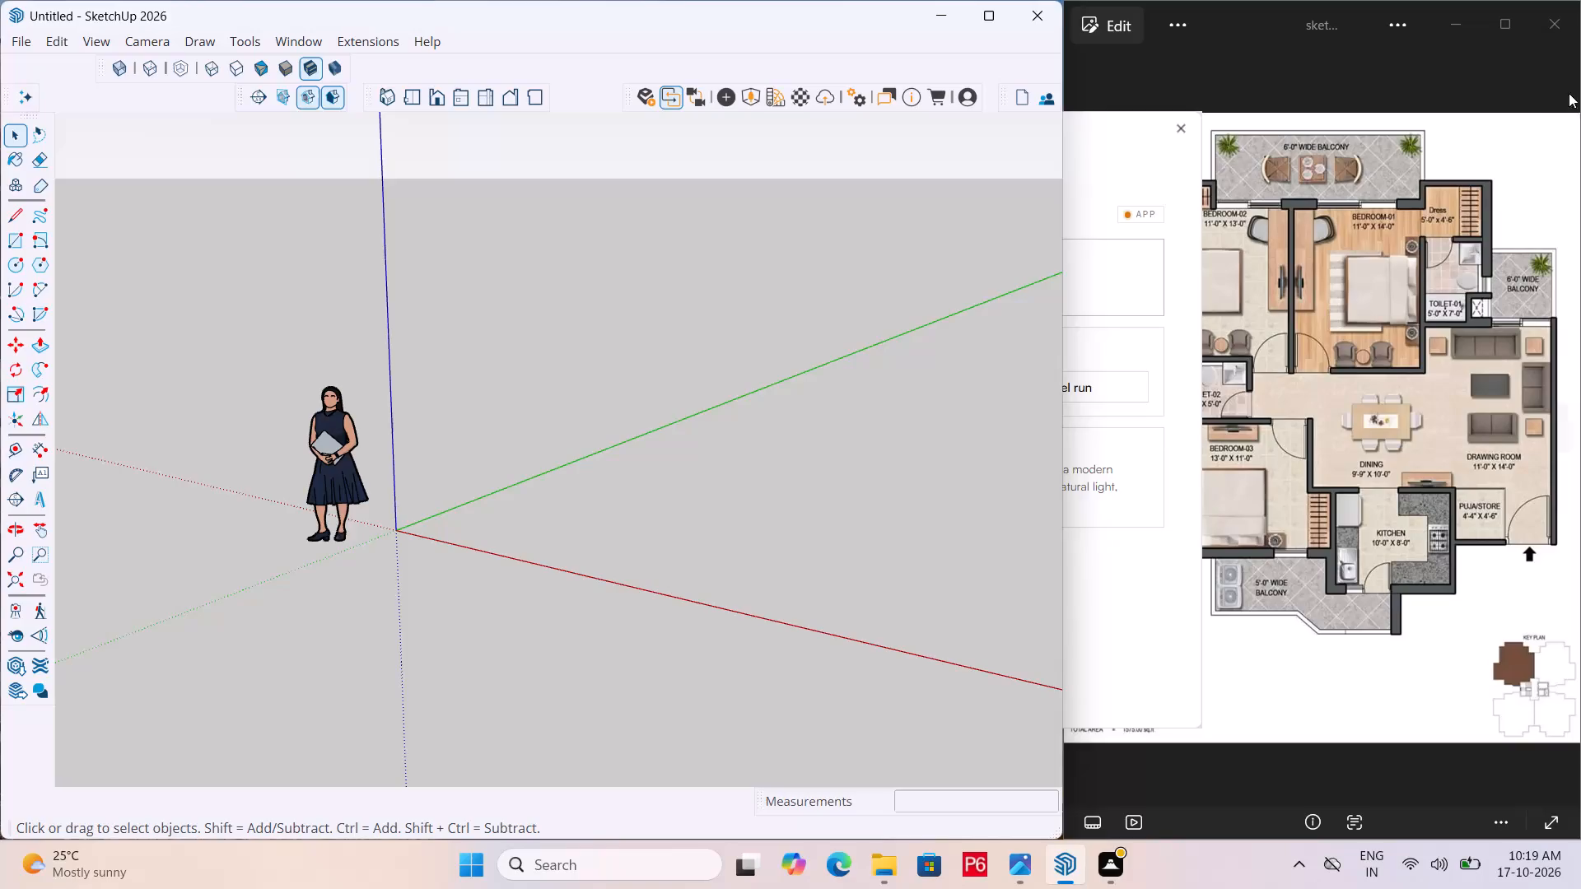
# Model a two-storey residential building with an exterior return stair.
# Bring the floor plan image into view beside the model window.
pyautogui.click(1406, 249)
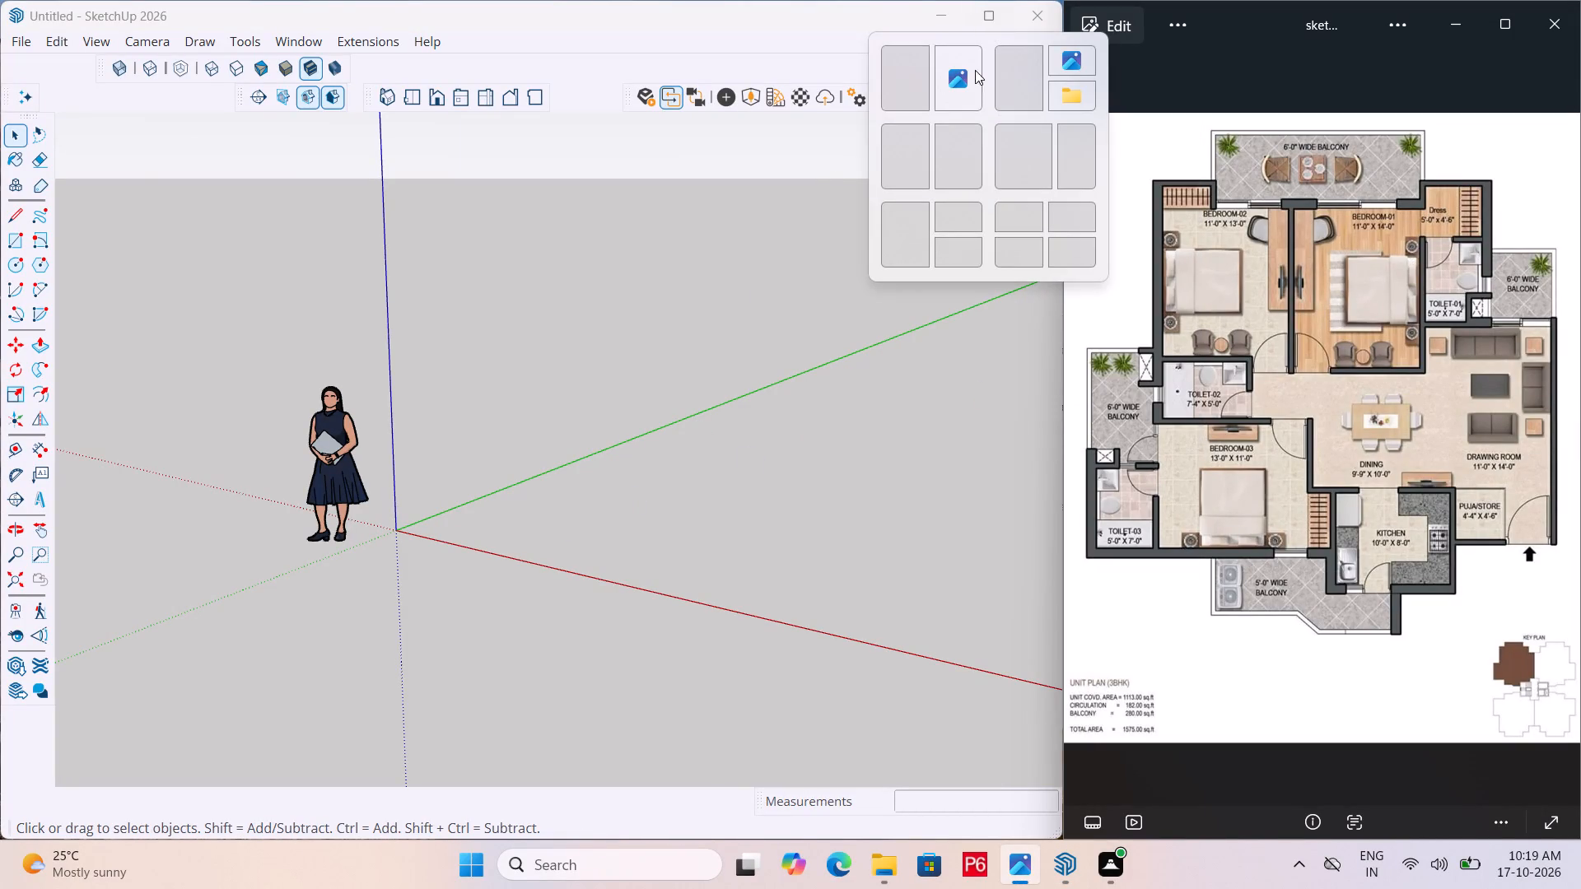
pyautogui.click(783, 400)
pyautogui.click(577, 417)
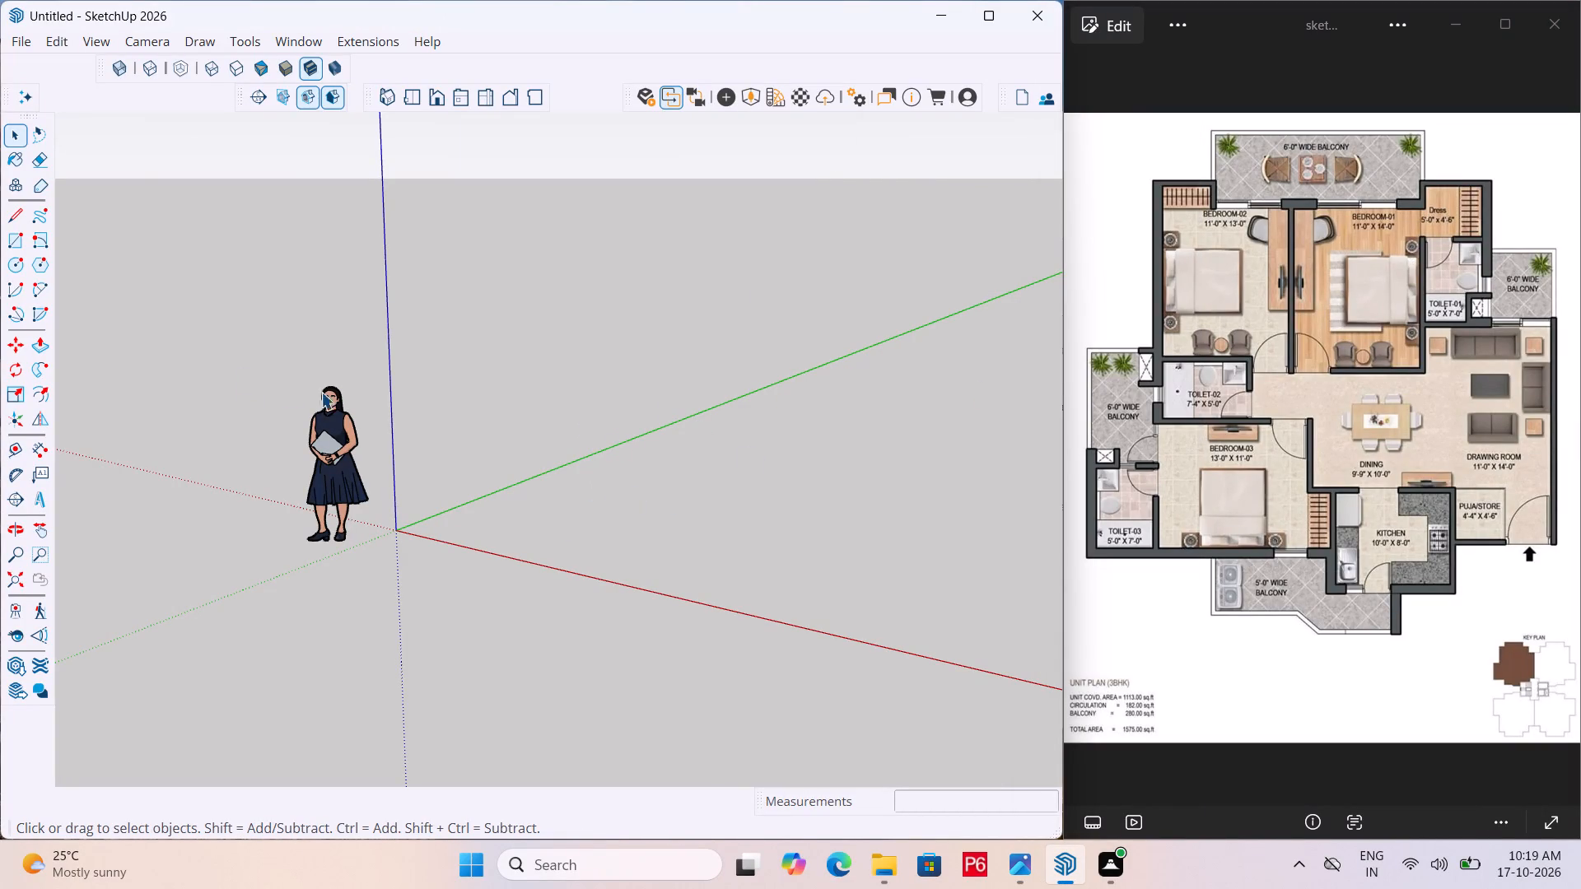
# Delete the default human figure standing near the origin.
pyautogui.moveTo(222, 311); pyautogui.dragTo(457, 645)
pyautogui.press('Delete')
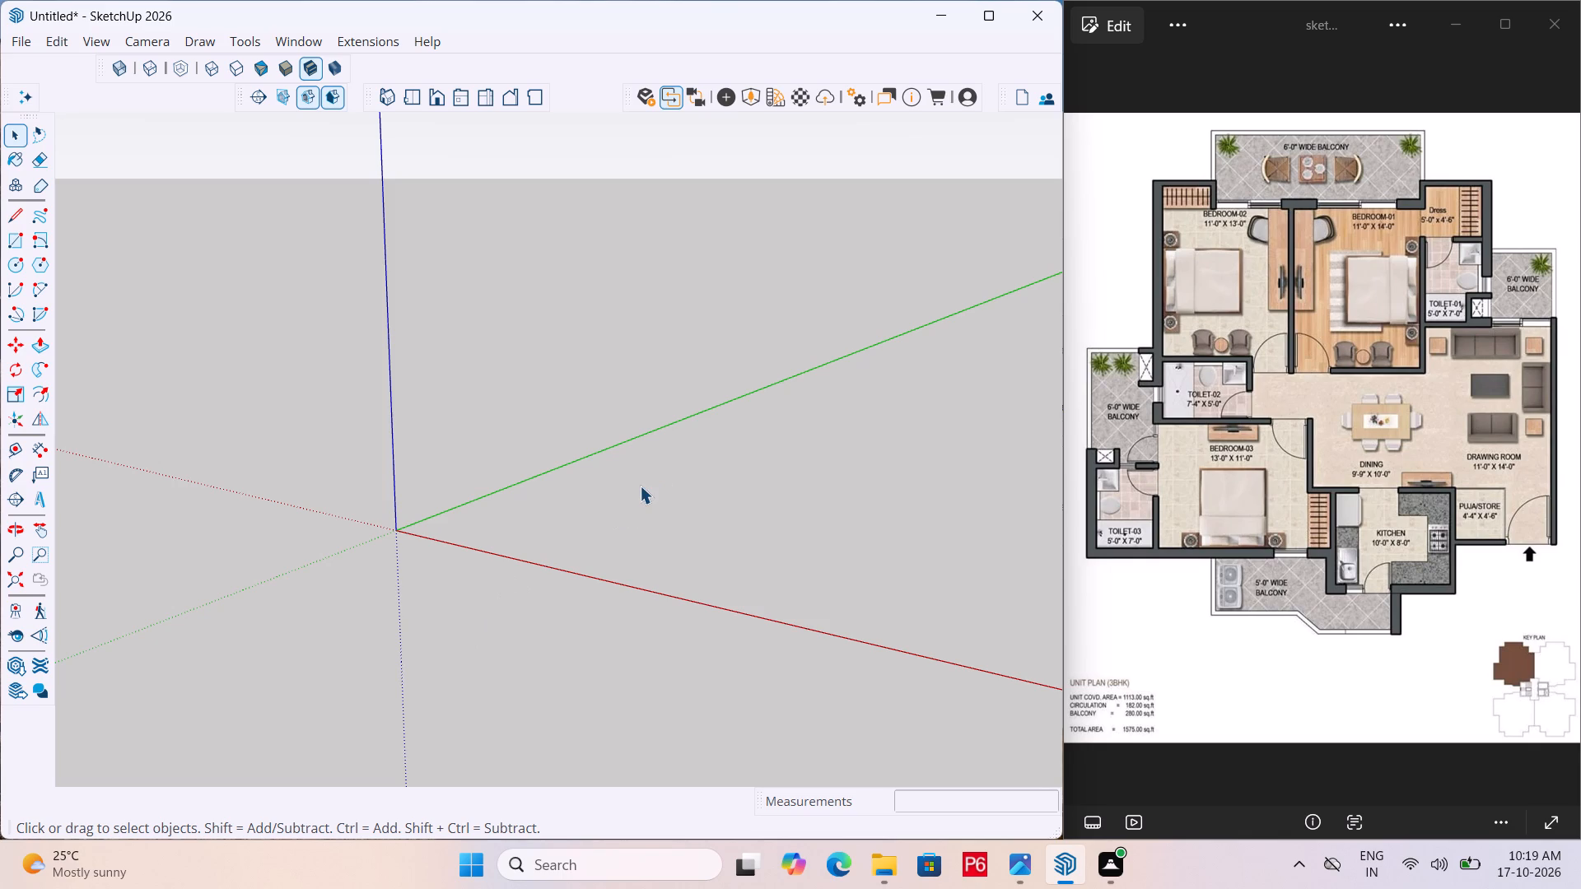
# Save the model in the Desktop's cad folder under the file name SKETCHUP 2.
pyautogui.hotkey('ctrl', 's')
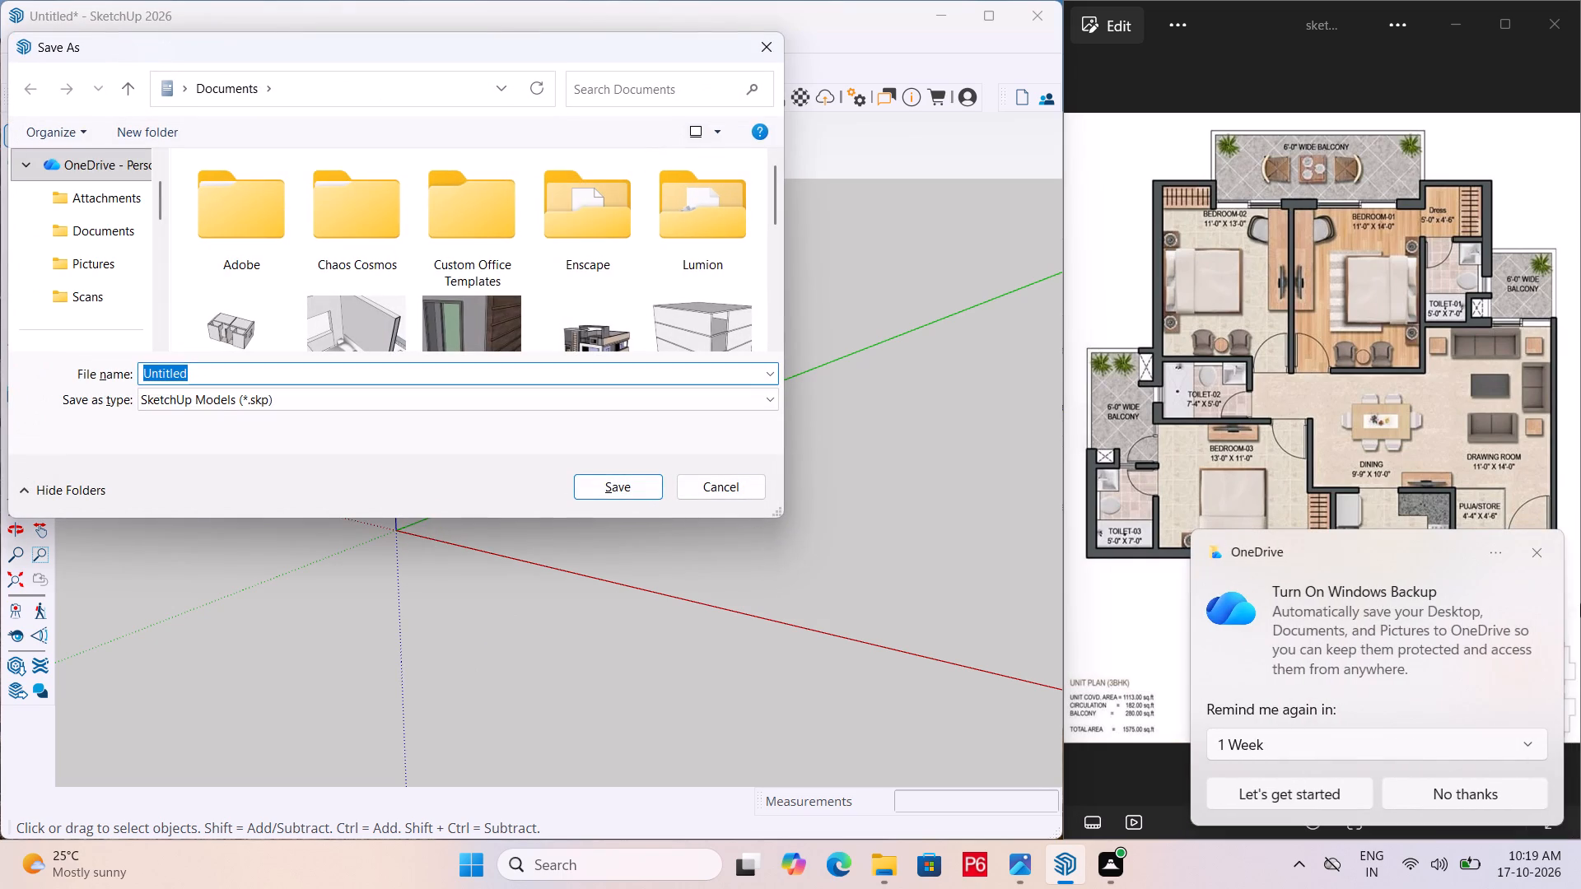
pyautogui.click(1536, 549)
pyautogui.scroll(-2, 96, 246)
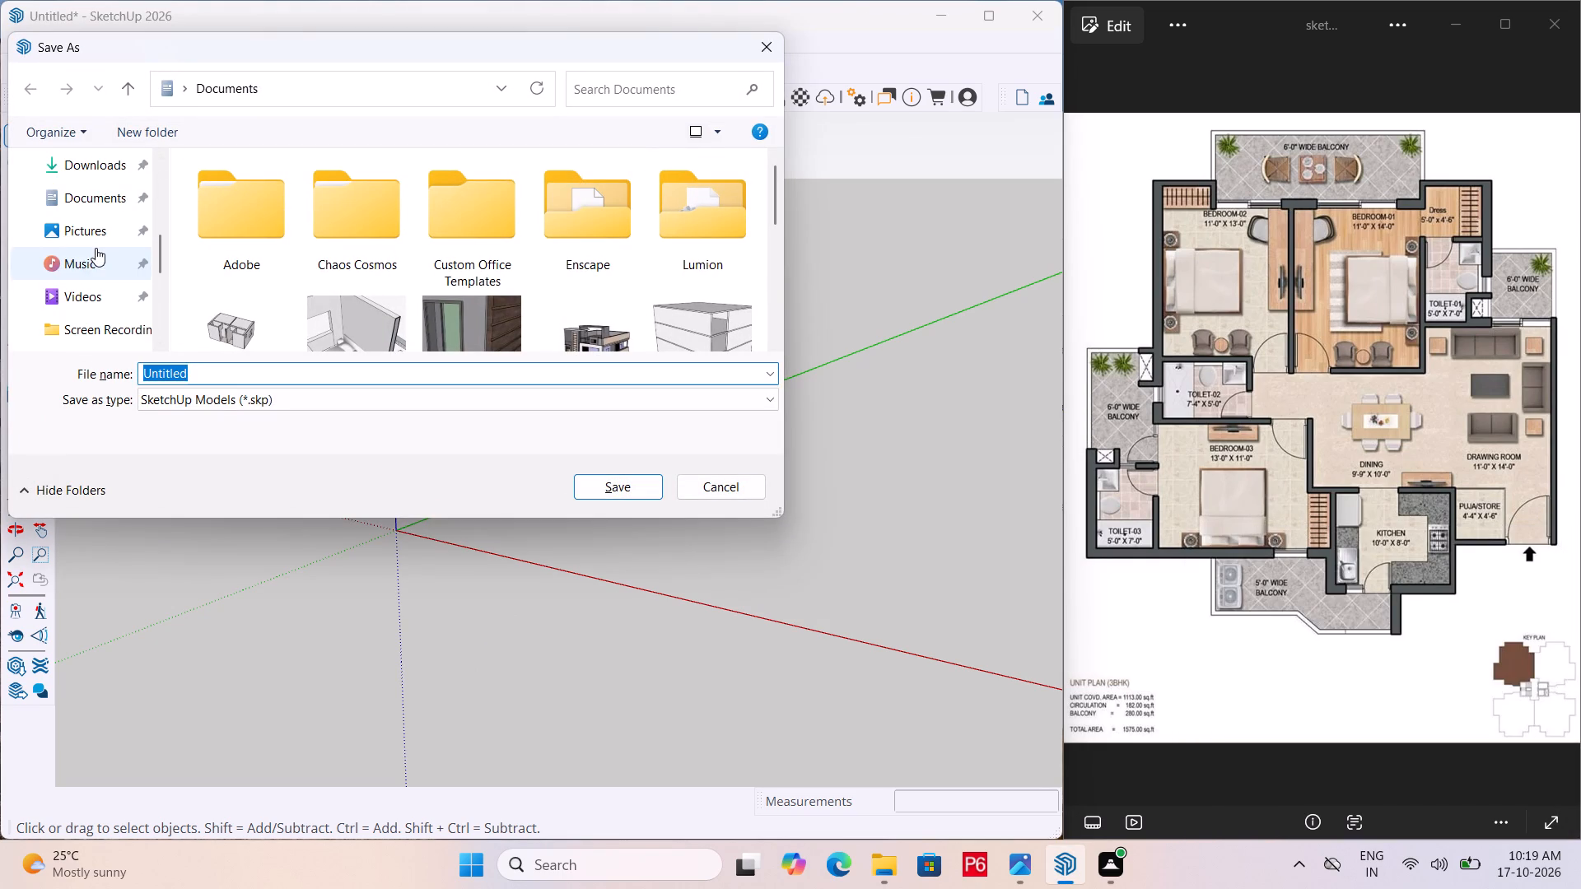
pyautogui.scroll(-2, 111, 287)
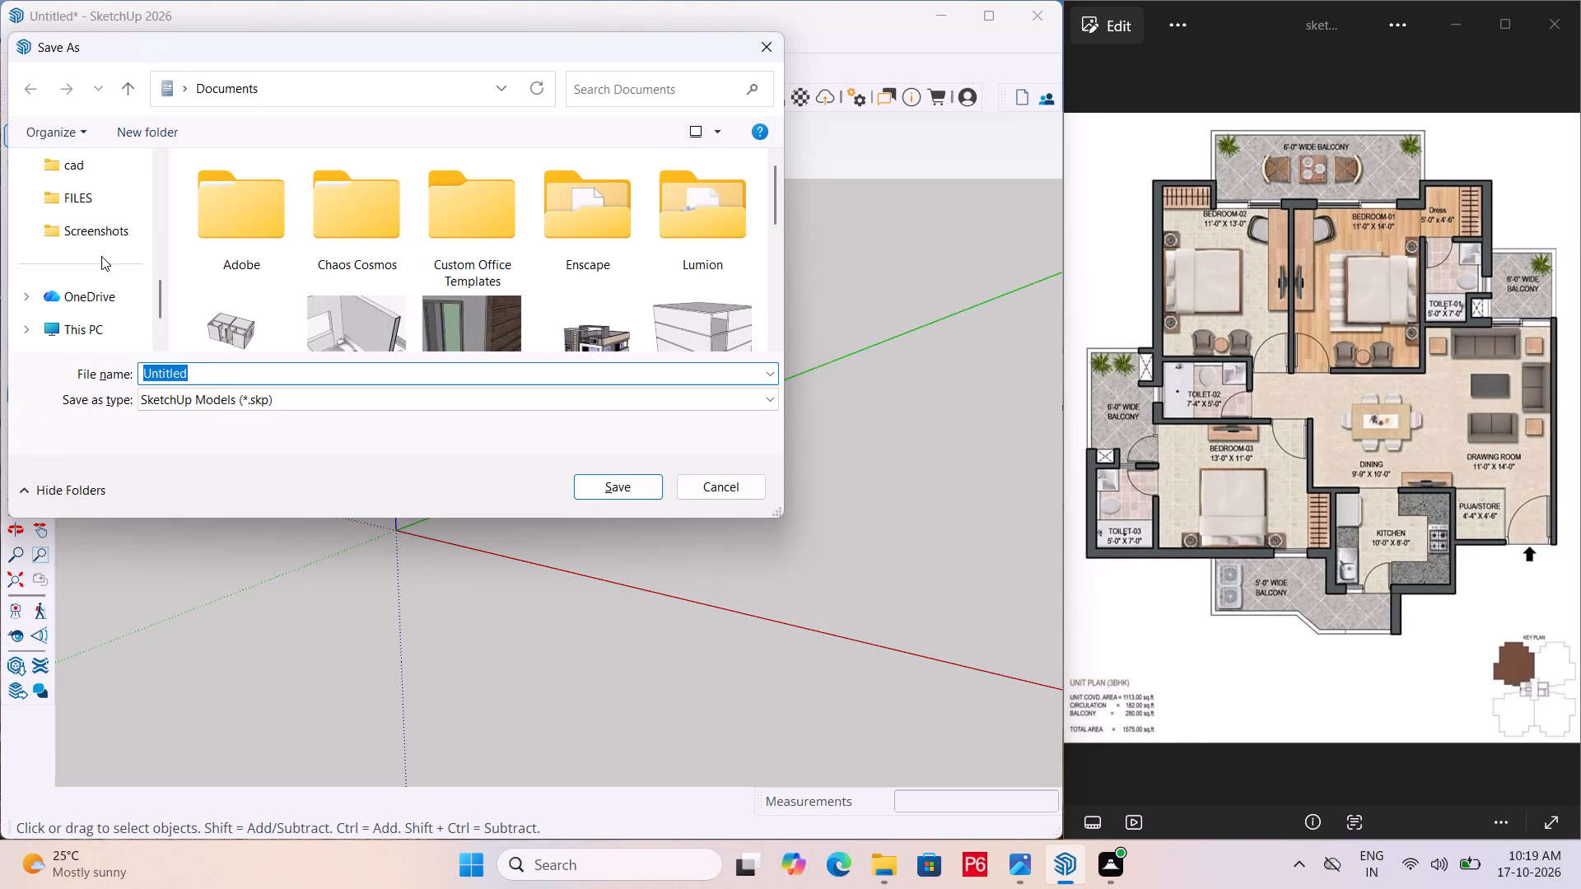
pyautogui.click(107, 173)
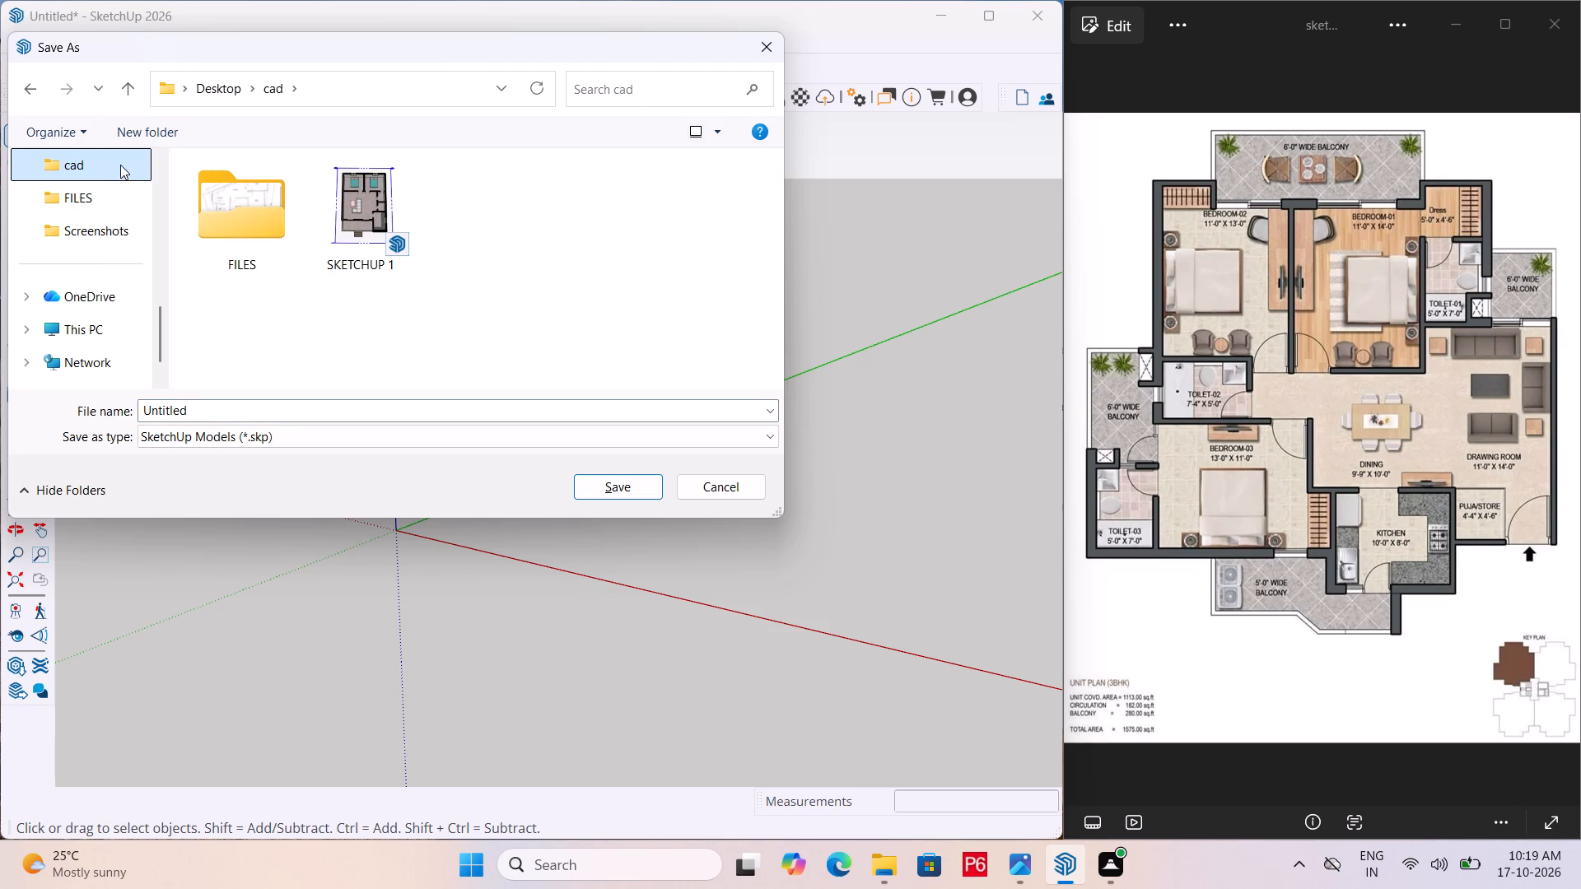
pyautogui.doubleClick(120, 165)
pyautogui.click(333, 417)
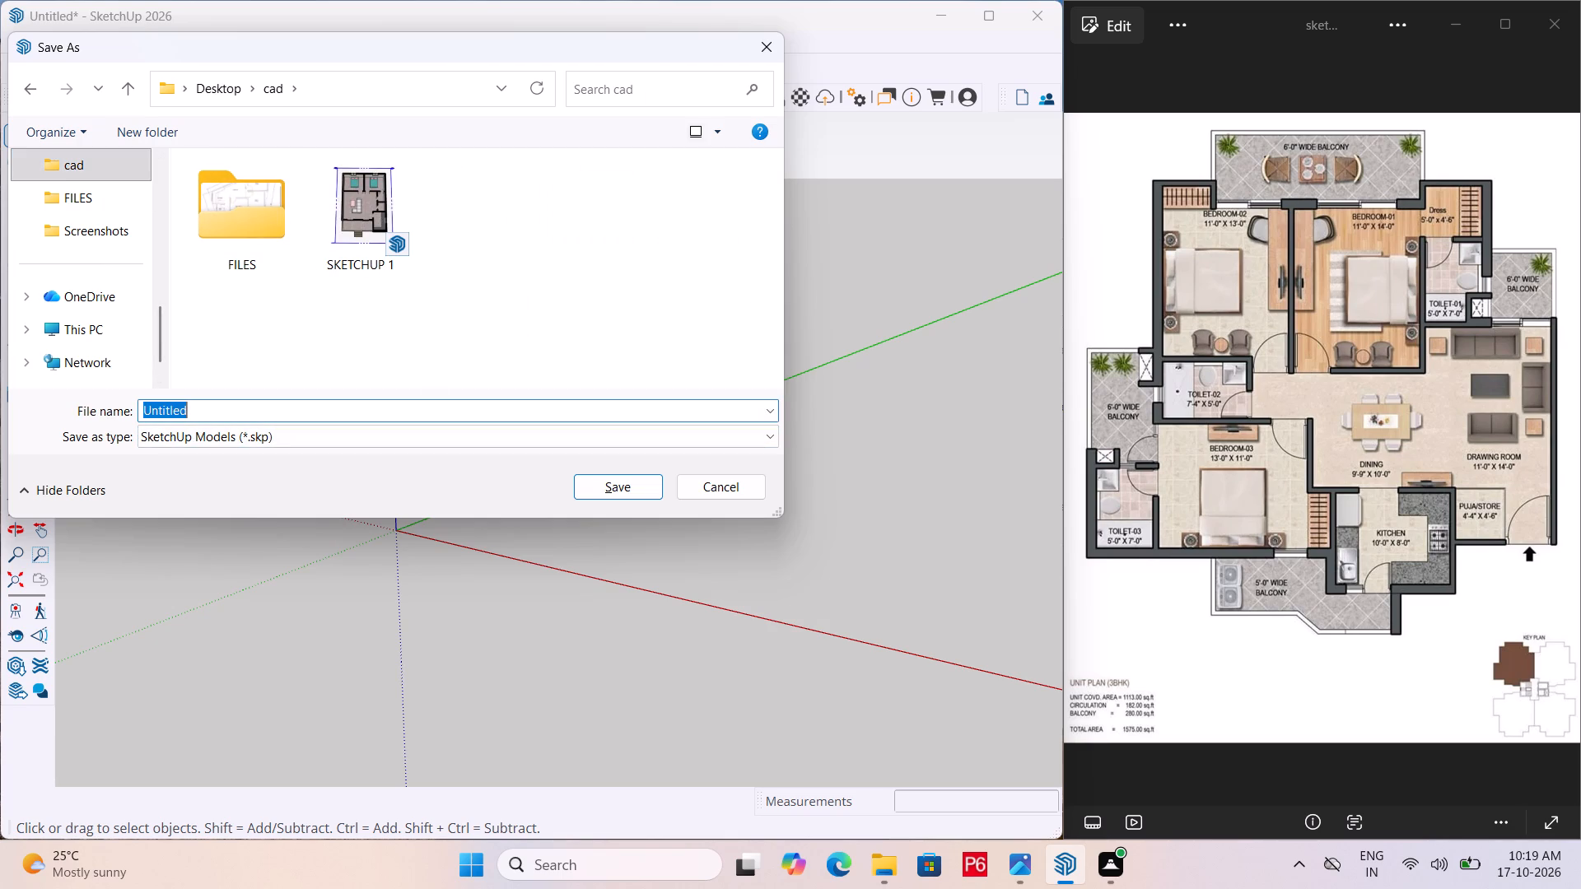
pyautogui.write('ske')
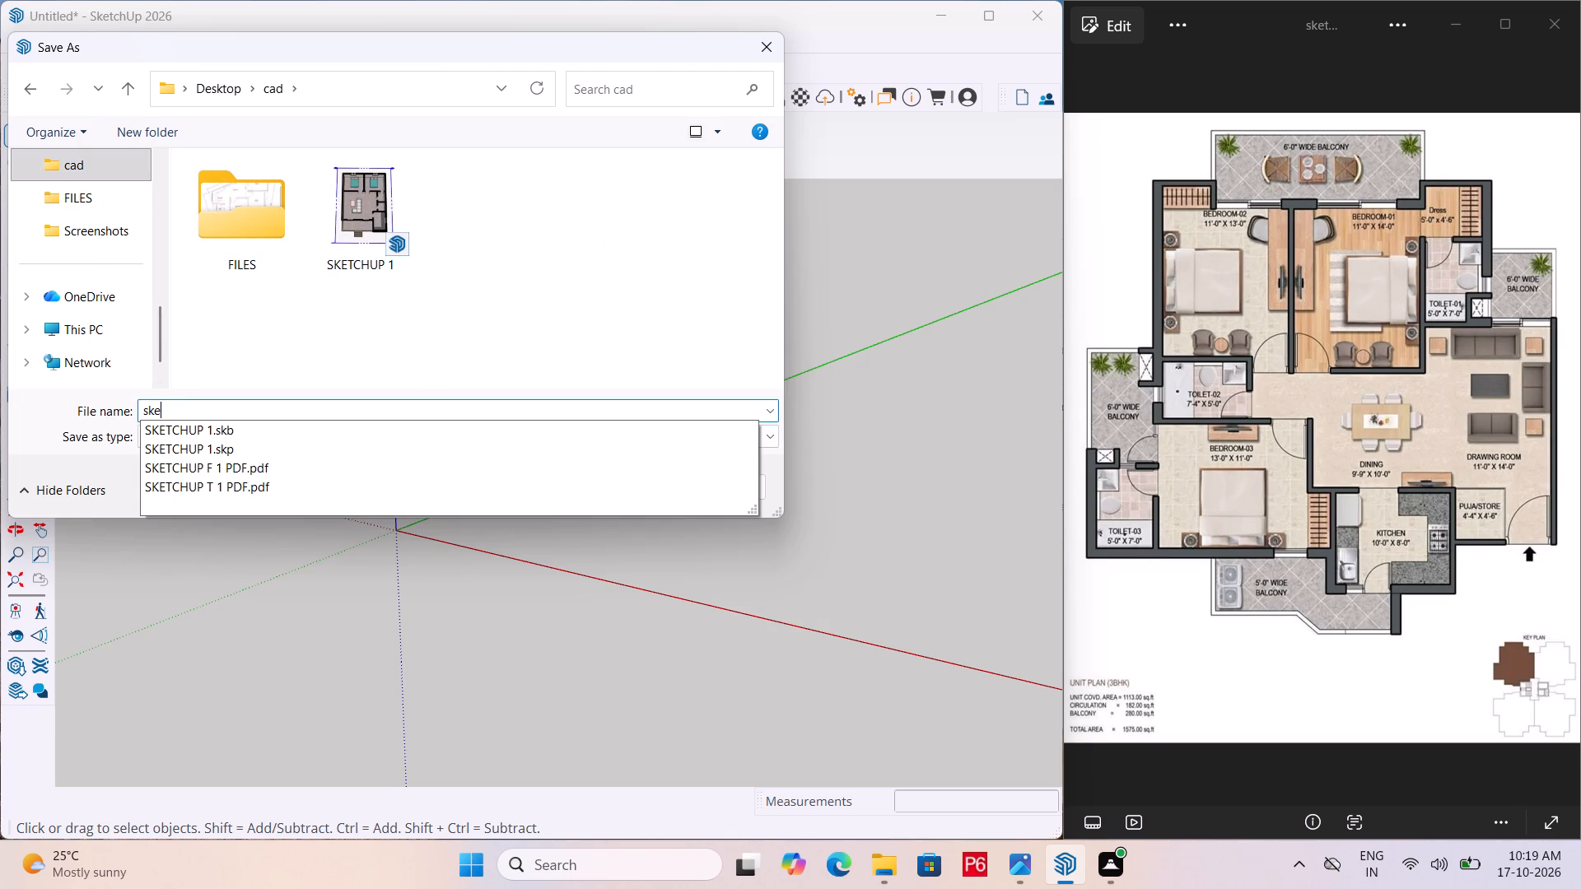
pyautogui.write('tchup')
pyautogui.press('space')
pyautogui.press('2')
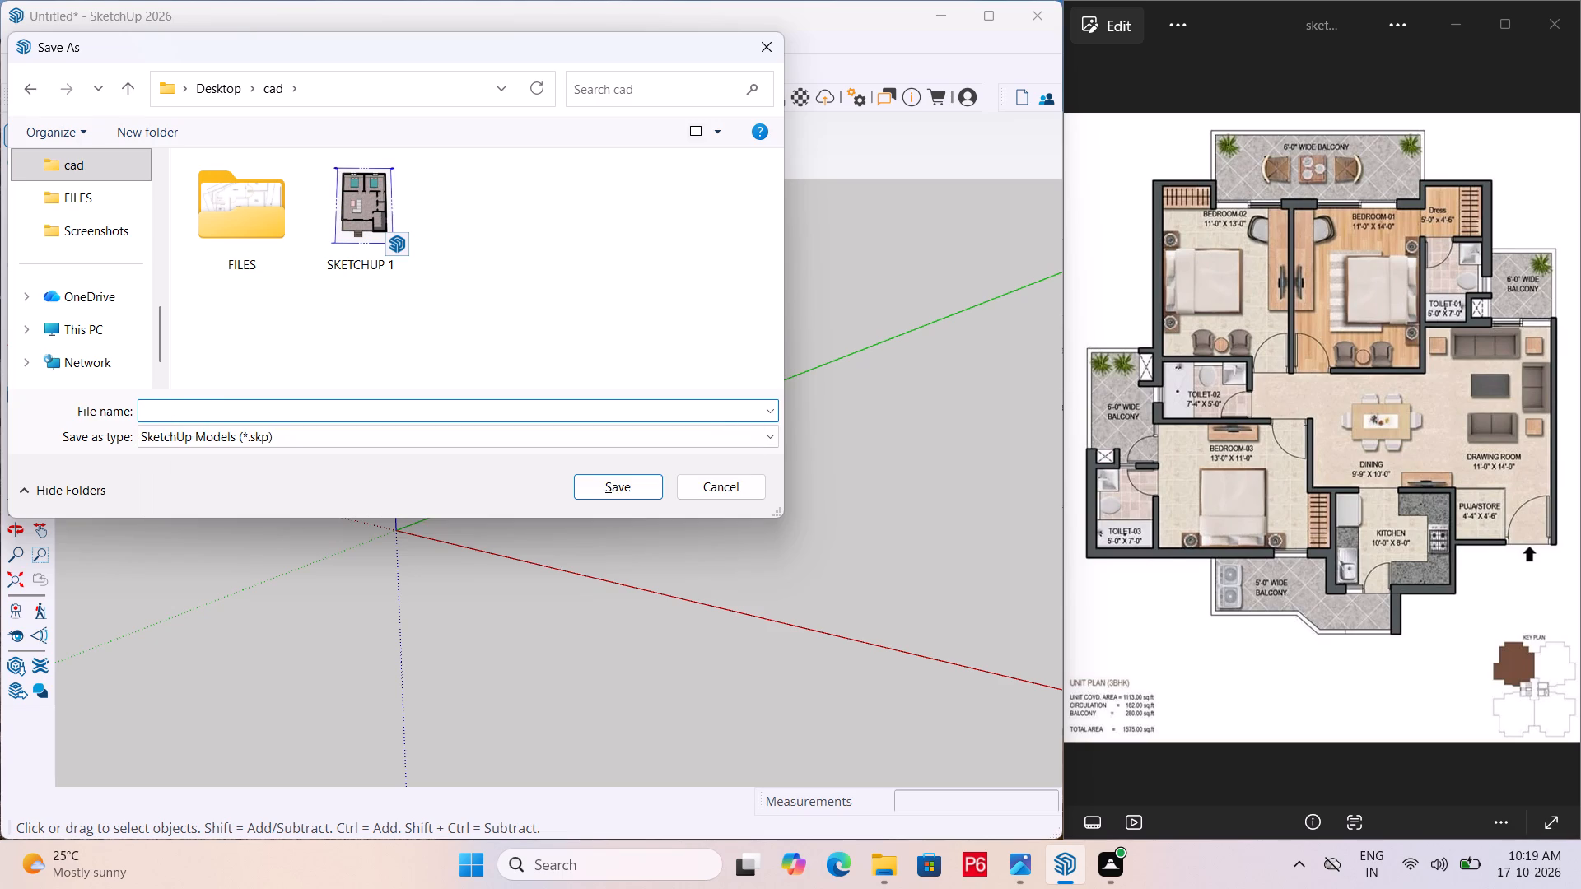
pyautogui.write('SKE')
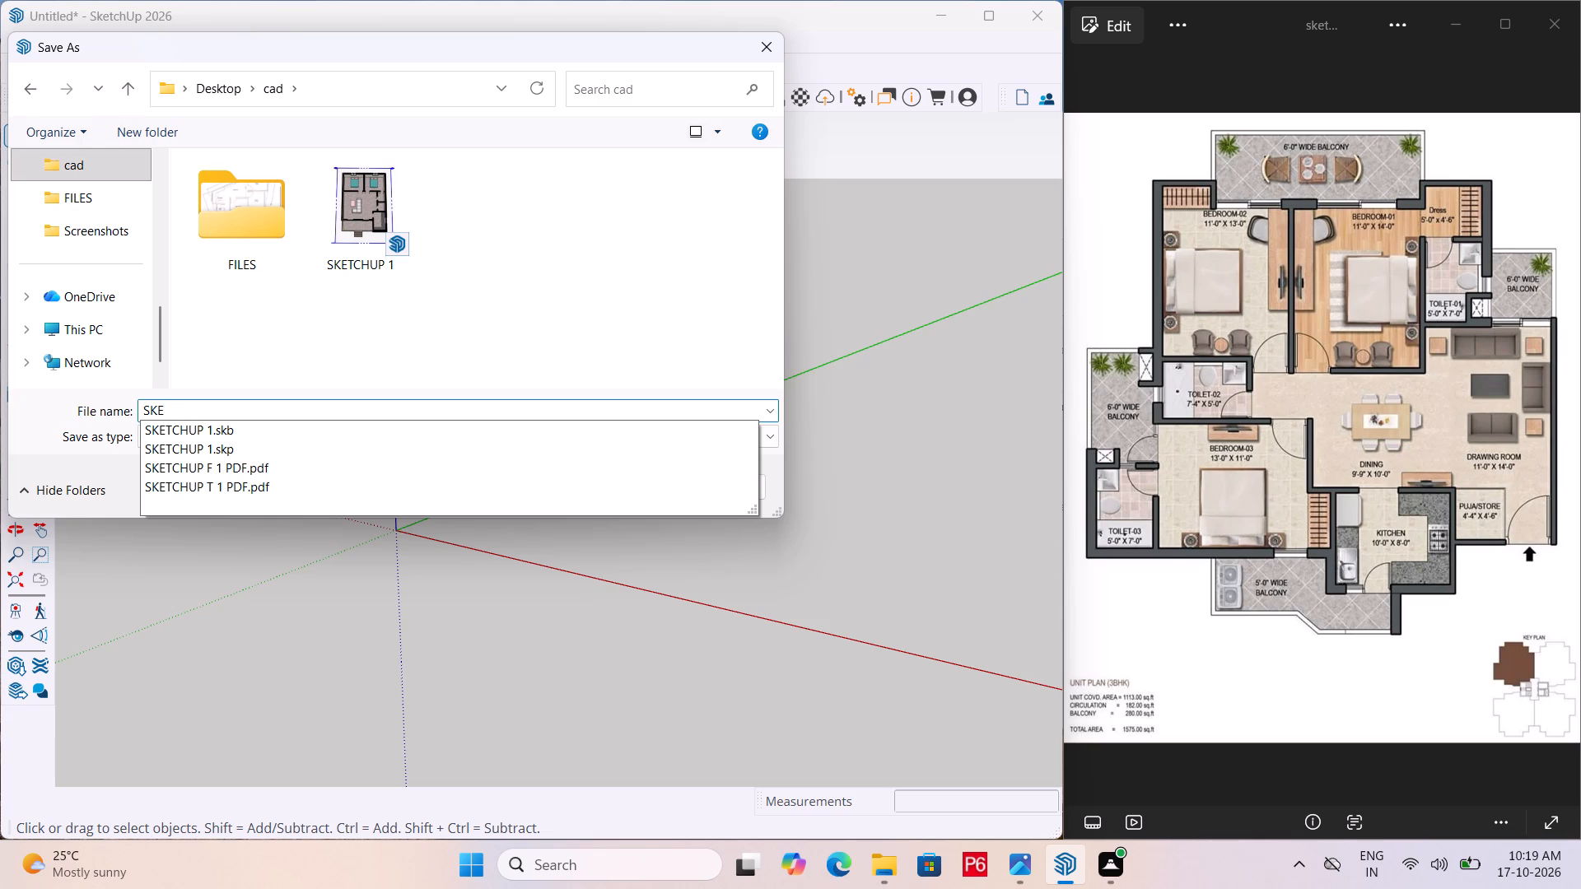
pyautogui.write('TC')
pyautogui.write('UP')
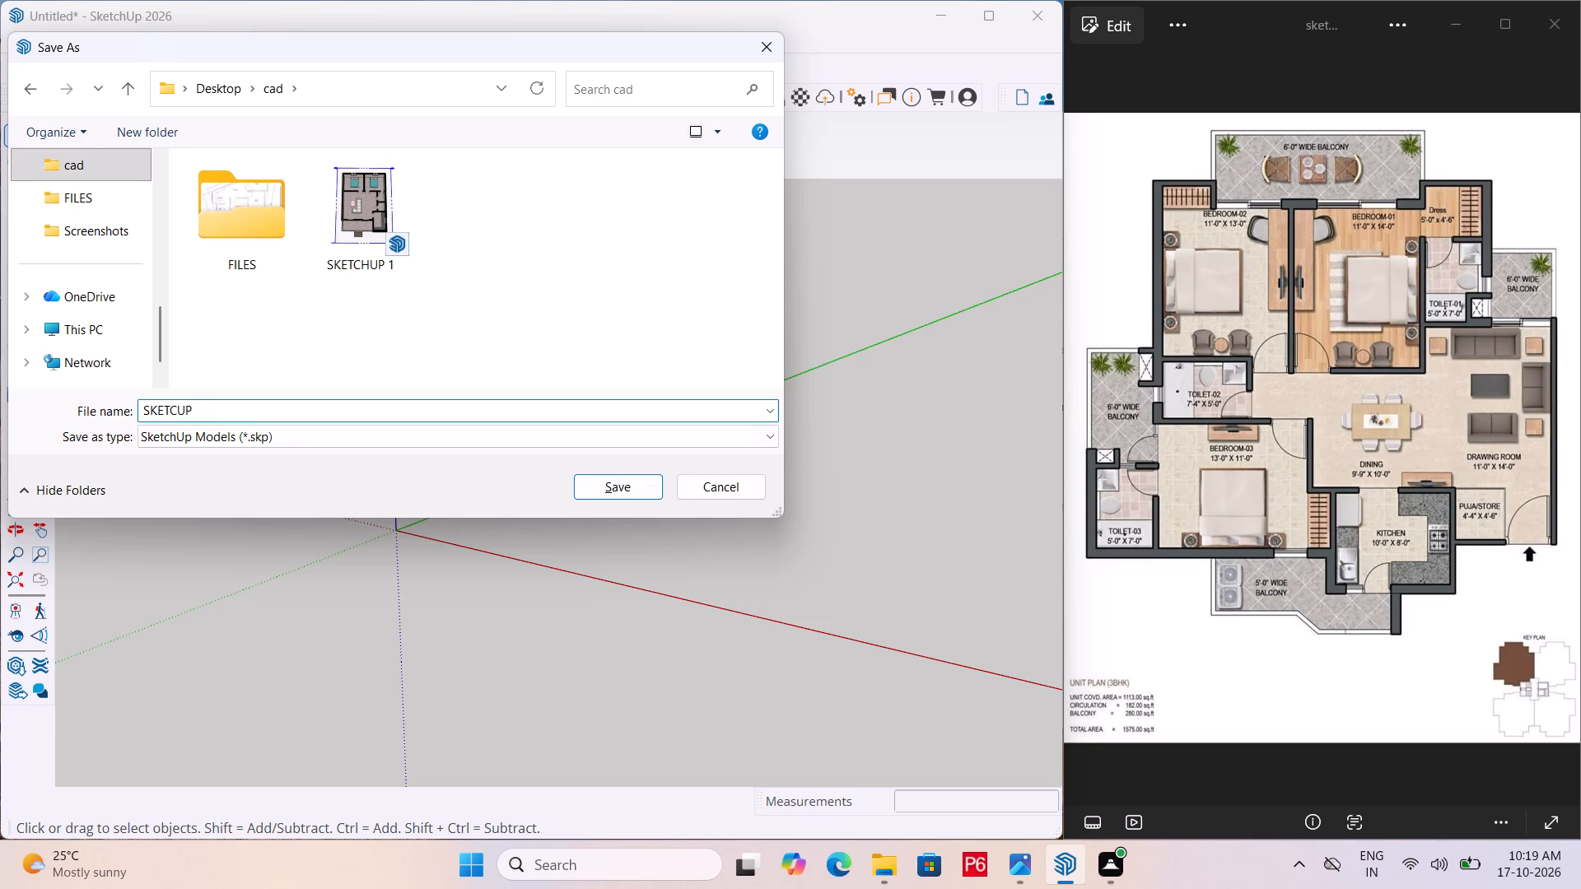
pyautogui.press('BackSpace')
pyautogui.press('BackSpace')
pyautogui.write('HUP')
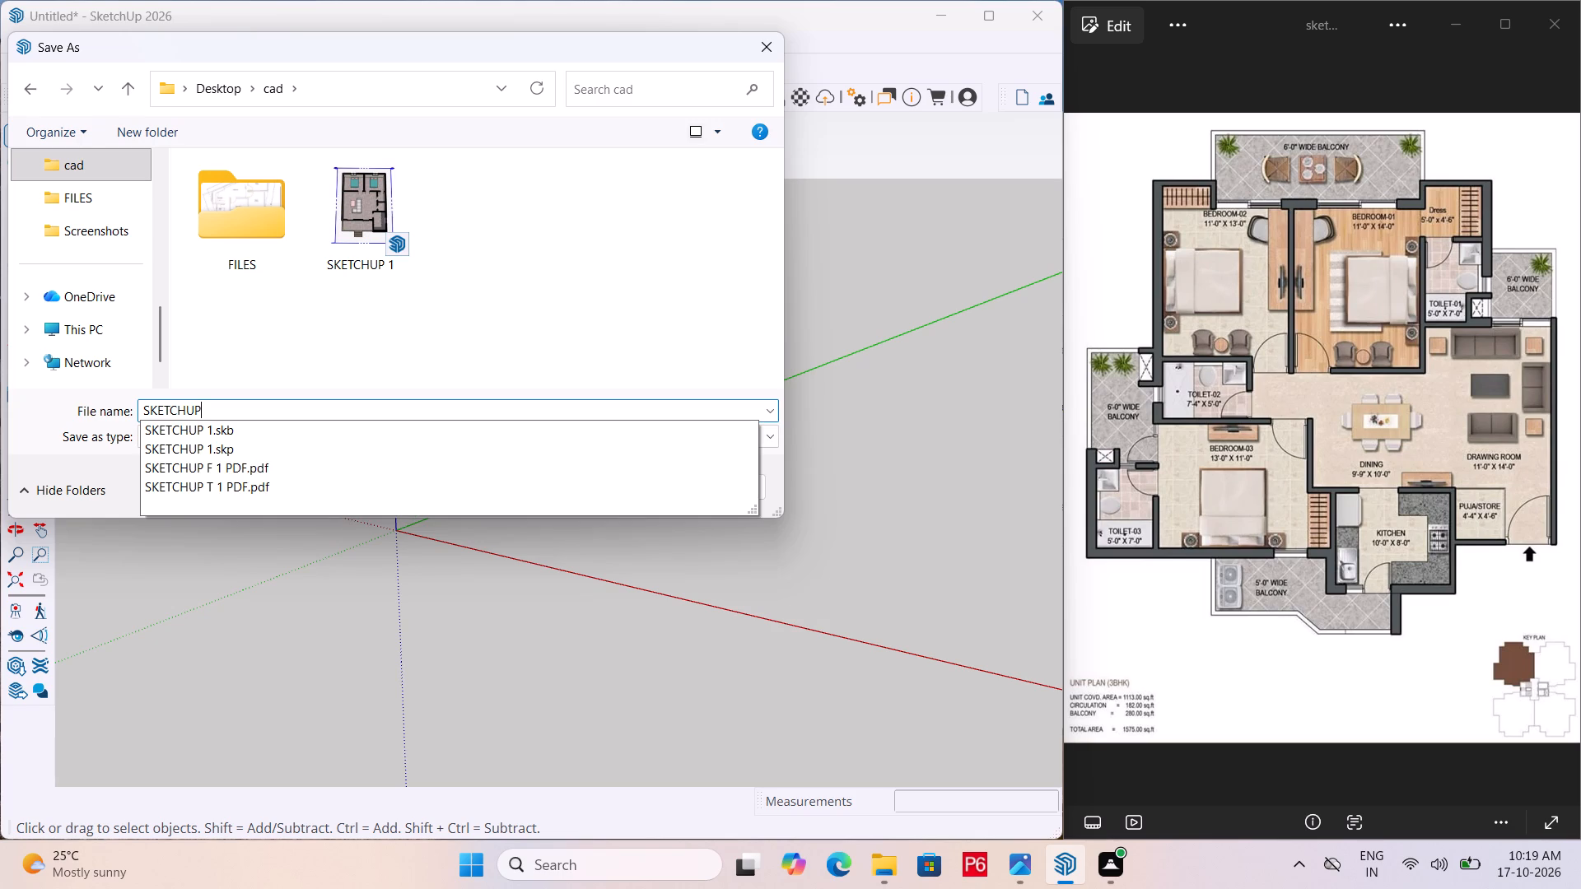
pyautogui.press('space')
pyautogui.press('2')
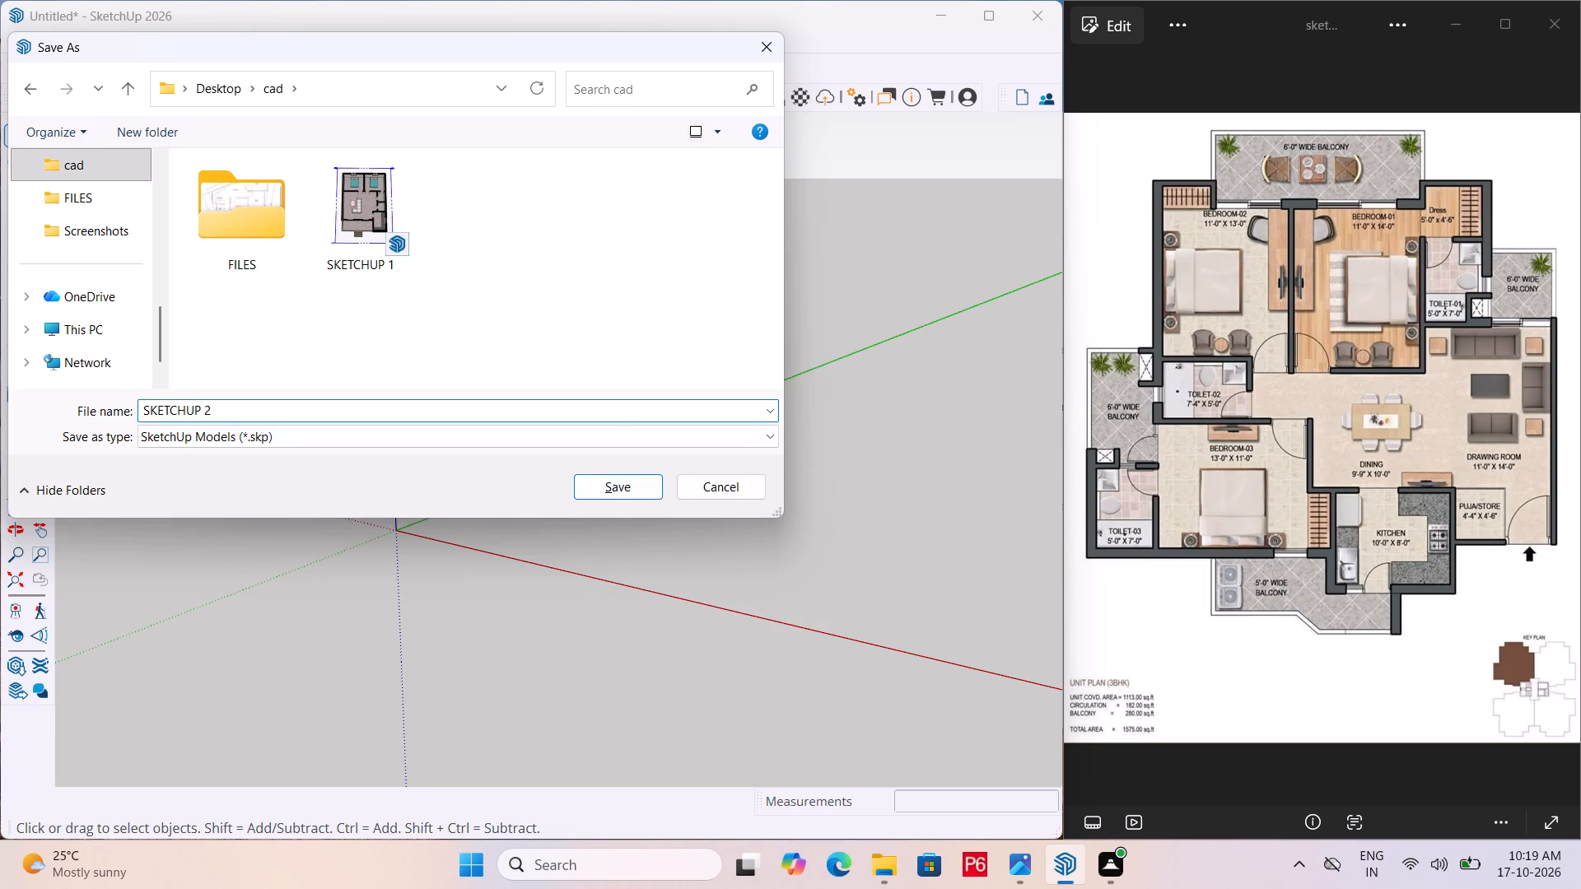
pyautogui.click(633, 491)
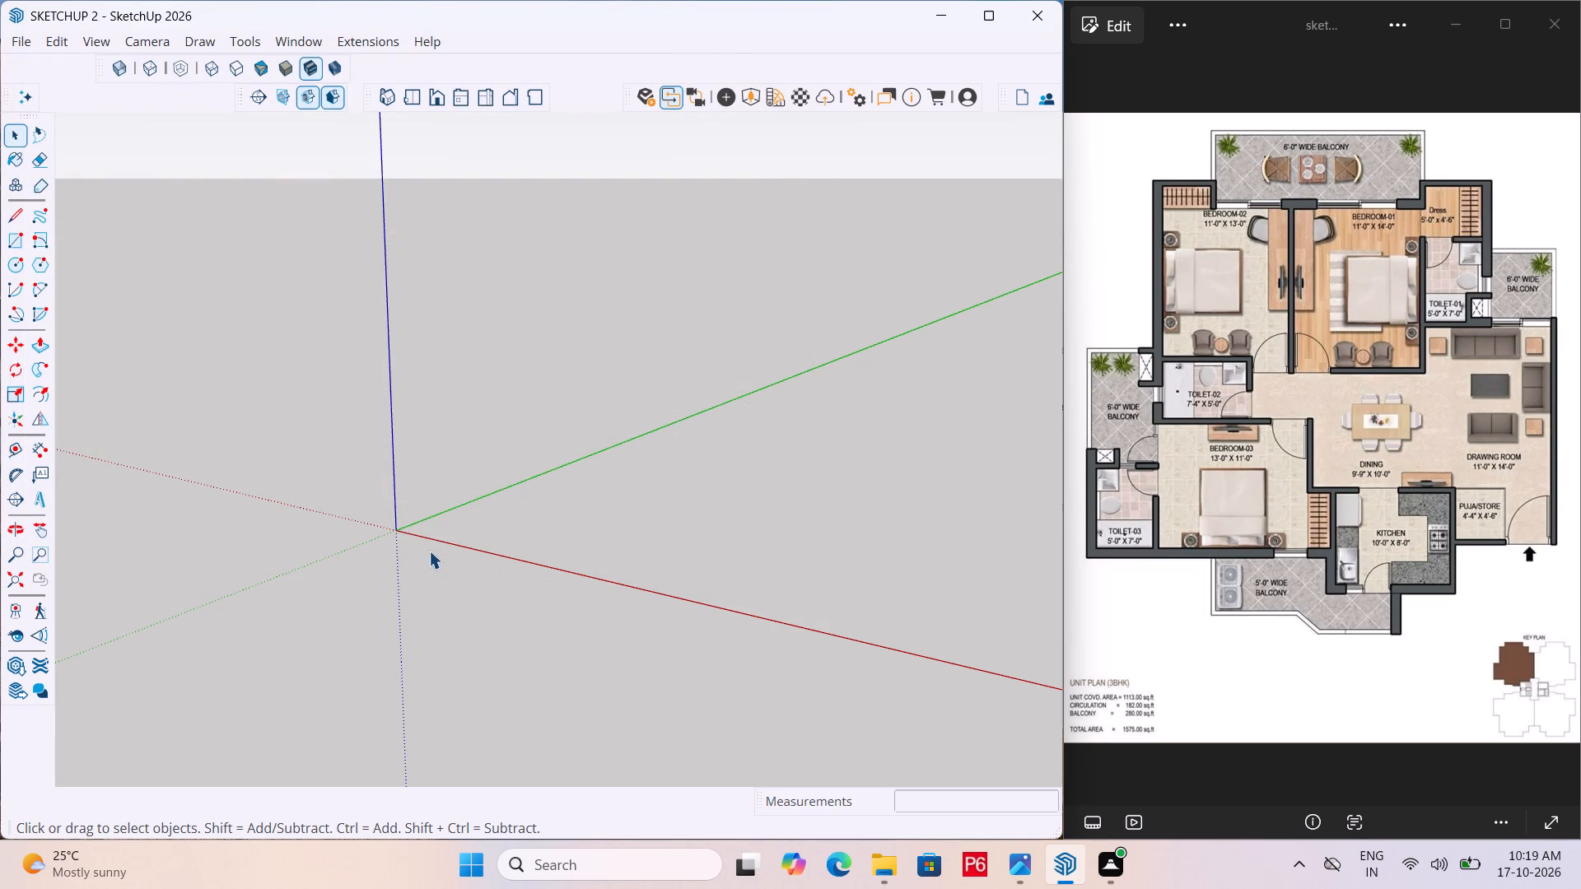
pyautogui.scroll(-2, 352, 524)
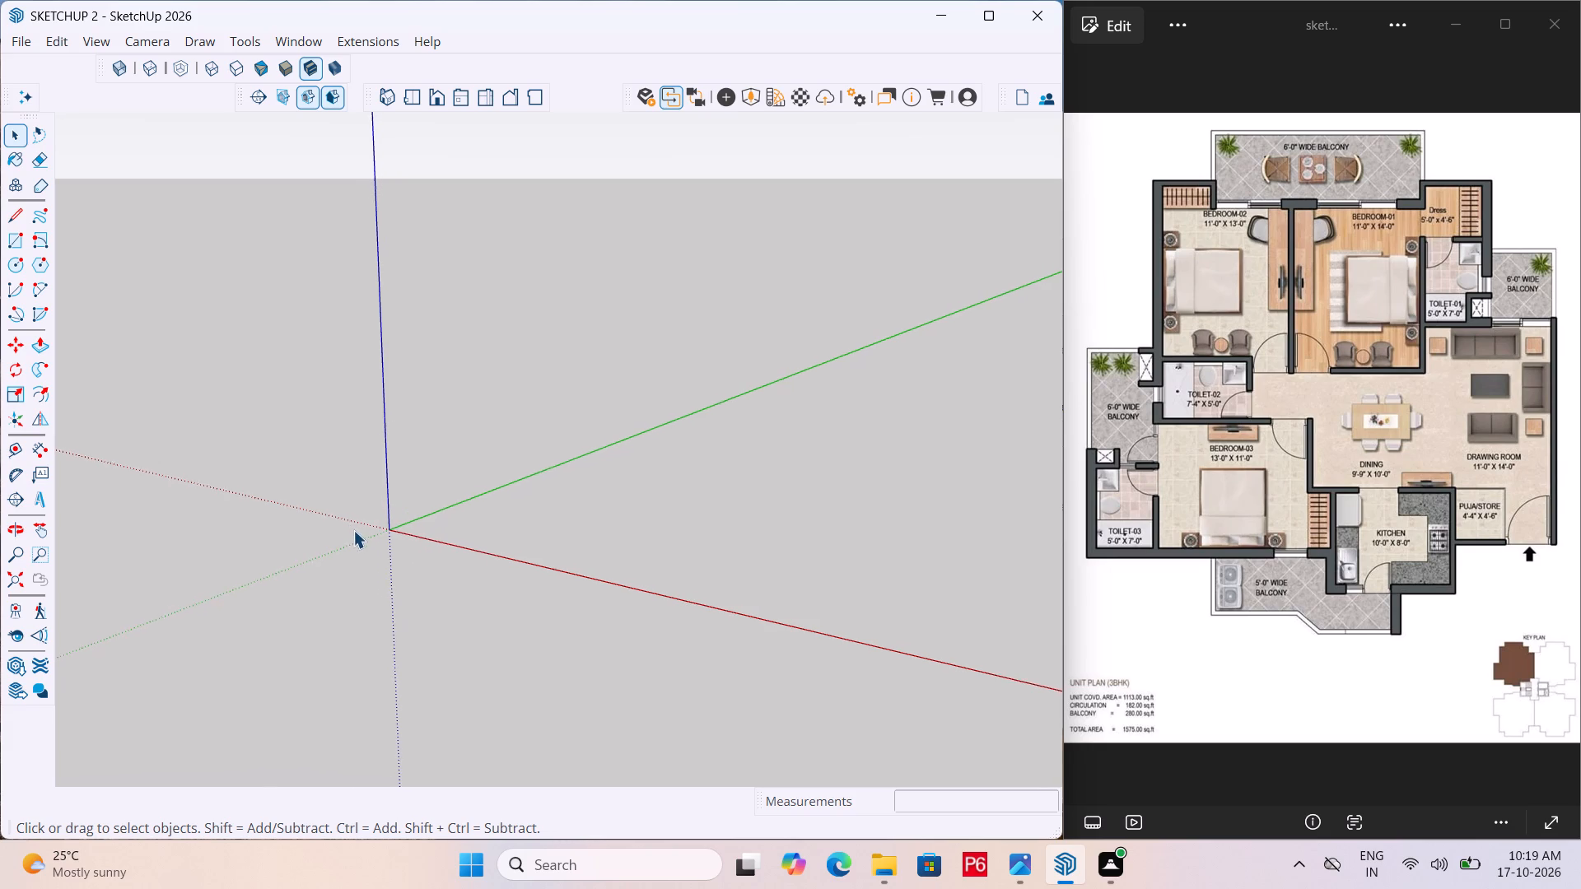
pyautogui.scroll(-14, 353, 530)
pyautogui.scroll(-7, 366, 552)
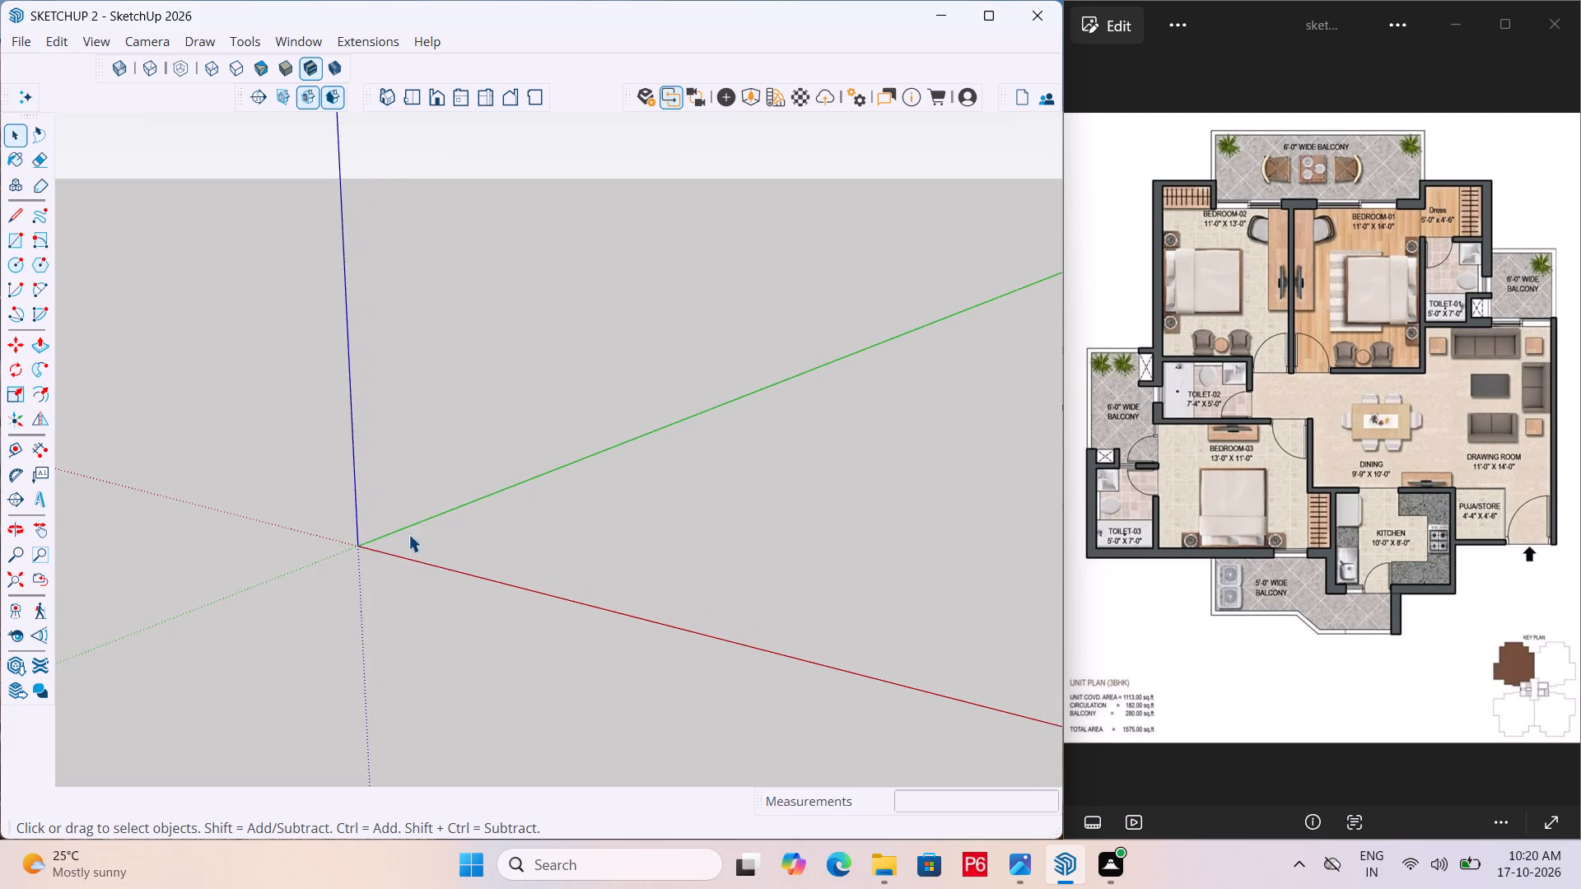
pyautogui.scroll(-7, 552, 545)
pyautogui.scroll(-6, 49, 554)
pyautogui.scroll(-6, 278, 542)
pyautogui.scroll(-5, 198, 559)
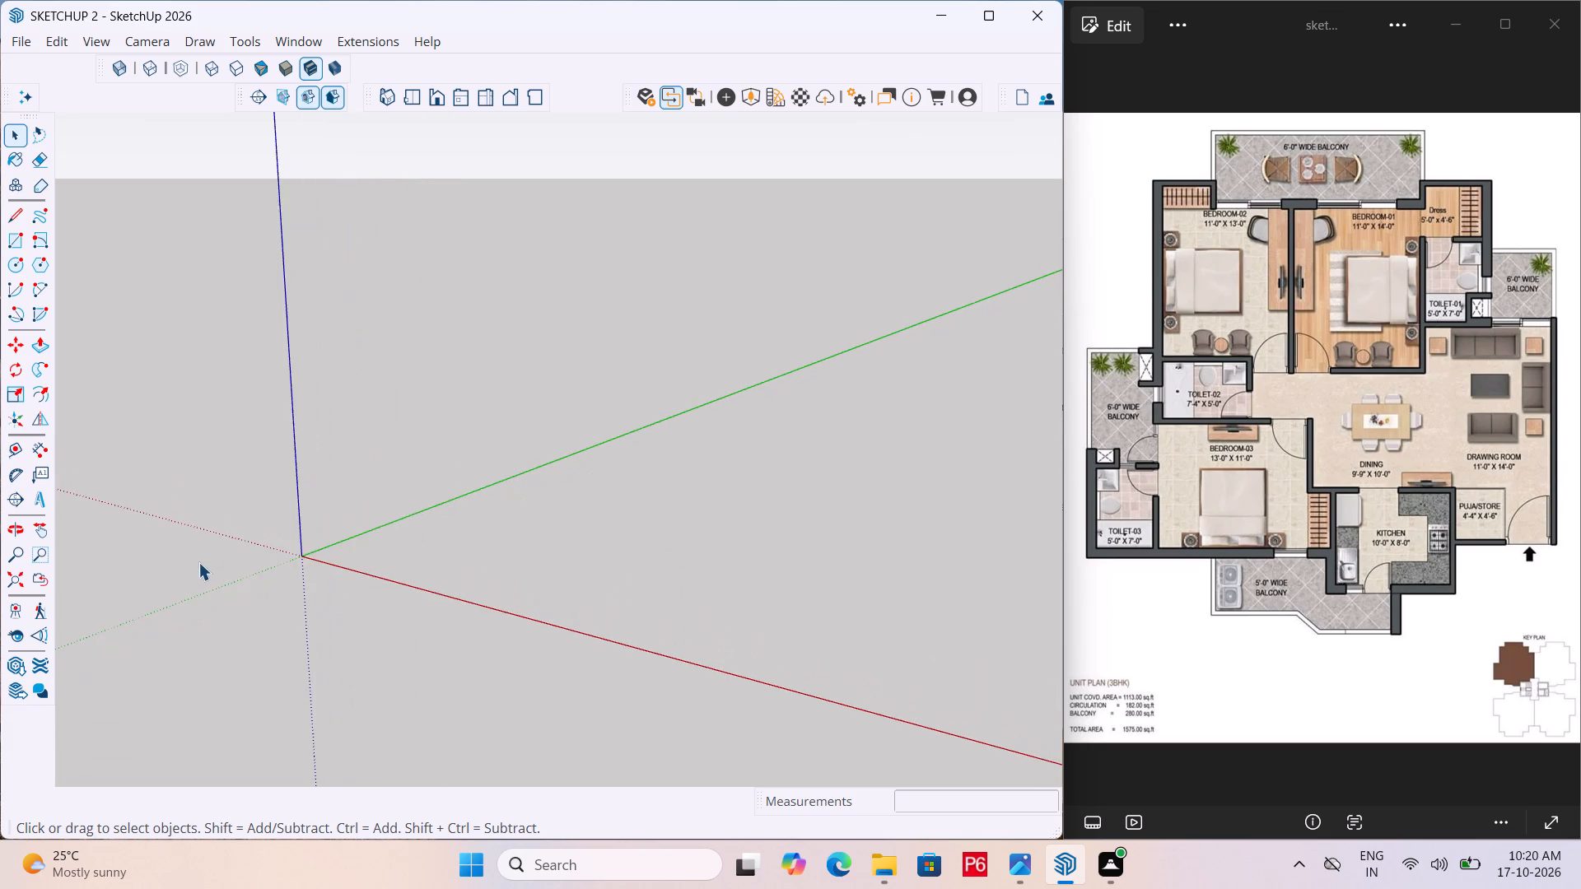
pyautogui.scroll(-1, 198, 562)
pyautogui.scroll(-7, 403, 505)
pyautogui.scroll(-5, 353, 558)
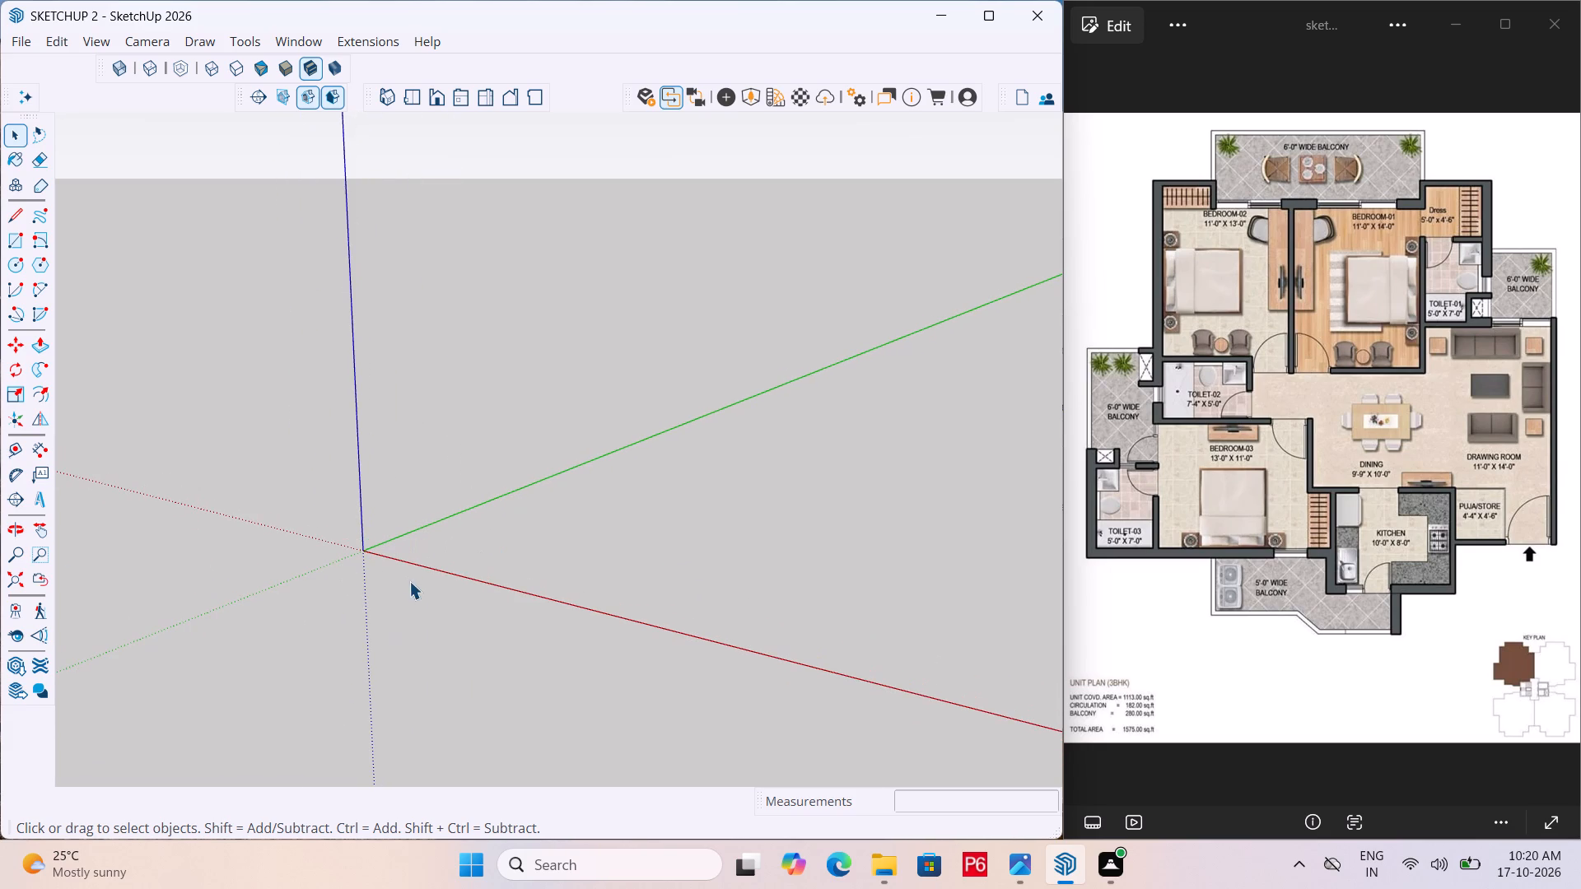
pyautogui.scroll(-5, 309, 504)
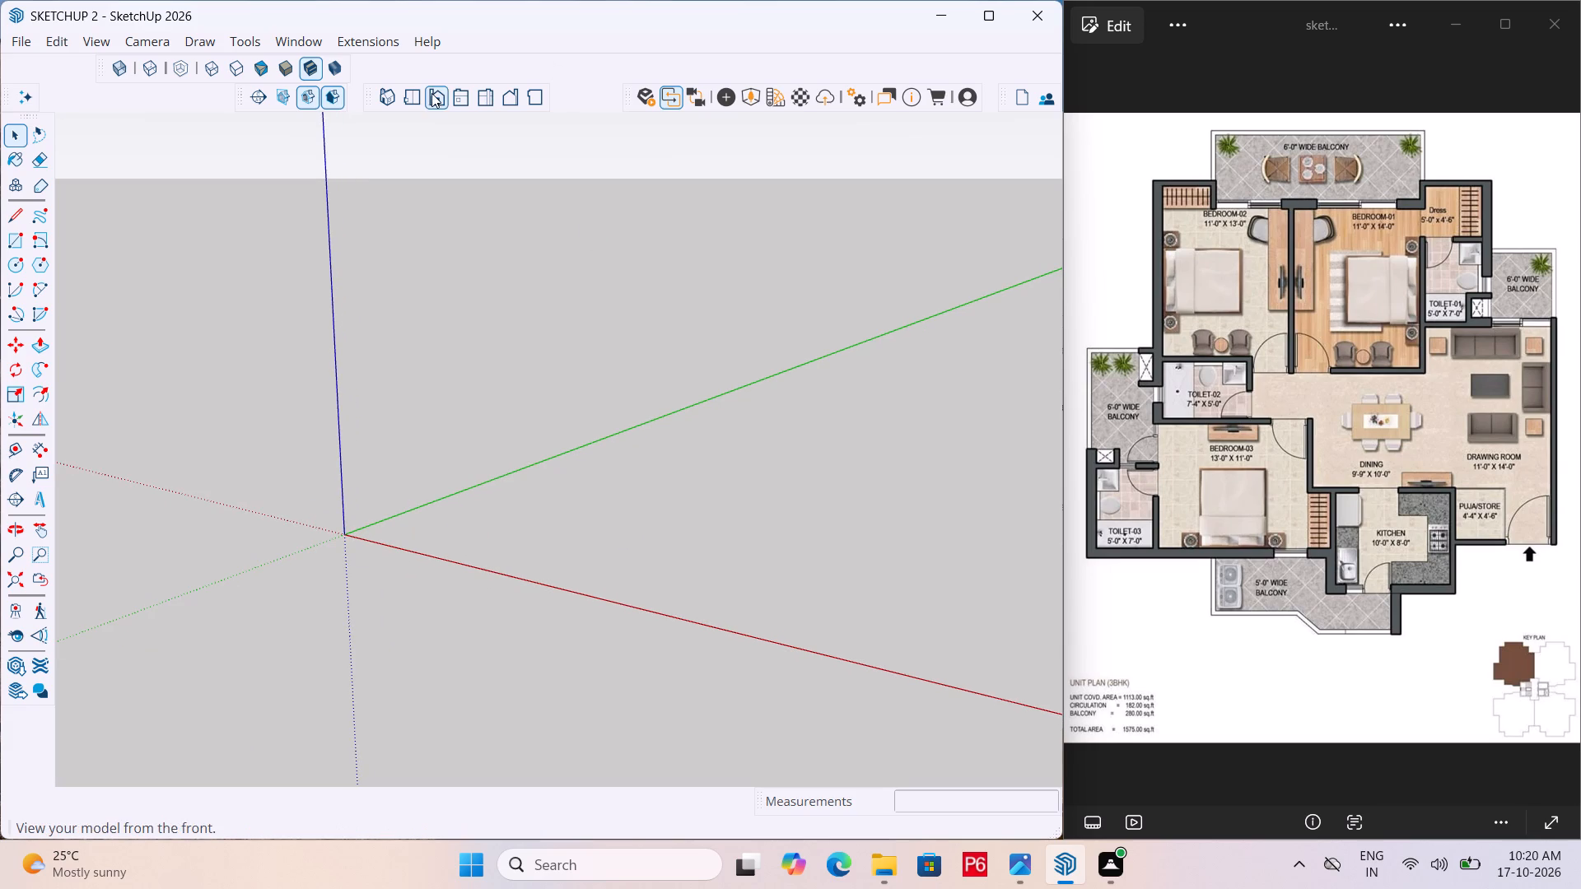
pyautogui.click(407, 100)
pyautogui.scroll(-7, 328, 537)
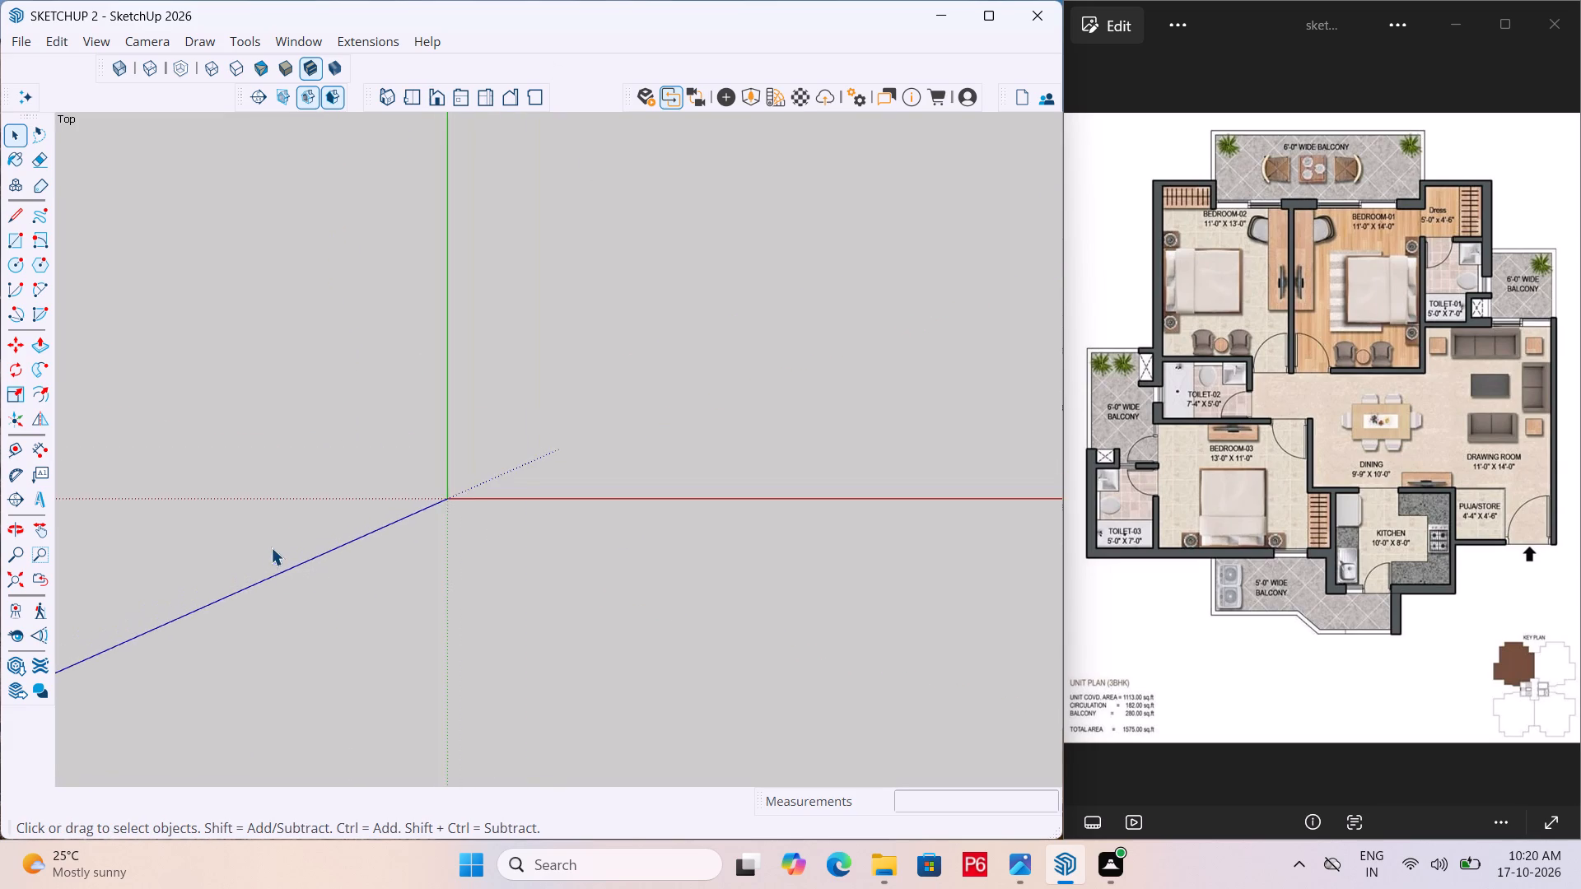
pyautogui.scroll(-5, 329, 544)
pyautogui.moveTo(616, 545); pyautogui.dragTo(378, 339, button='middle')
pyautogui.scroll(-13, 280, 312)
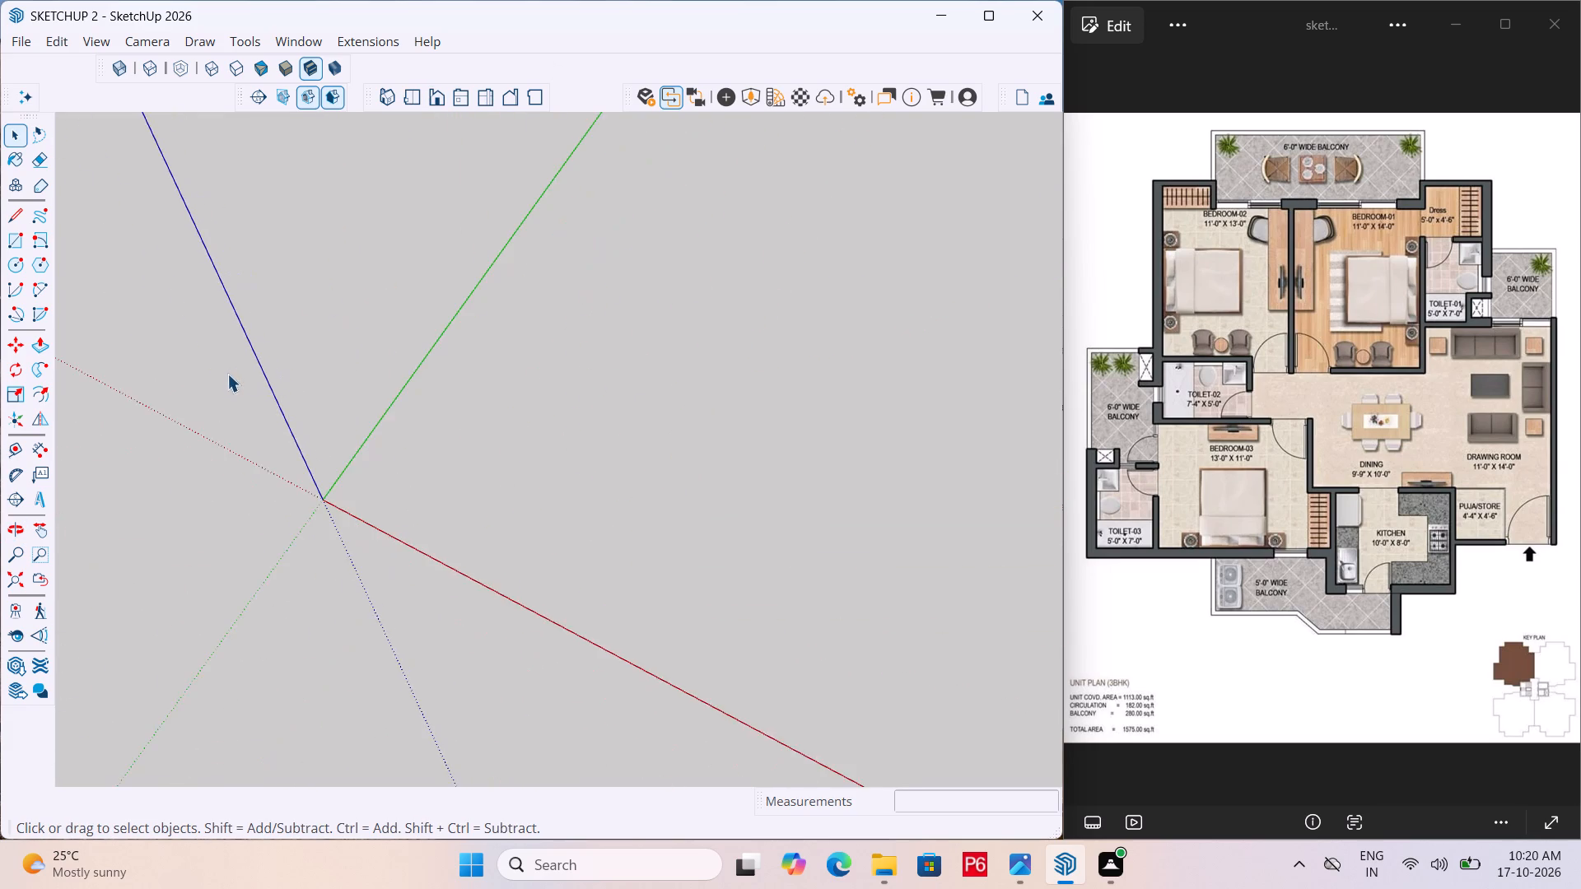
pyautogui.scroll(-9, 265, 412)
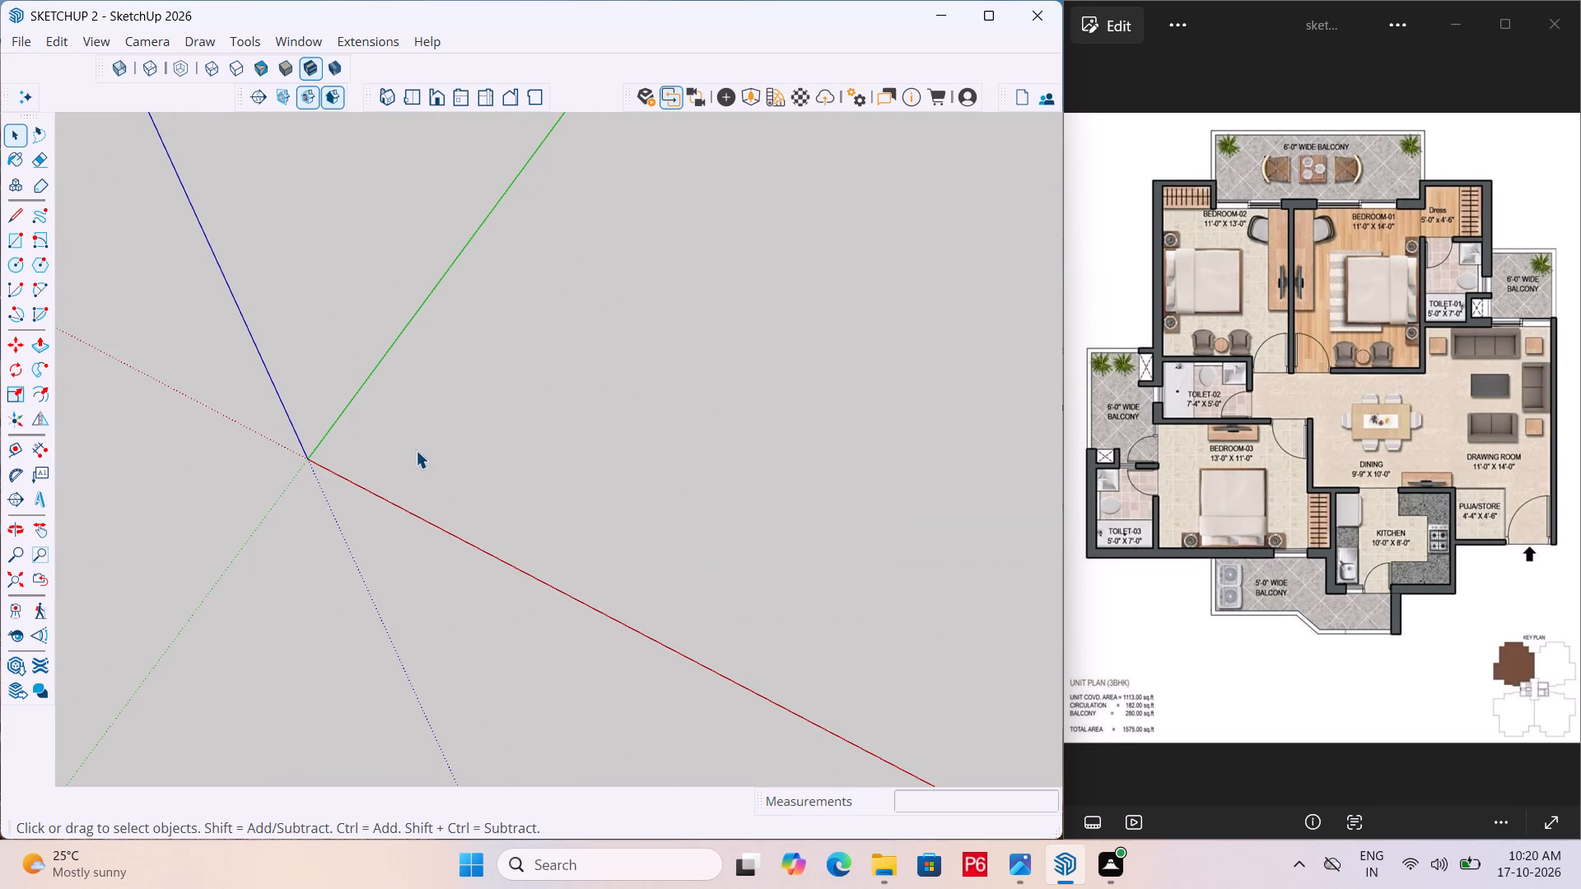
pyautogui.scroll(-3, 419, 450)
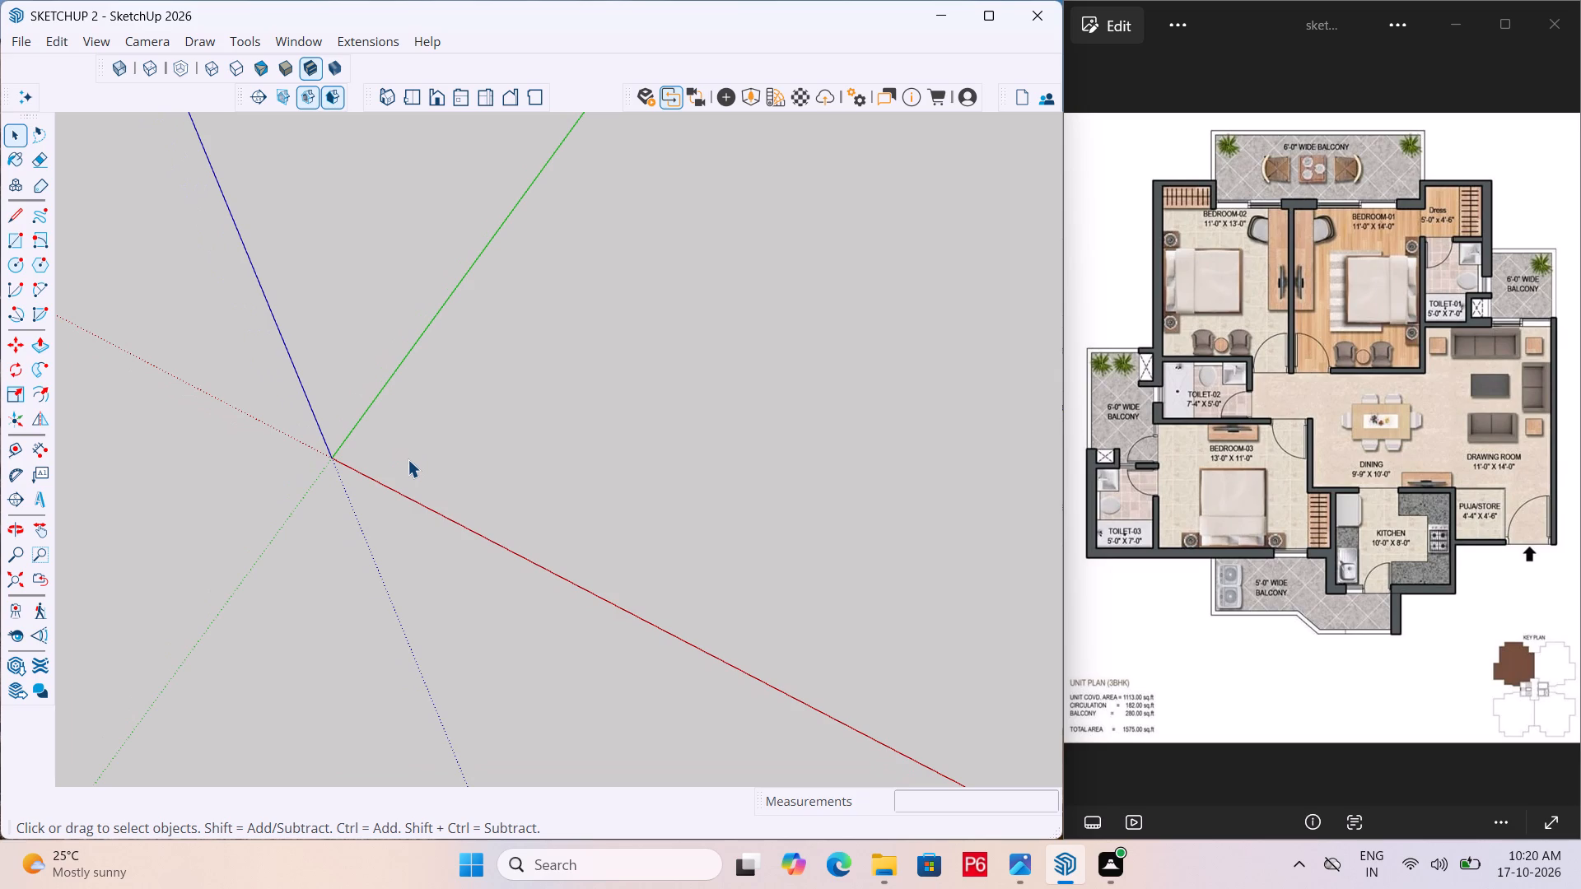
# Draw a 13' line parallel to the red axis, starting in open space near the origin.
pyautogui.press('l')
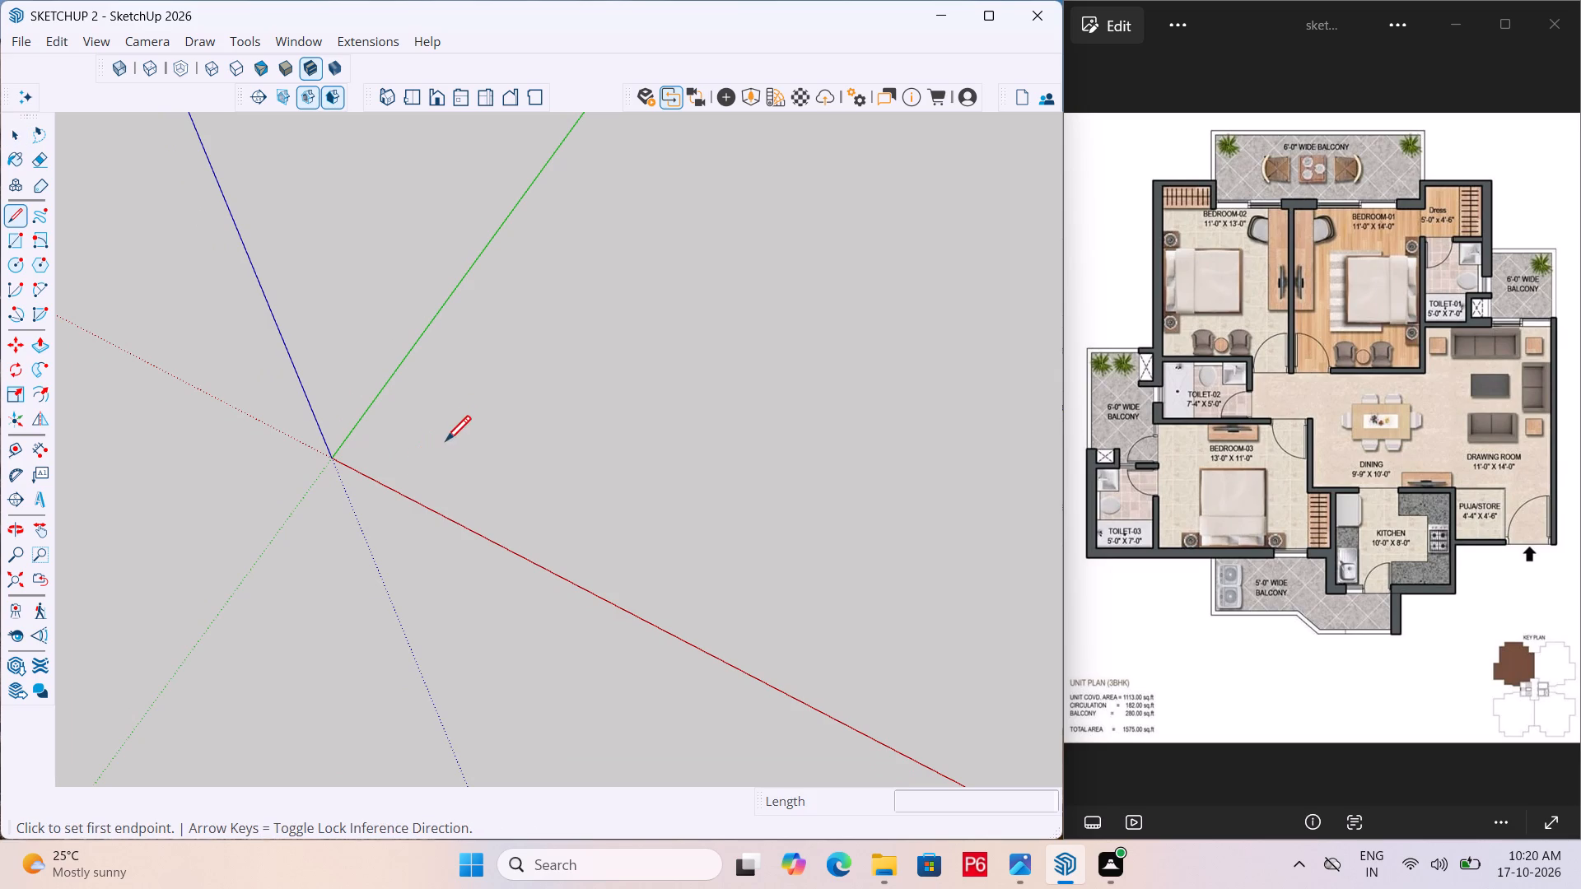
pyautogui.click(445, 444)
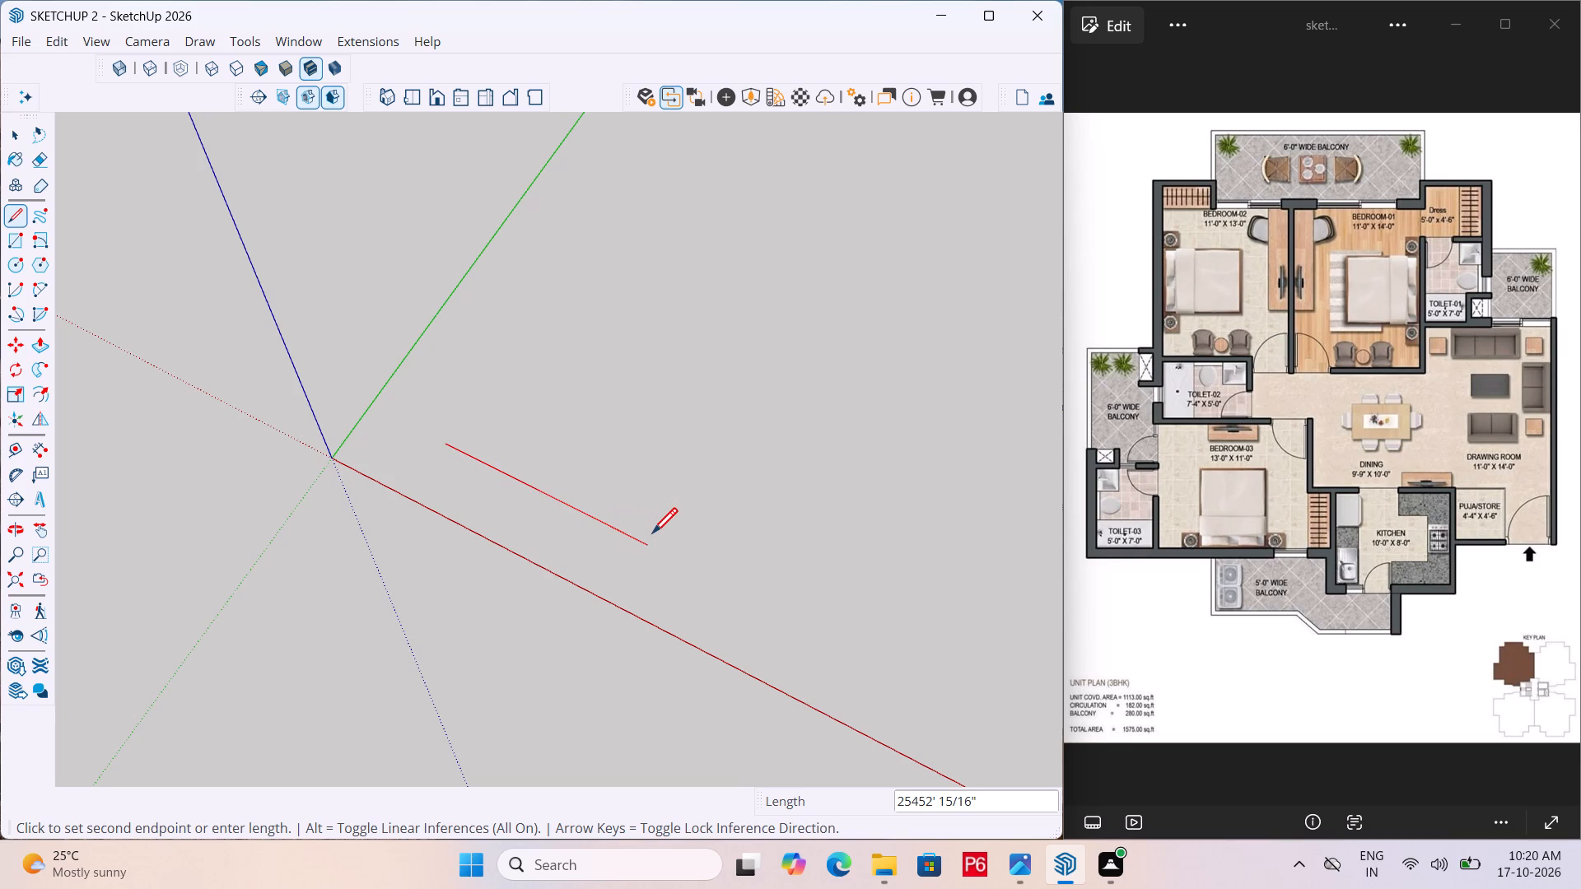
pyautogui.write("13'")
pyautogui.press('Return')
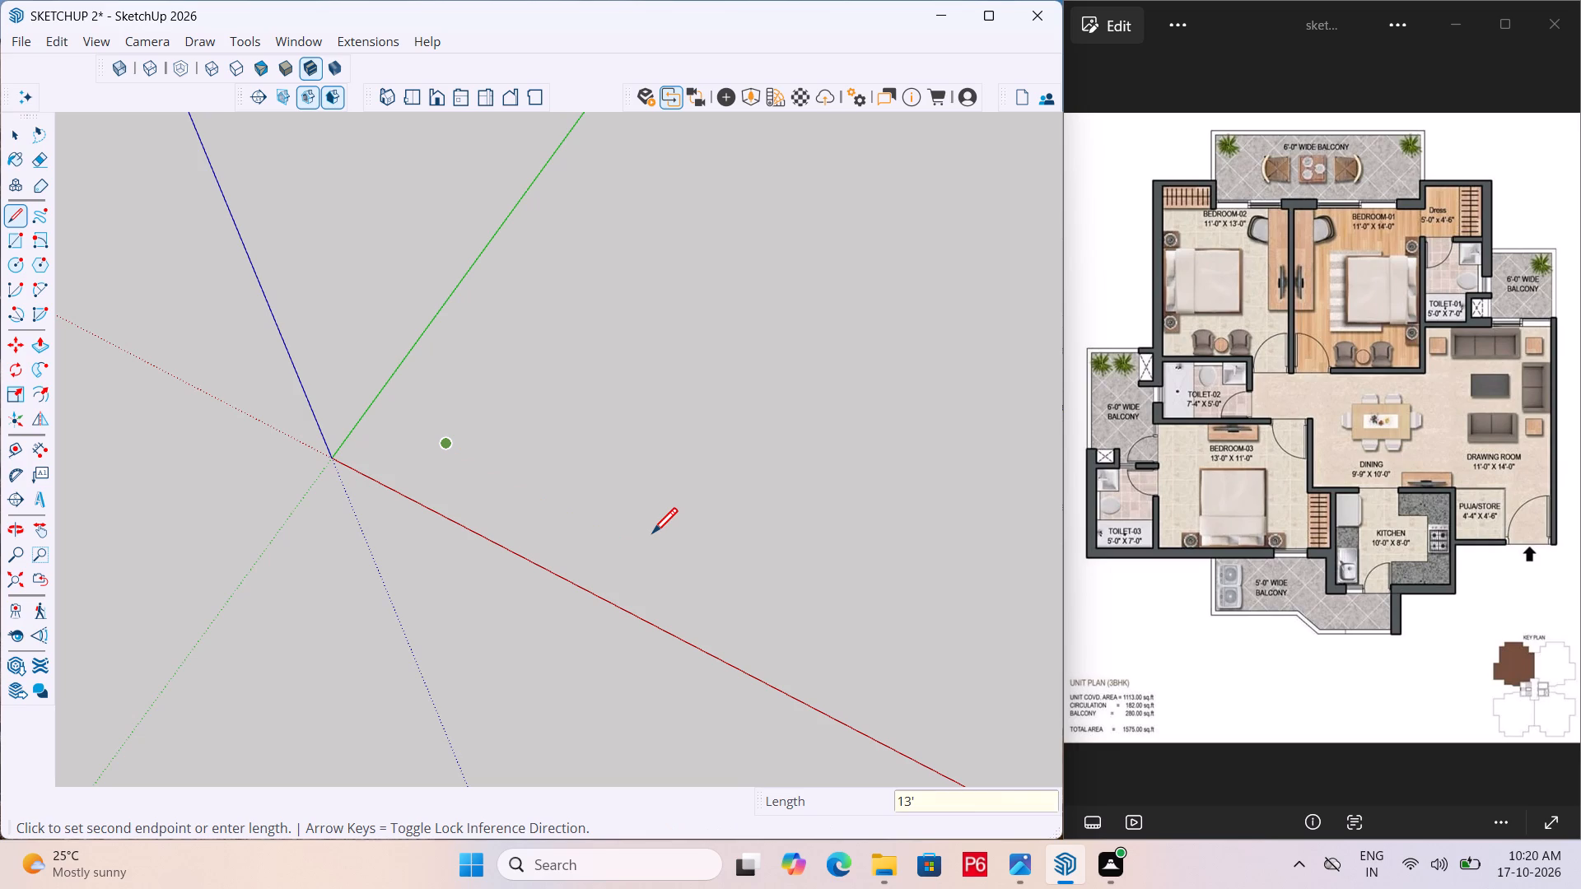
pyautogui.scroll(17, 473, 440)
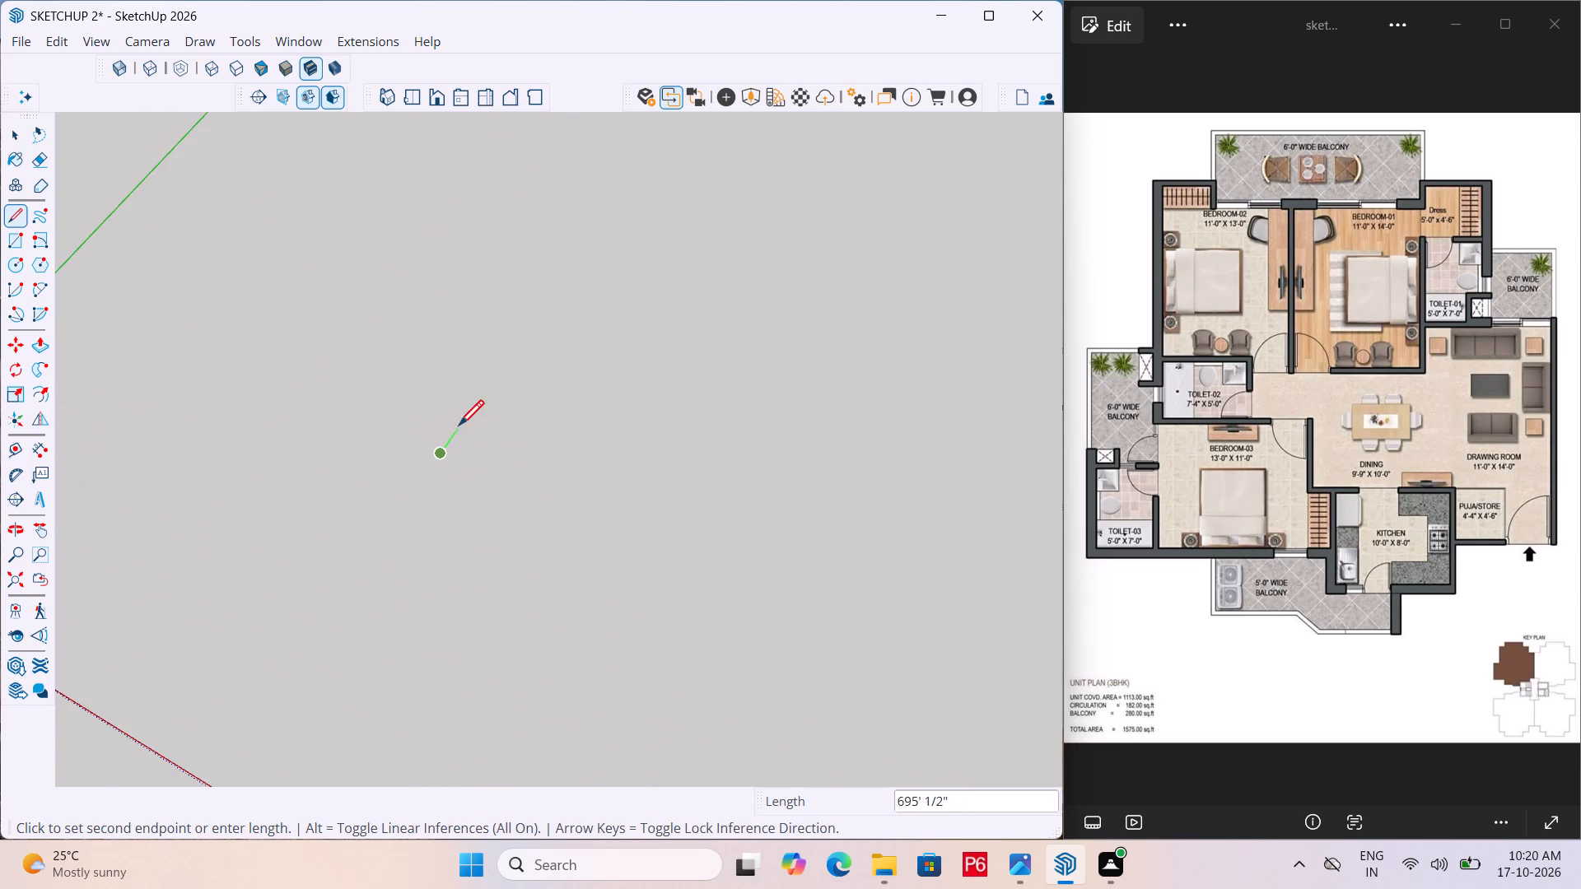
pyautogui.scroll(5, 459, 428)
pyautogui.scroll(-1, 829, 724)
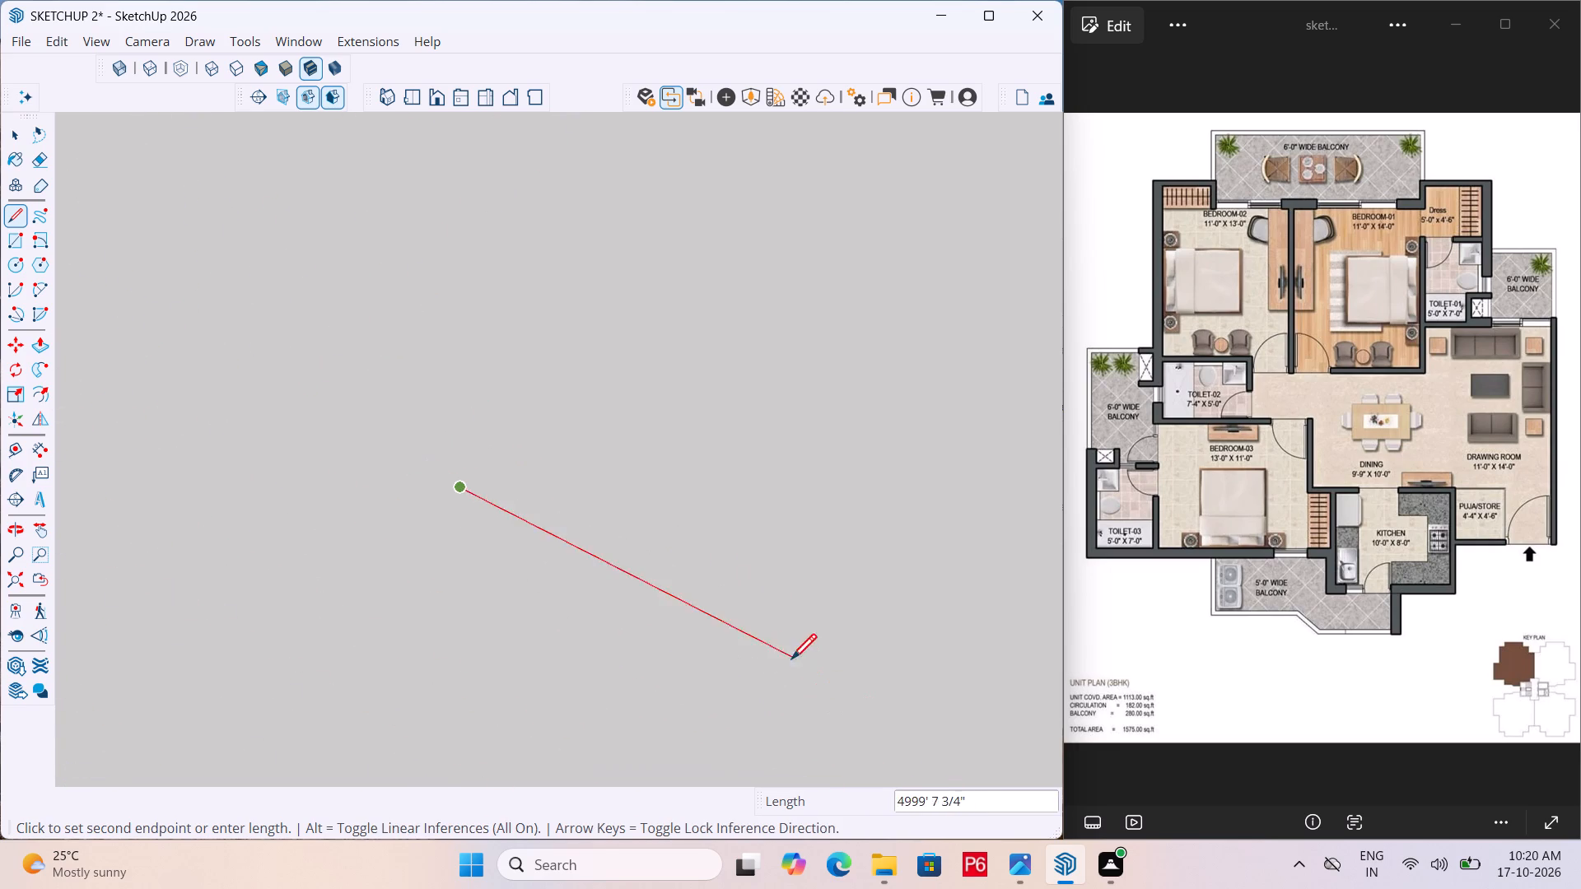
pyautogui.scroll(-2, 690, 645)
pyautogui.scroll(-6, 474, 538)
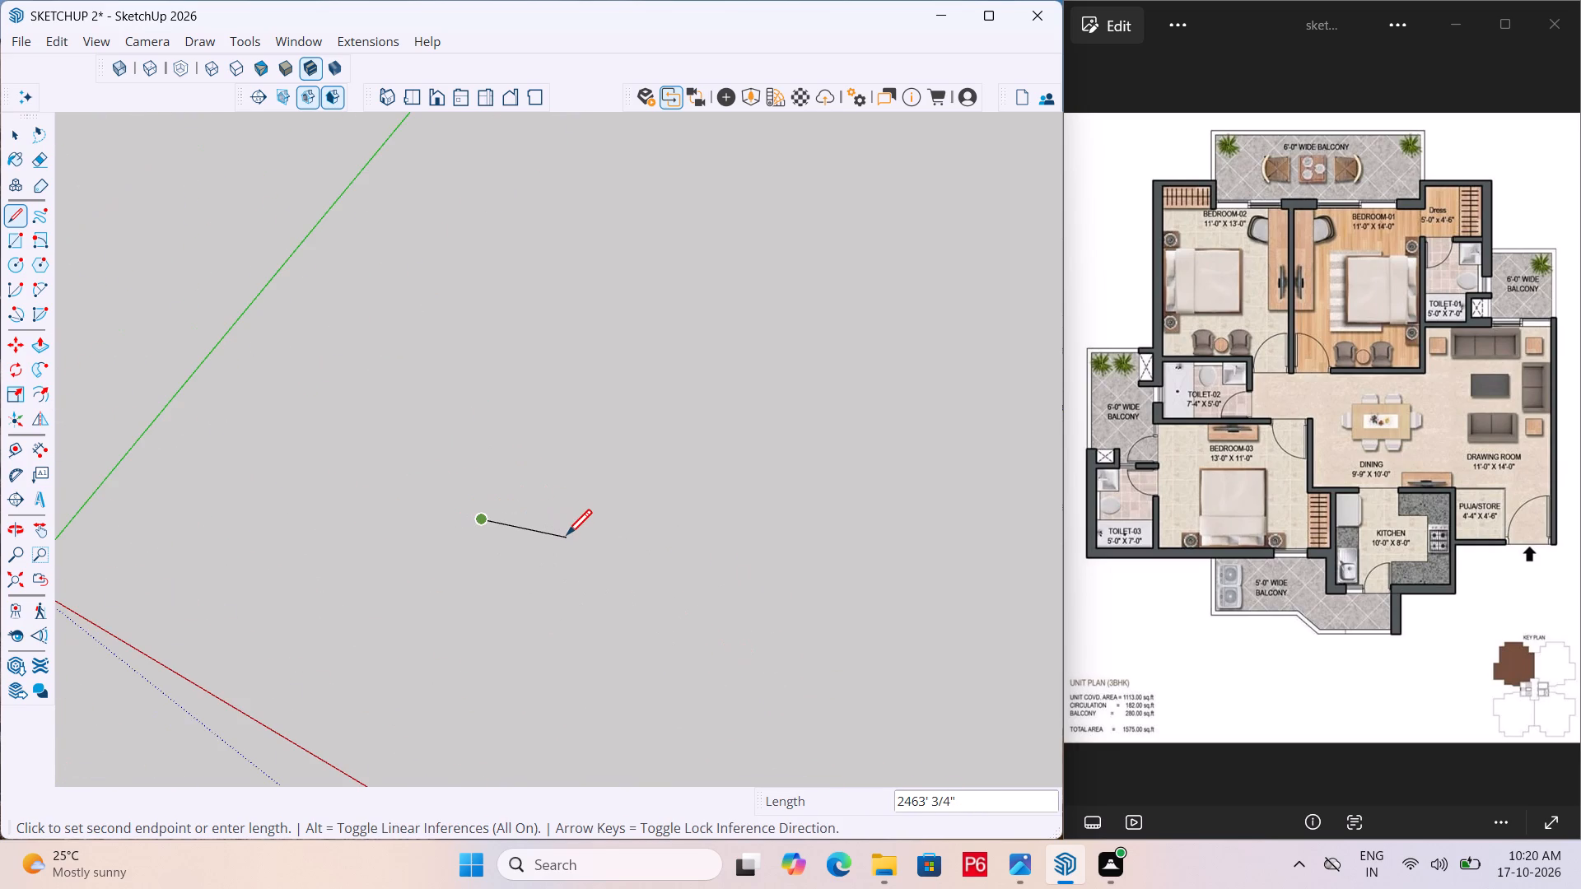
pyautogui.hotkey('ctrl', 'z')
pyautogui.scroll(5, 487, 518)
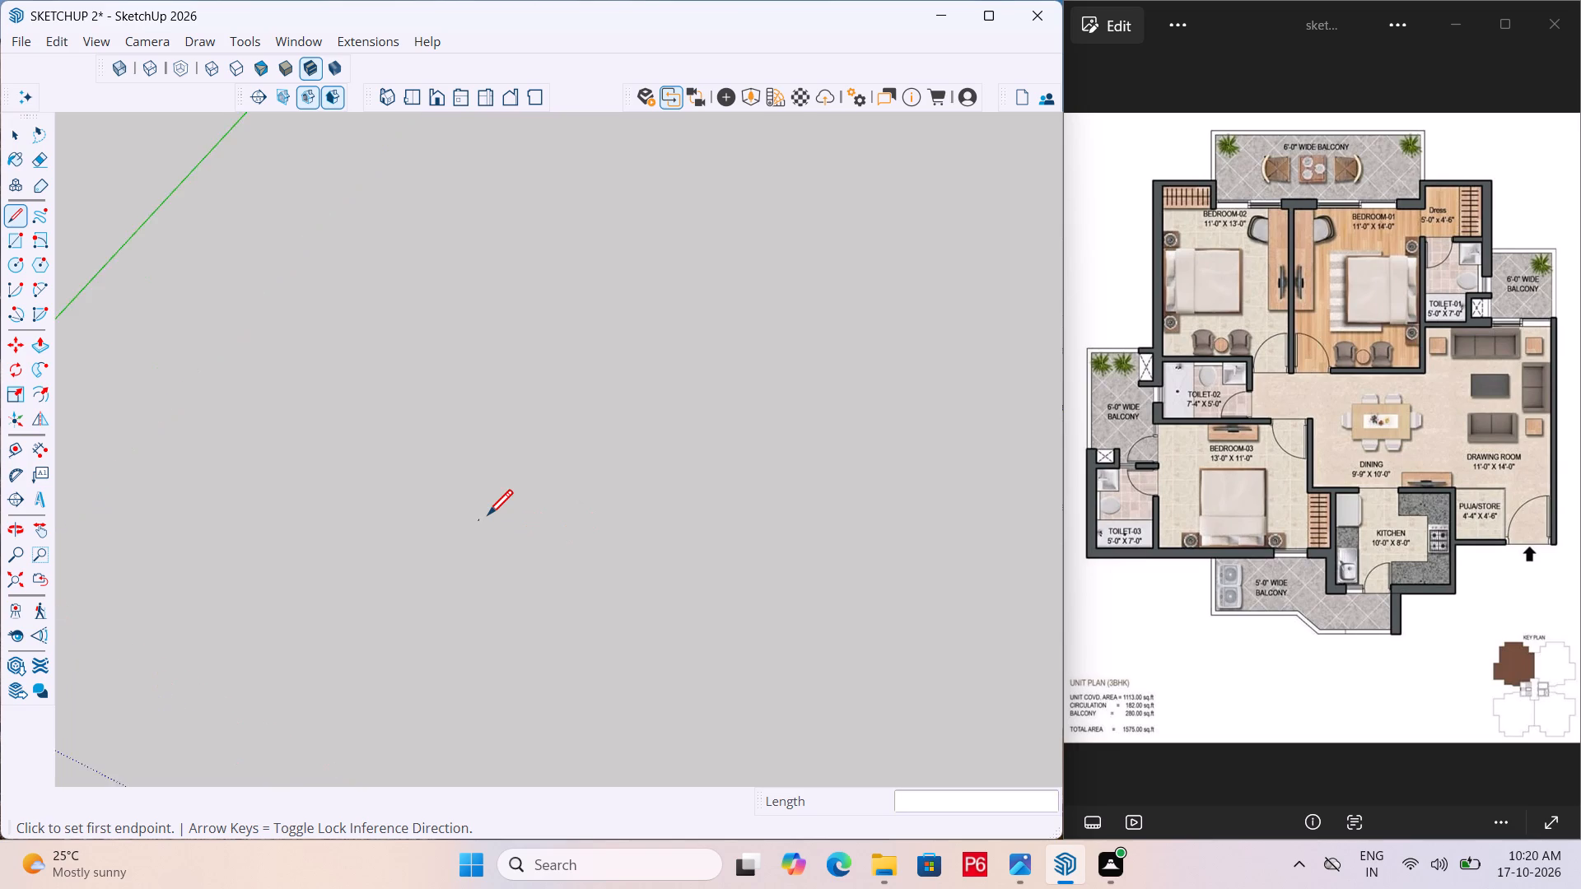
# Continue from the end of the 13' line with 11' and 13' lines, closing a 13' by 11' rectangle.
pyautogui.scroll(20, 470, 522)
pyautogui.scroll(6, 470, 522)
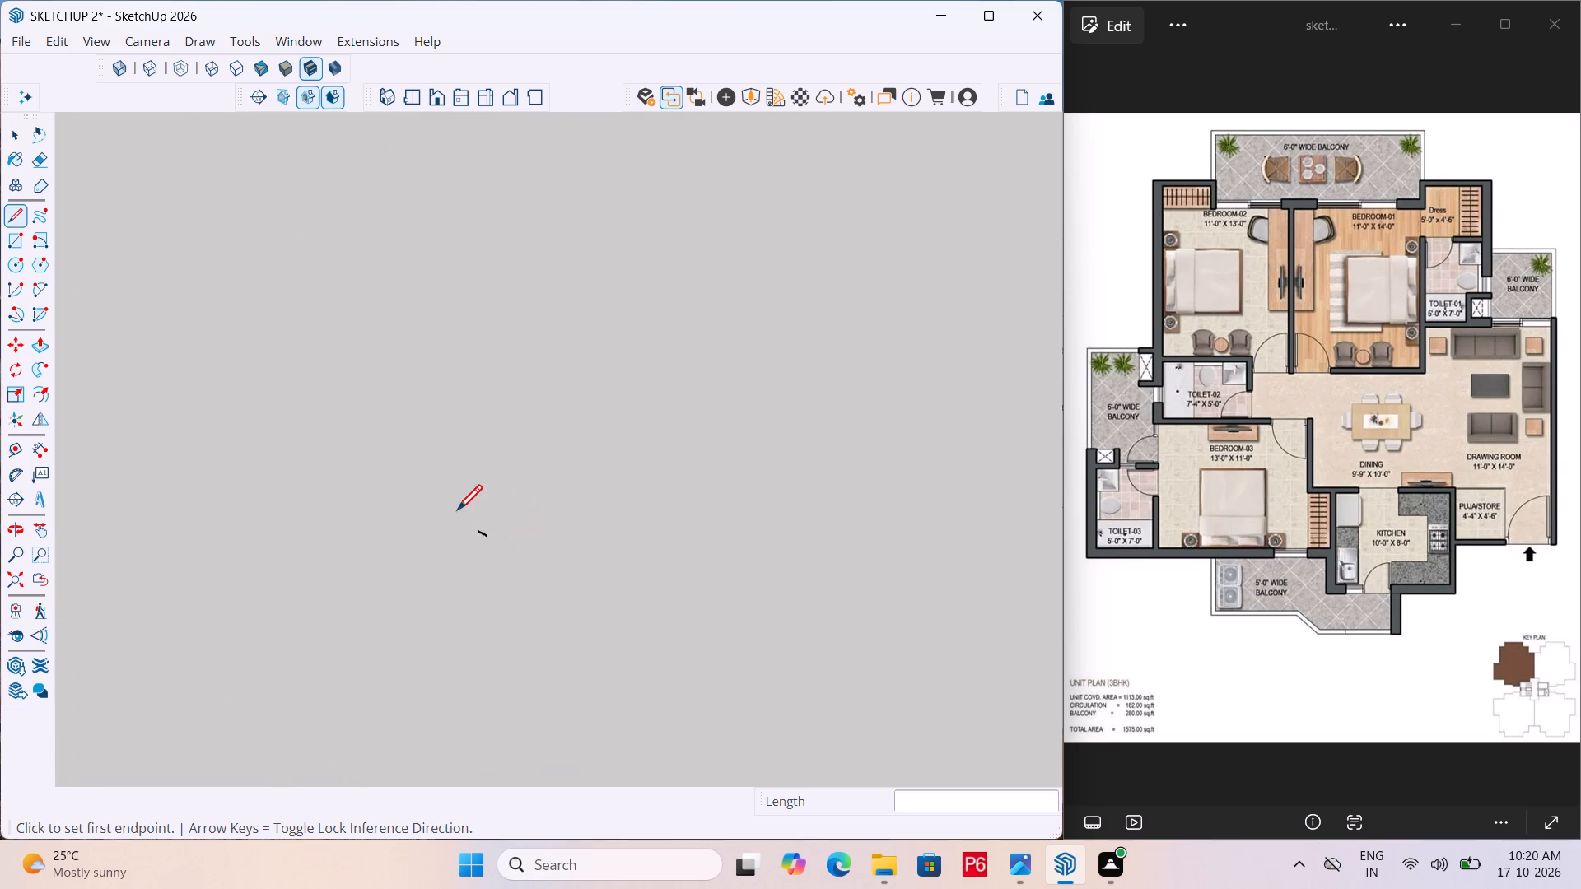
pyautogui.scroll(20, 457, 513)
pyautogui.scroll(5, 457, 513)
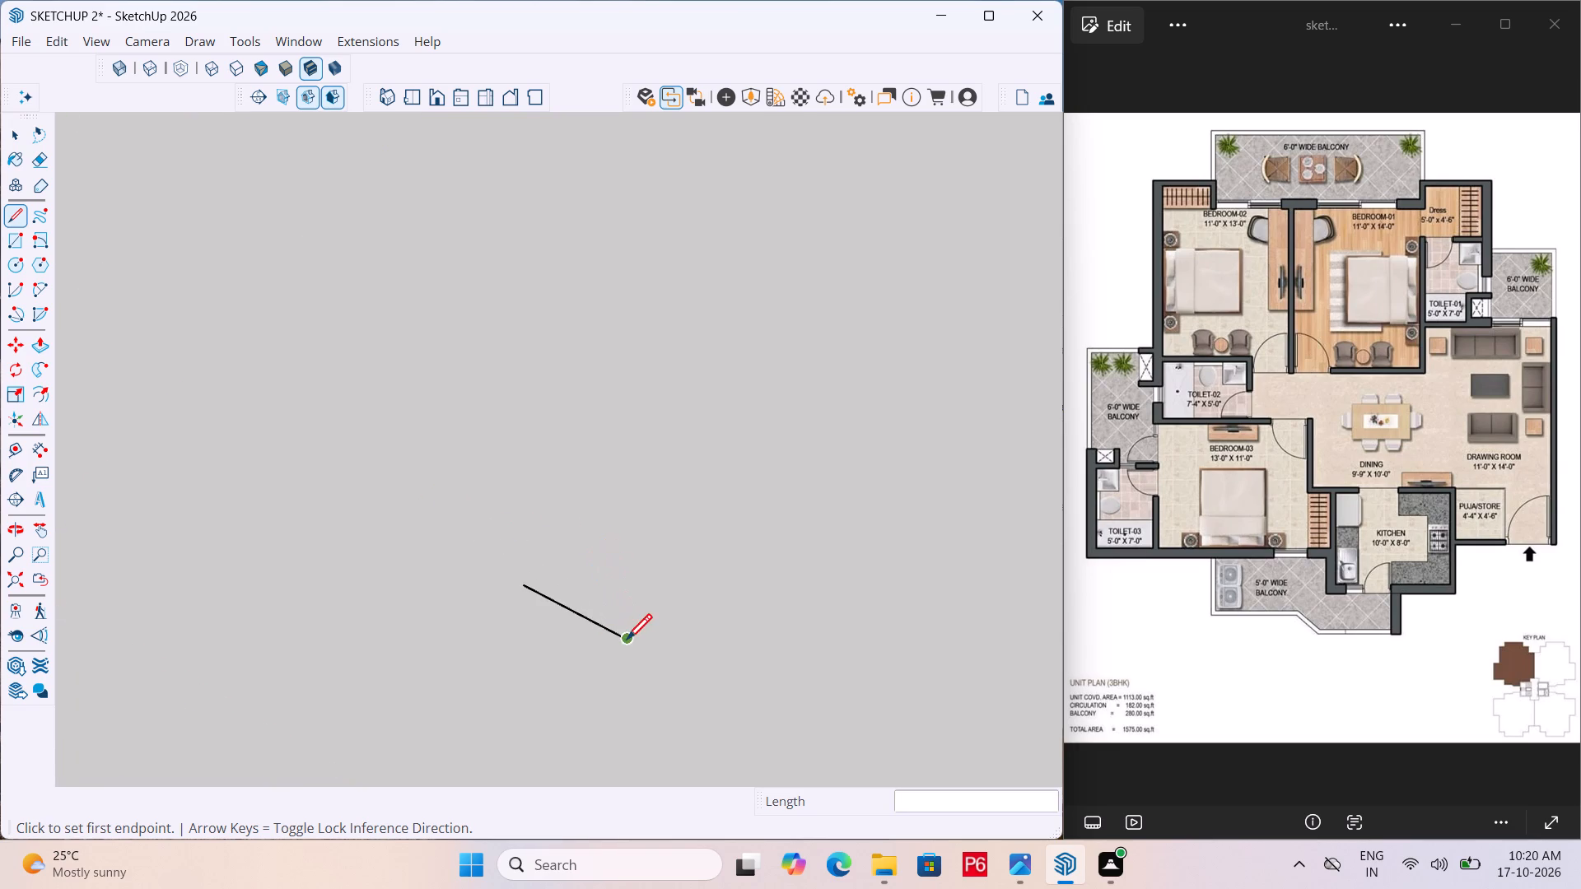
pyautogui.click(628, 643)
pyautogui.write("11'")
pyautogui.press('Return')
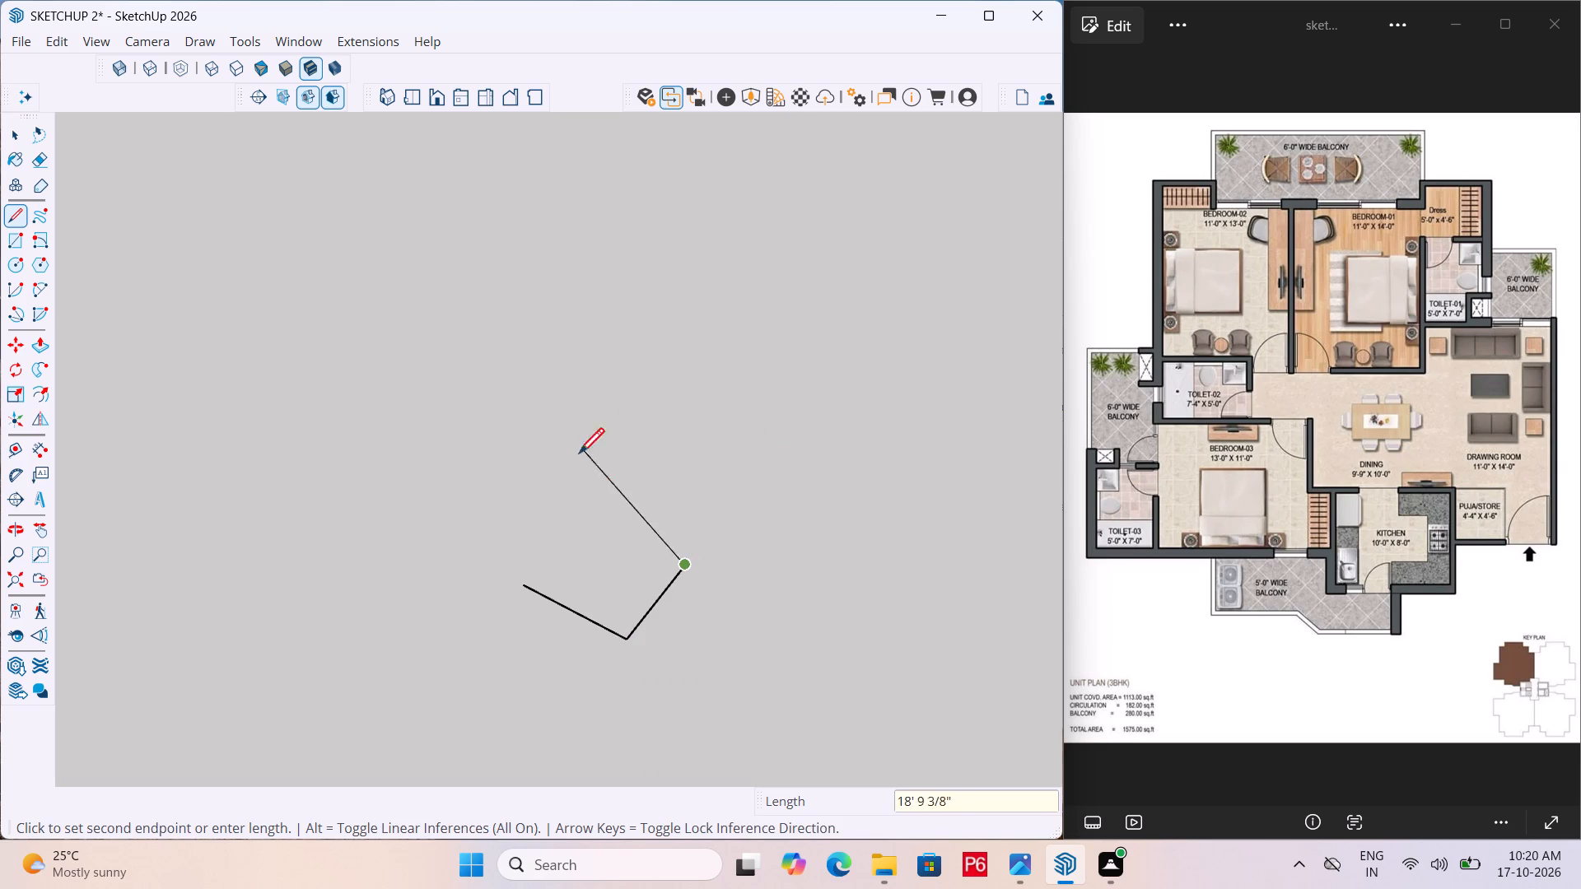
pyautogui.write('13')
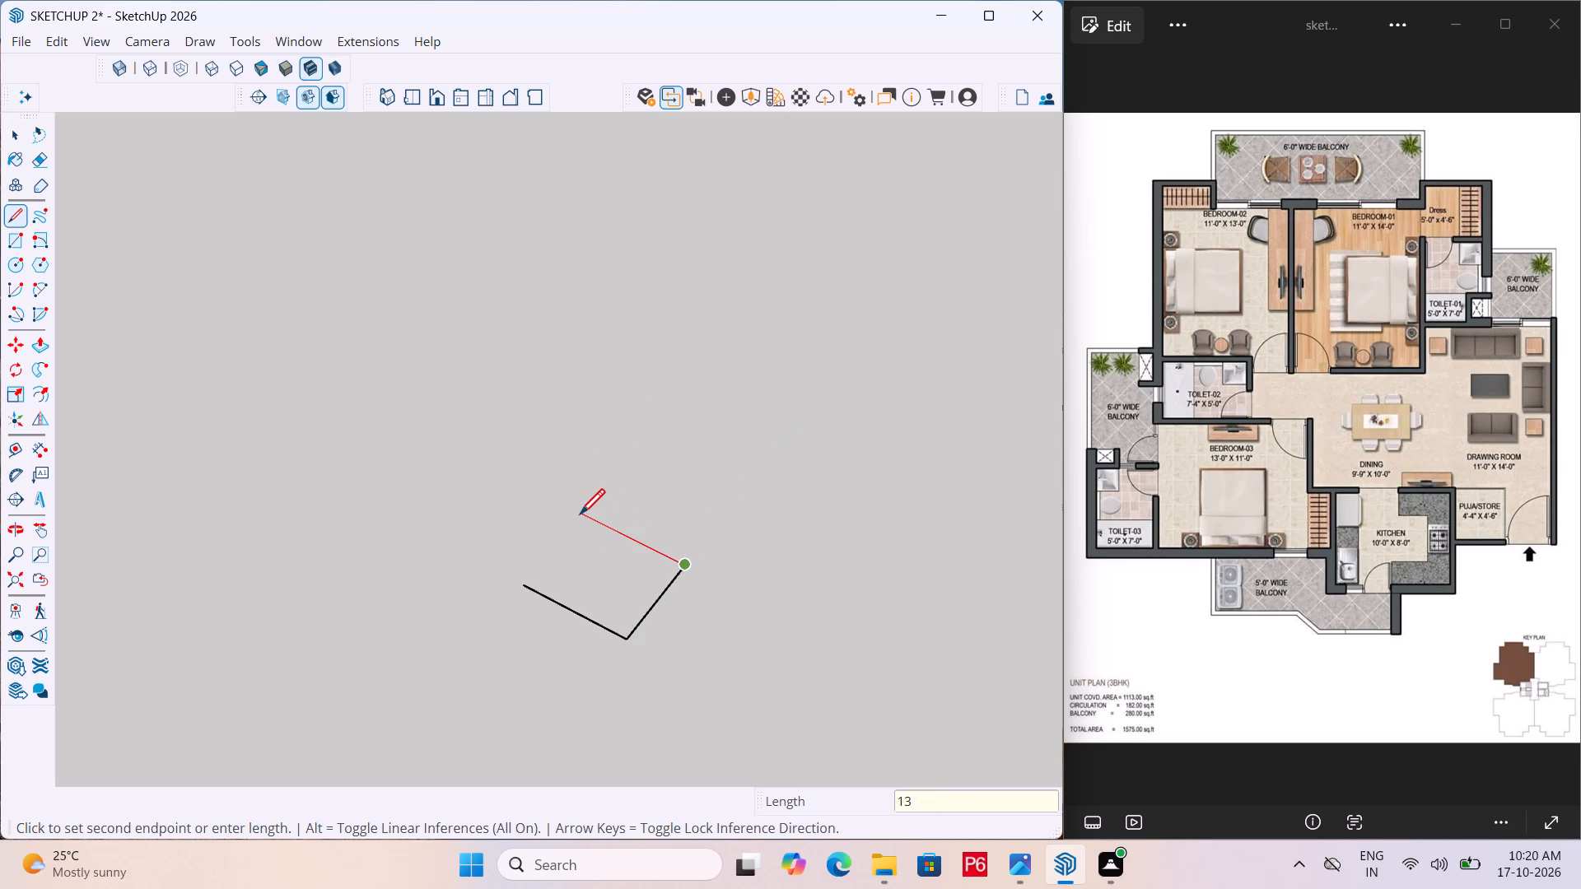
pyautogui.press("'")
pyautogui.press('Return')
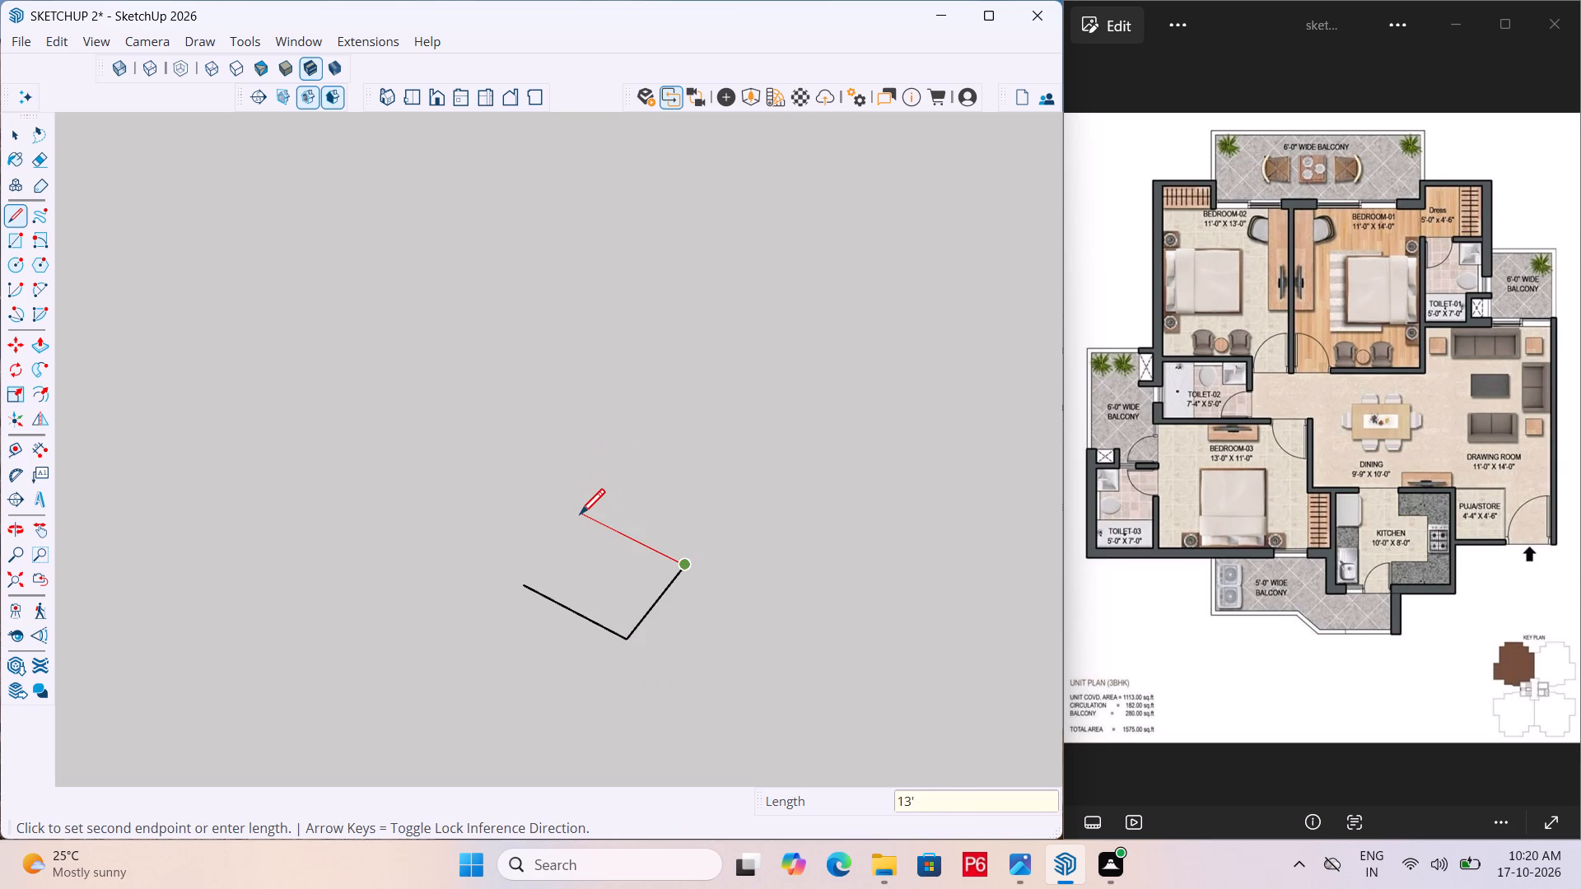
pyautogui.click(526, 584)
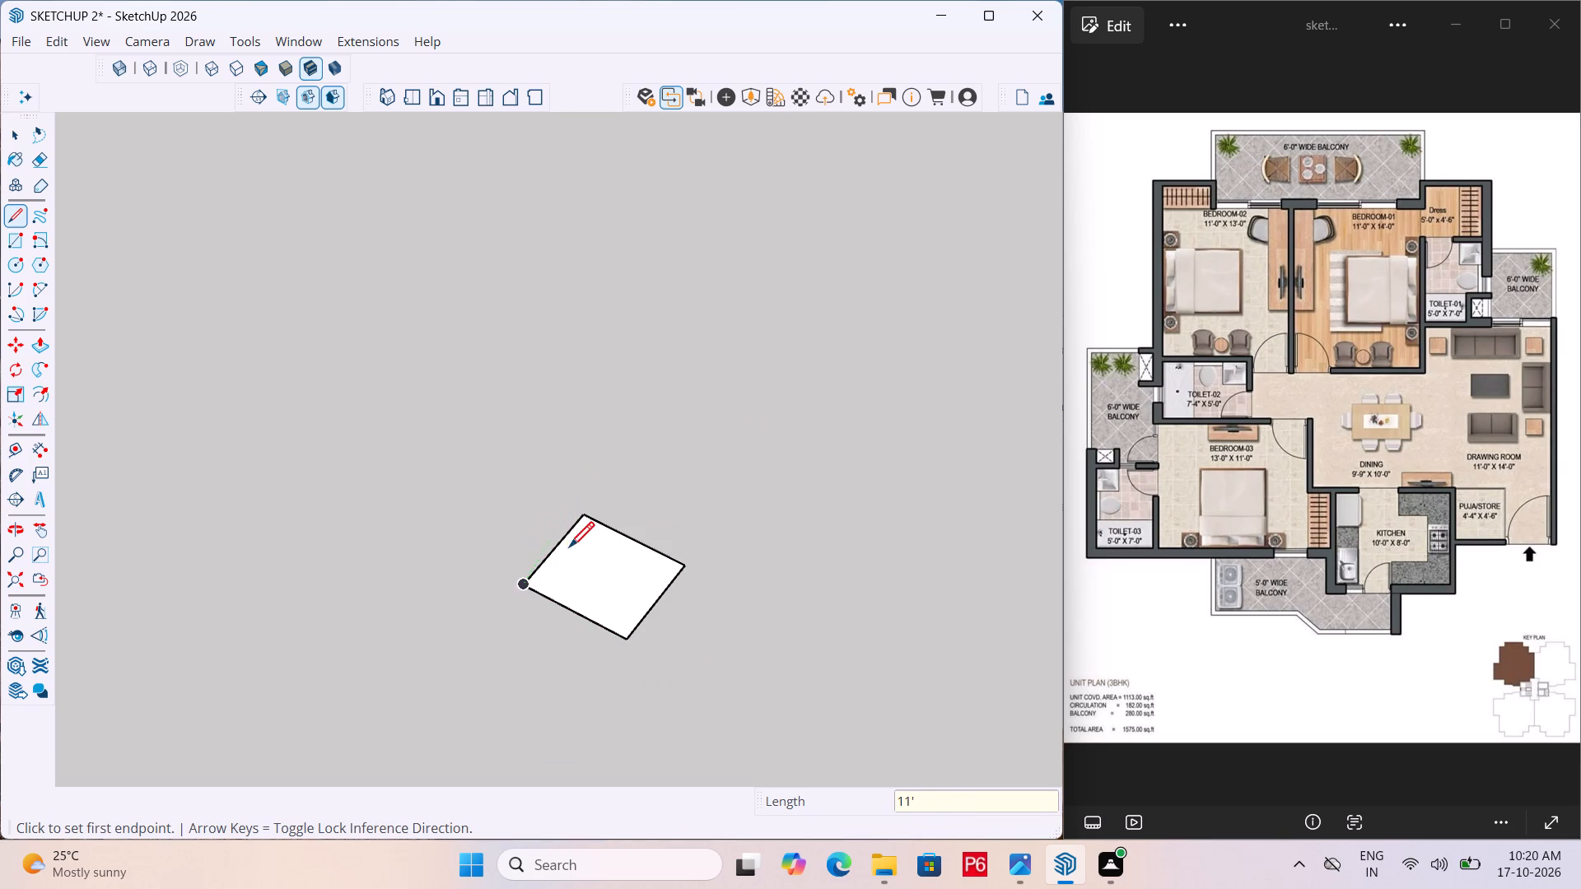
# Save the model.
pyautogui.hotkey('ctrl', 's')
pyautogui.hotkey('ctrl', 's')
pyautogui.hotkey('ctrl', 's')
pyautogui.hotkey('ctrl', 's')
# Select the whole 13' by 11' rectangle and delete it.
pyautogui.scroll(-5, 632, 561)
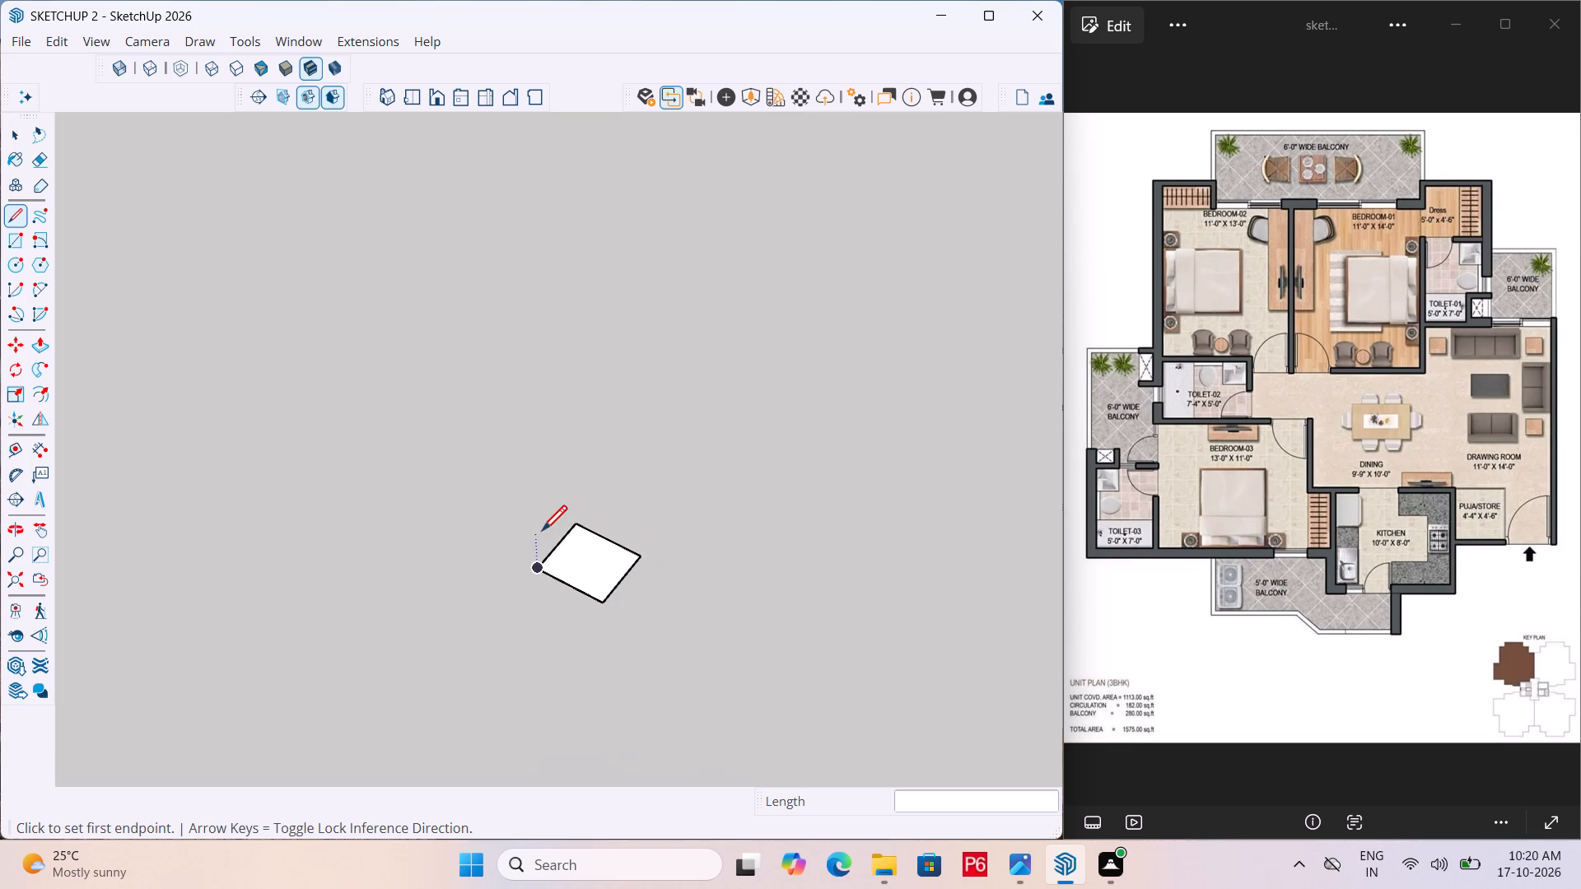
pyautogui.press('space')
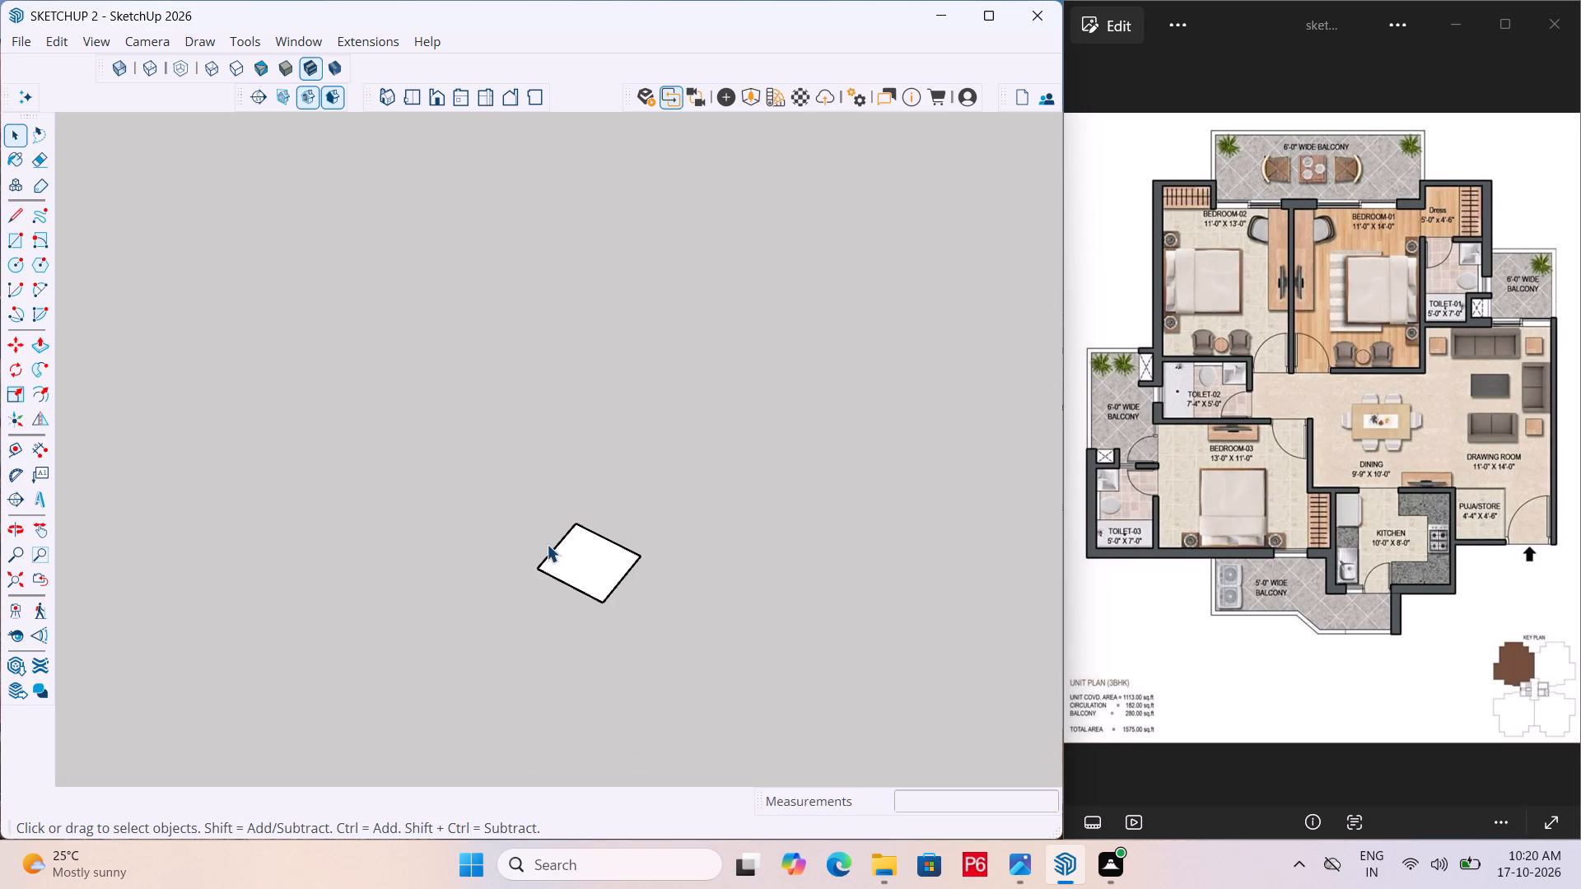
pyautogui.moveTo(470, 486); pyautogui.dragTo(767, 723)
pyautogui.click(767, 723)
pyautogui.moveTo(425, 449); pyautogui.dragTo(666, 627)
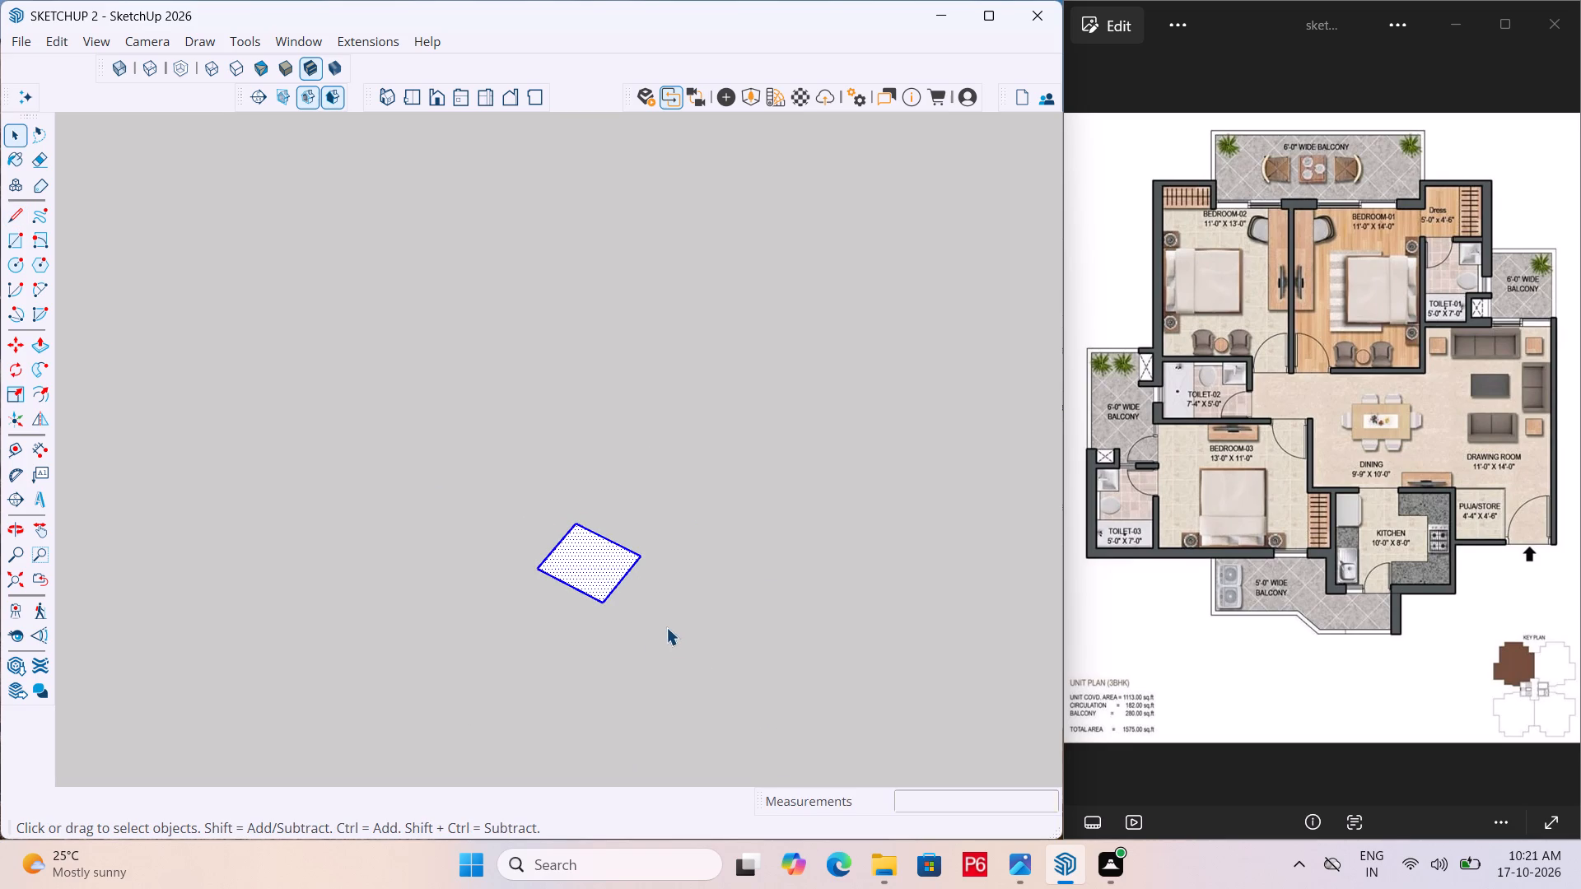
pyautogui.click(503, 481)
pyautogui.moveTo(503, 481); pyautogui.dragTo(674, 616)
pyautogui.click(674, 616)
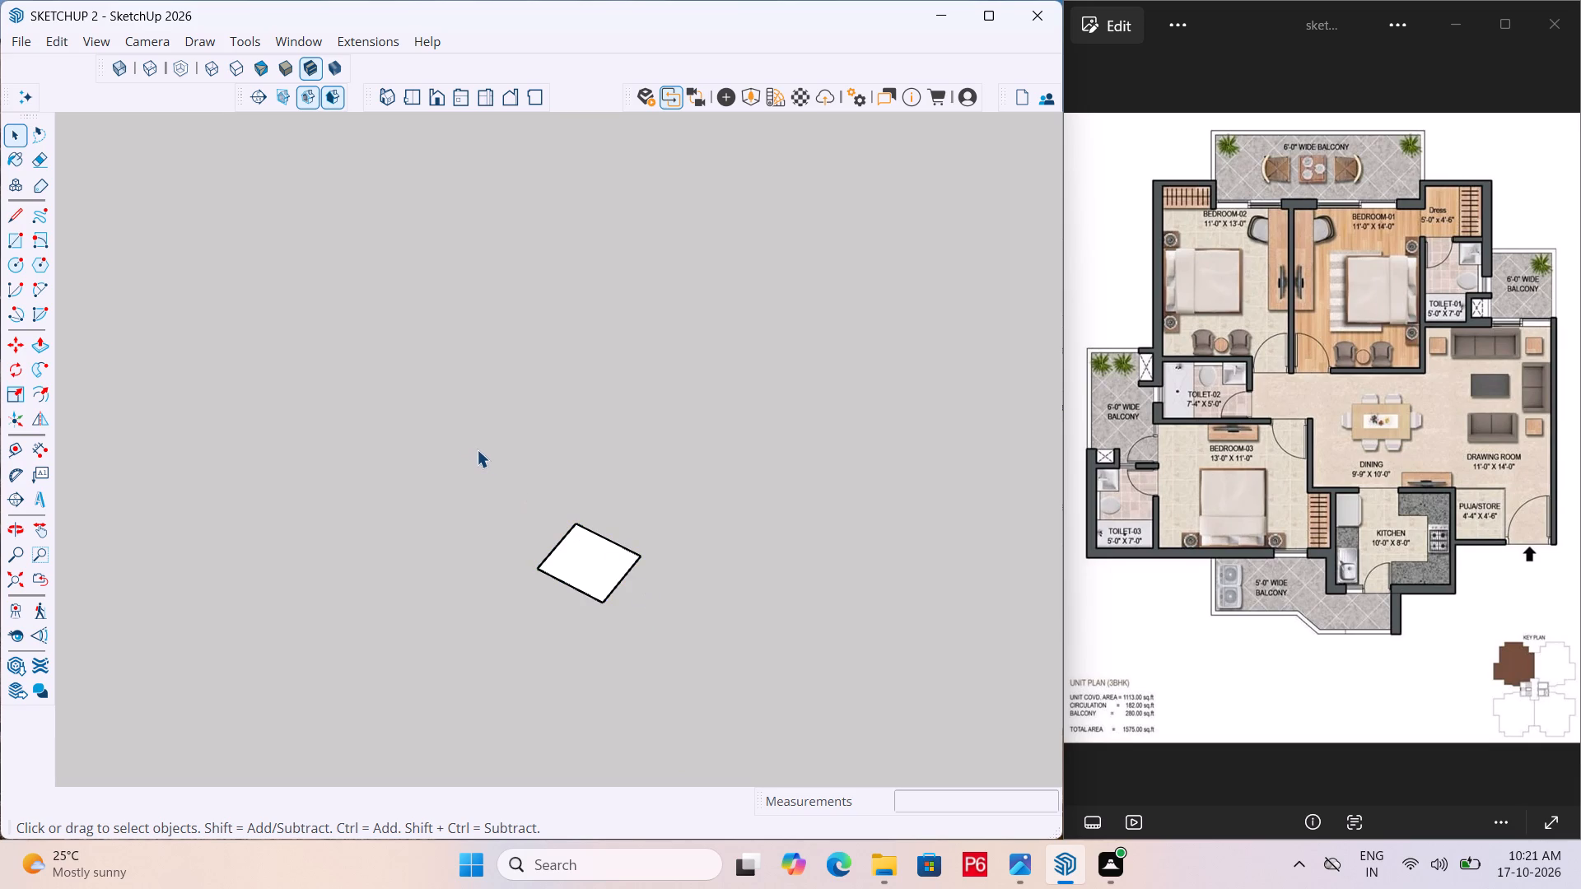
pyautogui.moveTo(496, 476); pyautogui.dragTo(511, 484)
pyautogui.moveTo(511, 484); pyautogui.dragTo(777, 677)
pyautogui.press('Delete')
# Draw a large base rectangle on the ground, about 105' 7" by 100' 7".
pyautogui.scroll(-5, 539, 544)
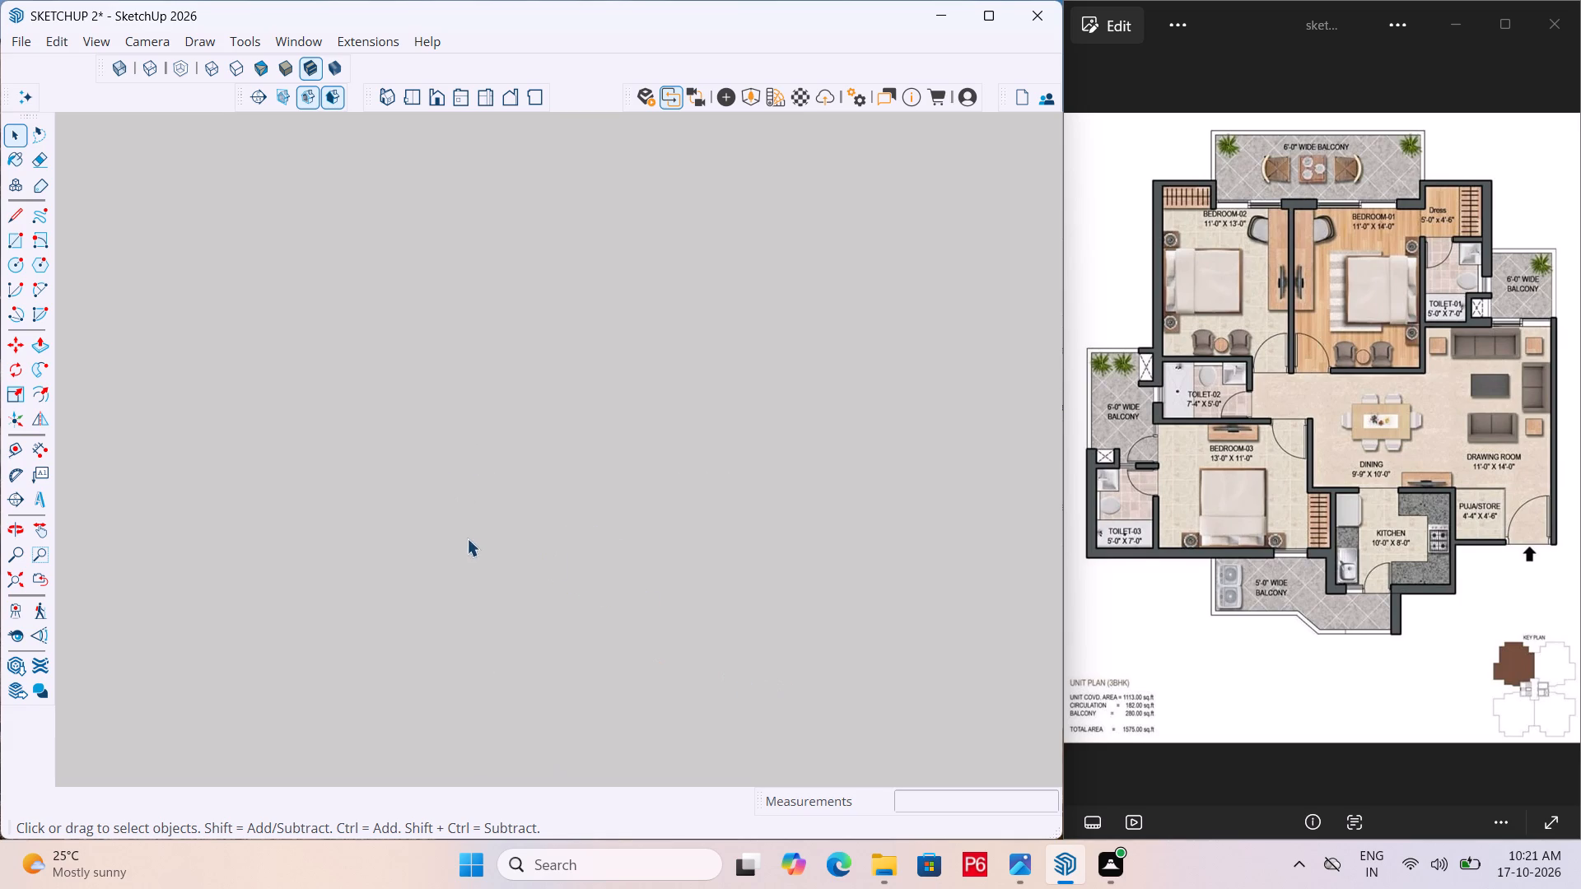
pyautogui.scroll(-6, 469, 537)
pyautogui.press('r')
pyautogui.moveTo(267, 503); pyautogui.dragTo(283, 513)
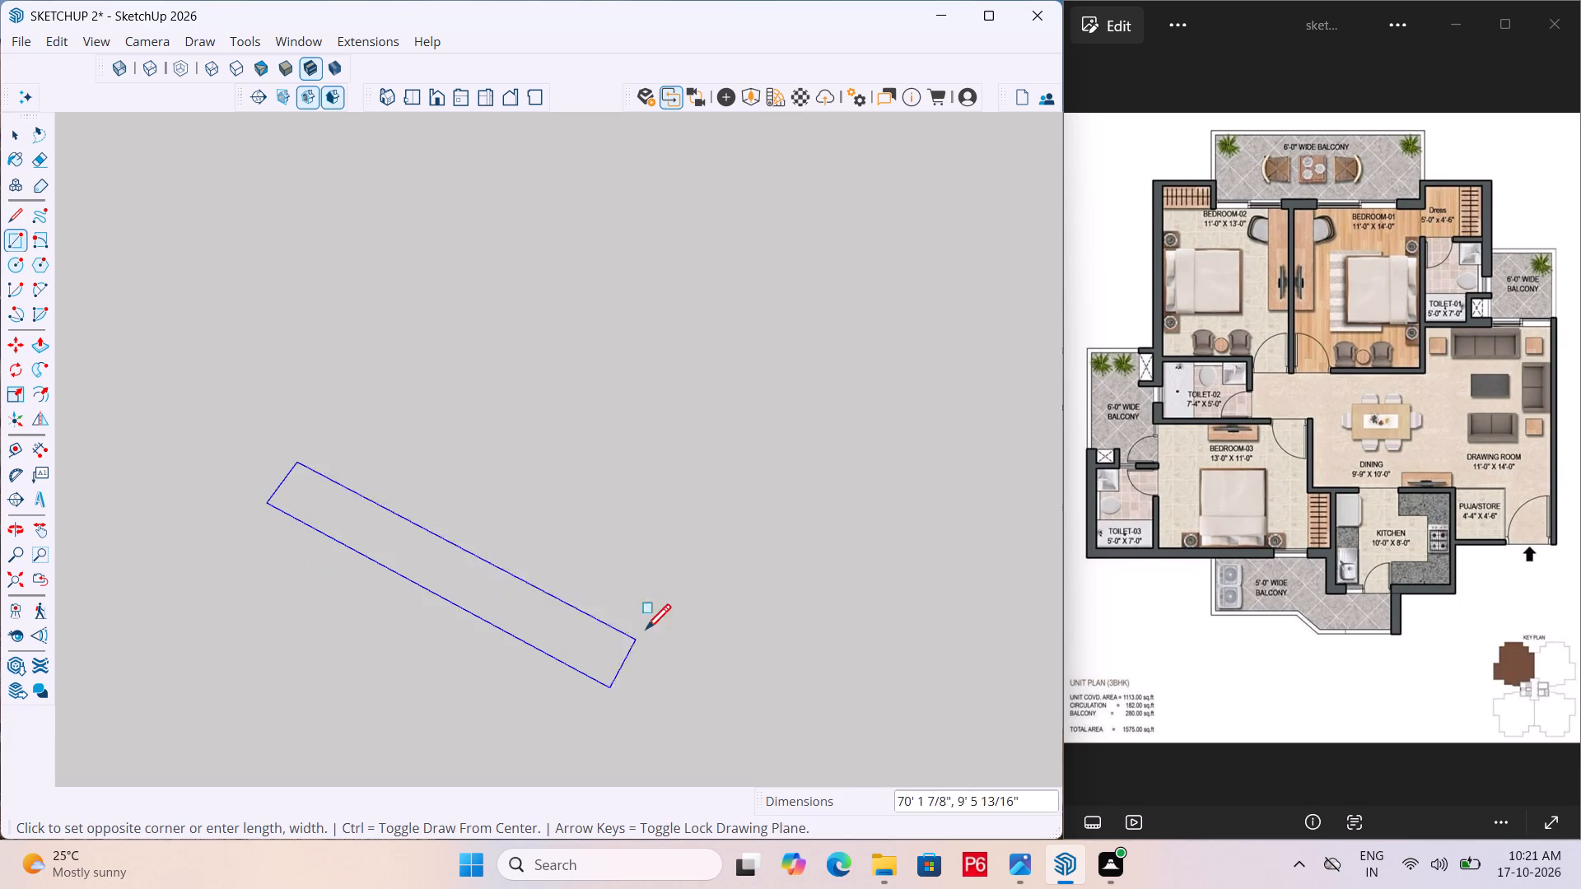
pyautogui.click(1005, 332)
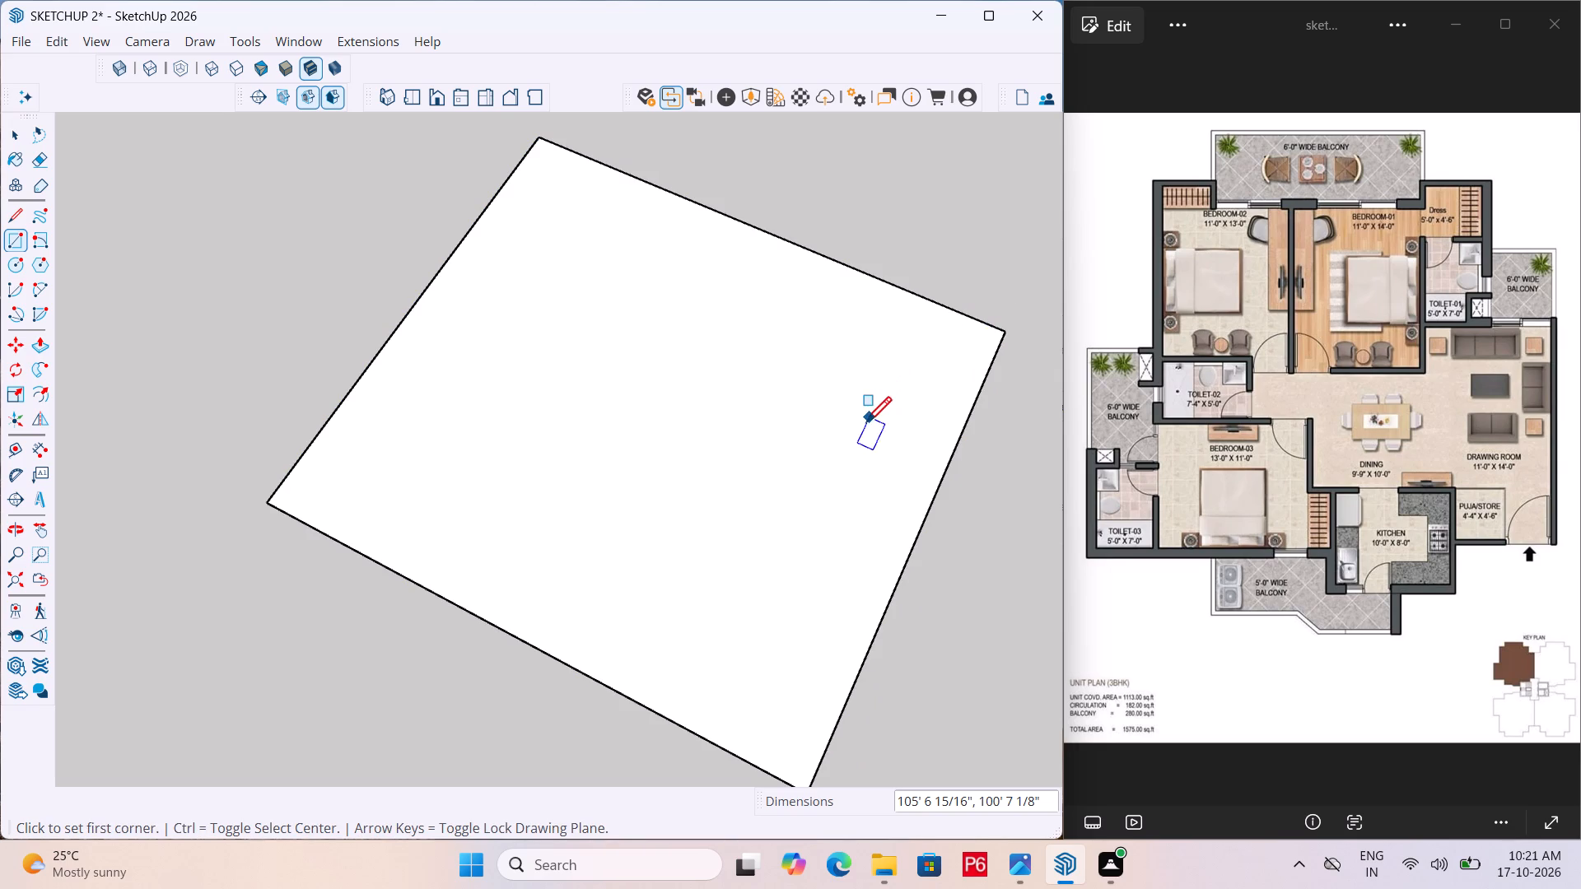
# Make the large base rectangle's face and edges into a group.
pyautogui.press('space')
pyautogui.tripleClick(865, 427)
pyautogui.rightClick(865, 427)
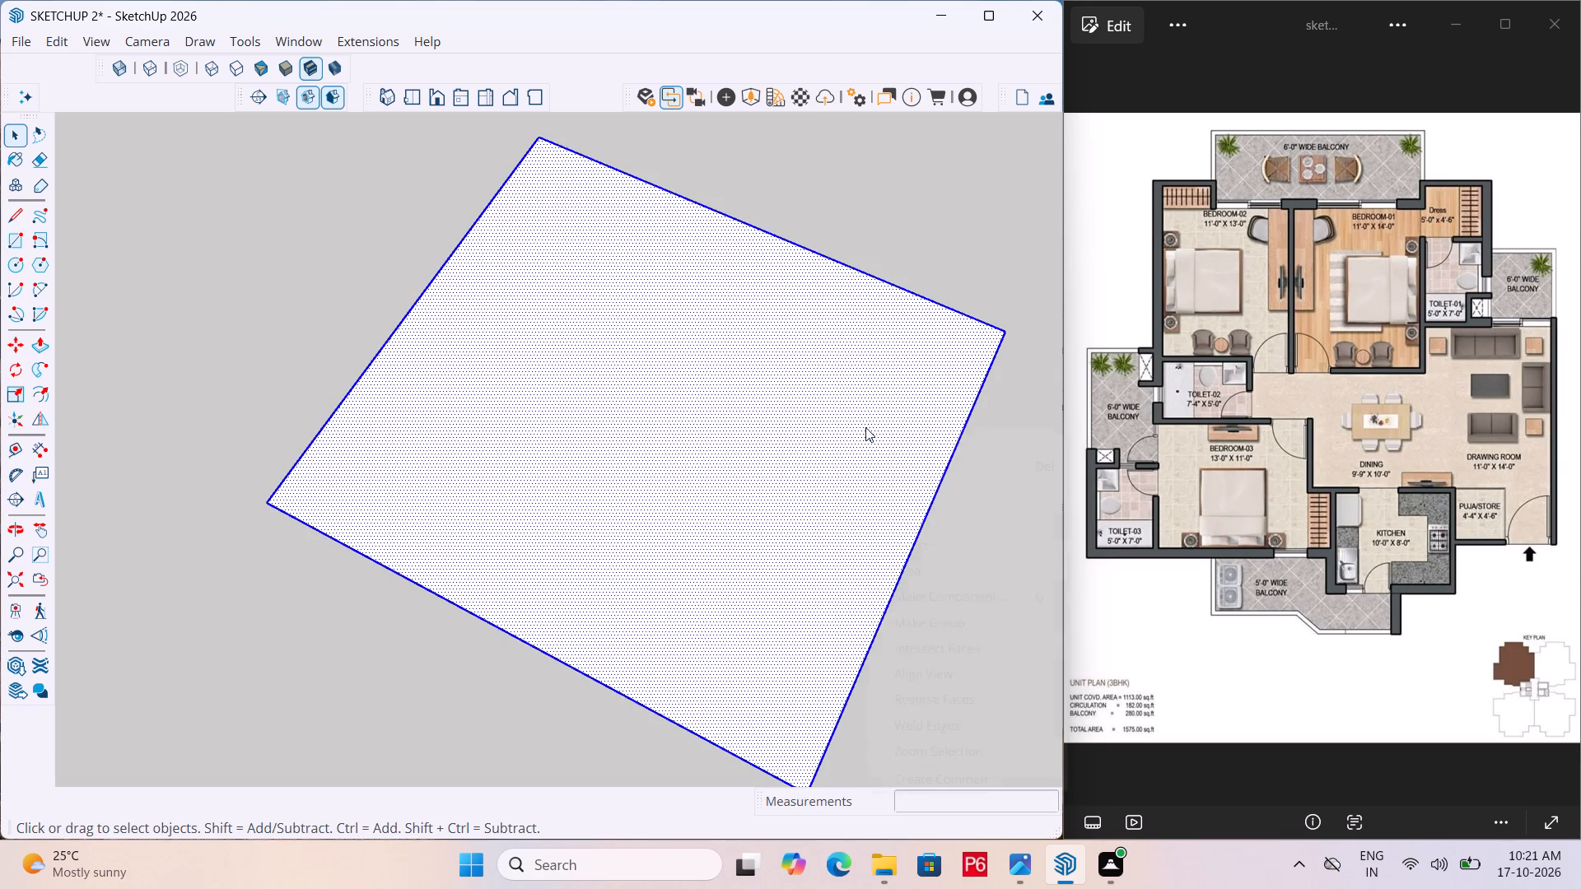
pyautogui.click(947, 617)
pyautogui.click(808, 574)
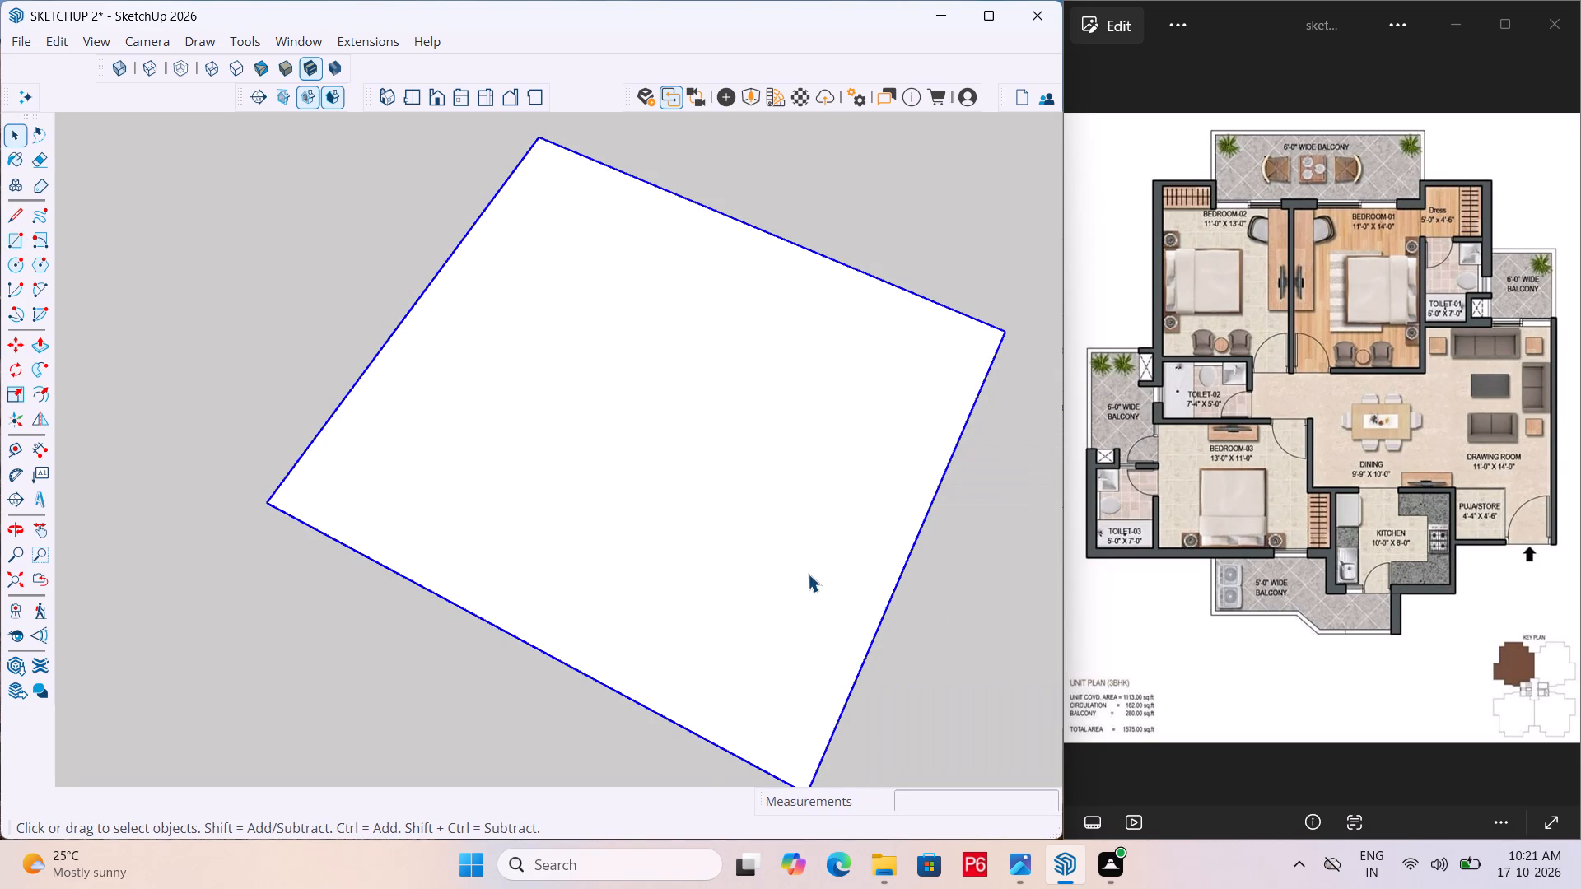
# Inside the base group, Push/Pull the face up 1' 9" to form a slab, and leave group editing.
pyautogui.doubleClick(808, 574)
pyautogui.click(808, 574)
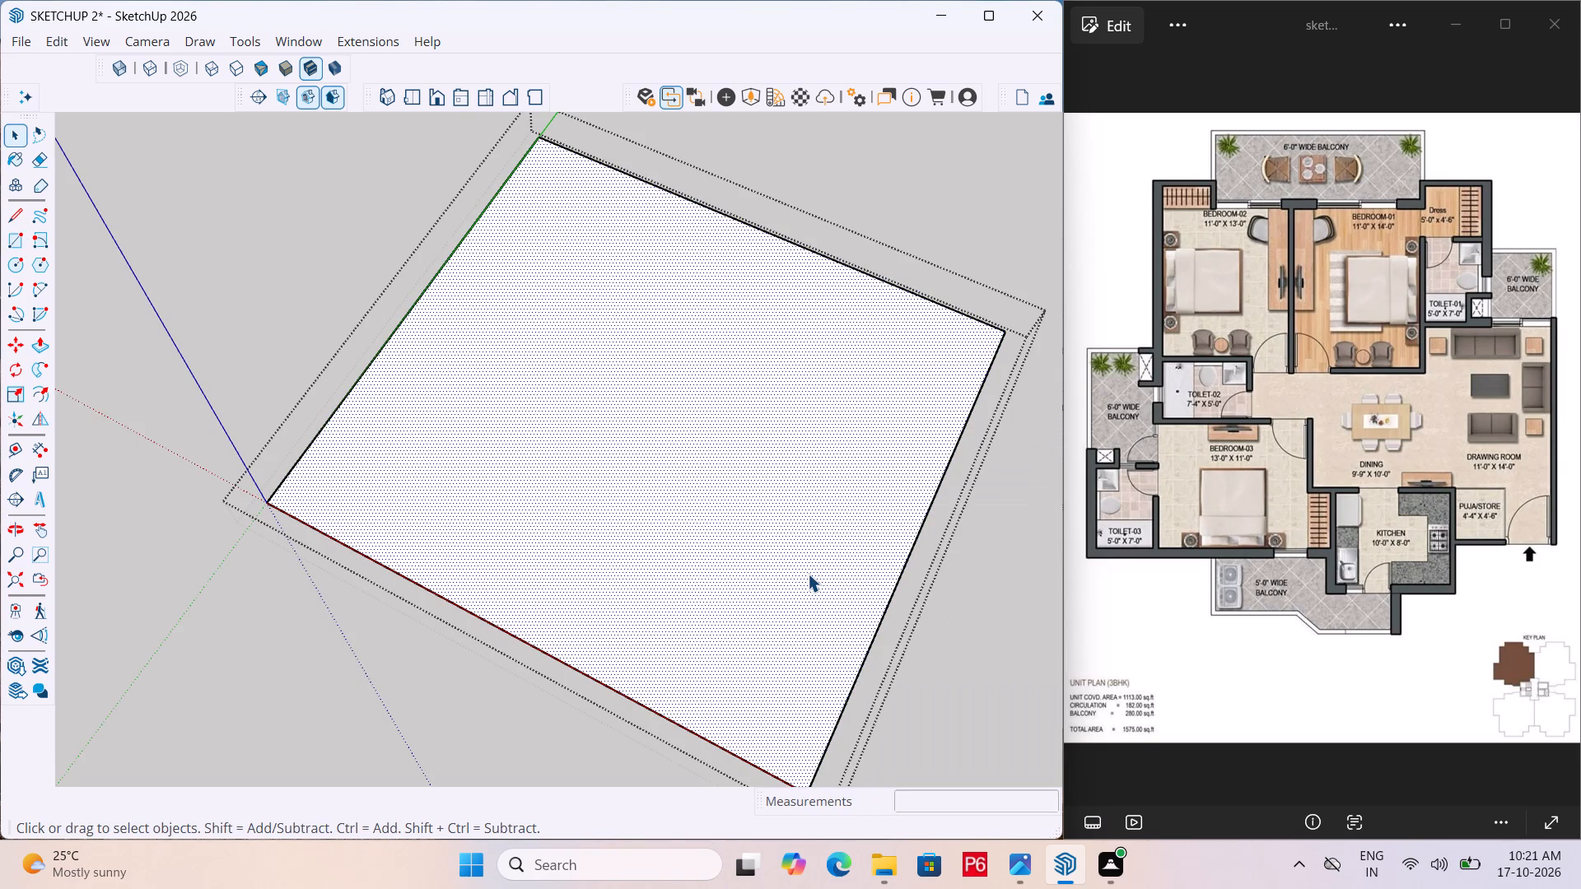
pyautogui.press('p')
pyautogui.click(808, 574)
pyautogui.scroll(-1, 813, 547)
pyautogui.moveTo(809, 533); pyautogui.dragTo(831, 269, button='middle')
pyautogui.write('1/')
pyautogui.press('BackSpace')
pyautogui.write('\'9"')
pyautogui.press('Return')
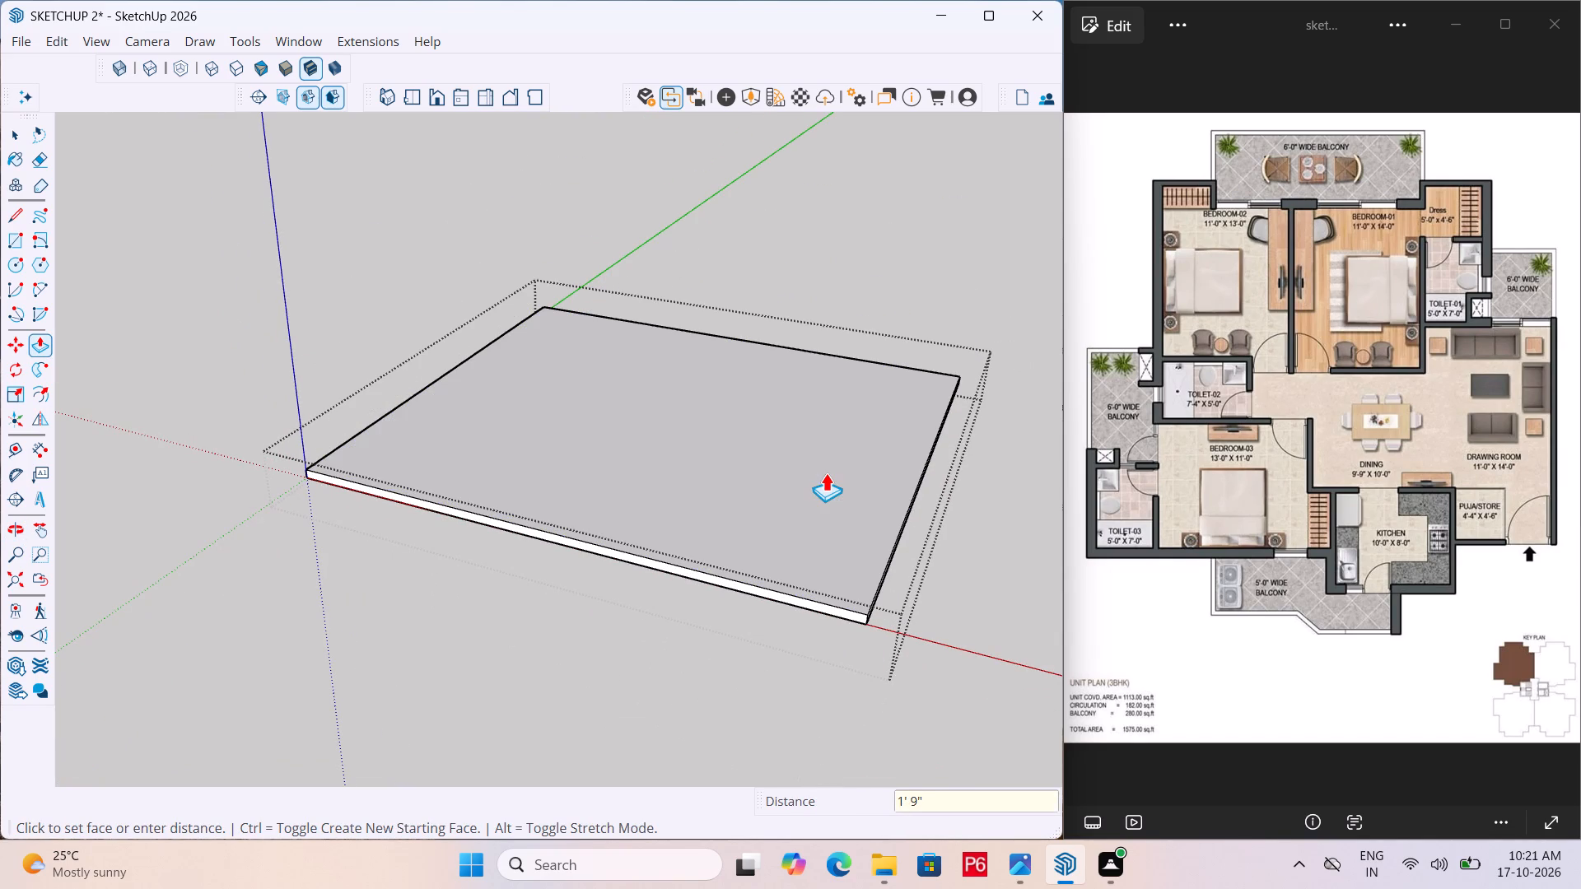
pyautogui.press('space')
pyautogui.click(586, 605)
# Draw the closed 13' by 11' Bedroom-03 outline with lines on the slab's top face, 13' sides parallel to the red axis.
pyautogui.scroll(4, 571, 519)
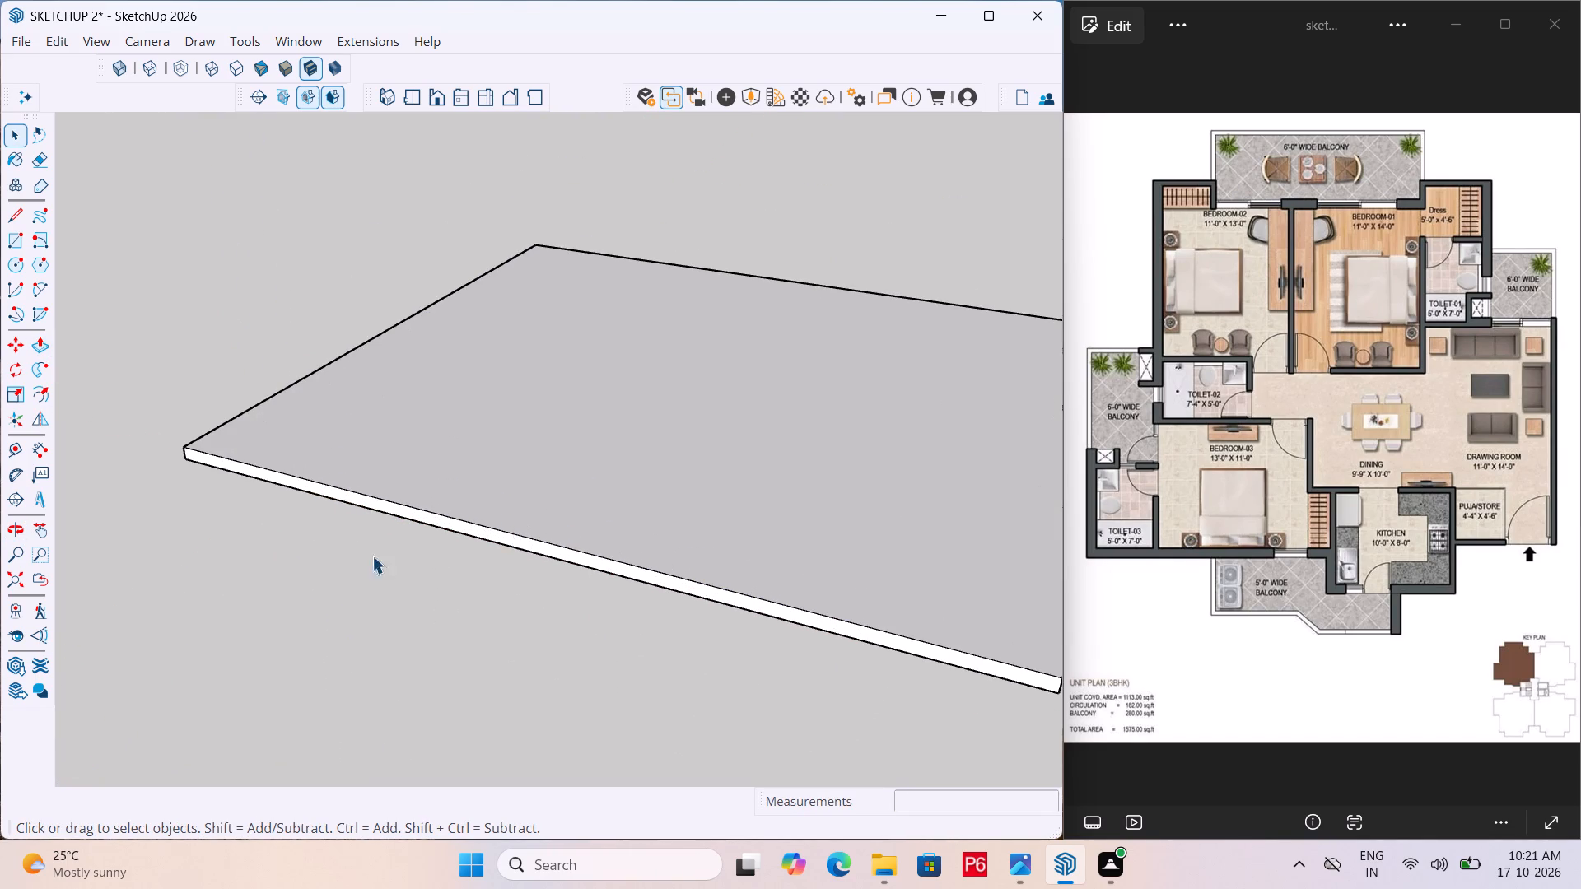
pyautogui.scroll(-5, 161, 641)
pyautogui.moveTo(506, 517); pyautogui.dragTo(489, 583, button='middle')
pyautogui.scroll(4, 350, 511)
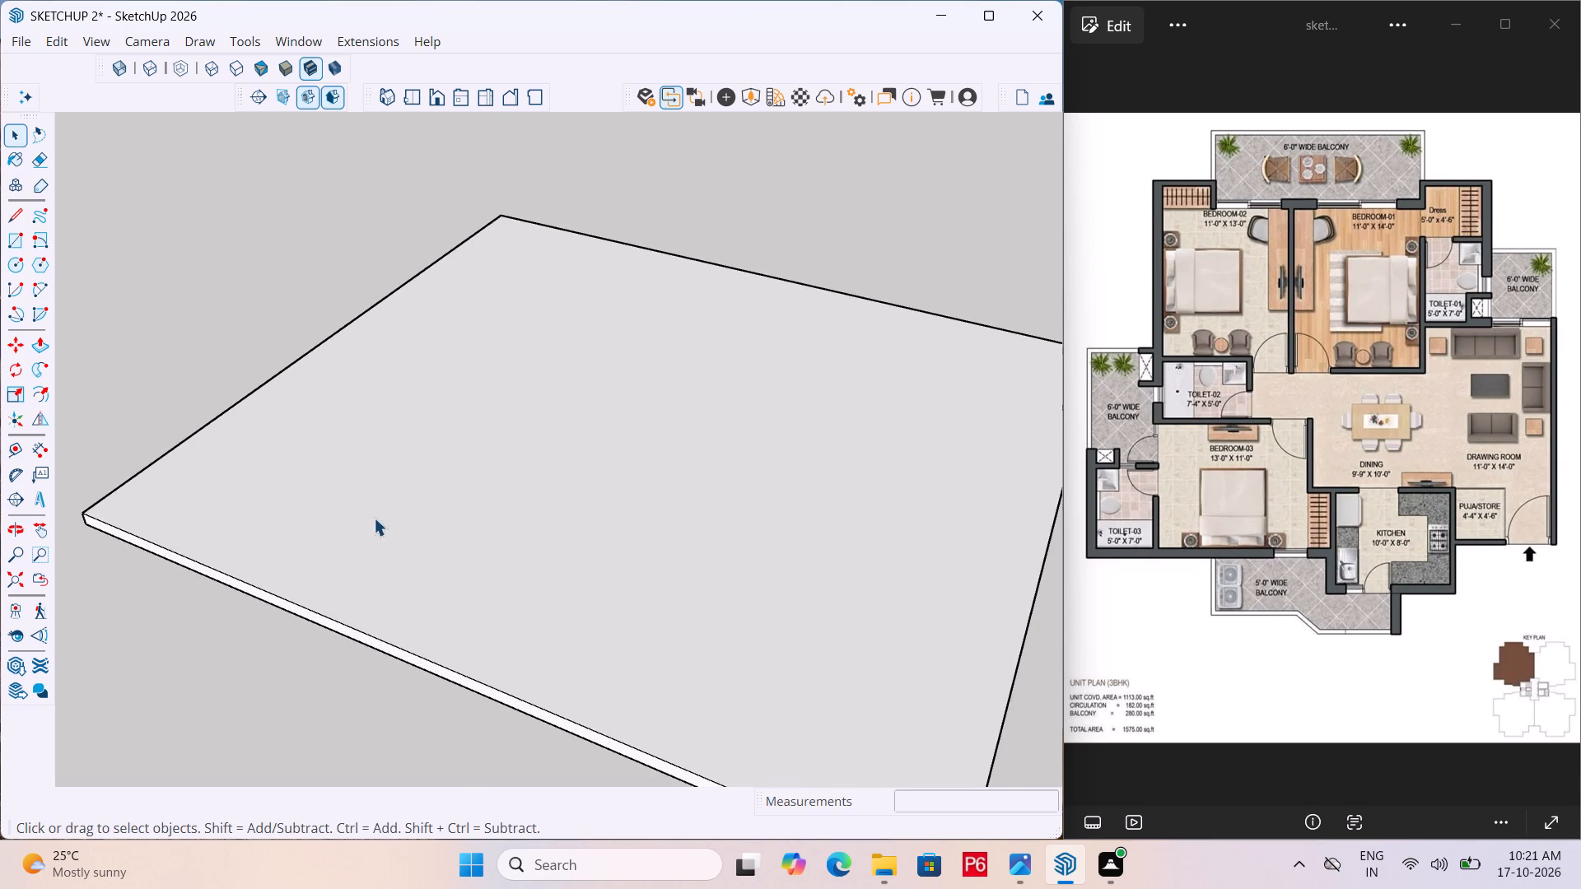
pyautogui.press('l')
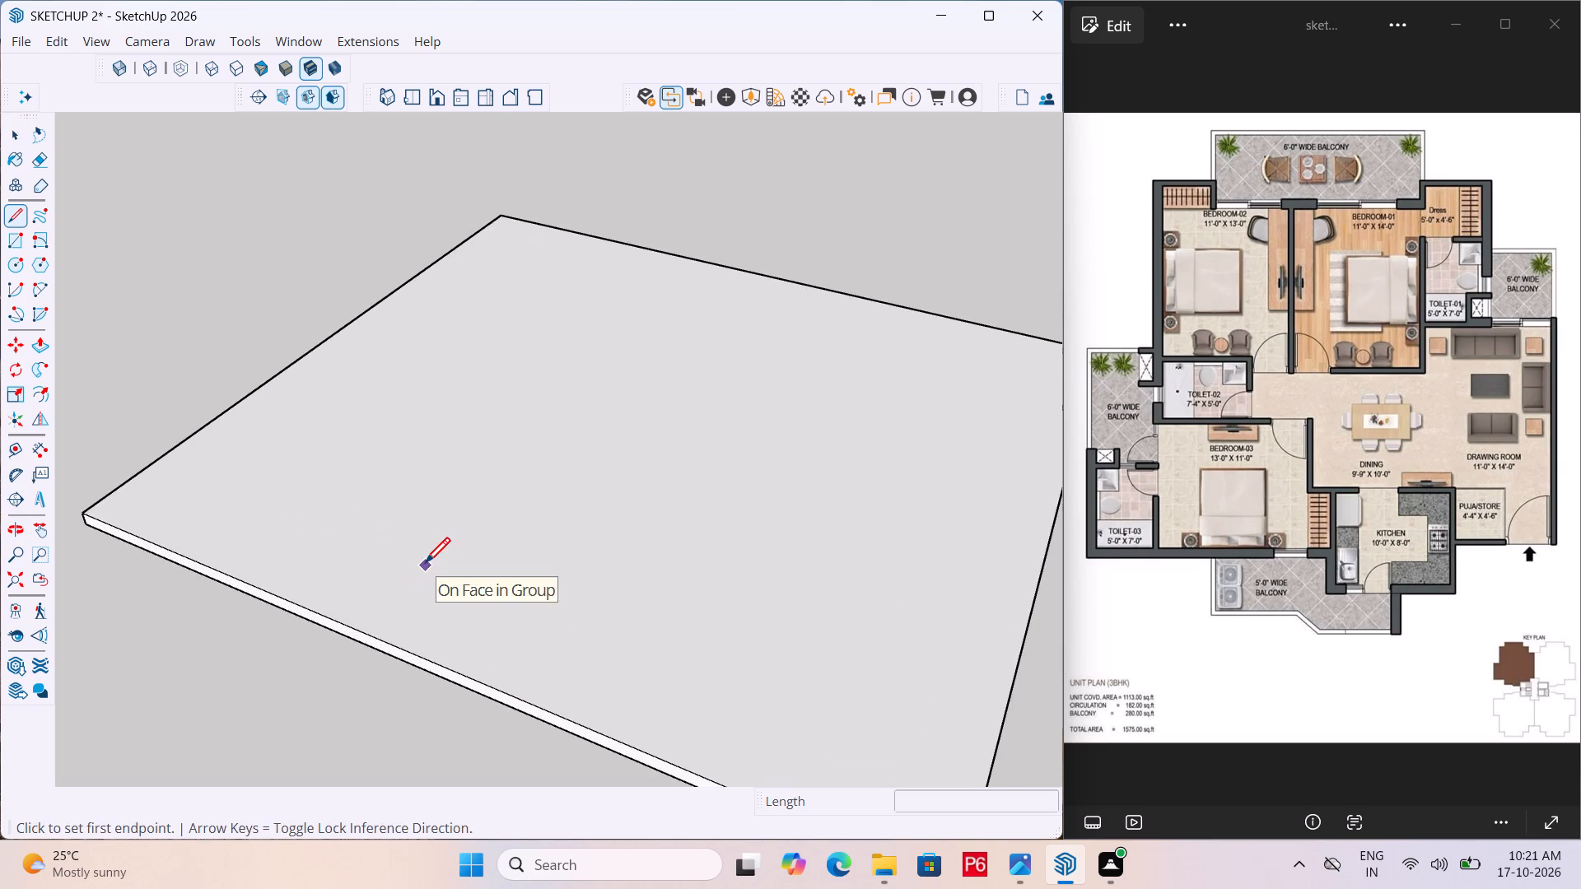
pyautogui.click(425, 566)
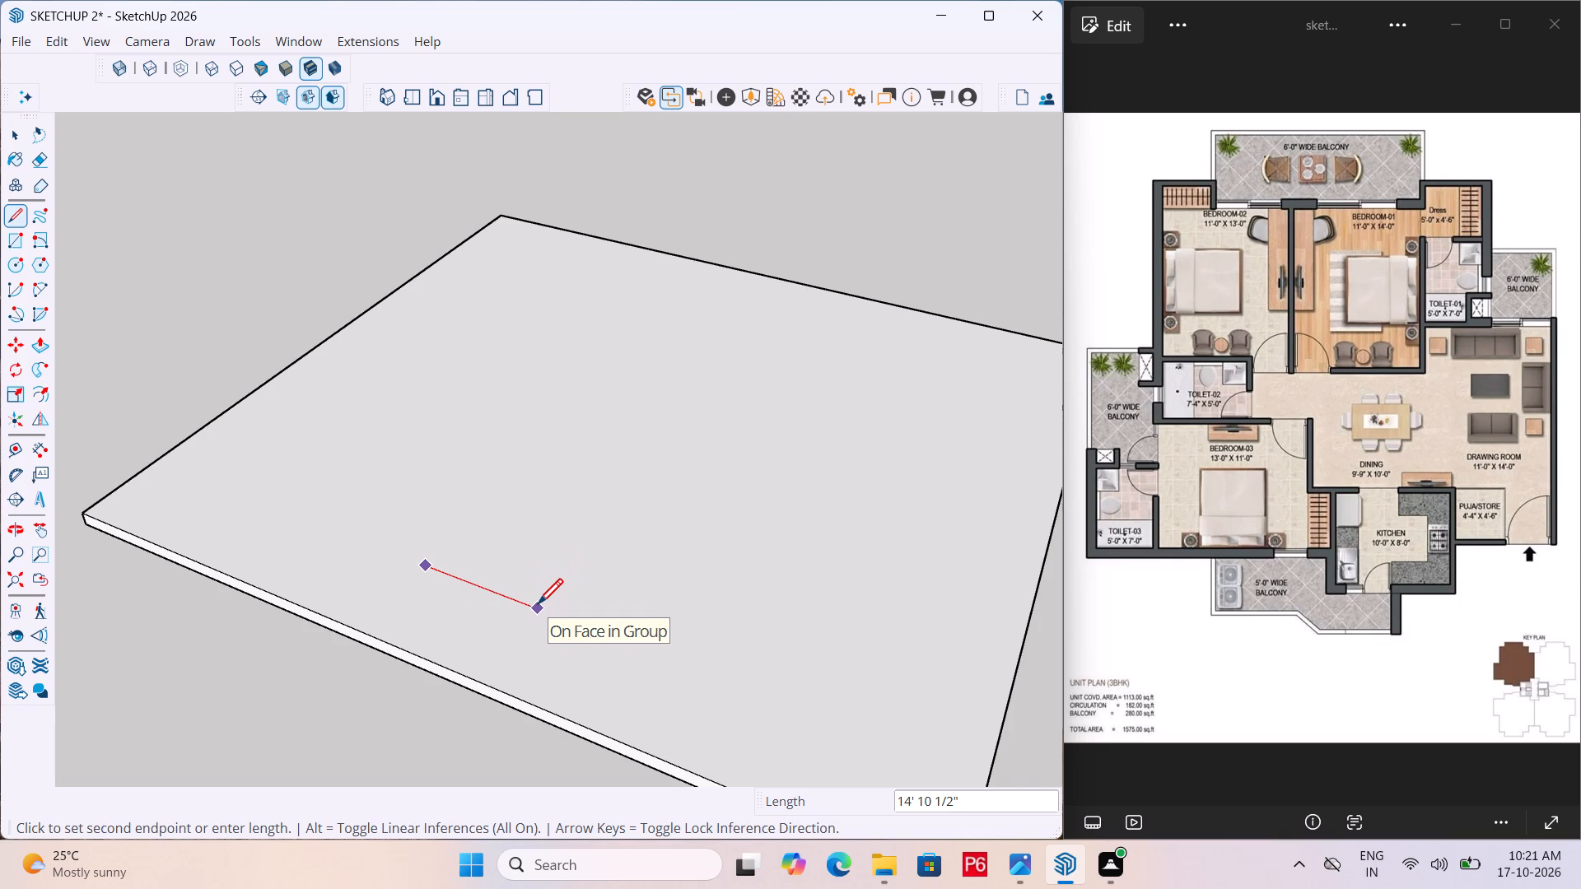
pyautogui.write("13'")
pyautogui.press('Return')
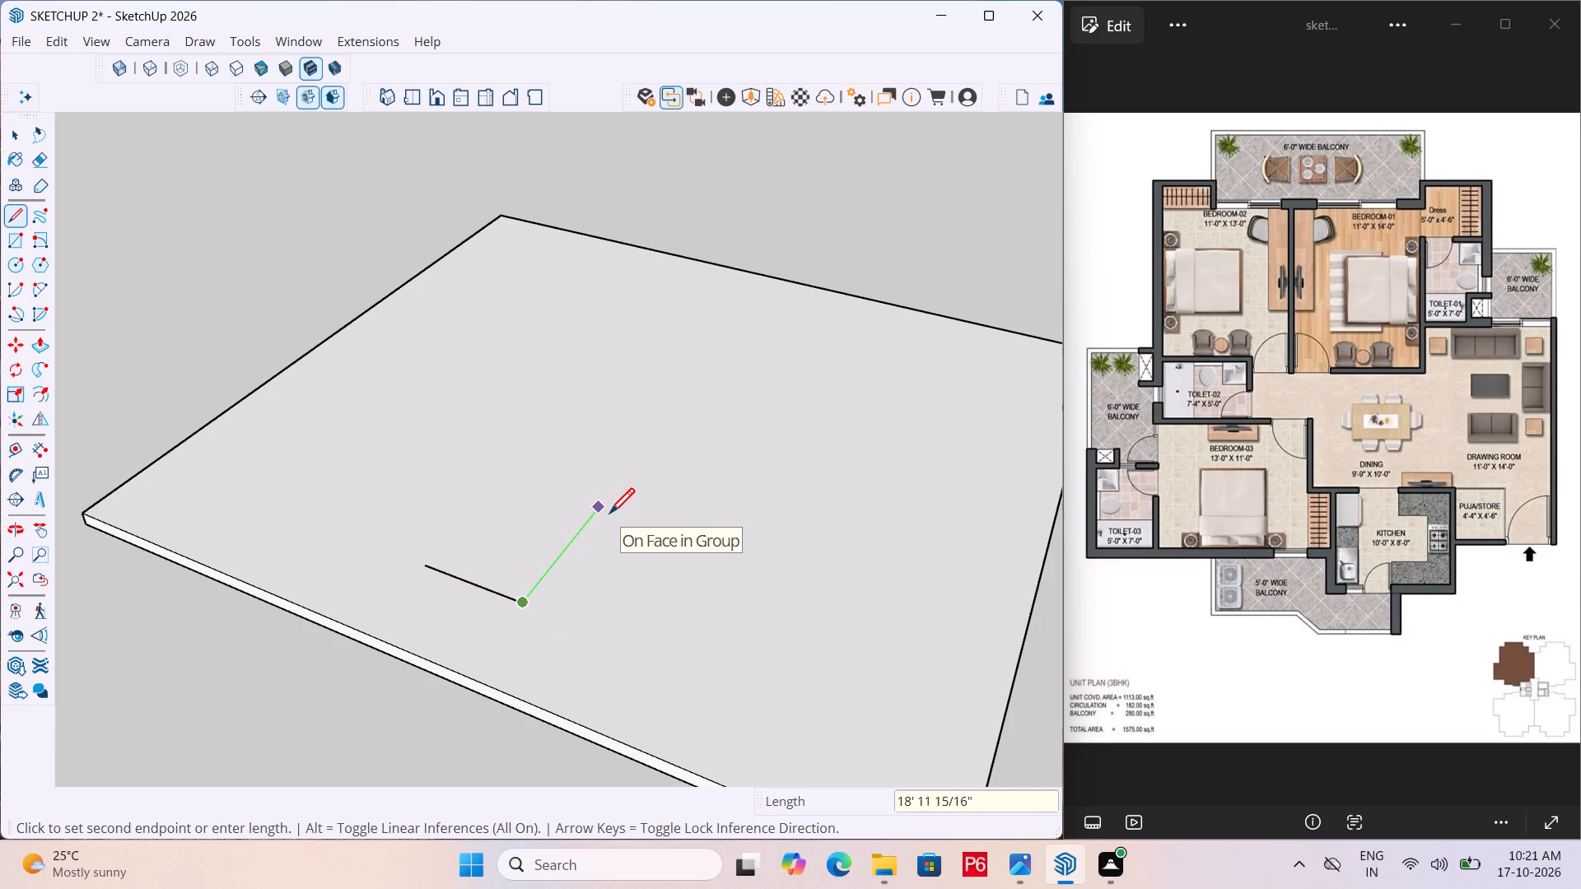
pyautogui.write("11'")
pyautogui.press('Return')
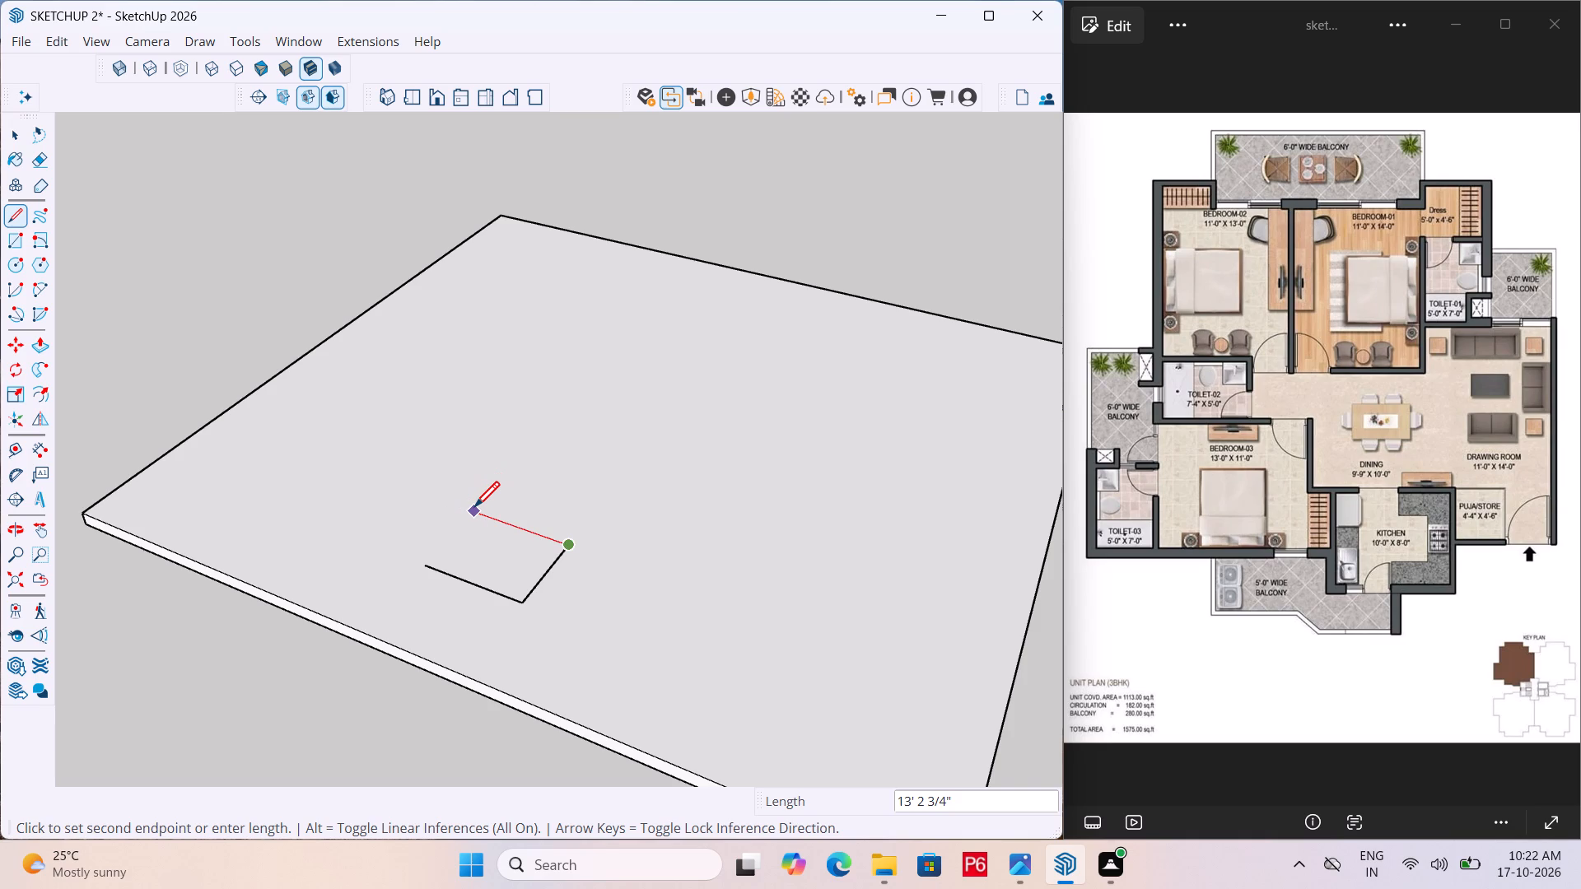
pyautogui.write("13'")
pyautogui.press('Return')
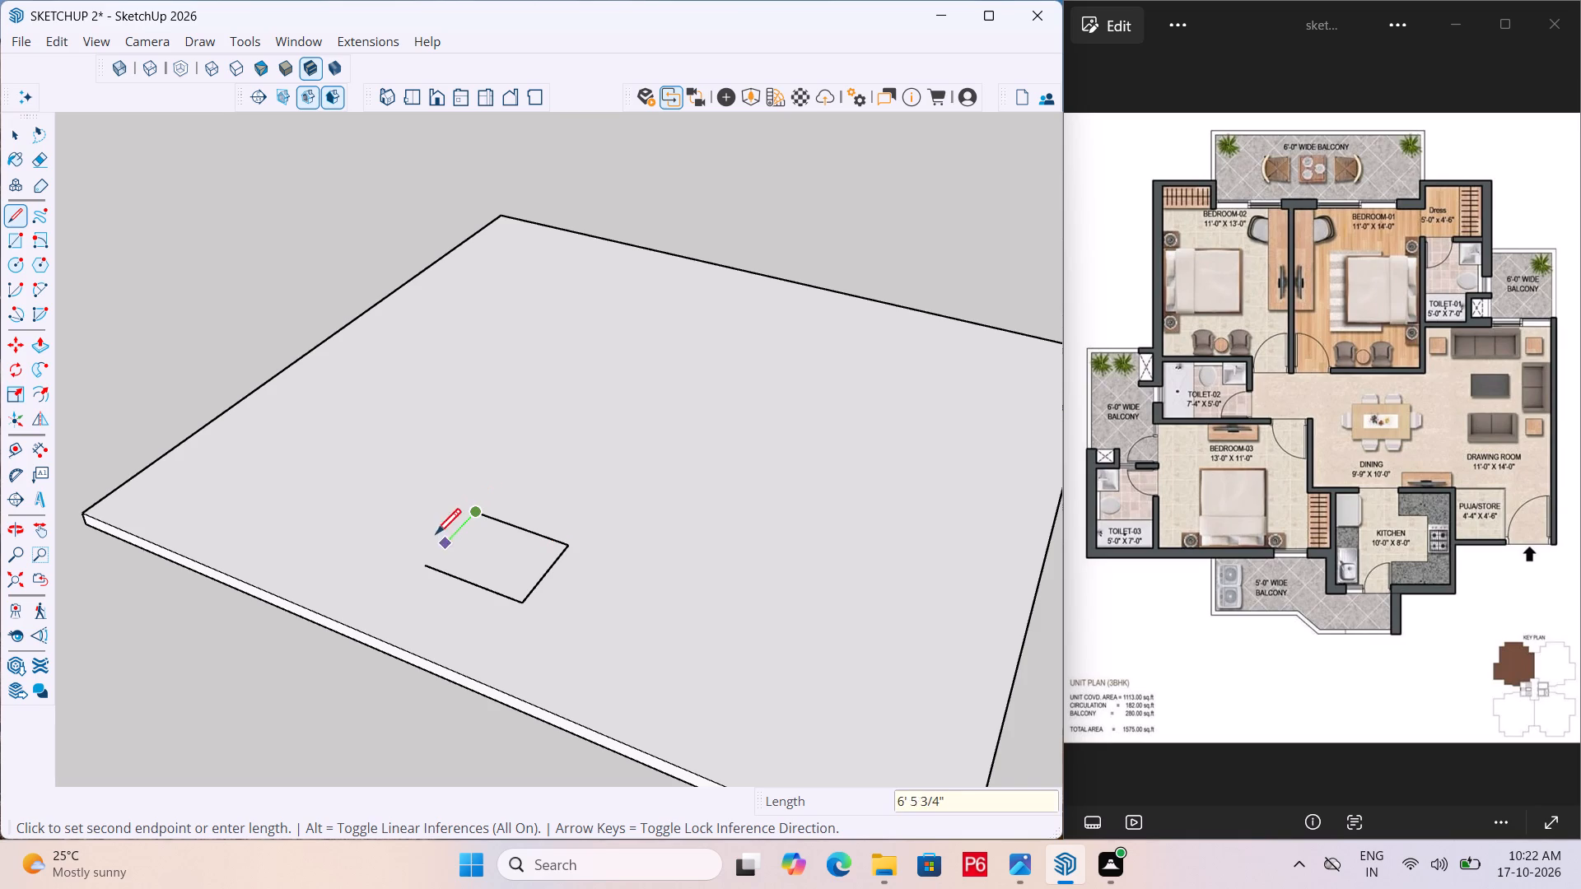
pyautogui.click(420, 568)
pyautogui.press('space')
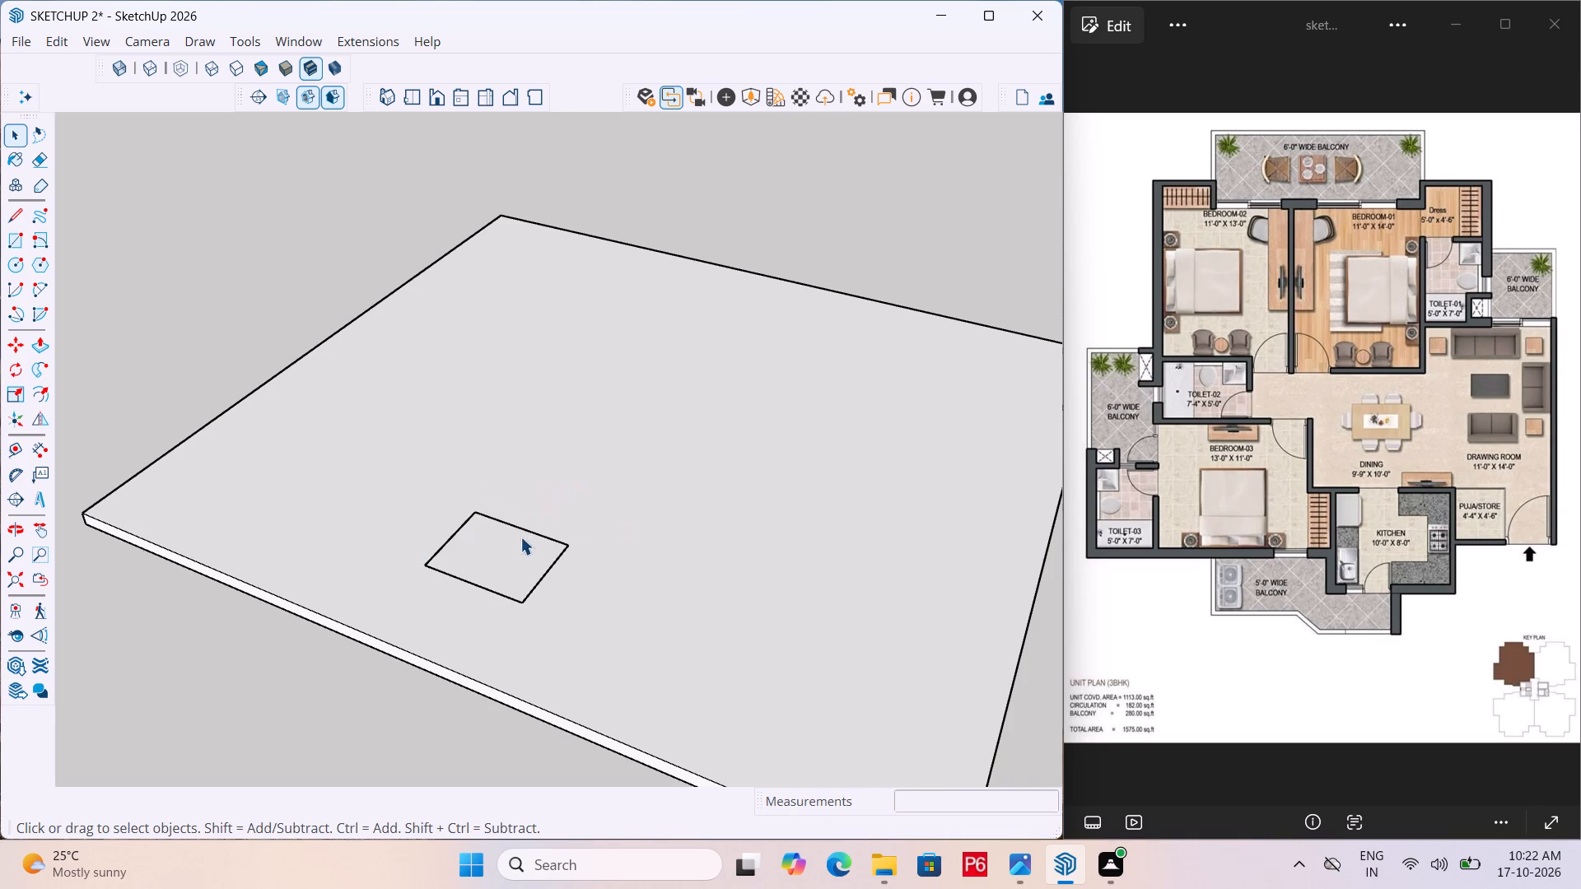
# Save the model with the base slab and room outline.
pyautogui.scroll(-3, 525, 521)
pyautogui.hotkey('ctrl', 's')
pyautogui.hotkey('ctrl', 's')
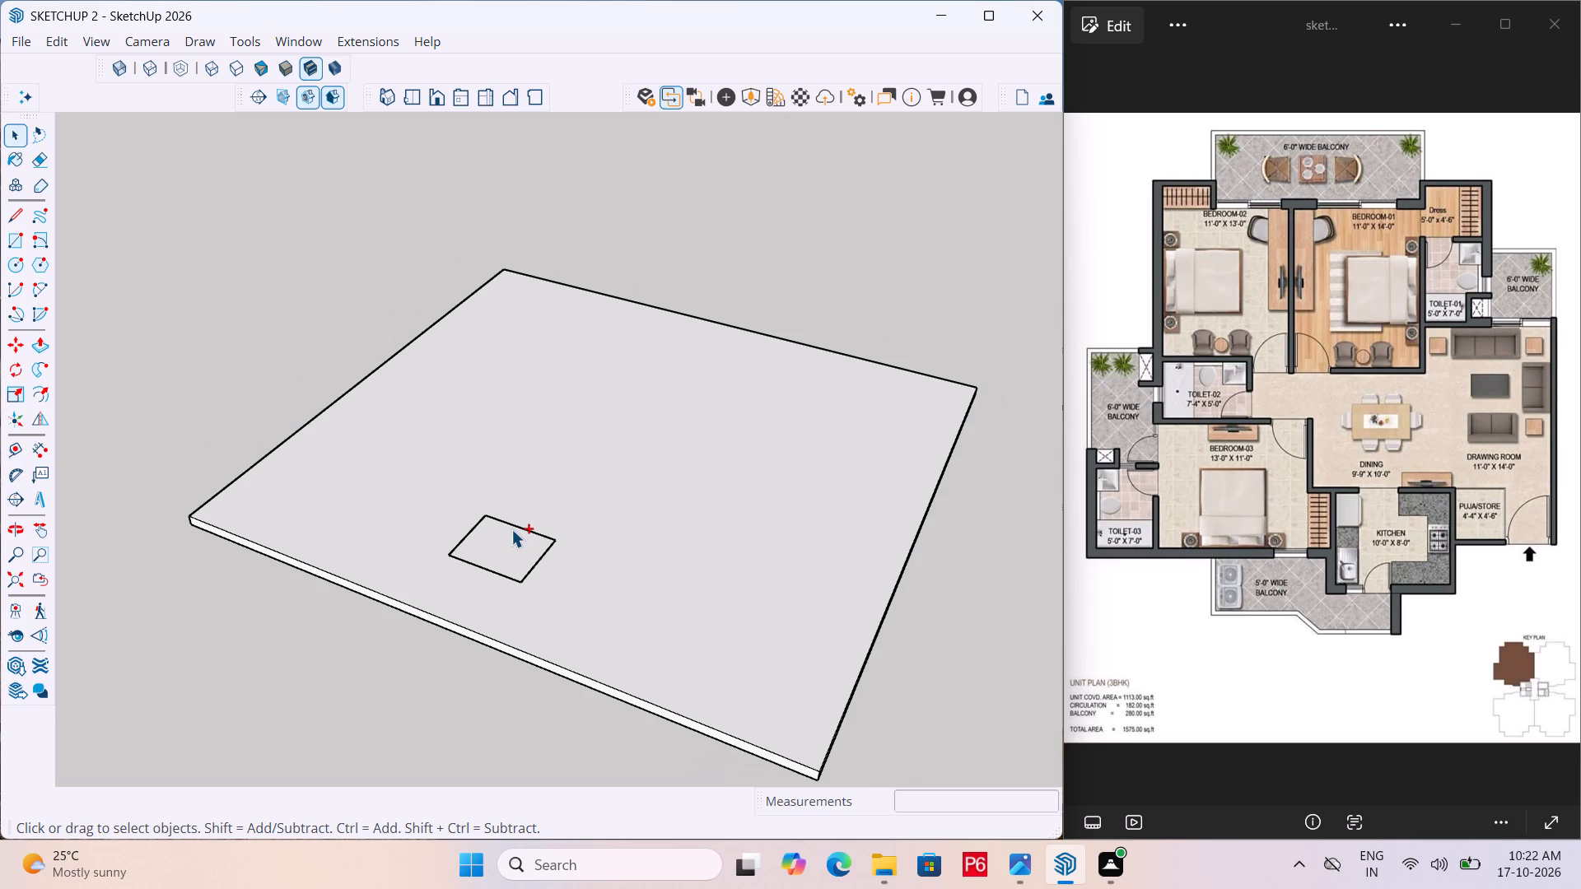
pyautogui.hotkey('ctrl', 's')
pyautogui.hotkey('ctrl', 's')
pyautogui.hotkey('ctrl', 's')
pyautogui.hotkey('ctrl', 's')
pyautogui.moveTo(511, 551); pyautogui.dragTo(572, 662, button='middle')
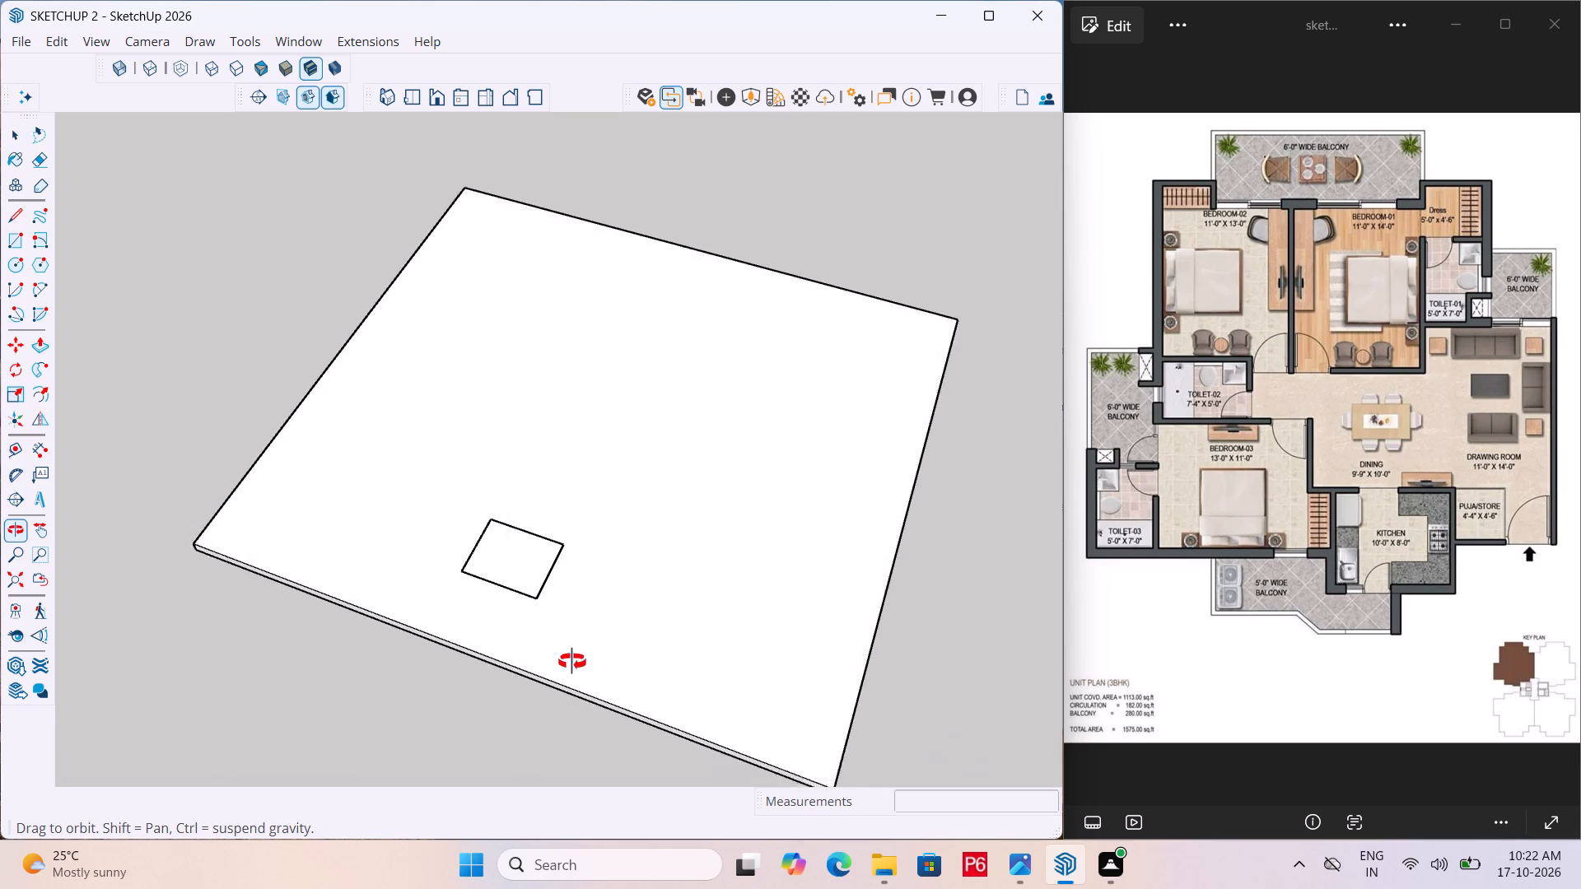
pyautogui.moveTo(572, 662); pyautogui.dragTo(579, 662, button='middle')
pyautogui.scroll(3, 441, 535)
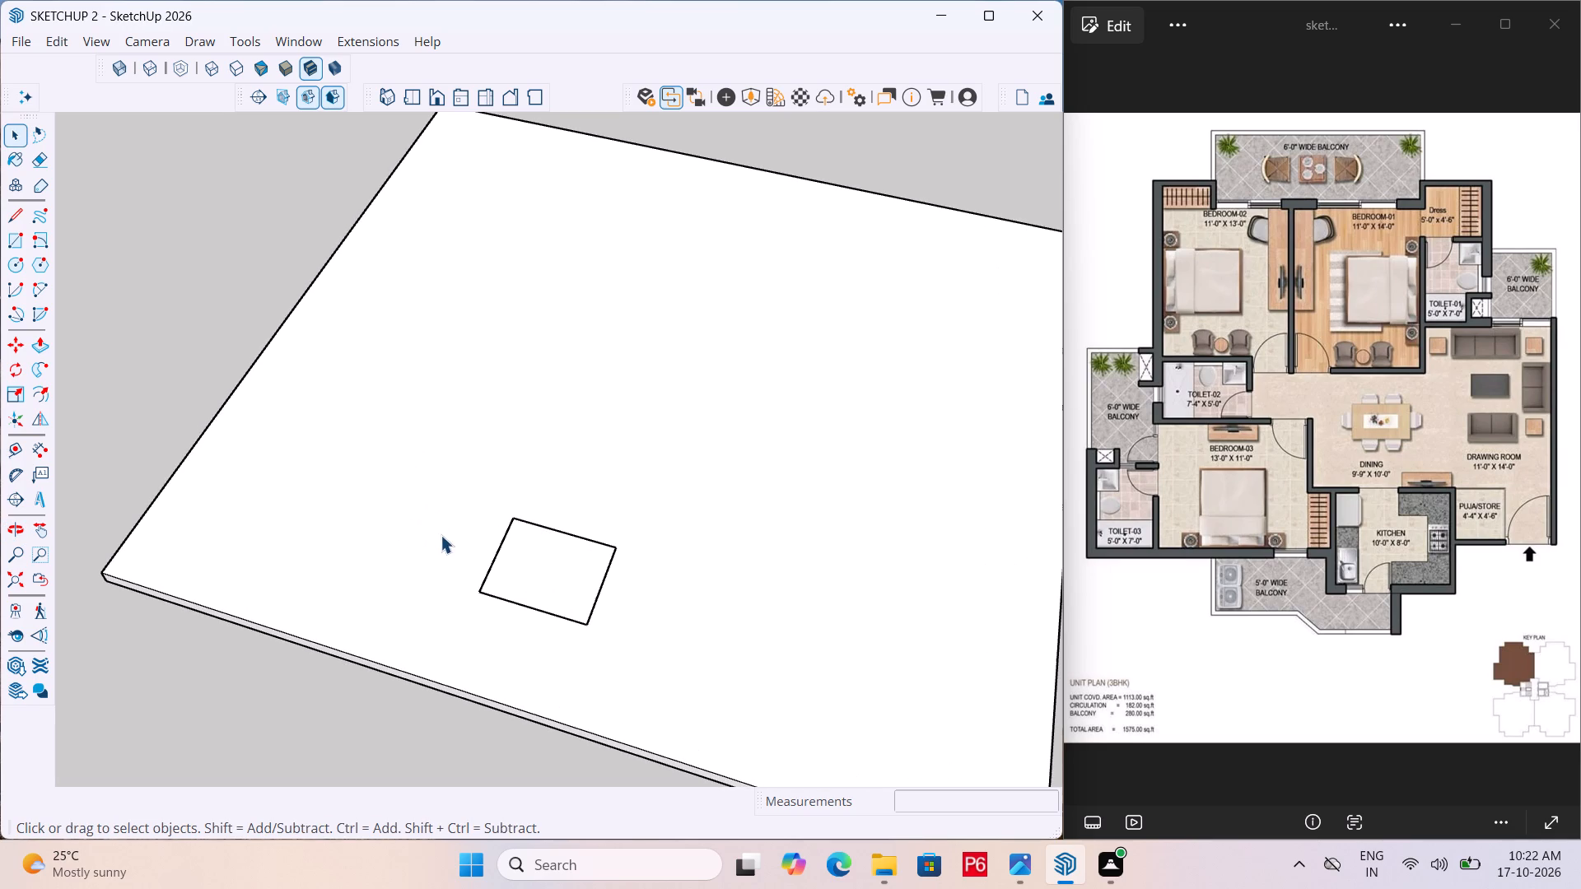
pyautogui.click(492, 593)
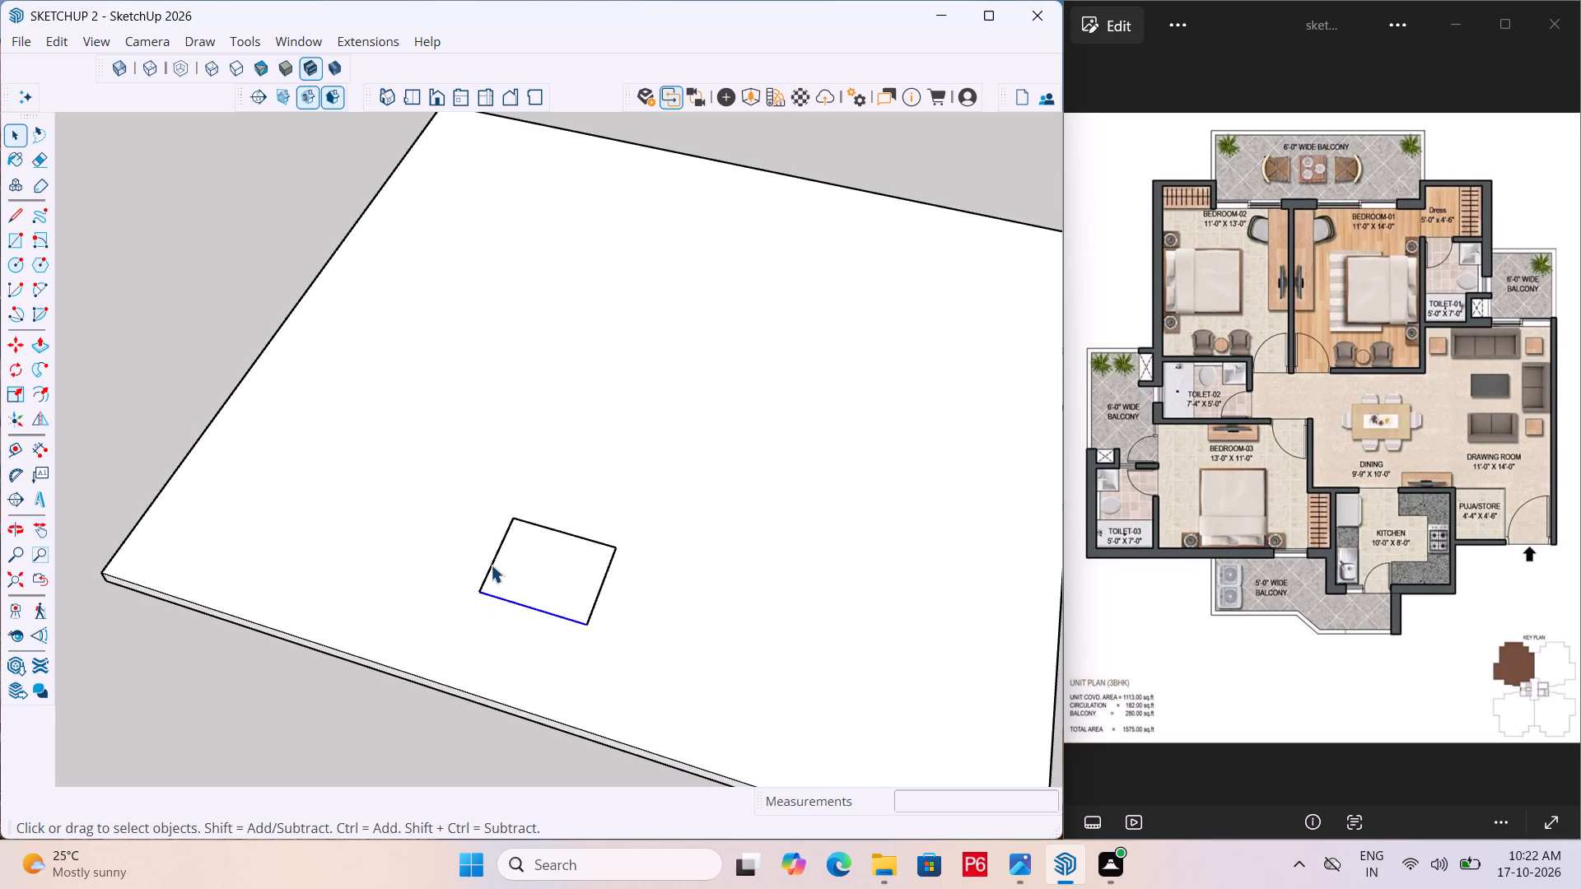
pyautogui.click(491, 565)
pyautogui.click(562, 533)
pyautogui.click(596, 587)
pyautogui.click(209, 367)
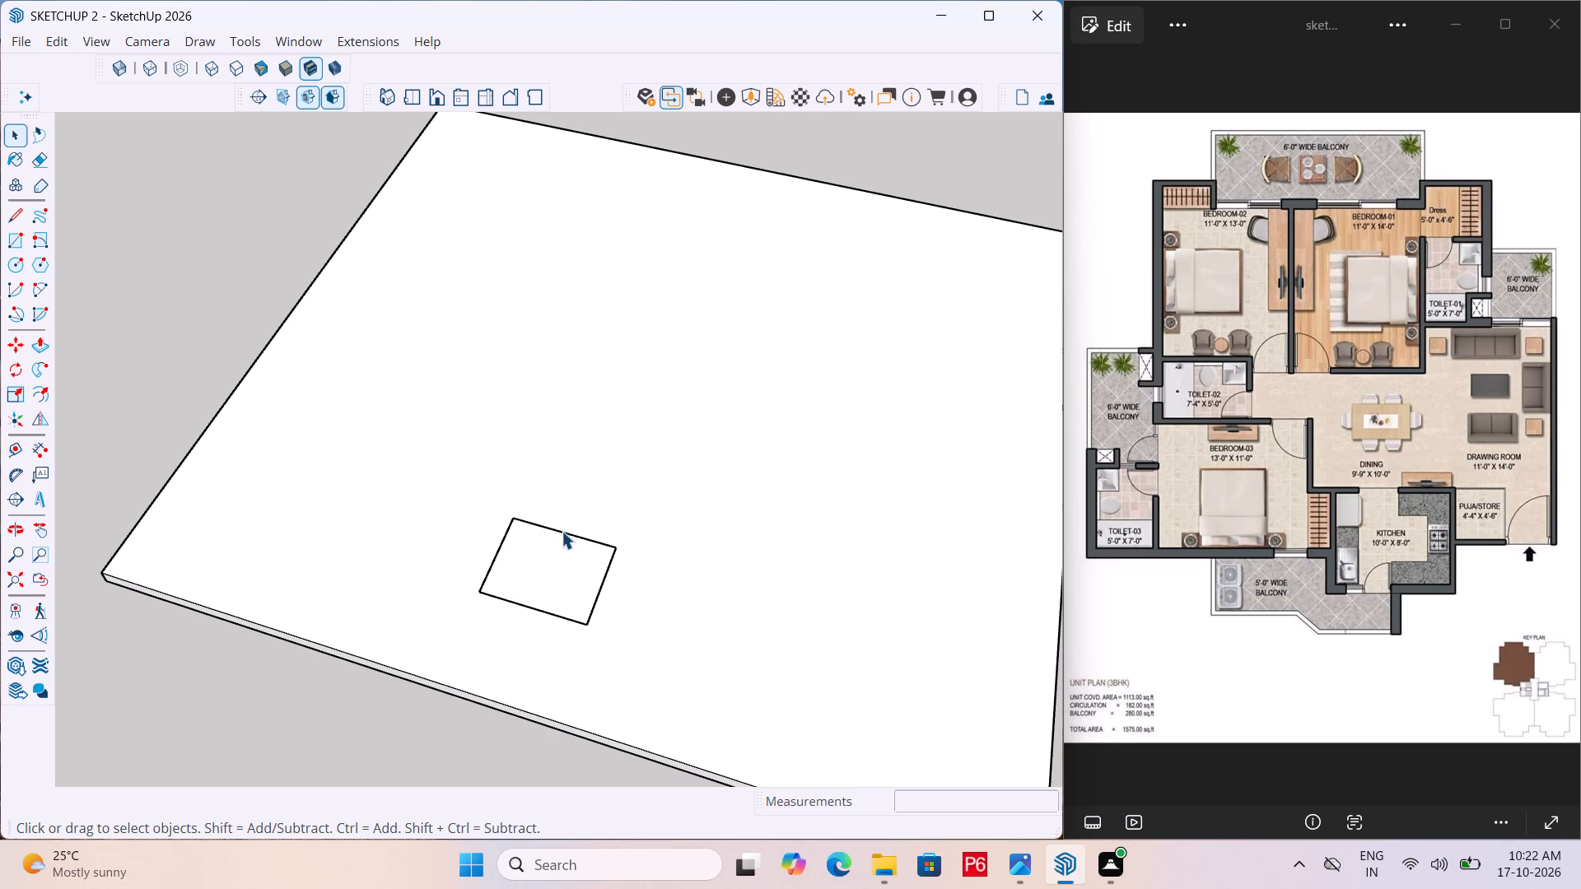
# Place guides inside the Bedroom-03 outline parallel to its 13' sides: 6" in from the Toilet-02 side, 9" in from the opposite side.
pyautogui.press('t')
pyautogui.click(562, 531)
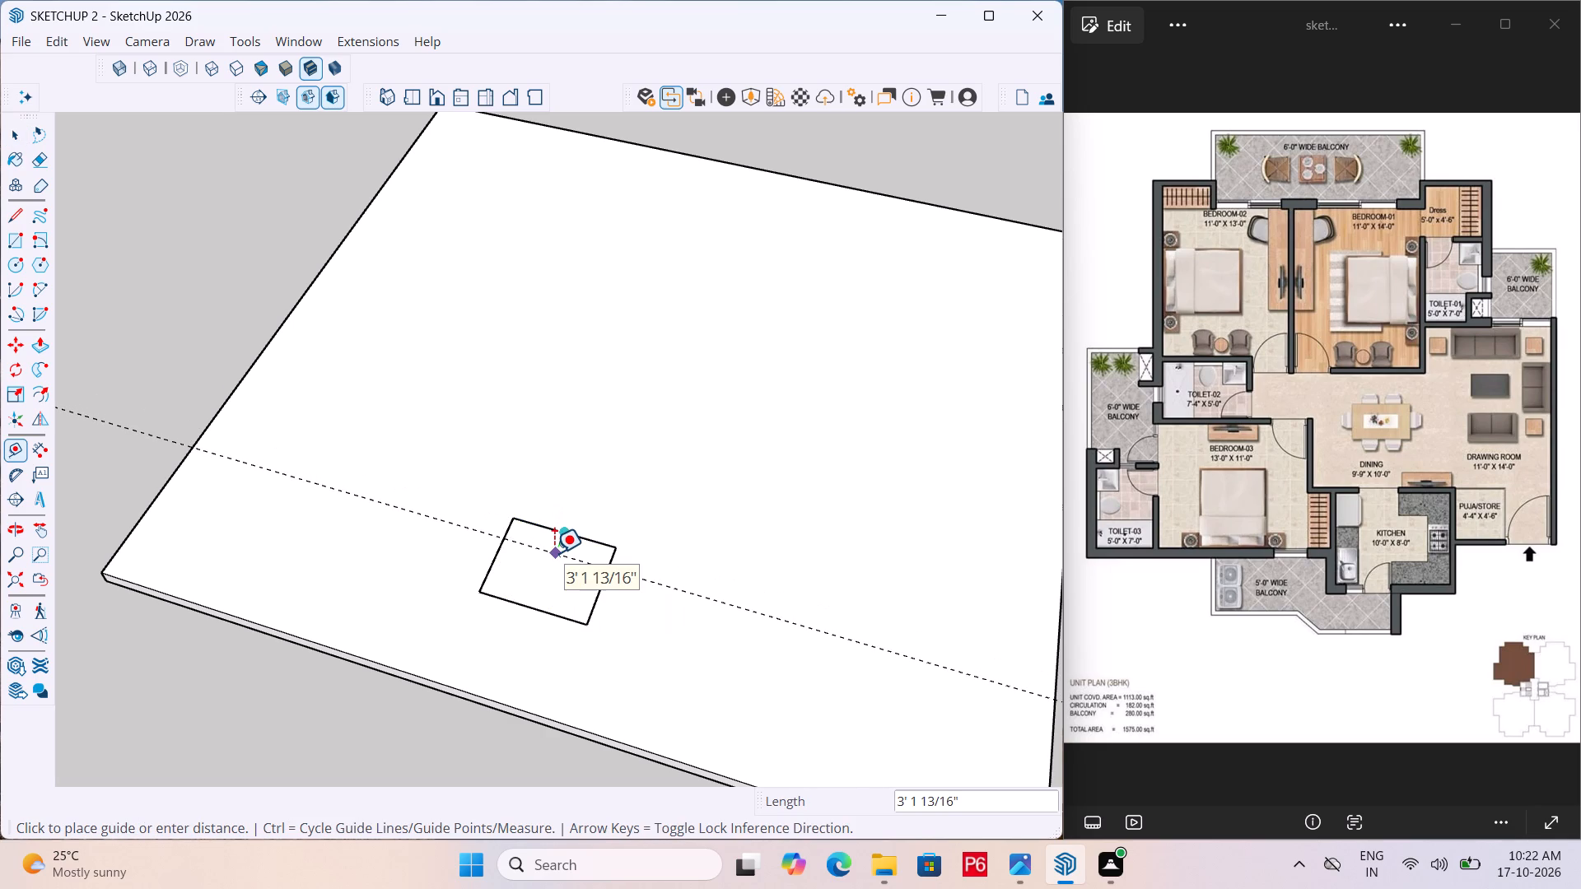
pyautogui.write('6"')
pyautogui.press('Return')
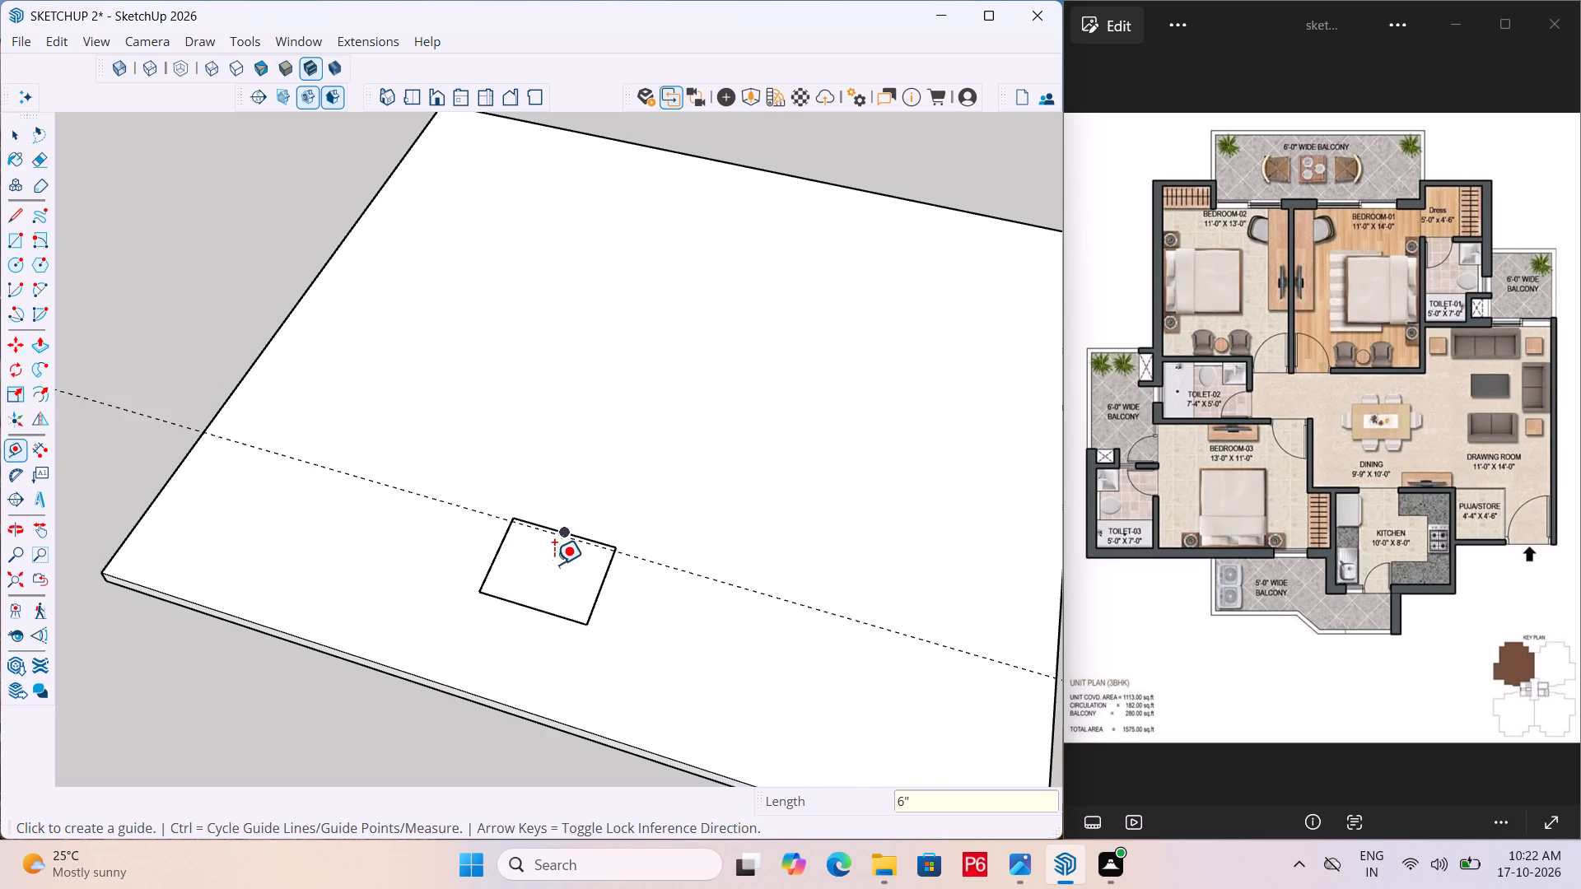
pyautogui.scroll(3, 554, 565)
pyautogui.click(528, 629)
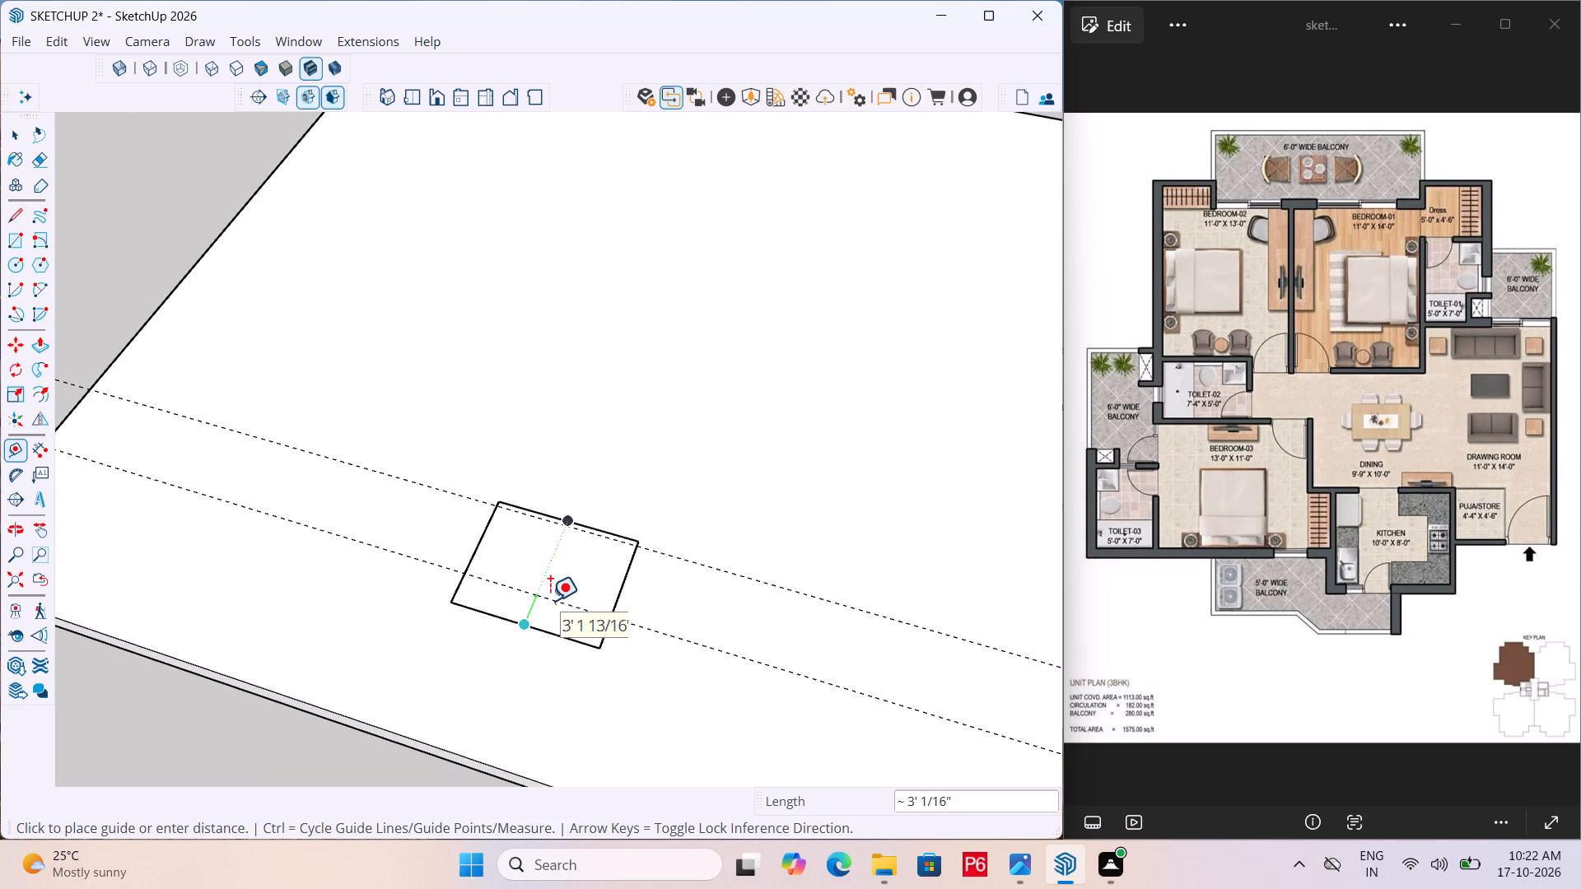
pyautogui.write('9"')
pyautogui.press('Return')
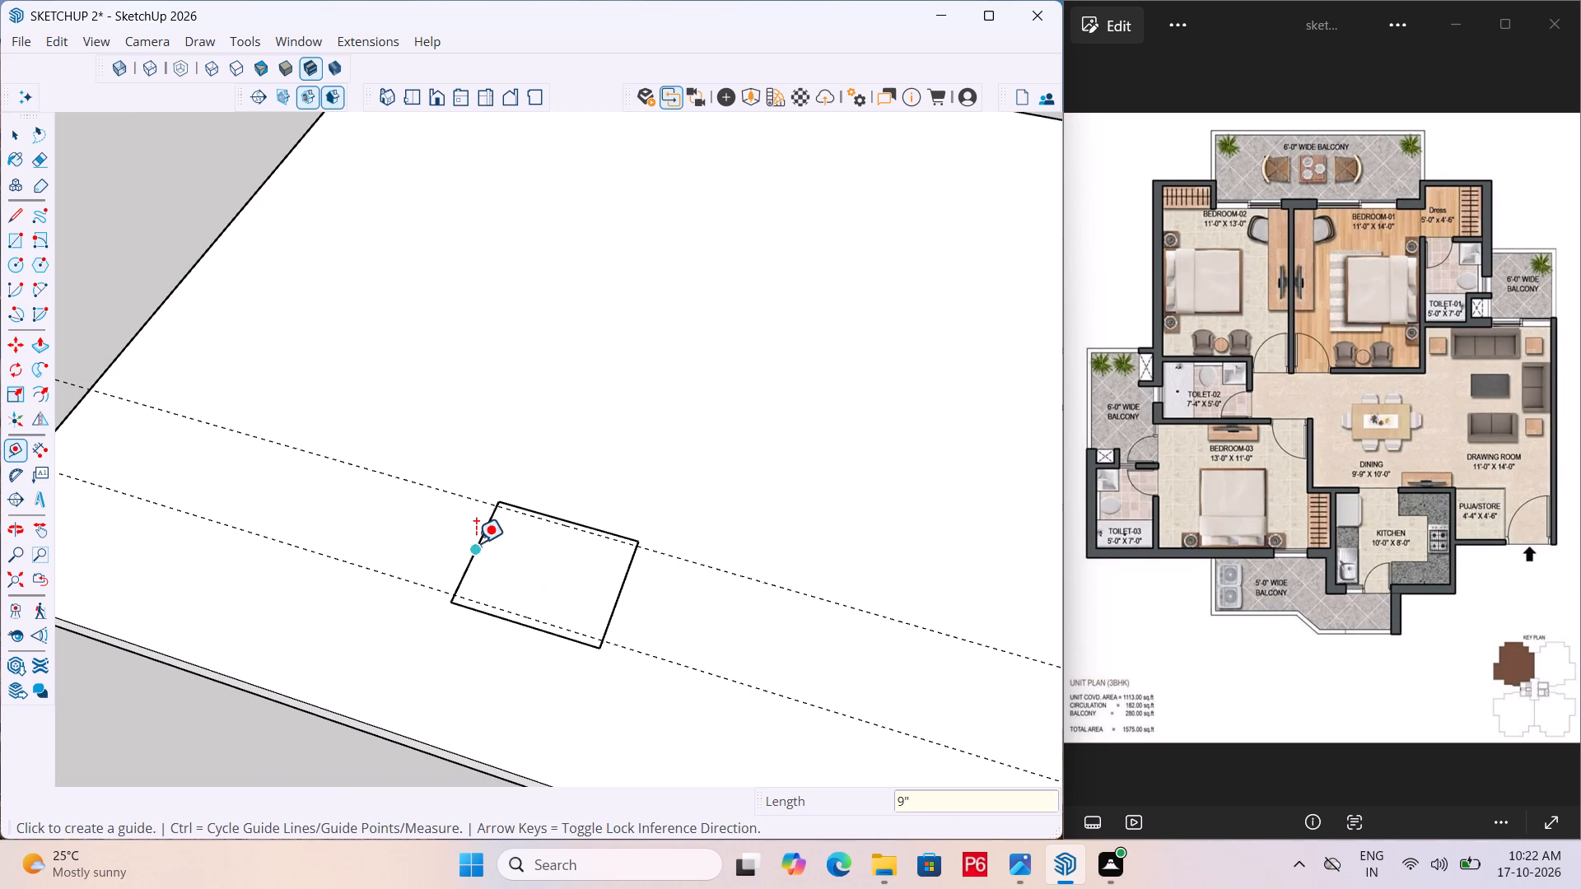
# Place guides inside the outline parallel to its 11' sides: 6" in from the Toilet-03 side and 9" in from the opposite side.
pyautogui.click(480, 542)
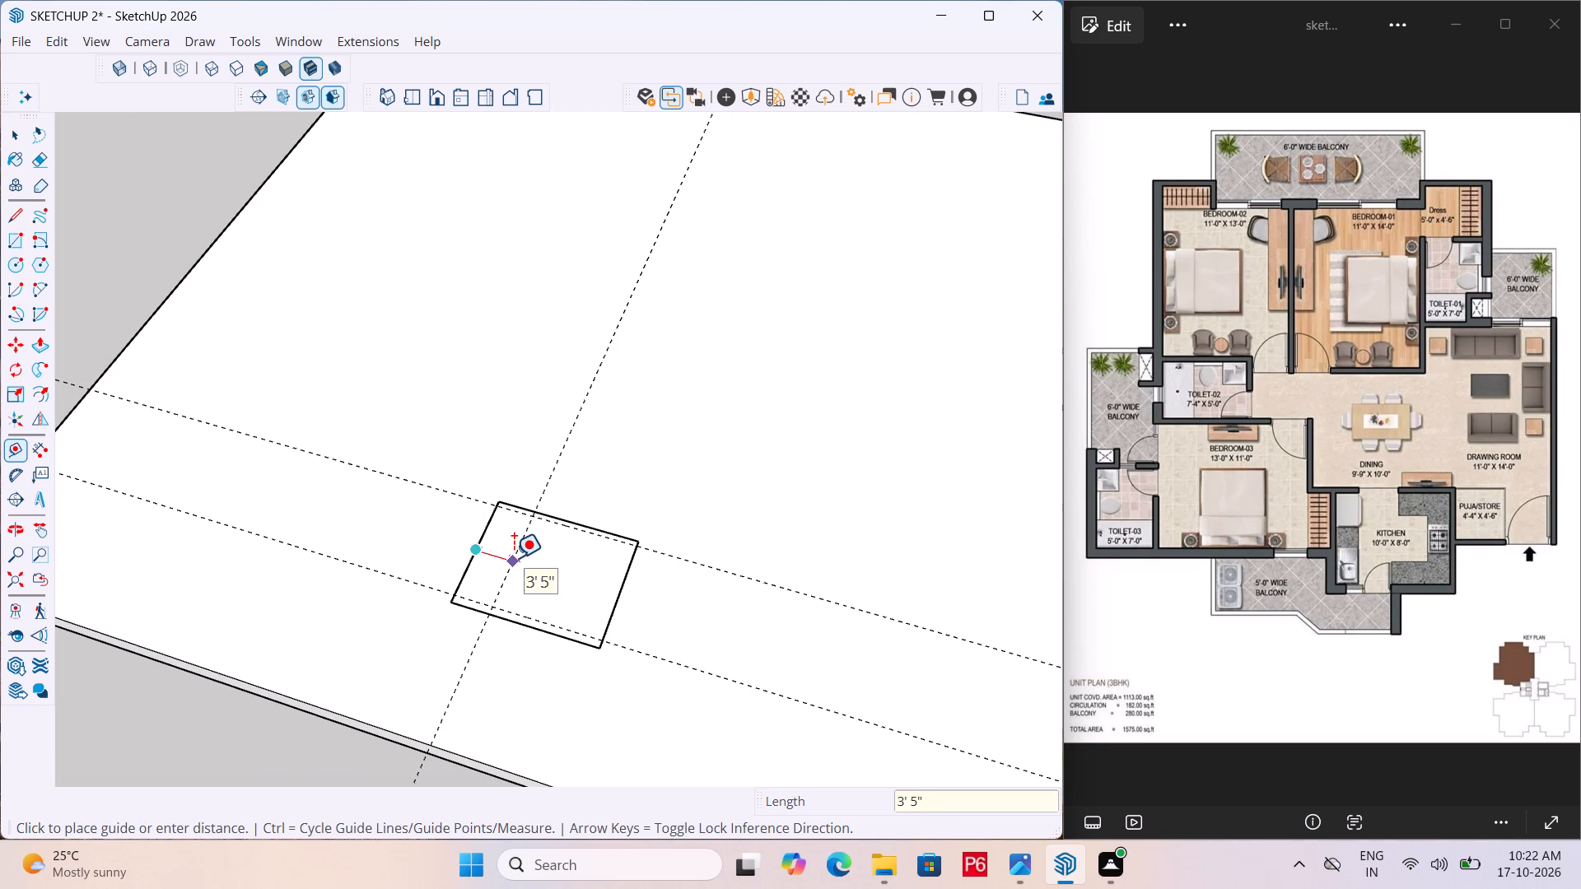
pyautogui.press('6')
pyautogui.hotkey('shift', '"')
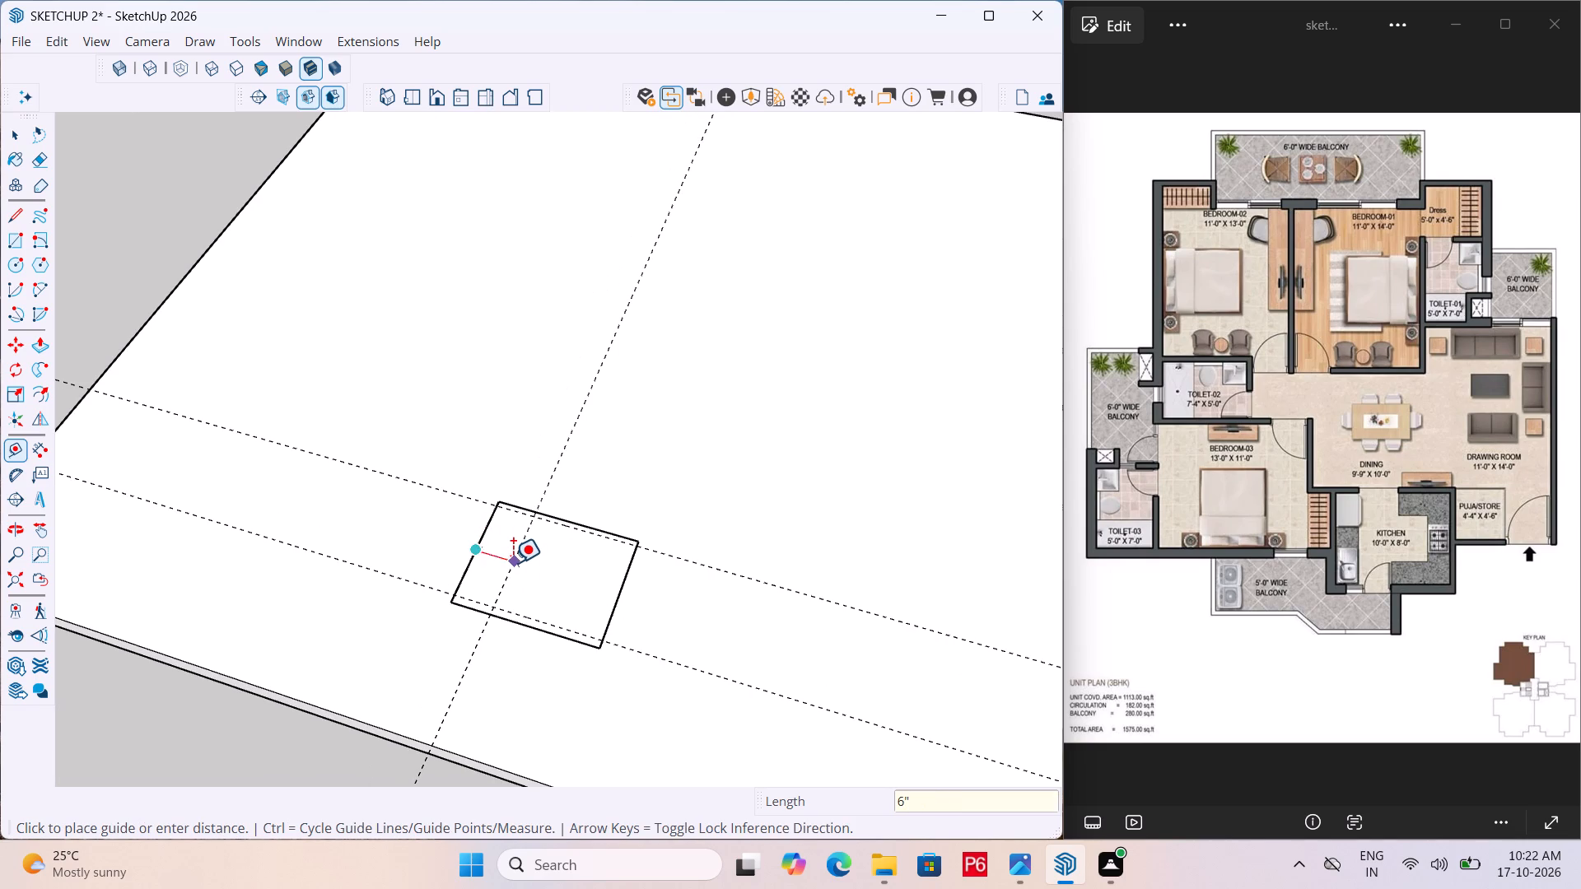
pyautogui.press('Return')
pyautogui.click(622, 590)
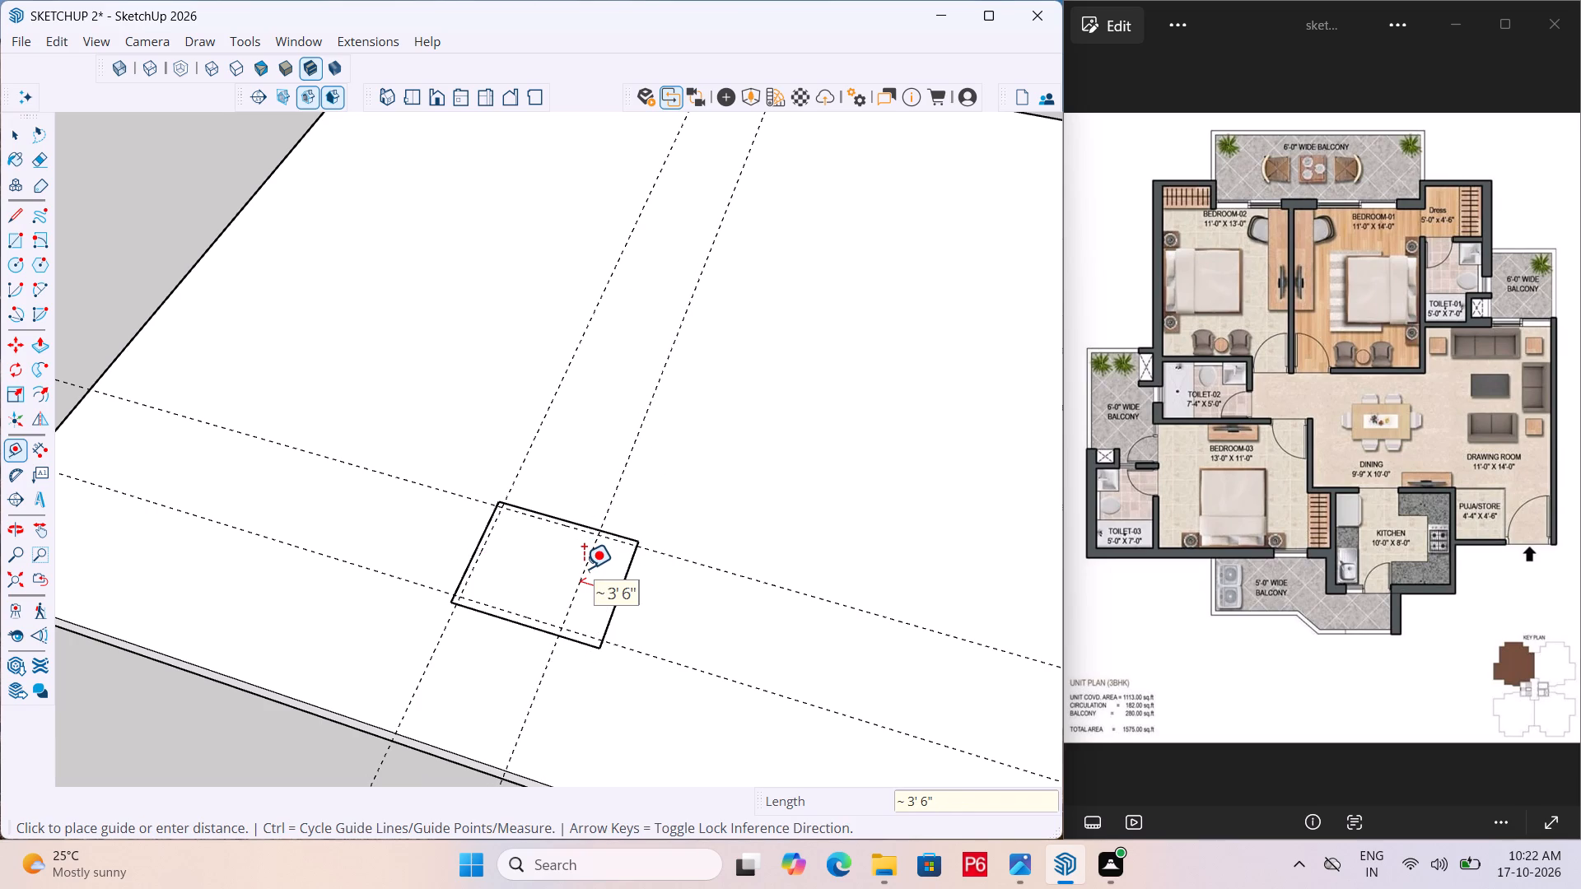
pyautogui.press('9')
pyautogui.hotkey('shift', '"')
pyautogui.press('Return')
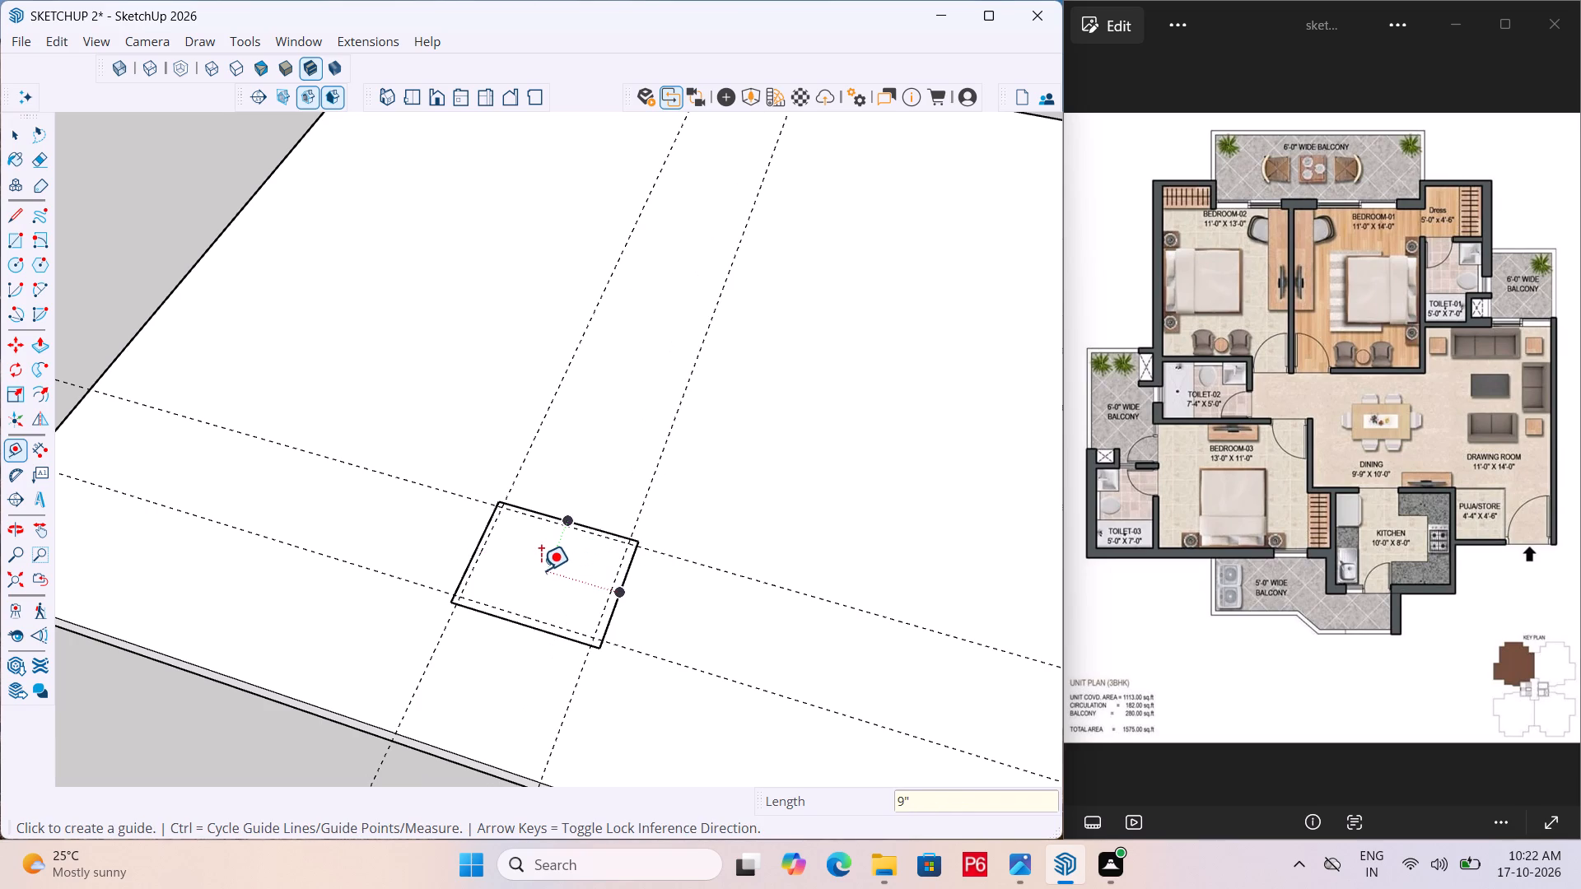
# Save the model with the Bedroom-03 wall guides.
pyautogui.hotkey('ctrl', 's')
pyautogui.hotkey('ctrl', 's')
# Draw the inner wall rectangle of Bedroom-03 between opposite intersections of the four guides.
pyautogui.press('r')
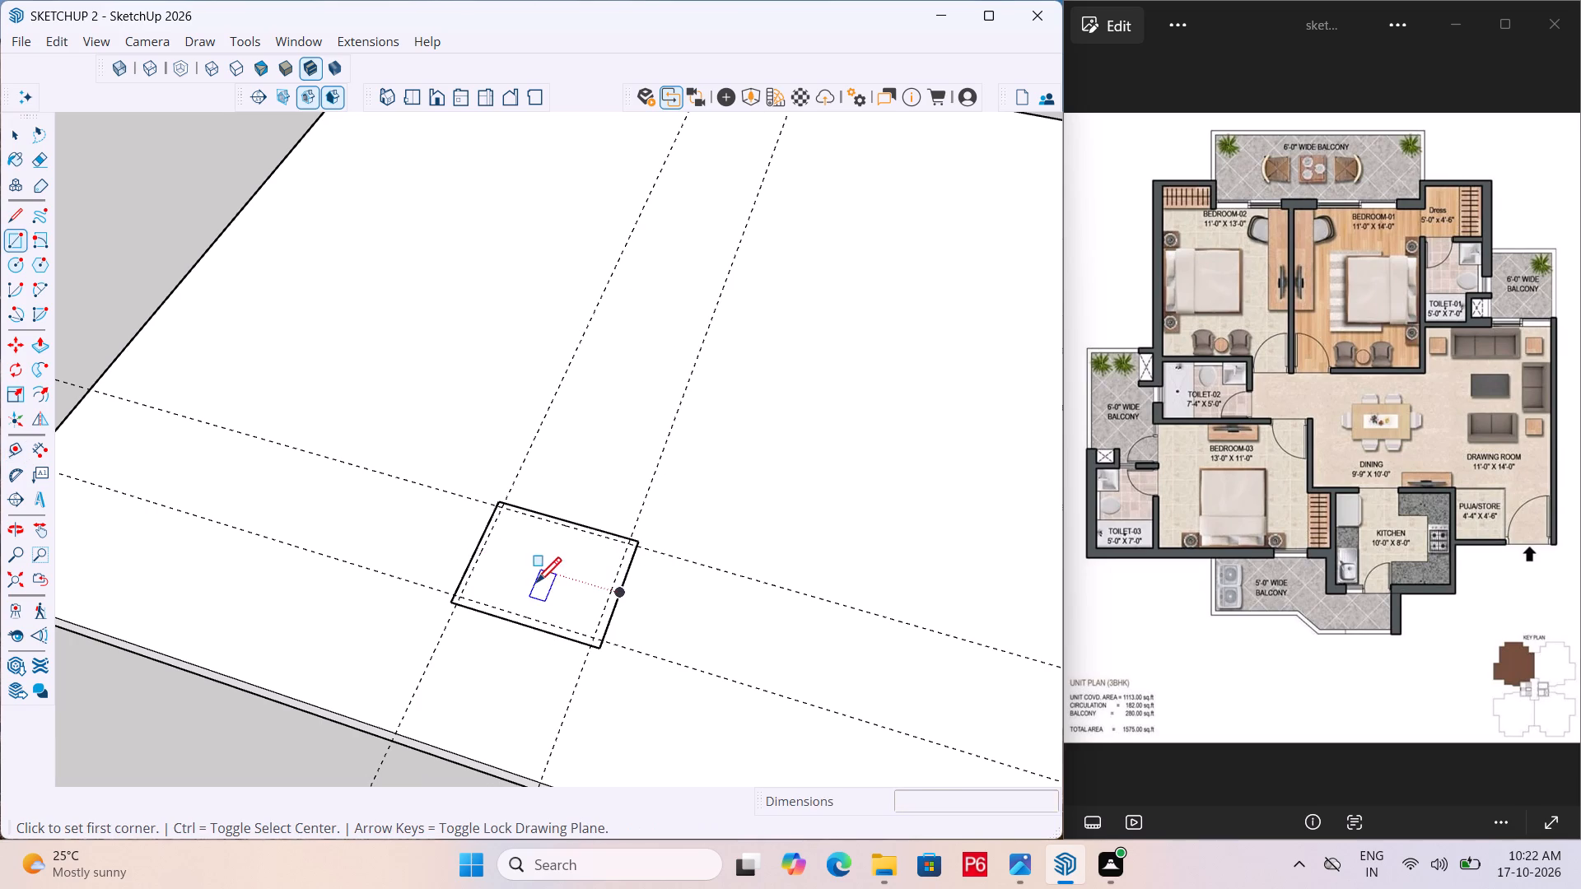
pyautogui.scroll(14, 510, 518)
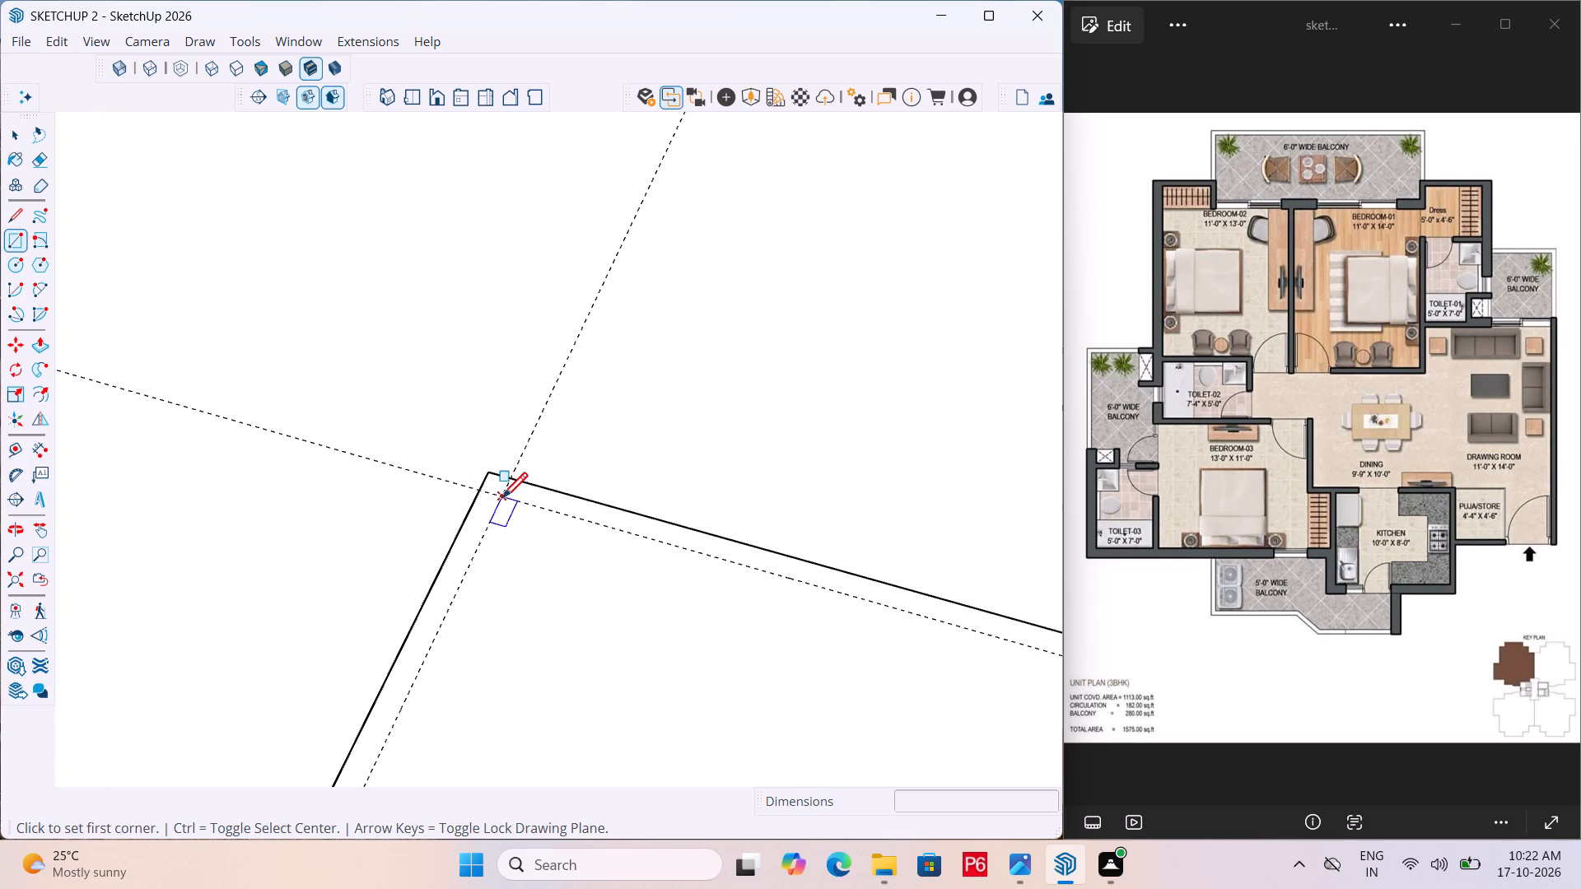
pyautogui.click(505, 498)
pyautogui.scroll(-6, 438, 430)
pyautogui.scroll(-2, 491, 510)
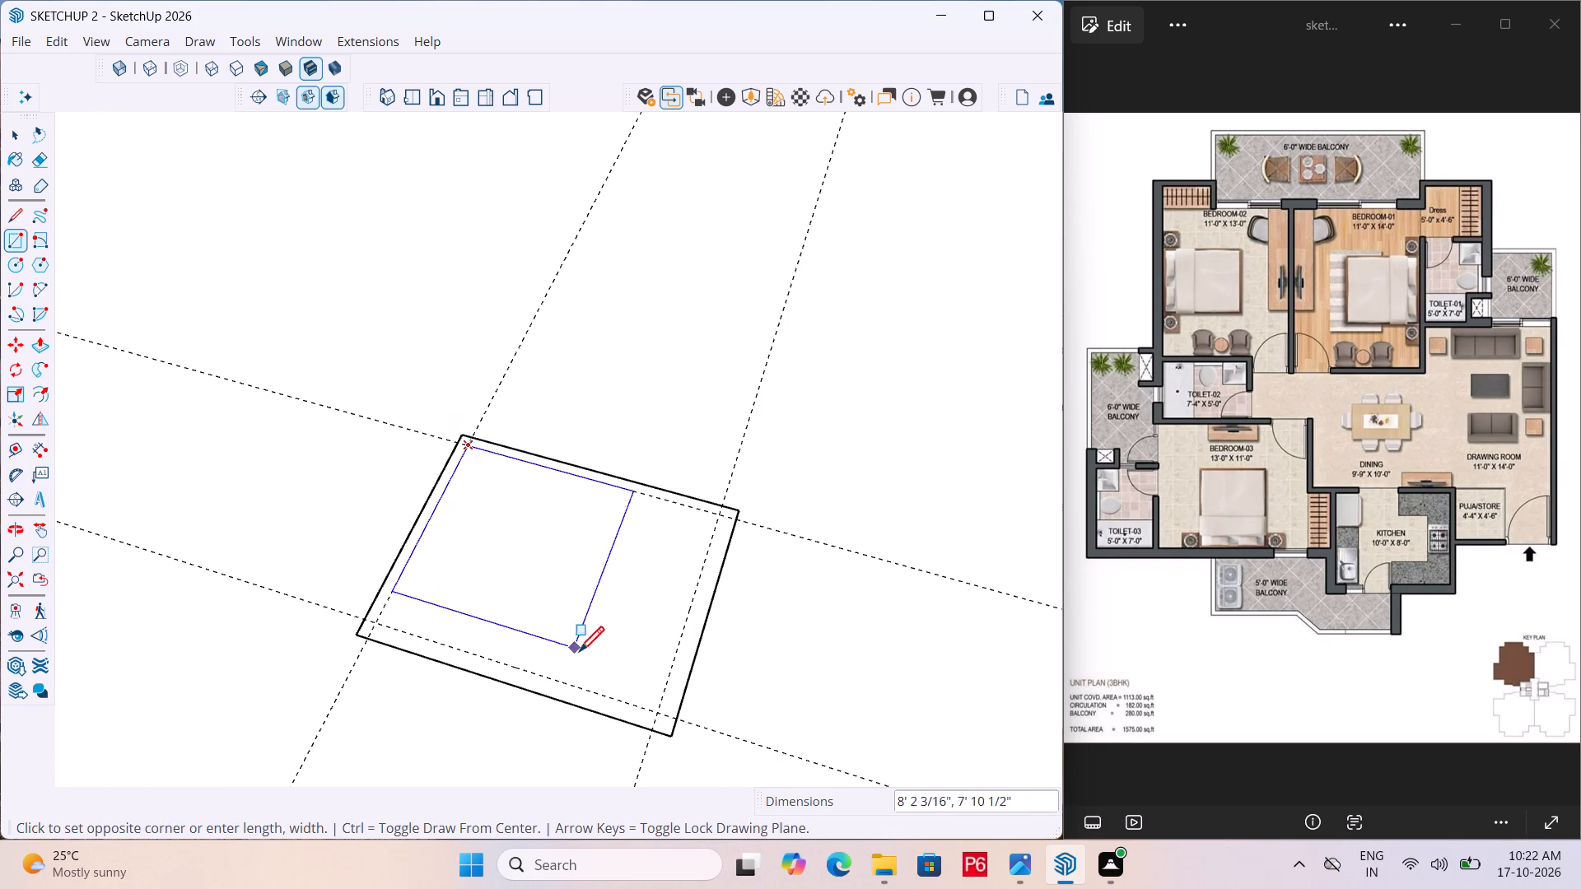
pyautogui.click(658, 709)
pyautogui.scroll(-5, 609, 584)
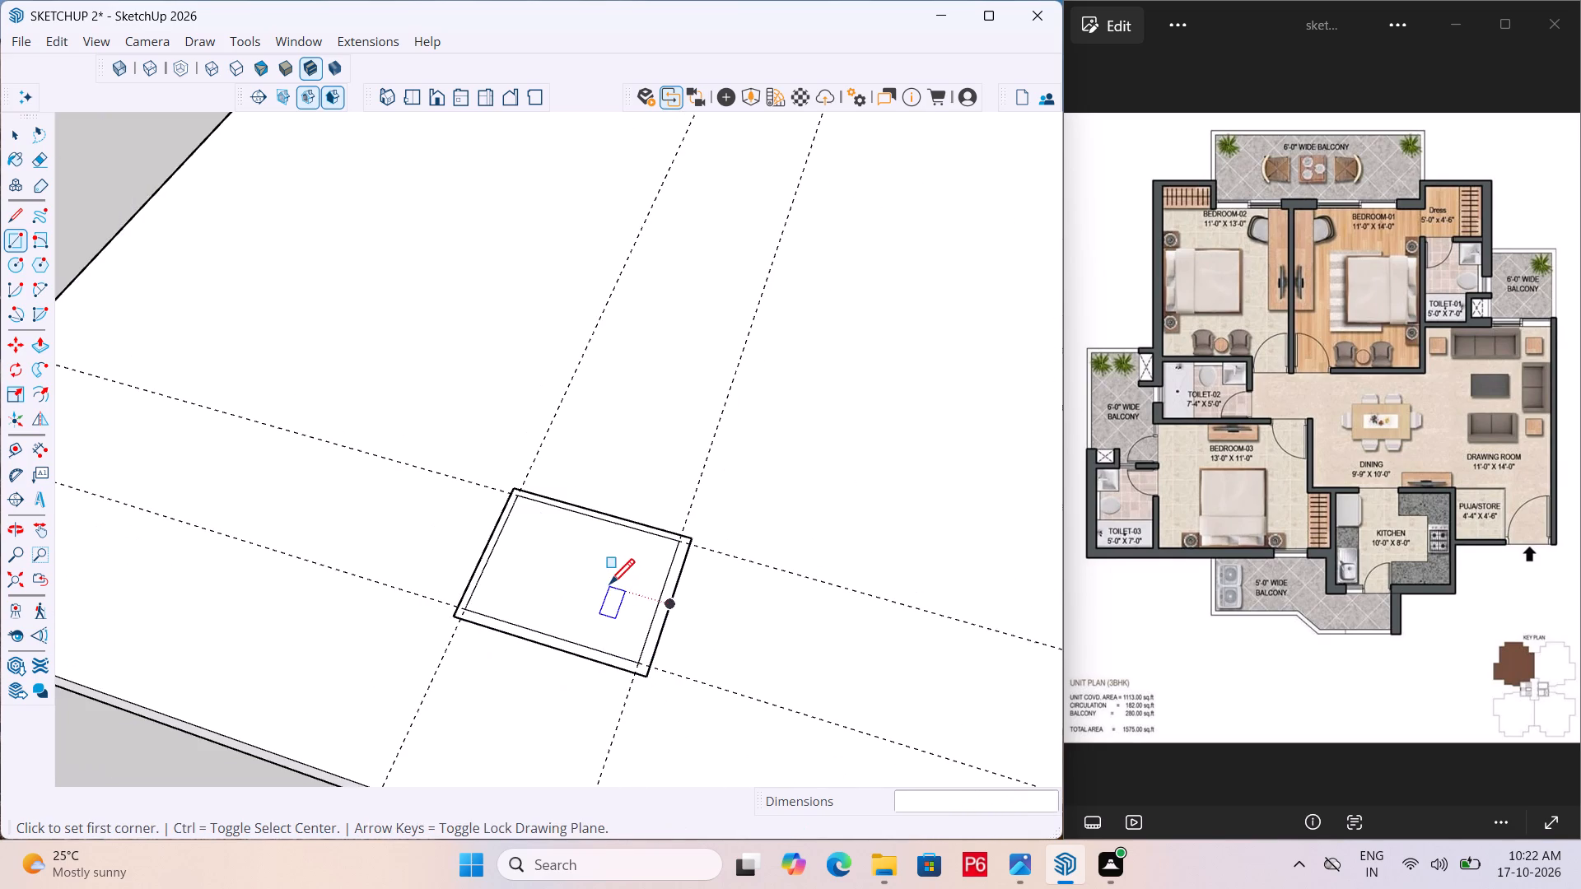
# Erase all four construction guides around Bedroom-03.
pyautogui.press('space')
pyautogui.click(128, 172)
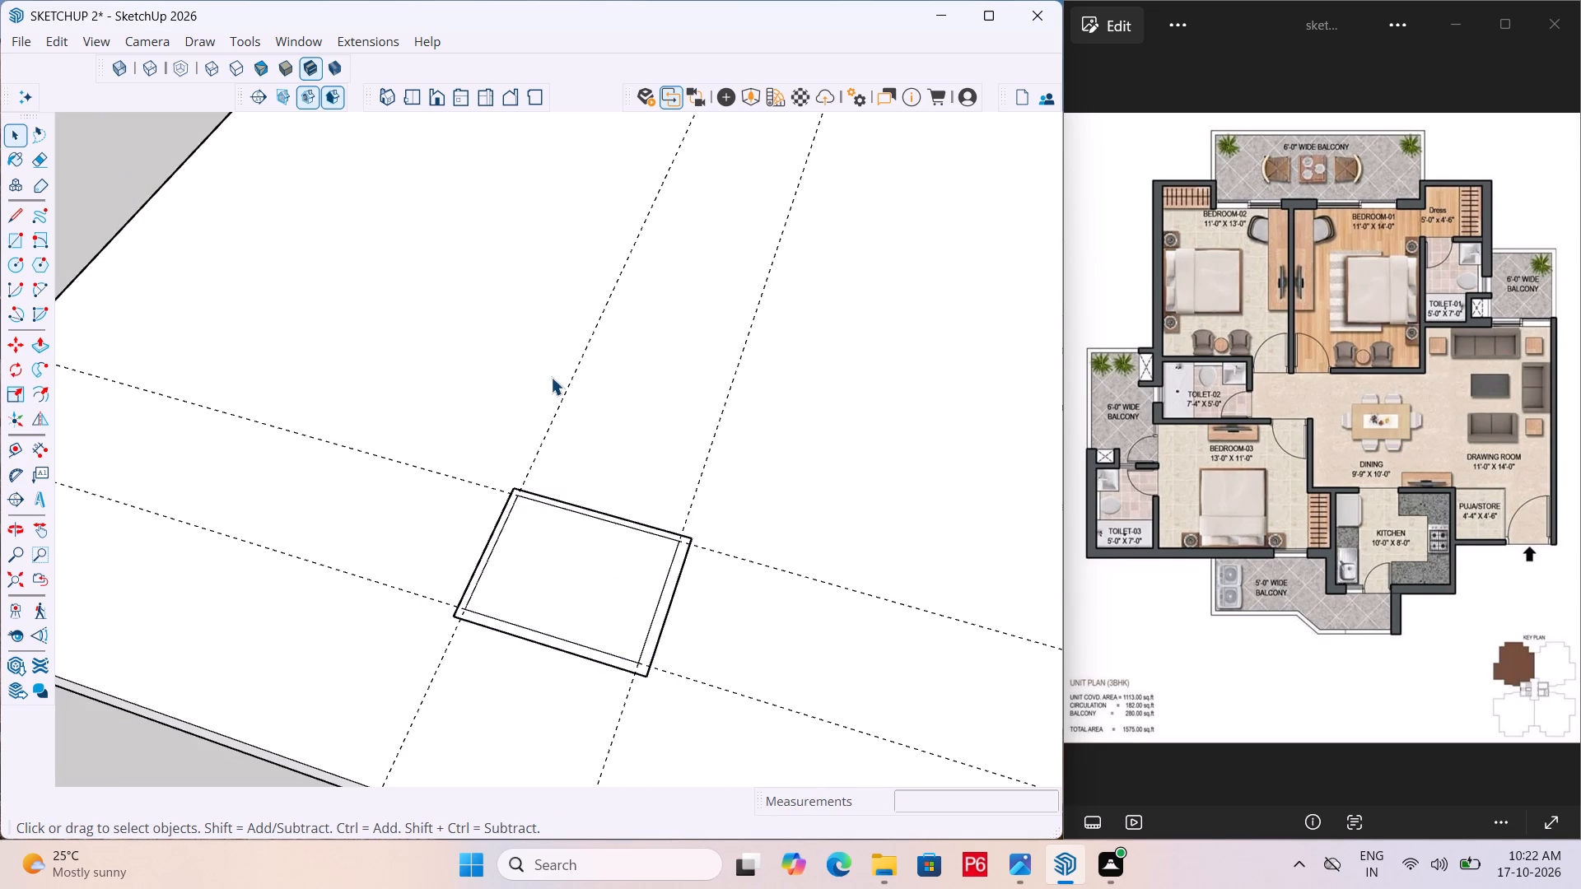
pyautogui.press('e')
pyautogui.moveTo(563, 374); pyautogui.dragTo(663, 407)
pyautogui.moveTo(716, 431); pyautogui.dragTo(735, 440)
pyautogui.click(735, 440)
pyautogui.moveTo(761, 557); pyautogui.dragTo(725, 691)
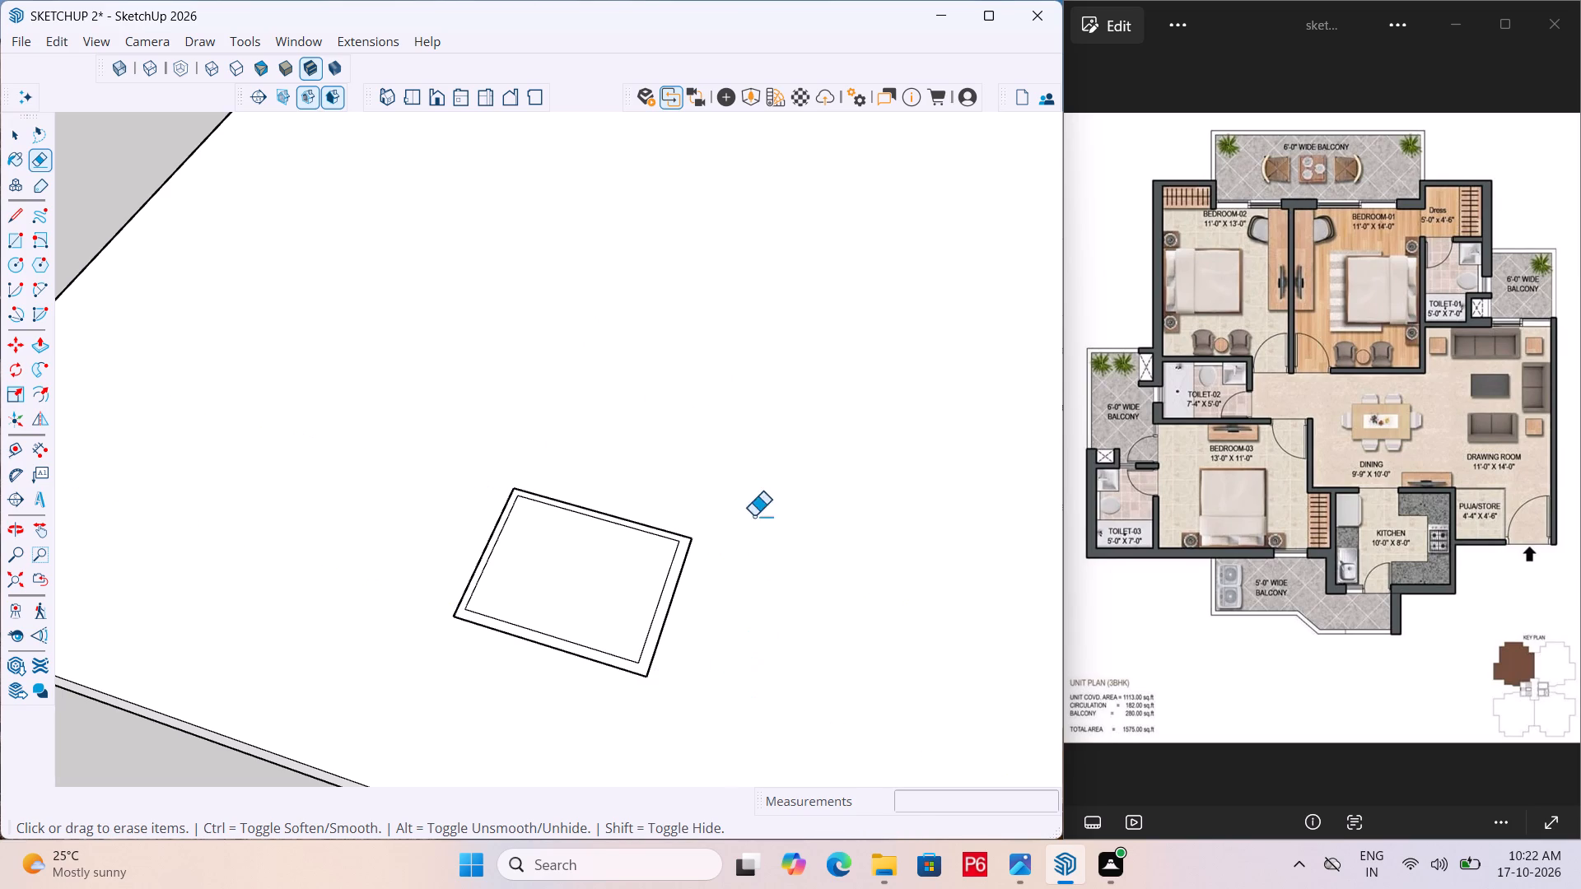
pyautogui.scroll(-2, 468, 551)
pyautogui.press('space')
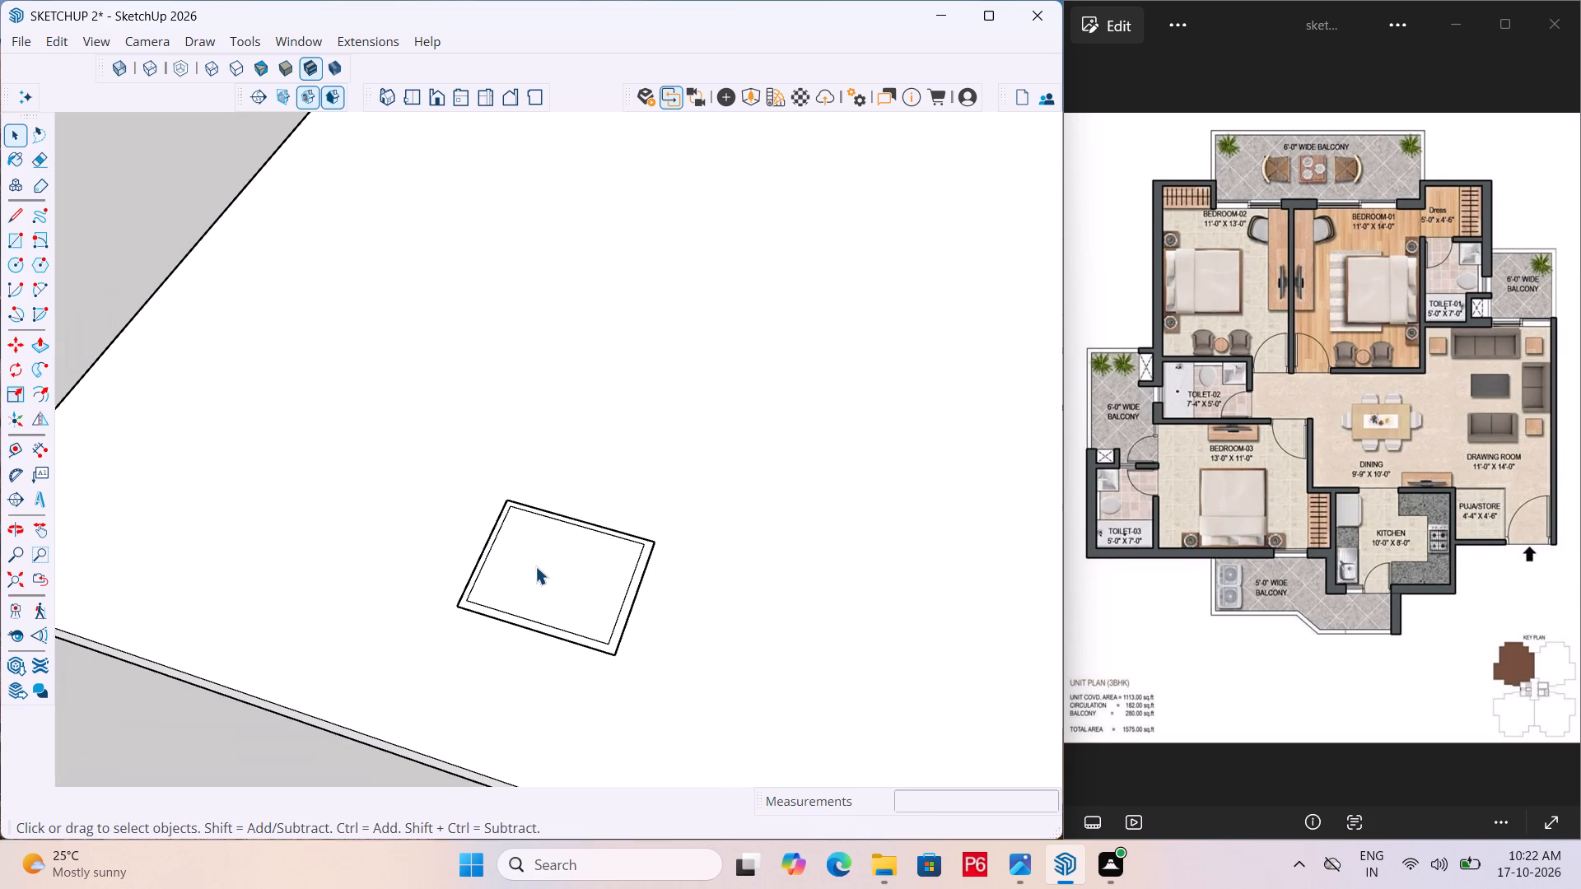
# Place a guide 5' outside Bedroom-03's outer 11' edge on the Toilet-03 side, and another 9" farther out.
pyautogui.moveTo(542, 533); pyautogui.dragTo(524, 514, button='middle')
pyautogui.moveTo(566, 601); pyautogui.dragTo(573, 605, button='middle')
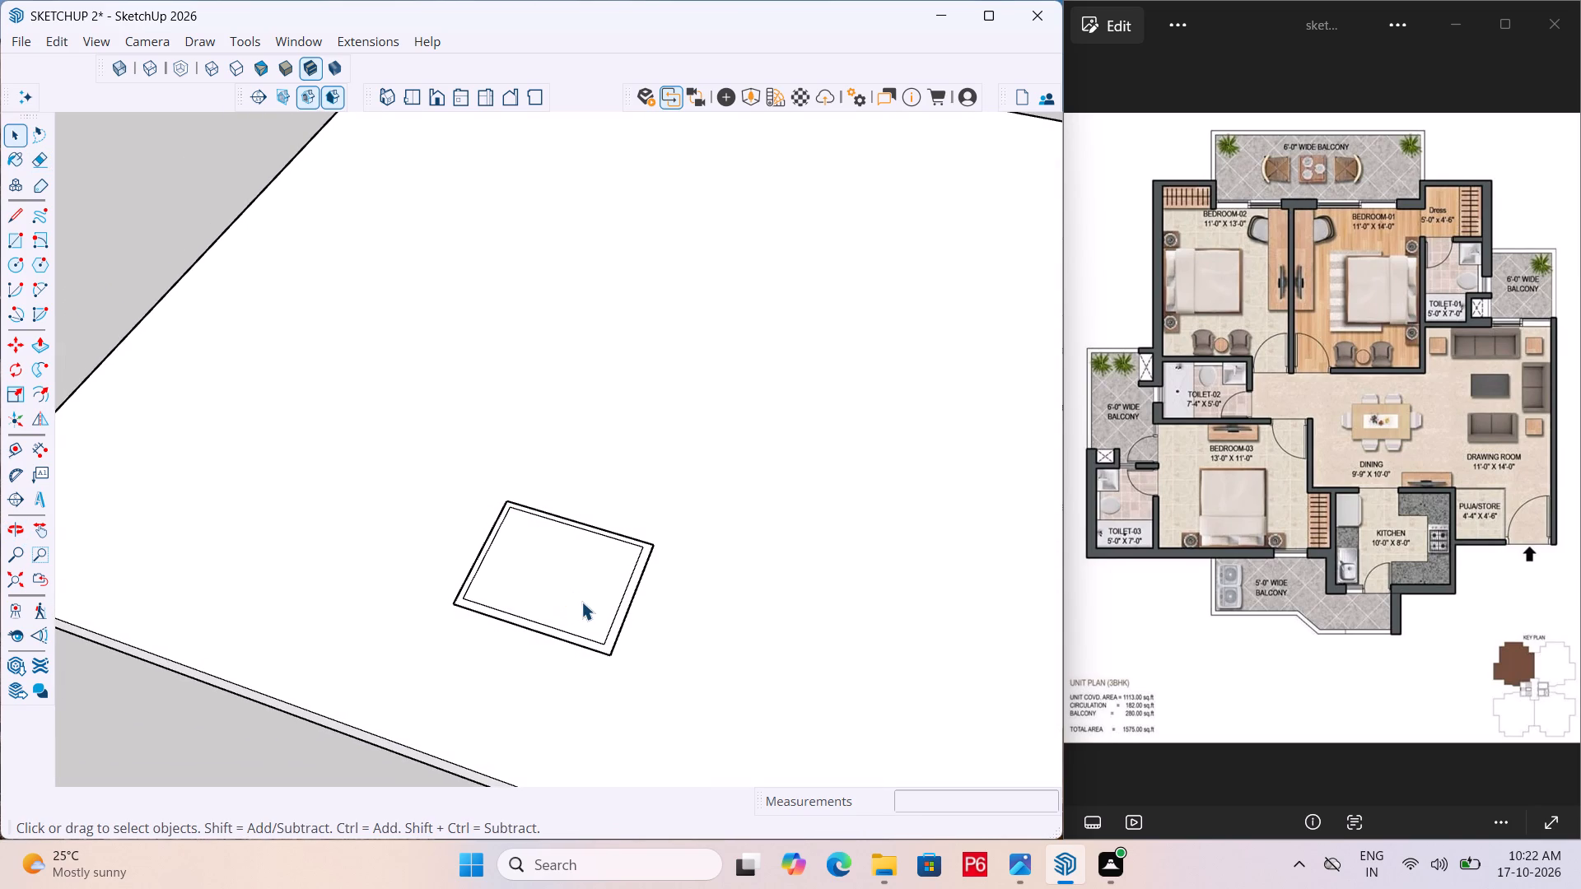
pyautogui.scroll(4, 431, 544)
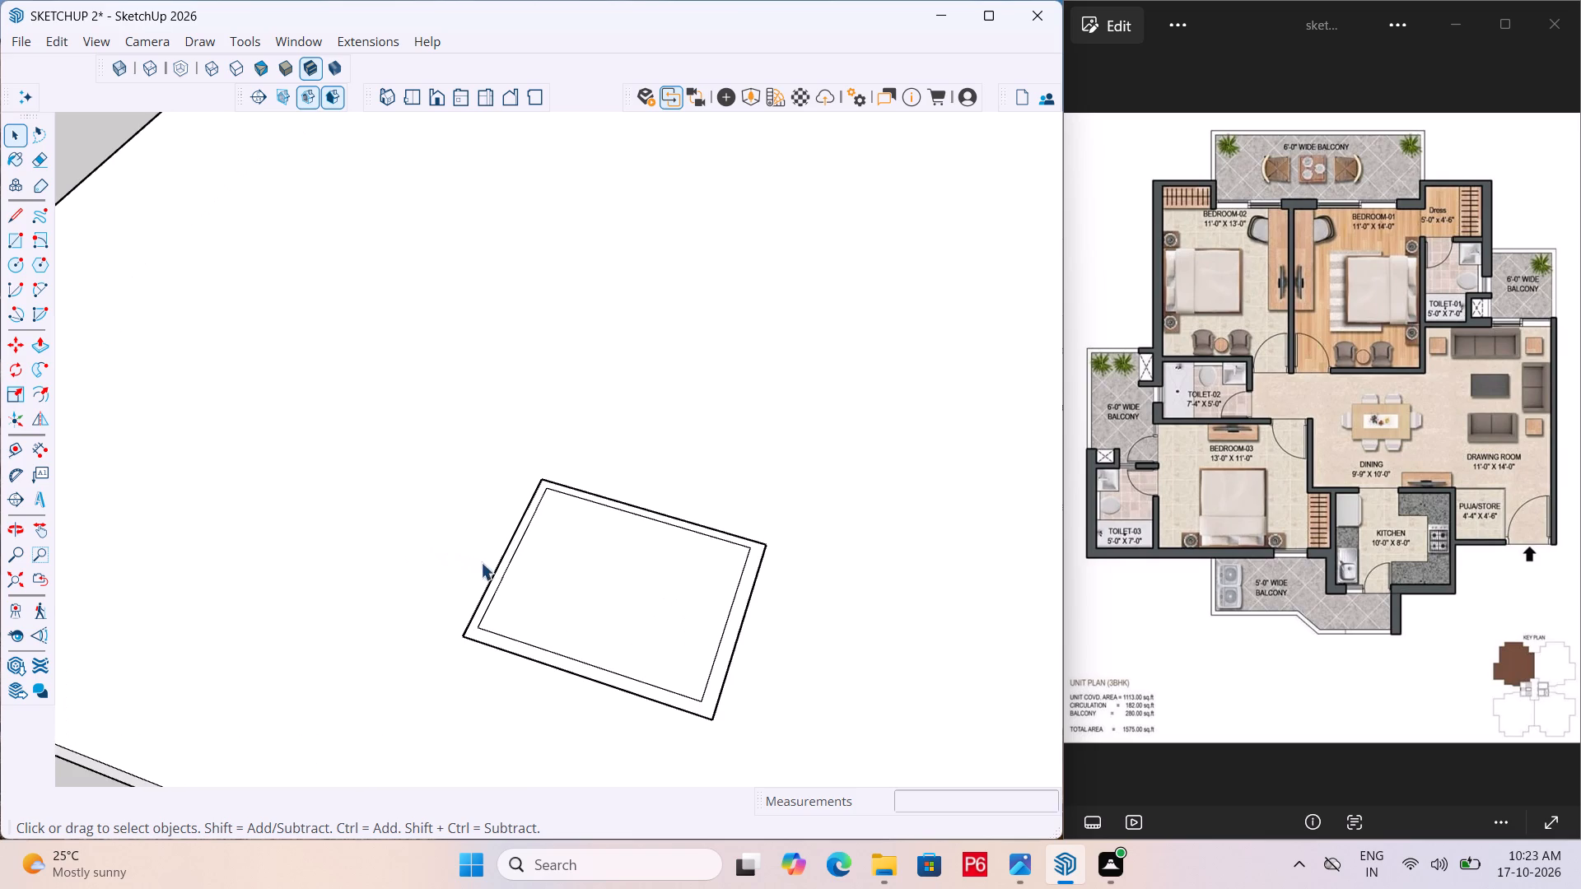
pyautogui.press('t')
pyautogui.click(494, 572)
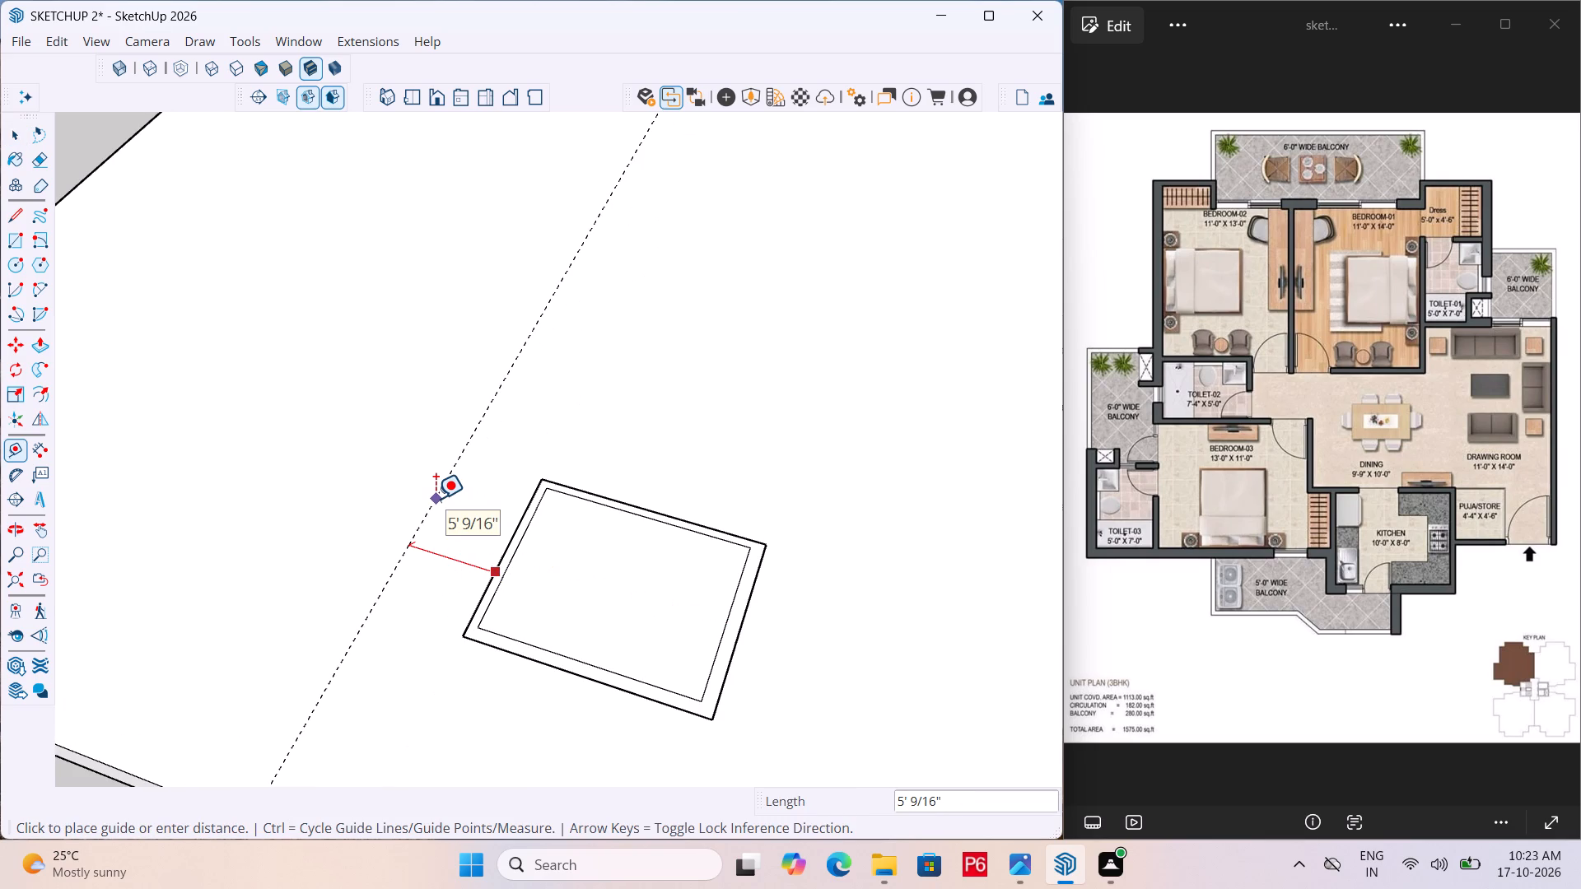
pyautogui.write("5'")
pyautogui.press('Return')
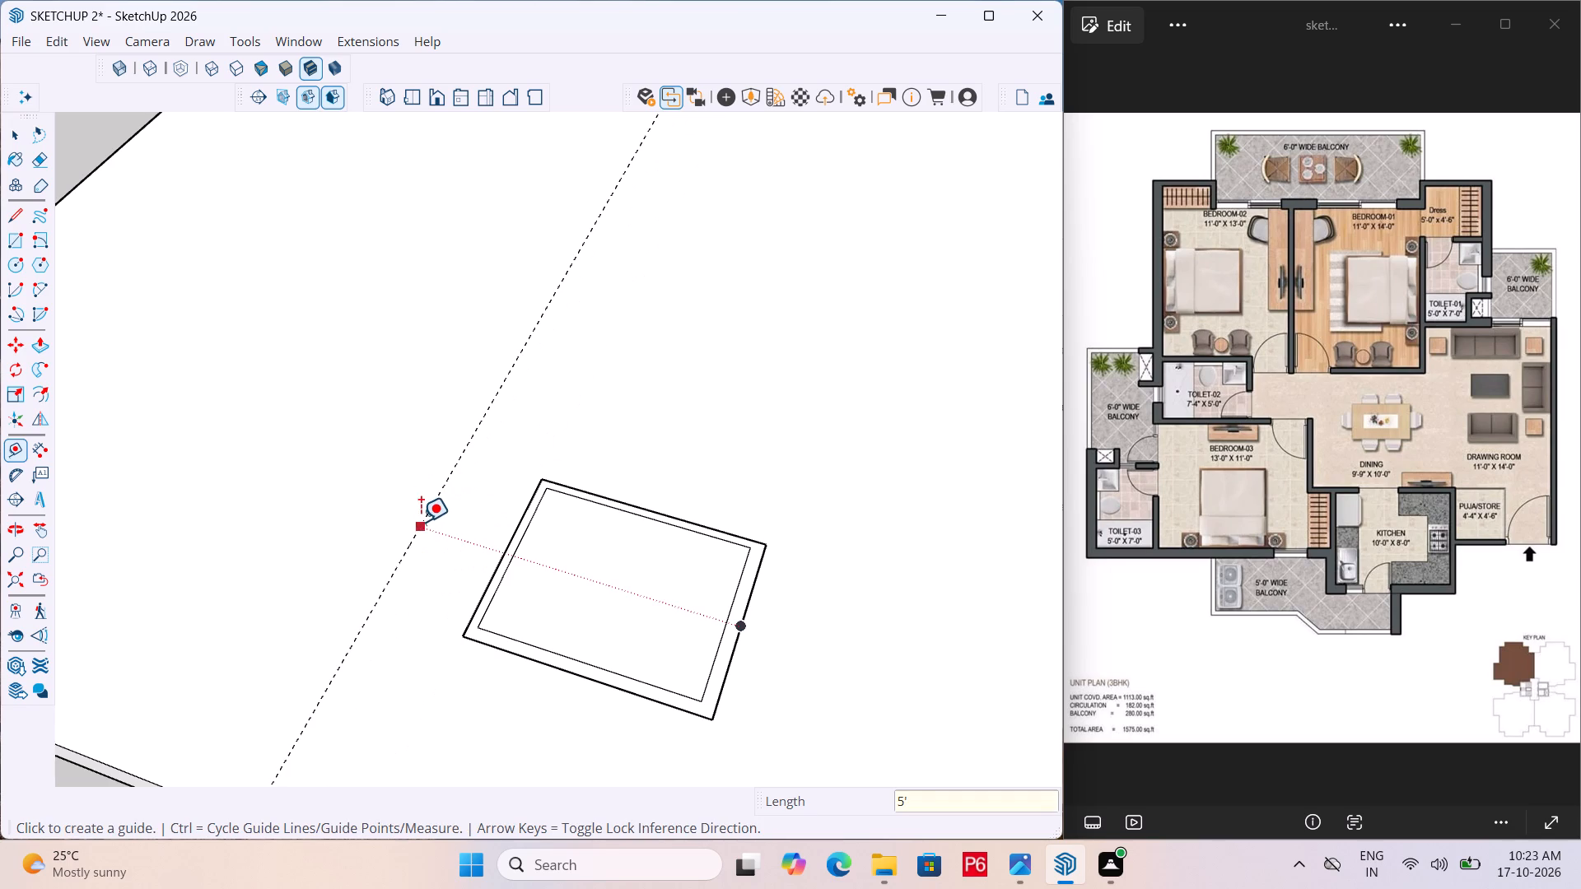
pyautogui.press('space')
pyautogui.press('space')
pyautogui.press('t')
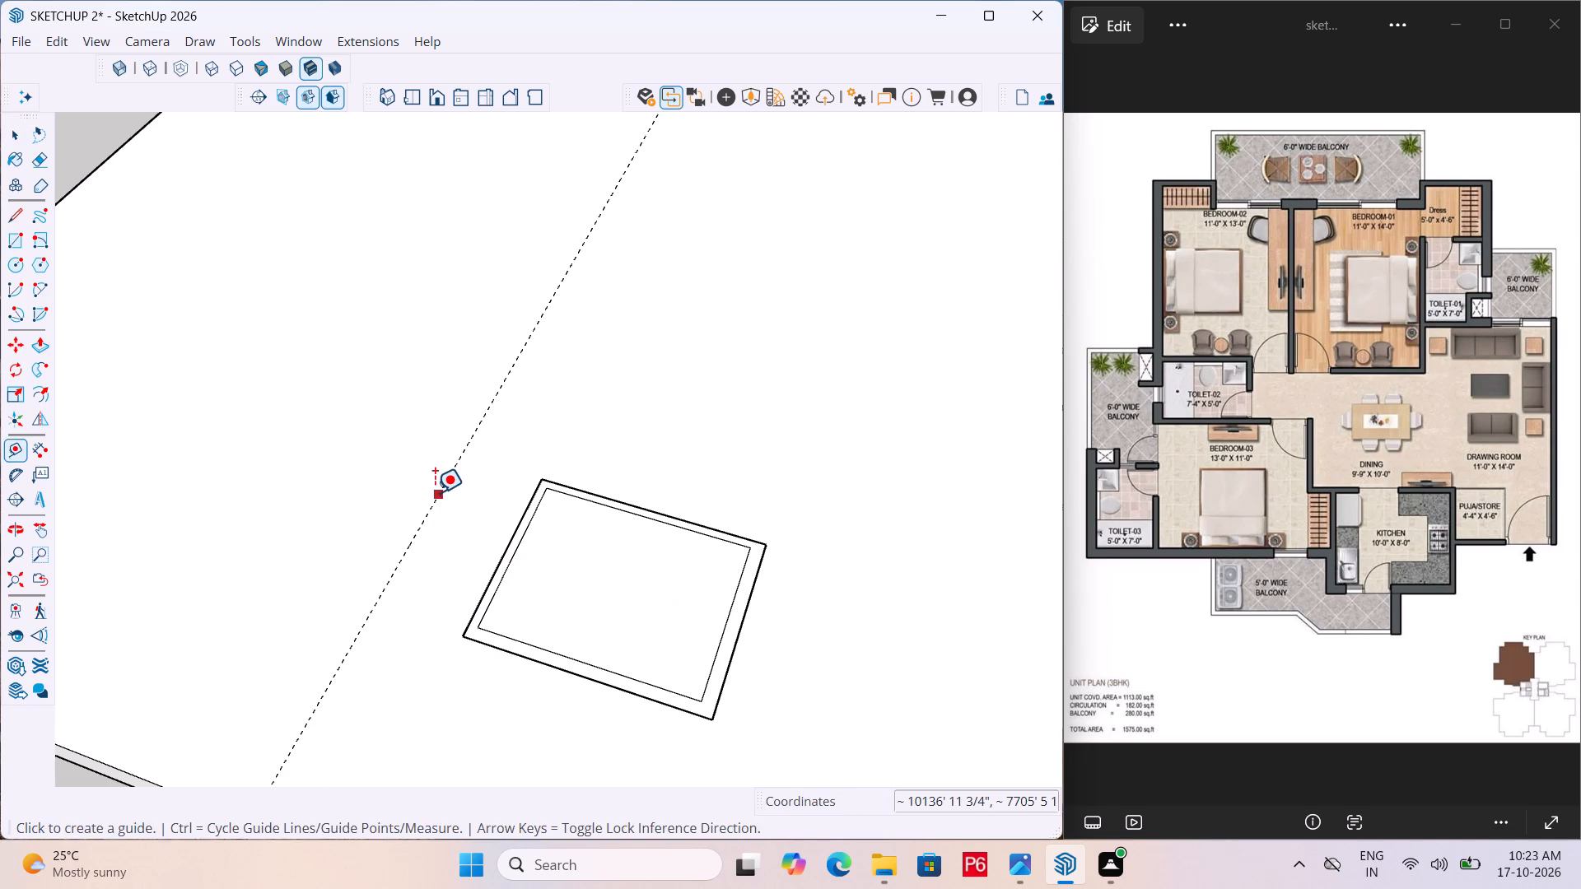
pyautogui.click(435, 493)
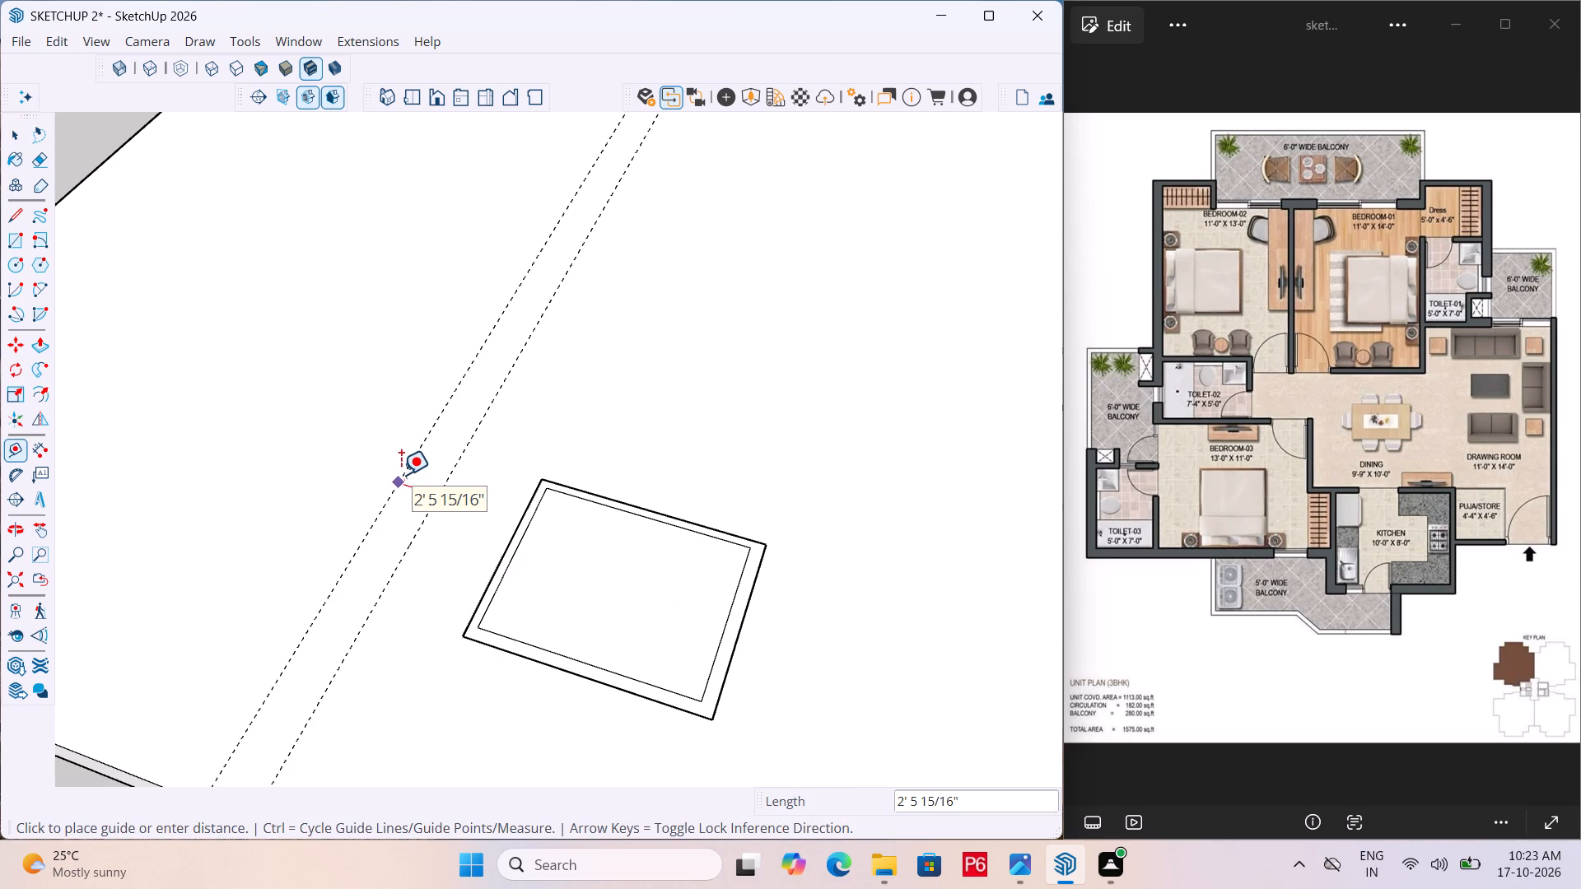
pyautogui.write('9"')
pyautogui.press('Return')
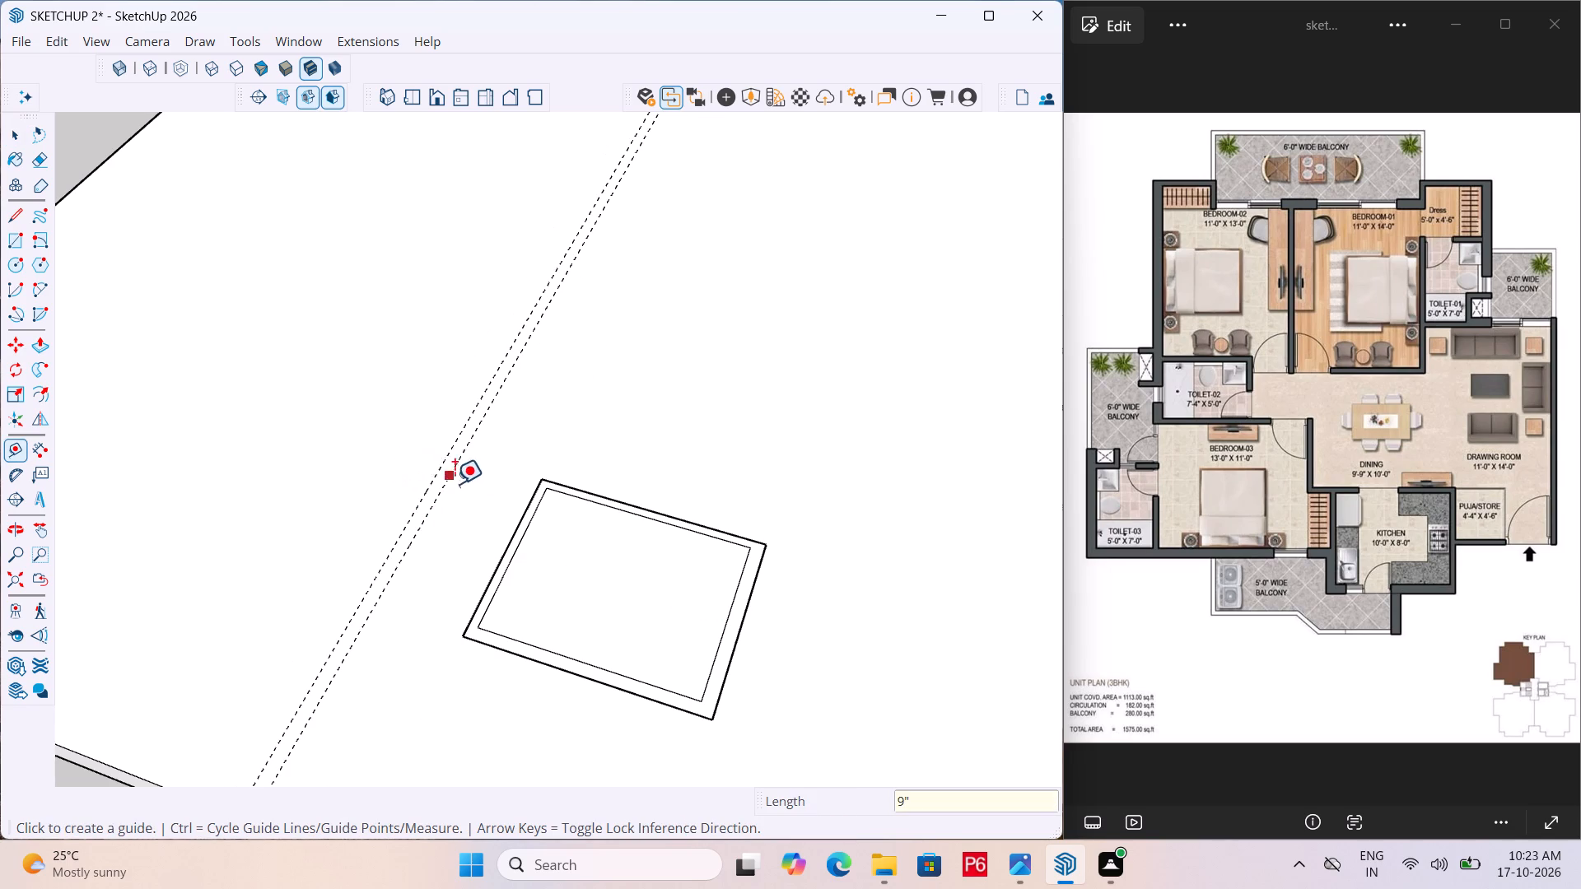
# Outline Toilet-03 with lines from Bedroom-03's outer corner: 5' 9" along red to the outer guide, 7' along green, and back to the bedroom edge.
pyautogui.press('space')
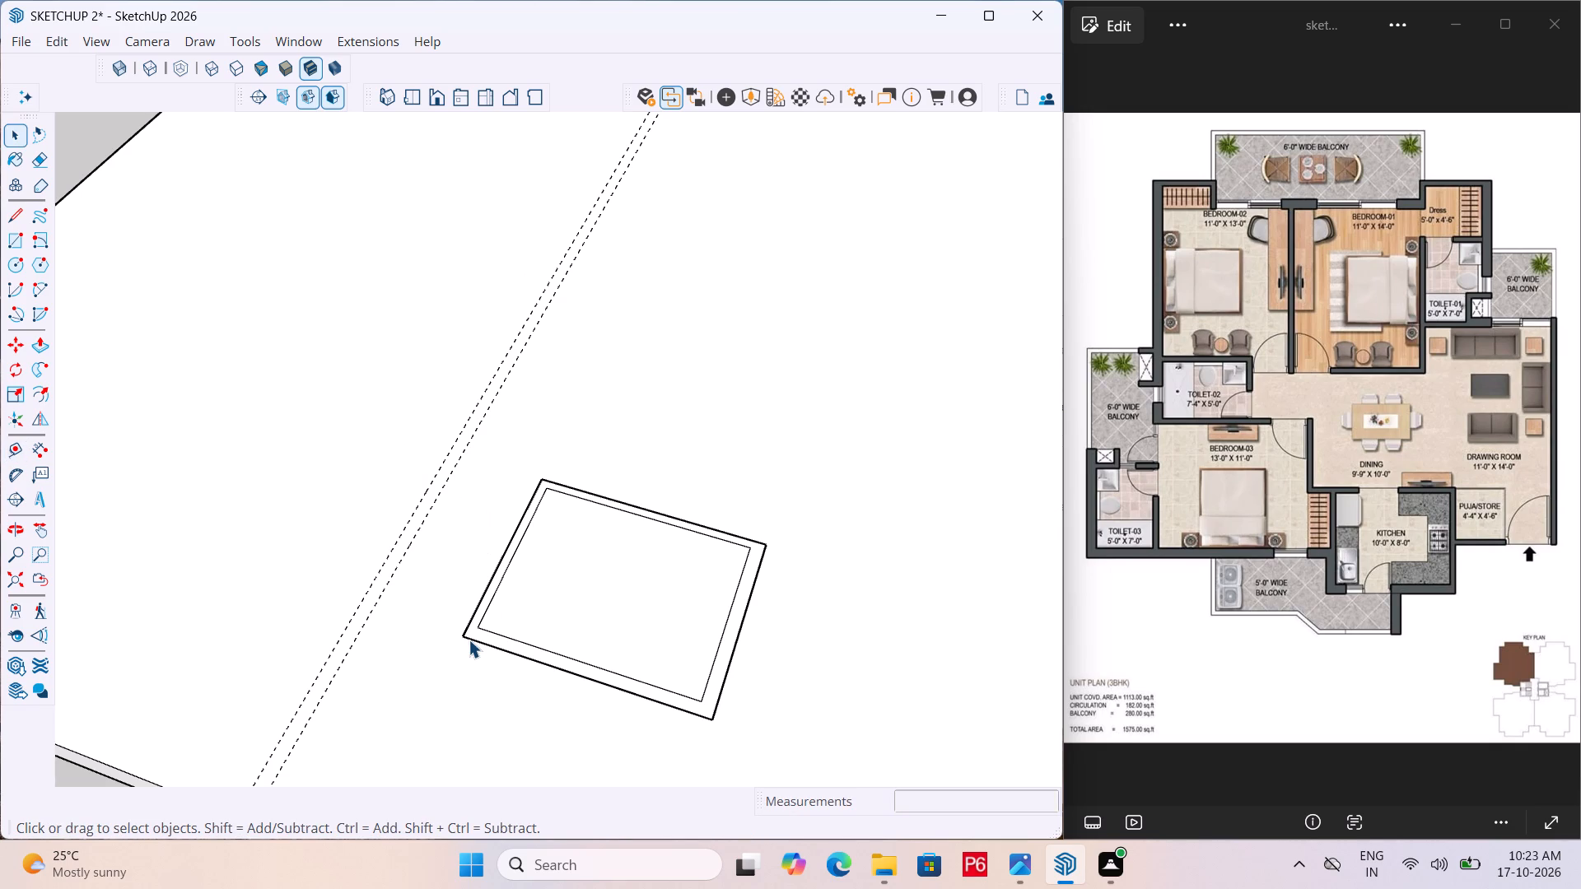
pyautogui.press('l')
pyautogui.press('space')
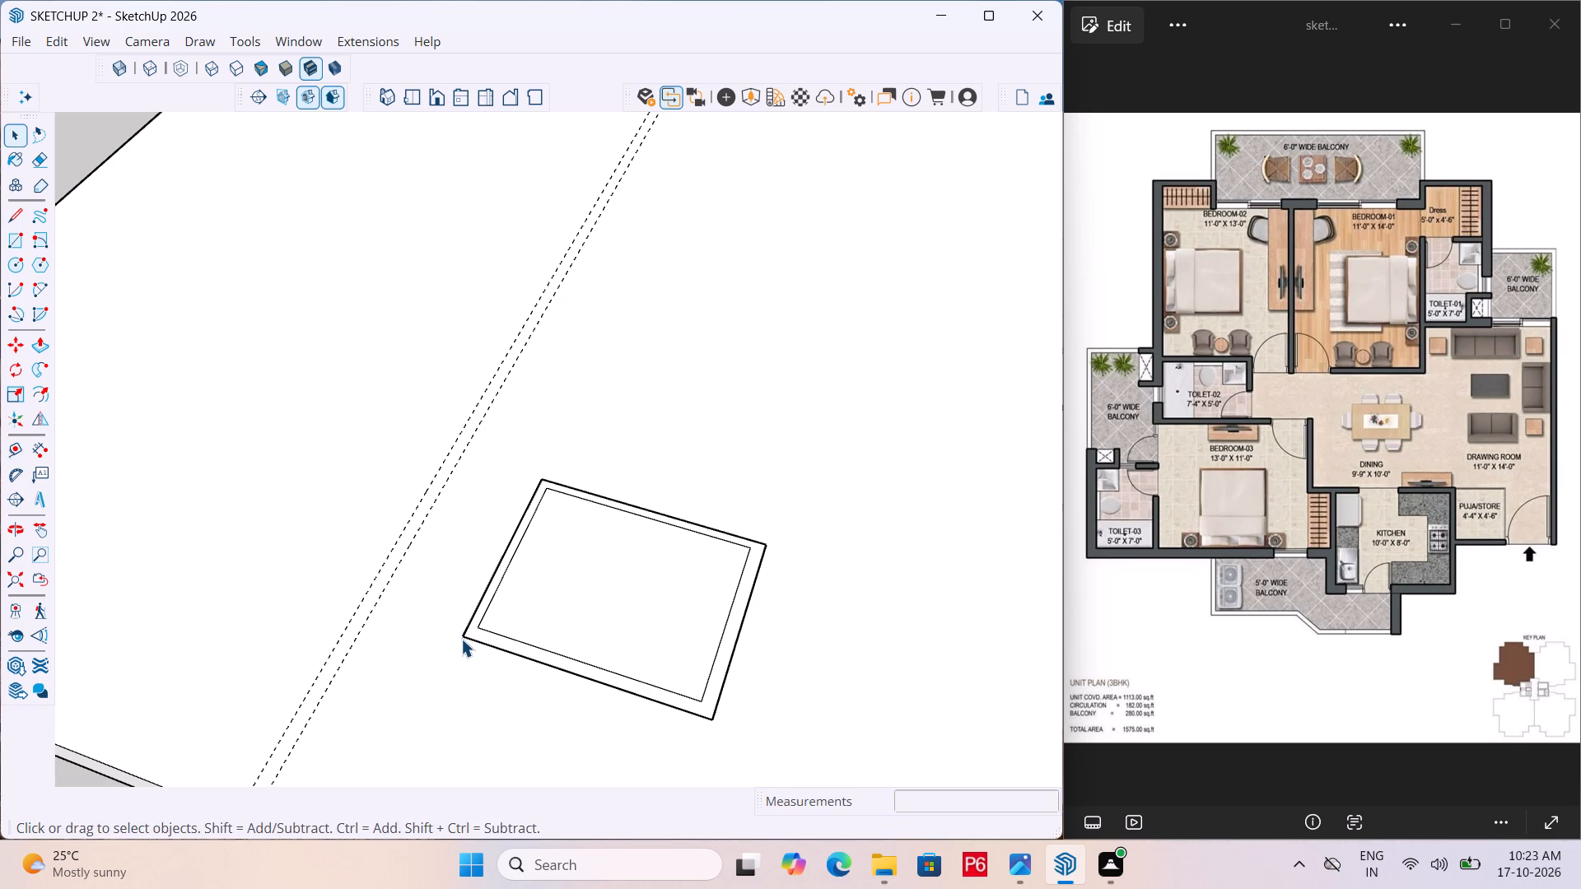
pyautogui.press('l')
pyautogui.click(464, 637)
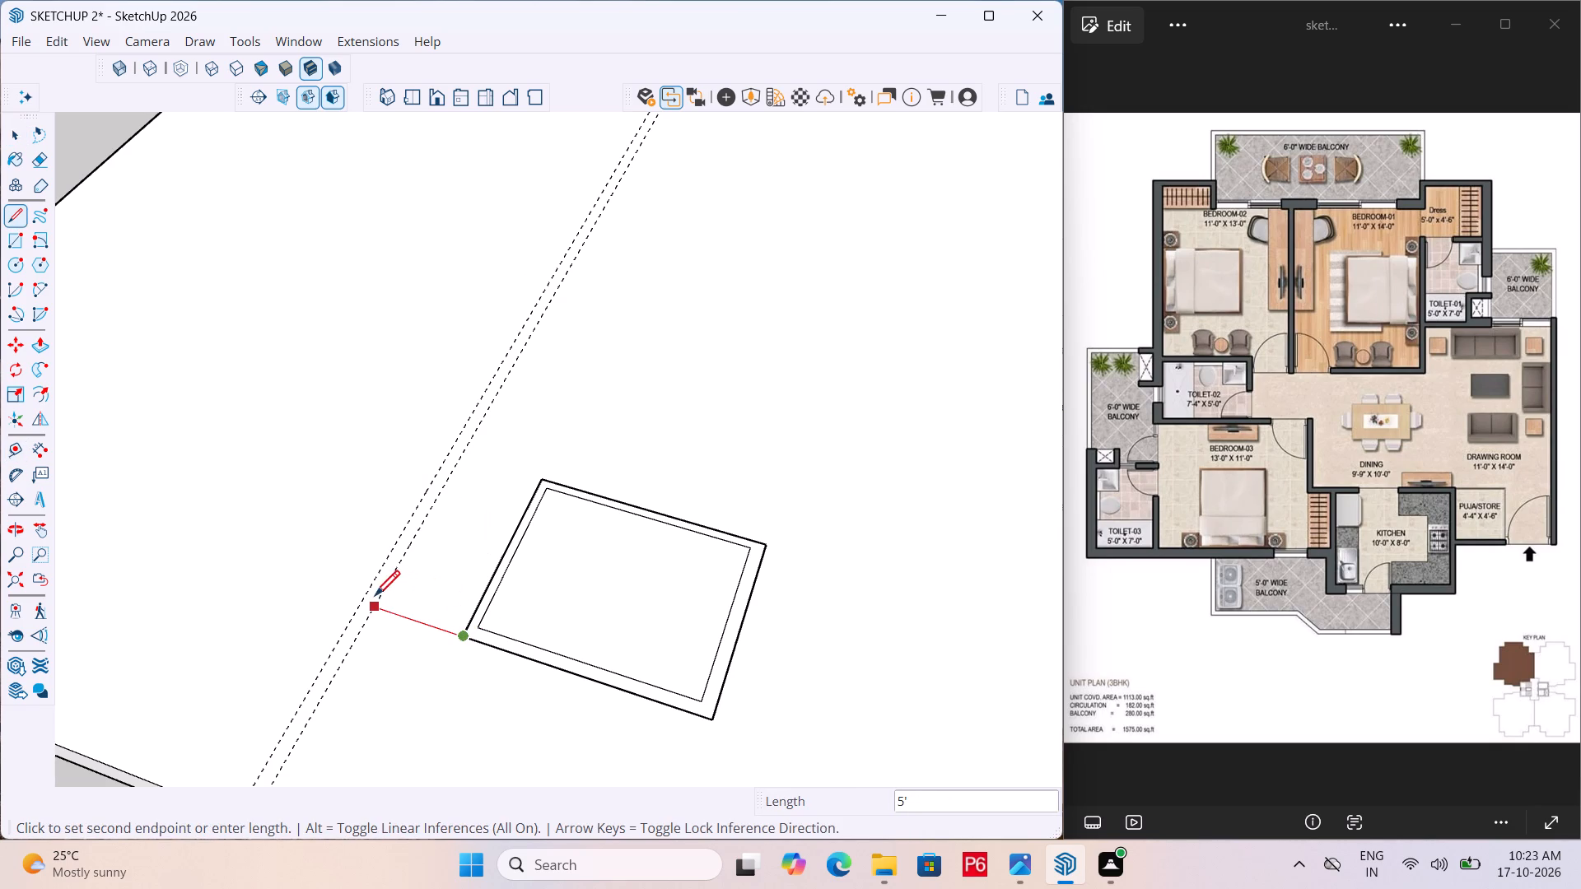
pyautogui.click(364, 598)
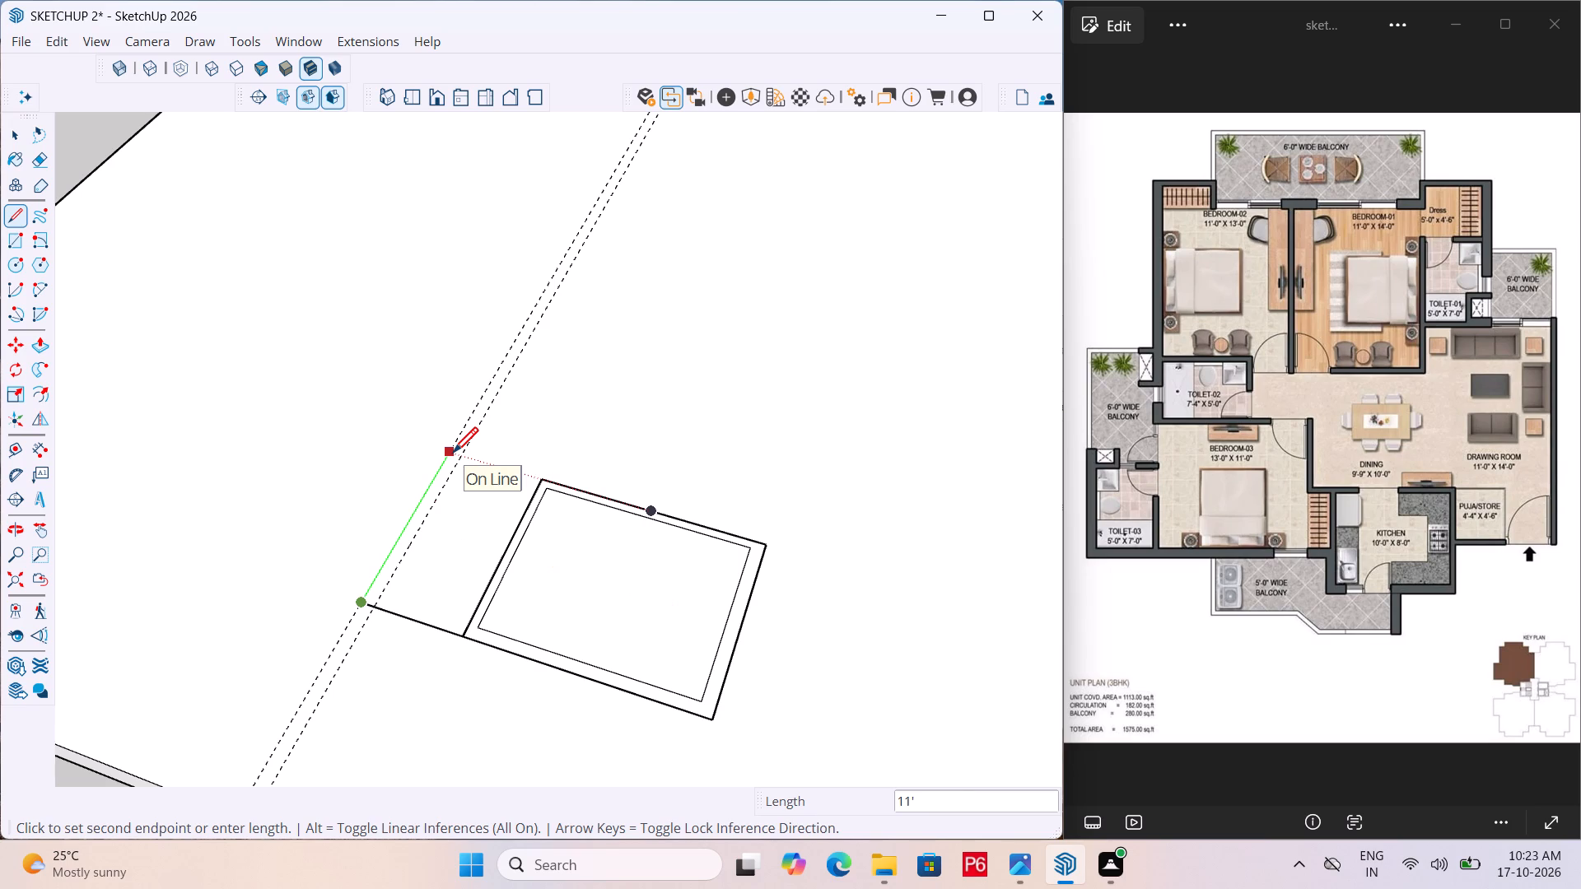
pyautogui.write("7'")
pyautogui.press('Return')
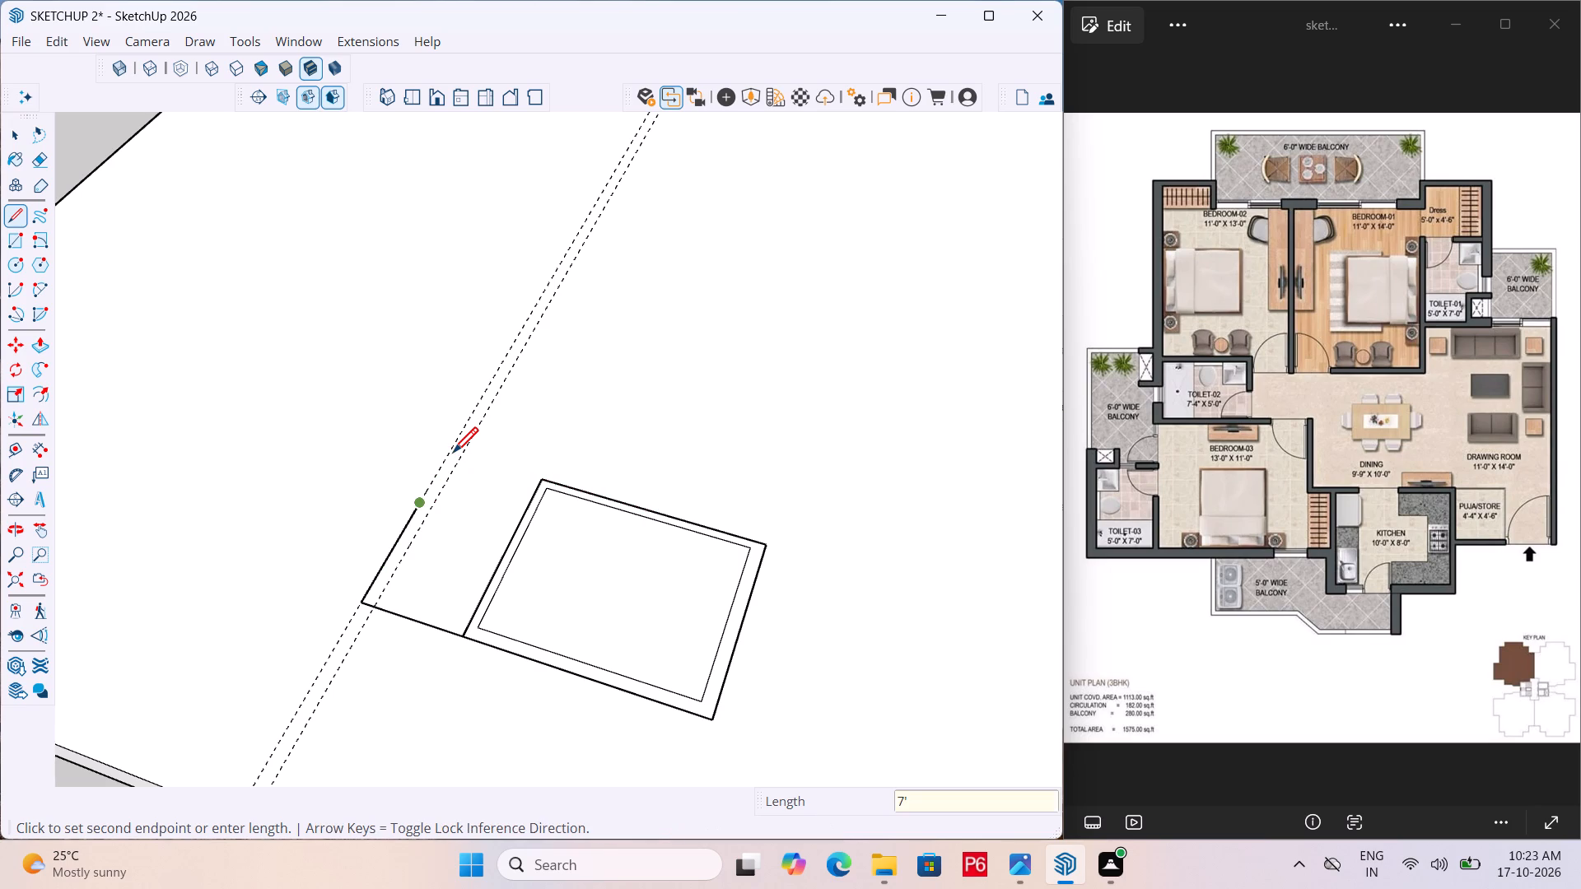
pyautogui.scroll(1, 507, 533)
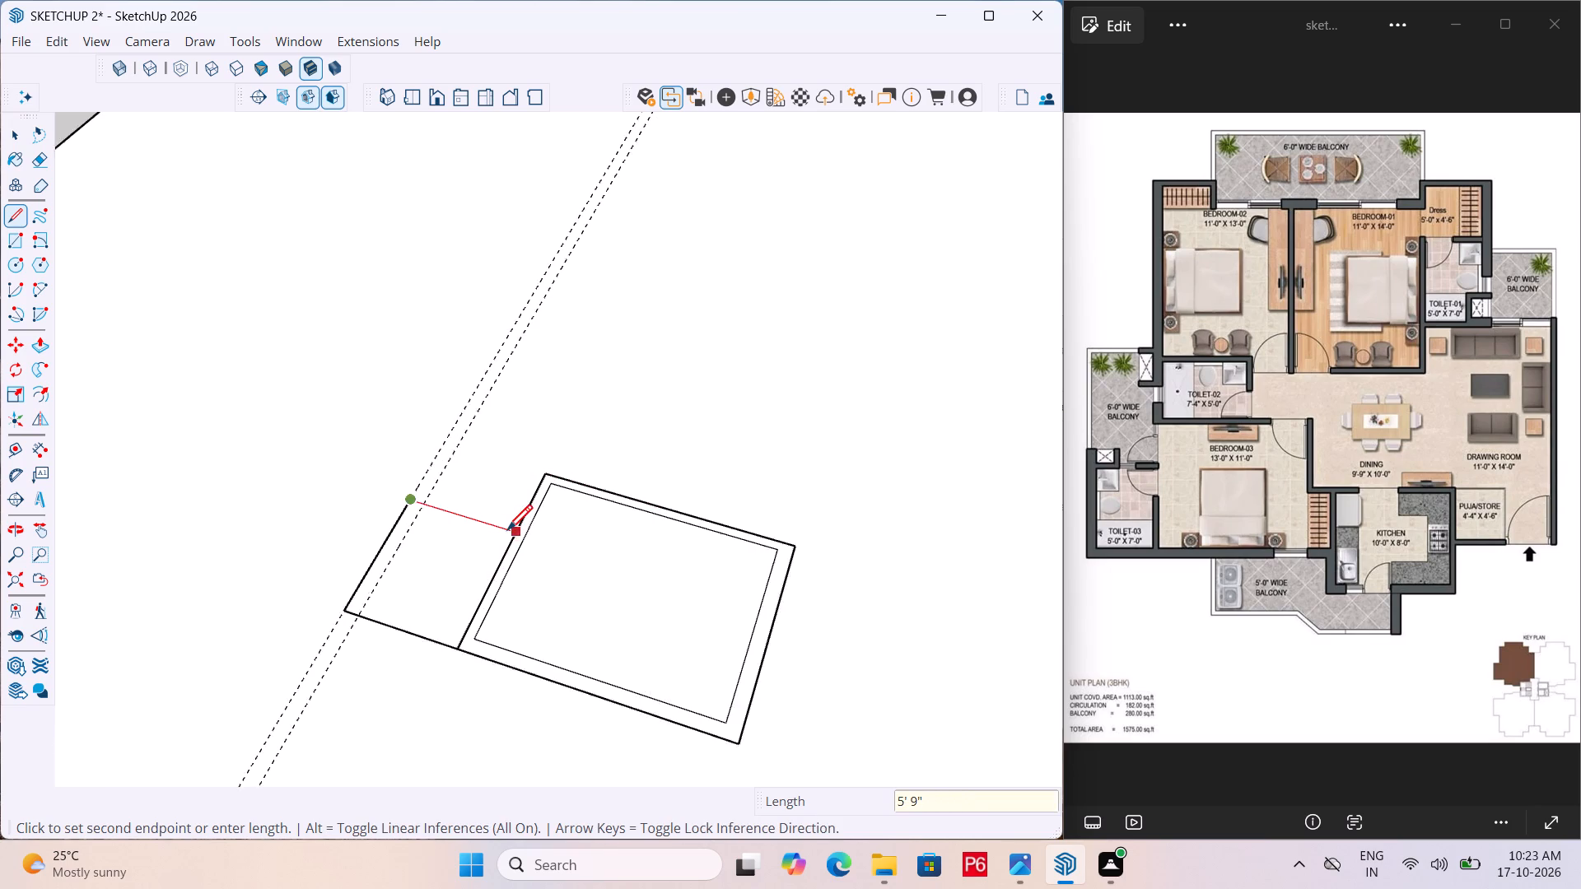
pyautogui.scroll(7, 507, 533)
pyautogui.click(519, 538)
pyautogui.press('space')
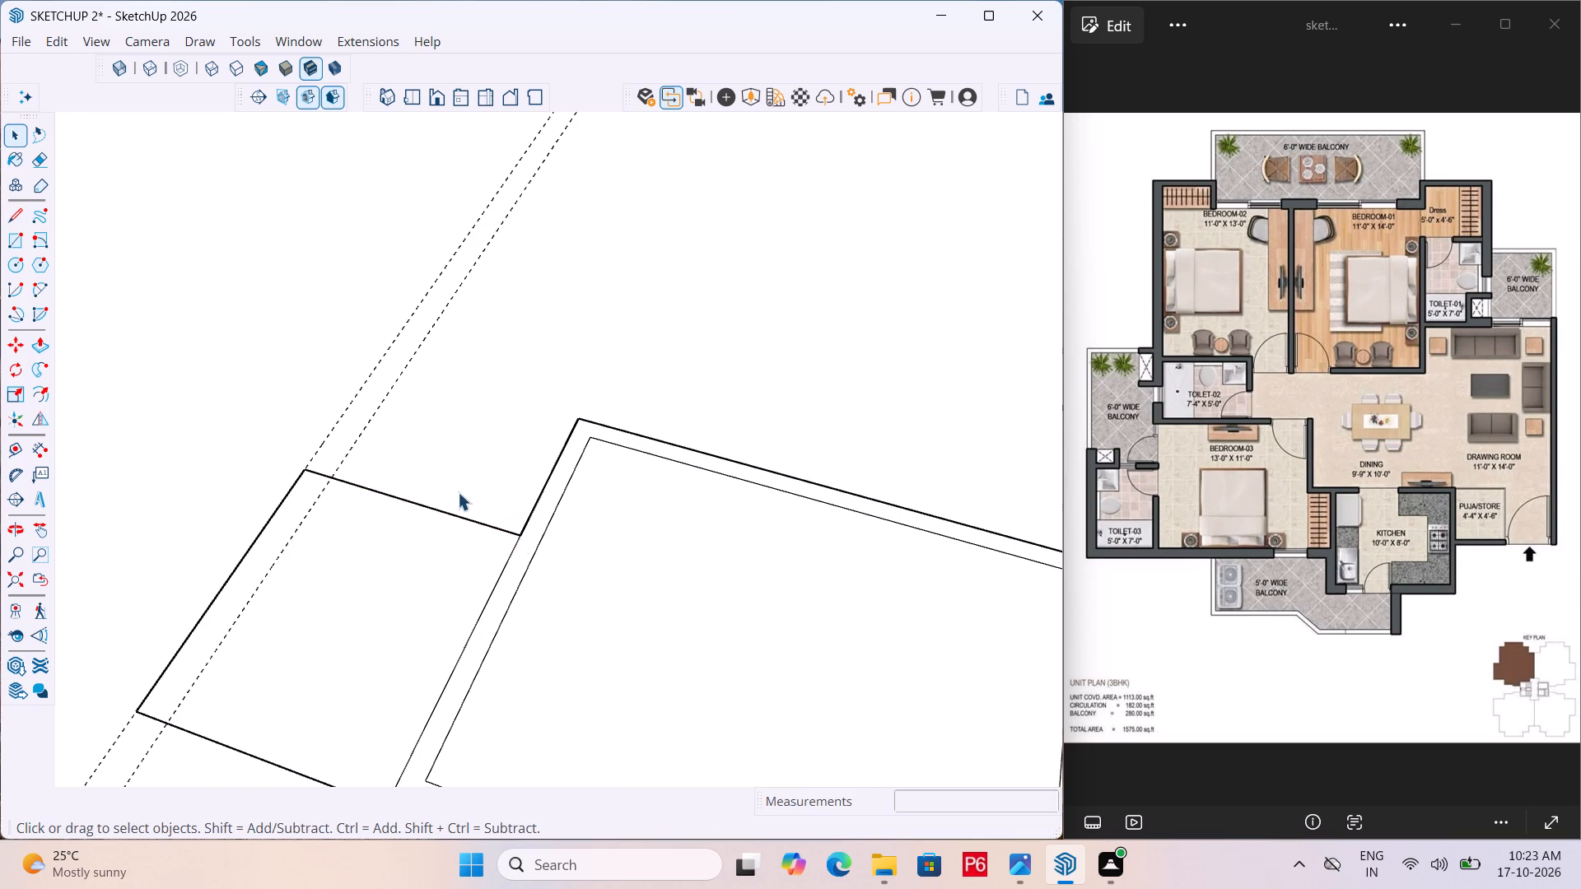
# Draw a 7' line along the inner guide across the Toilet-03 outline to mark its 9" outer wall.
pyautogui.scroll(-5, 454, 476)
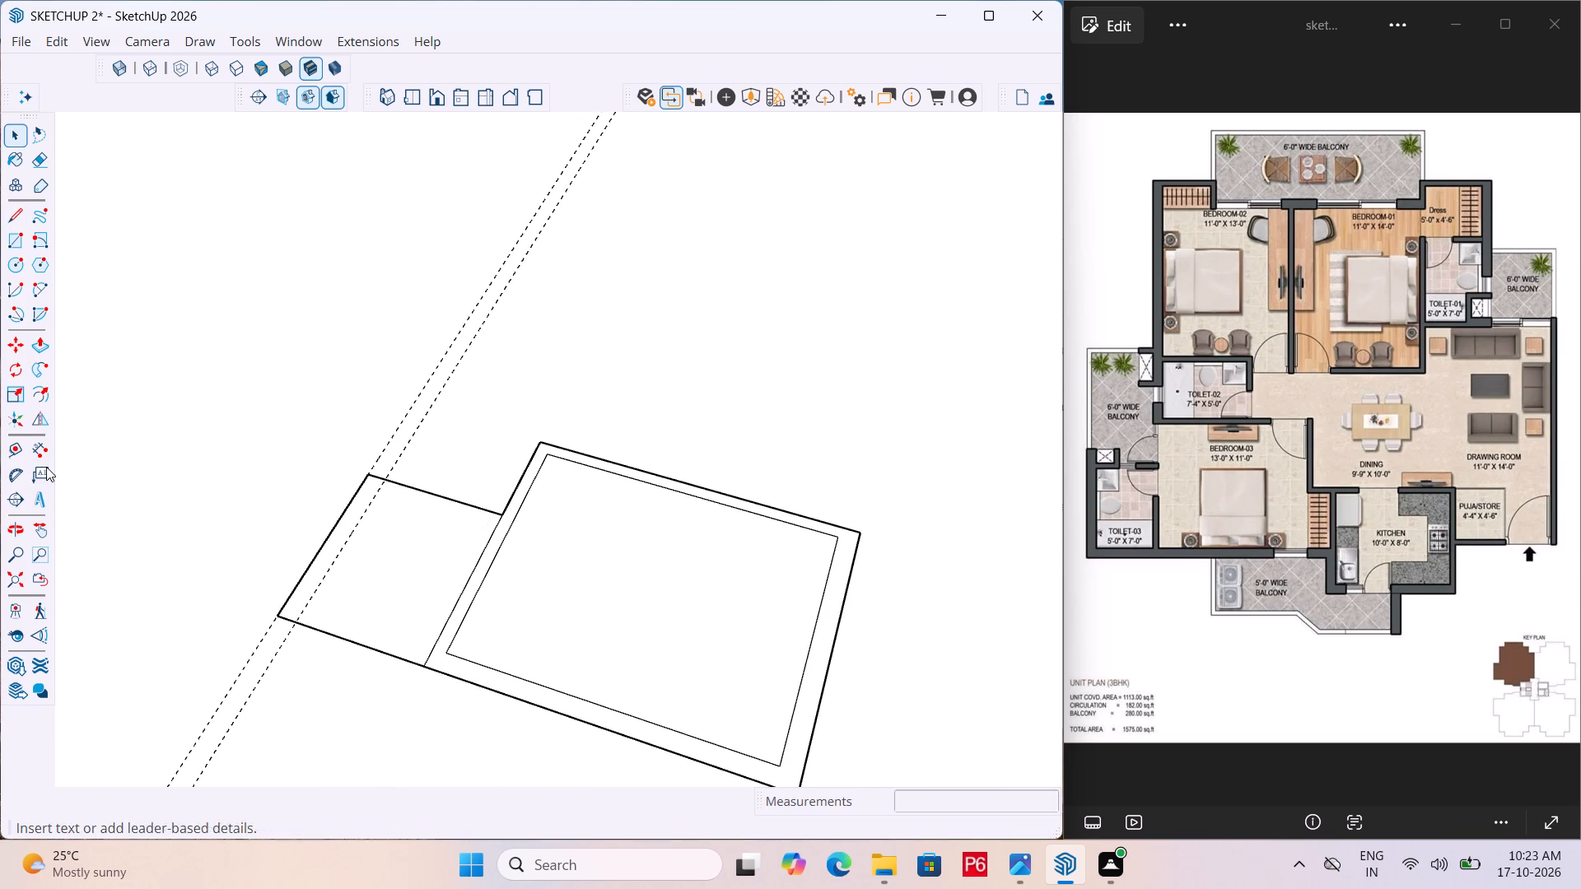
pyautogui.scroll(3, 342, 566)
pyautogui.press('l')
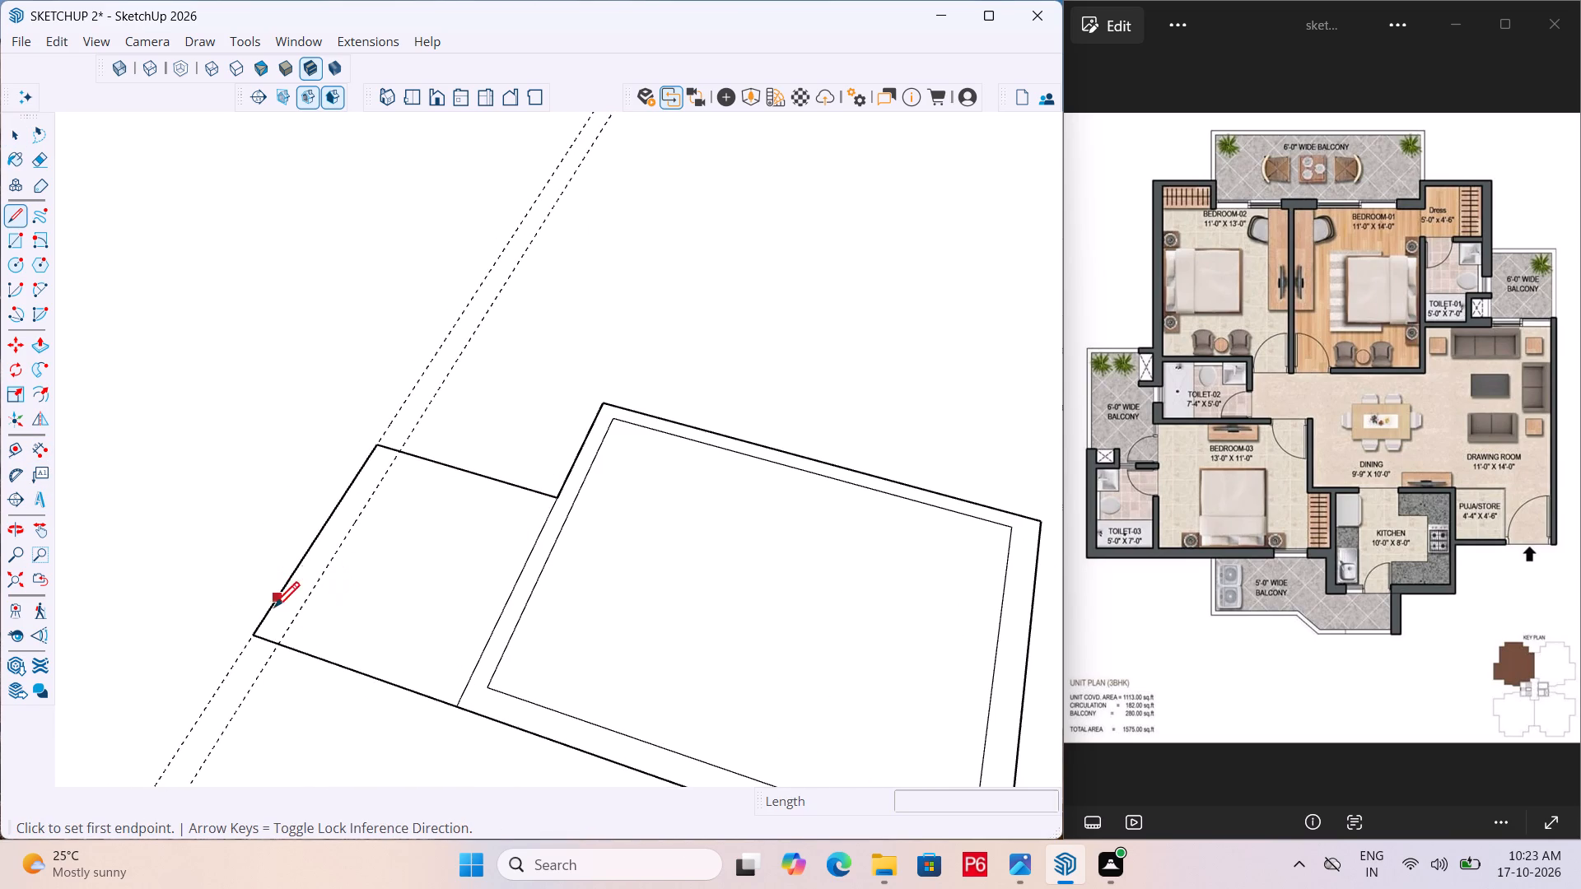
pyautogui.click(281, 646)
pyautogui.click(404, 455)
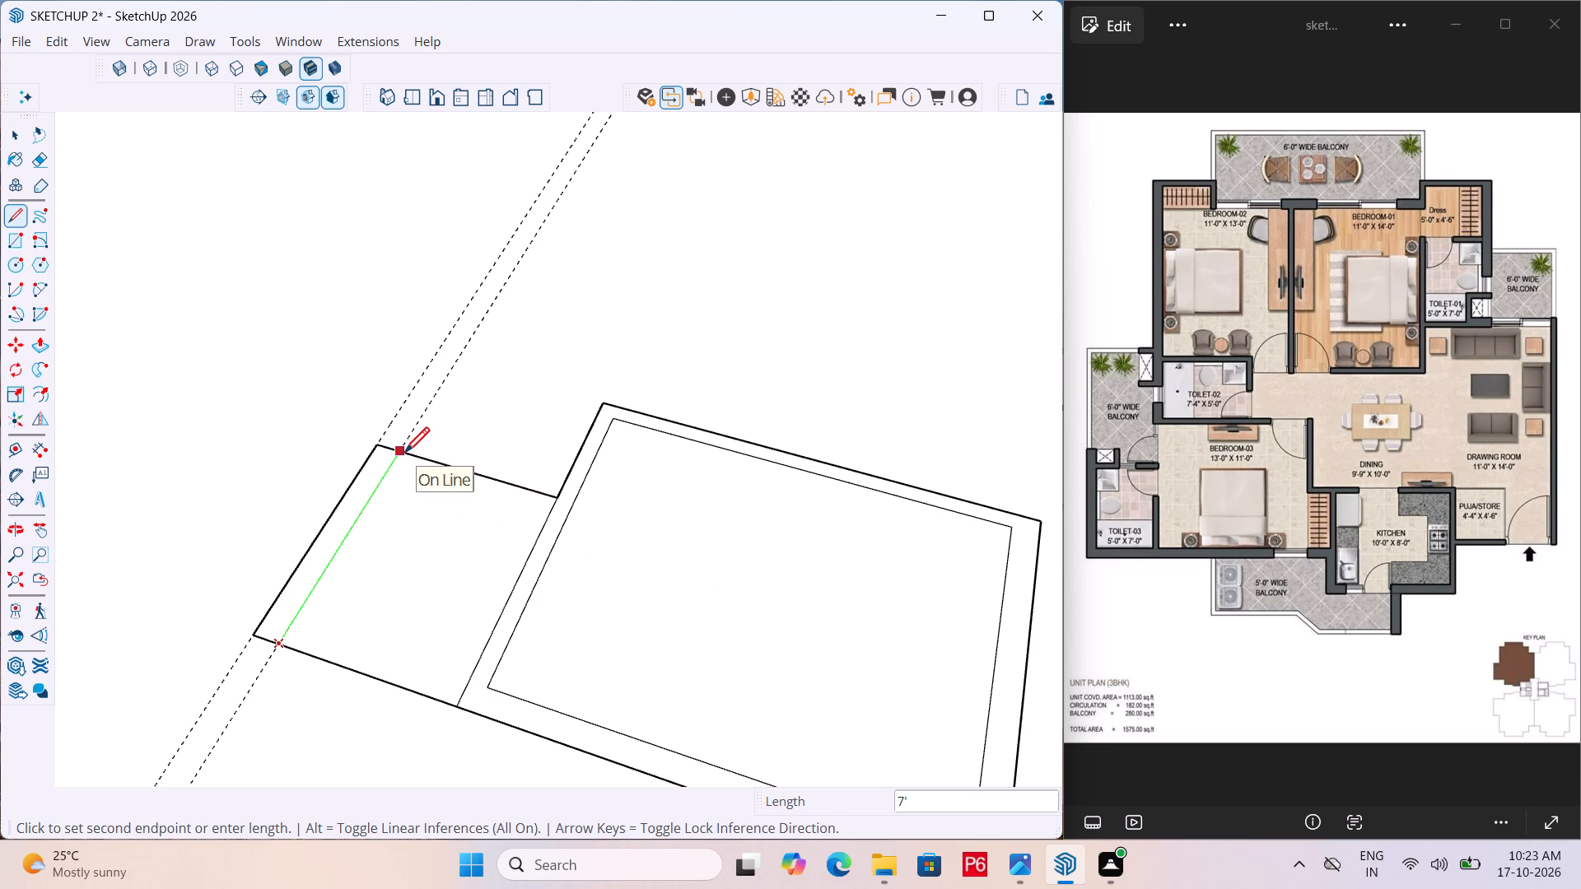
pyautogui.press('space')
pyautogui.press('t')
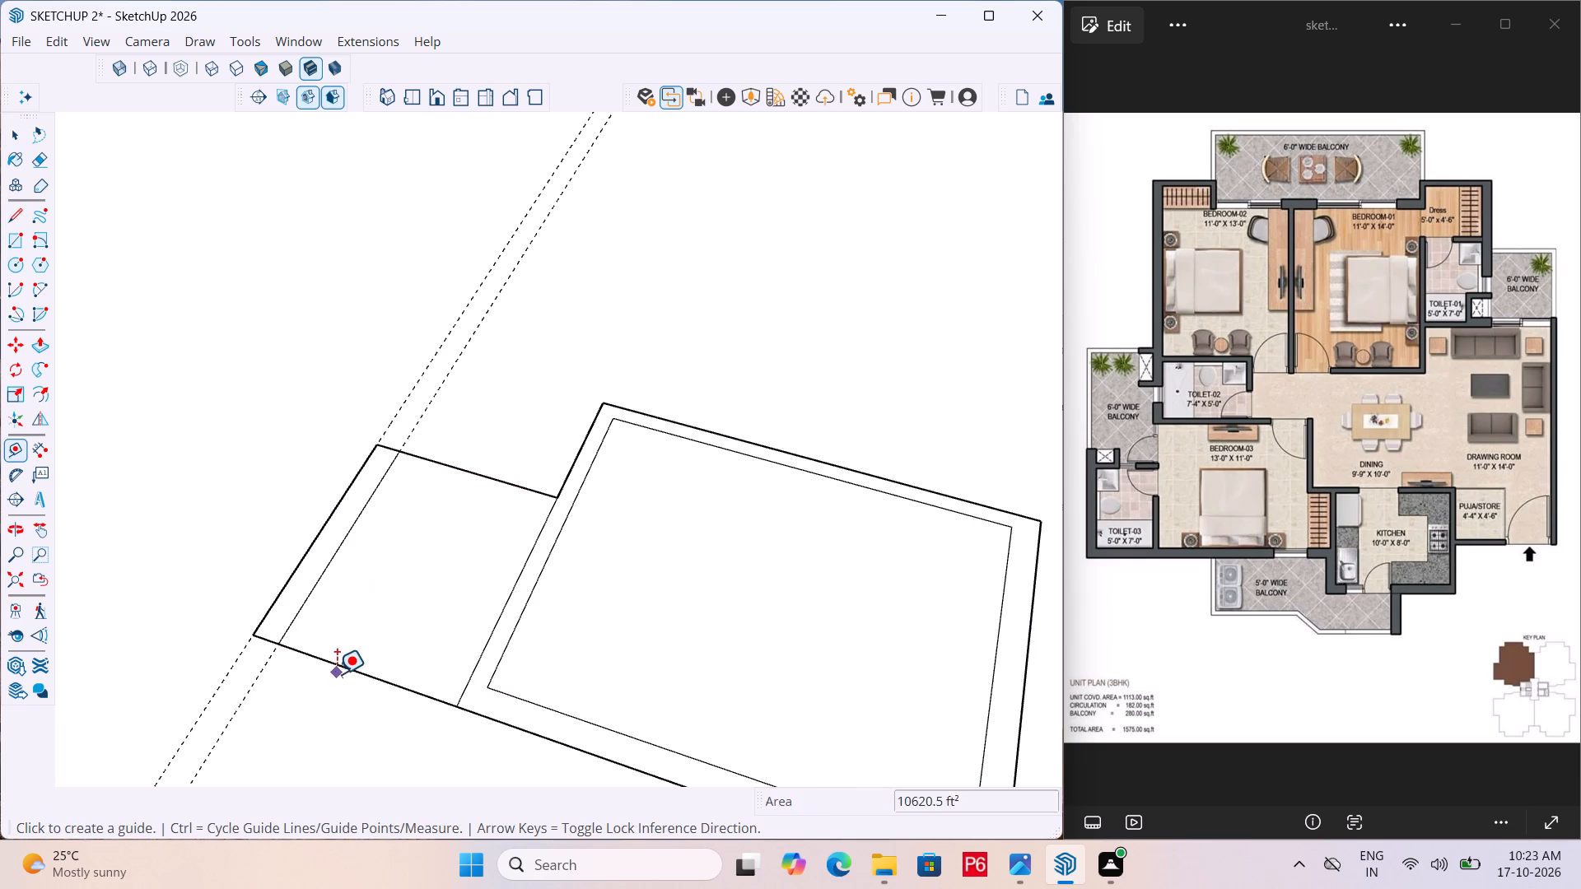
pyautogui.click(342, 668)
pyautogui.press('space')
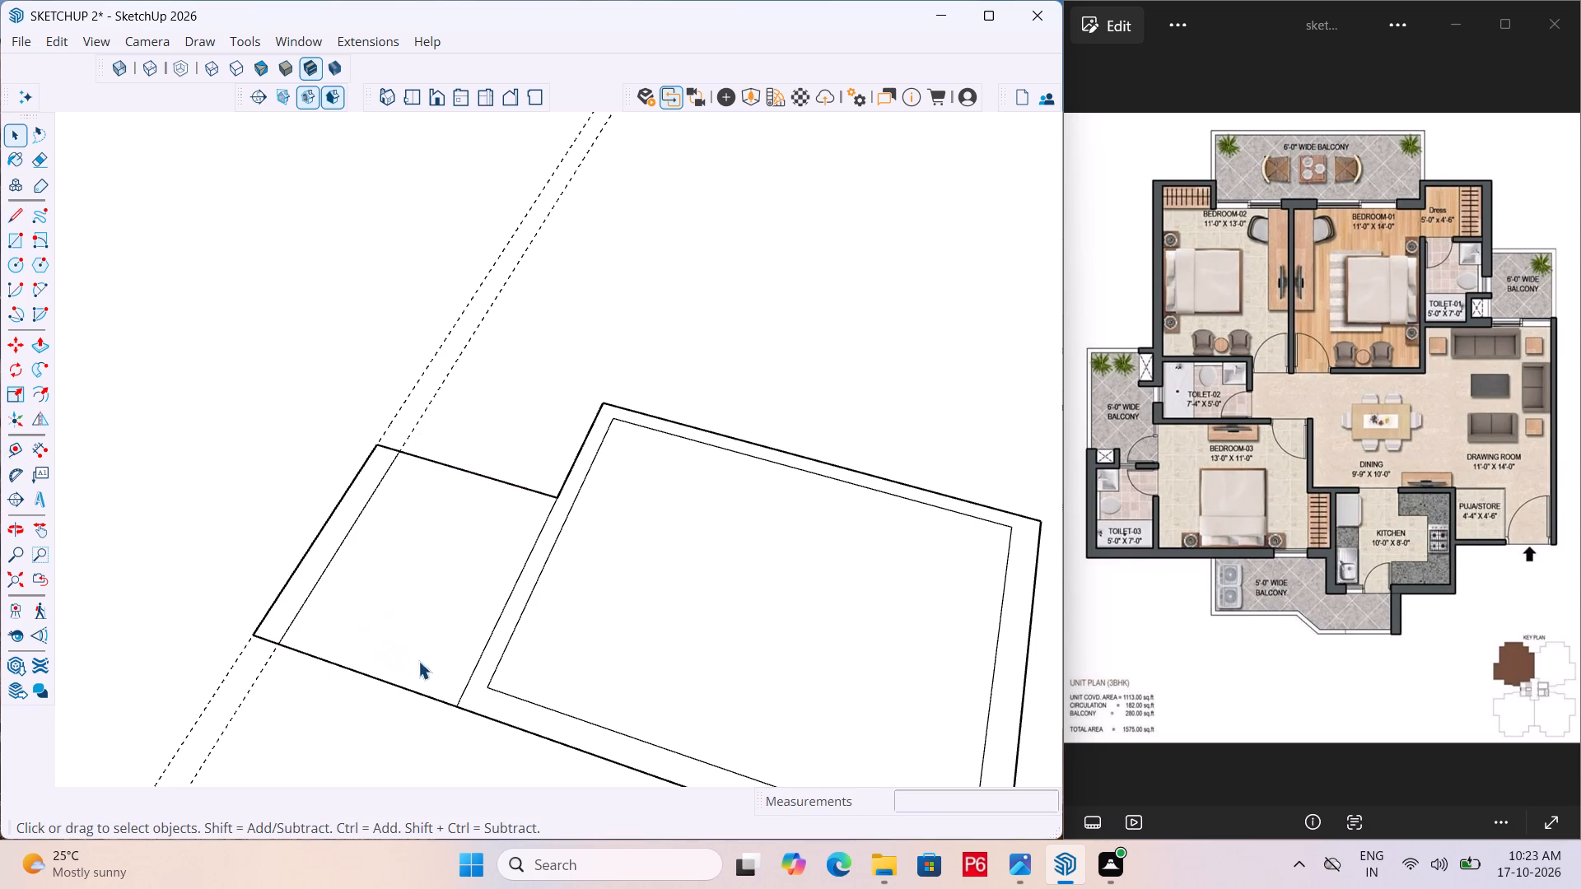
# Draw a line from Bedroom-03's inner corner across the Toilet-03 outline to its inner outer-wall line, continuing the bedroom's inner edge.
pyautogui.press('l')
pyautogui.click(491, 684)
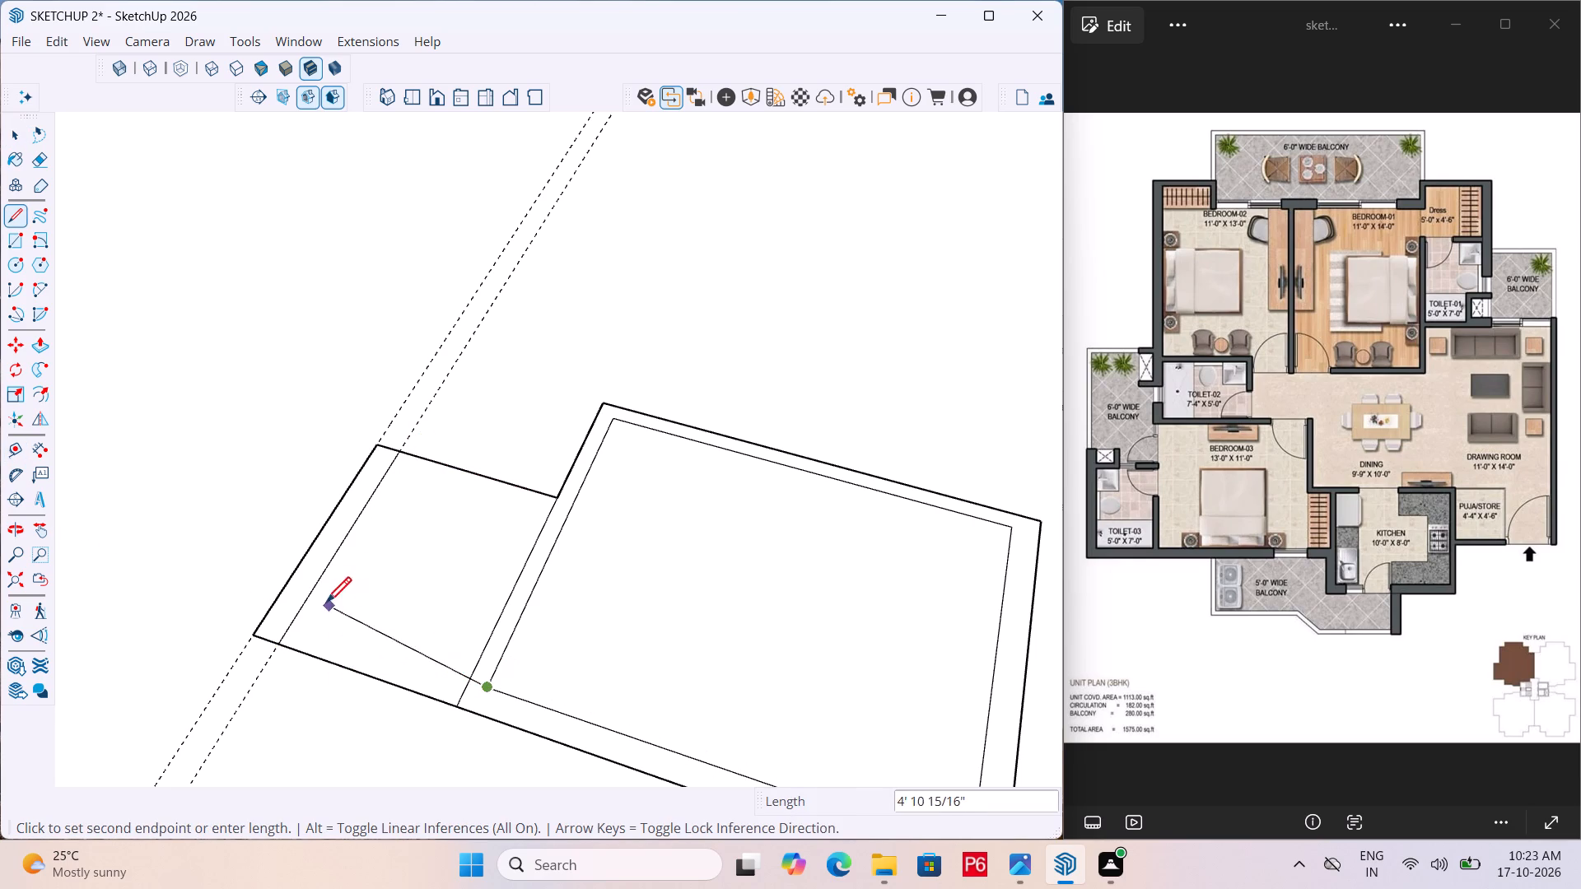
pyautogui.click(291, 625)
pyautogui.press('space')
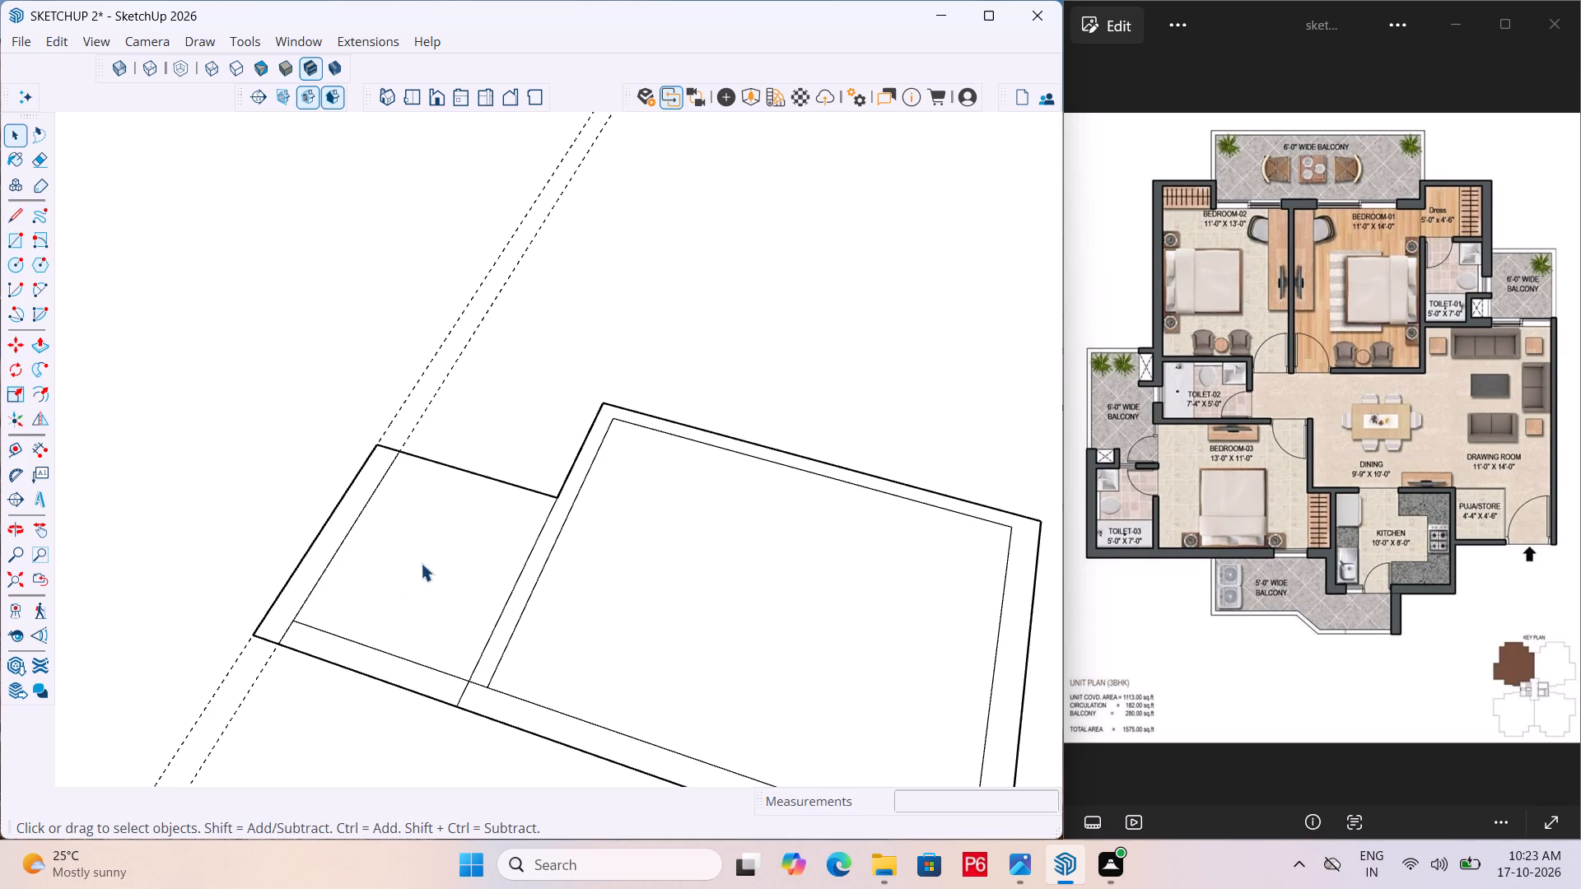
# Place a guide 6" inside Toilet-03's outer edge on the 6'-wide balcony side.
pyautogui.press('t')
pyautogui.click(483, 477)
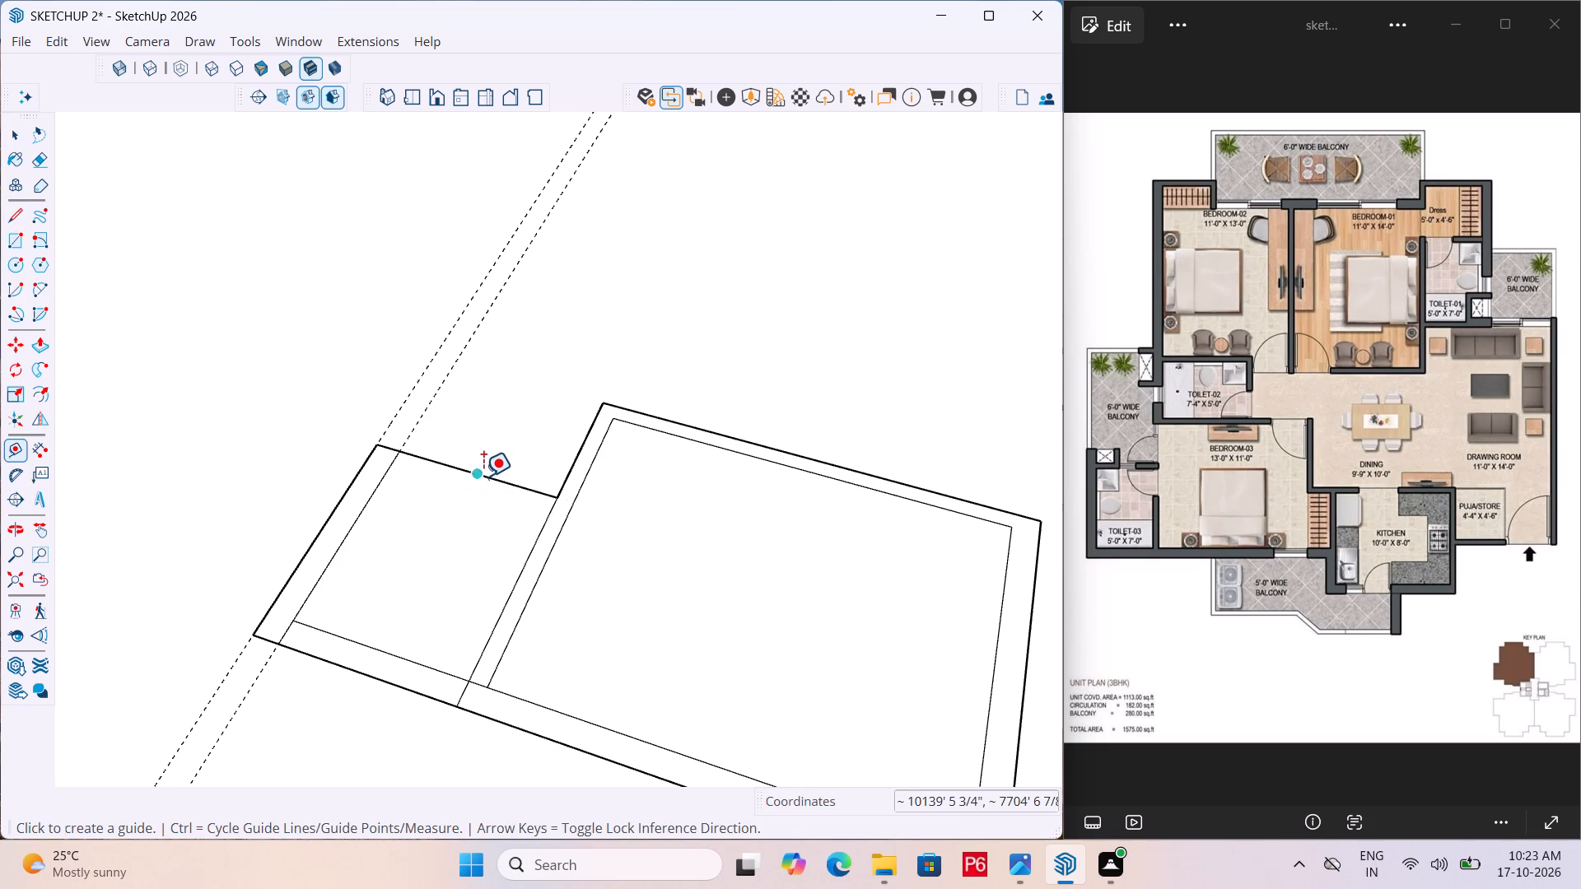
pyautogui.press('6')
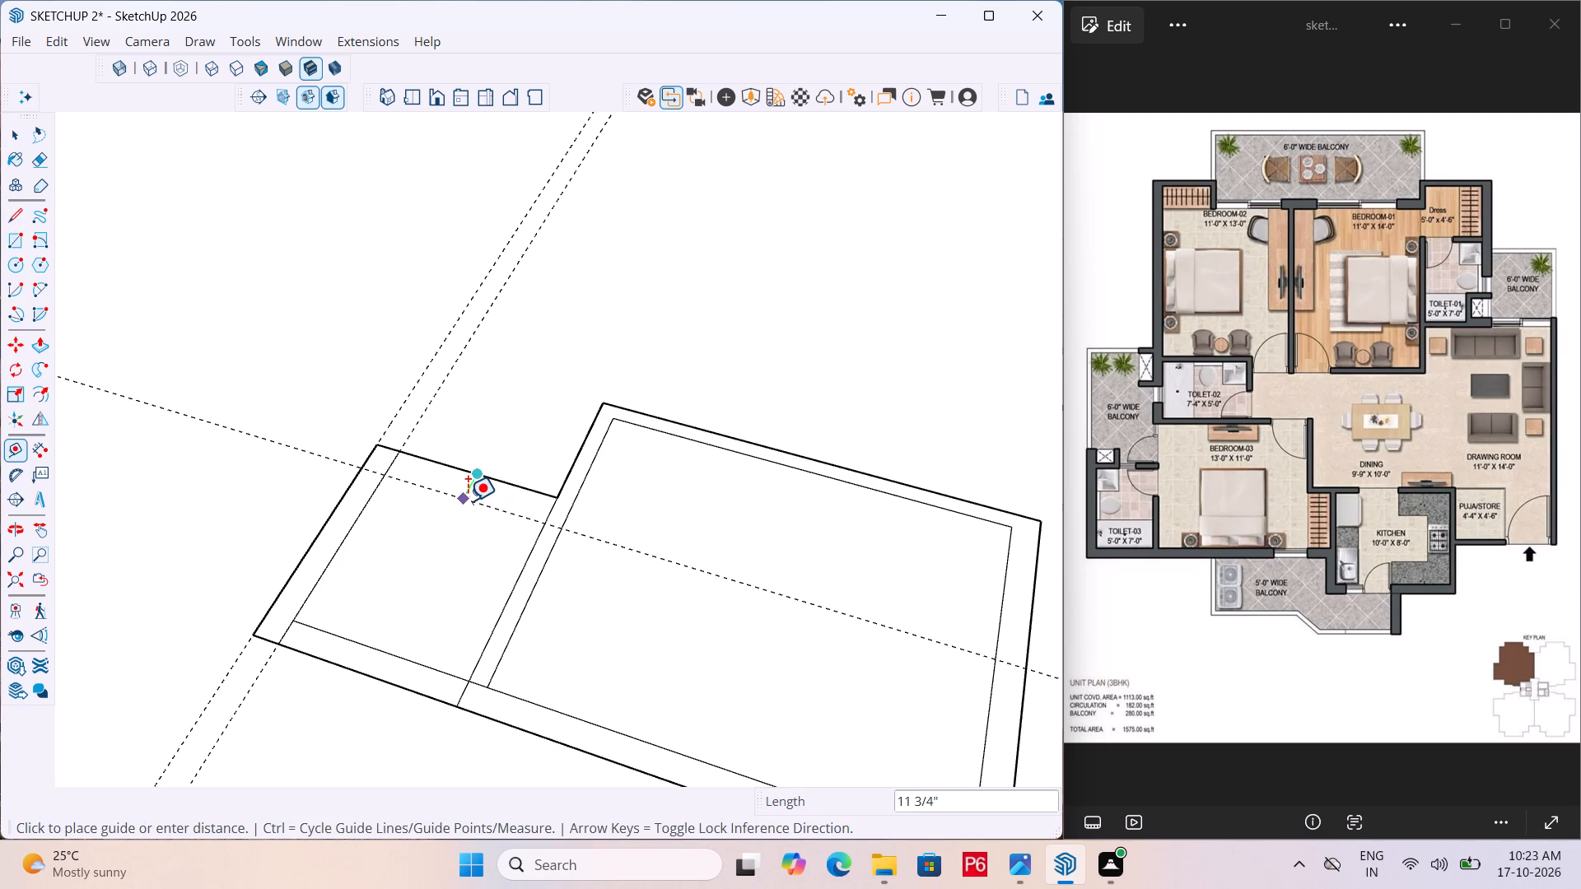
pyautogui.hotkey('shift', '"')
pyautogui.press('Return')
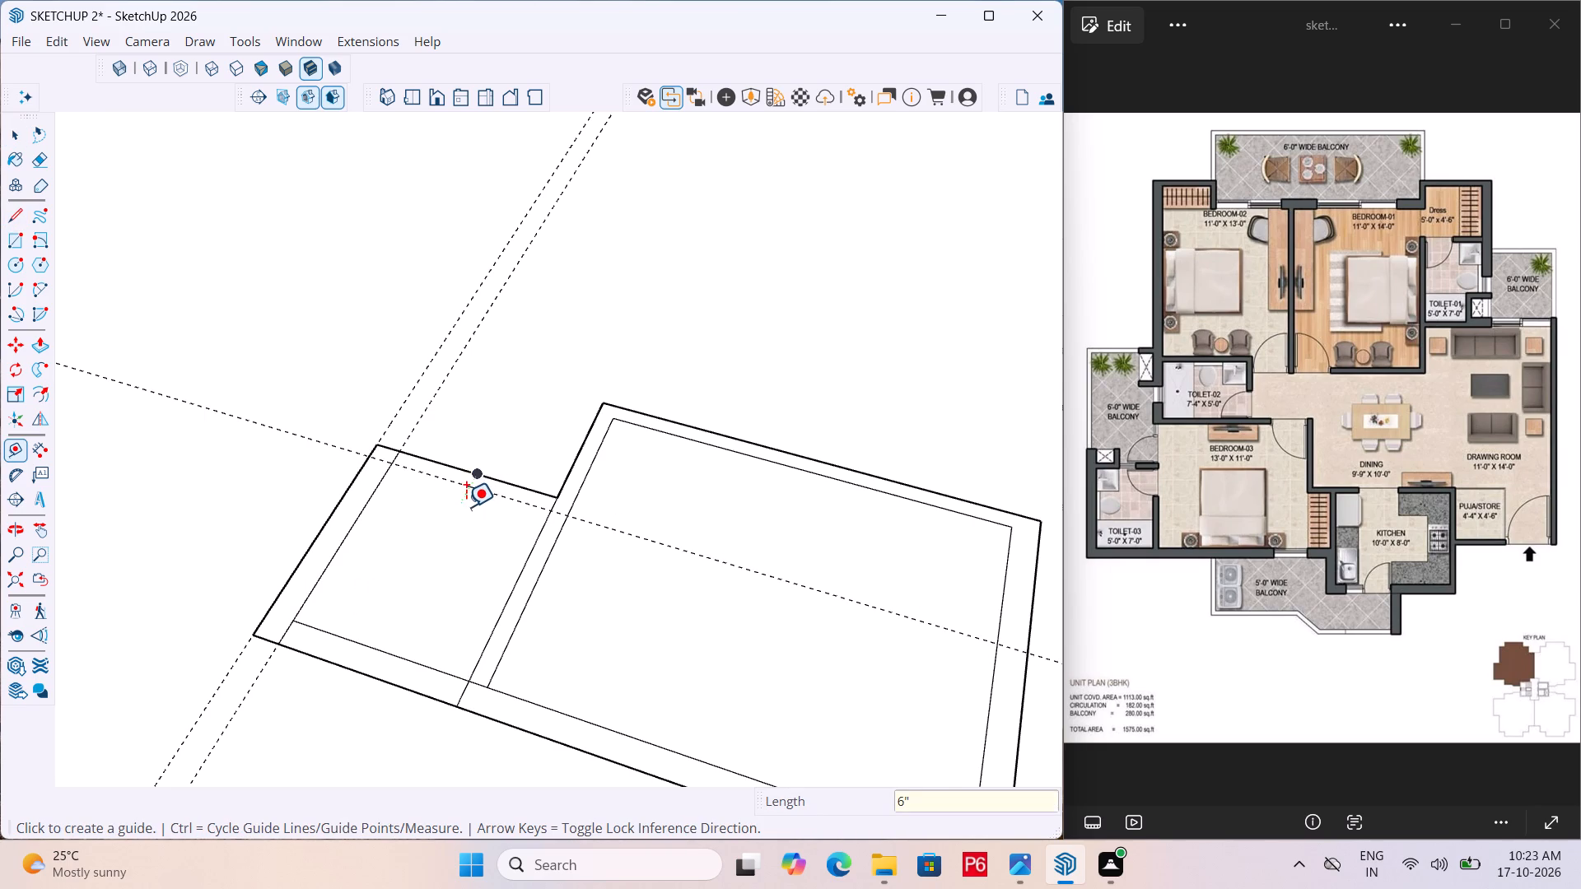
pyautogui.press('space')
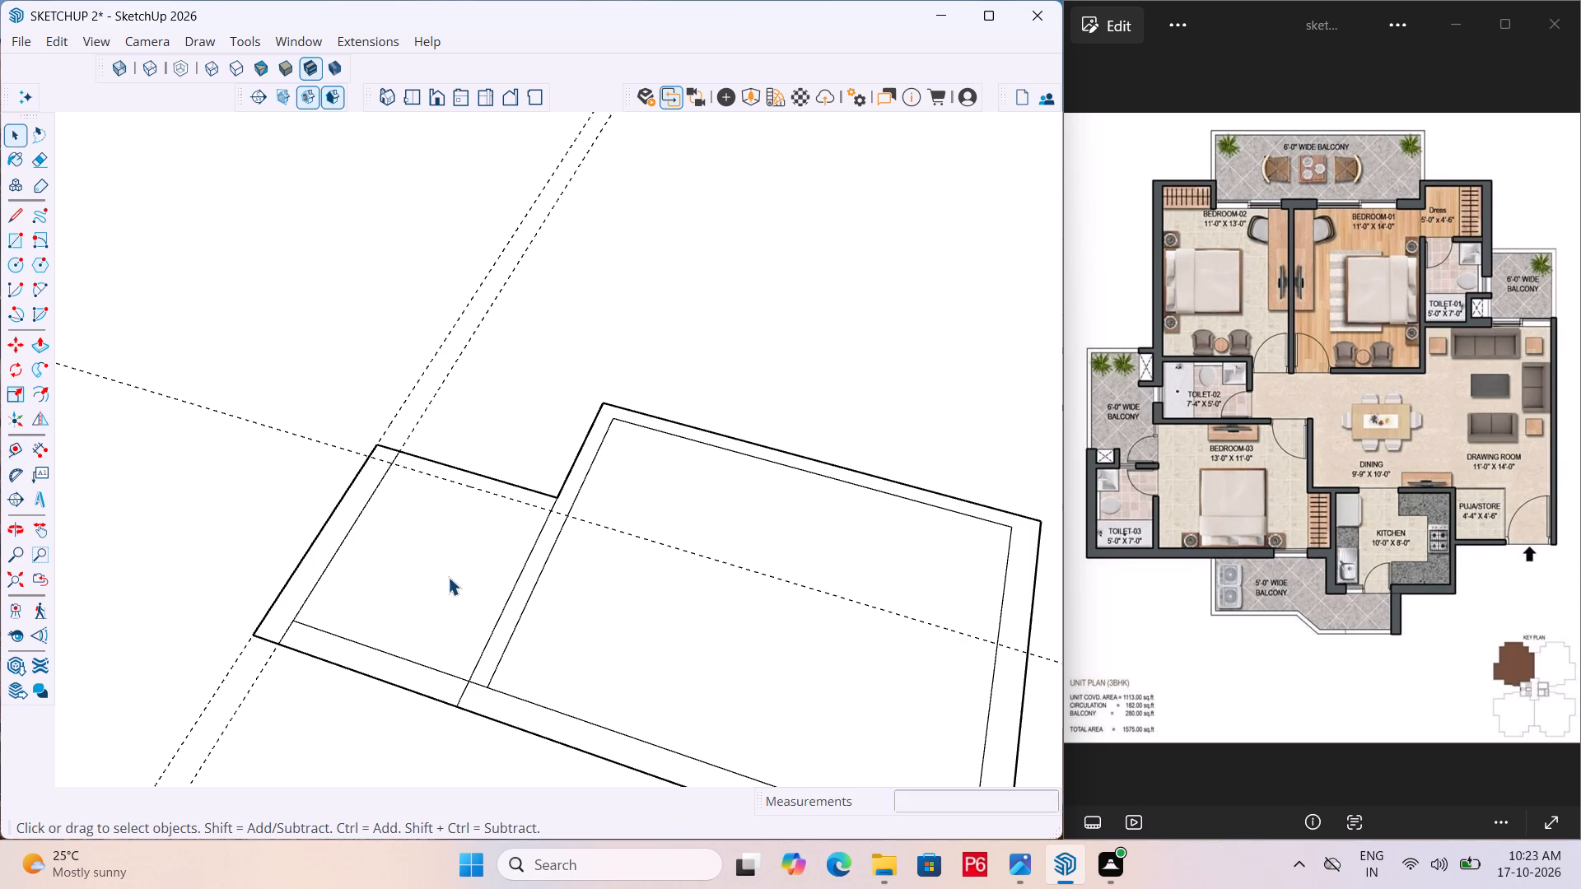
# Draw a 5' line along the guide from Toilet-03's inner wall line to the Bedroom-03 edge, and save the model.
pyautogui.press('l')
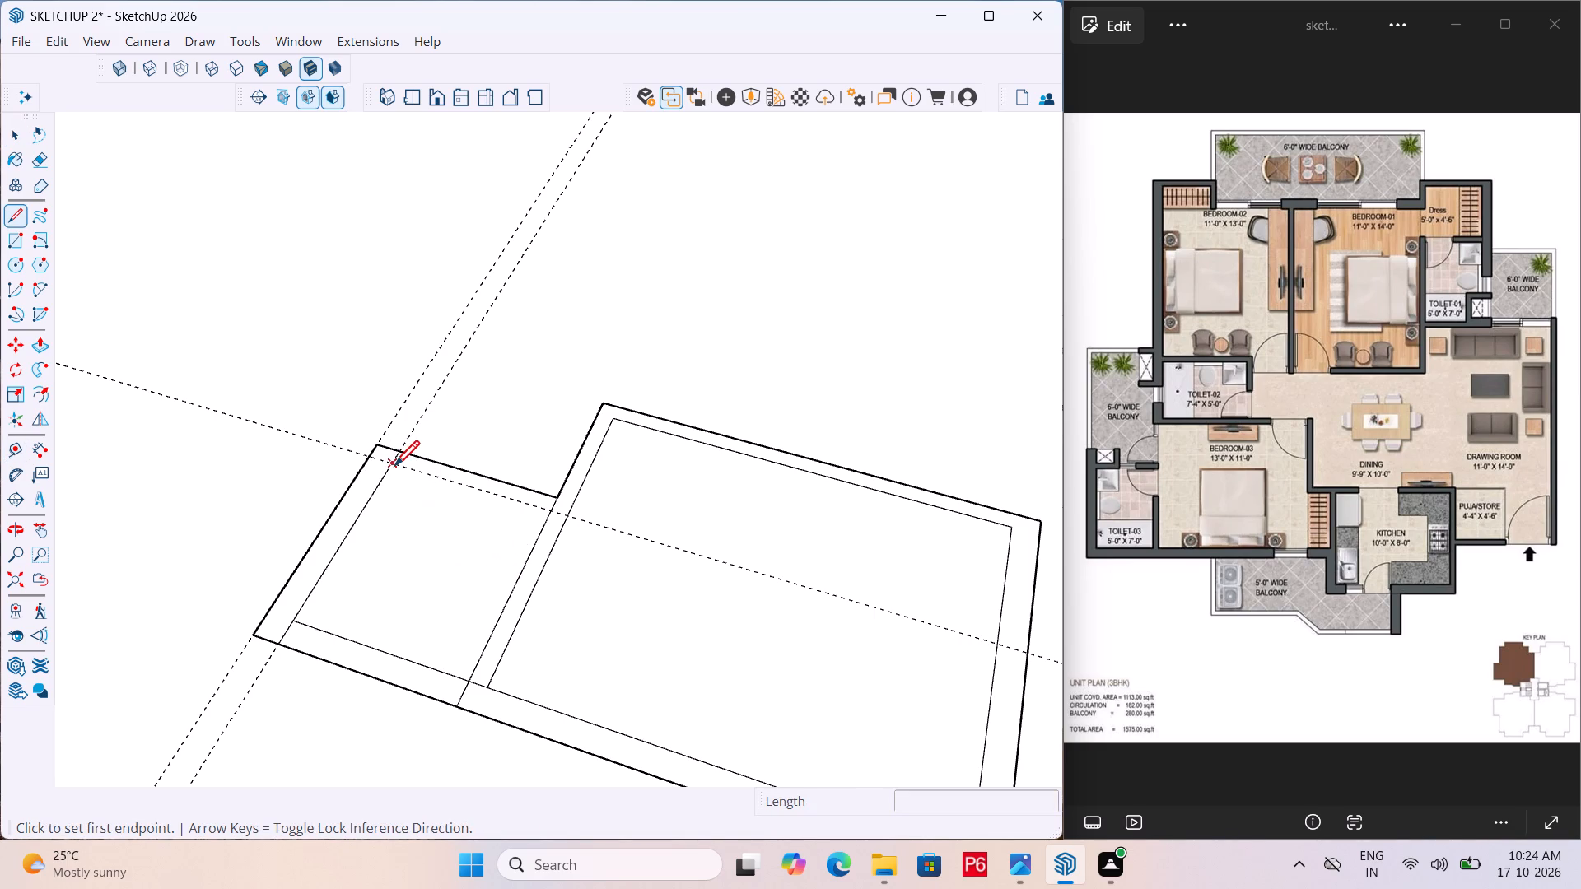
pyautogui.click(394, 468)
pyautogui.click(547, 513)
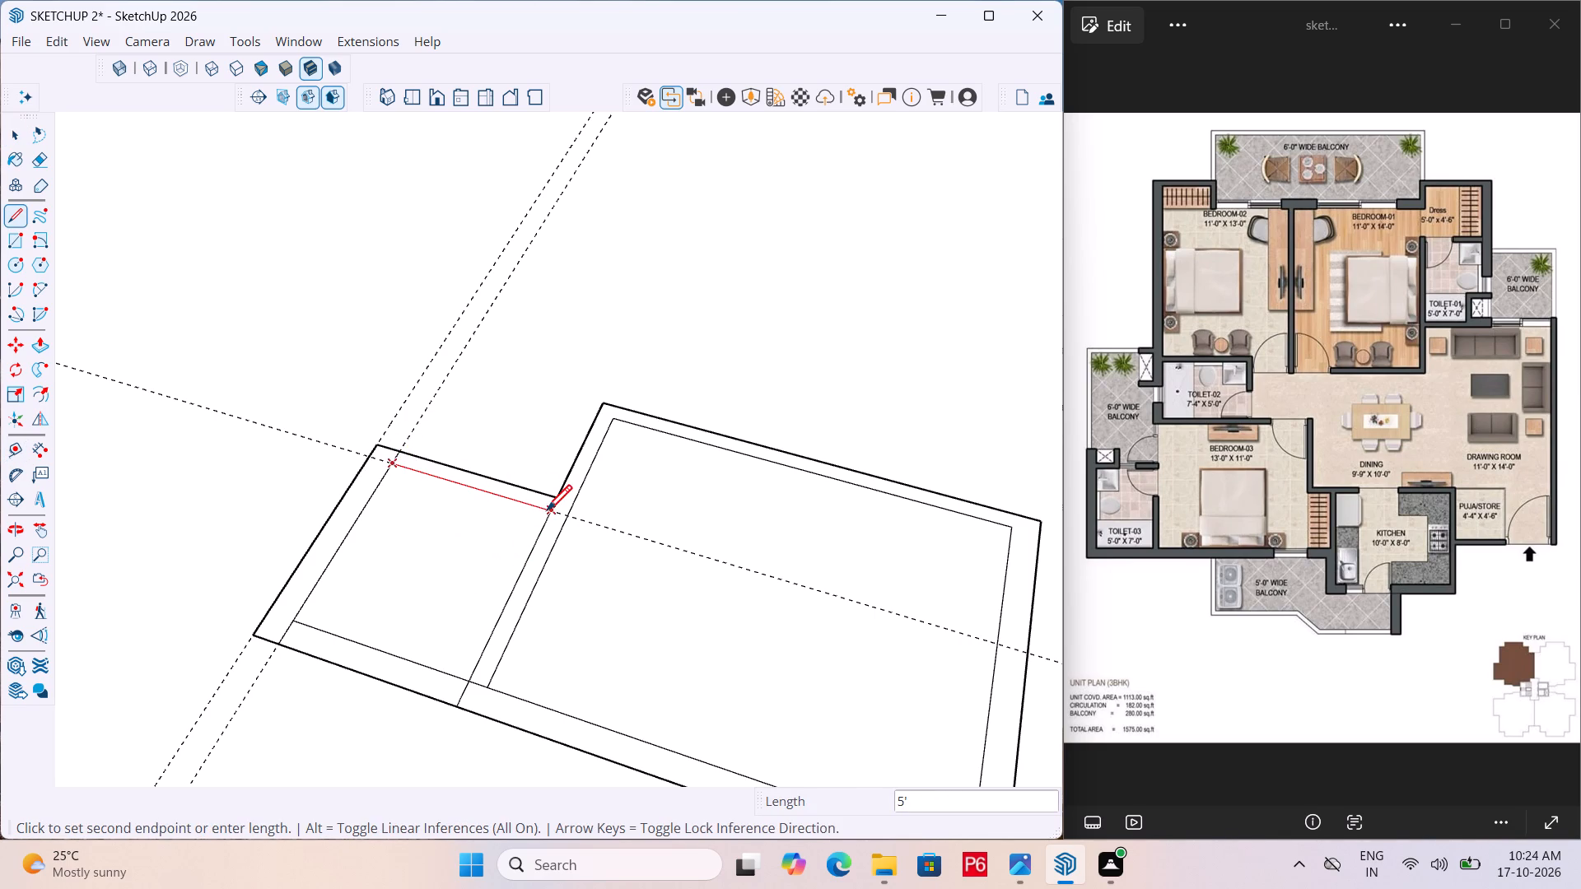
pyautogui.hotkey('ctrl', 's')
pyautogui.hotkey('ctrl', 's')
# Erase the three construction guides around Toilet-03.
pyautogui.scroll(-2, 491, 482)
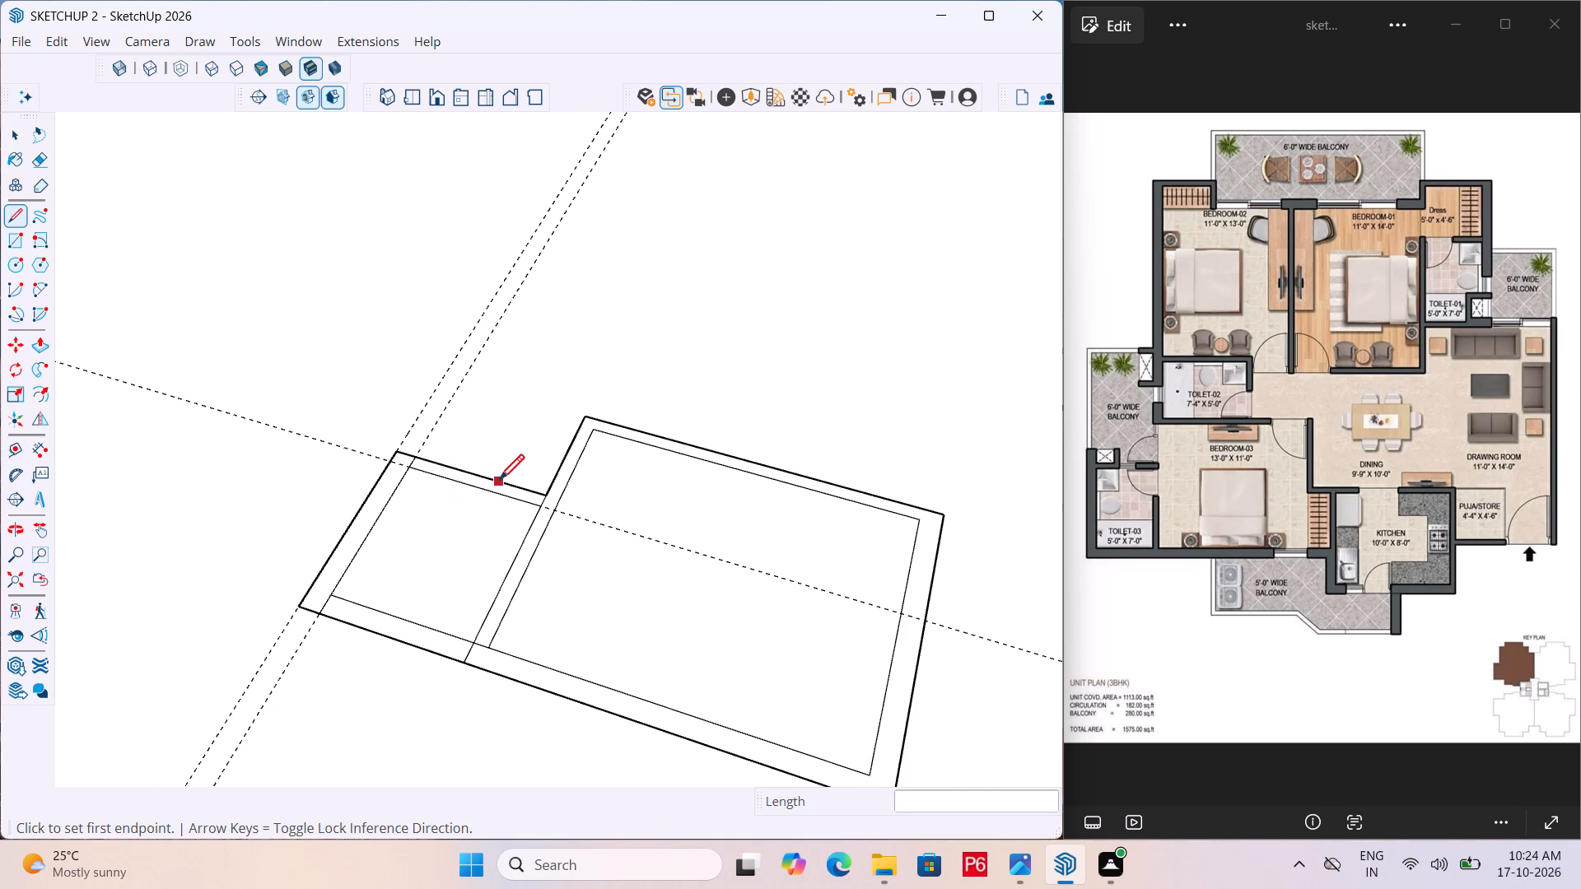
pyautogui.press('t')
pyautogui.press('e')
pyautogui.moveTo(424, 322); pyautogui.dragTo(511, 336)
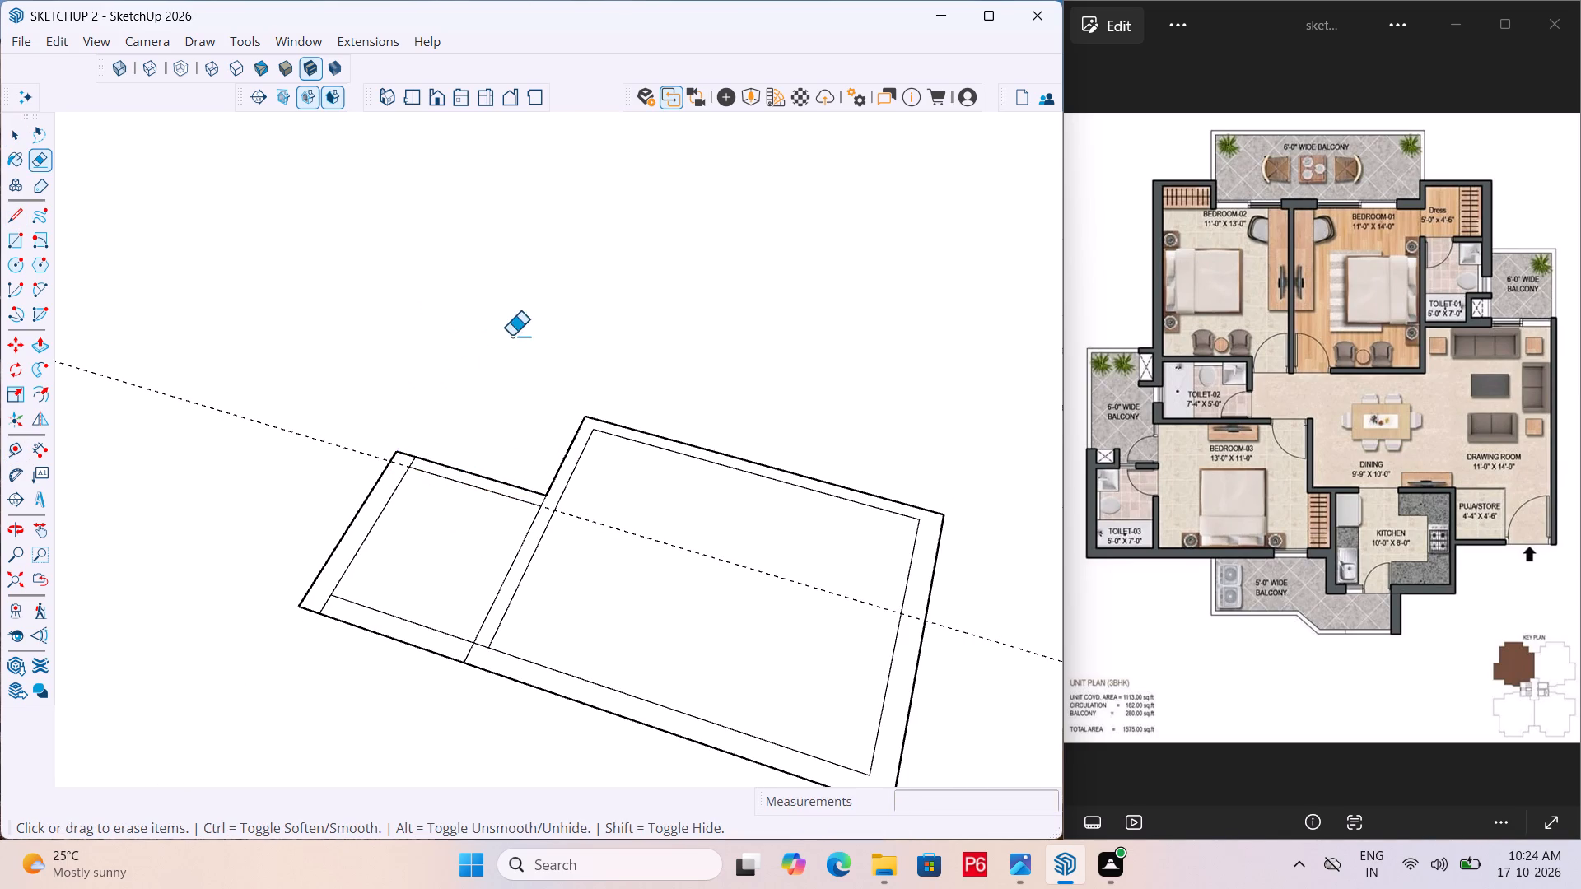
pyautogui.click(511, 336)
pyautogui.moveTo(327, 418); pyautogui.dragTo(315, 443)
pyautogui.click(315, 443)
# Erase the leftover line stubs crossing the wall thickness at Toilet-03's corners and beside Bedroom-03, and save the model.
pyautogui.scroll(4, 484, 506)
pyautogui.scroll(4, 396, 440)
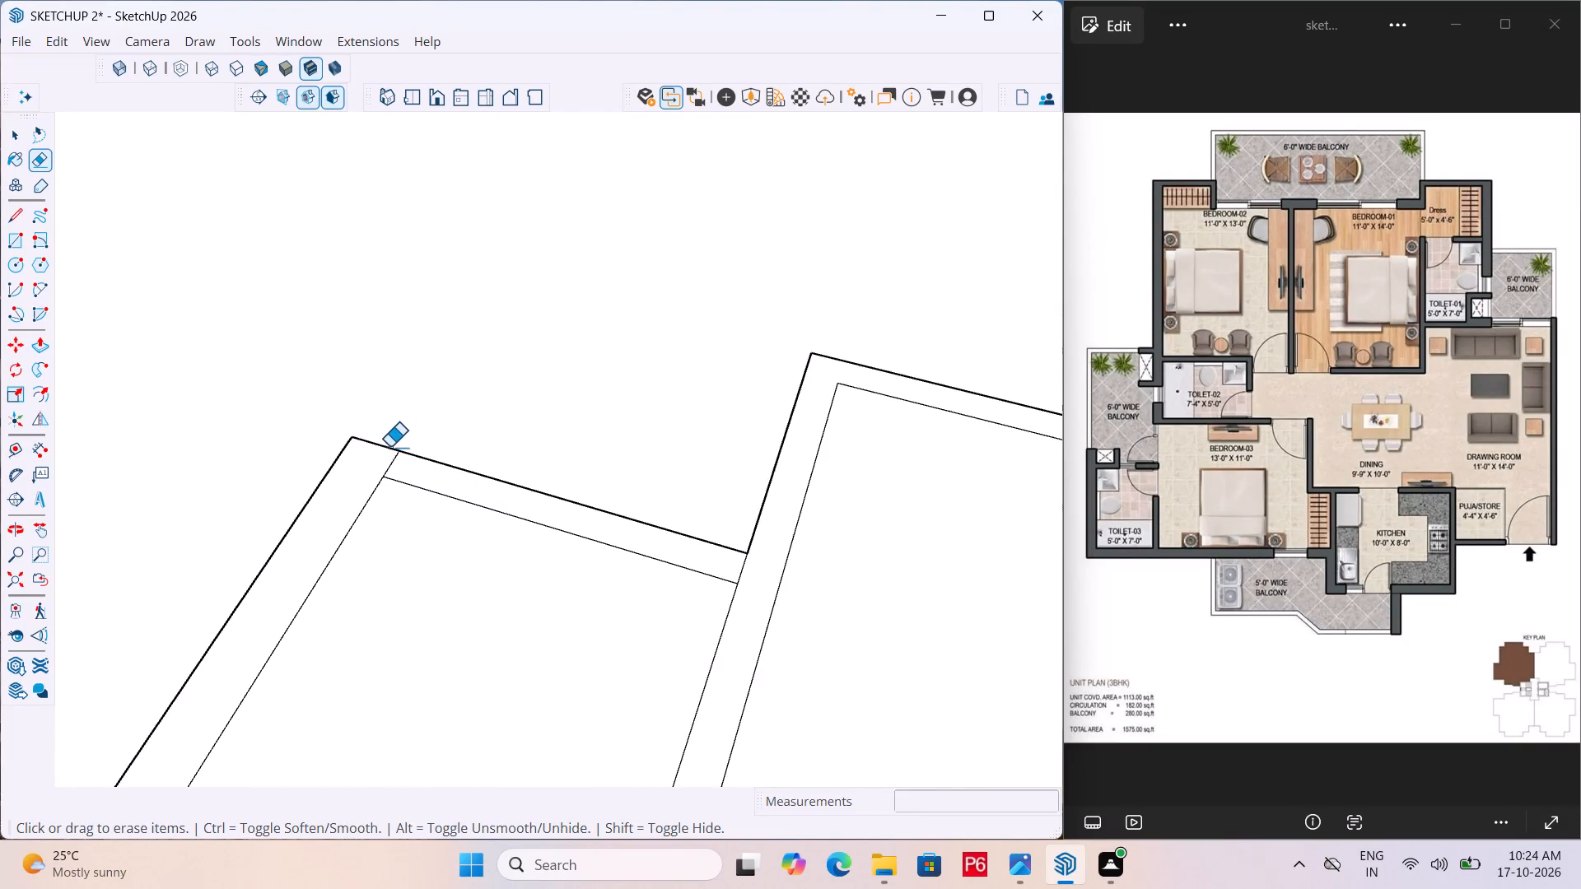
pyautogui.scroll(3, 389, 447)
pyautogui.moveTo(392, 463); pyautogui.dragTo(407, 462)
pyautogui.scroll(-6, 329, 383)
pyautogui.scroll(6, 561, 515)
pyautogui.click(631, 482)
pyautogui.tripleClick(627, 473)
pyautogui.scroll(-6, 534, 373)
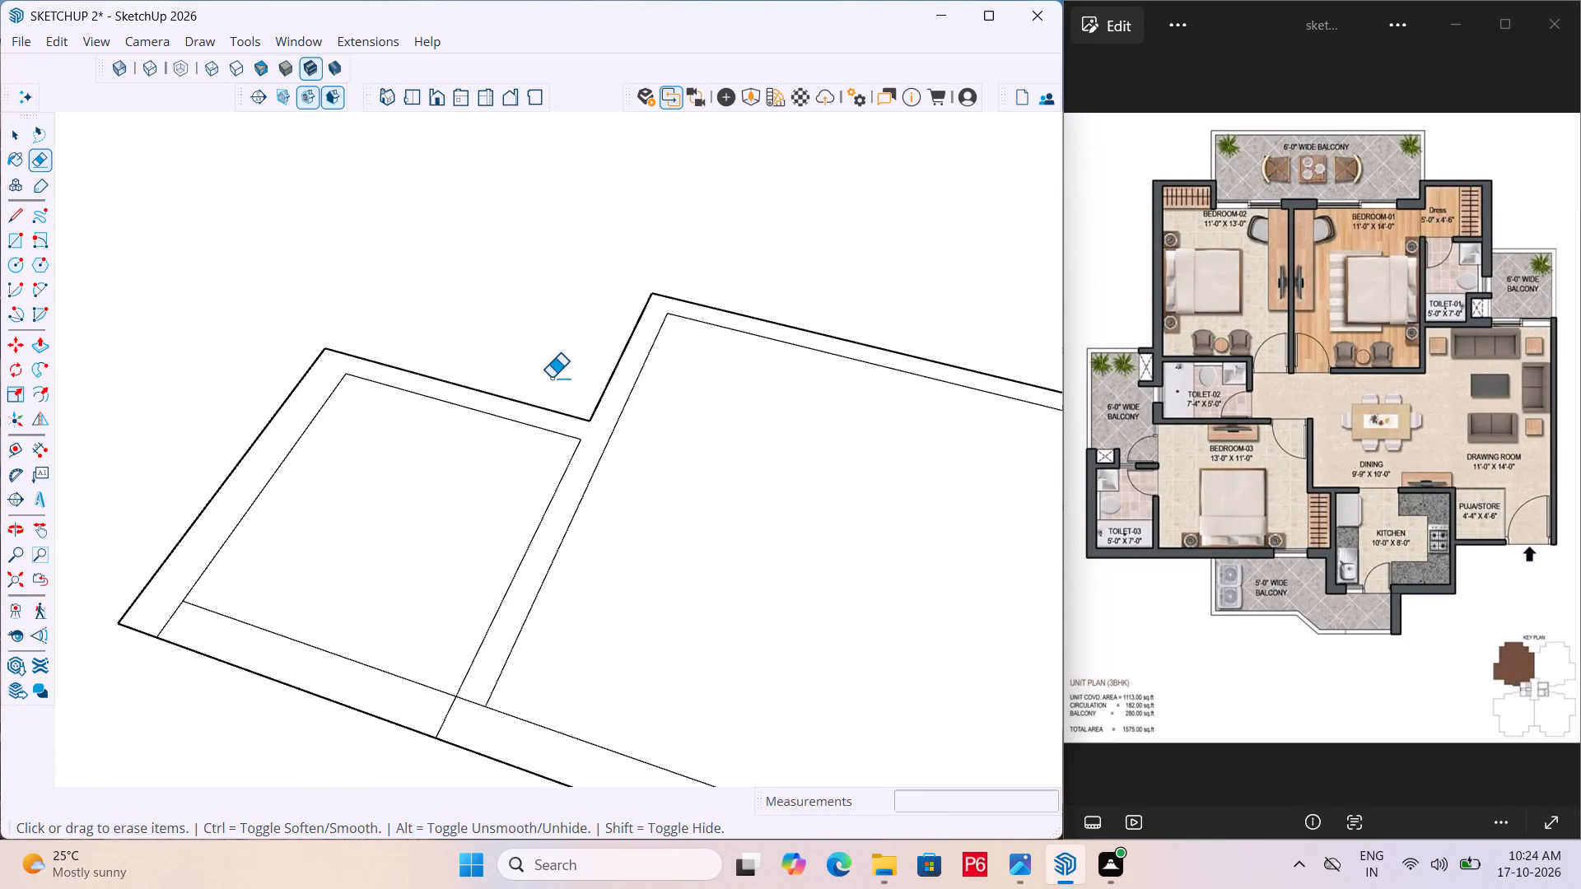
pyautogui.moveTo(449, 729); pyautogui.dragTo(445, 718)
pyautogui.click(445, 718)
pyautogui.moveTo(468, 701); pyautogui.dragTo(475, 692)
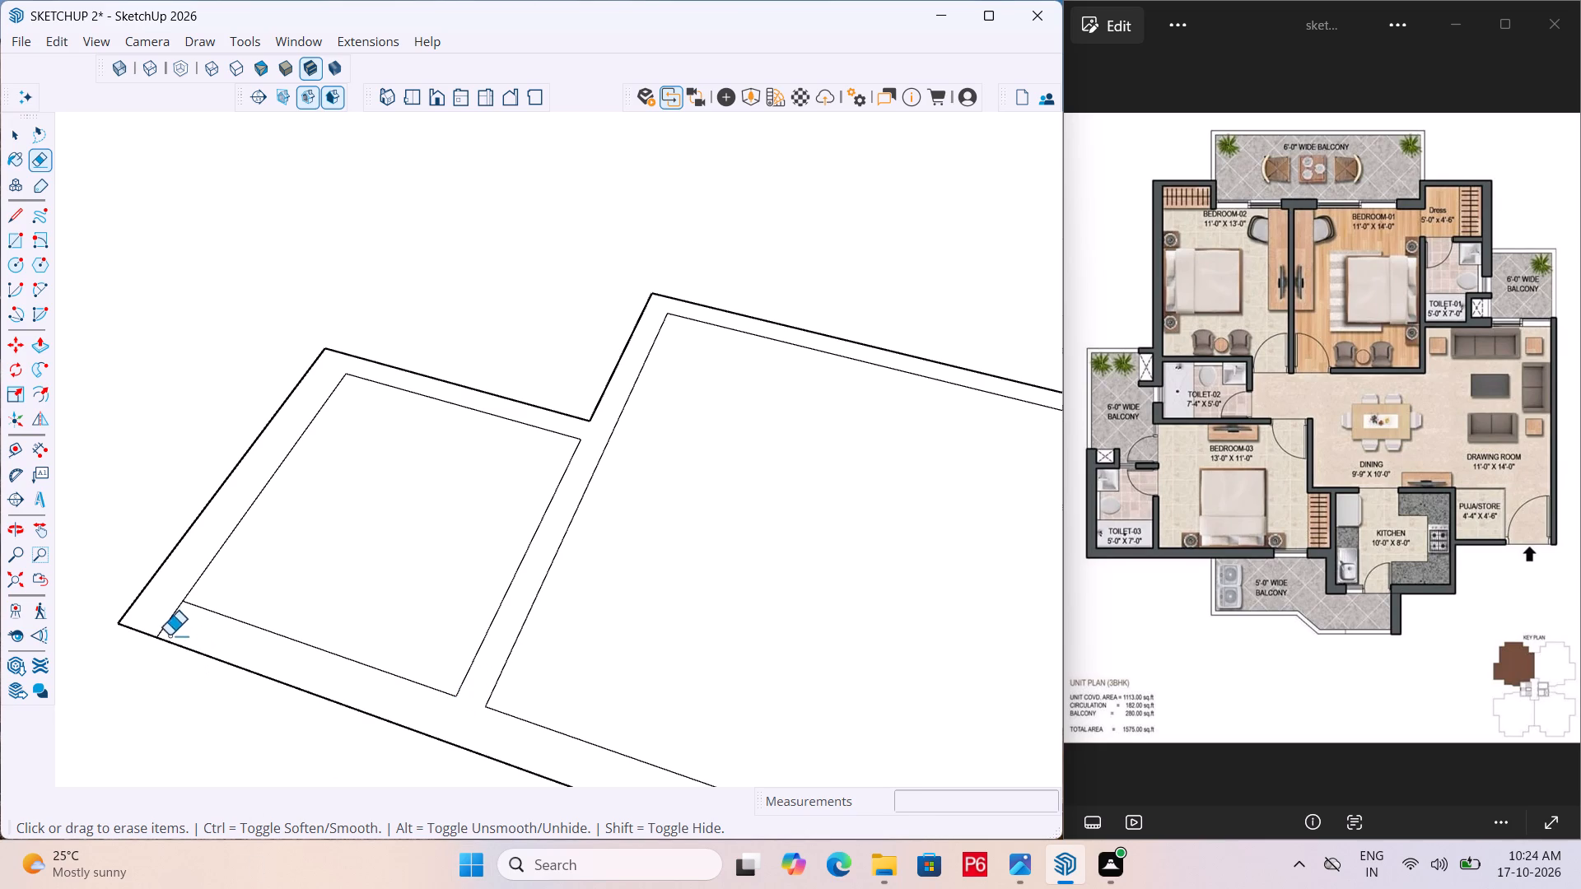
pyautogui.click(169, 622)
pyautogui.scroll(-6, 247, 574)
pyautogui.scroll(-3, 347, 532)
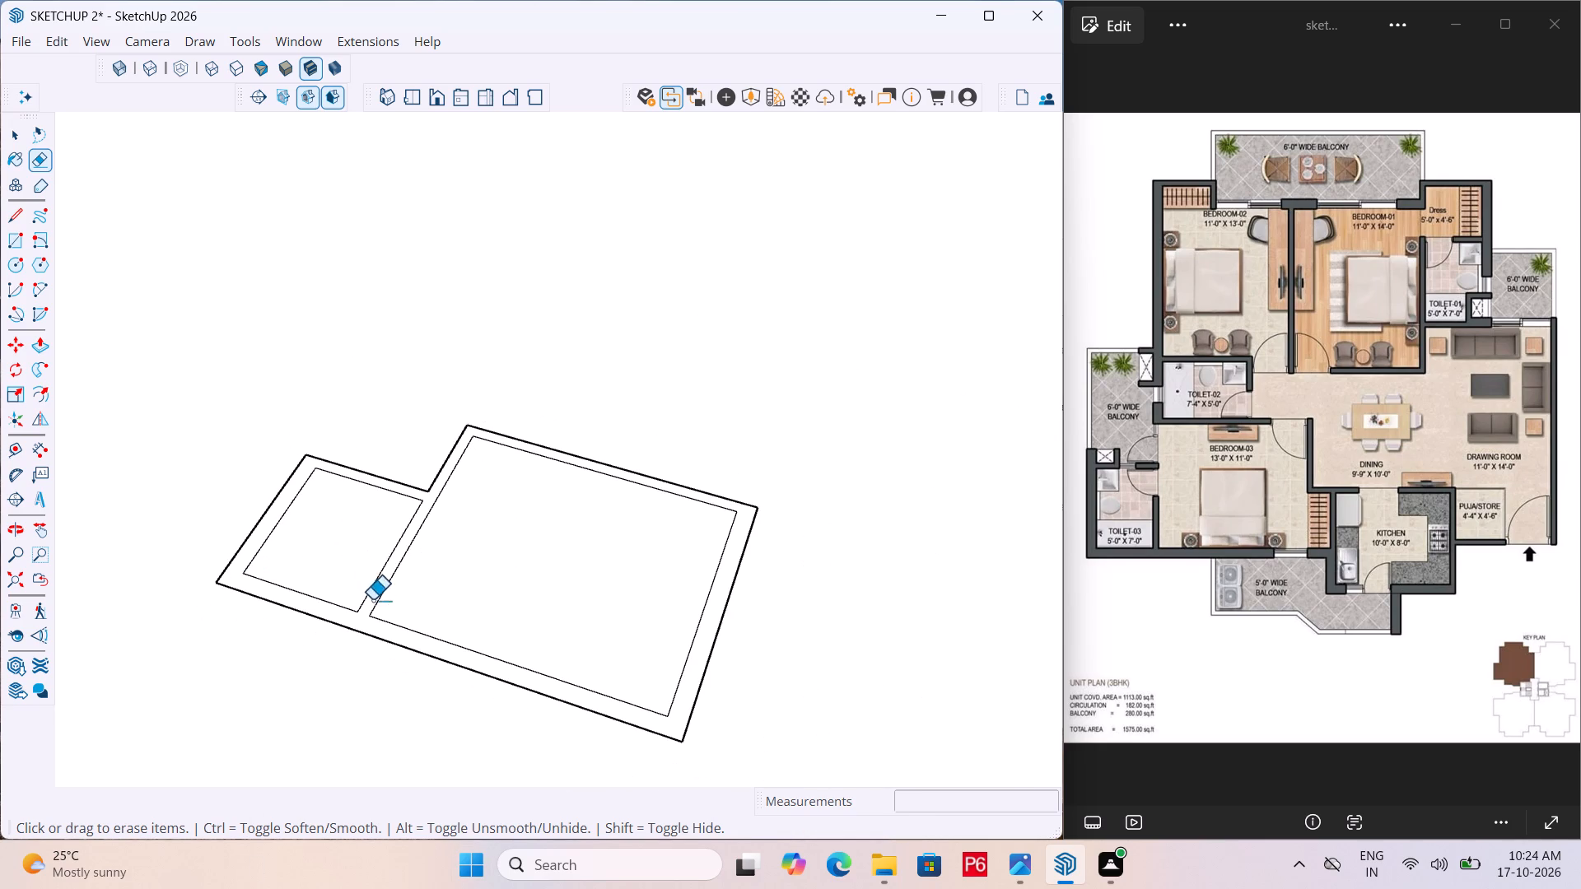
pyautogui.hotkey('ctrl', 's')
pyautogui.hotkey('ctrl', 's')
pyautogui.hotkey('ctrl', 's')
# From Toilet-03's outer corner, draw balcony edges 6' along green and 5' 9" along red, level with Bedroom-03's outer edge.
pyautogui.moveTo(370, 548); pyautogui.dragTo(498, 626, button='middle')
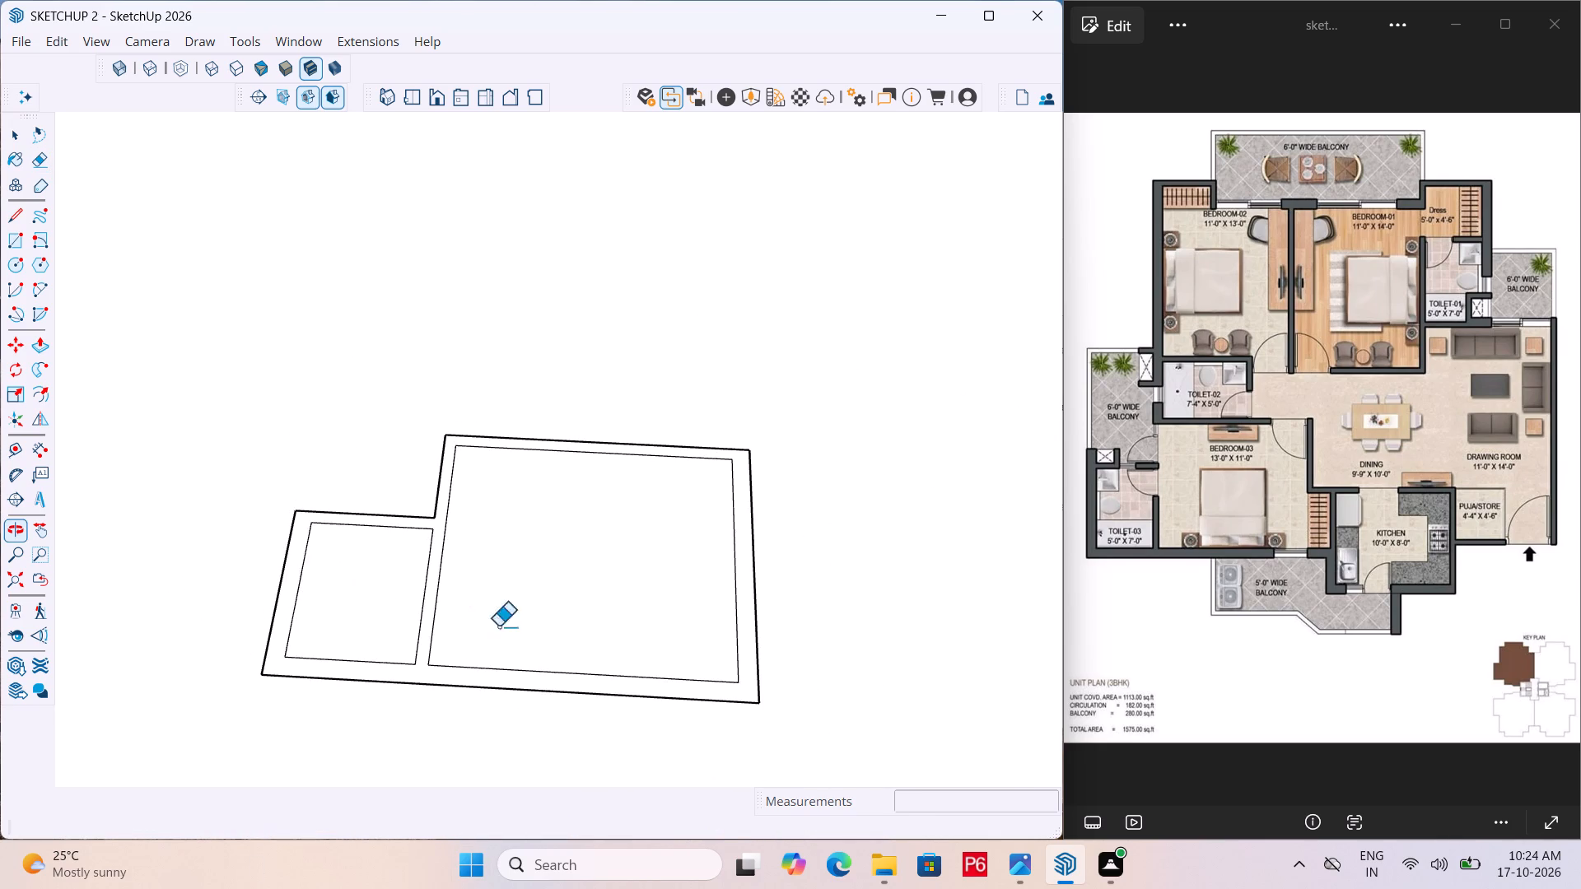
pyautogui.scroll(5, 322, 381)
pyautogui.press('l')
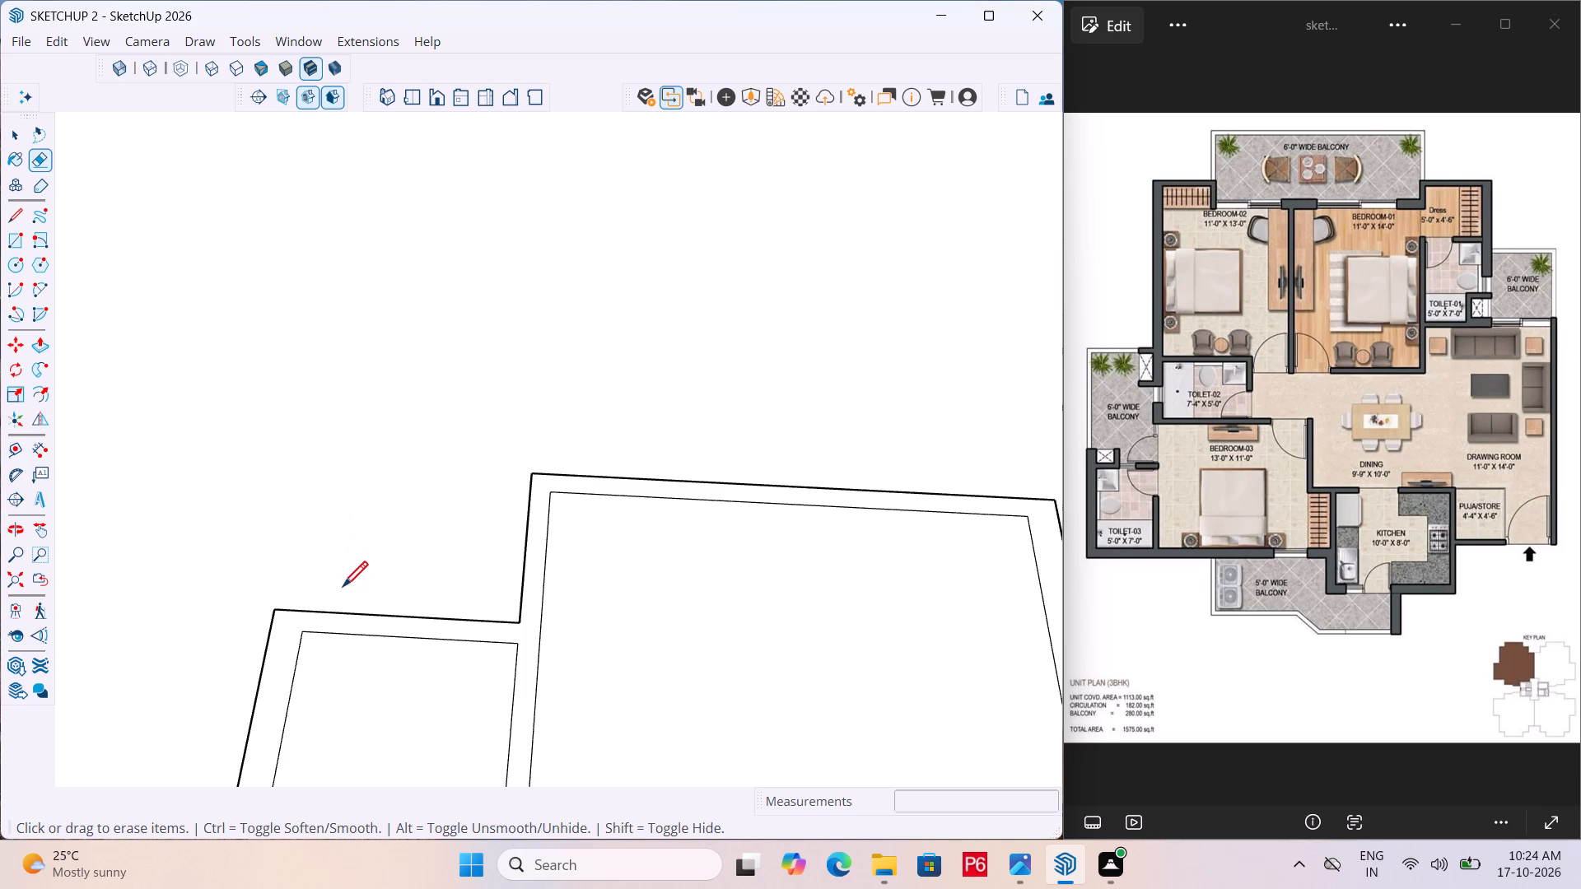
pyautogui.moveTo(280, 609); pyautogui.dragTo(282, 586)
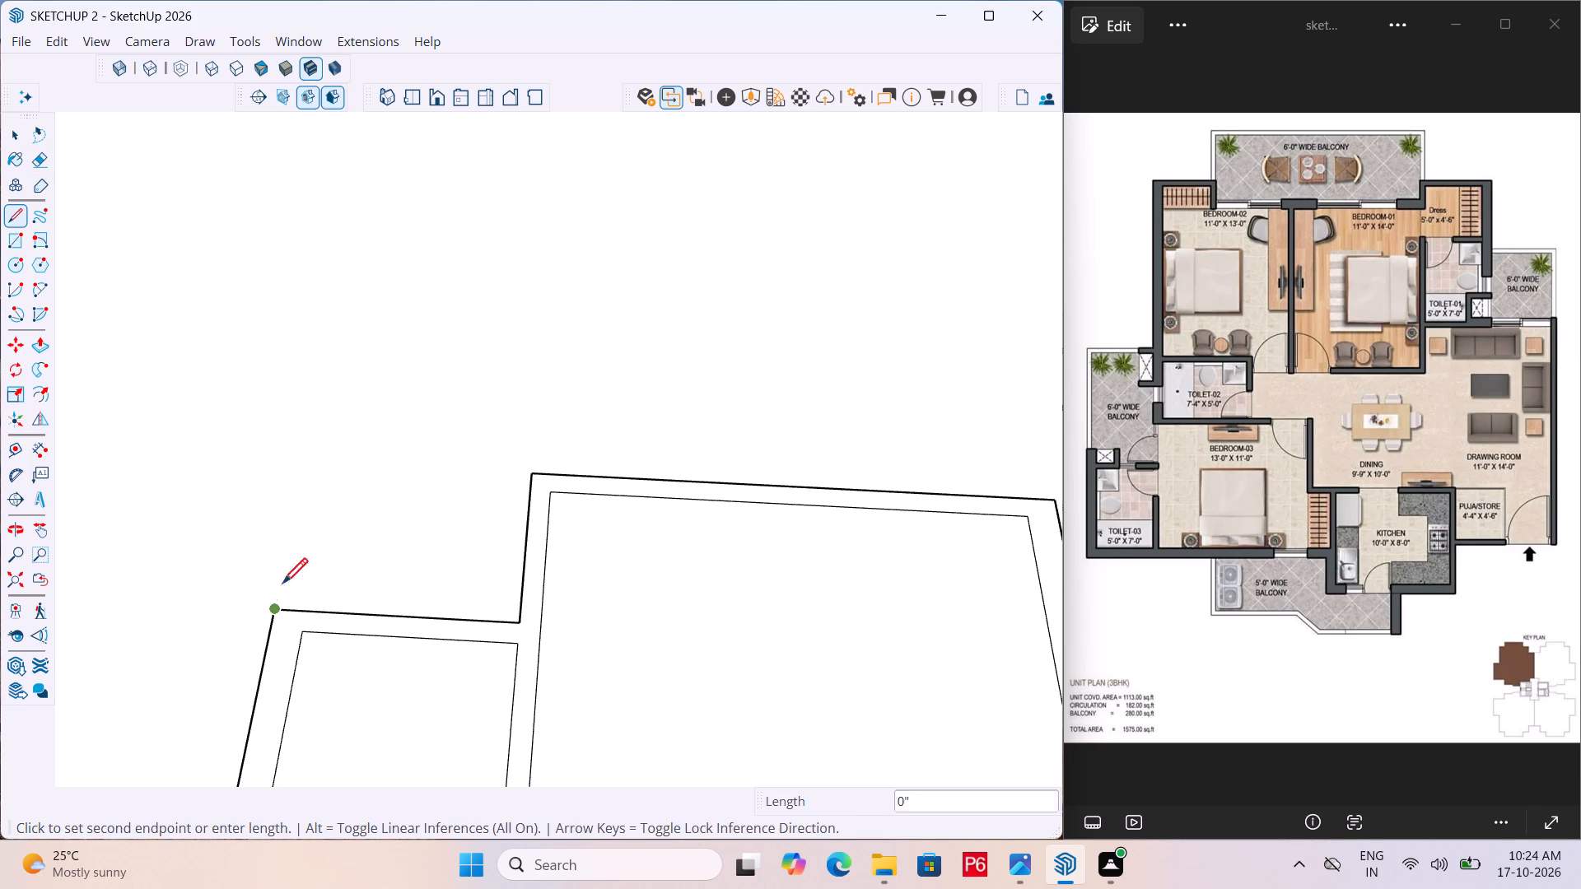
pyautogui.moveTo(282, 586); pyautogui.dragTo(285, 576)
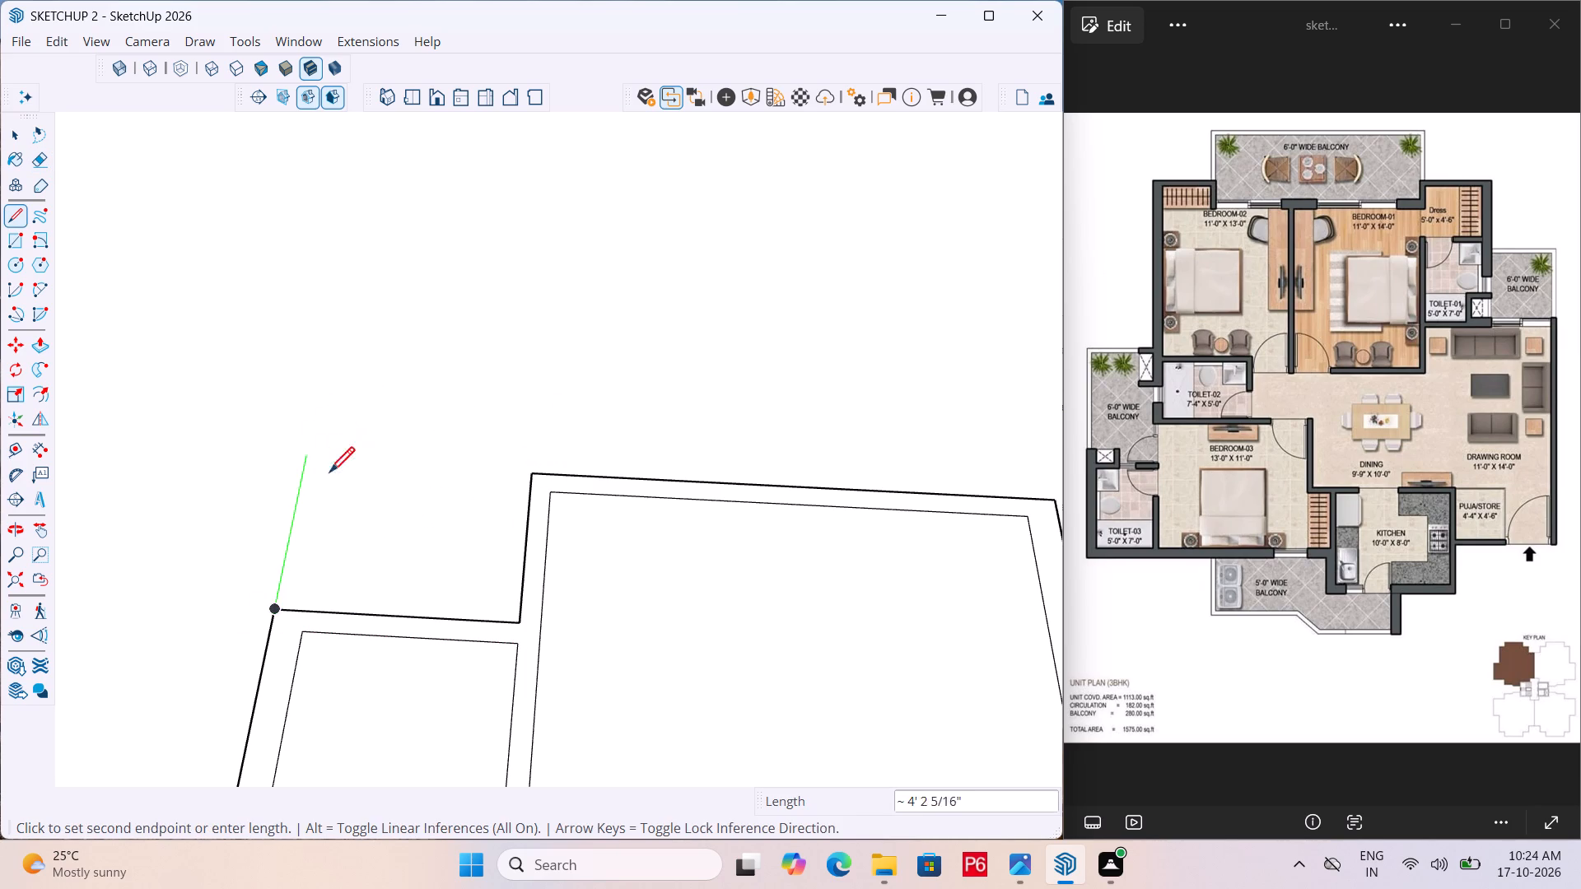
pyautogui.scroll(-5, 526, 515)
pyautogui.scroll(-2, 735, 454)
pyautogui.moveTo(739, 494); pyautogui.dragTo(256, 642, button='middle')
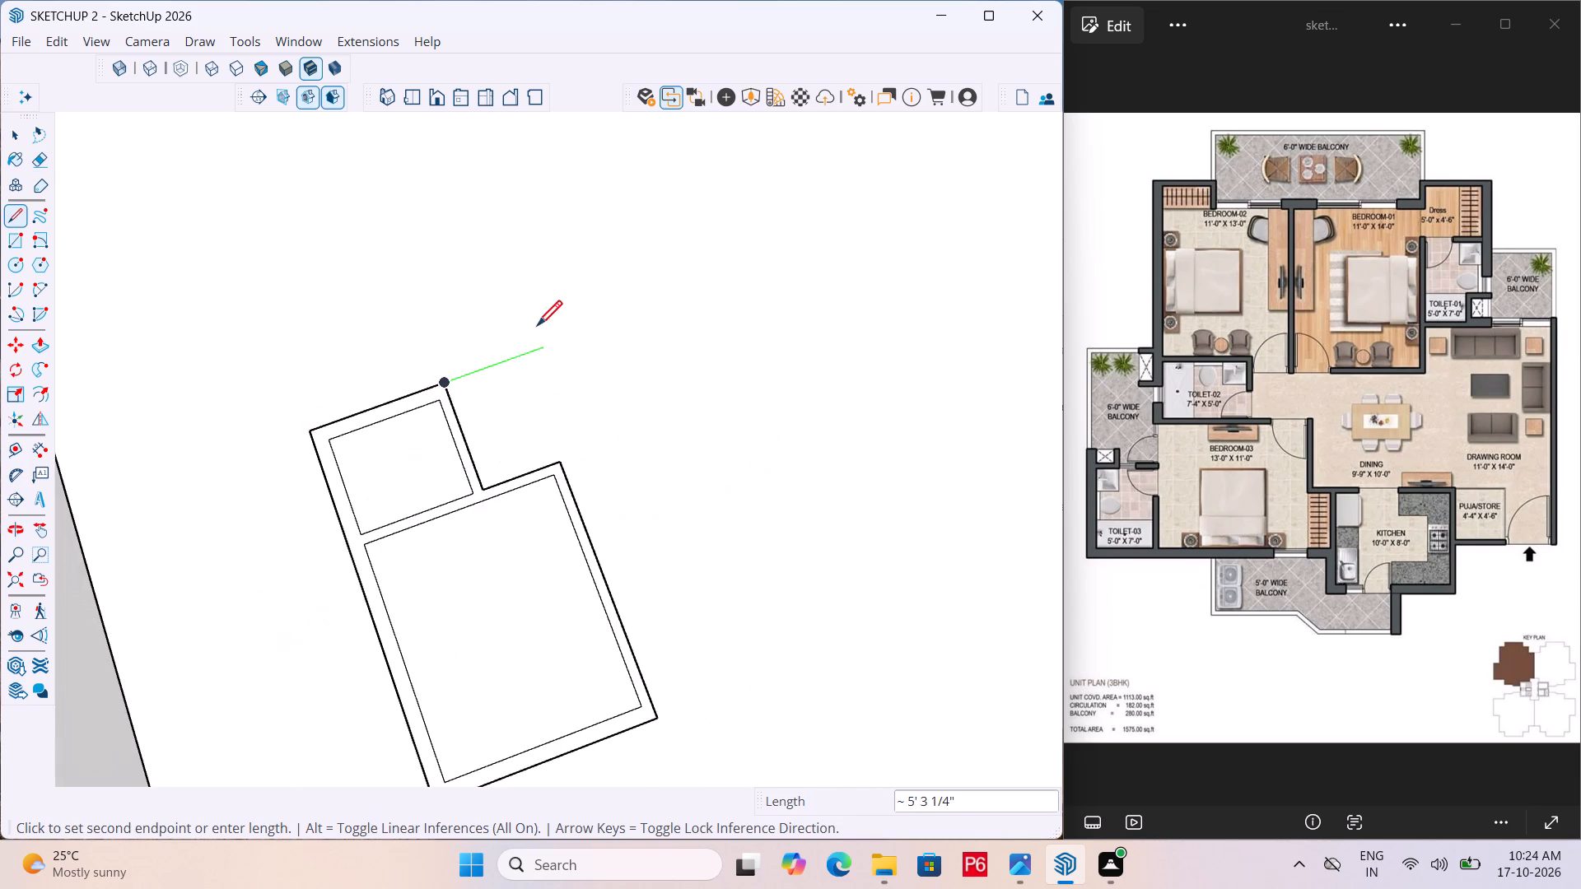
pyautogui.scroll(2, 499, 370)
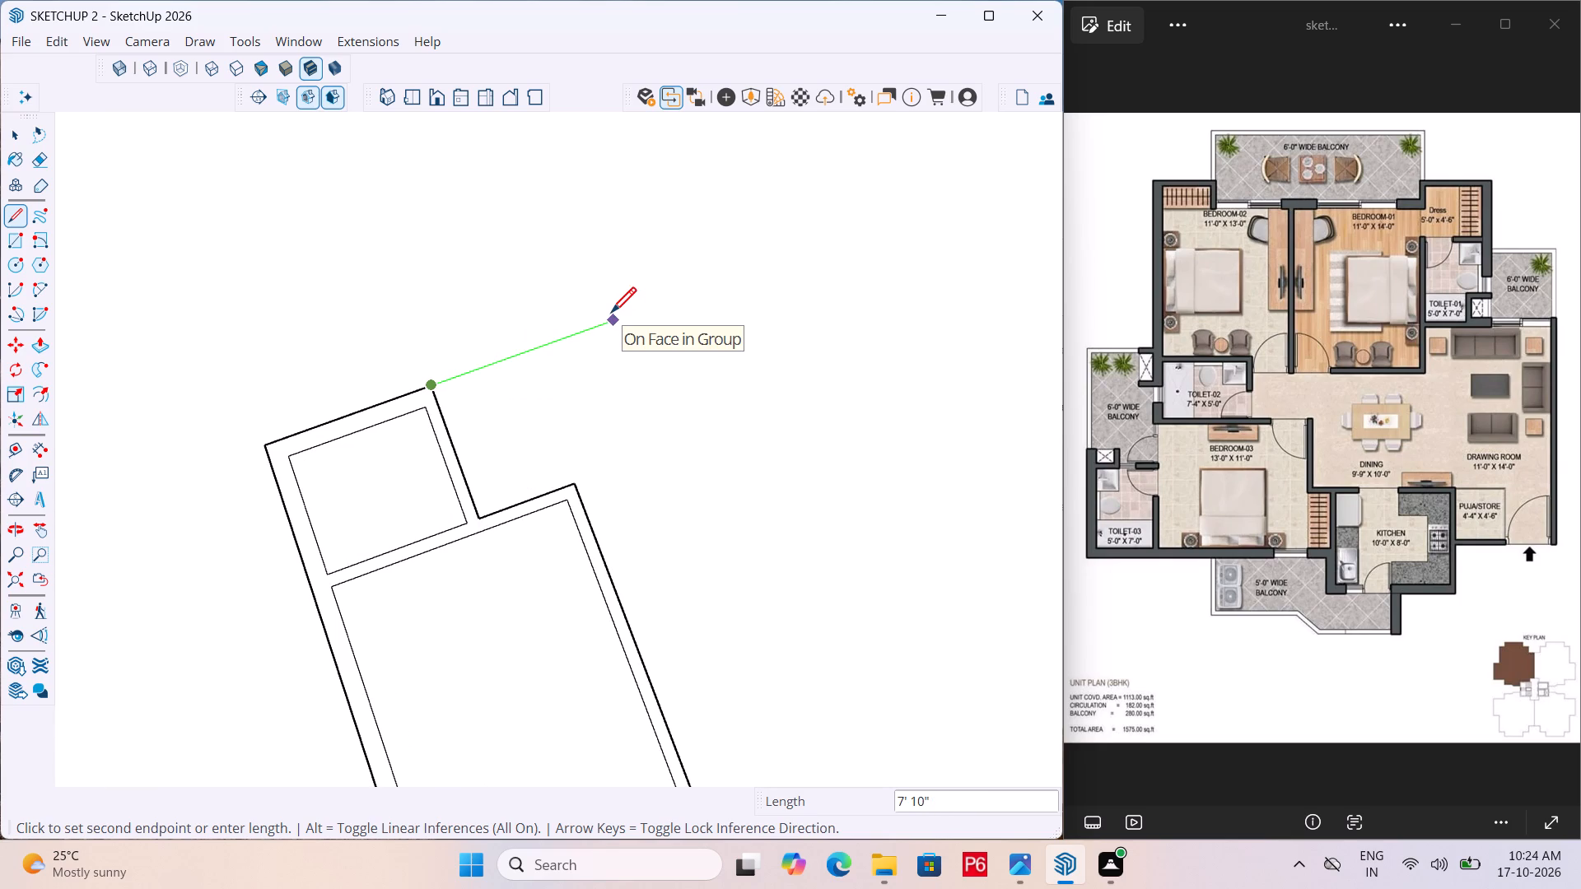
pyautogui.press('6')
pyautogui.press("'")
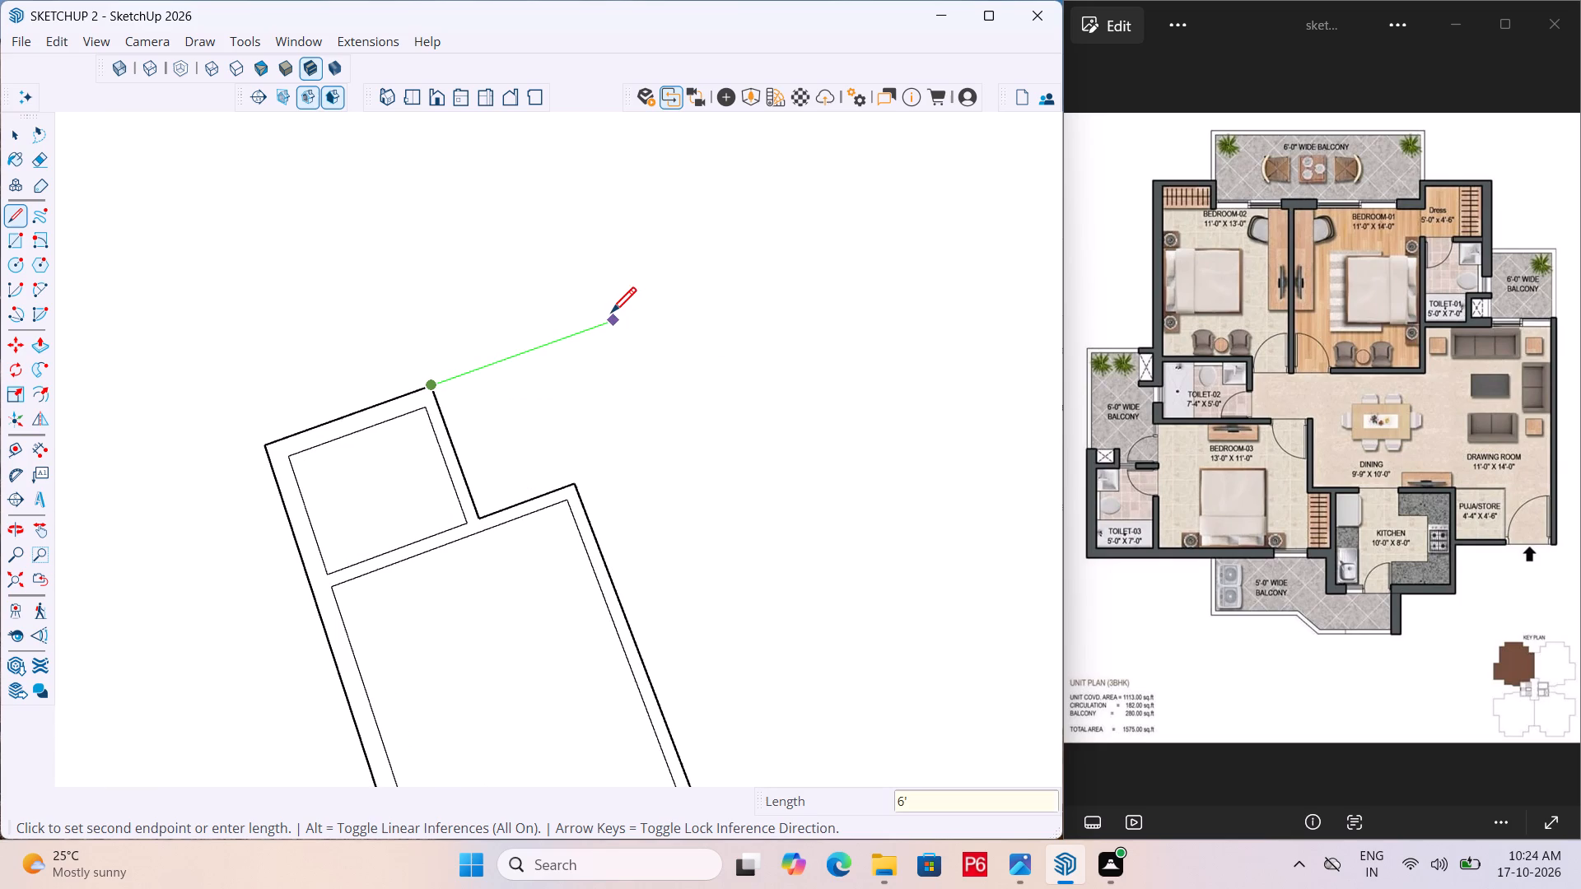
pyautogui.press('Return')
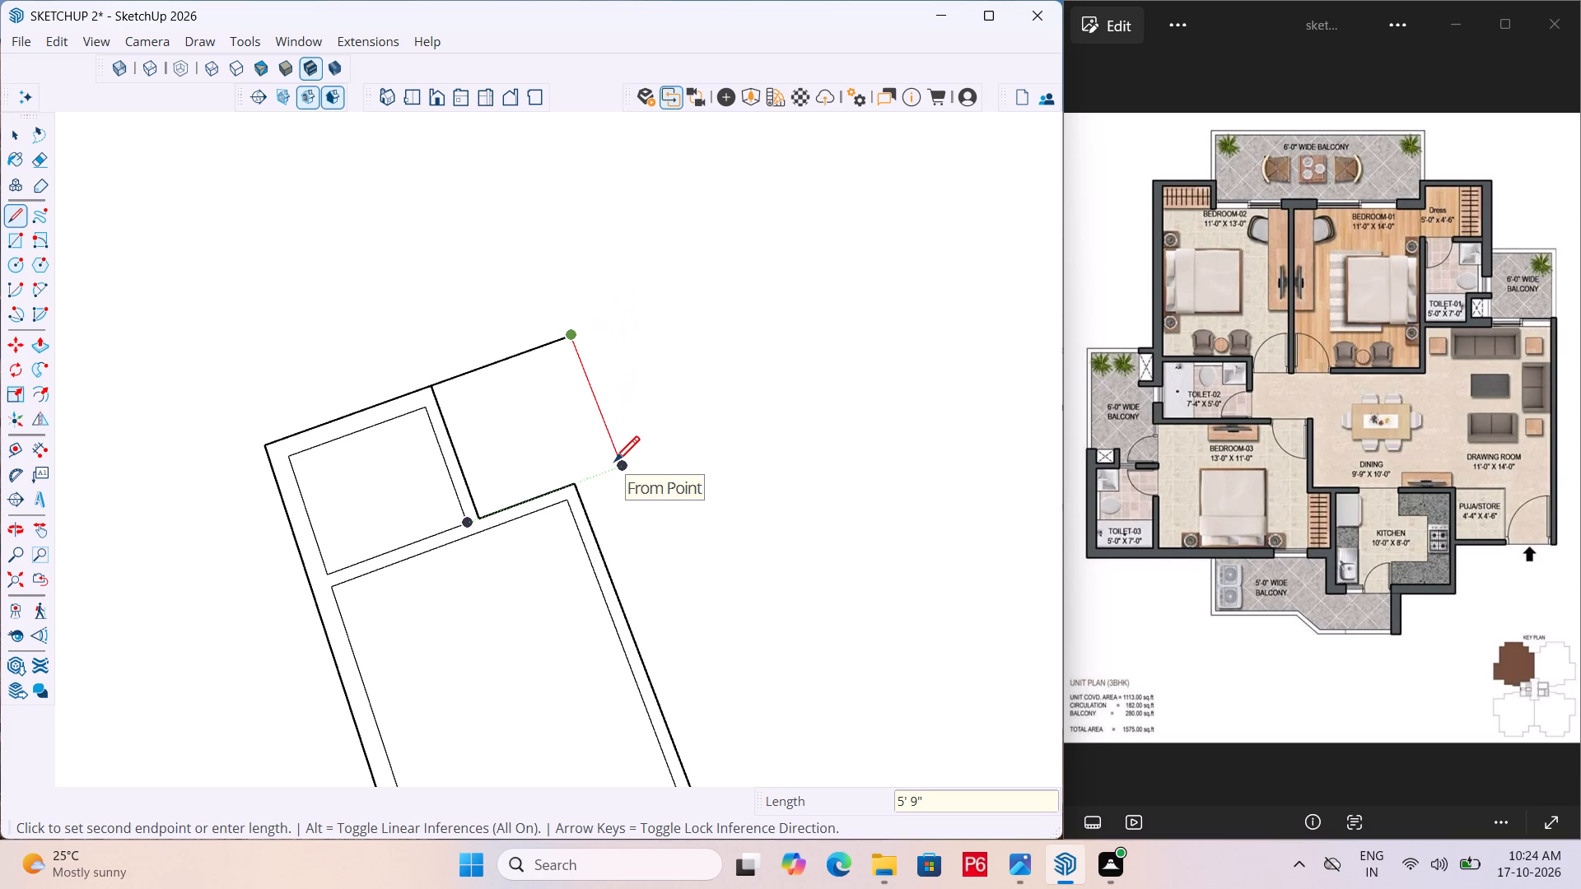
pyautogui.click(614, 464)
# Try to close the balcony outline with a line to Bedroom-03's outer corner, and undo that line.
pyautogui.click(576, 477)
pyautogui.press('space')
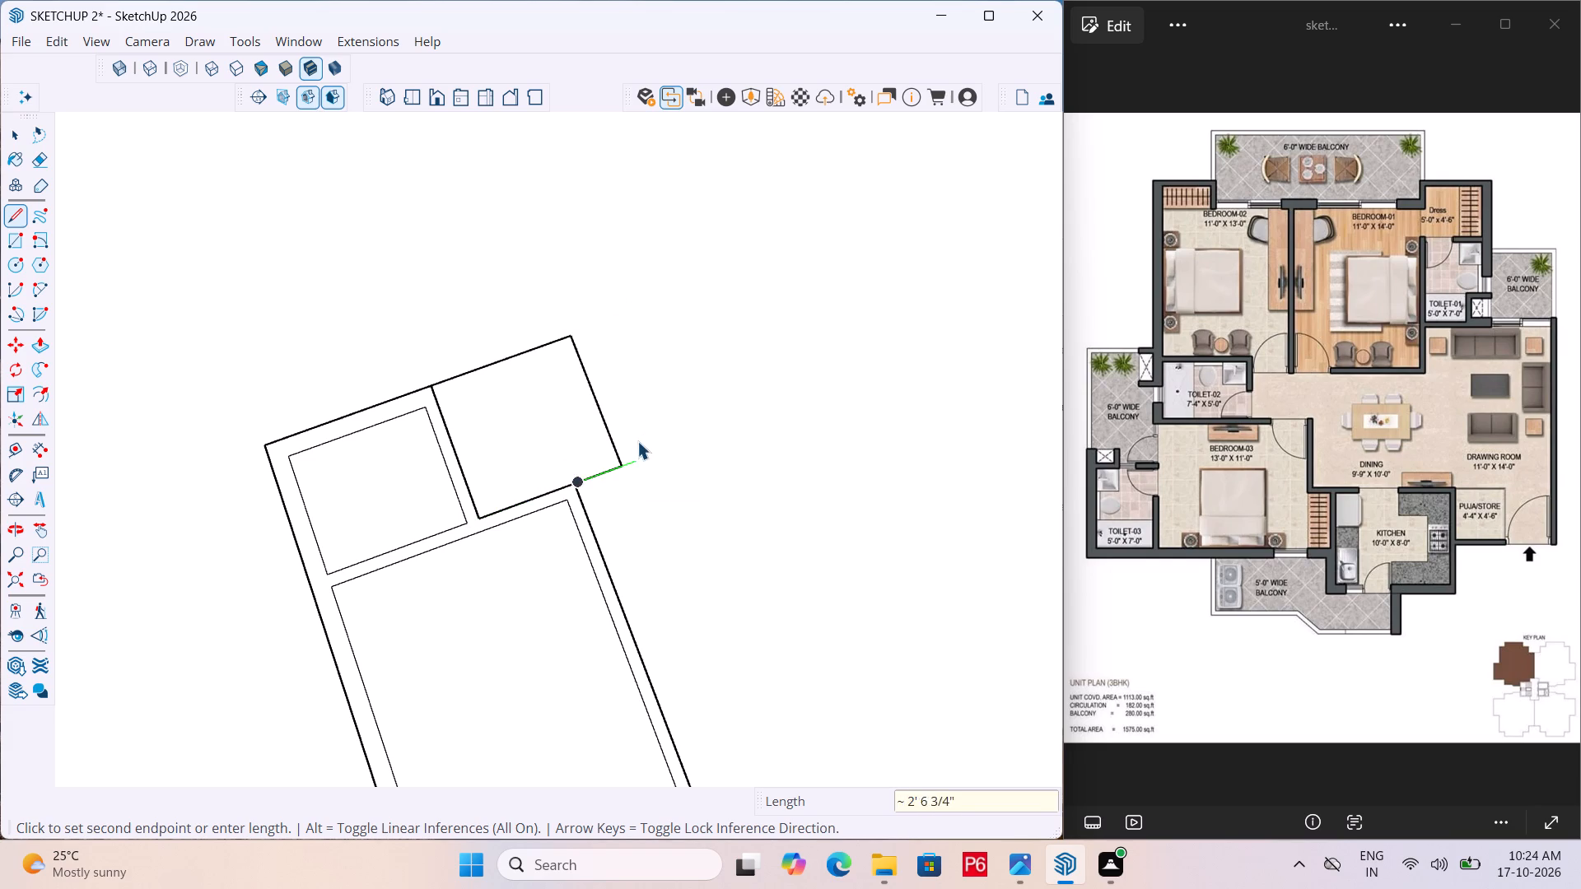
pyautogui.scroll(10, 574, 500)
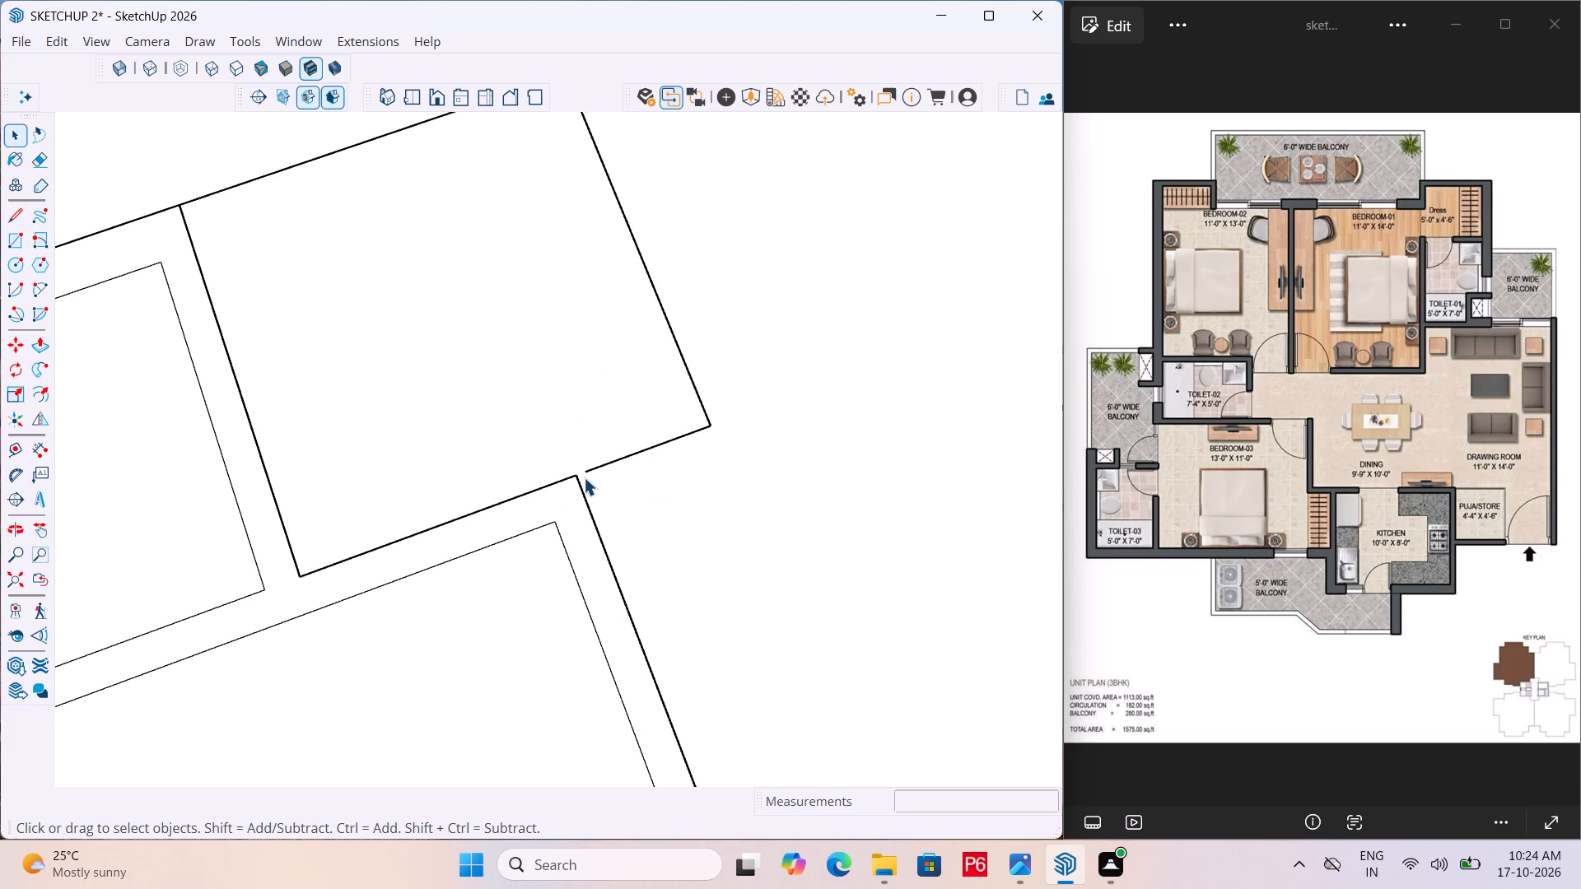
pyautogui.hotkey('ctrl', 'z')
# Close the balcony outline with a 2' line from Bedroom-03's outer corner to the open end of the 5' 9" edge.
pyautogui.press('l')
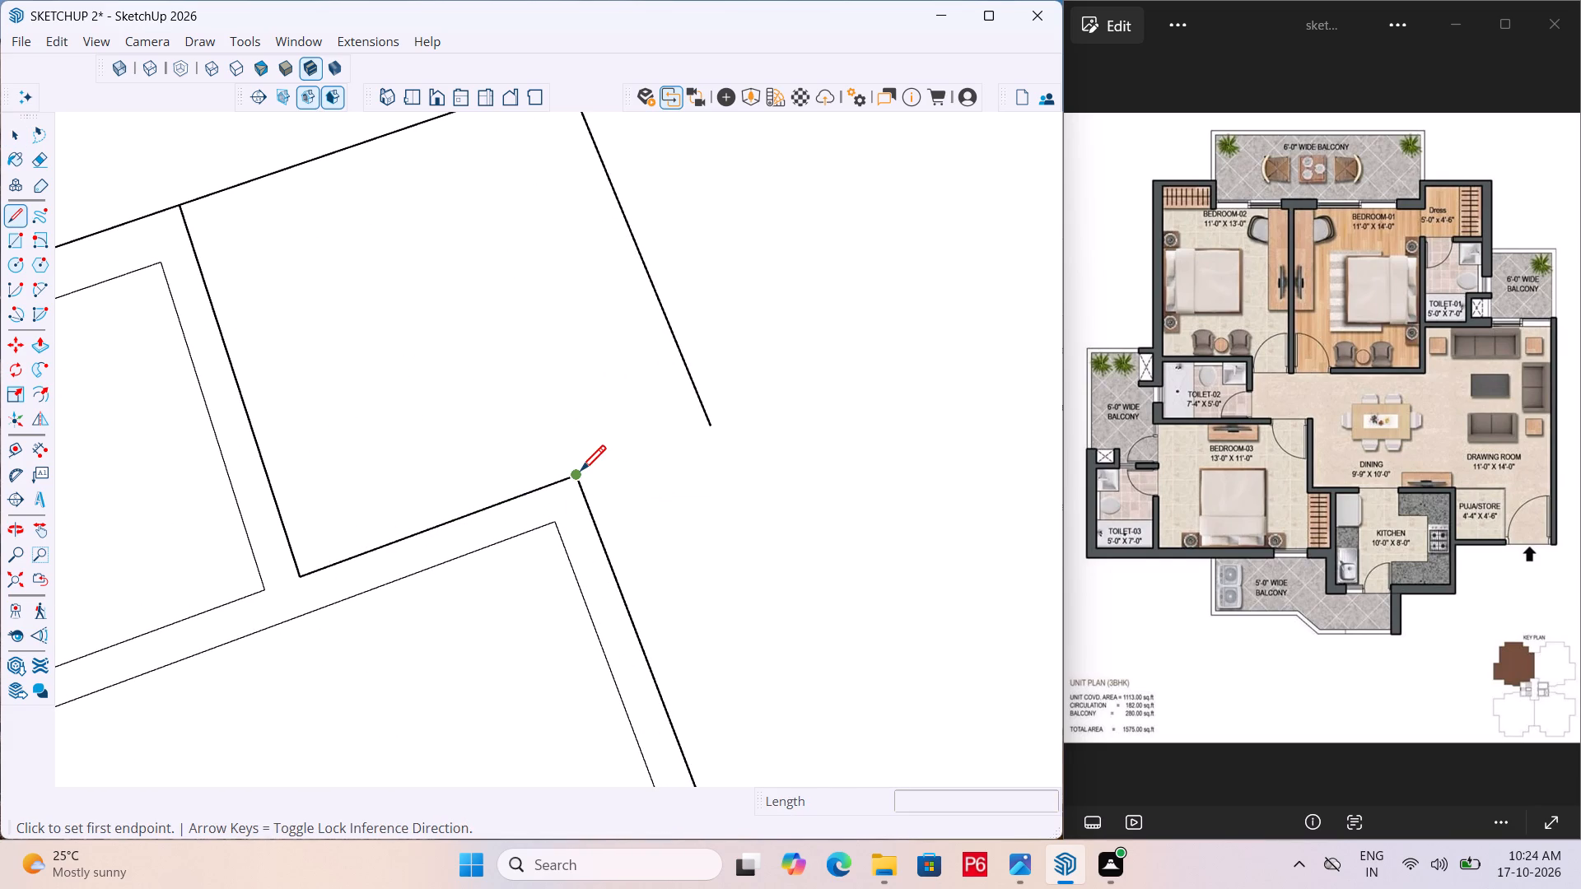
pyautogui.moveTo(581, 473); pyautogui.dragTo(590, 472)
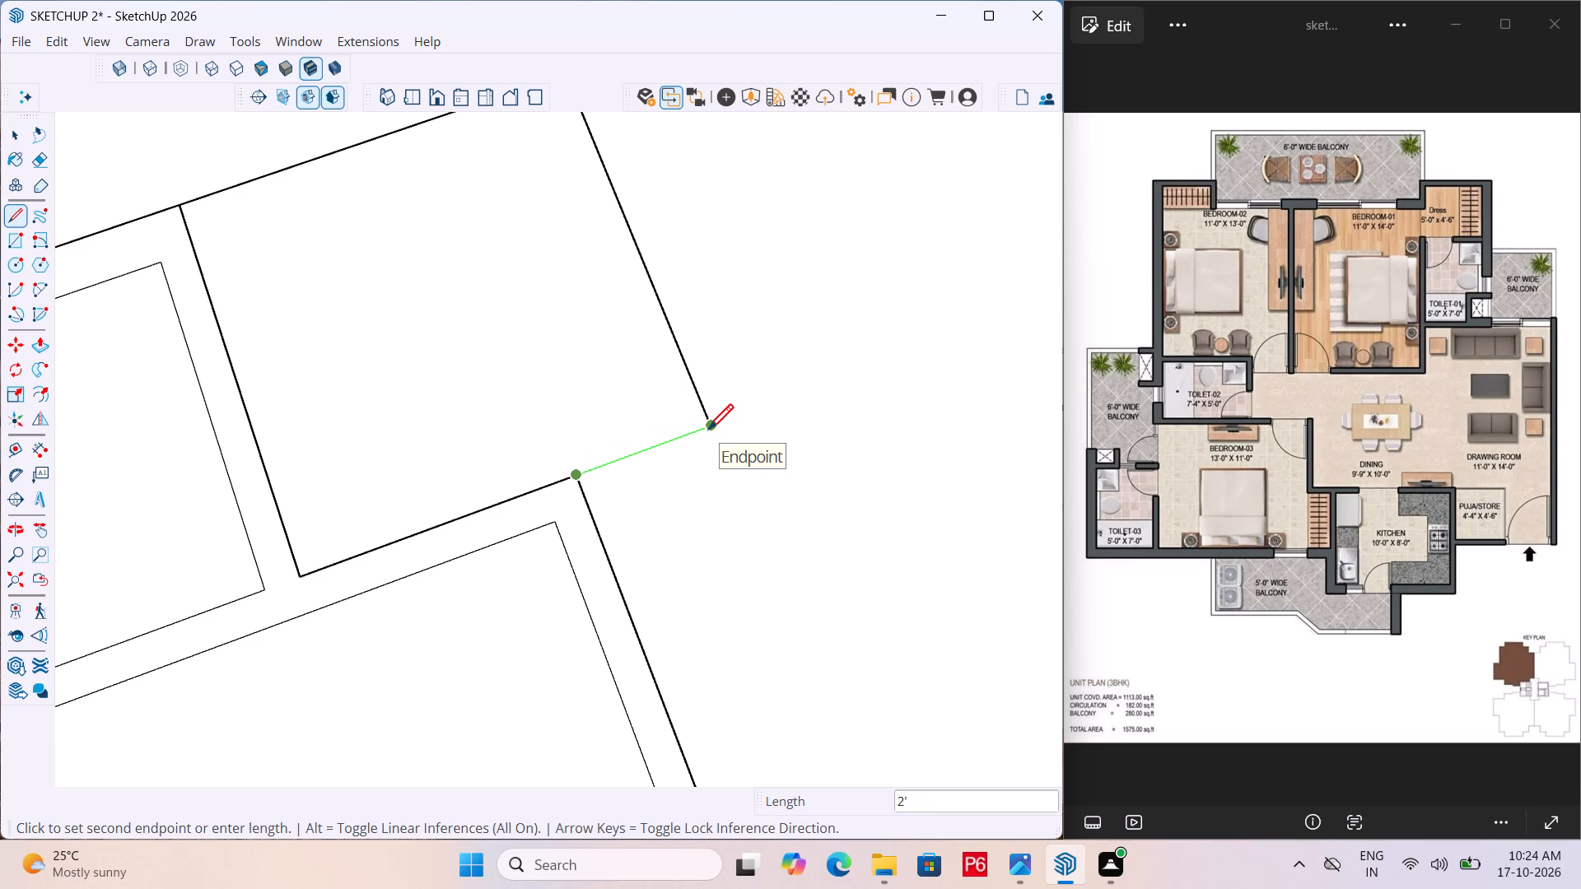
pyautogui.click(708, 432)
pyautogui.press('space')
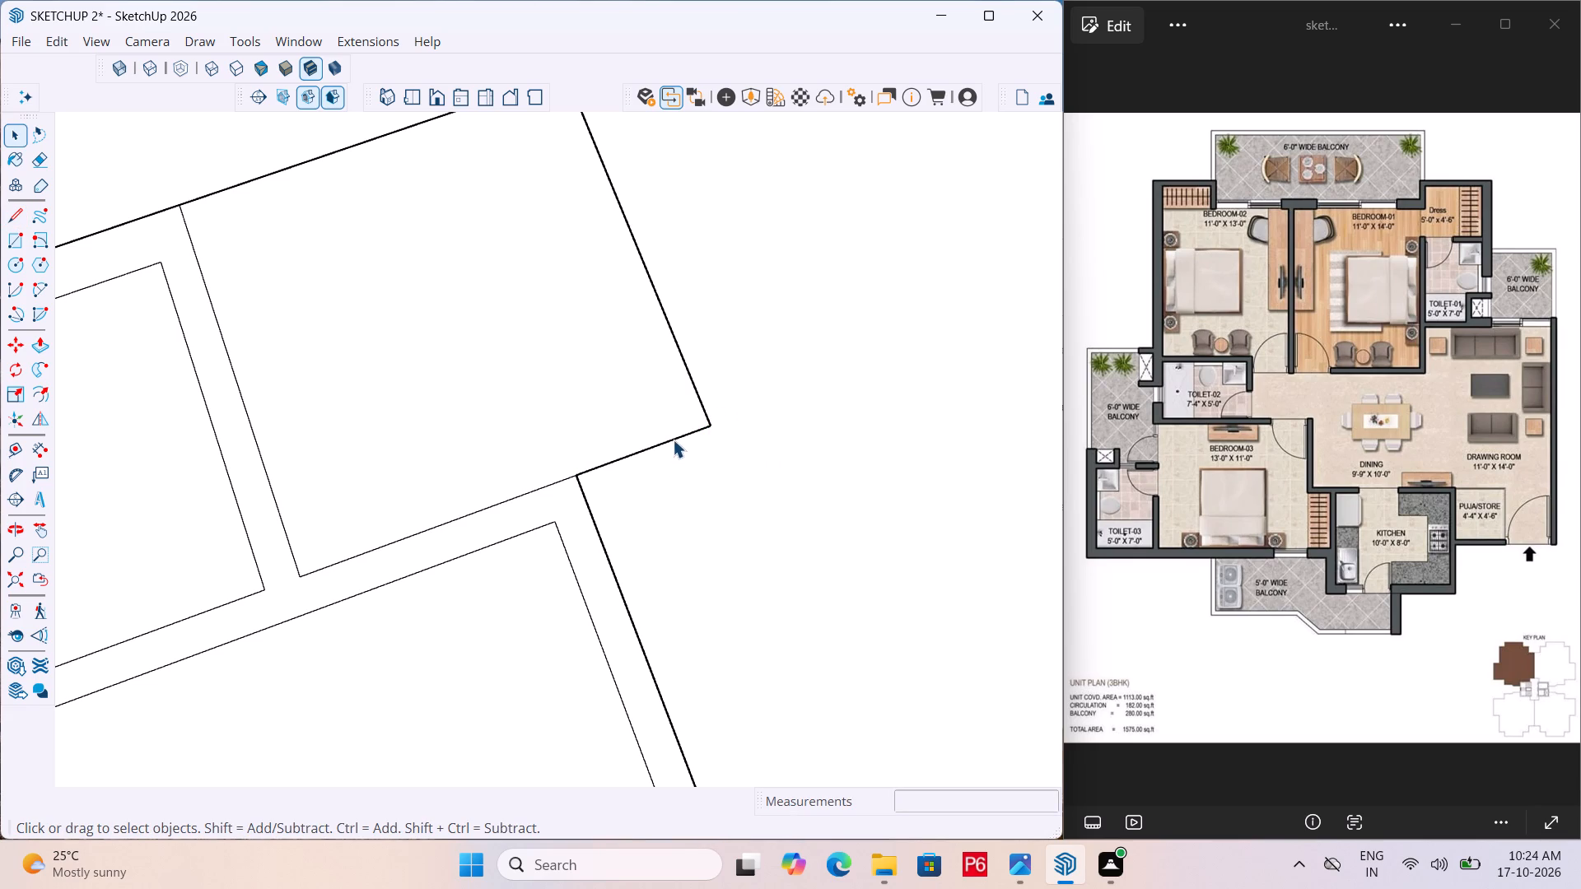
# Place a guide 9" from the balcony's 2' edge, on the Bedroom-03 side.
pyautogui.press('t')
pyautogui.click(673, 437)
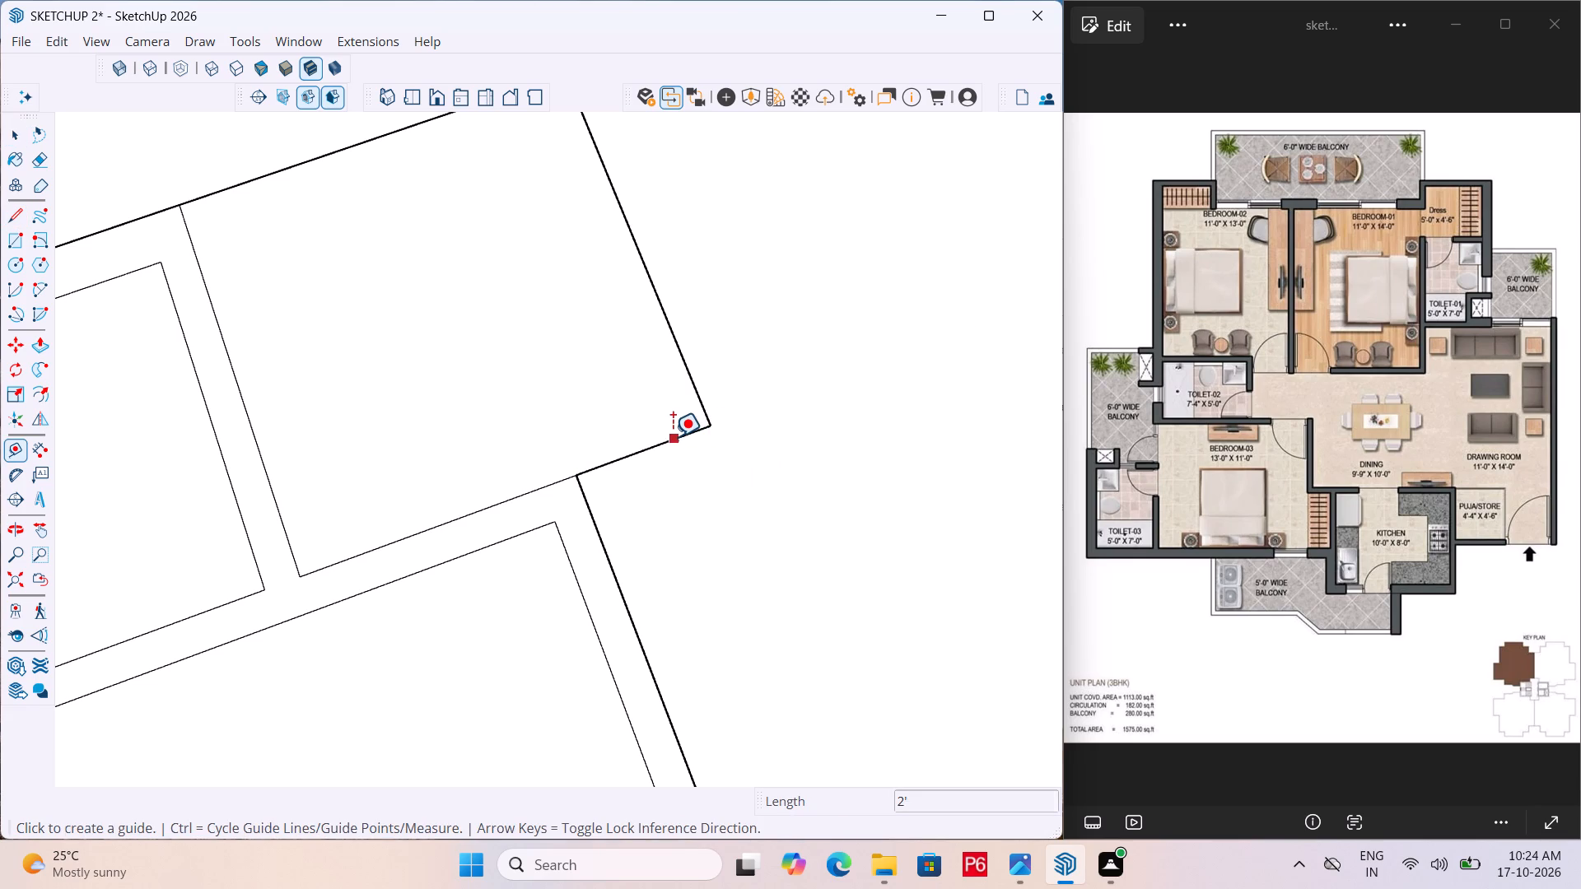
pyautogui.press('9')
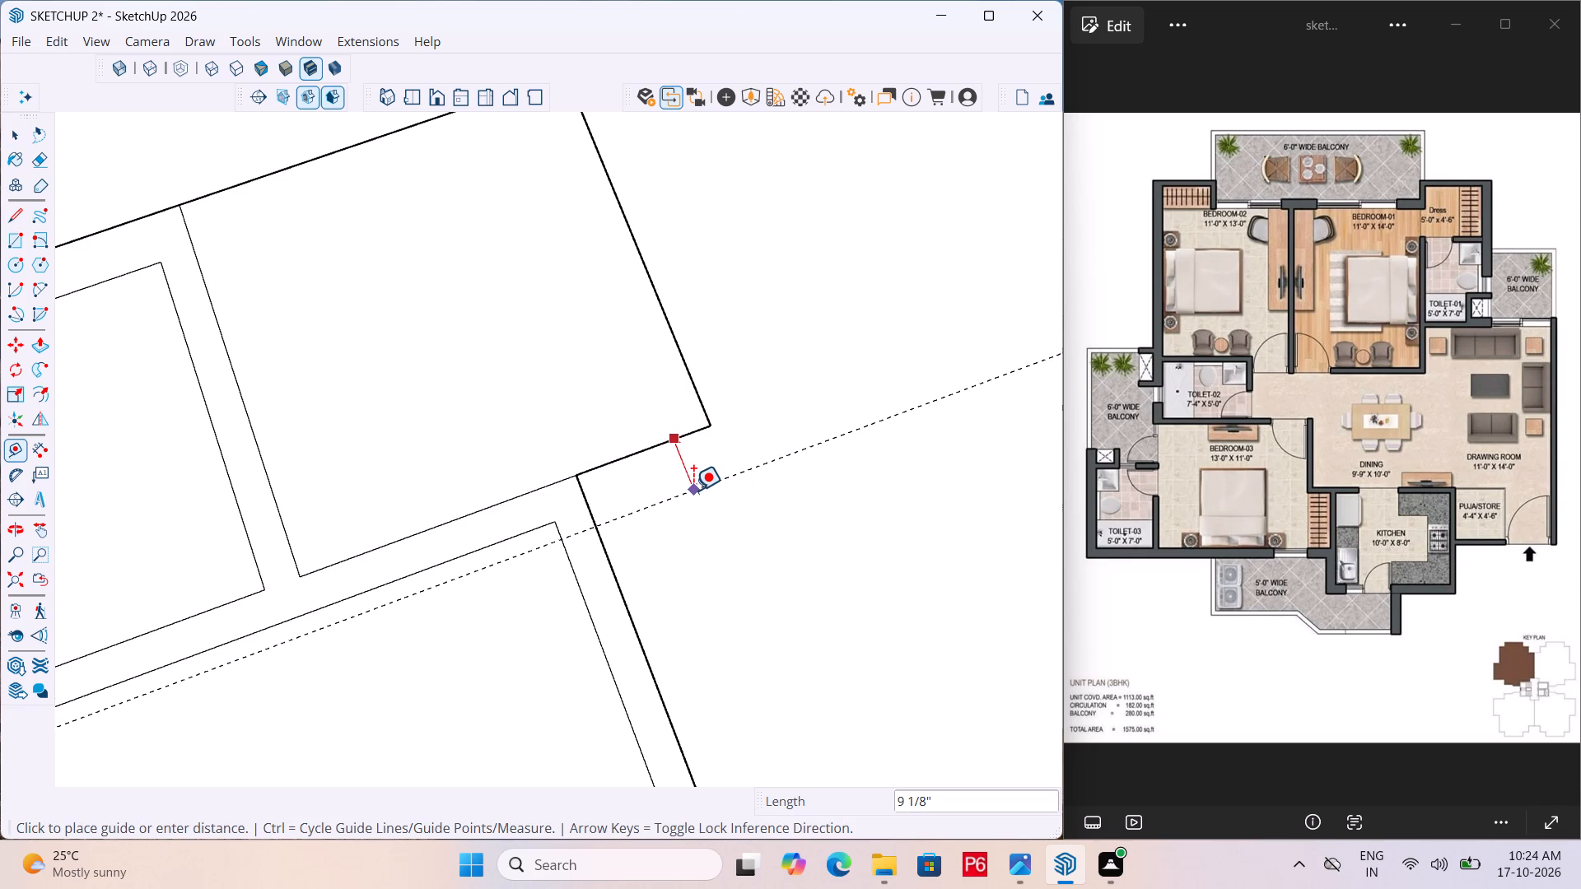
pyautogui.hotkey('shift', '"')
pyautogui.press('Return')
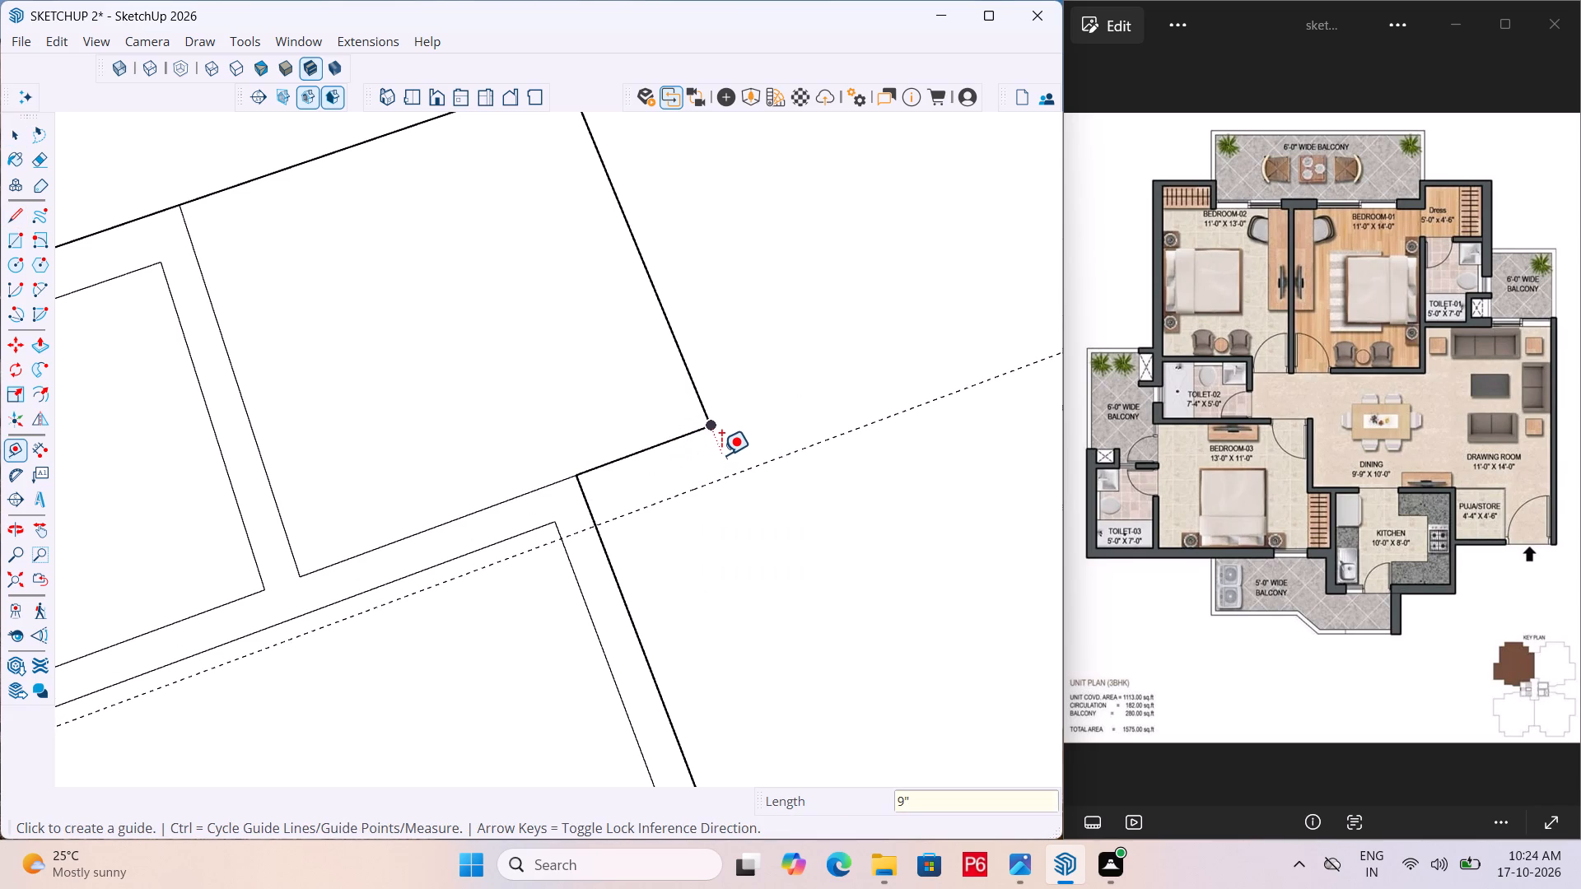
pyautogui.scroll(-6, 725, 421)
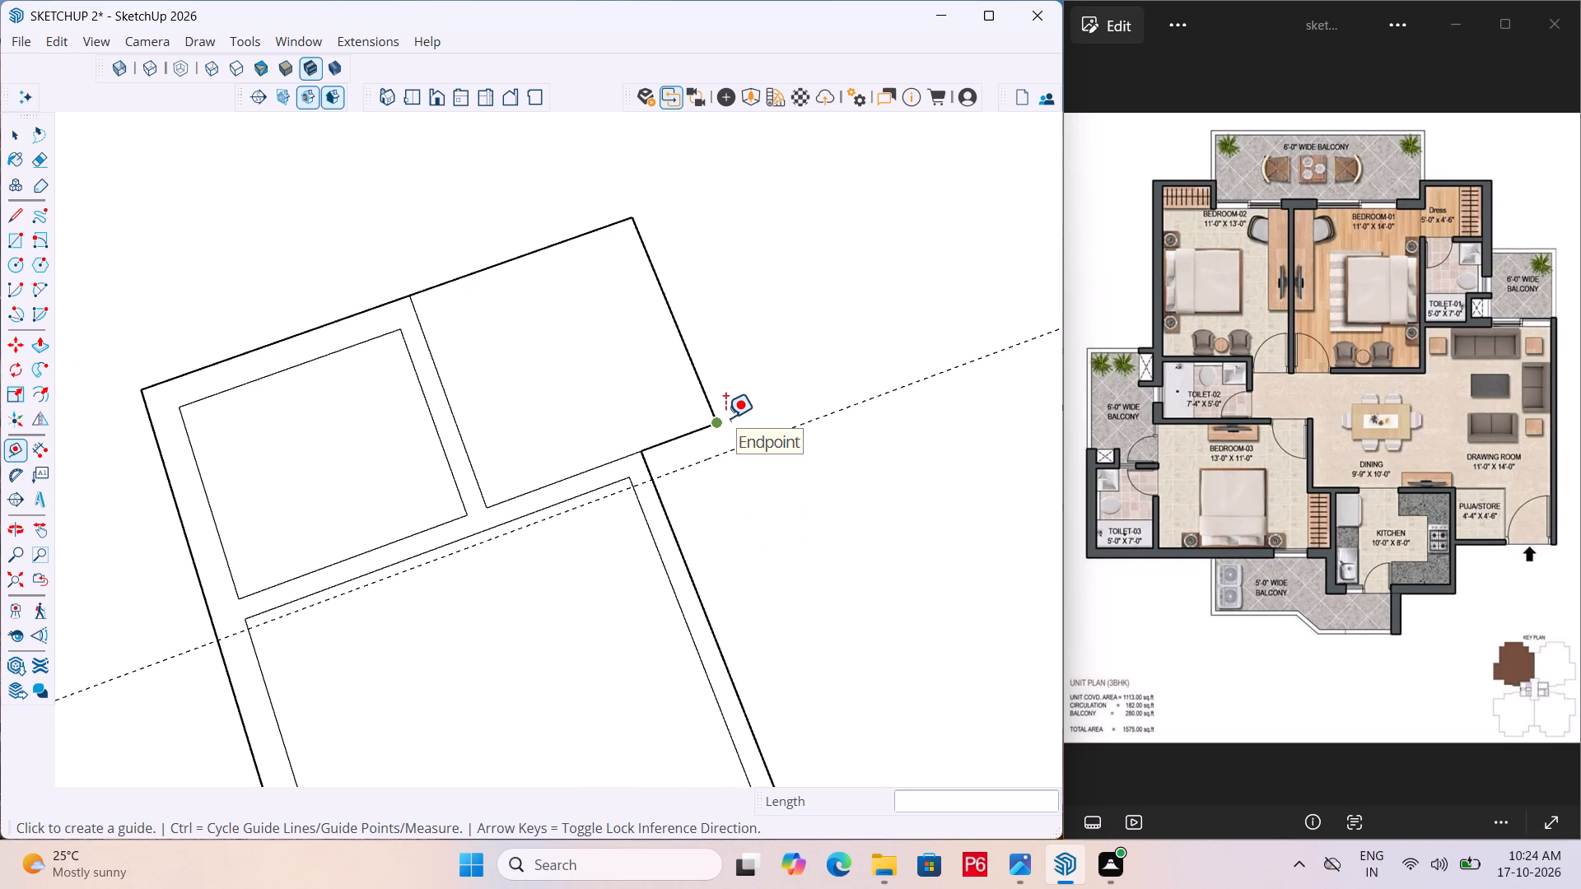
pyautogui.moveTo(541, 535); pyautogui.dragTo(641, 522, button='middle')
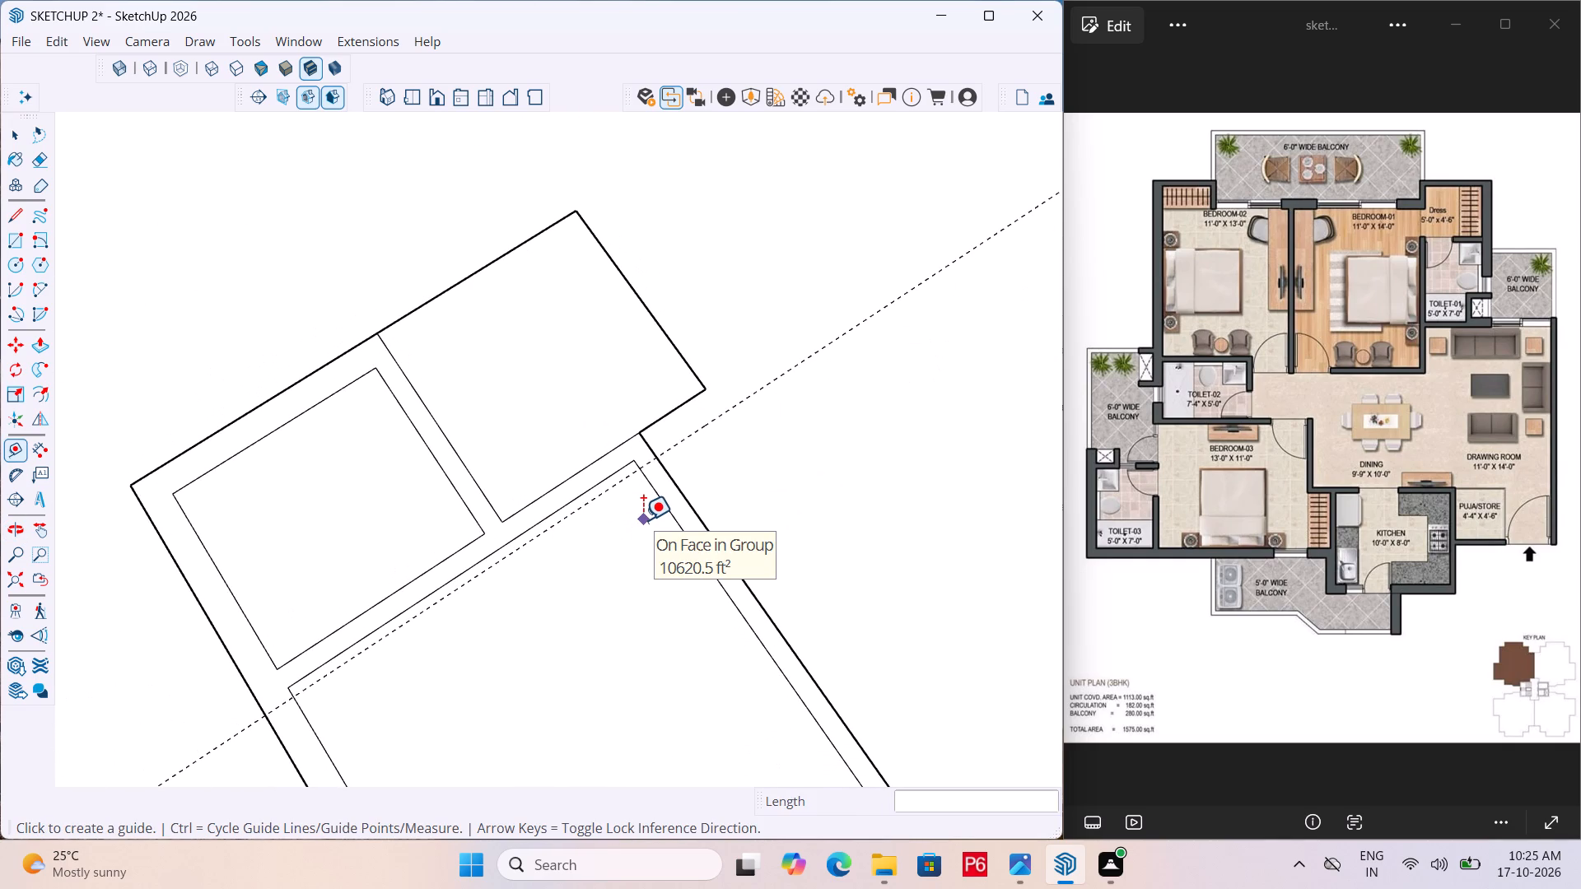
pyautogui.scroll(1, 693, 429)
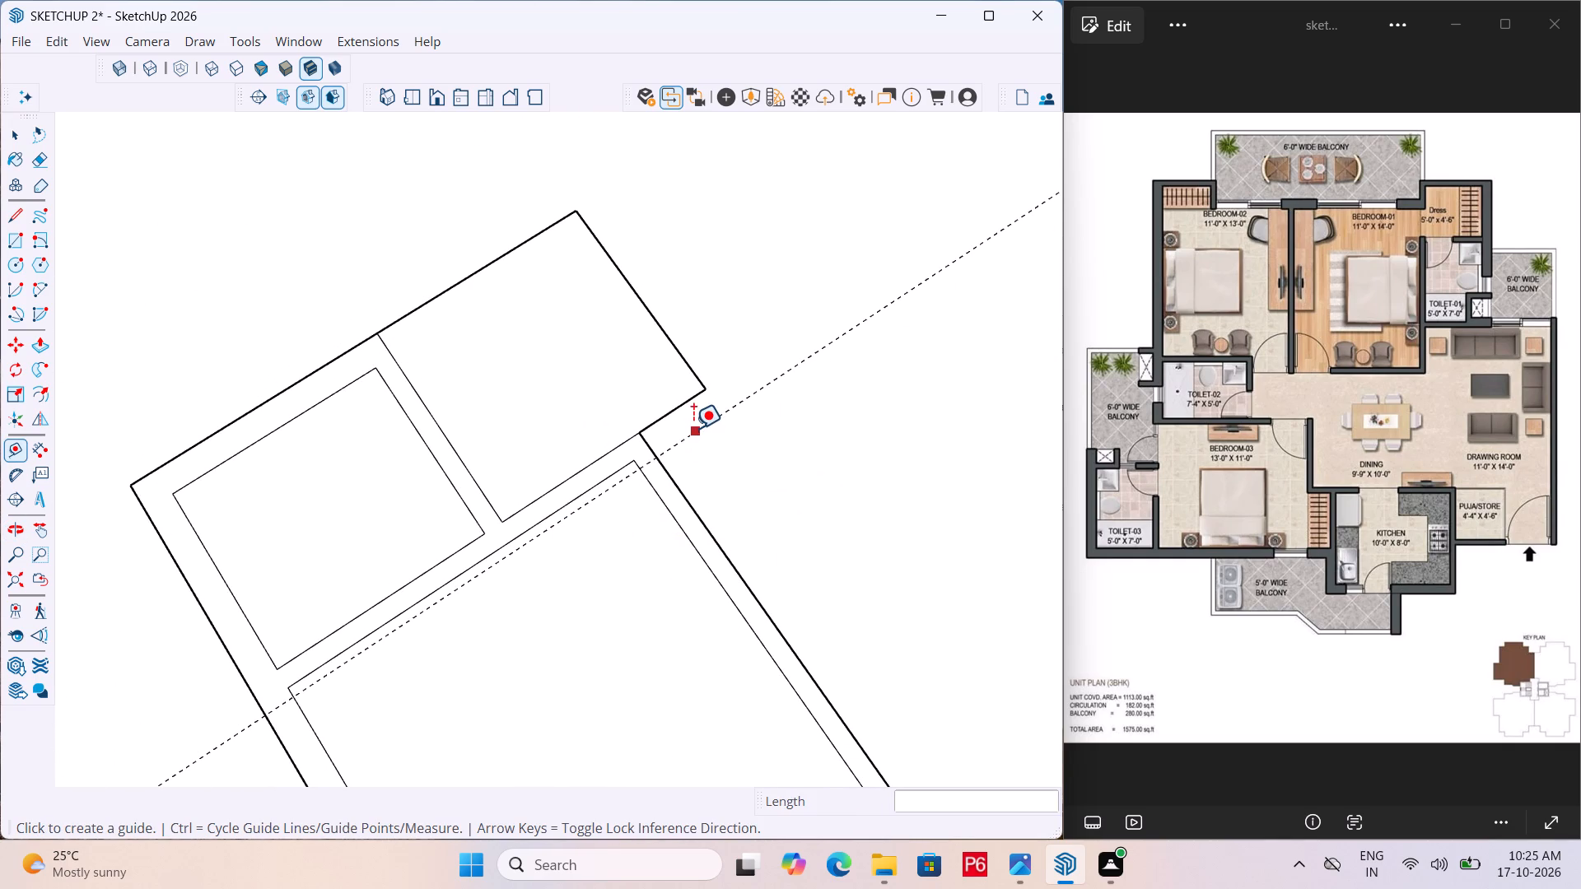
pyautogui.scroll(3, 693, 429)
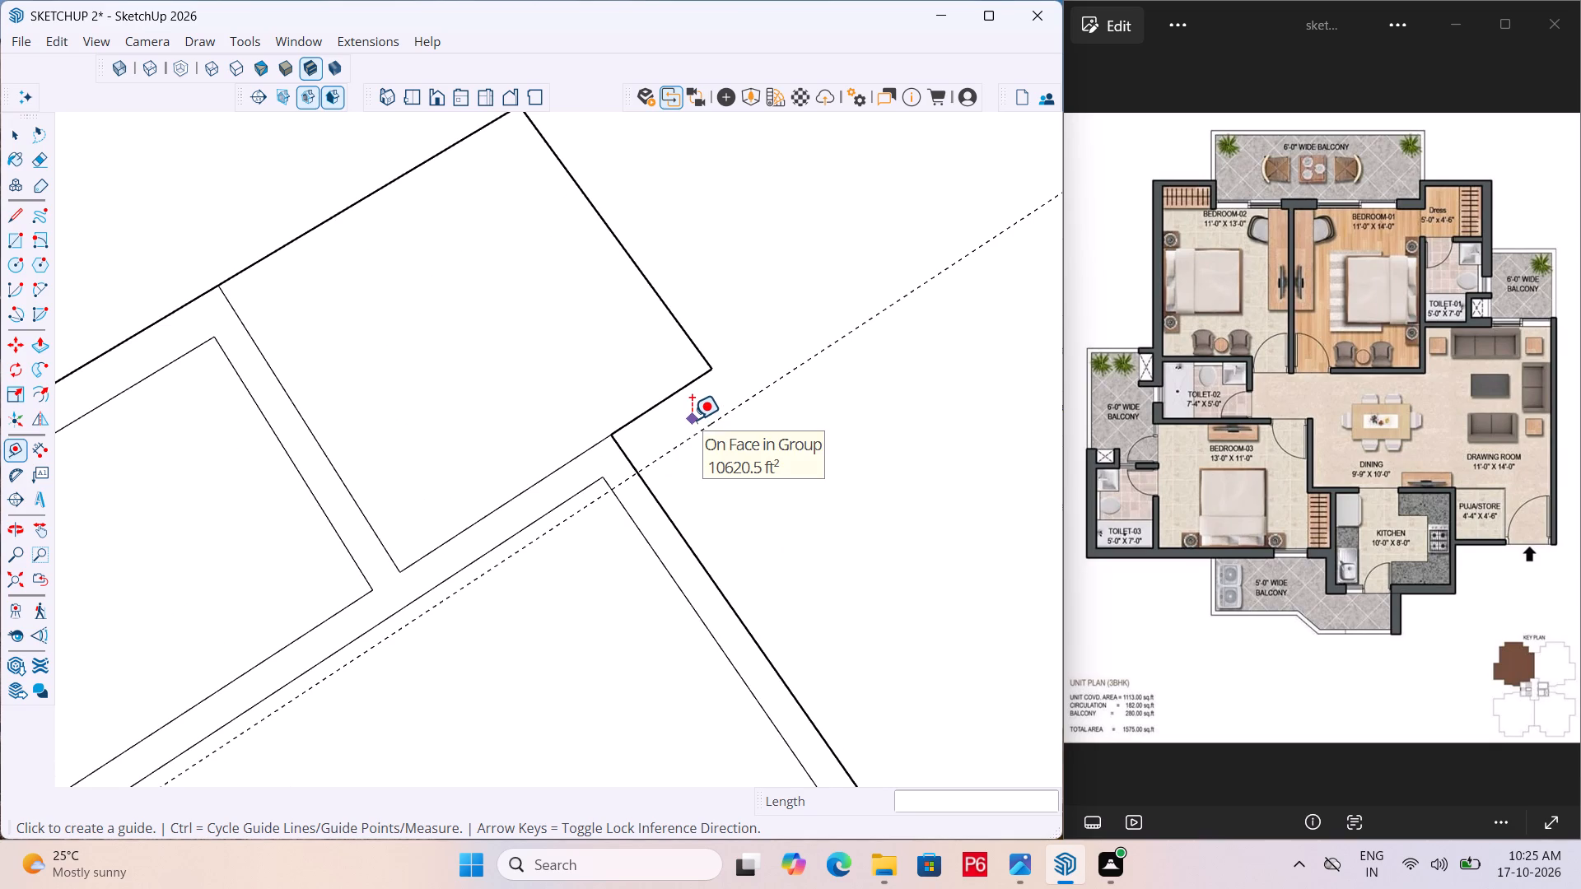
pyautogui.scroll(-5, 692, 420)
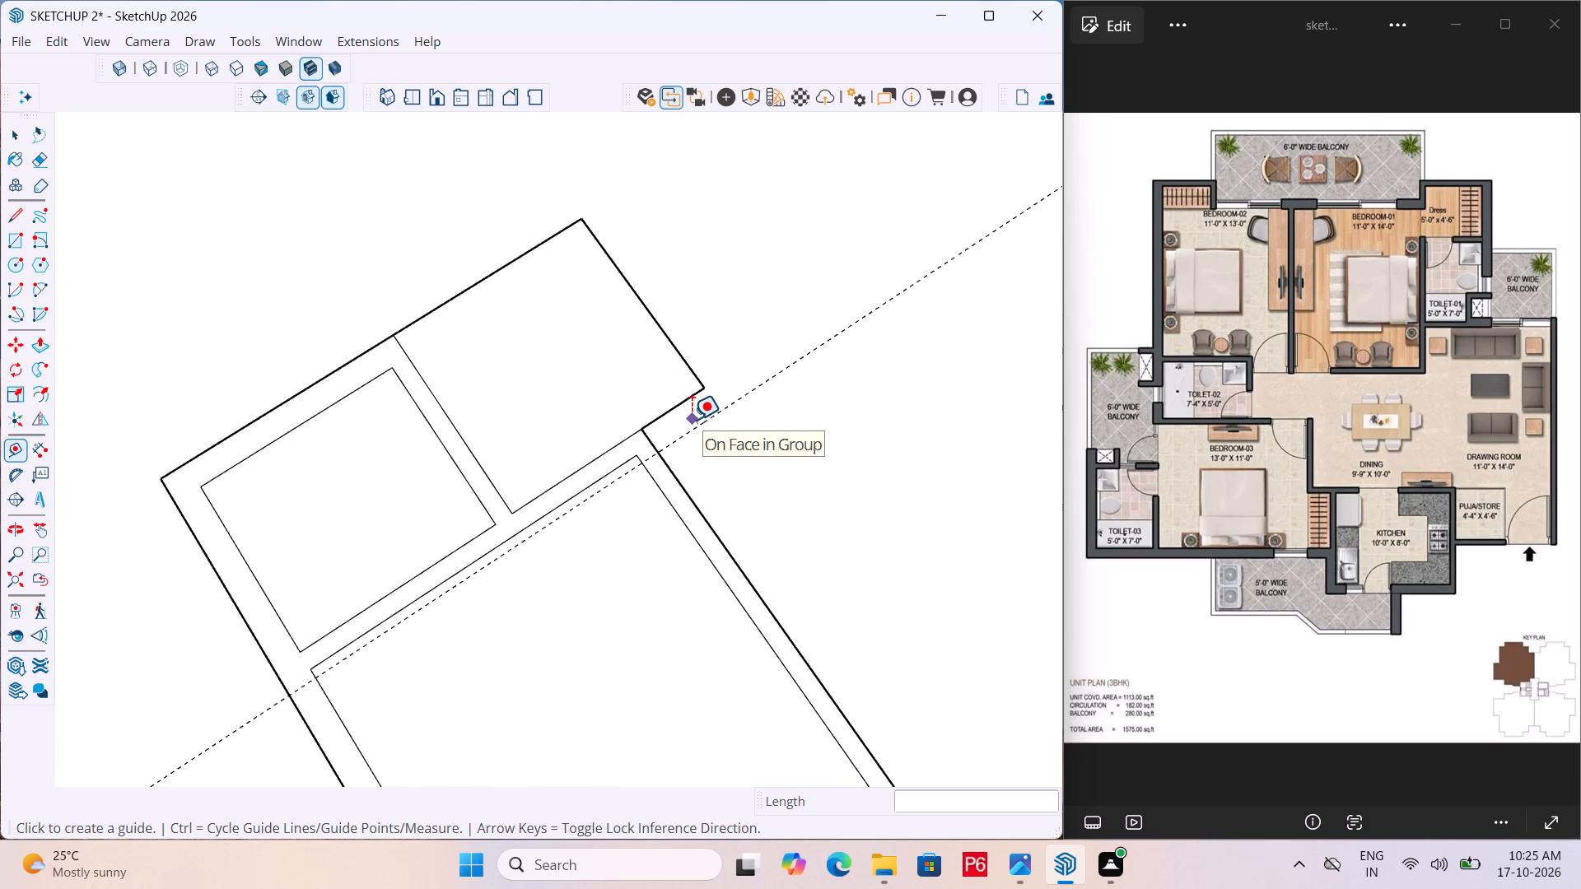
# Erase the 9" guide beside the balcony's 2' edge.
pyautogui.moveTo(553, 454); pyautogui.dragTo(775, 342, button='middle')
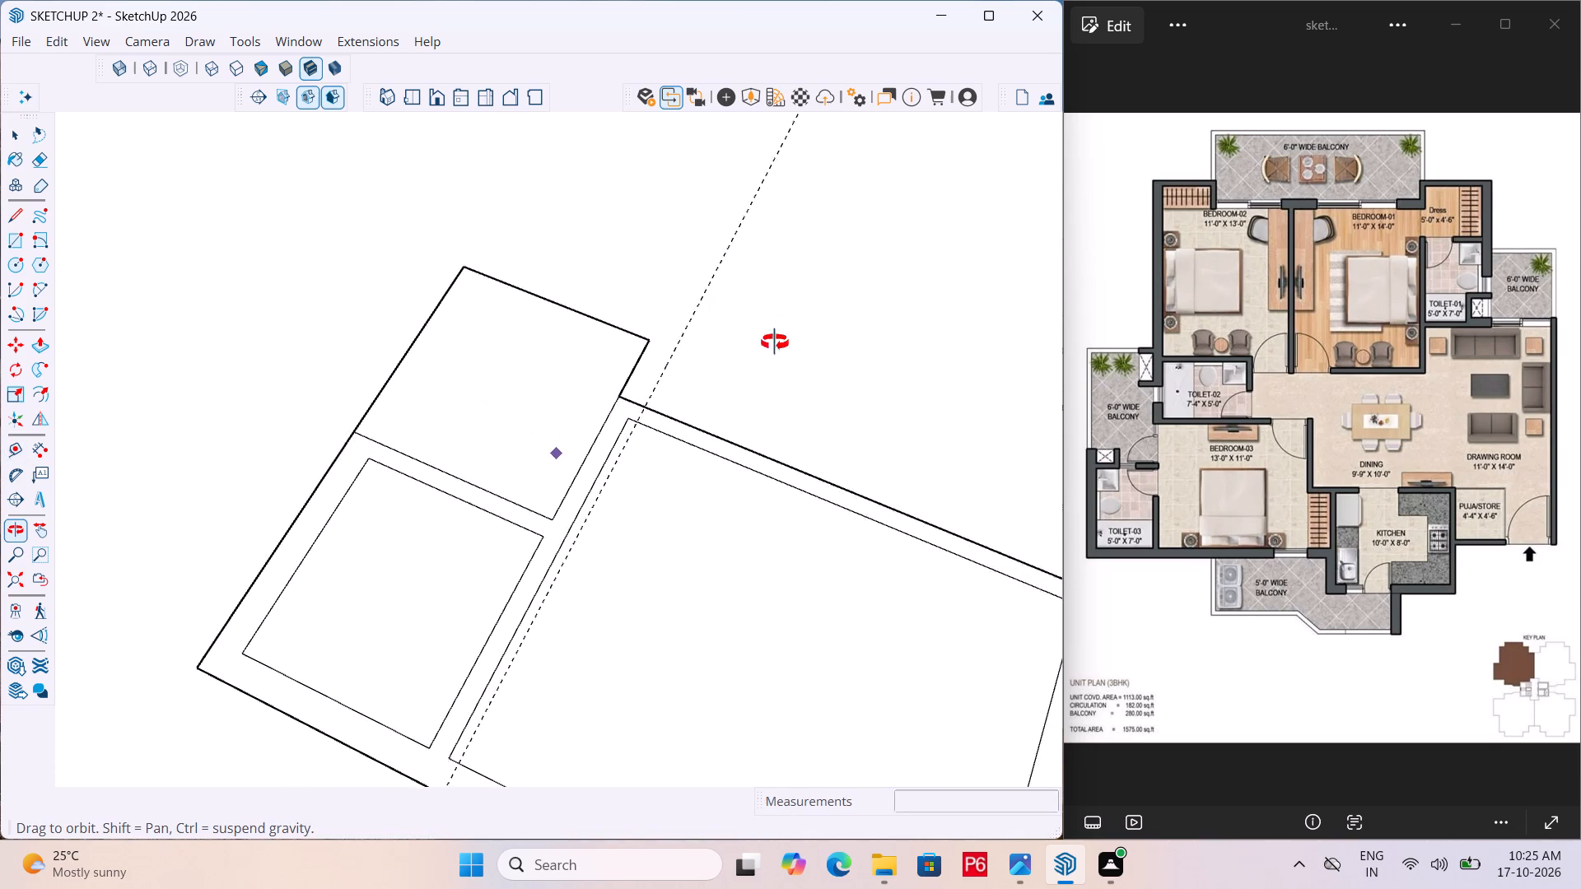
pyautogui.moveTo(775, 342); pyautogui.dragTo(654, 396, button='middle')
pyautogui.press('e')
pyautogui.moveTo(725, 355); pyautogui.dragTo(747, 368)
pyautogui.click(747, 368)
# Place two guides 4" inside the balcony's outer edges, one along the 6' edge and one along the 5' 9" edge.
pyautogui.scroll(1, 443, 336)
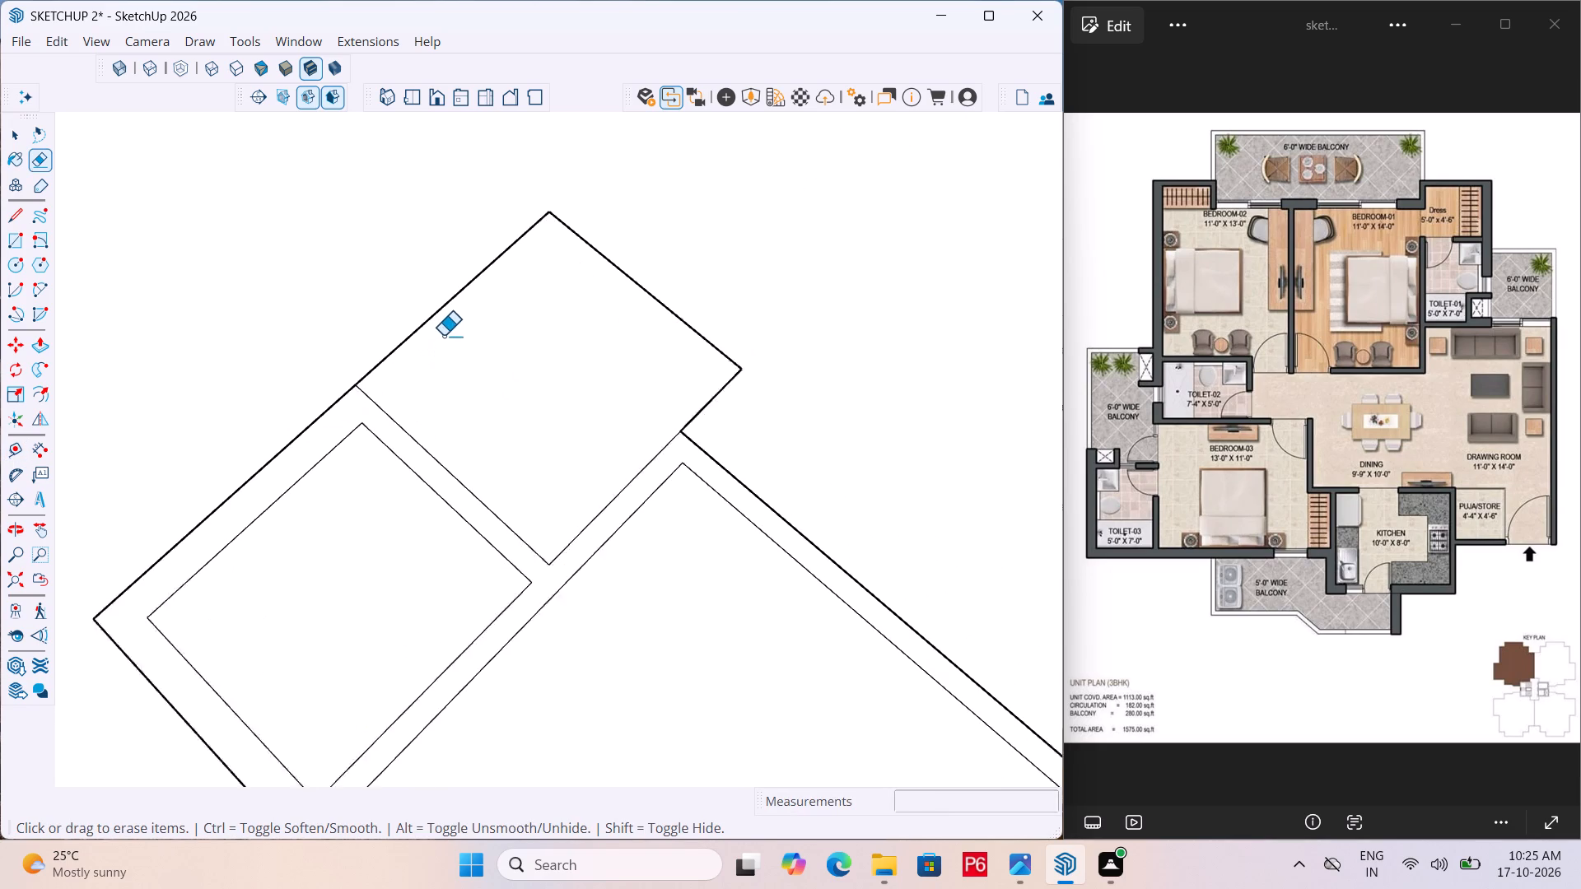
pyautogui.scroll(2, 443, 336)
pyautogui.press('space')
pyautogui.press('t')
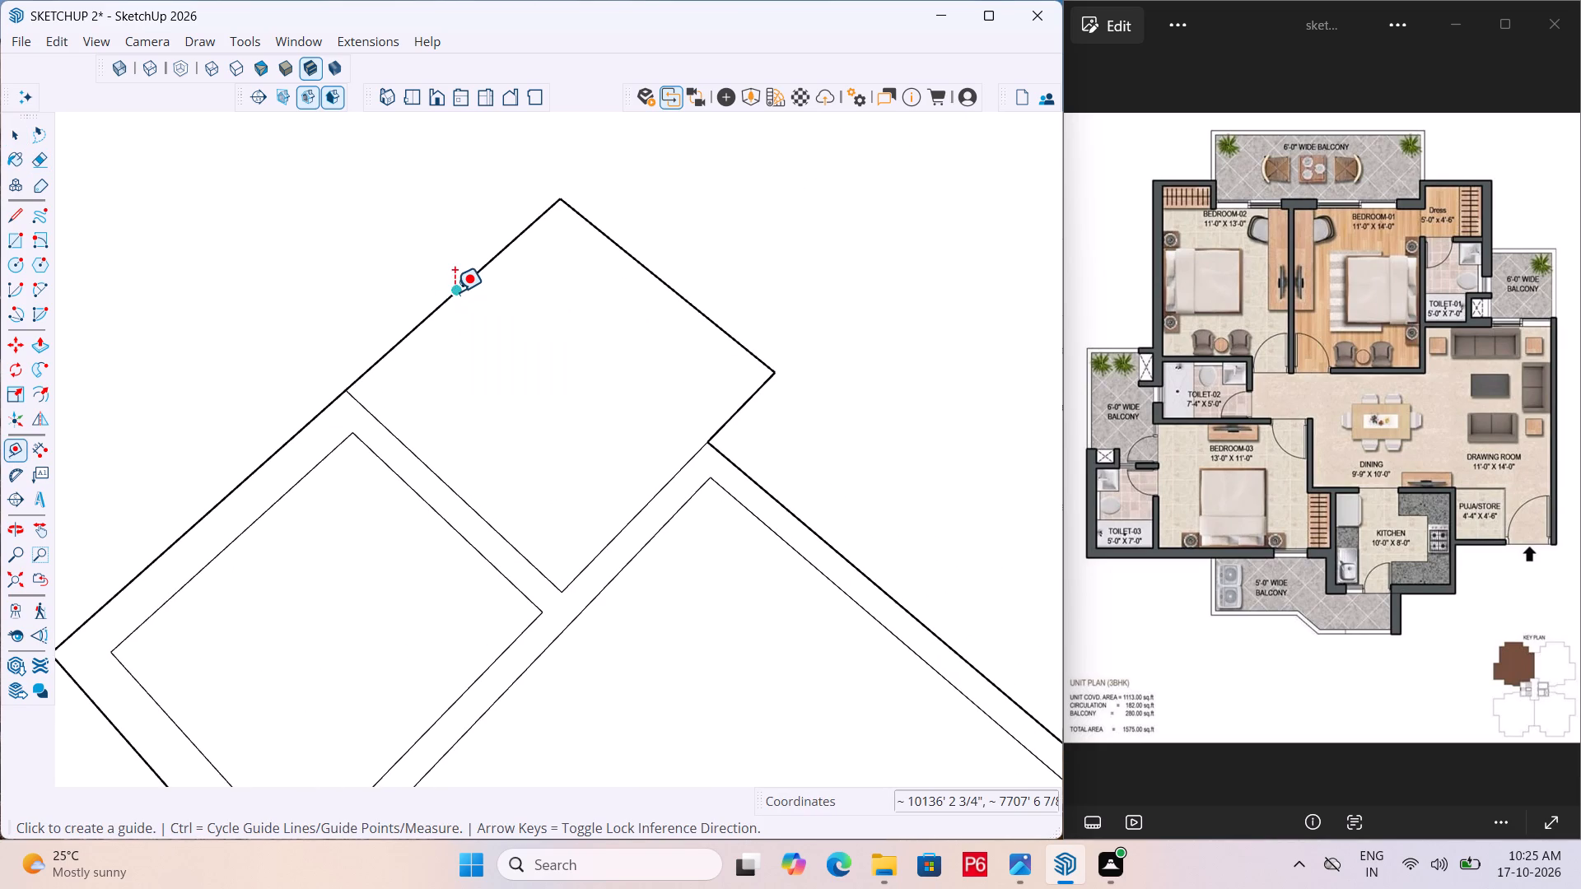
pyautogui.click(478, 270)
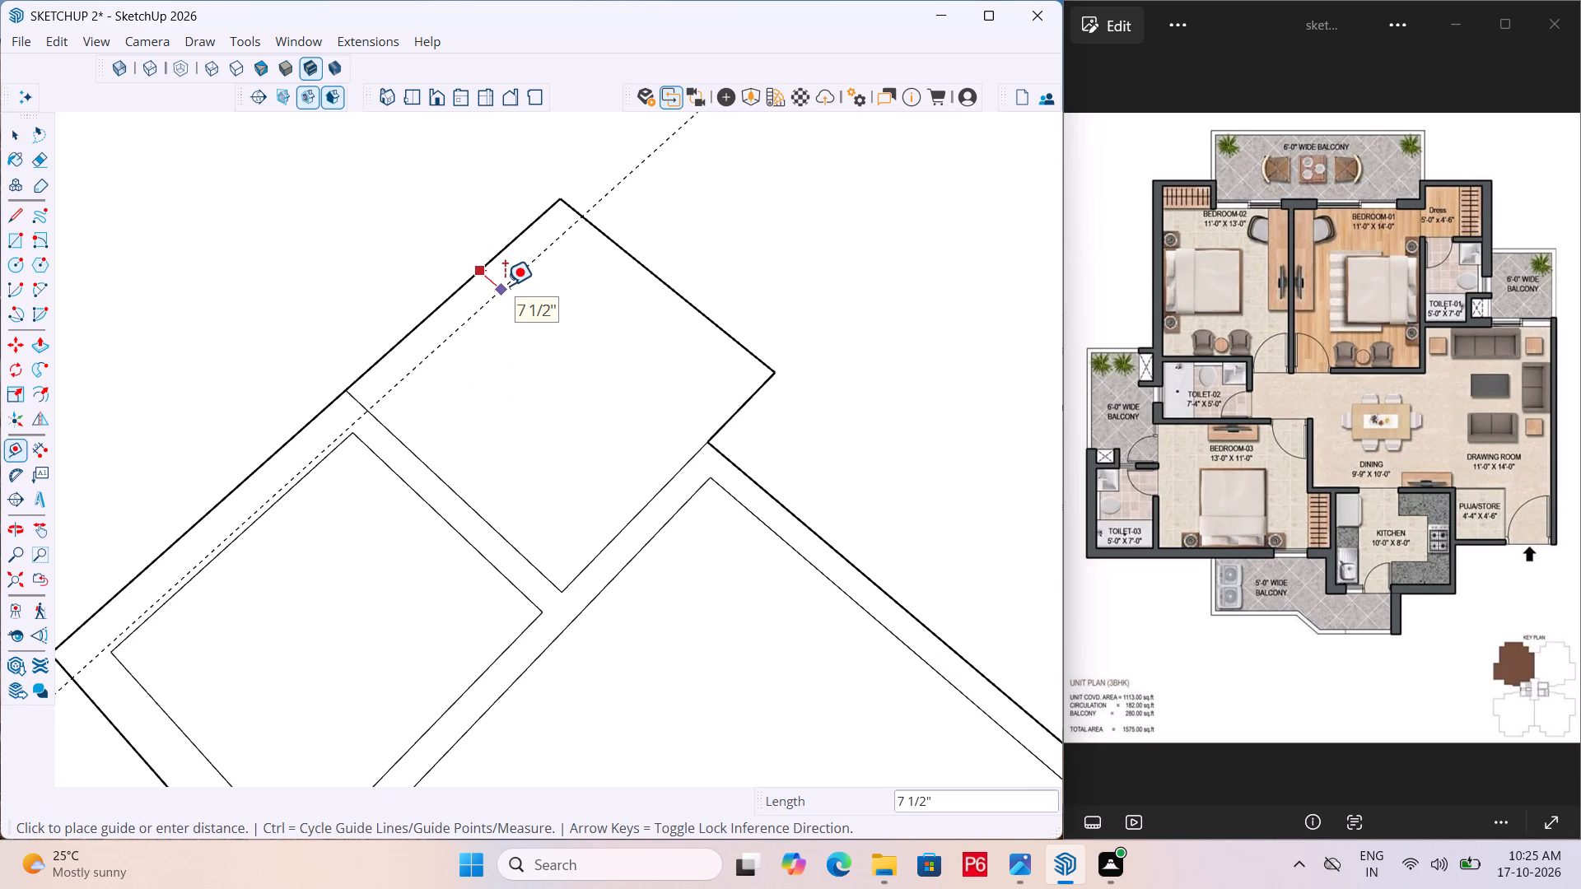
pyautogui.write('4"')
pyautogui.press('Return')
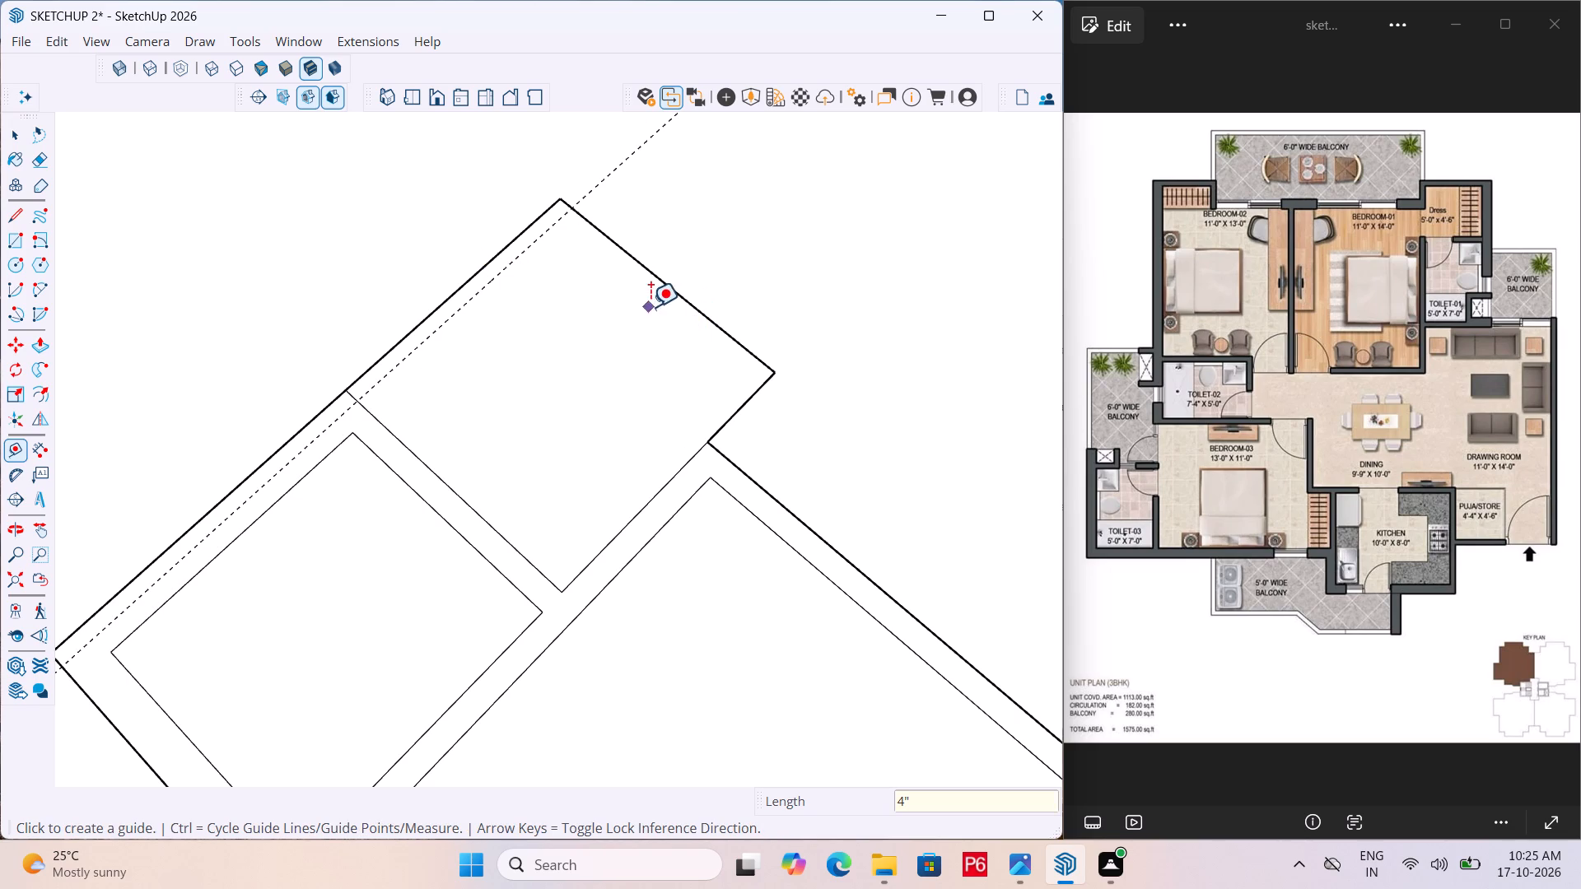
pyautogui.click(667, 286)
pyautogui.press('4')
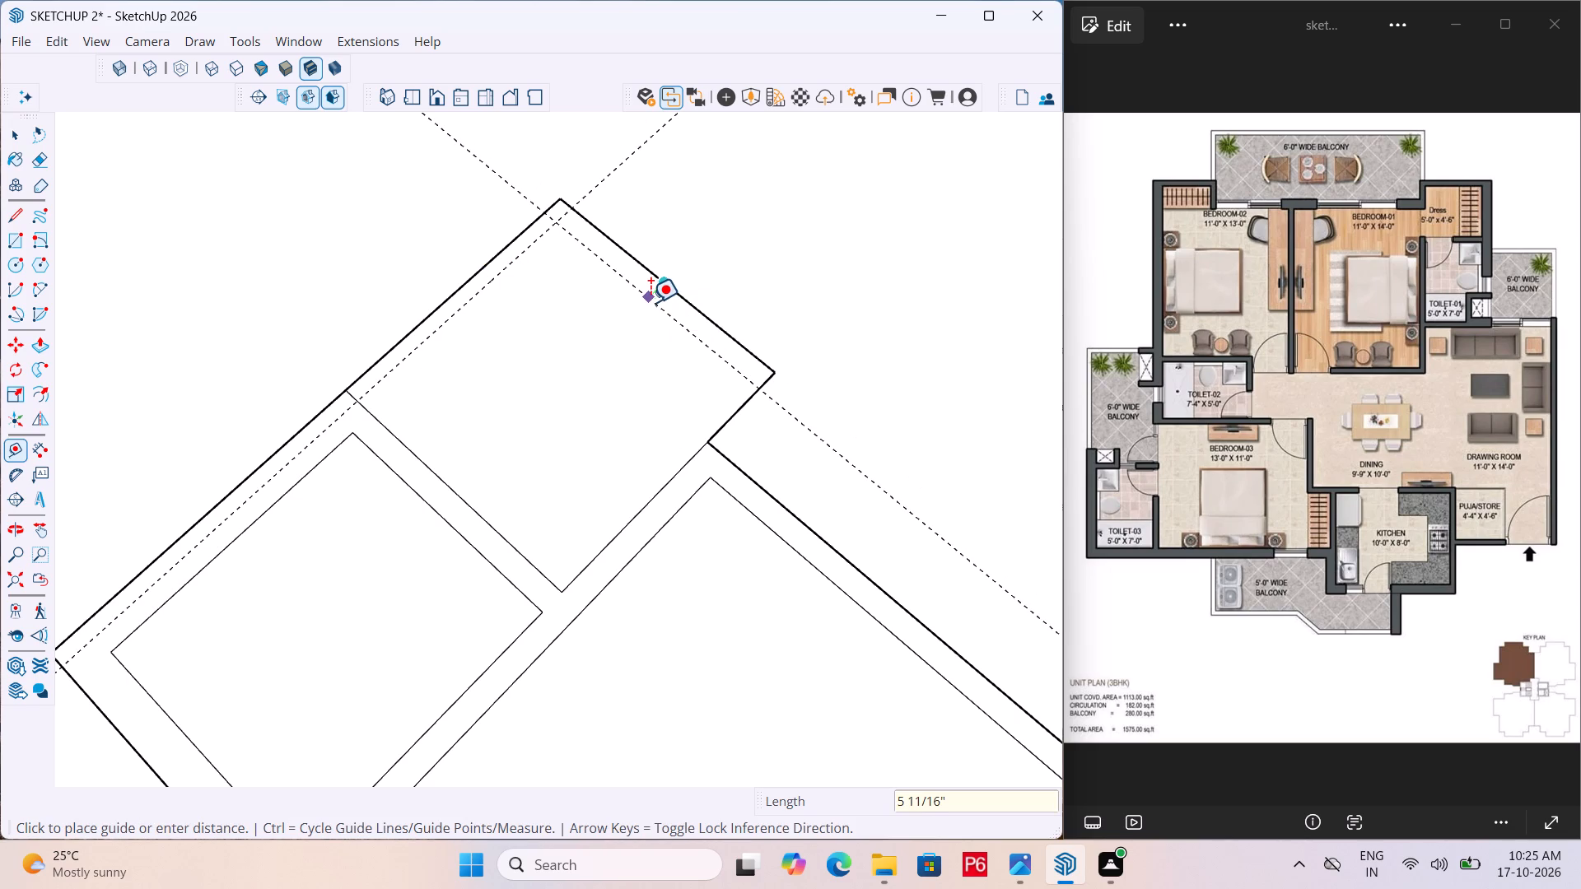
pyautogui.hotkey('shift', '"')
pyautogui.press('Return')
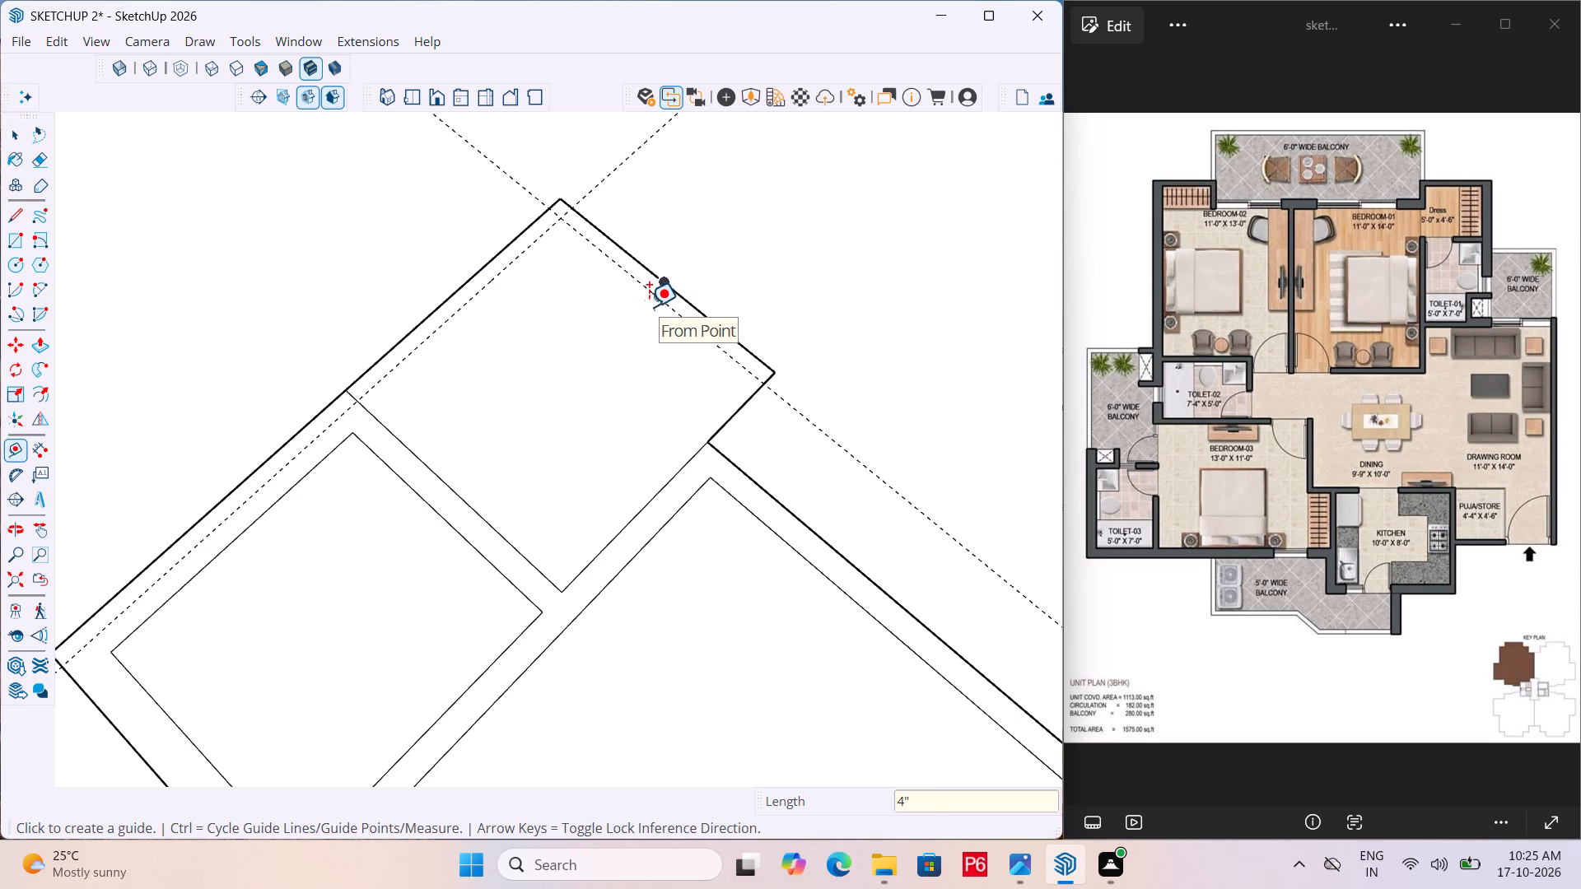
# Draw the balcony's two inner wall lines along the 4" guides, the second 5' 5" long, and erase both guides.
pyautogui.press('l')
pyautogui.click(361, 400)
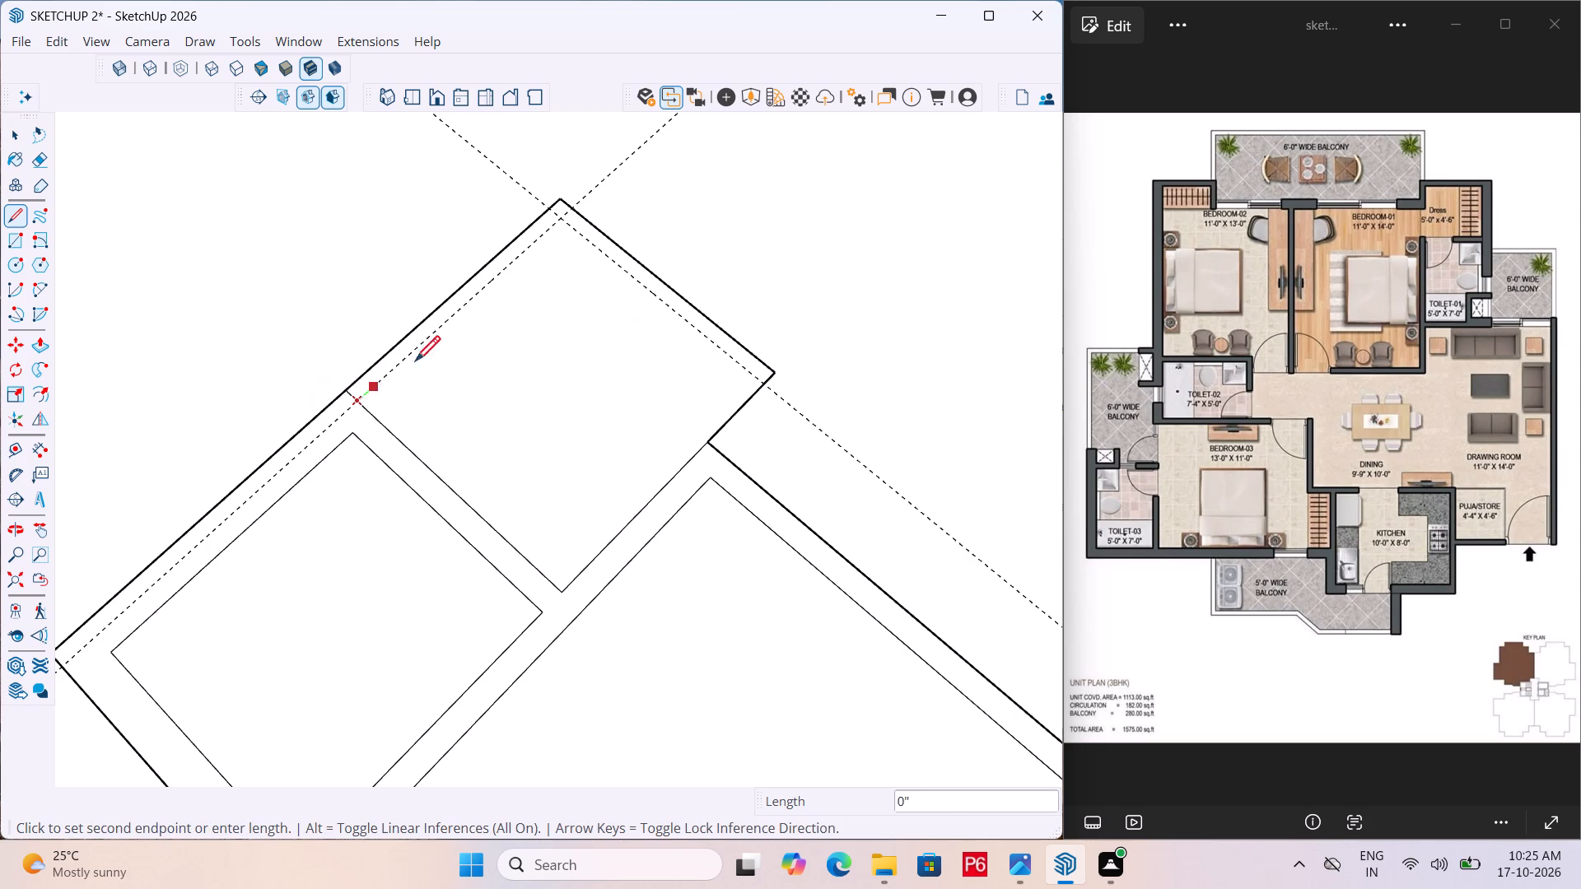
pyautogui.click(562, 220)
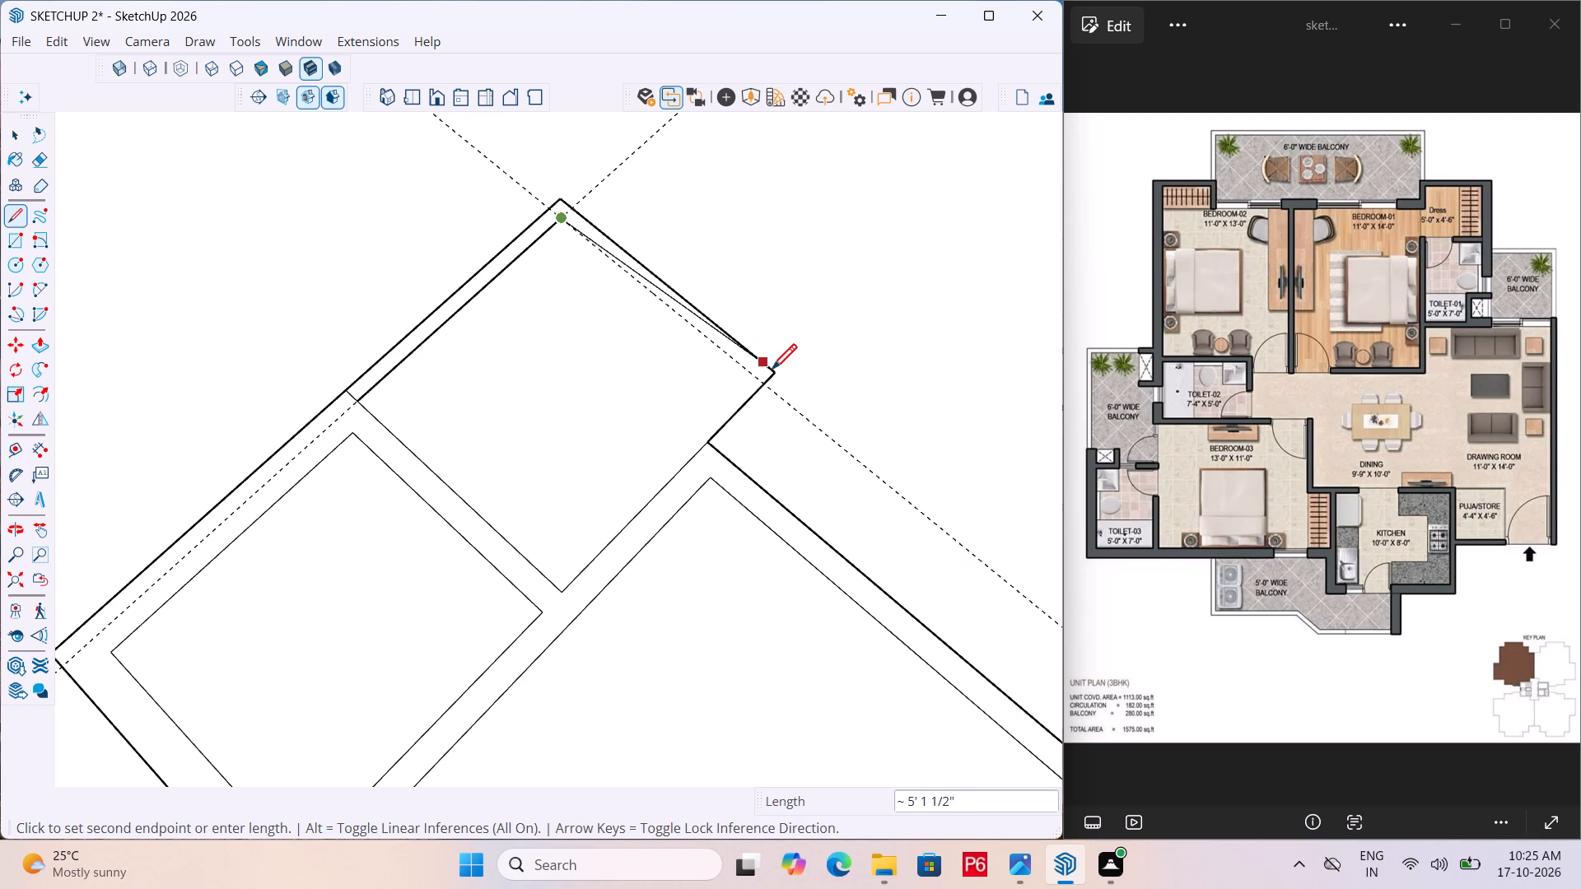
pyautogui.click(759, 384)
pyautogui.press('Escape')
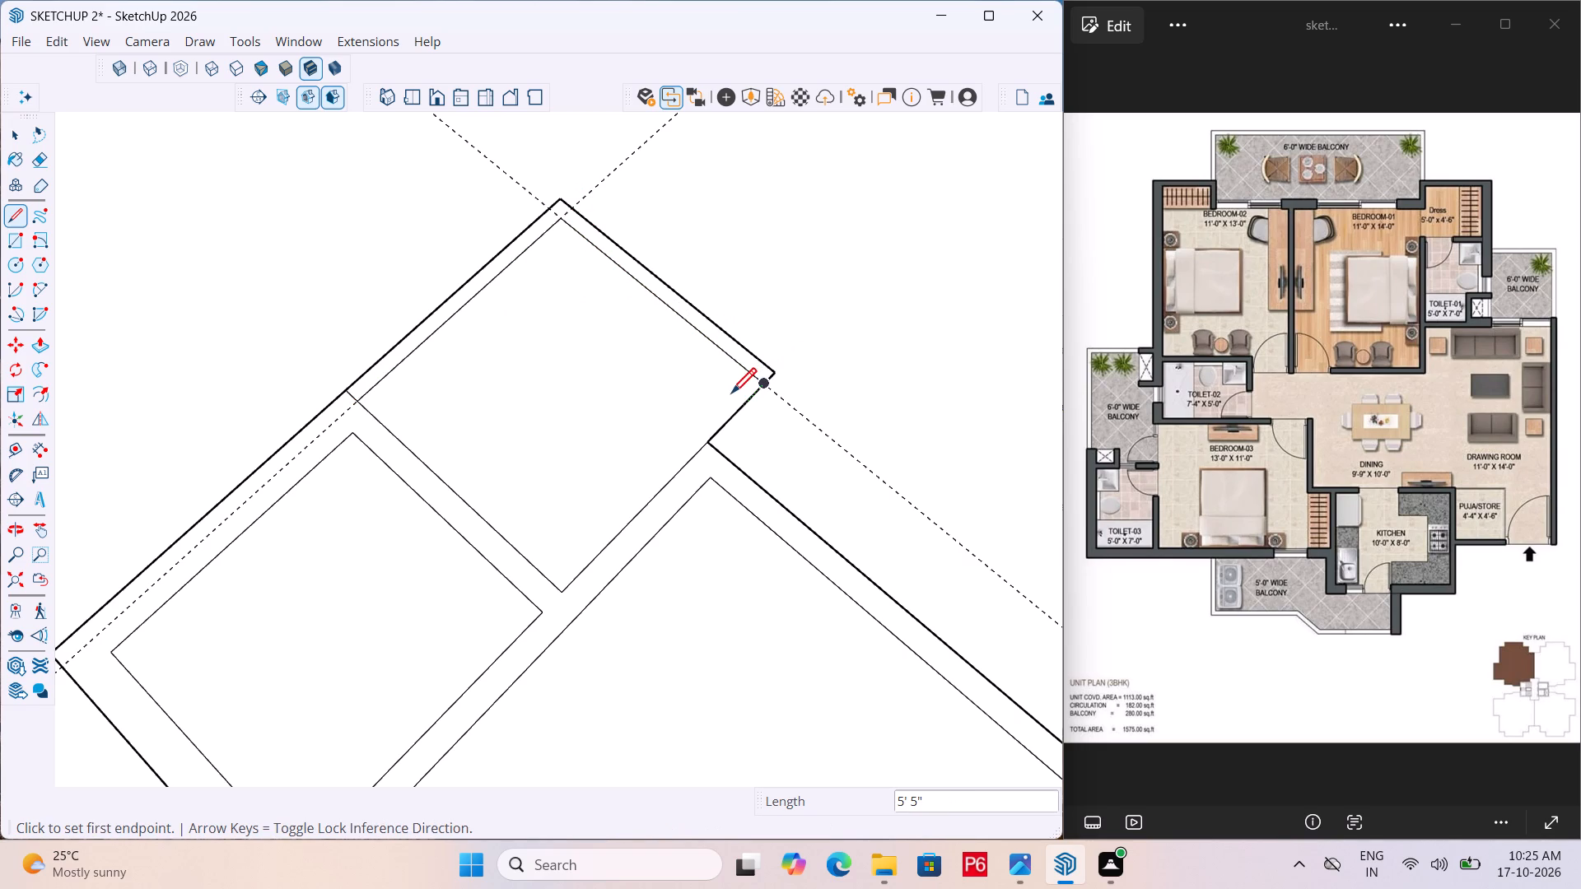
pyautogui.press('e')
pyautogui.moveTo(600, 173); pyautogui.dragTo(651, 180)
# Place a guide 5' outward from Bedroom-03's long outer edge on the balcony side.
pyautogui.scroll(-1, 665, 282)
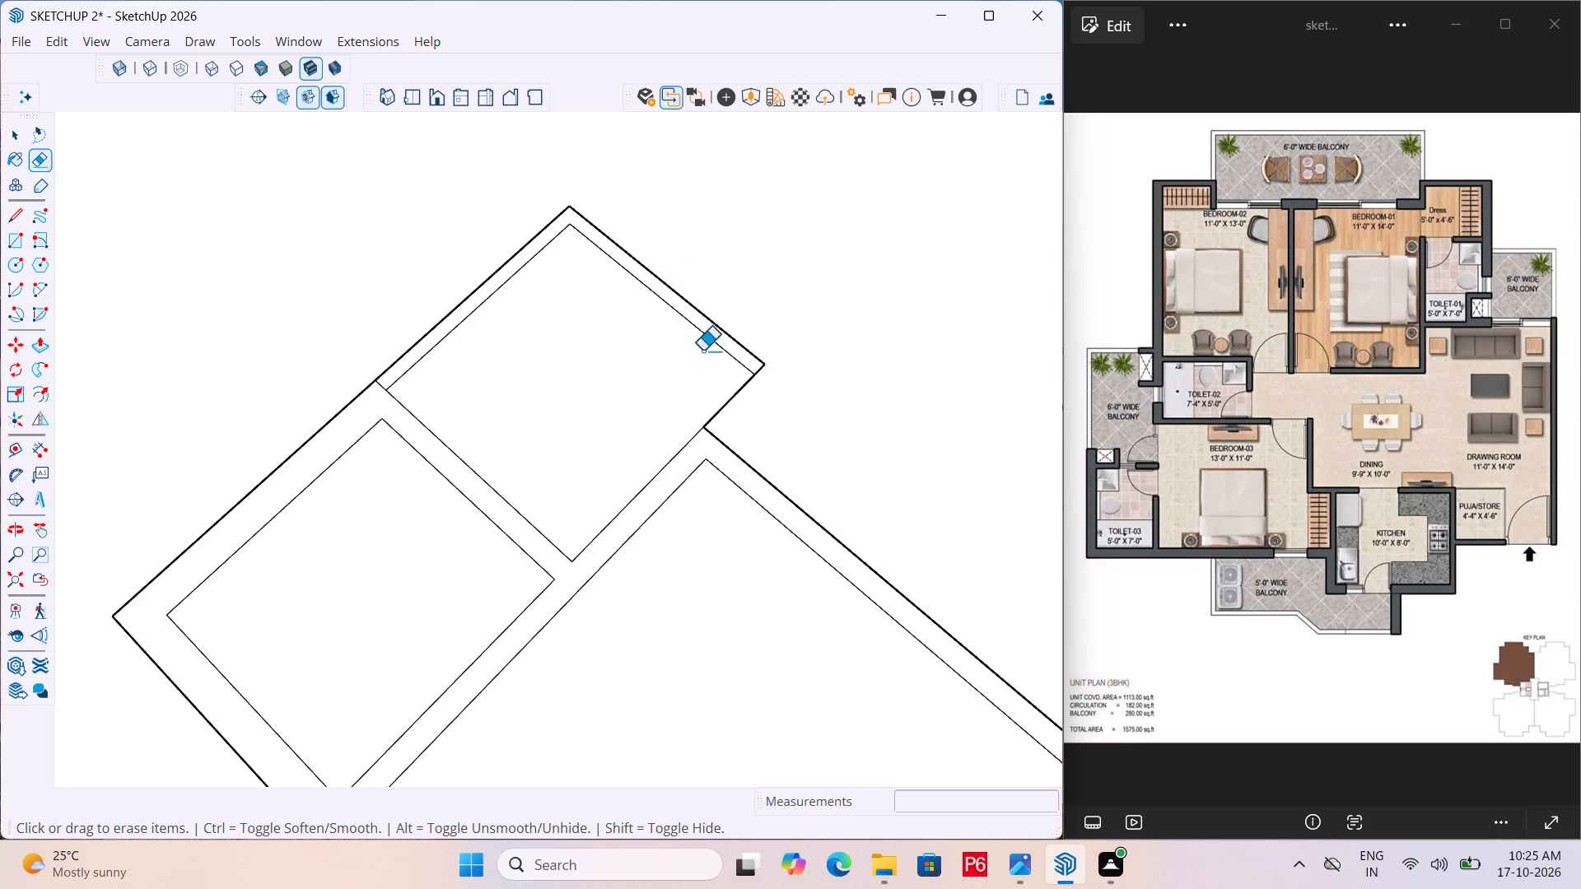
pyautogui.scroll(-5, 571, 341)
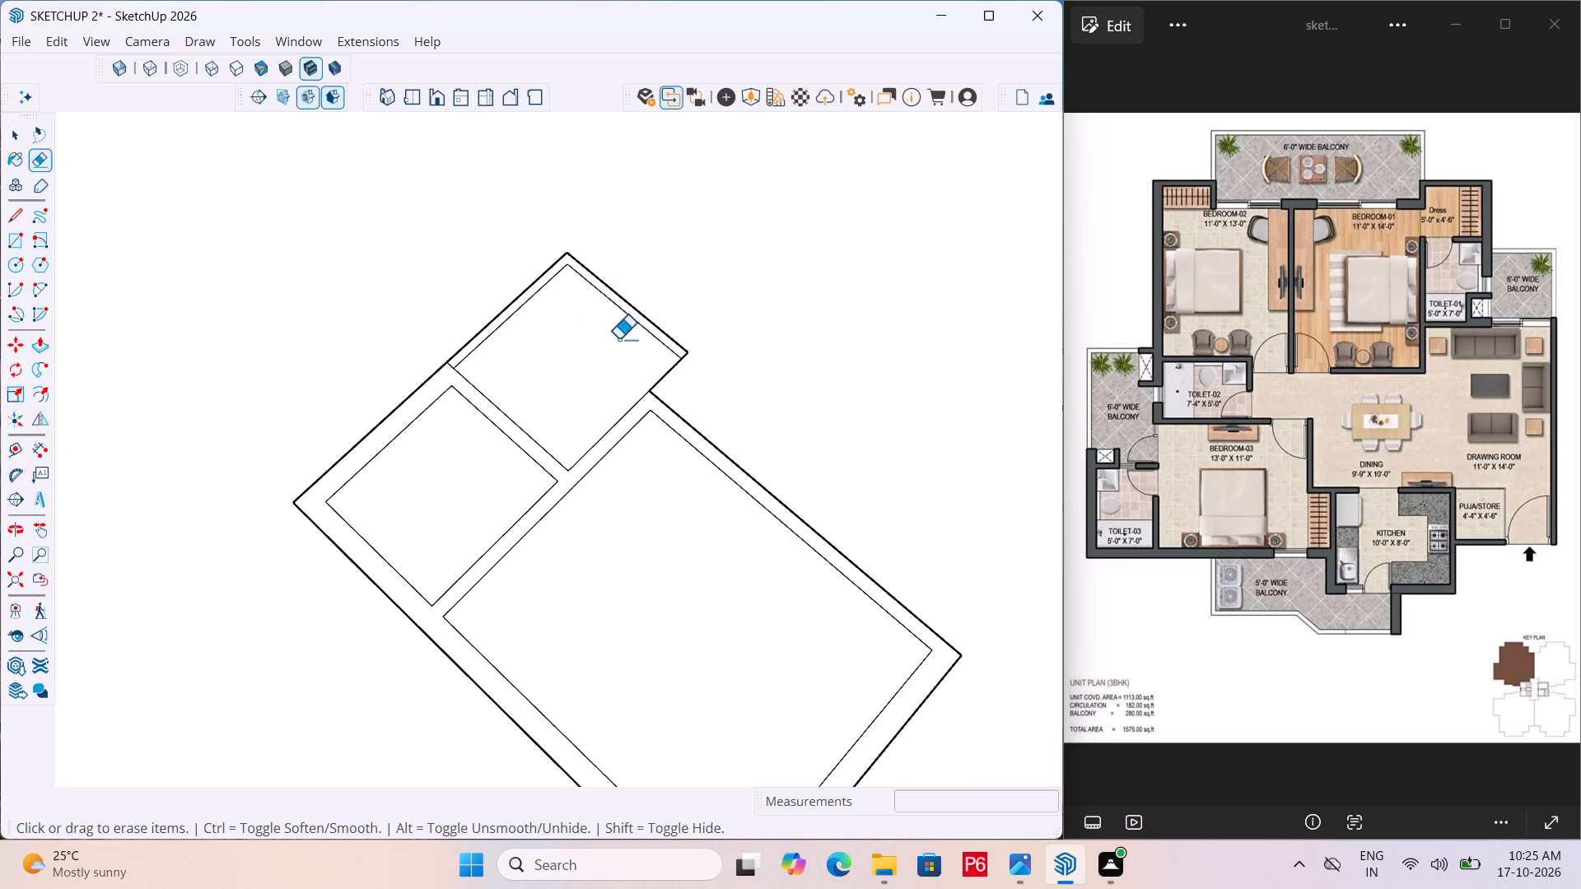
pyautogui.press('t')
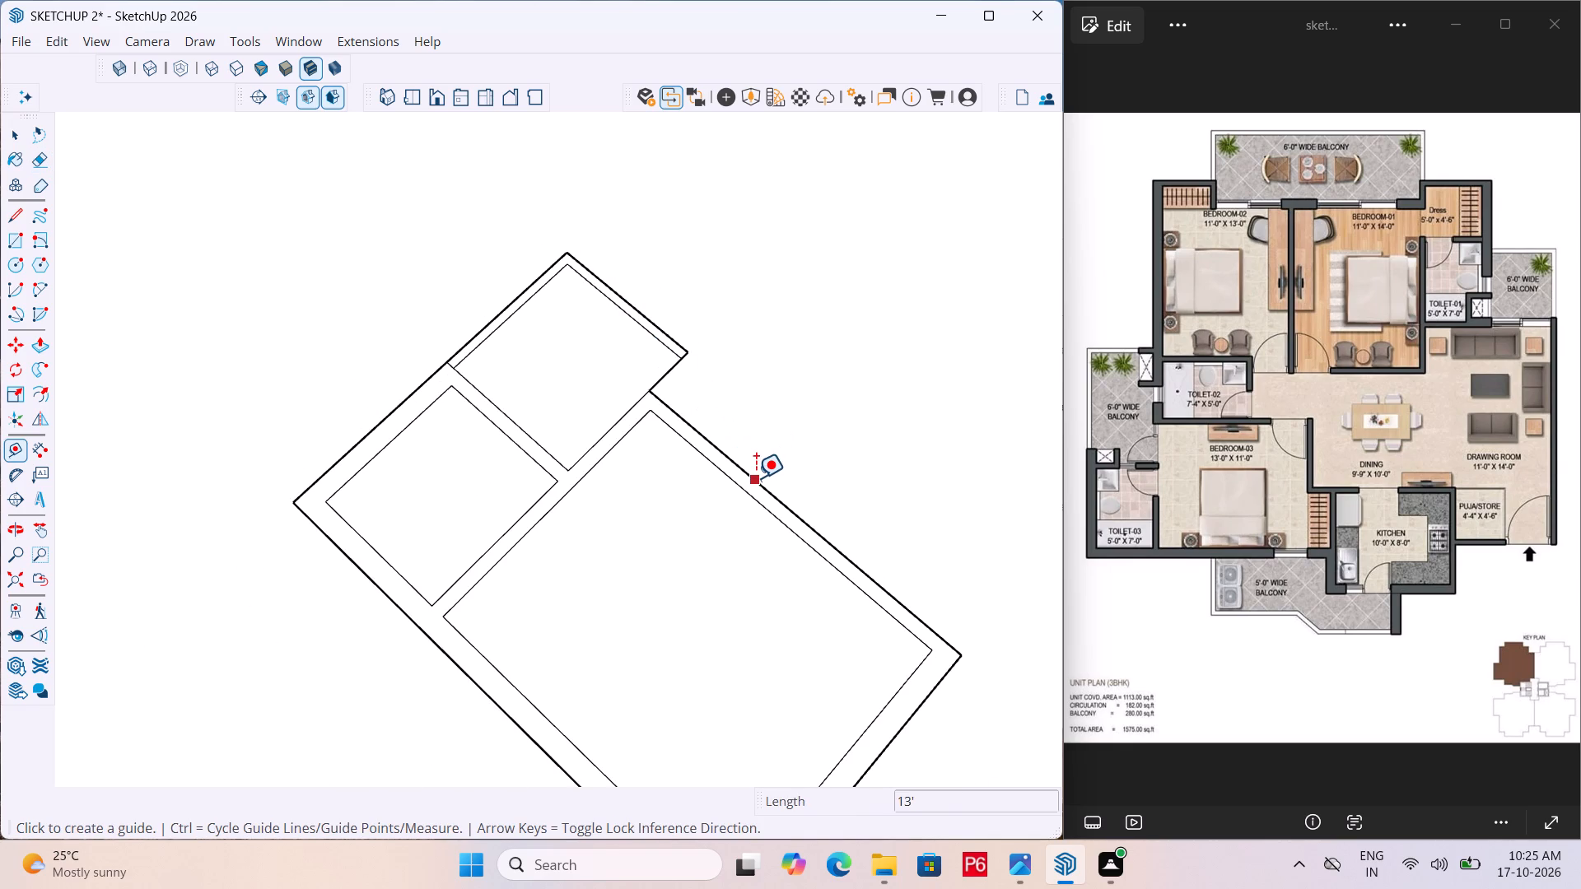
pyautogui.click(756, 481)
pyautogui.scroll(-3, 529, 288)
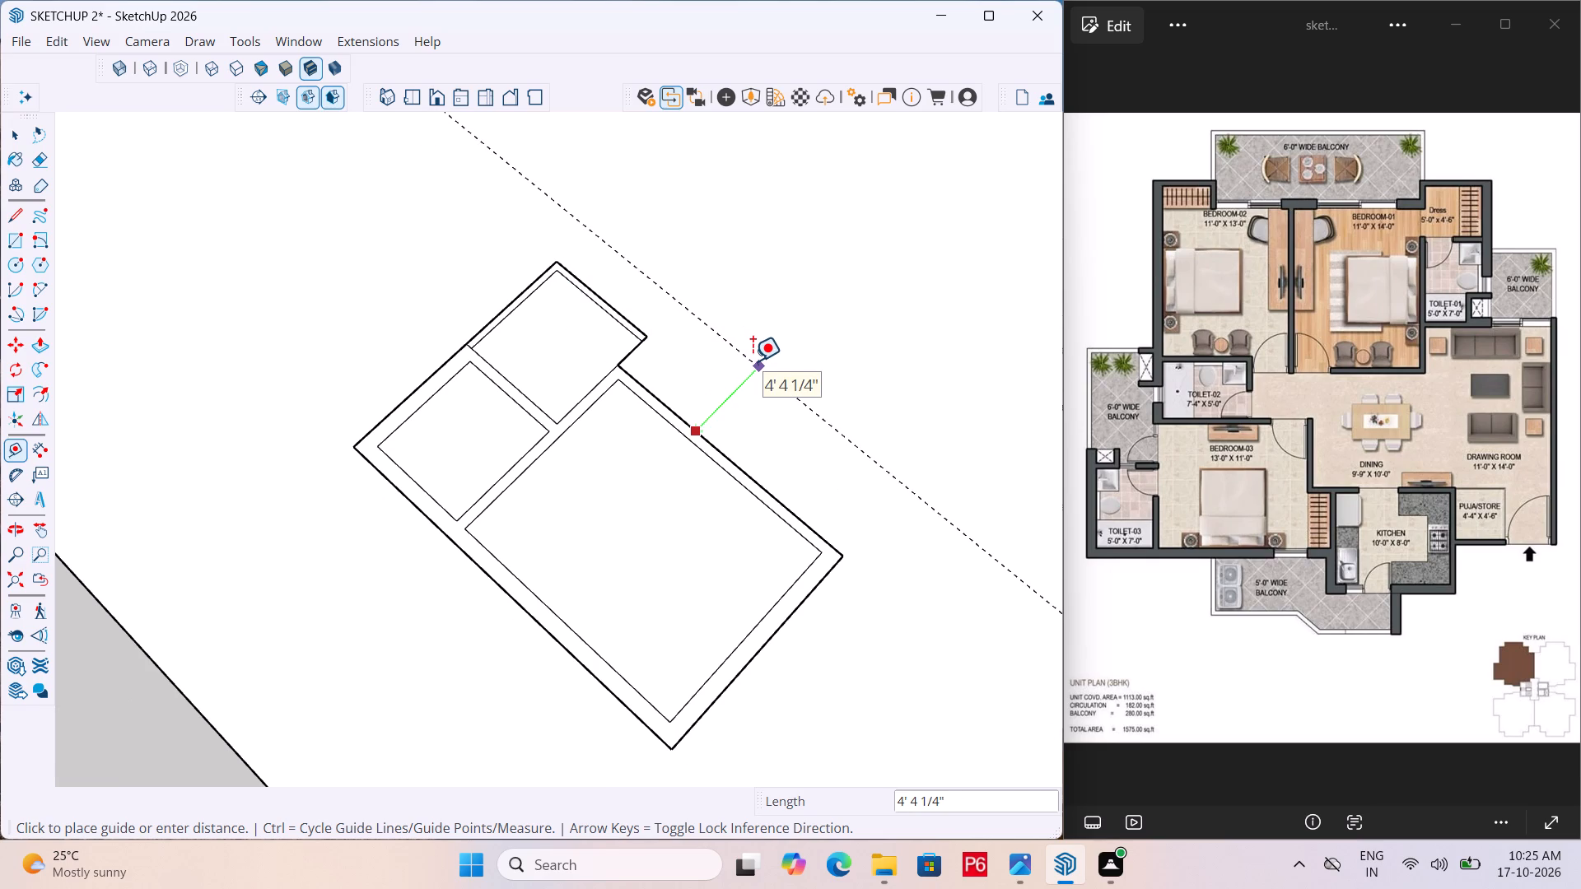
pyautogui.write("5'")
pyautogui.press('Return')
pyautogui.press('space')
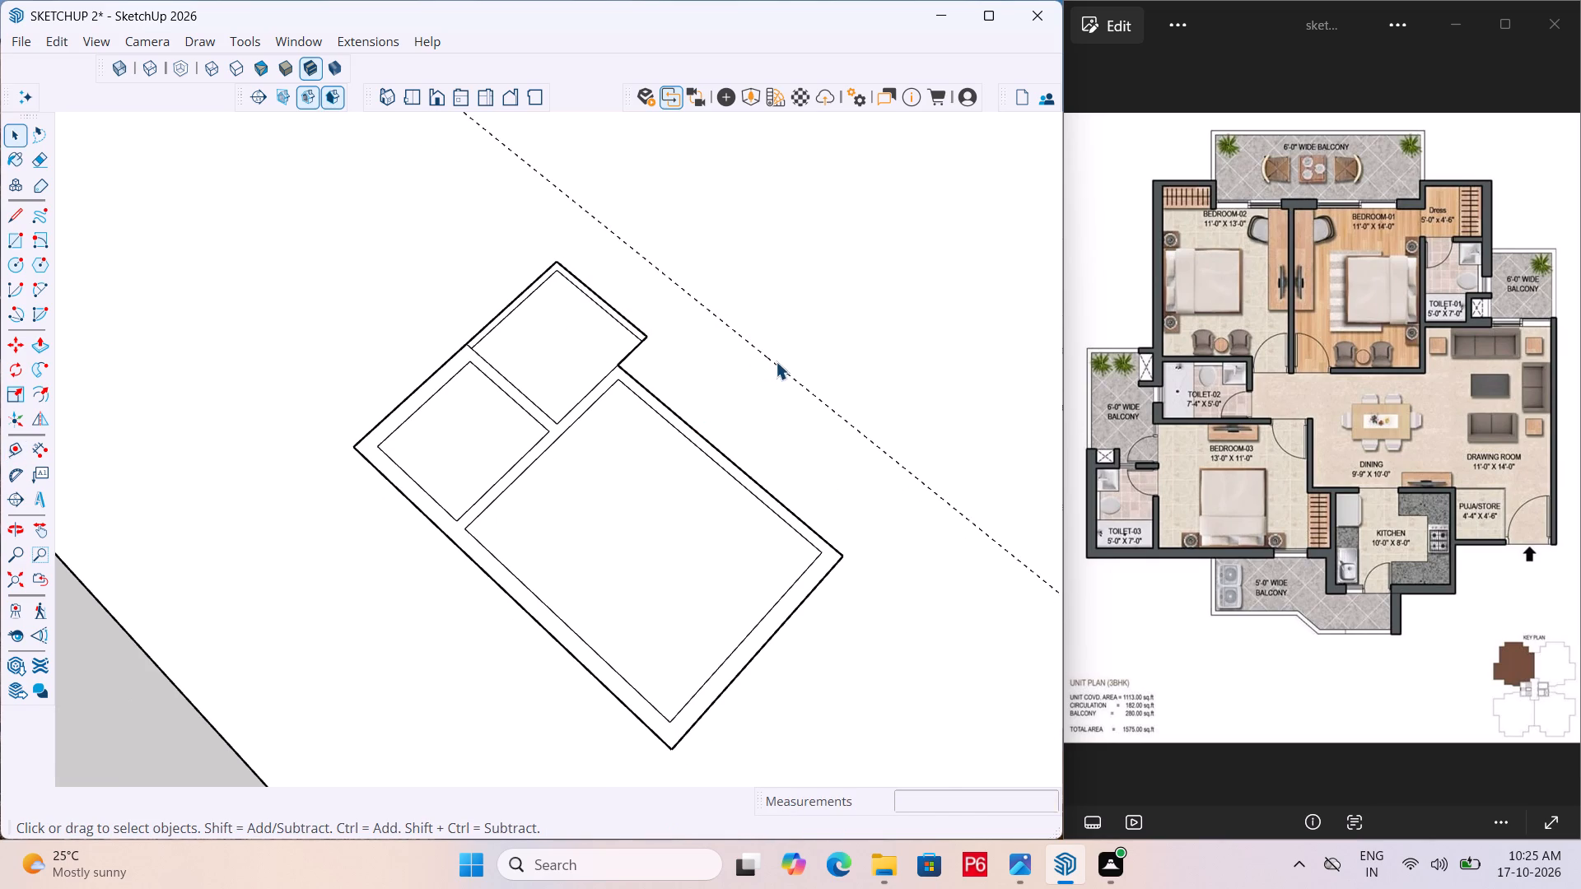
# Place another guide 6" beyond the 5' guide, on the side away from Bedroom-03.
pyautogui.press('t')
pyautogui.click(781, 369)
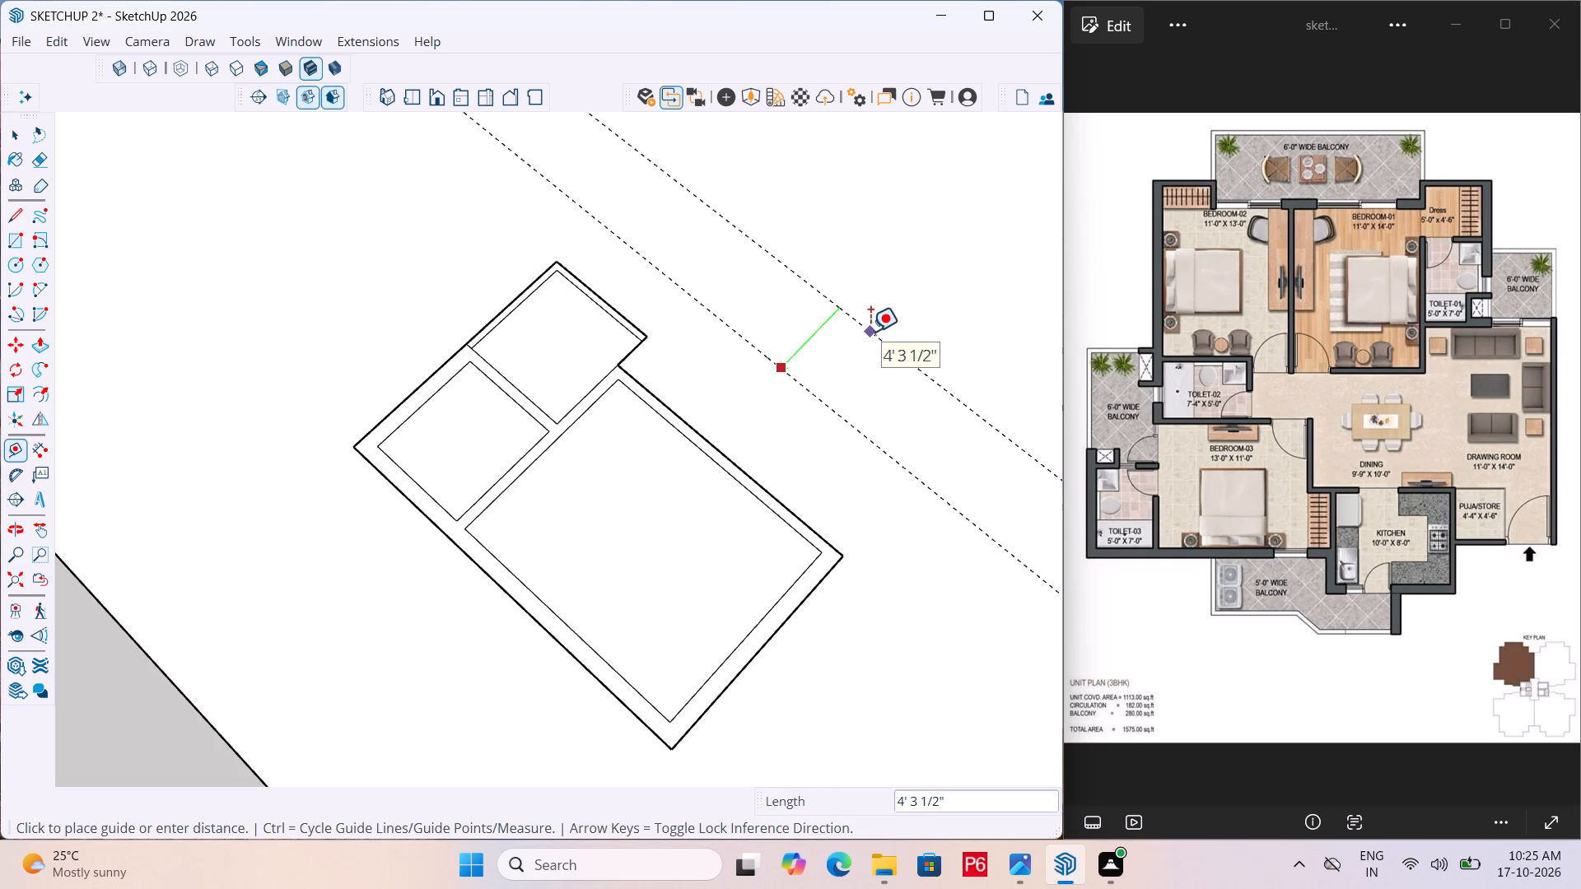
pyautogui.write('6"')
pyautogui.press('Return')
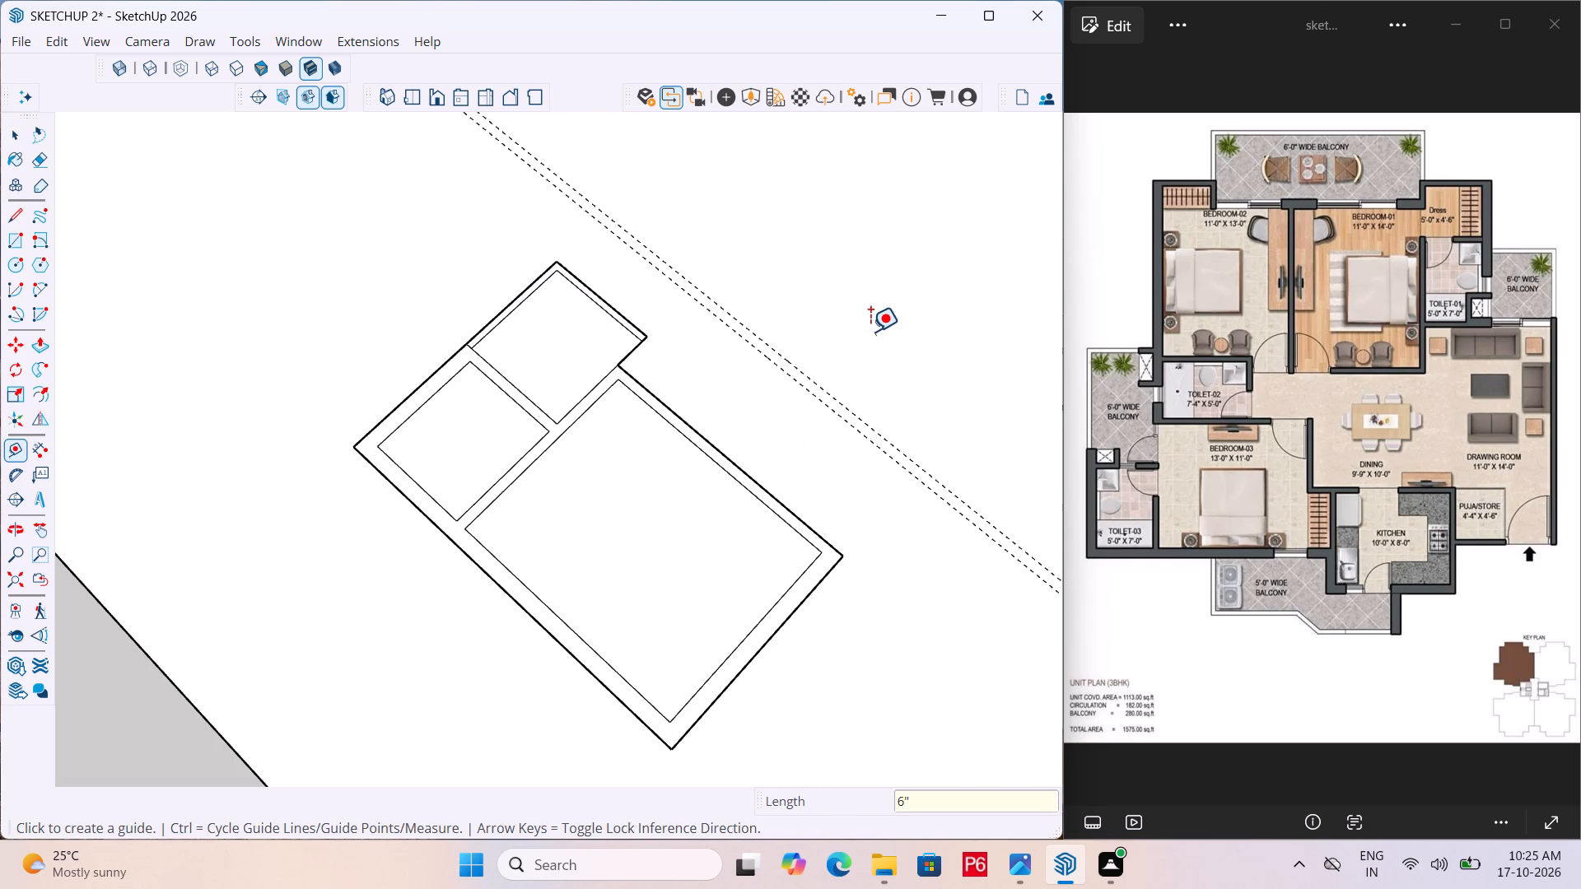
pyautogui.press('space')
# Place a guide 9" from the balcony's 2' edge, on the Bedroom-03 side.
pyautogui.scroll(3, 657, 300)
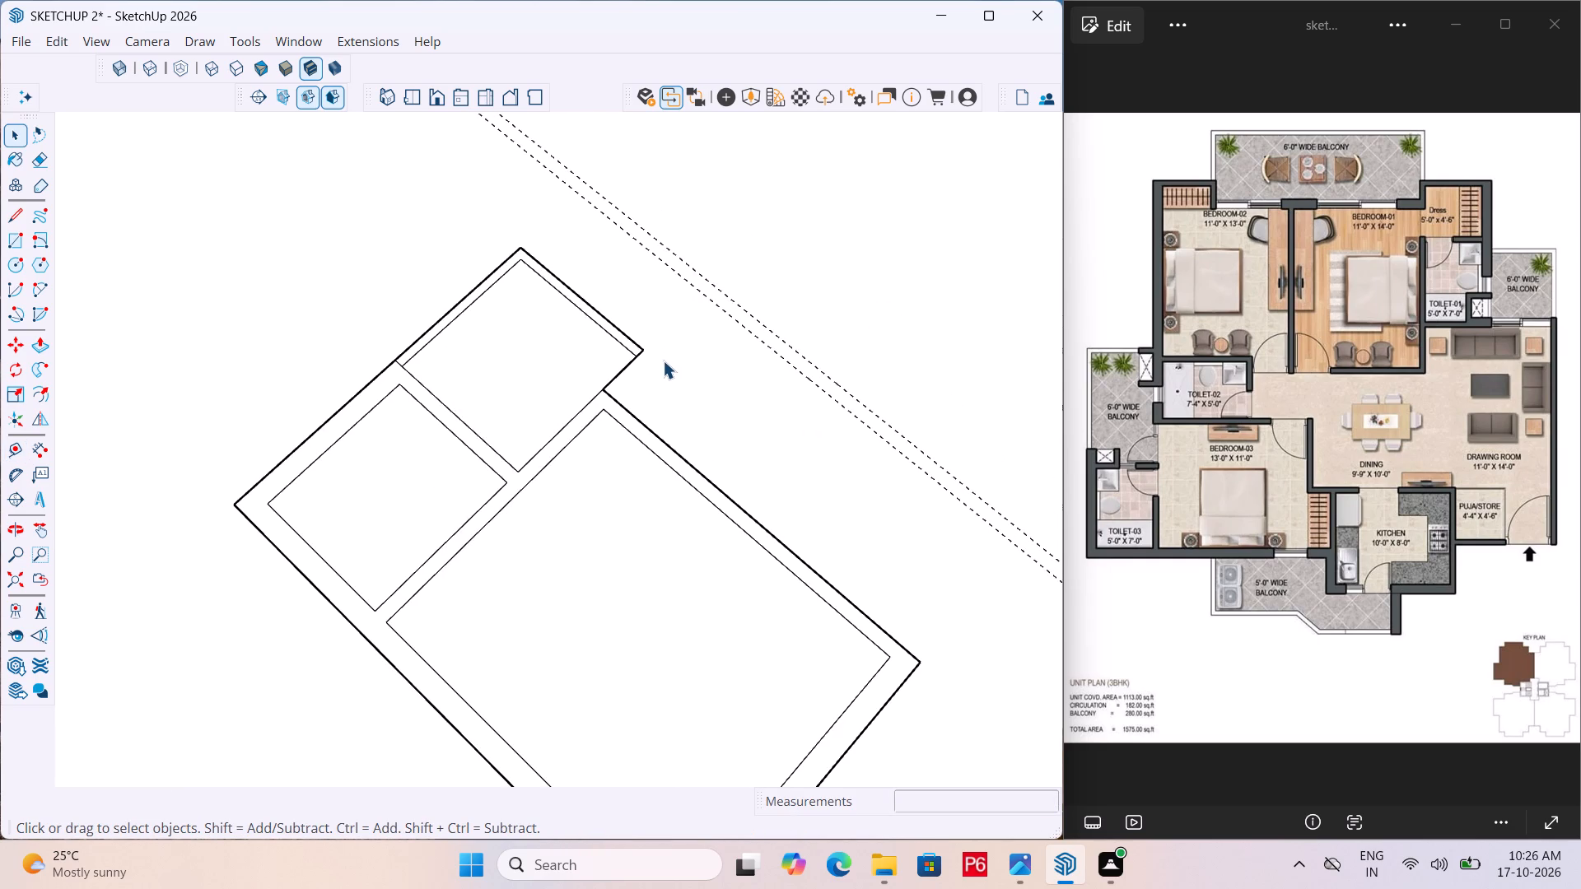
pyautogui.scroll(1, 619, 382)
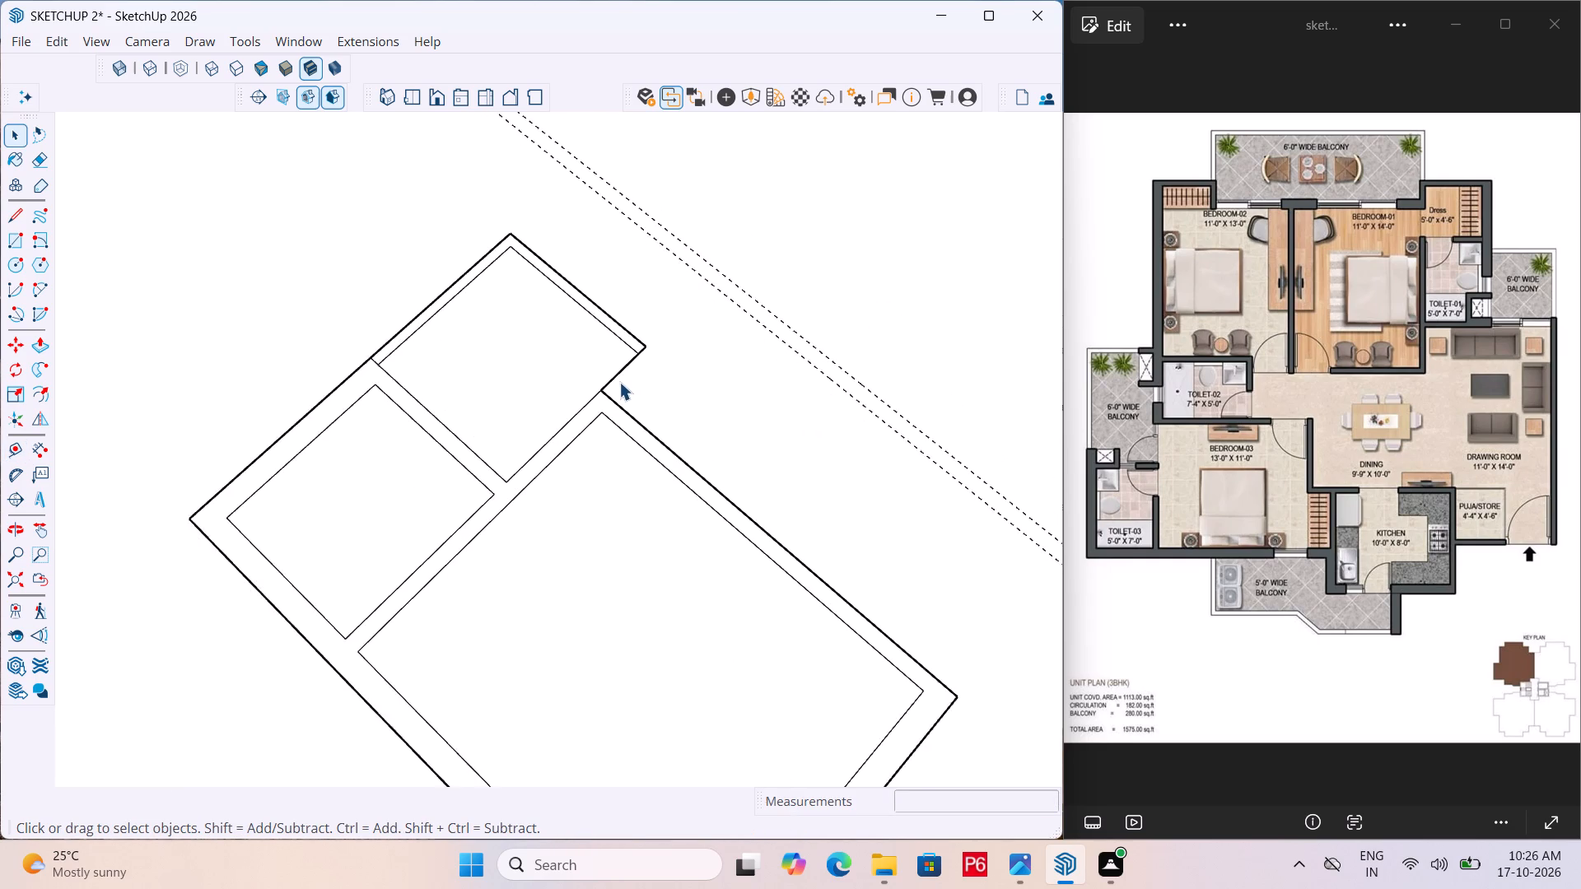
pyautogui.scroll(1, 619, 382)
pyautogui.click(626, 362)
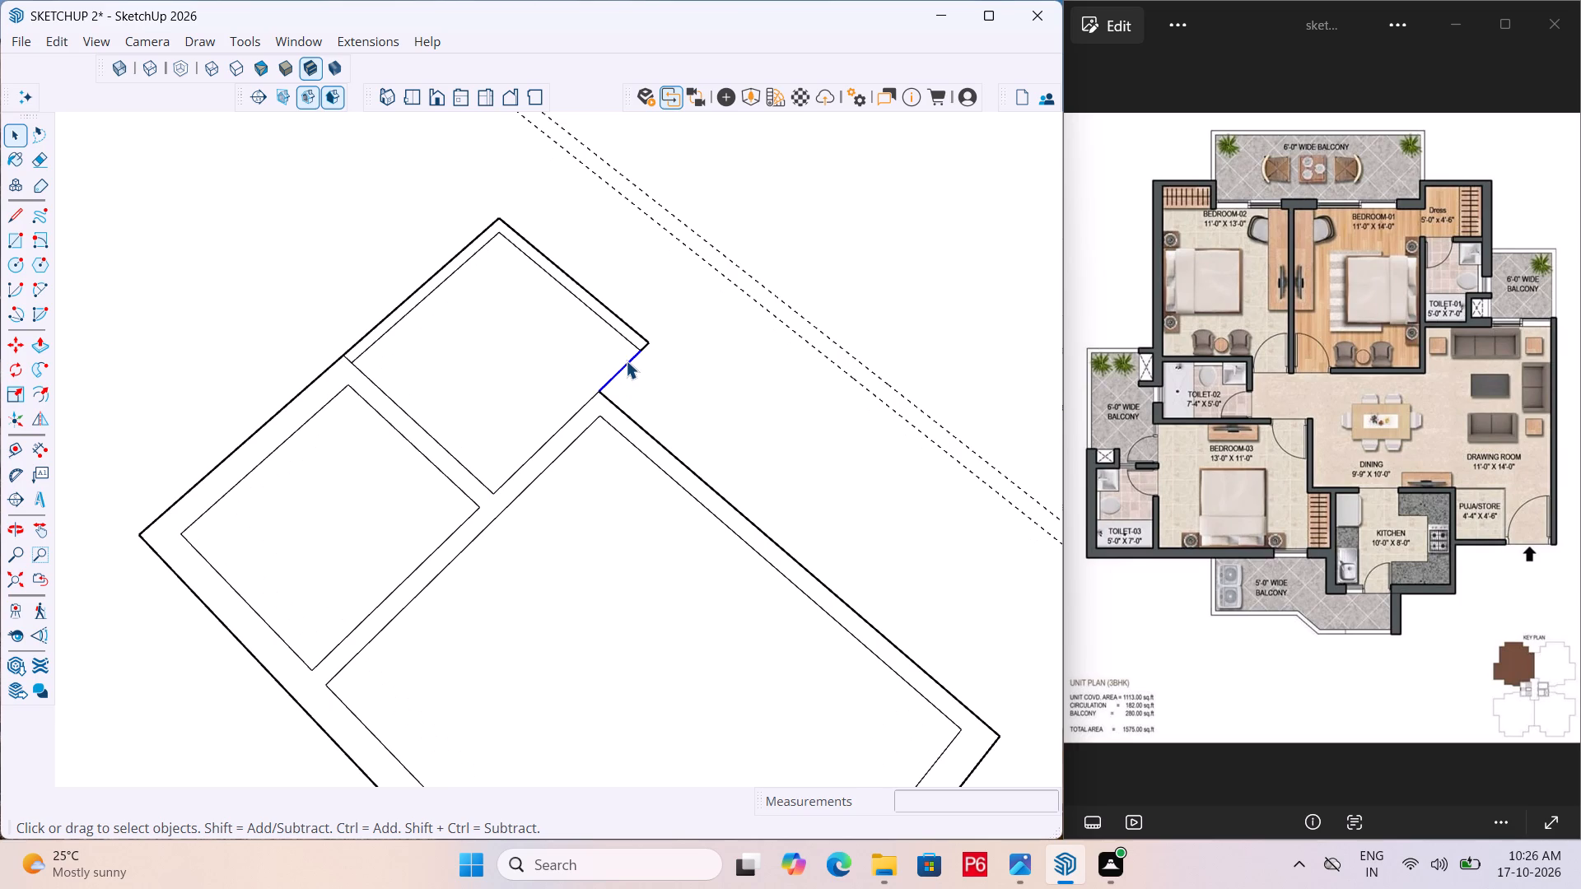
pyautogui.press('t')
pyautogui.click(626, 361)
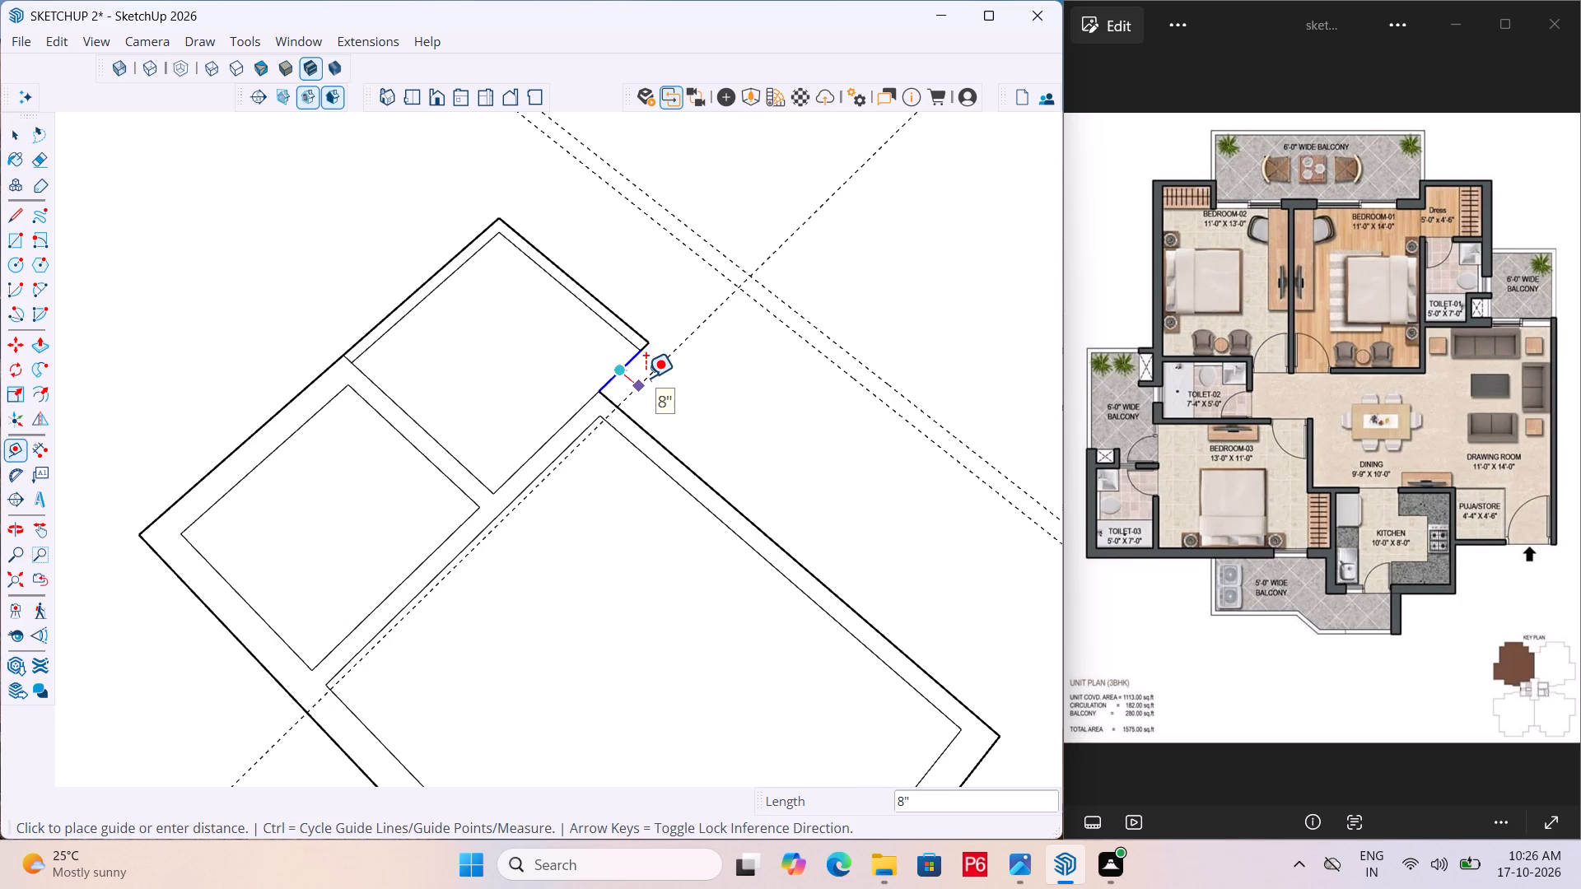
pyautogui.write('9"')
pyautogui.press('Return')
pyautogui.press('space')
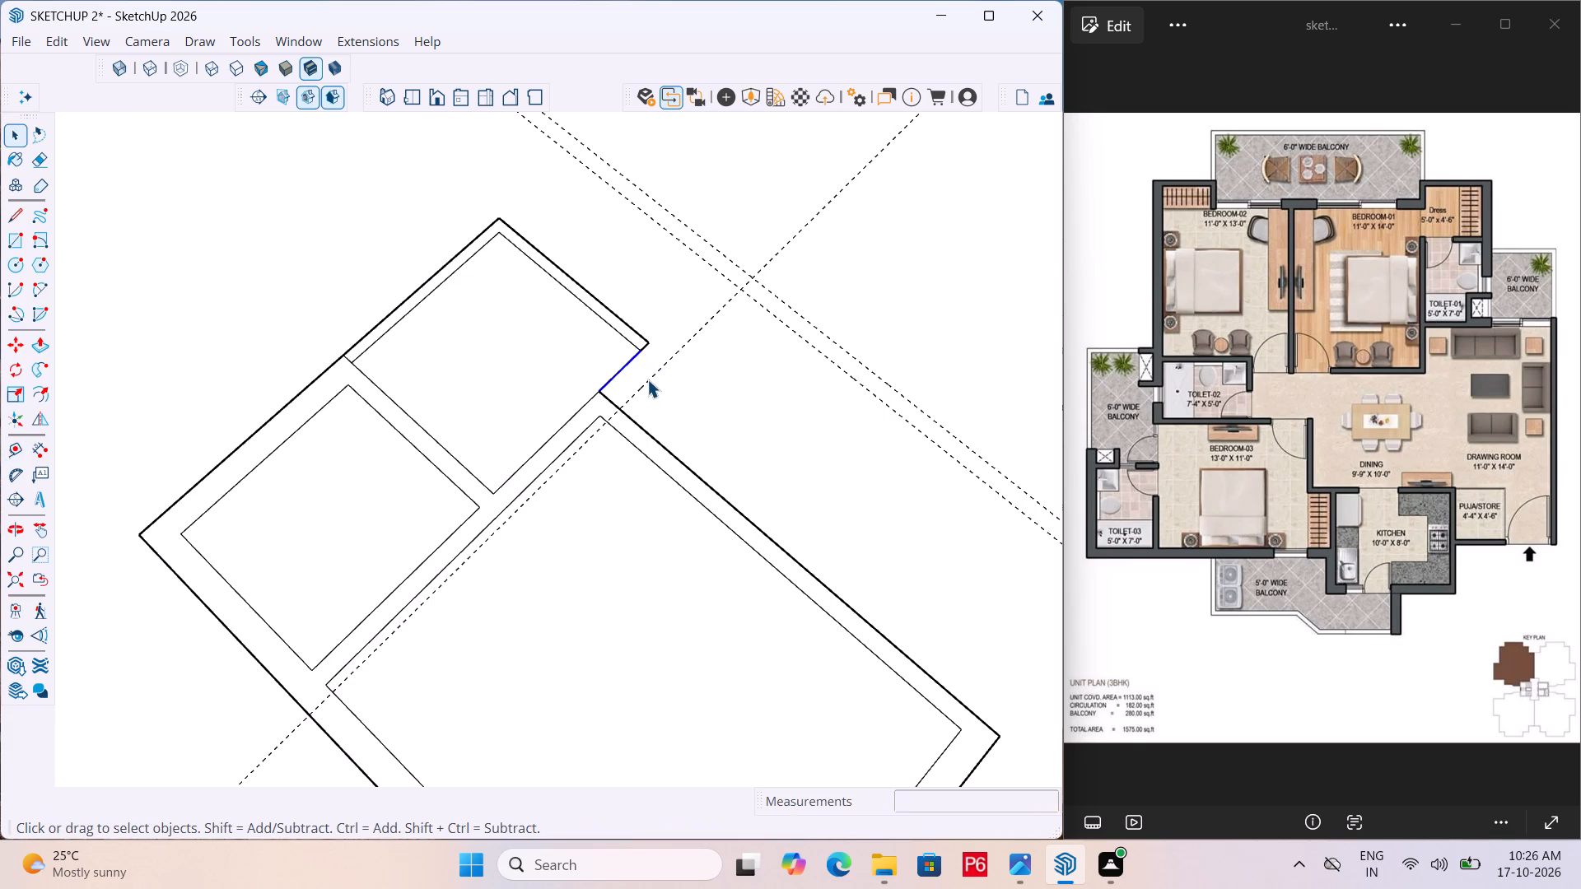
# Draw a 5' 6" wall line along the 9" guide from Bedroom-03's outer edge to the outermost parallel guide.
pyautogui.press('l')
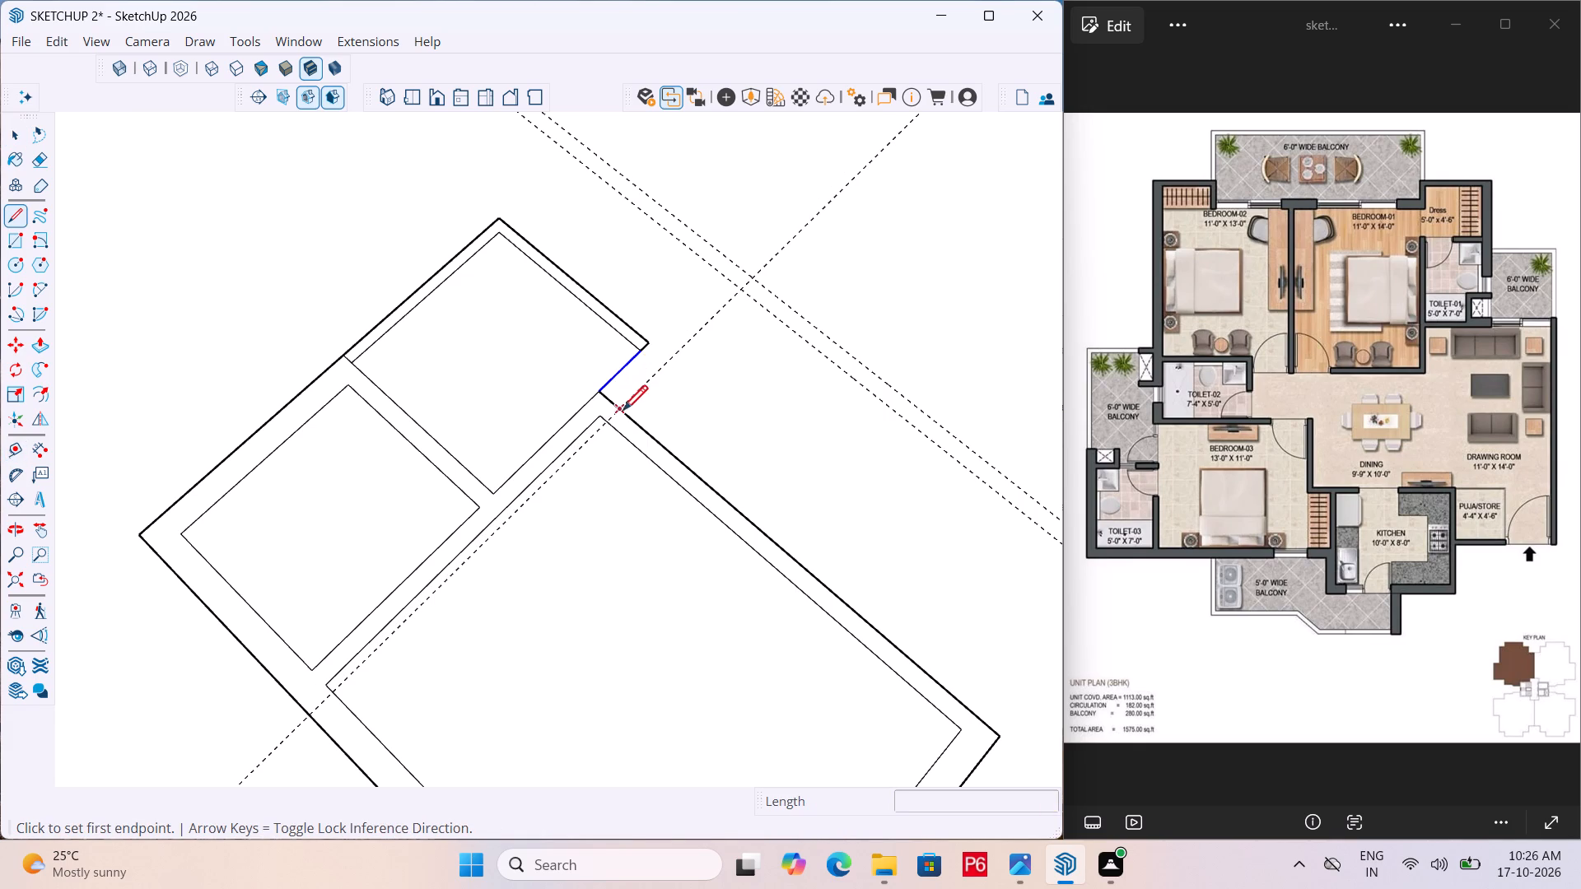
pyautogui.click(623, 413)
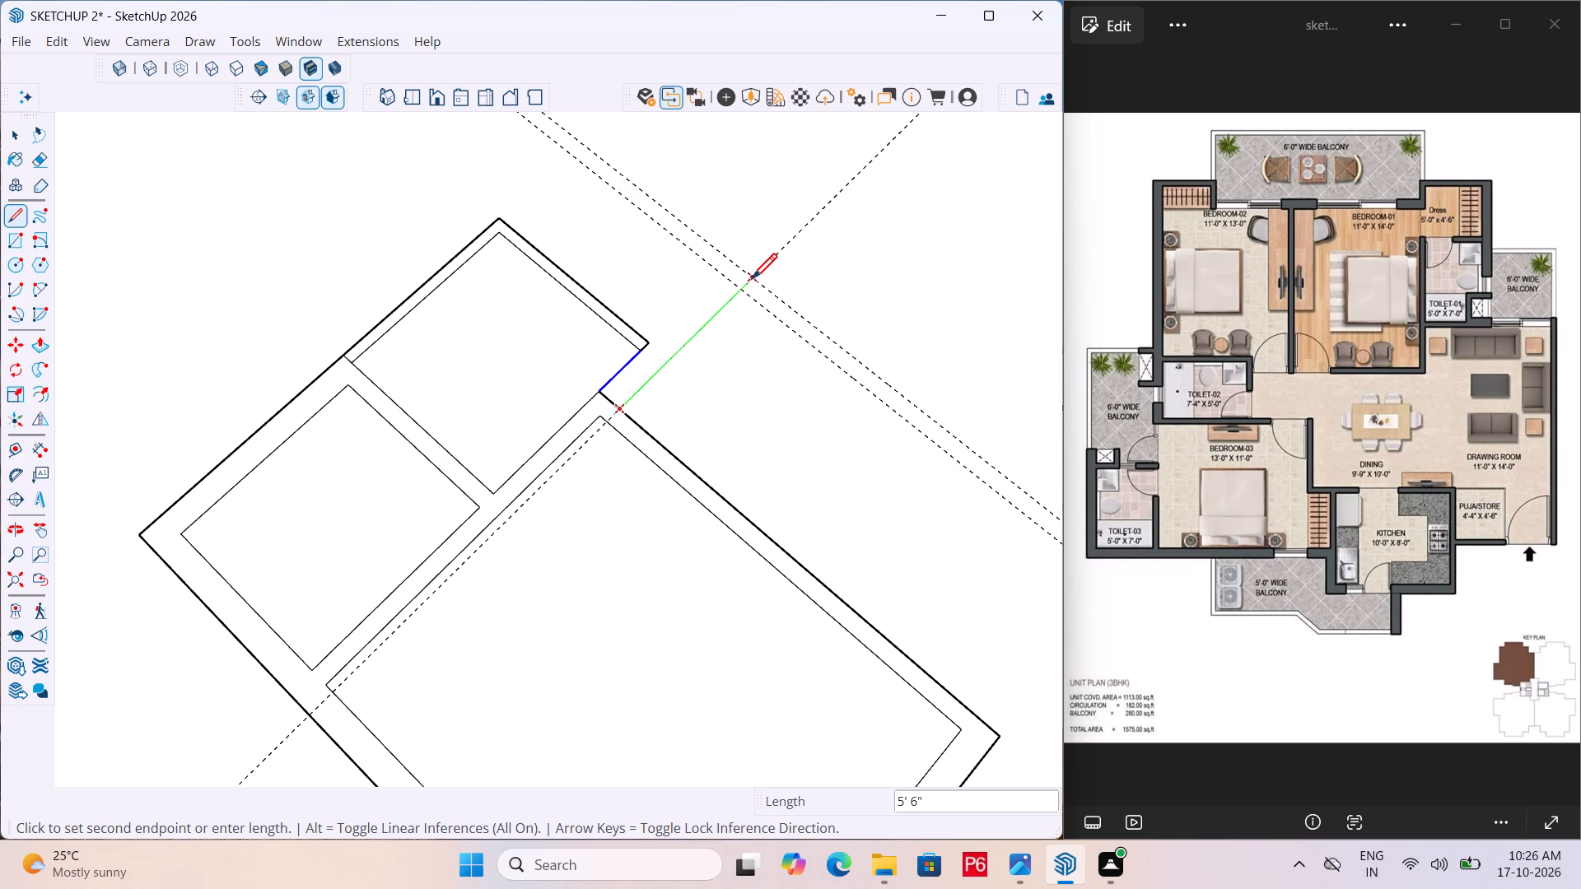
pyautogui.click(753, 280)
pyautogui.press('space')
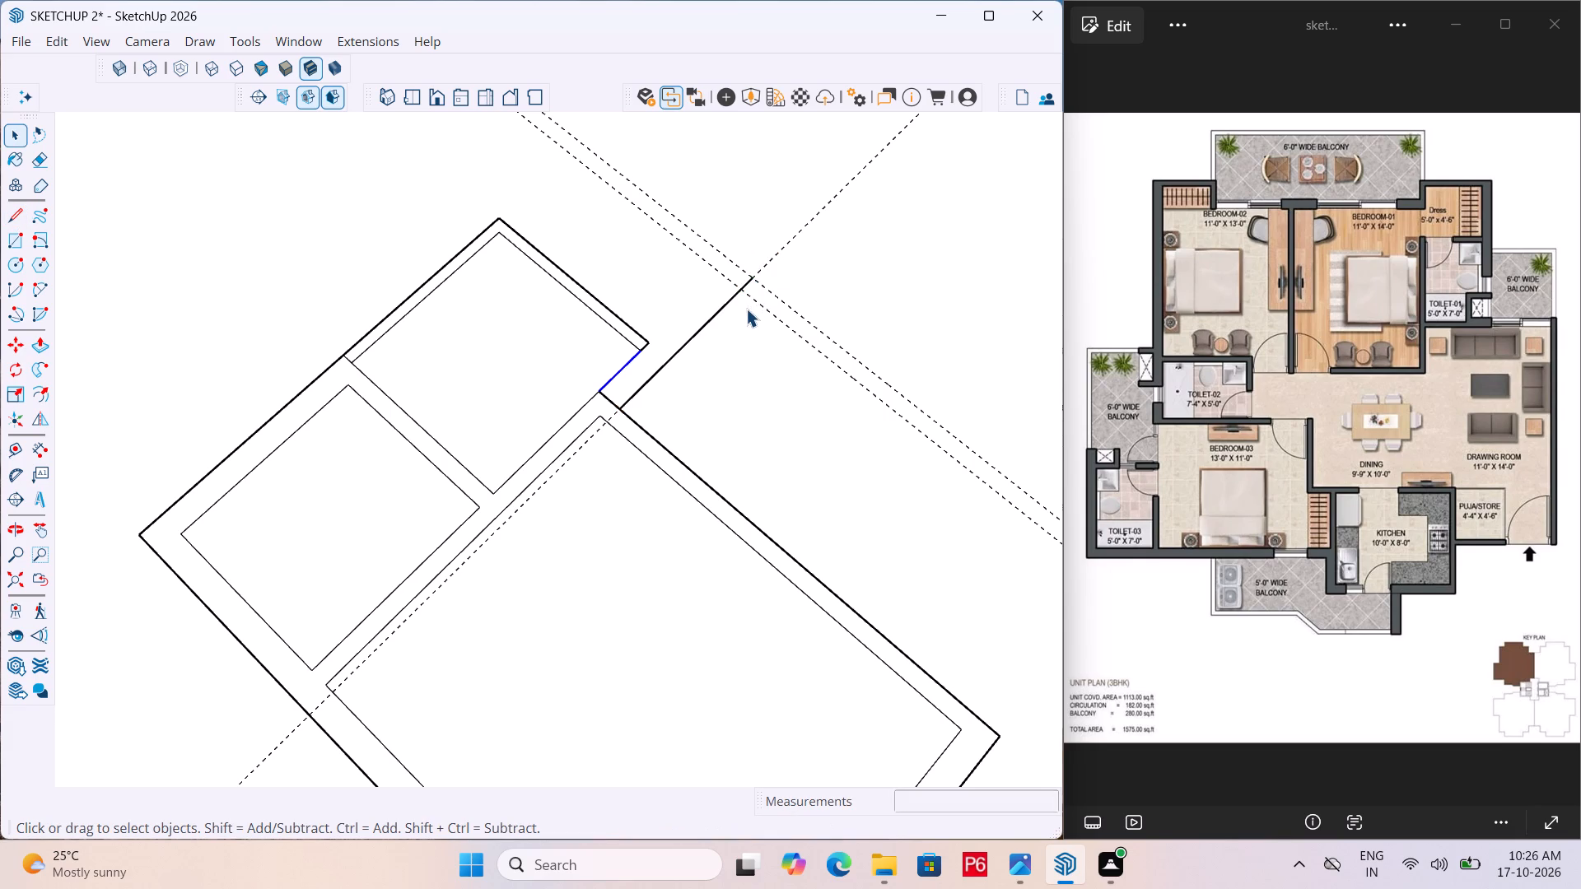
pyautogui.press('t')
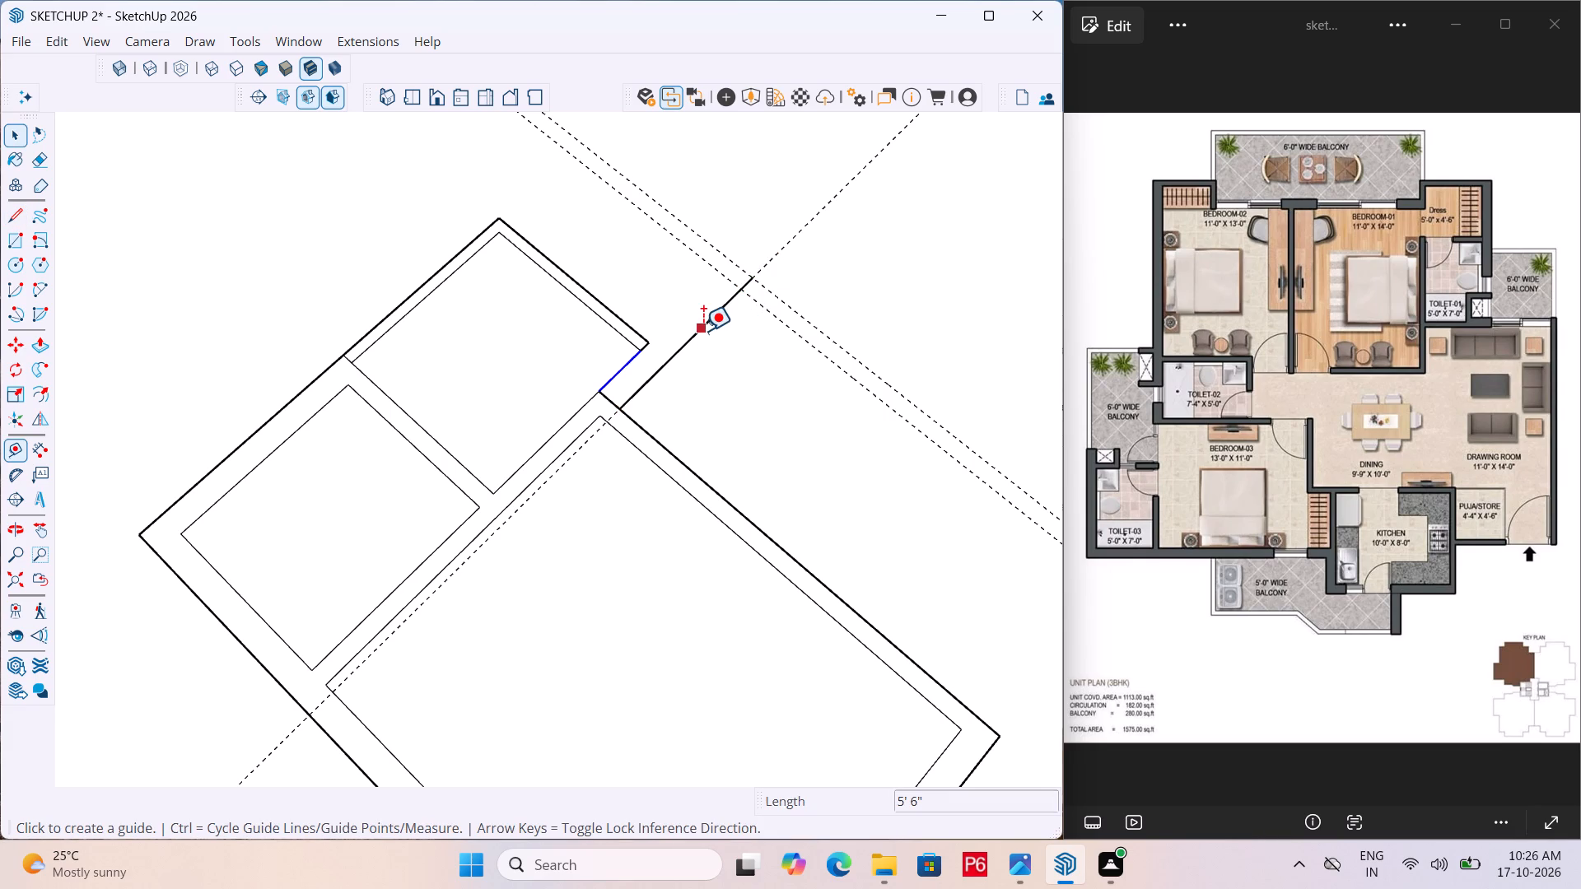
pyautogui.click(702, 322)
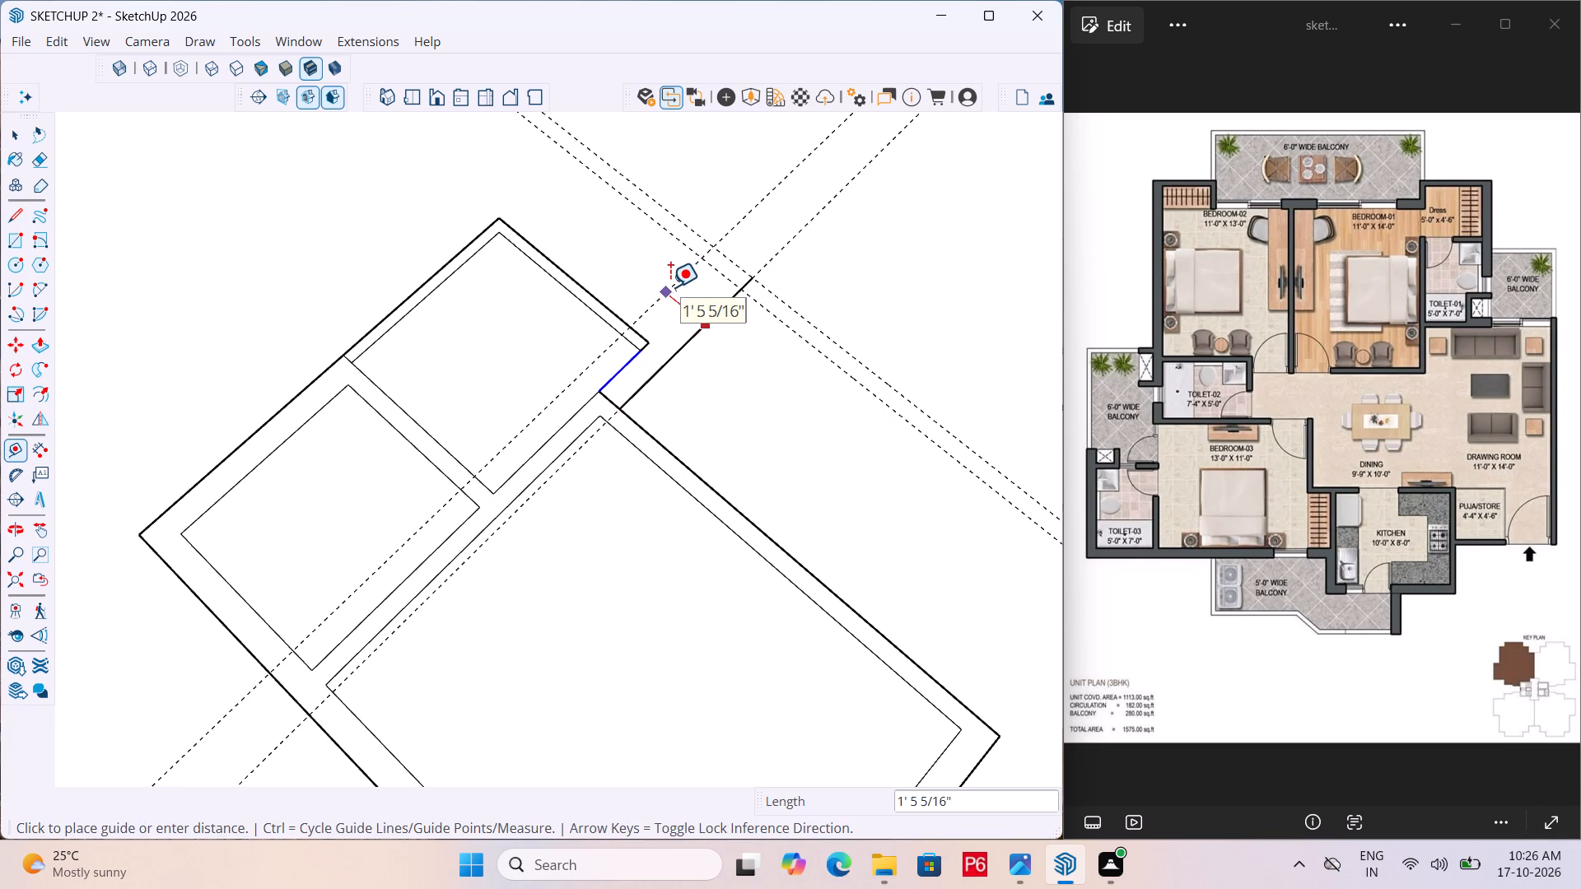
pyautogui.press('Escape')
# Draw the wall's opposite line along green from the balcony's outer corner beside the 2' edge to the outermost parallel guide.
pyautogui.press('l')
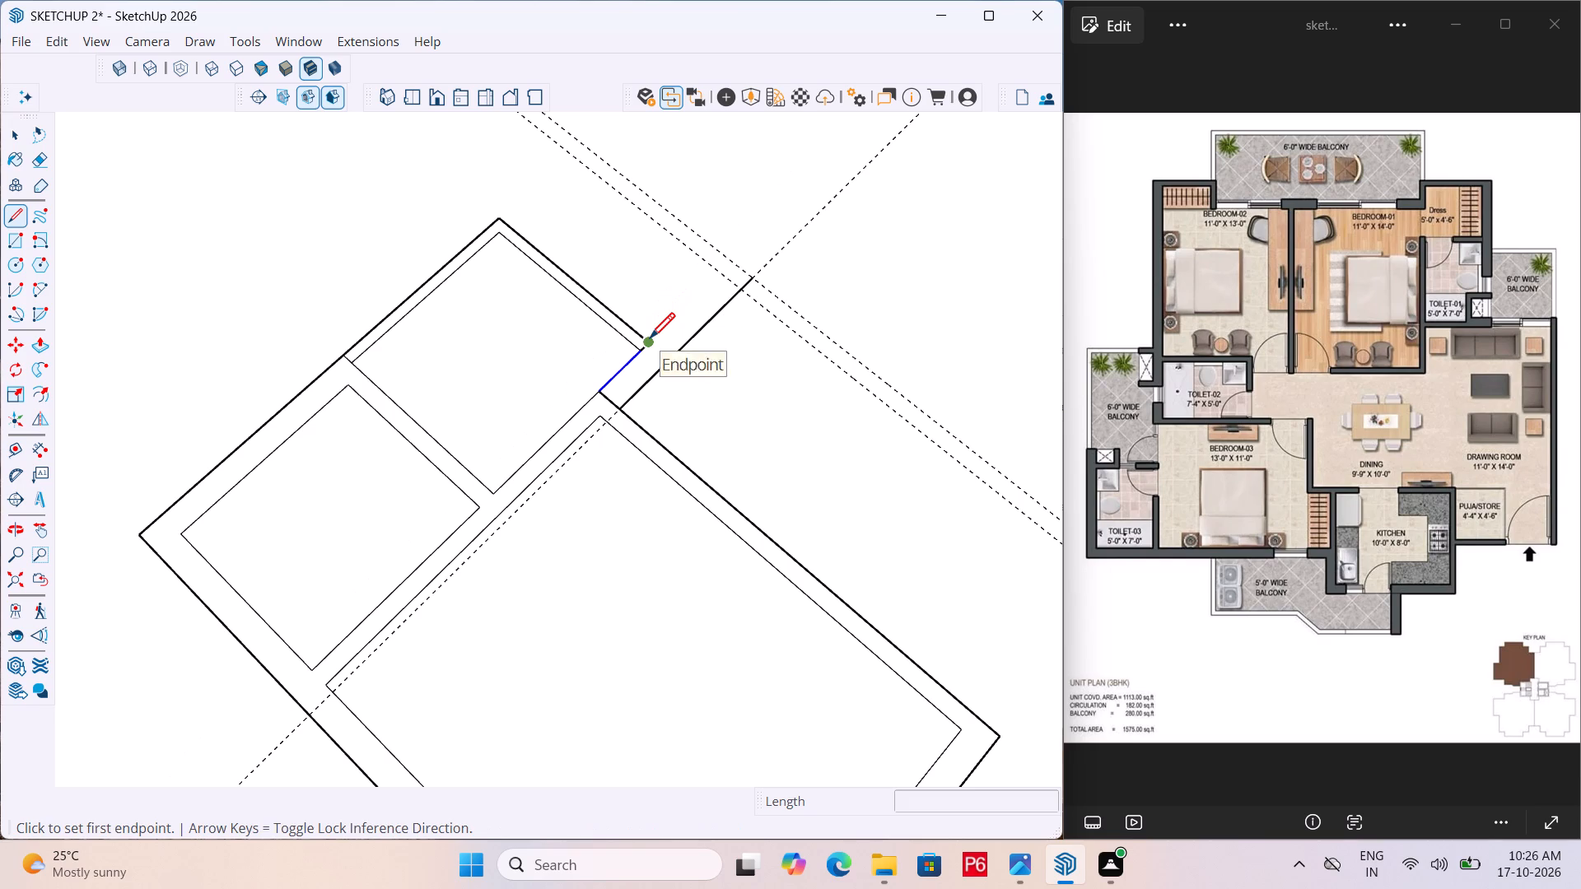
pyautogui.click(650, 341)
pyautogui.doubleClick(732, 269)
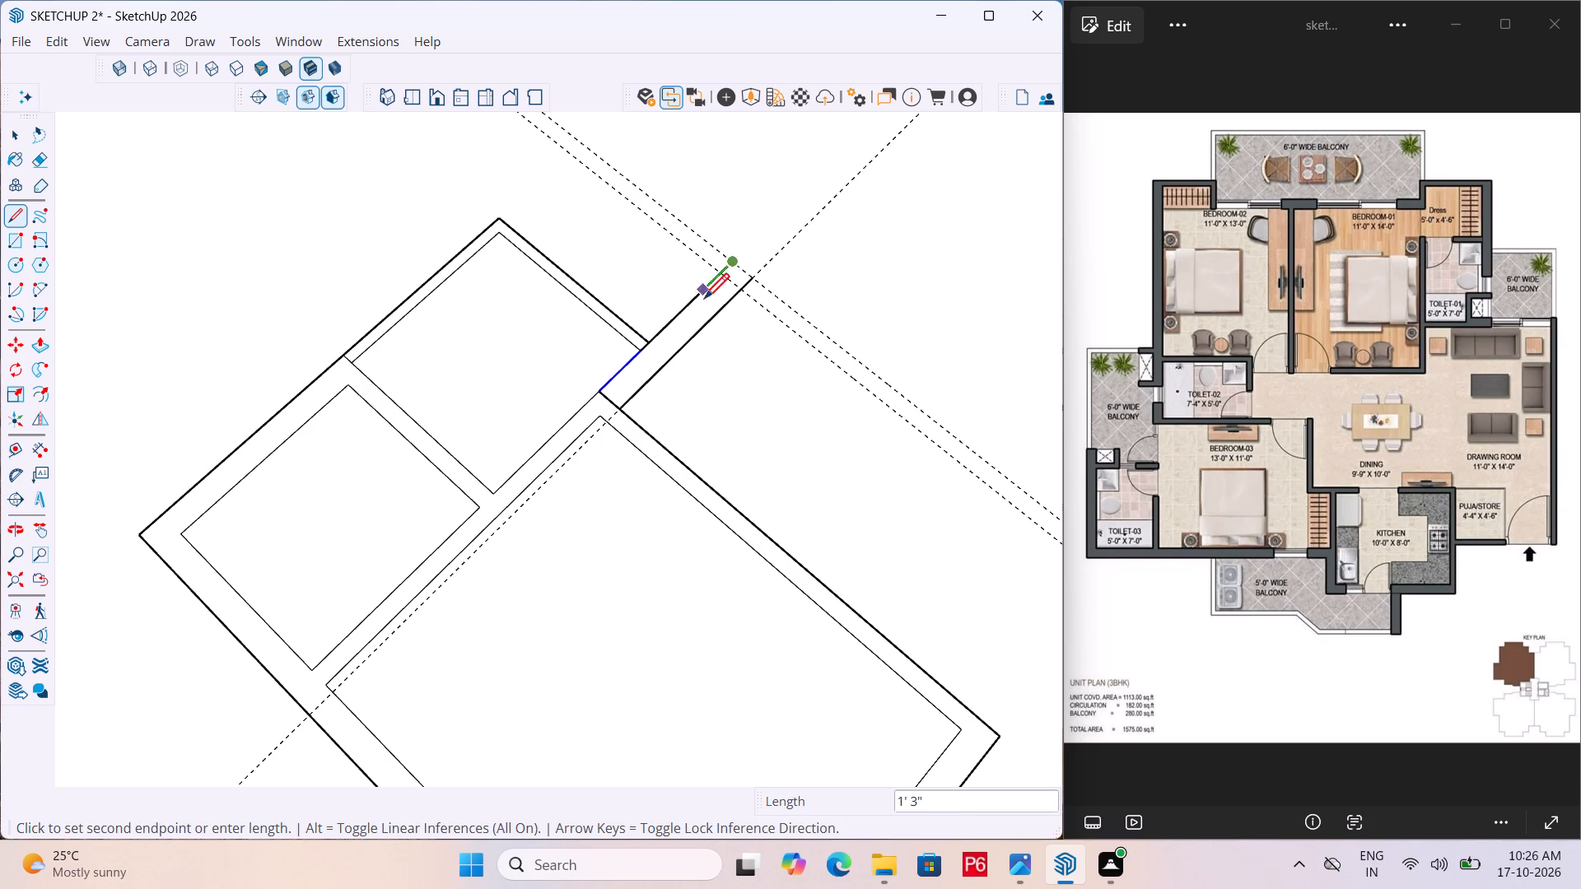
pyautogui.press('Escape')
# Erase the short piece of Bedroom-03's outer edge between the two new parallel wall lines.
pyautogui.scroll(-3, 567, 261)
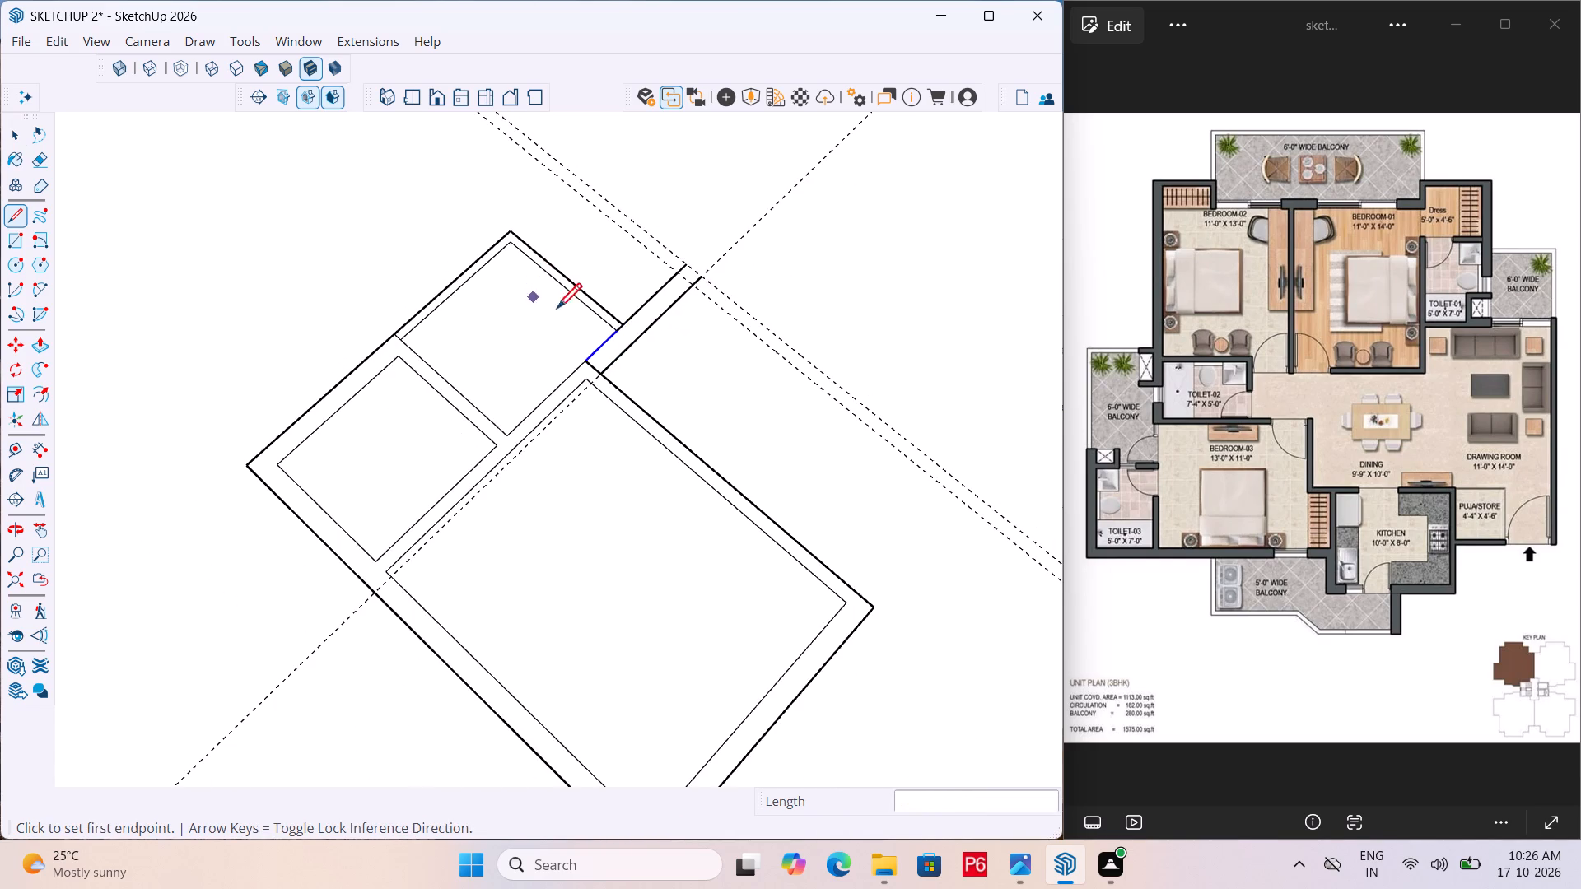
pyautogui.press('space')
pyautogui.scroll(-2, 510, 276)
pyautogui.moveTo(646, 306); pyautogui.dragTo(685, 287, button='middle')
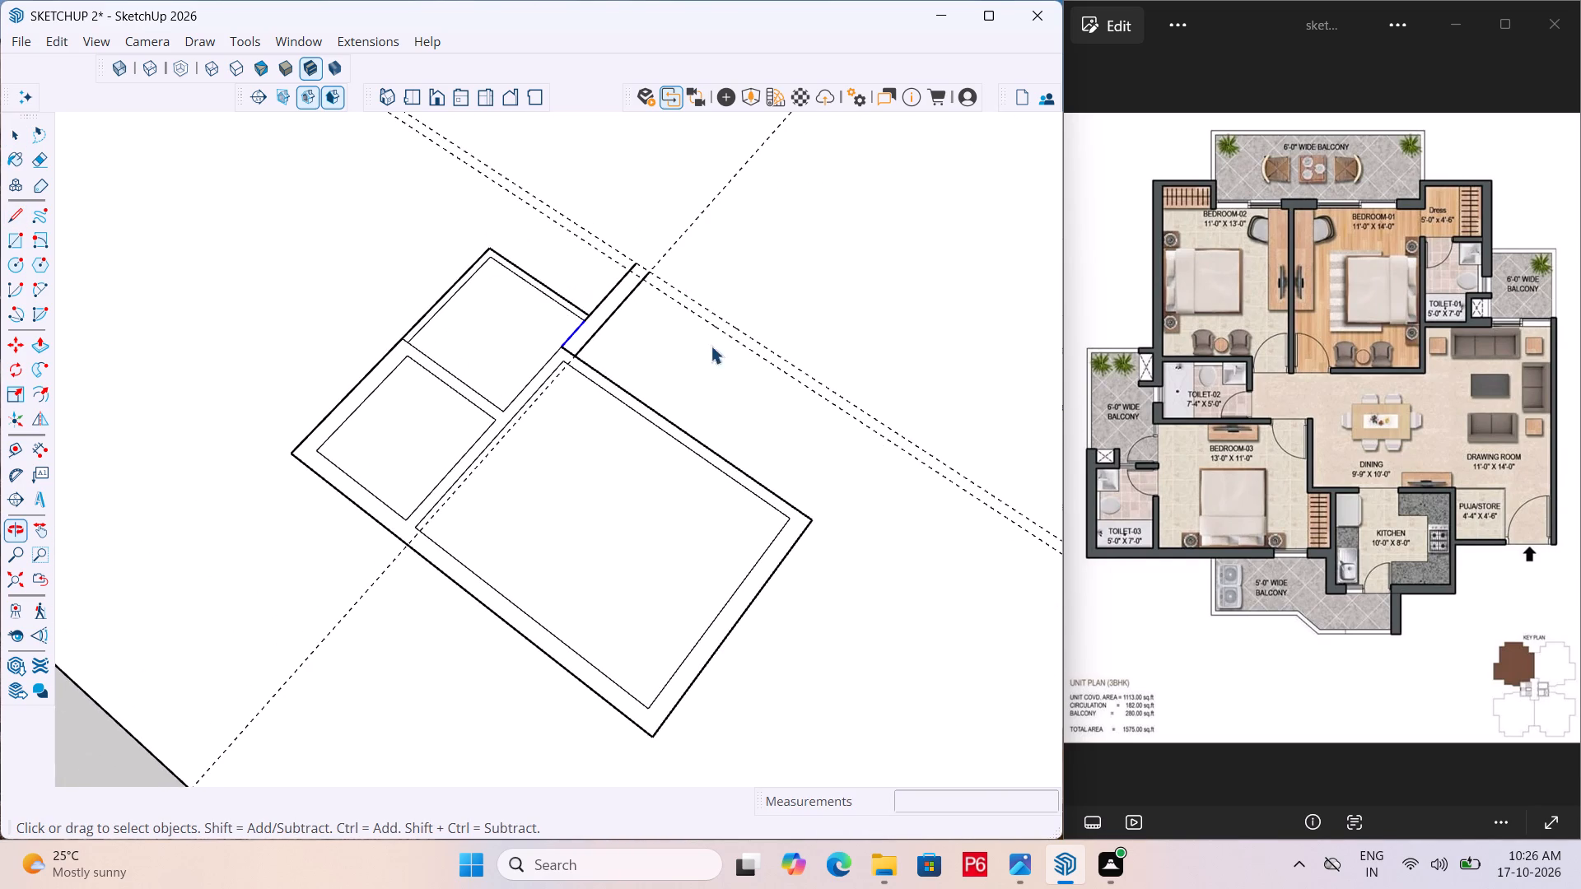
pyautogui.scroll(2, 813, 521)
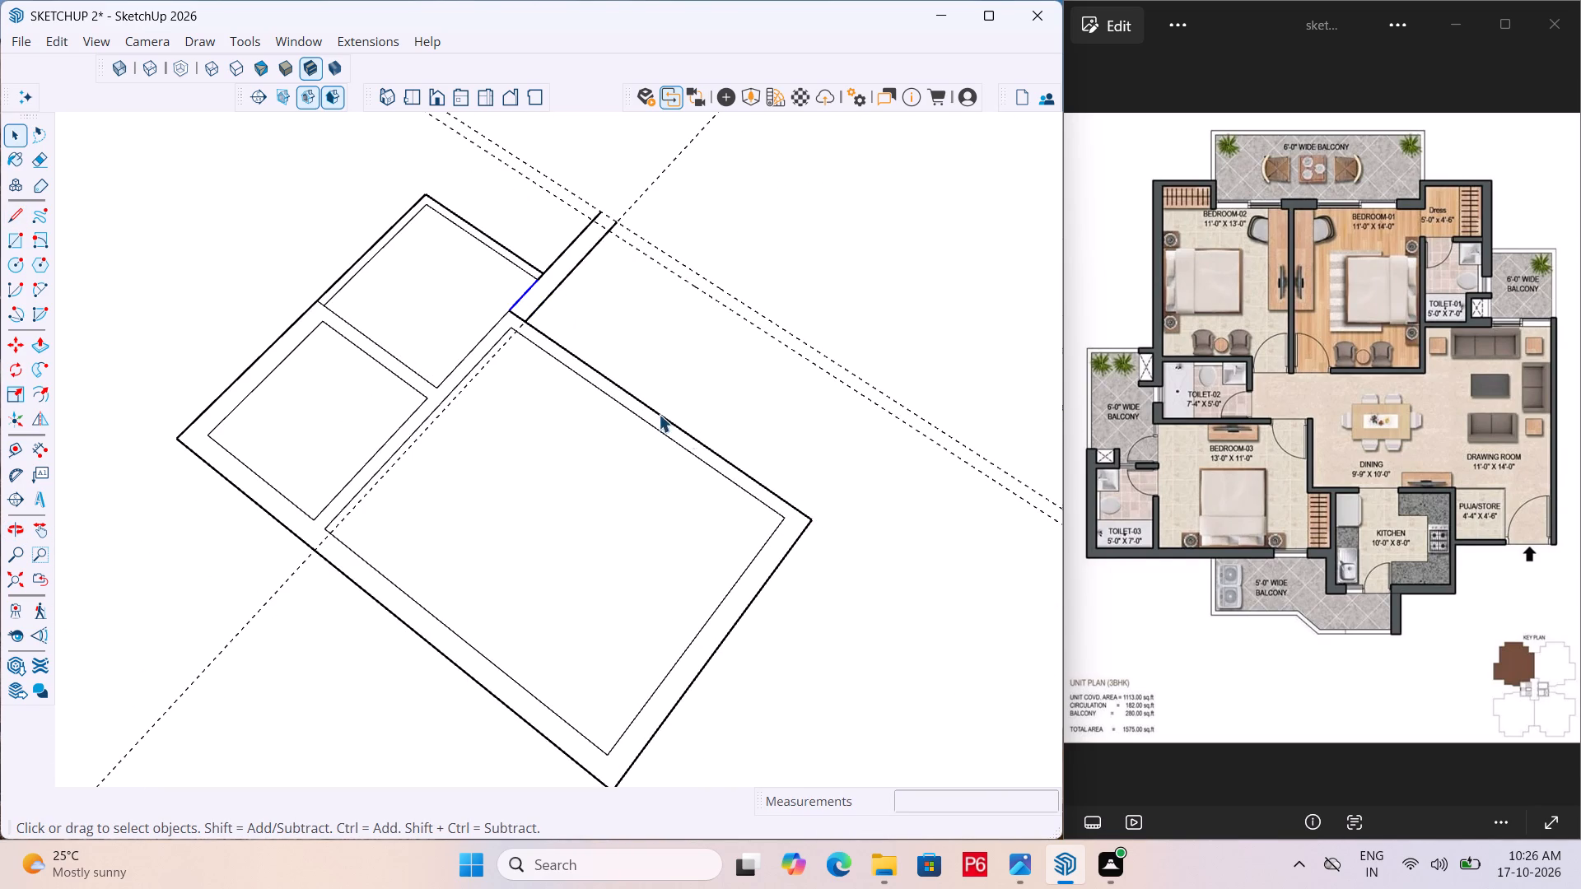
pyautogui.scroll(4, 508, 284)
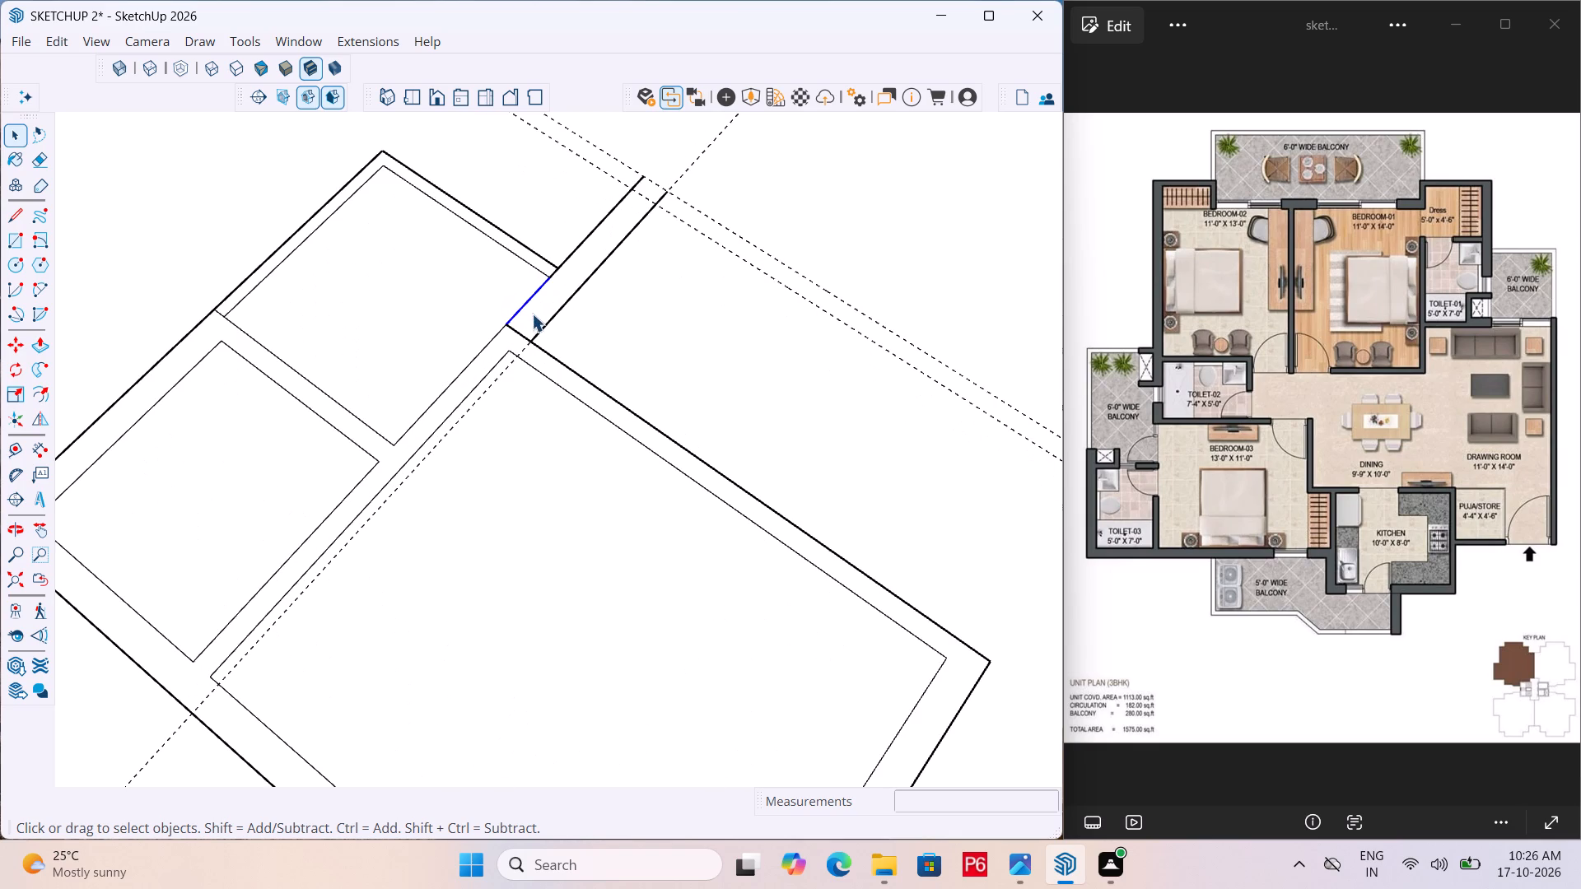
pyautogui.press('e')
pyautogui.moveTo(521, 325); pyautogui.dragTo(516, 333)
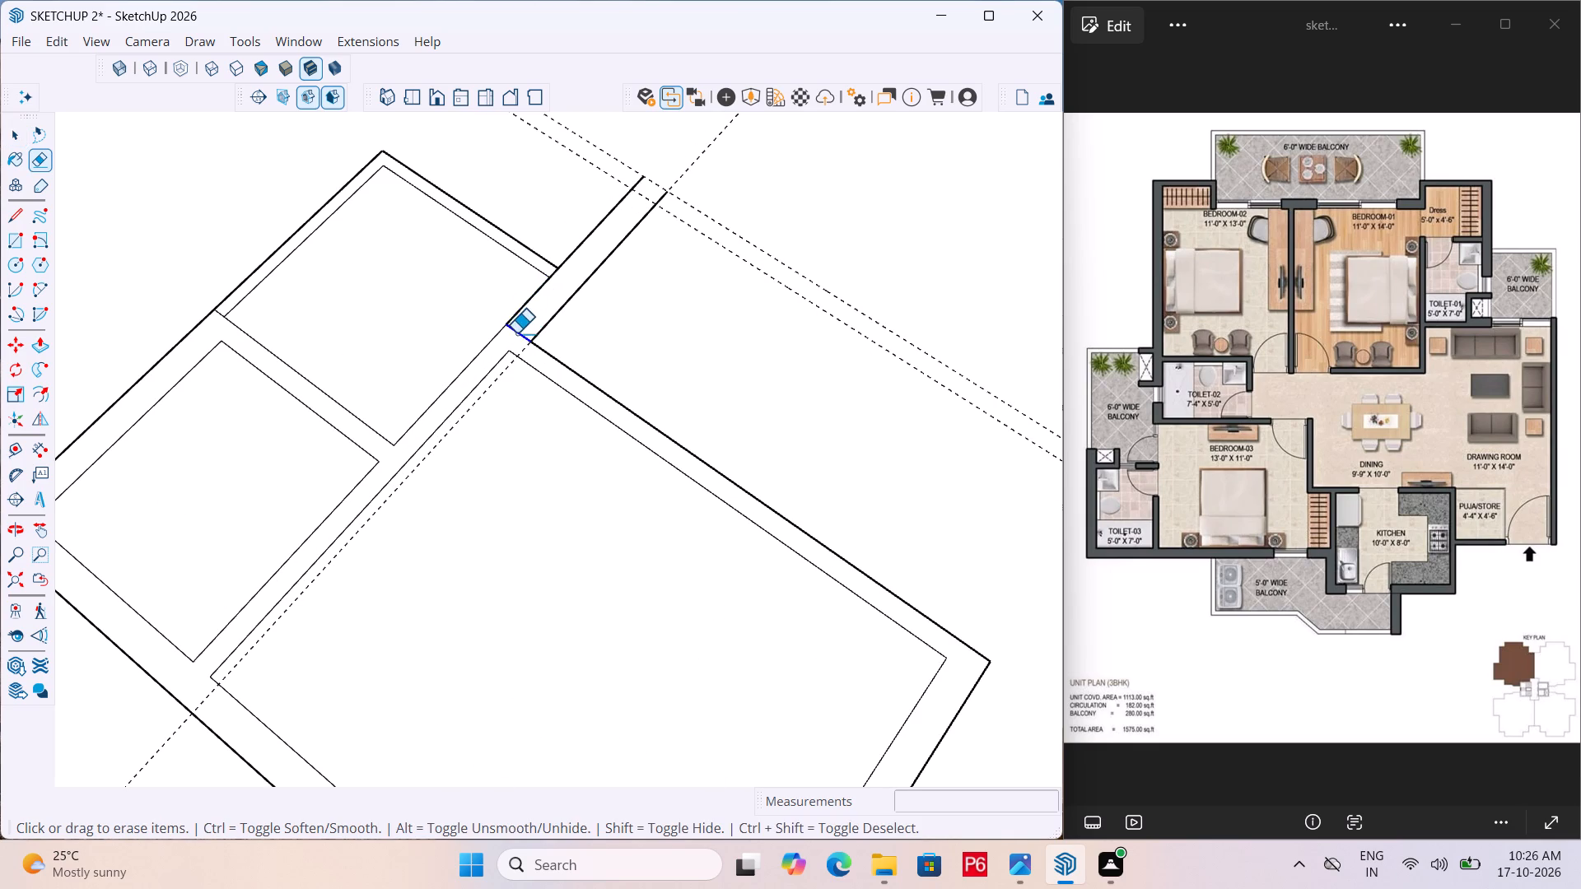
# Erase the short line pieces at both ends of the balcony's thin outer wall so it joins the adjoining walls.
pyautogui.scroll(-4, 535, 308)
pyautogui.press('space')
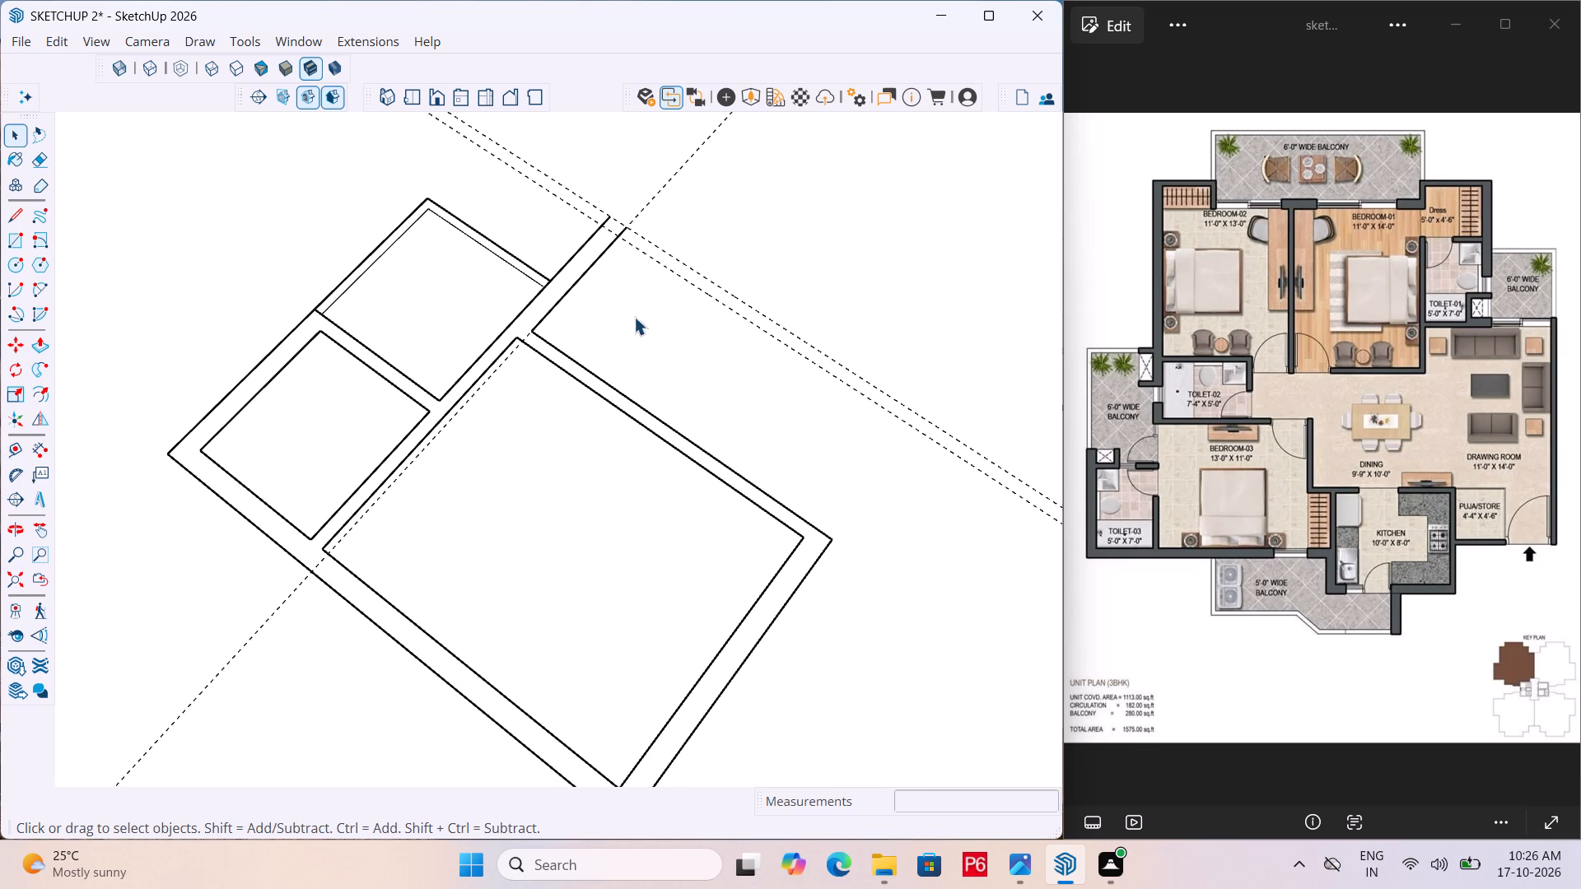
pyautogui.scroll(4, 562, 255)
pyautogui.press('e')
pyautogui.scroll(5, 547, 297)
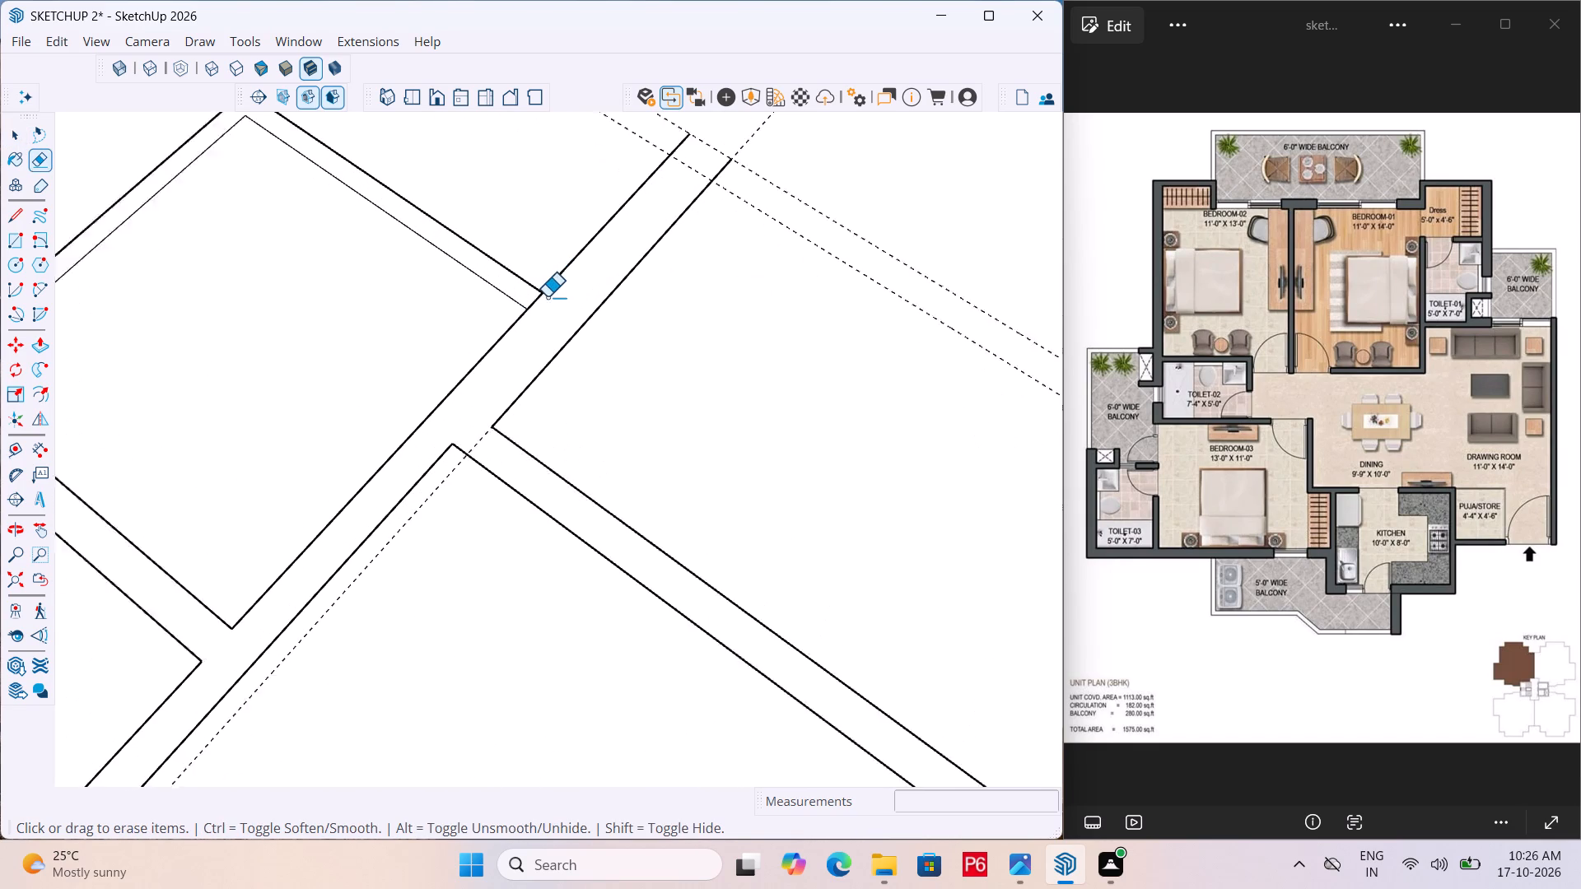
pyautogui.scroll(1, 547, 297)
pyautogui.moveTo(539, 305); pyautogui.dragTo(531, 294)
pyautogui.click(531, 294)
pyautogui.scroll(-6, 652, 301)
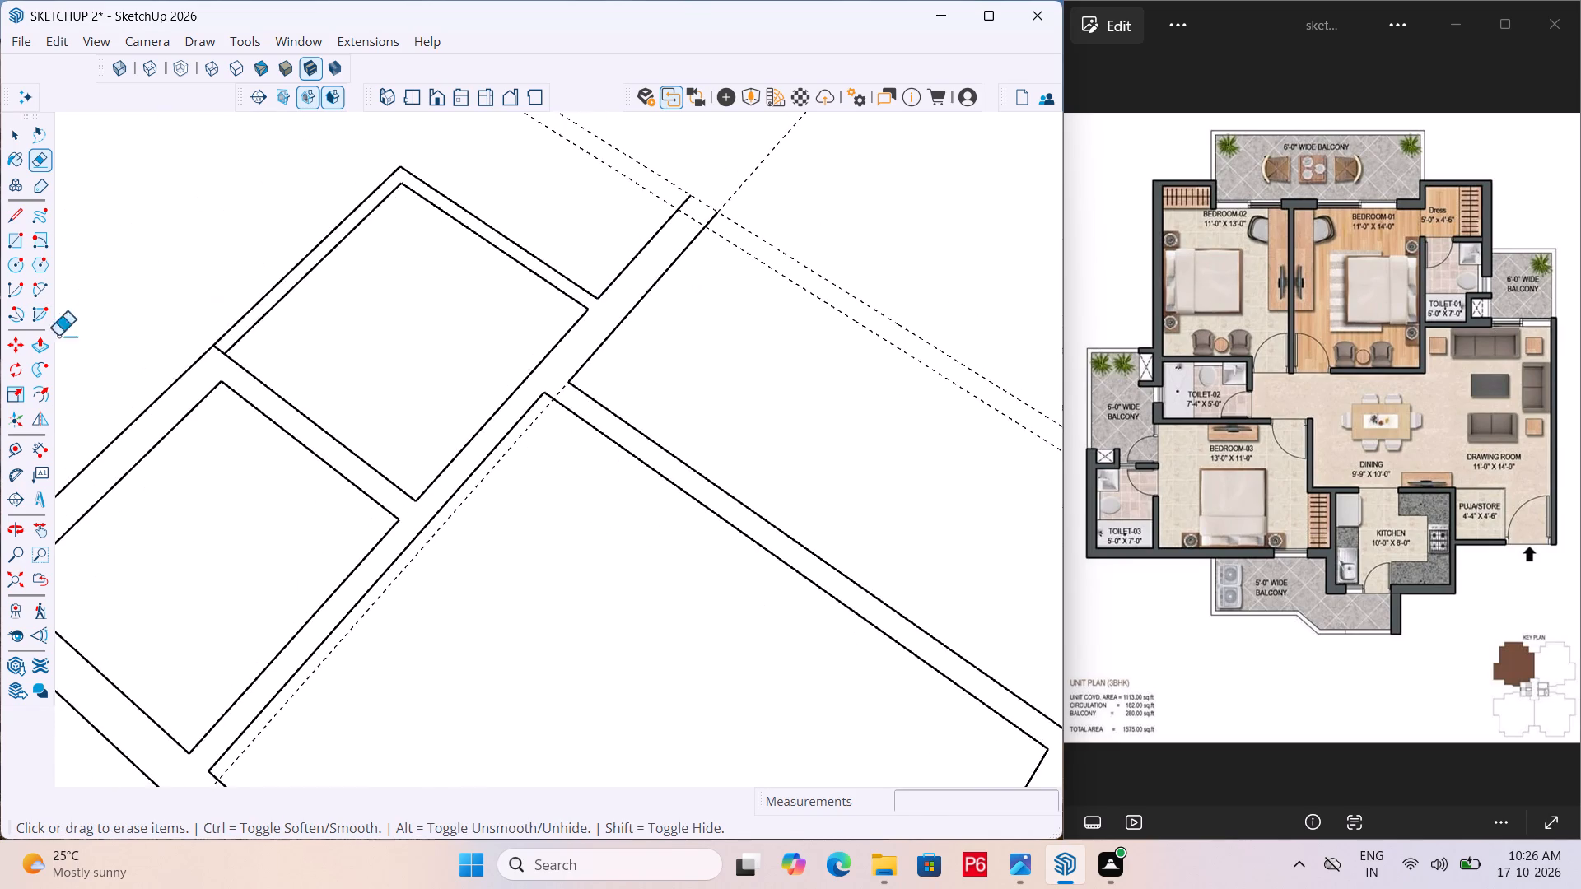
pyautogui.scroll(6, 188, 351)
pyautogui.moveTo(227, 356); pyautogui.dragTo(238, 346)
pyautogui.click(238, 346)
pyautogui.scroll(-6, 222, 311)
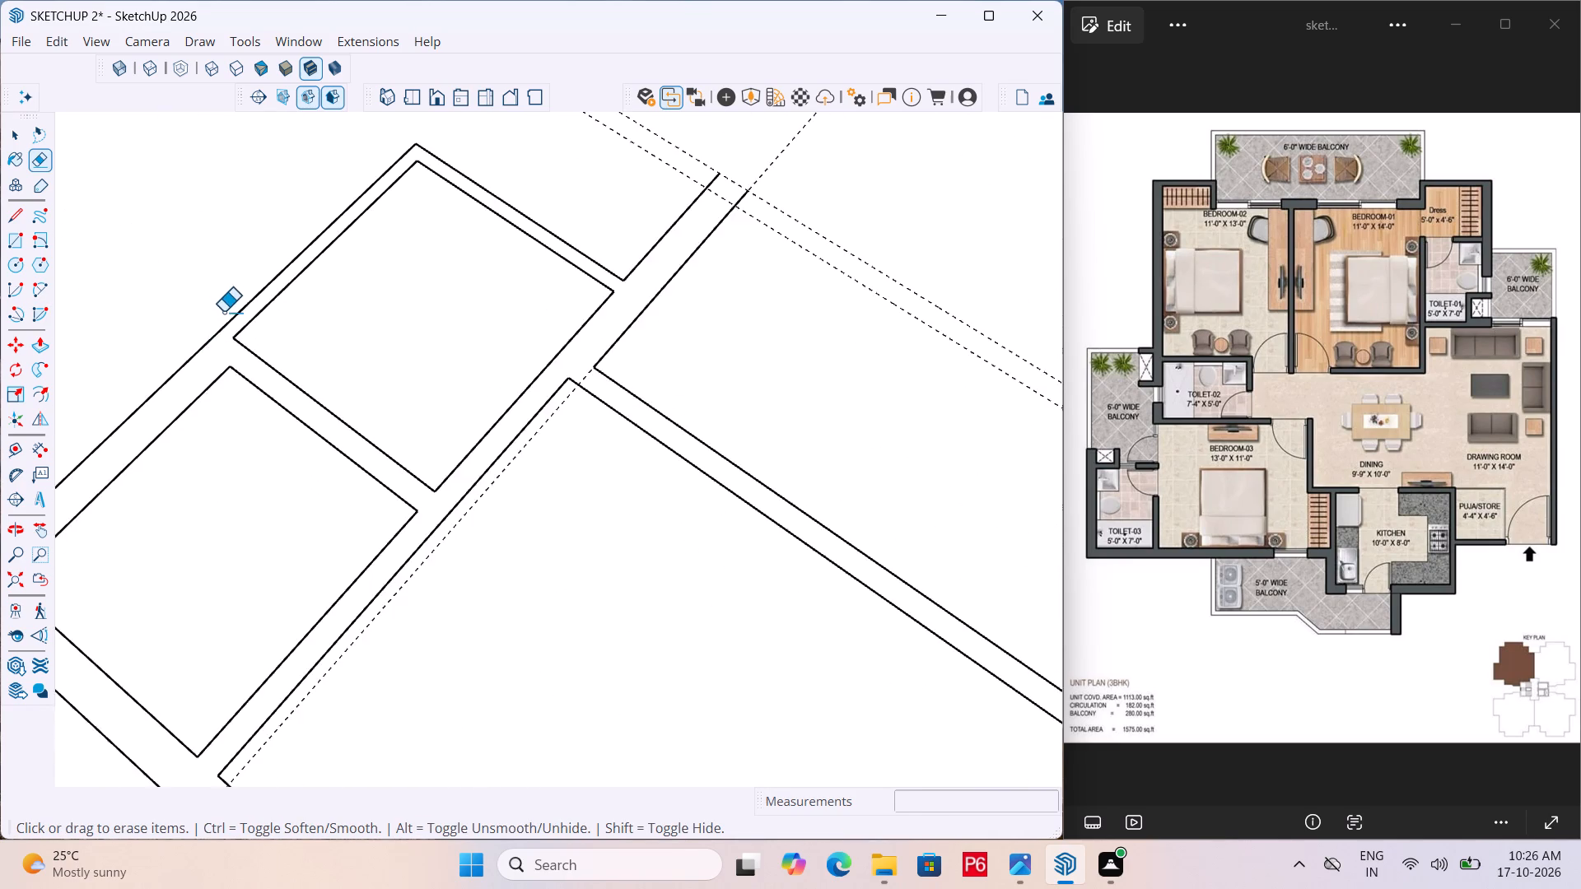
pyautogui.scroll(-5, 386, 353)
pyautogui.press('space')
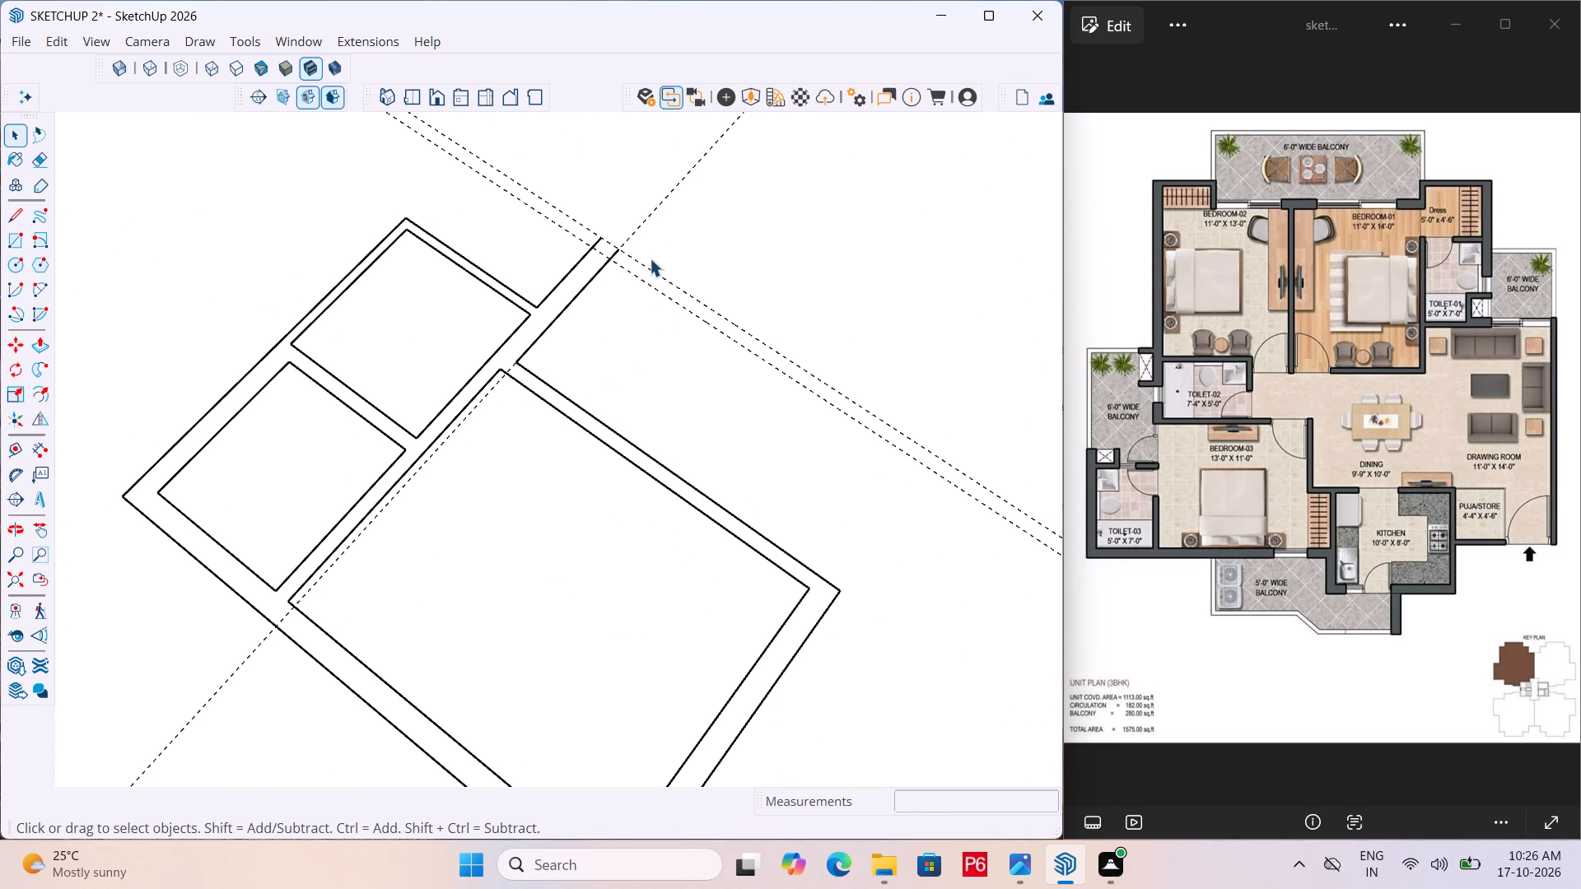
# Erase the construction guide running along the wall line between the balcony and Toilet-02.
pyautogui.press('e')
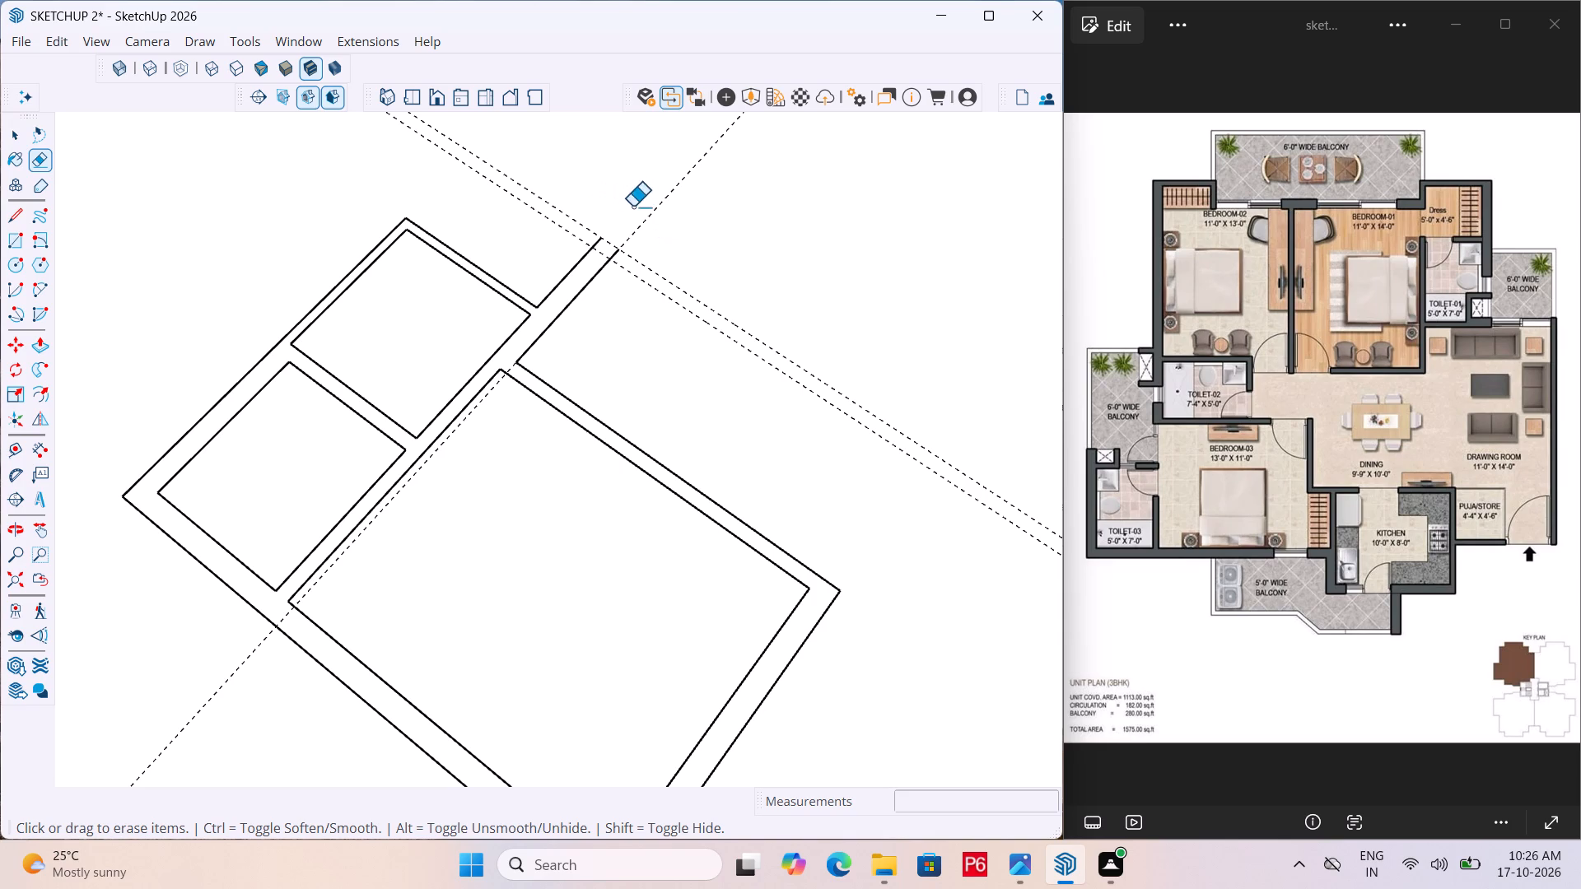
pyautogui.moveTo(638, 207); pyautogui.dragTo(656, 218)
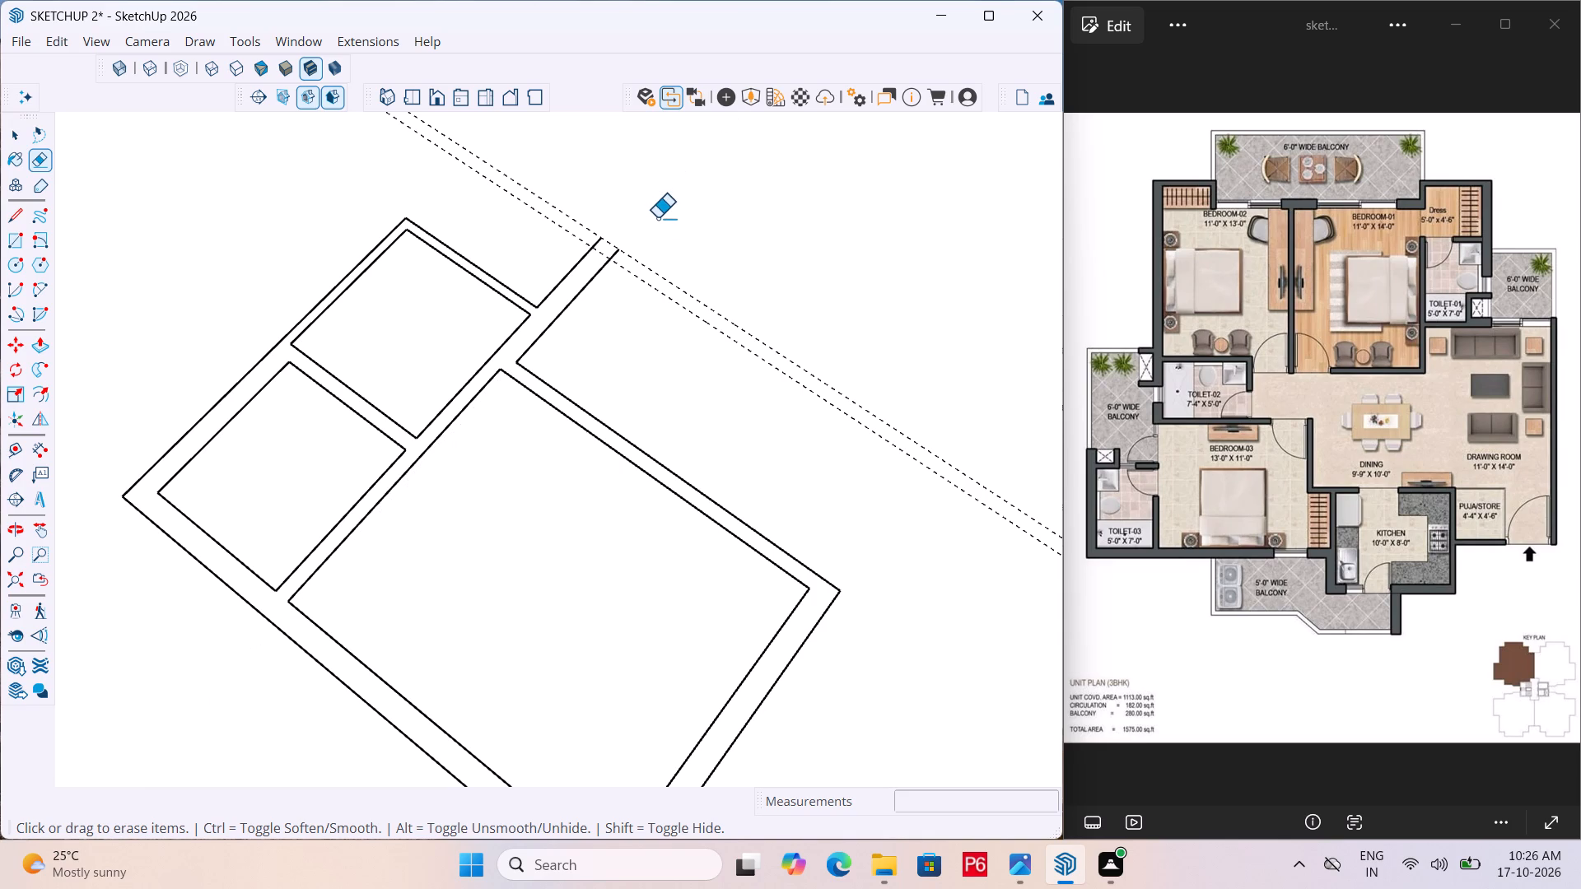
# Draw an 8' 1" line along red from the new wall's far corner, and return 5' 6" along green to Bedroom-03's outer edge.
pyautogui.press('l')
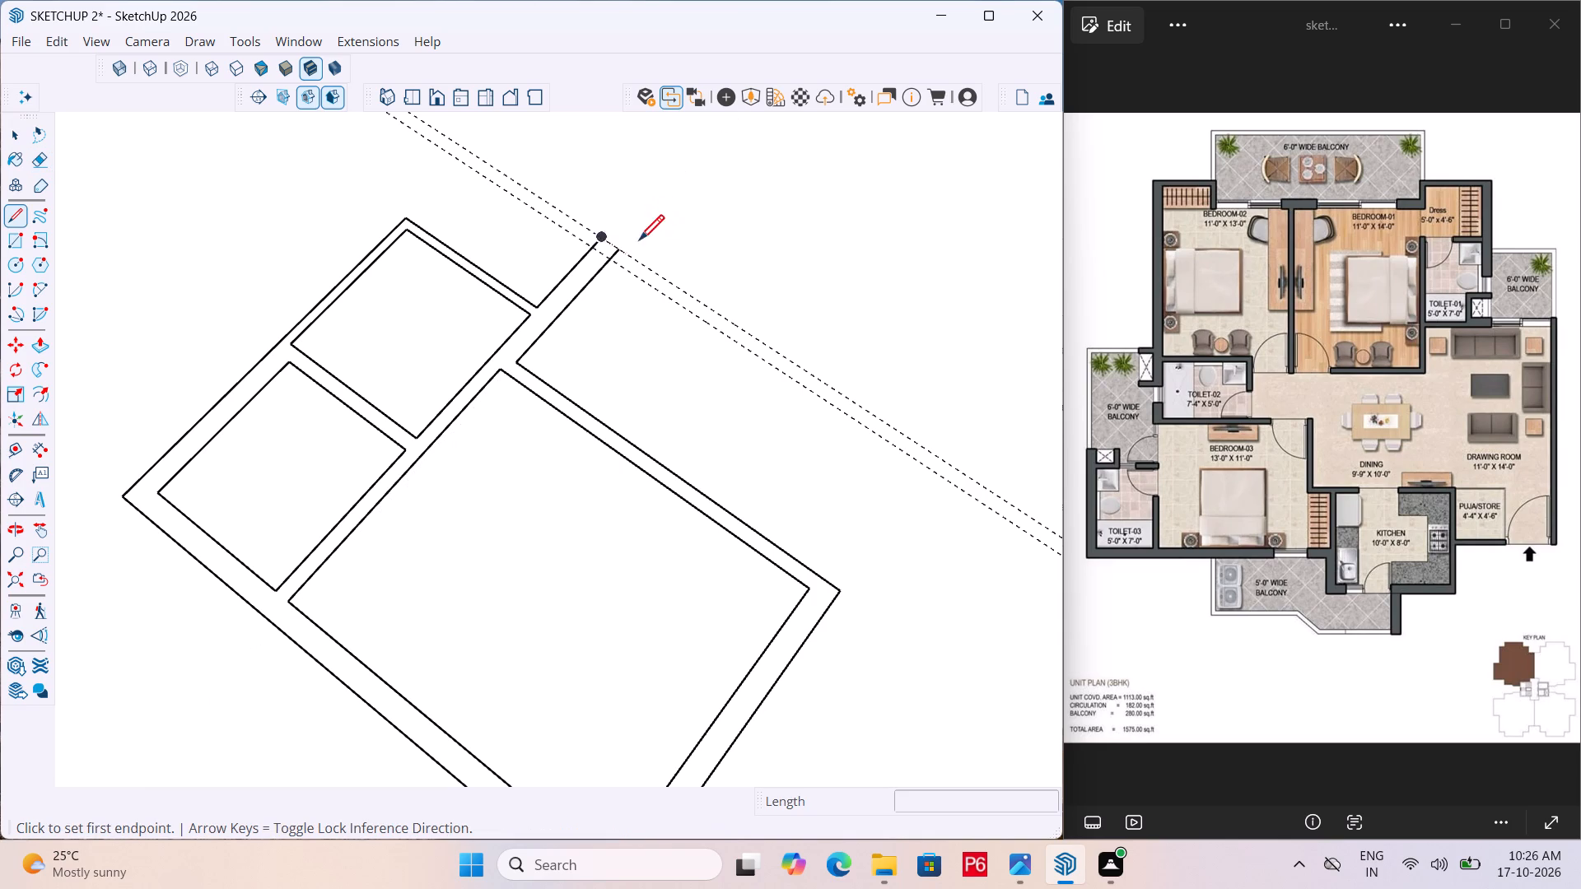
pyautogui.click(603, 238)
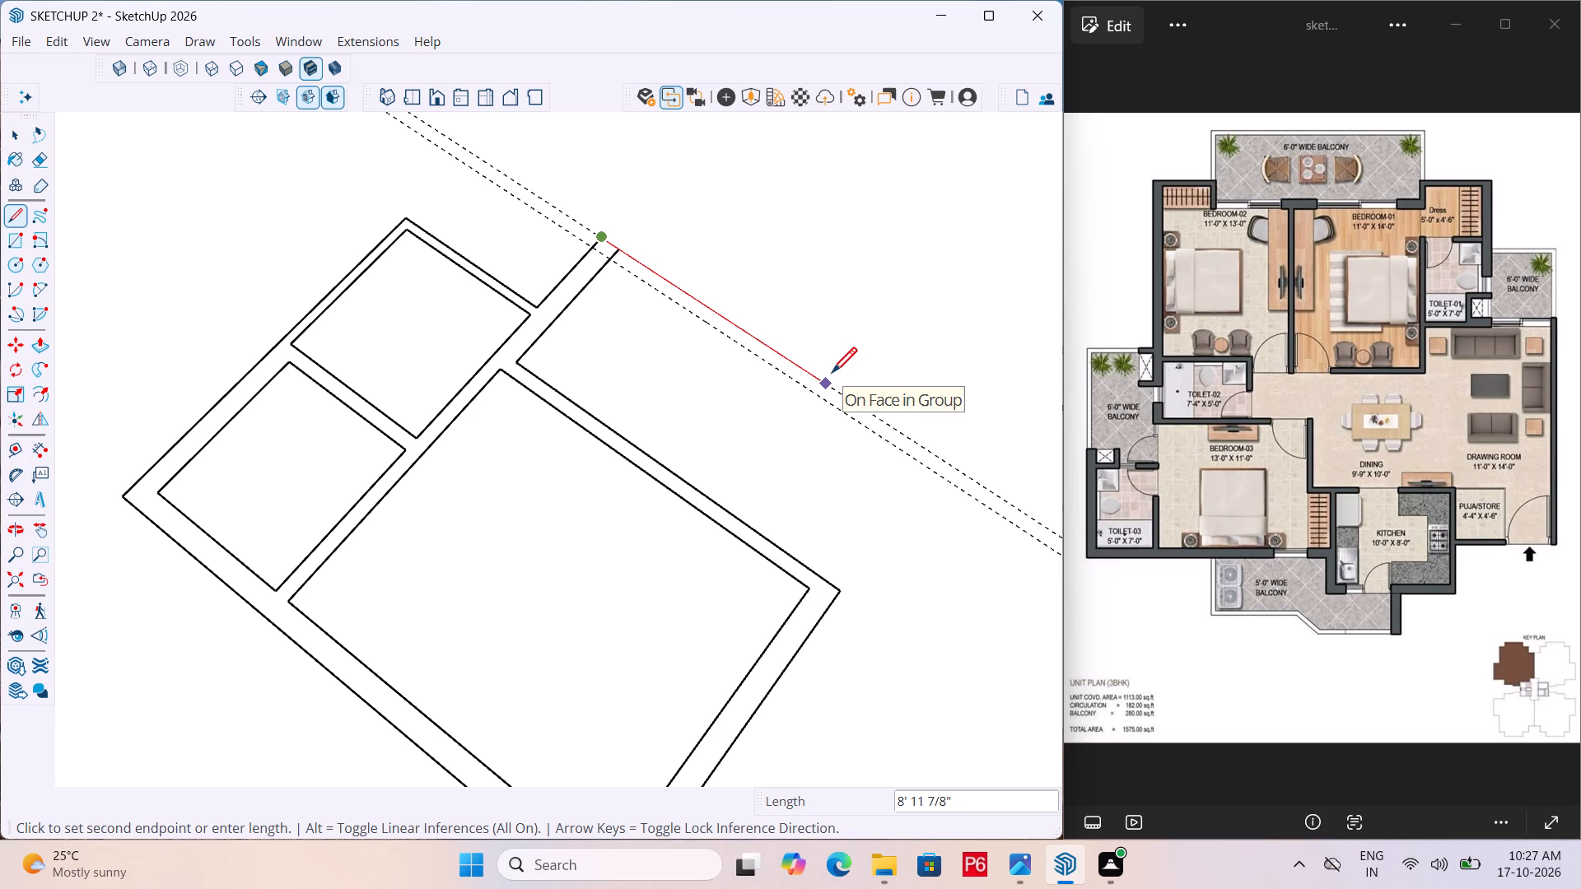
pyautogui.write("7'")
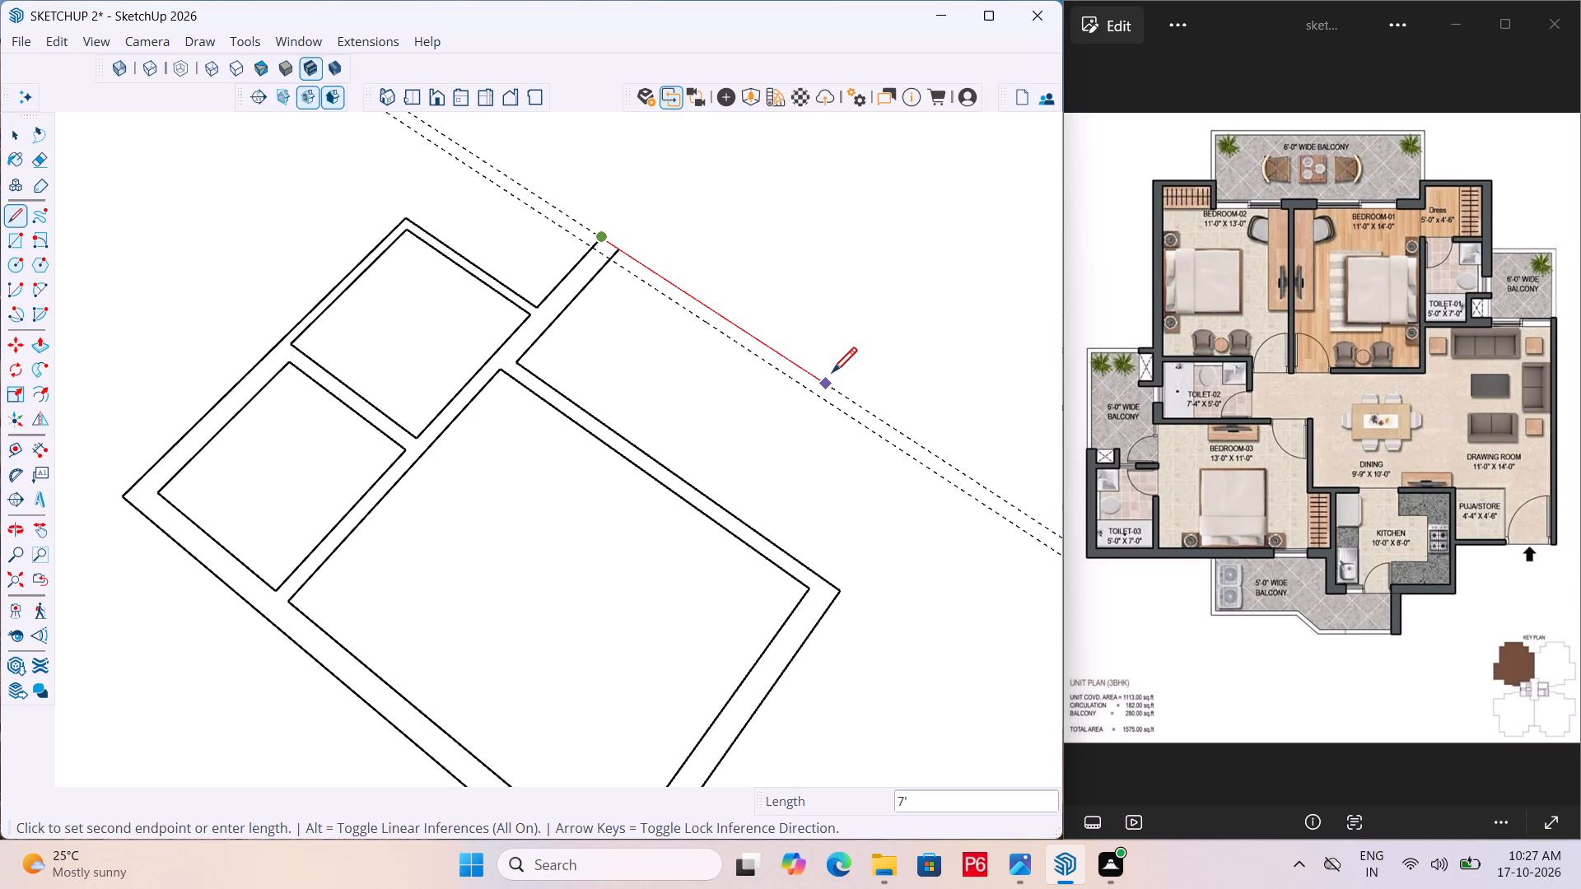
pyautogui.press('BackSpace')
pyautogui.press('BackSpace')
pyautogui.write('8\'1"')
pyautogui.press('Return')
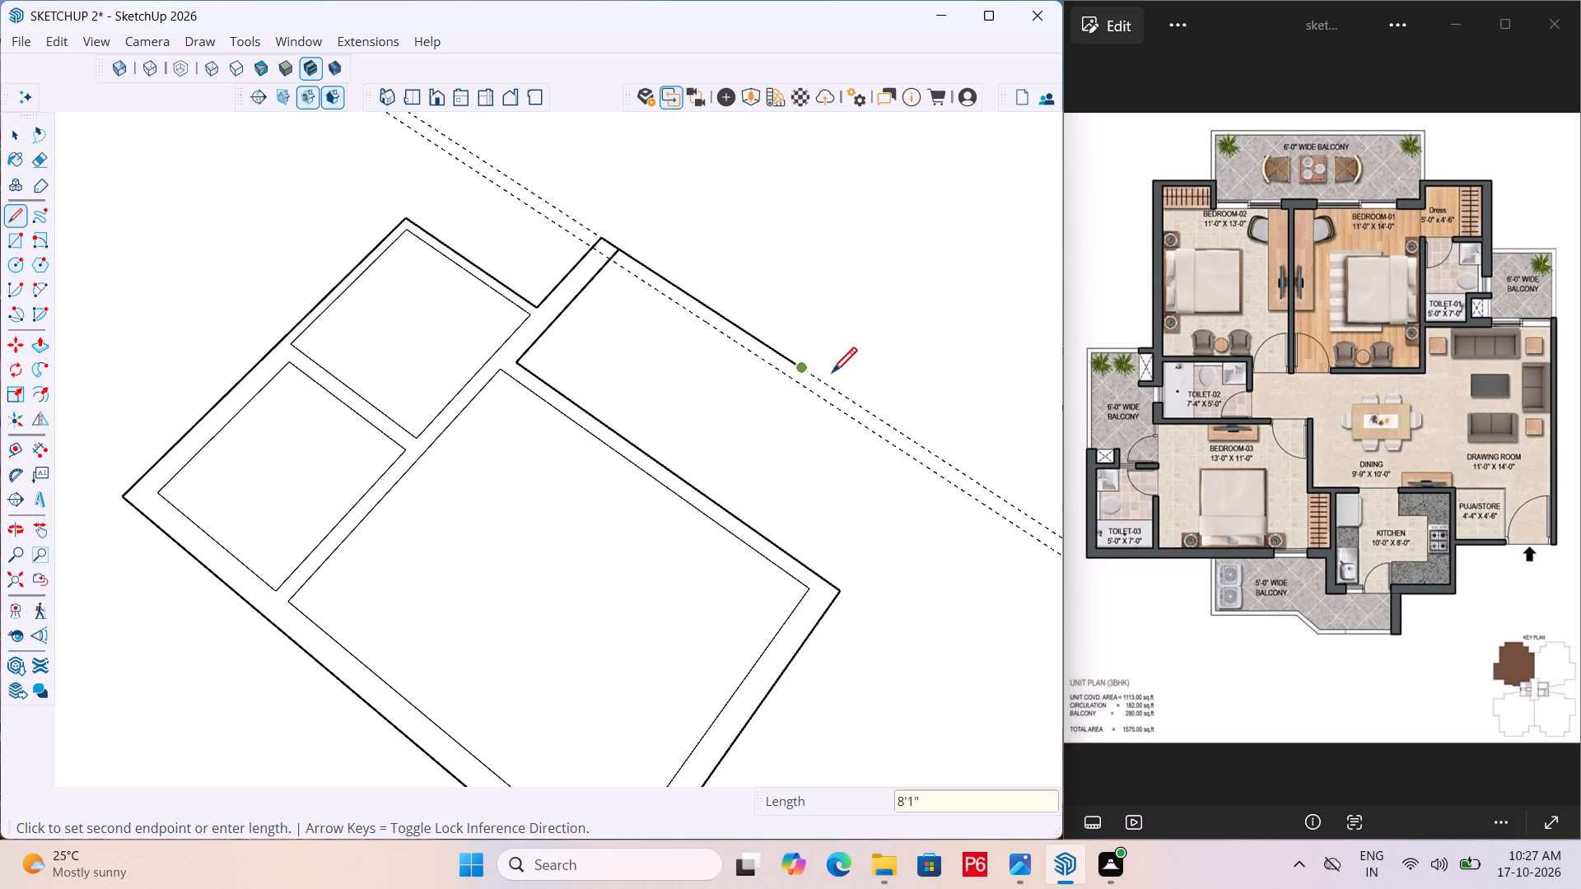
pyautogui.click(704, 495)
pyautogui.press('space')
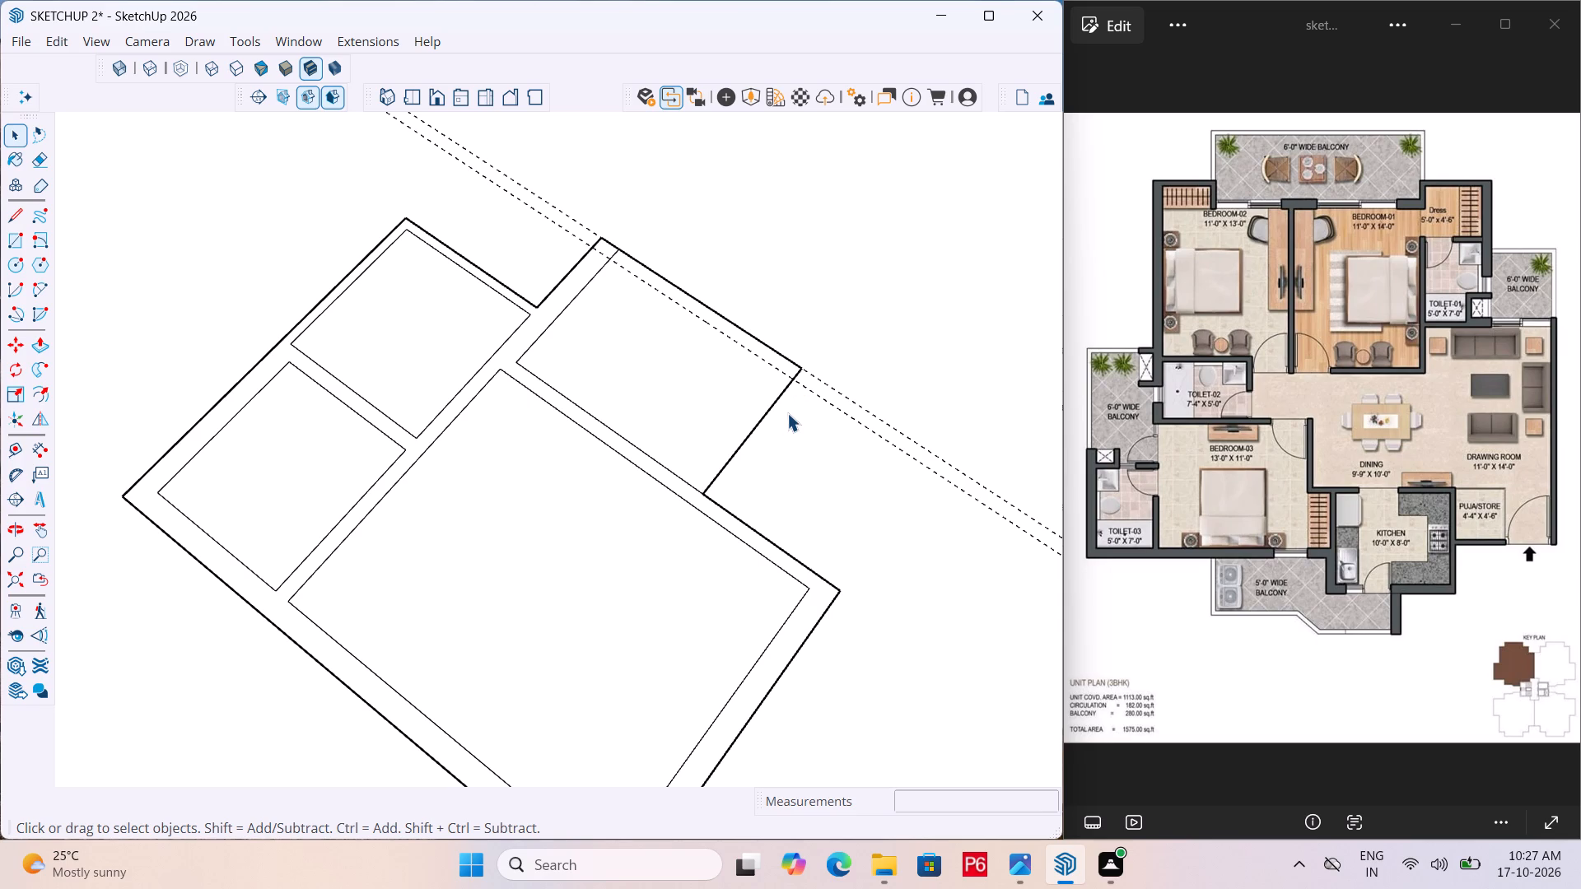
# Place a guide 6" outward from Toilet-02's new 5' 6" edge, on the side away from the balcony.
pyautogui.press('t')
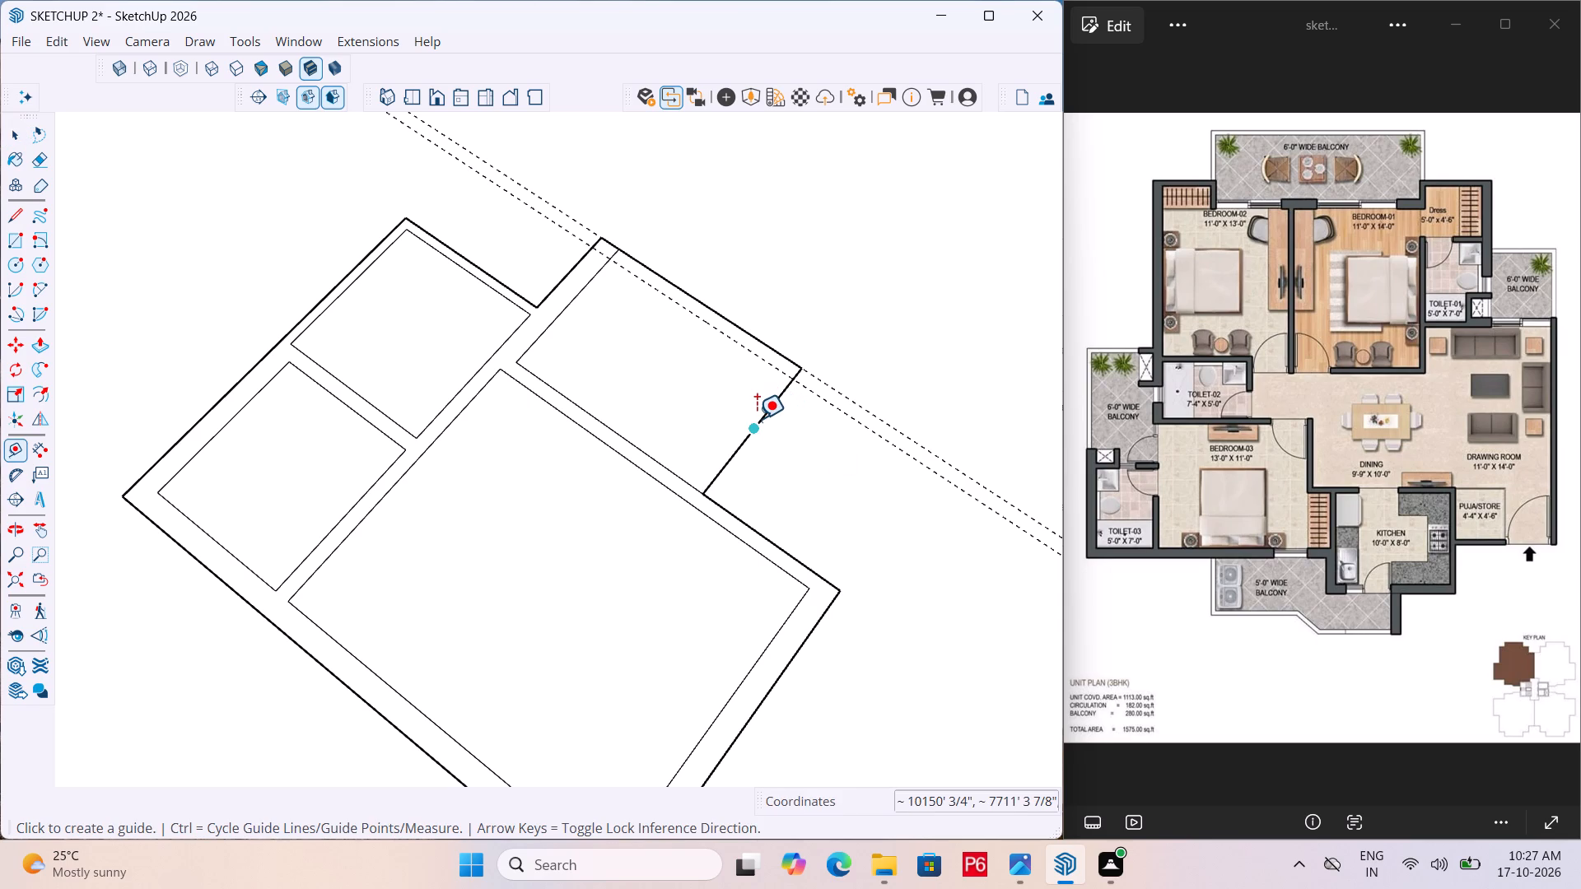
pyautogui.click(757, 419)
pyautogui.write('6"')
pyautogui.press('Return')
pyautogui.press('space')
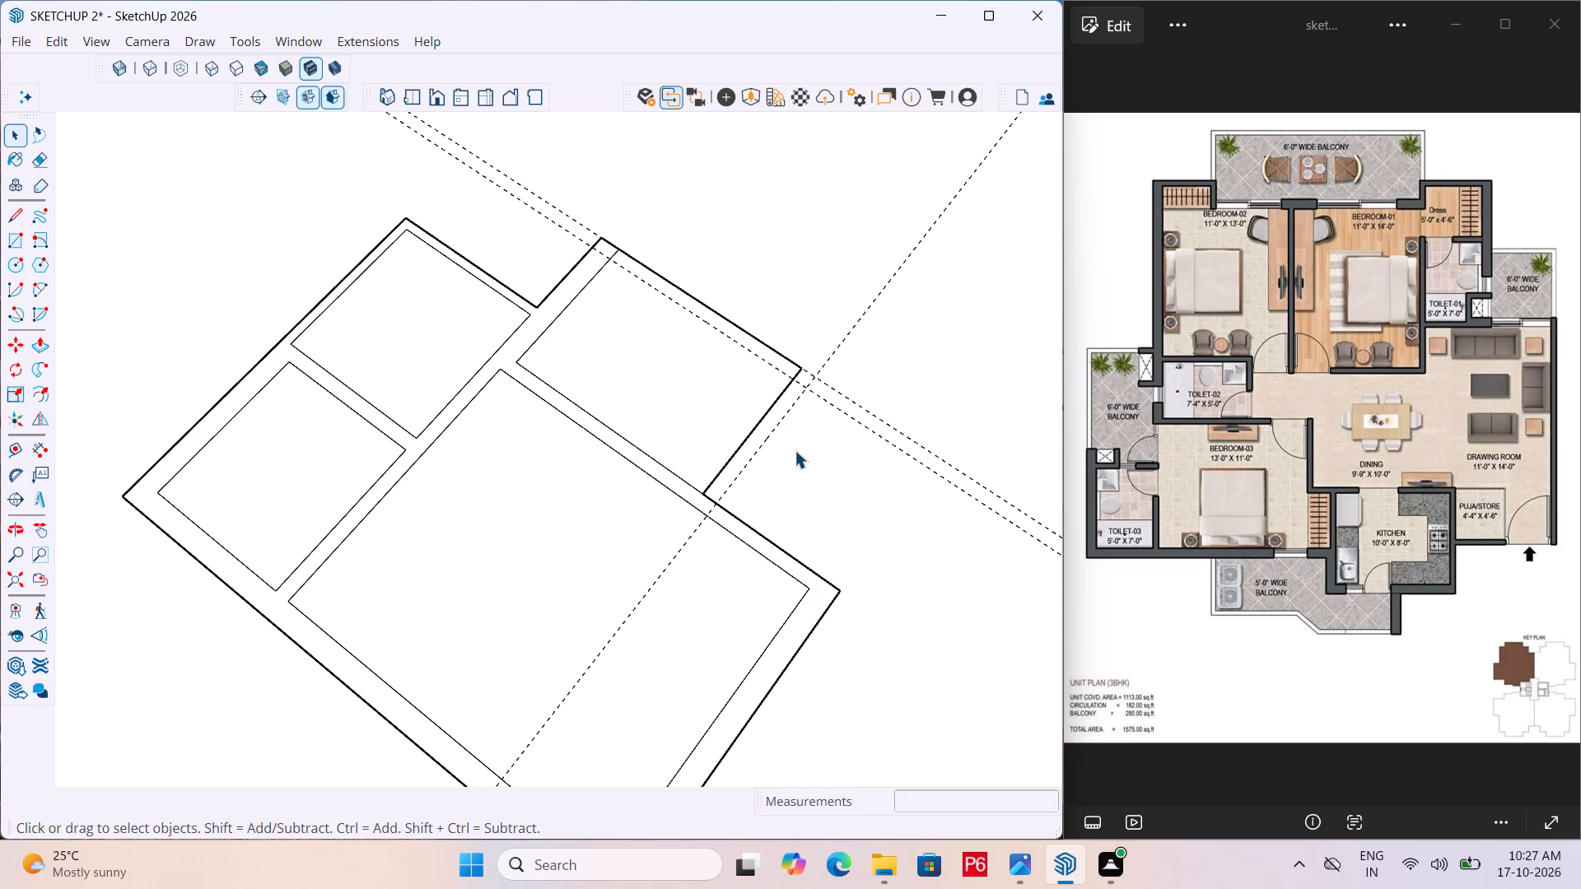
# Draw the wall's outer line along the 6" guide from Bedroom-03's outer edge, and close its far end to Toilet-02's corner.
pyautogui.press('l')
pyautogui.click(717, 507)
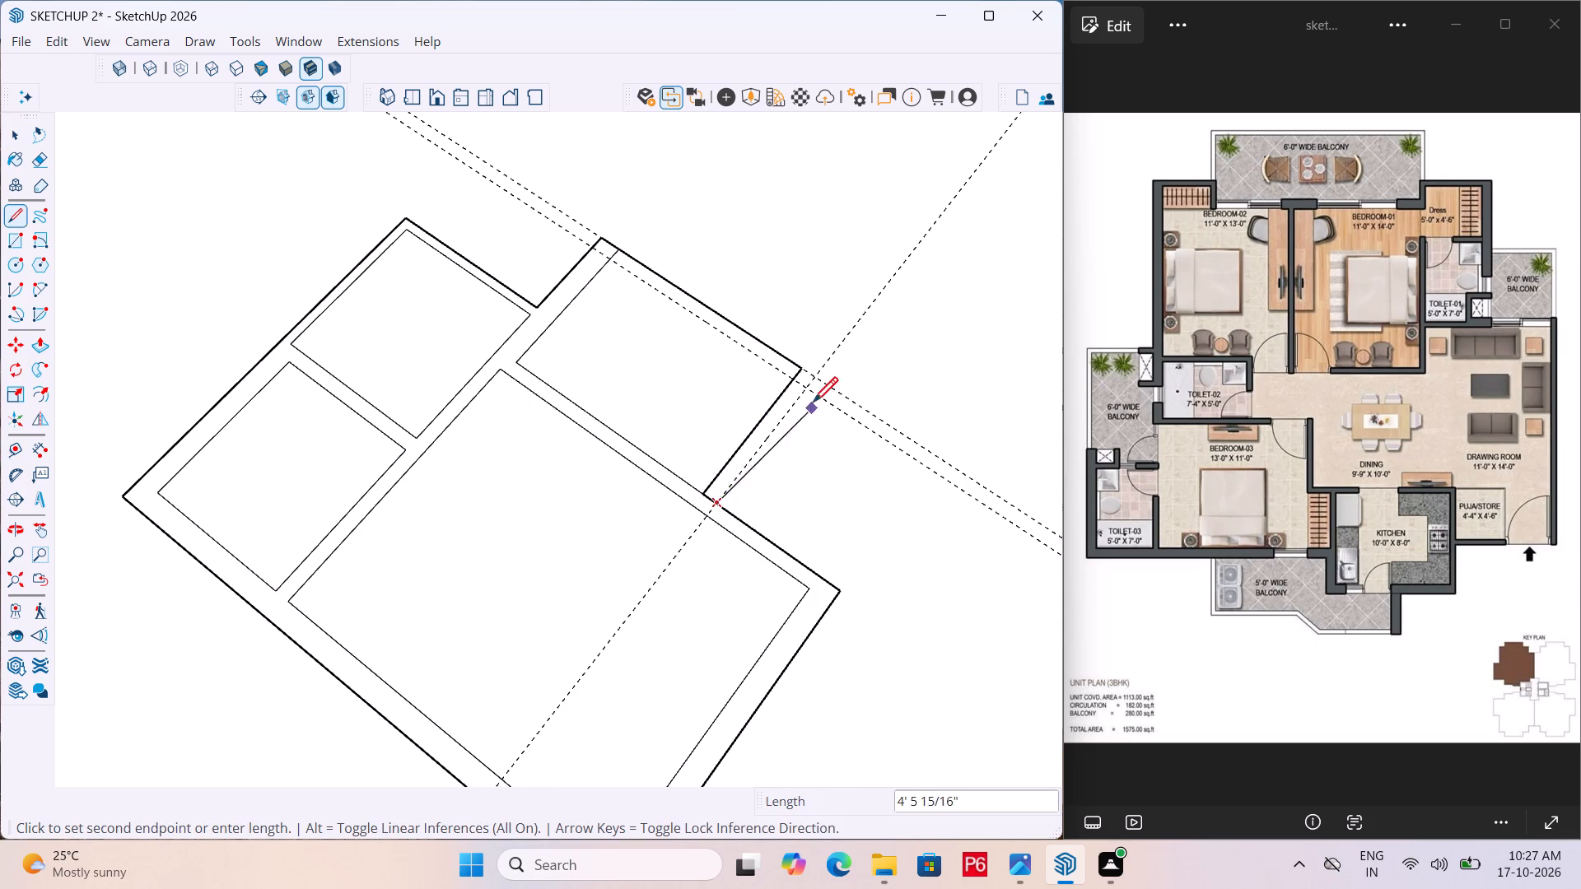
pyautogui.click(817, 379)
pyautogui.scroll(5, 798, 364)
pyautogui.click(804, 374)
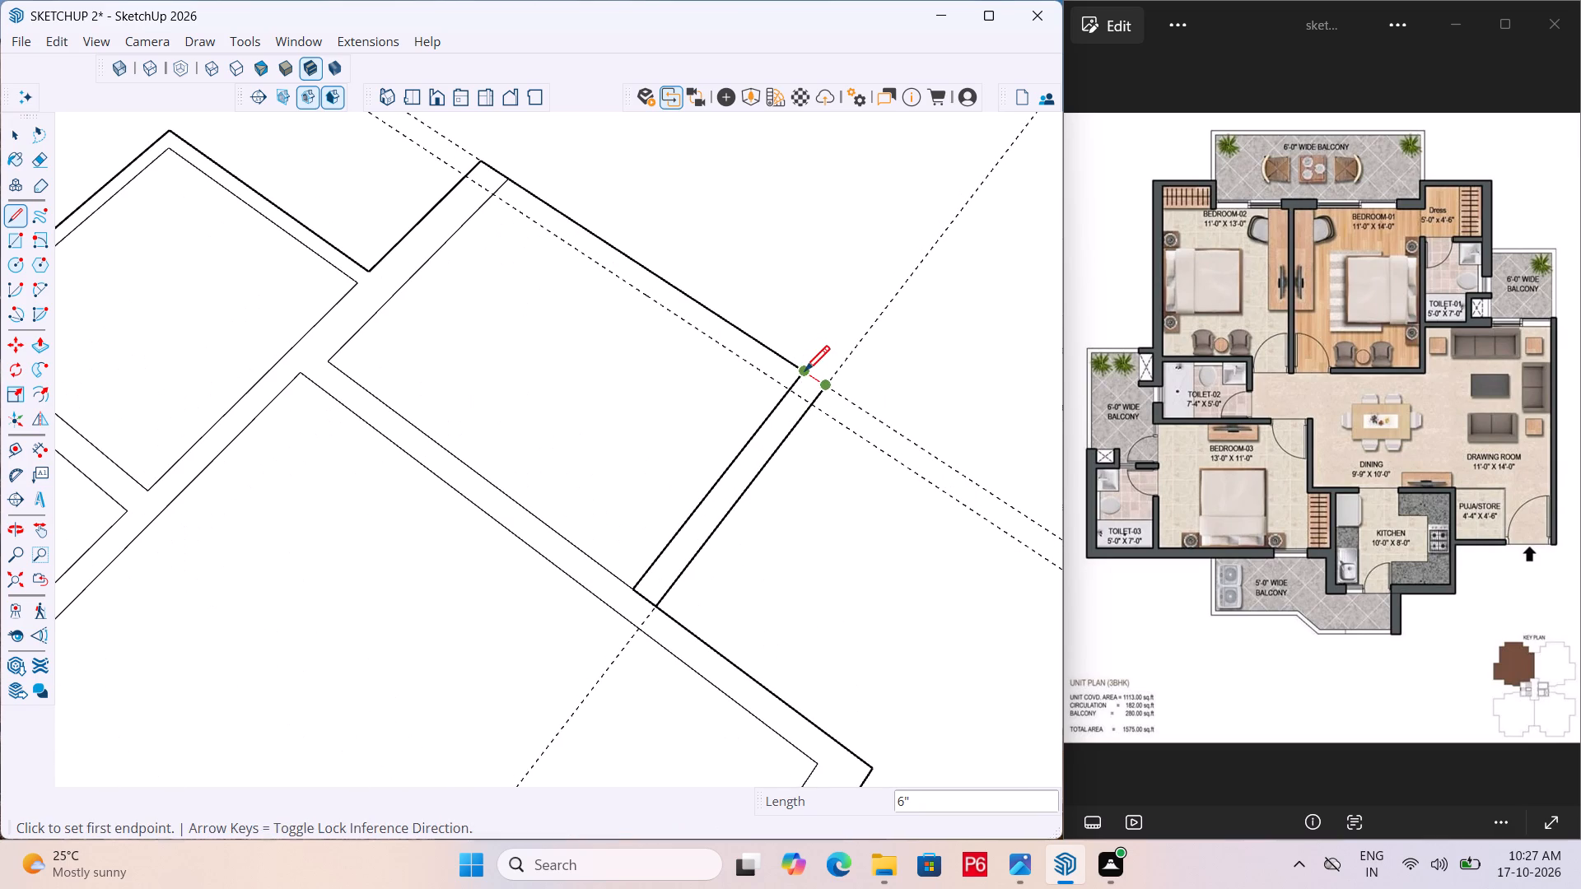
pyautogui.press('space')
# Draw Toilet-02's 7' 4" inner wall line along the inner parallel guide, between its two side walls.
pyautogui.press('l')
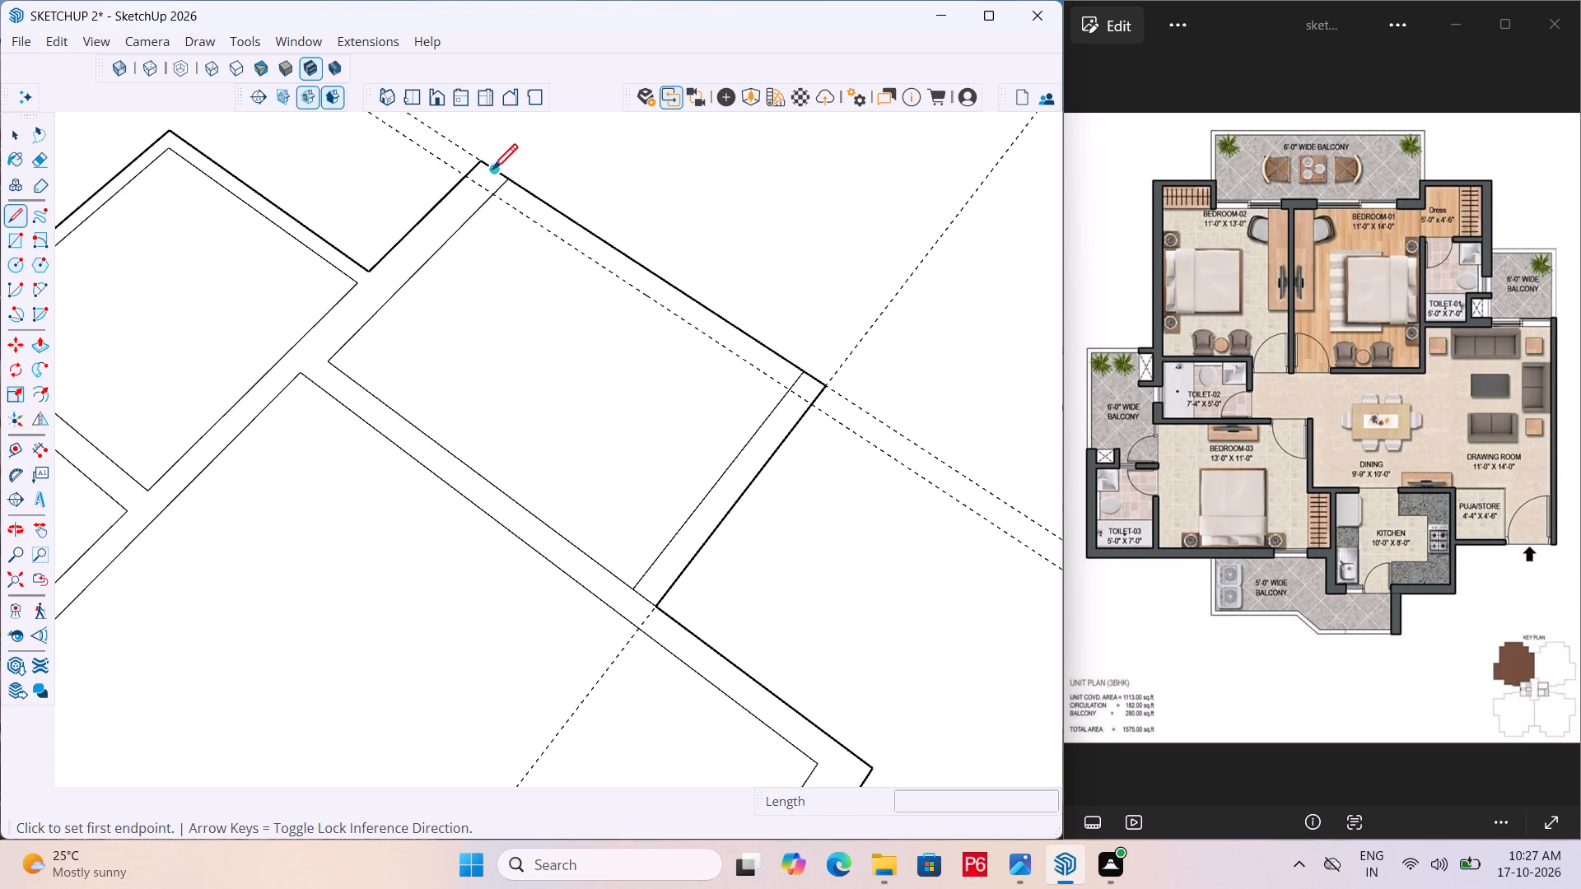
pyautogui.click(492, 196)
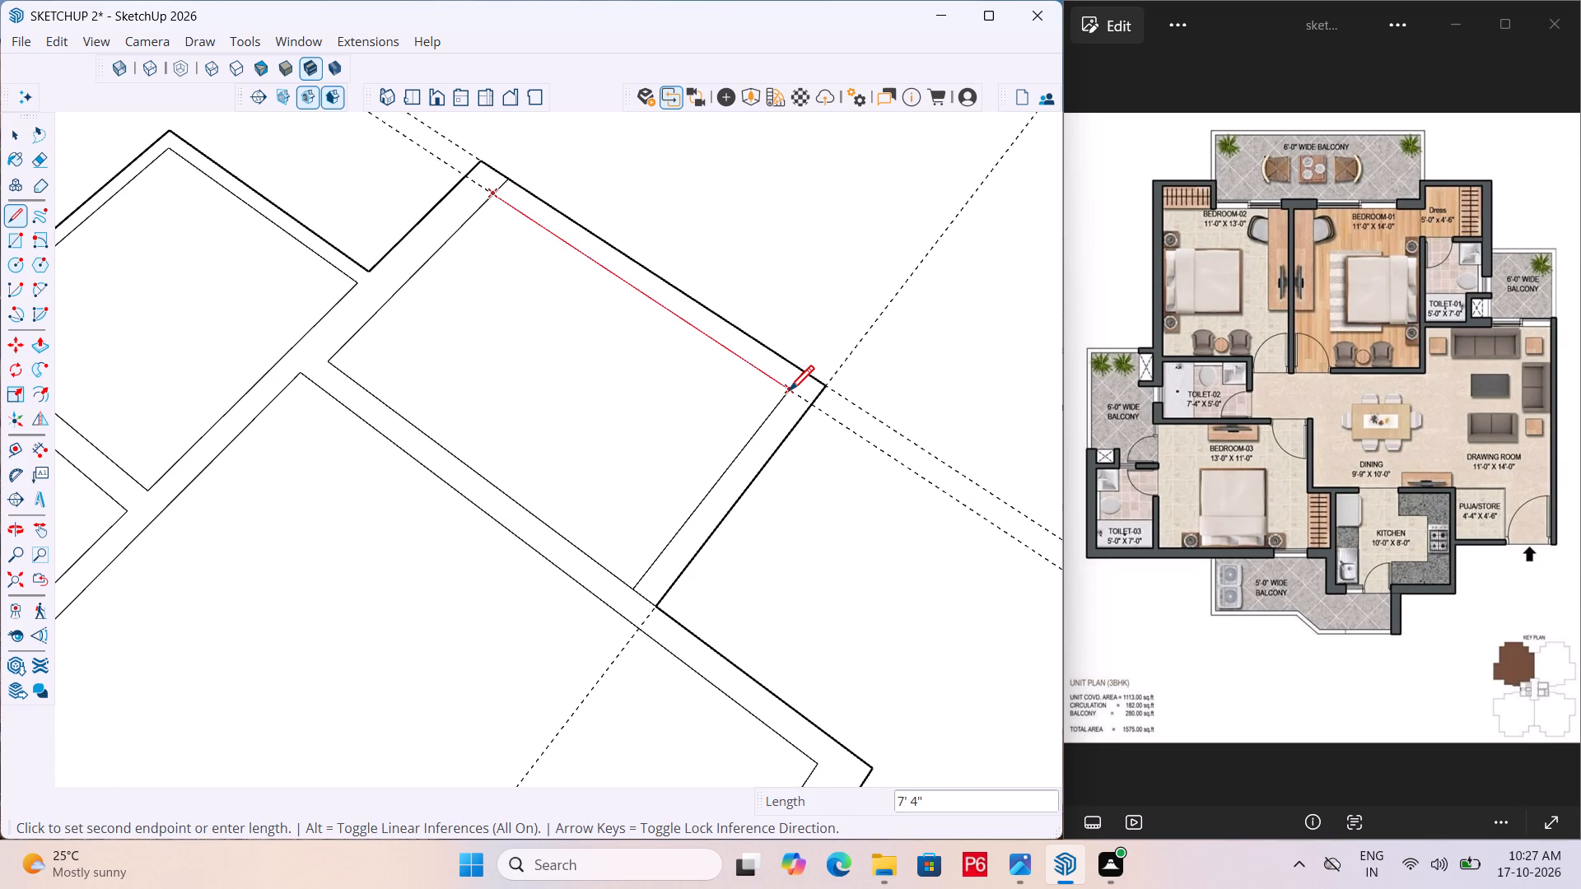
pyautogui.click(789, 393)
pyautogui.scroll(-5, 750, 343)
pyautogui.press('space')
pyautogui.press('Escape')
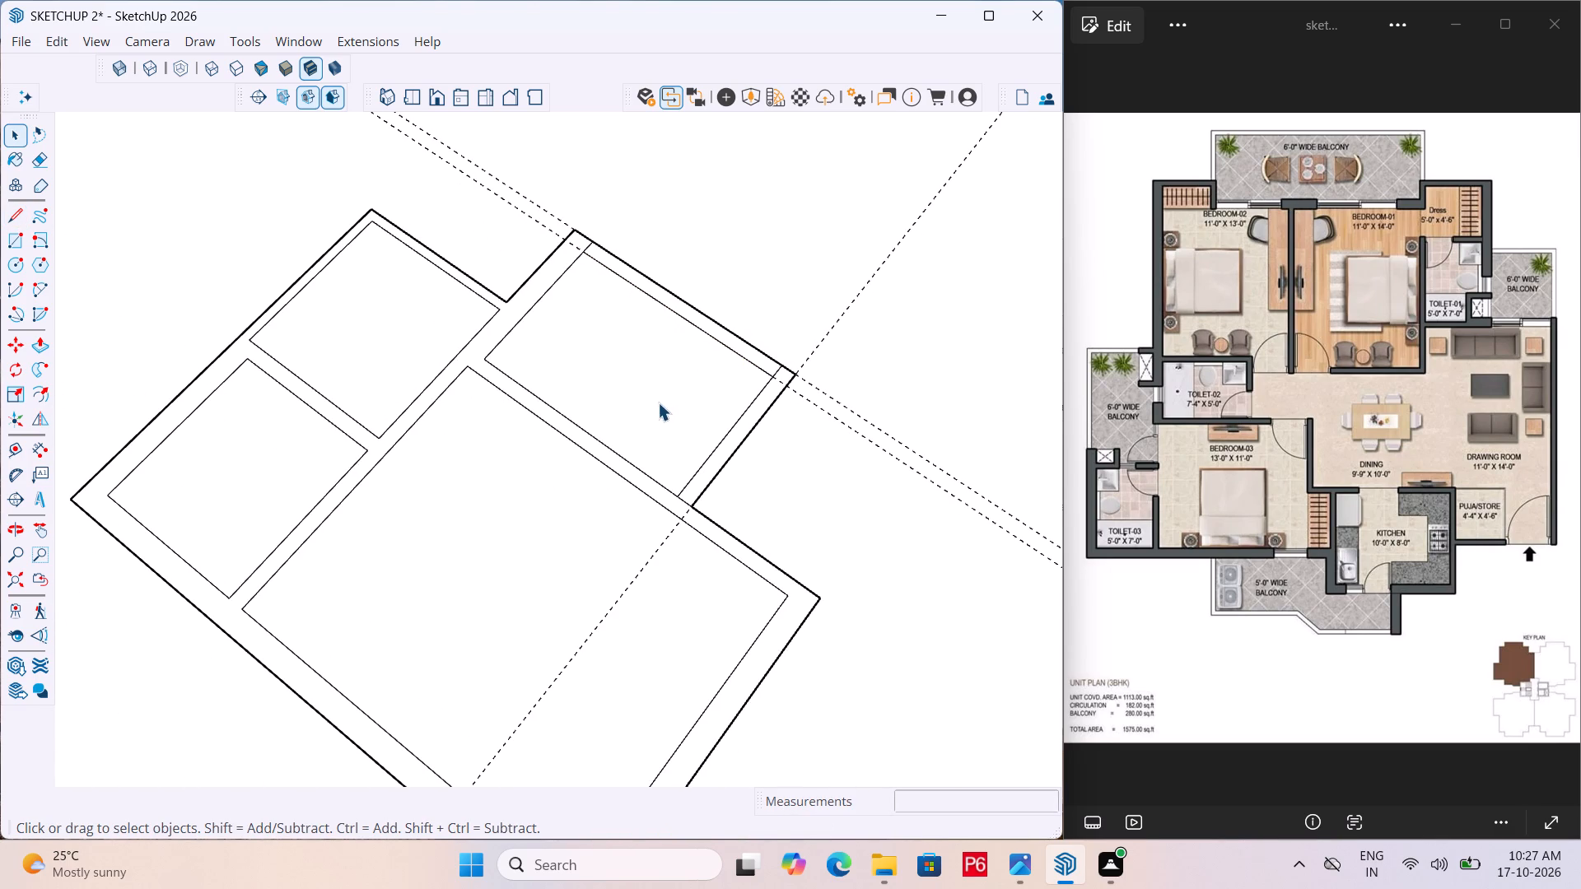
# Erase the two parallel guides and the 6" guide around Toilet-02.
pyautogui.press('e')
pyautogui.moveTo(566, 200); pyautogui.dragTo(534, 214)
pyautogui.moveTo(543, 209); pyautogui.dragTo(550, 210)
pyautogui.moveTo(837, 289); pyautogui.dragTo(856, 314)
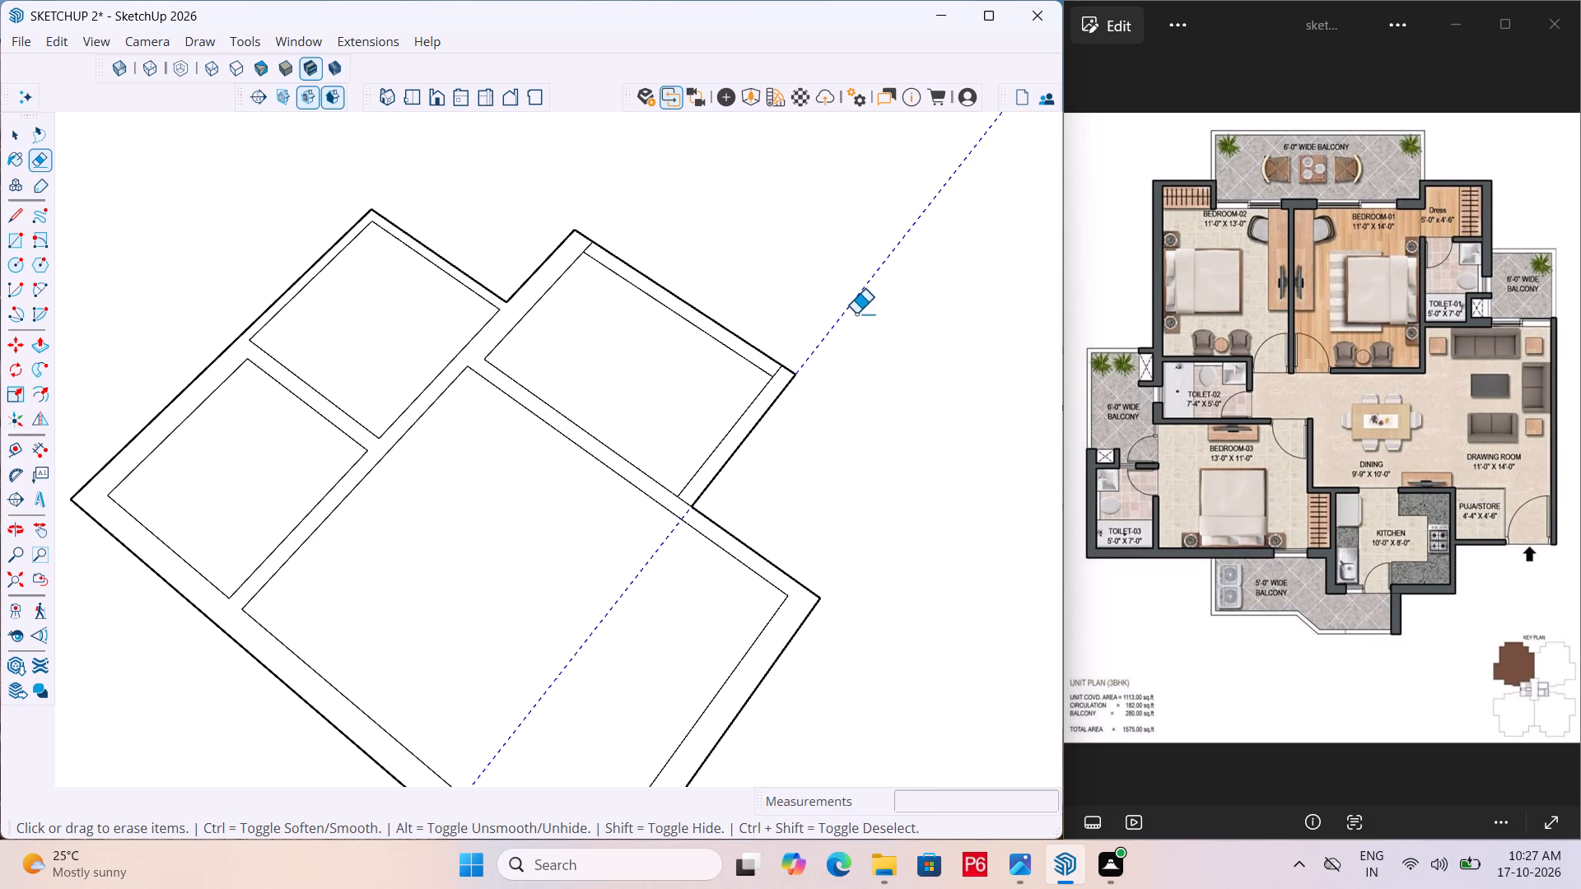
pyautogui.moveTo(856, 314); pyautogui.dragTo(856, 314)
# Erase the short leftover line pieces crossing the wall thickness at Toilet-02's two outer corners.
pyautogui.scroll(5, 779, 370)
pyautogui.moveTo(777, 374); pyautogui.dragTo(763, 360)
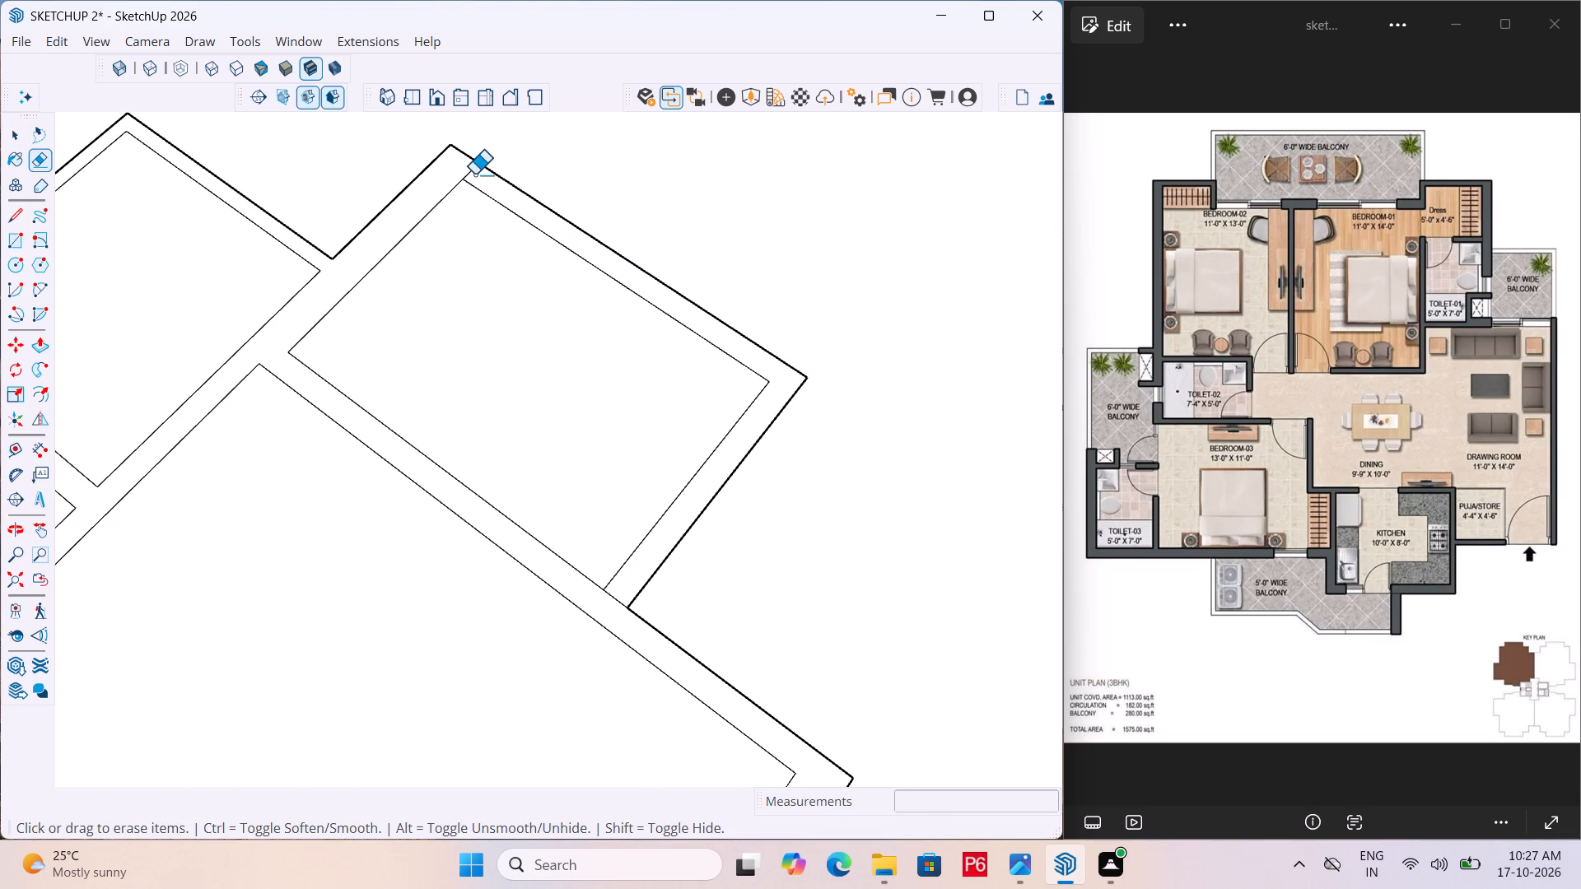
pyautogui.click(473, 171)
# Save the model.
pyautogui.scroll(-5, 641, 179)
pyautogui.hotkey('ctrl', 's')
pyautogui.hotkey('ctrl', 's')
pyautogui.keyDown('ctrl'); pyautogui.scroll(-1, 678, 289); pyautogui.keyUp('ctrl')
pyautogui.hotkey('ctrl', 's')
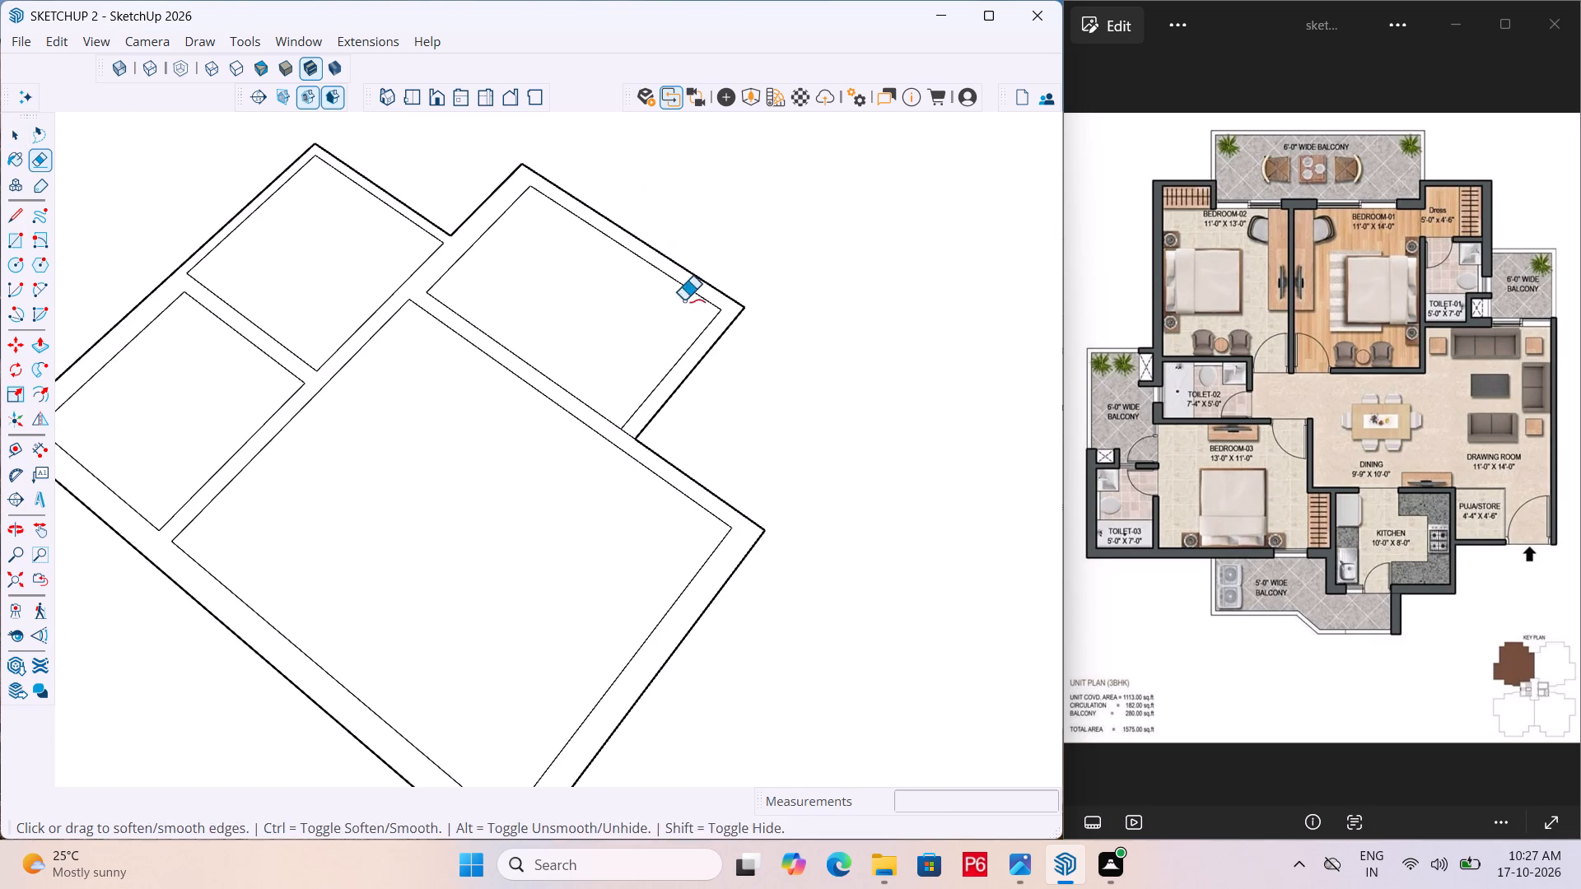
pyautogui.keyDown('ctrl'); pyautogui.scroll(-1, 683, 300); pyautogui.keyUp('ctrl')
pyautogui.hotkey('ctrl', 's')
pyautogui.hotkey('ctrl', 's')
# Place a guide 13' outward from Toilet-02's outer 8' 7" edge for the Bedroom-02 depth.
pyautogui.scroll(-2, 698, 342)
pyautogui.moveTo(667, 345); pyautogui.dragTo(679, 361, button='middle')
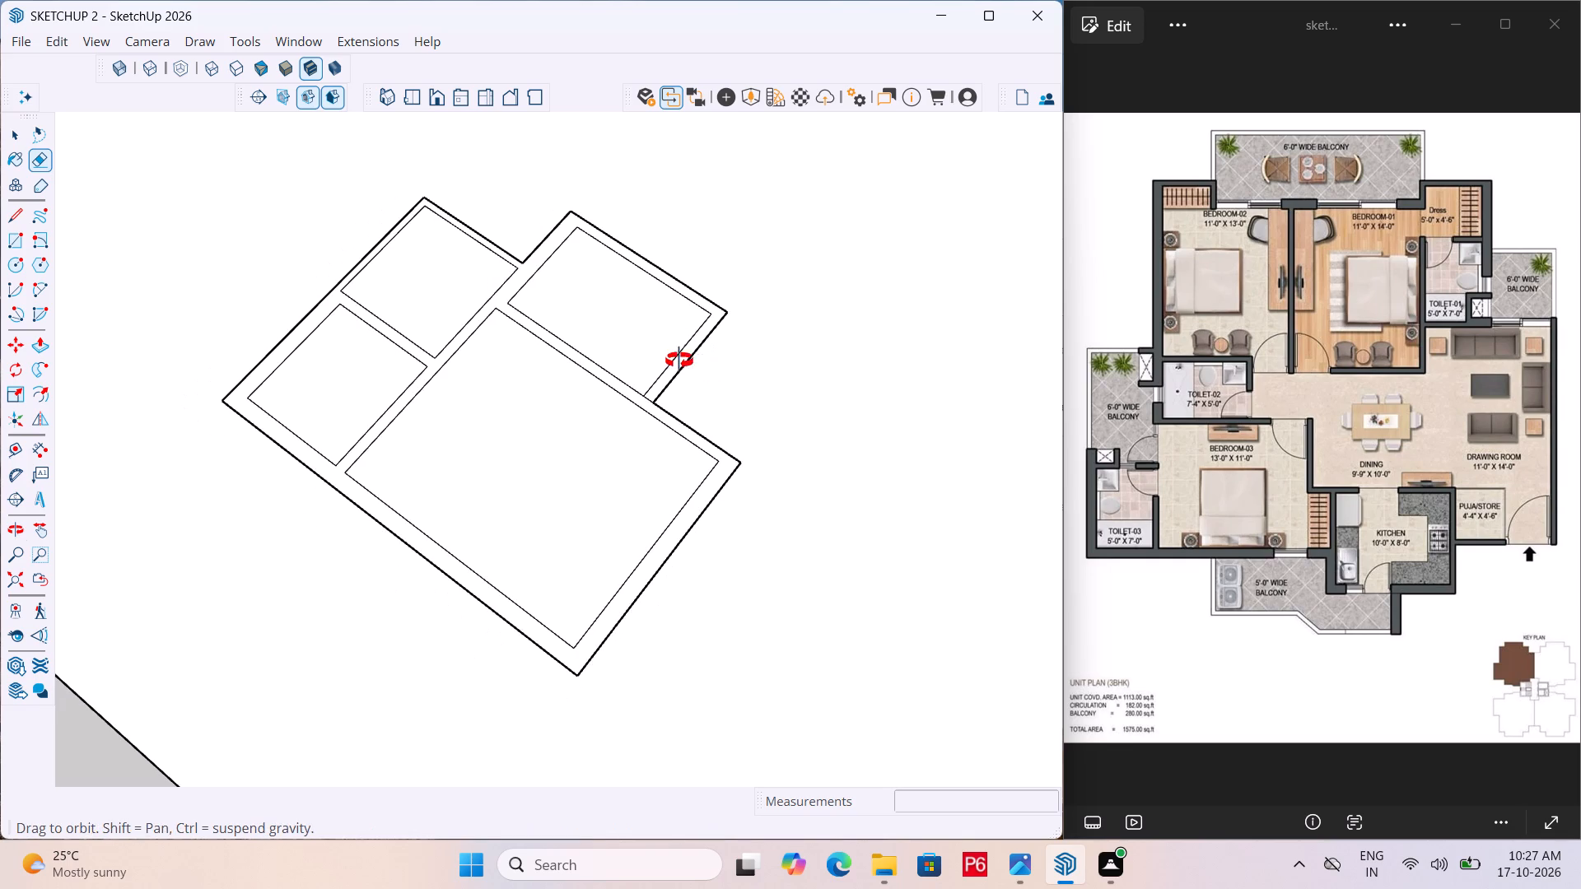
pyautogui.moveTo(679, 361); pyautogui.dragTo(712, 363, button='middle')
pyautogui.scroll(-2, 550, 545)
pyautogui.scroll(4, 520, 263)
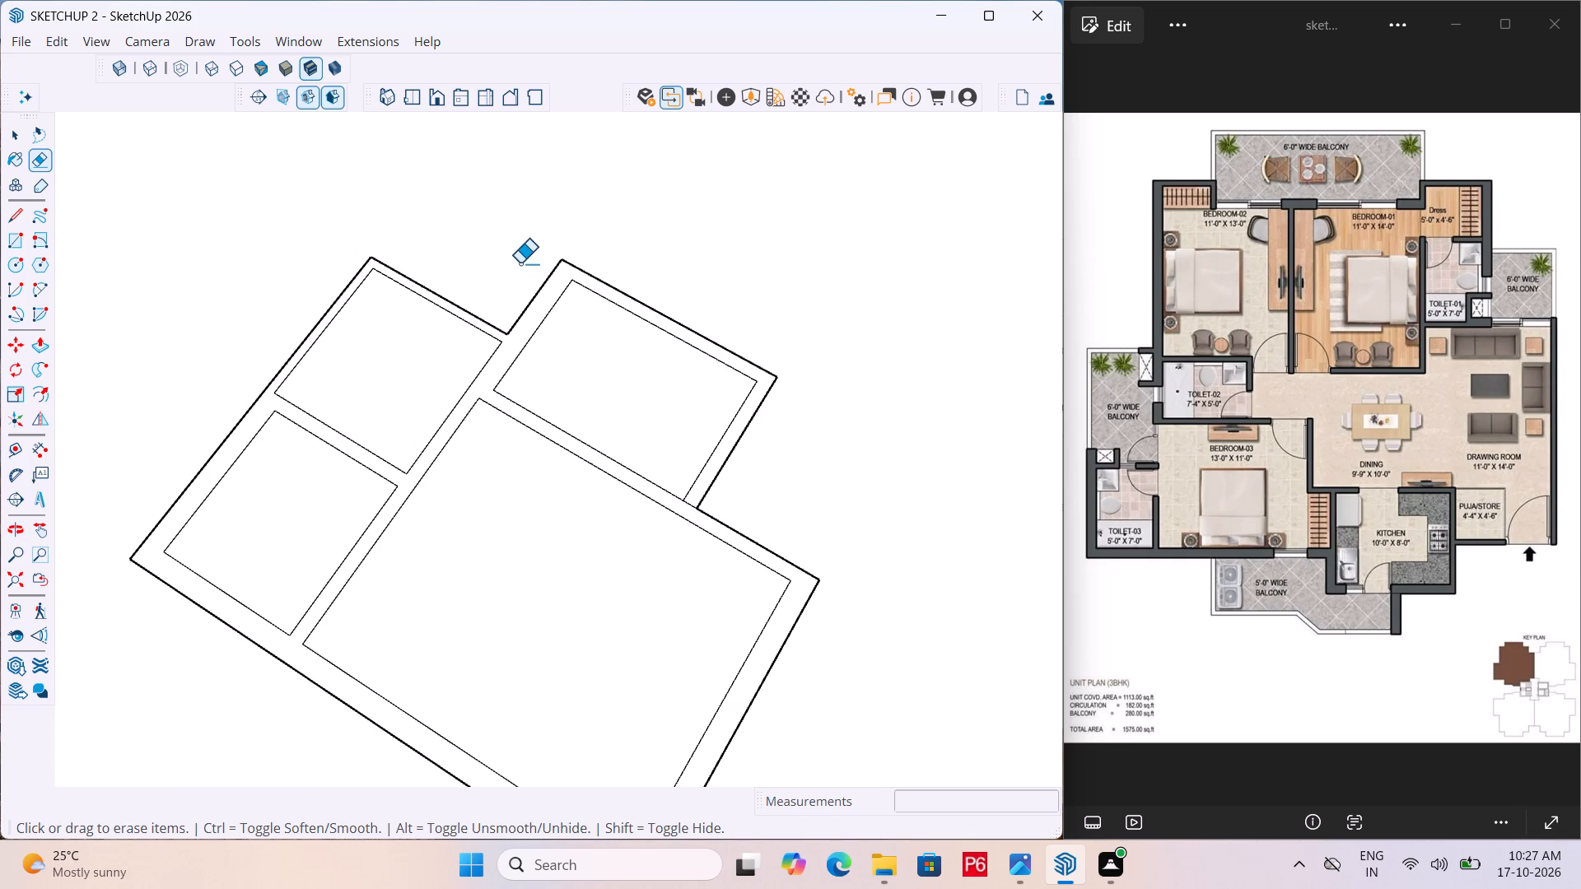
pyautogui.scroll(-4, 567, 386)
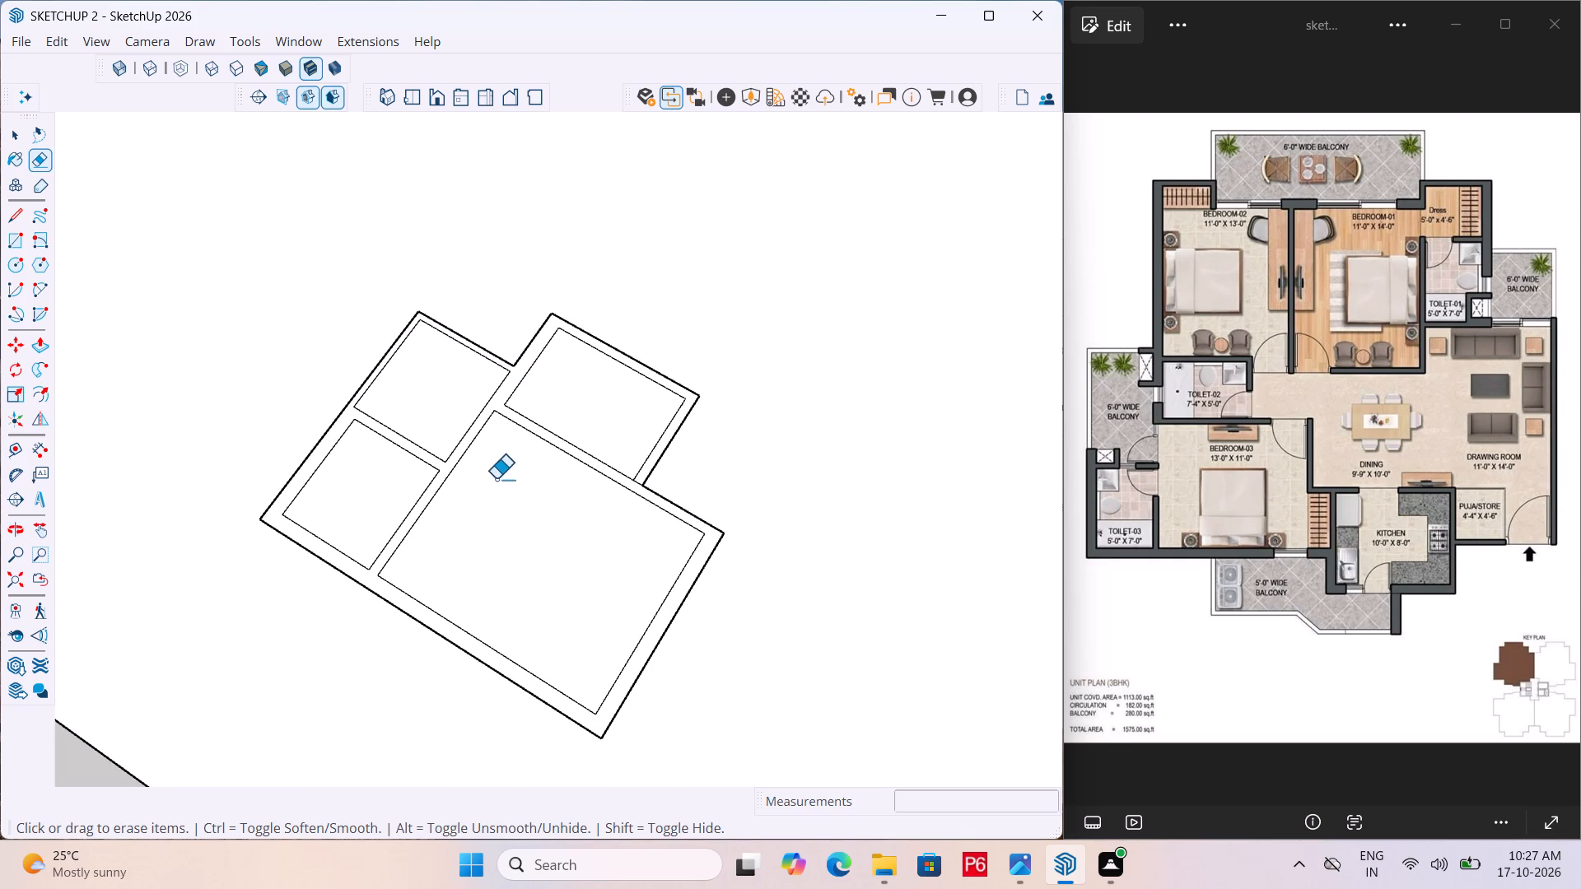
pyautogui.scroll(-3, 385, 494)
pyautogui.scroll(2, 552, 354)
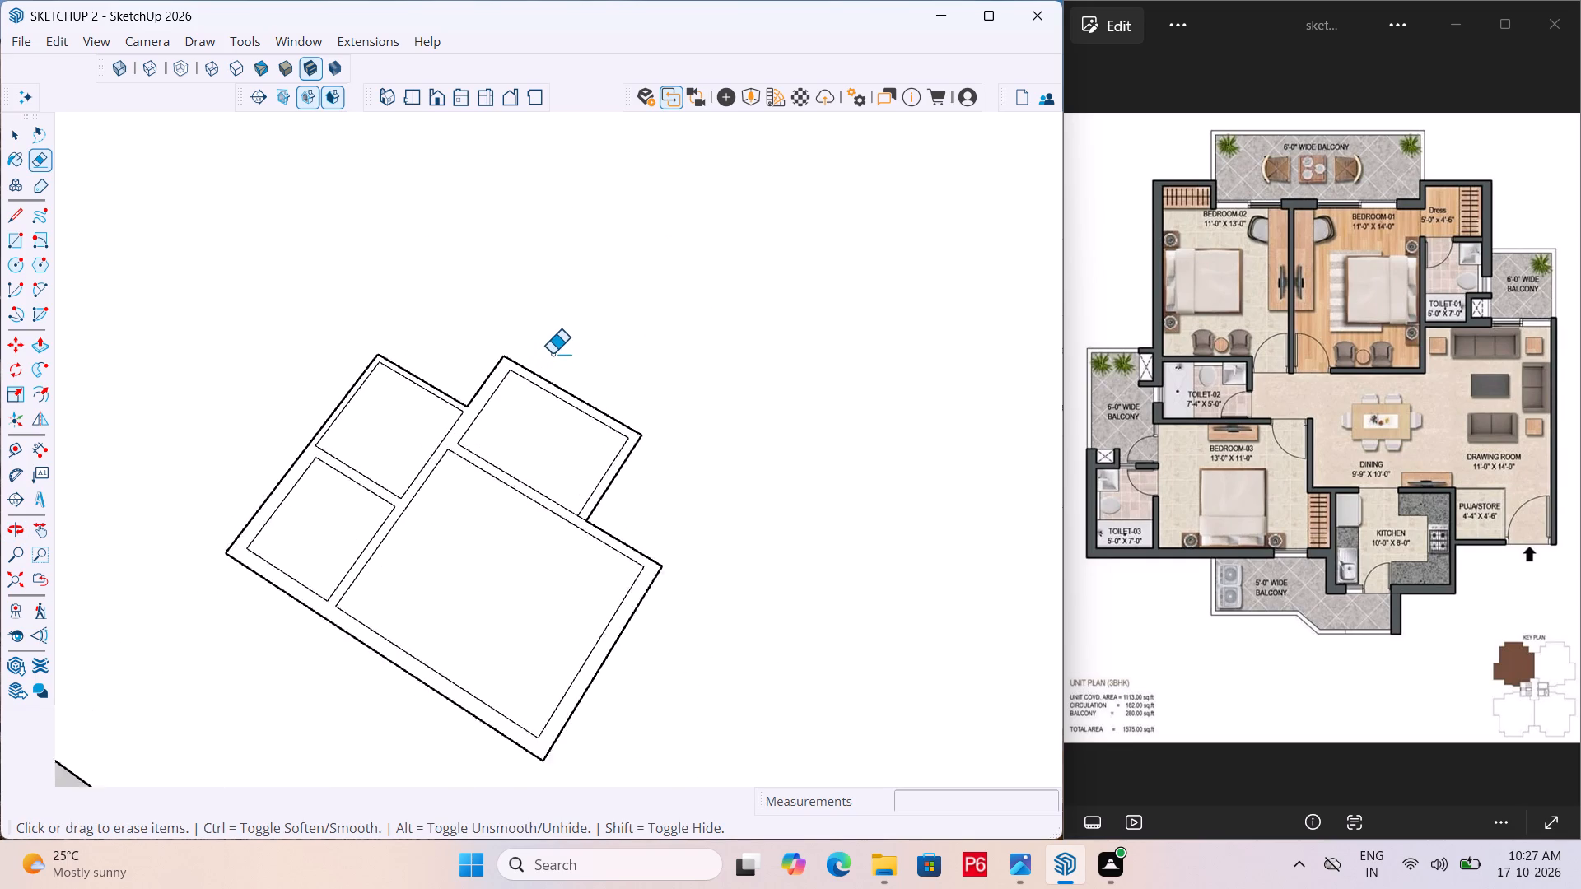
pyautogui.scroll(1, 552, 354)
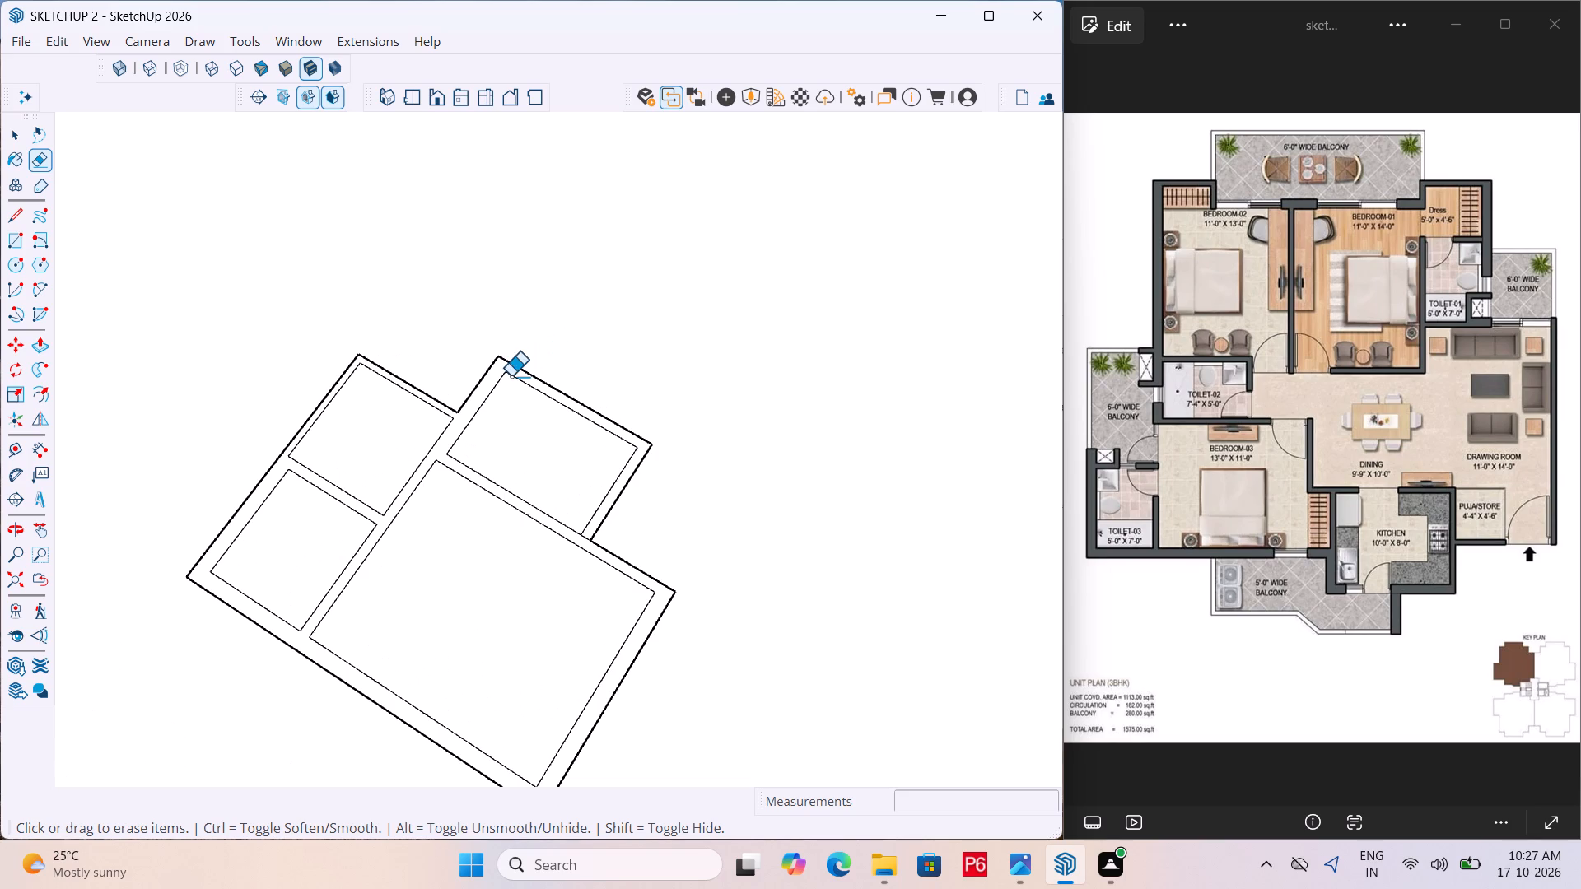
pyautogui.press('space')
pyautogui.press('t')
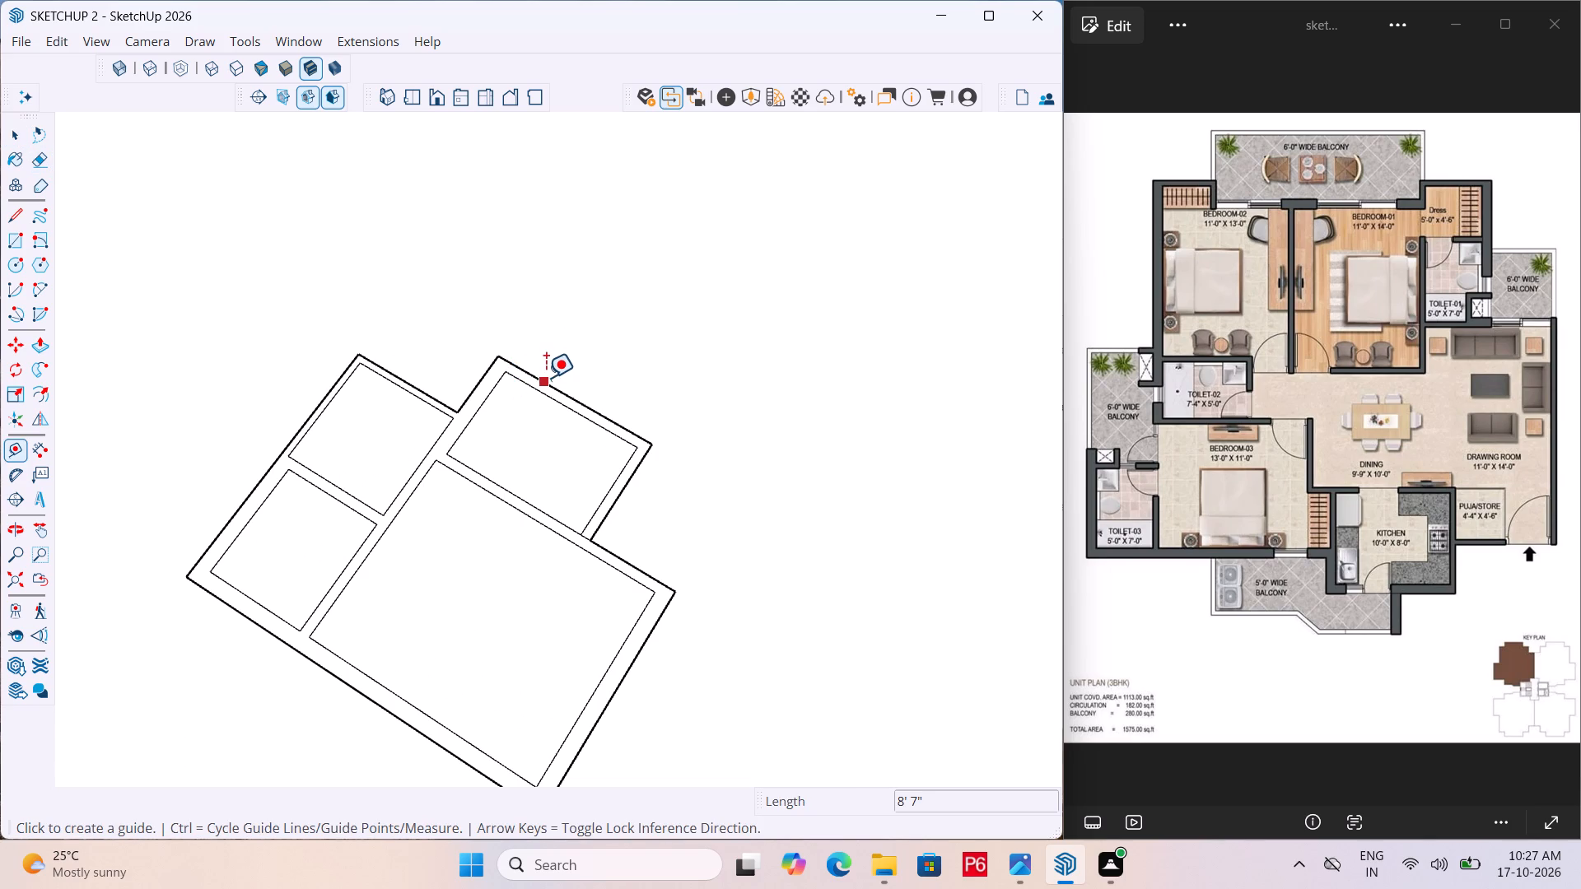
pyautogui.click(547, 379)
pyautogui.scroll(-4, 383, 435)
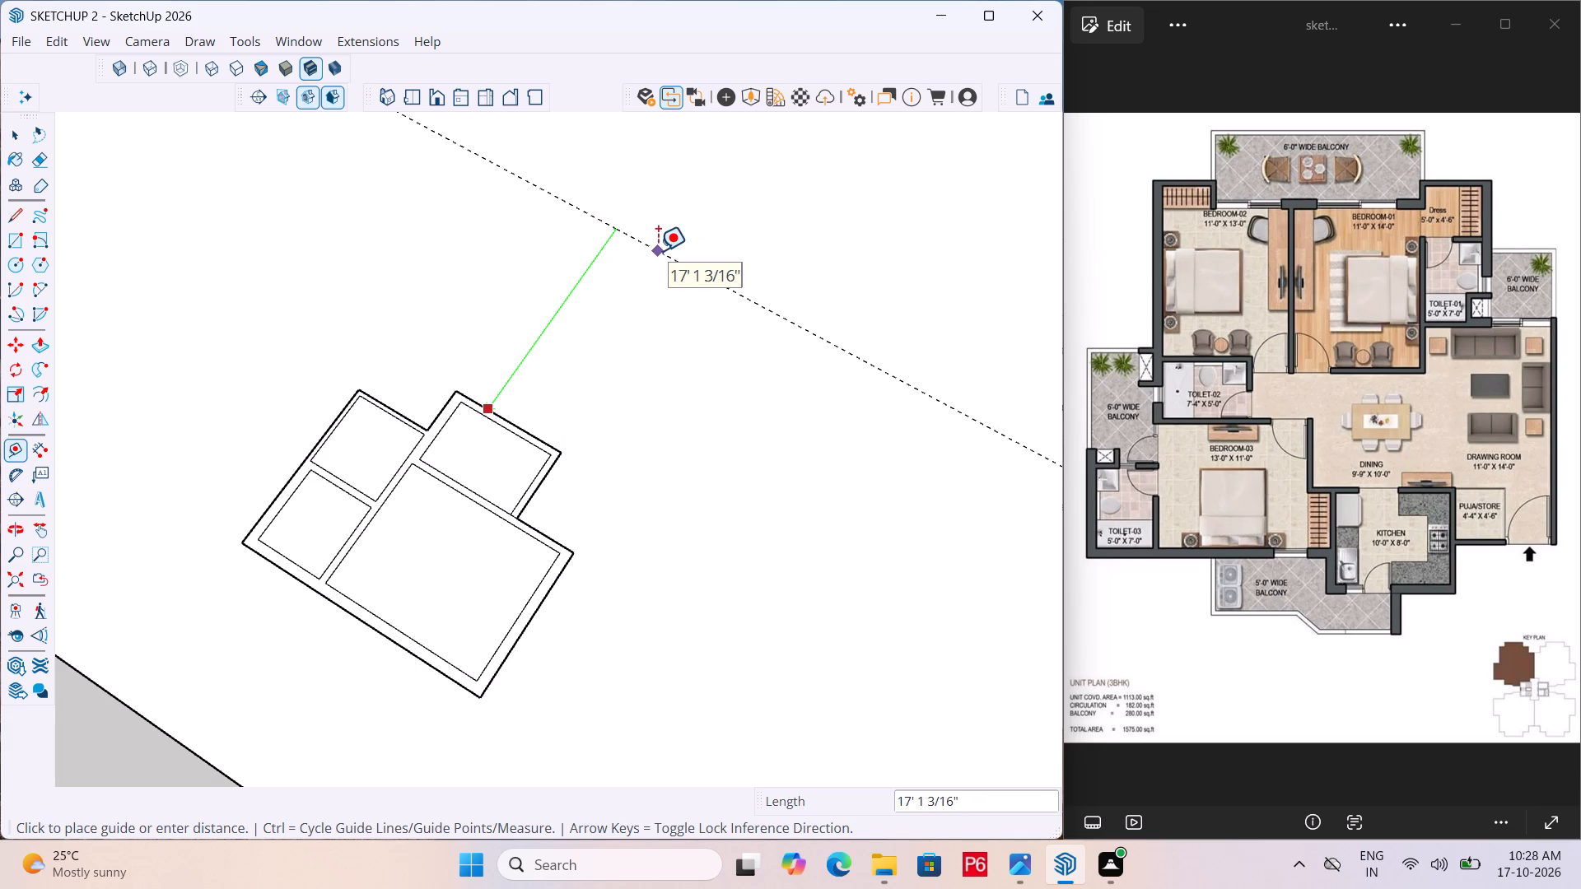
pyautogui.write("12'")
pyautogui.press('BackSpace')
pyautogui.press('BackSpace')
pyautogui.write("3'")
pyautogui.press('Return')
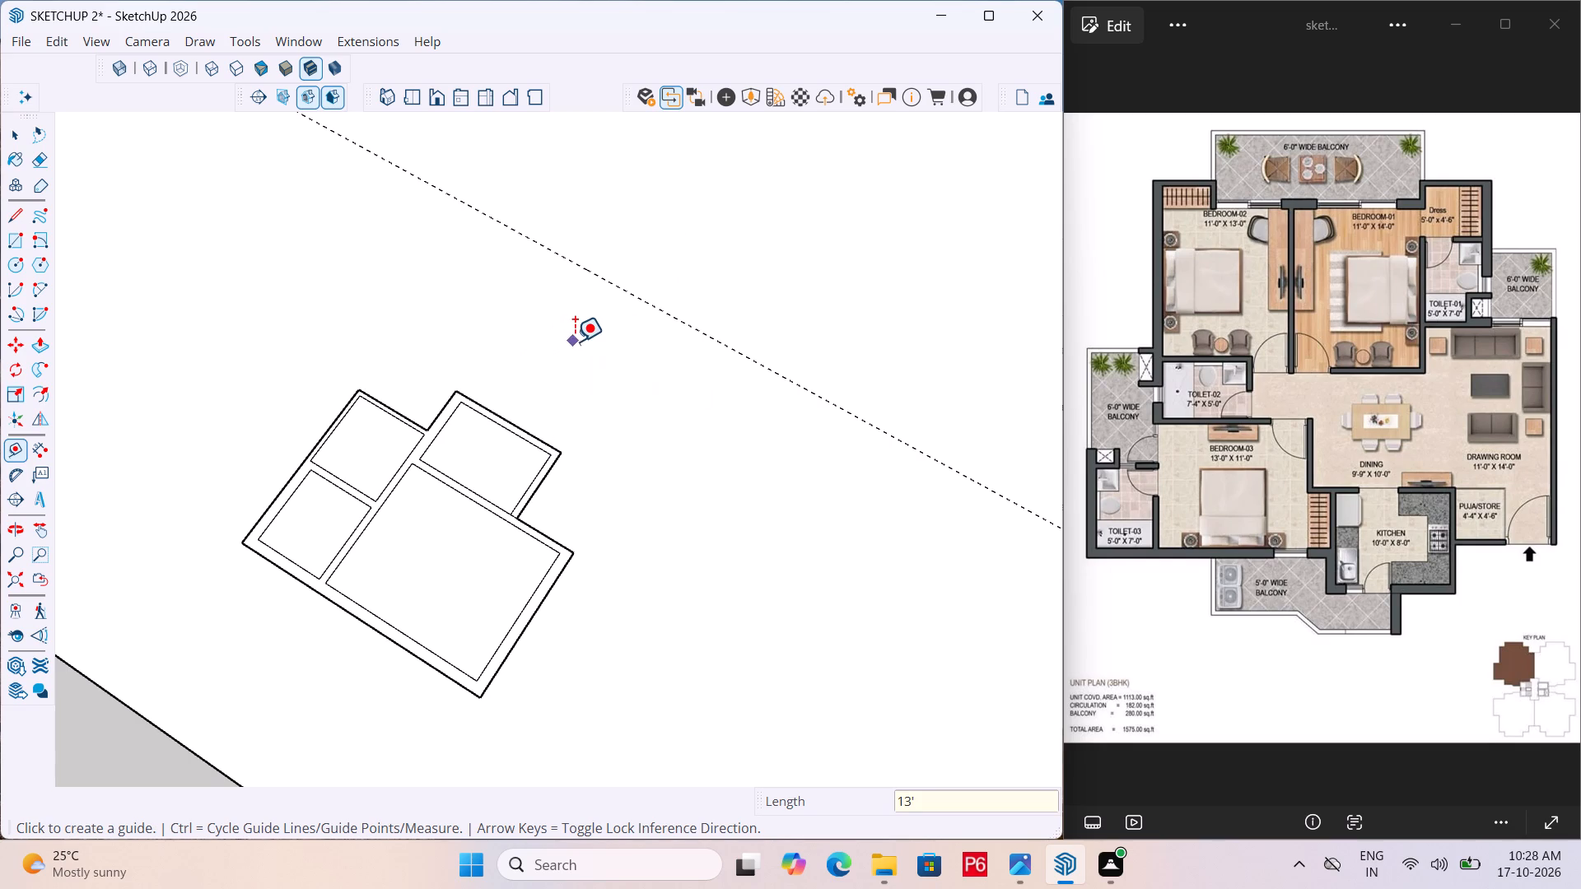
# Draw Bedroom-02's 13' side along green from Toilet-02's balcony-side outer corner to the guide, and its 11' 9" side along the guide.
pyautogui.scroll(4, 591, 294)
pyautogui.press('l')
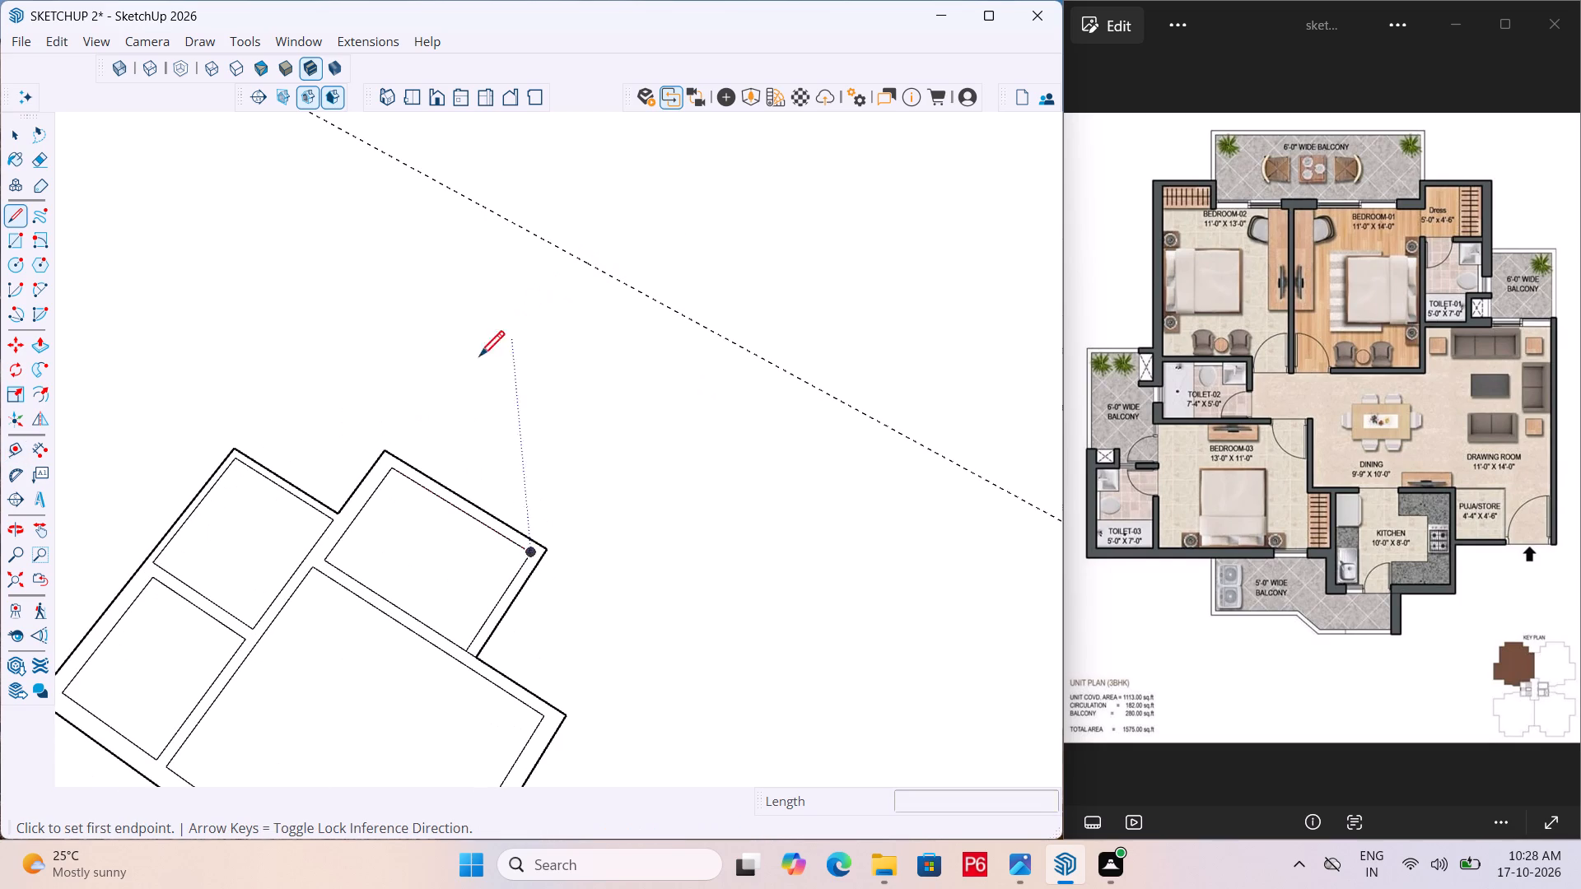
pyautogui.moveTo(380, 454); pyautogui.dragTo(395, 437)
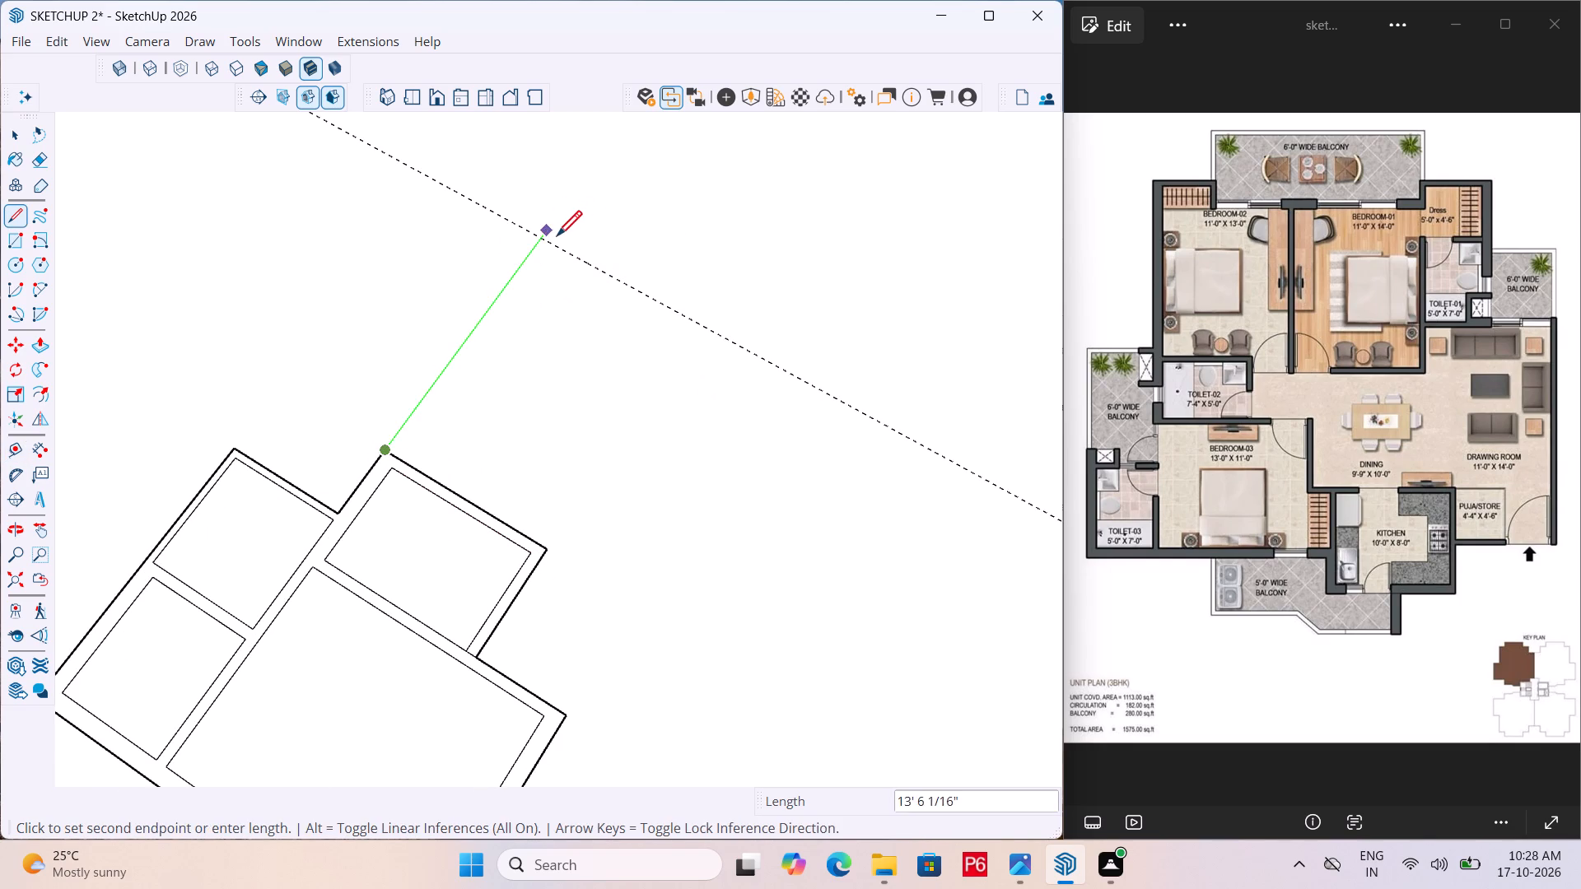
pyautogui.click(539, 239)
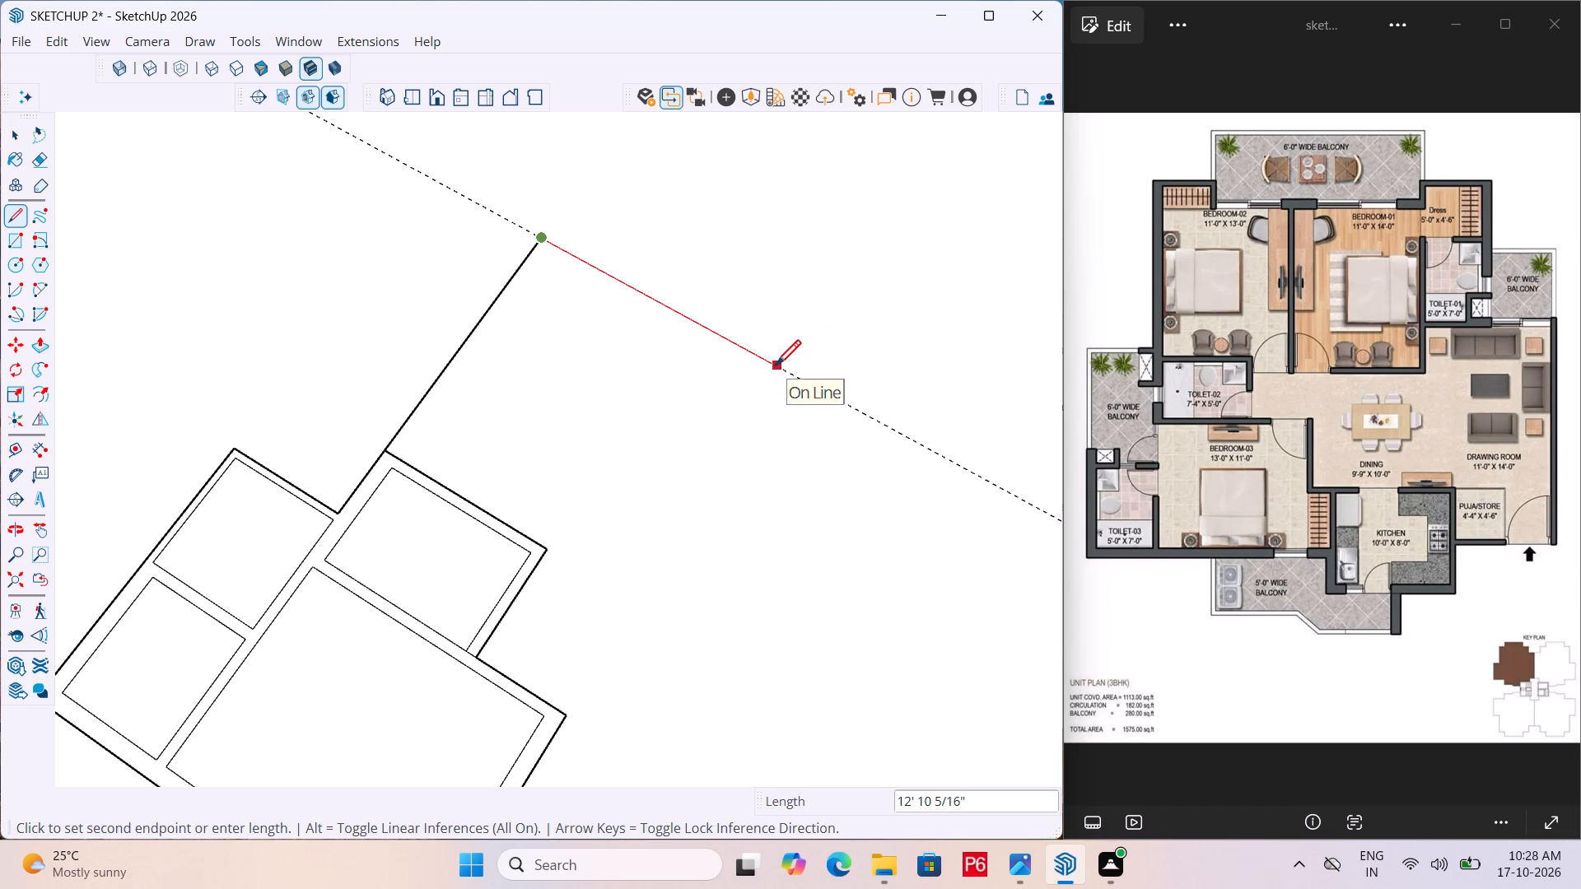
pyautogui.write('11\'9"')
pyautogui.press('Return')
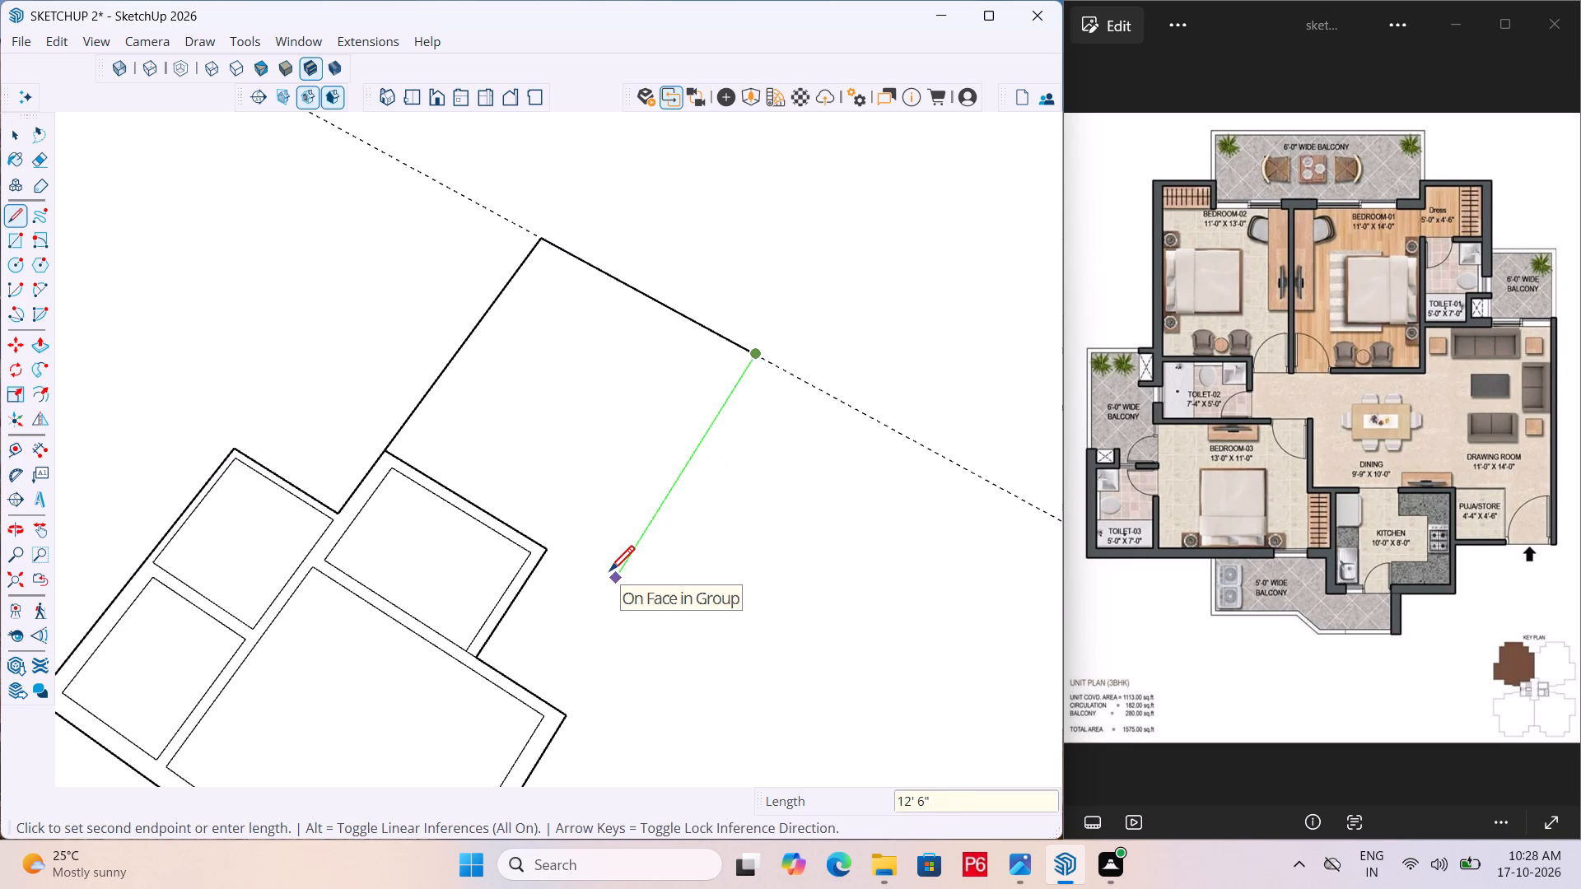
# Draw Bedroom-02's second 13' side along green and close the outline back to Toilet-02's outer corner.
pyautogui.write("13'")
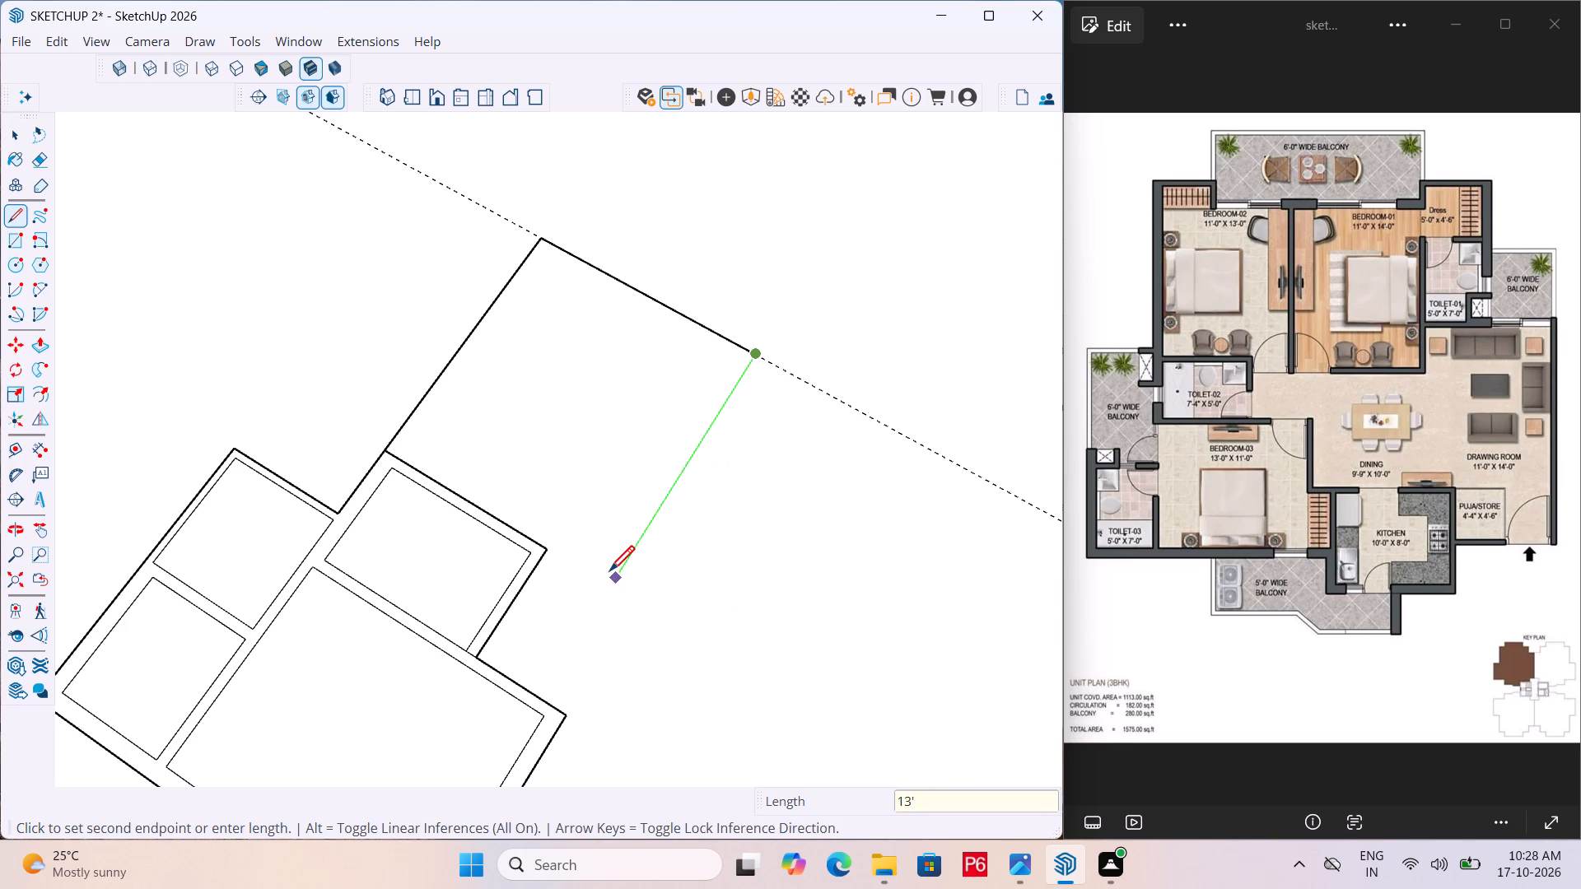
pyautogui.press('Return')
pyautogui.scroll(1, 551, 561)
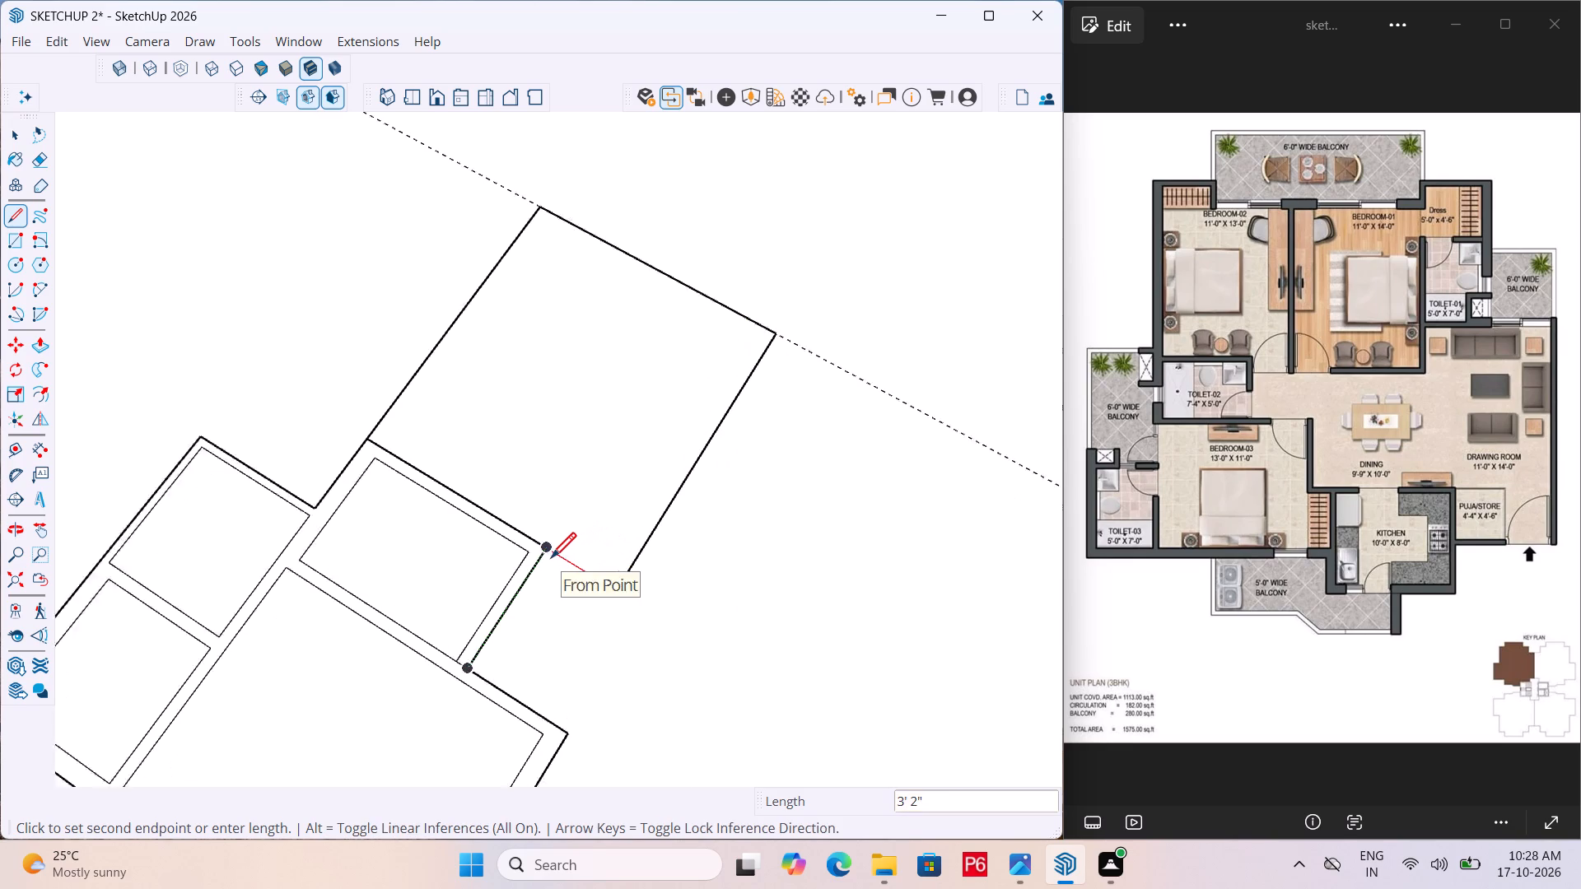
pyautogui.scroll(1, 551, 561)
pyautogui.click(548, 552)
pyautogui.press('space')
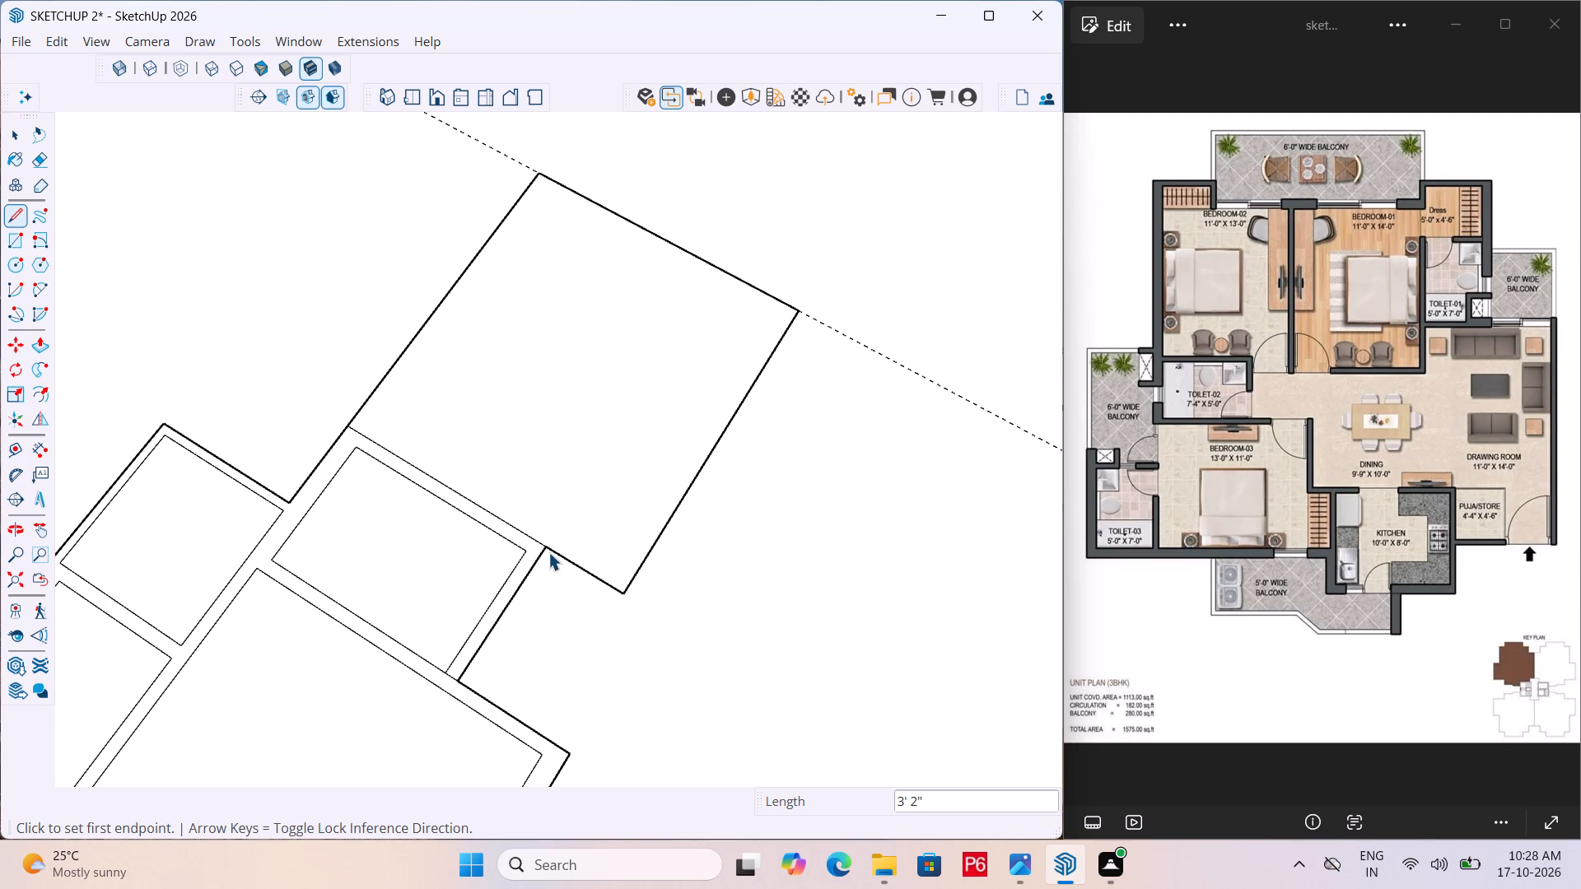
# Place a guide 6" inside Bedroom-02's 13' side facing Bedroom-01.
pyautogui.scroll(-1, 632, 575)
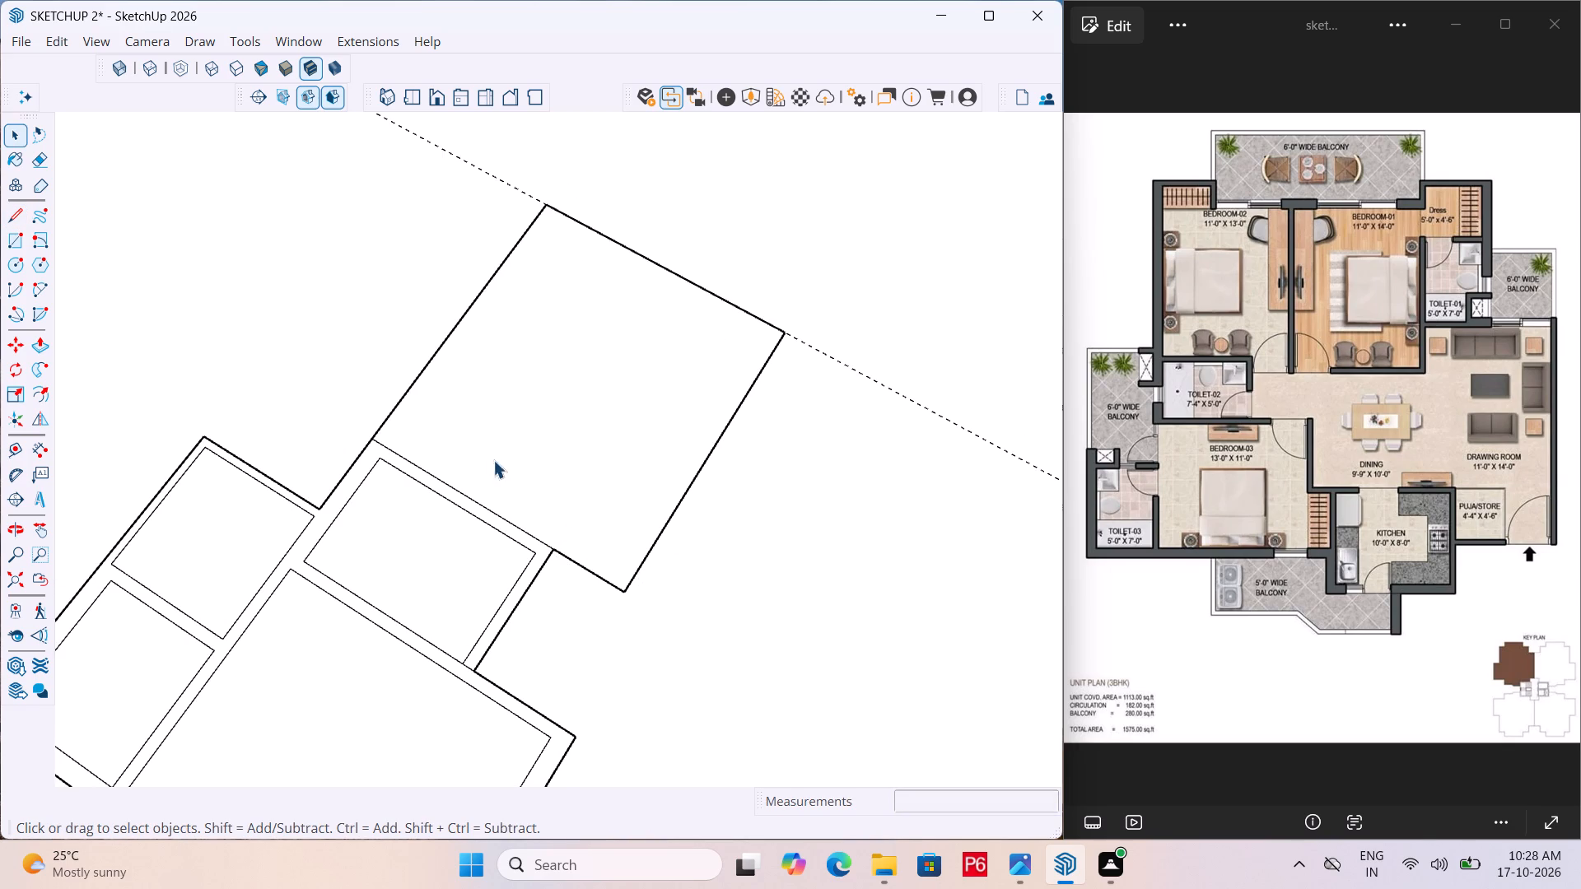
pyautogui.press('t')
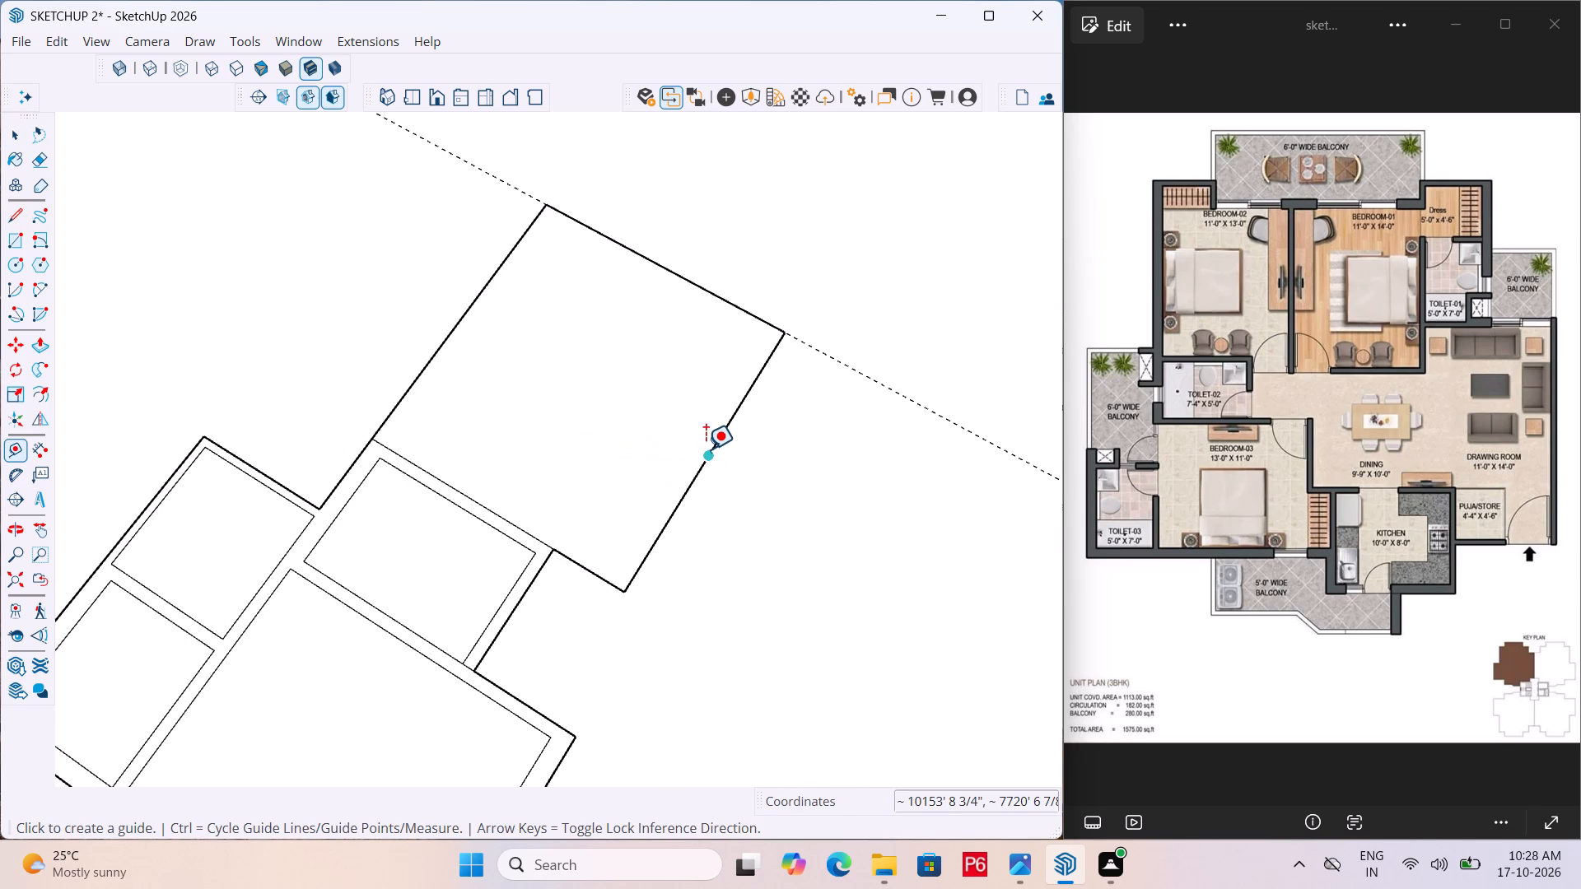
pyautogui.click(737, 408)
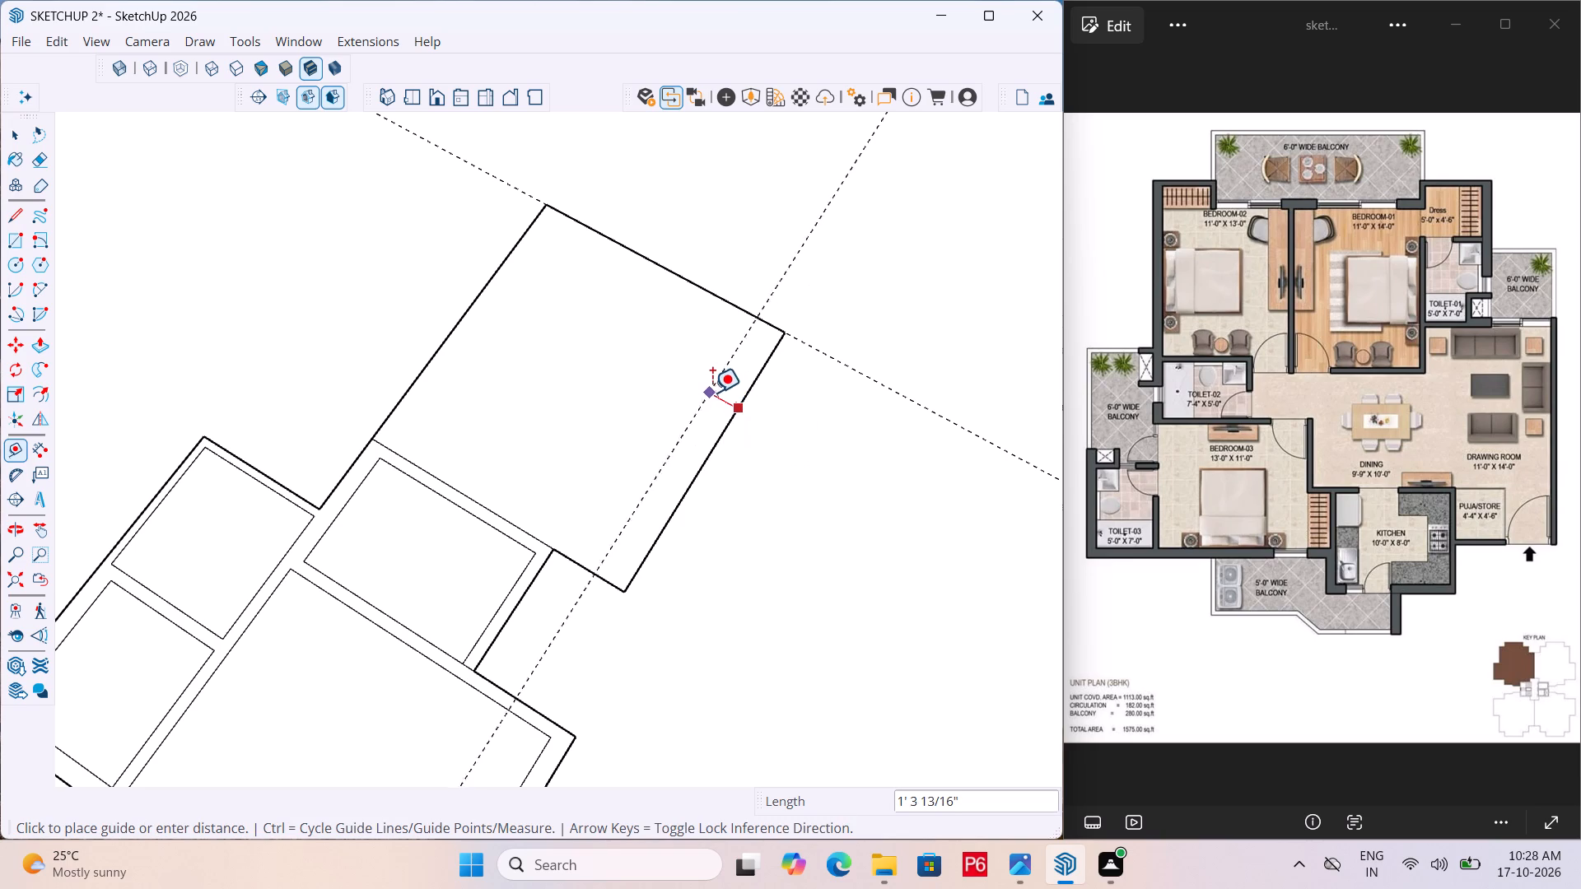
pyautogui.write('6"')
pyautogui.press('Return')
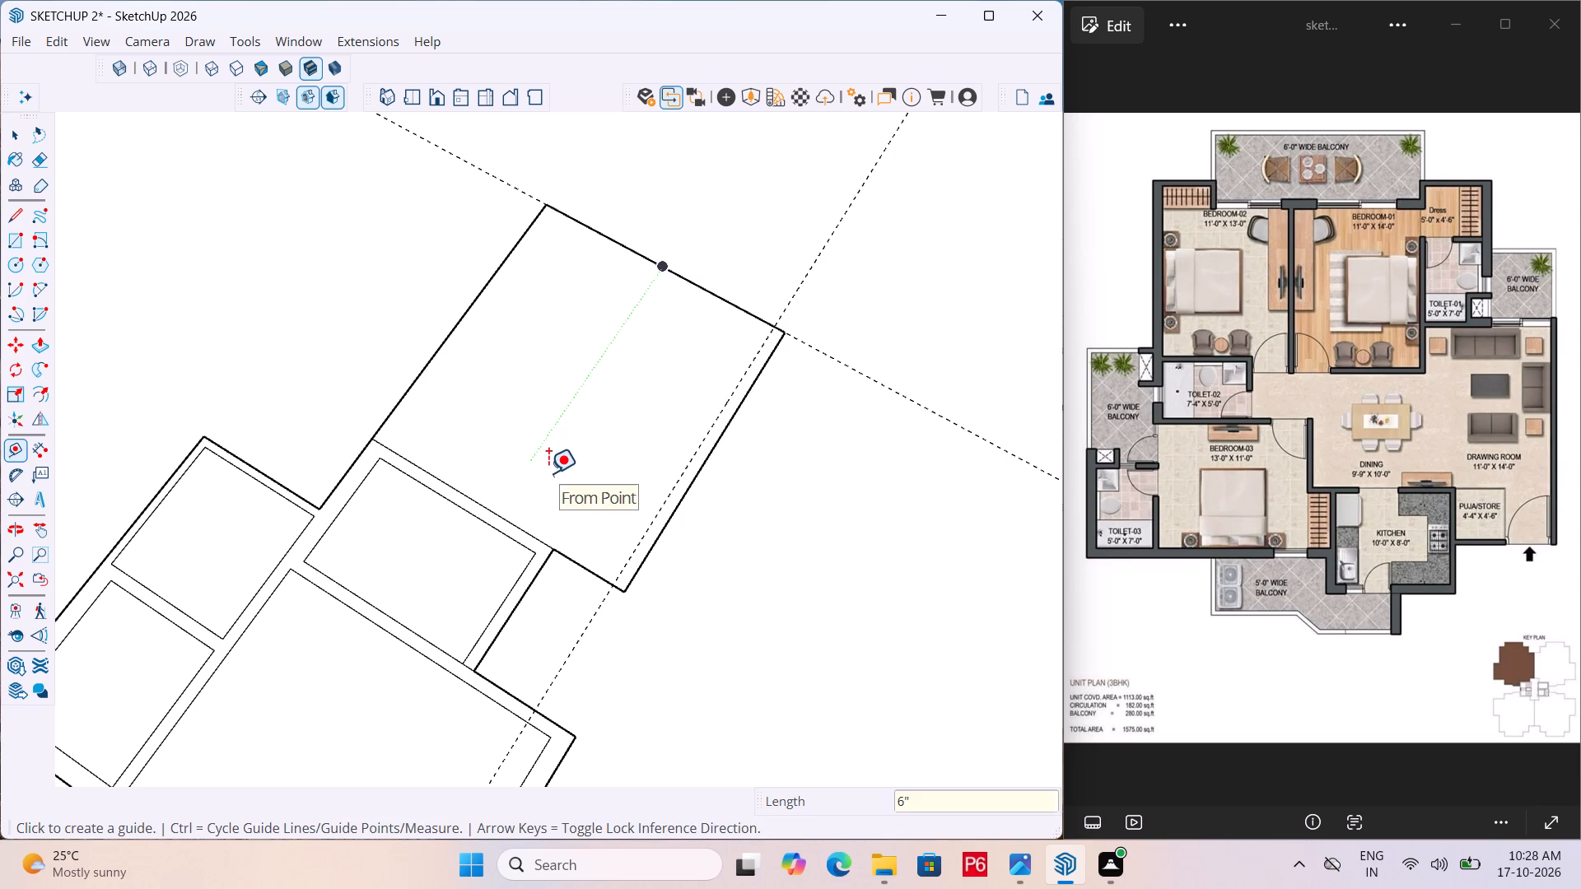
# Measure Bedroom-02's depth from Toilet-02's outer edge to the opposite 11' 9" side with the Tape Measure.
pyautogui.moveTo(40, 450); pyautogui.dragTo(54, 449)
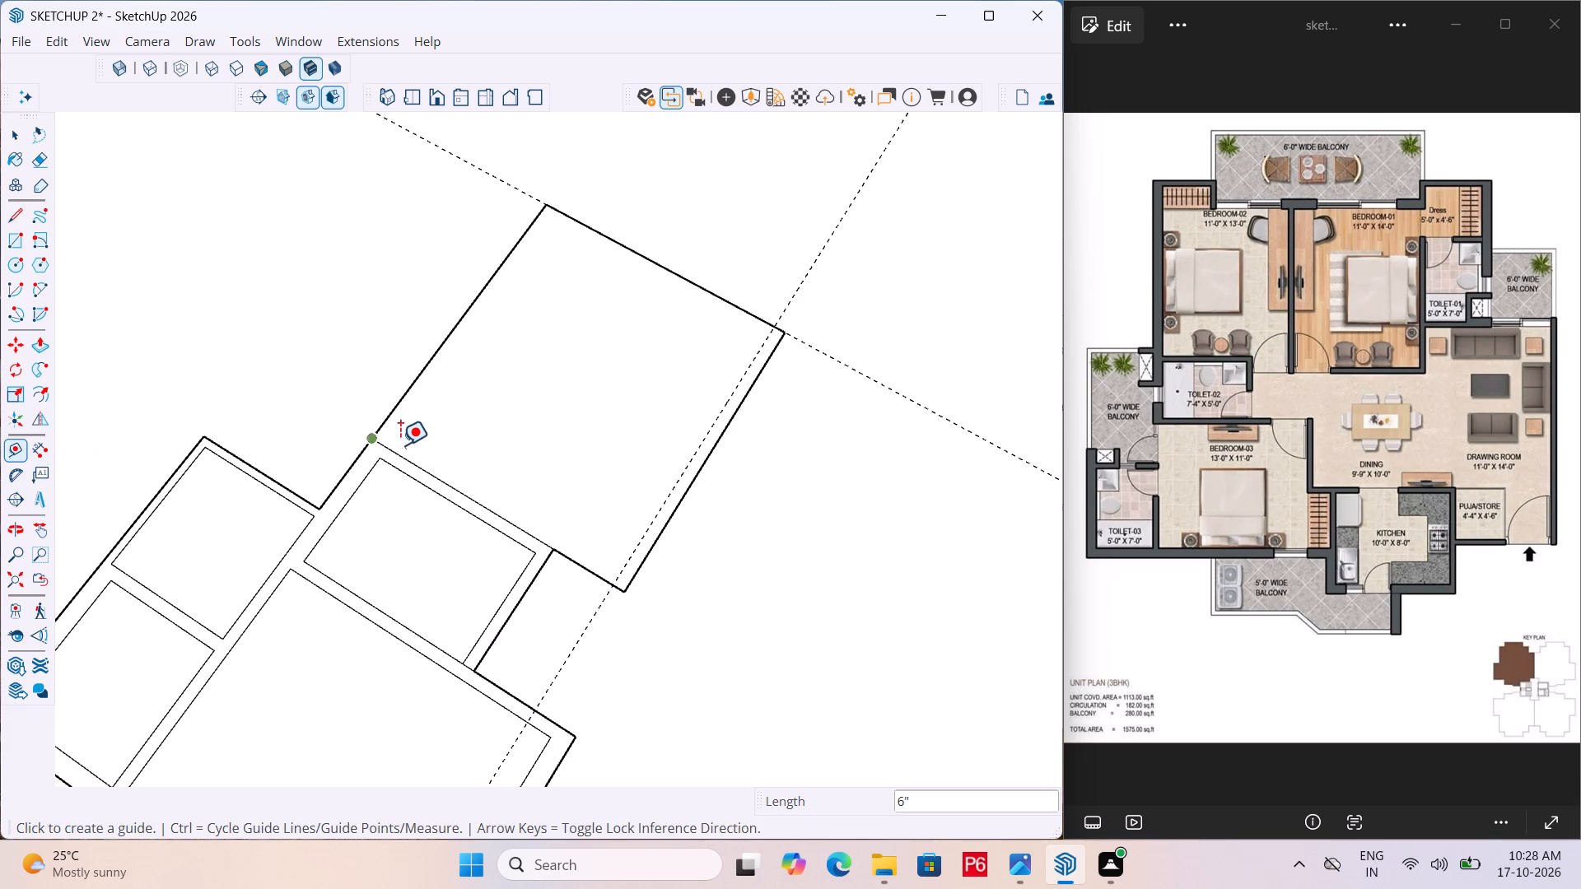
pyautogui.moveTo(364, 434); pyautogui.dragTo(383, 410)
pyautogui.moveTo(543, 195); pyautogui.dragTo(549, 204)
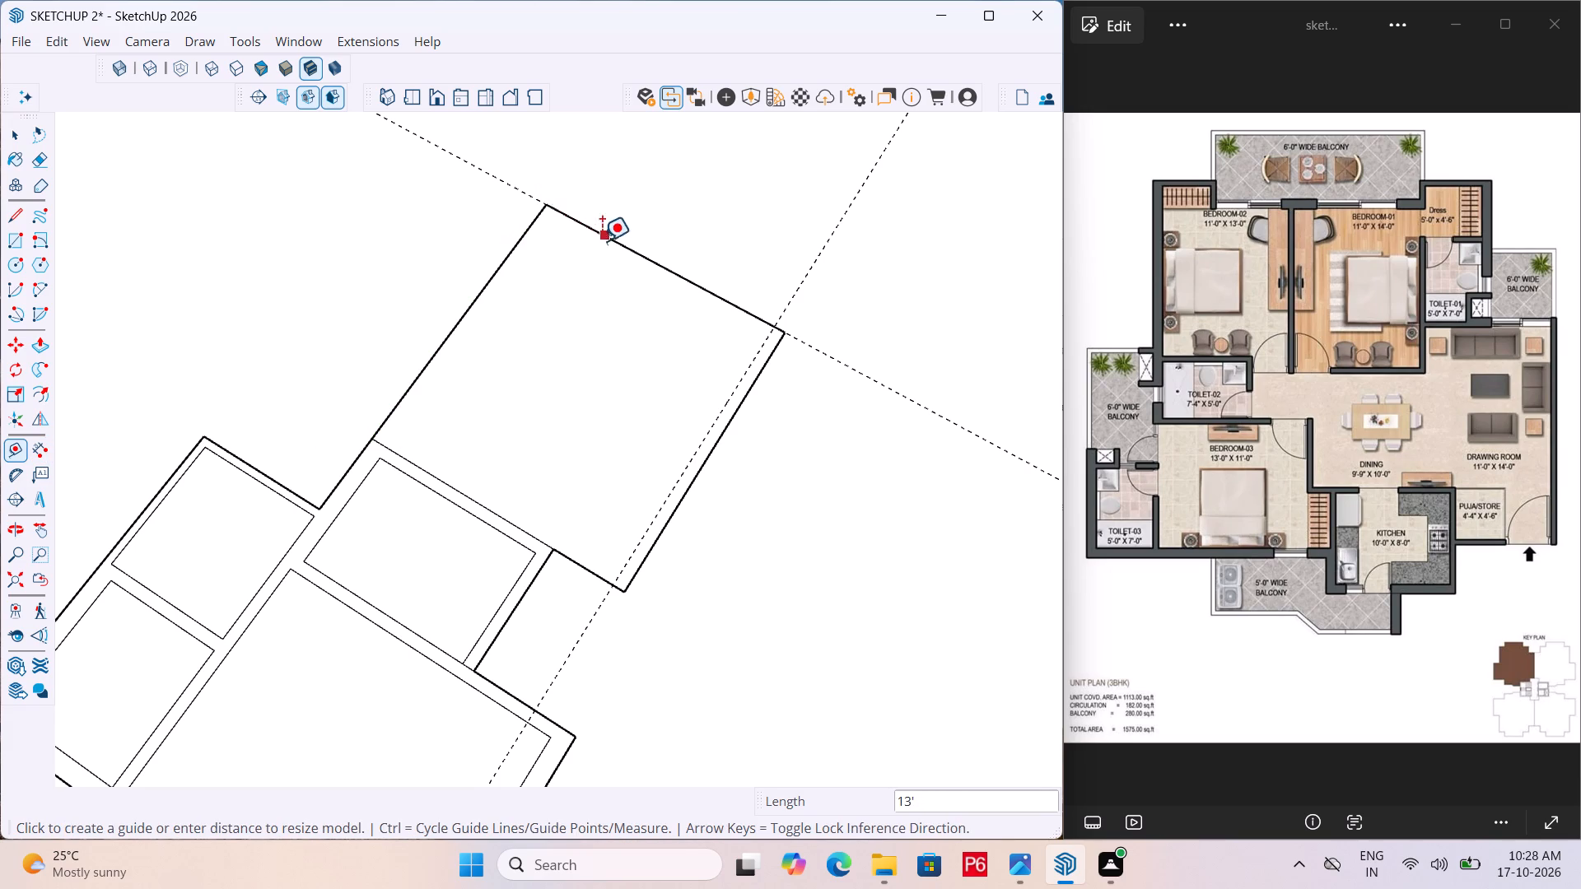
pyautogui.moveTo(414, 458); pyautogui.dragTo(436, 426)
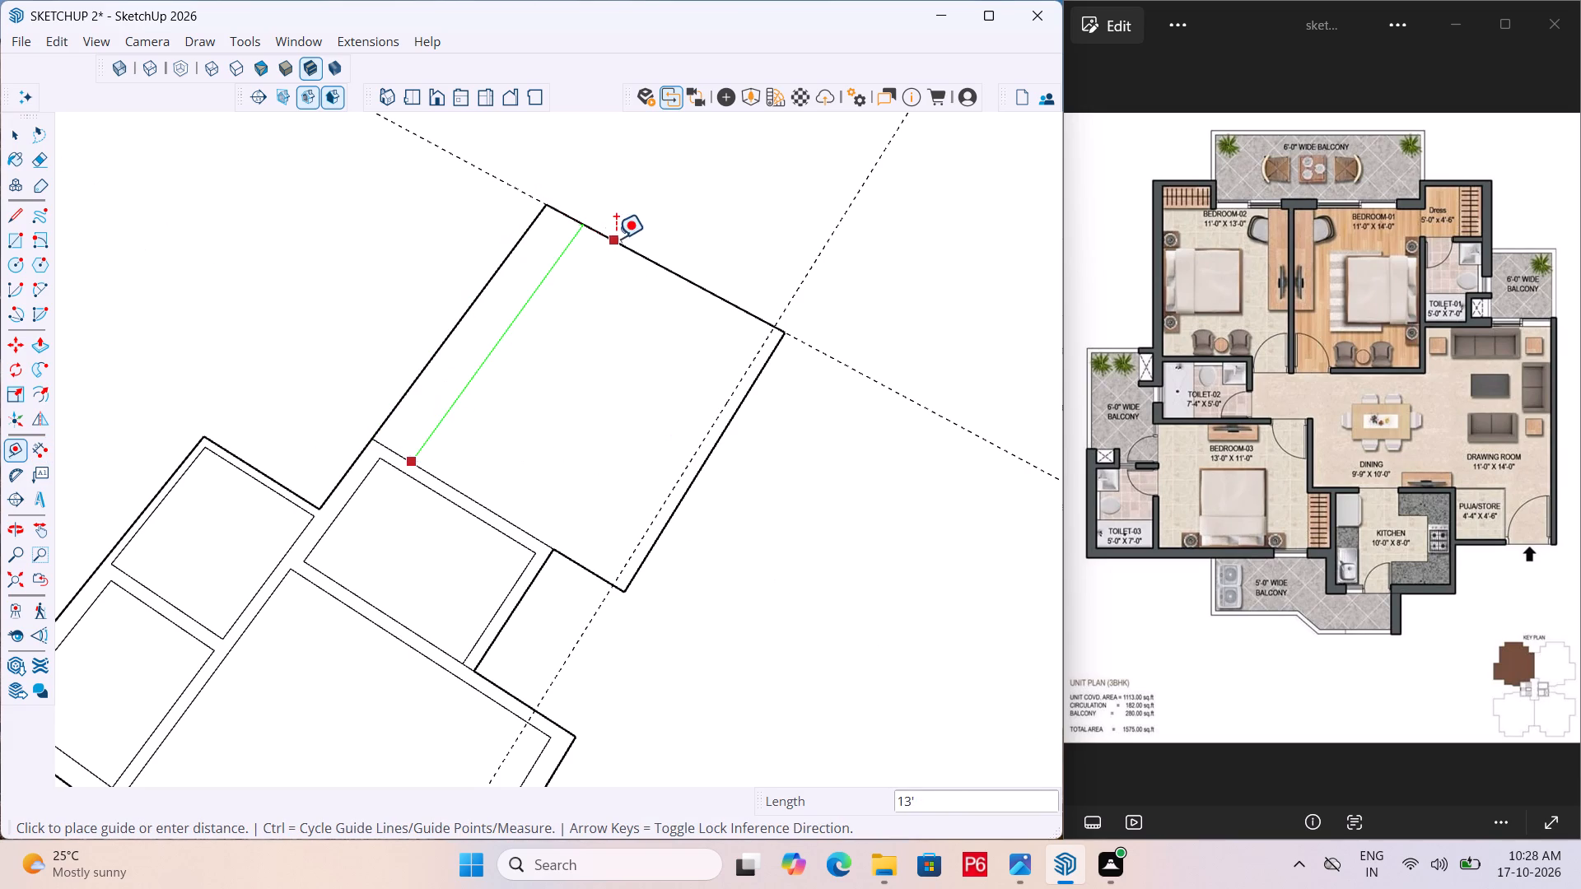
pyautogui.click(612, 244)
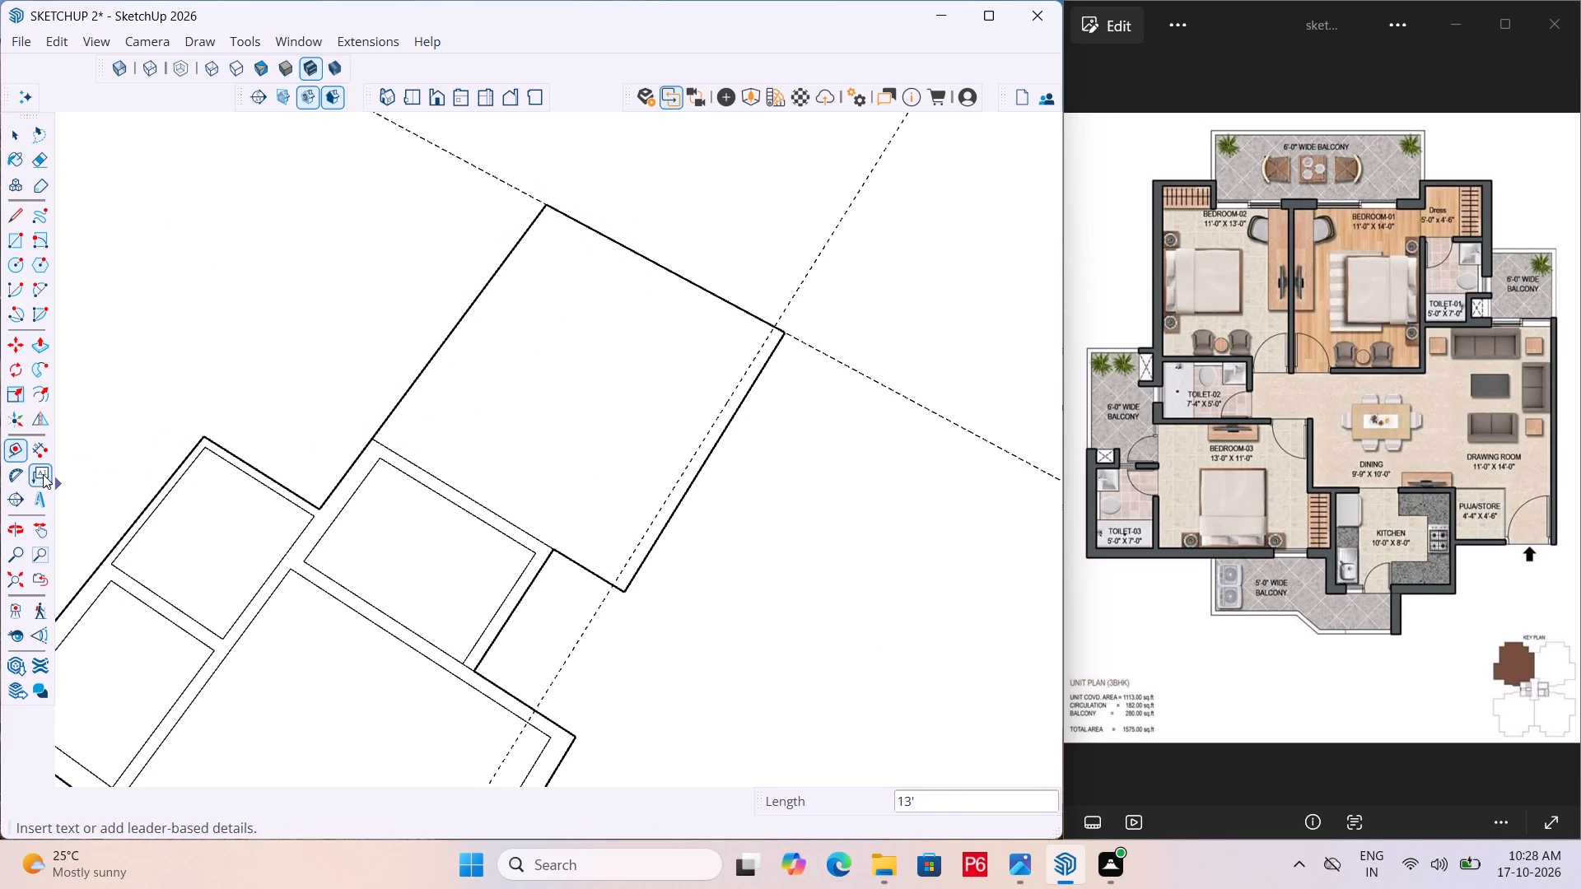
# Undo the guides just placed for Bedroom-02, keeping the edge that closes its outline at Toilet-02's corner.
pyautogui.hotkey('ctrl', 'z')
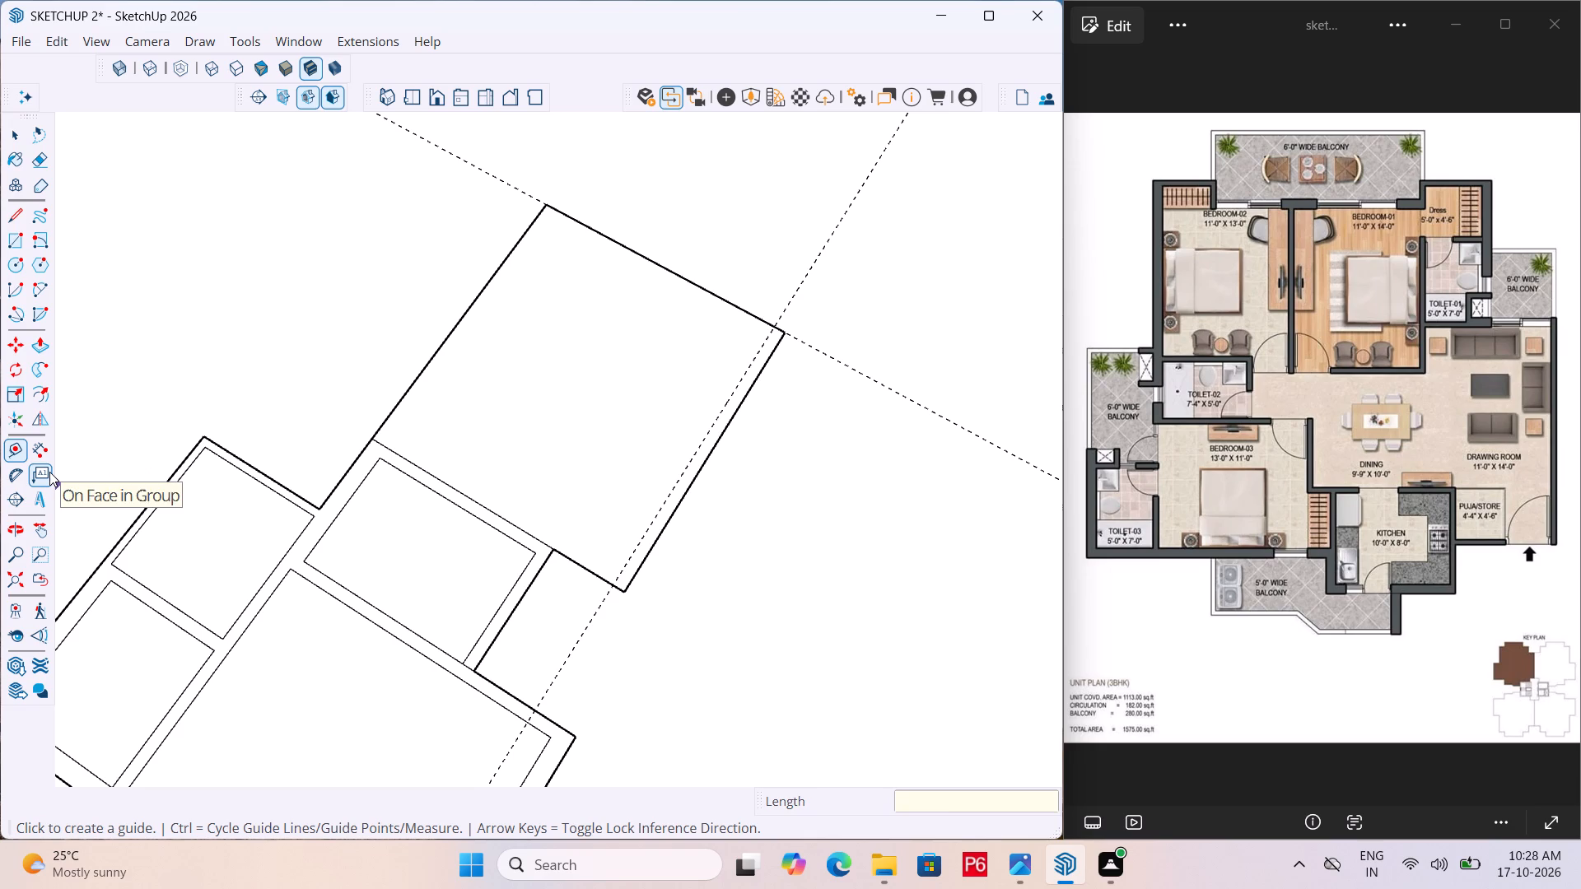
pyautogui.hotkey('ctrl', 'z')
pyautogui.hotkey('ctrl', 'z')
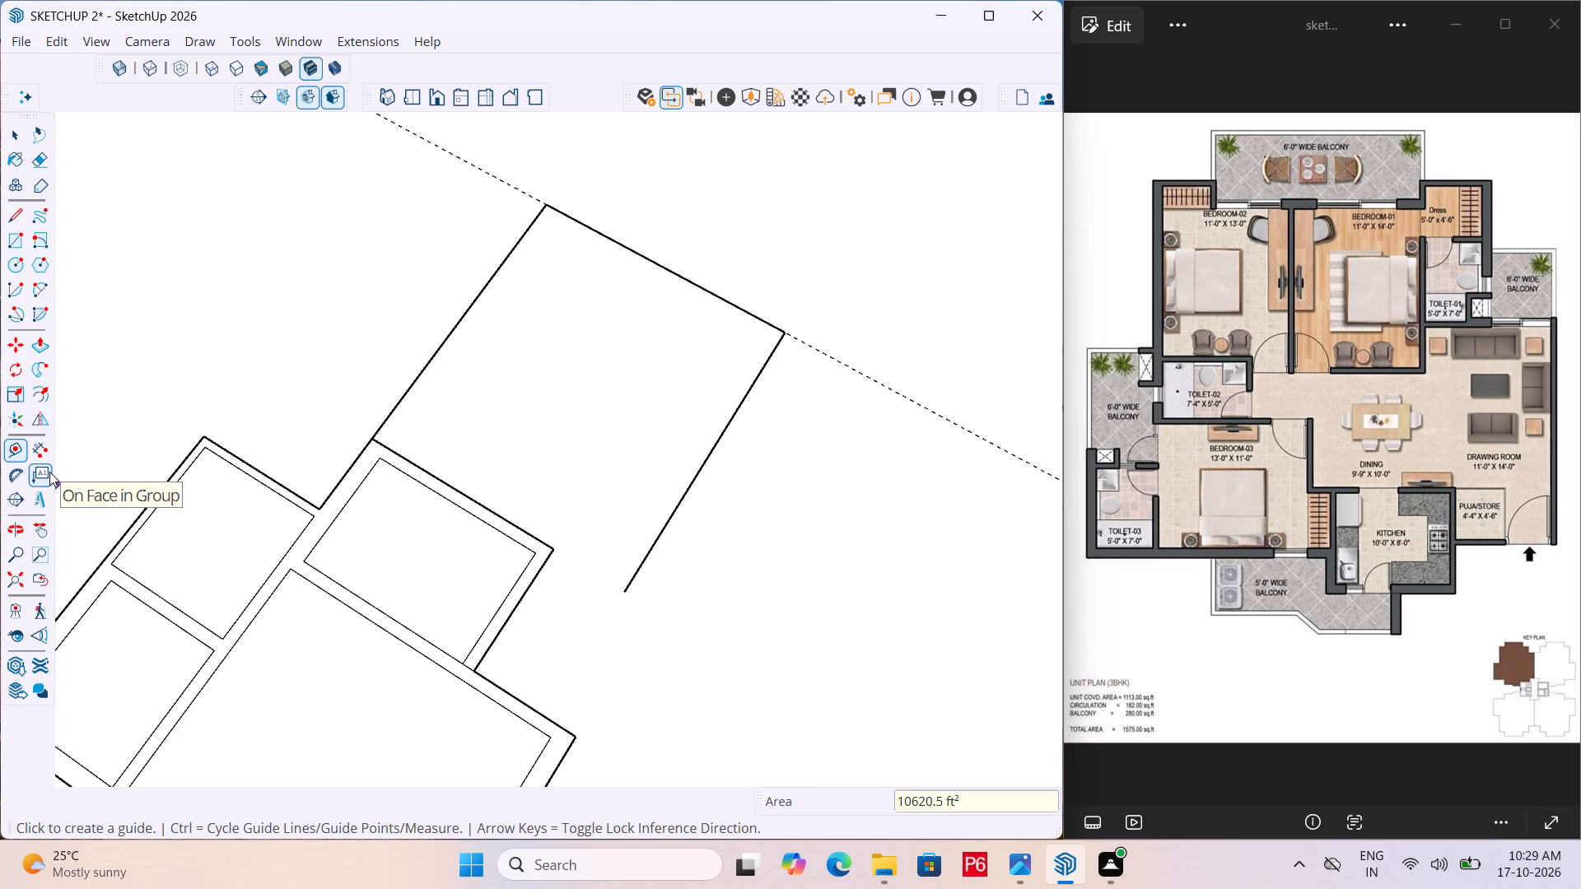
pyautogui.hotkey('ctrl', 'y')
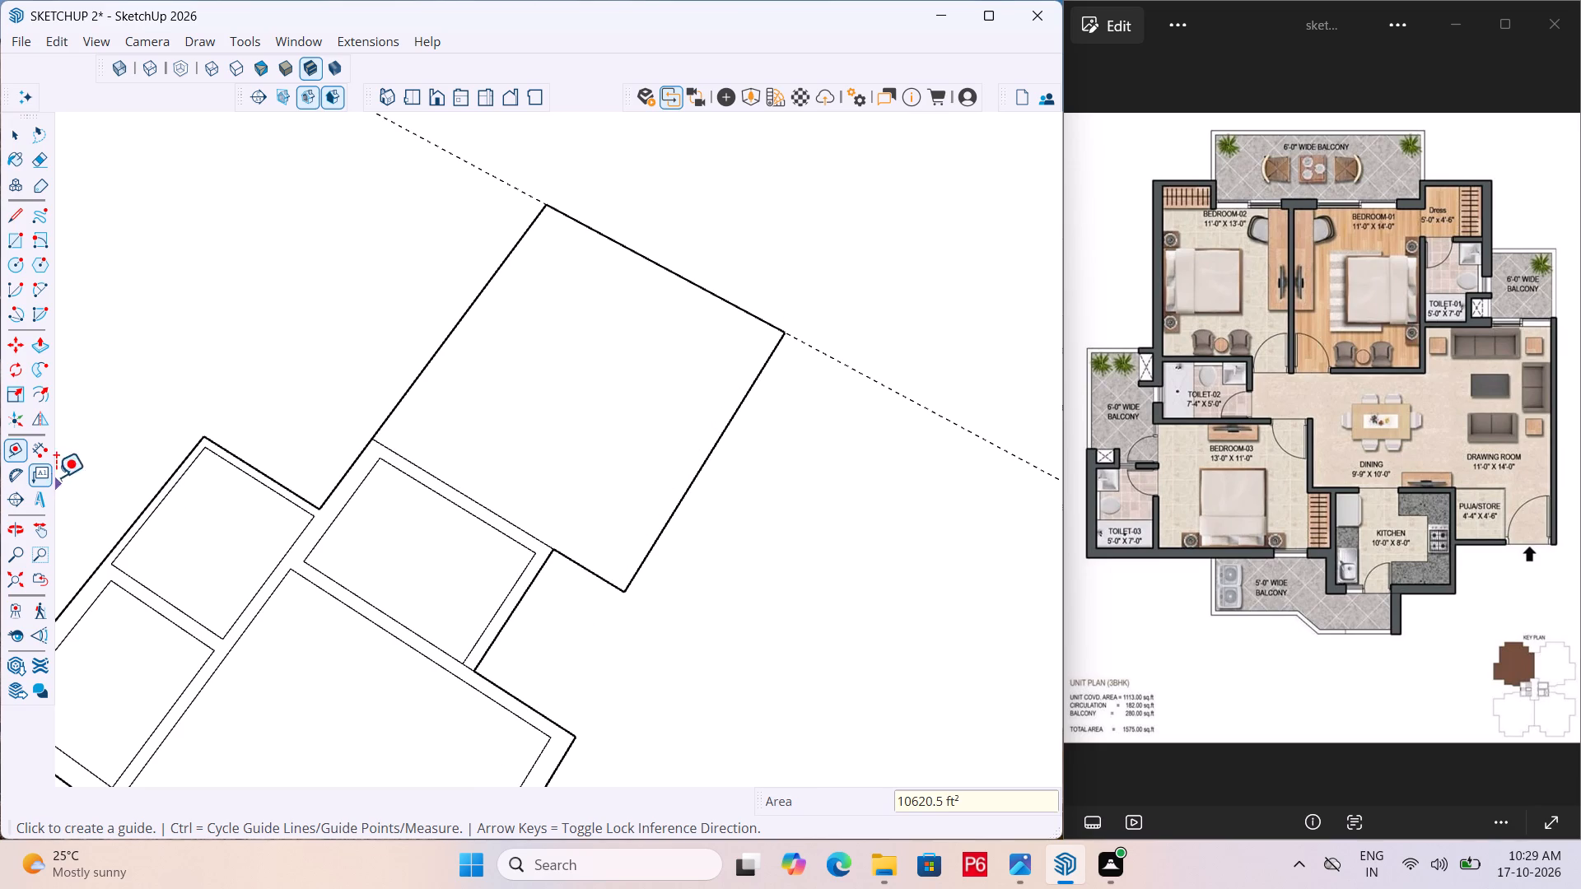
# Check the length of Bedroom-02's balcony-side wall edge with the Dimensions tool, without placing a dimension.
pyautogui.click(44, 450)
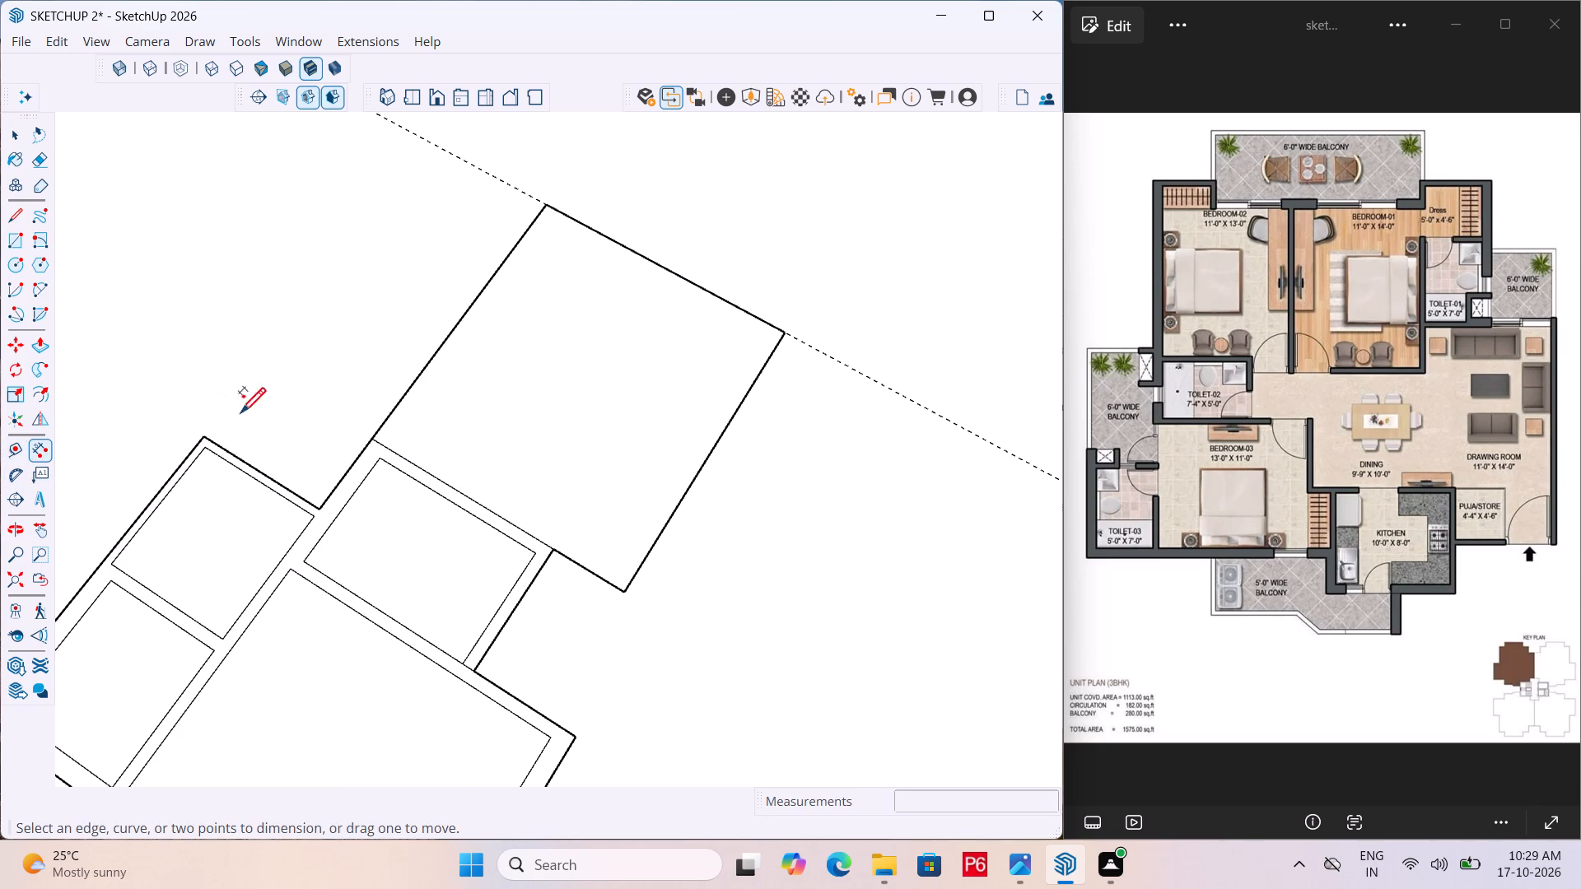
pyautogui.moveTo(376, 443); pyautogui.dragTo(382, 435)
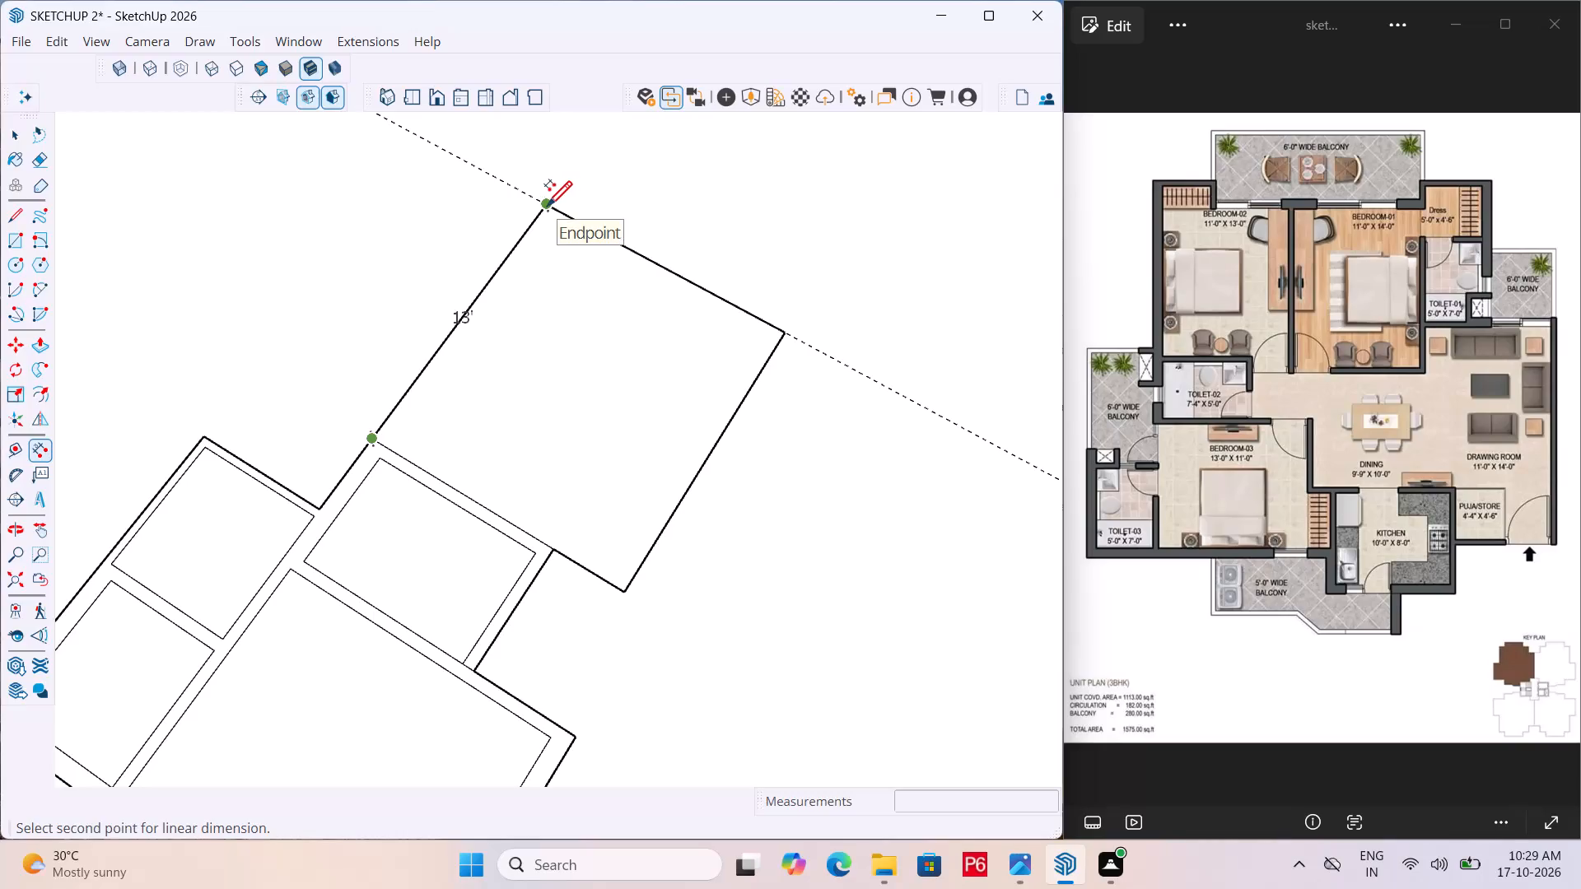
pyautogui.press('space')
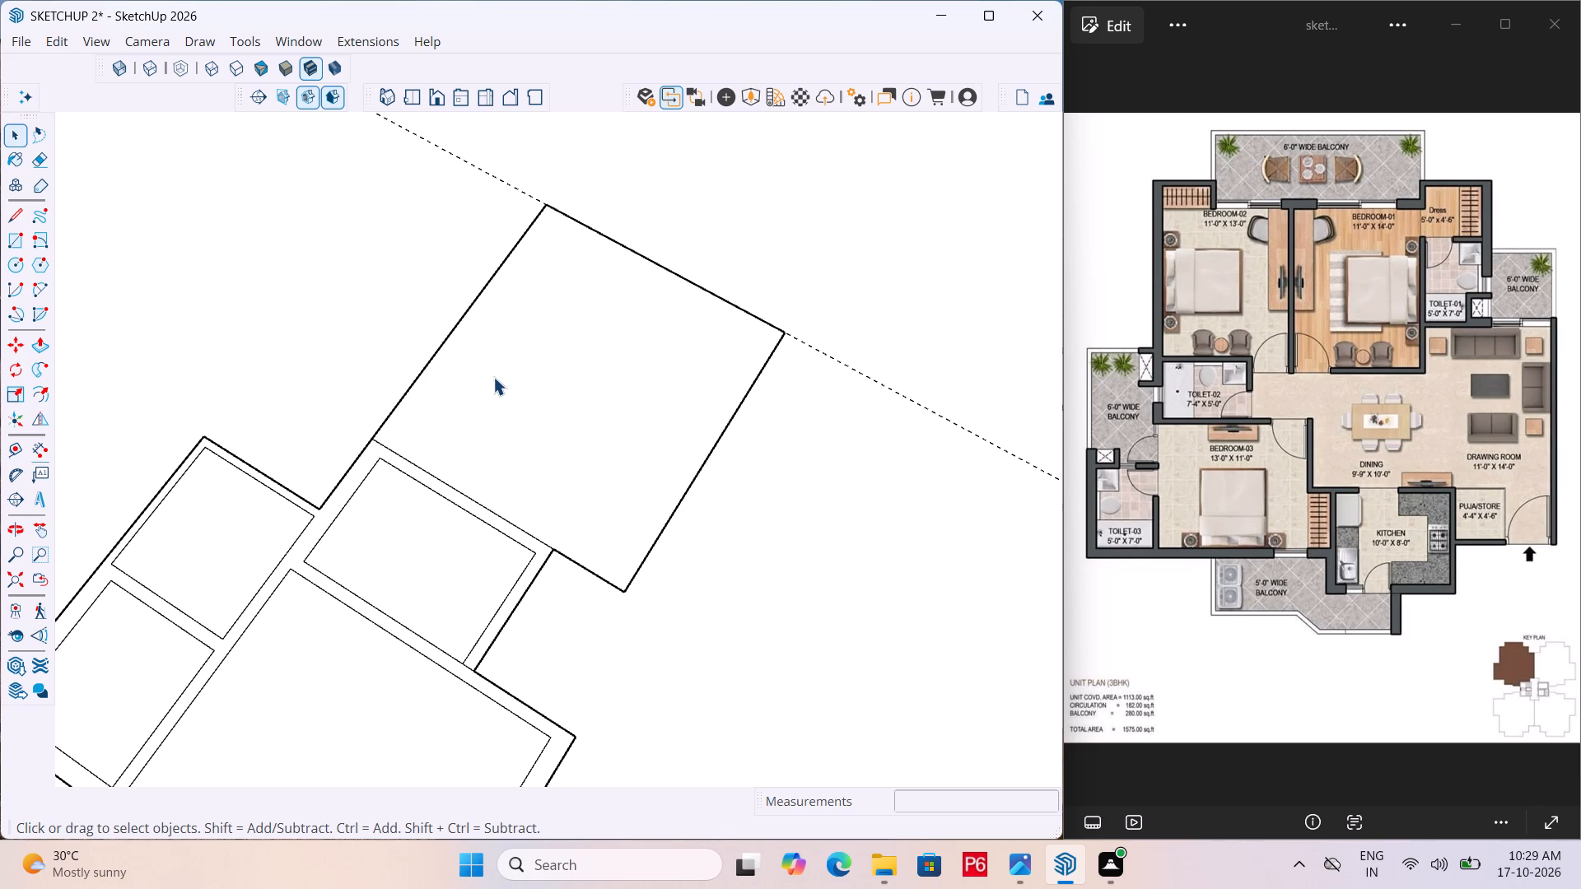
# Place a guide 9" outward from Bedroom-02's outer 11' 9" side.
pyautogui.scroll(-2, 493, 382)
pyautogui.scroll(3, 663, 289)
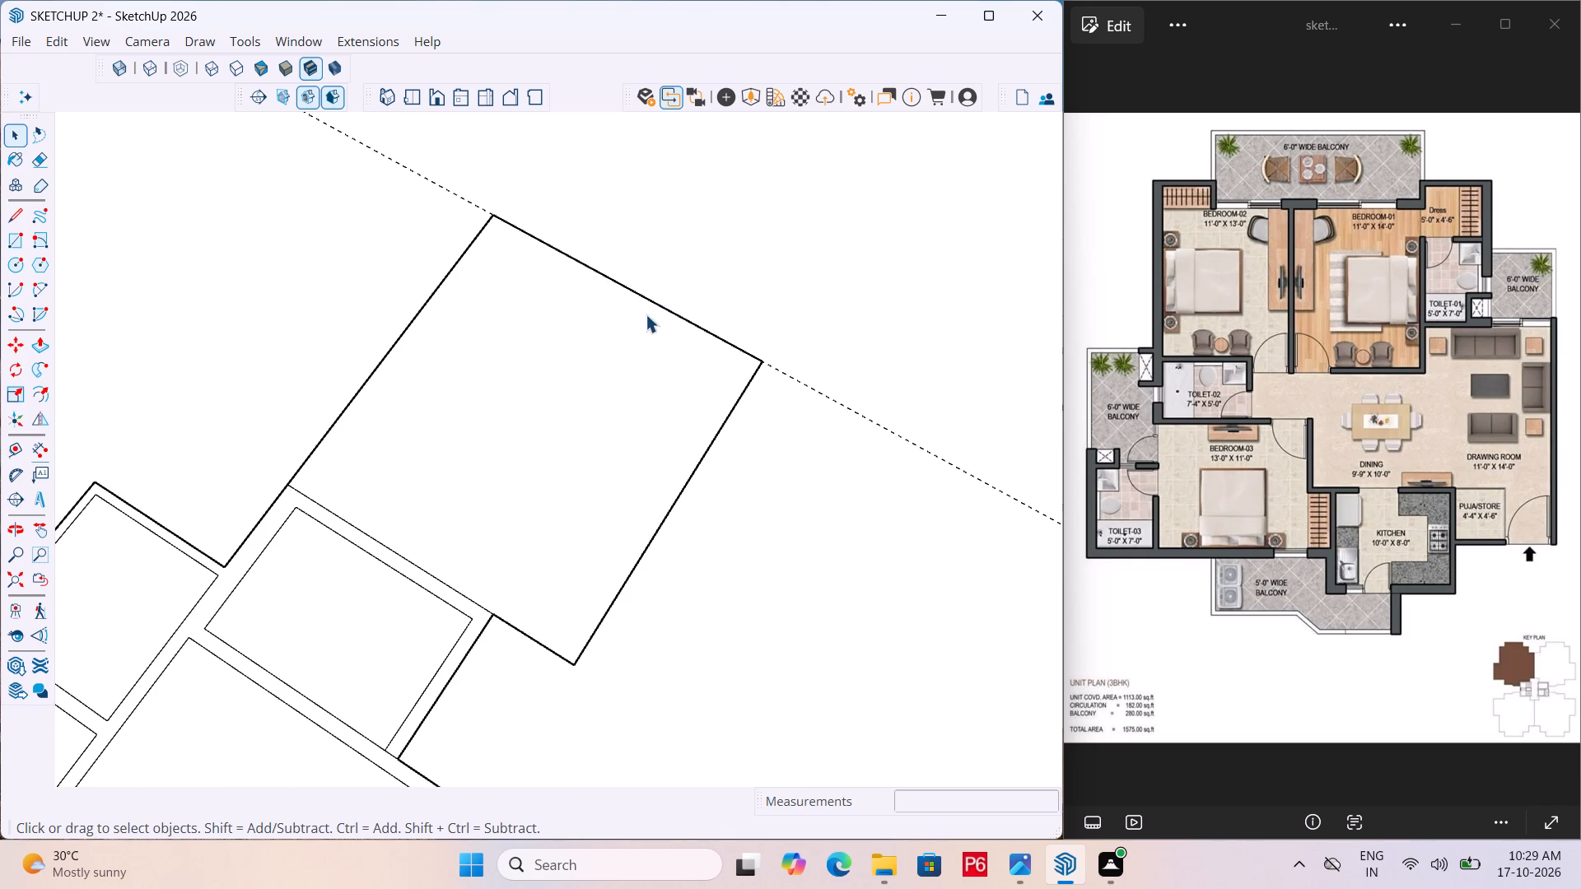
pyautogui.press('t')
pyautogui.click(660, 301)
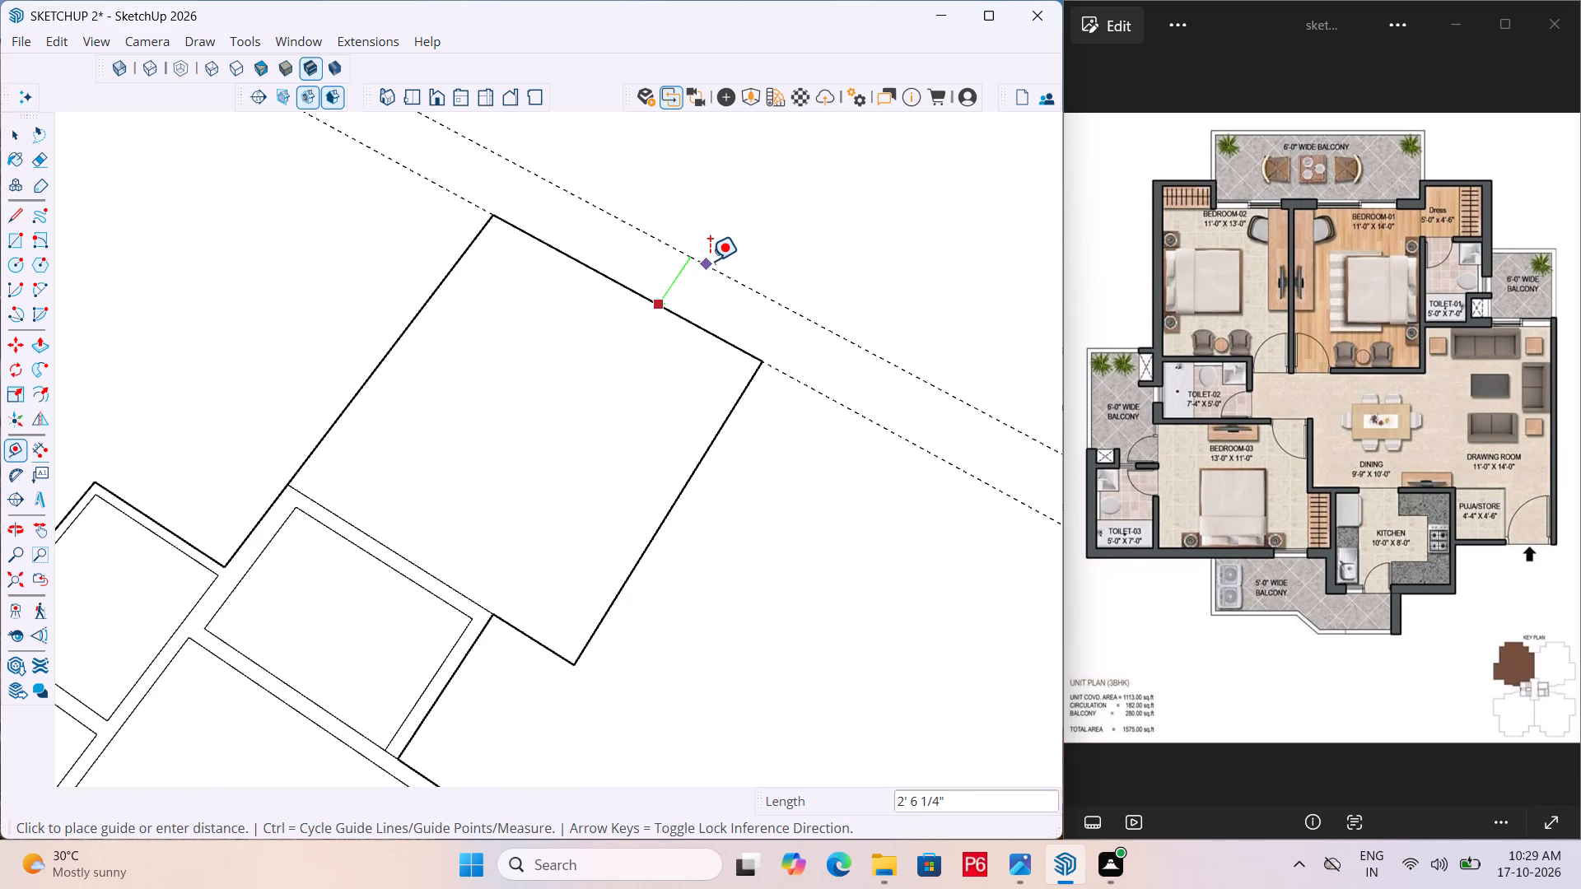
pyautogui.press('3')
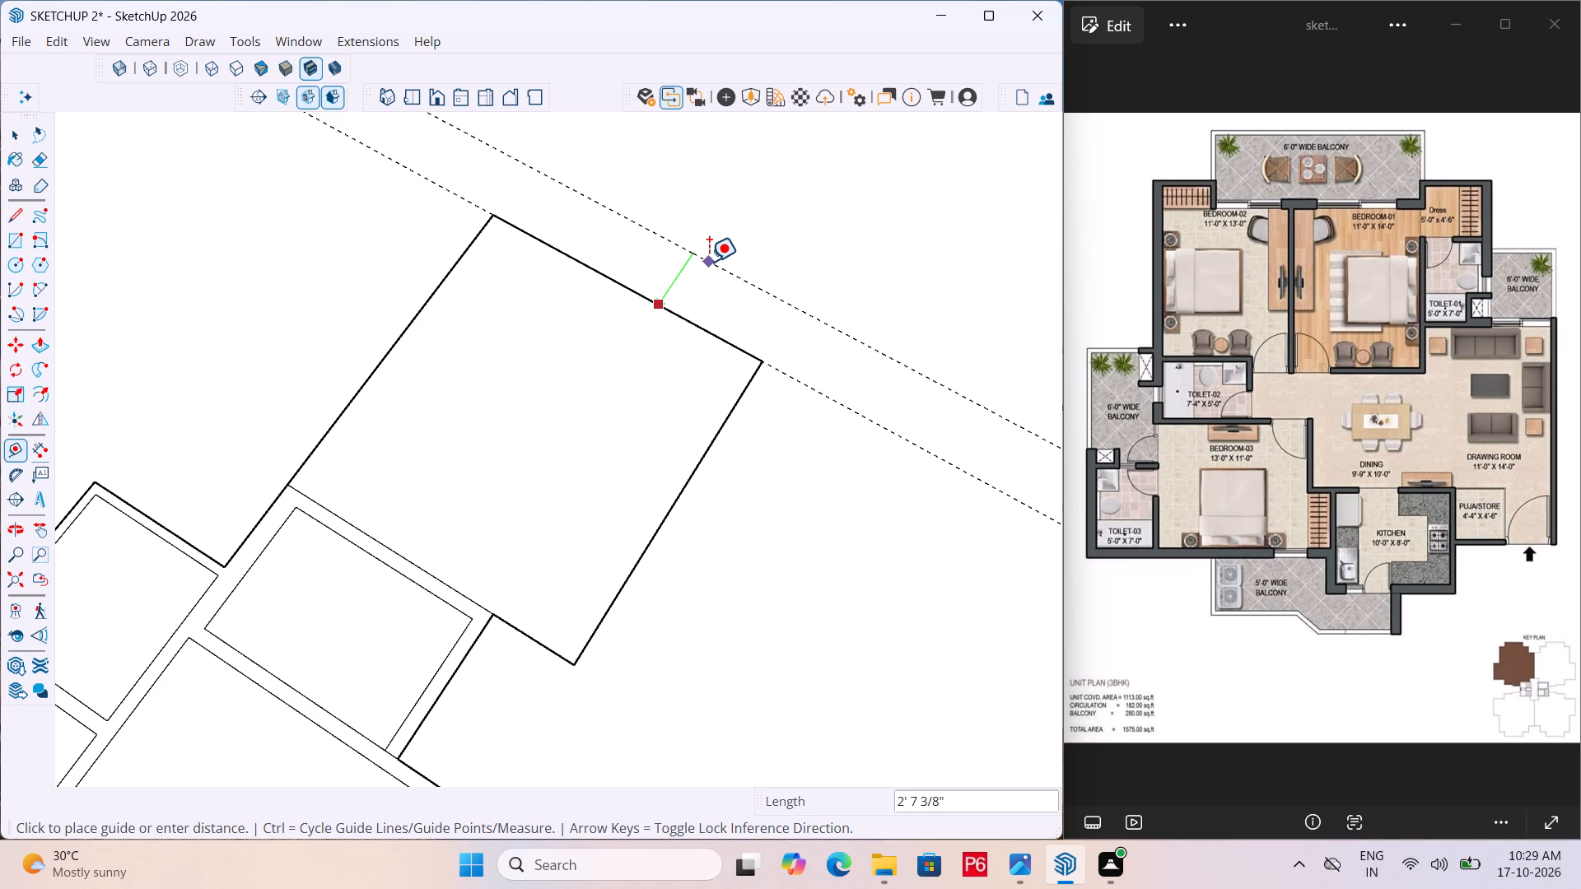
pyautogui.press('BackSpace')
pyautogui.write('9"')
pyautogui.press('Return')
pyautogui.press('space')
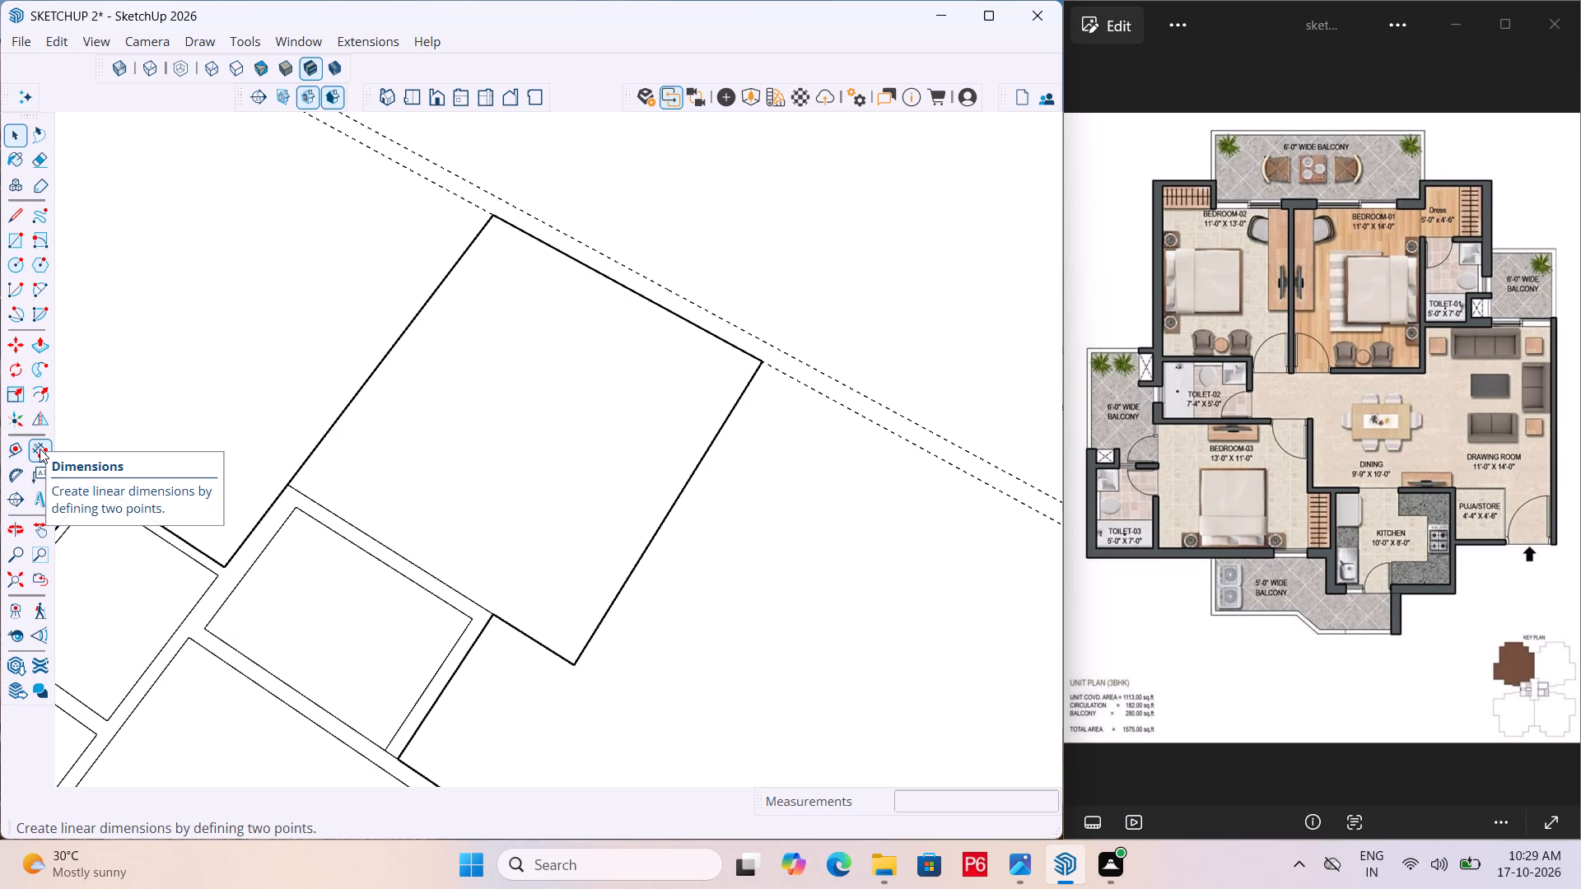
# Check the length of Bedroom-02's outer edge between its two far corners, without placing a dimension.
pyautogui.press('d')
pyautogui.press('d')
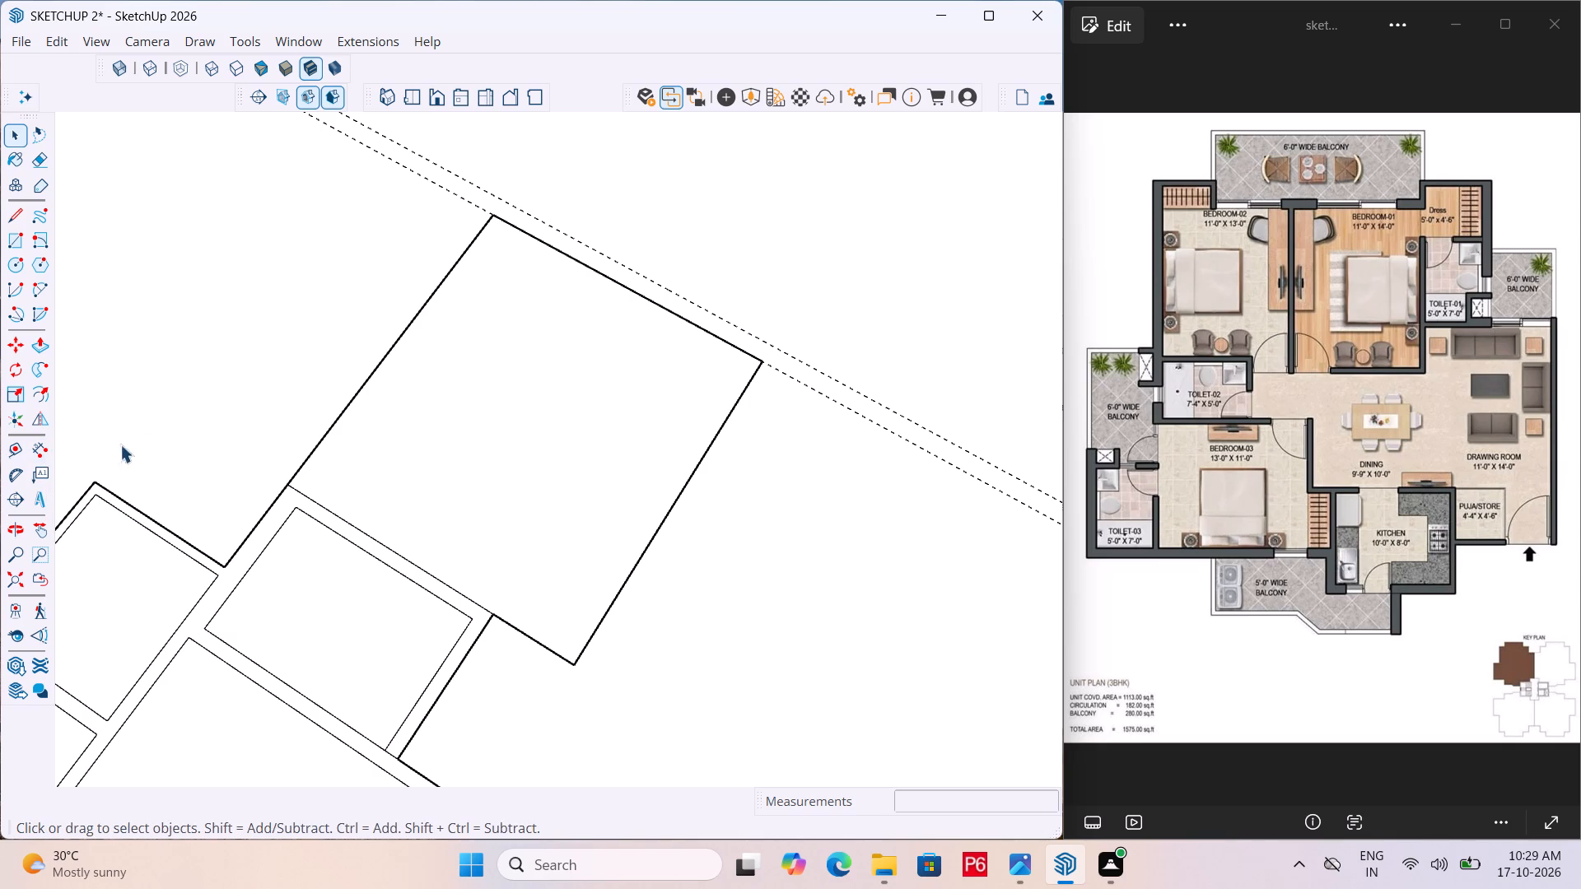
pyautogui.click(42, 449)
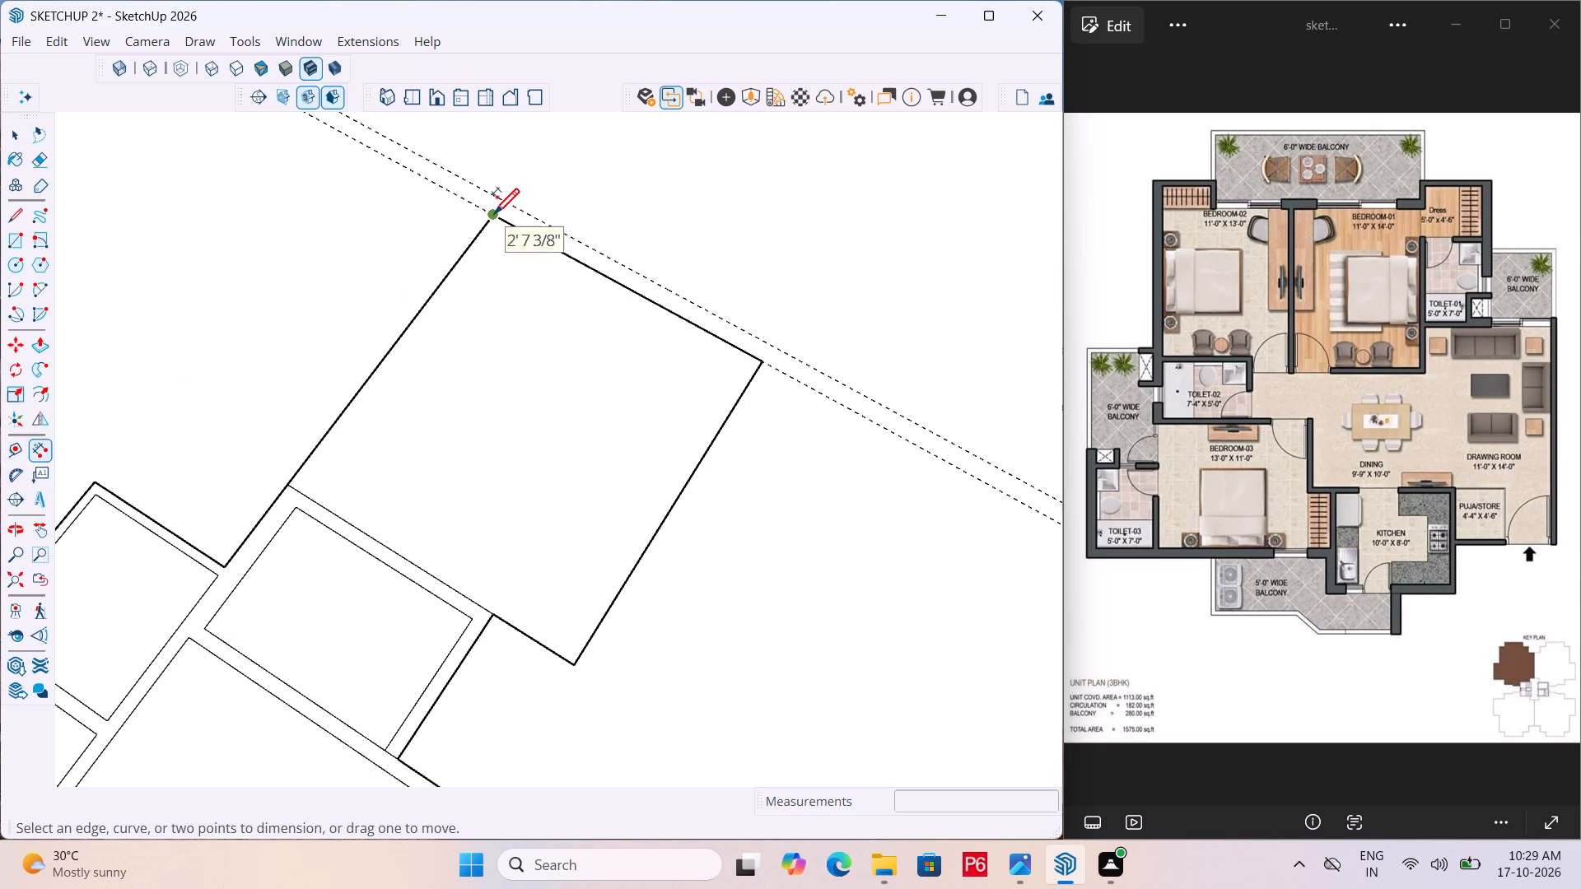
pyautogui.click(494, 216)
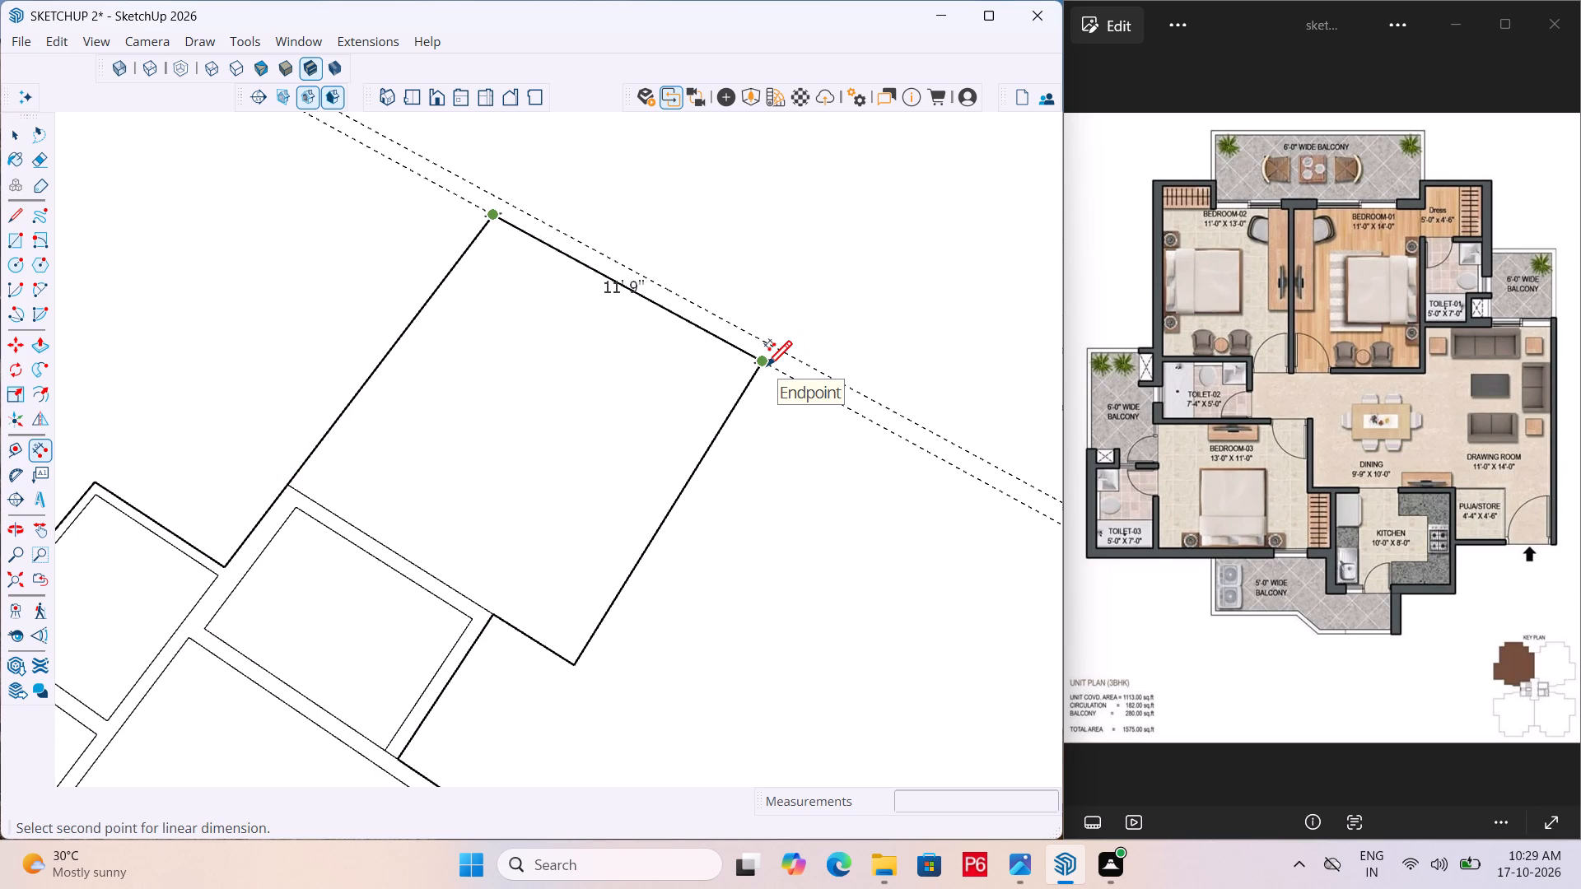
pyautogui.press('space')
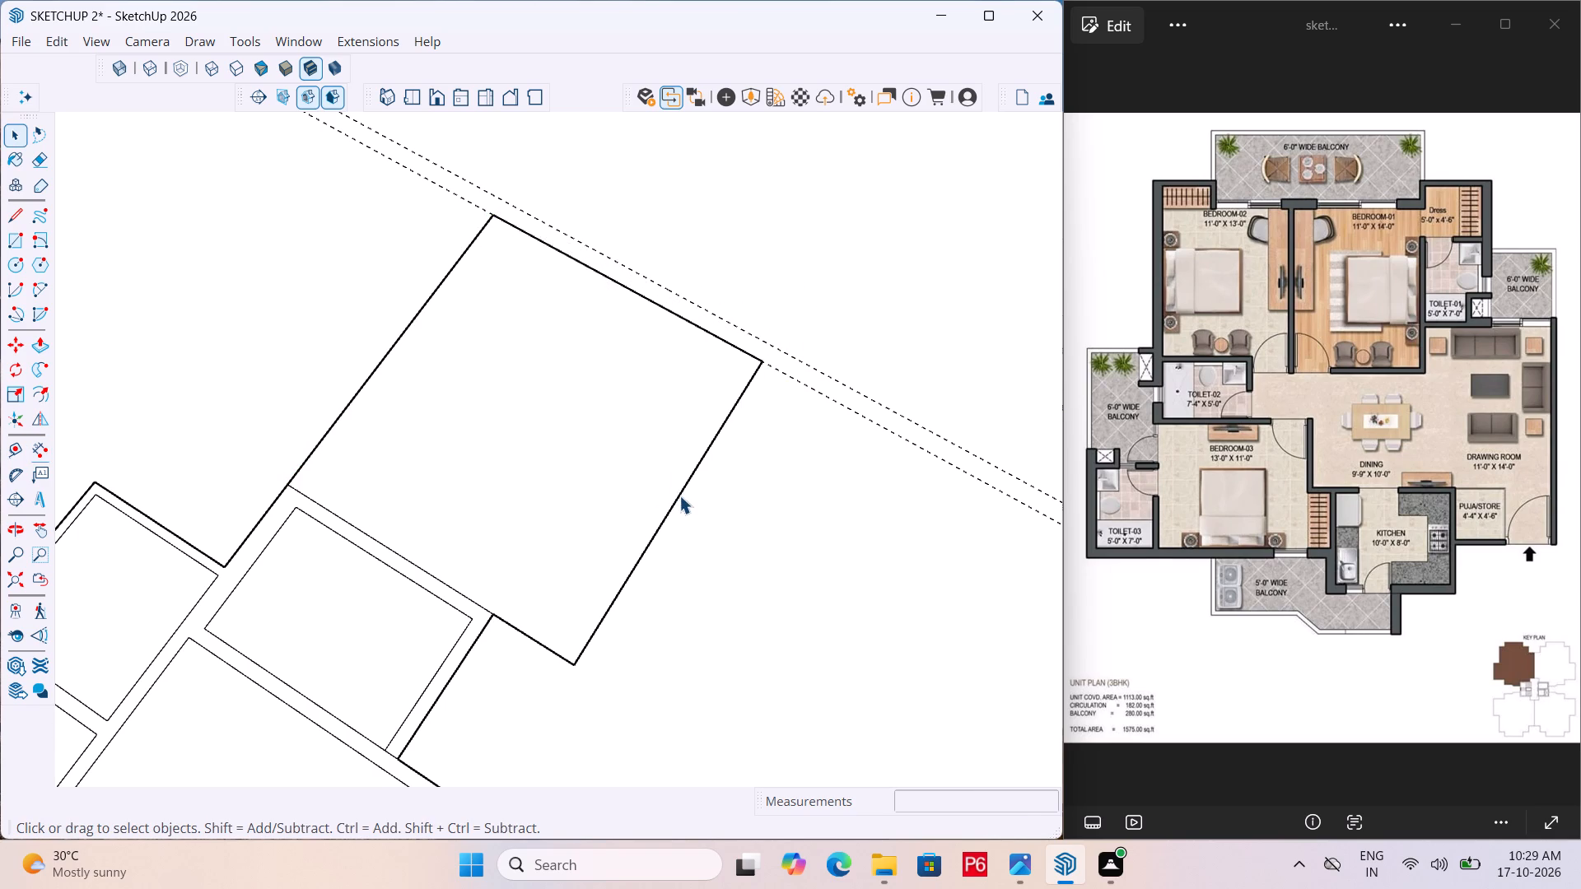
# Place a guide 6" inside Bedroom-02's 13' side facing Bedroom-01 for the wall thickness.
pyautogui.press('t')
pyautogui.click(688, 473)
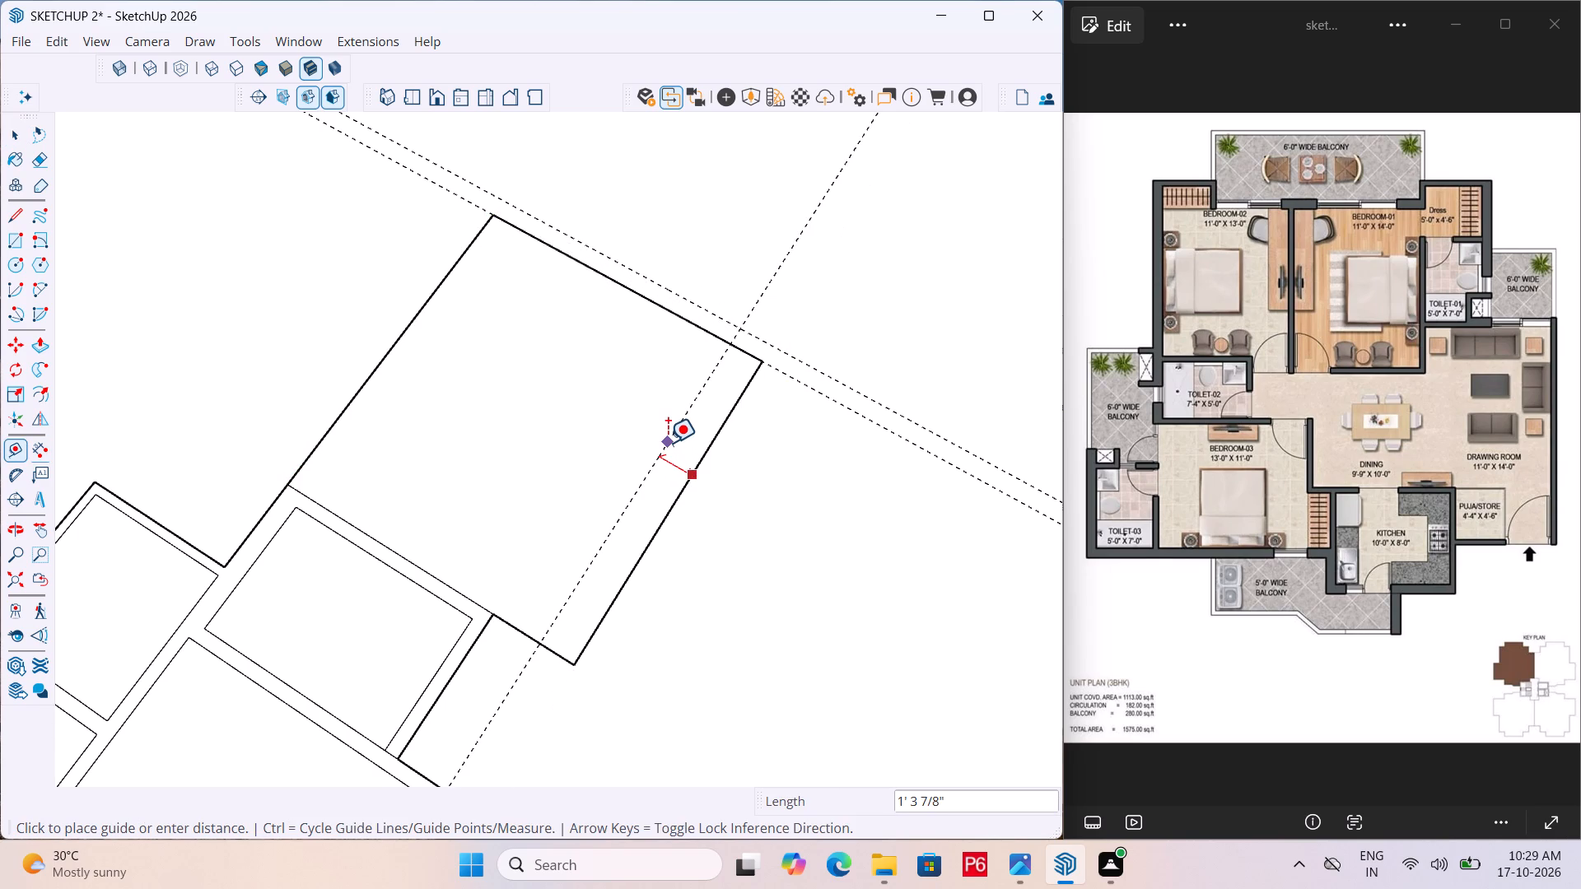
pyautogui.press('6')
pyautogui.hotkey('shift', '"')
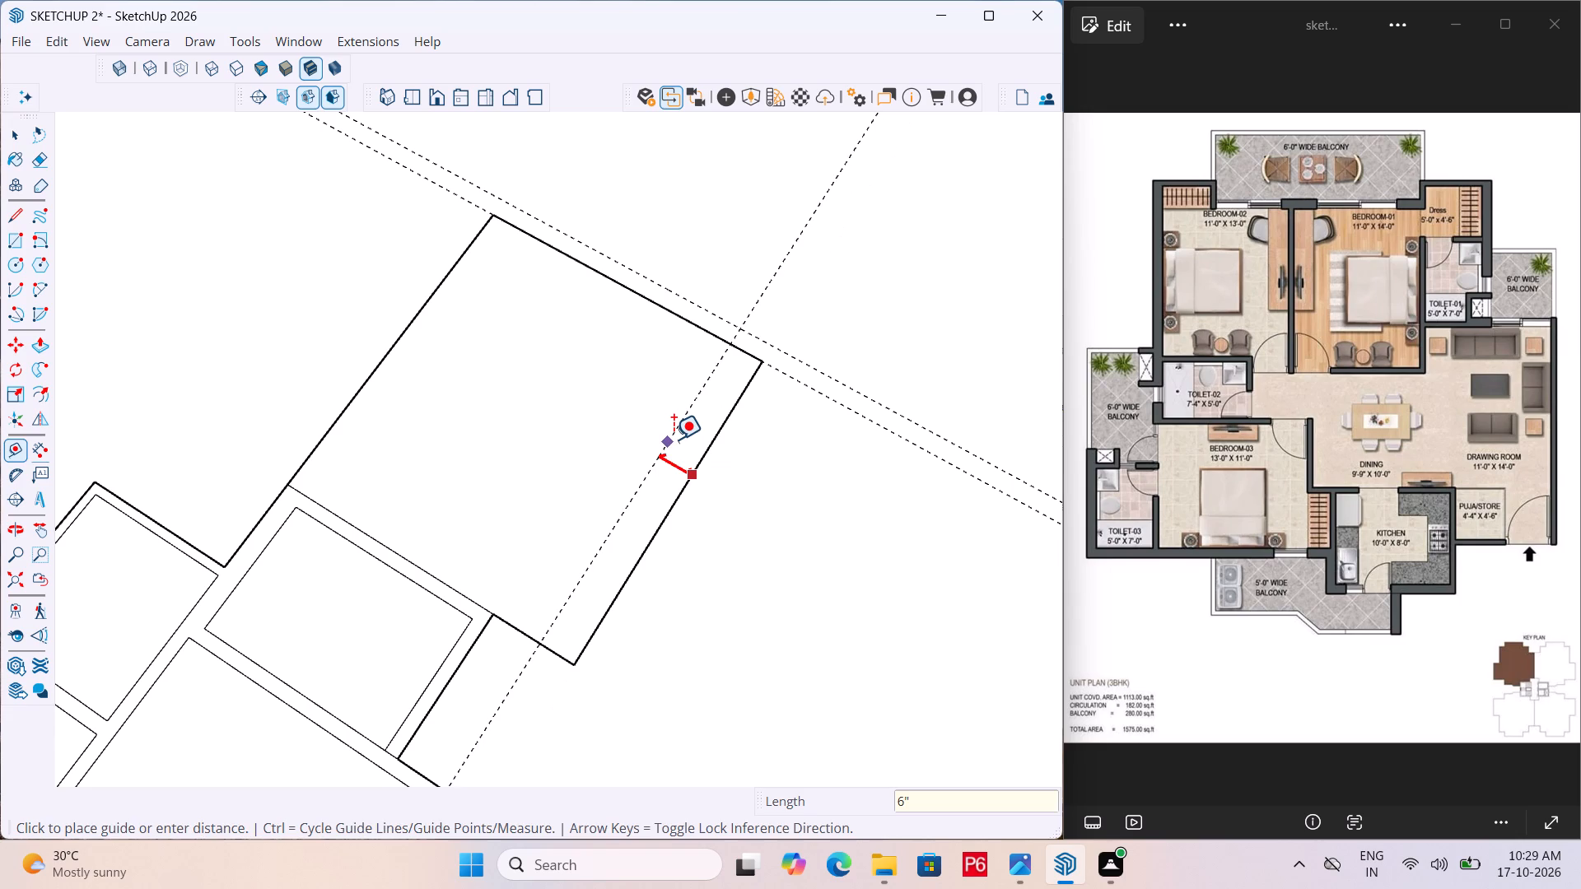
pyautogui.press('Return')
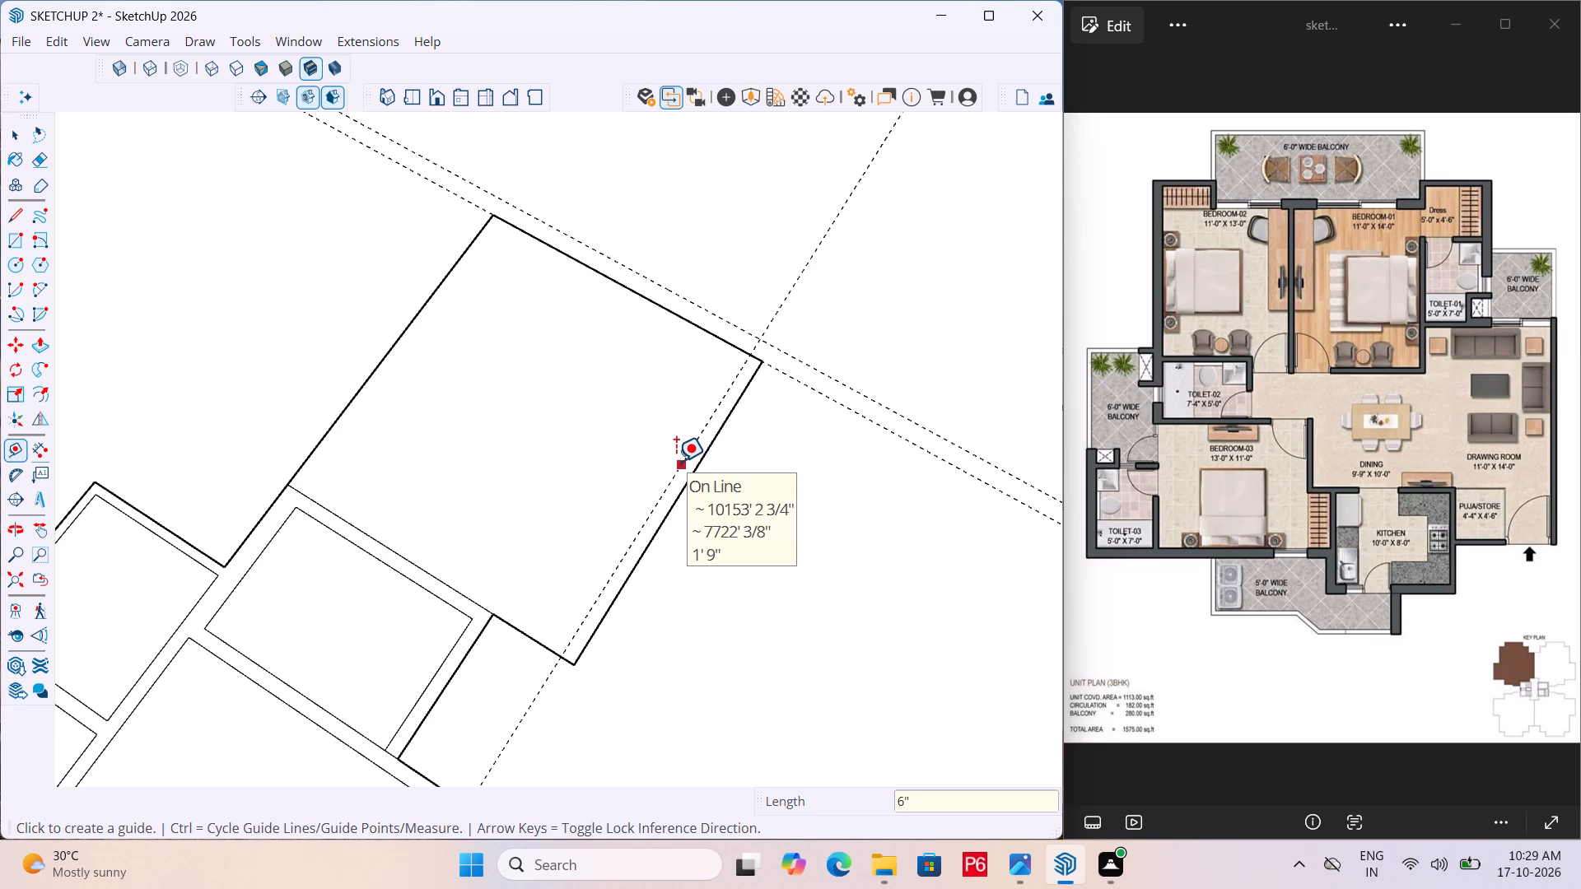
pyautogui.press('space')
# Draw the 13' inner wall line of Bedroom-02 along the 6" guide, from the Toilet-02 side to the far edge.
pyautogui.press('l')
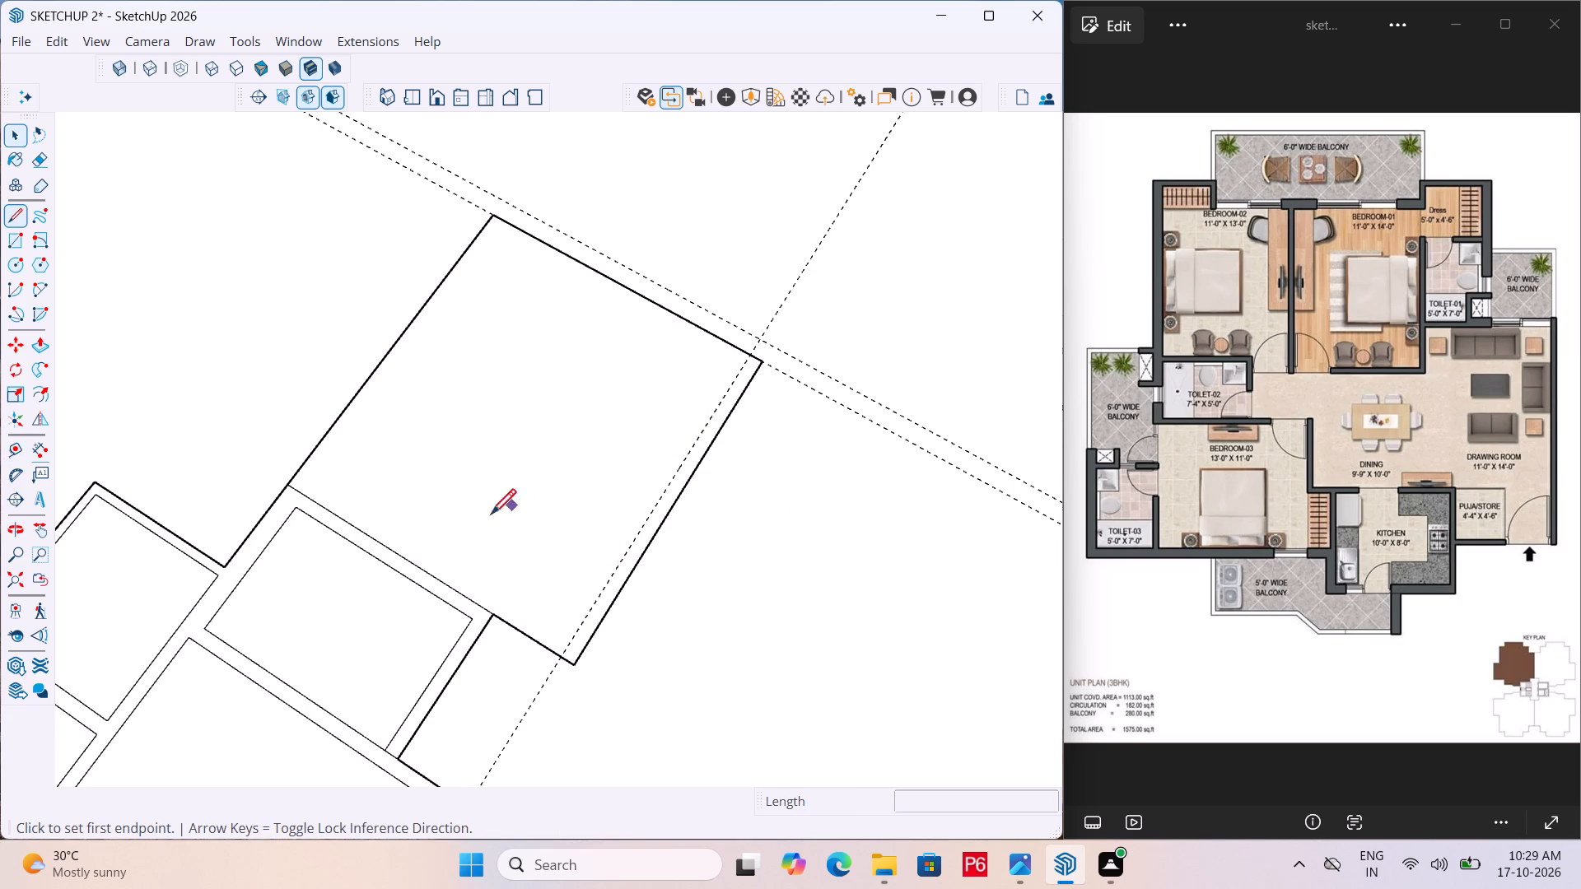
pyautogui.scroll(4, 556, 654)
pyautogui.moveTo(551, 661); pyautogui.dragTo(557, 650)
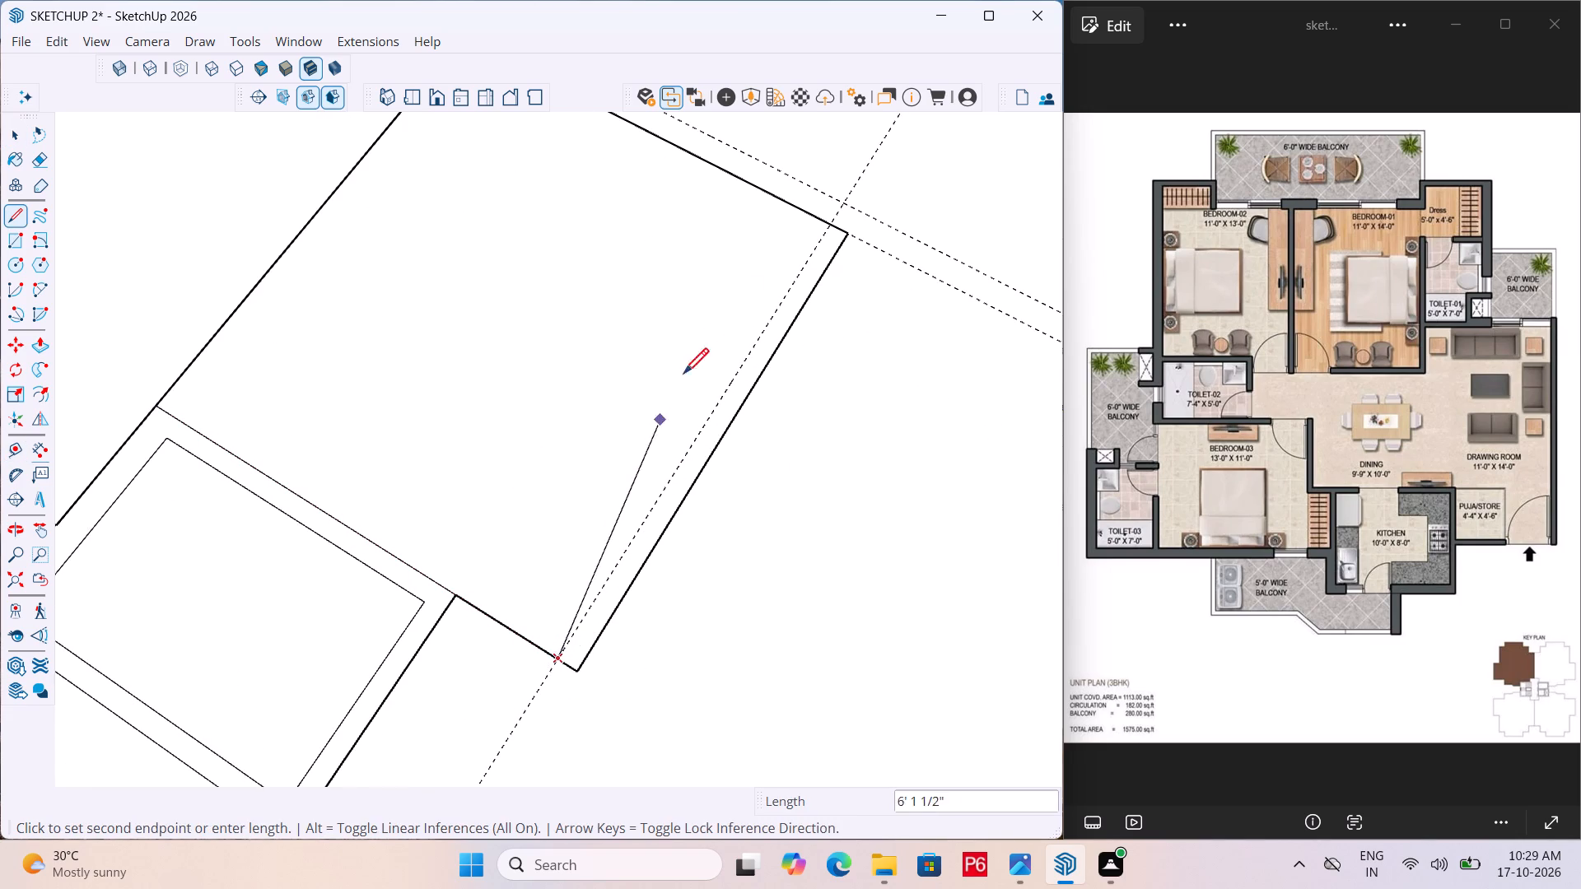
pyautogui.doubleClick(831, 229)
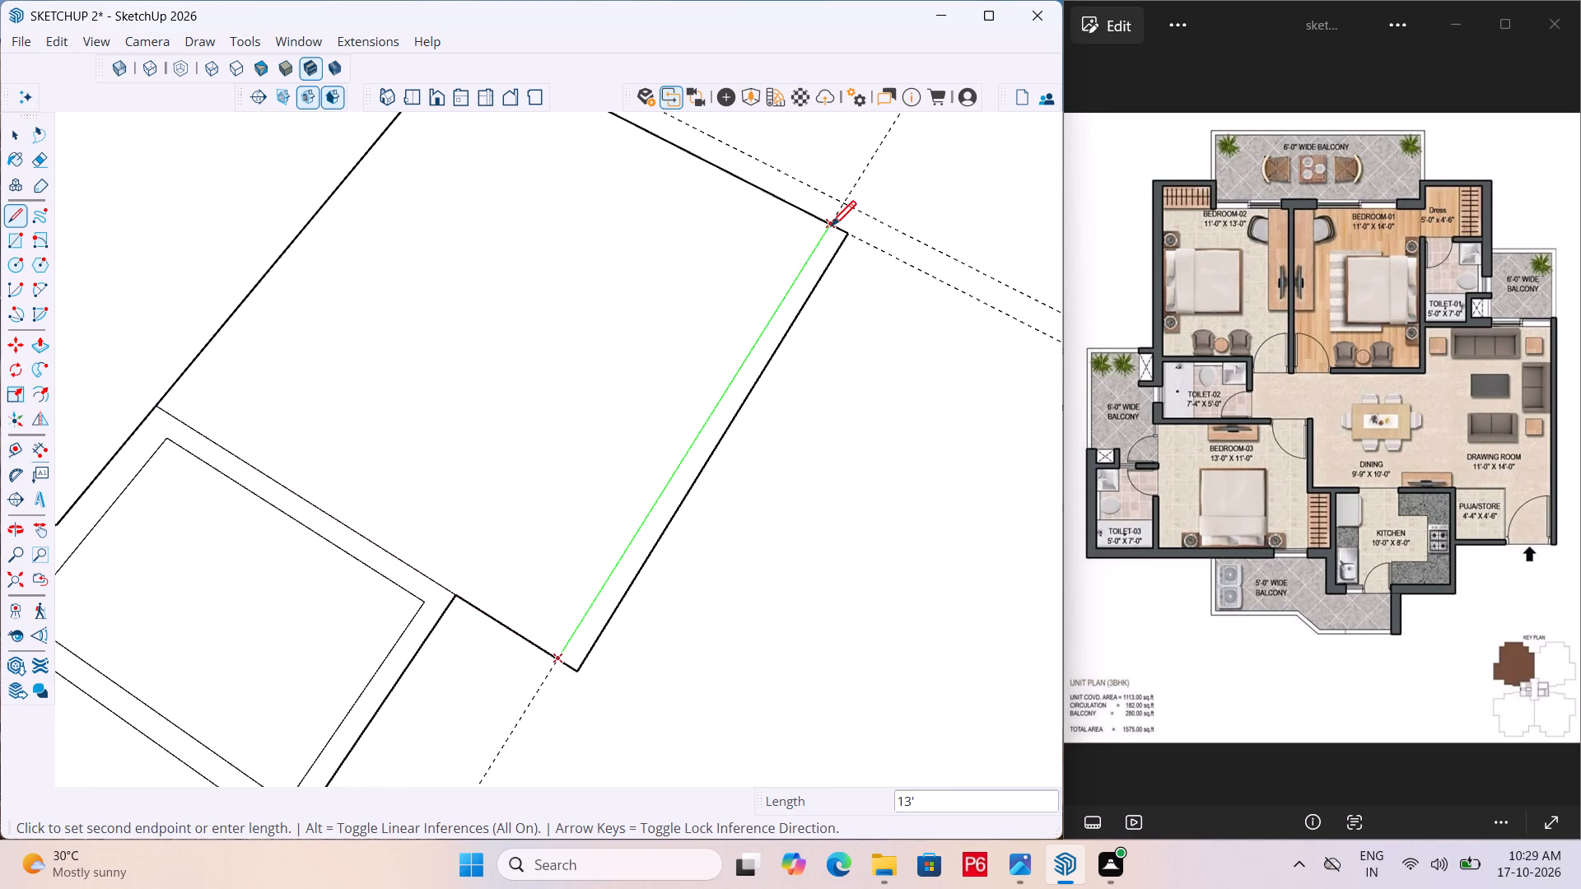
pyautogui.press('space')
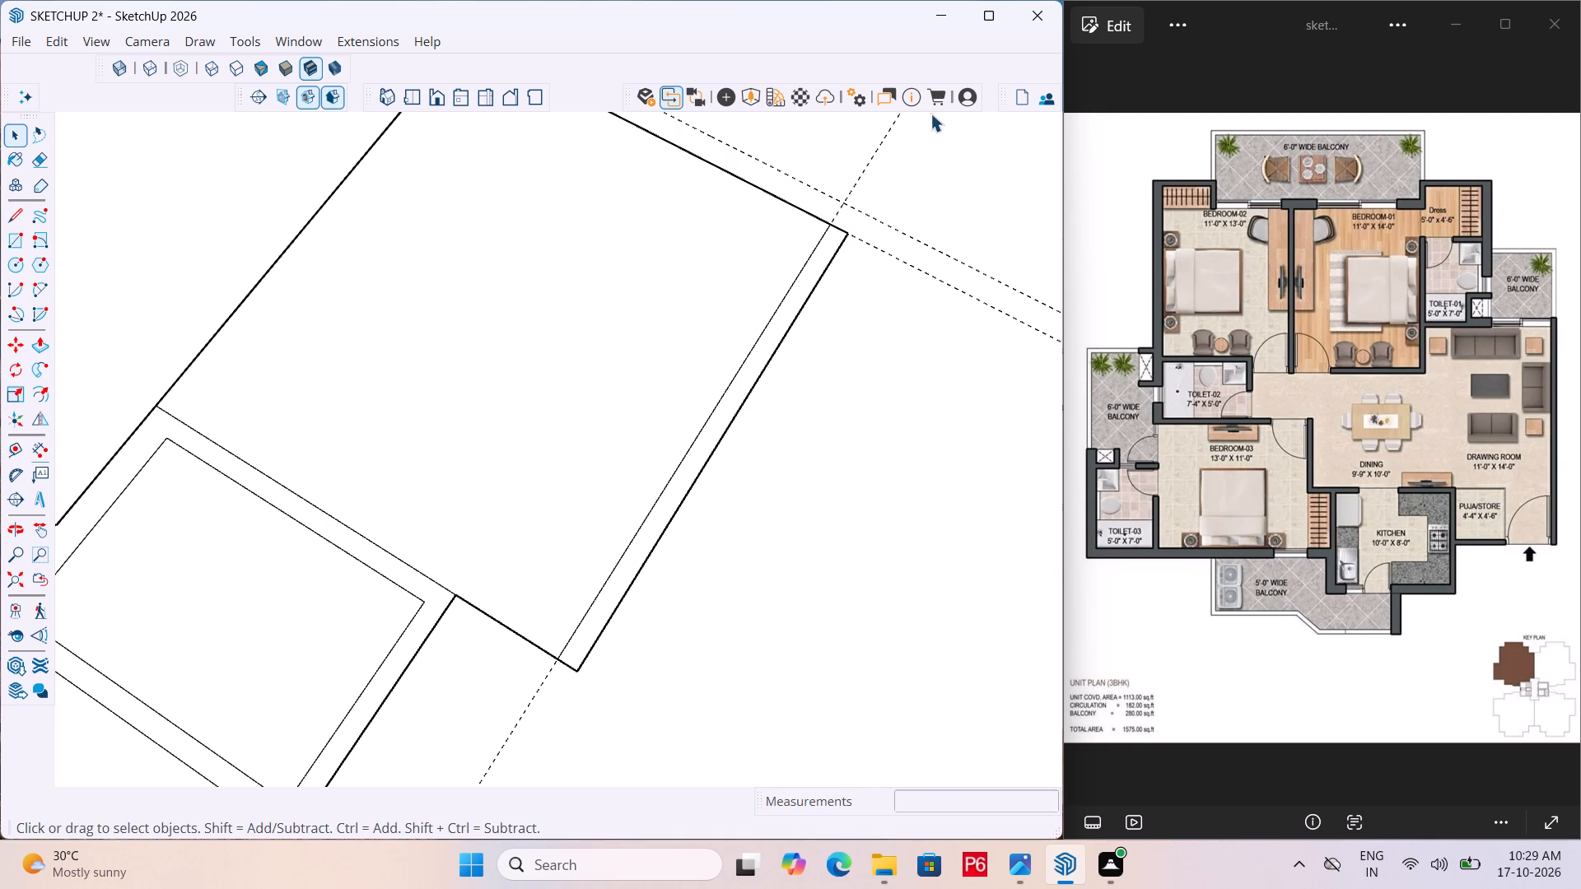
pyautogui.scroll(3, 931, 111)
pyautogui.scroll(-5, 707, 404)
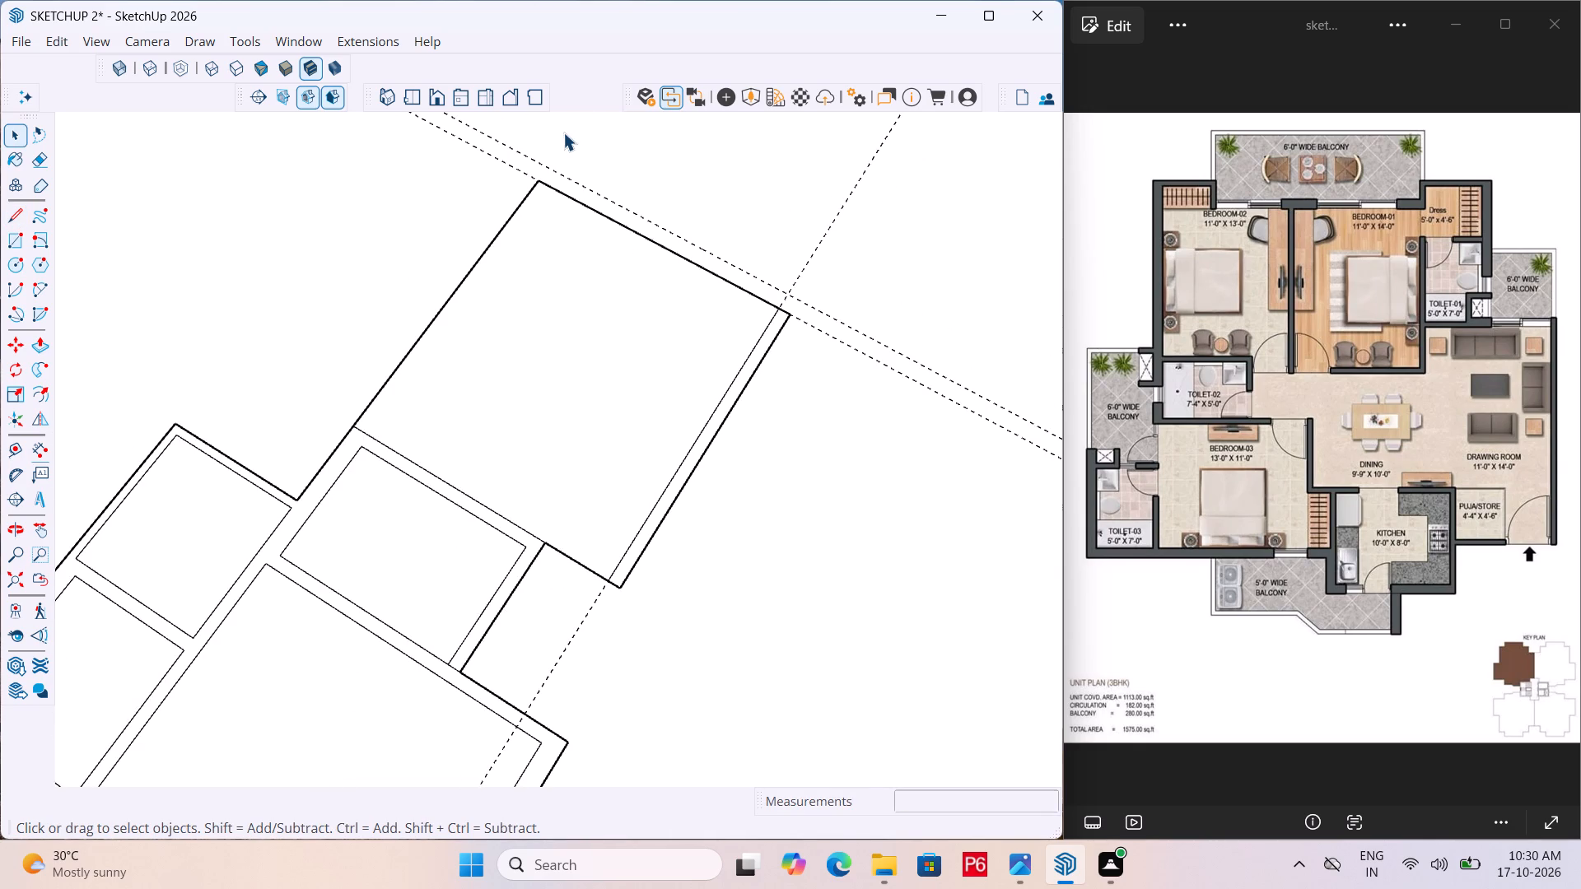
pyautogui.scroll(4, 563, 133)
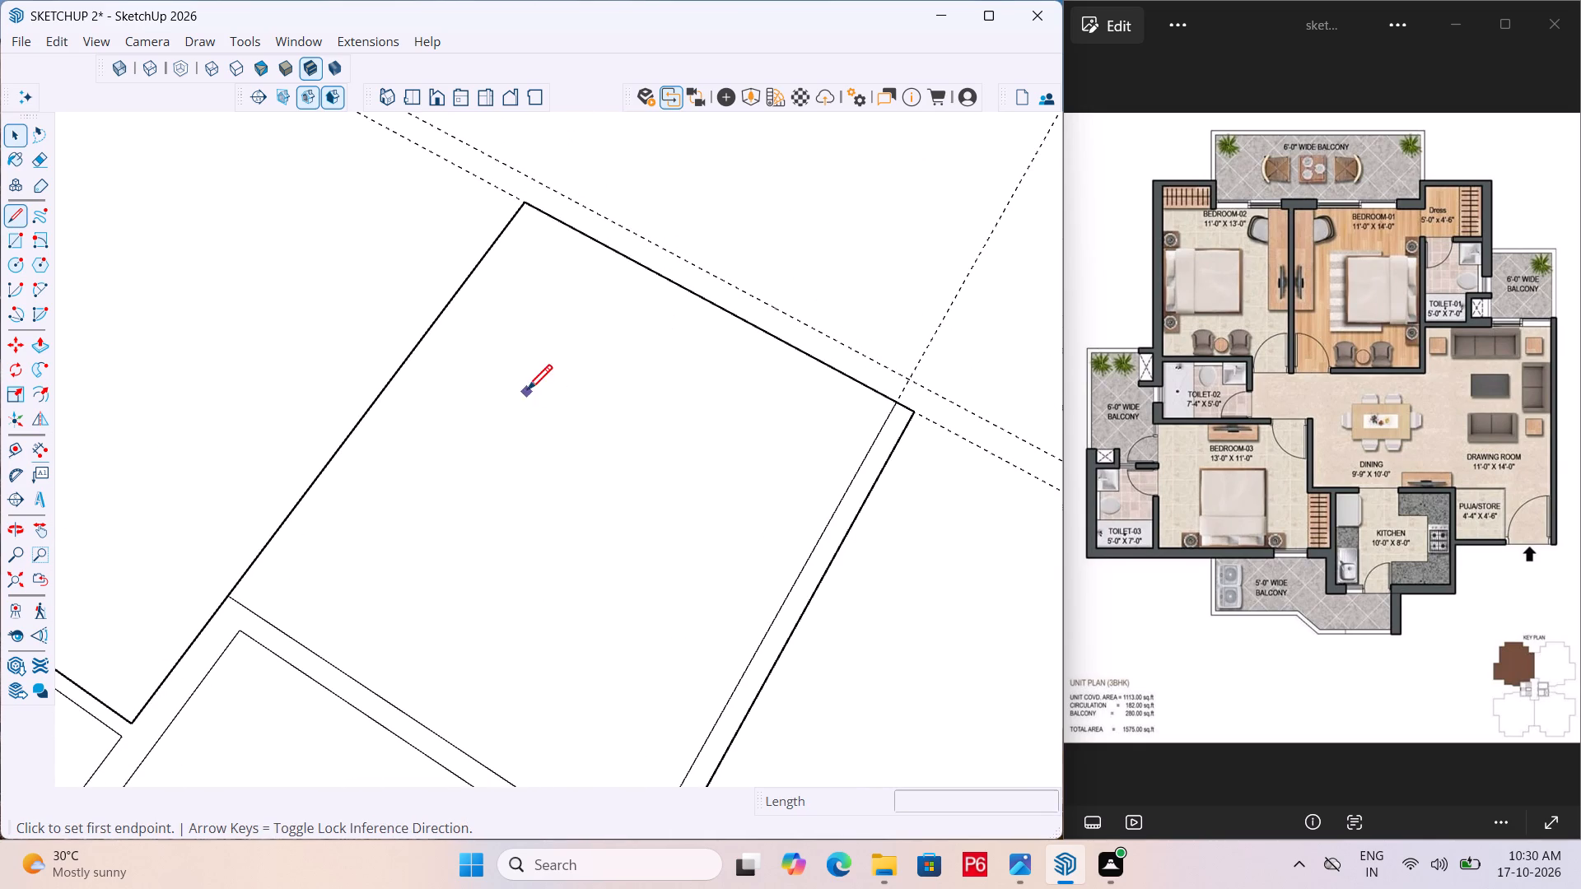
# Draw Bedroom-02's balcony-side outer wall line along the 9" guide, joined to both room corners by 9" end lines.
pyautogui.press('l')
pyautogui.moveTo(522, 206); pyautogui.dragTo(528, 198)
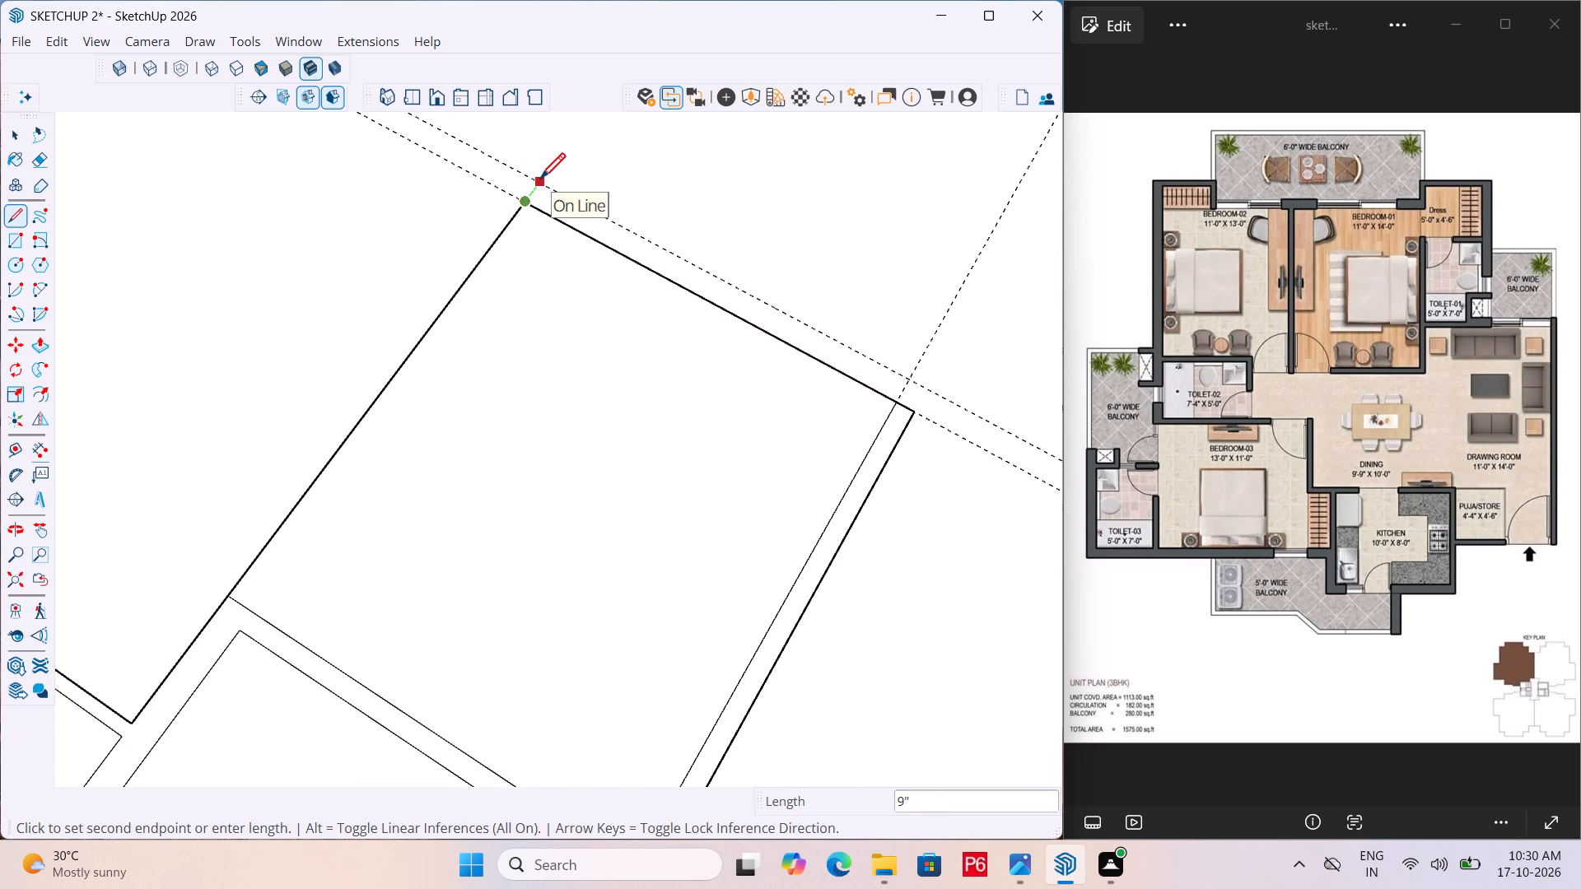
pyautogui.click(540, 181)
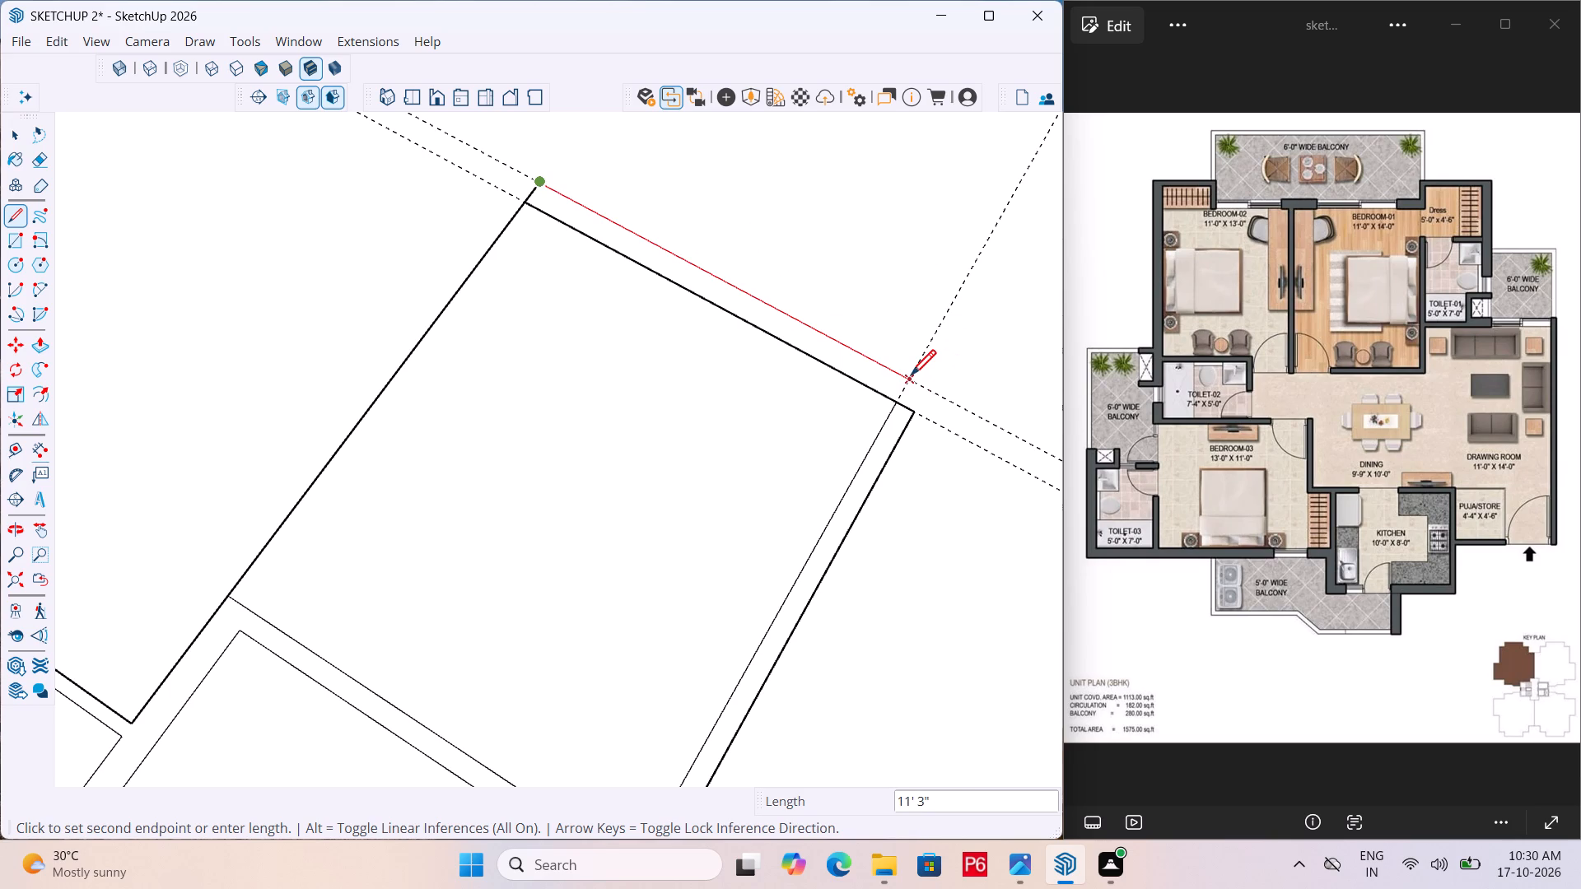
pyautogui.click(911, 378)
pyautogui.press('space')
pyautogui.scroll(5, 924, 402)
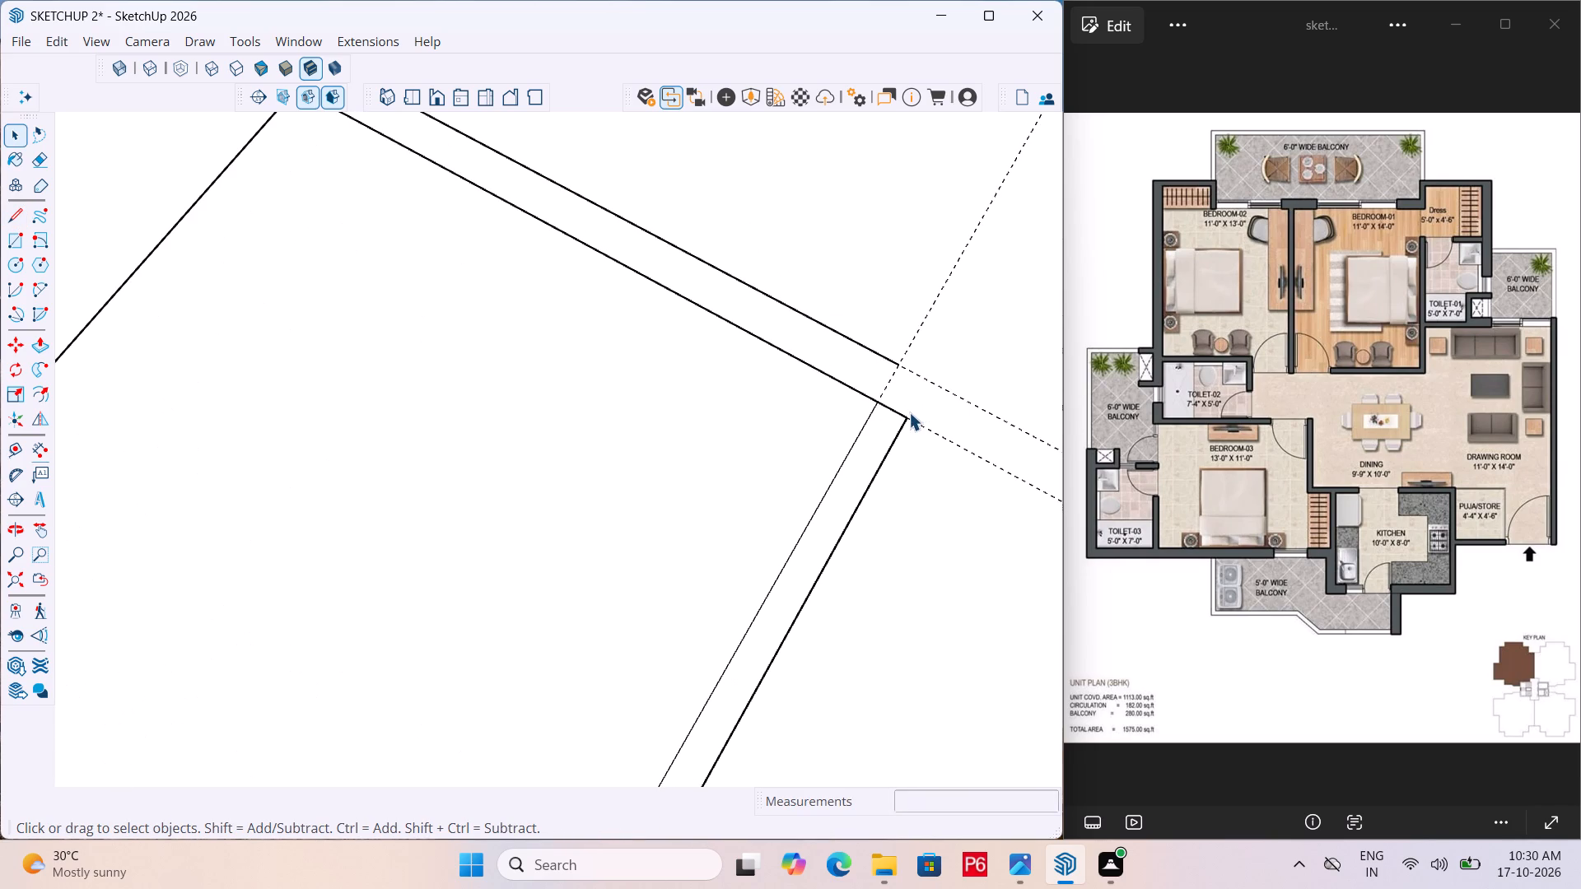
pyautogui.press('l')
pyautogui.moveTo(906, 421); pyautogui.dragTo(912, 413)
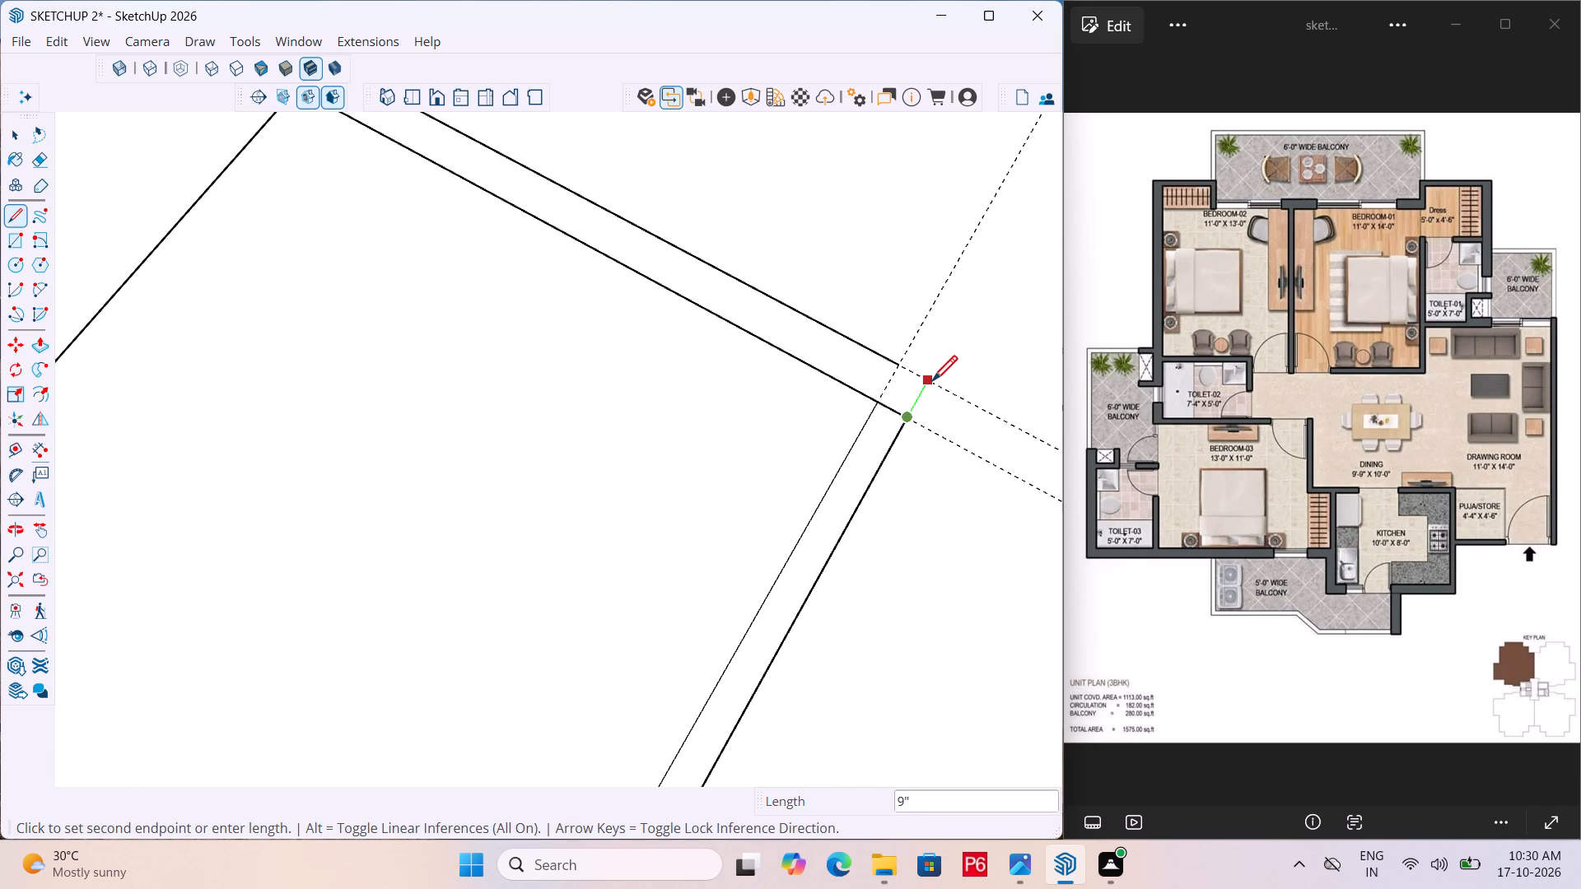
pyautogui.click(932, 384)
pyautogui.click(893, 360)
pyautogui.press('space')
pyautogui.scroll(-7, 804, 311)
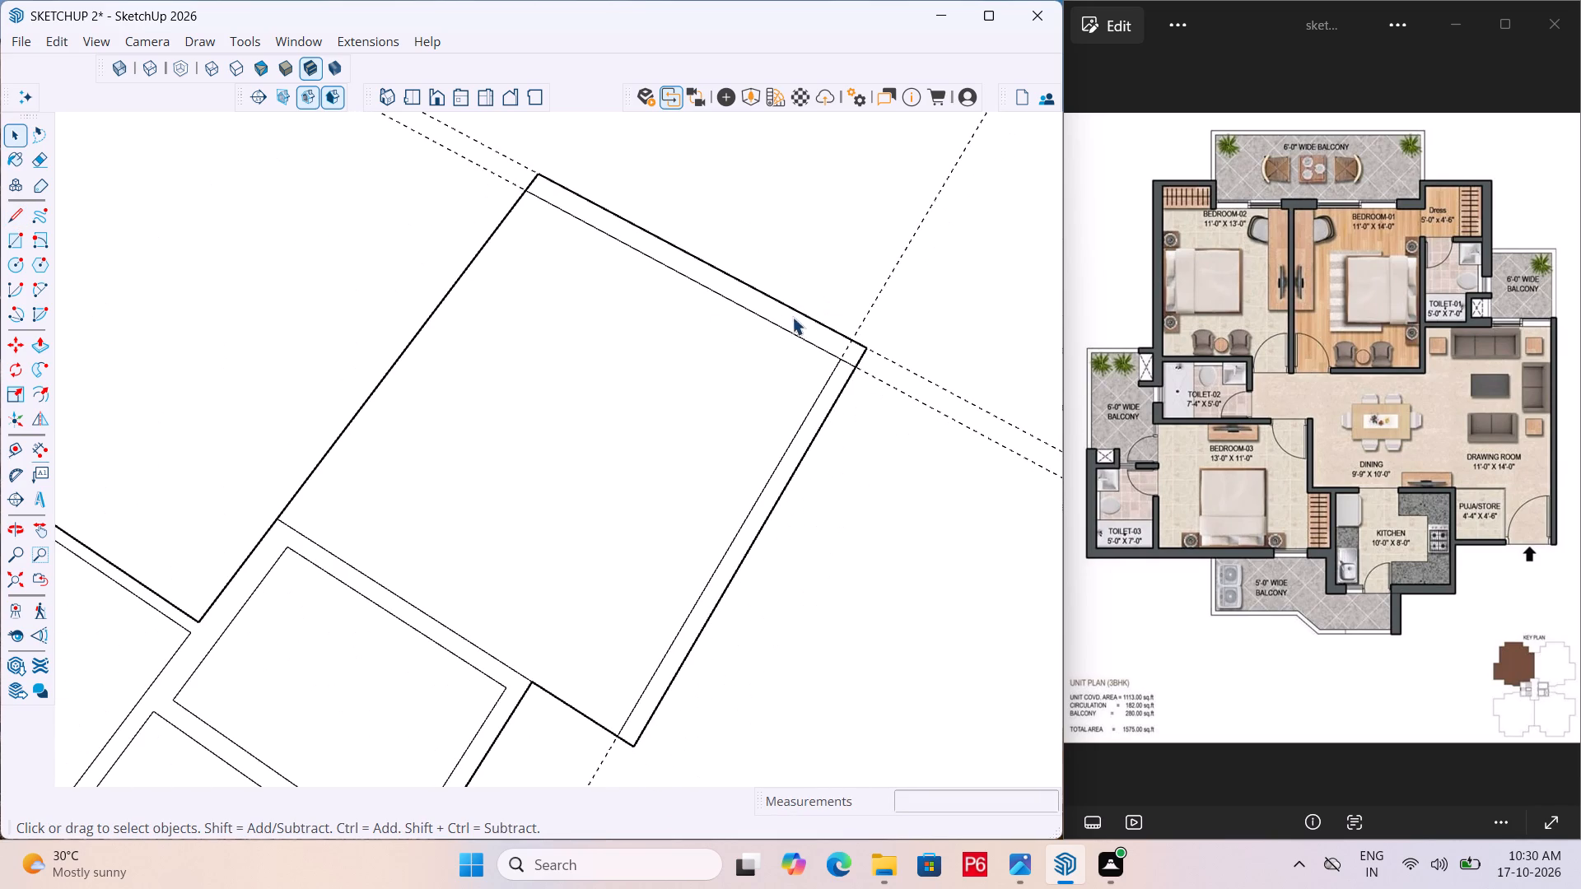
# Place a guide 9" inside Bedroom-02's long side opposite Bedroom-01 and draw the inner wall line along it.
pyautogui.press('space')
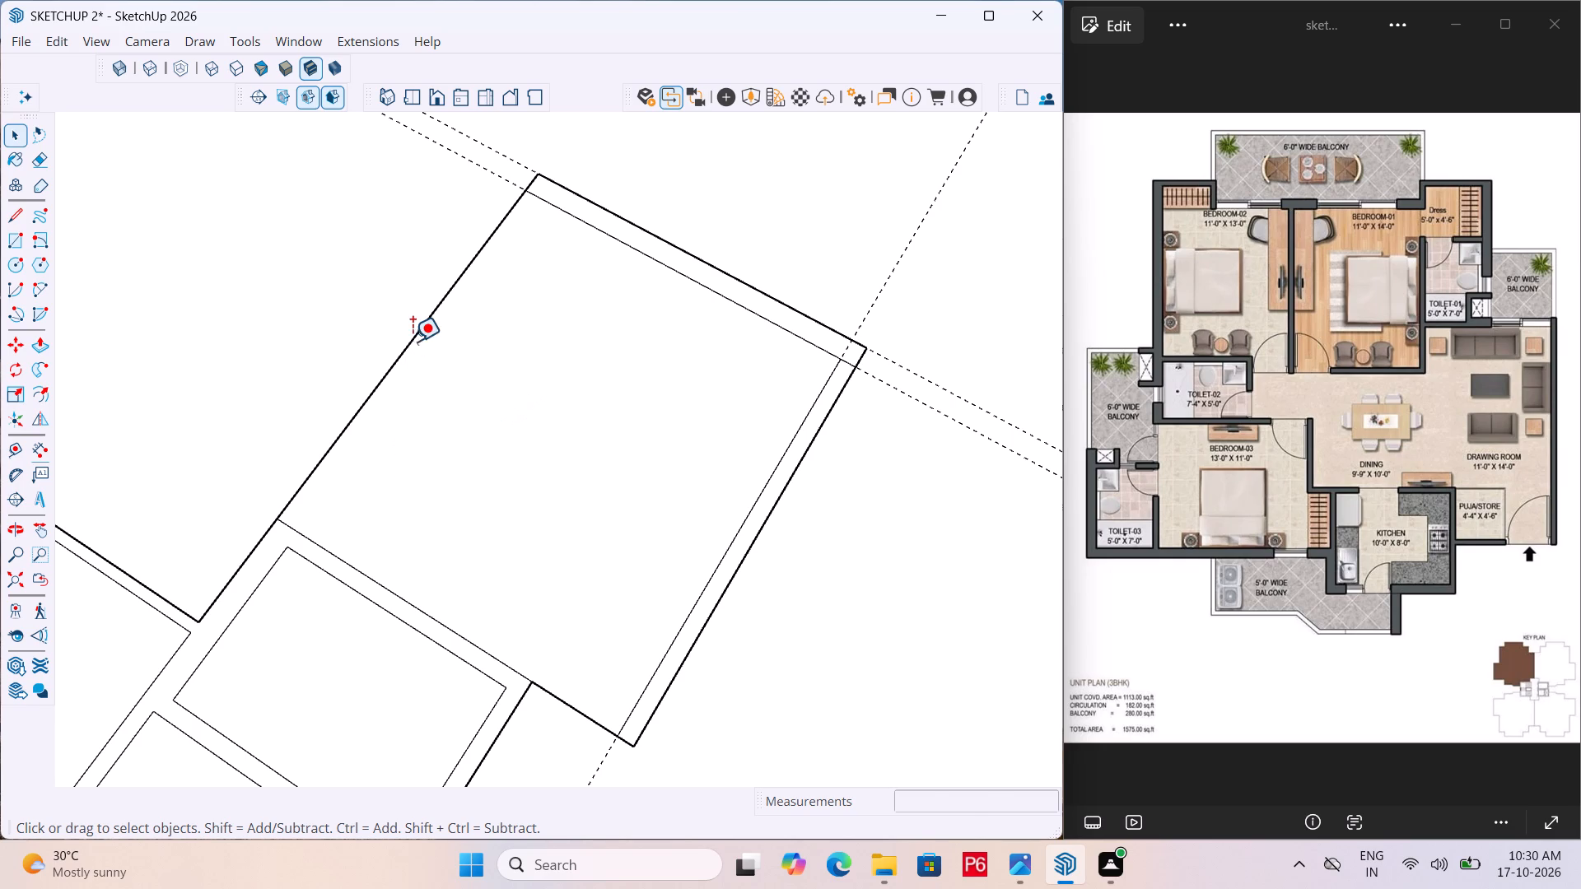
pyautogui.press('t')
pyautogui.click(413, 339)
pyautogui.write('9"')
pyautogui.press('Return')
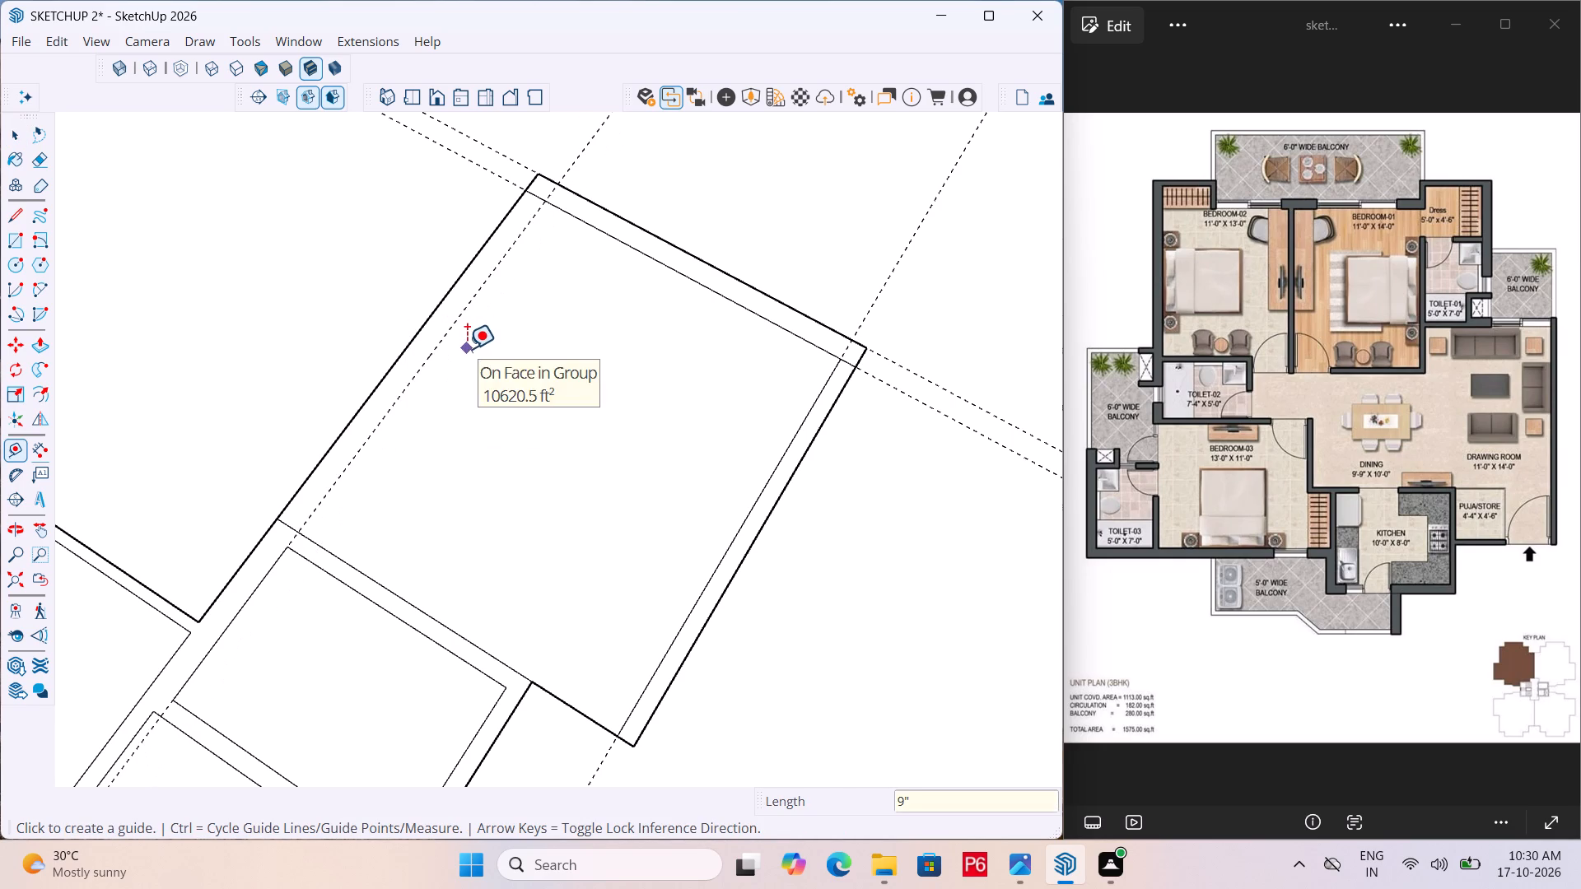
pyautogui.press('l')
pyautogui.click(302, 534)
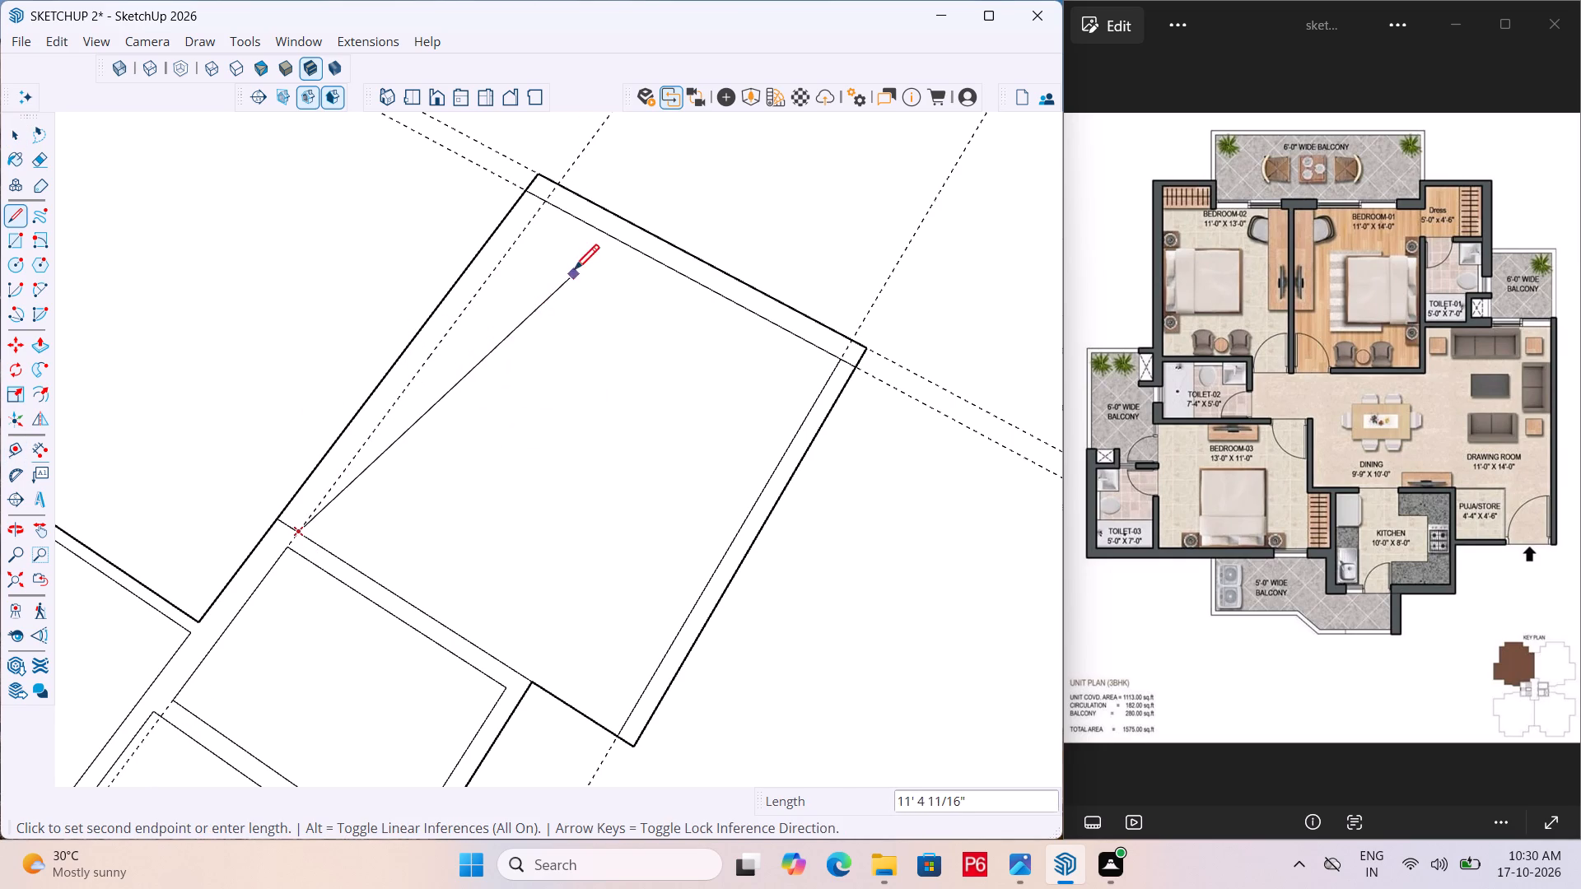
pyautogui.click(544, 206)
pyautogui.press('space')
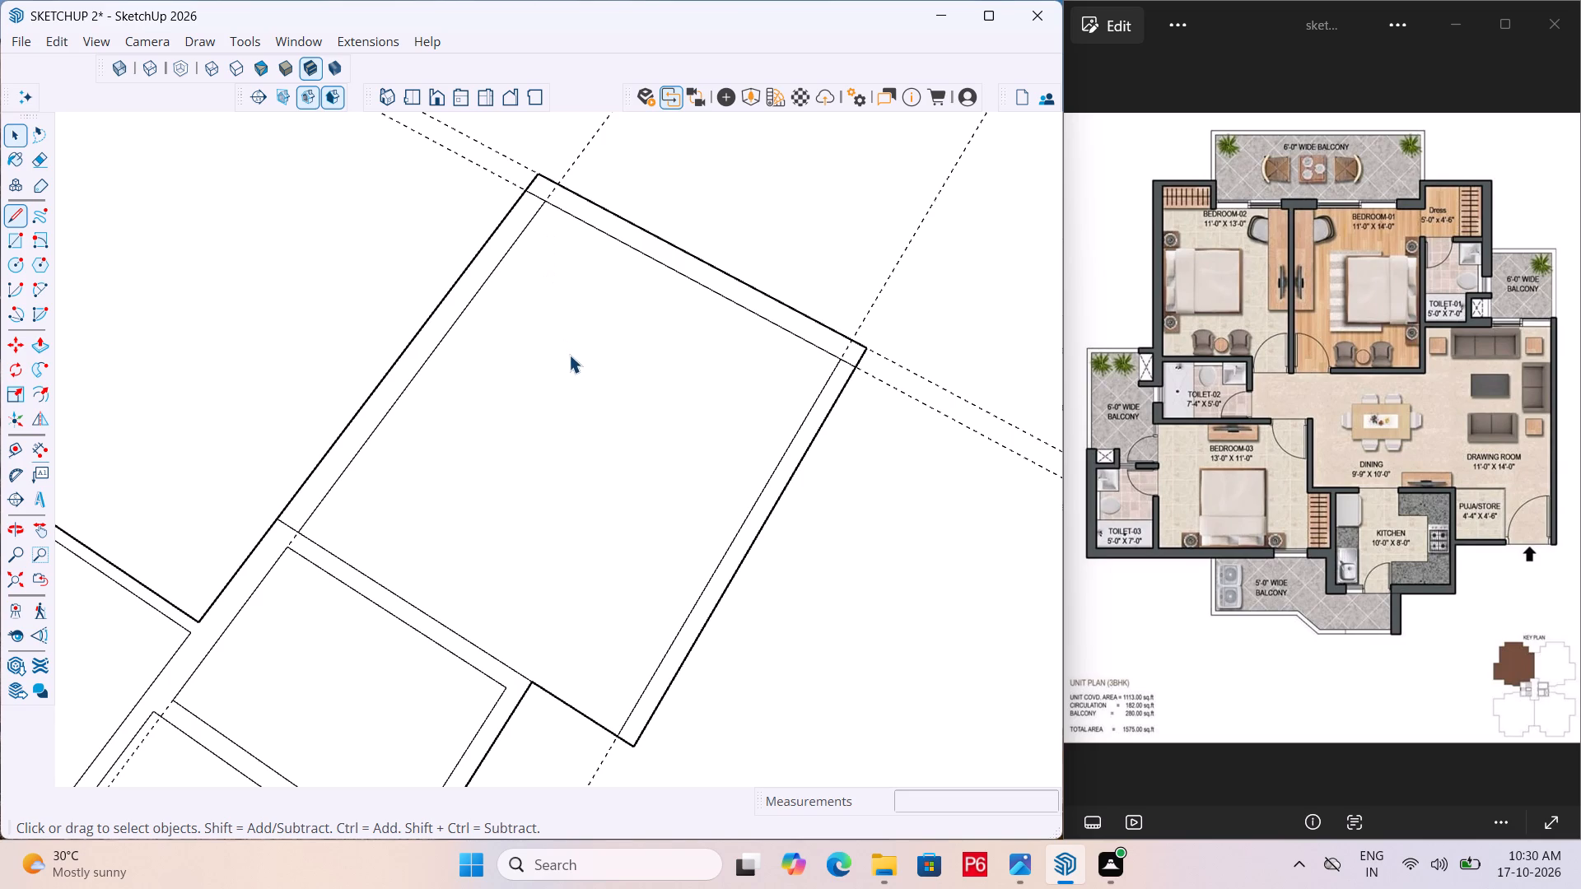
# Erase the leftover line stub and the 9" guide at Bedroom-02's inner corner next to Toilet-02.
pyautogui.press('e')
pyautogui.scroll(4, 290, 566)
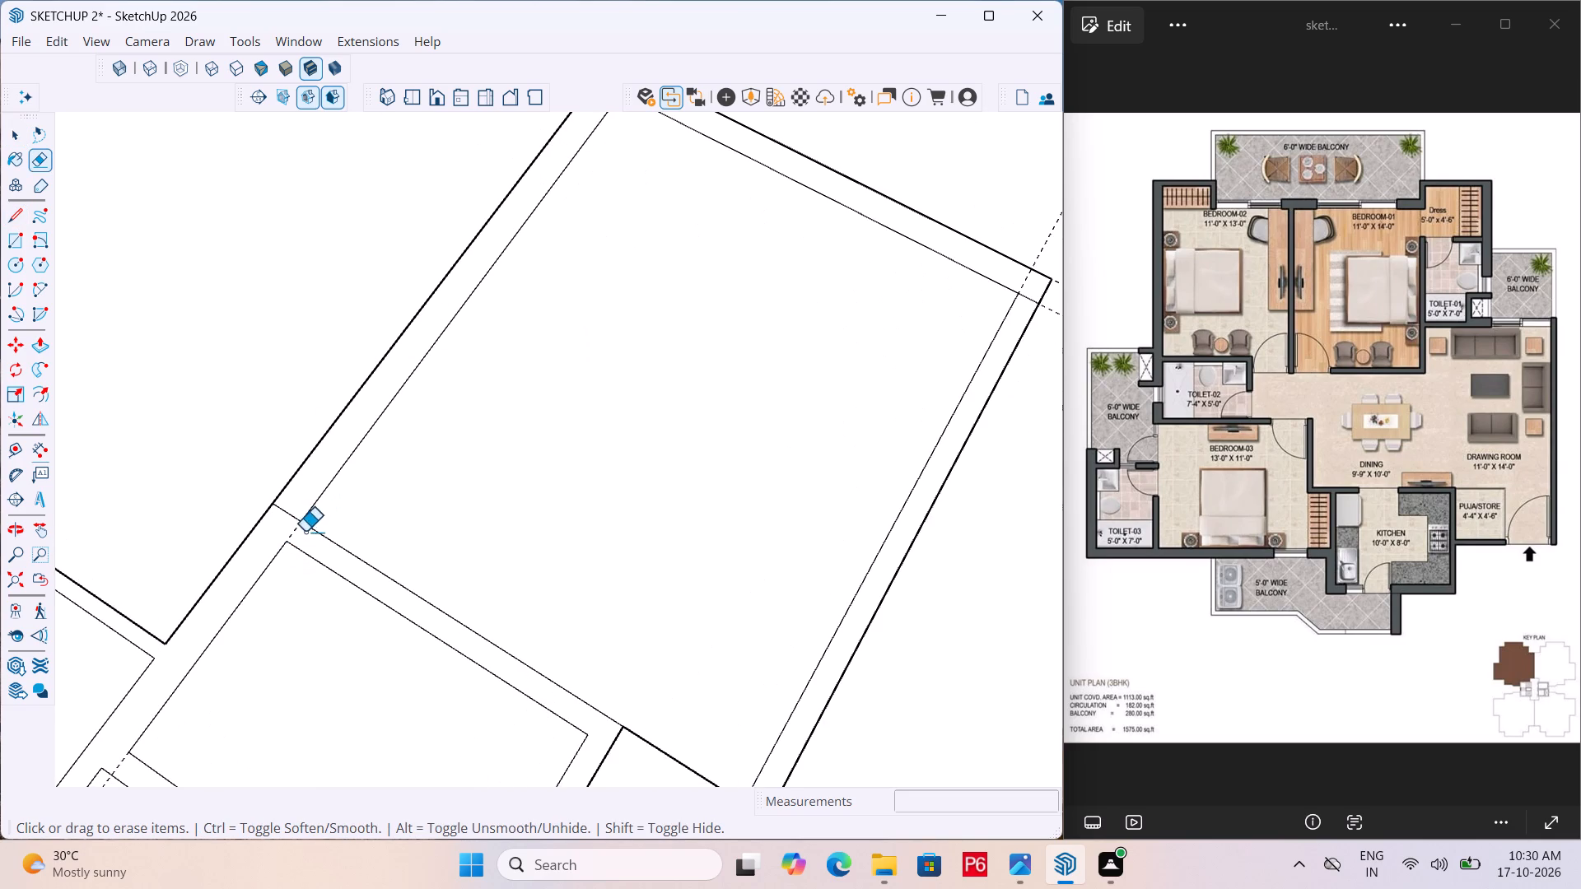
pyautogui.click(302, 531)
pyautogui.click(294, 524)
pyautogui.click(295, 514)
pyautogui.click(297, 508)
pyautogui.scroll(-4, 553, 446)
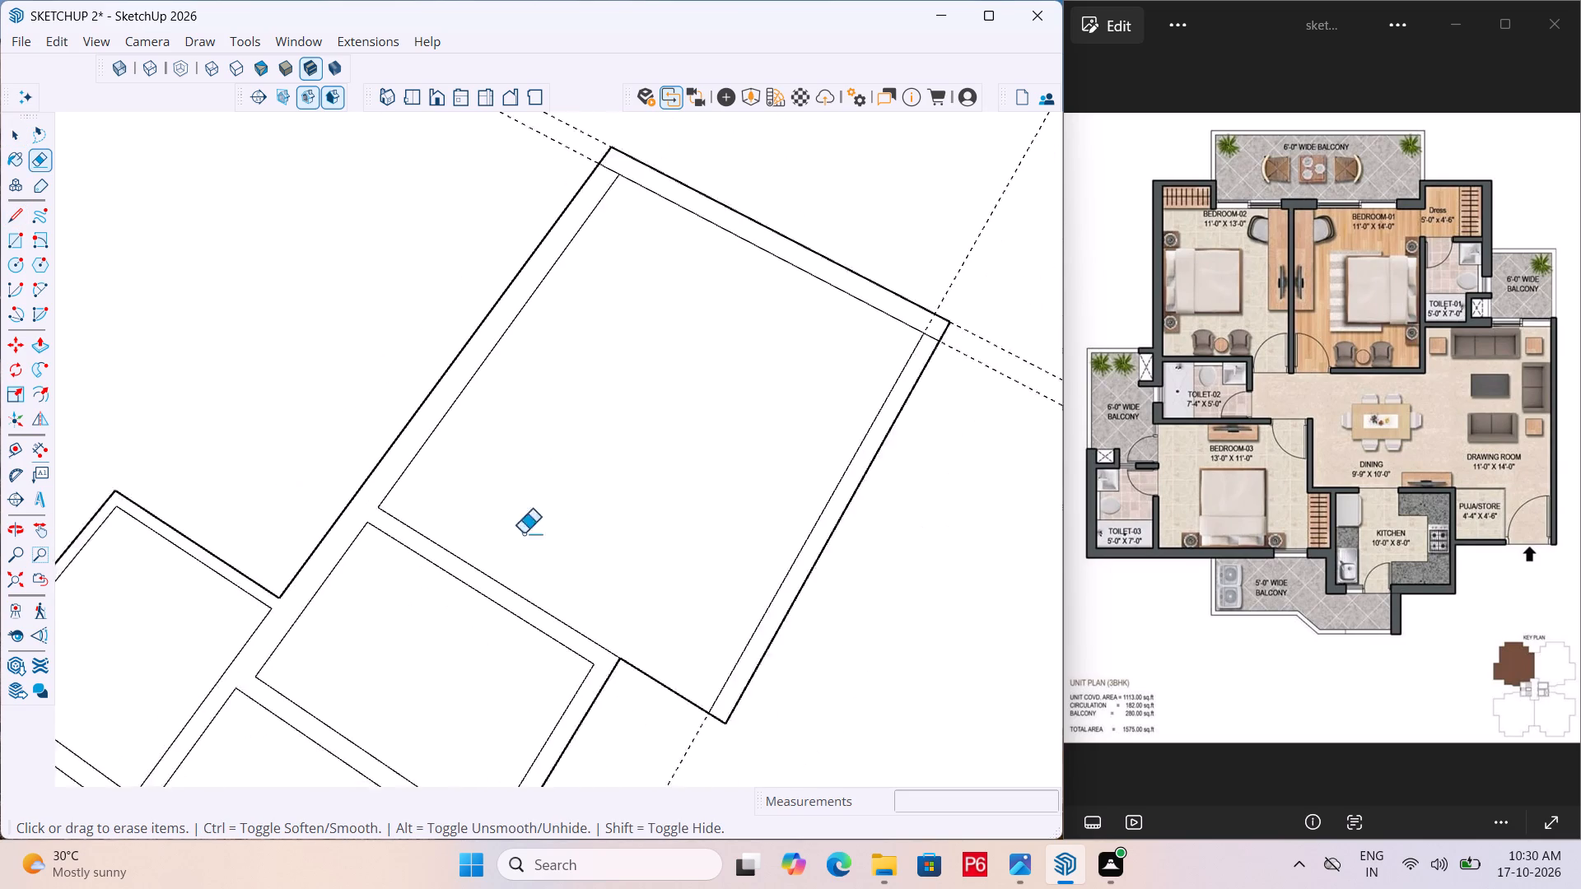
# Erase the leftover line stubs and remaining guides at Bedroom-02's two balcony-side corners.
pyautogui.scroll(-2, 523, 533)
pyautogui.scroll(6, 650, 162)
pyautogui.moveTo(552, 272); pyautogui.dragTo(541, 282)
pyautogui.moveTo(528, 209); pyautogui.dragTo(513, 216)
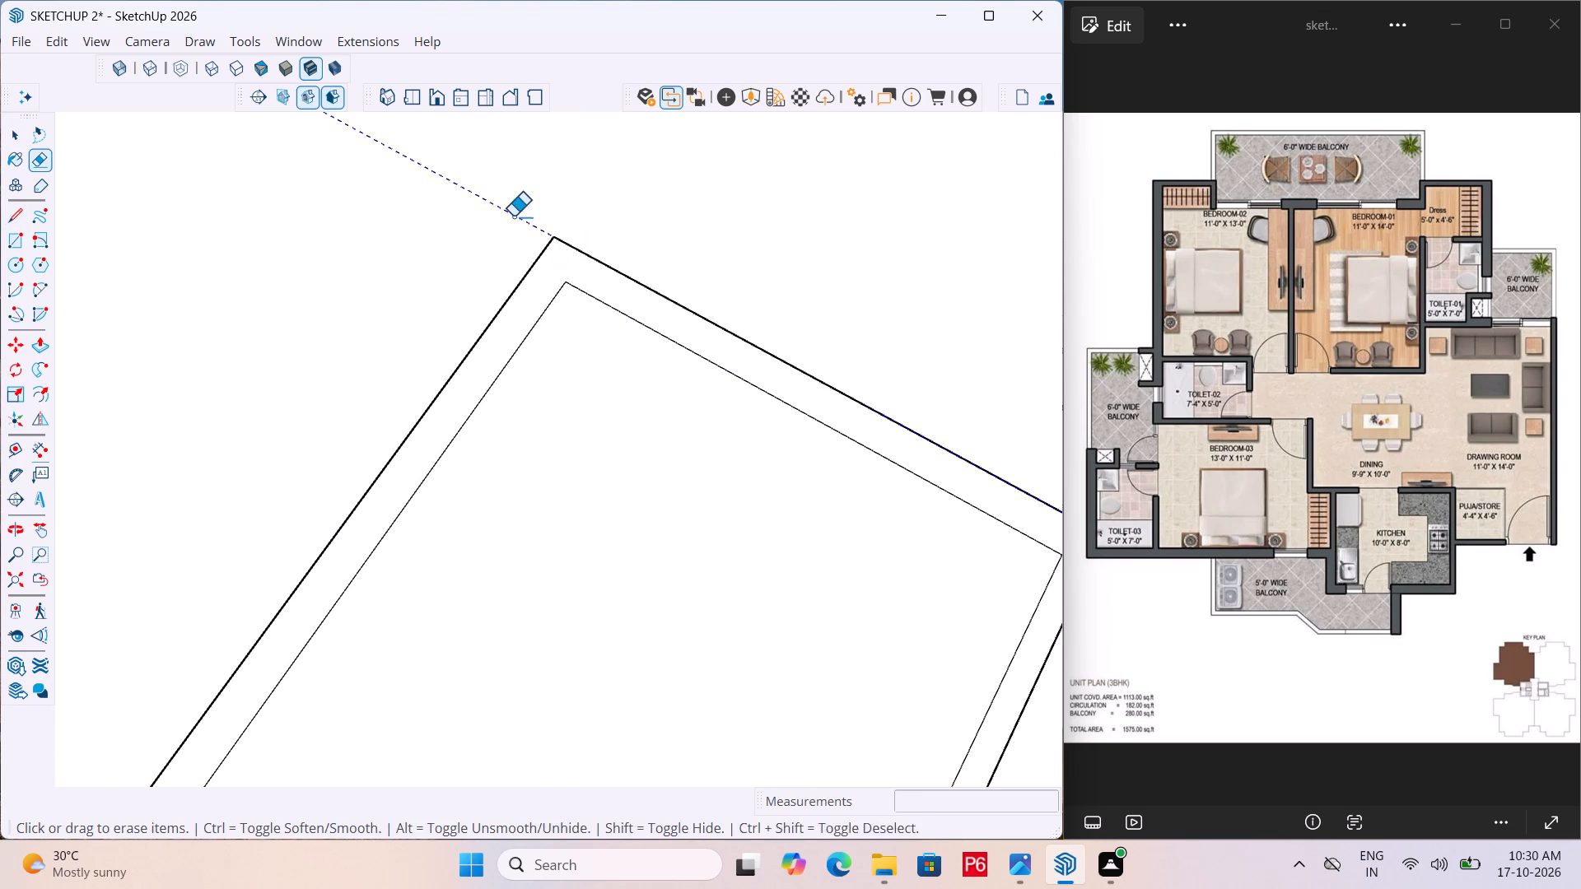
pyautogui.moveTo(513, 216); pyautogui.dragTo(509, 221)
pyautogui.click(508, 221)
pyautogui.scroll(-6, 450, 227)
pyautogui.moveTo(852, 272); pyautogui.dragTo(867, 288)
pyautogui.scroll(6, 798, 412)
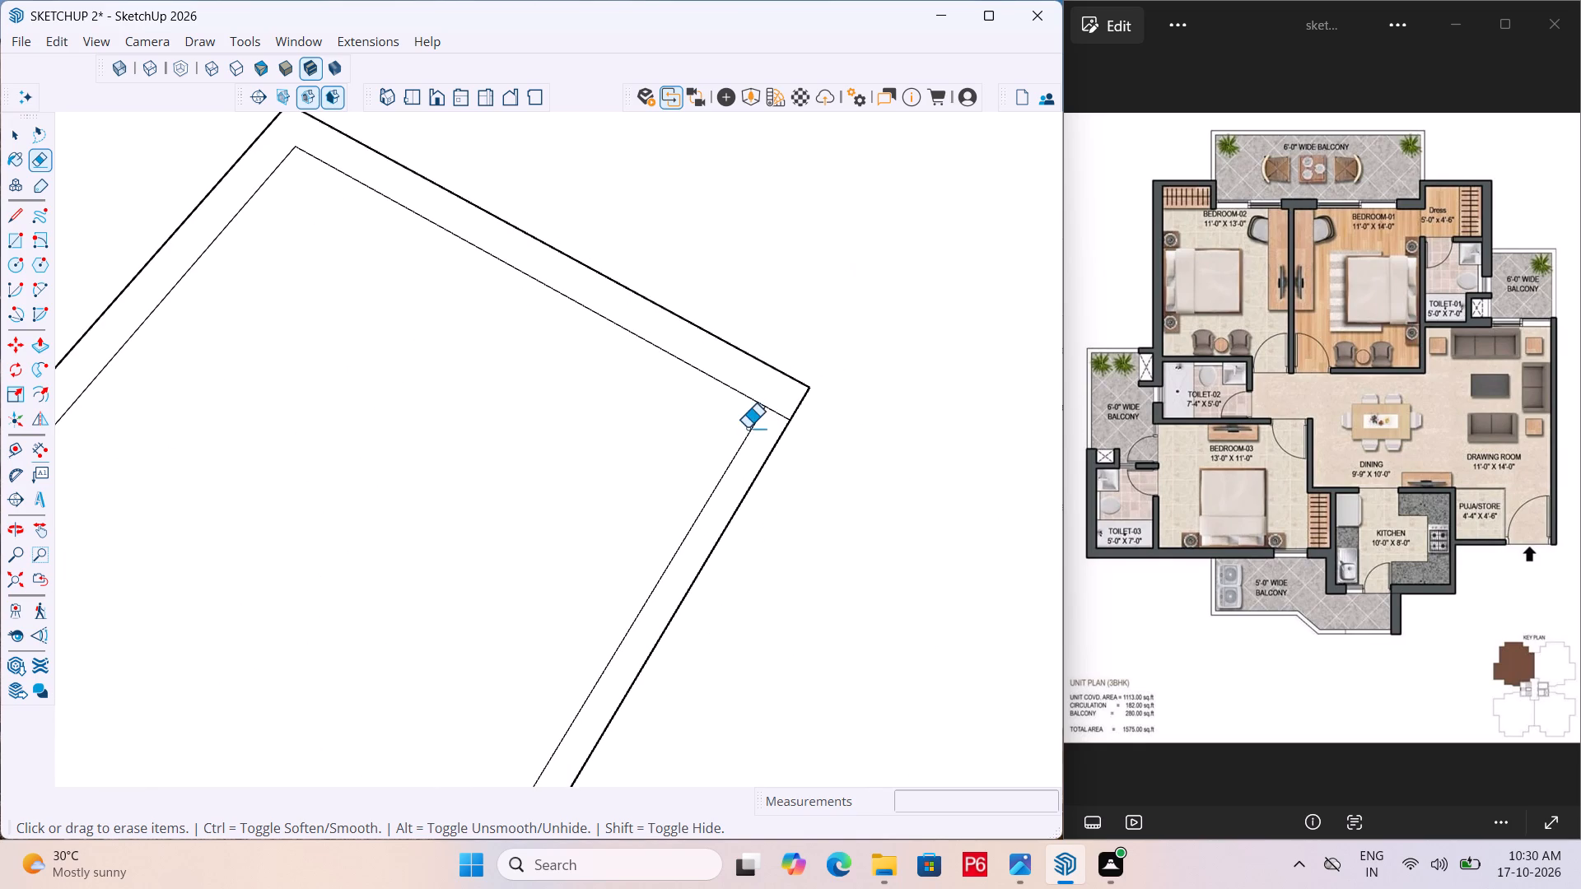
pyautogui.doubleClick(771, 420)
pyautogui.click(778, 412)
# Save the model with Bedroom-02's walls completed.
pyautogui.hotkey('ctrl', 's')
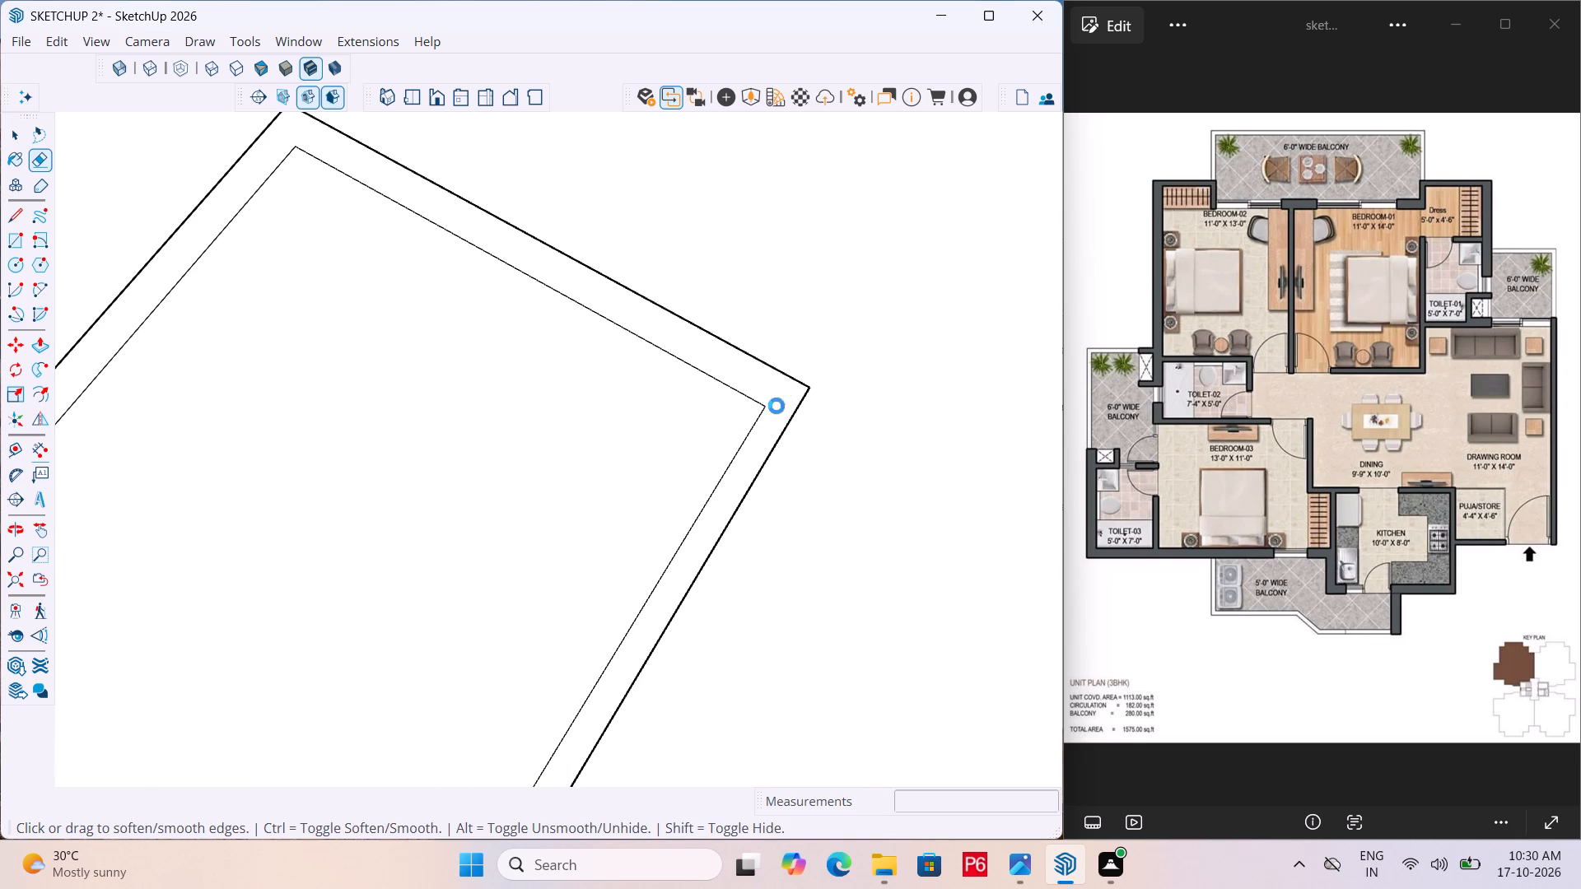
pyautogui.hotkey('ctrl', 's')
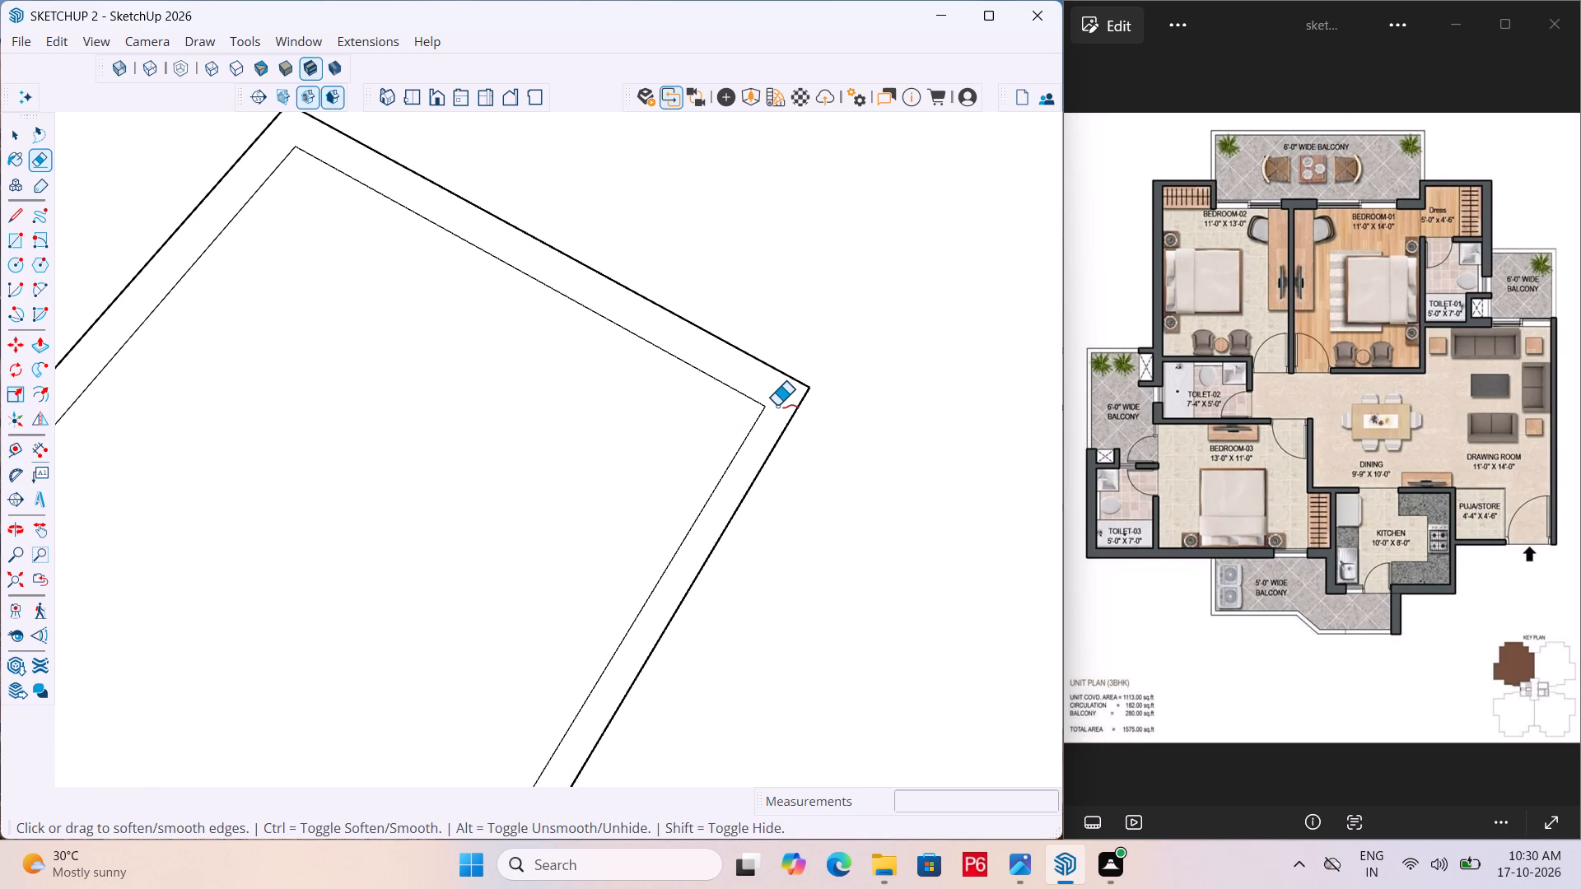
pyautogui.scroll(-6, 828, 361)
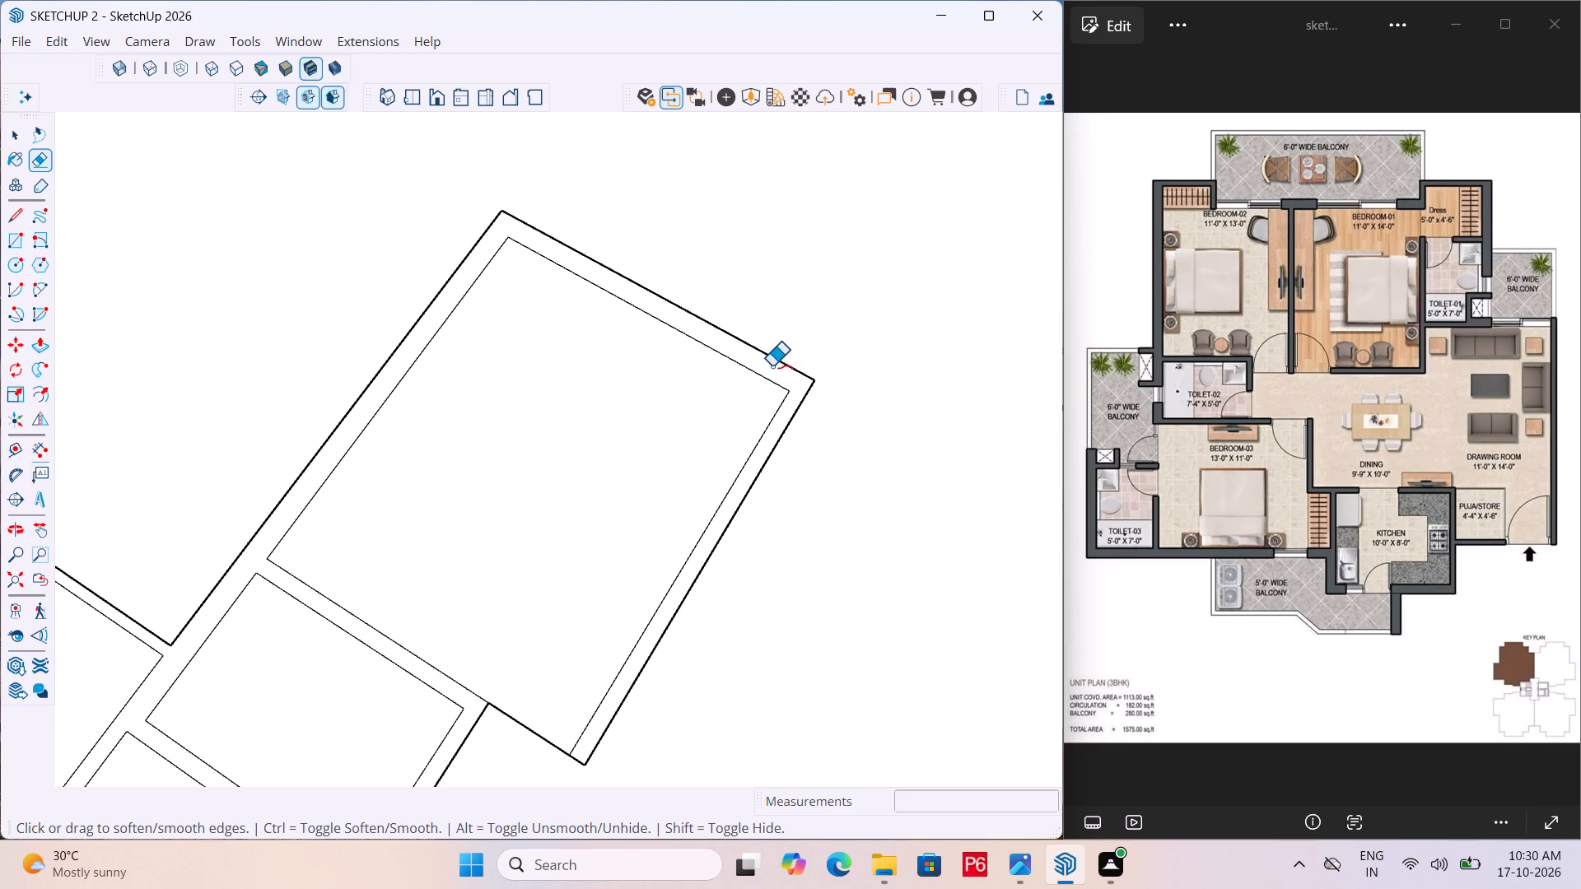
pyautogui.scroll(-5, 801, 340)
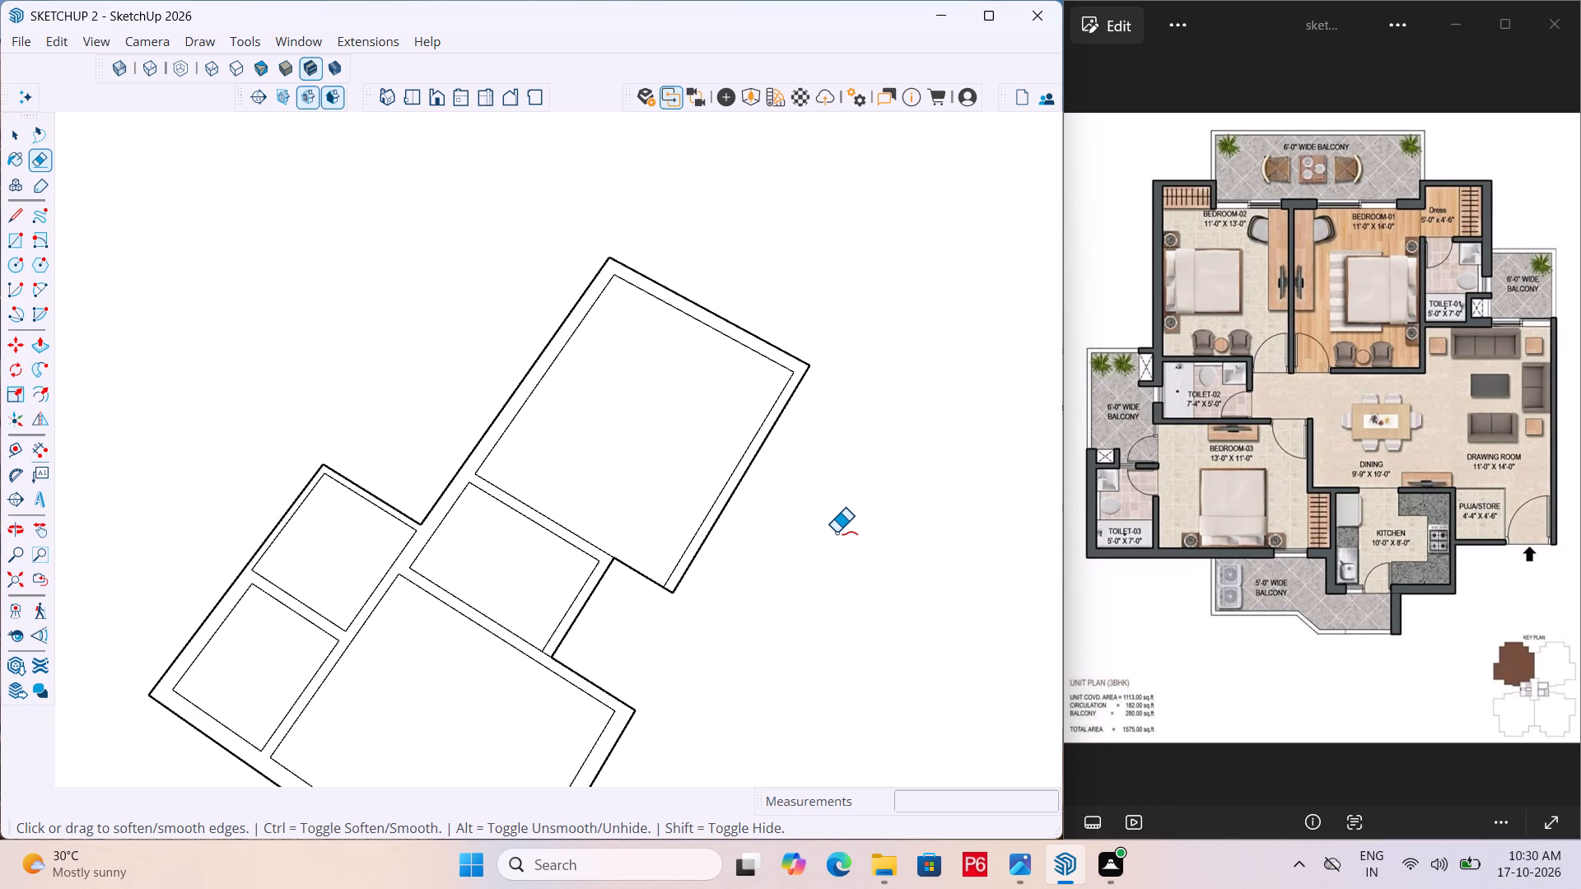
pyautogui.scroll(-5, 771, 424)
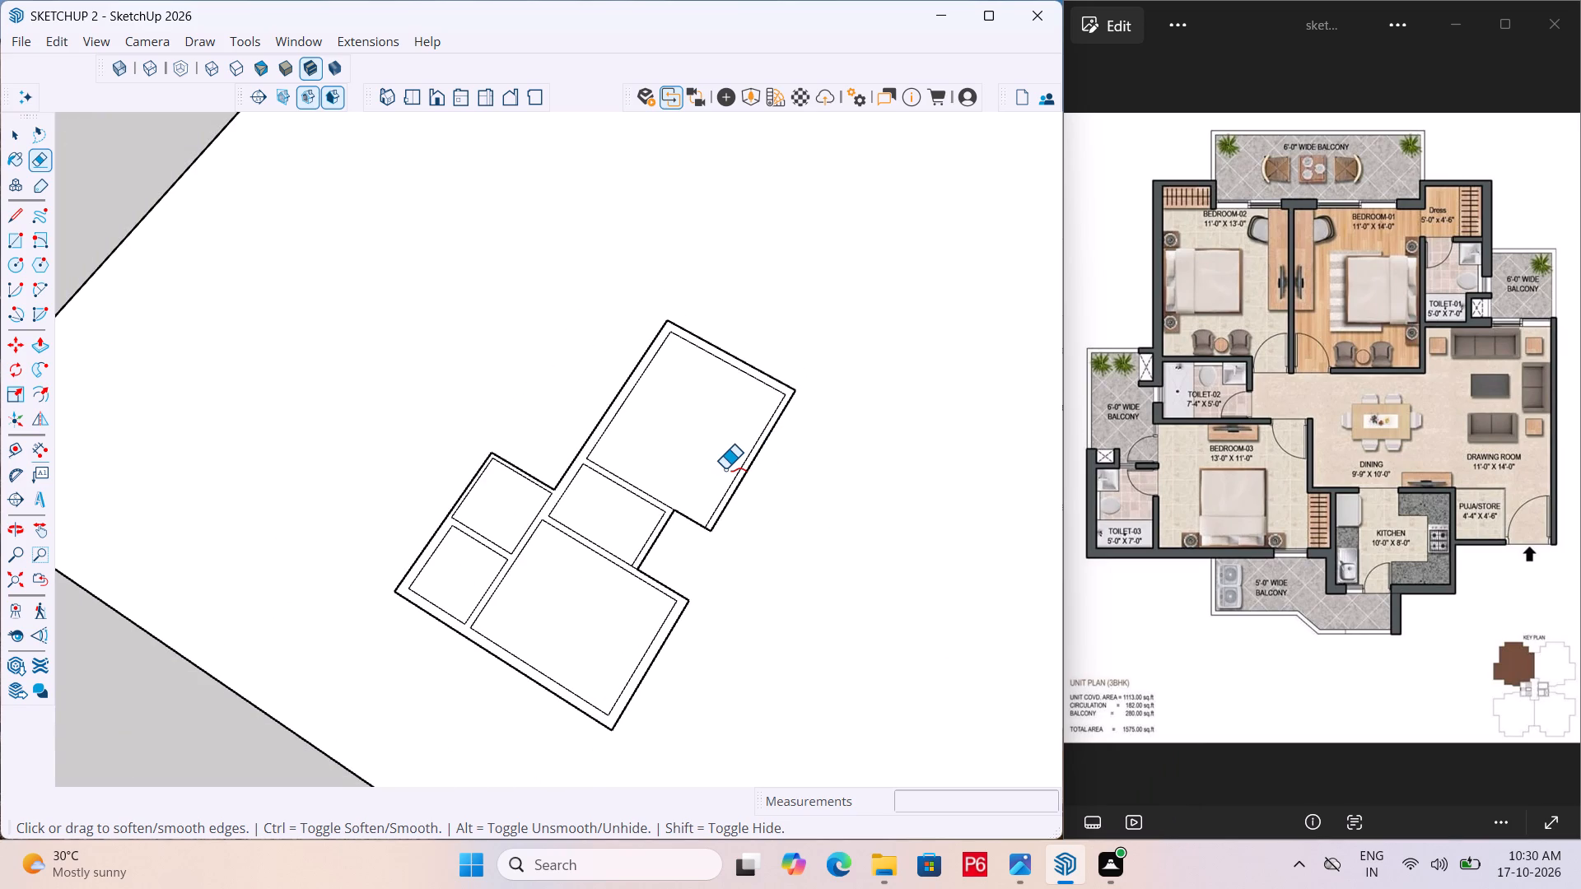
pyautogui.scroll(3, 646, 502)
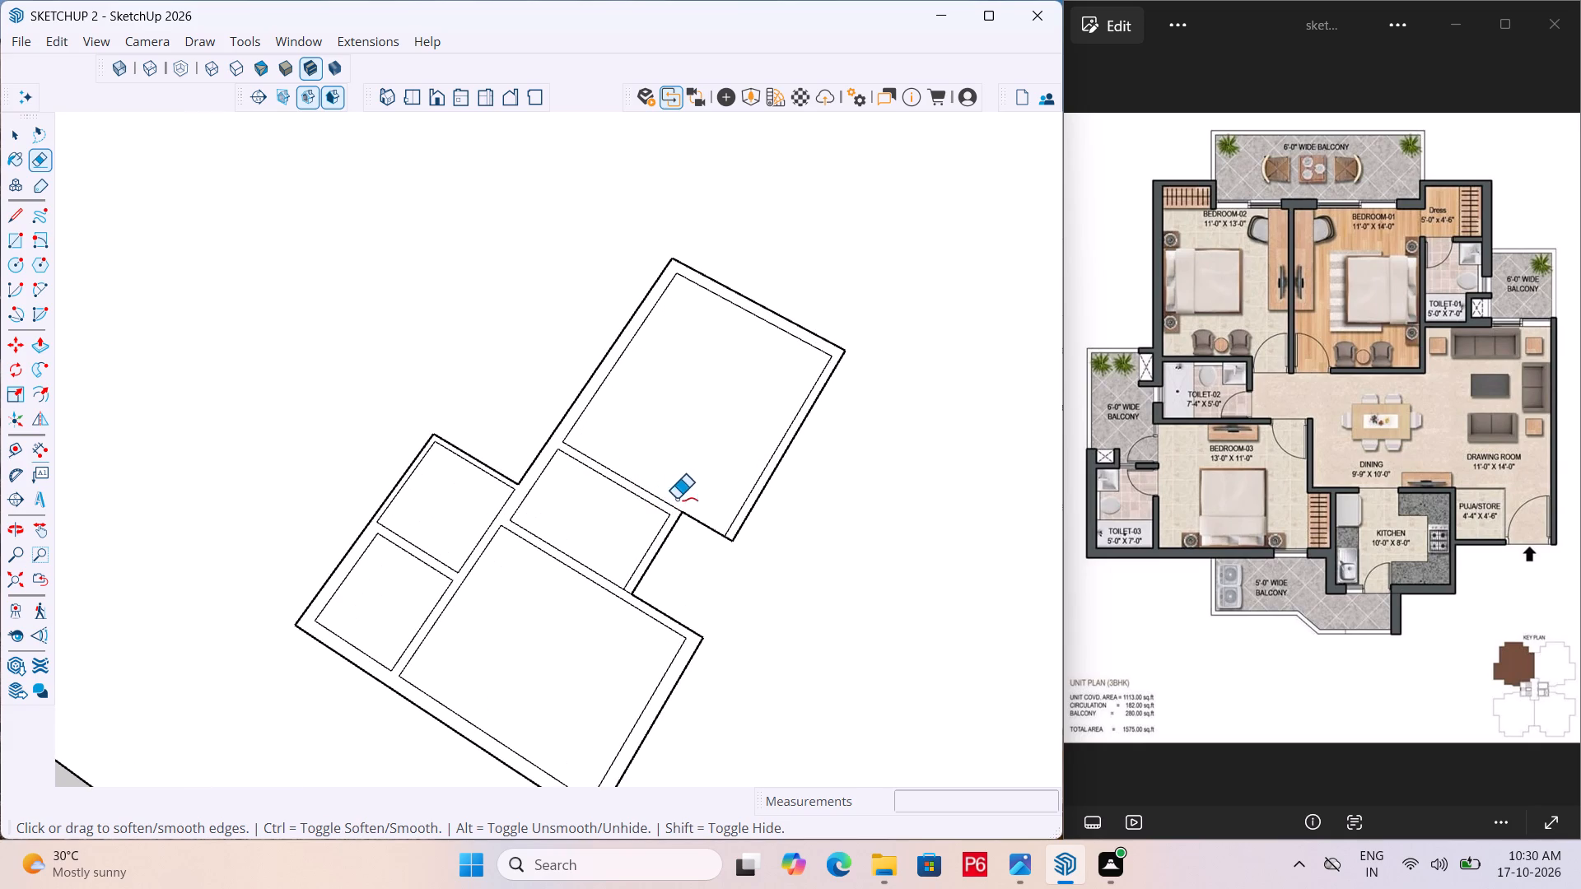
pyautogui.press('Escape')
pyautogui.hotkey('ctrl', 's')
pyautogui.hotkey('ctrl', 's')
pyautogui.hotkey('ctrl', 's')
pyautogui.hotkey('ctrl', 's')
pyautogui.hotkey('ctrl', 's')
pyautogui.hotkey('ctrl', 's')
# Review the drawn rooms and examine Bedroom-01's dimensions on the reference floor plan.
pyautogui.scroll(1, 708, 521)
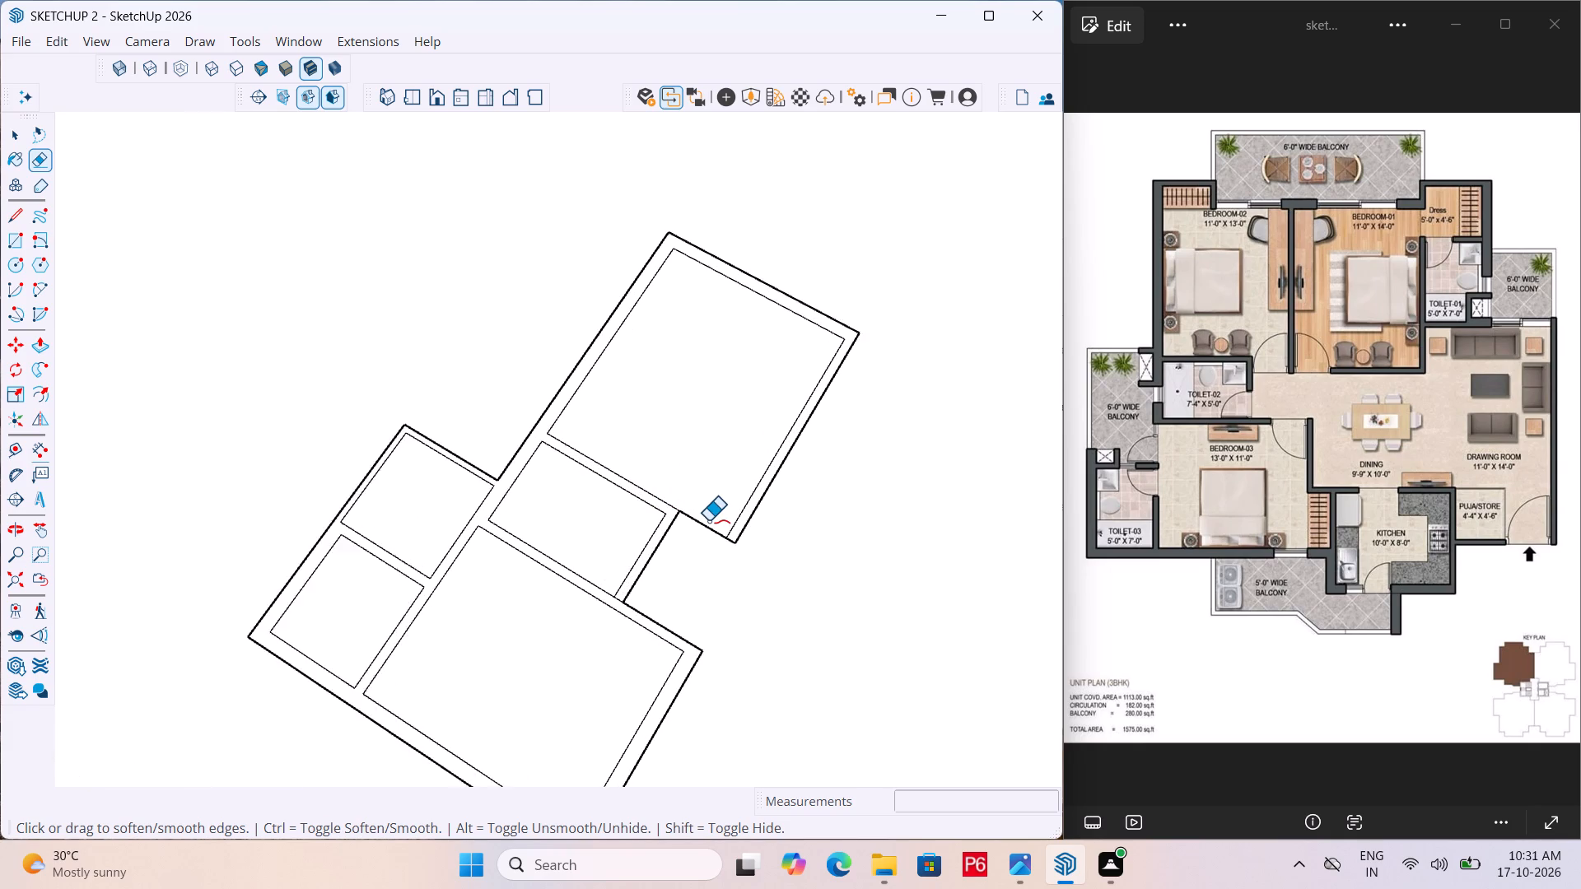
pyautogui.scroll(1, 708, 521)
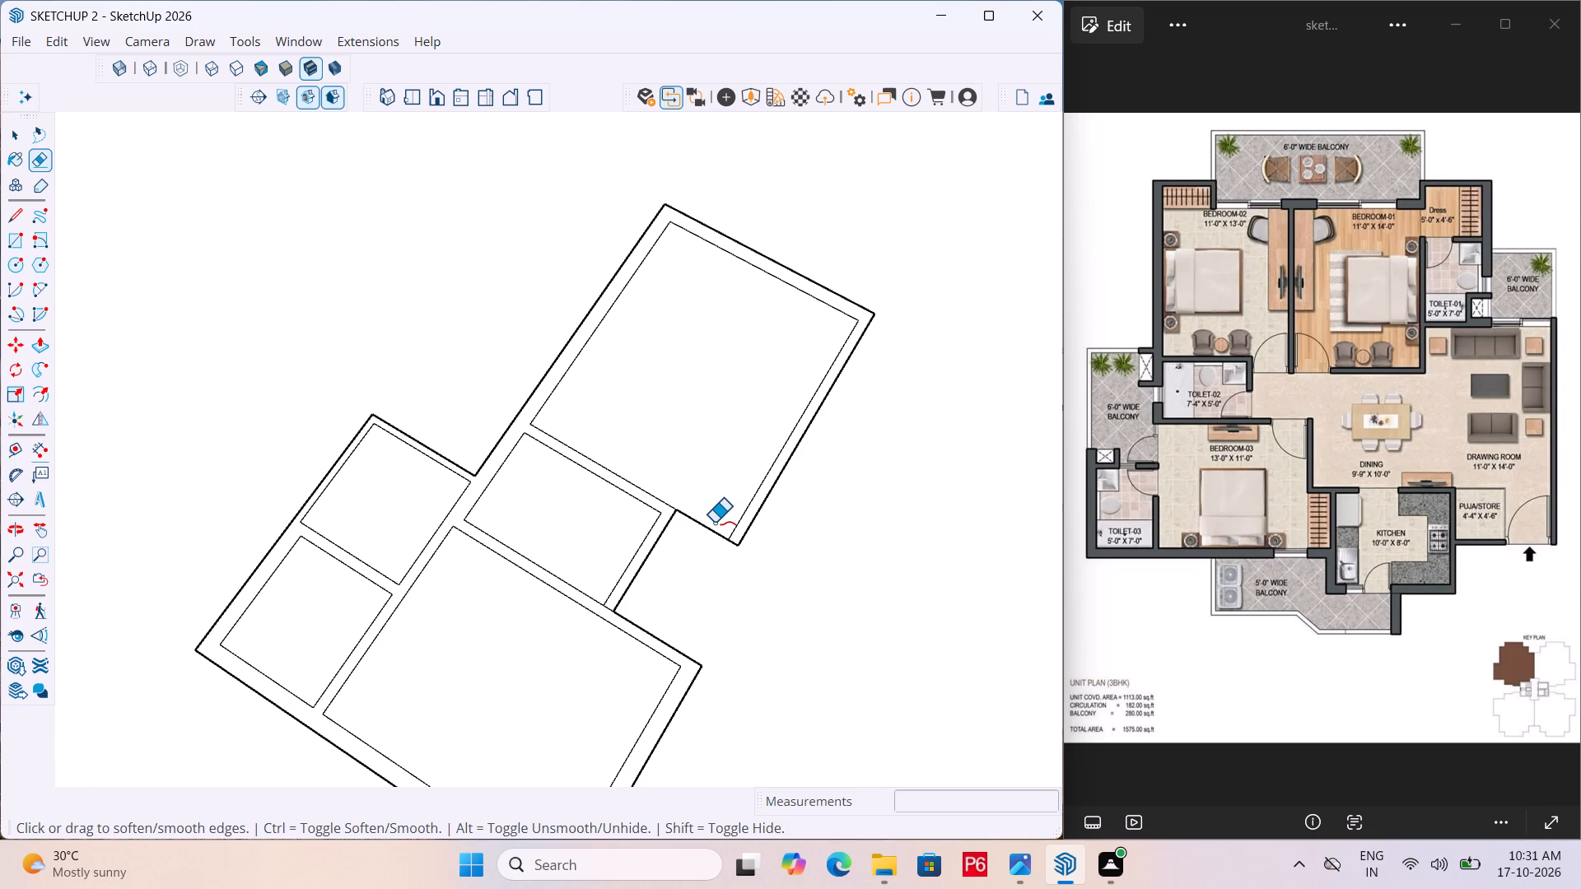
pyautogui.scroll(2, 746, 523)
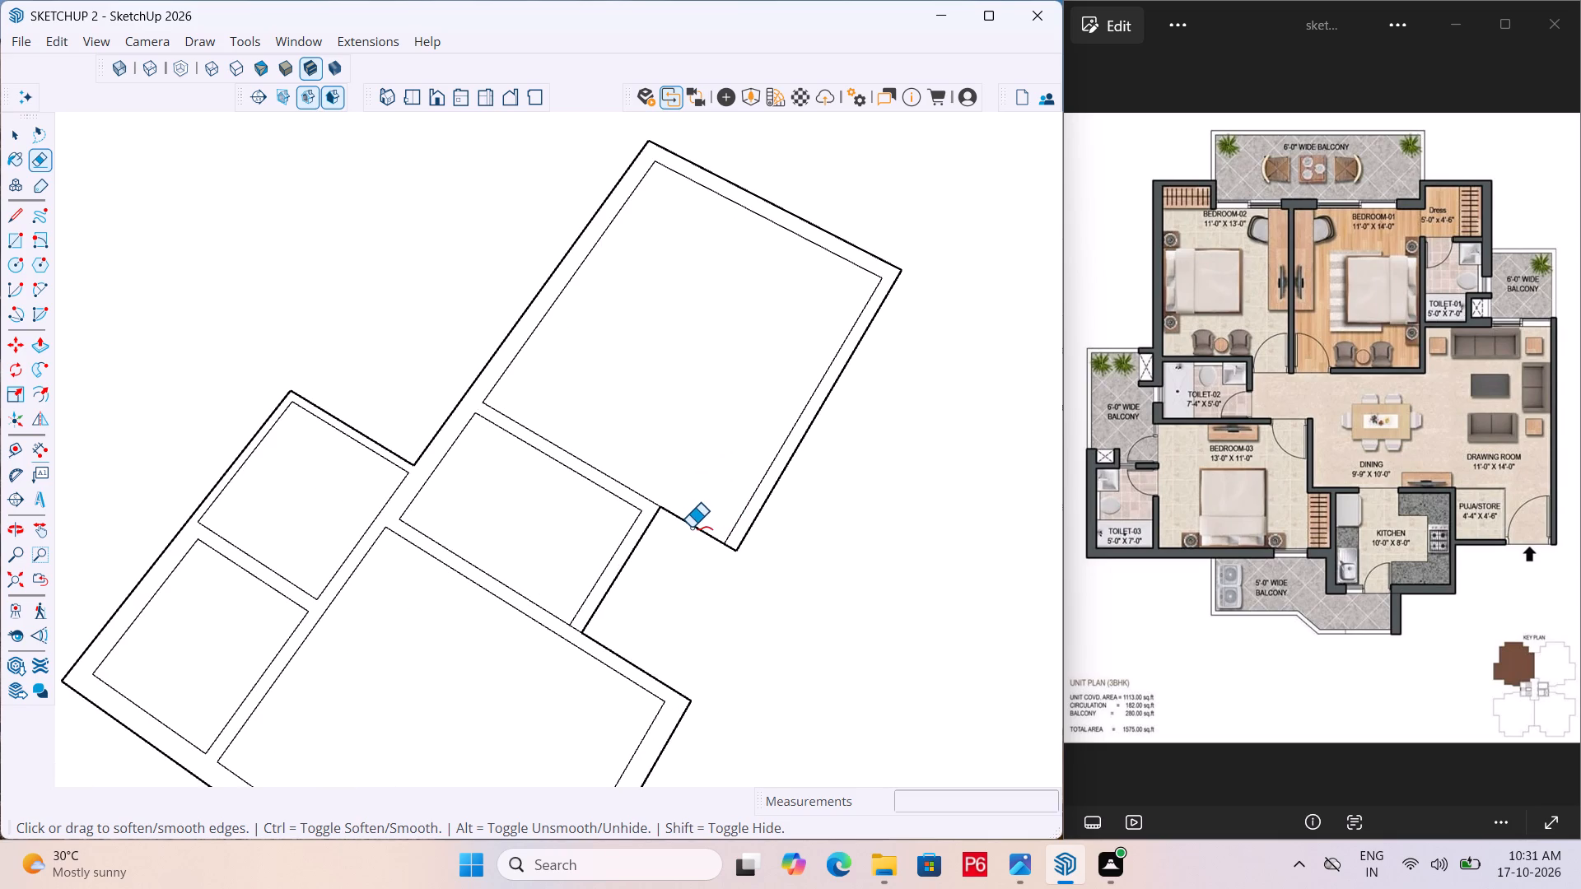
pyautogui.scroll(-6, 691, 525)
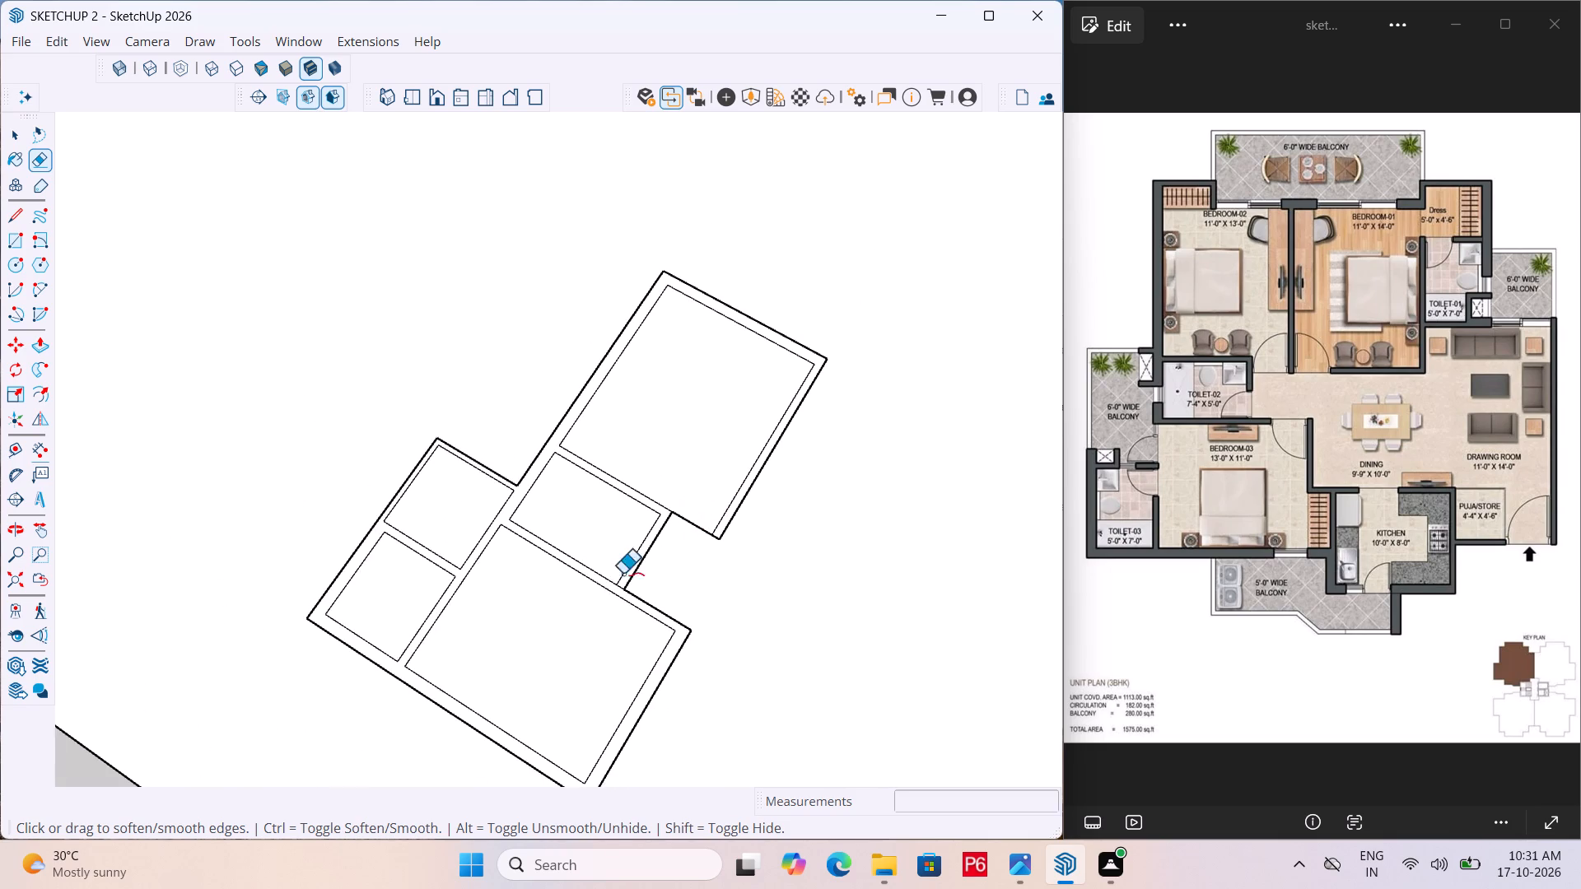
pyautogui.moveTo(613, 598); pyautogui.dragTo(551, 555, button='middle')
pyautogui.scroll(-1, 612, 598)
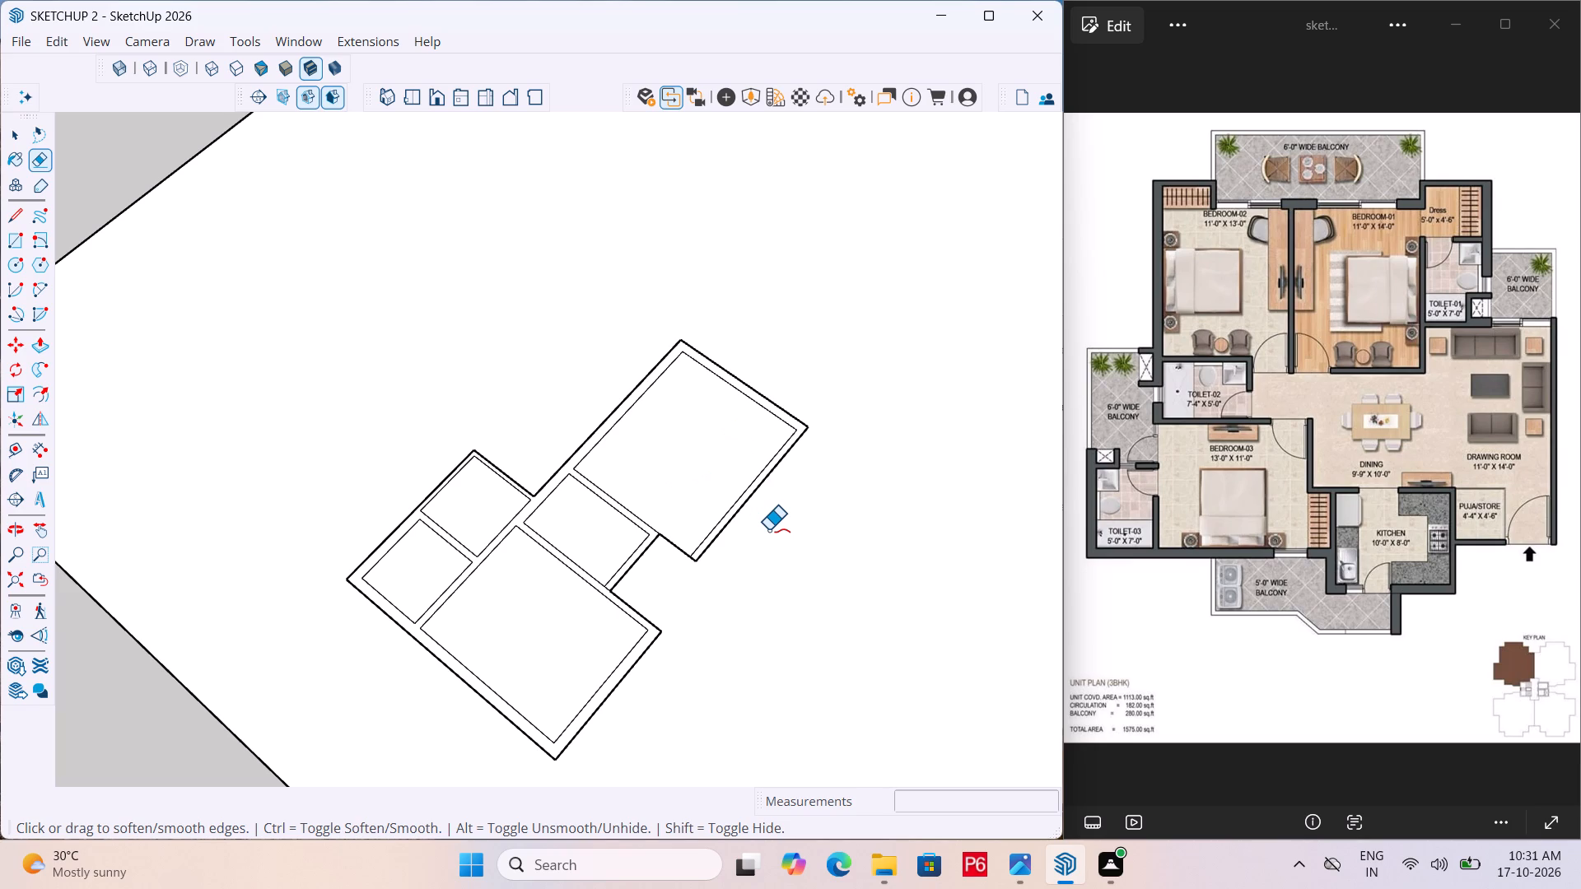
pyautogui.press('space')
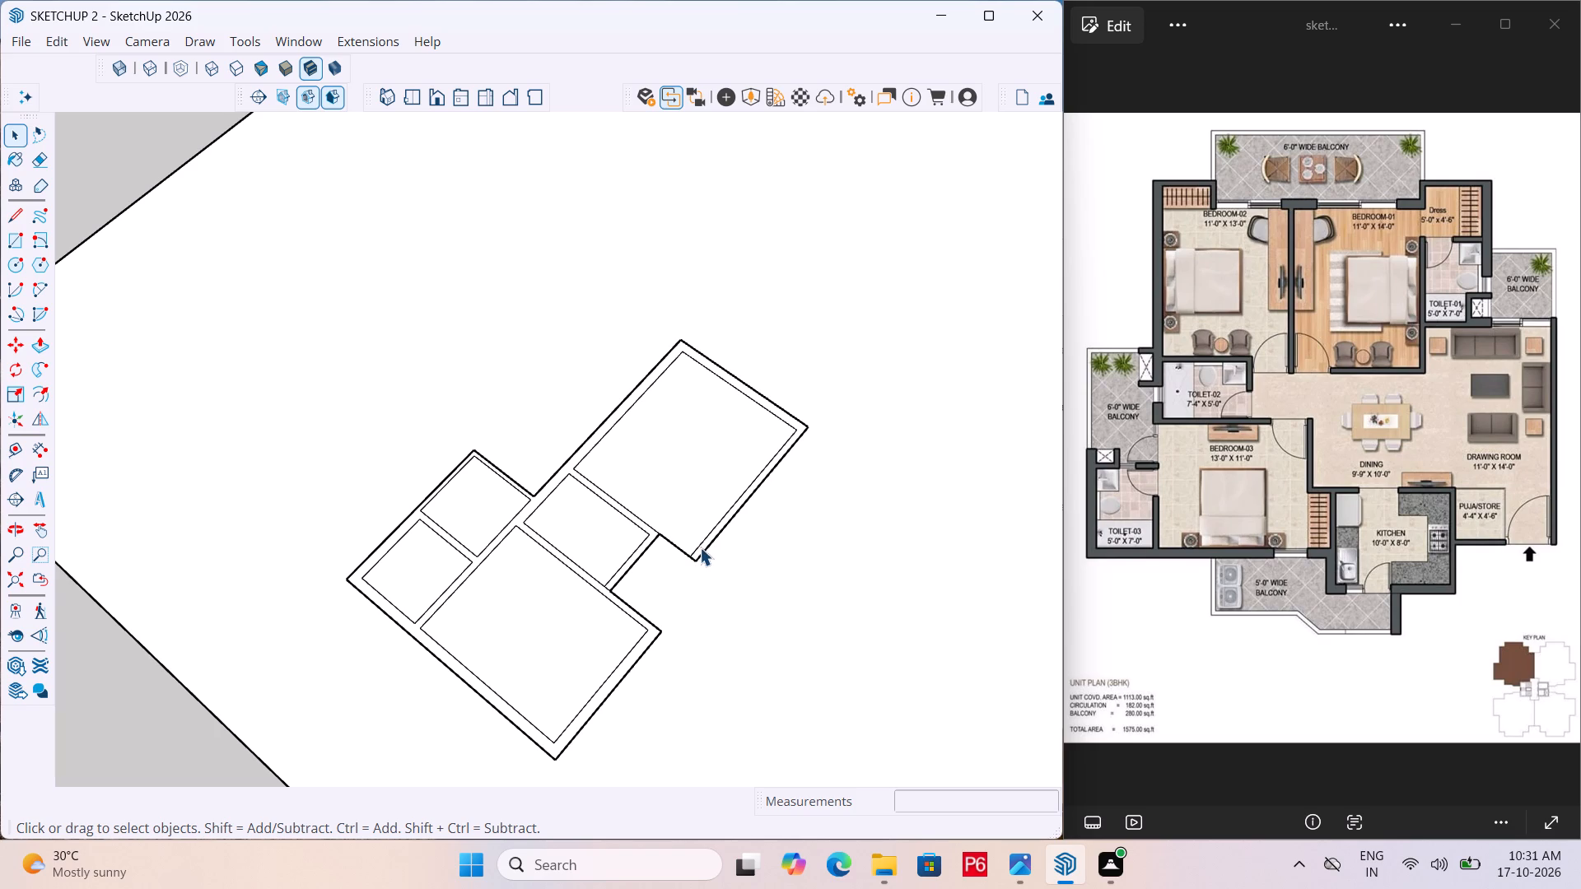
pyautogui.scroll(4, 750, 538)
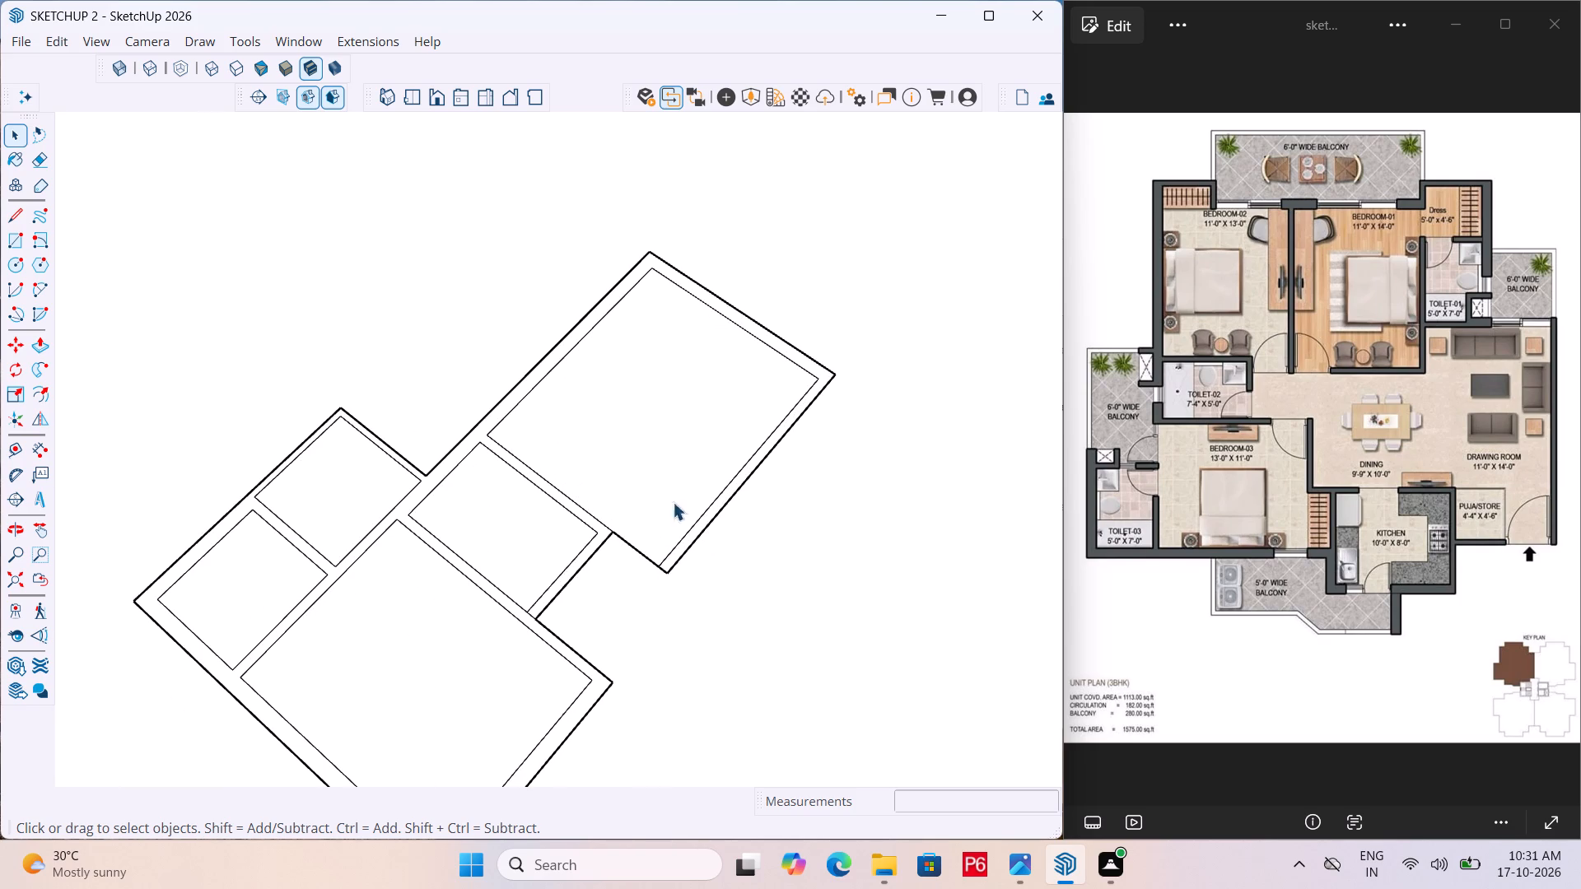
pyautogui.scroll(-6, 564, 484)
pyautogui.moveTo(671, 524); pyautogui.dragTo(678, 537, button='middle')
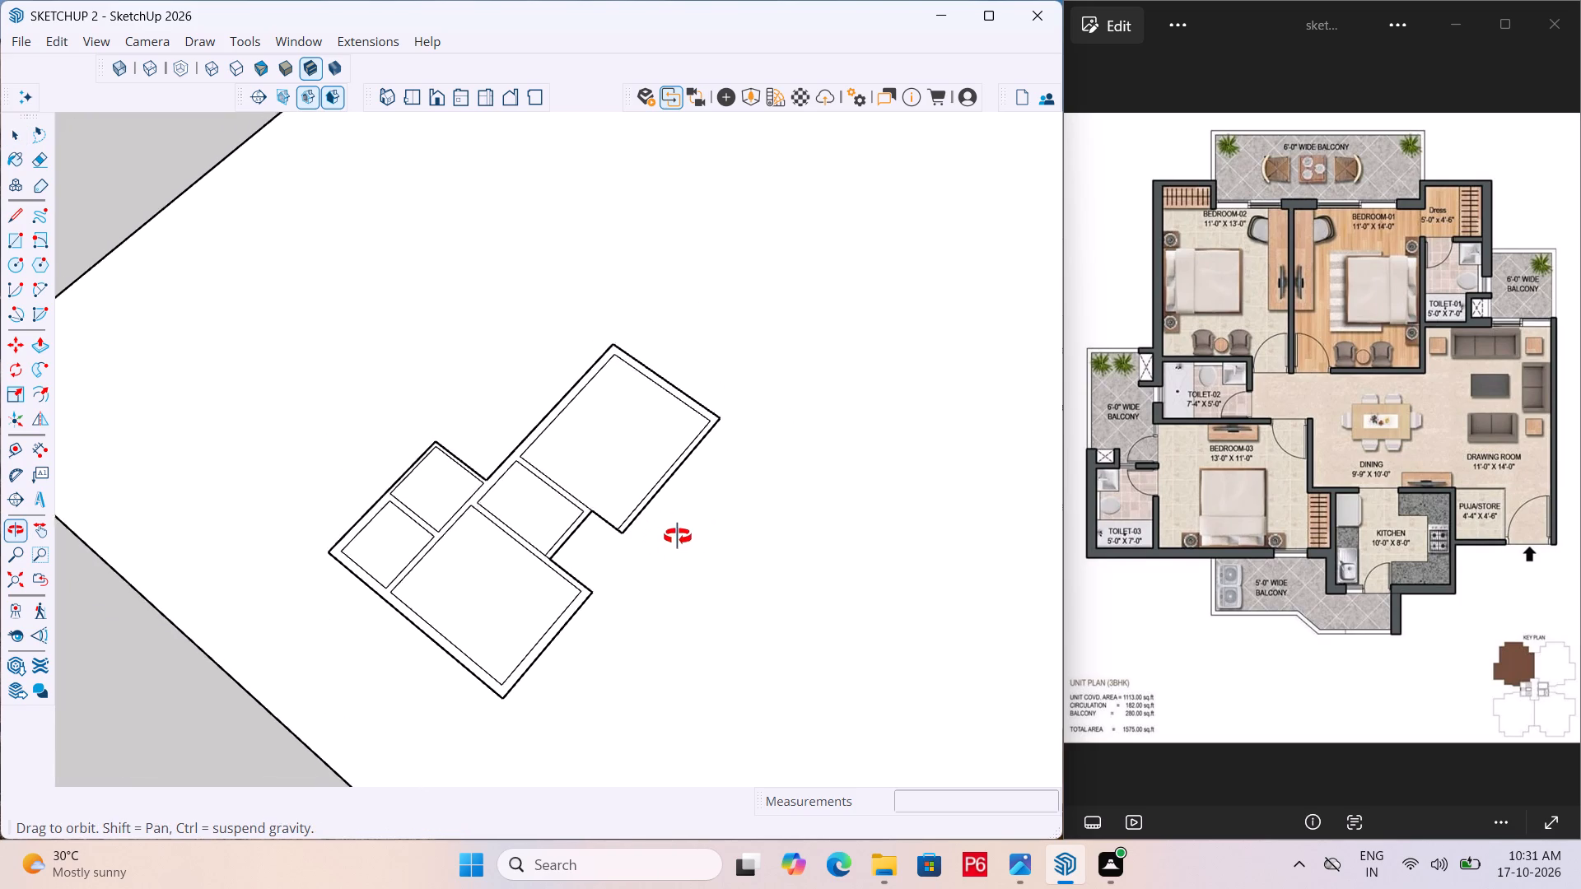
pyautogui.moveTo(678, 537); pyautogui.dragTo(693, 576, button='middle')
pyautogui.scroll(6, 1405, 230)
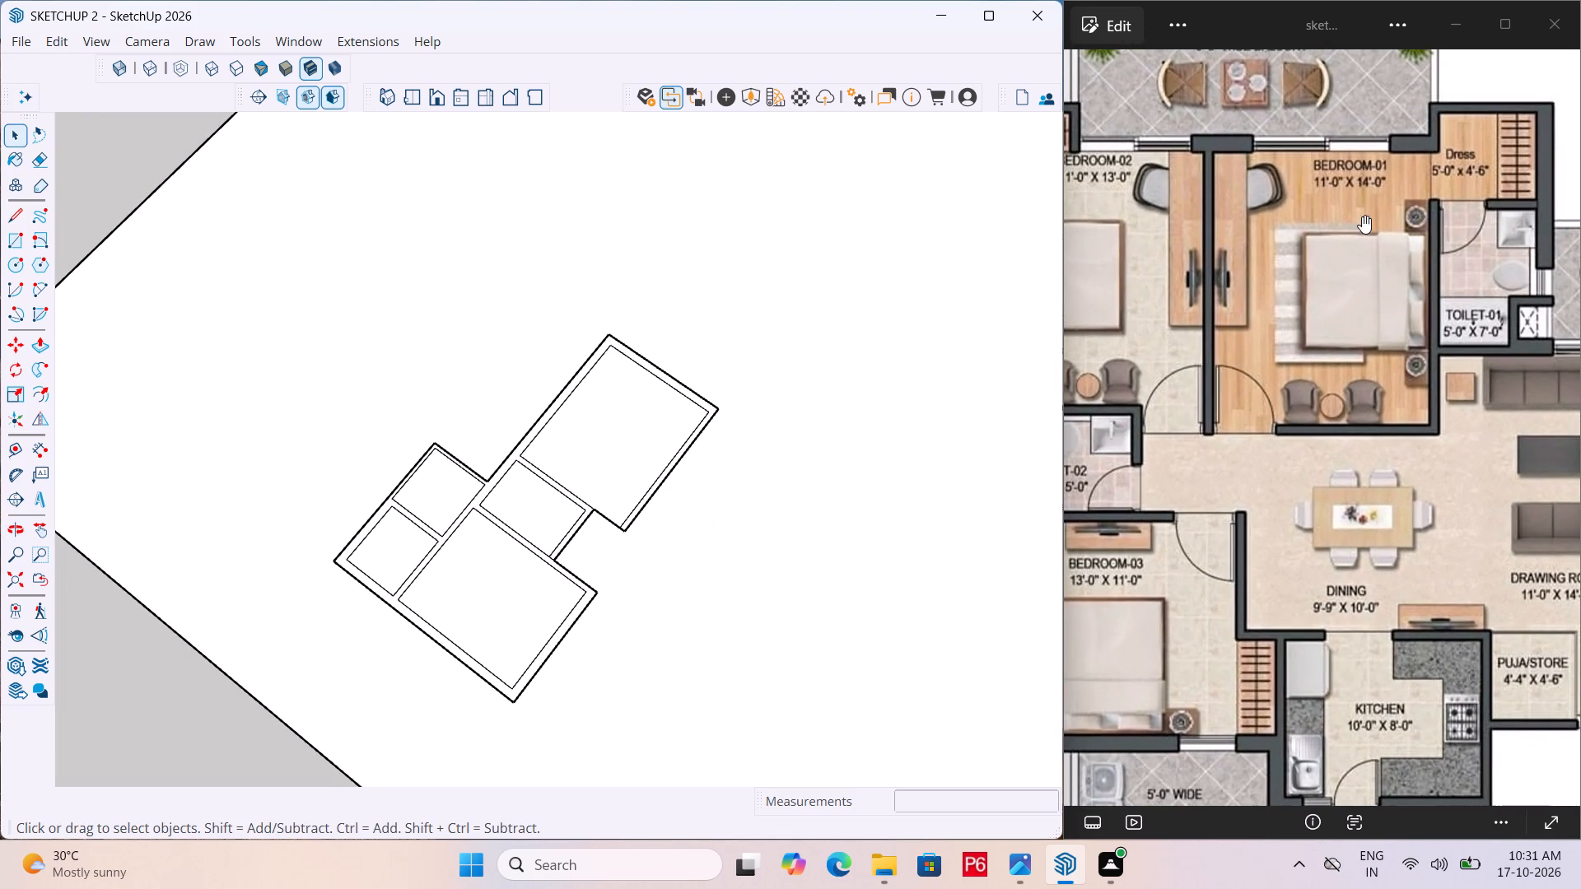
# Place a guide 11' outward from Bedroom-02's outer wall line on the side shared with Bedroom-01.
pyautogui.click(682, 454)
pyautogui.press('t')
pyautogui.press('space')
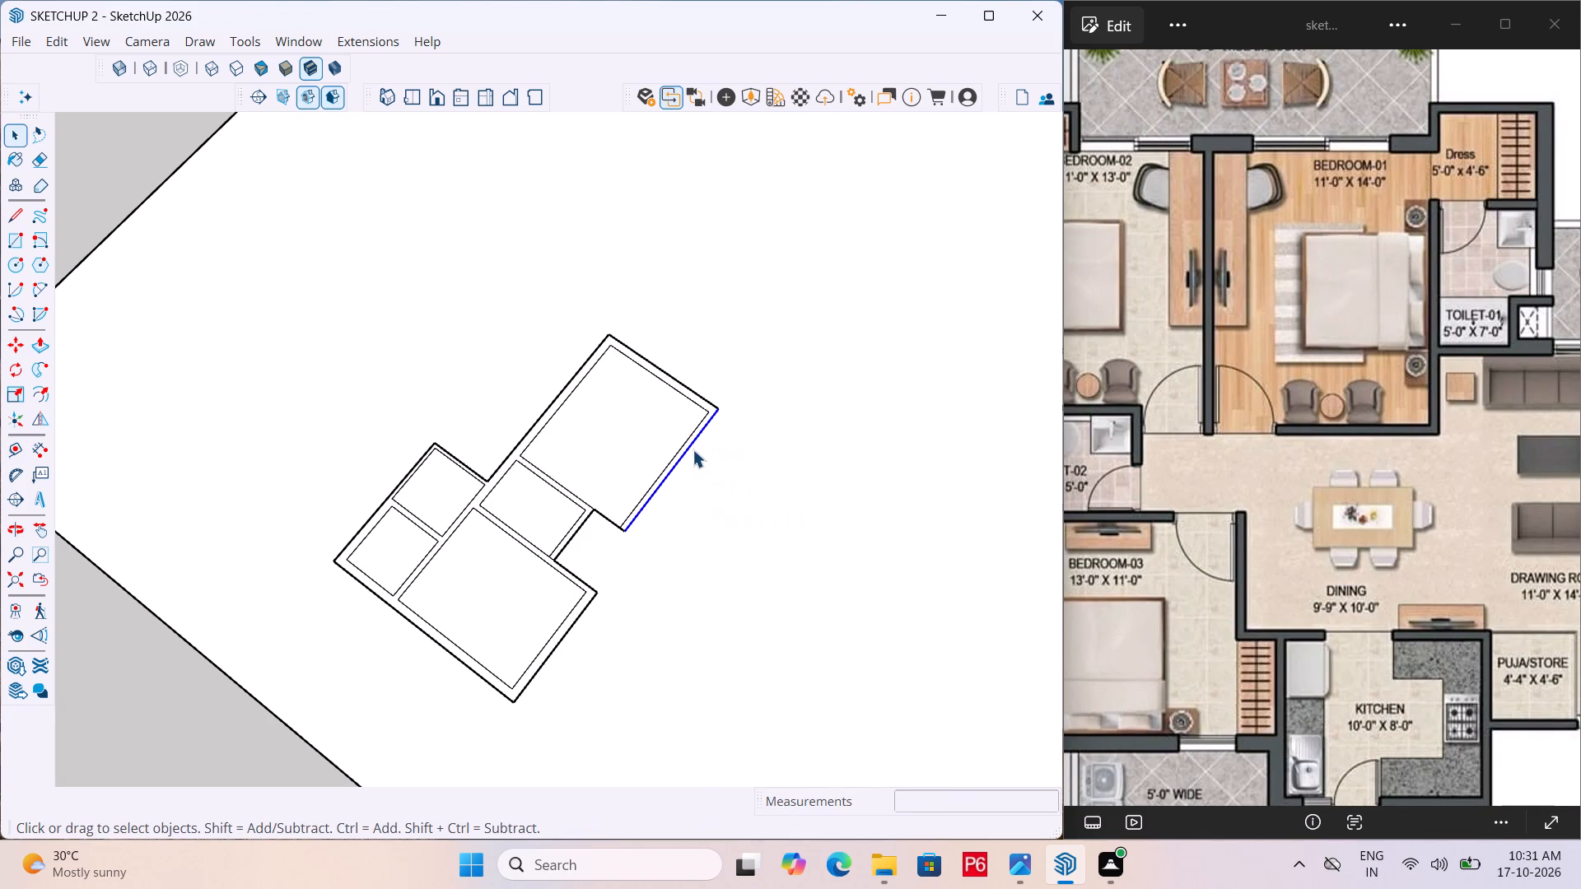
pyautogui.press('t')
pyautogui.click(688, 460)
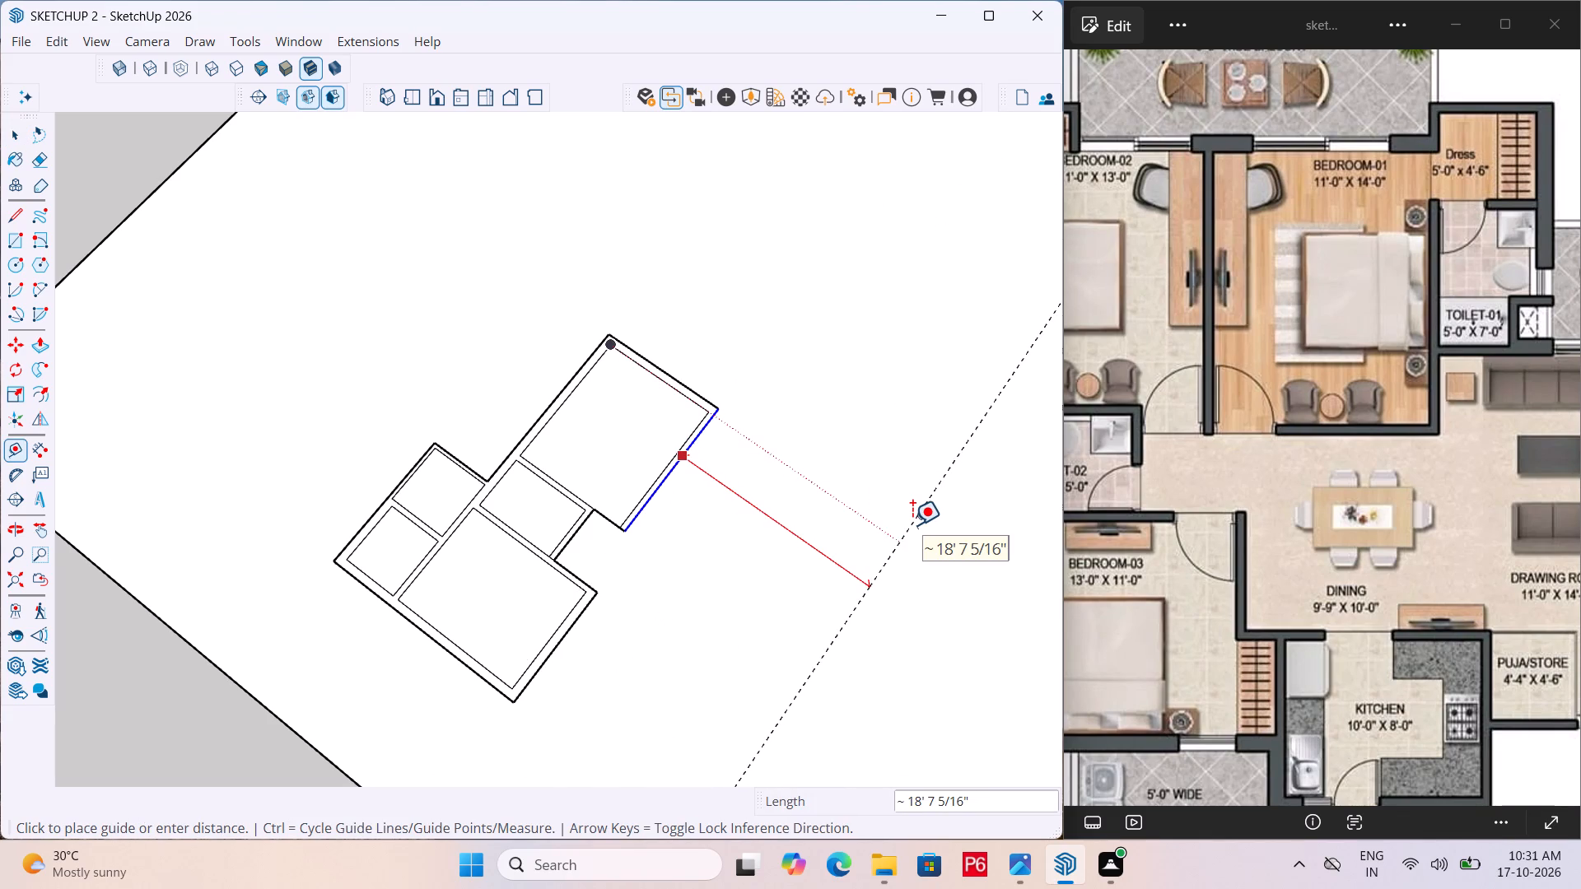
pyautogui.write('11')
pyautogui.press(';')
pyautogui.press('Return')
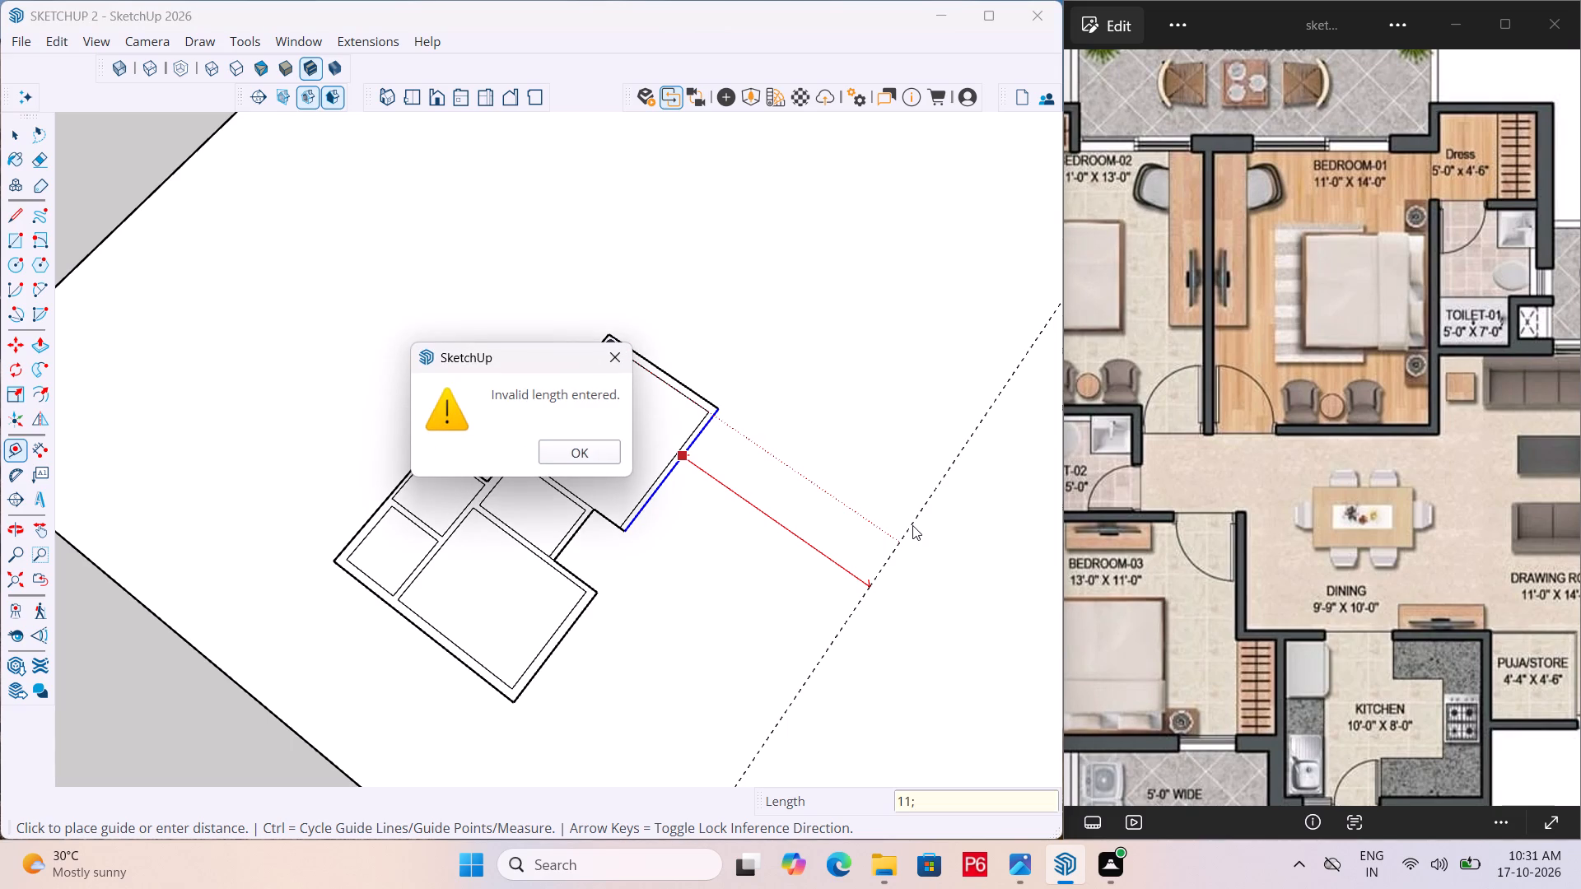
pyautogui.click(612, 365)
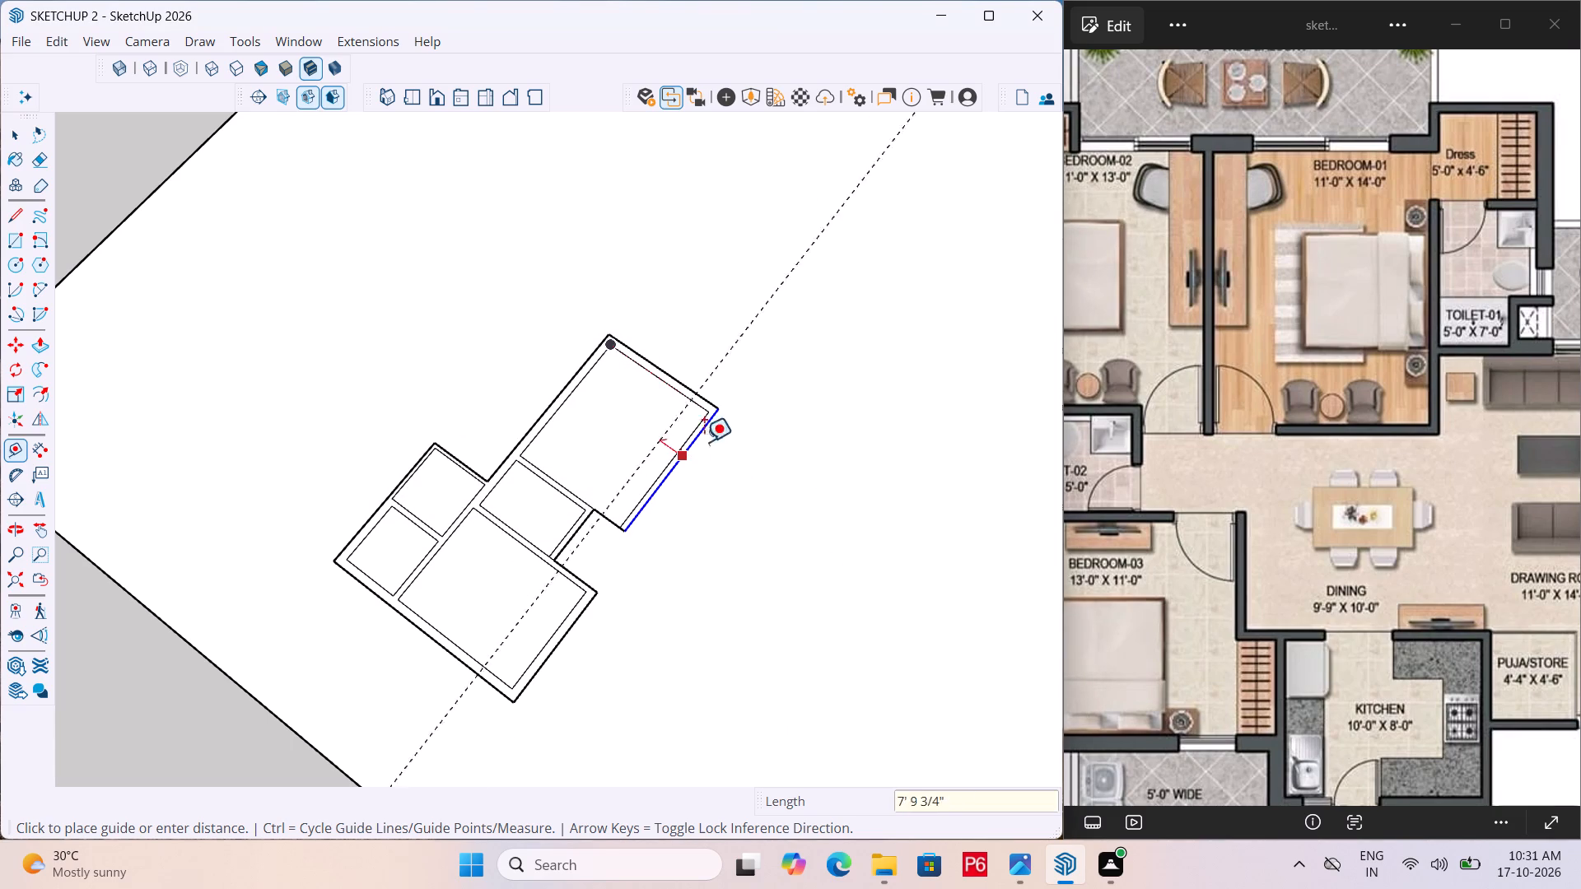
pyautogui.write("11'")
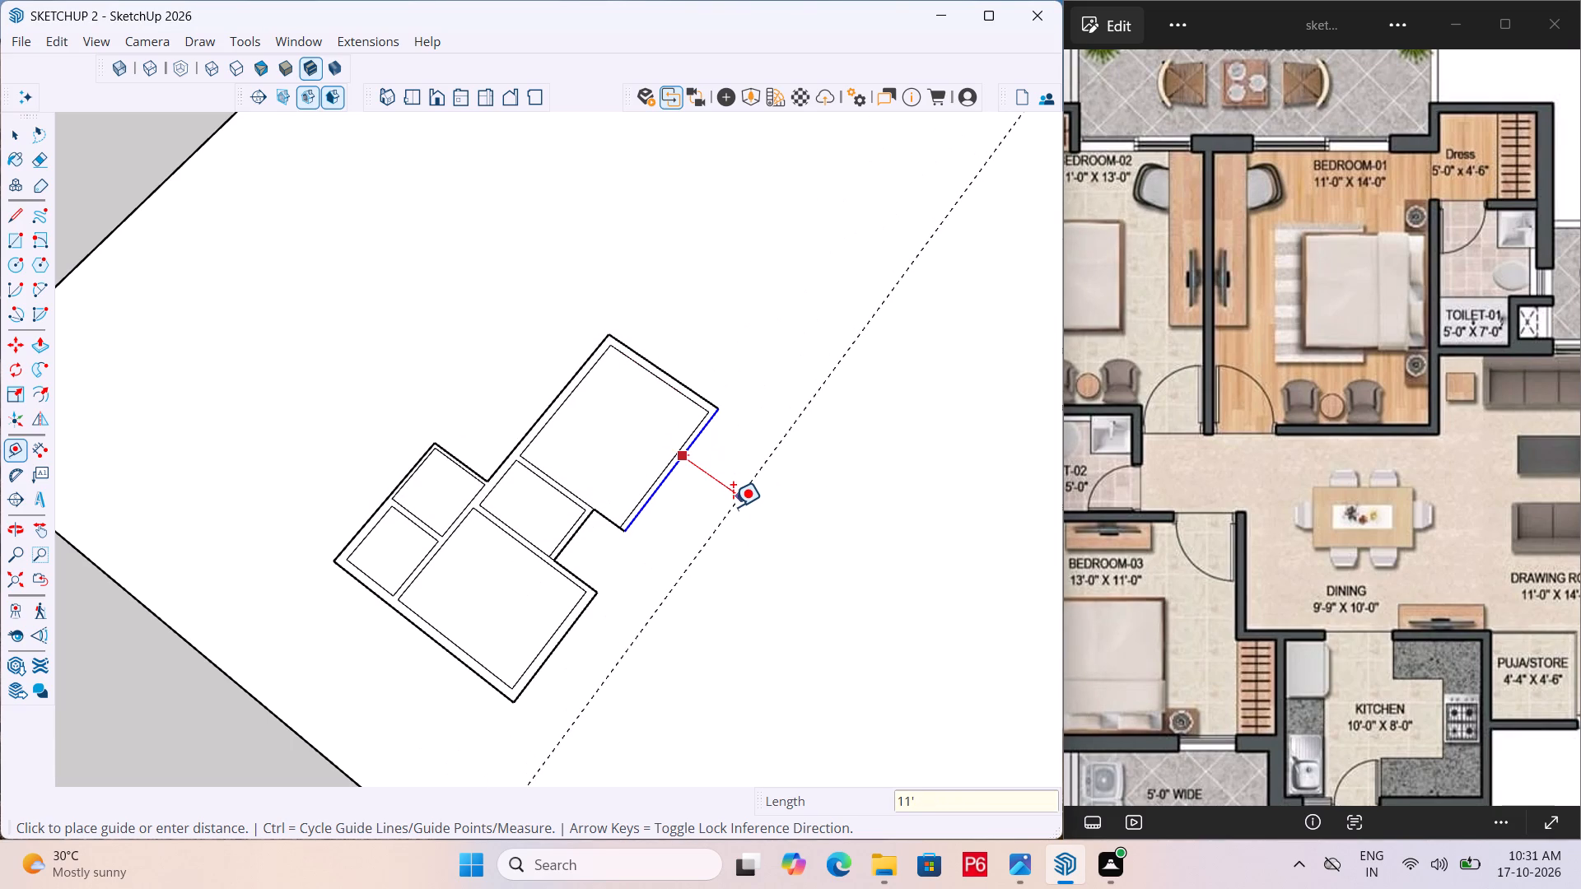
pyautogui.press('Return')
pyautogui.press('space')
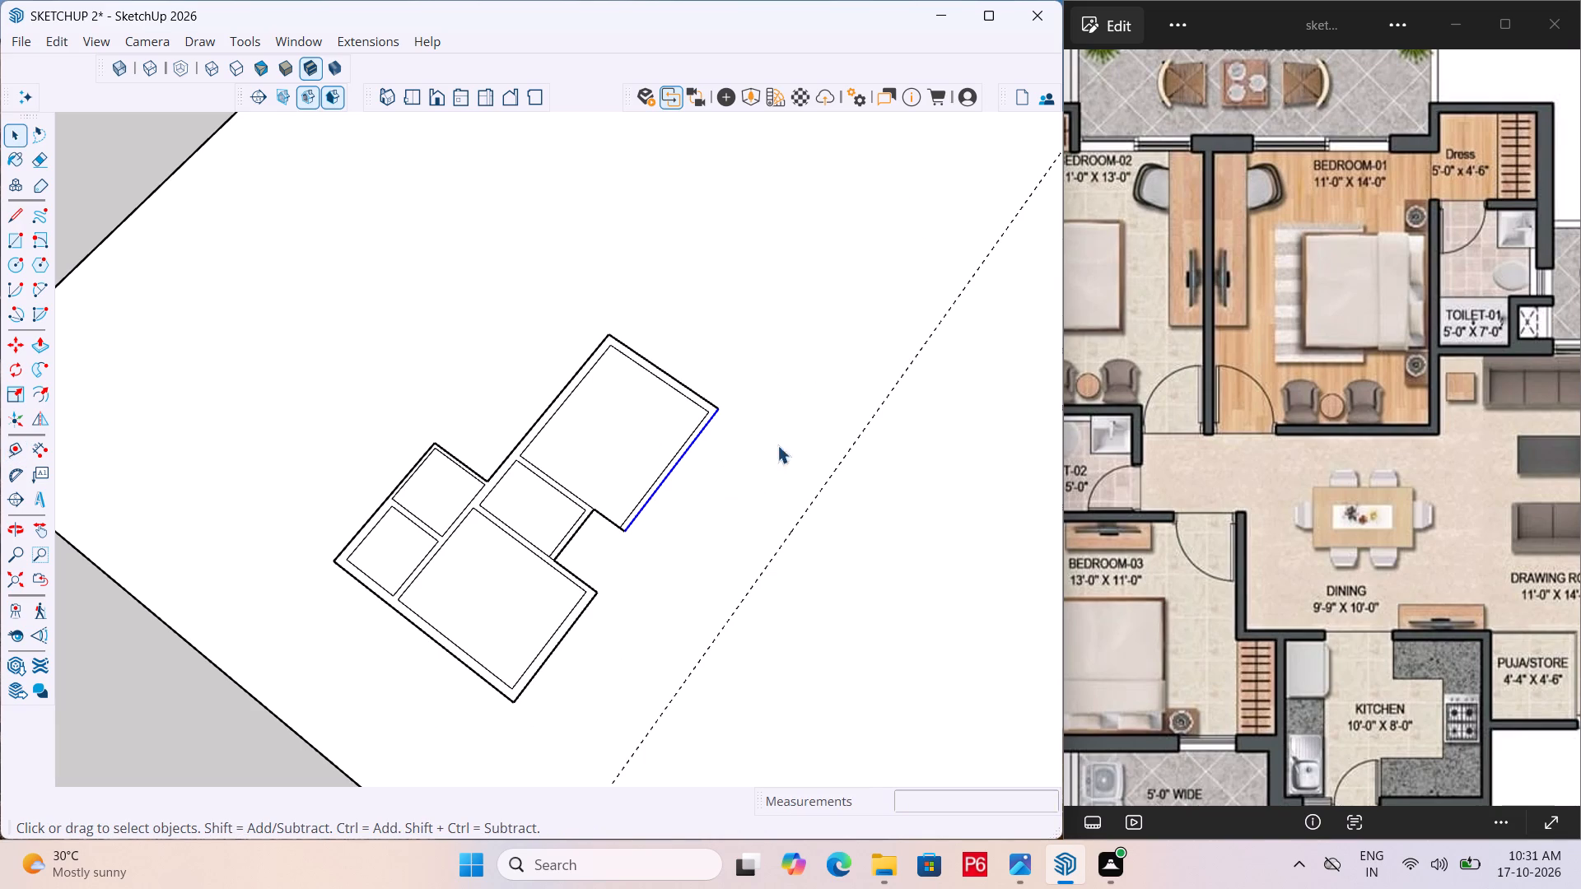
# Draw Bedroom-01's 11' dining-side line from the shared wall's outer corner to the guide.
pyautogui.press('l')
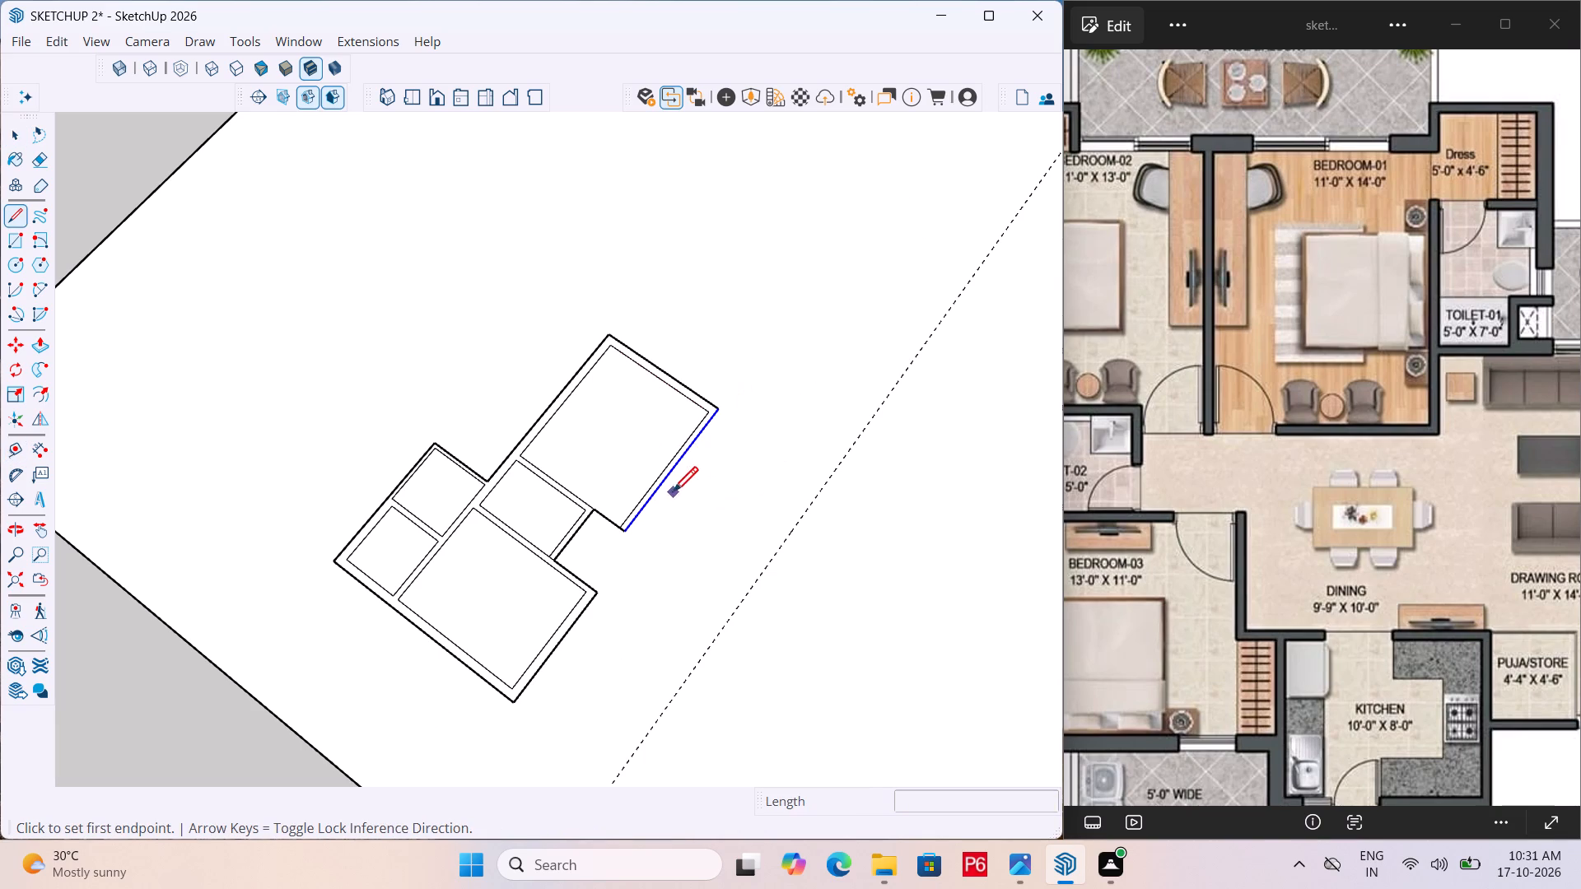
pyautogui.scroll(3, 636, 552)
pyautogui.click(624, 526)
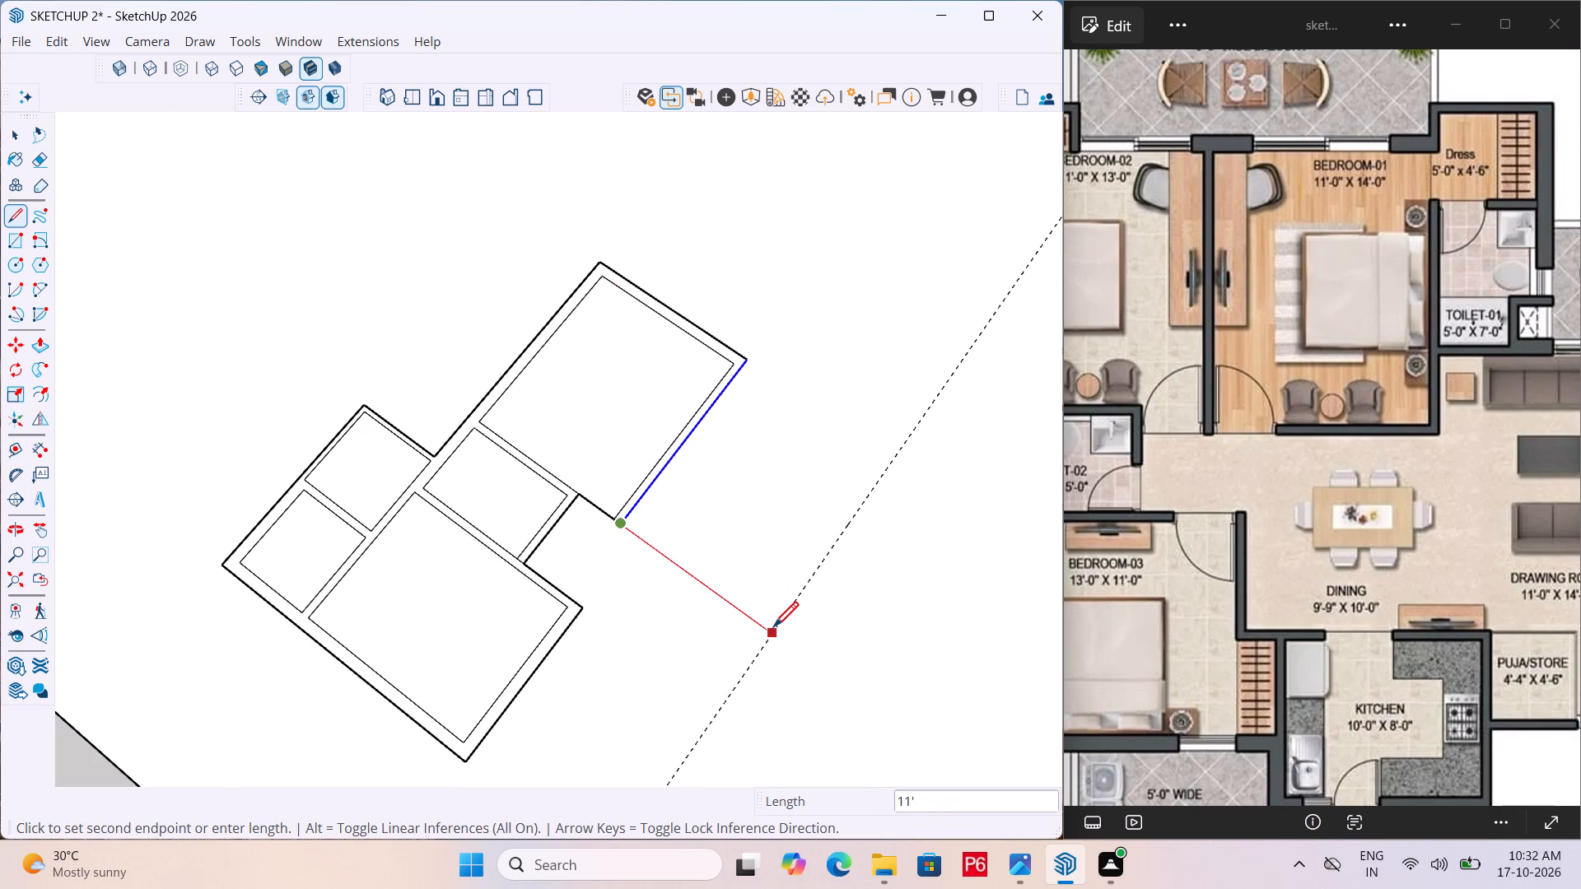
pyautogui.click(771, 630)
pyautogui.press('space')
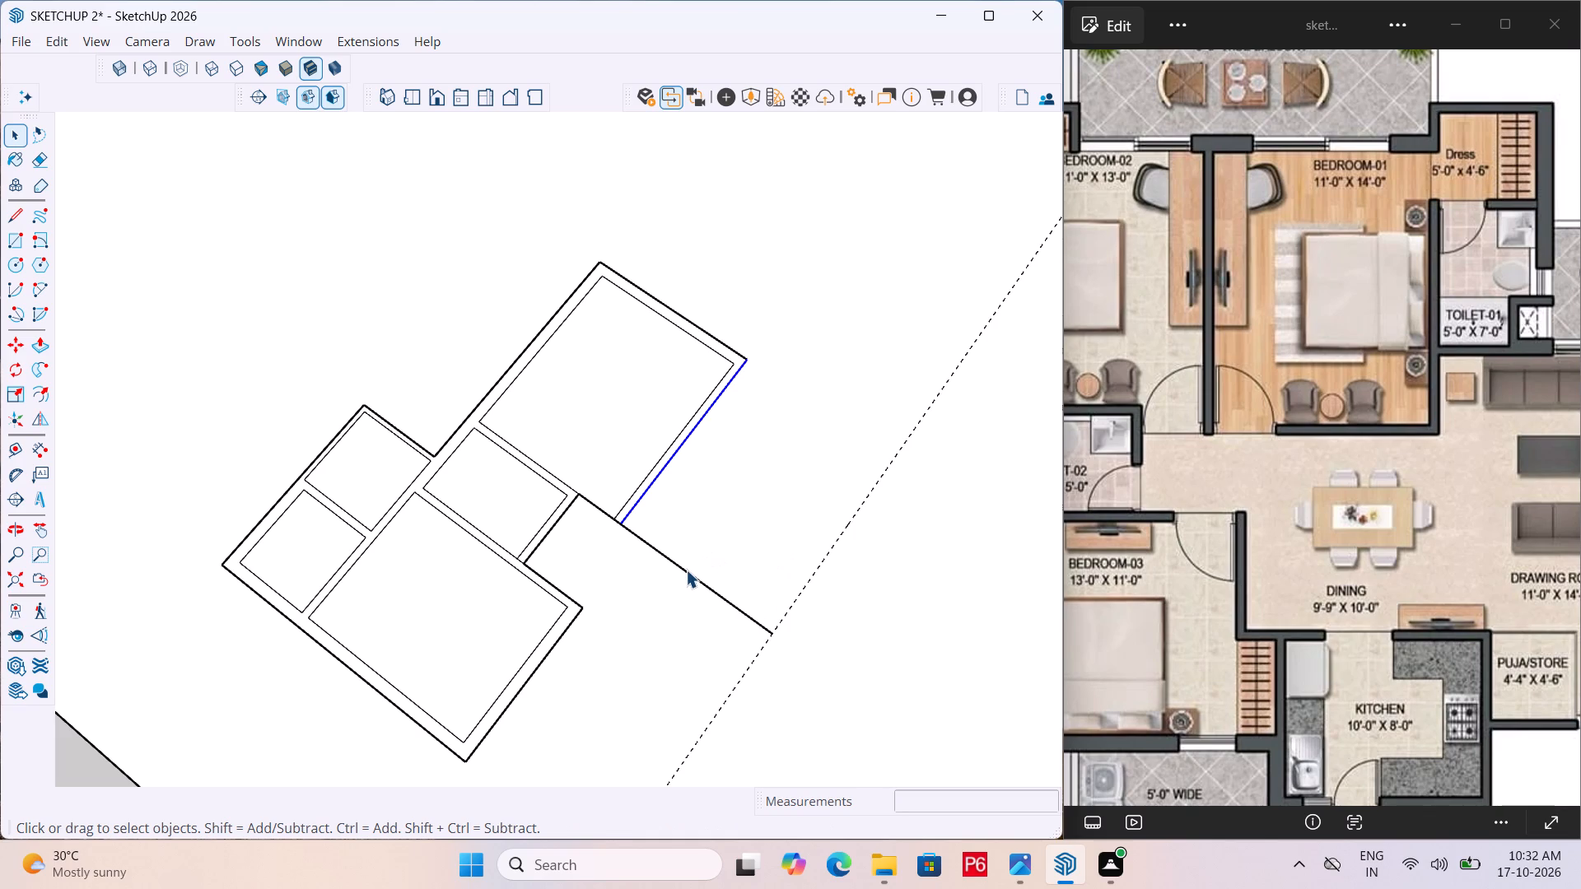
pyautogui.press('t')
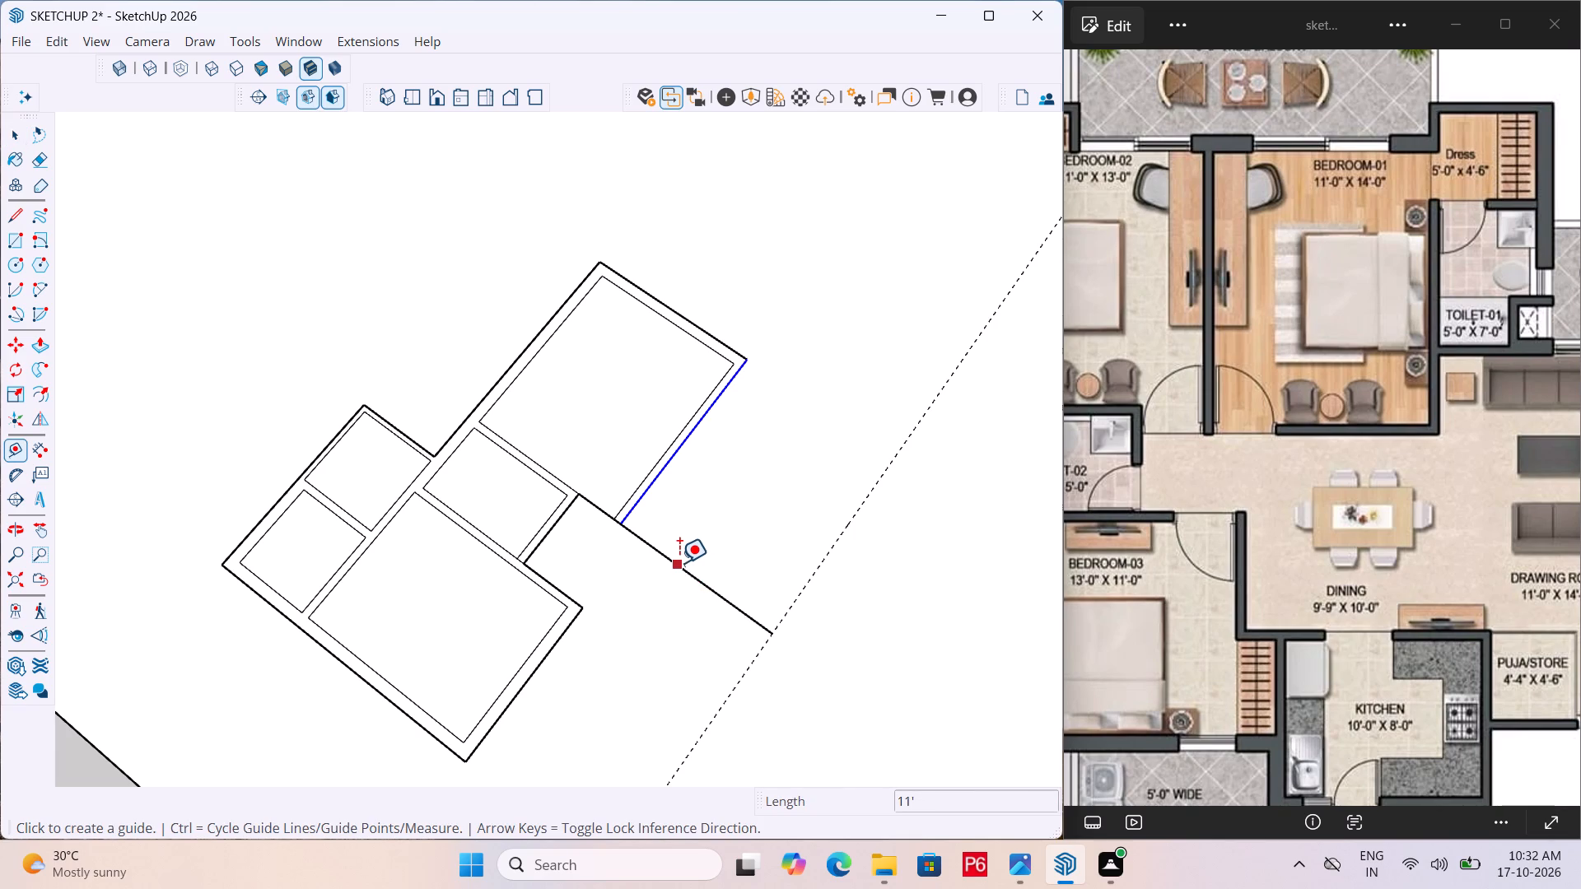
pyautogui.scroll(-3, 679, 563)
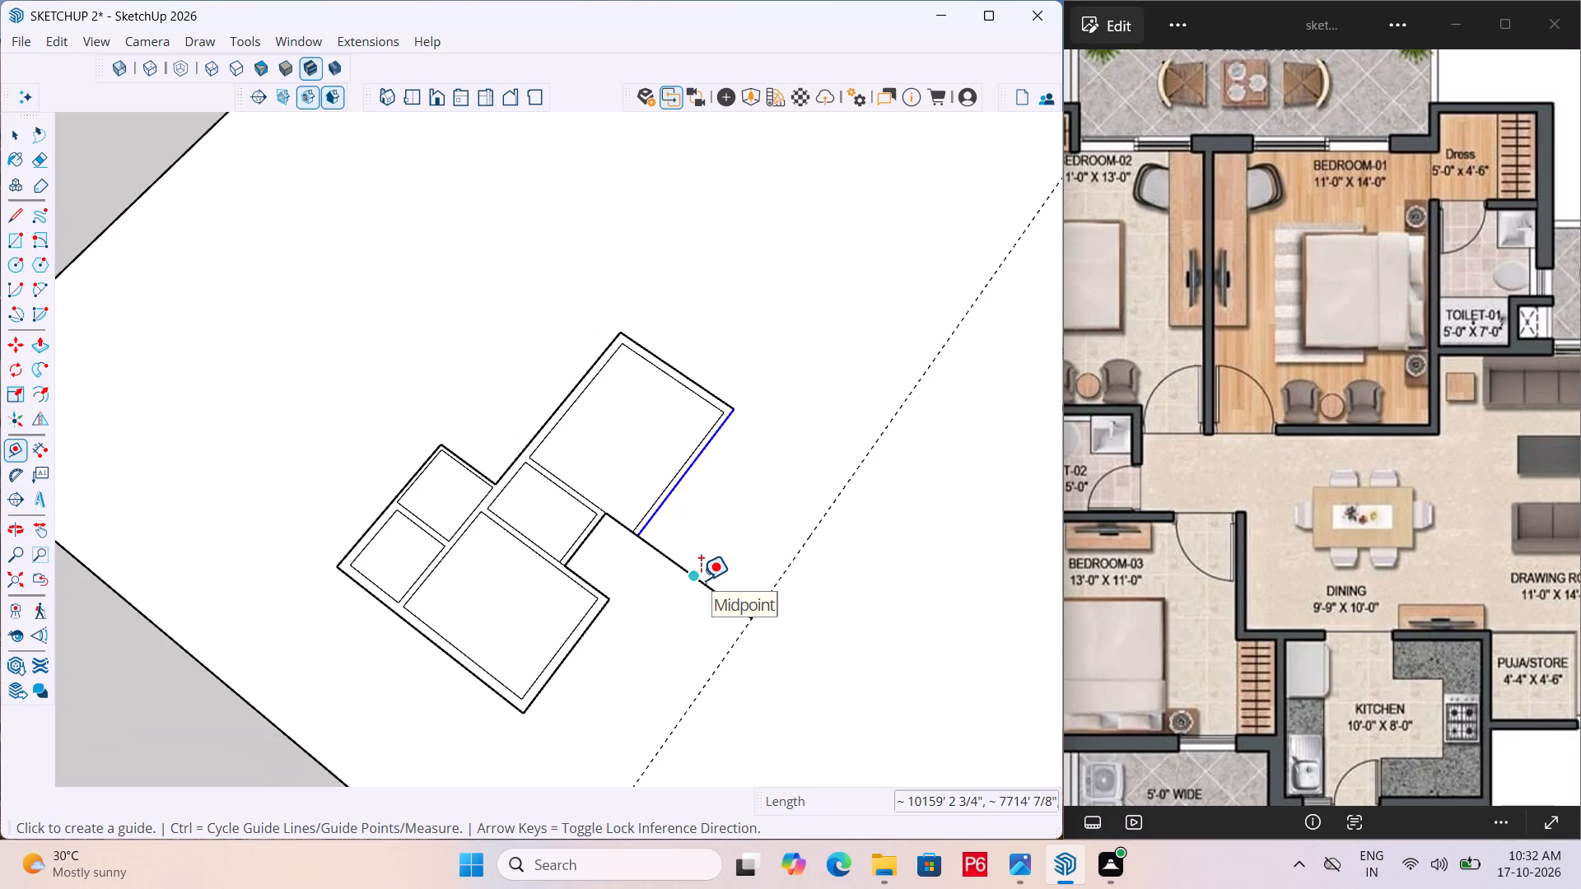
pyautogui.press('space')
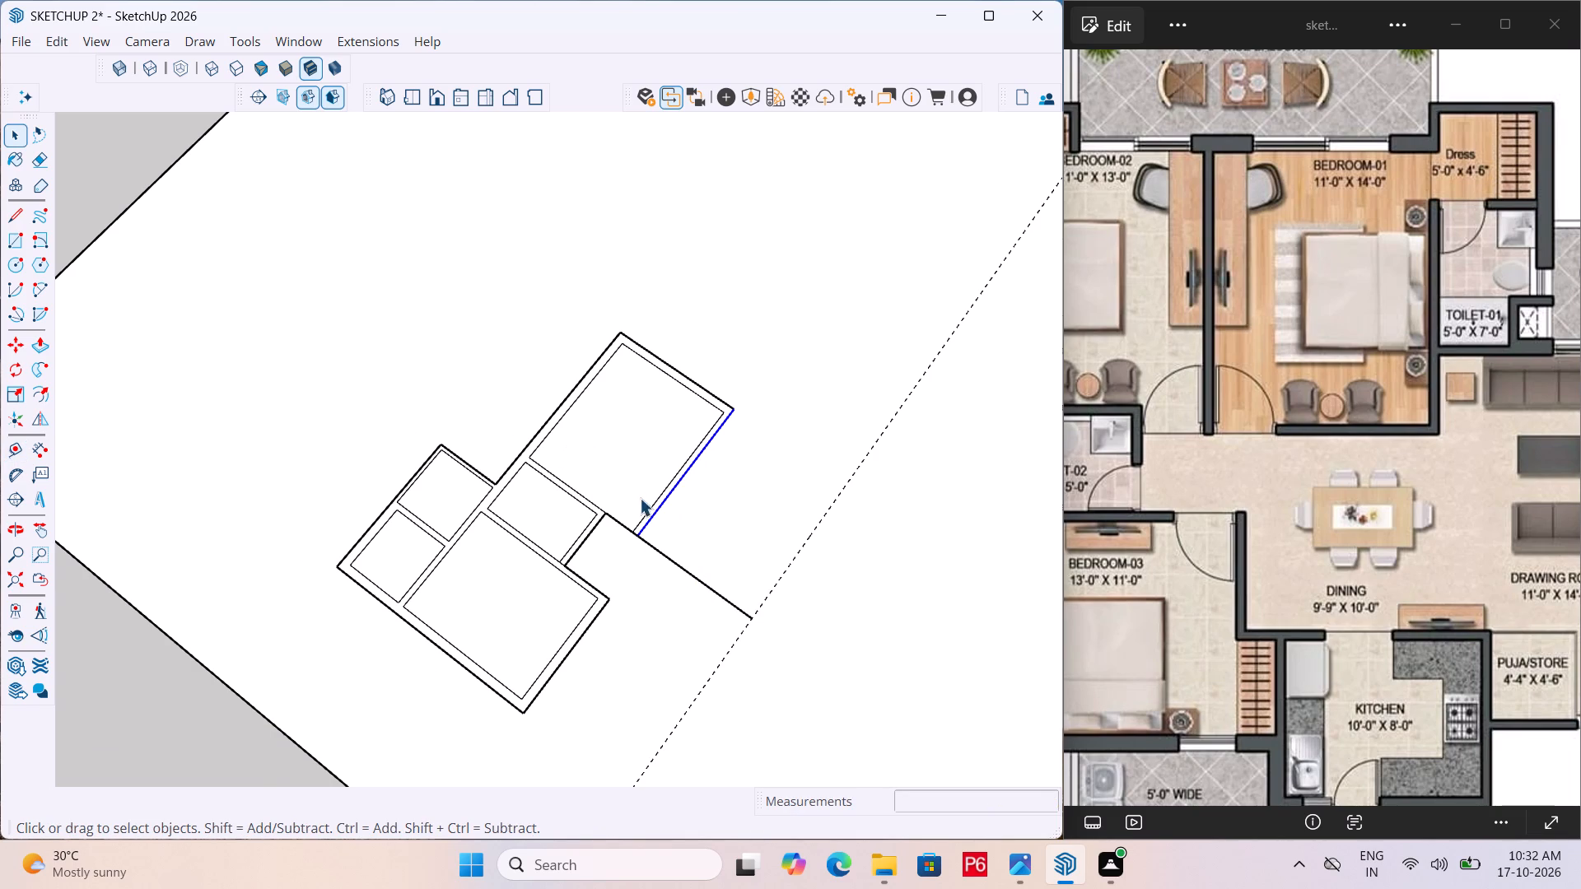
# Place a guide about 1' 4" toward the dining area from Bedroom-02's short line beside Toilet-02.
pyautogui.scroll(7, 609, 529)
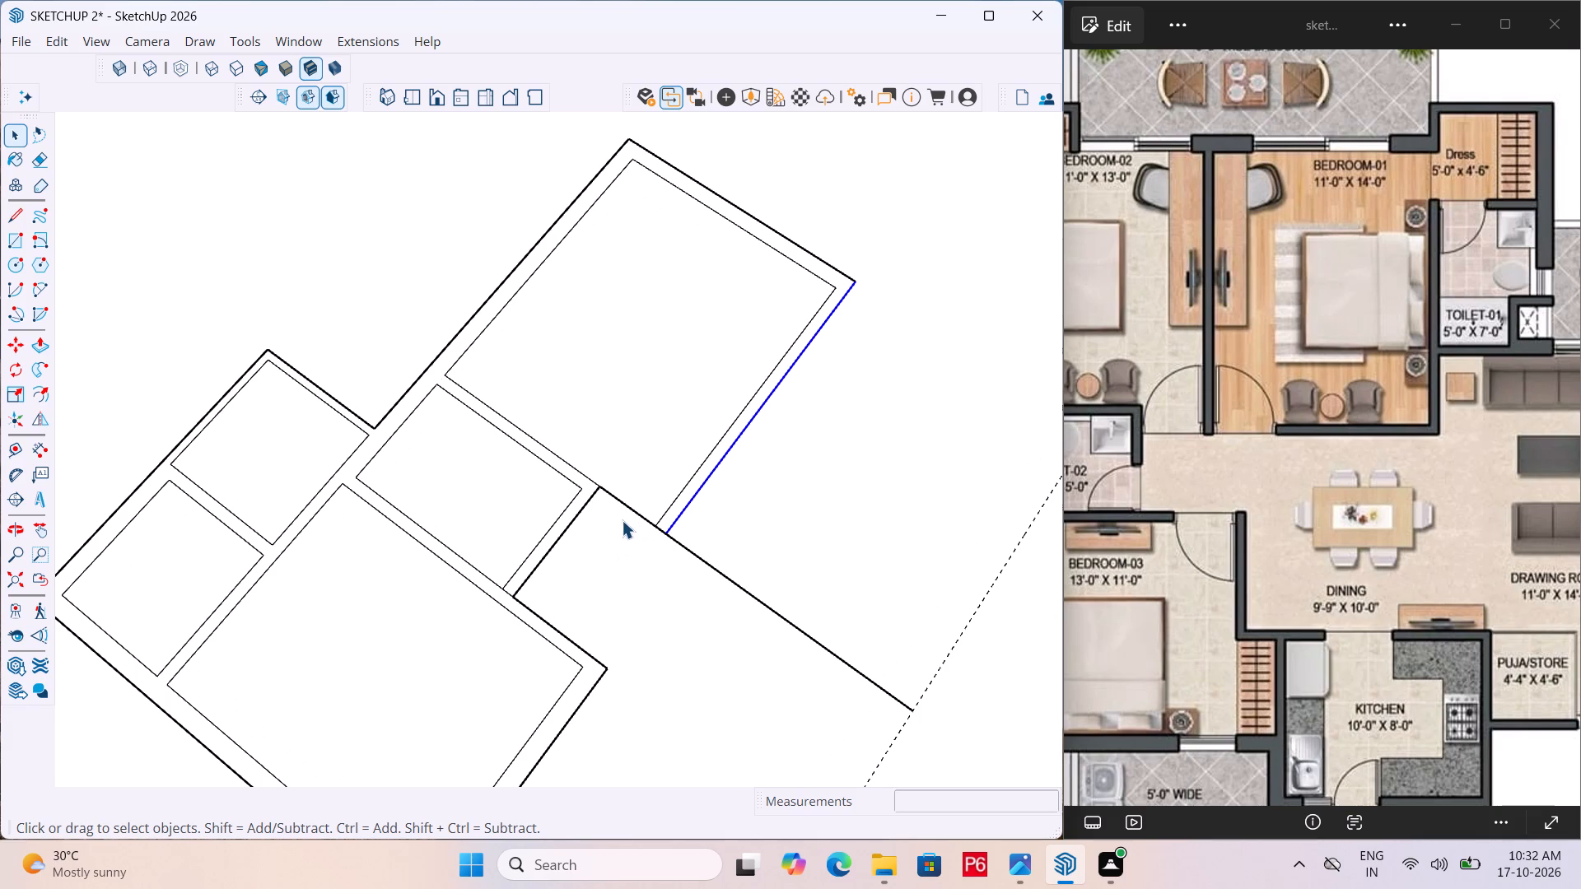
pyautogui.click(630, 509)
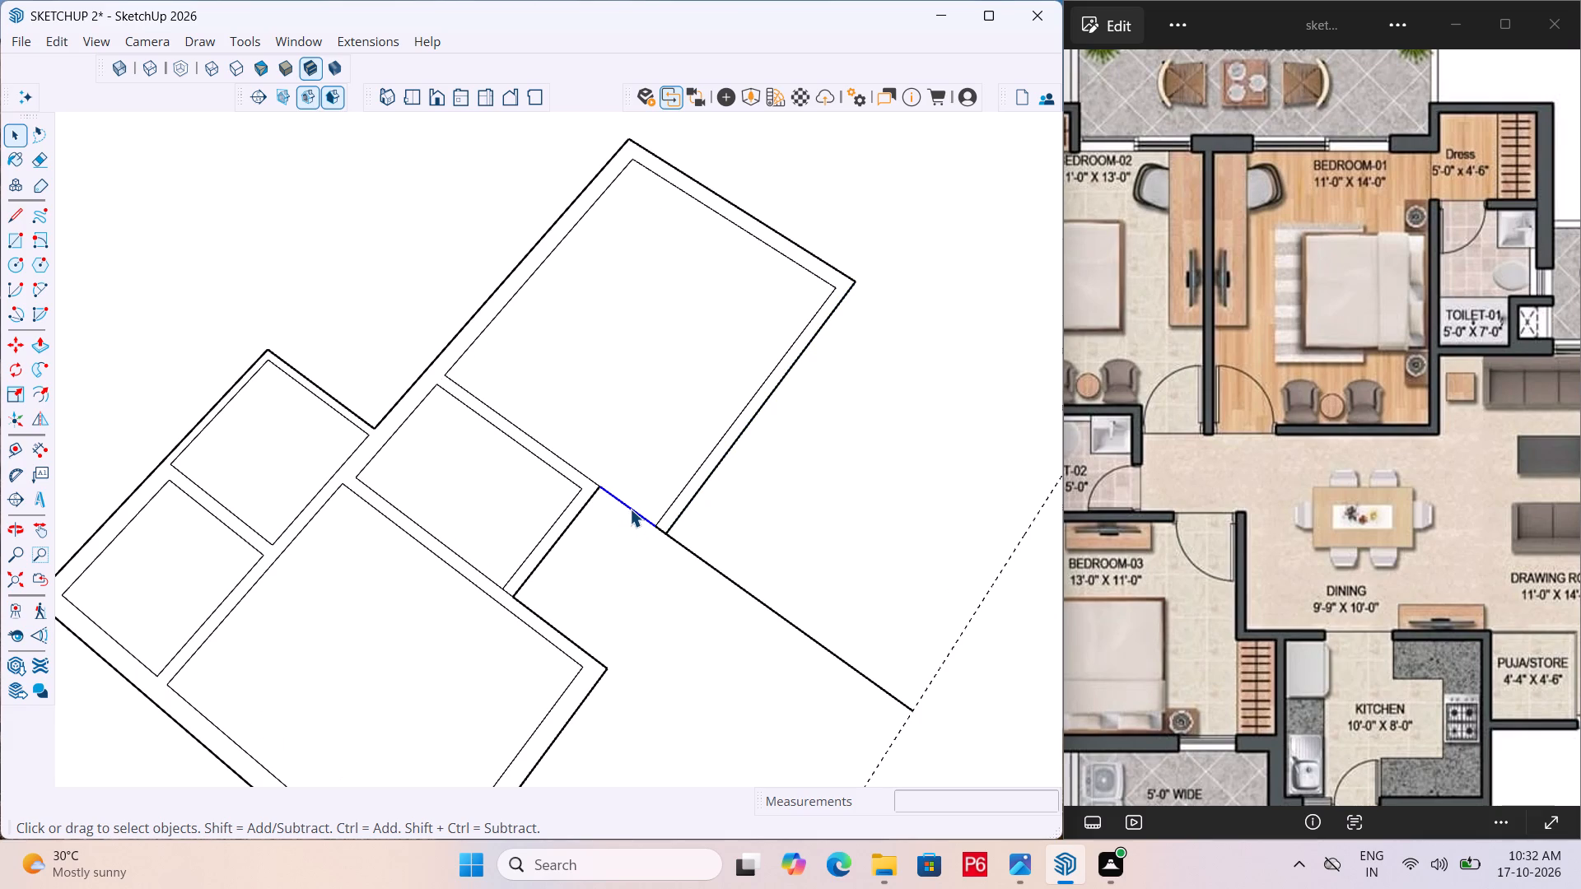
pyautogui.press('Escape')
pyautogui.press('t')
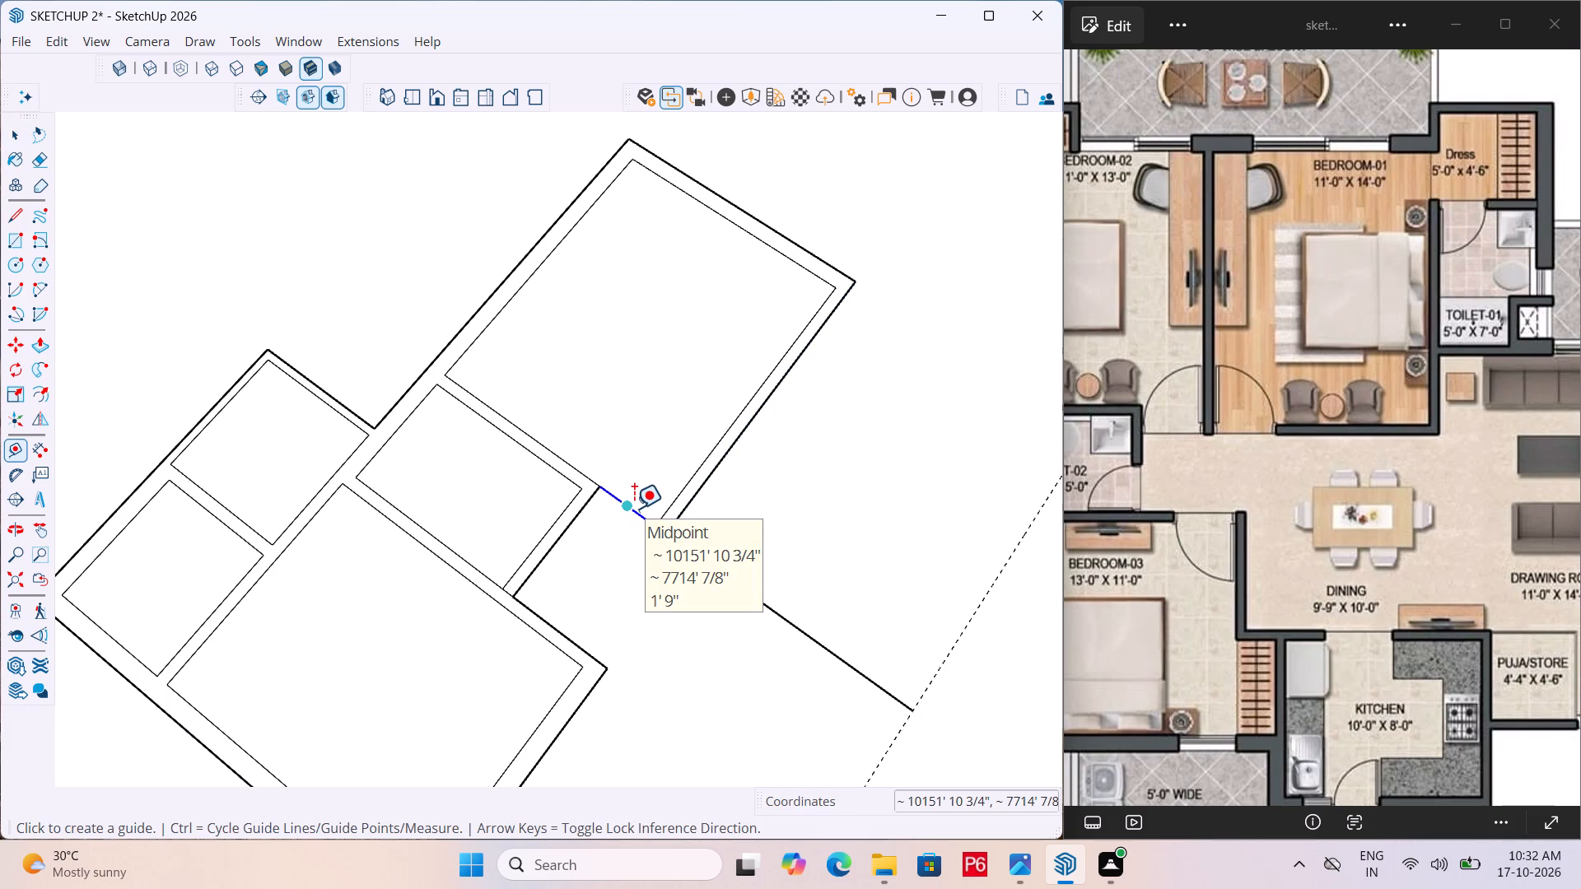
pyautogui.click(641, 519)
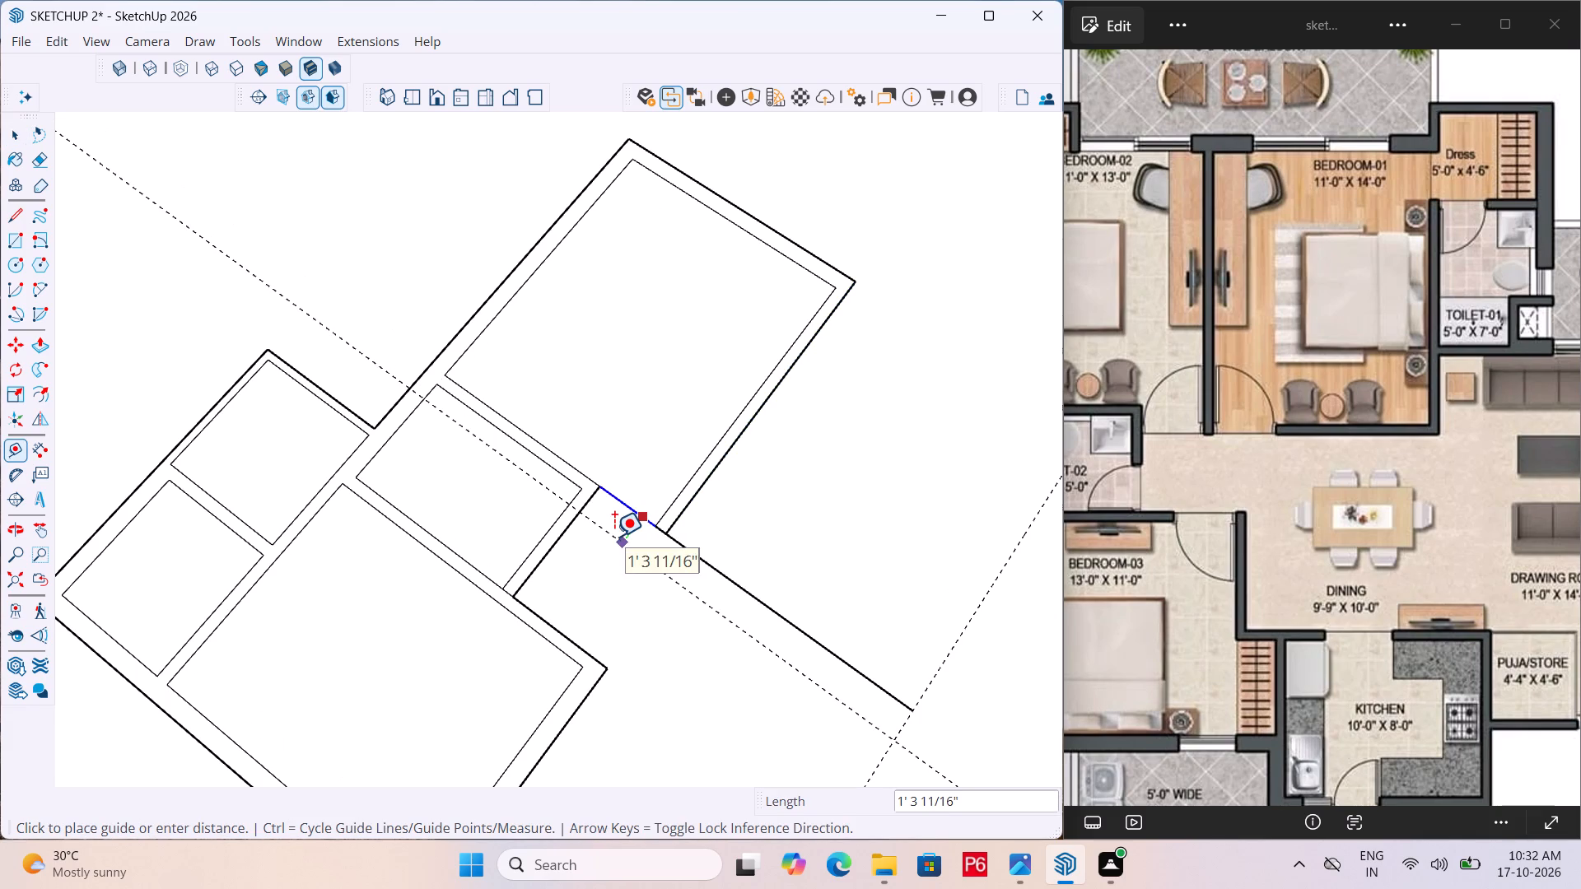
pyautogui.click(614, 537)
pyautogui.press('space')
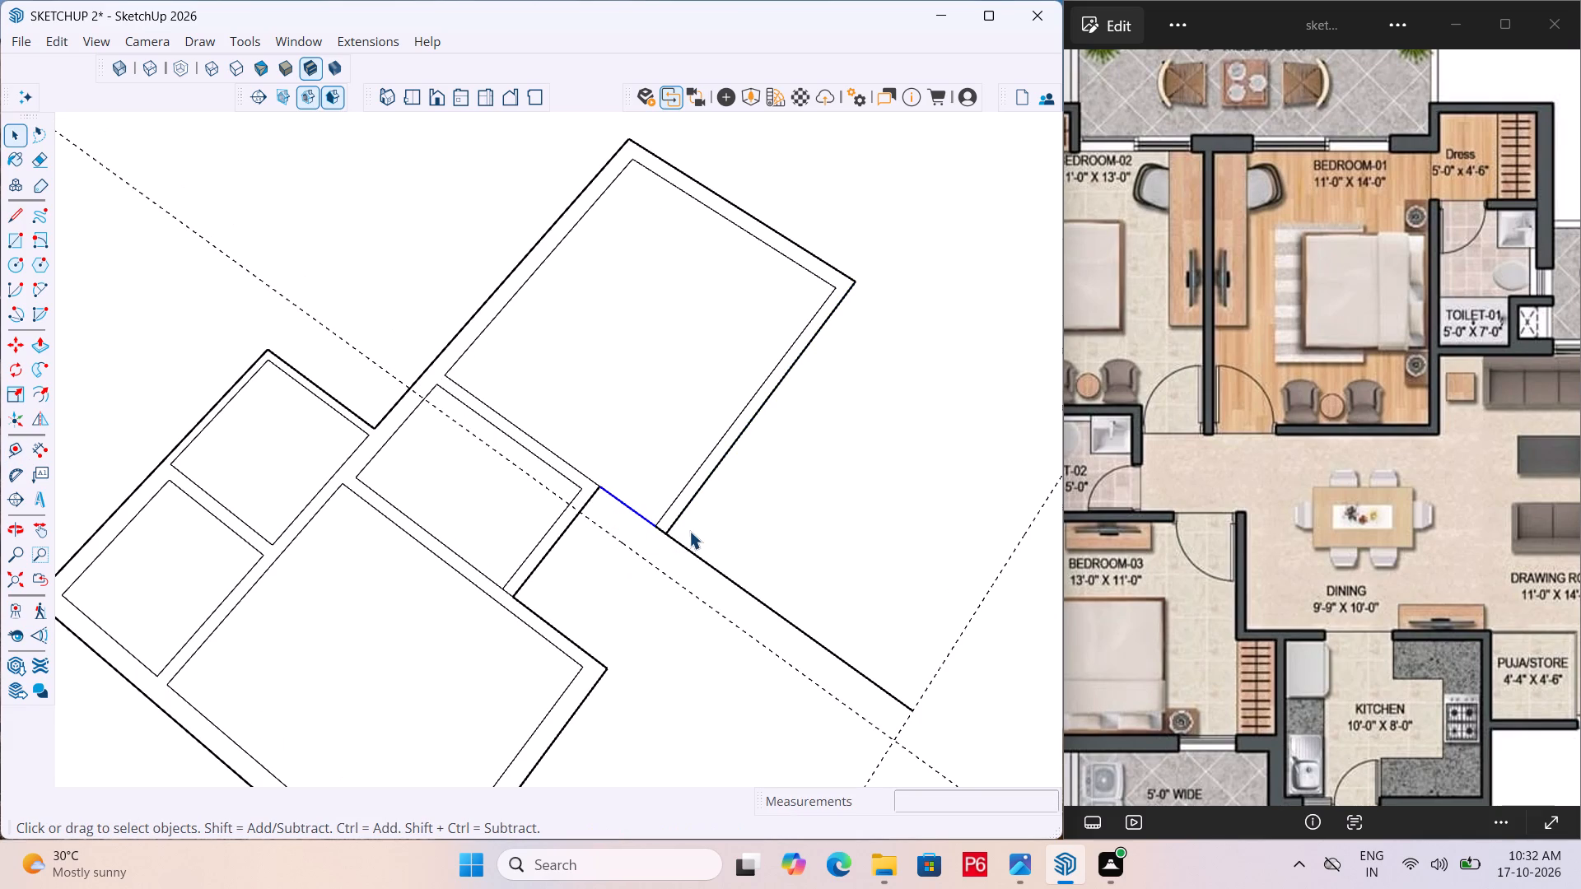
# Extend the shared wall's Bedroom-02 face with a line about 1' 4" long to the new guide.
pyautogui.scroll(4, 661, 514)
pyautogui.press('l')
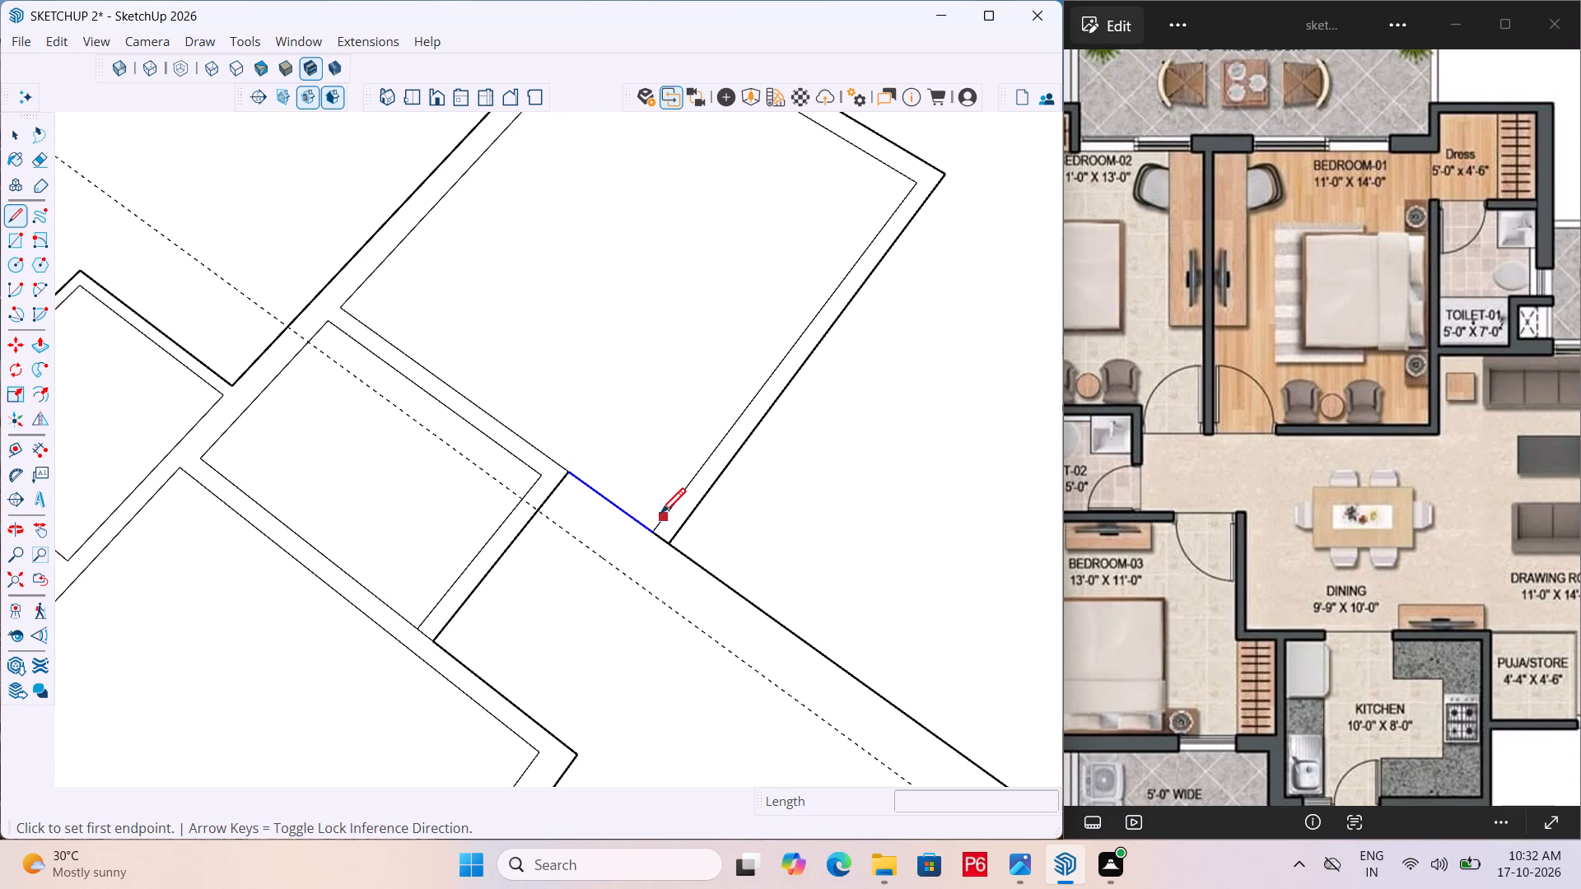
pyautogui.click(649, 529)
pyautogui.click(618, 566)
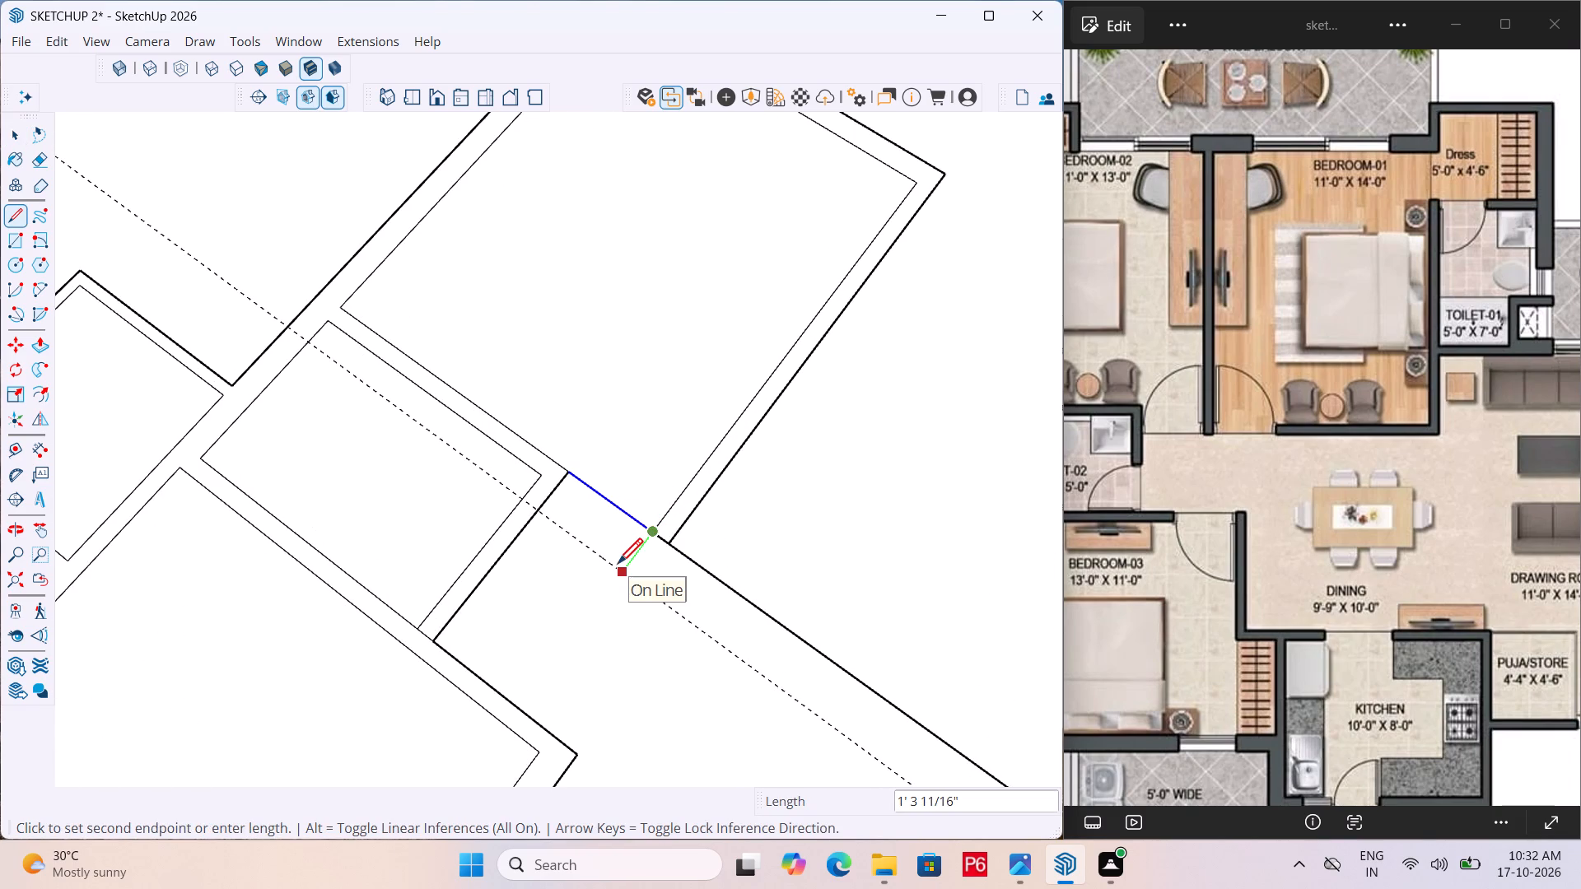
pyautogui.press('space')
# Extend the shared wall's Bedroom-01 face about 1' 4" to the guide and close the wall end with a 6" line.
pyautogui.press('t')
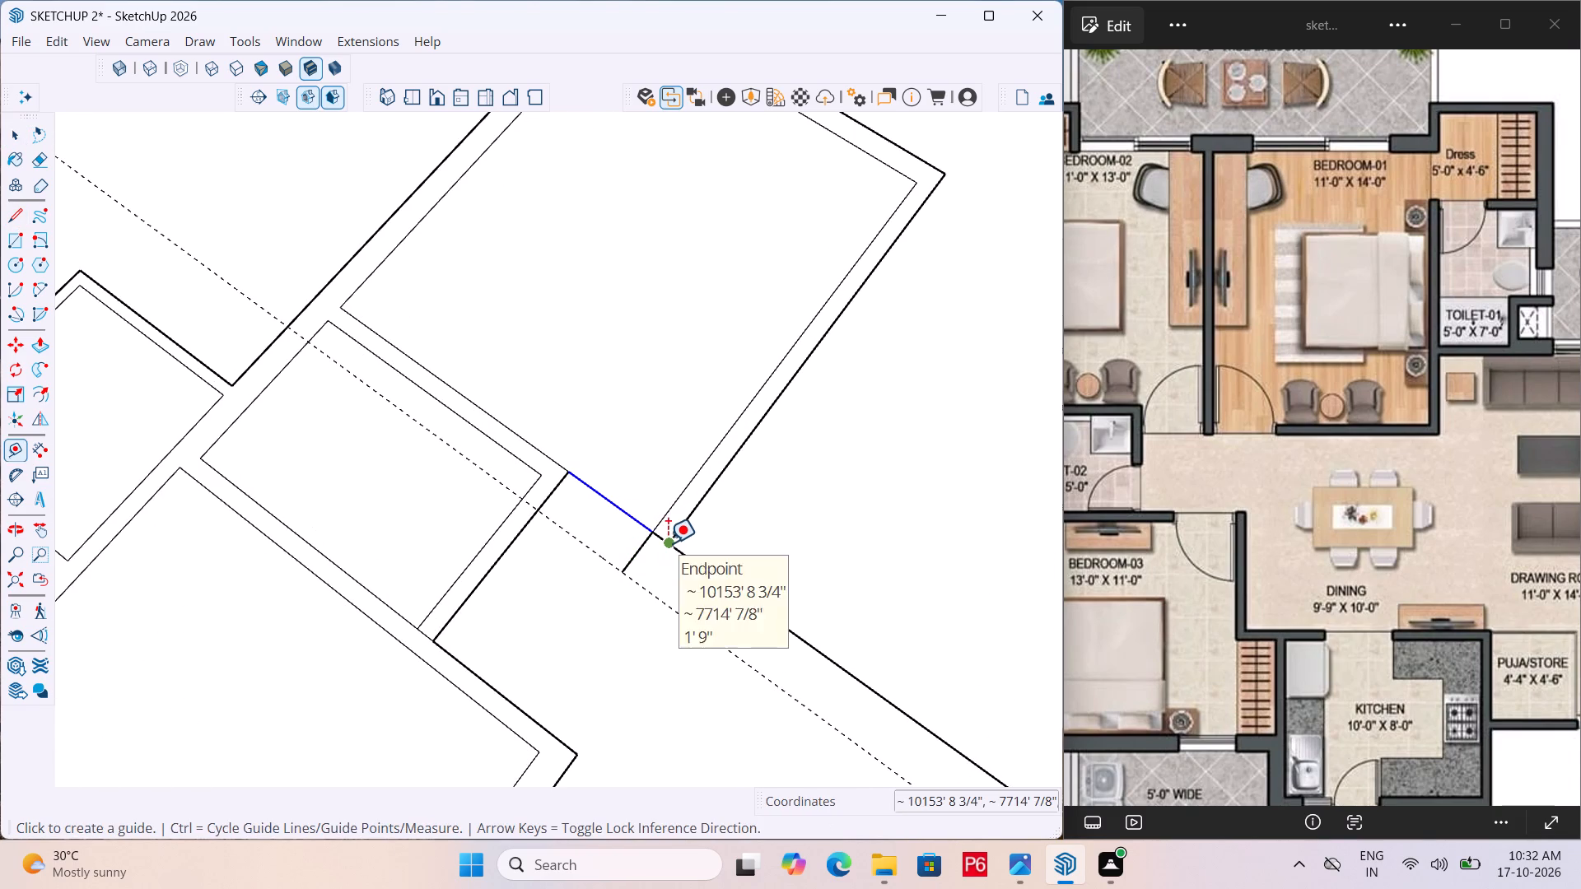
pyautogui.click(668, 543)
pyautogui.click(637, 575)
pyautogui.press('space')
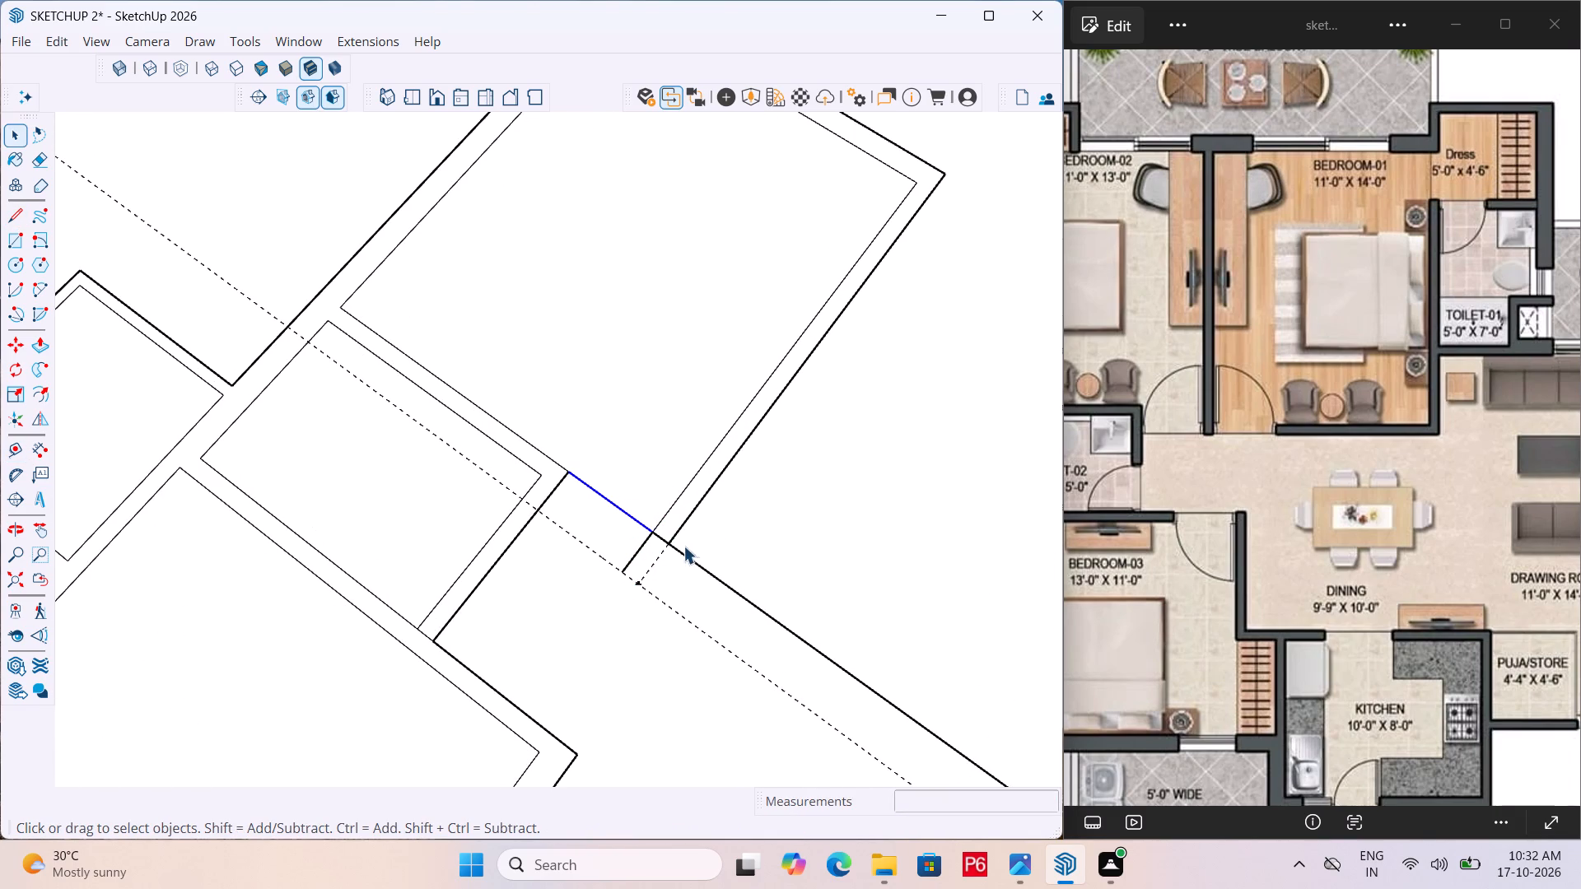
pyautogui.press('t')
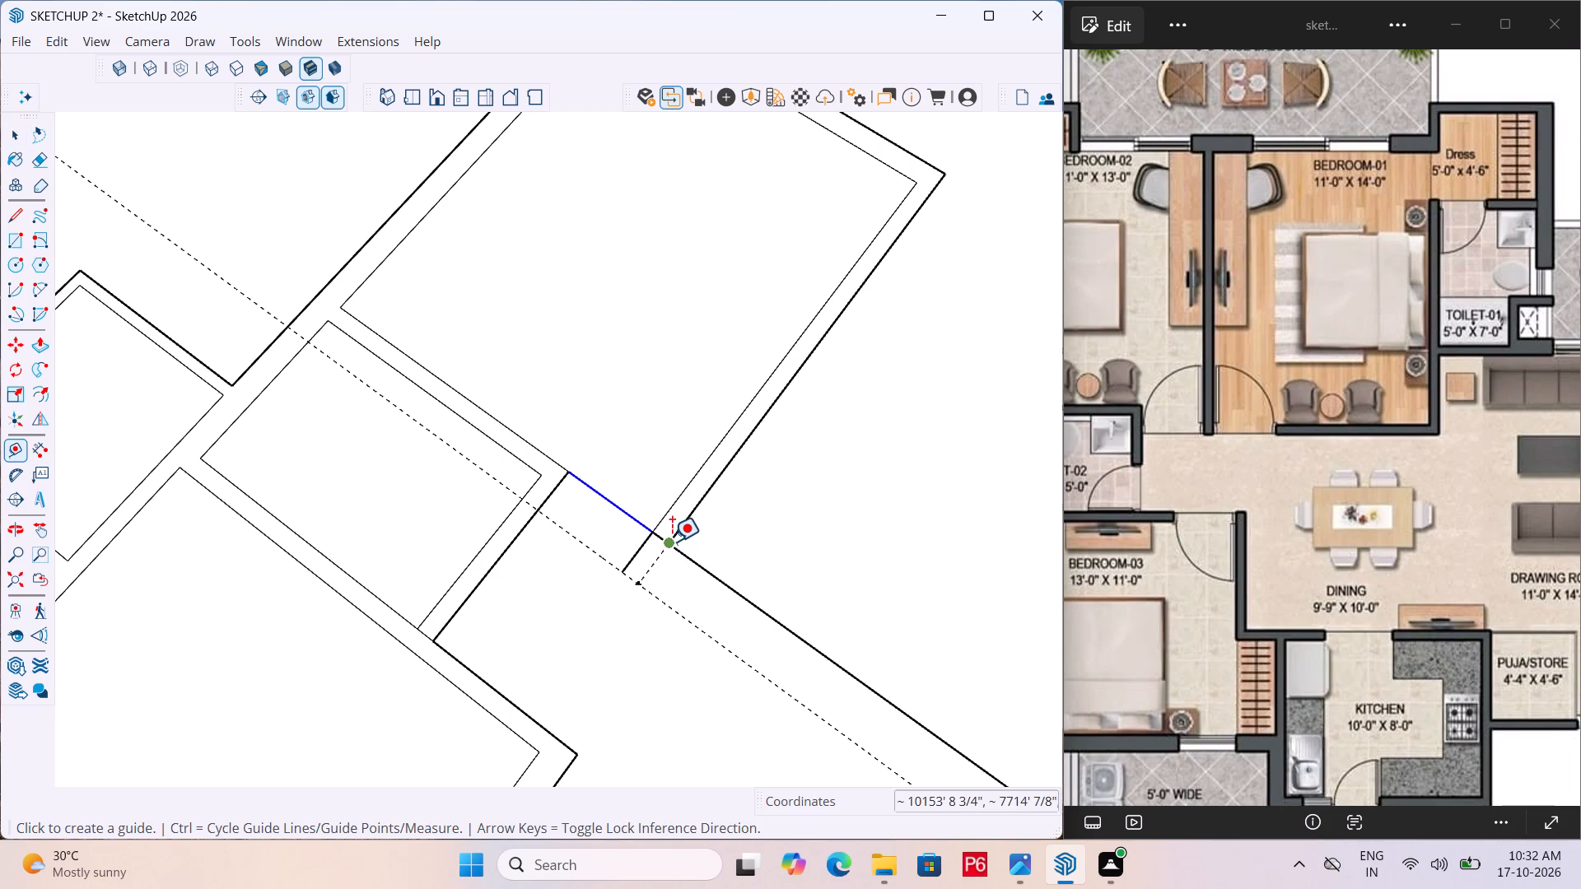
pyautogui.press('l')
pyautogui.click(670, 542)
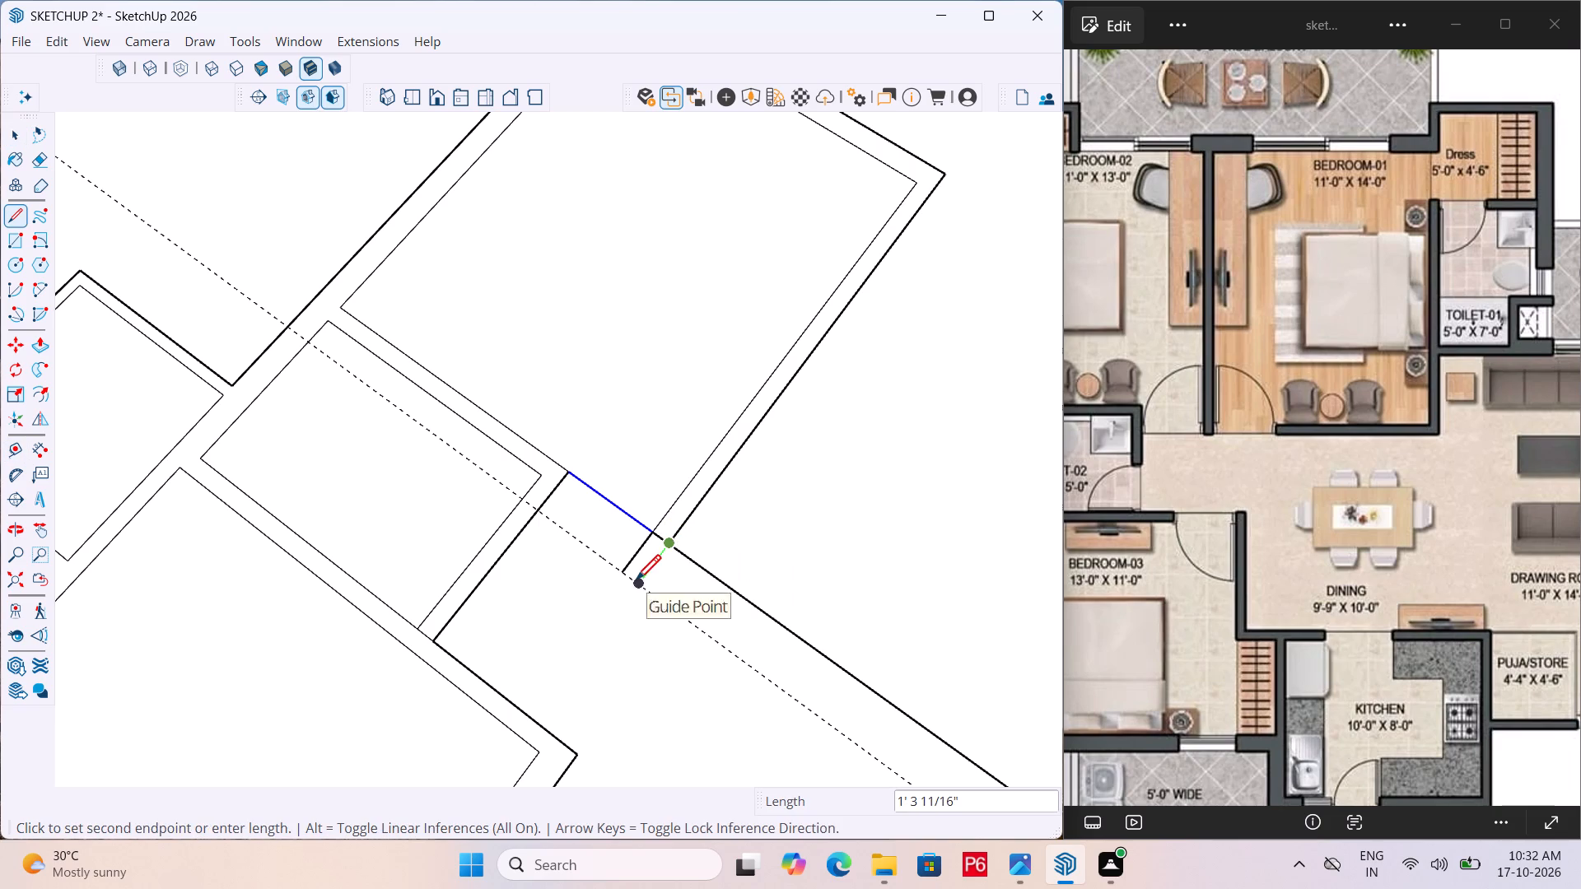
pyautogui.click(636, 584)
pyautogui.press('l')
pyautogui.moveTo(637, 586); pyautogui.dragTo(631, 572)
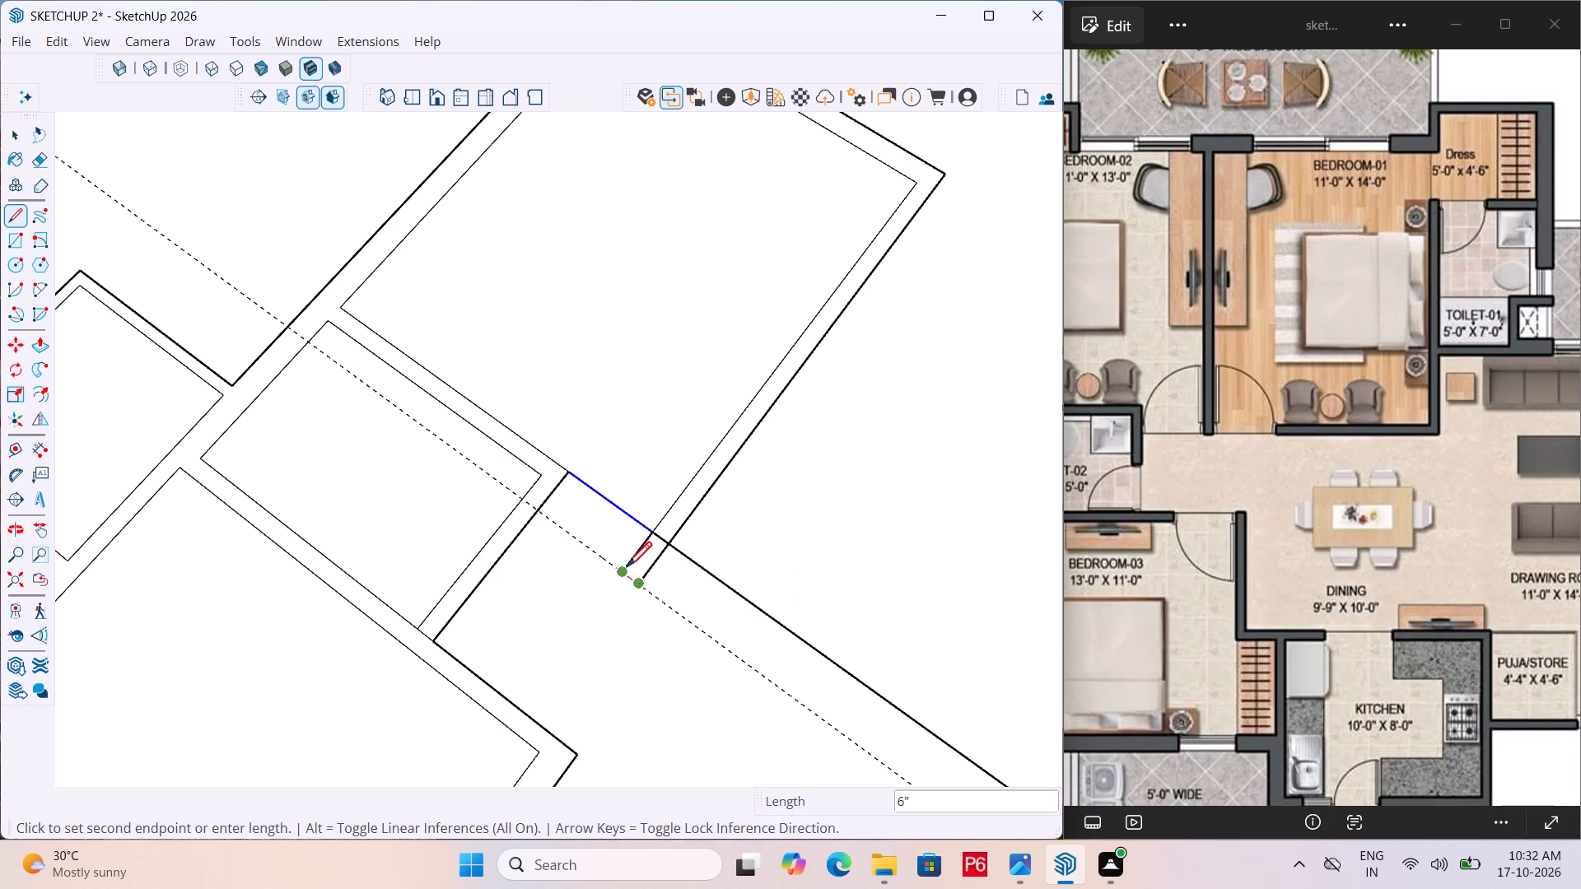
pyautogui.click(627, 570)
pyautogui.press('space')
# Erase the line across the extended shared wall and the line across Bedroom-02's doorway opening beside Toilet-02.
pyautogui.scroll(-2, 646, 514)
pyautogui.scroll(5, 665, 526)
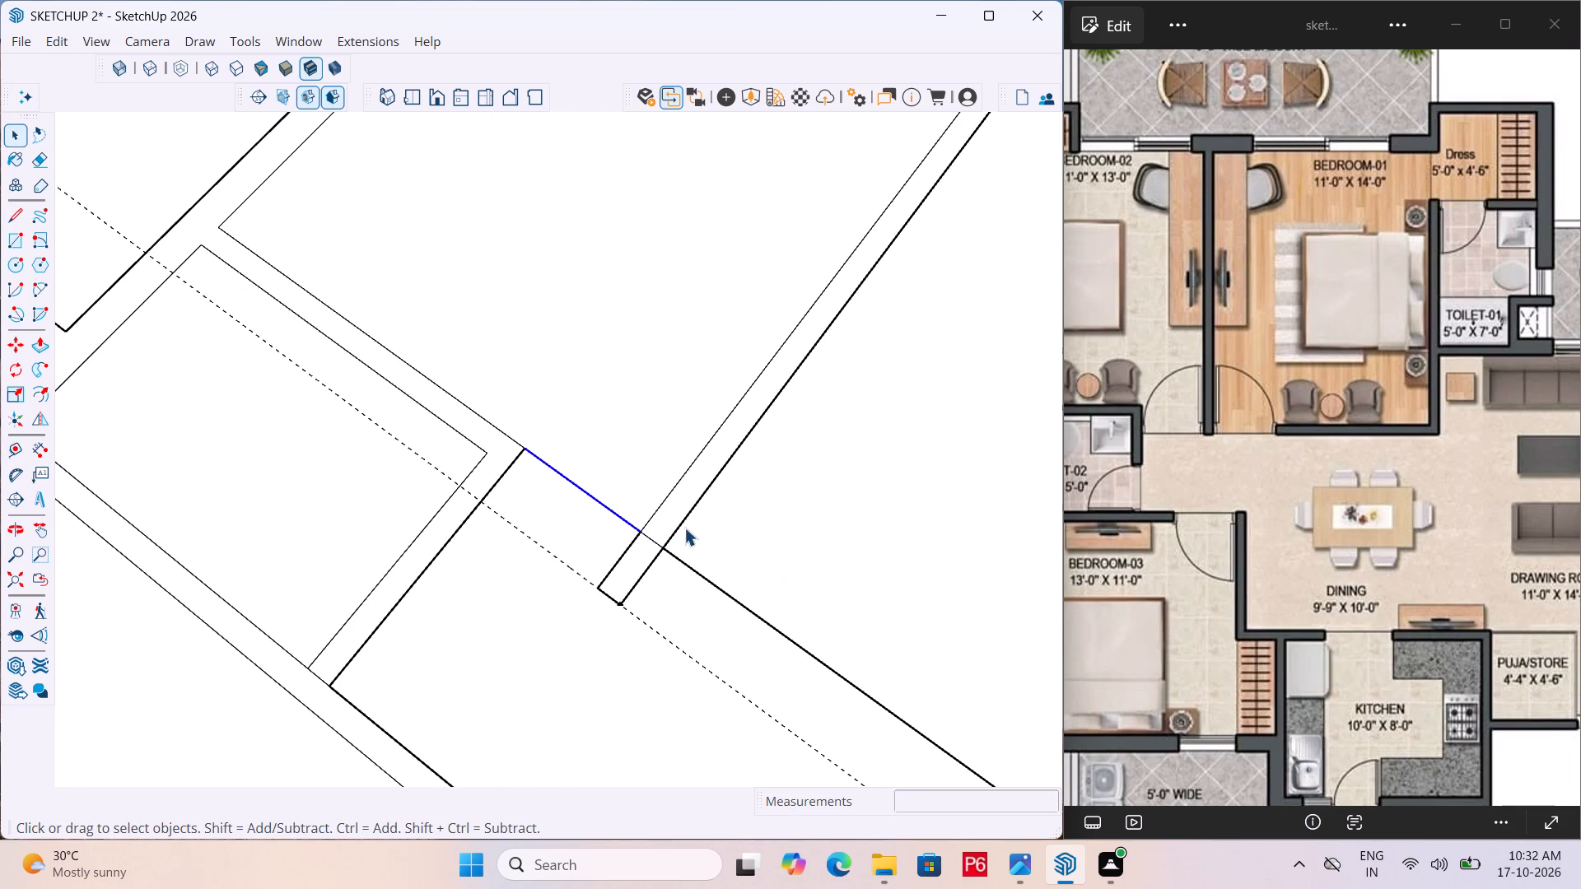
pyautogui.press('e')
pyautogui.click(648, 538)
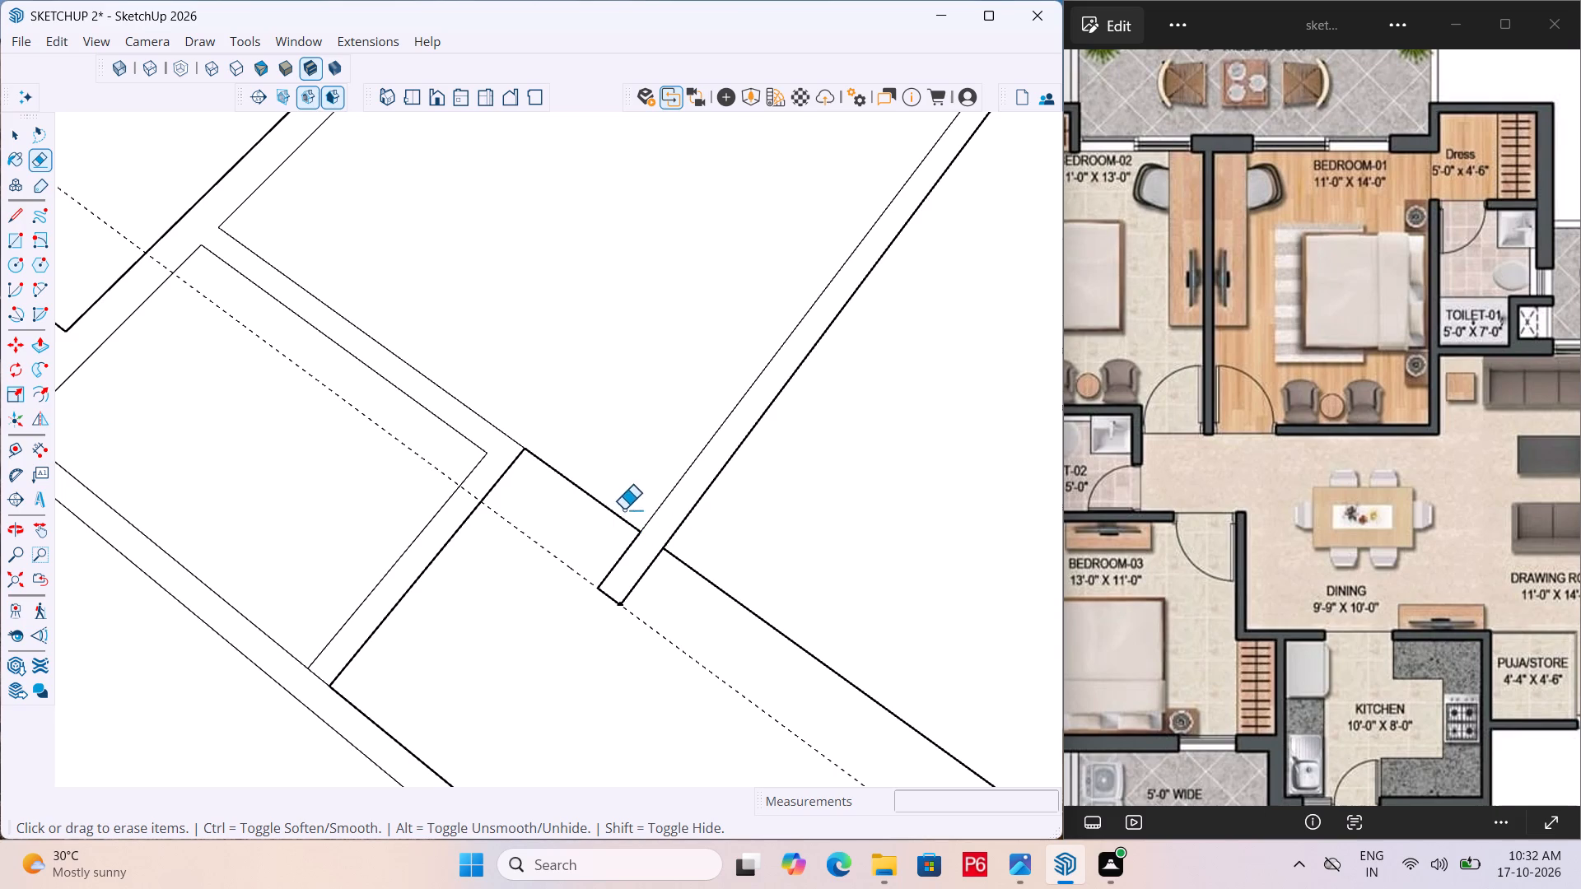
pyautogui.moveTo(609, 495); pyautogui.dragTo(602, 505)
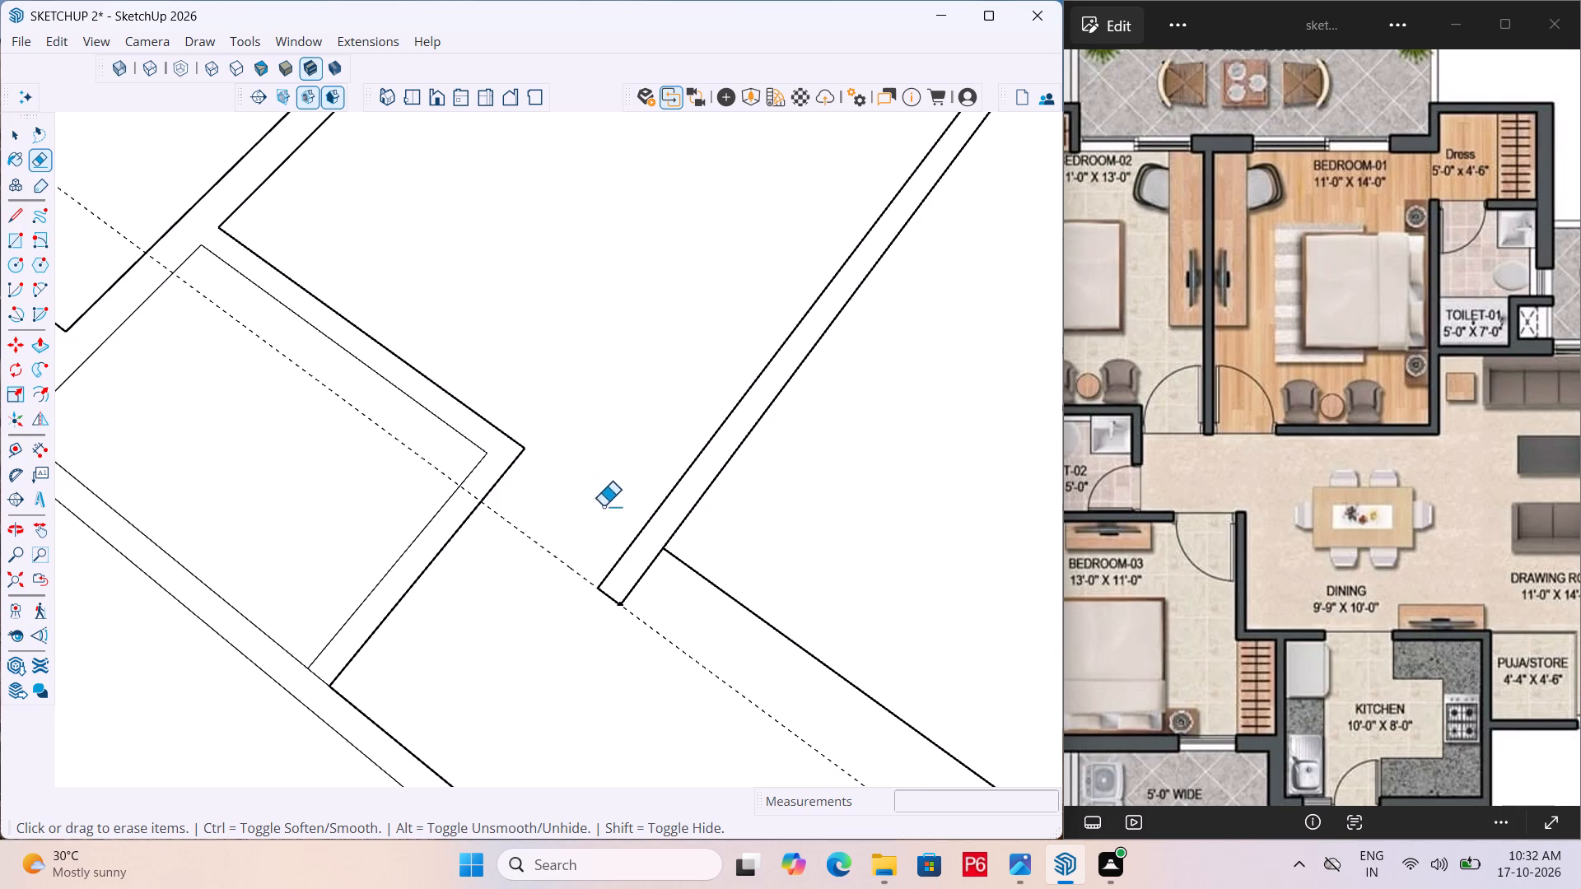
# Erase the guide along the shared wall's end and the leftover guide point at its outer end corner.
pyautogui.scroll(-3, 550, 510)
pyautogui.moveTo(557, 535); pyautogui.dragTo(552, 544)
pyautogui.click(552, 544)
pyautogui.scroll(-1, 555, 525)
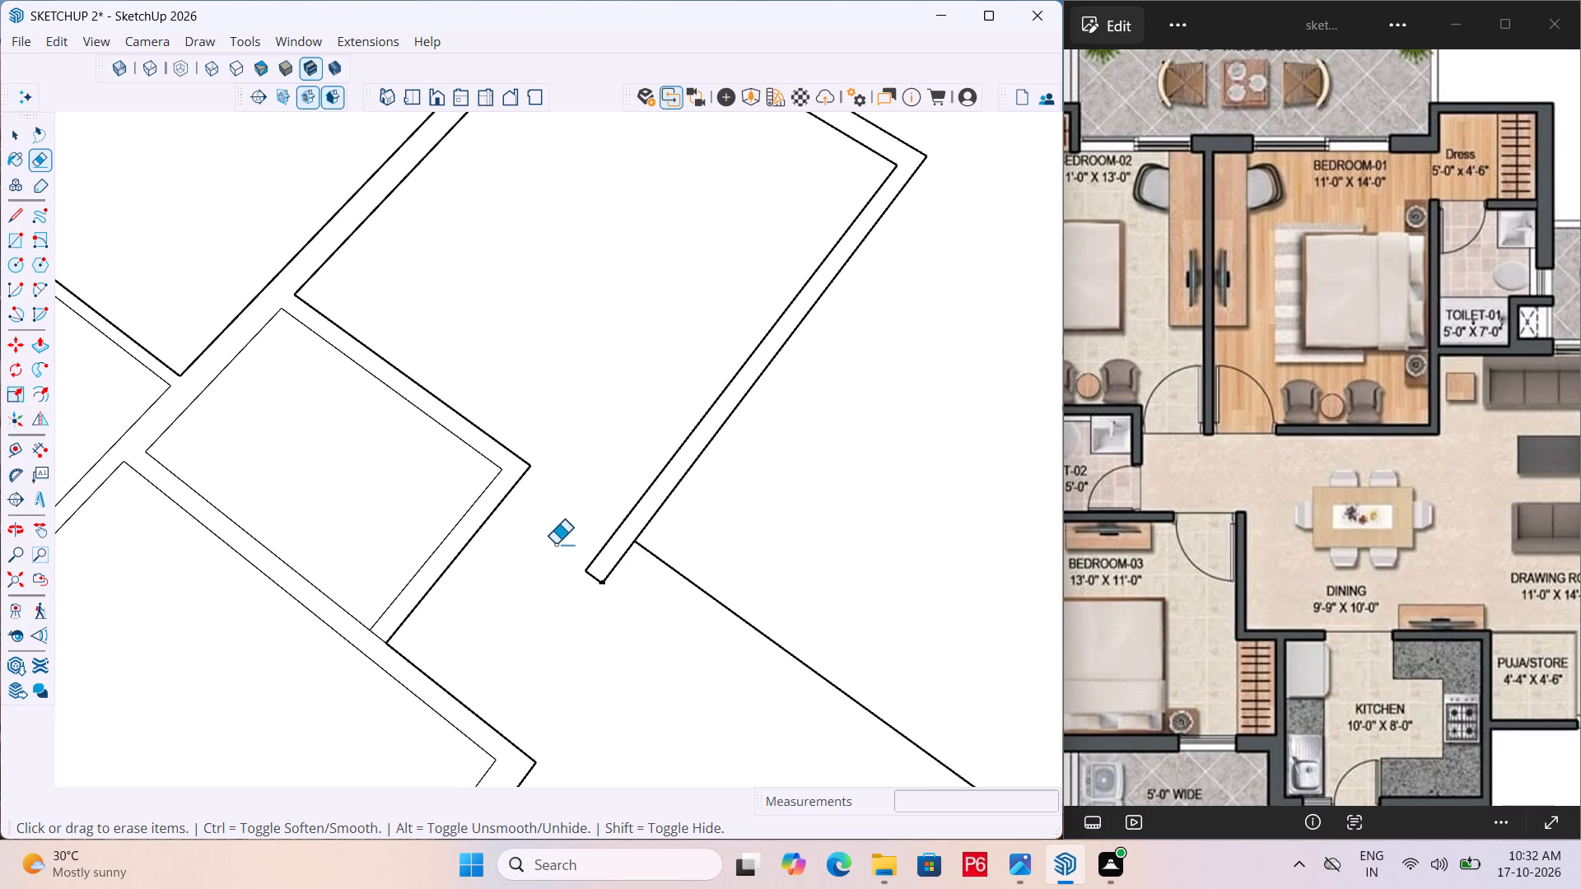
pyautogui.scroll(20, 599, 589)
pyautogui.scroll(10, 599, 589)
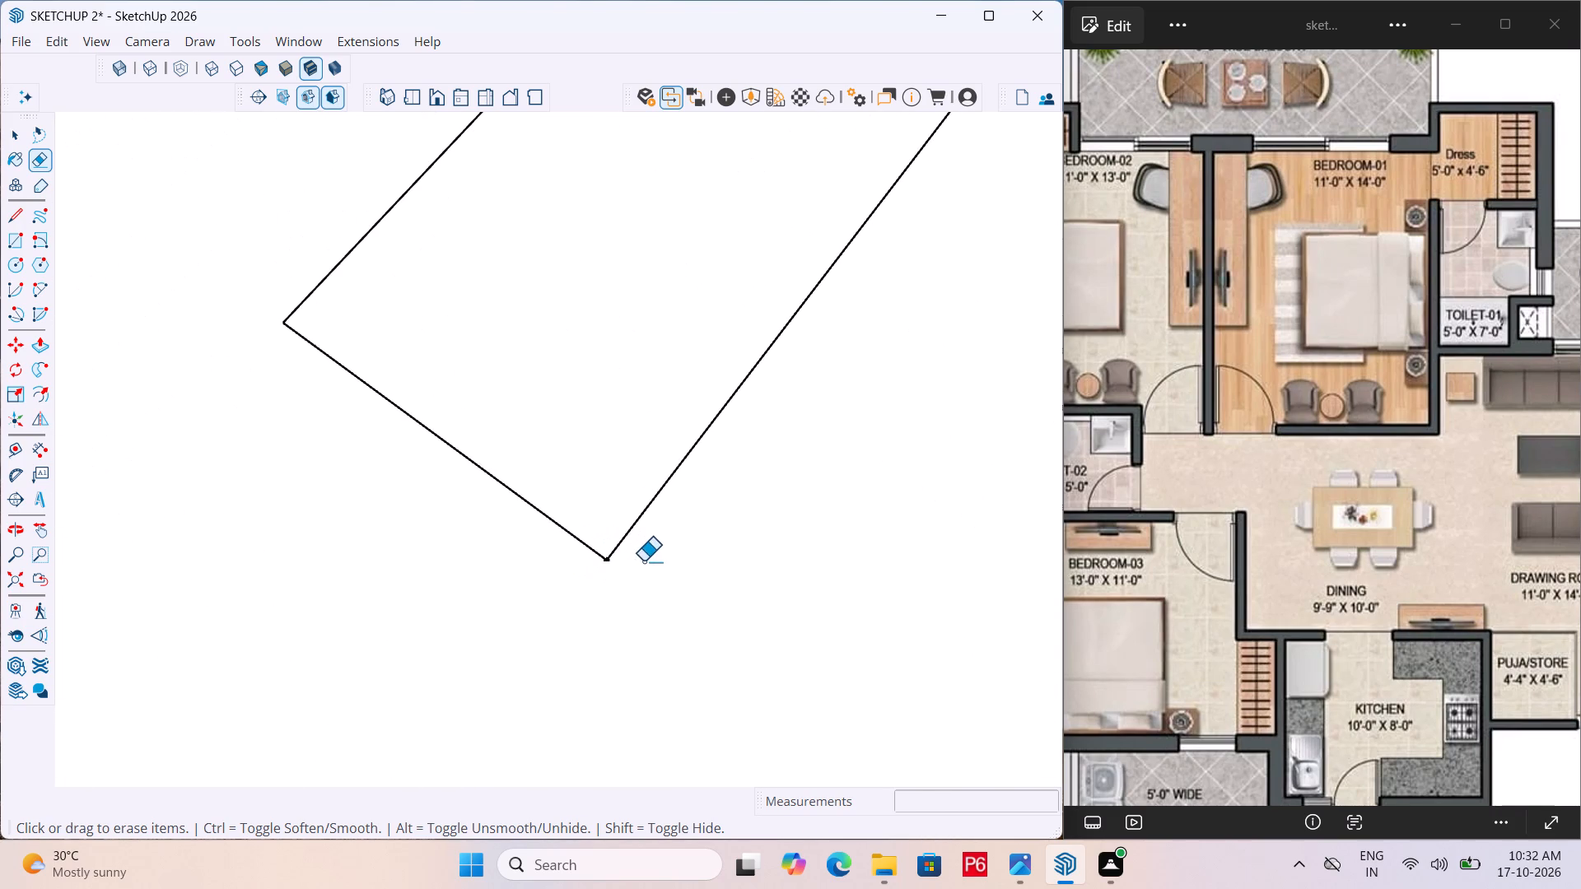
pyautogui.click(607, 561)
# Redraw the wall extension's Bedroom-01 face about 1' 4" long and its closing end line about 6" long.
pyautogui.scroll(-10, 580, 618)
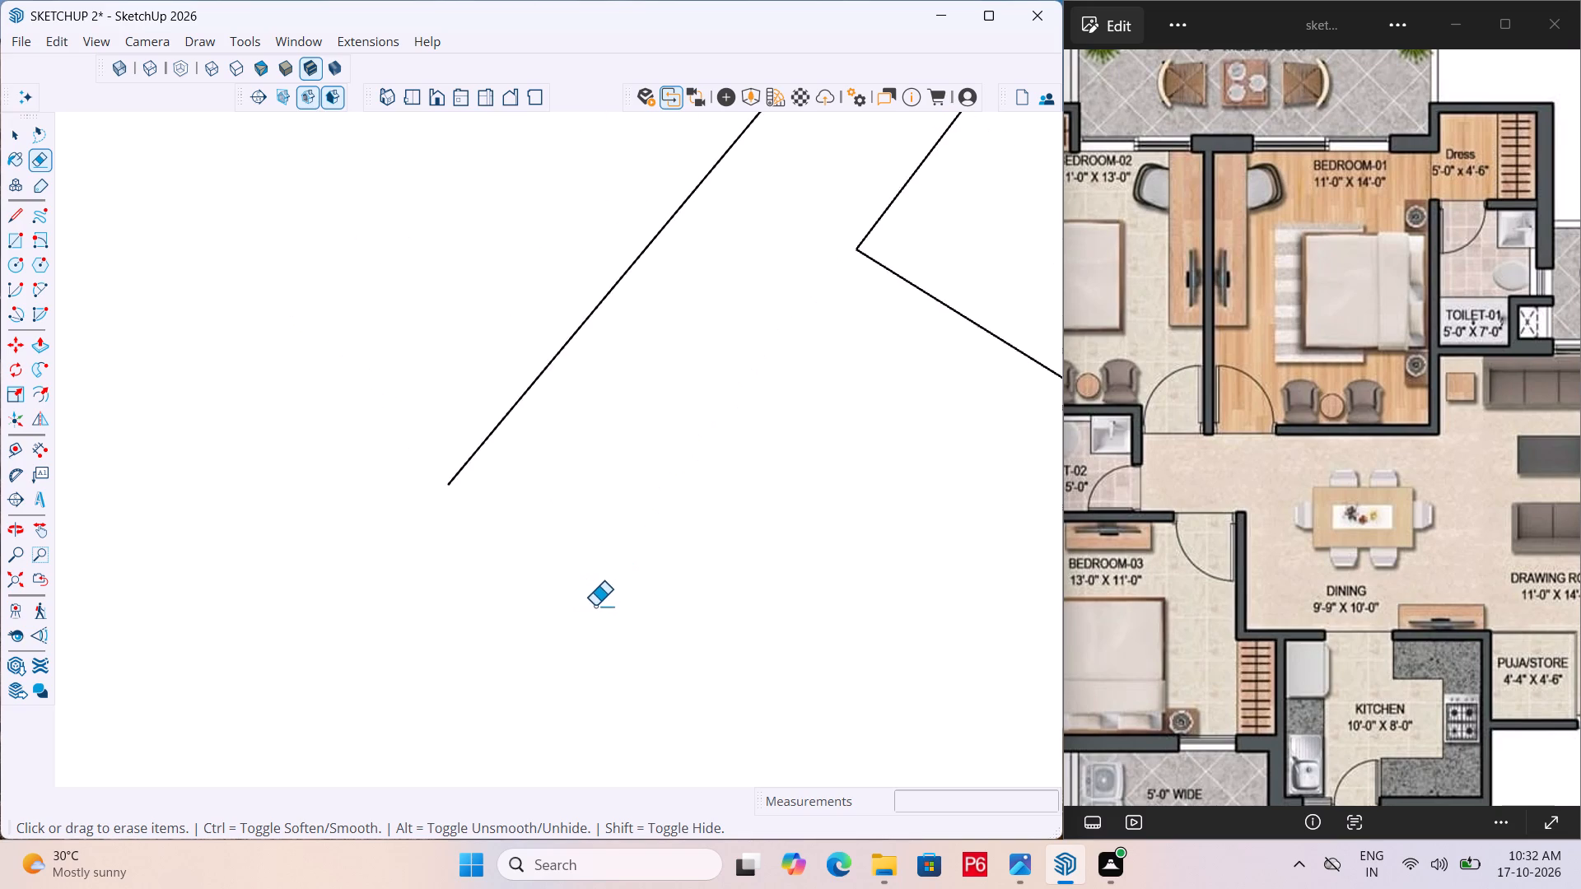
pyautogui.press('l')
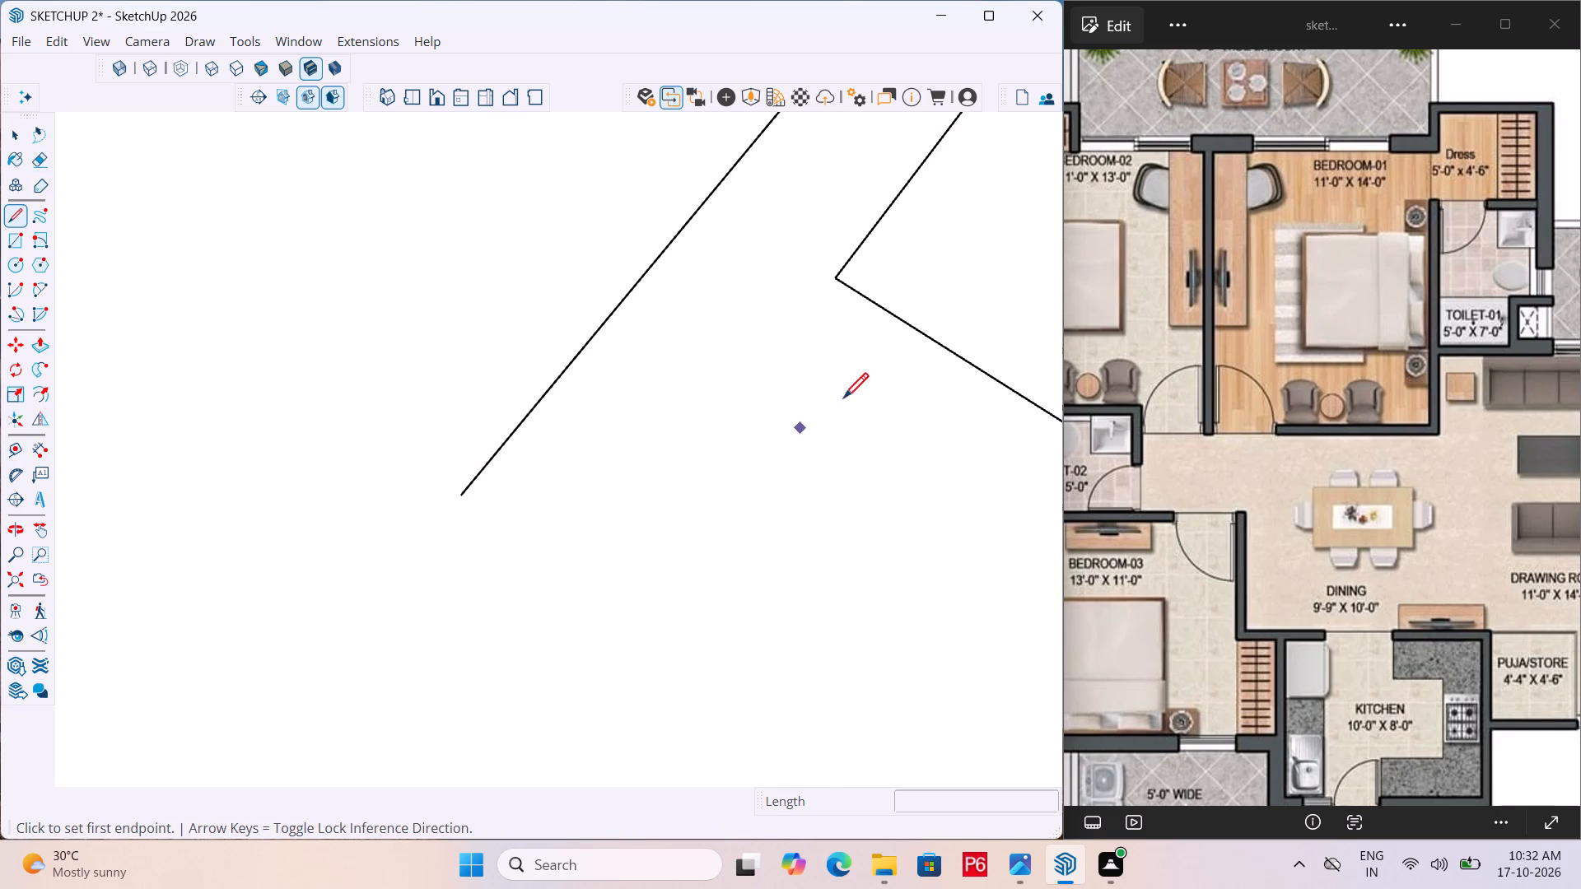
pyautogui.click(837, 272)
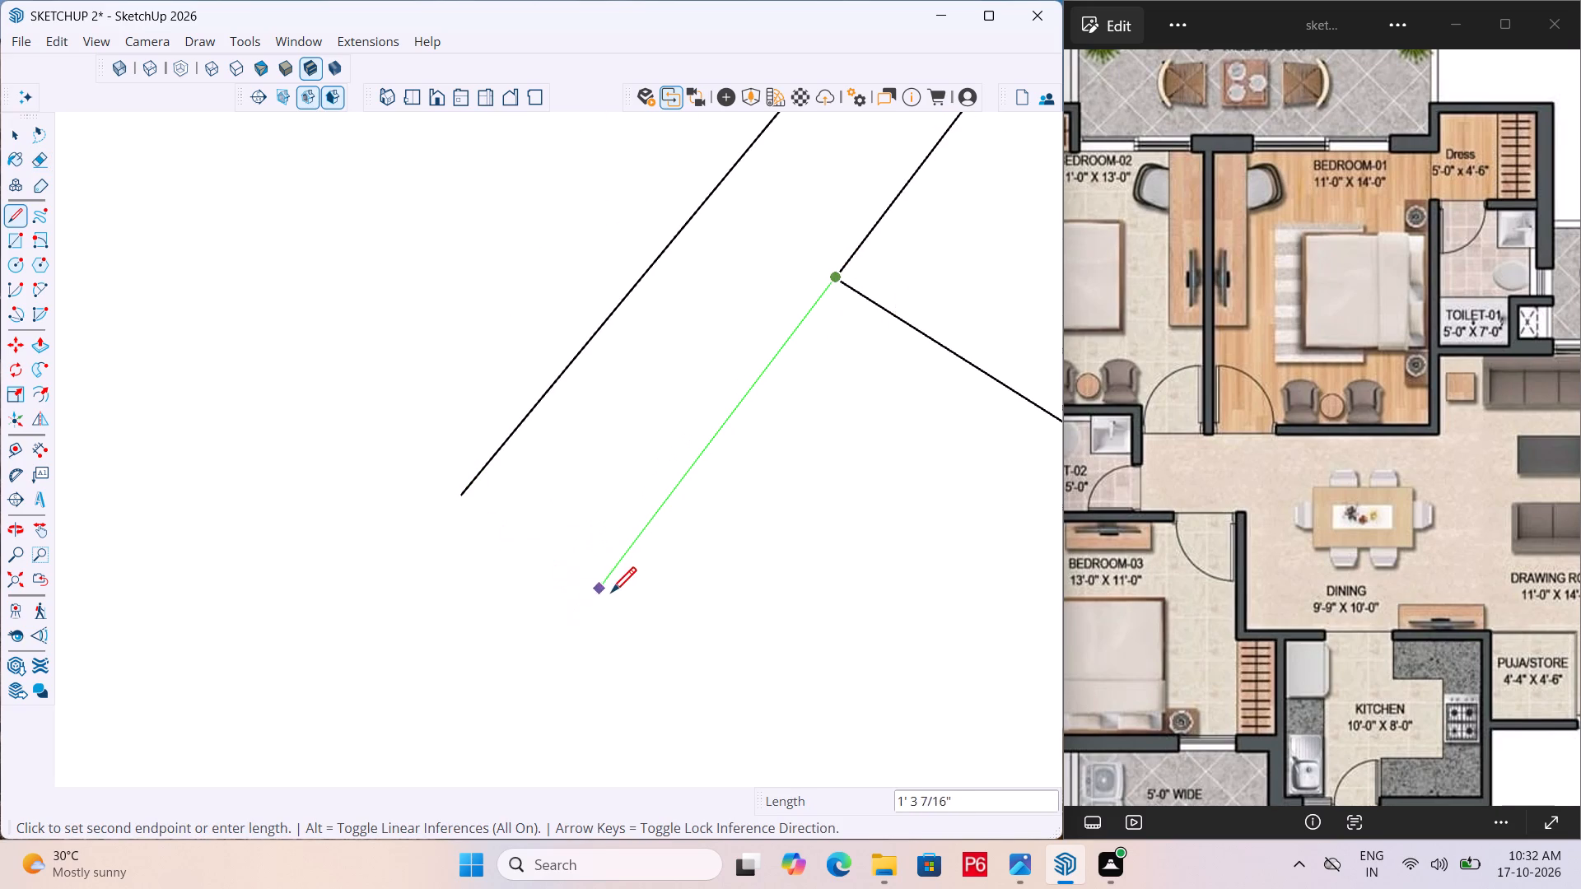
pyautogui.click(595, 589)
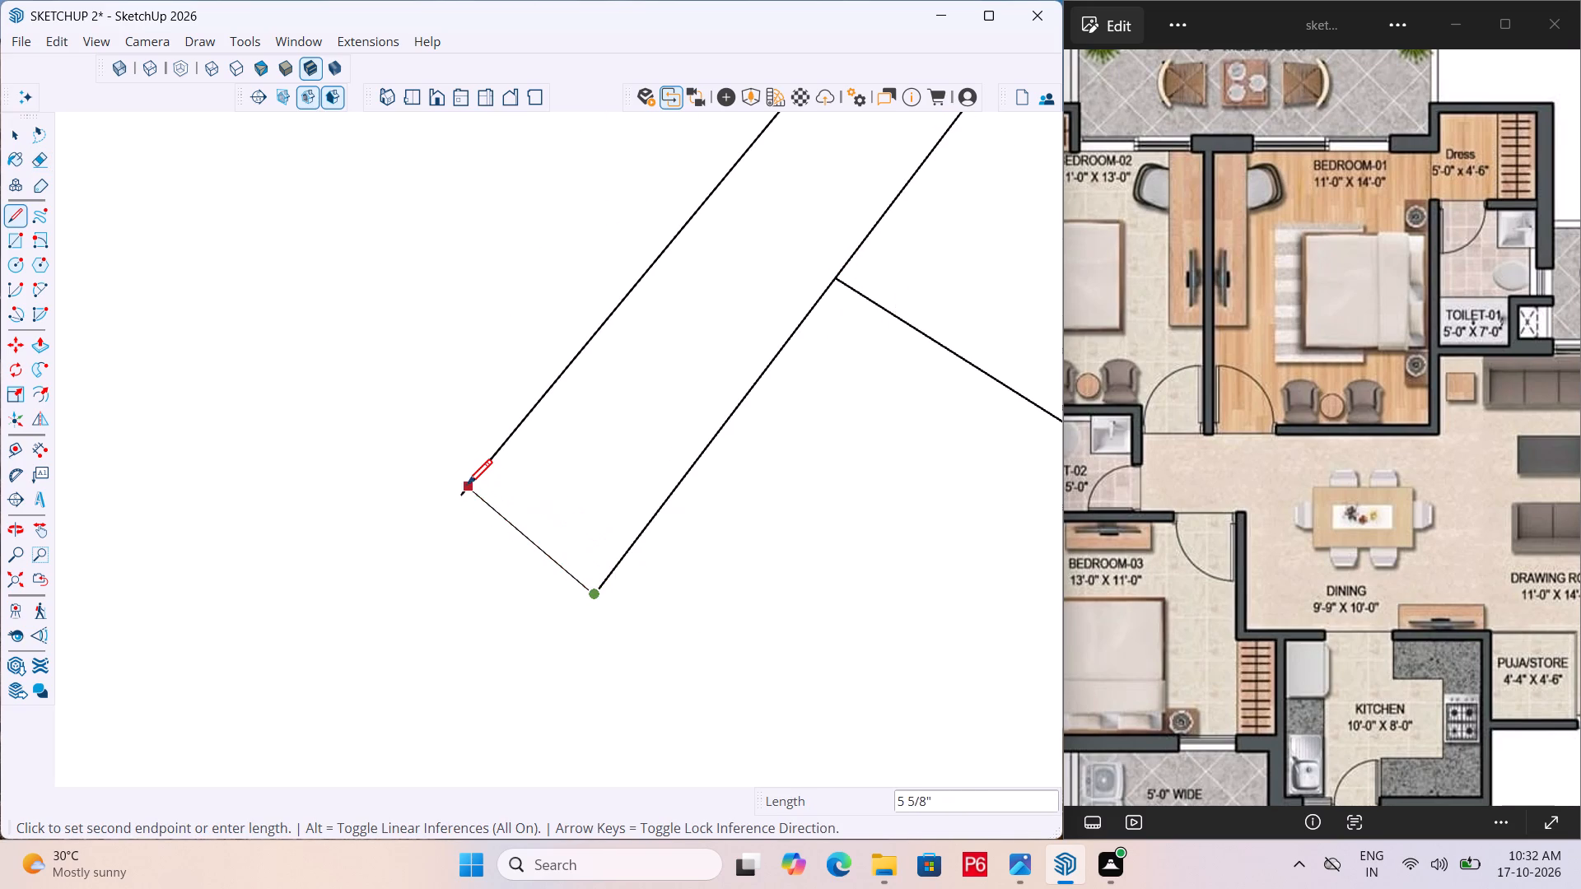
pyautogui.click(464, 488)
# Save the model with the shared wall extension closed.
pyautogui.hotkey('ctrl', 's')
pyautogui.hotkey('ctrl', 's')
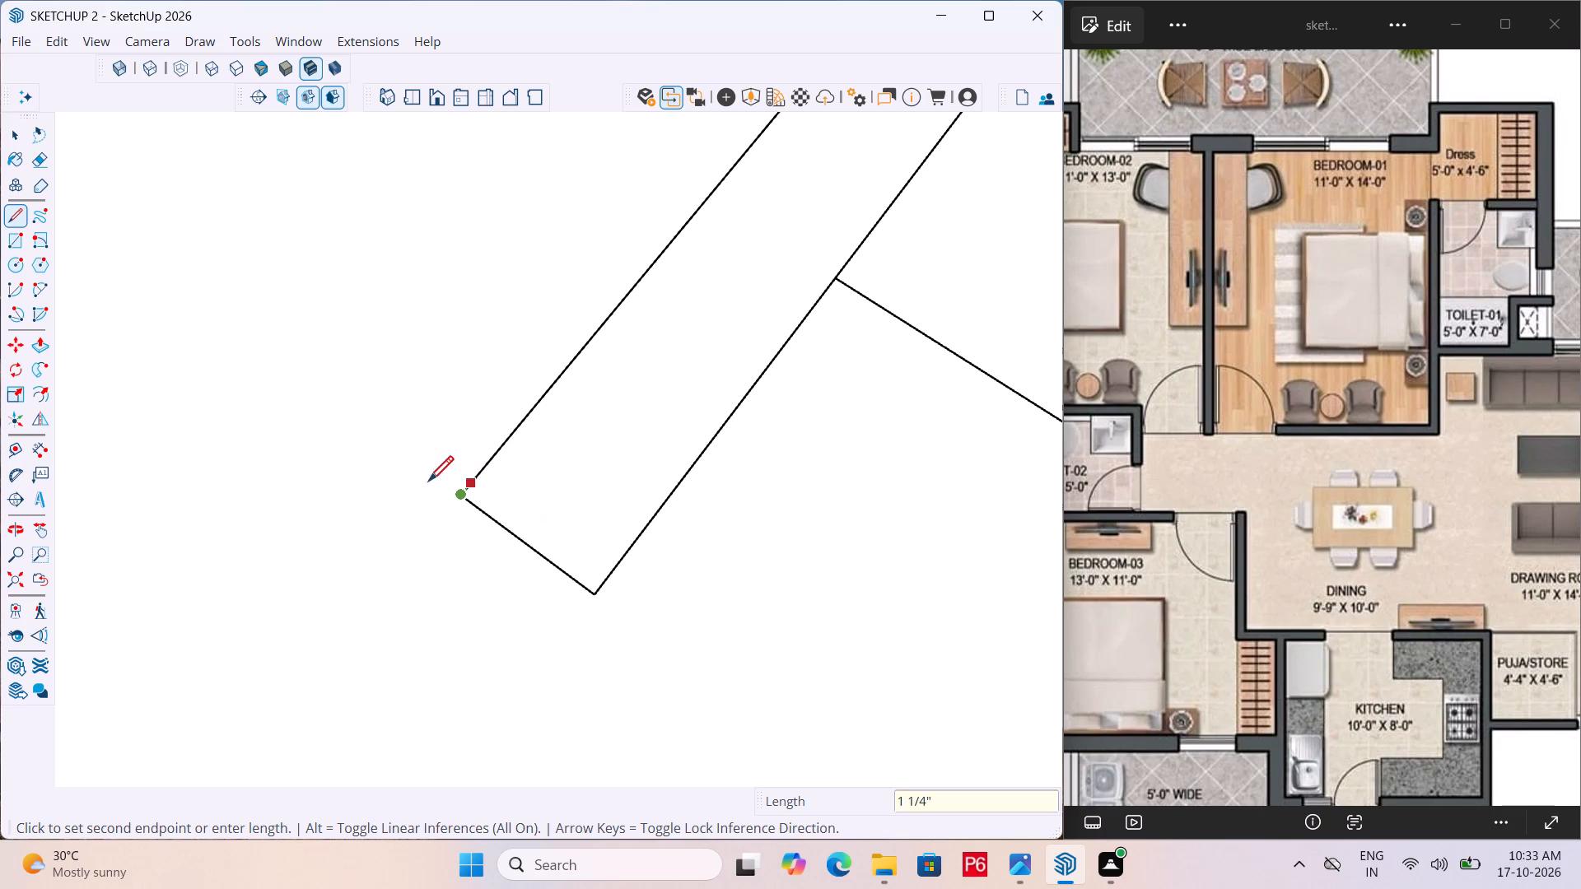
# Save the model.
pyautogui.hotkey('ctrl', 's')
pyautogui.hotkey('ctrl', 's')
pyautogui.keyDown('ctrl'); pyautogui.scroll(-4, 431, 482); pyautogui.keyUp('ctrl')
pyautogui.hotkey('ctrl', 's')
pyautogui.scroll(-5, 516, 473)
# Delete Bedroom-01's dining-side line that starts short of the shared wall's extended end.
pyautogui.press('space')
pyautogui.scroll(-18, 534, 468)
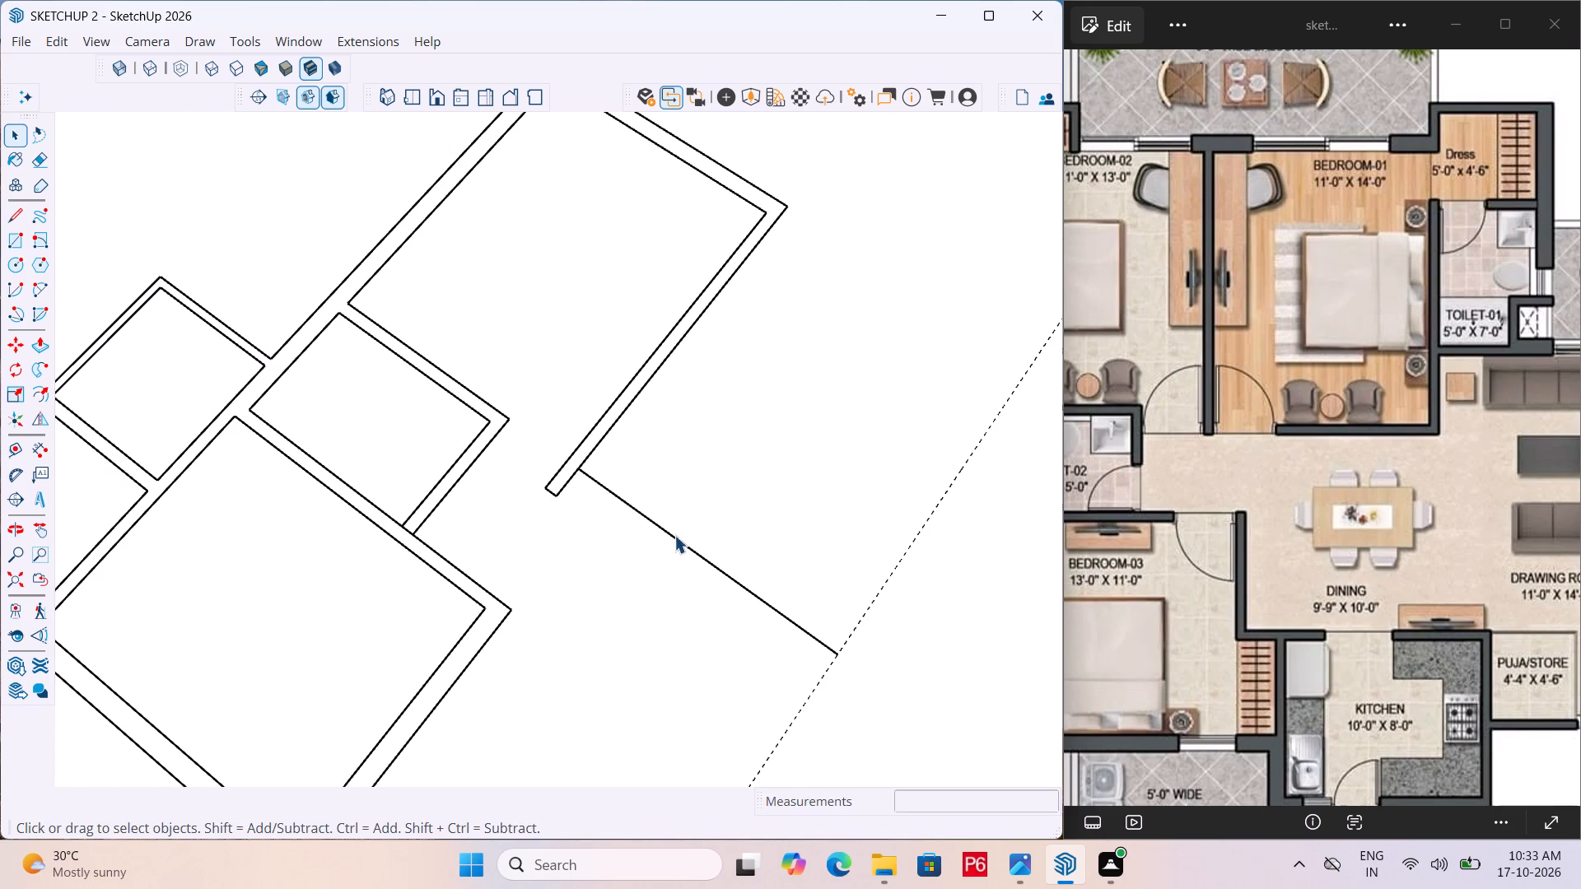
pyautogui.click(676, 534)
pyautogui.press('Delete')
# Draw Bedroom-01's outline: dining-side line from the shared wall's end corner, 11' balcony-side line, and outer line about 15' 1" along the guide.
pyautogui.press('l')
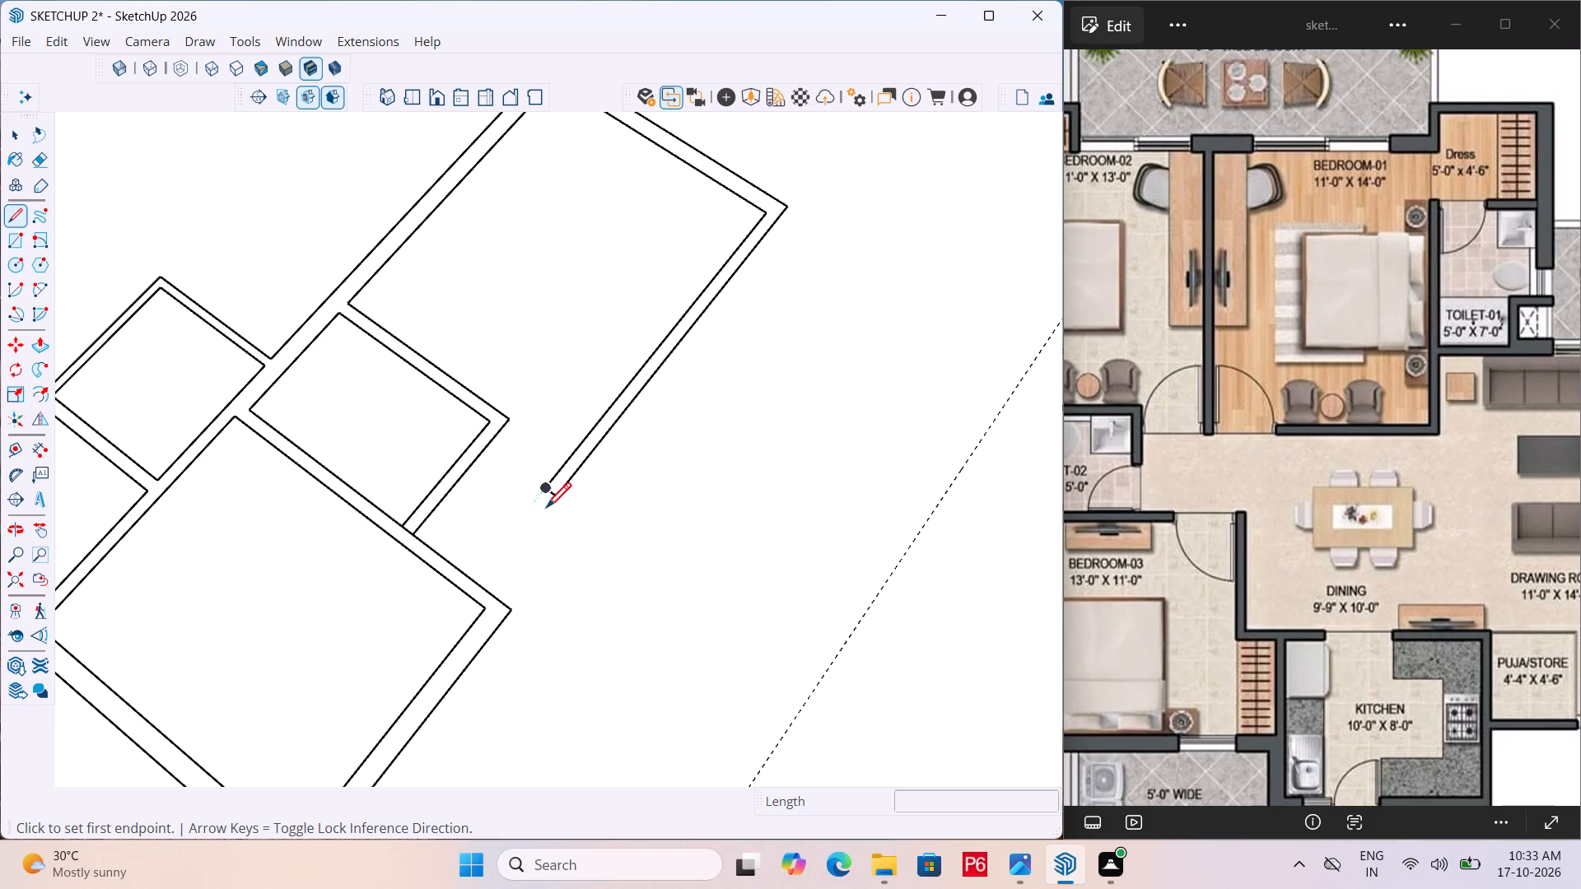
pyautogui.click(557, 498)
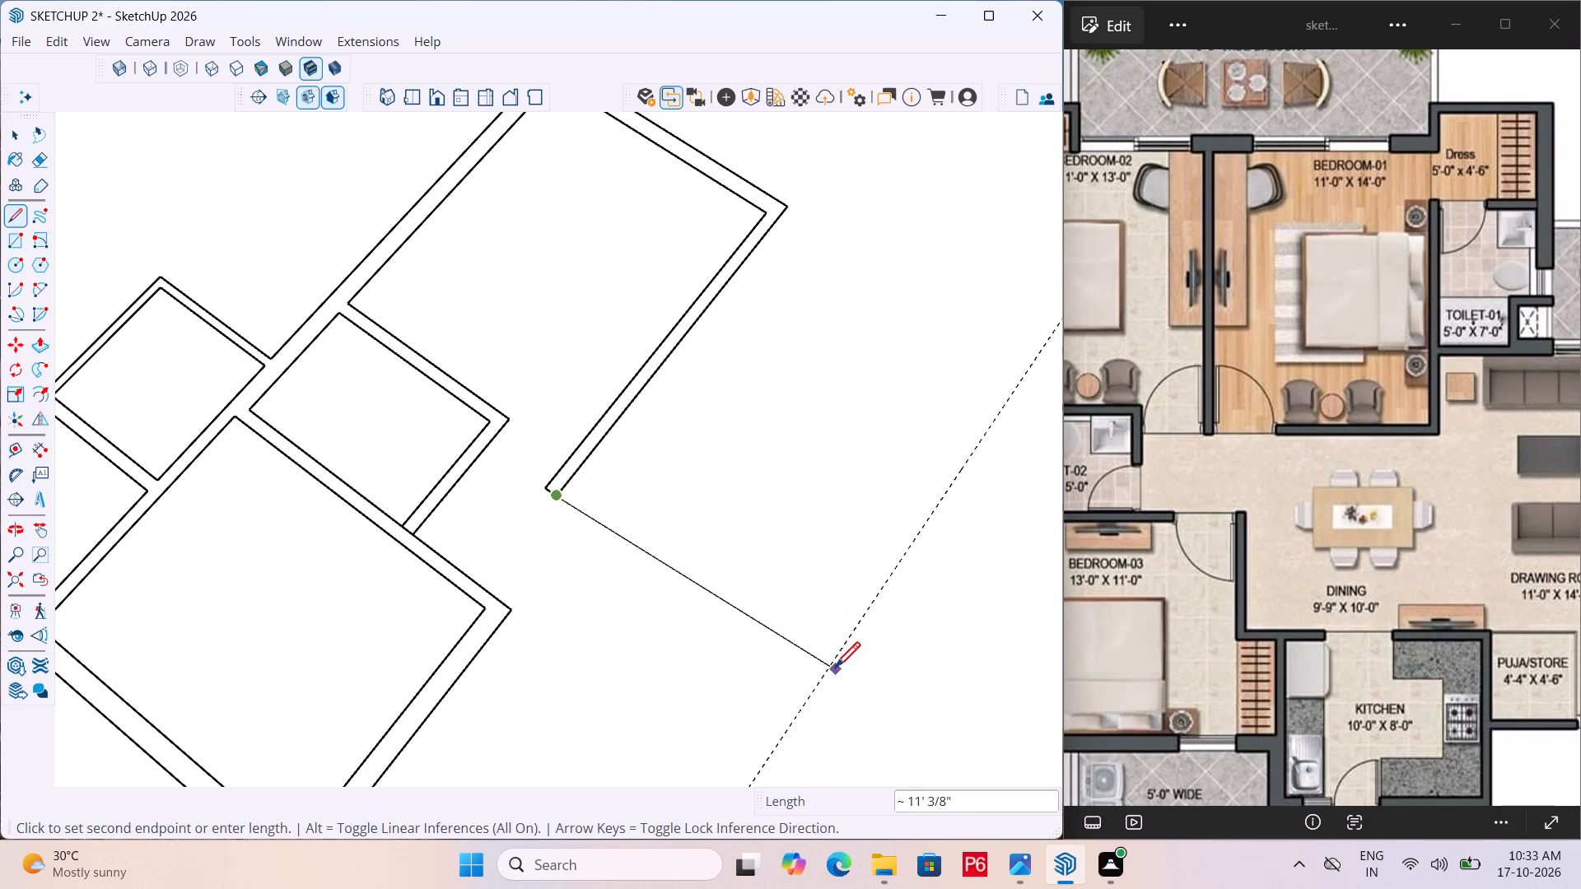
pyautogui.click(818, 685)
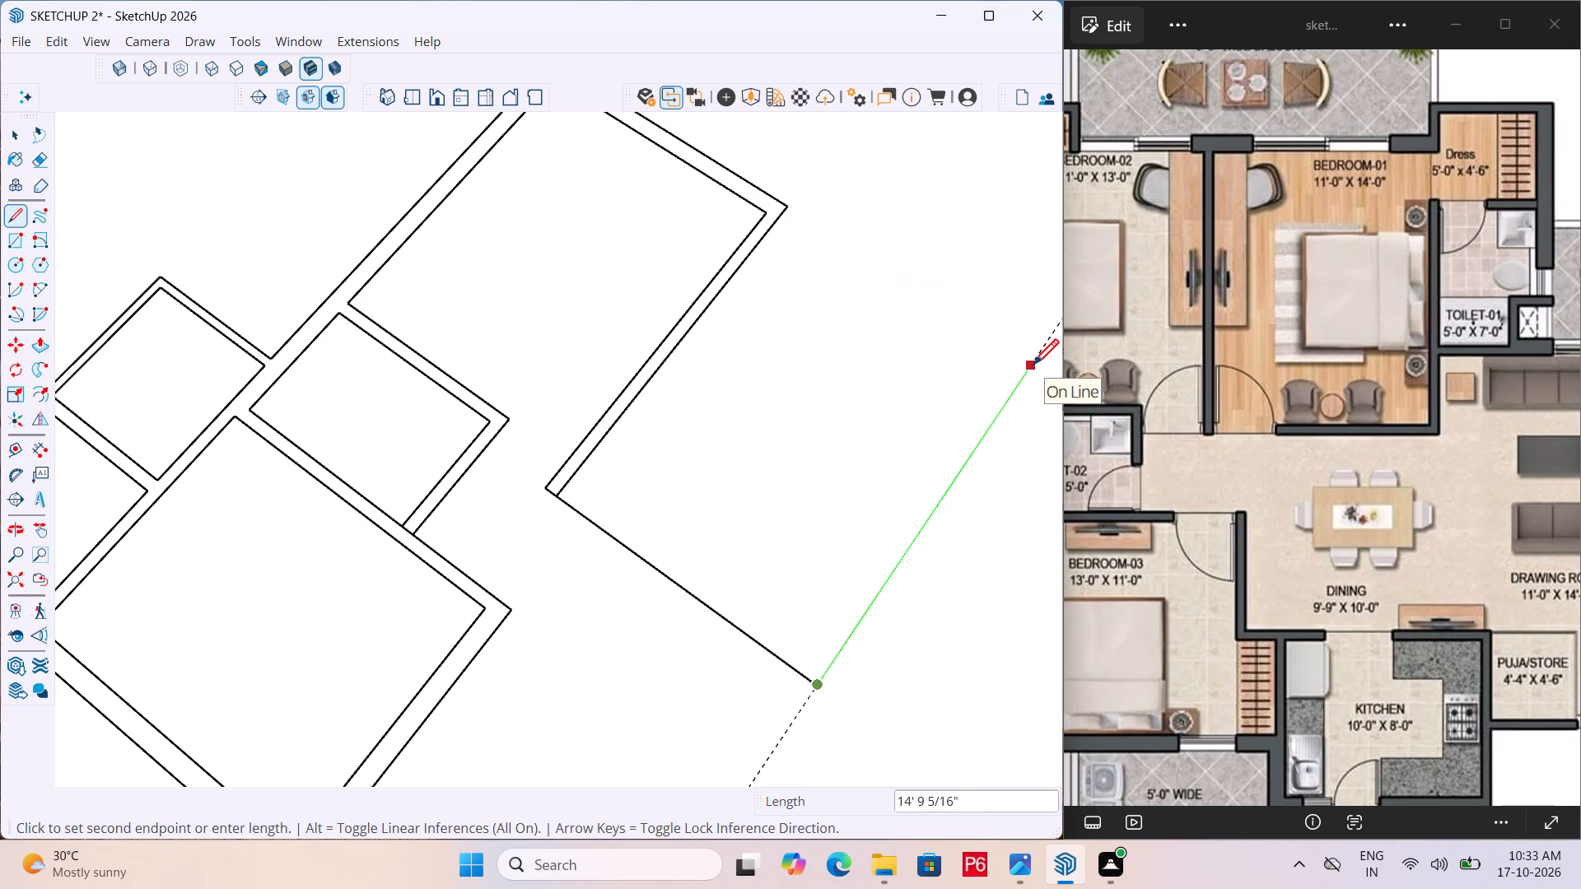
pyautogui.scroll(-3, 847, 447)
pyautogui.press('space')
pyautogui.scroll(2, 833, 250)
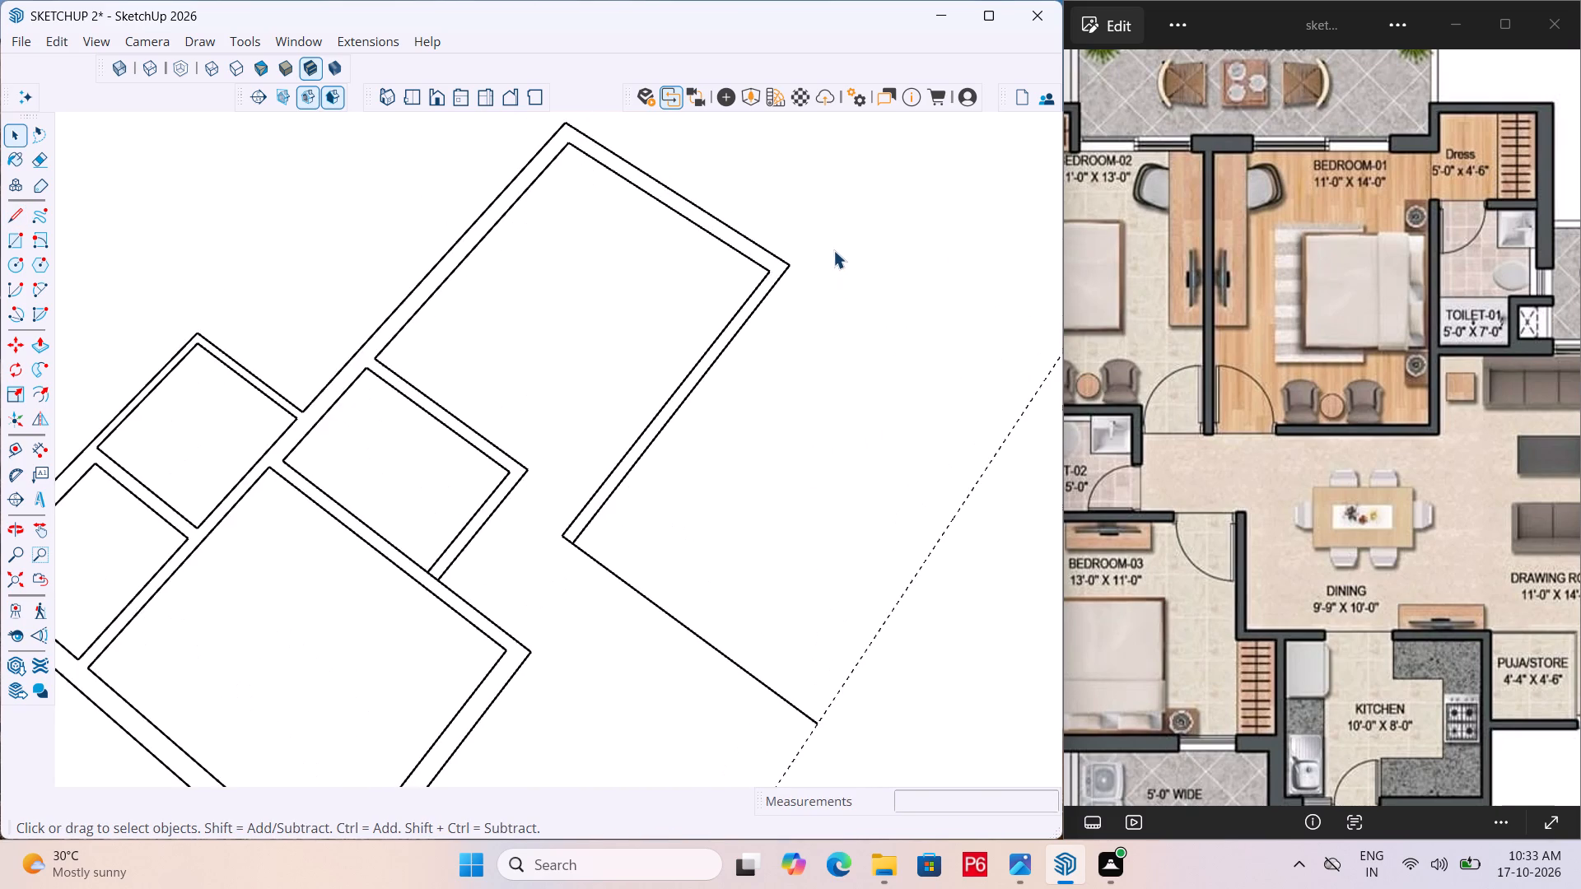
pyautogui.scroll(-4, 591, 314)
pyautogui.press('l')
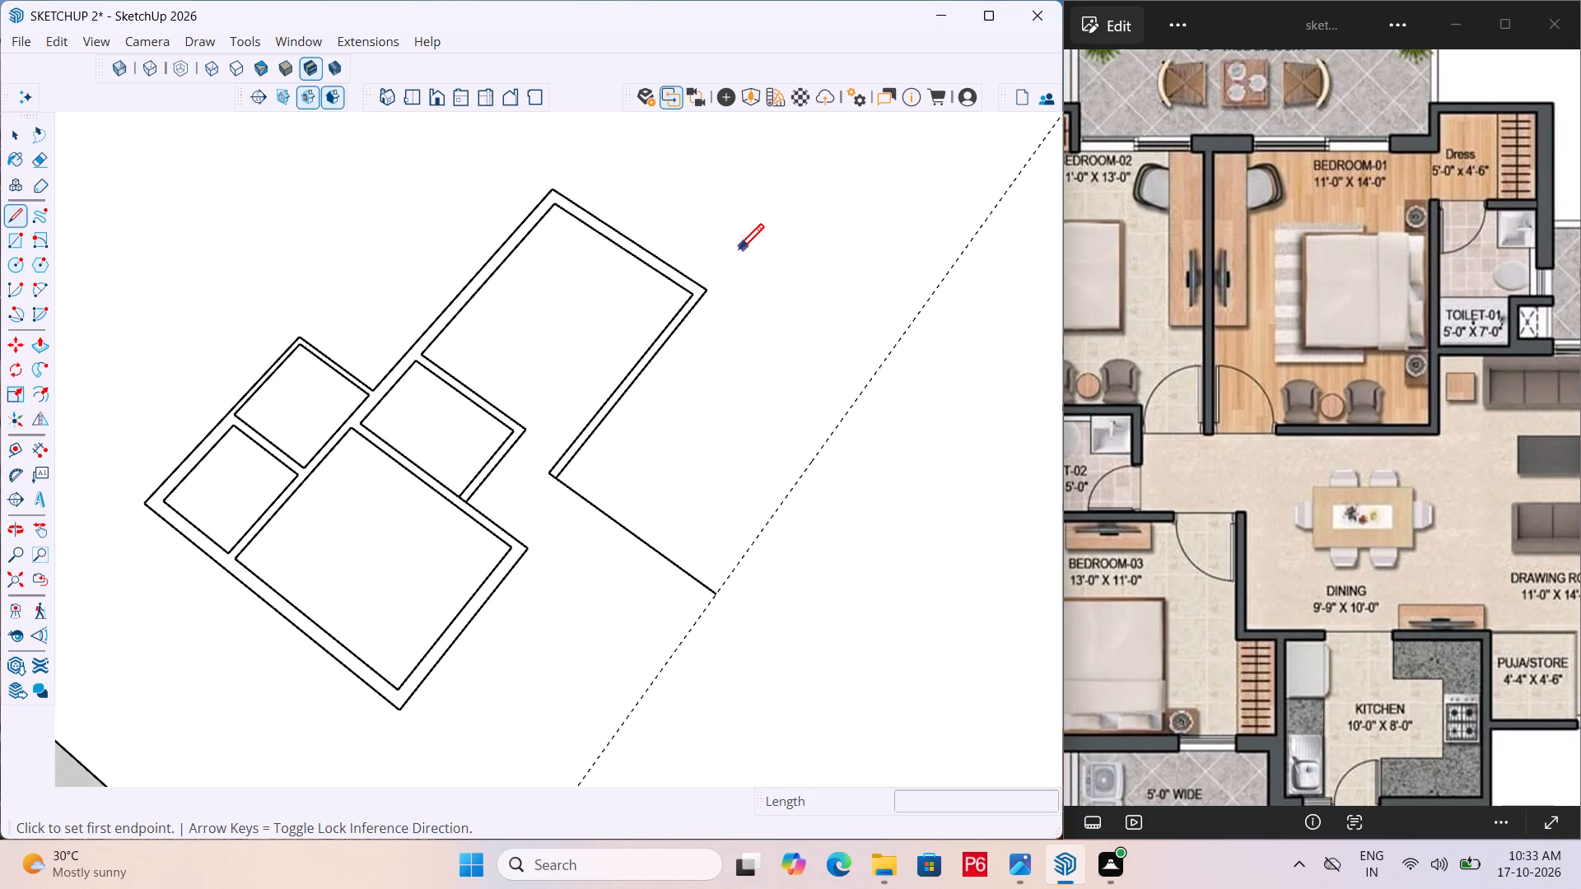
pyautogui.click(703, 294)
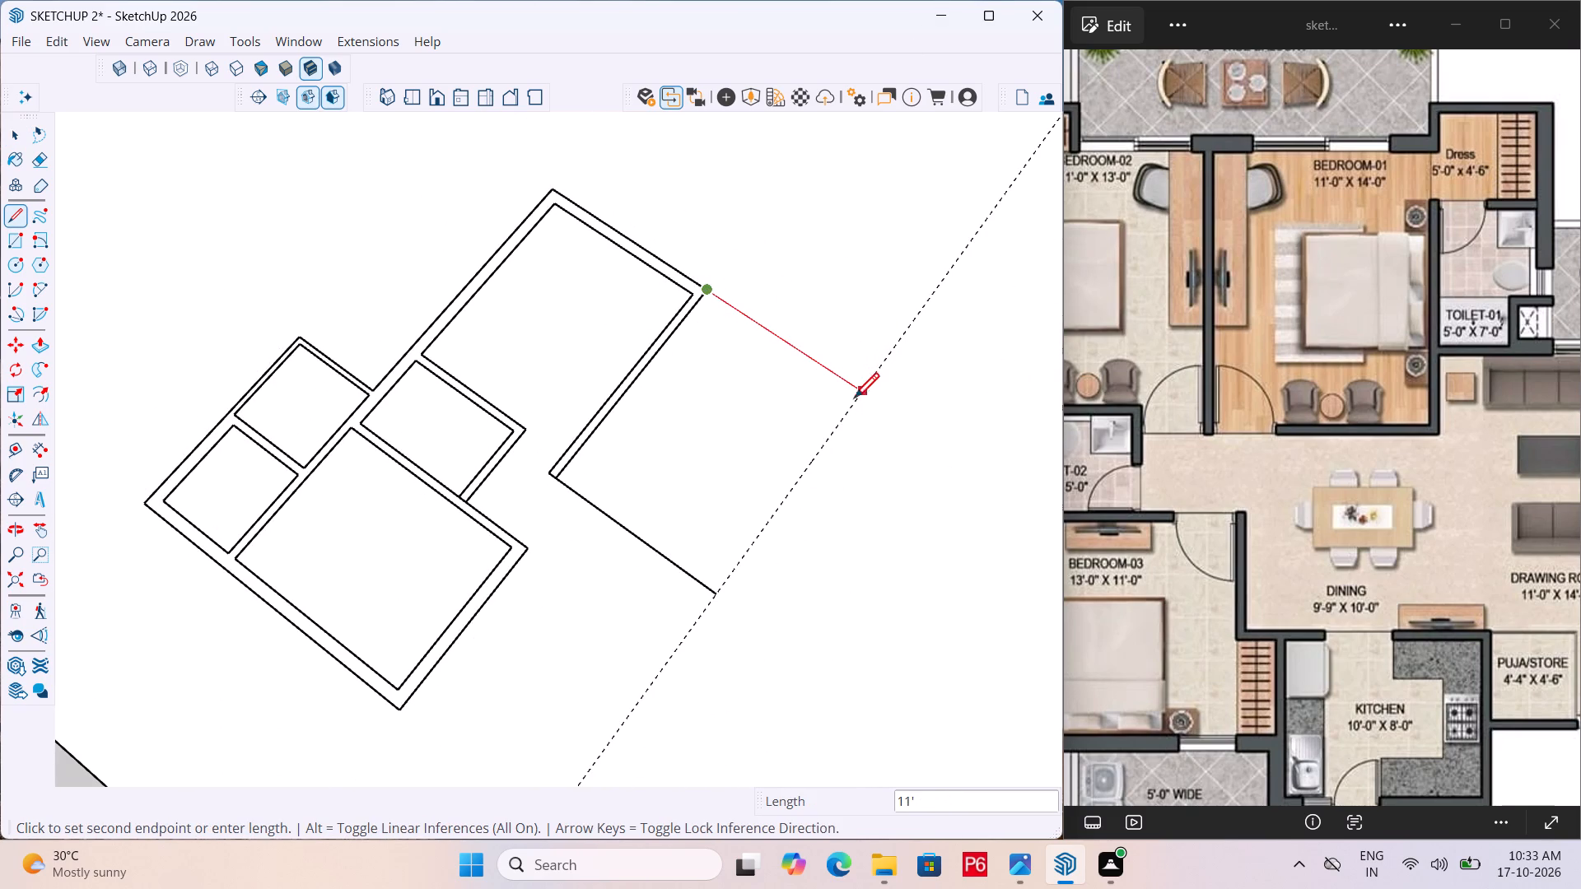
pyautogui.click(860, 394)
pyautogui.click(711, 595)
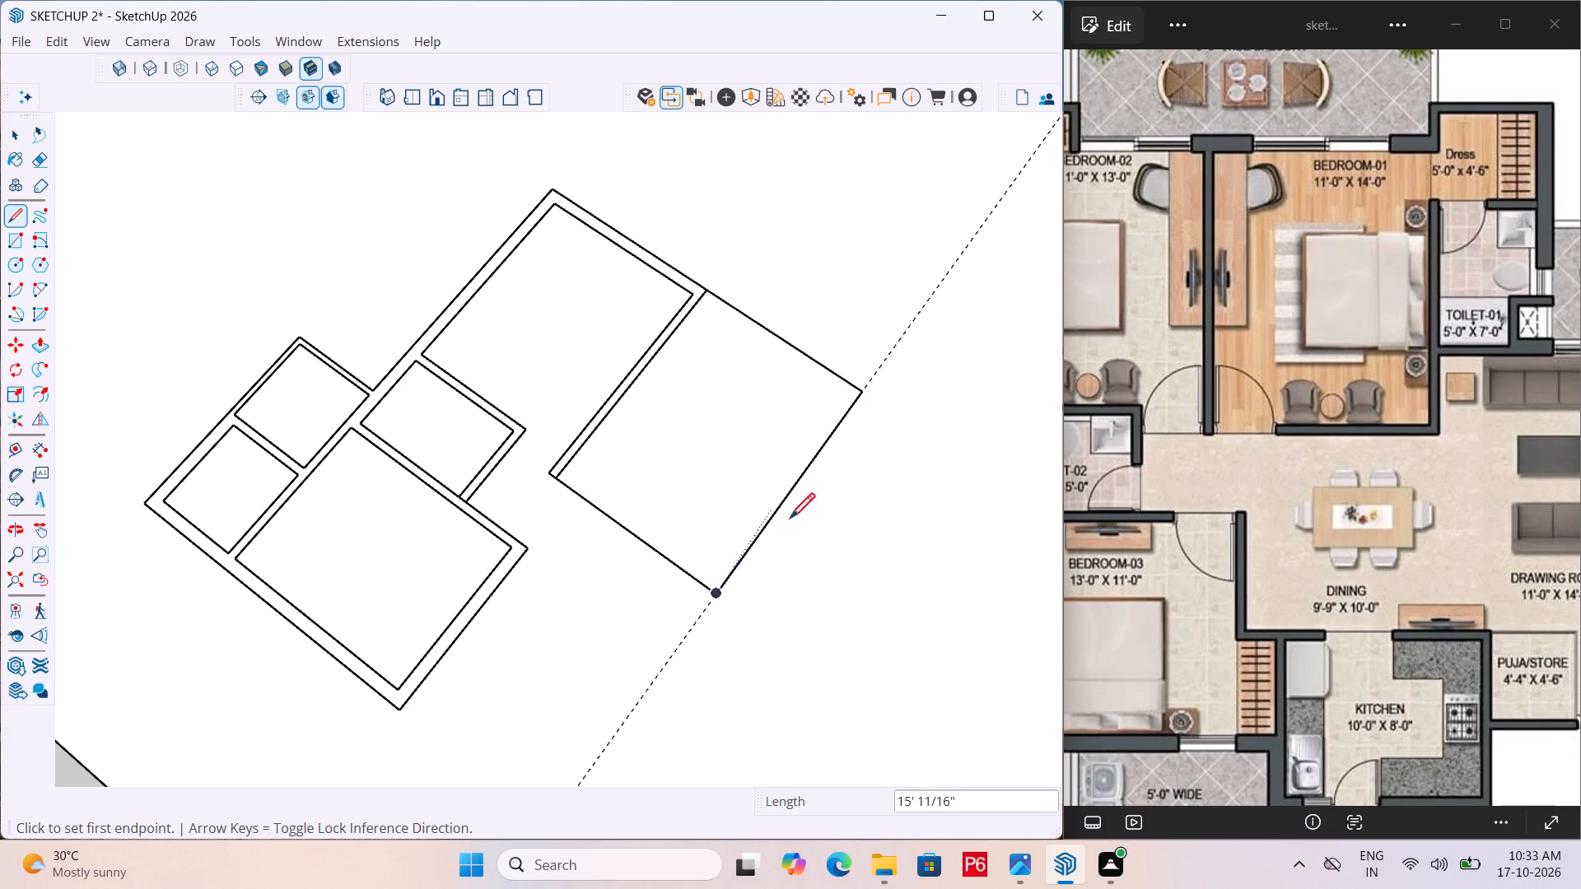
# Save the model with Bedroom-01's outline closed.
pyautogui.hotkey('ctrl', 's')
pyautogui.hotkey('ctrl', 's')
pyautogui.hotkey('ctrl', 's')
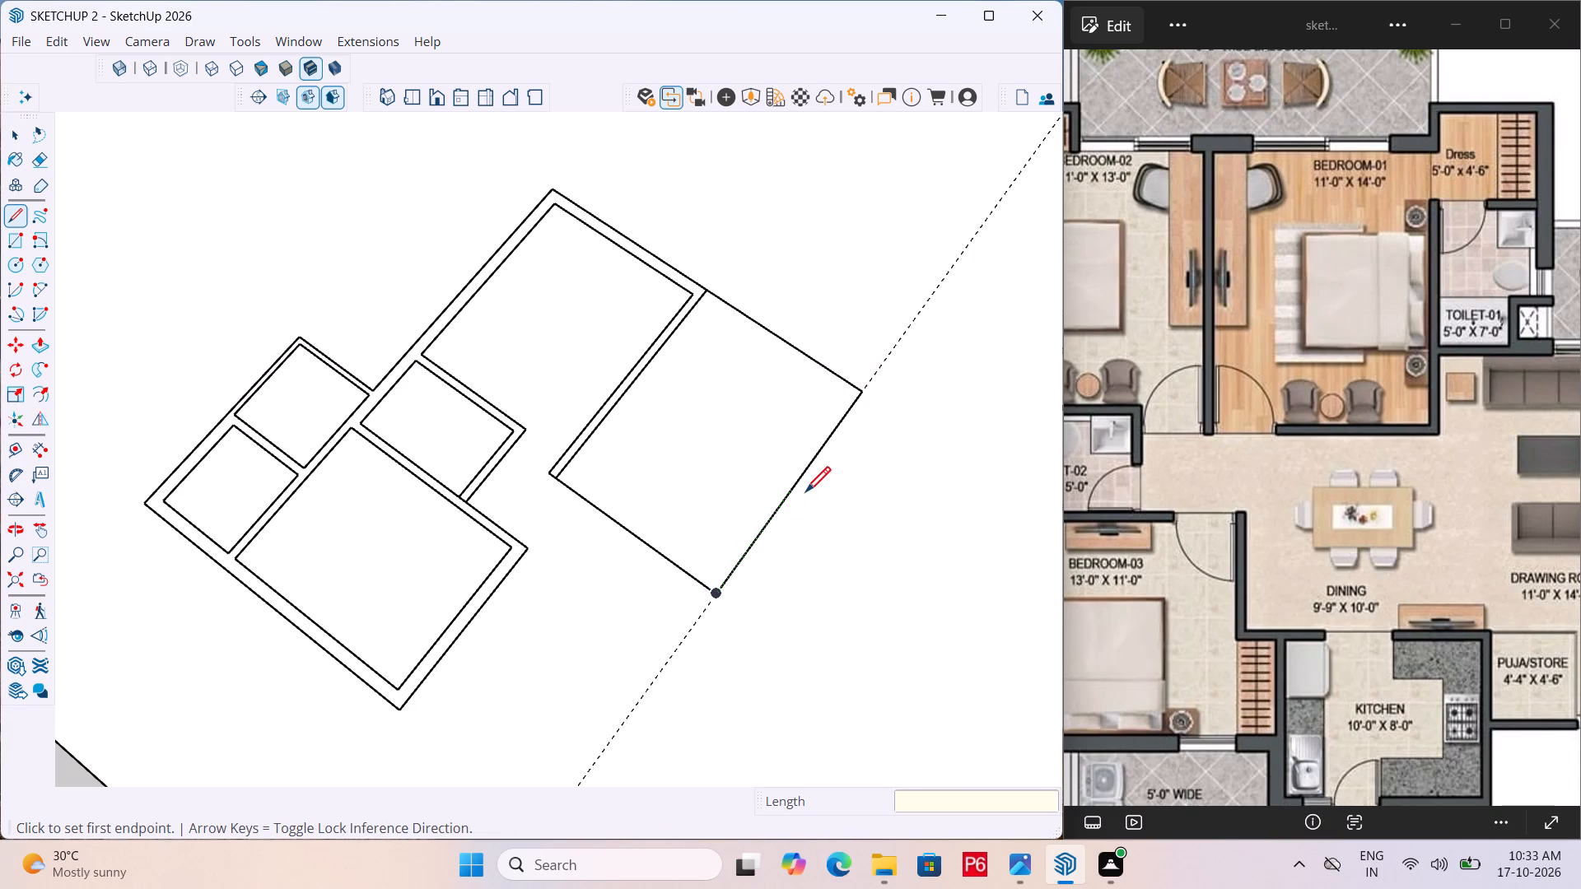
# Erase the guide running along Bedroom-01's outer side line facing the dress and Toilet-01.
pyautogui.press('e')
pyautogui.moveTo(916, 337); pyautogui.dragTo(911, 323)
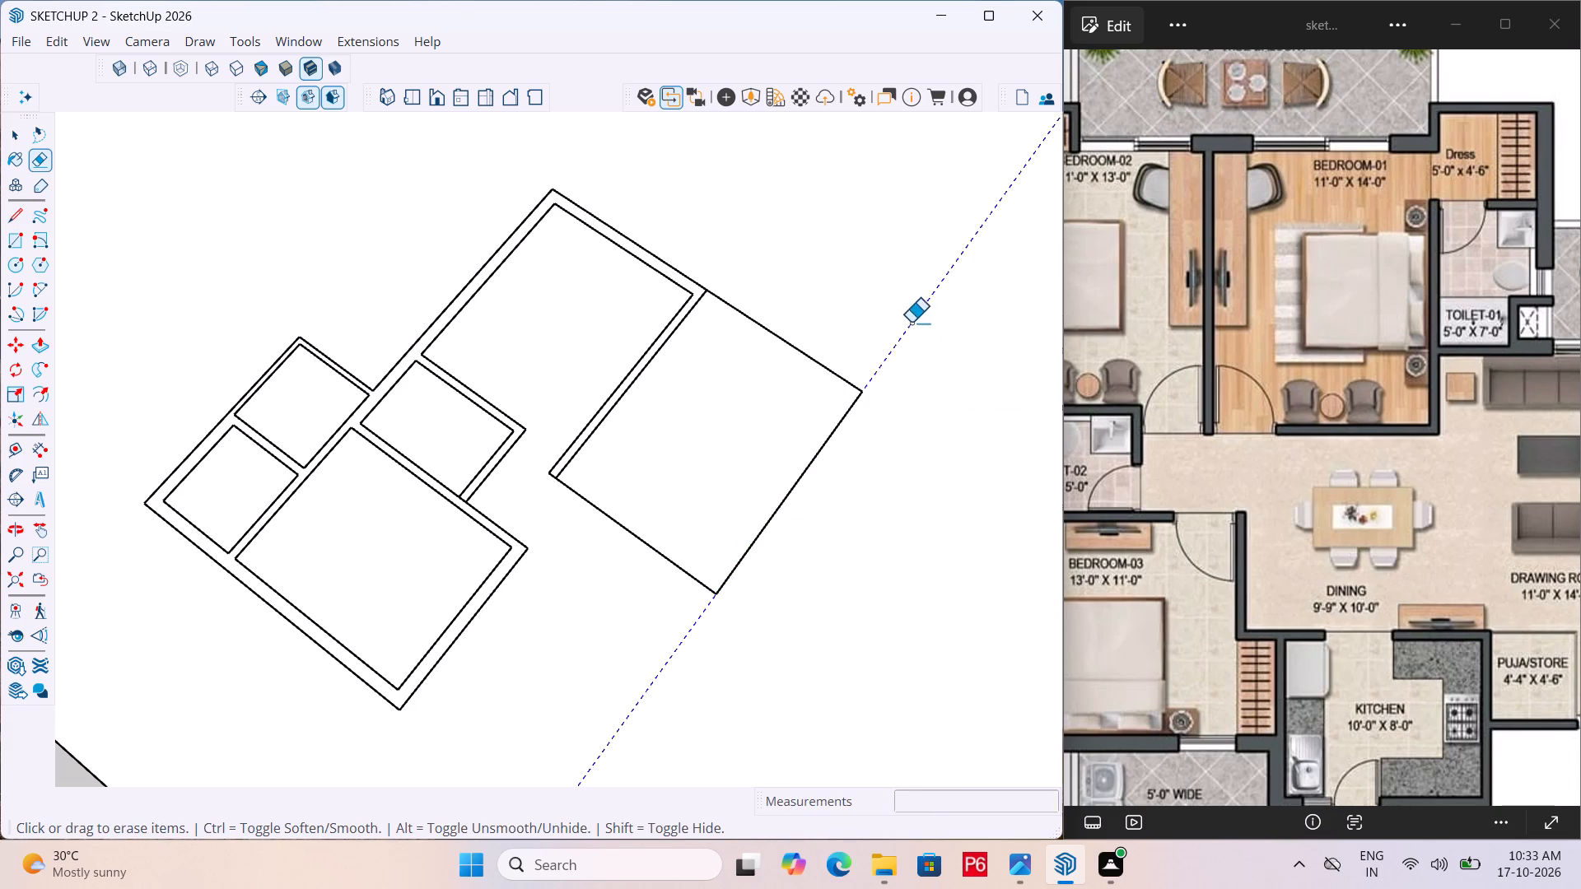
pyautogui.moveTo(911, 323); pyautogui.dragTo(908, 314)
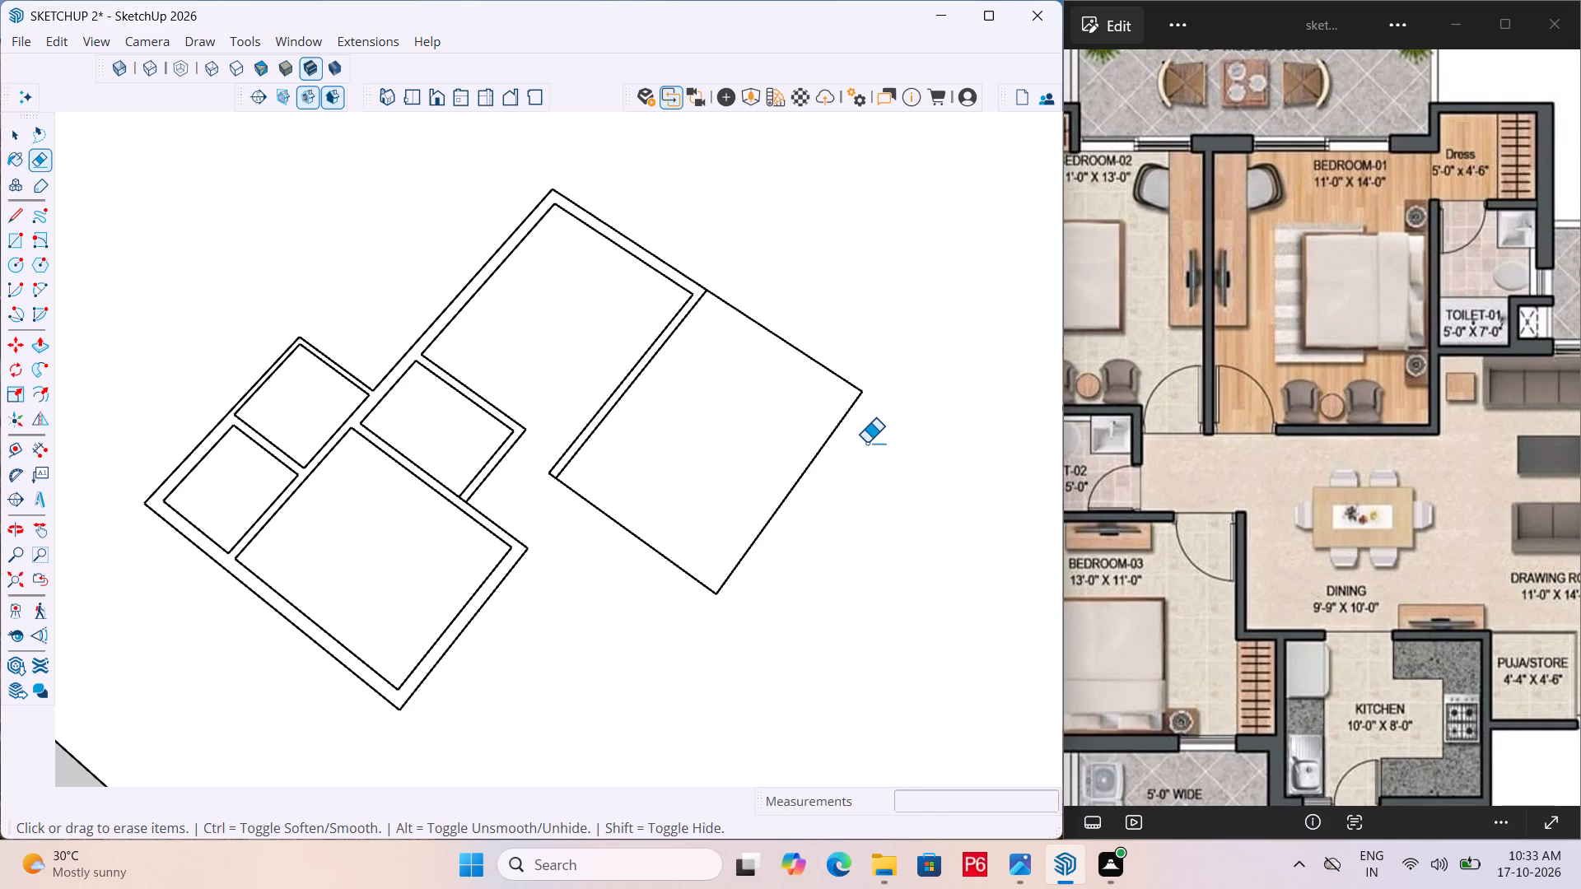
pyautogui.press('e')
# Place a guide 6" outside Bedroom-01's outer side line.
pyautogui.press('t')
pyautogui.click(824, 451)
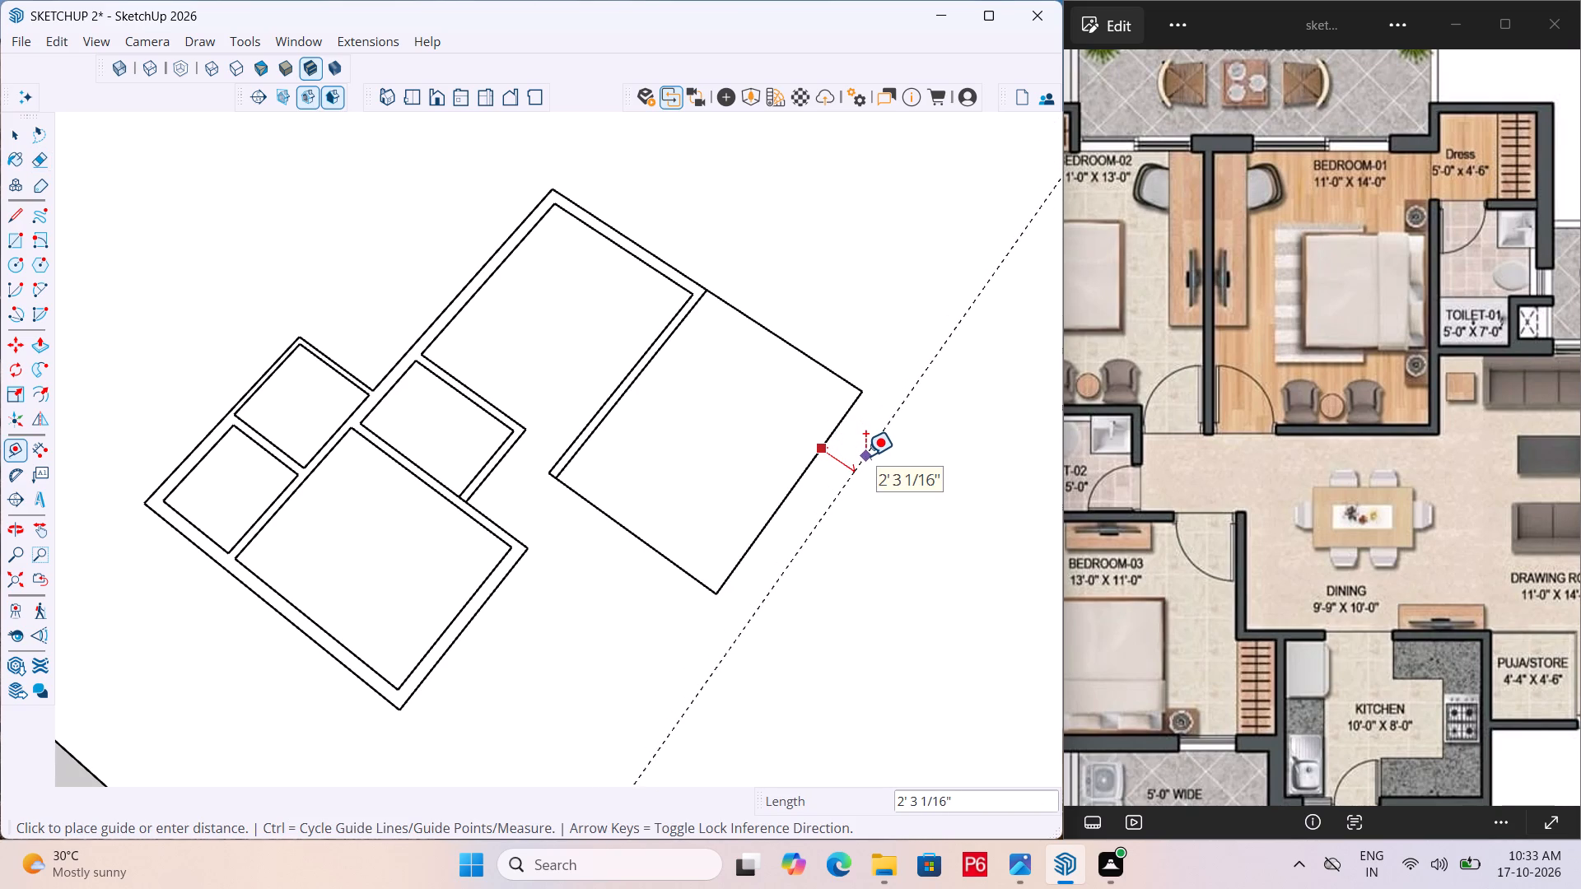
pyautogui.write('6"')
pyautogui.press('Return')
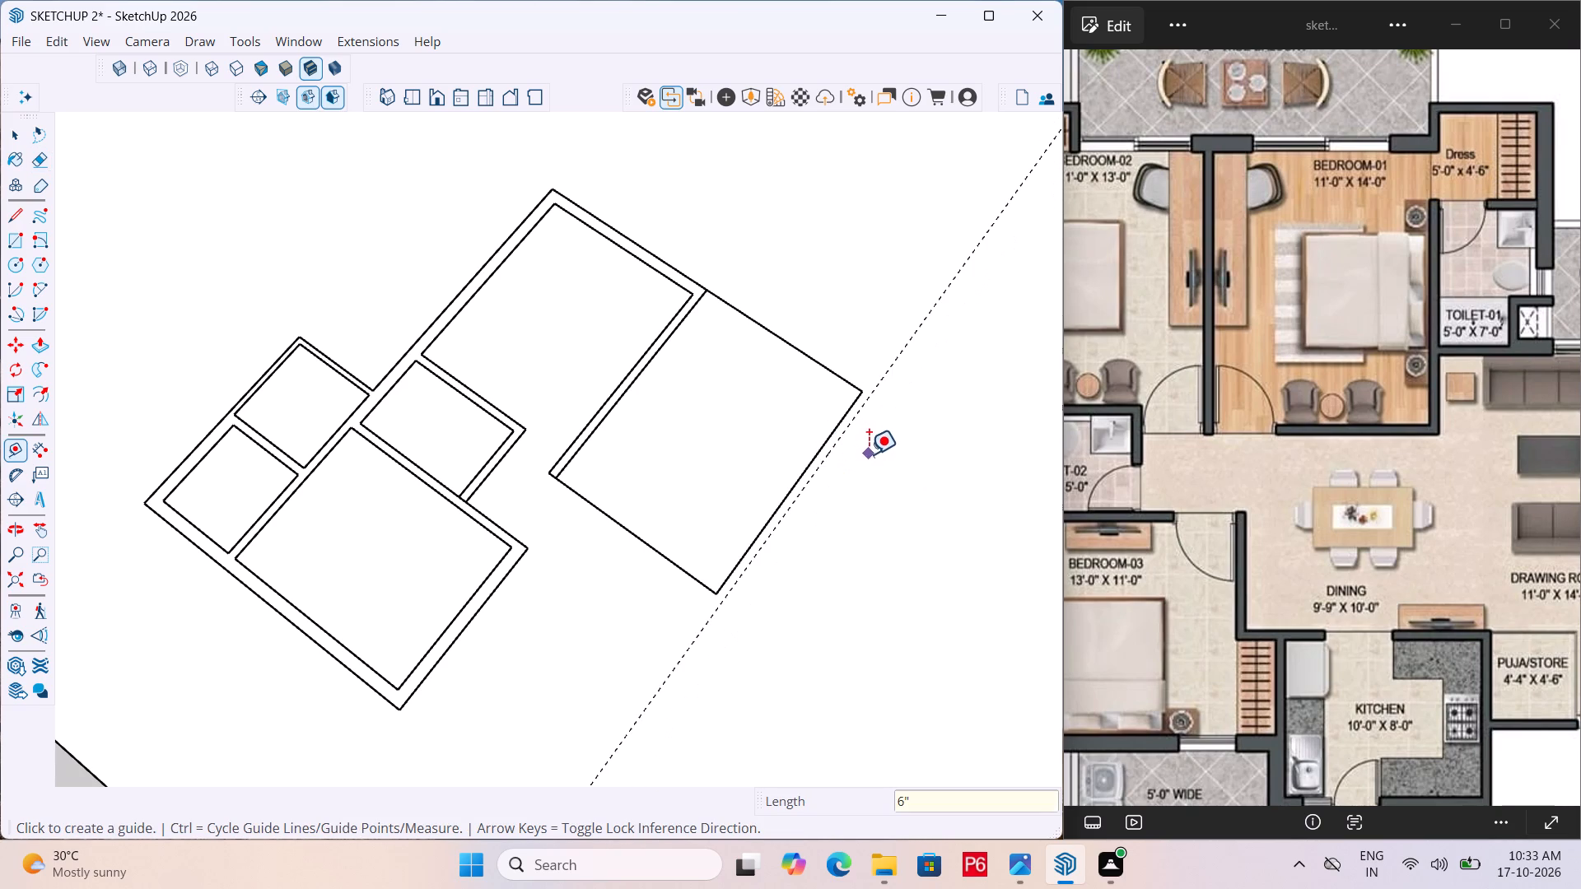
# Place wall-thickness guides inside Bedroom-01, 6" from the dining-side line and 9" from the balcony-side line.
pyautogui.click(644, 544)
pyautogui.write('6"')
pyautogui.press('Return')
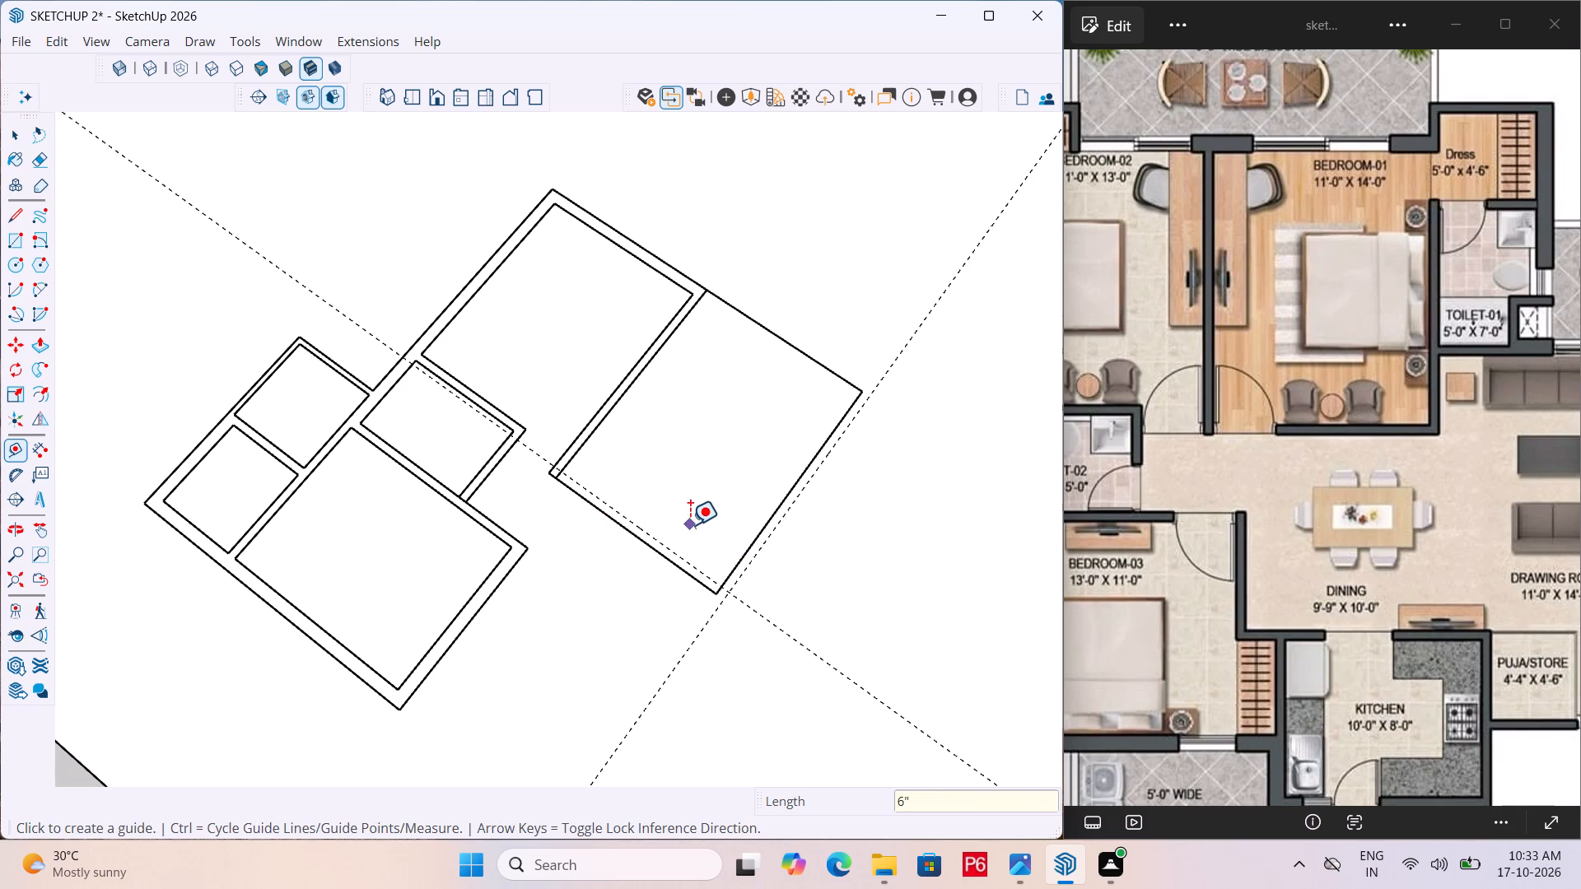
pyautogui.click(813, 362)
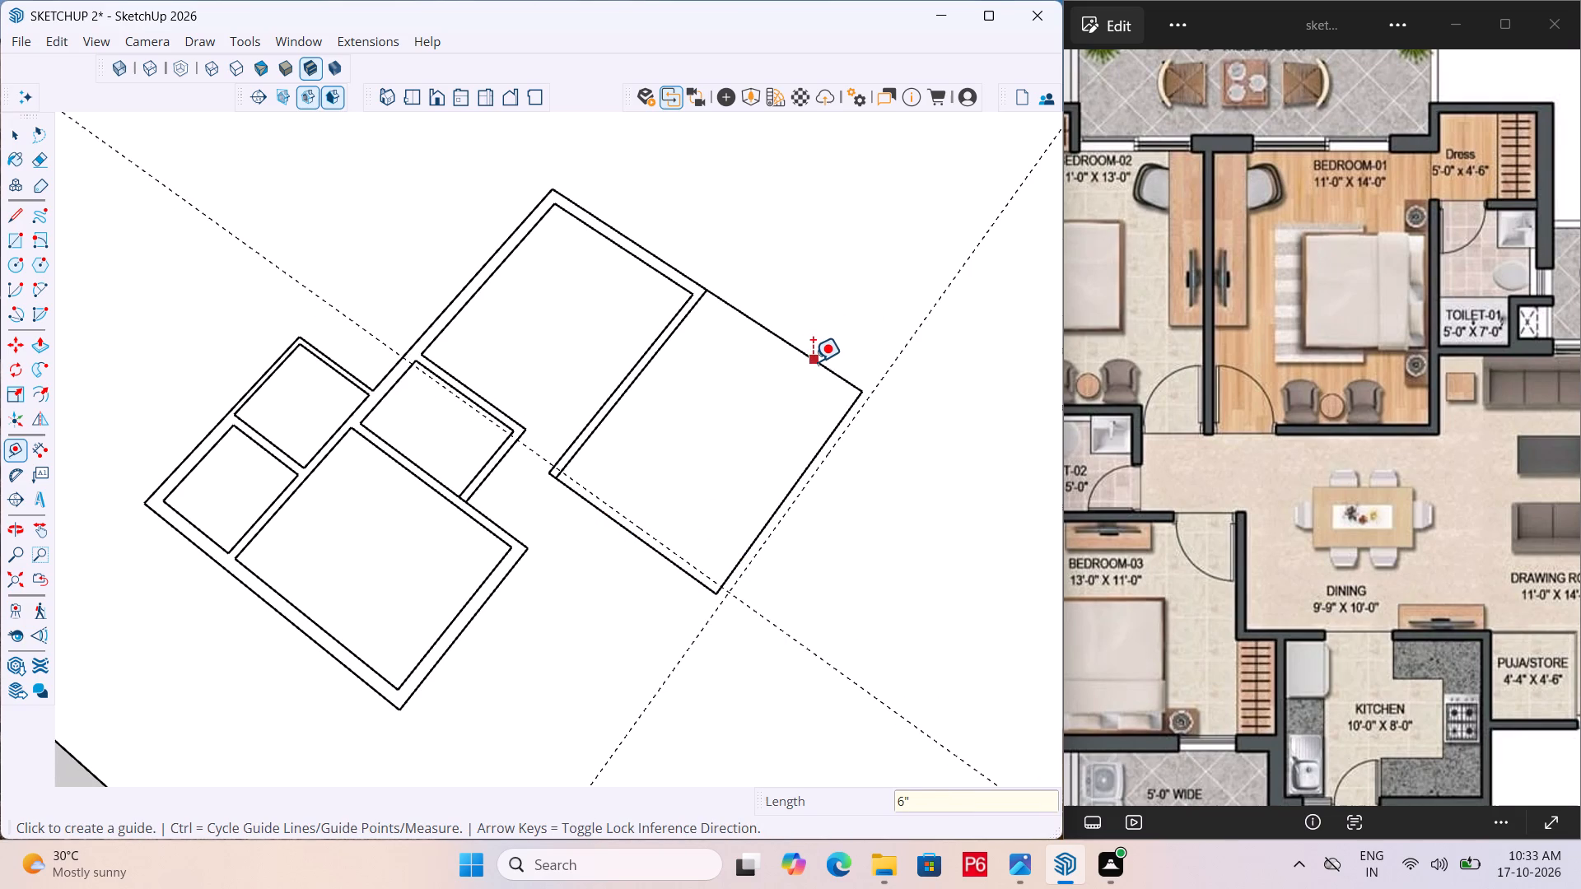
pyautogui.press('9')
pyautogui.press('Return')
pyautogui.hotkey('shift', '"')
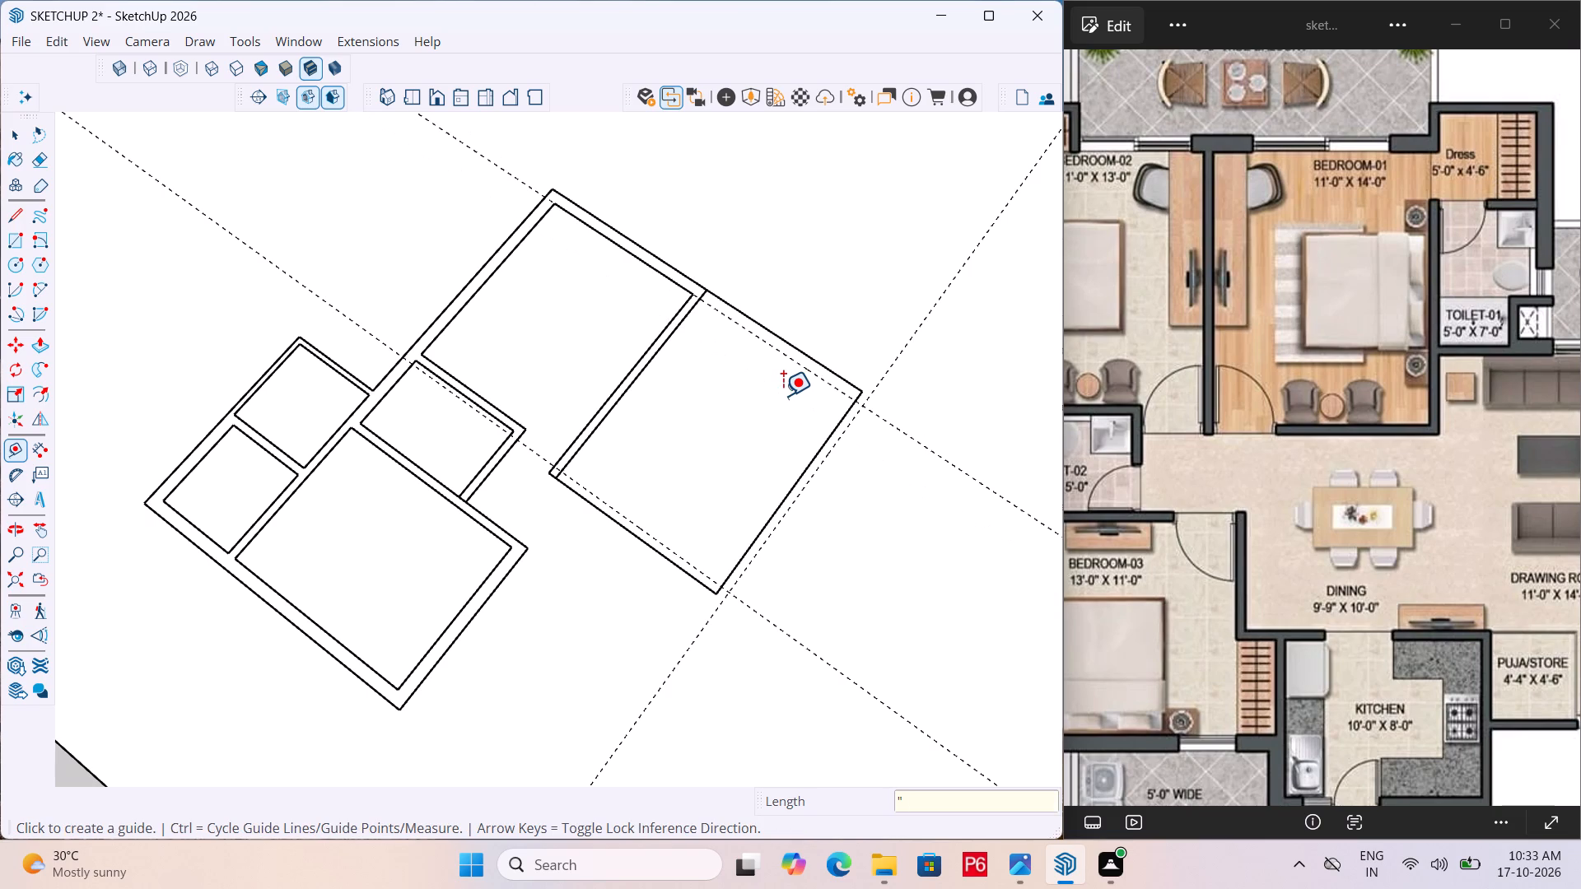
pyautogui.press('BackSpace')
pyautogui.write('9"')
pyautogui.press('Return')
pyautogui.press('space')
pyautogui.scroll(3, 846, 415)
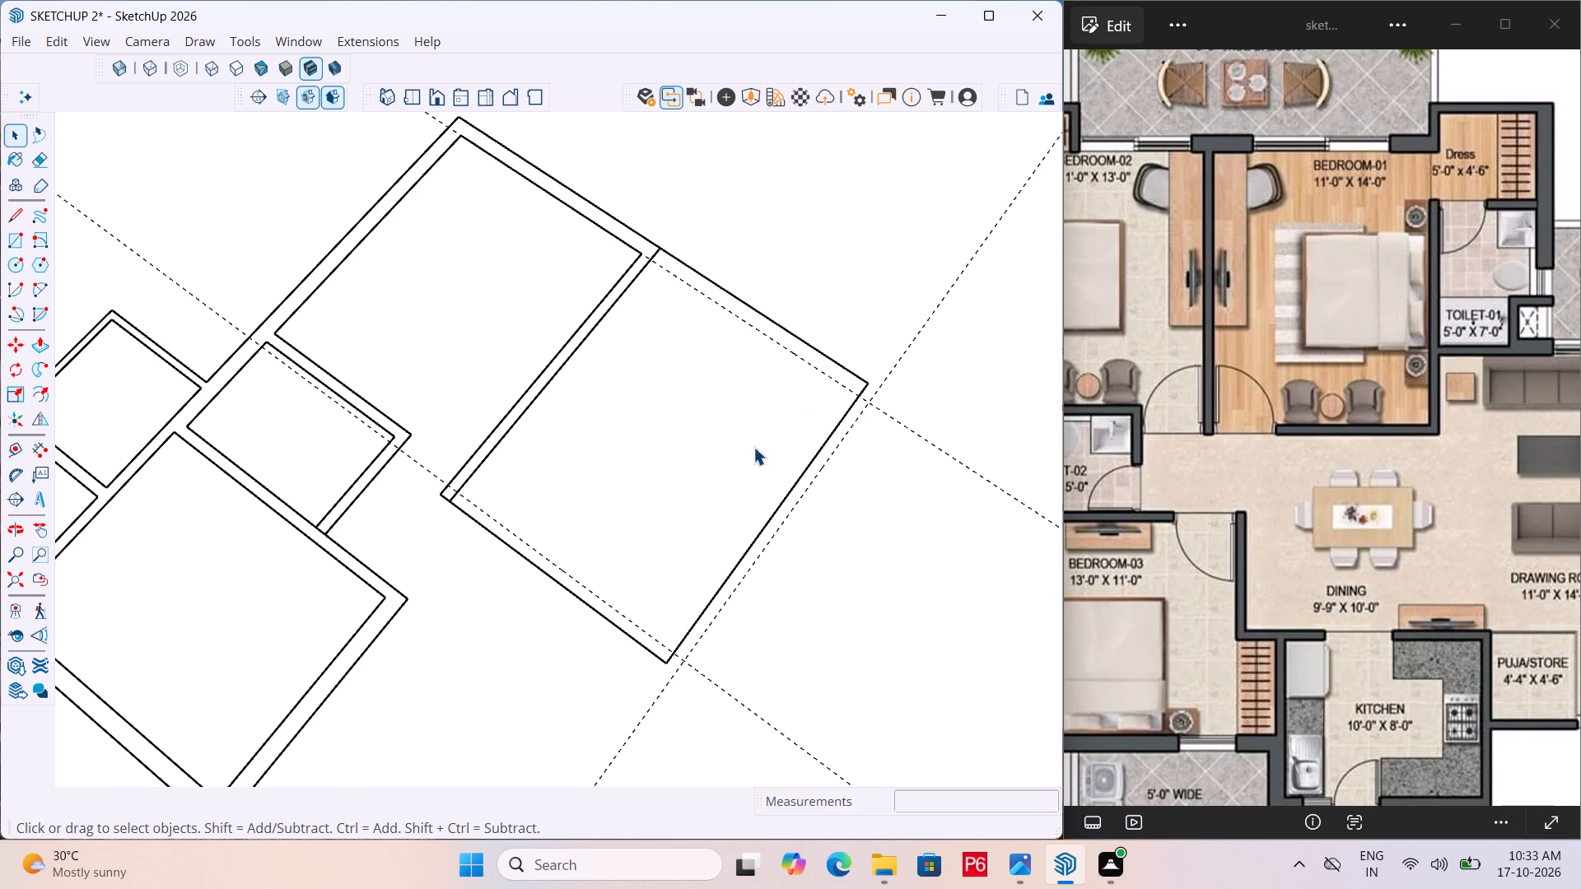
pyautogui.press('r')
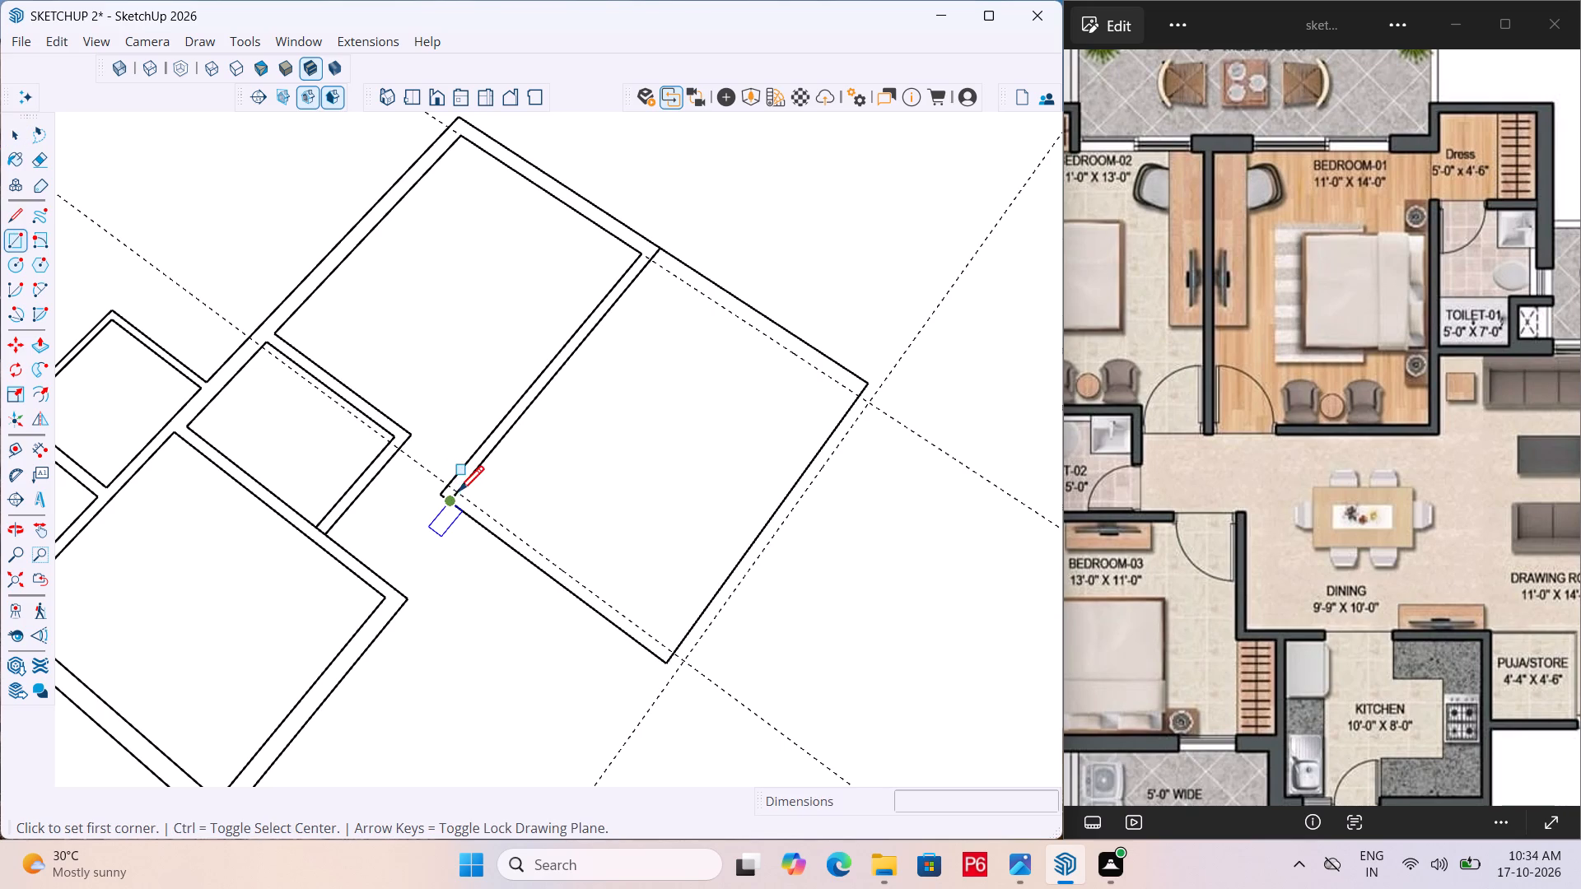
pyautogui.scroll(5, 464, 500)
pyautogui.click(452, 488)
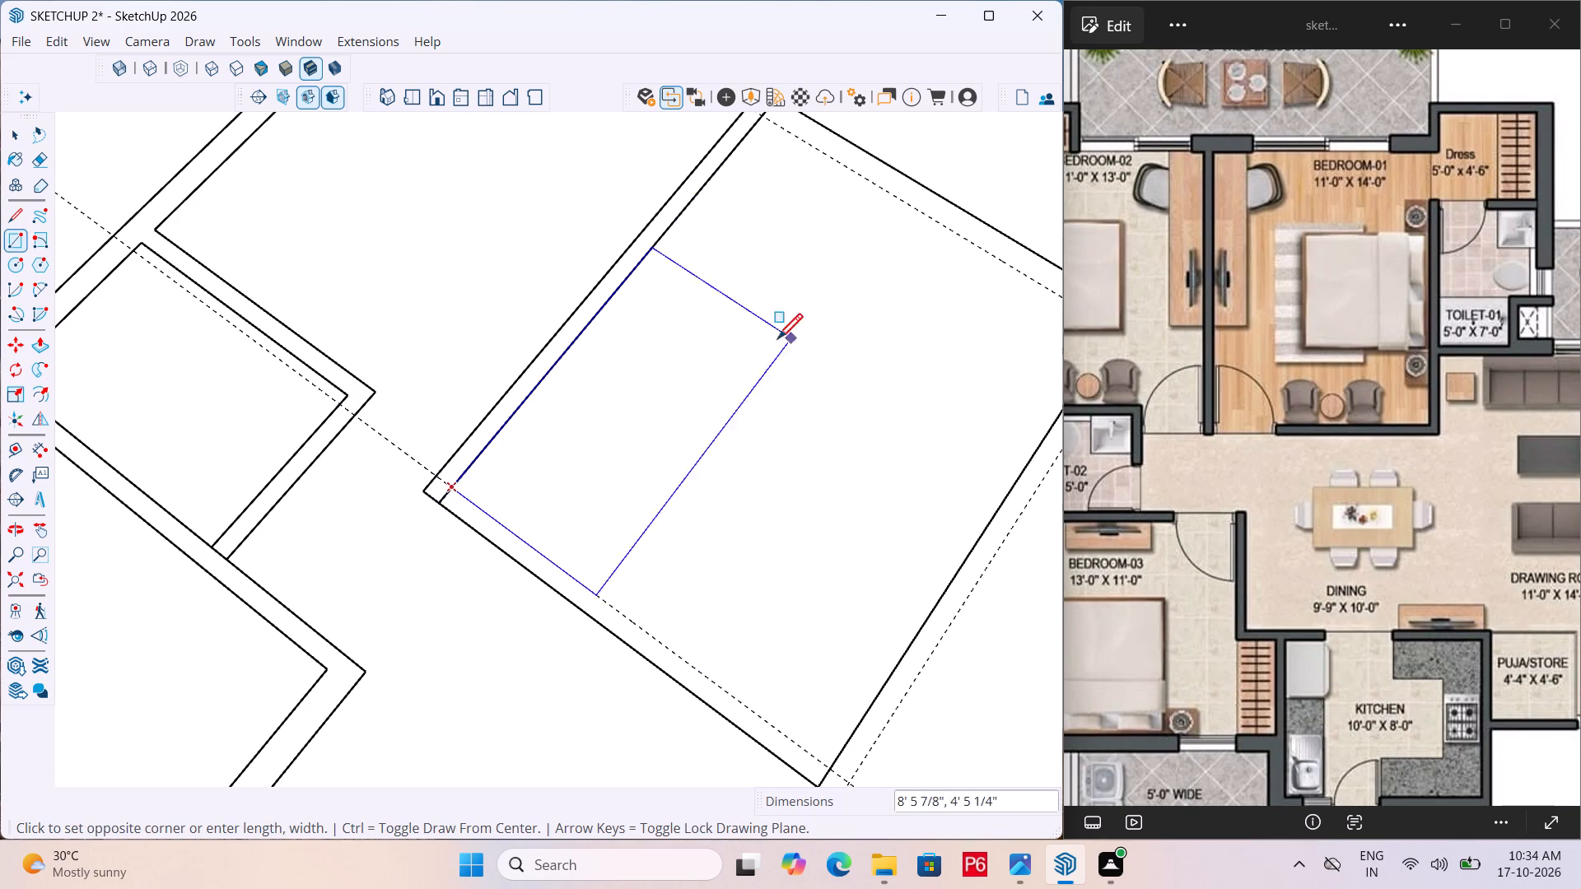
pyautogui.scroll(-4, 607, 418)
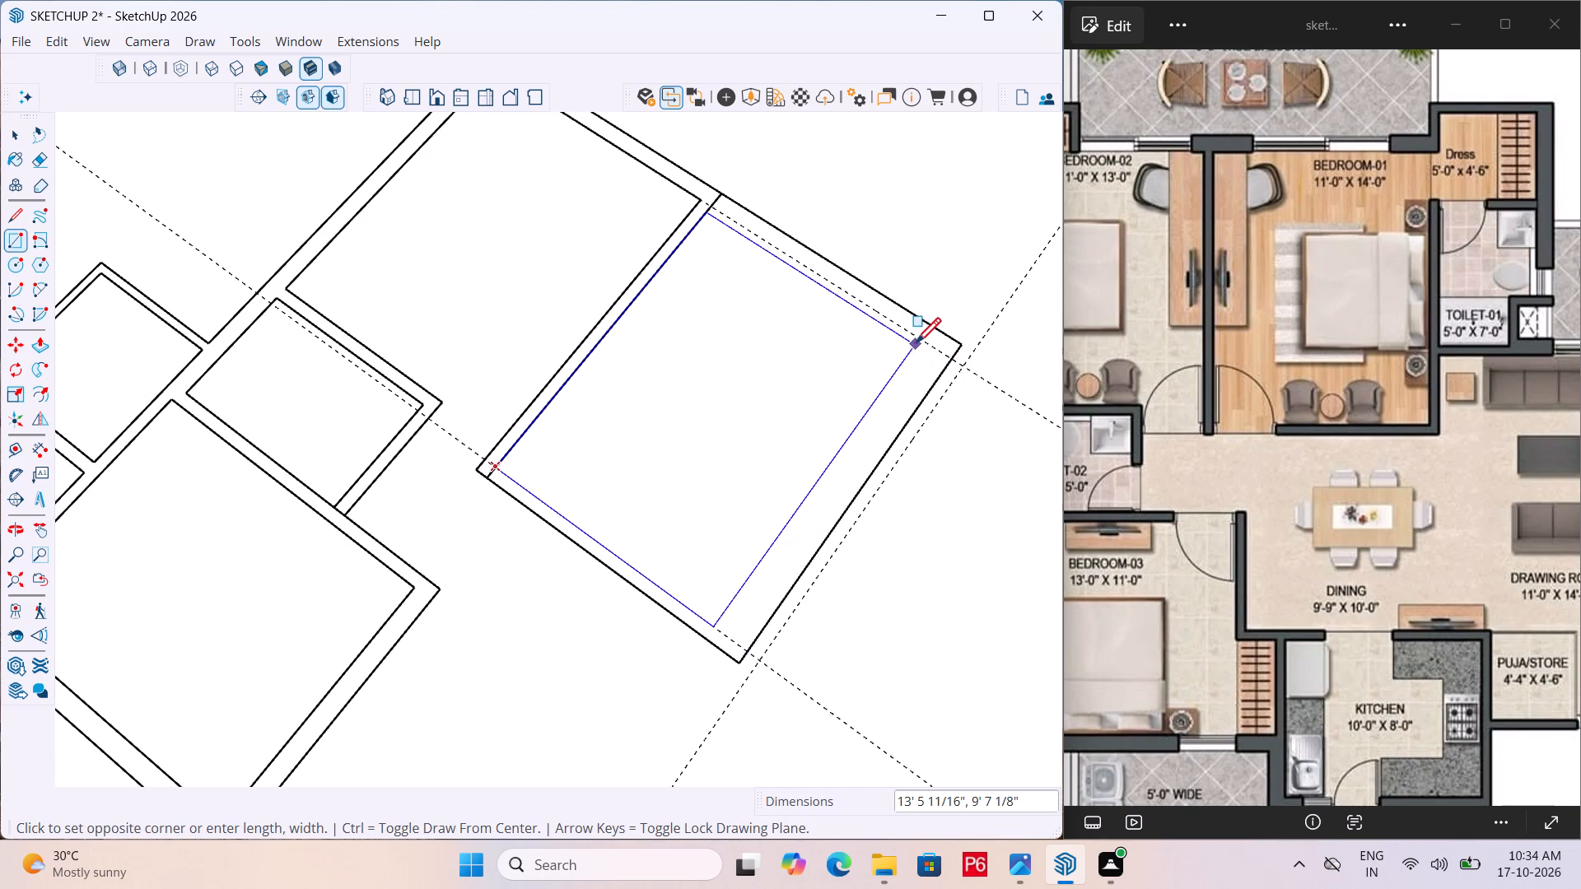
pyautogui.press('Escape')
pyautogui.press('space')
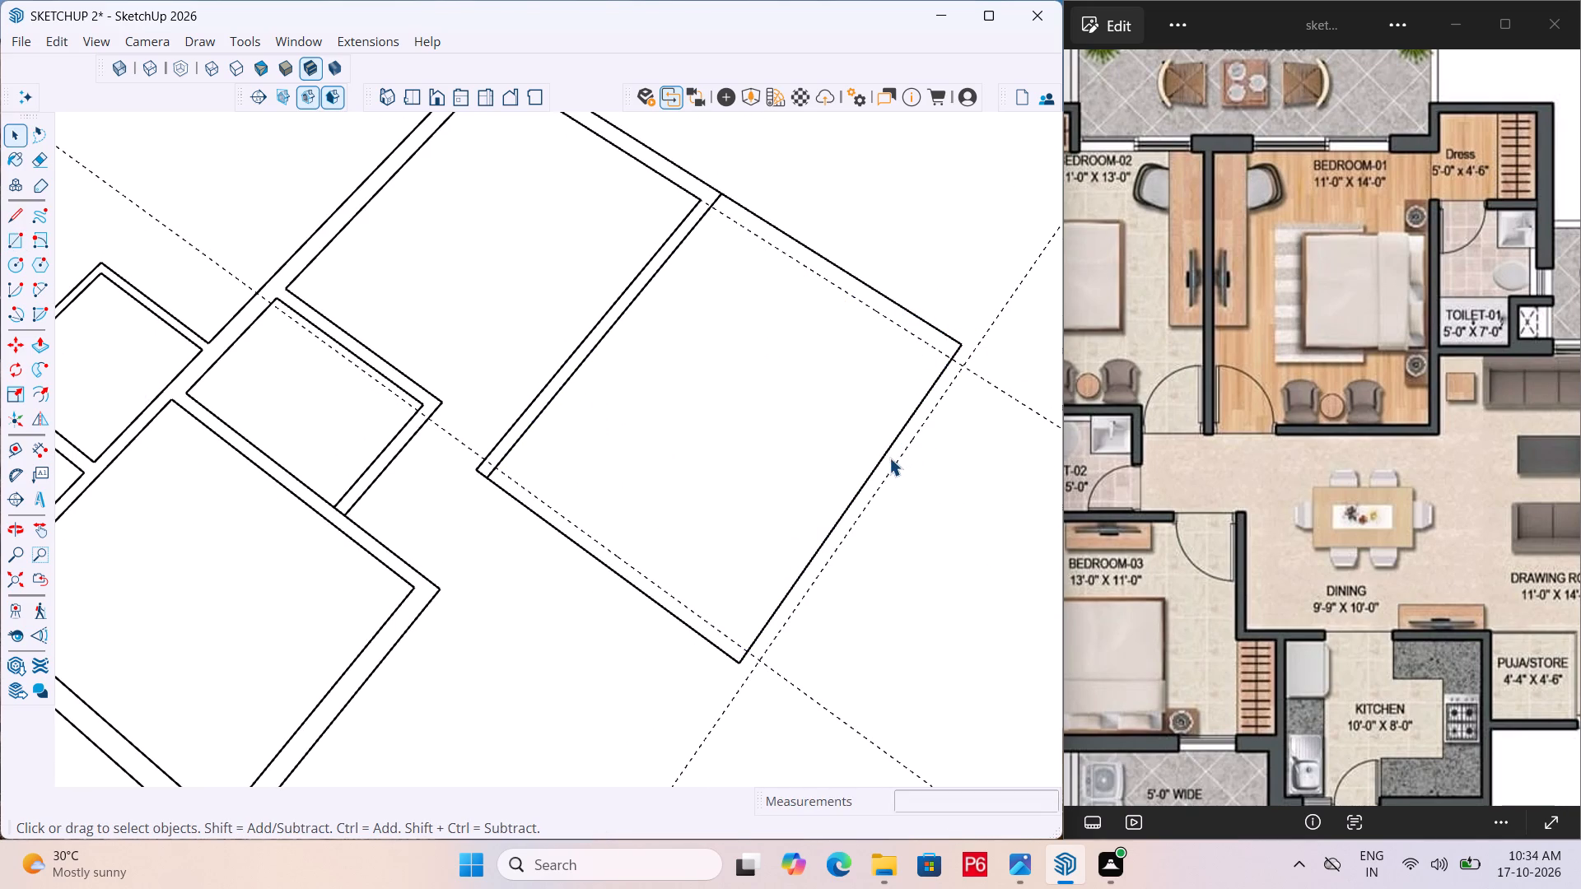
# Place a guide 6" inside Bedroom-01's outer side line facing the dress and Toilet-01.
pyautogui.press('t')
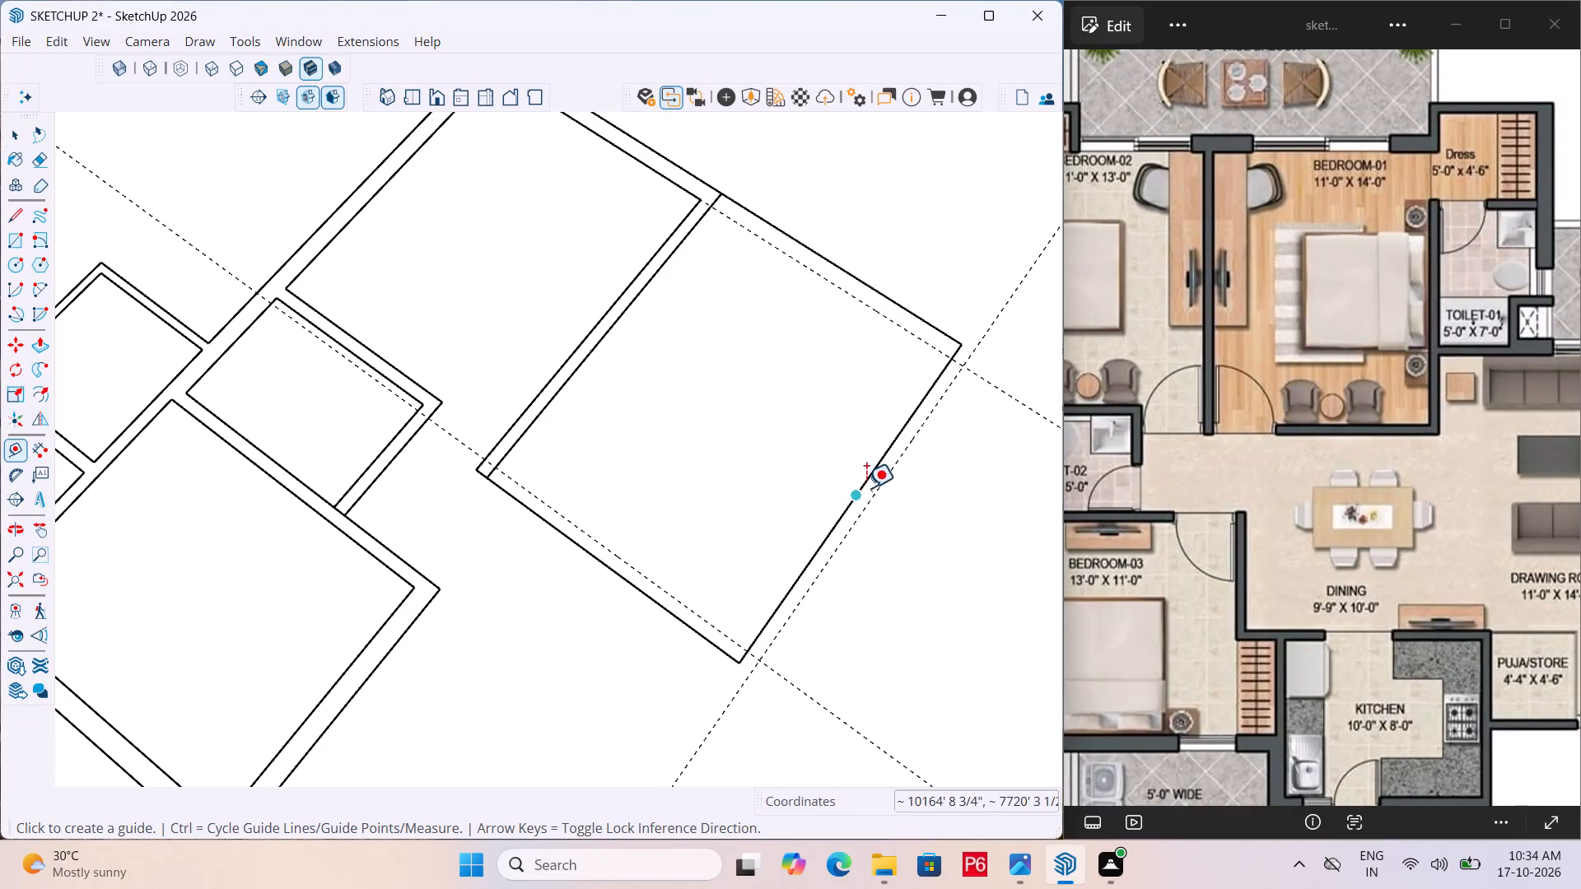
pyautogui.click(878, 466)
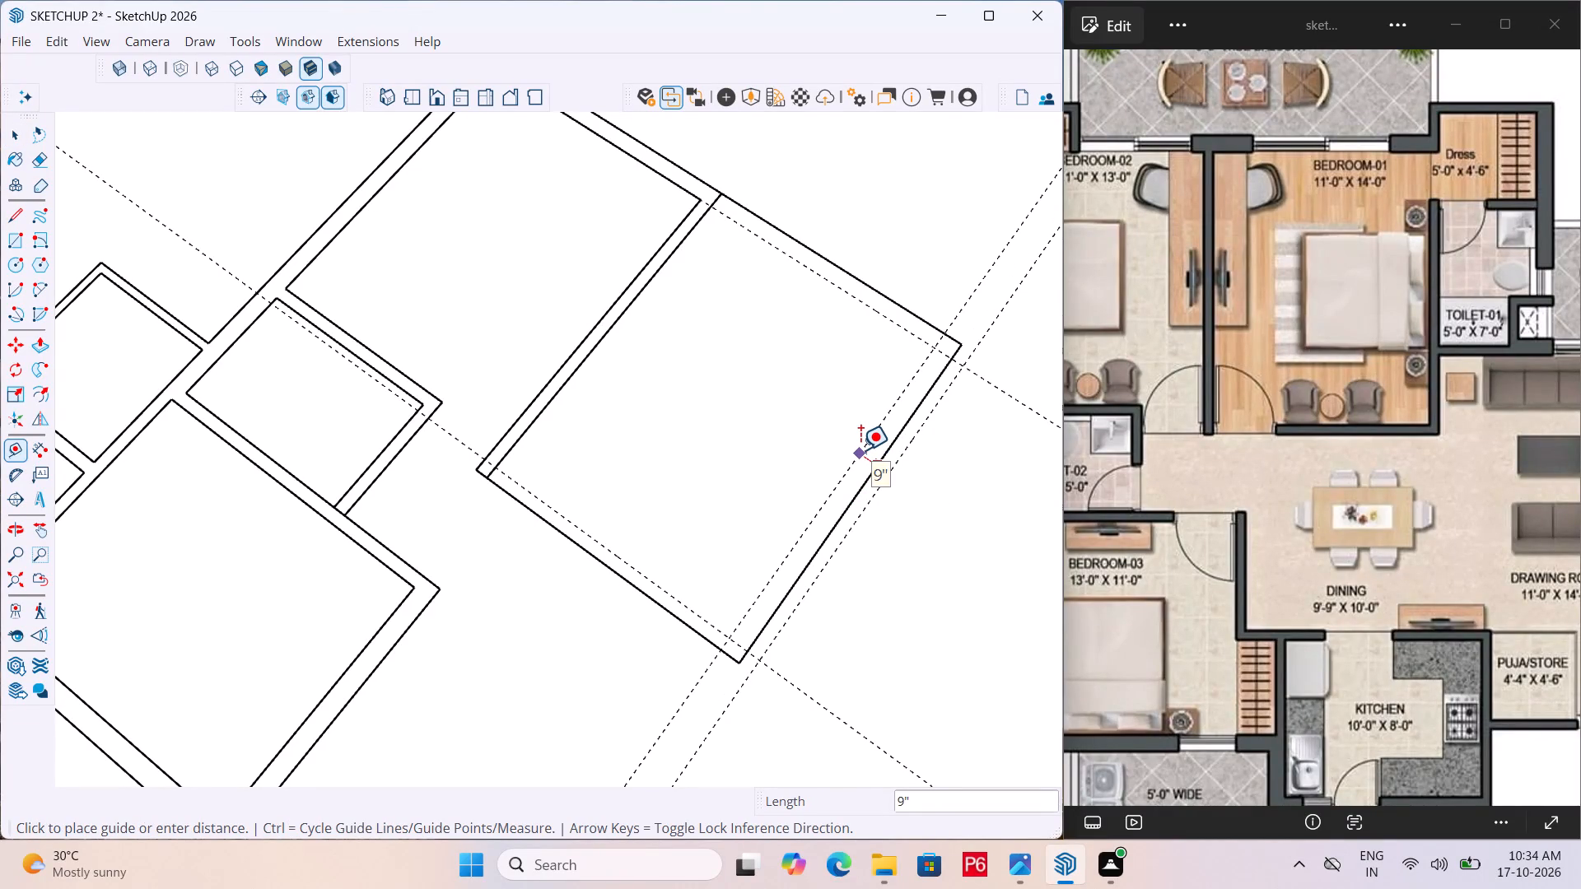
pyautogui.write('6"')
pyautogui.press('Return')
pyautogui.press('space')
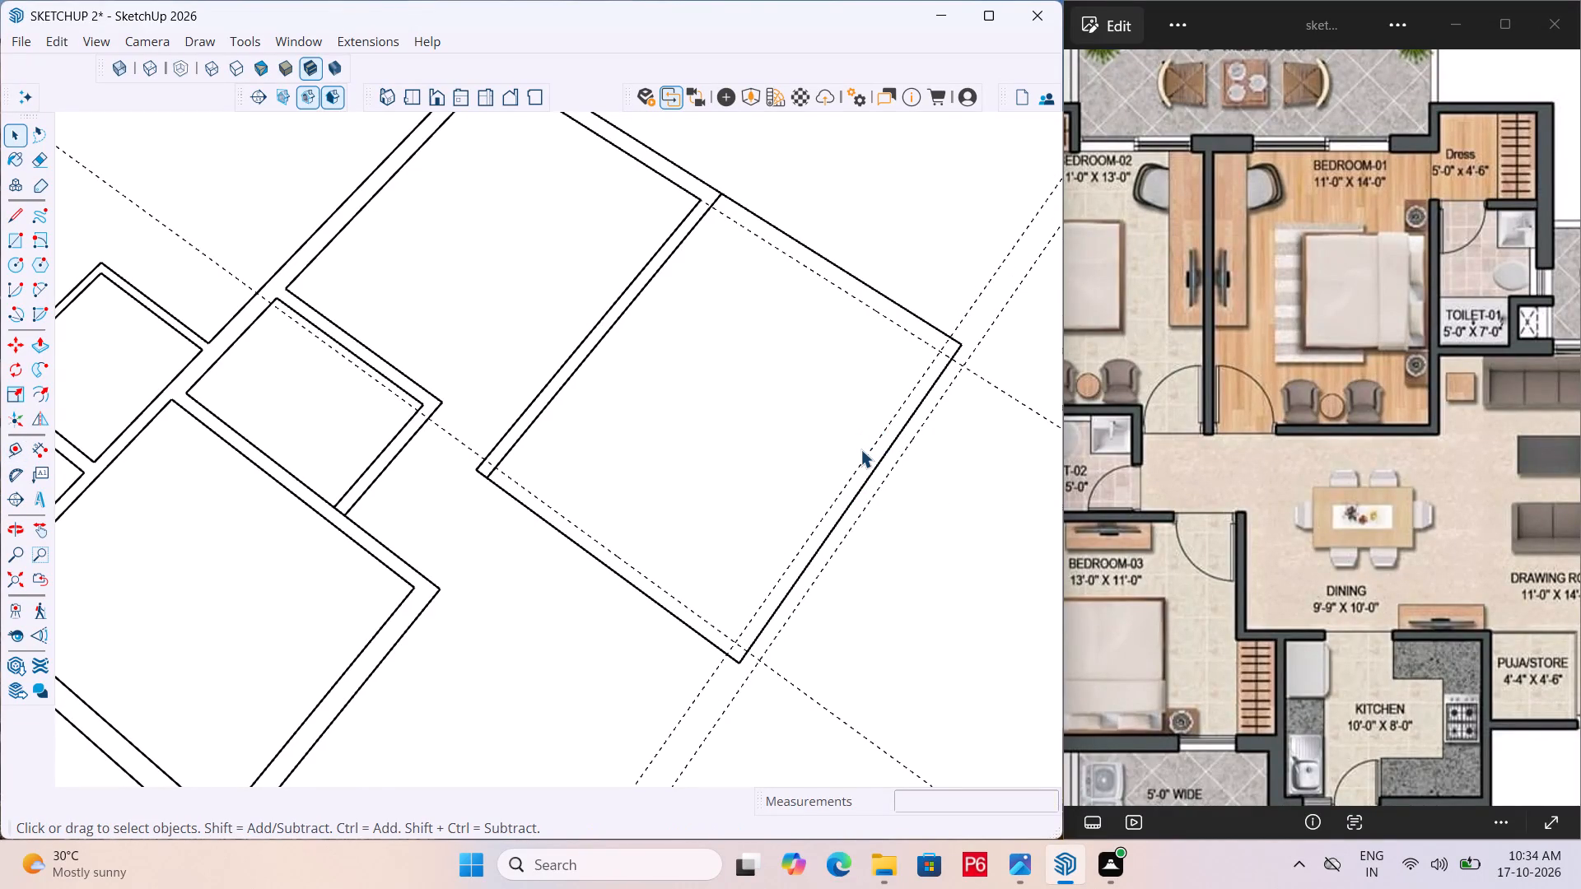
# Draw Bedroom-01's inner wall faces as a rectangle from the shared wall's dining-side guide crossing to the opposite inner guide crossing.
pyautogui.press('r')
pyautogui.scroll(5, 531, 442)
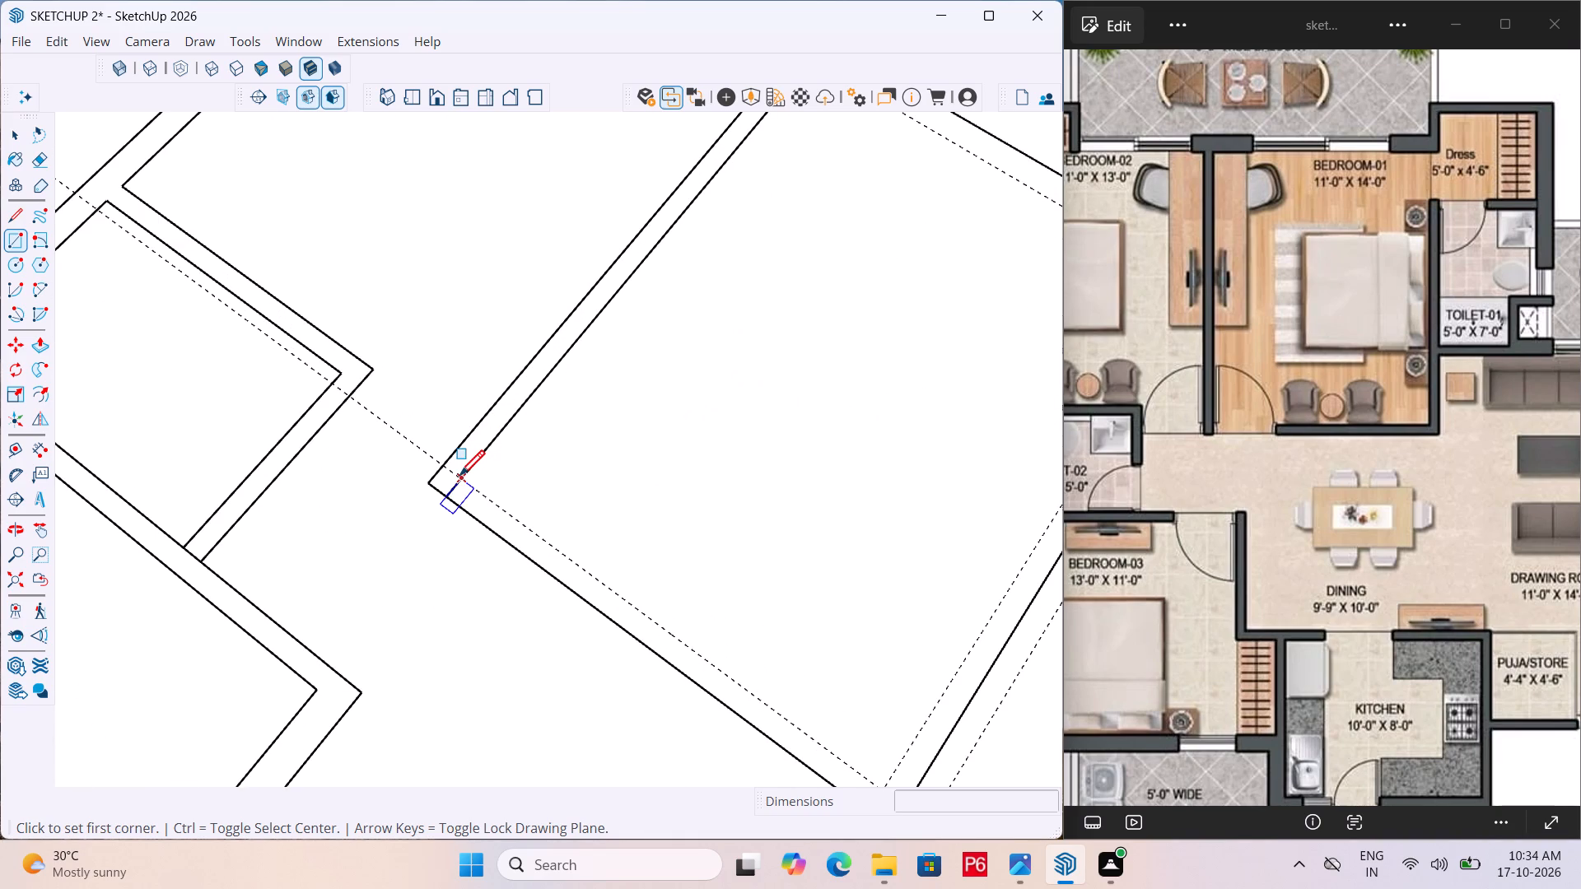
pyautogui.moveTo(459, 478); pyautogui.dragTo(473, 475)
pyautogui.scroll(-5, 259, 440)
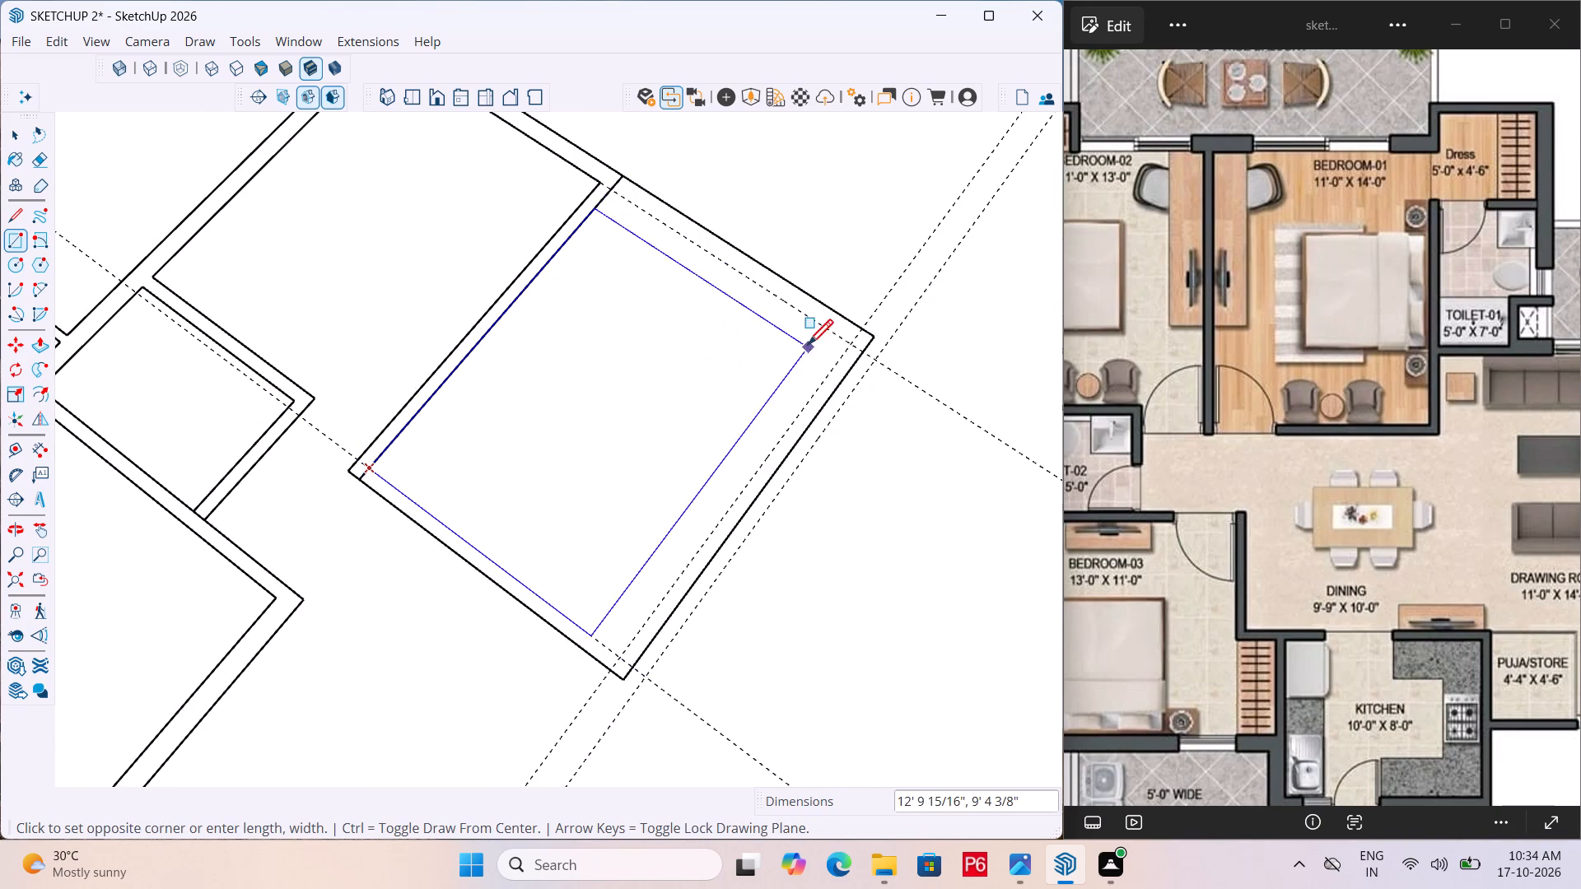
pyautogui.scroll(6, 847, 336)
pyautogui.click(830, 351)
pyautogui.scroll(-3, 874, 342)
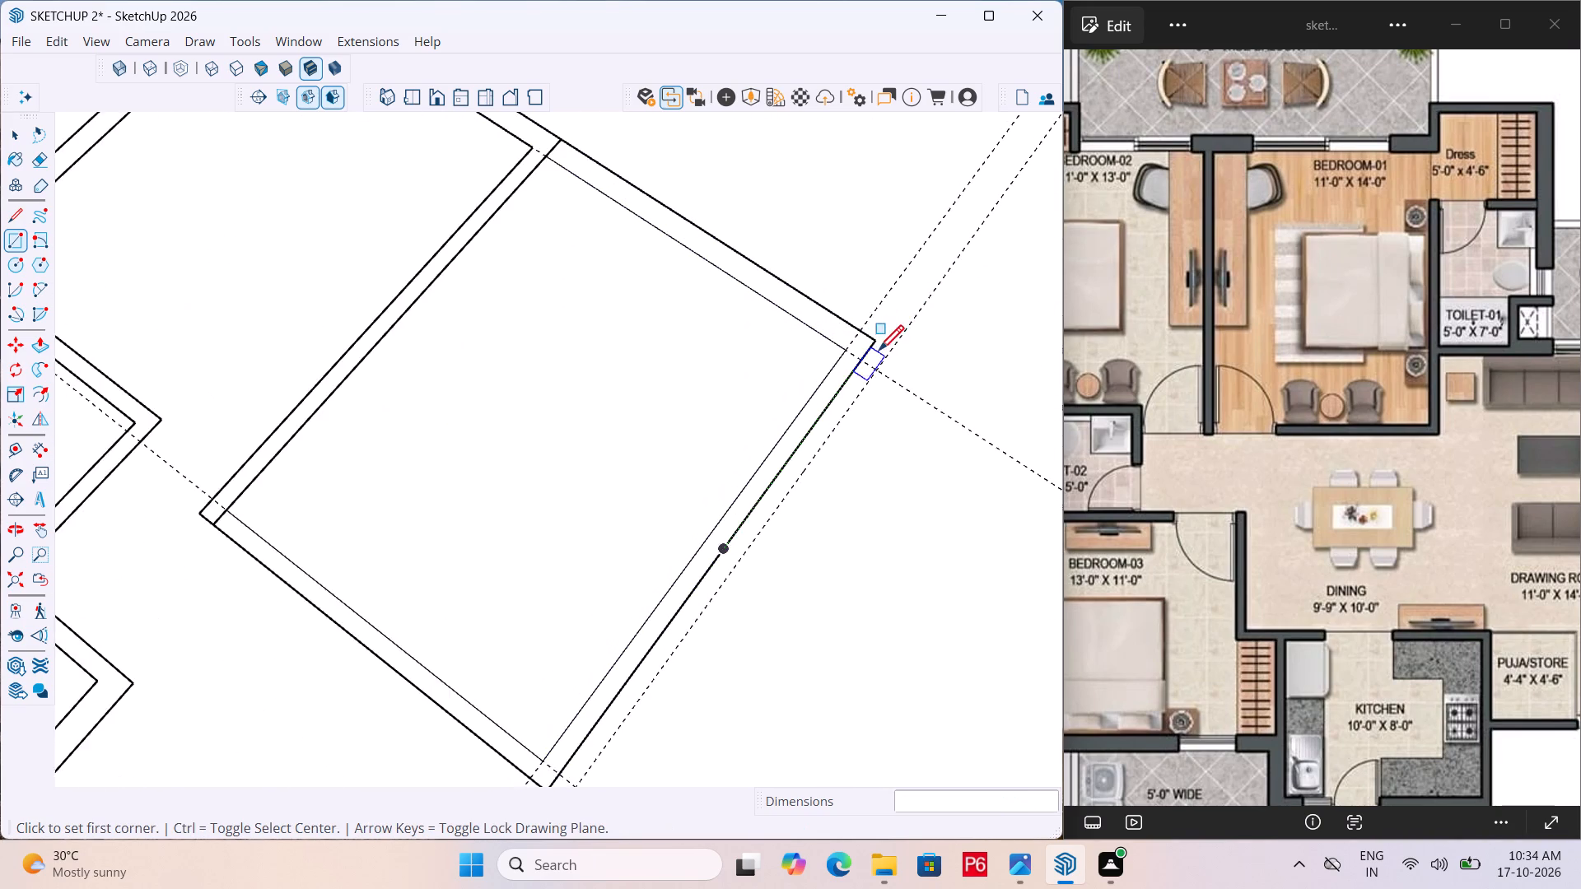
# Save the model with Bedroom-01's inner wall rectangle drawn.
pyautogui.scroll(-2, 879, 353)
pyautogui.hotkey('ctrl', 's')
pyautogui.hotkey('ctrl', 's')
pyautogui.hotkey('ctrl', 's')
pyautogui.hotkey('ctrl', 's')
pyautogui.hotkey('ctrl', 's')
pyautogui.keyDown('ctrl'); pyautogui.scroll(-2, 884, 354); pyautogui.keyUp('ctrl')
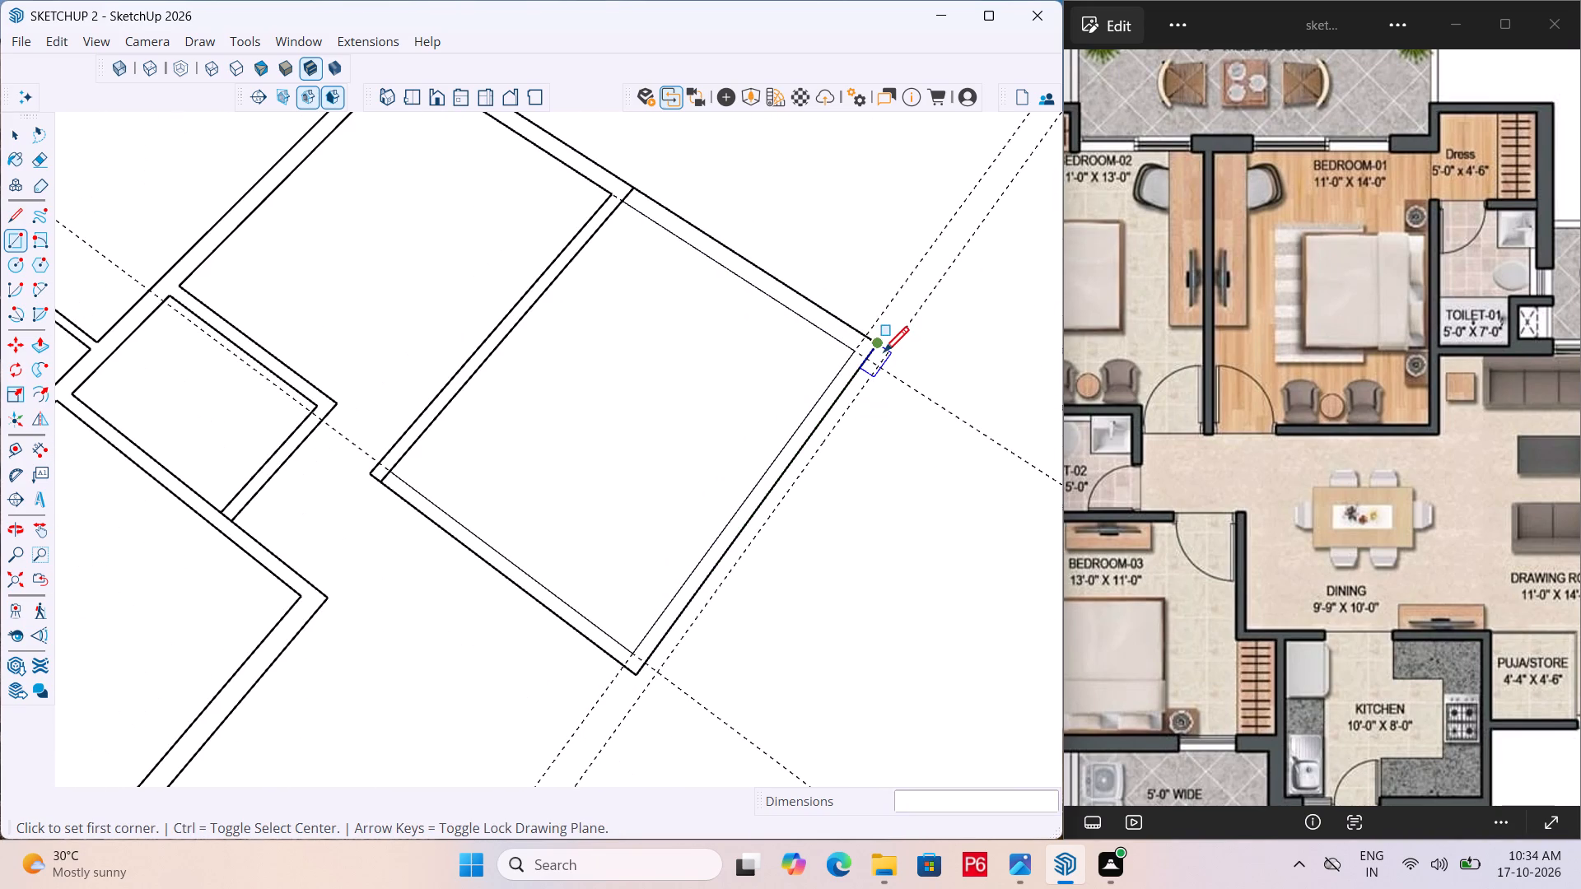
# Erase all the guides around Bedroom-01.
pyautogui.press('t')
pyautogui.press('e')
pyautogui.moveTo(915, 242); pyautogui.dragTo(988, 258)
pyautogui.click(988, 258)
pyautogui.moveTo(948, 339); pyautogui.dragTo(898, 407)
pyautogui.click(898, 407)
pyautogui.moveTo(720, 654); pyautogui.dragTo(680, 694)
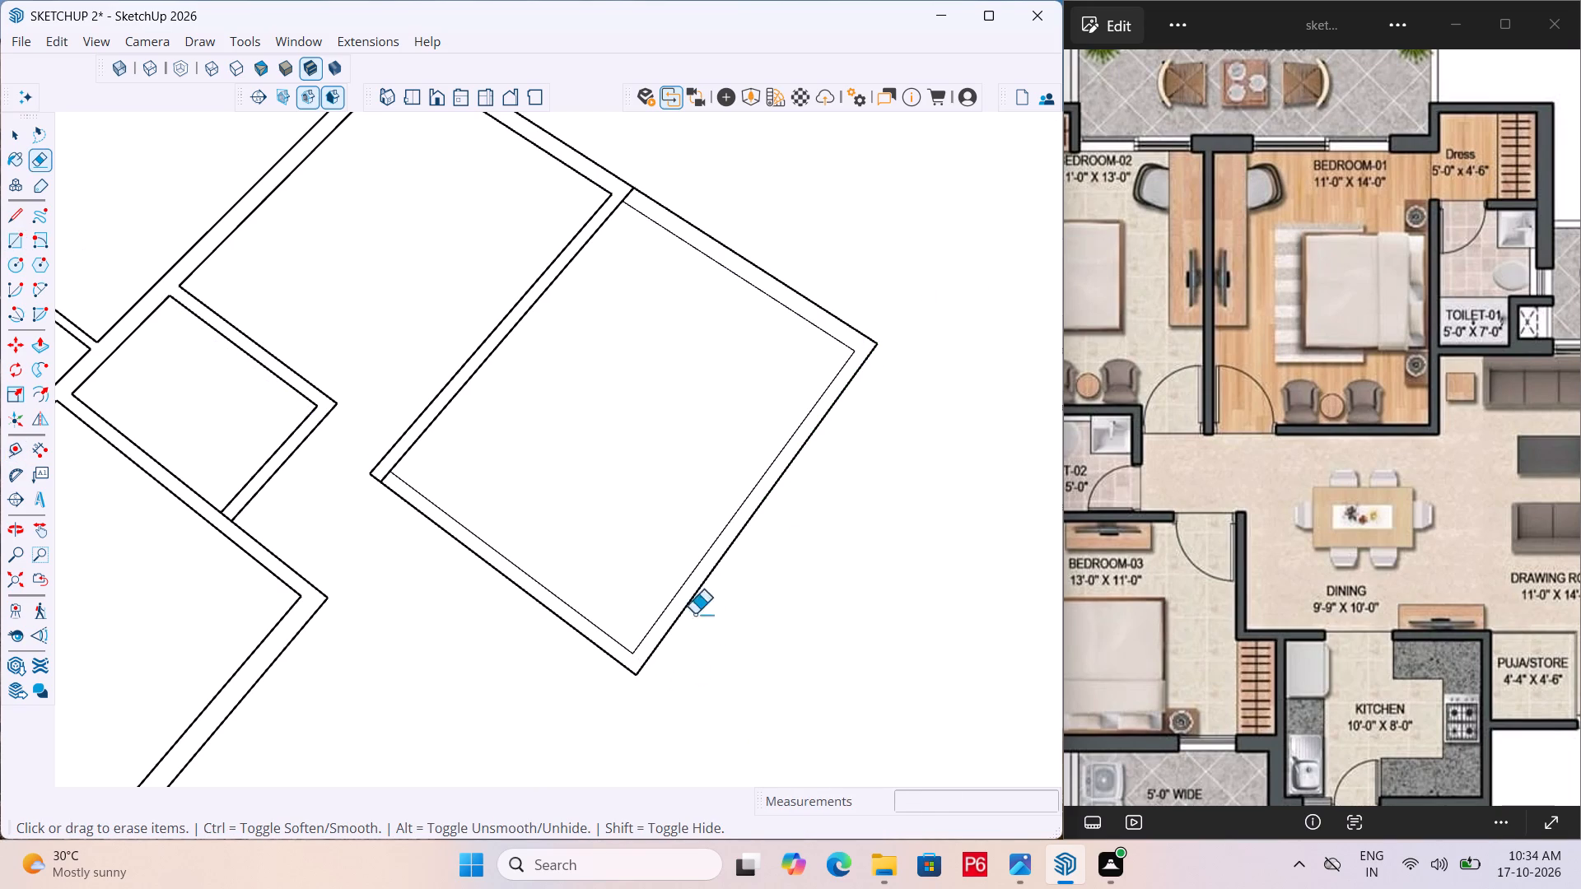
# Erase the short line pieces crossing the wall thickness where the shared wall meets Bedroom-01's dining-side and balcony-side walls.
pyautogui.scroll(-1, 664, 519)
pyautogui.scroll(11, 382, 510)
pyautogui.scroll(4, 440, 453)
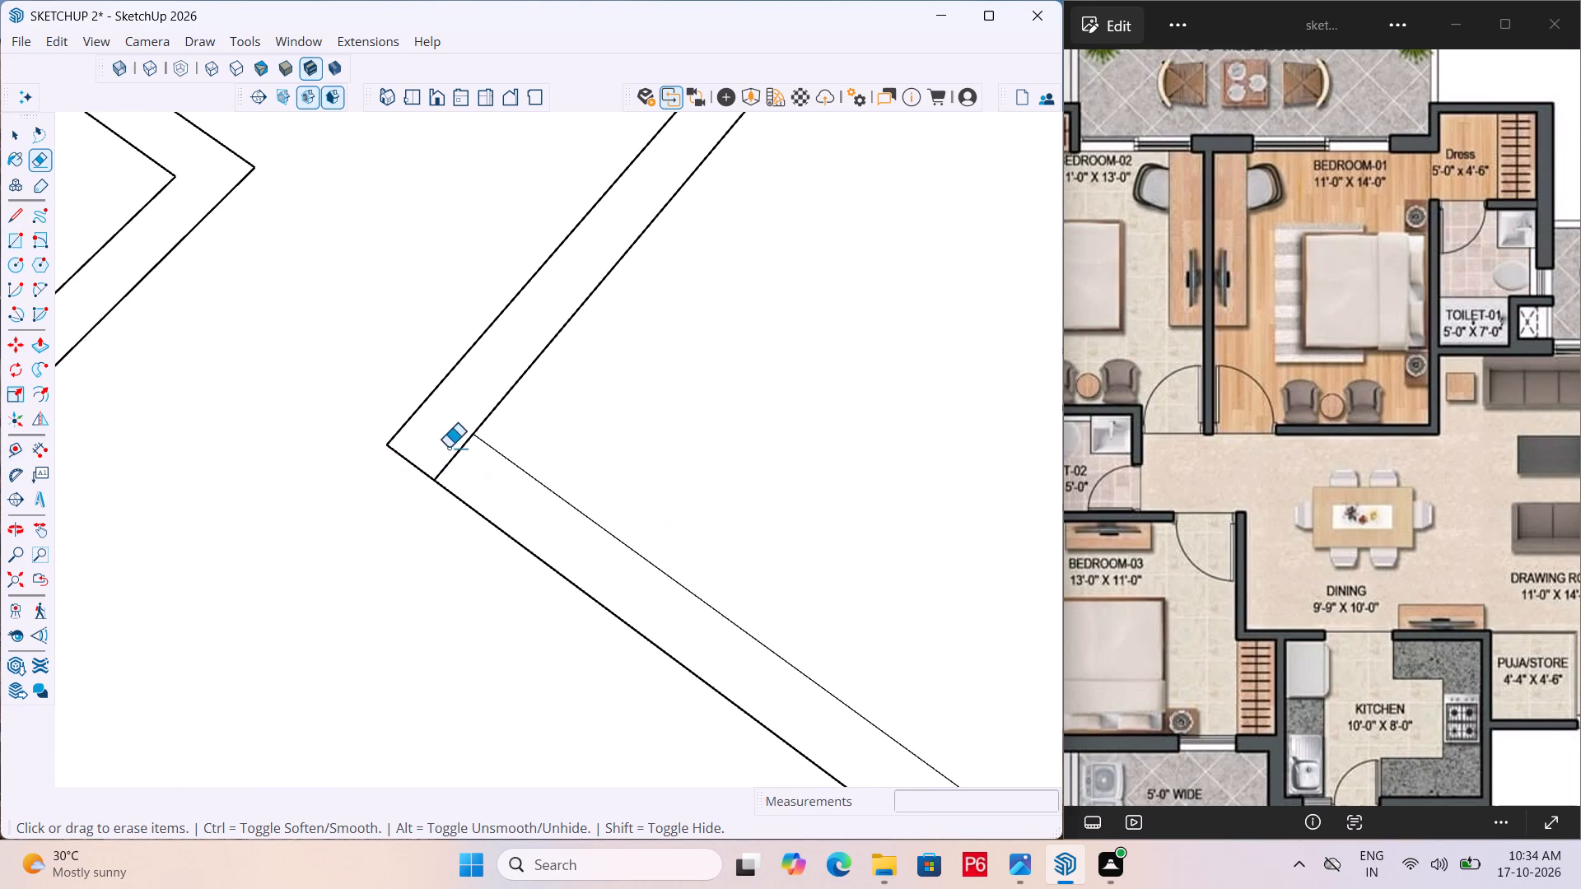
pyautogui.moveTo(446, 453); pyautogui.dragTo(456, 460)
pyautogui.scroll(-14, 355, 538)
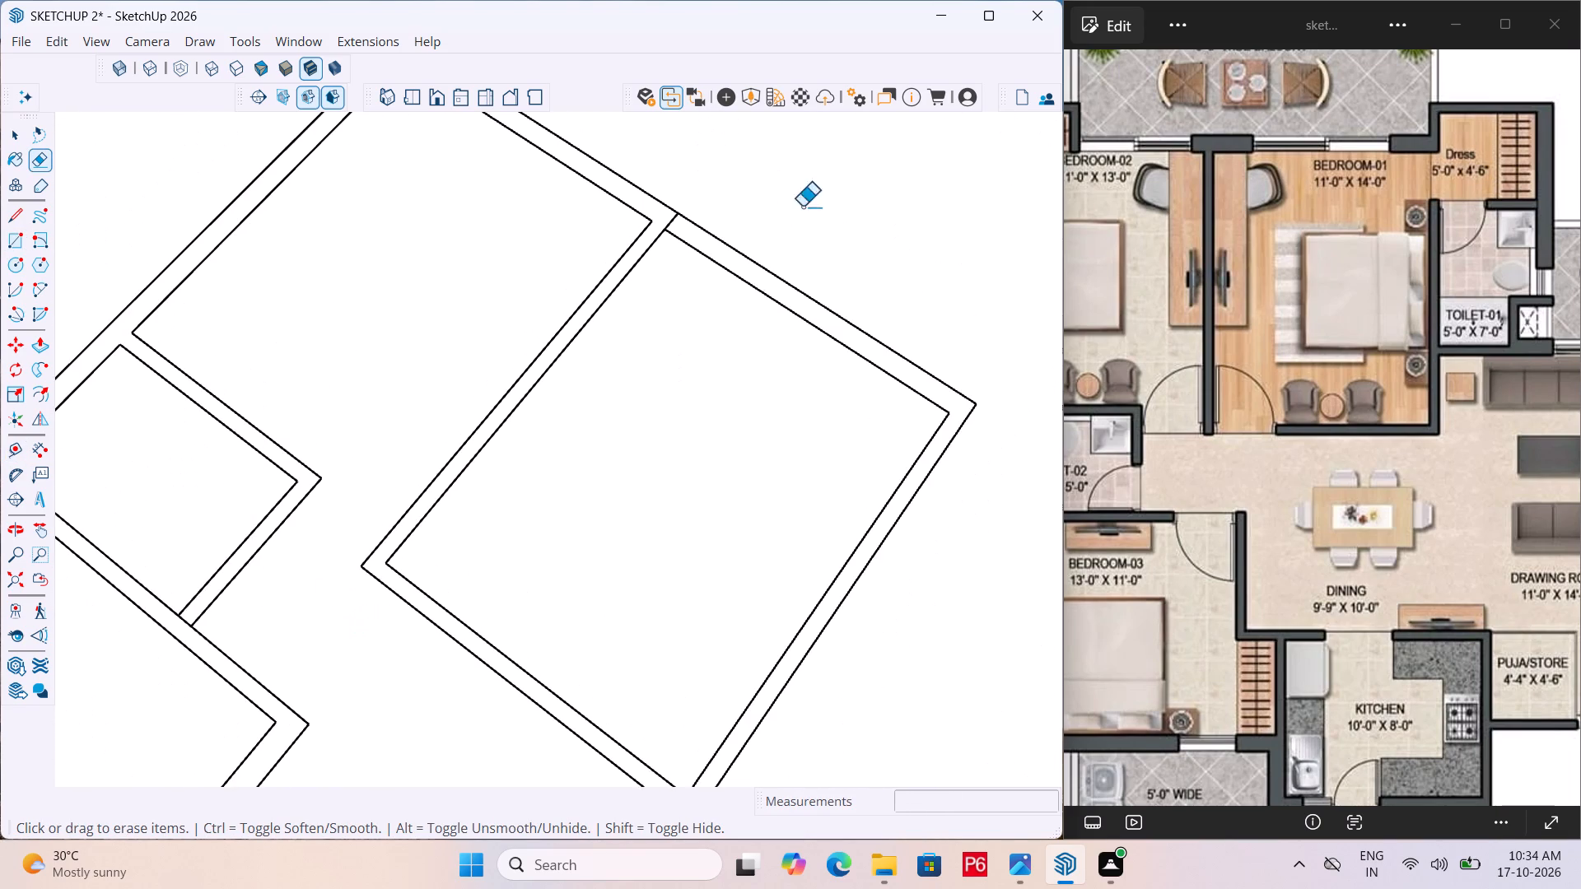
pyautogui.scroll(12, 743, 184)
pyautogui.moveTo(603, 275); pyautogui.dragTo(623, 276)
pyautogui.scroll(-7, 731, 203)
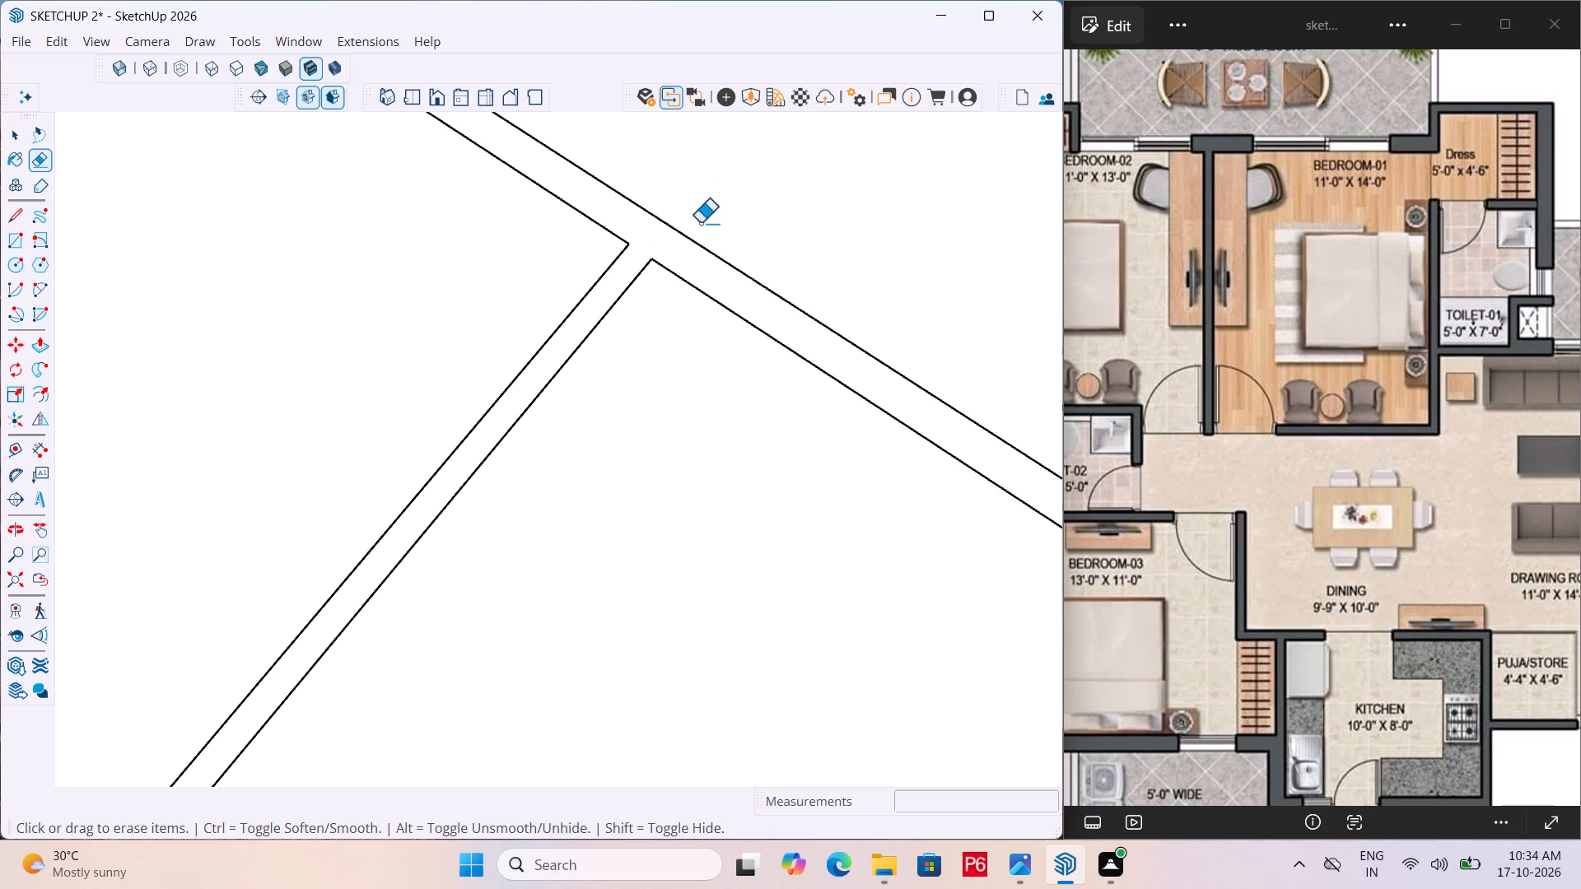
# Save the model with Bedroom-01's walls joined to the shared wall.
pyautogui.scroll(-6, 700, 223)
pyautogui.hotkey('ctrl', 's')
pyautogui.hotkey('ctrl', 's')
pyautogui.hotkey('ctrl', 's')
pyautogui.hotkey('ctrl', 's')
pyautogui.hotkey('ctrl', 's')
pyautogui.keyDown('ctrl'); pyautogui.scroll(-2, 730, 236); pyautogui.keyUp('ctrl')
pyautogui.hotkey('ctrl', 's')
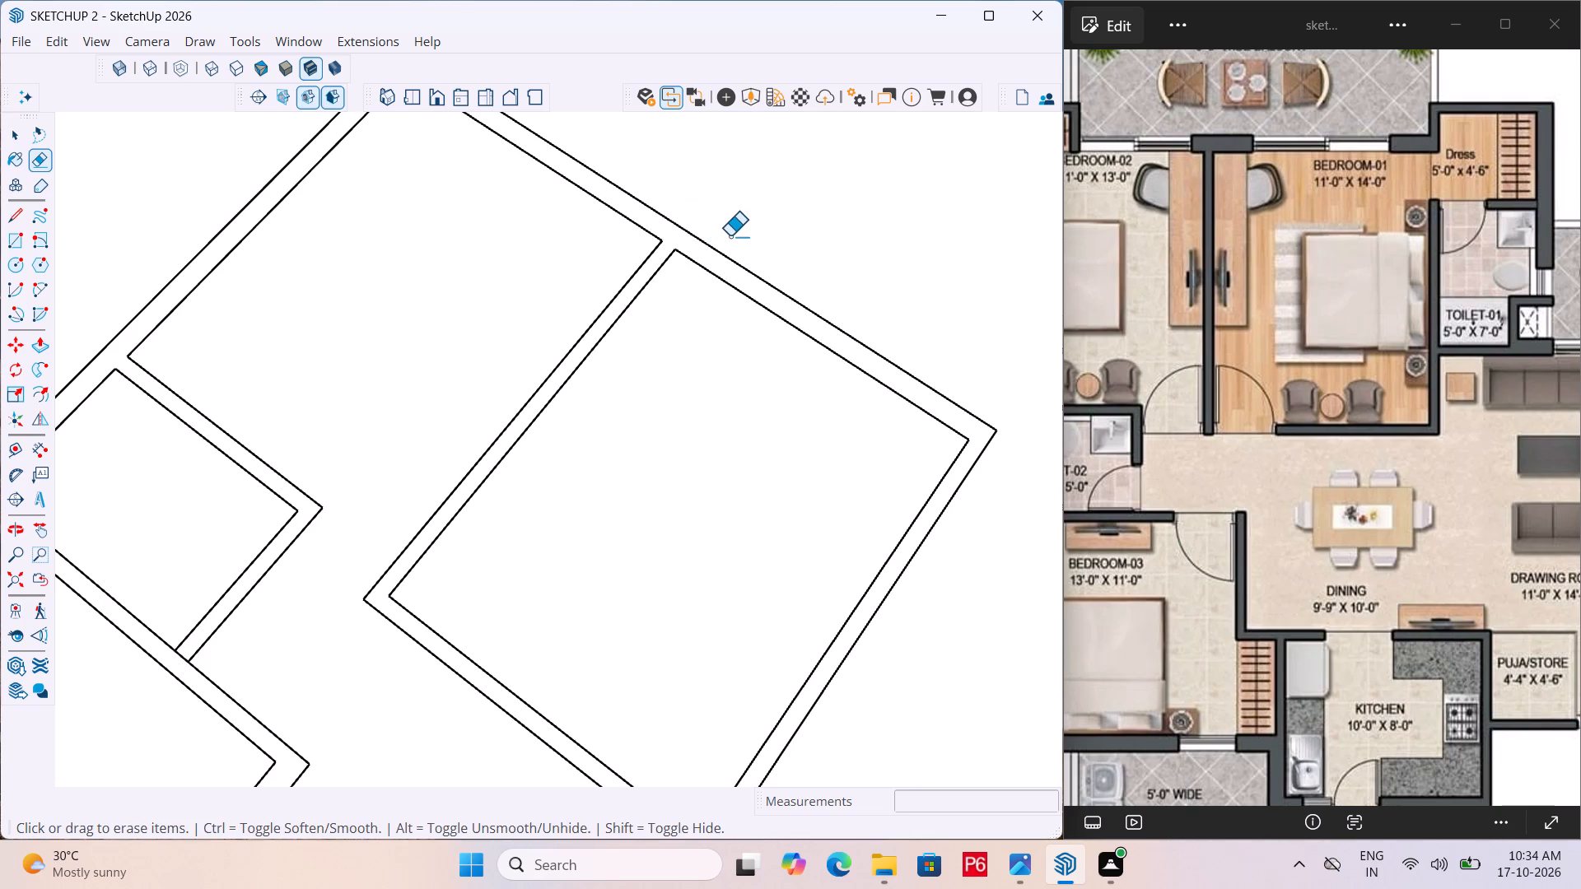
# Erase the short line piece where Toilet-02's dining-side wall meets Bedroom-03's wall.
pyautogui.keyDown('ctrl'); pyautogui.scroll(-2, 730, 236); pyautogui.keyUp('ctrl')
pyautogui.scroll(13, 316, 509)
pyautogui.doubleClick(397, 500)
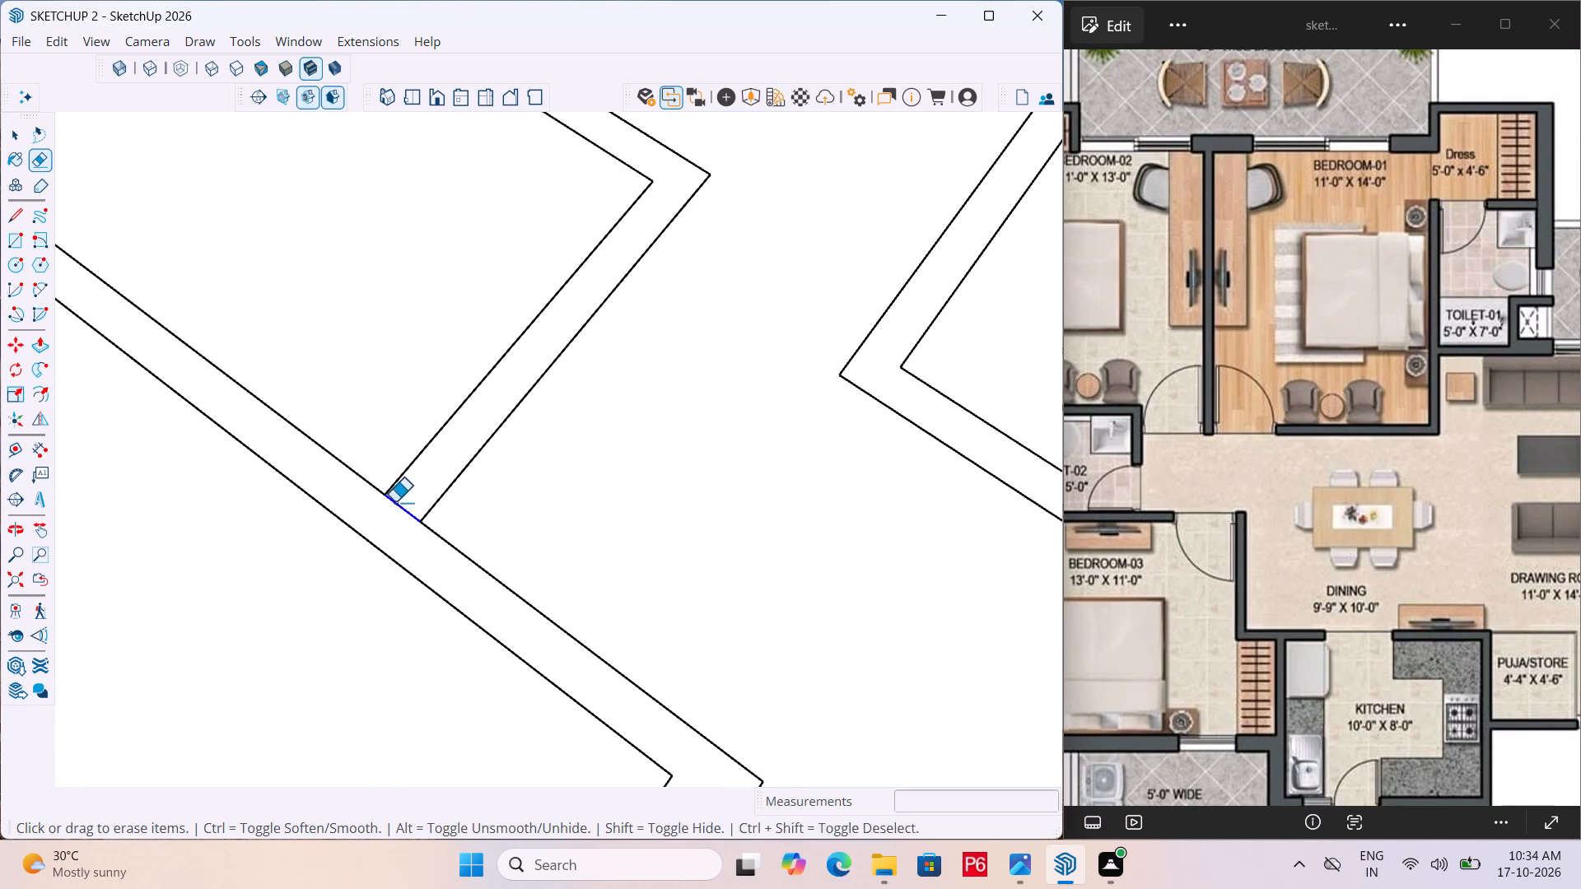
# Place a guide 5' outward from Bedroom-01's dress and toilet-side outer wall face and a second guide 9" beyond it.
pyautogui.scroll(-8, 484, 455)
pyautogui.scroll(-7, 385, 420)
pyautogui.scroll(-3, 538, 417)
pyautogui.moveTo(697, 402); pyautogui.dragTo(679, 388, button='middle')
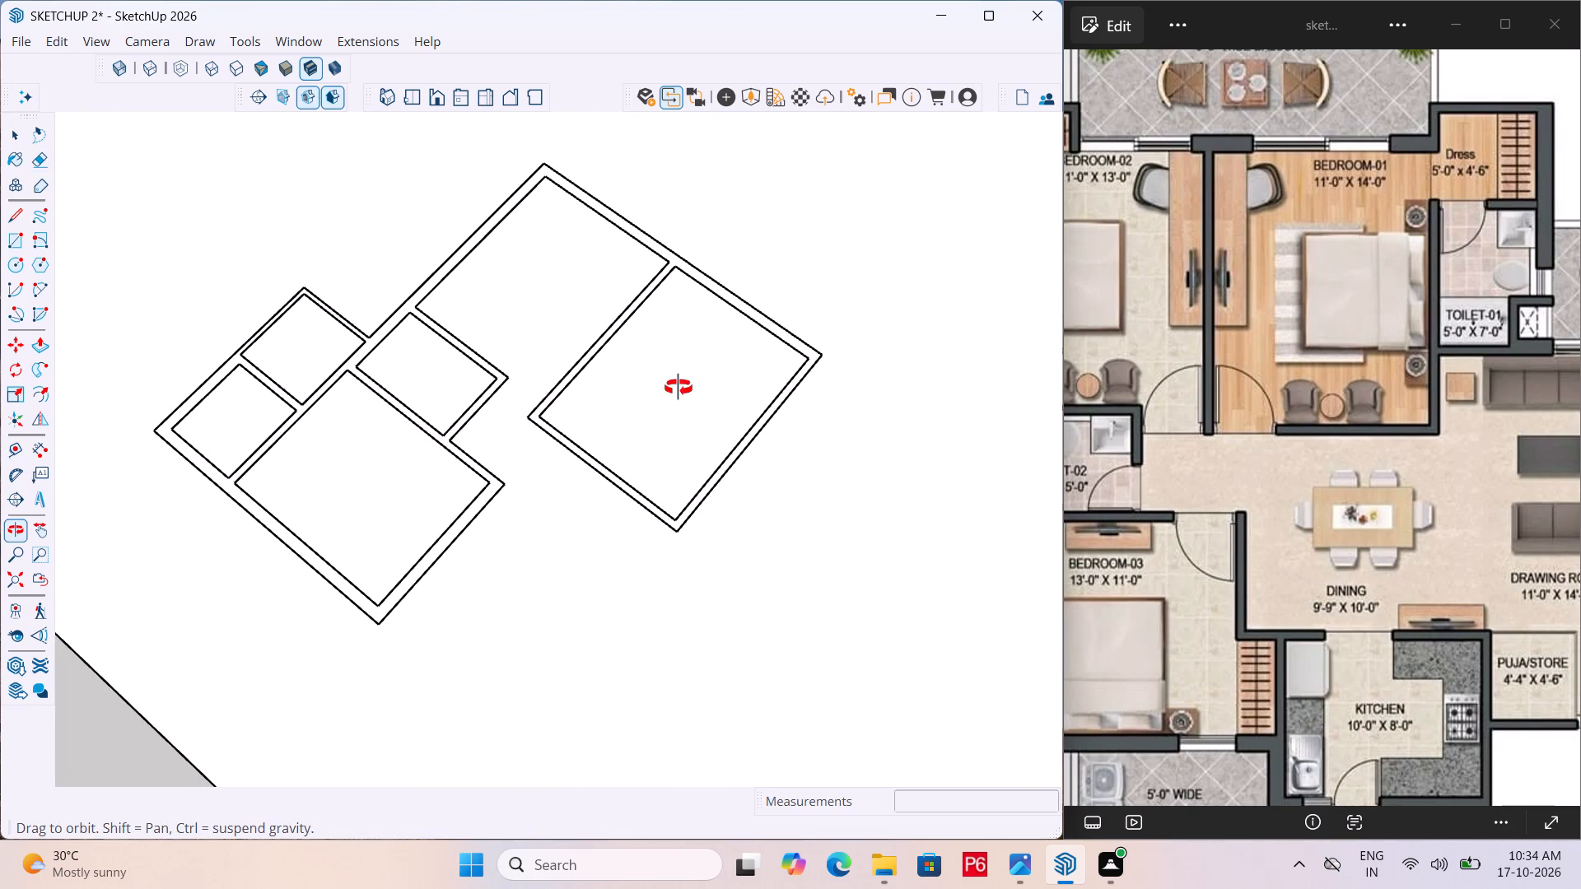
pyautogui.moveTo(679, 388); pyautogui.dragTo(706, 414, button='middle')
pyautogui.scroll(-5, 1343, 419)
pyautogui.scroll(2, 1373, 114)
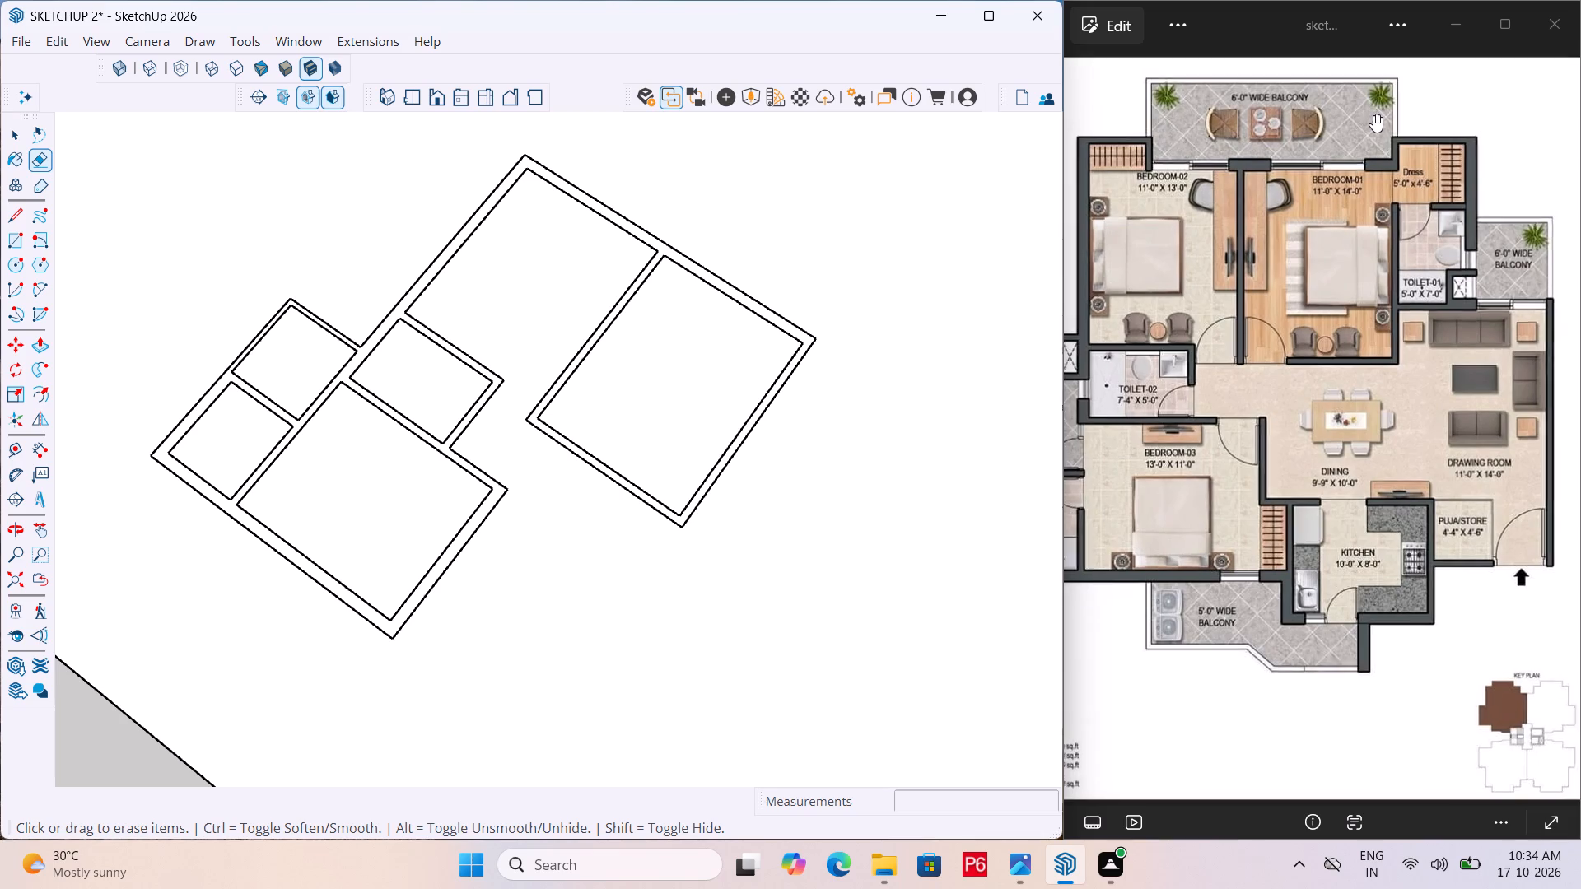
pyautogui.scroll(2, 1373, 114)
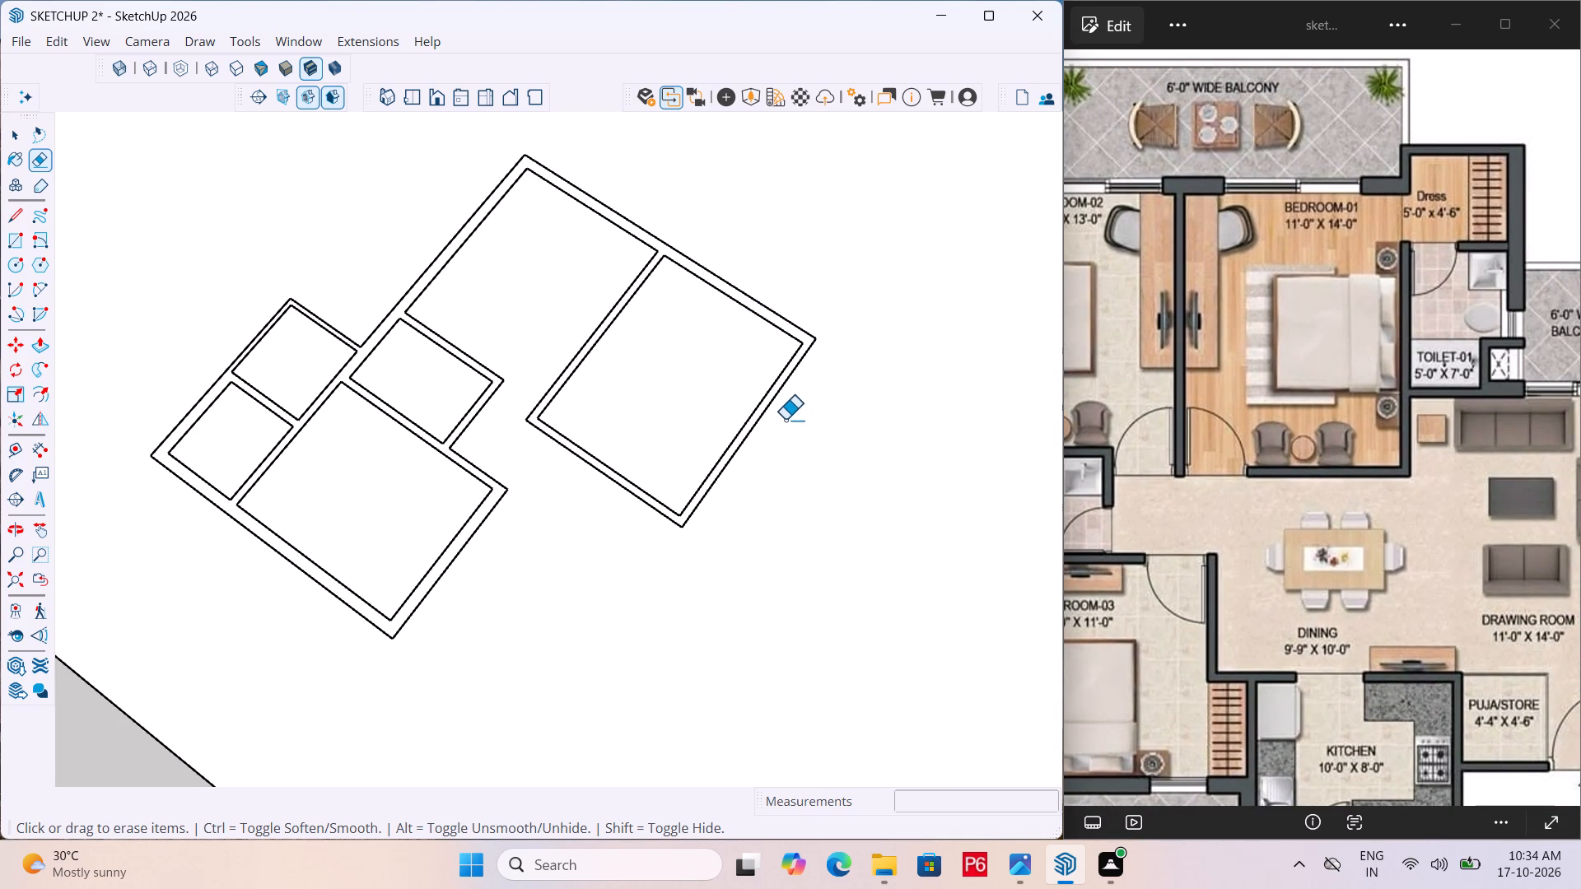
pyautogui.press('t')
pyautogui.click(782, 391)
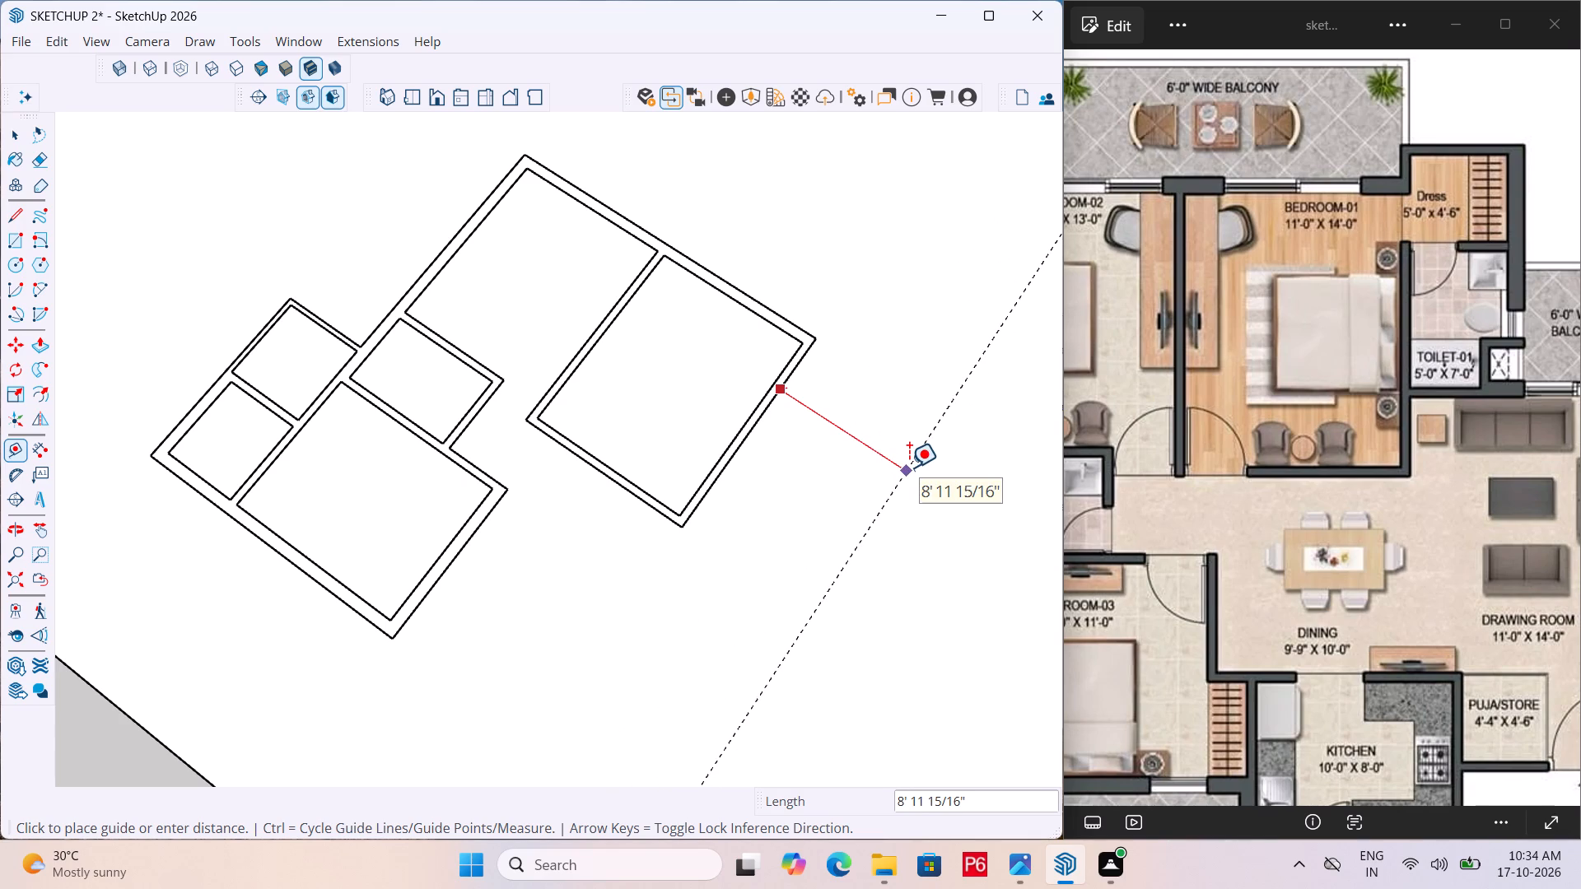
pyautogui.write("5'")
pyautogui.press('Return')
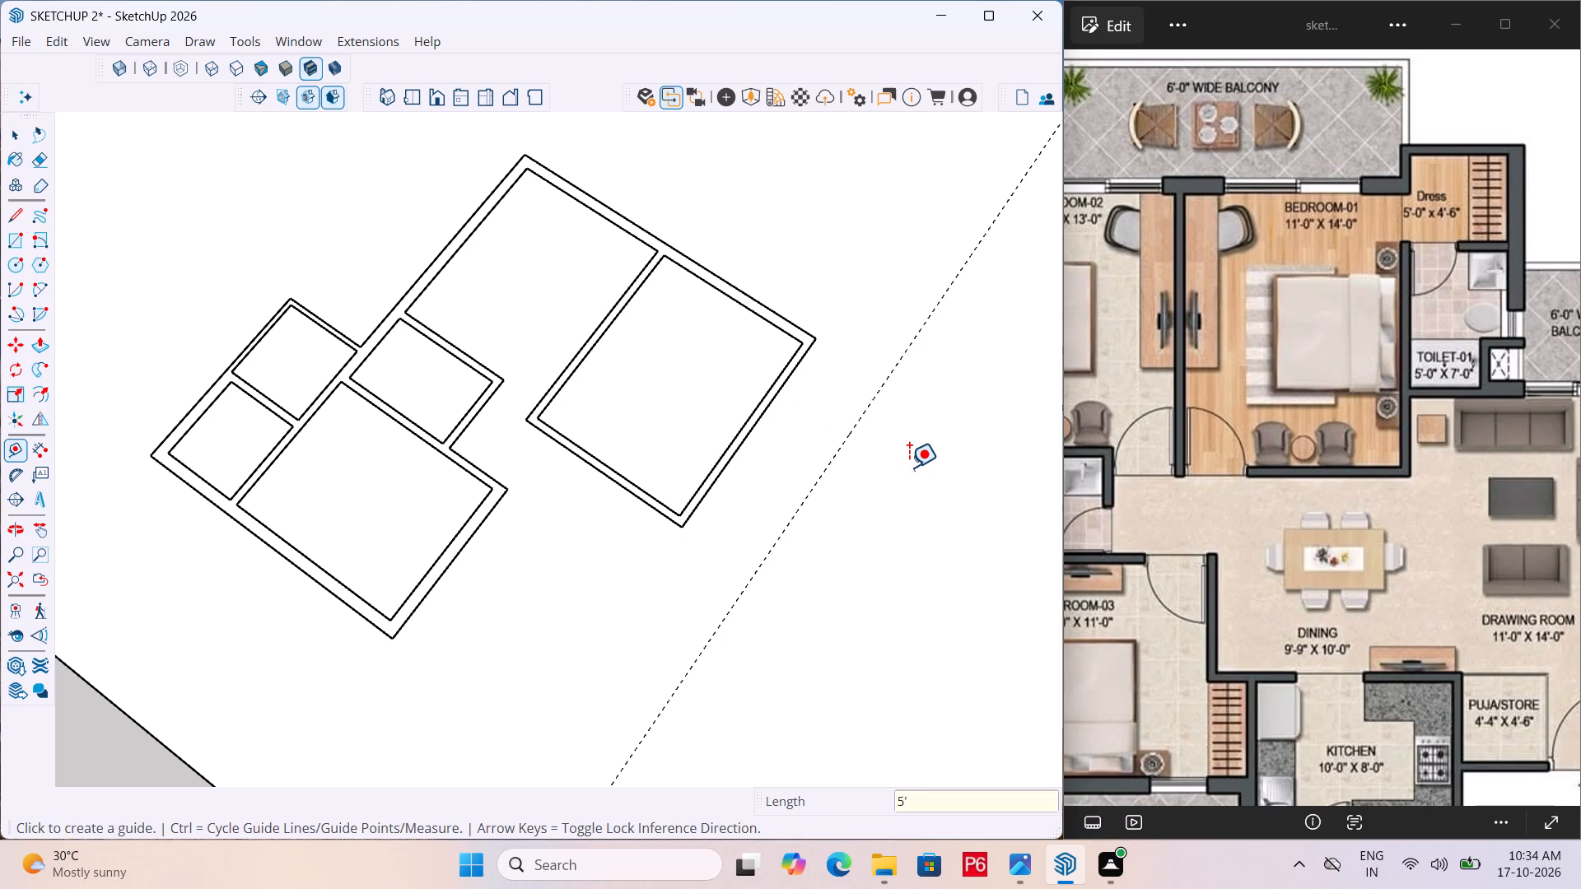
pyautogui.click(862, 418)
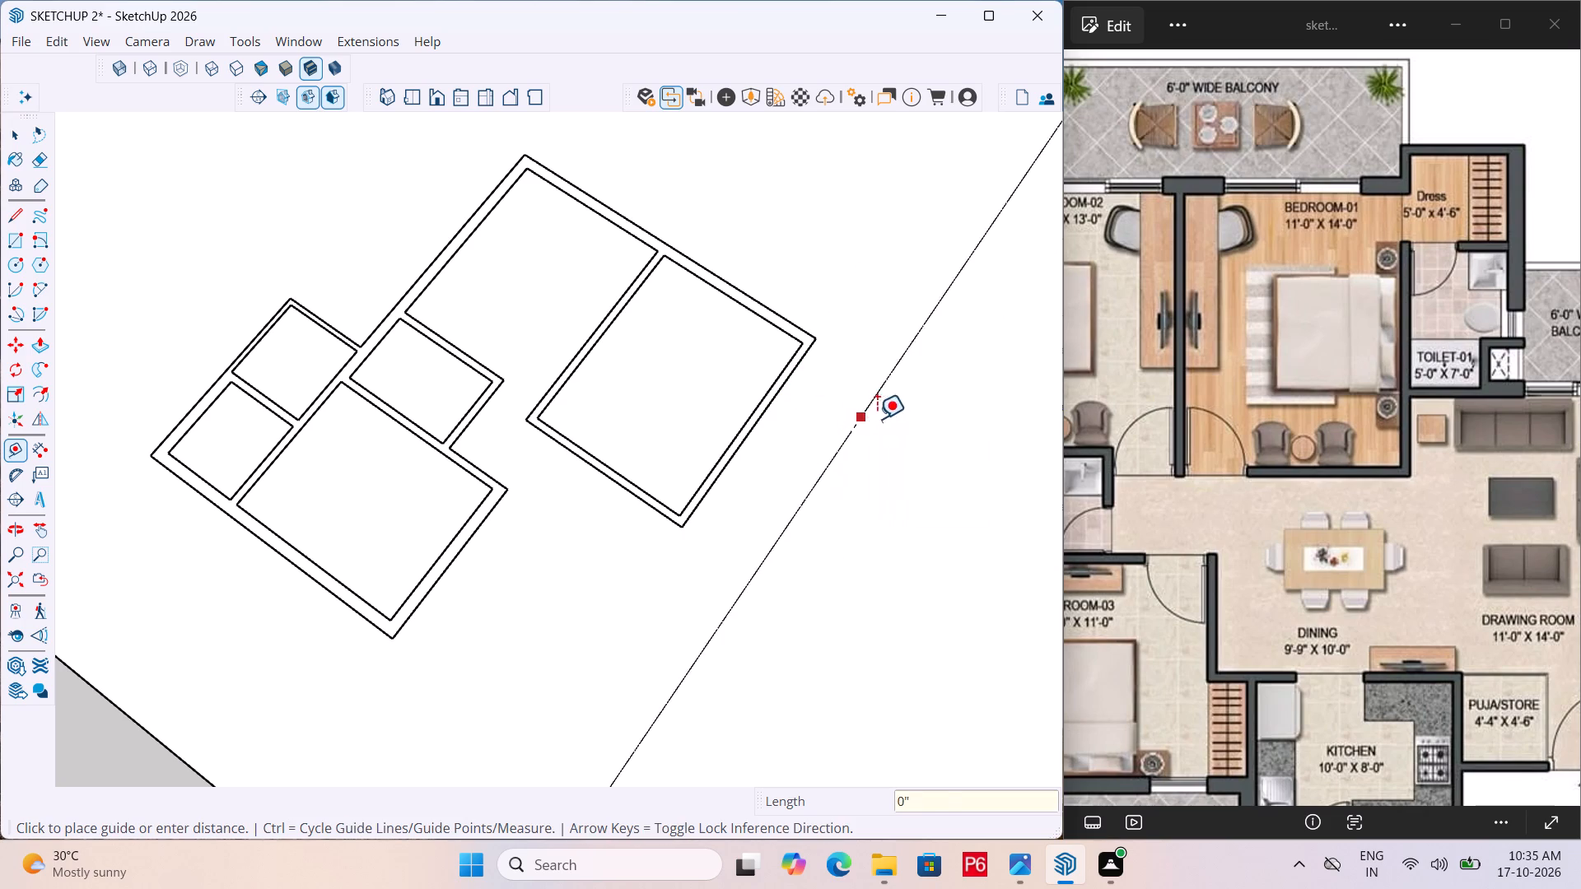
pyautogui.write('9"')
pyautogui.press('Return')
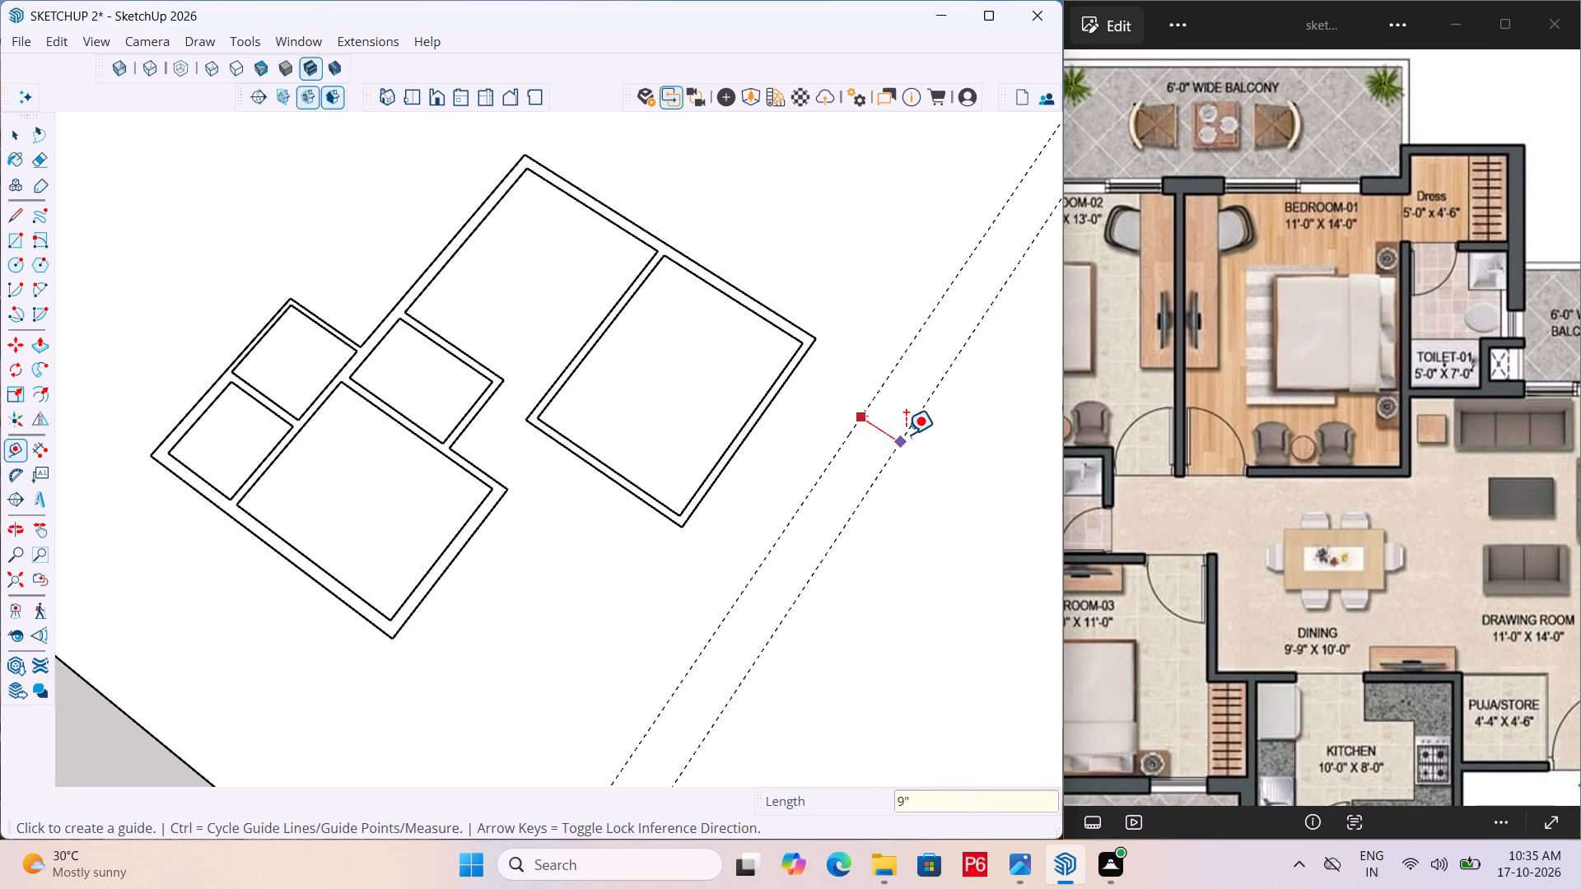
# Examine the reference floor plan's layout and dimensions around the dining area, kitchen and drawing room.
pyautogui.scroll(2, 817, 332)
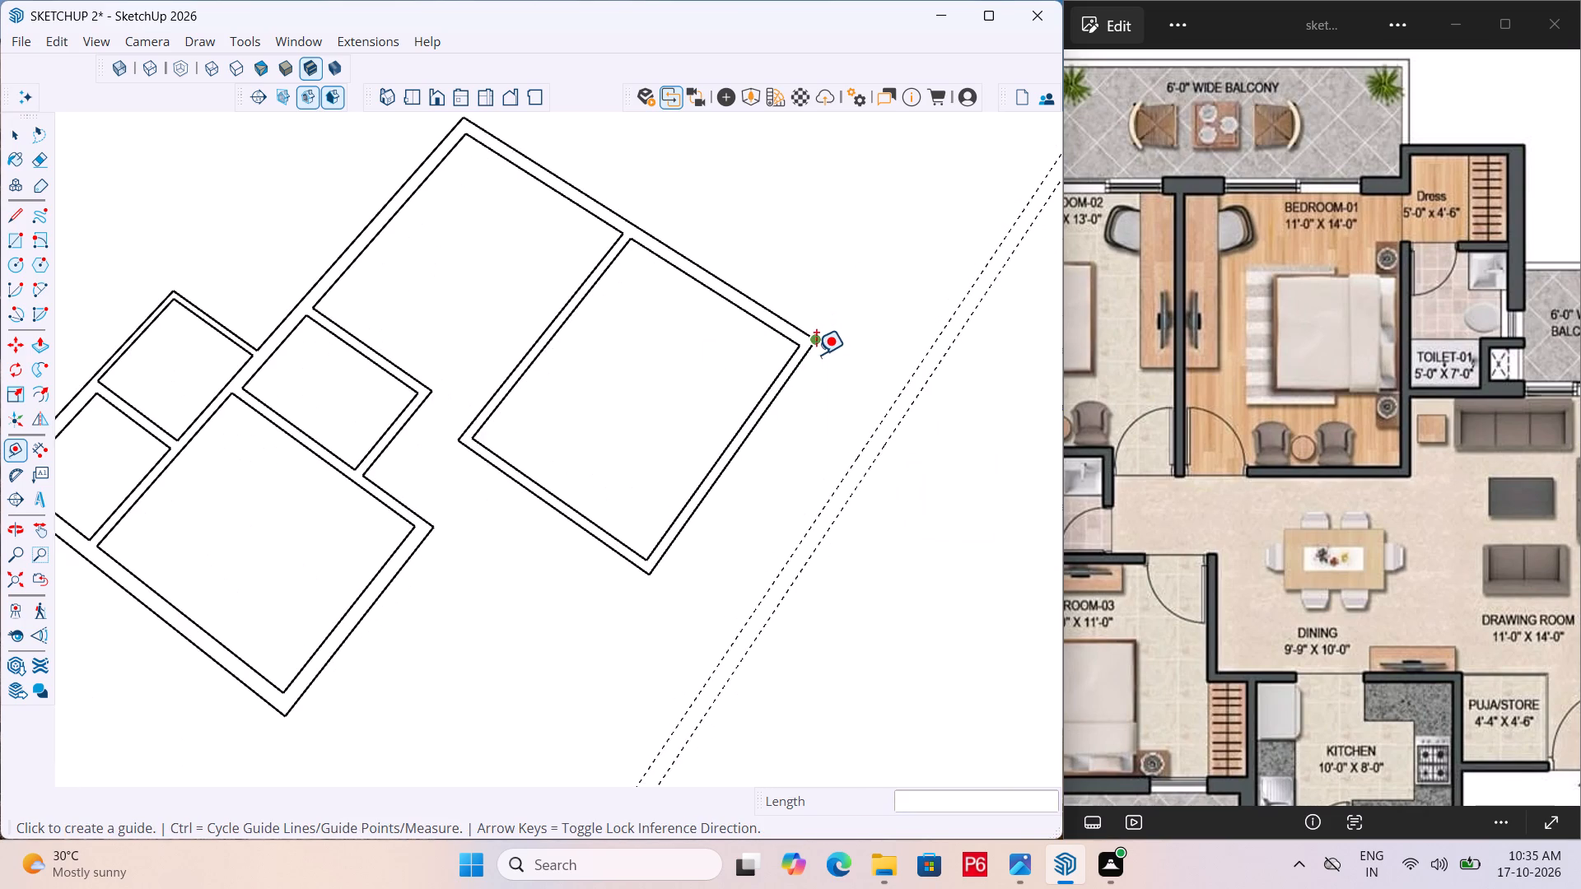
pyautogui.press('l')
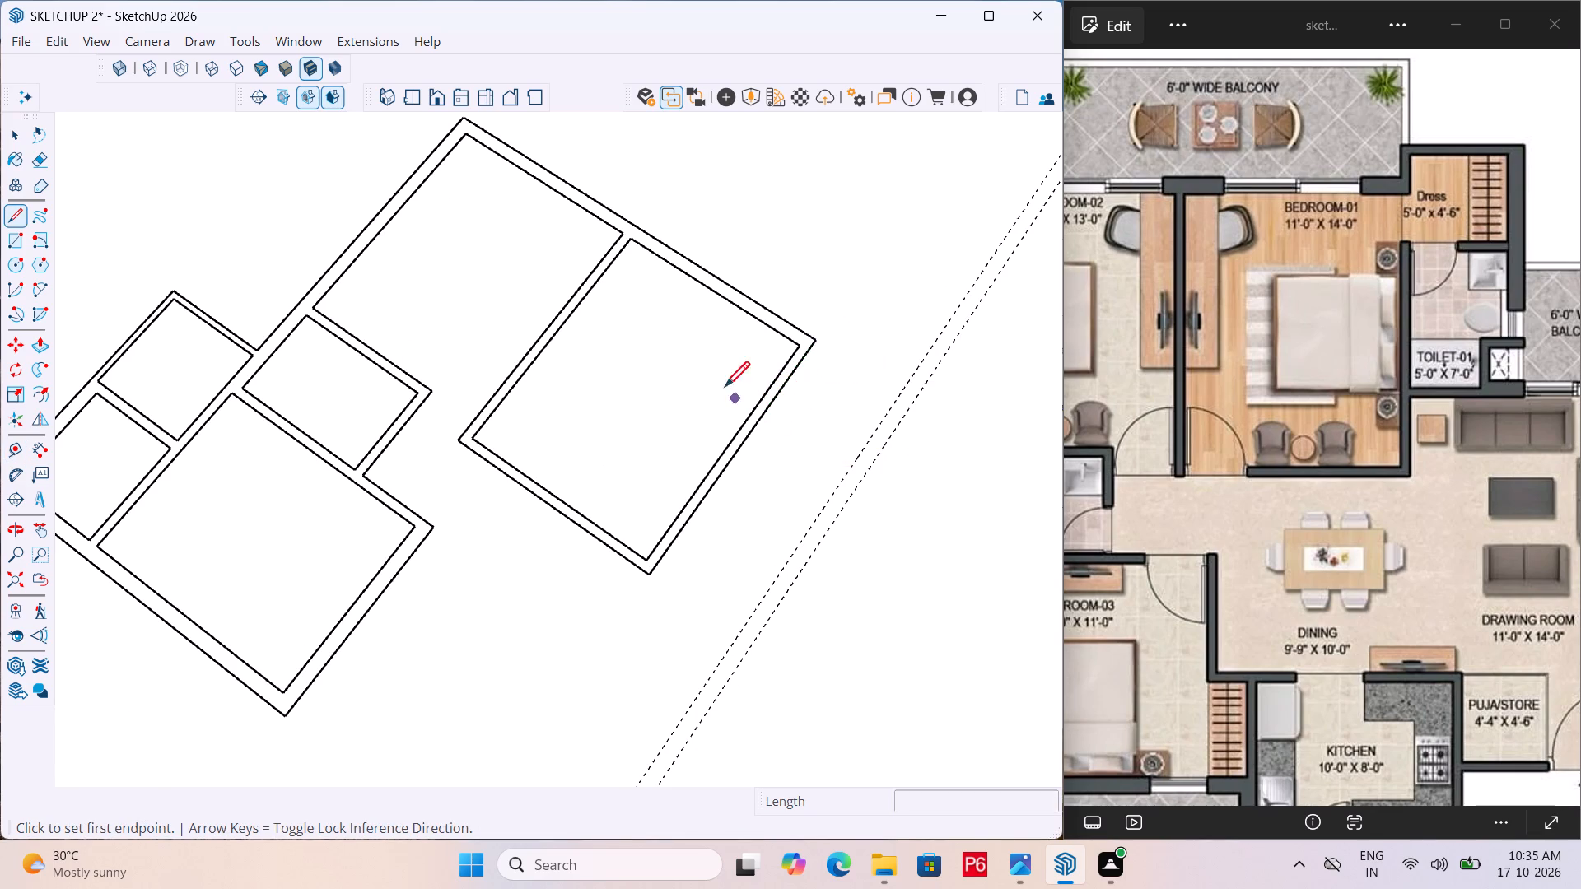
pyautogui.scroll(-2, 697, 379)
pyautogui.scroll(-3, 593, 333)
pyautogui.scroll(-7, 1319, 452)
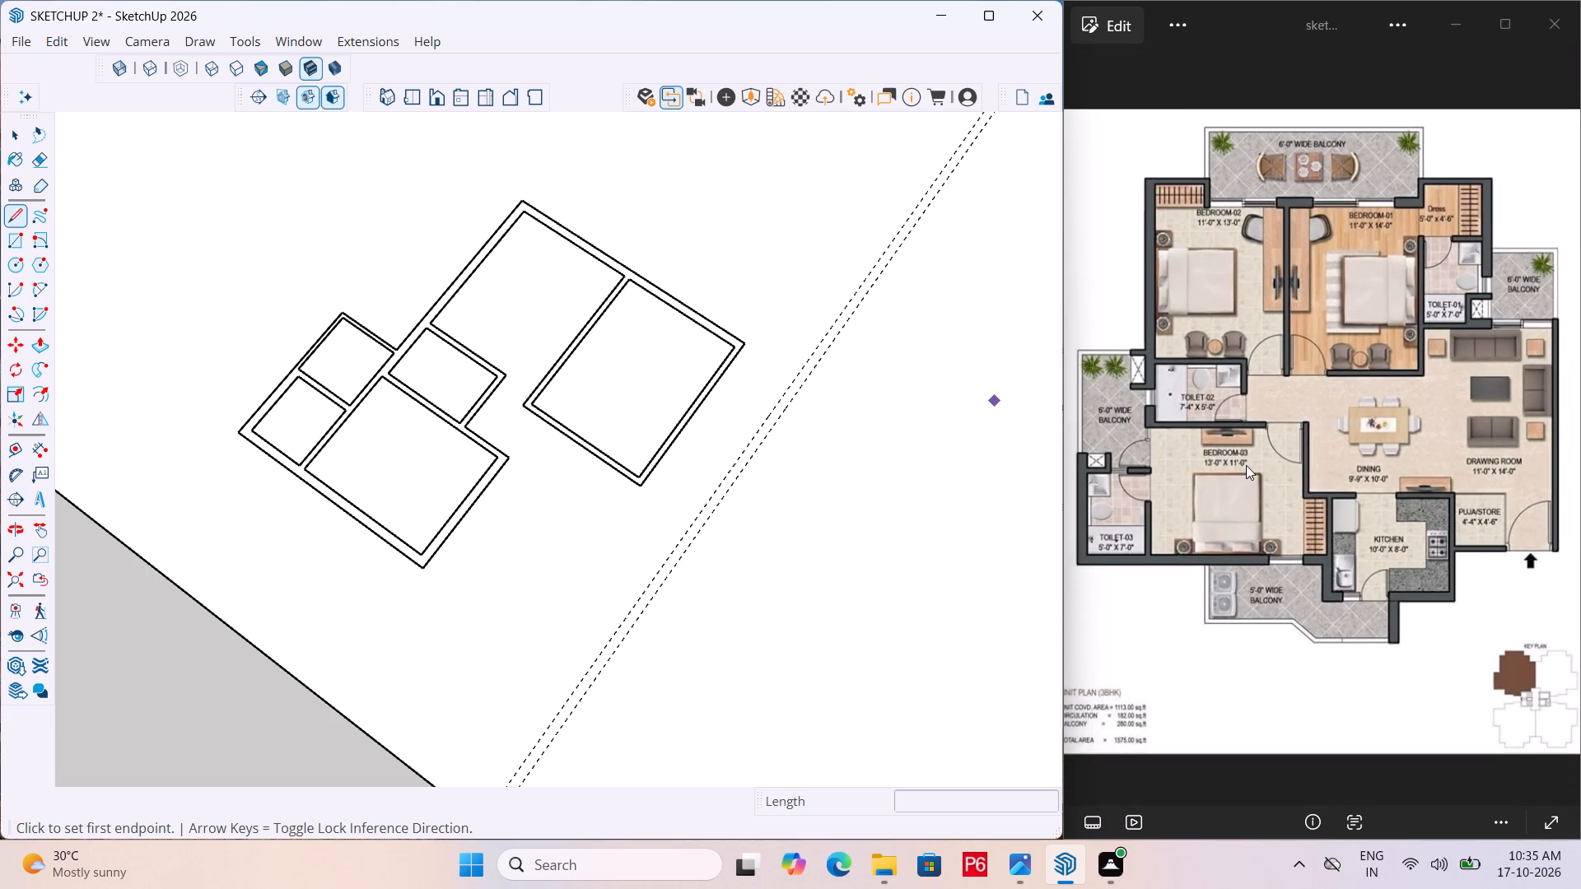
pyautogui.scroll(8, 1558, 385)
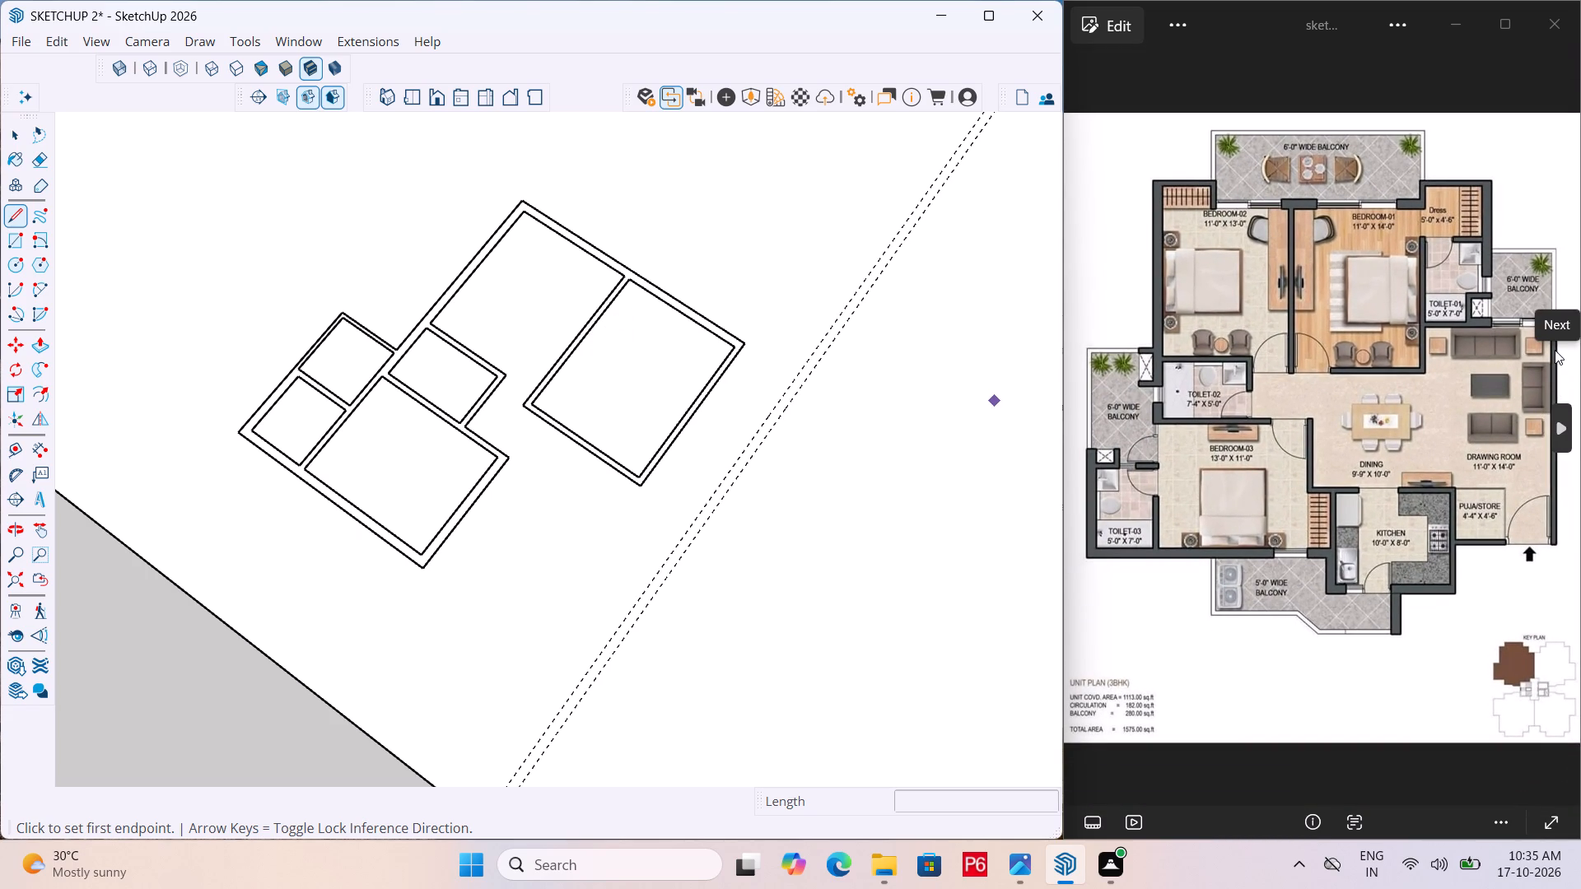
pyautogui.scroll(1, 1555, 350)
pyautogui.scroll(4, 1456, 430)
pyautogui.scroll(-1, 1404, 427)
pyautogui.moveTo(1380, 427); pyautogui.dragTo(1264, 415, button='middle')
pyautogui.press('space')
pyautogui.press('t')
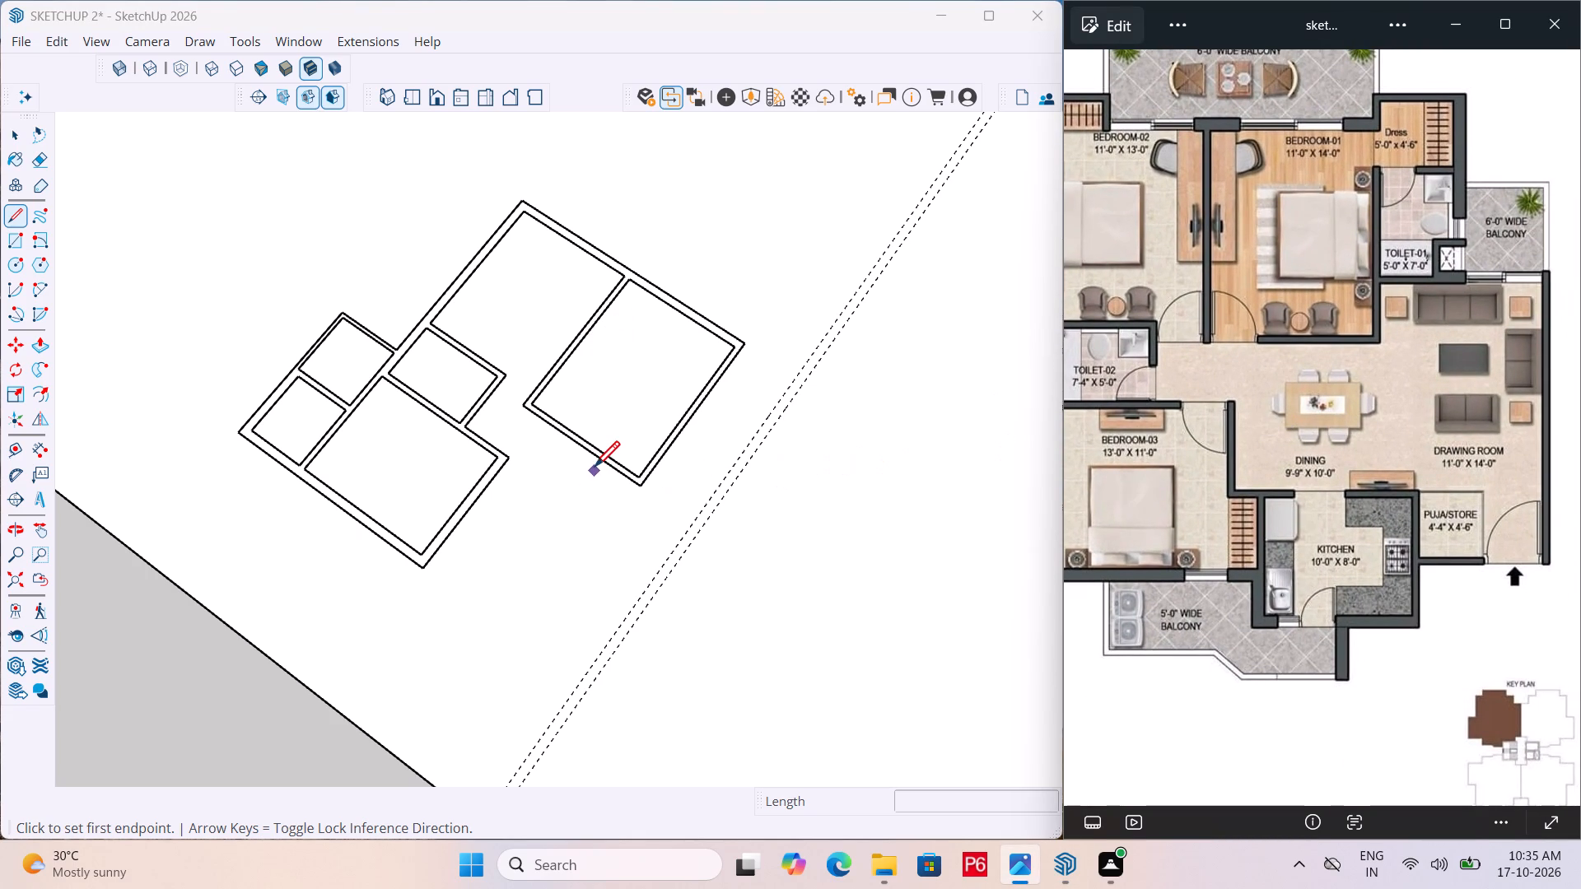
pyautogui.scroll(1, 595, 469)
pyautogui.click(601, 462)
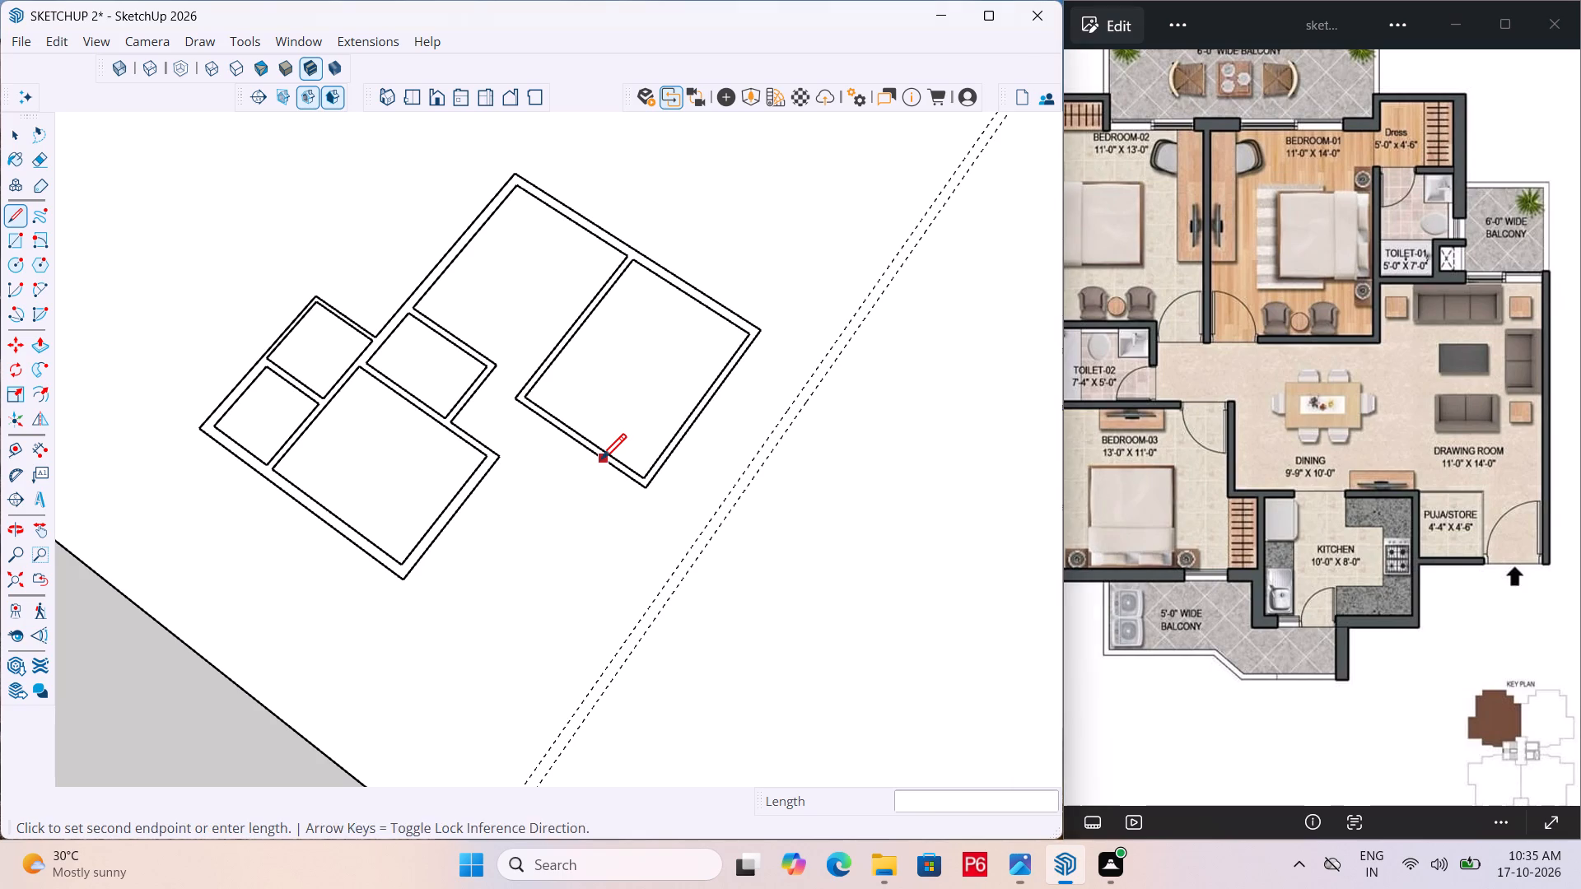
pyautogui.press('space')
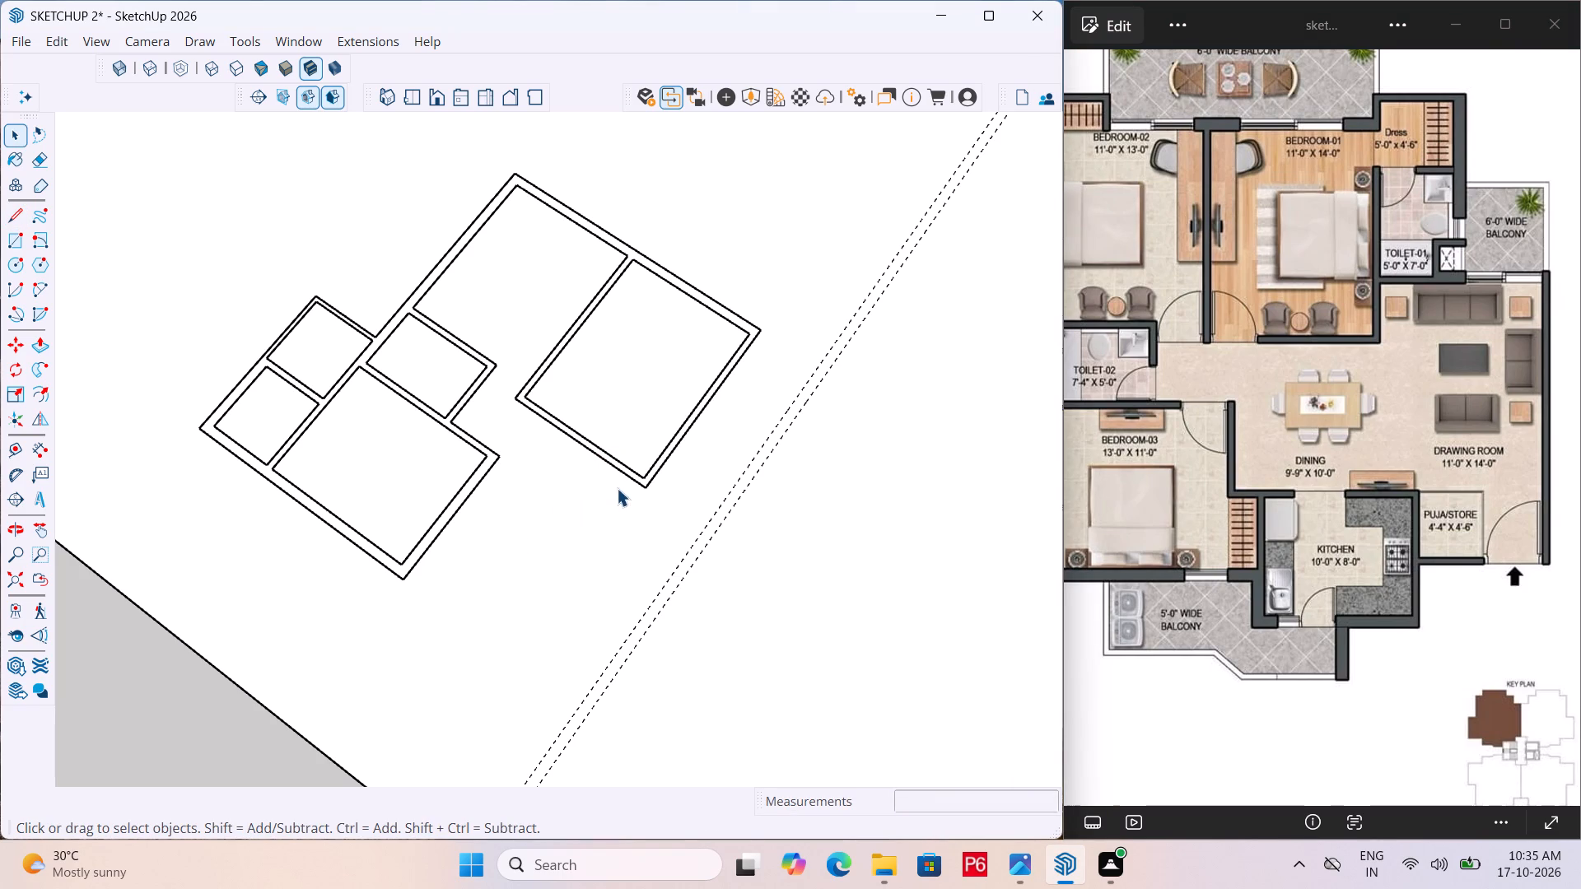
# Place a guide 10' from Bedroom-01's dining-side outer wall face, towards the kitchen, and a second guide 6" beyond it.
pyautogui.press('t')
pyautogui.click(627, 478)
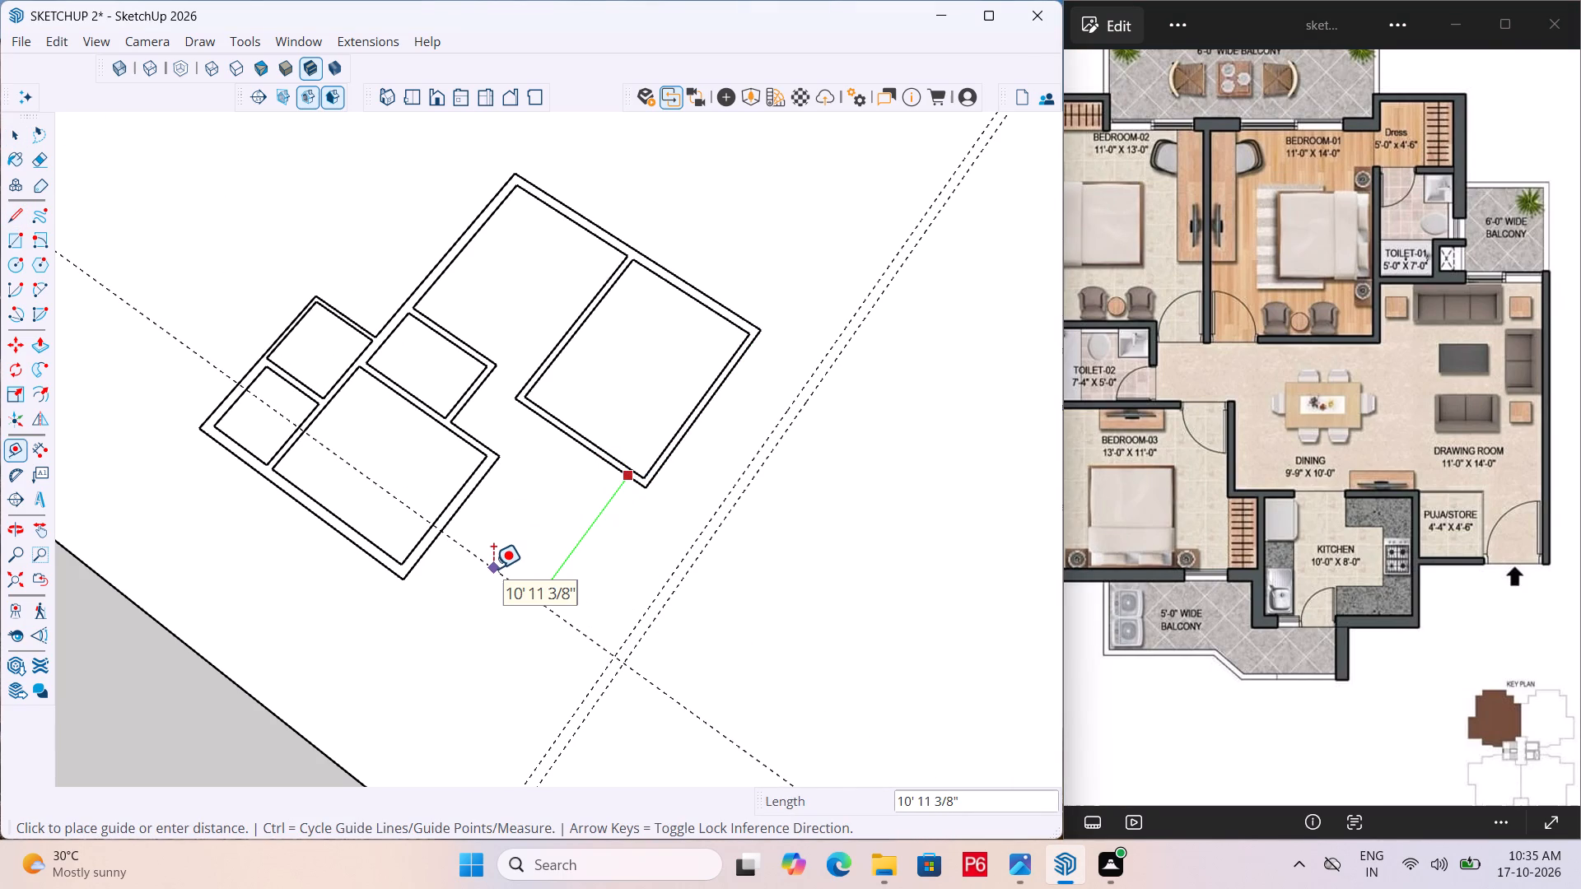
pyautogui.write("10'")
pyautogui.press('Return')
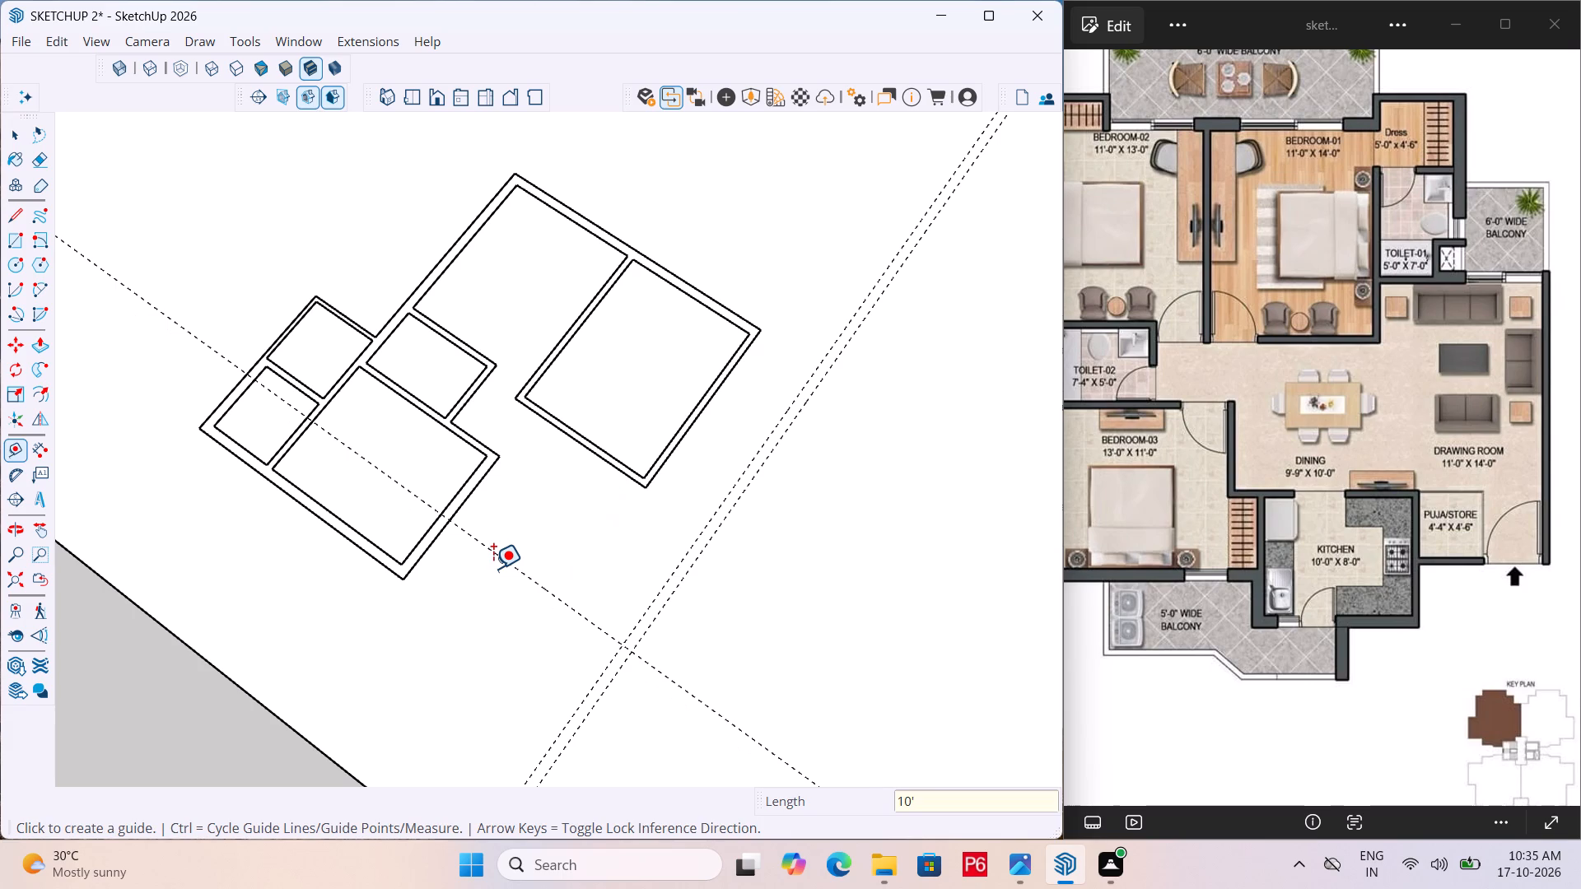
pyautogui.press('space')
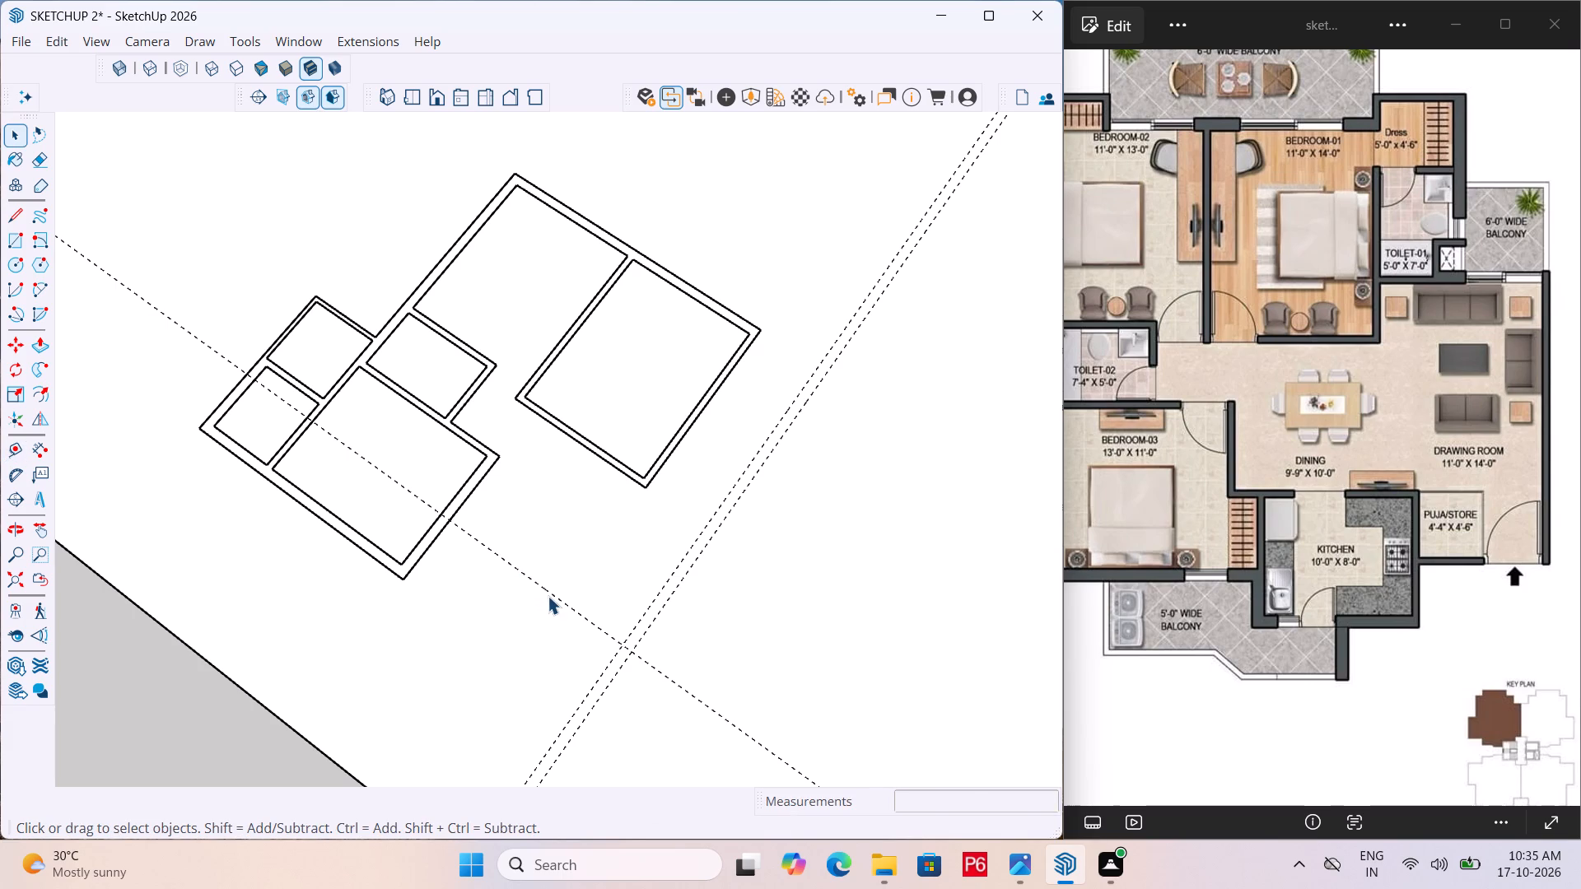
pyautogui.press('t')
pyautogui.click(548, 596)
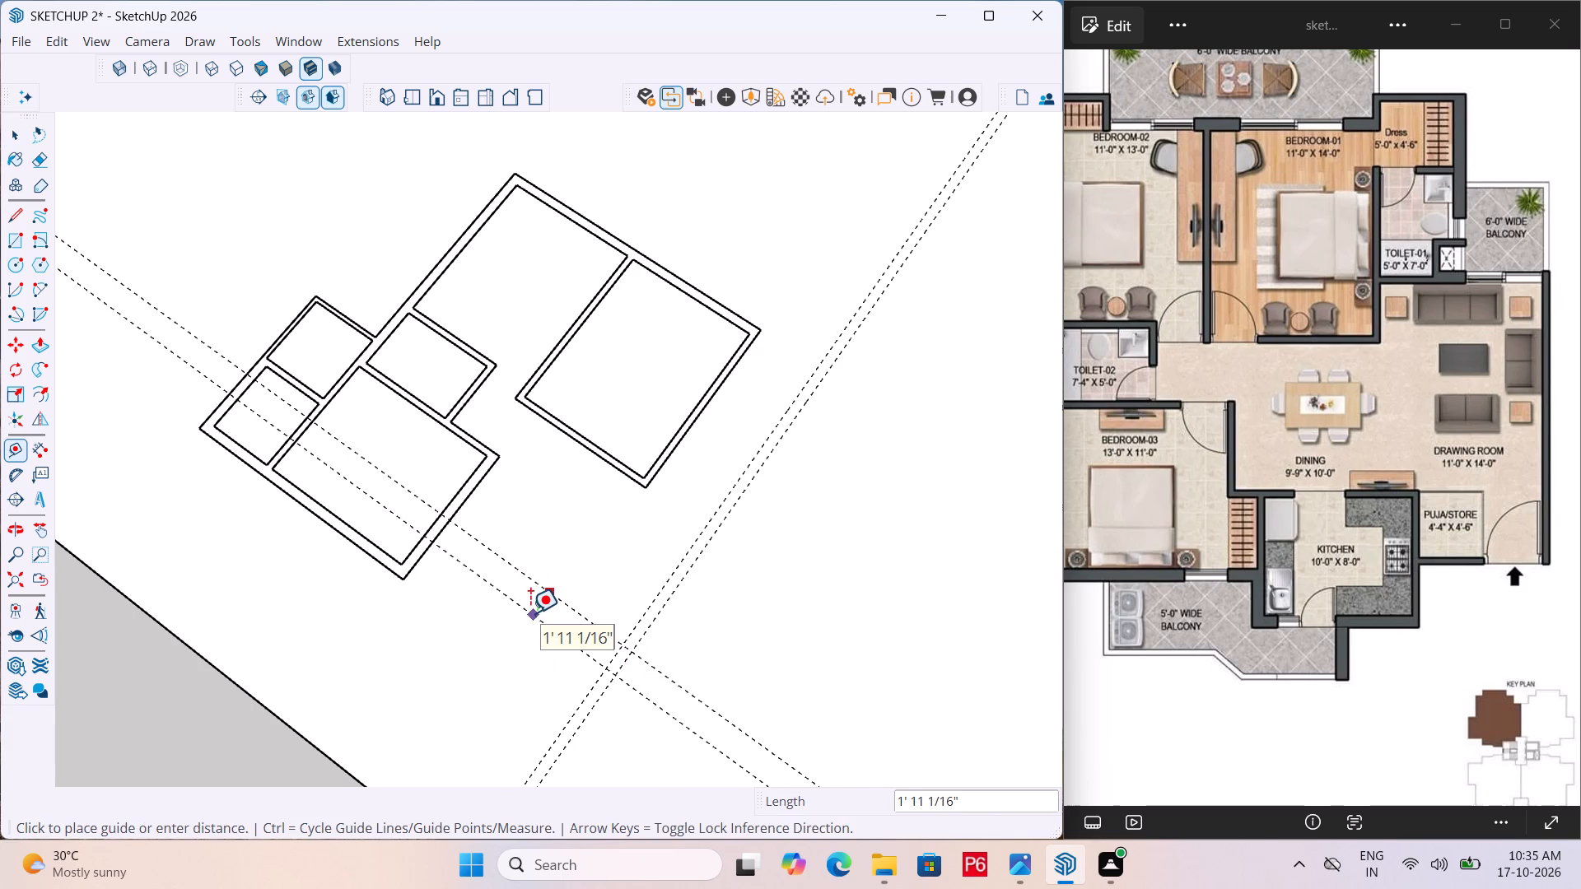
pyautogui.write('6"')
pyautogui.press('Return')
pyautogui.press('space')
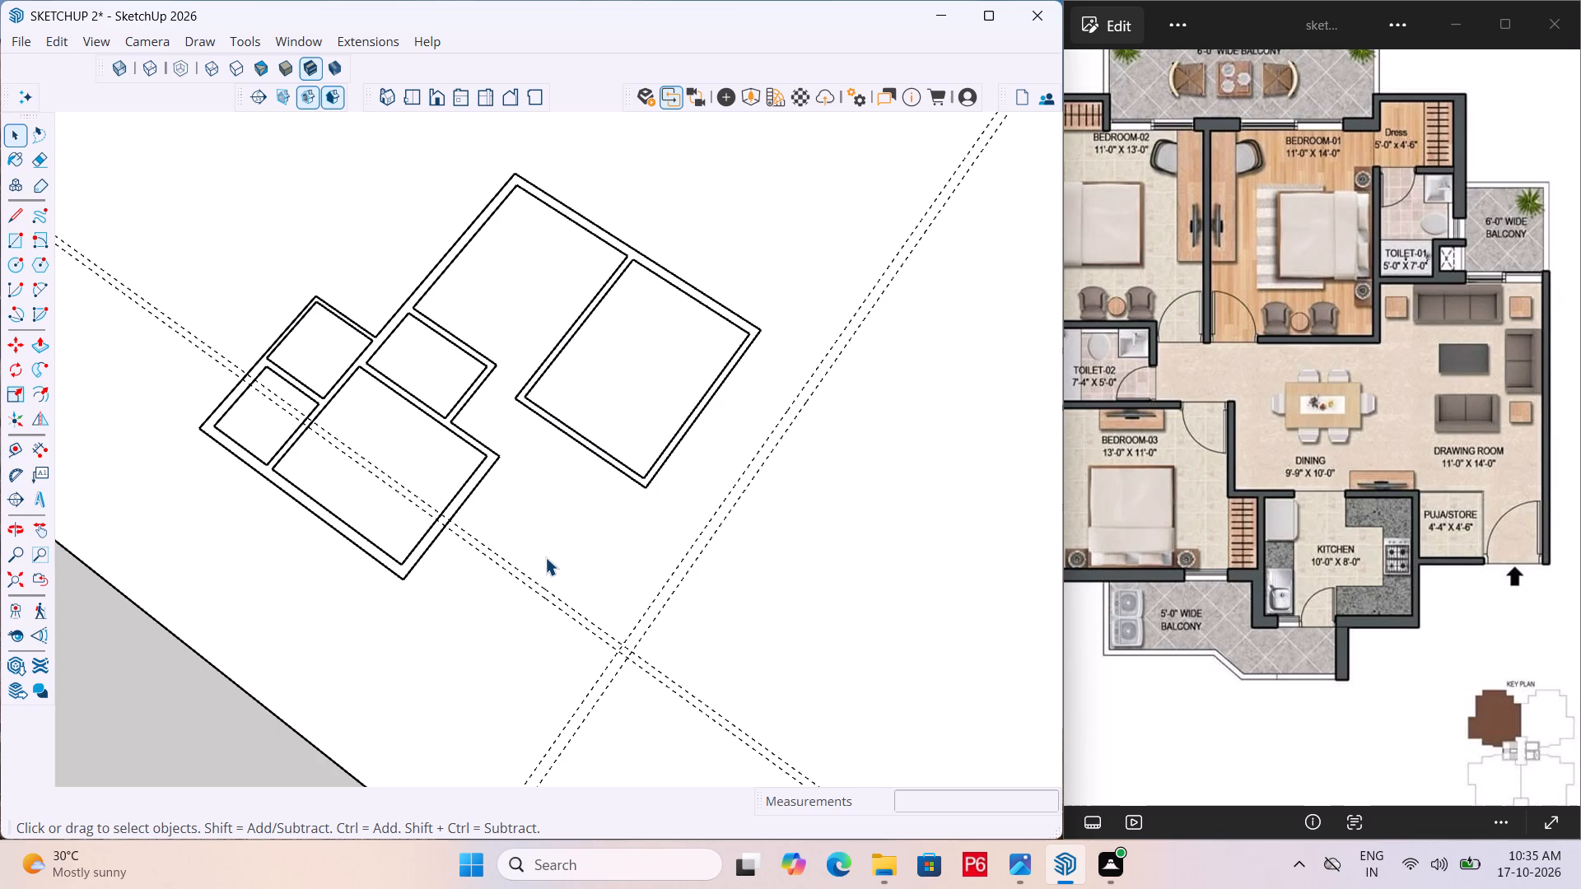
# Delete the outer face line of Bedroom-03's wall on the dining and kitchen side.
pyautogui.scroll(4, 493, 553)
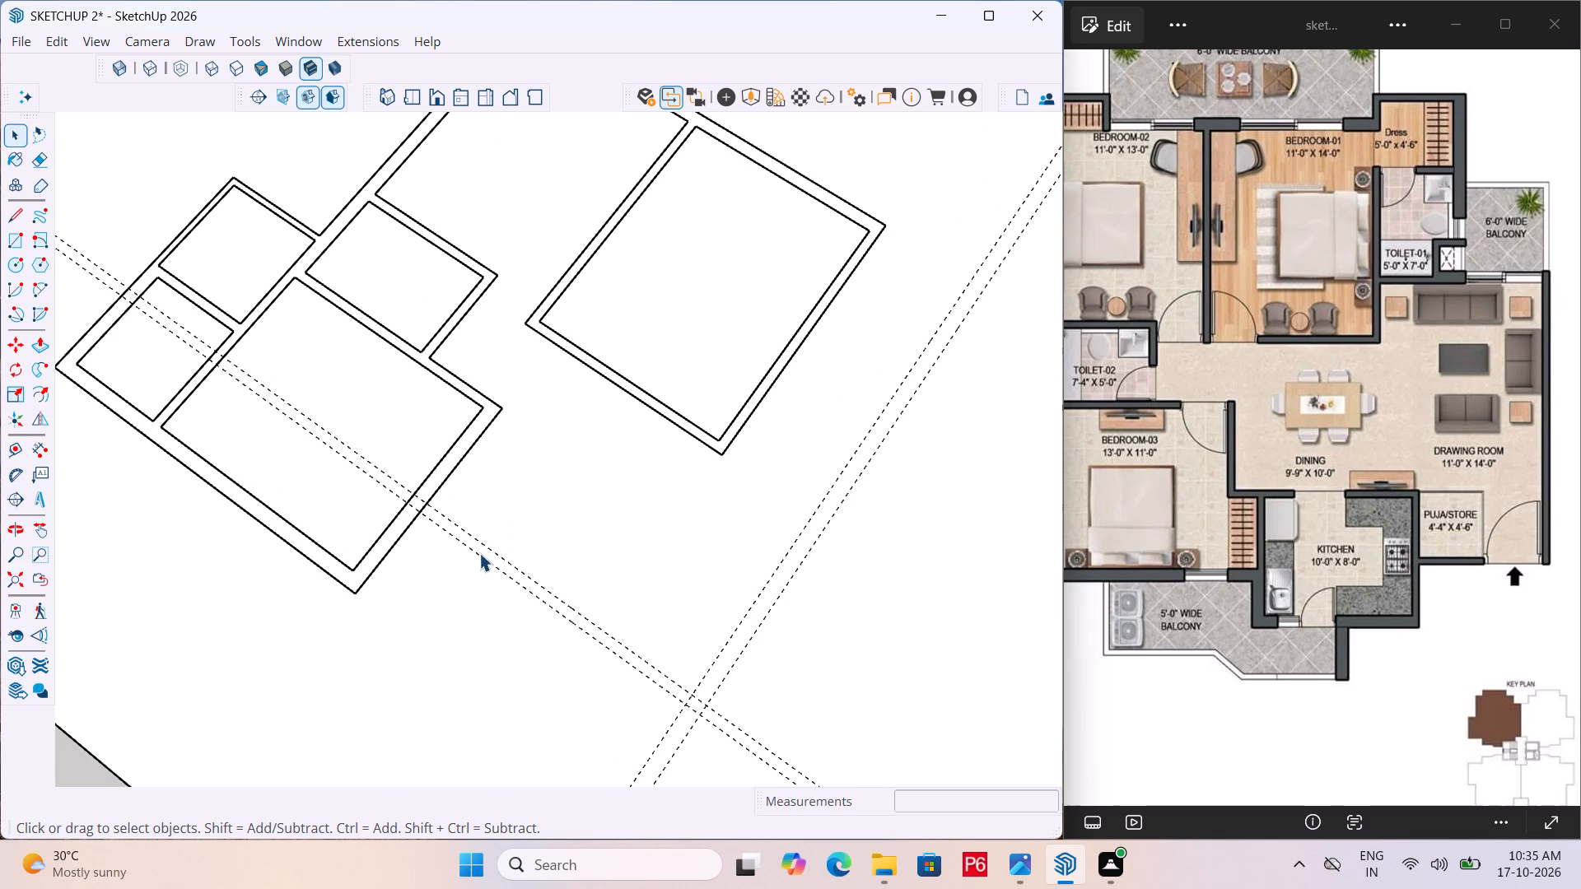
pyautogui.moveTo(479, 553); pyautogui.dragTo(452, 673, button='middle')
pyautogui.scroll(-1, 479, 553)
pyautogui.scroll(-4, 1346, 514)
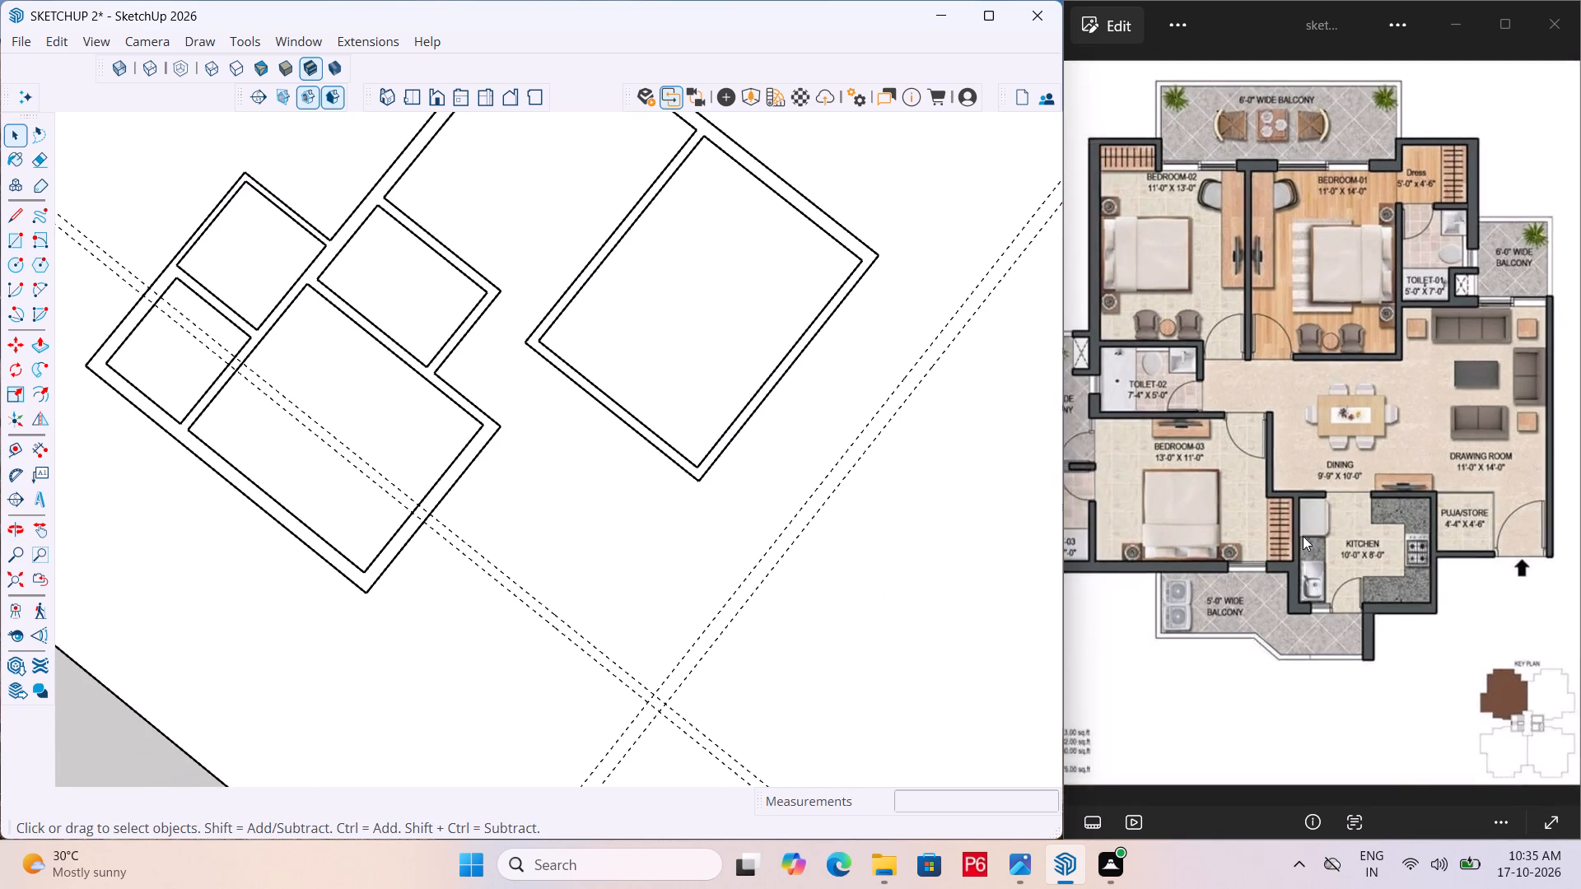
pyautogui.scroll(3, 1393, 480)
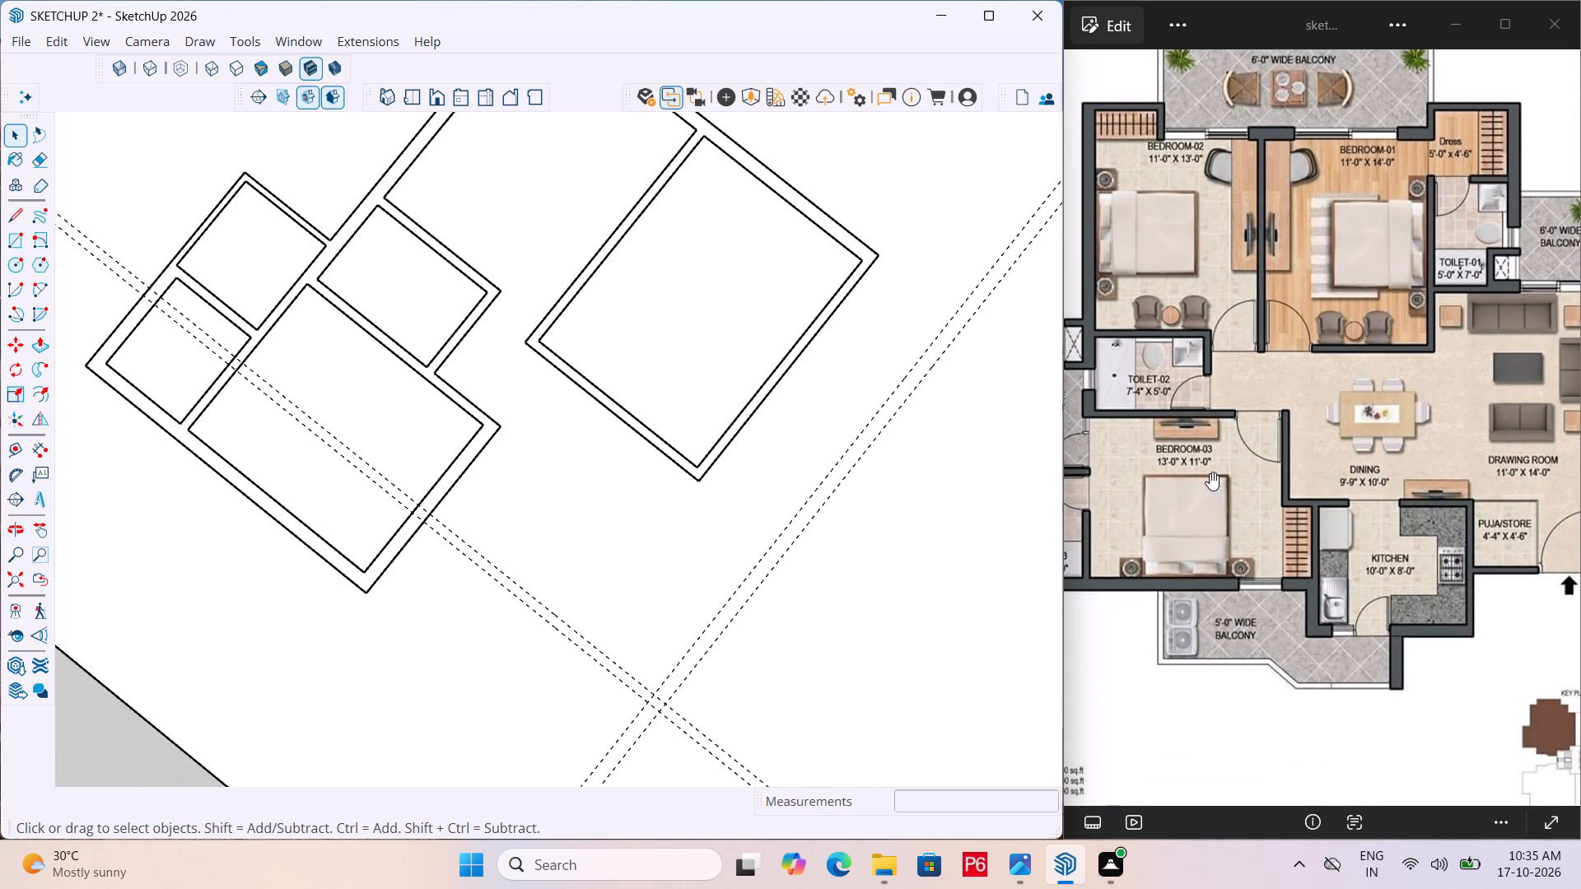
pyautogui.scroll(-1, 1196, 477)
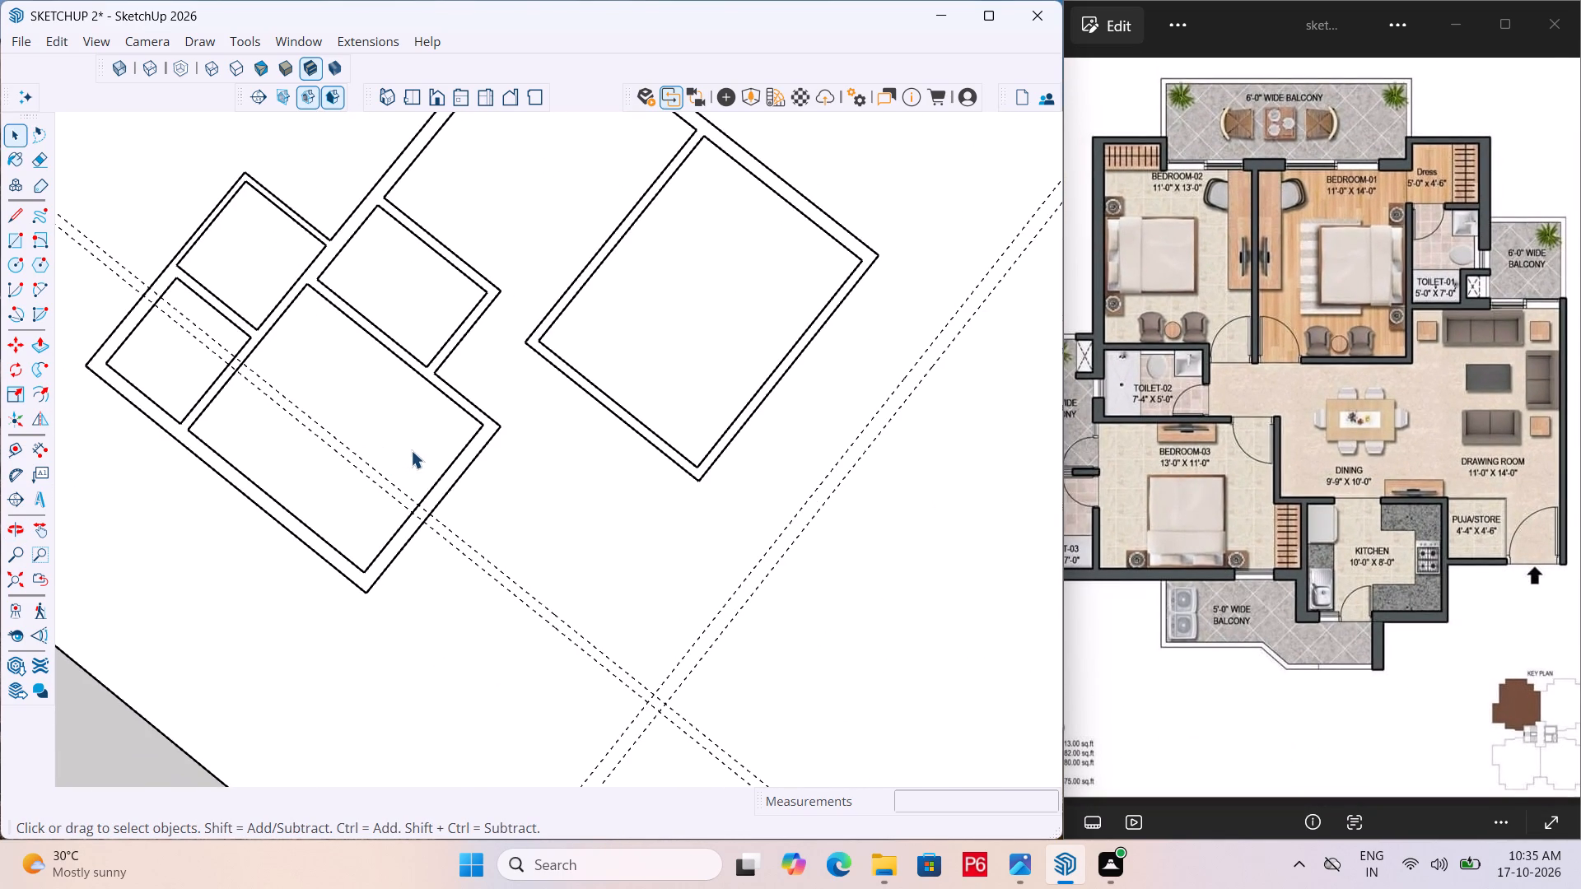
pyautogui.scroll(3, 443, 497)
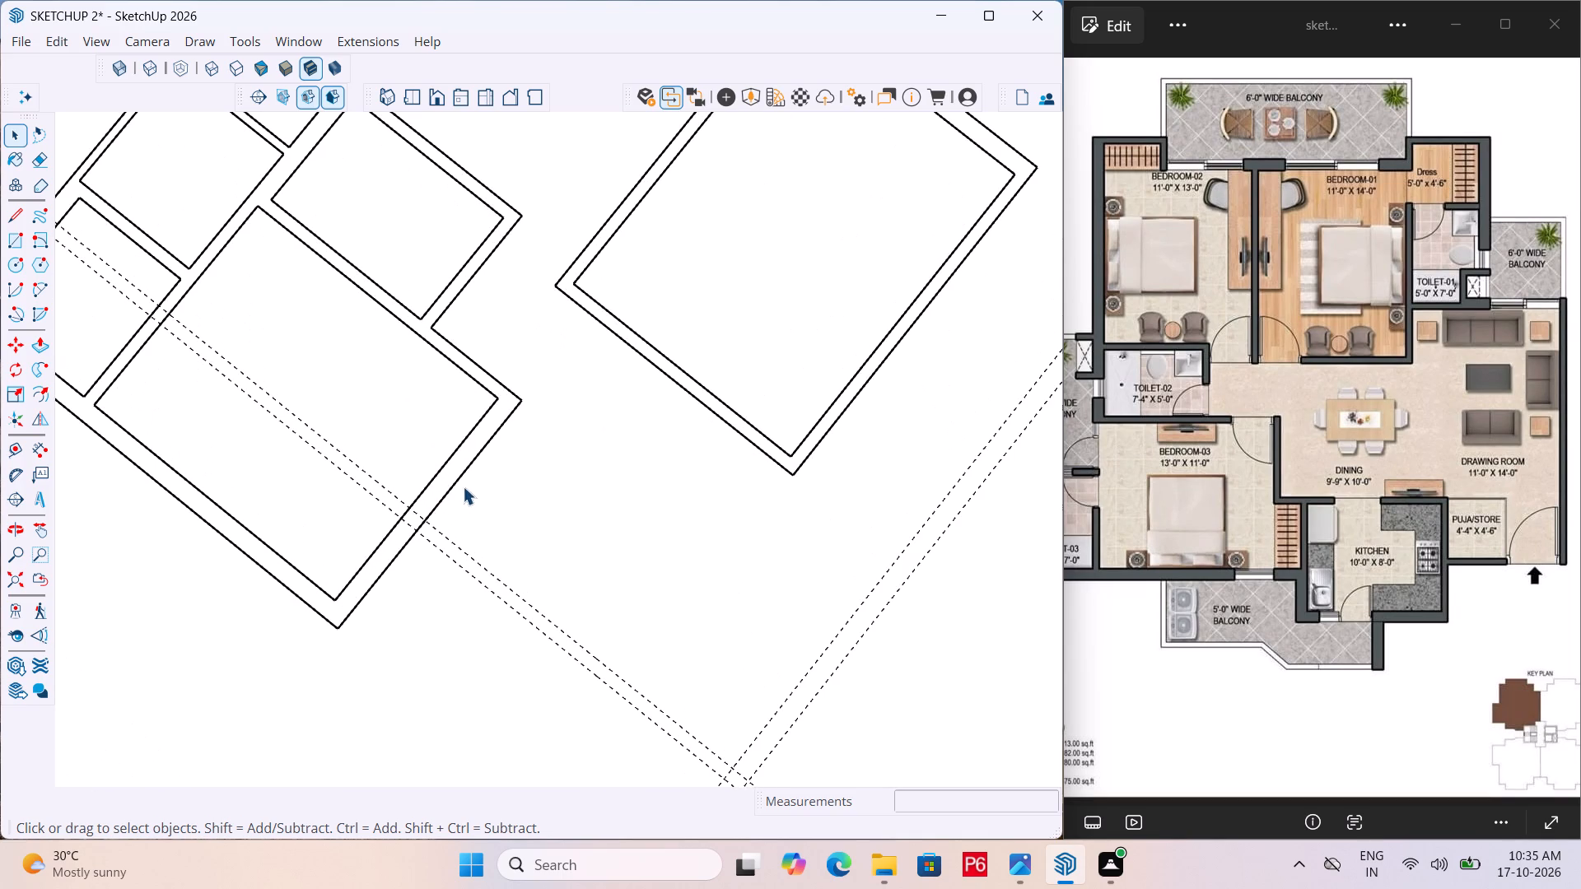
pyautogui.click(481, 449)
pyautogui.press('Delete')
# Place a guide 6" outside the inner face of Bedroom-03's dining and kitchen-side wall.
pyautogui.press('t')
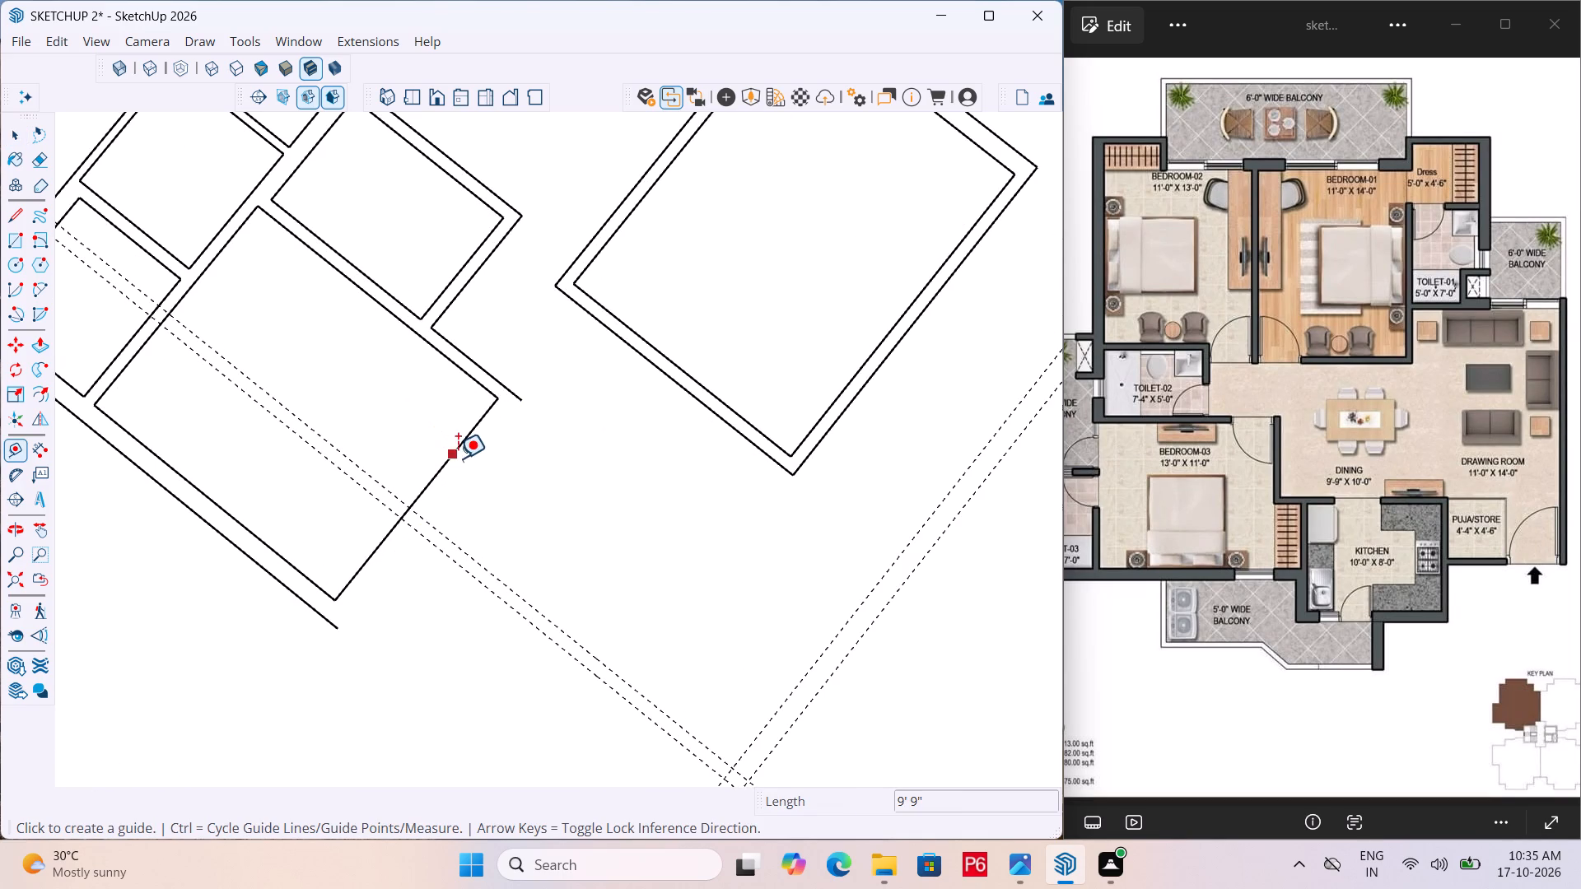
pyautogui.click(459, 444)
pyautogui.write('6"')
pyautogui.press('Return')
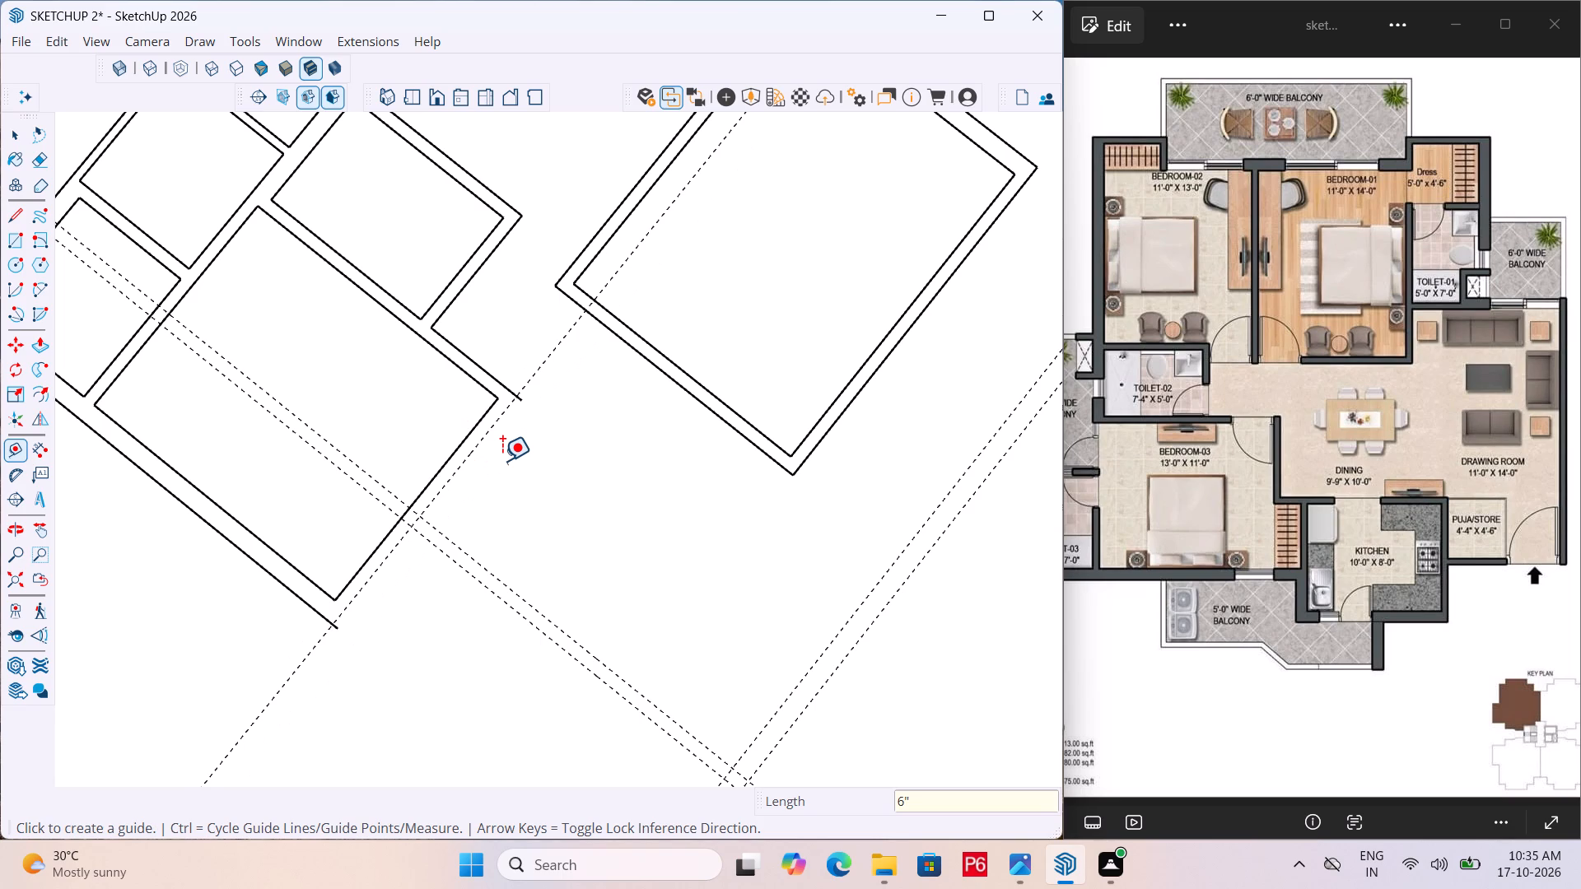
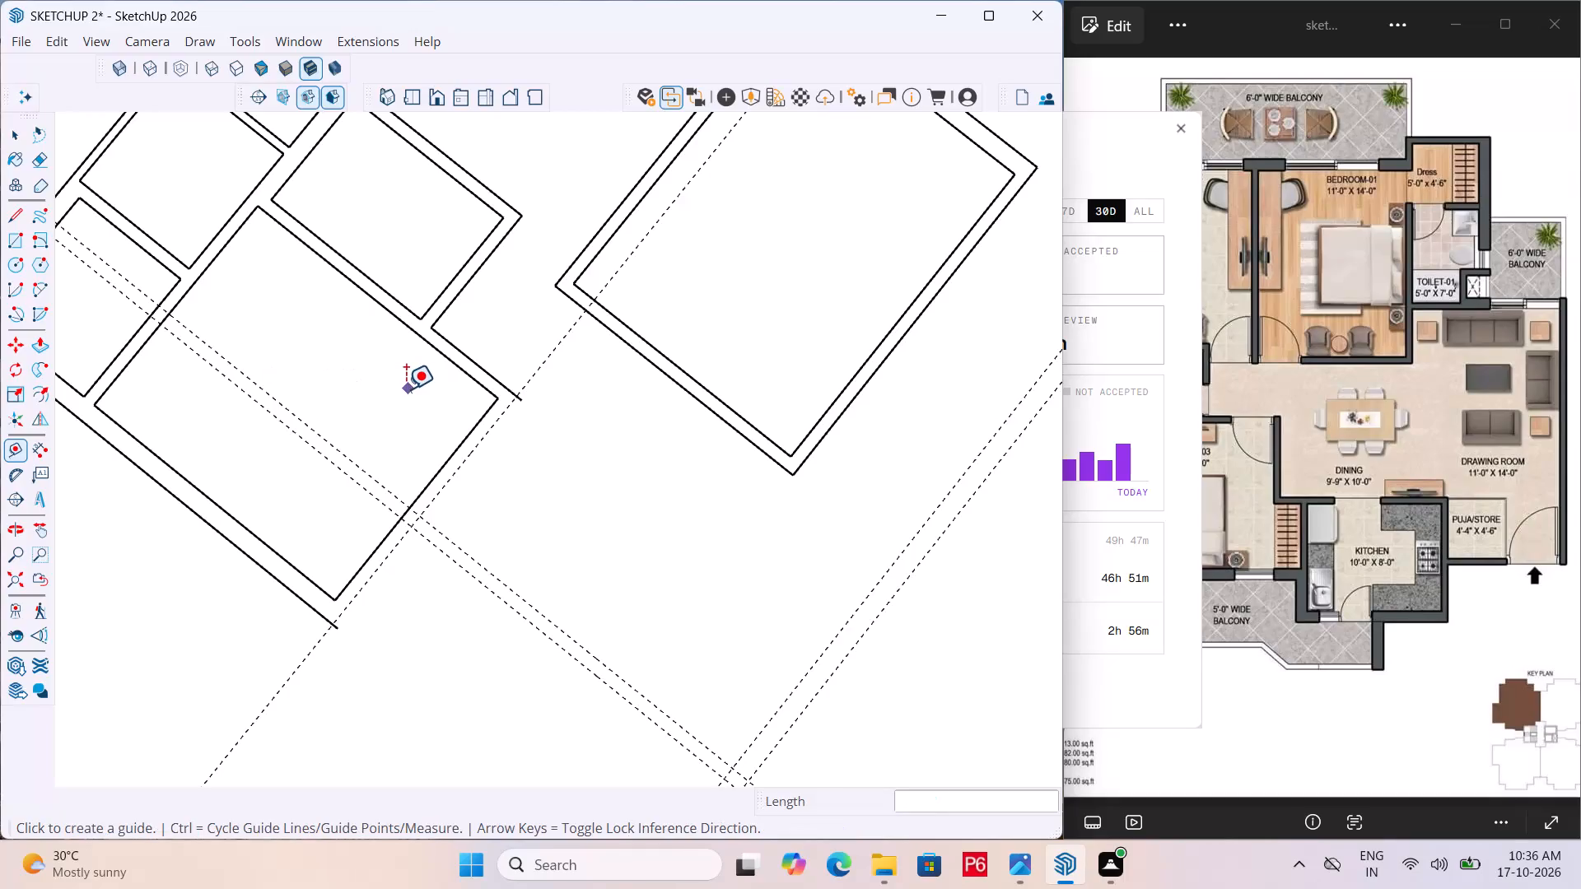
# Save the model.
pyautogui.hotkey('ctrl', 's')
pyautogui.hotkey('ctrl', 's')
pyautogui.hotkey('ctrl', 's')
pyautogui.hotkey('ctrl', 's')
# Draw an 11' line along the guide as the outer face of Bedroom-03's dining and kitchen-side wall, between the two adjoining outer wall lines.
pyautogui.scroll(-2, 587, 372)
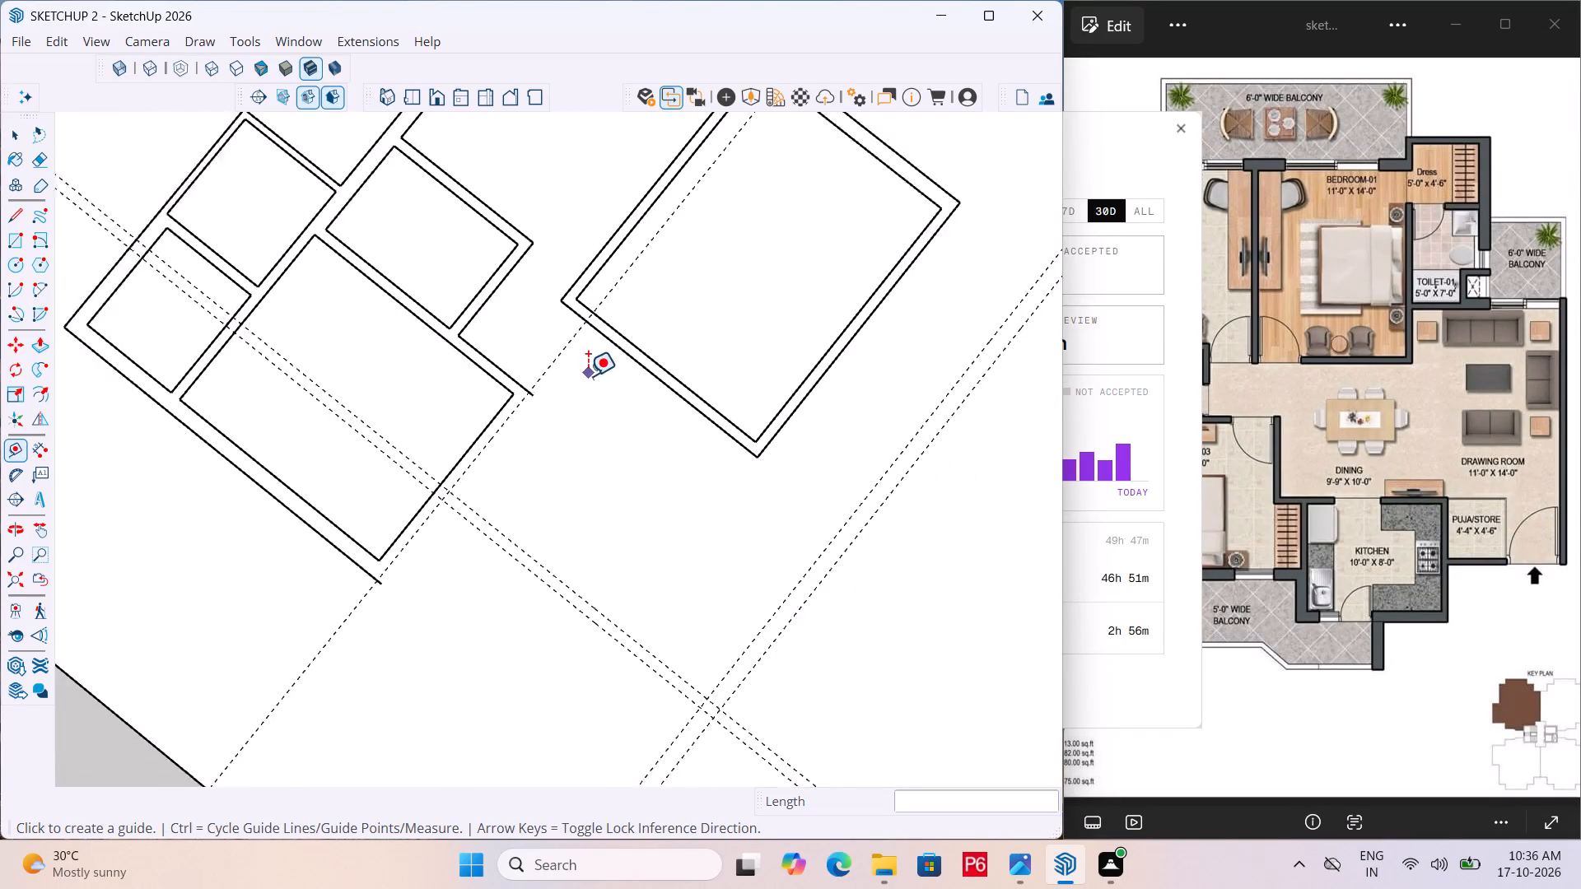
pyautogui.scroll(-1, 588, 376)
pyautogui.scroll(6, 380, 564)
pyautogui.press('l')
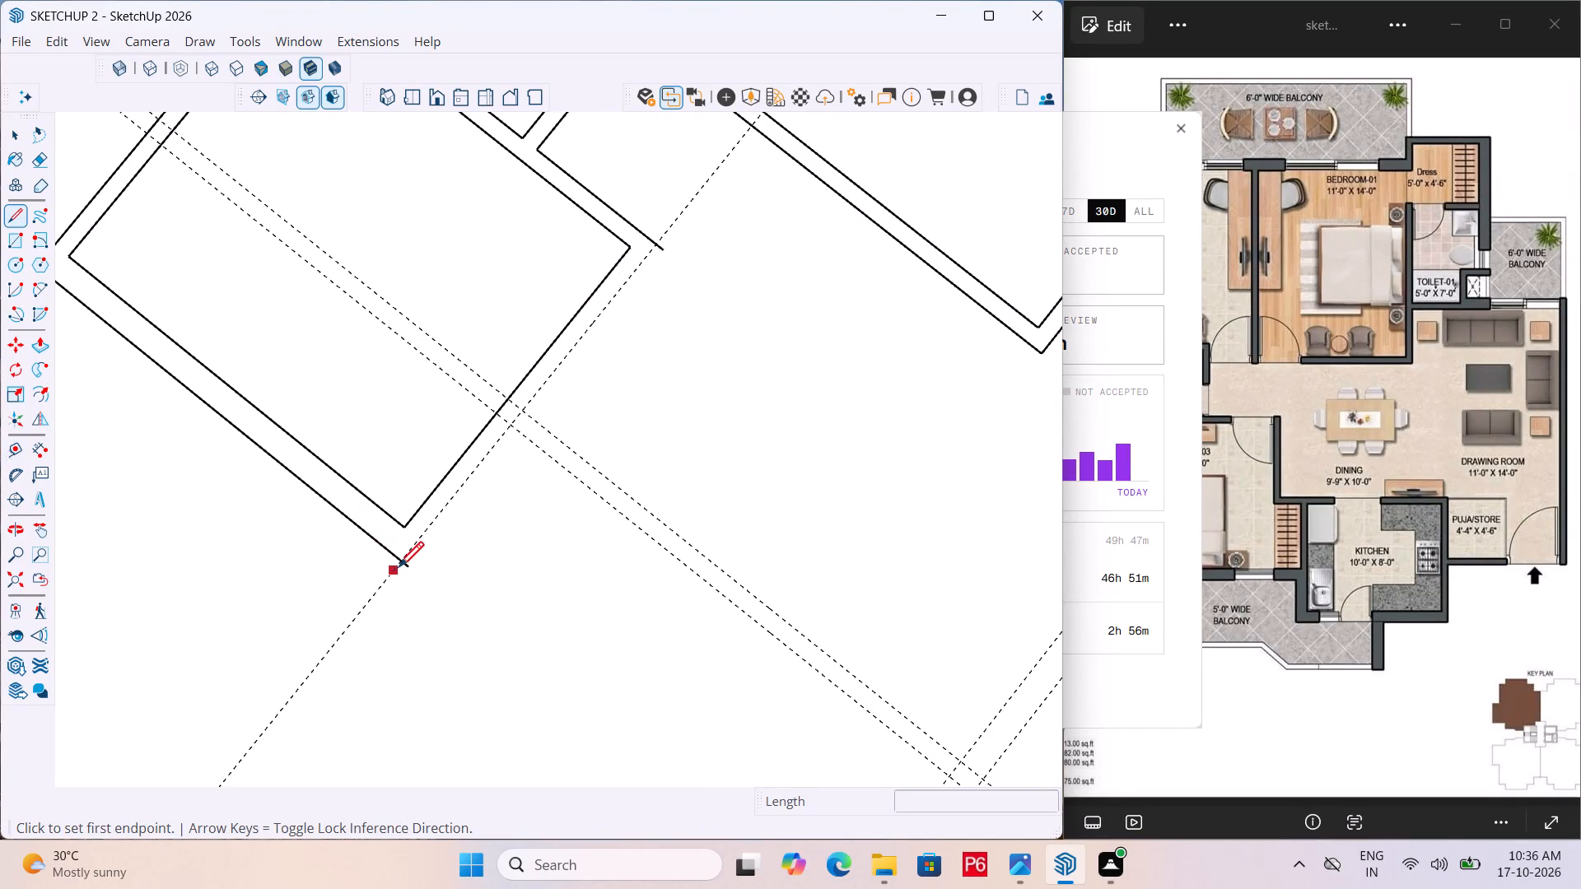
pyautogui.scroll(4, 399, 569)
pyautogui.click(403, 559)
pyautogui.scroll(-4, 652, 370)
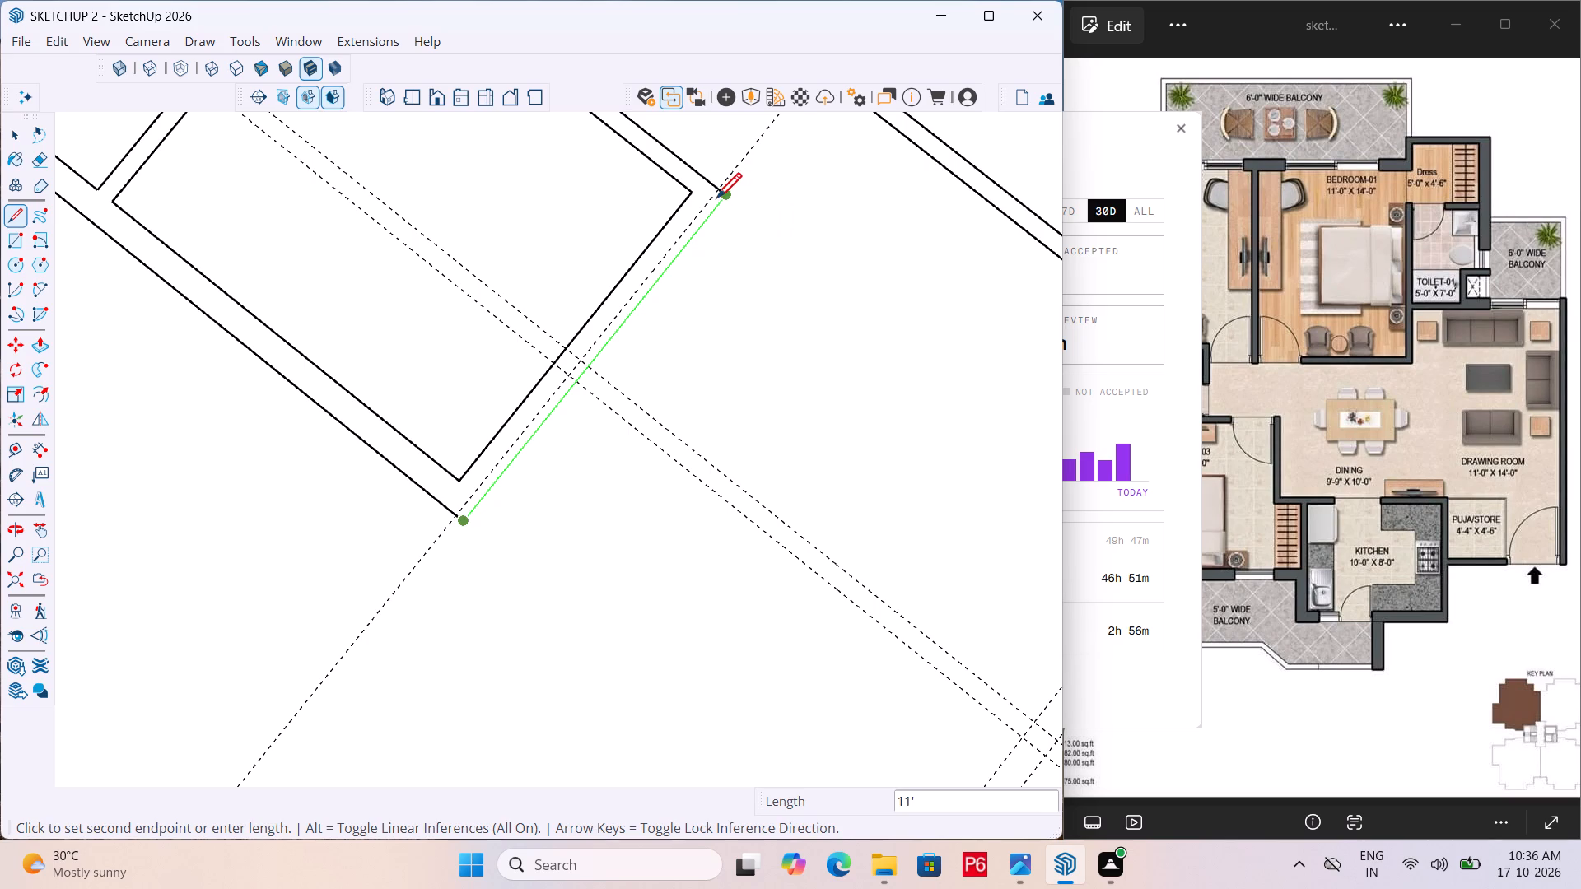
pyautogui.press('Escape')
pyautogui.scroll(5, 474, 500)
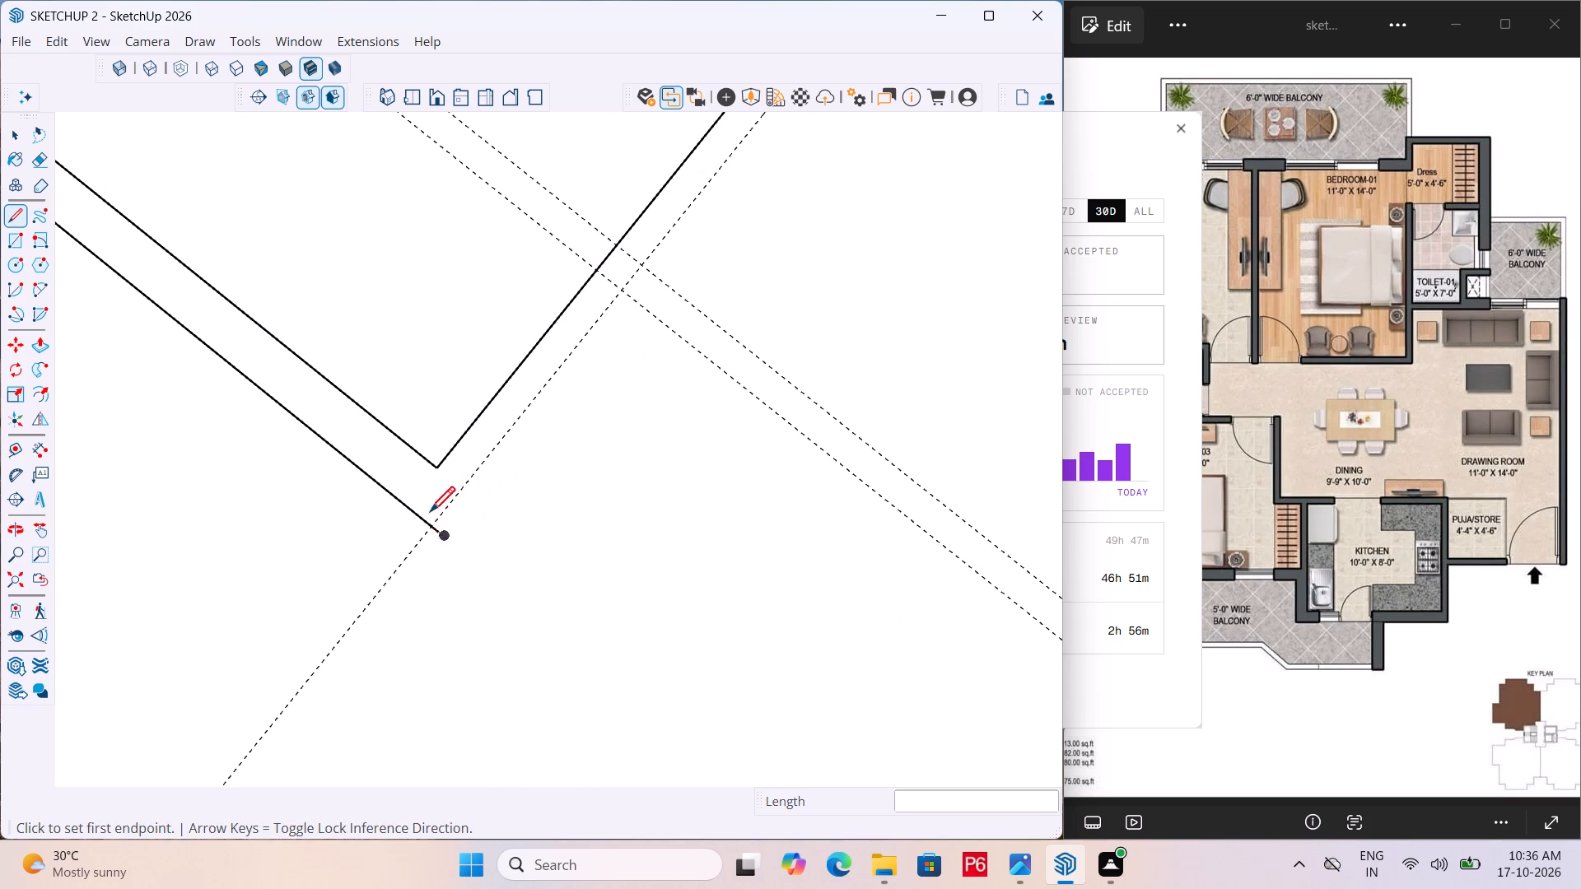
pyautogui.click(430, 527)
pyautogui.scroll(-5, 391, 458)
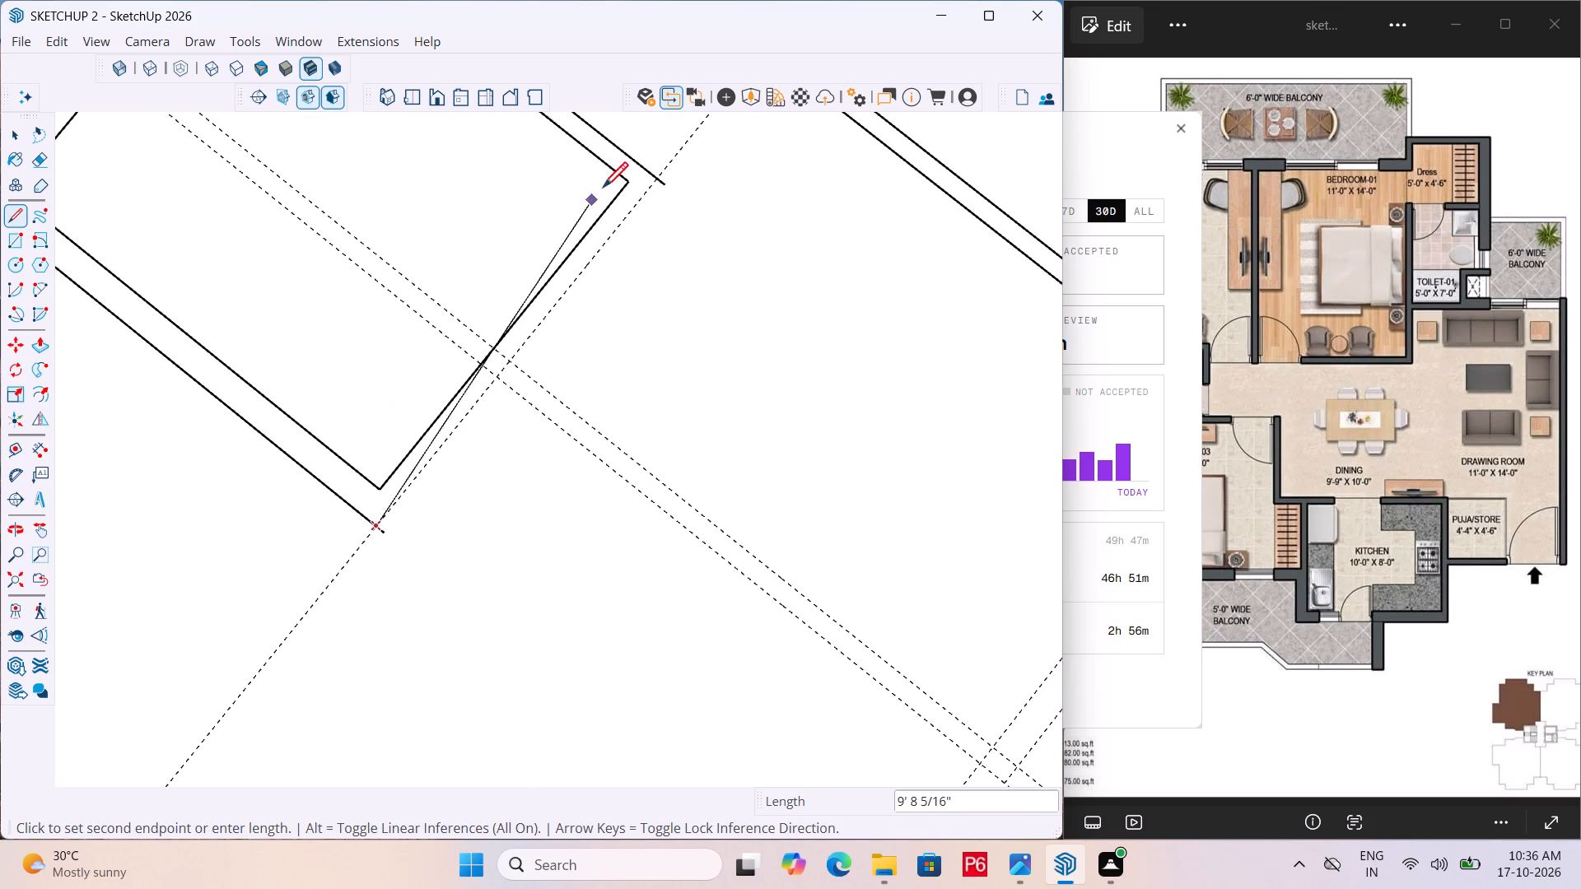
pyautogui.scroll(6, 647, 182)
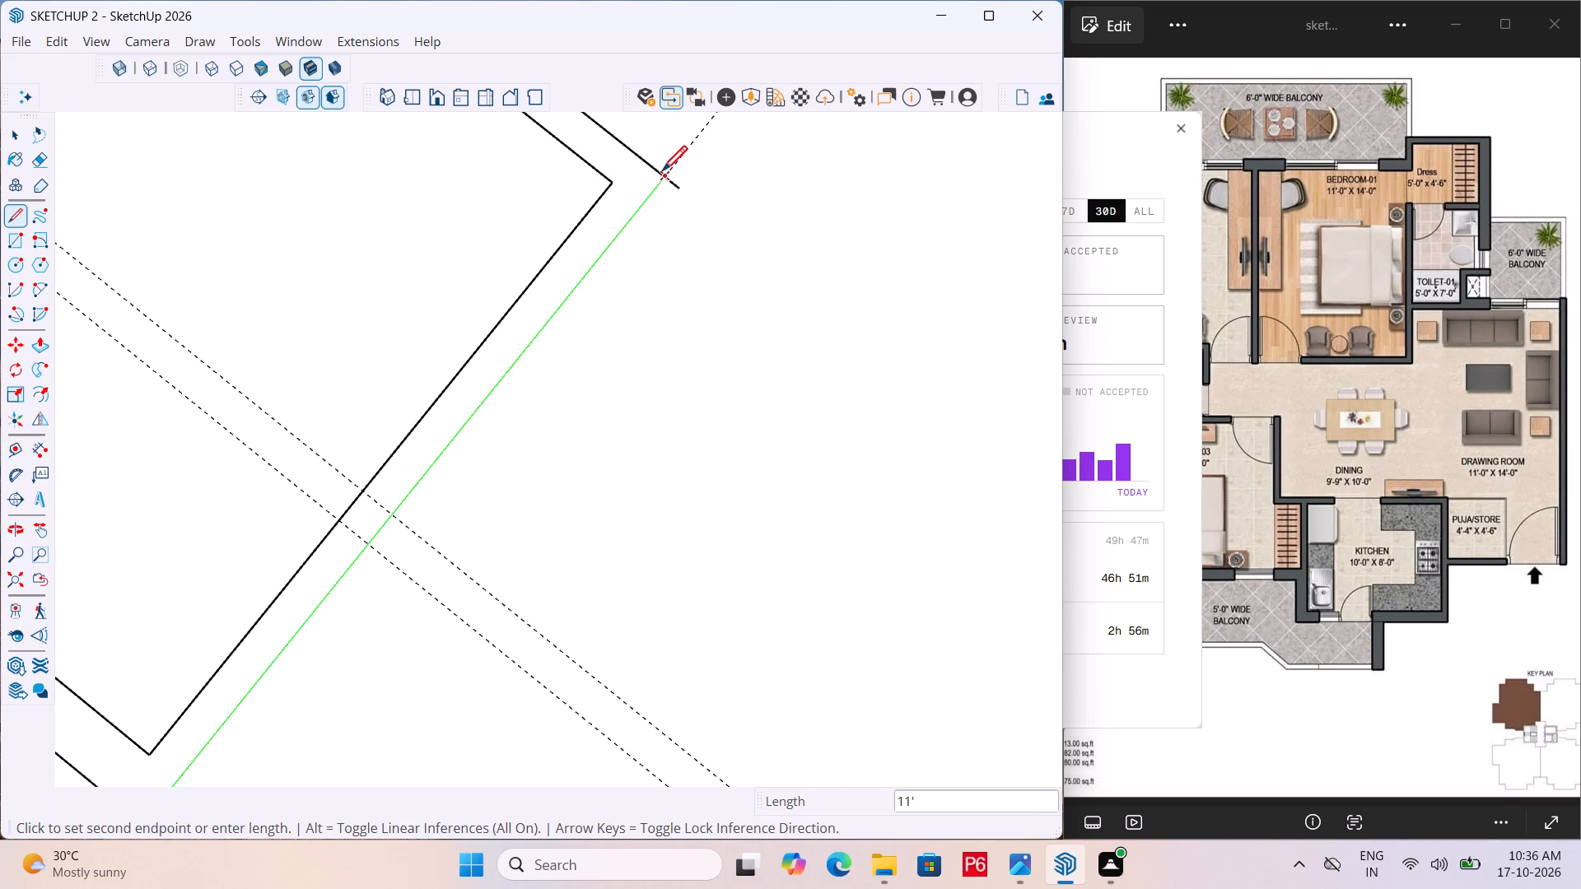
pyautogui.click(664, 172)
pyautogui.scroll(-2, 707, 312)
# Erase the short line stubs overhanging both ends of Bedroom-03's new outer wall face.
pyautogui.press('e')
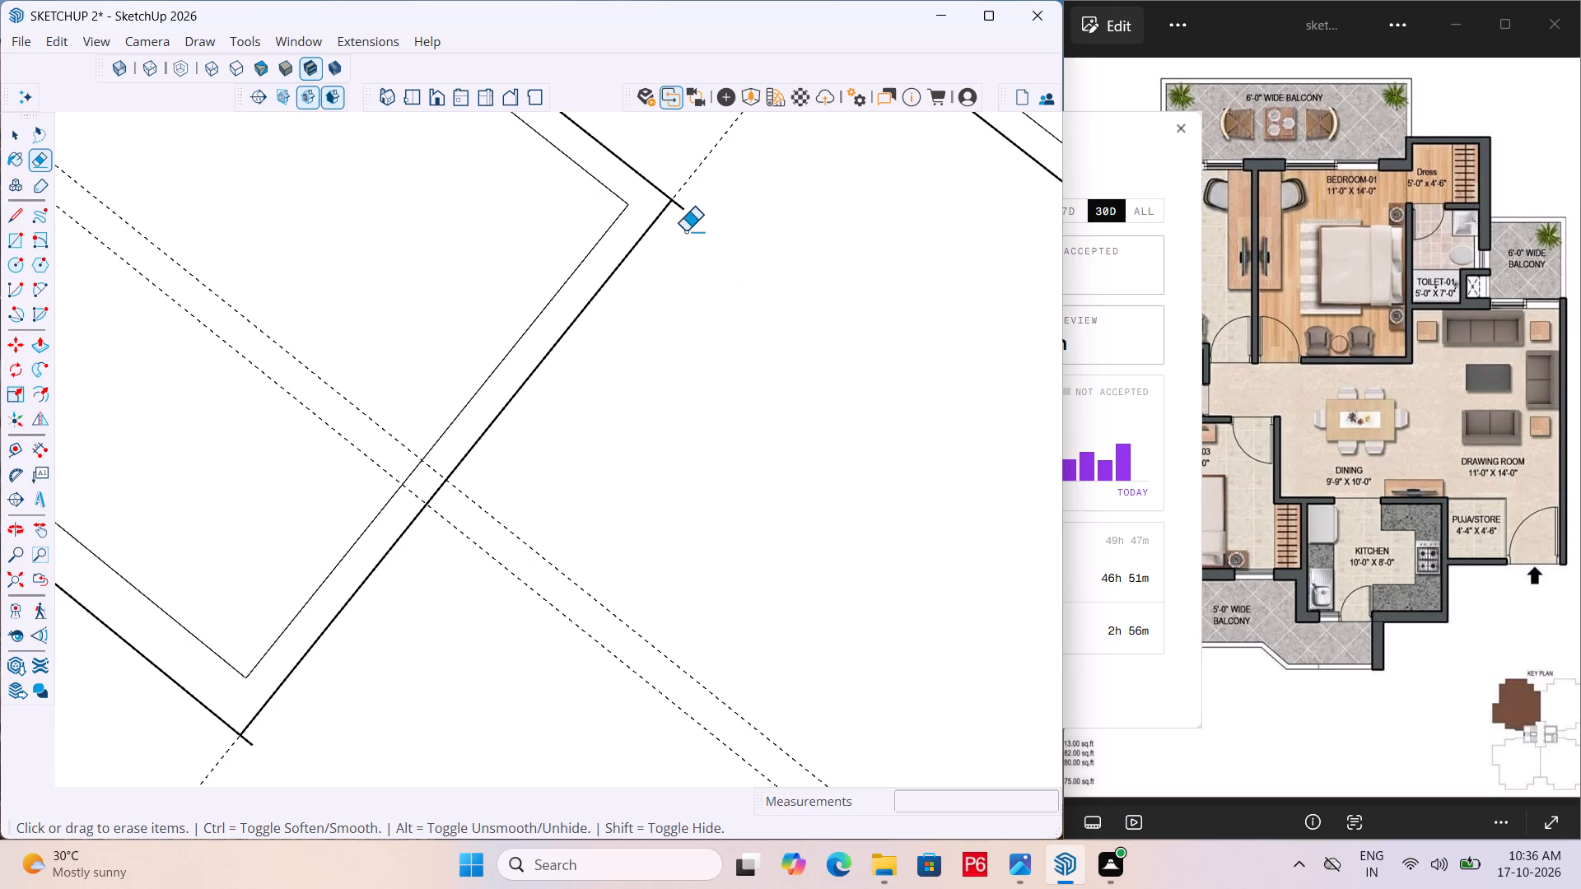
pyautogui.scroll(4, 693, 207)
pyautogui.click(669, 206)
pyautogui.moveTo(675, 206); pyautogui.dragTo(689, 198)
pyautogui.scroll(-6, 737, 181)
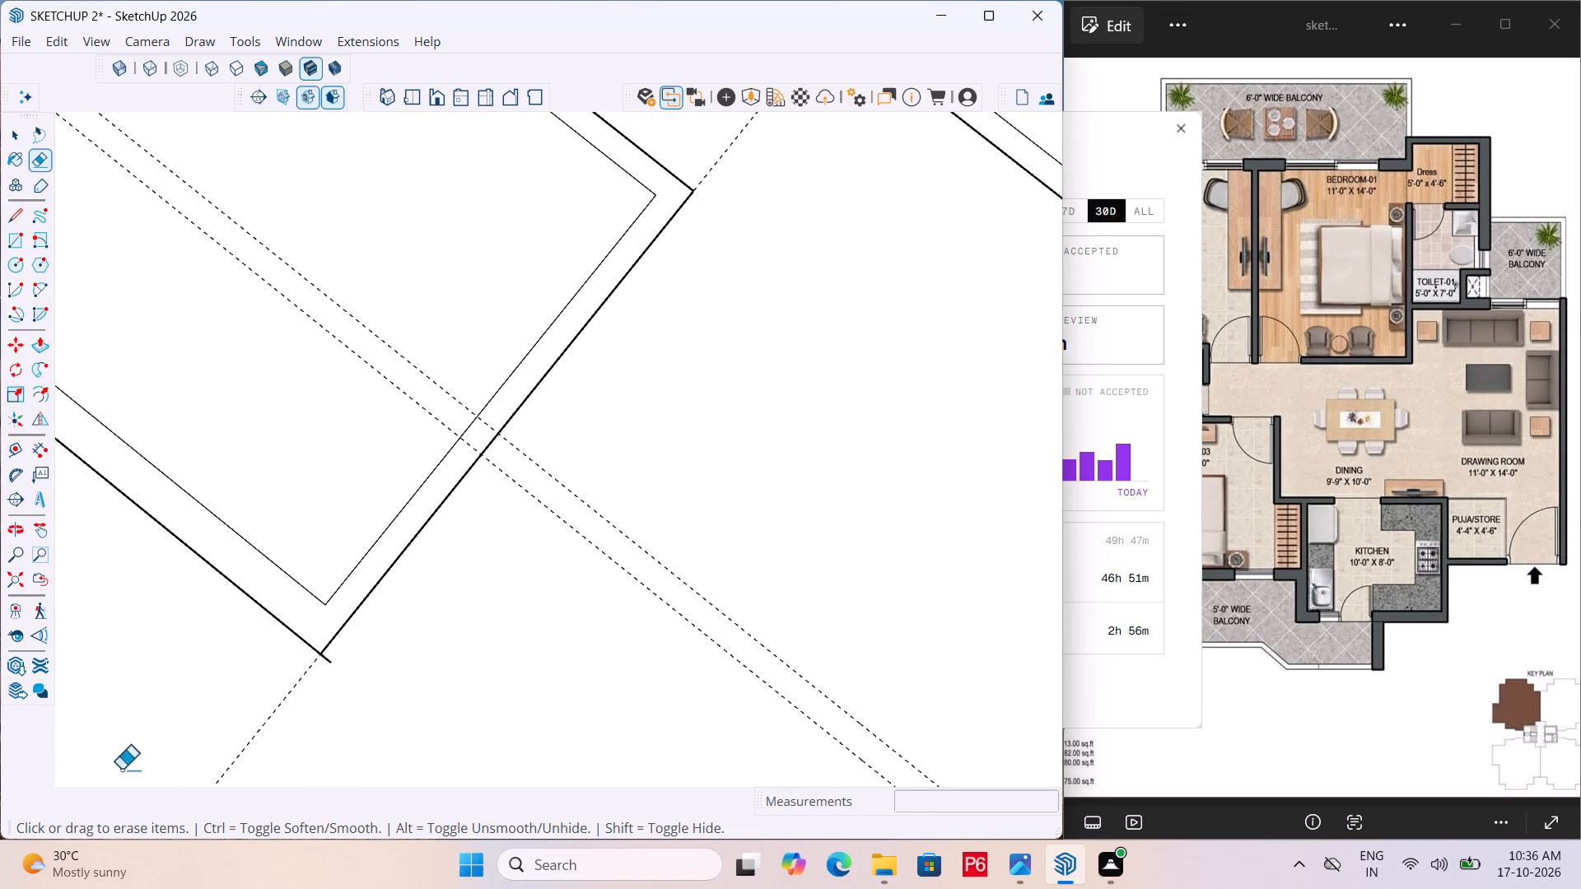
pyautogui.scroll(7, 227, 706)
pyautogui.scroll(3, 386, 635)
pyautogui.moveTo(404, 620); pyautogui.dragTo(424, 606)
pyautogui.scroll(-4, 324, 659)
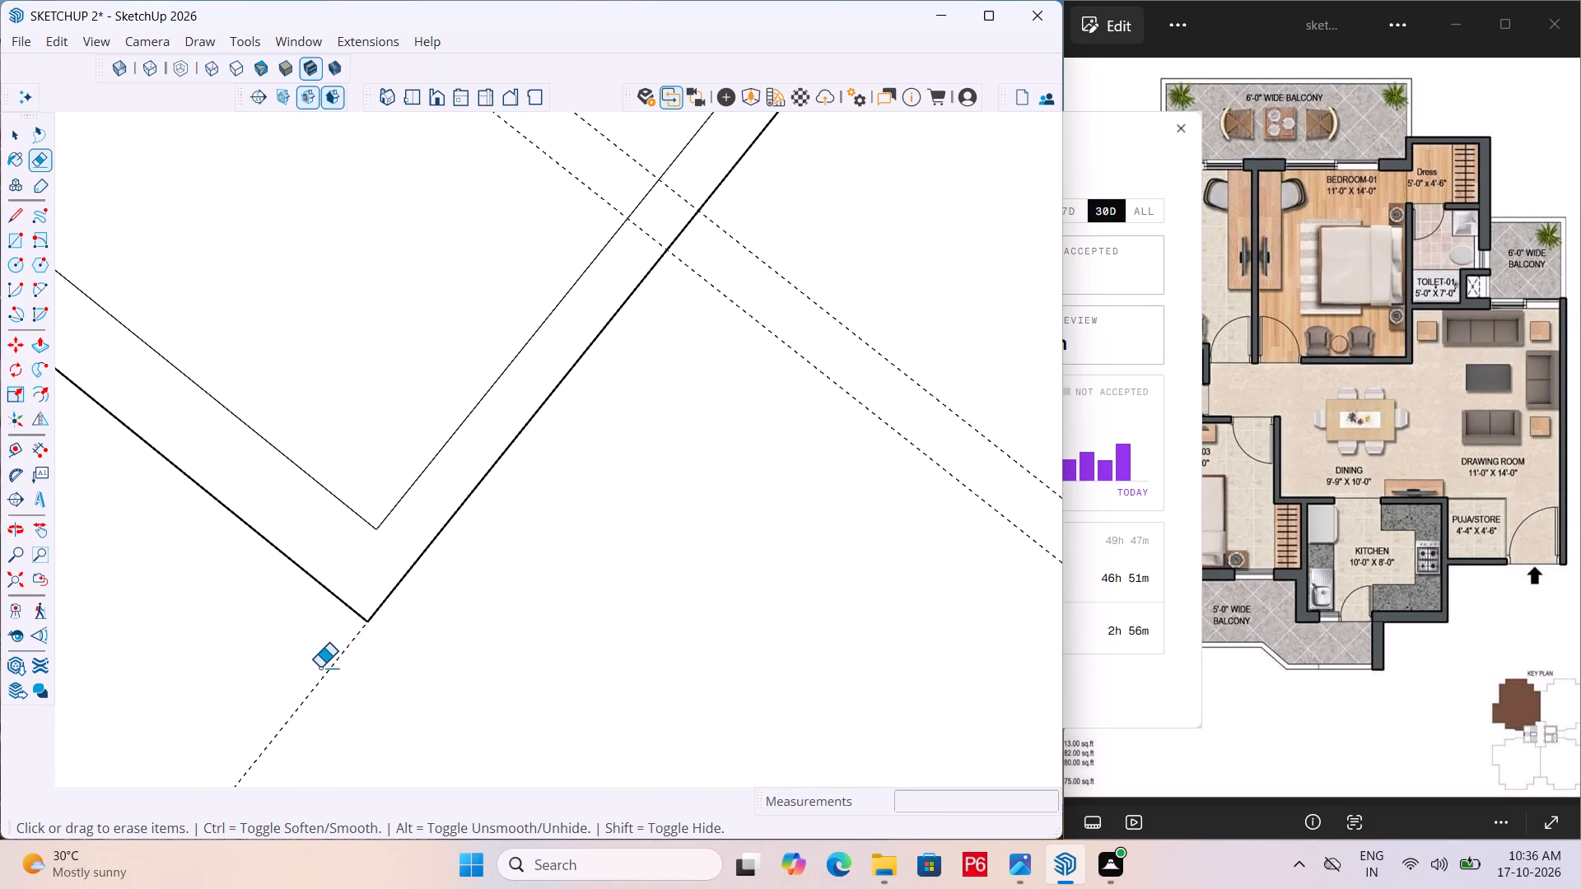
# Save the model with the completed Bedroom-03 wall outline.
pyautogui.hotkey('ctrl', 's')
pyautogui.hotkey('ctrl', 's')
pyautogui.keyDown('ctrl'); pyautogui.scroll(-4, 316, 663); pyautogui.keyUp('ctrl')
pyautogui.hotkey('ctrl', 's')
pyautogui.hotkey('ctrl', 's')
pyautogui.hotkey('ctrl', 's')
pyautogui.hotkey('ctrl', 's')
pyautogui.keyDown('ctrl'); pyautogui.scroll(-7, 258, 647); pyautogui.keyUp('ctrl')
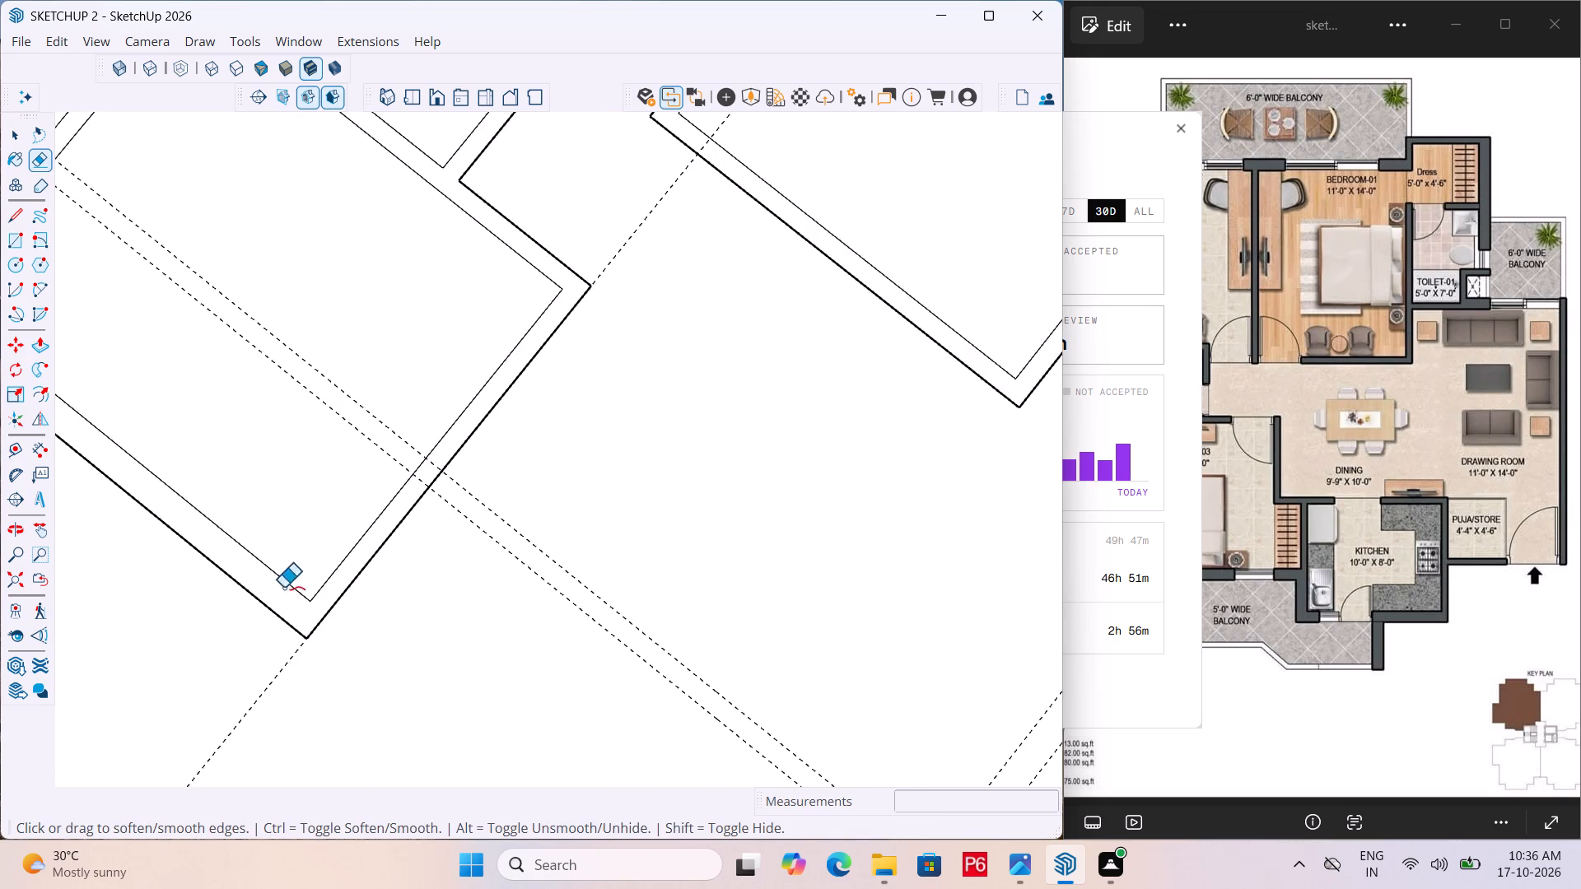
# Examine the reference floor plan's room dimensions and wall positions around Bedroom-03, the dining area and the kitchen.
pyautogui.scroll(-6, 292, 583)
pyautogui.scroll(-4, 465, 549)
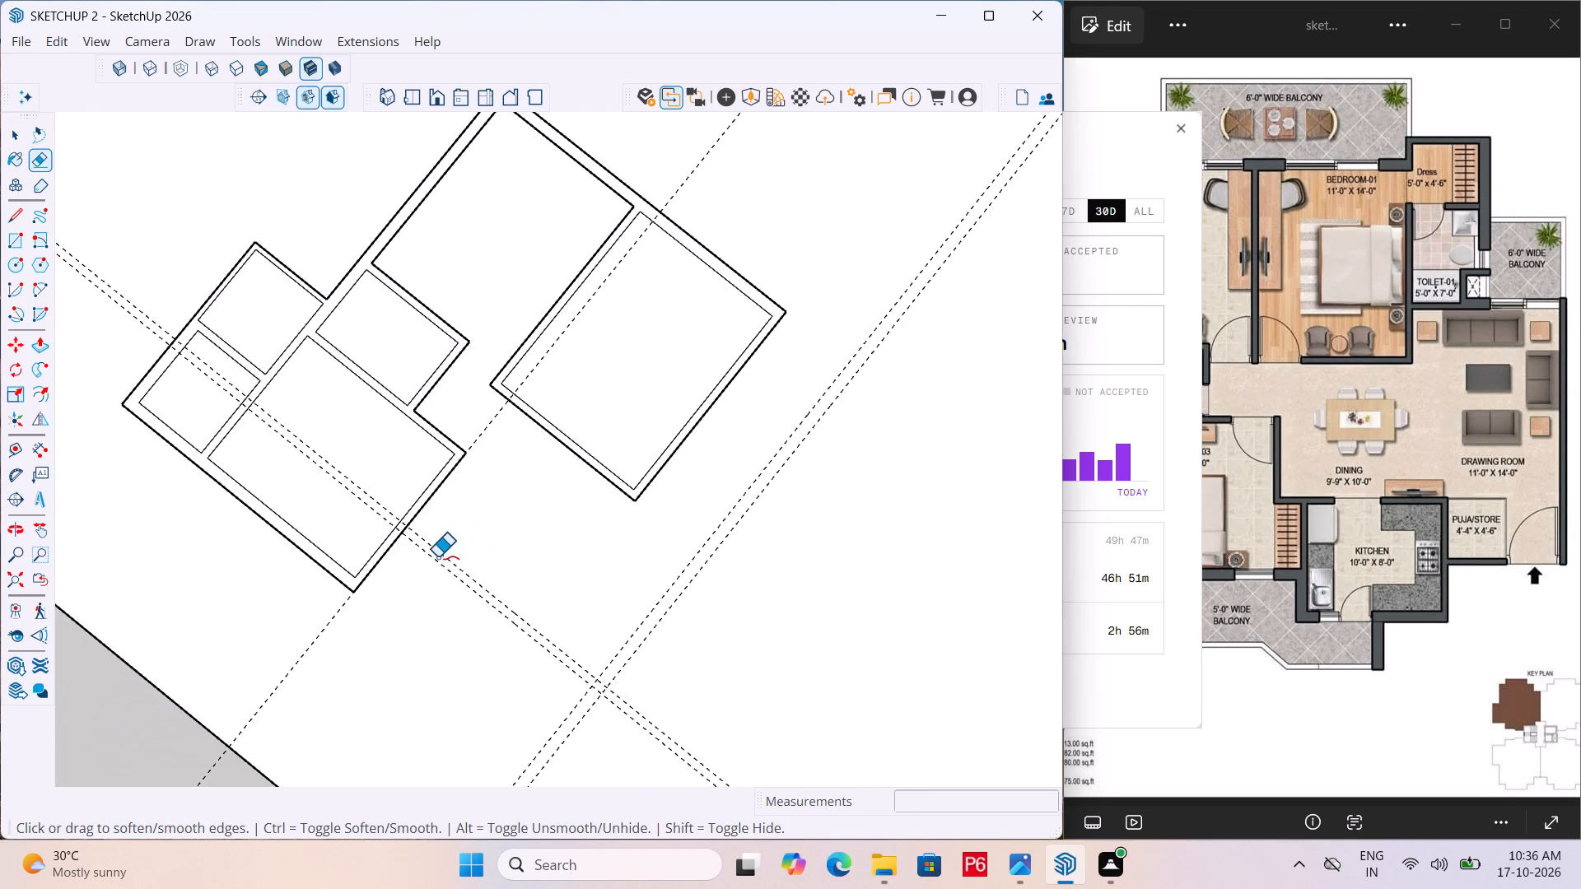
pyautogui.doubleClick(1327, 343)
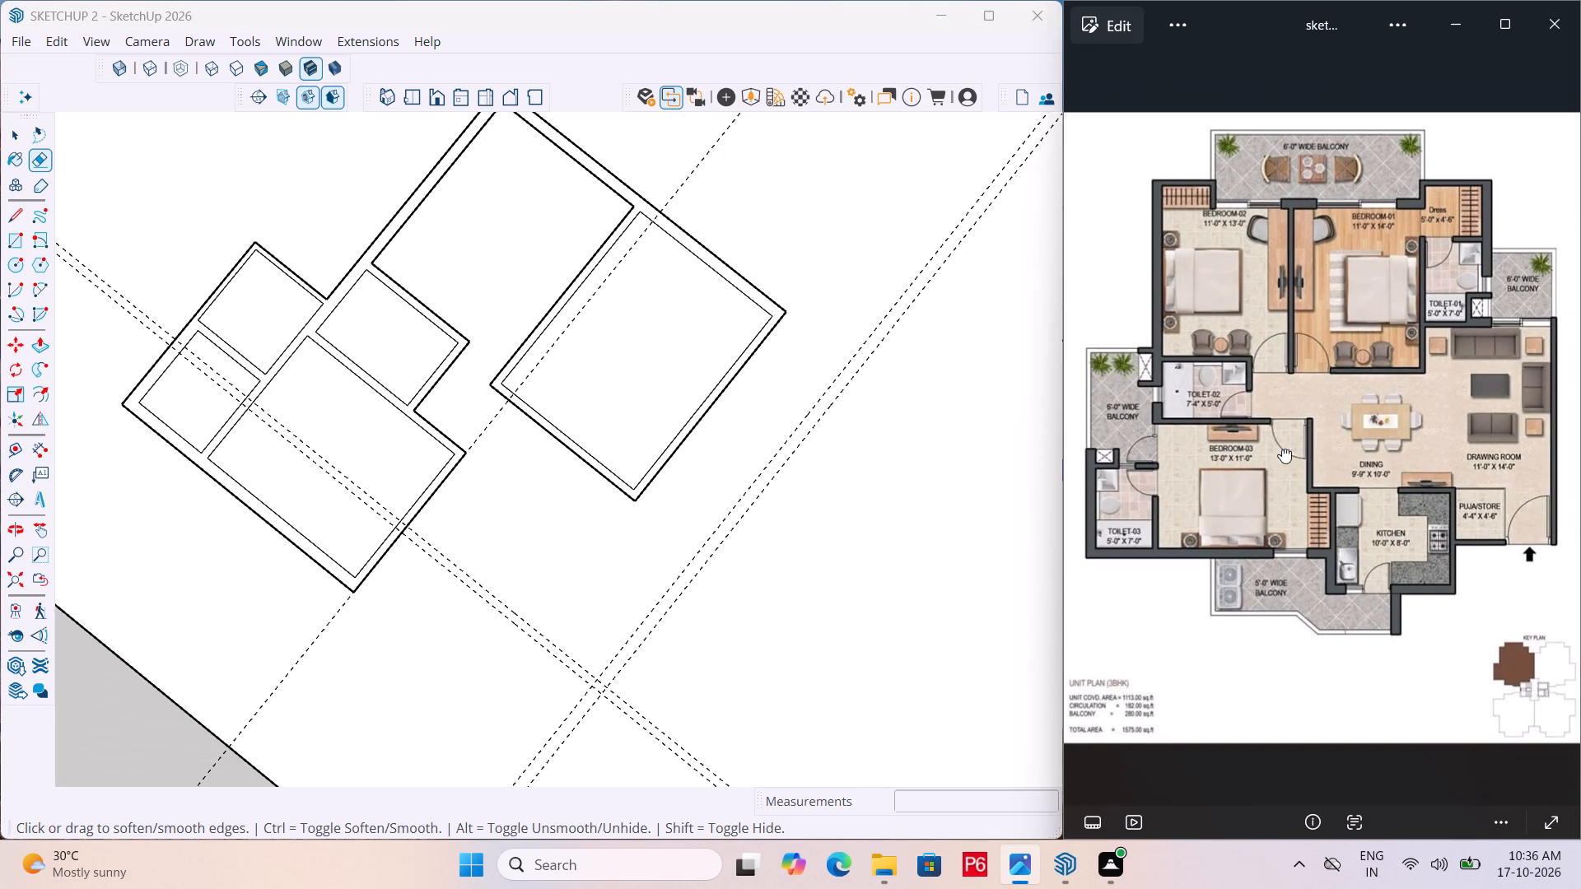
pyautogui.scroll(4, 1331, 521)
pyautogui.scroll(1, 1228, 508)
pyautogui.scroll(-4, 1226, 505)
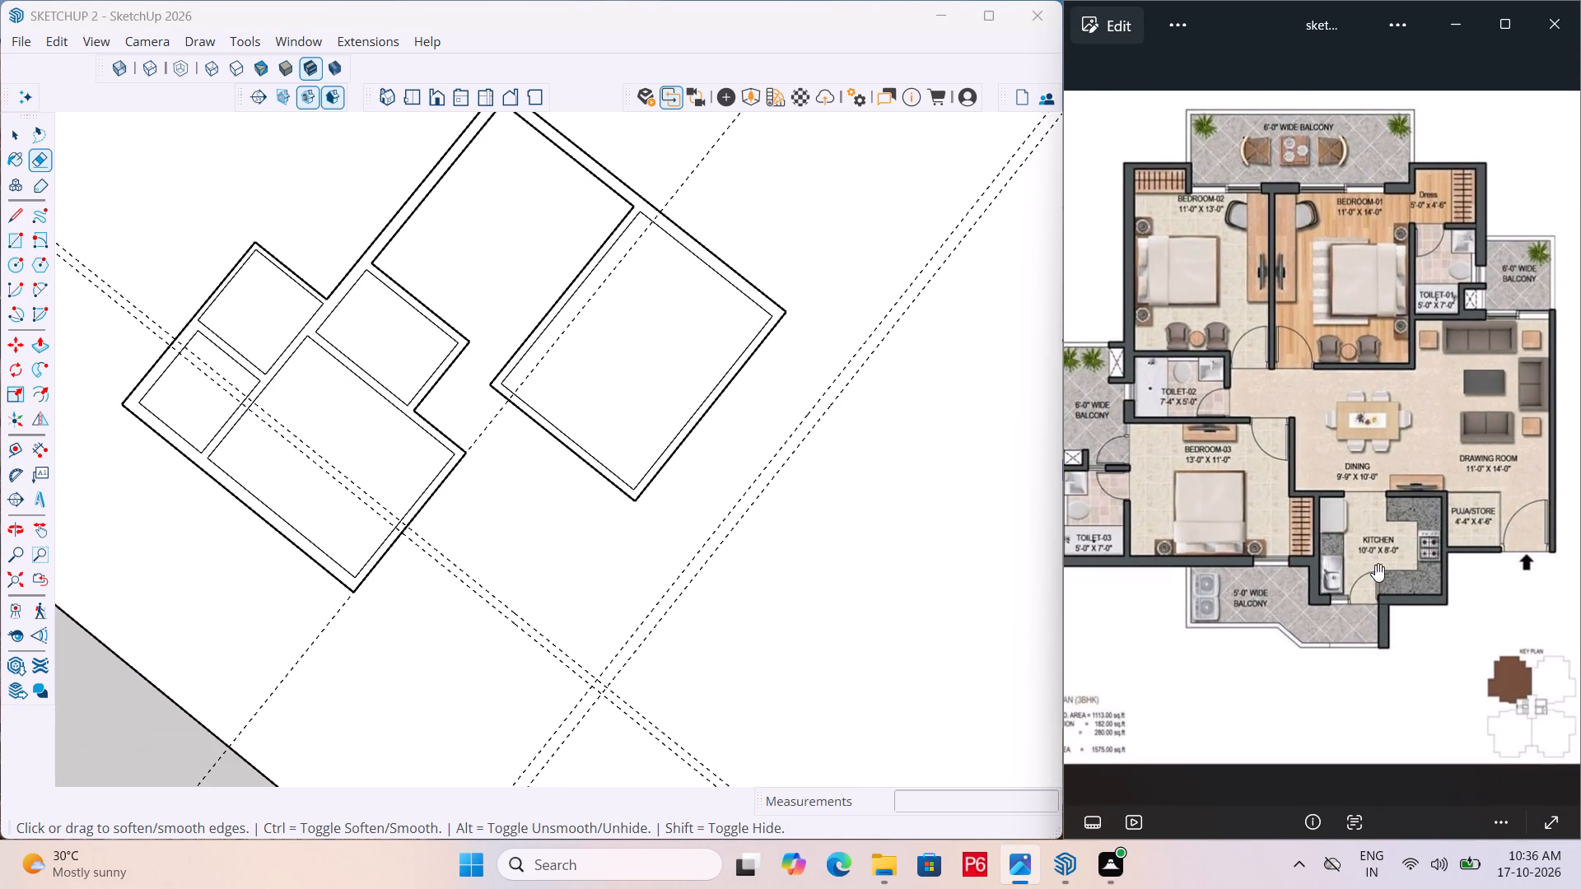
pyautogui.scroll(2, 1443, 552)
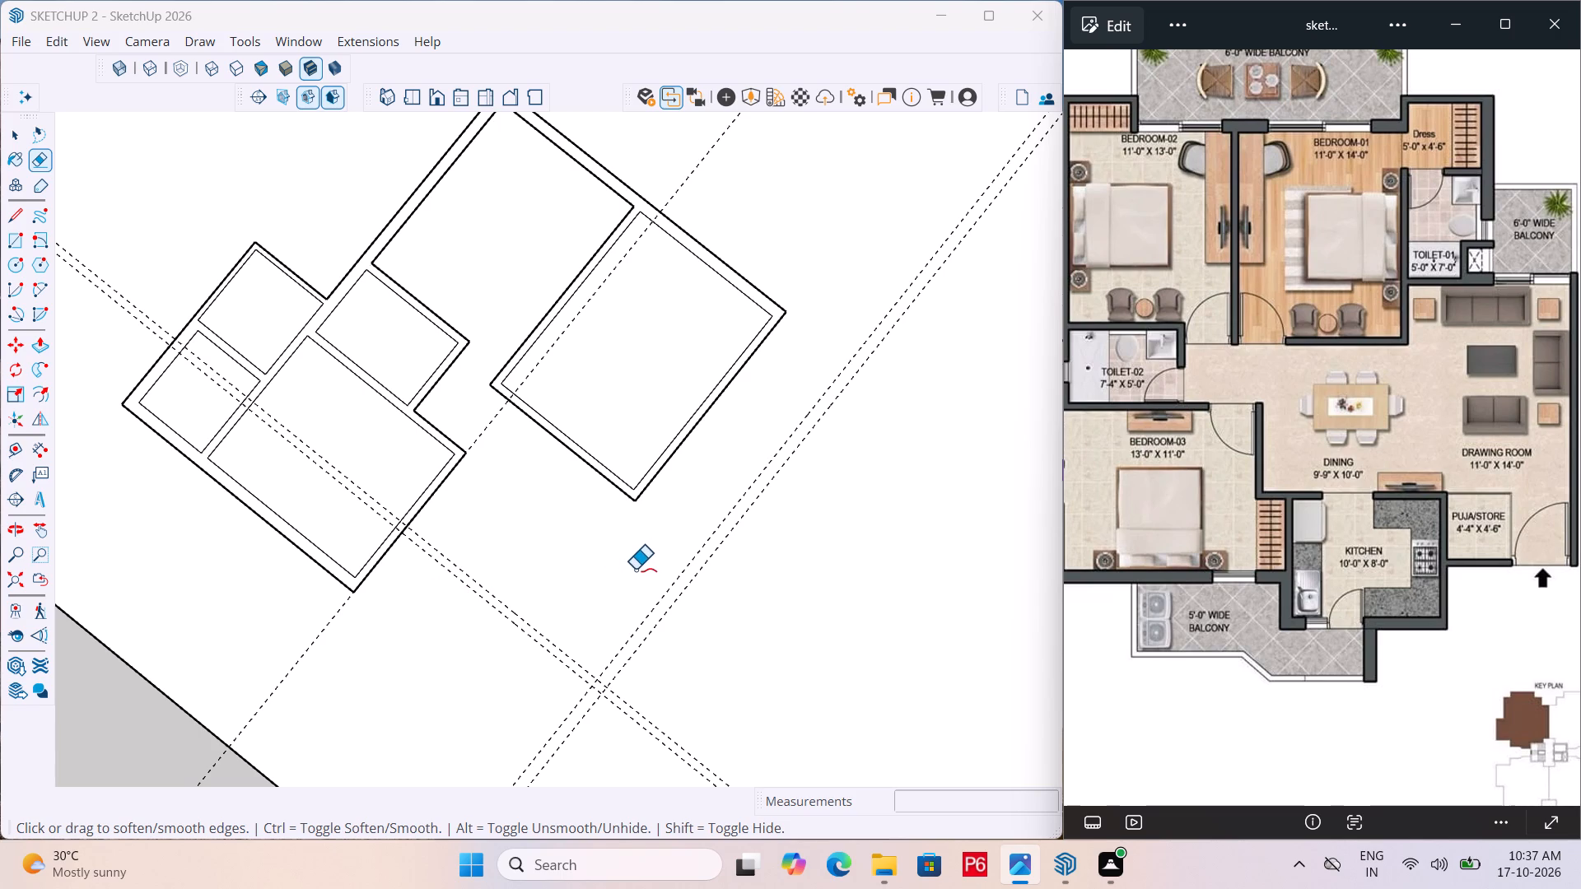
pyautogui.scroll(2, 355, 594)
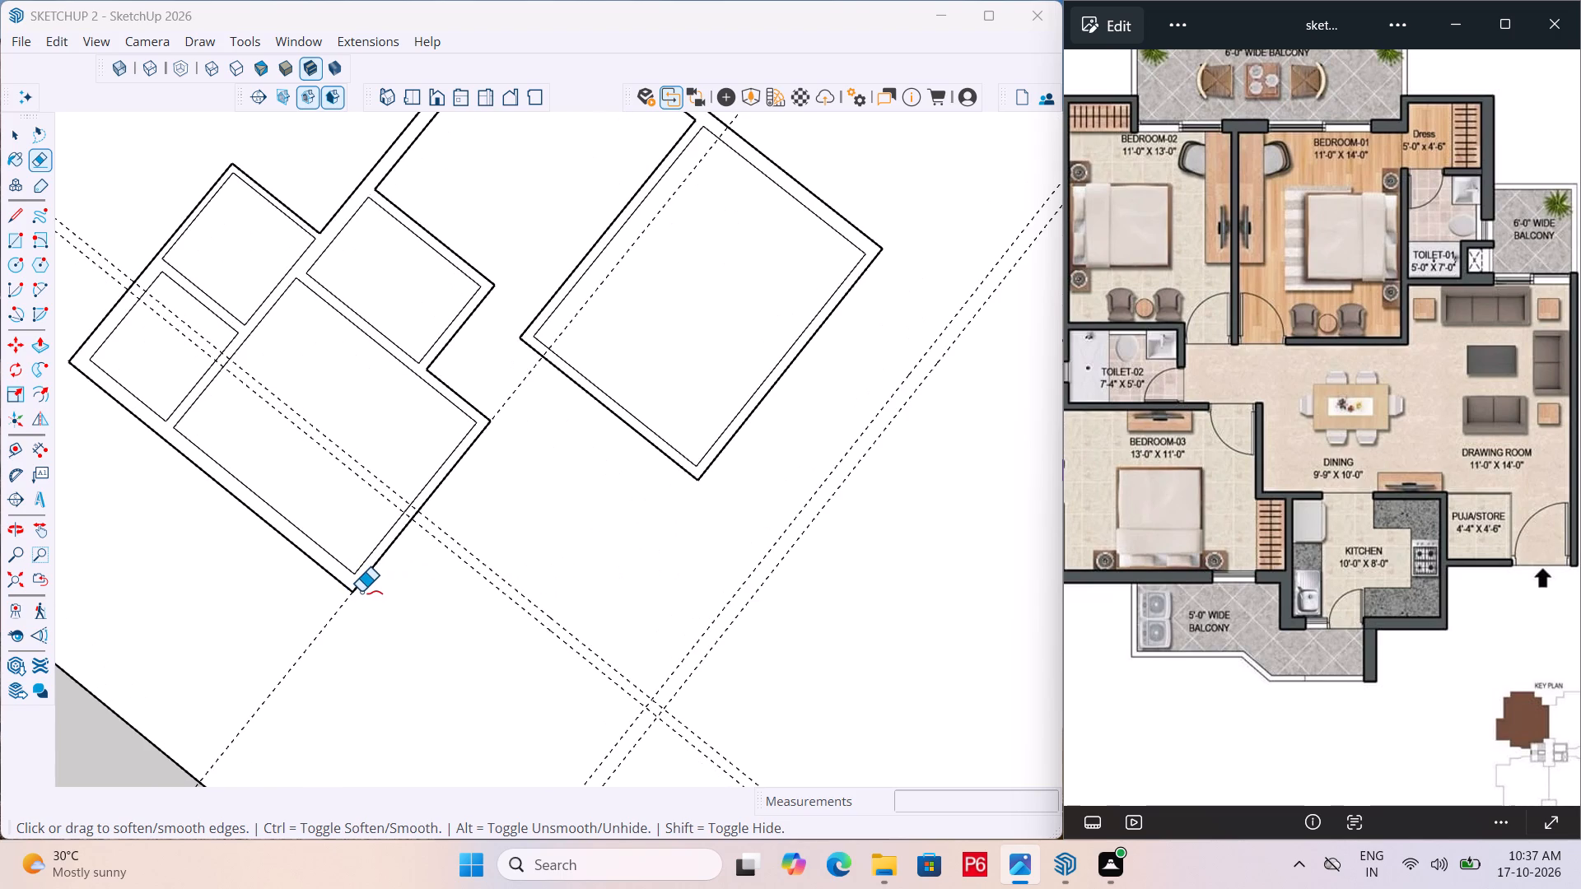
pyautogui.scroll(-4, 559, 528)
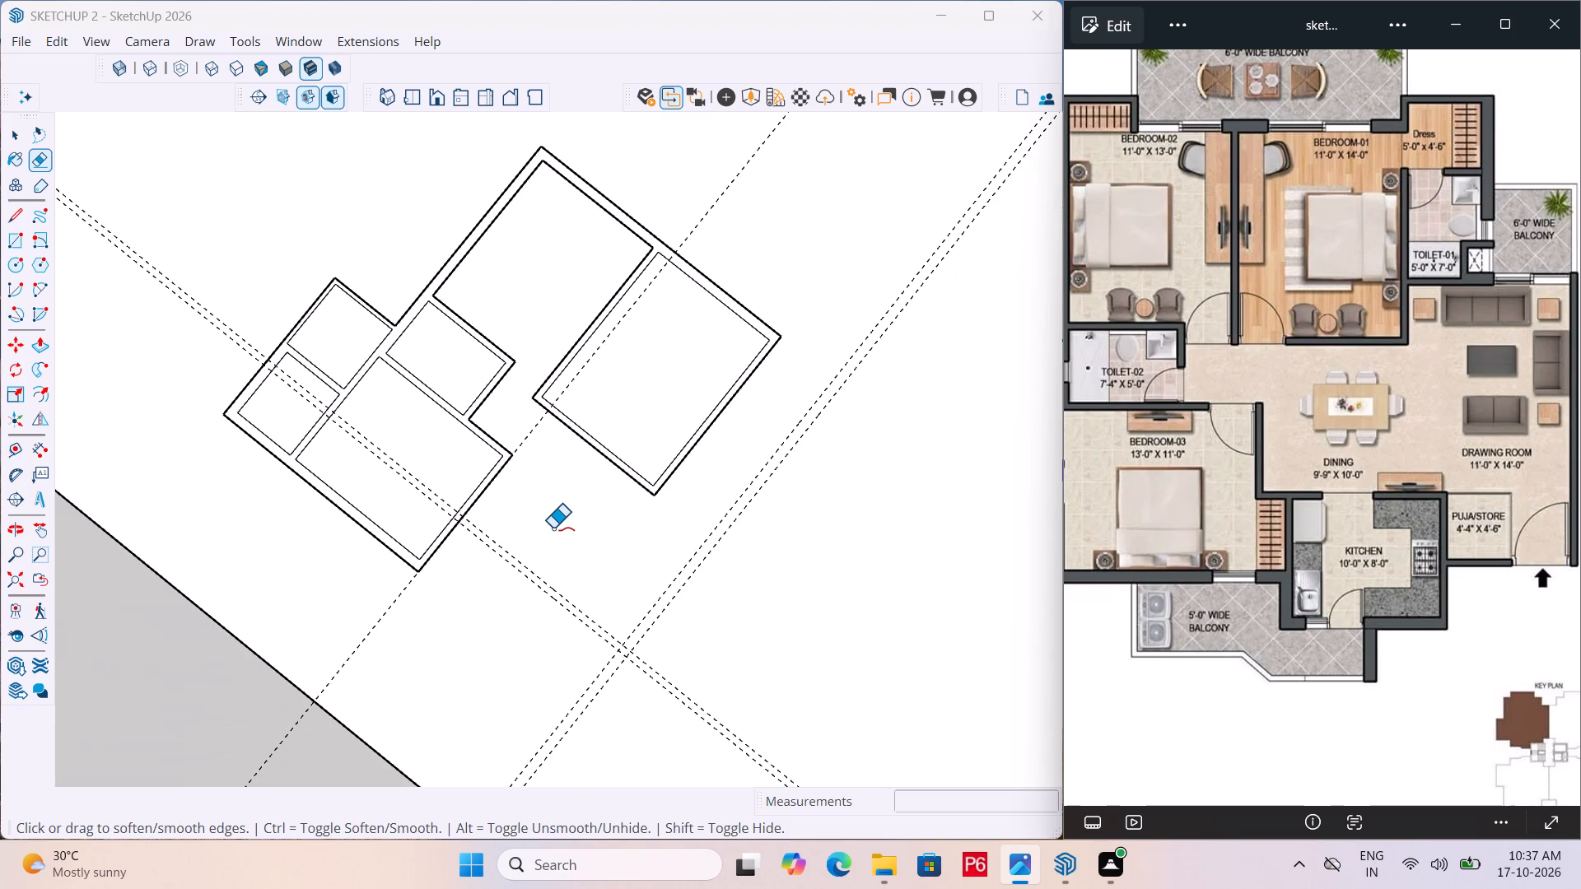
pyautogui.scroll(4, 427, 575)
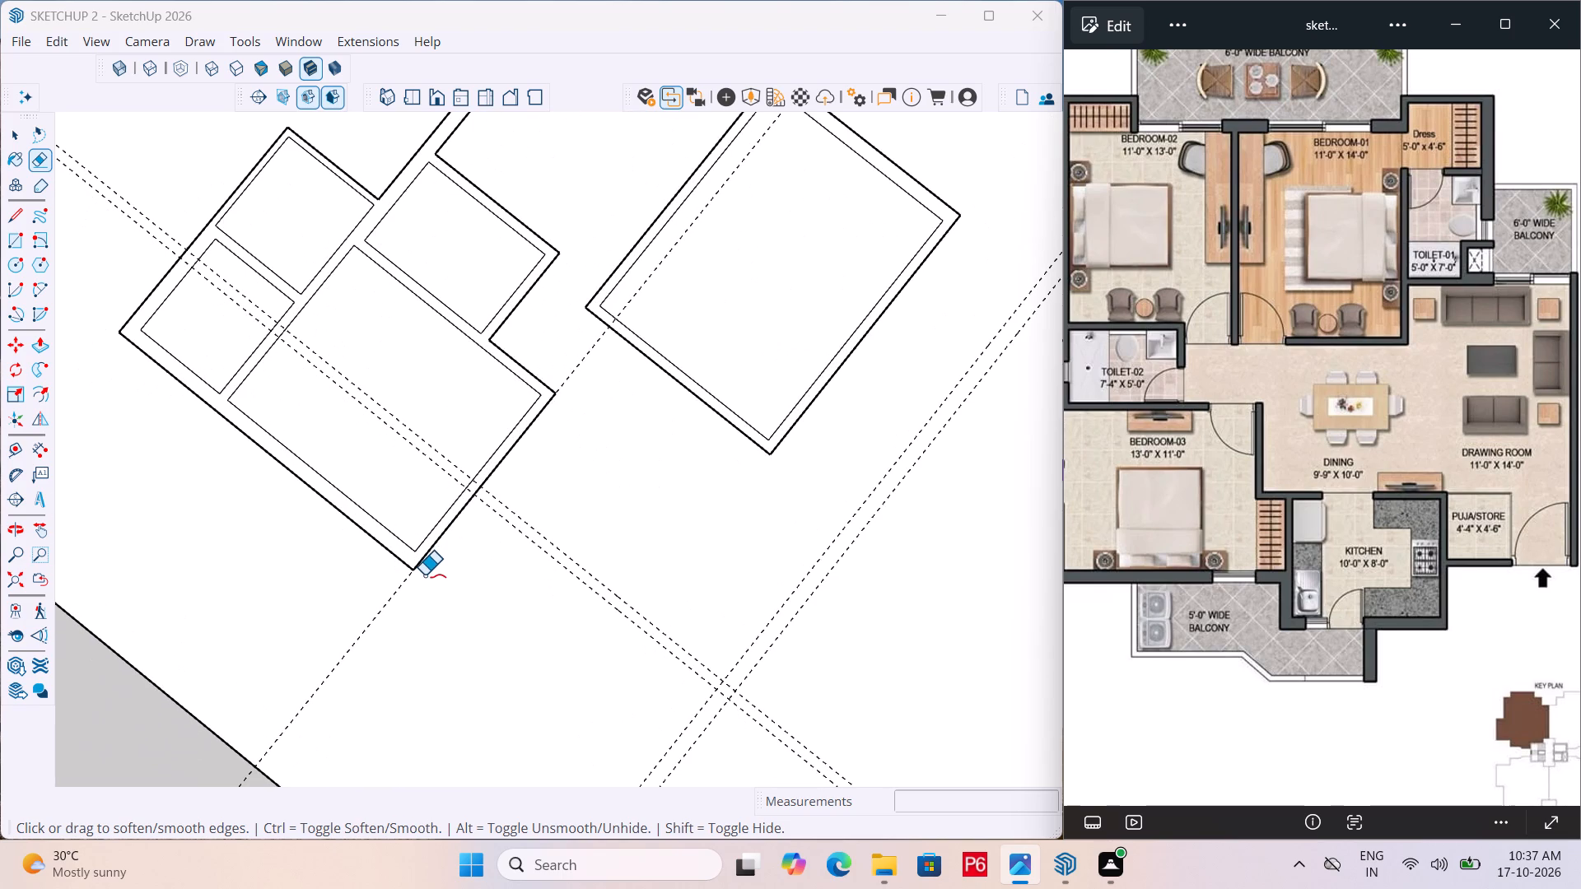
pyautogui.press('space')
pyautogui.press('Escape')
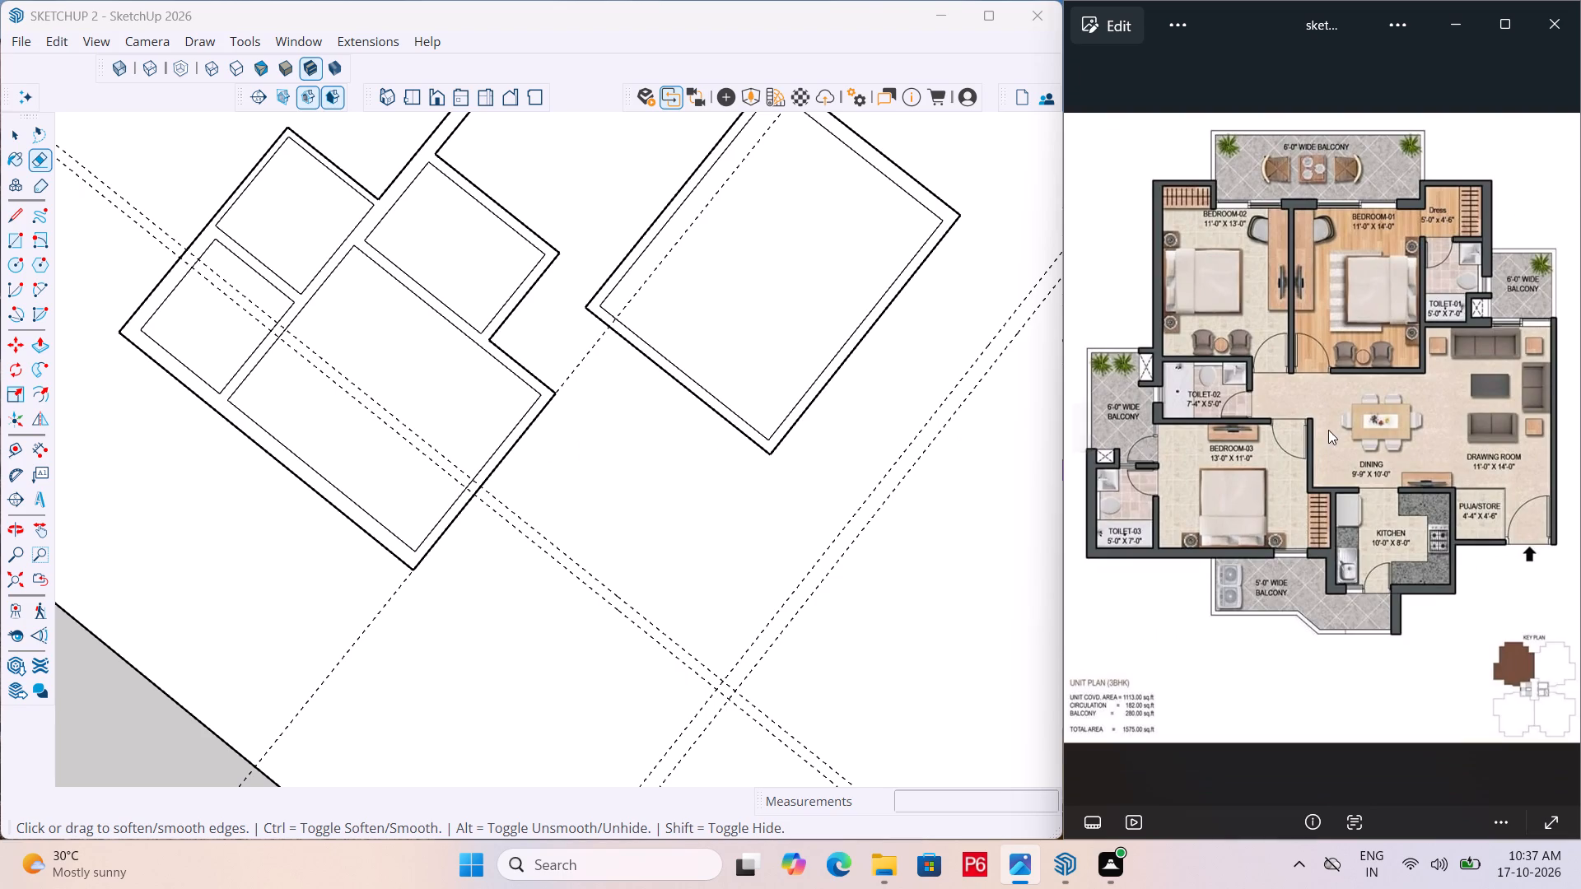
pyautogui.scroll(5, 1331, 426)
pyautogui.press('space')
pyautogui.click(739, 529)
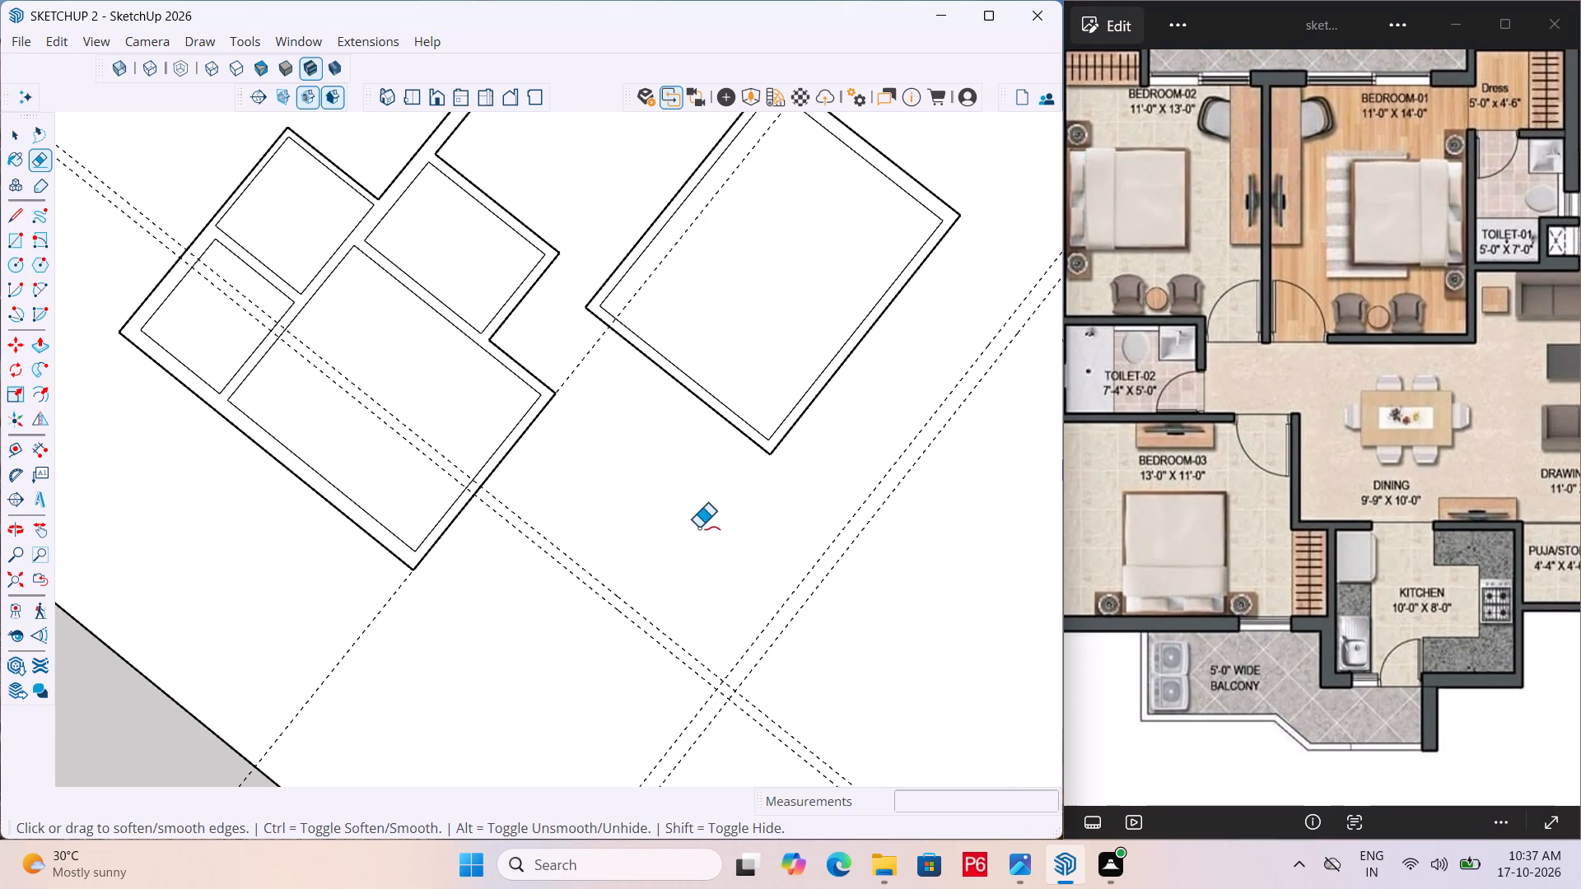
pyautogui.click(678, 522)
# Place a guide 9'9" from Bedroom-03's outer wall face across the dining area, and a second guide 6" beyond it.
pyautogui.press('t')
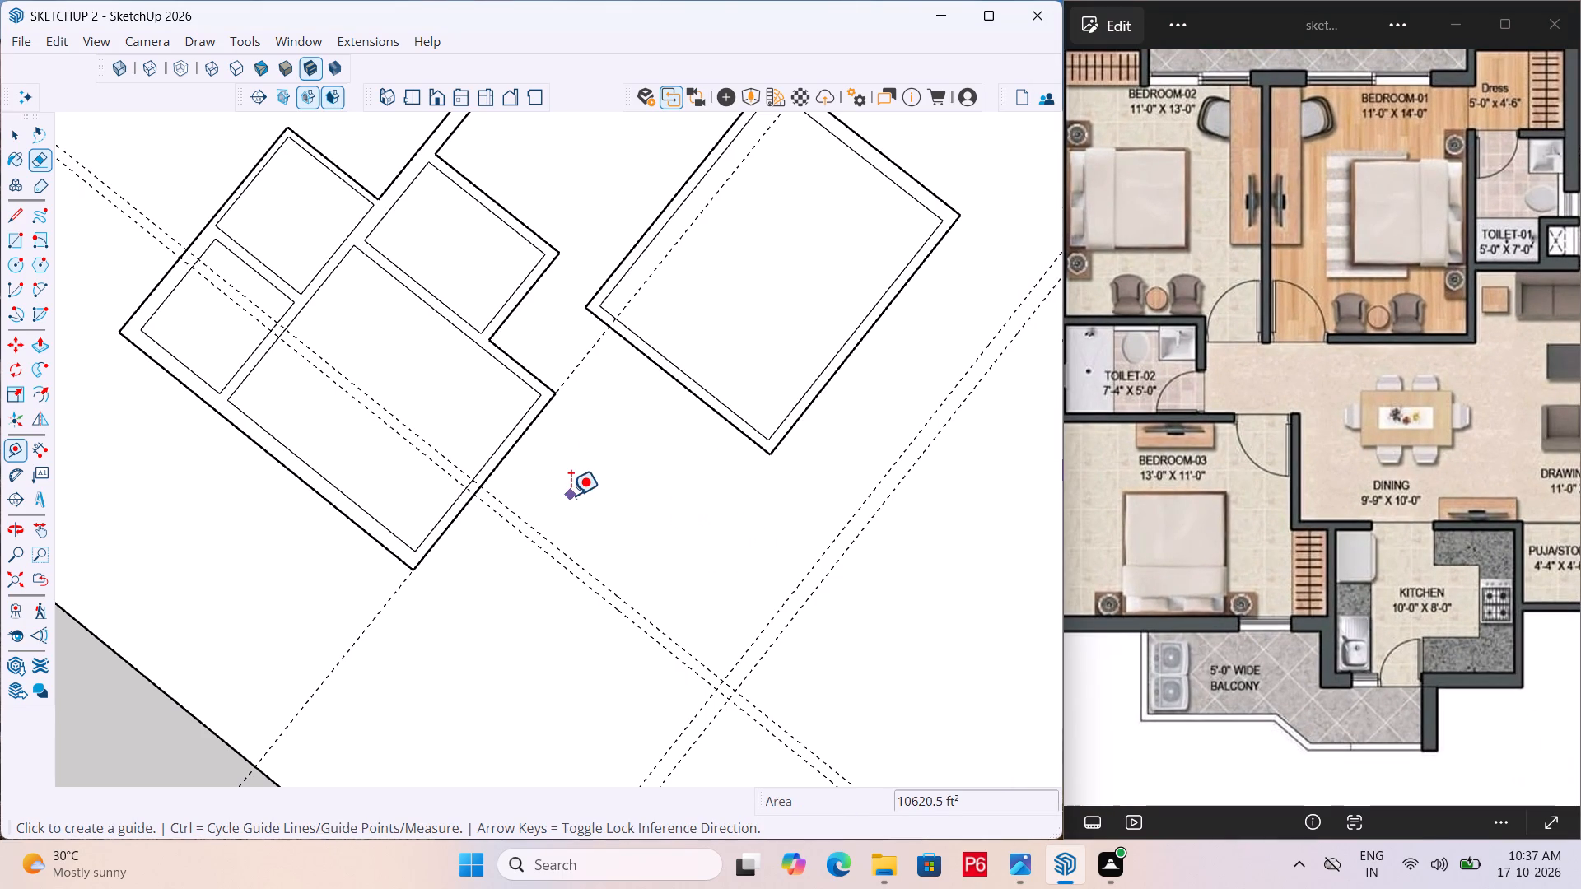
pyautogui.click(503, 449)
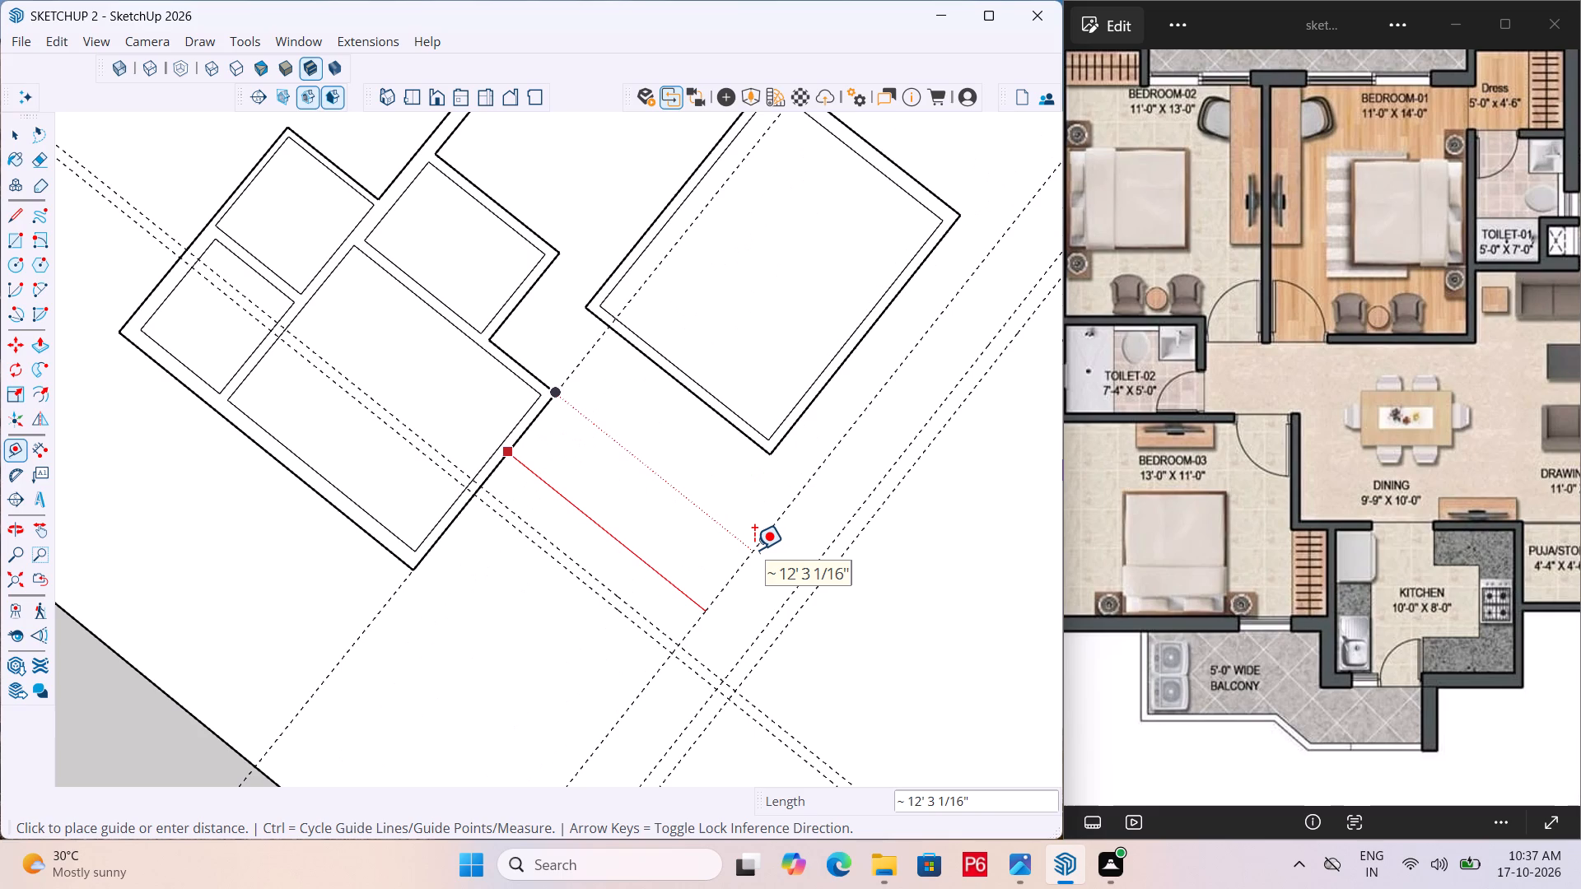
pyautogui.write('9\'9"')
pyautogui.press('Return')
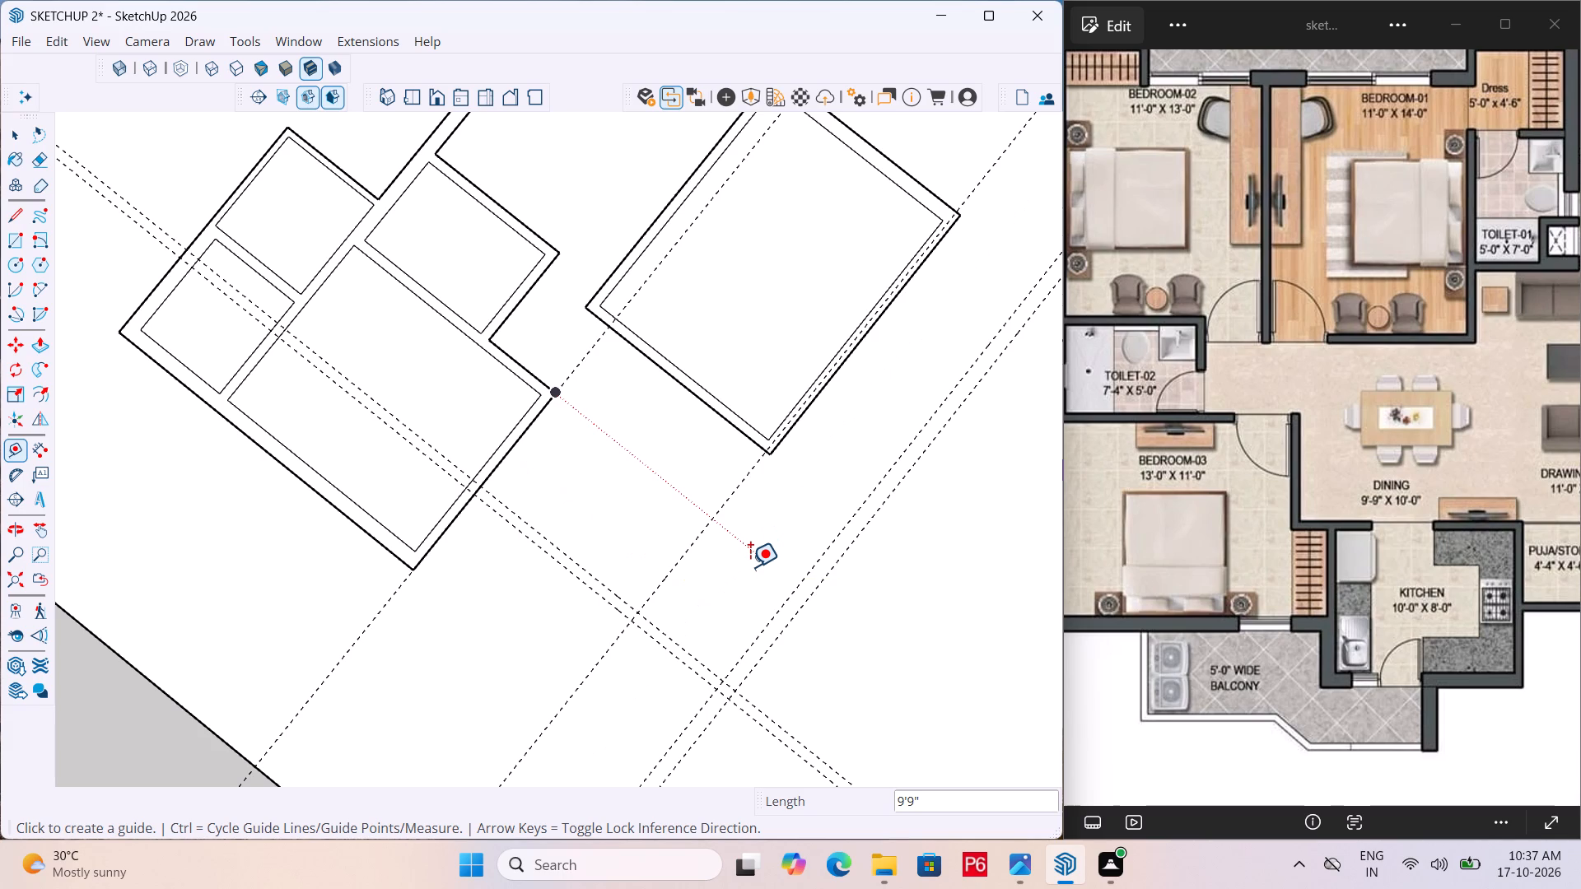
pyautogui.press('space')
pyautogui.press('t')
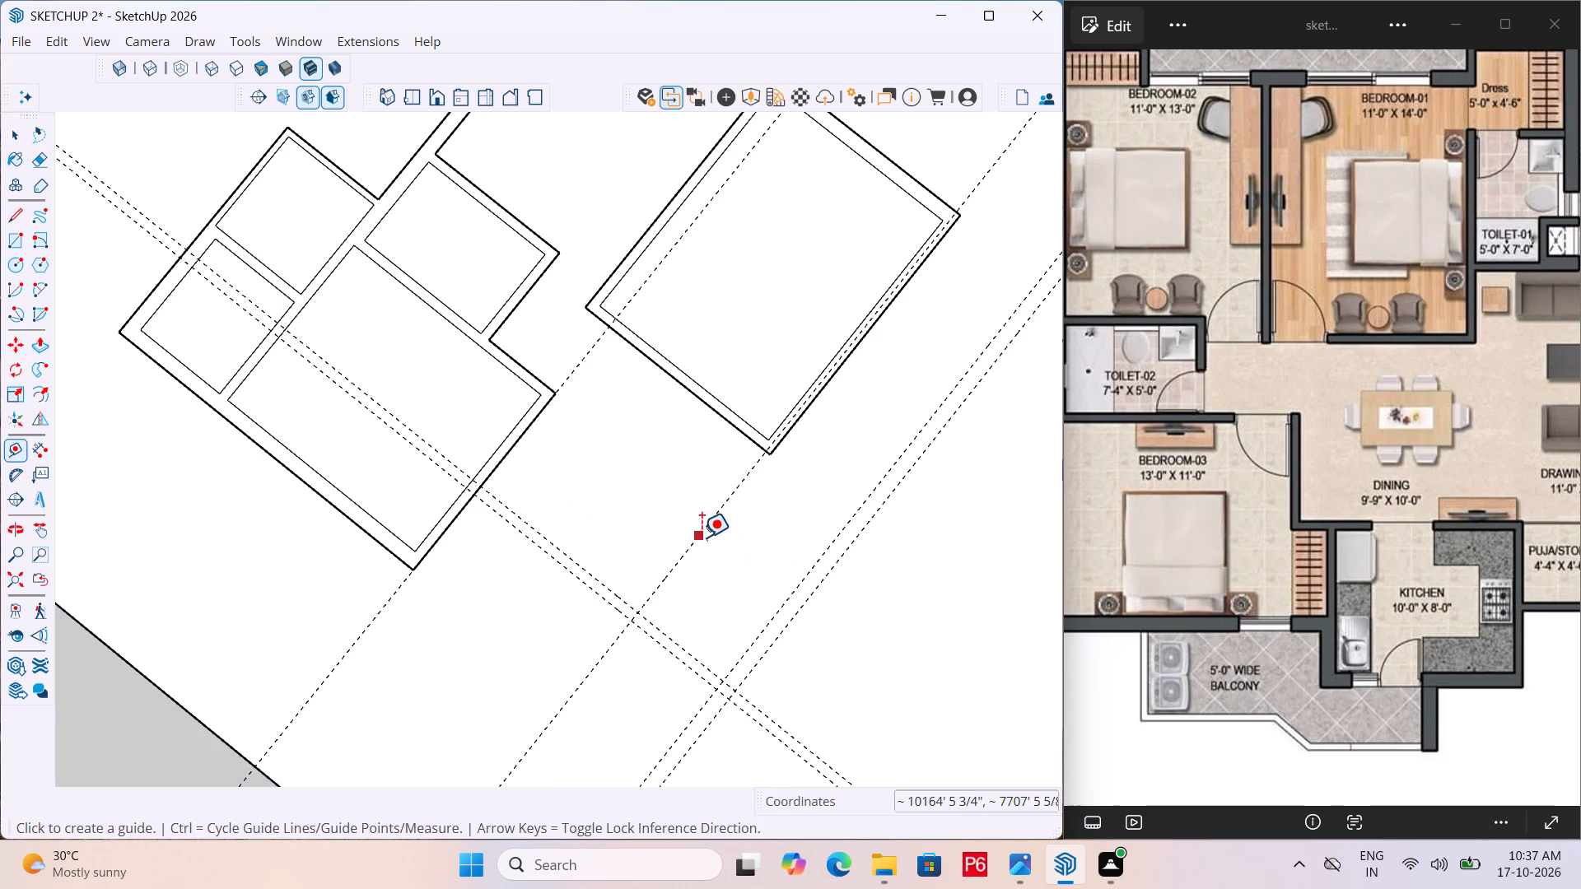
pyautogui.click(723, 504)
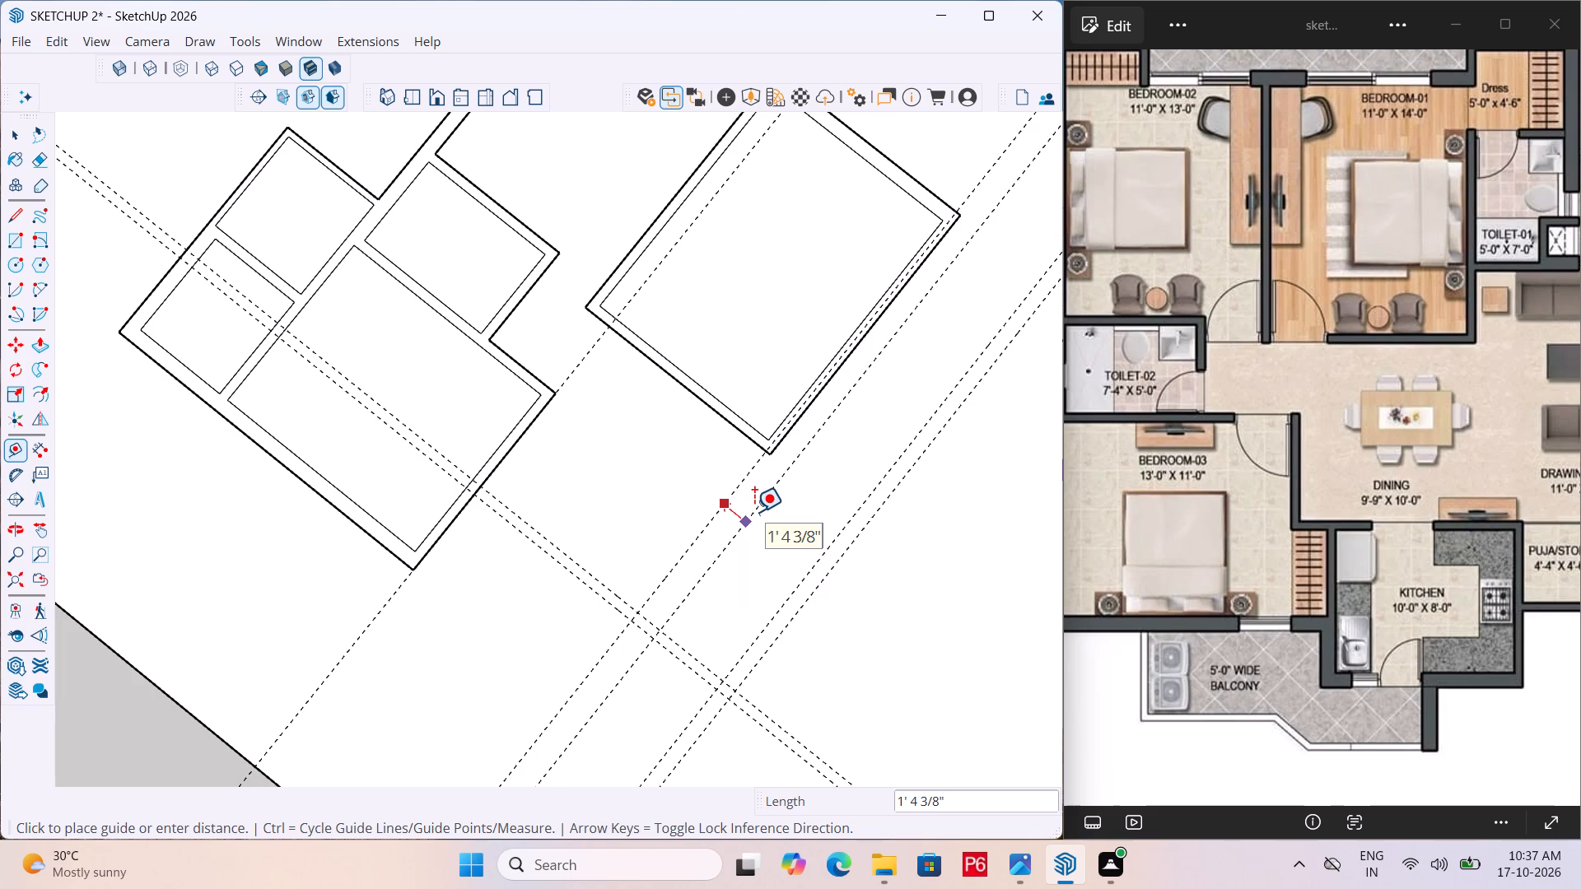
pyautogui.write('6"')
pyautogui.press('Return')
pyautogui.press('space')
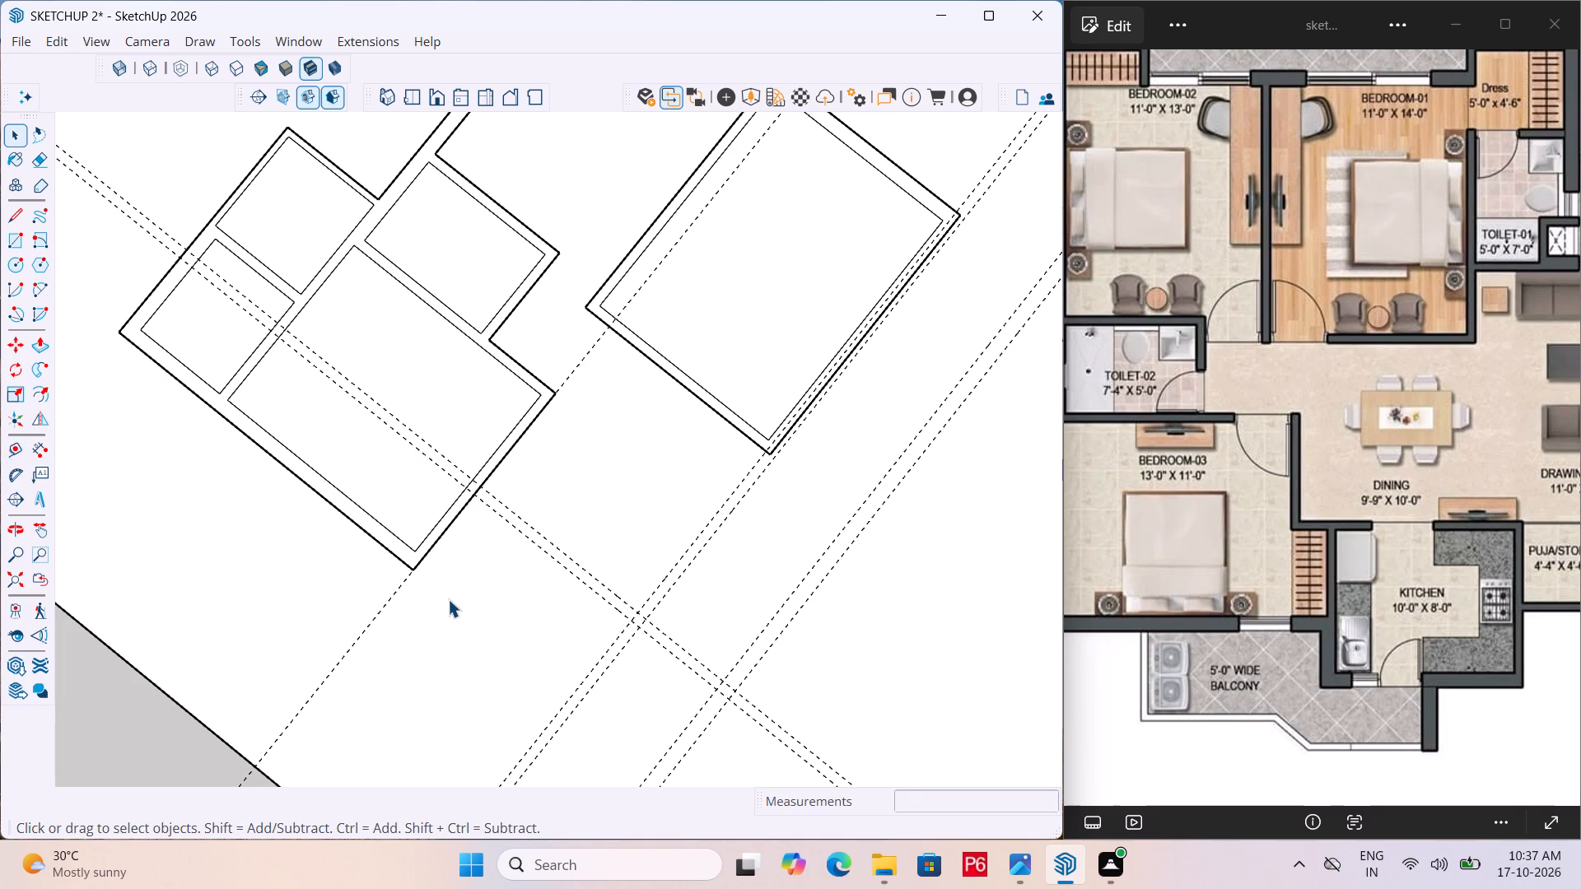
# Place a guide 8' from the kitchen-side line of the dining/kitchen wall guides, across the kitchen's depth away from the dining area.
pyautogui.scroll(-2, 389, 519)
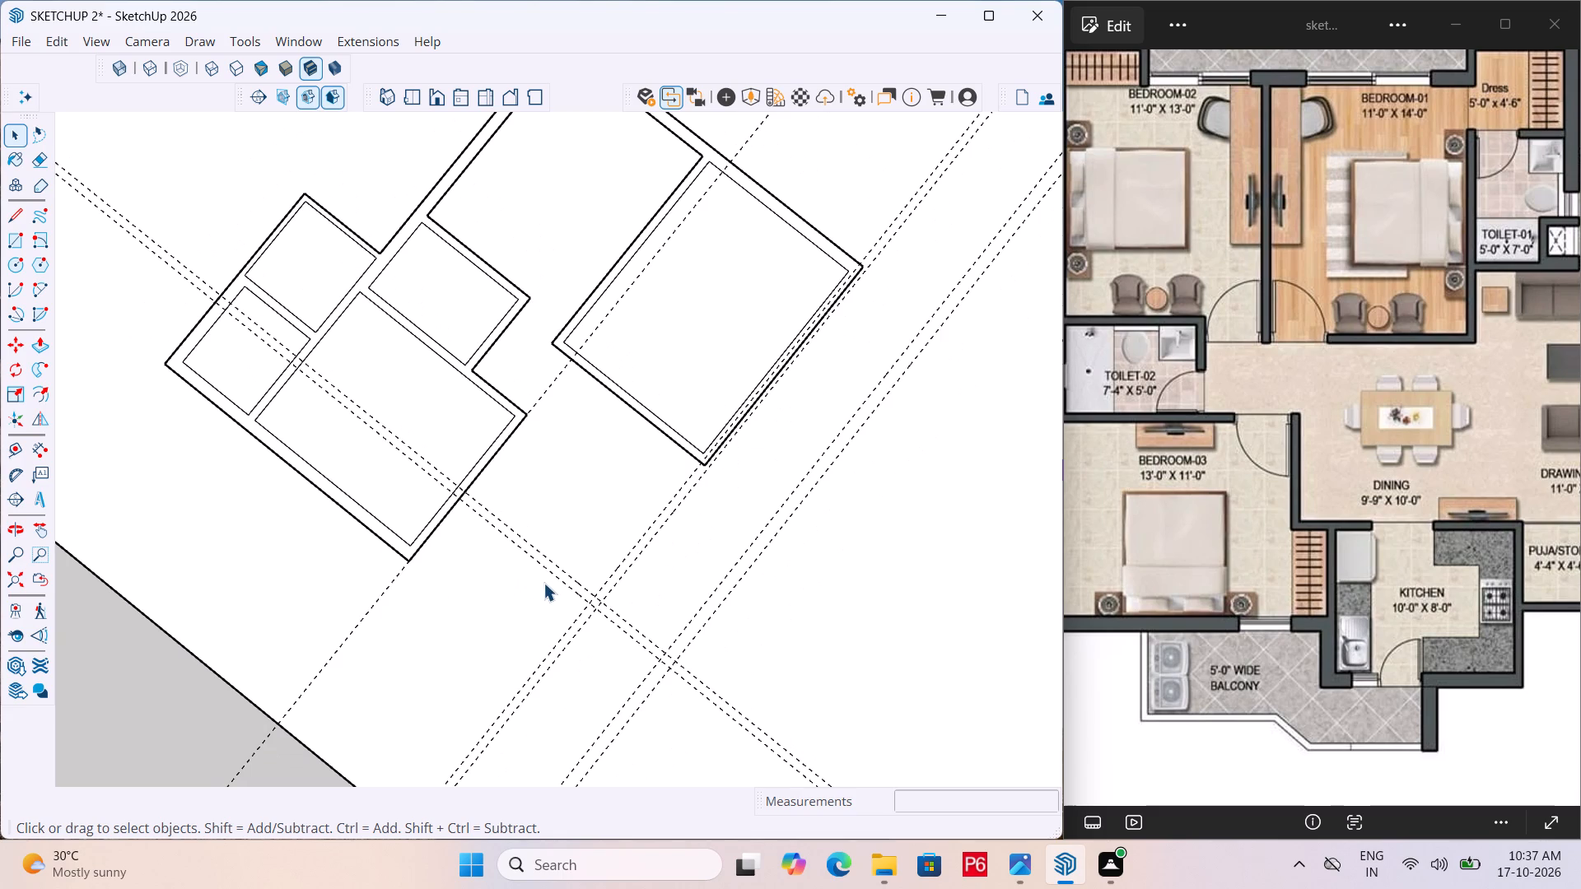
pyautogui.scroll(1, 543, 583)
pyautogui.press('t')
pyautogui.click(551, 578)
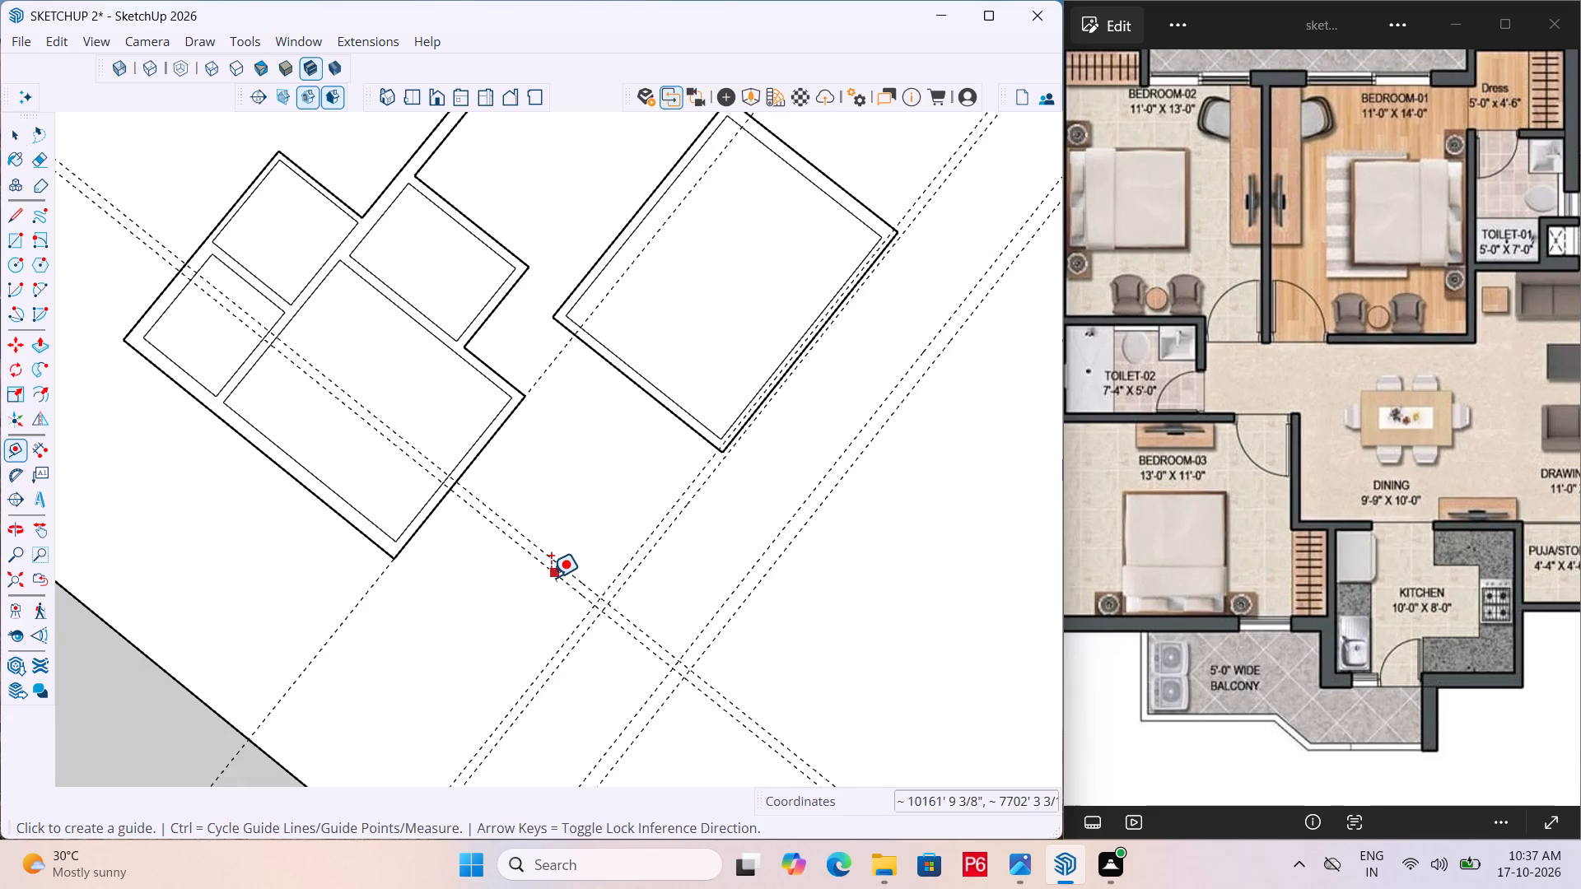
pyautogui.scroll(-3, 497, 550)
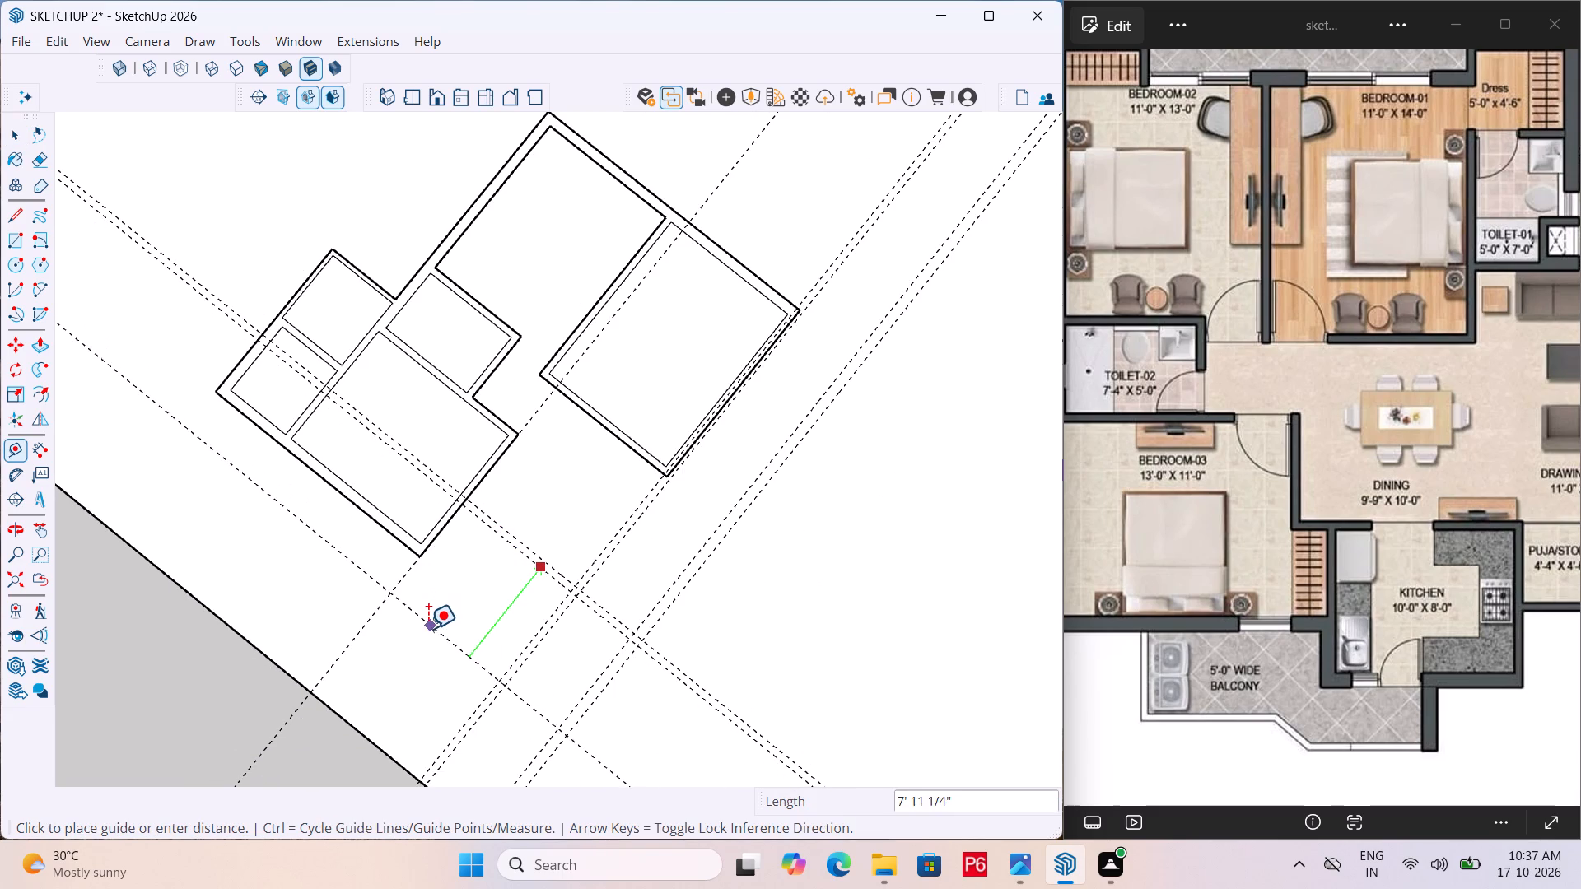
pyautogui.write("8'")
pyautogui.press('Return')
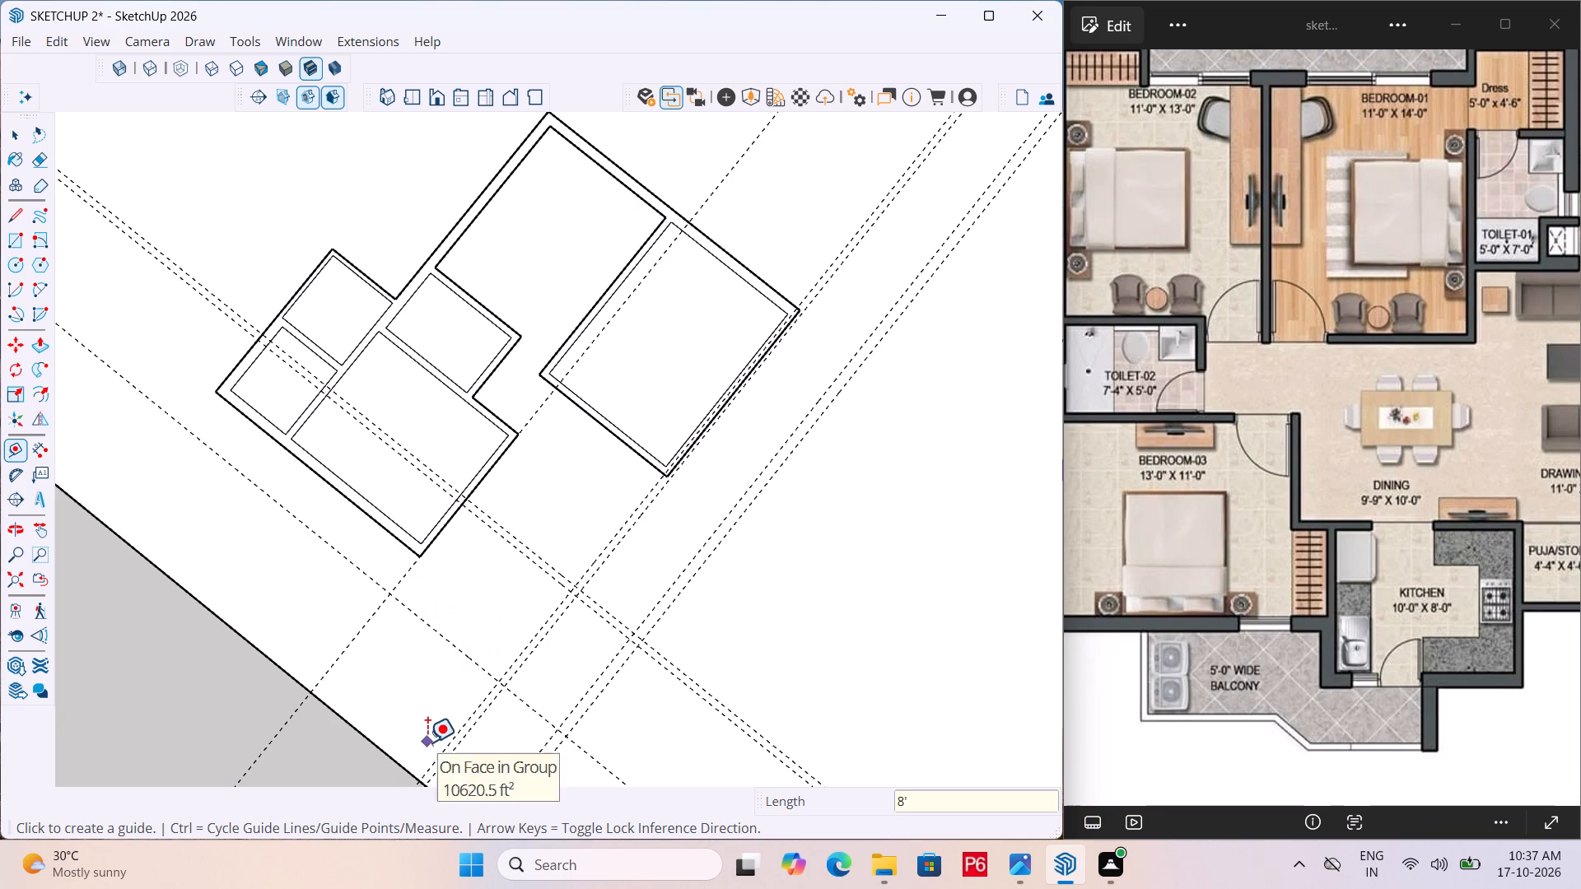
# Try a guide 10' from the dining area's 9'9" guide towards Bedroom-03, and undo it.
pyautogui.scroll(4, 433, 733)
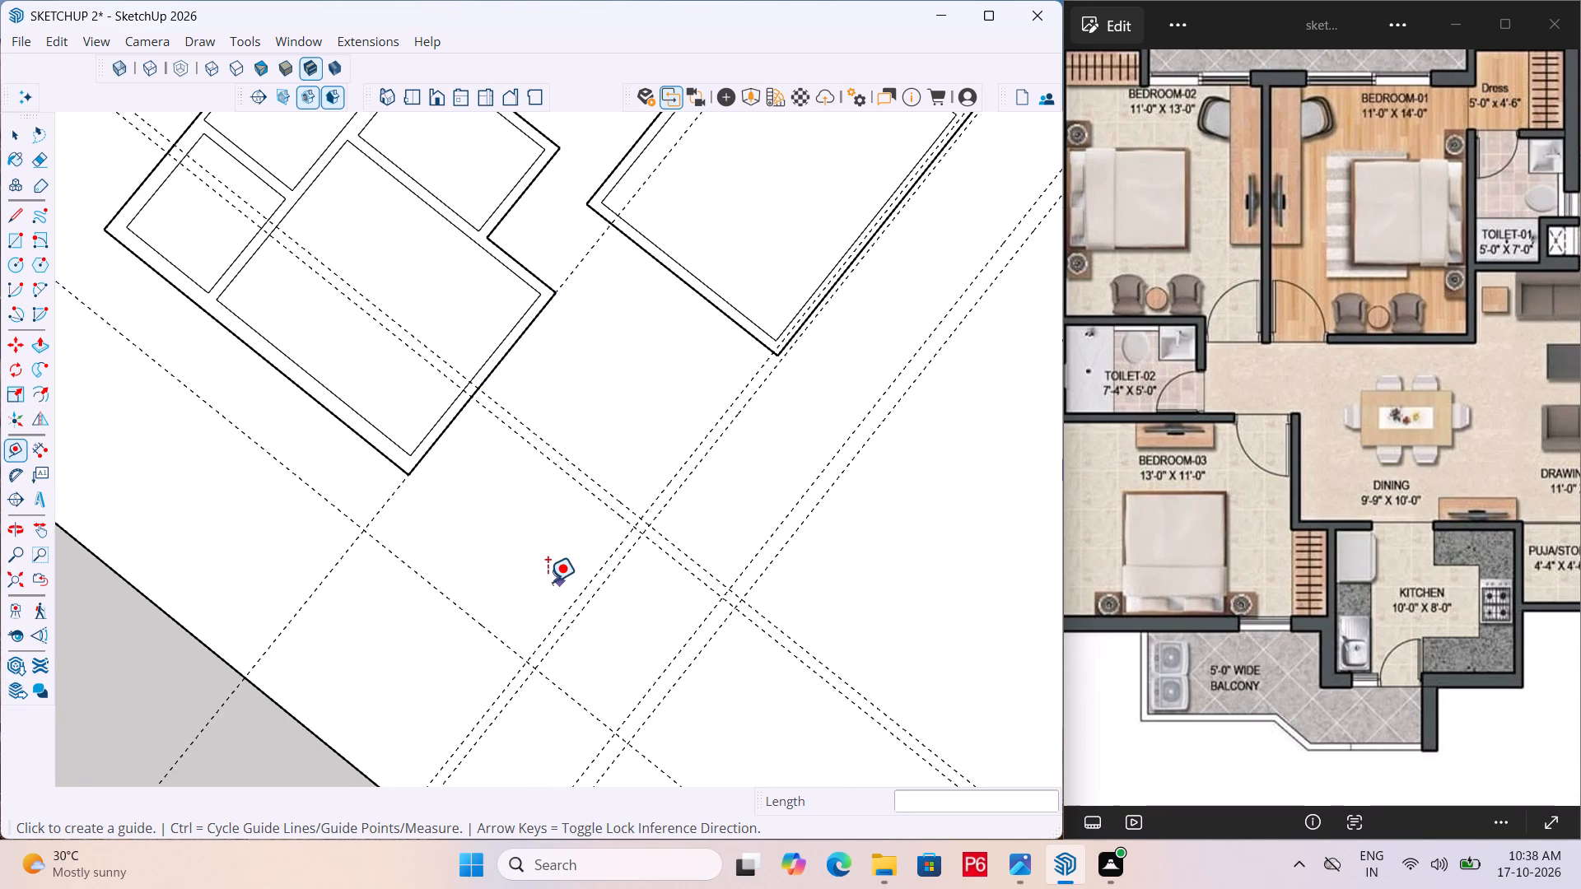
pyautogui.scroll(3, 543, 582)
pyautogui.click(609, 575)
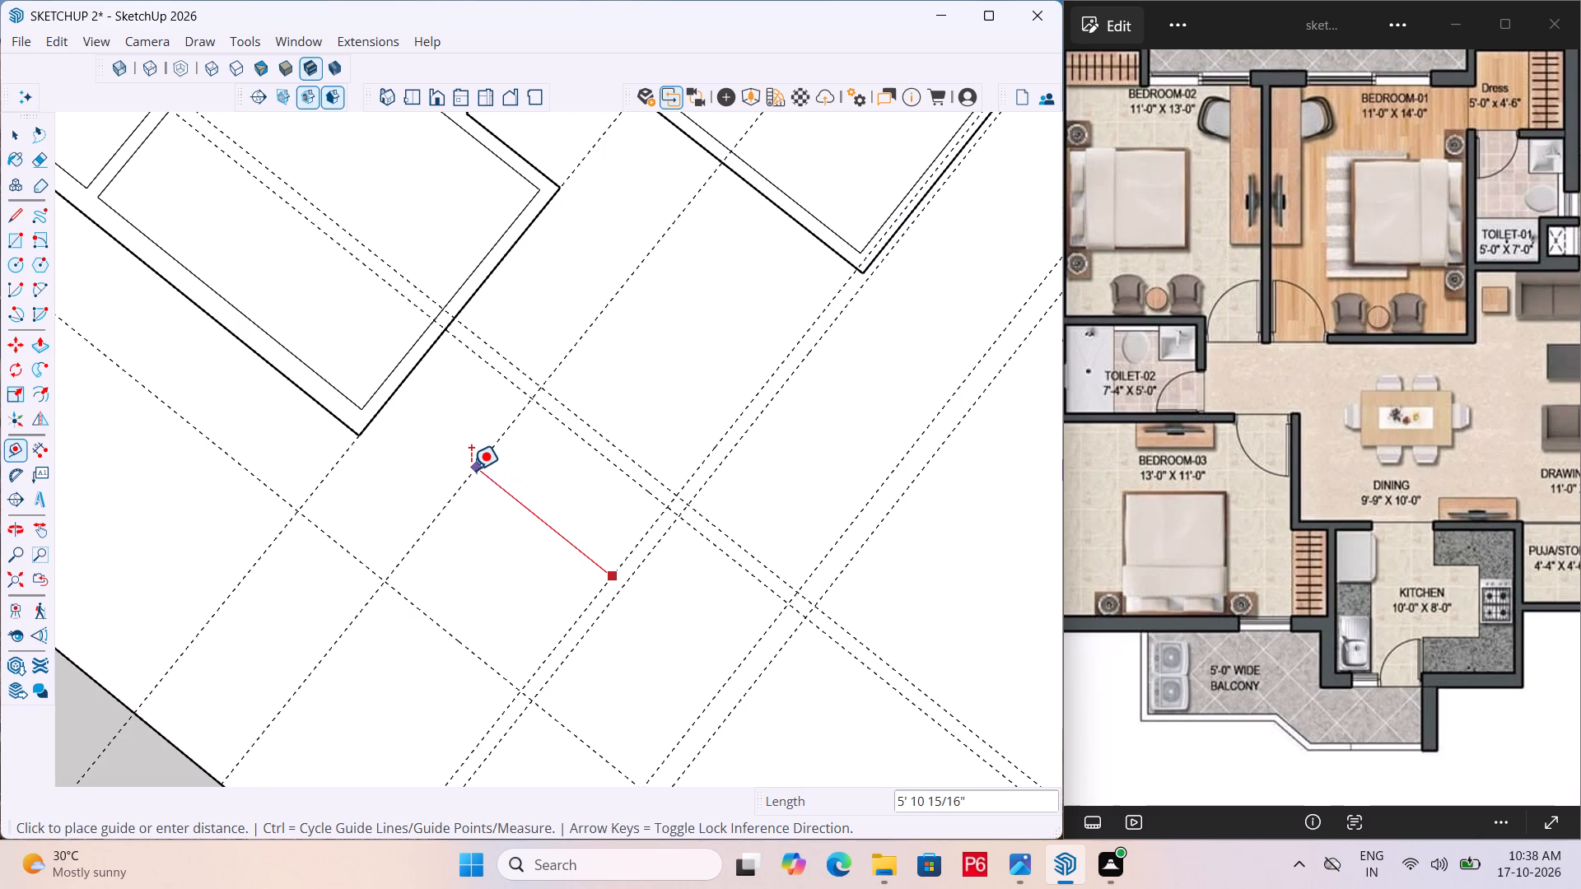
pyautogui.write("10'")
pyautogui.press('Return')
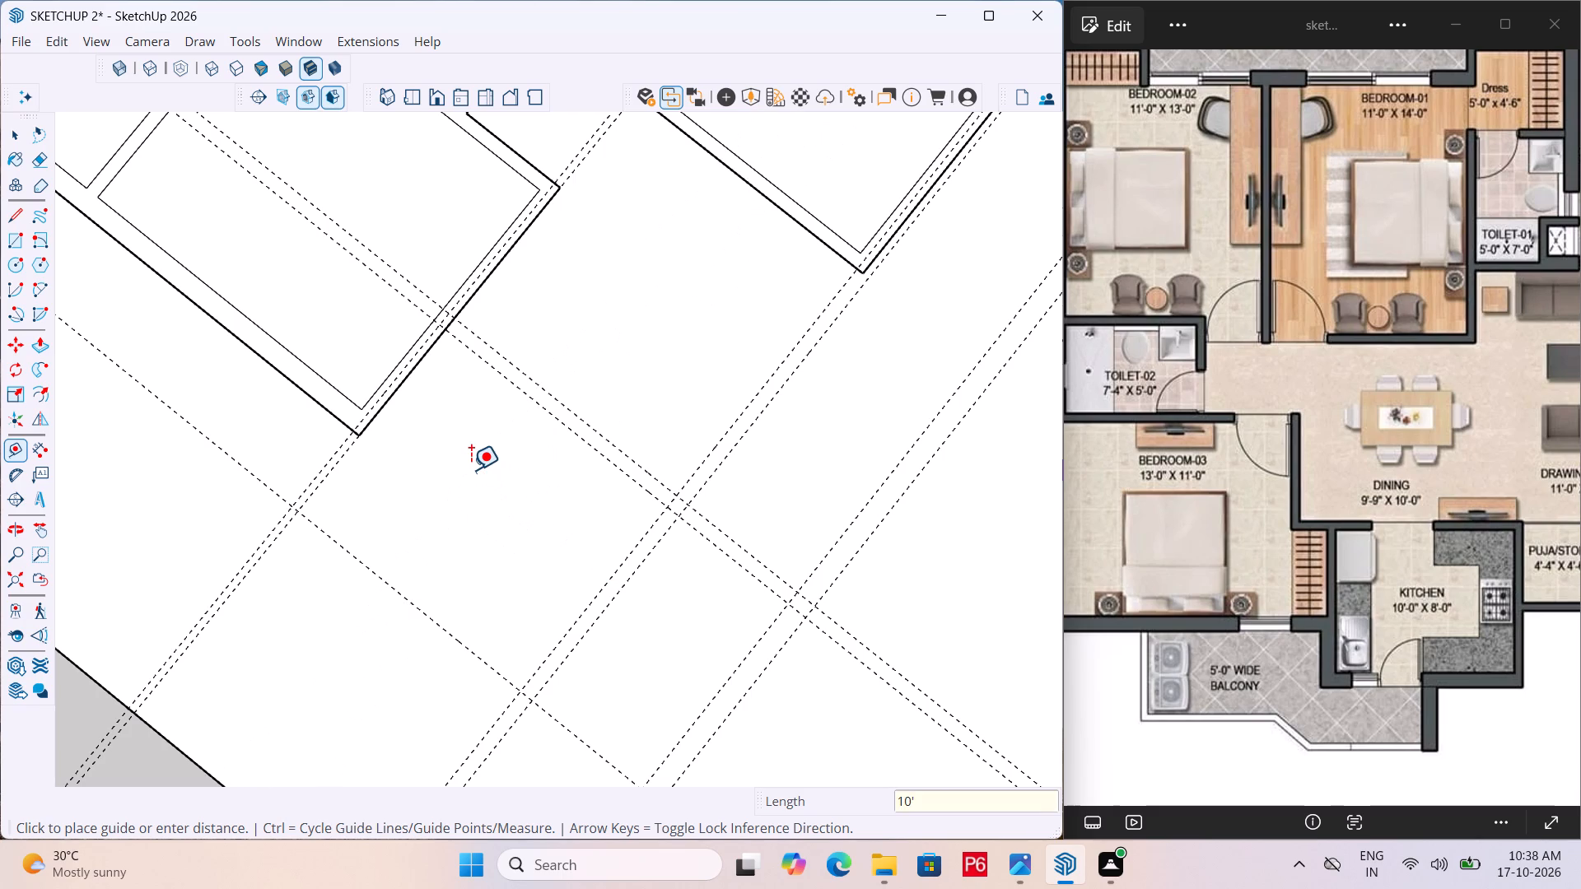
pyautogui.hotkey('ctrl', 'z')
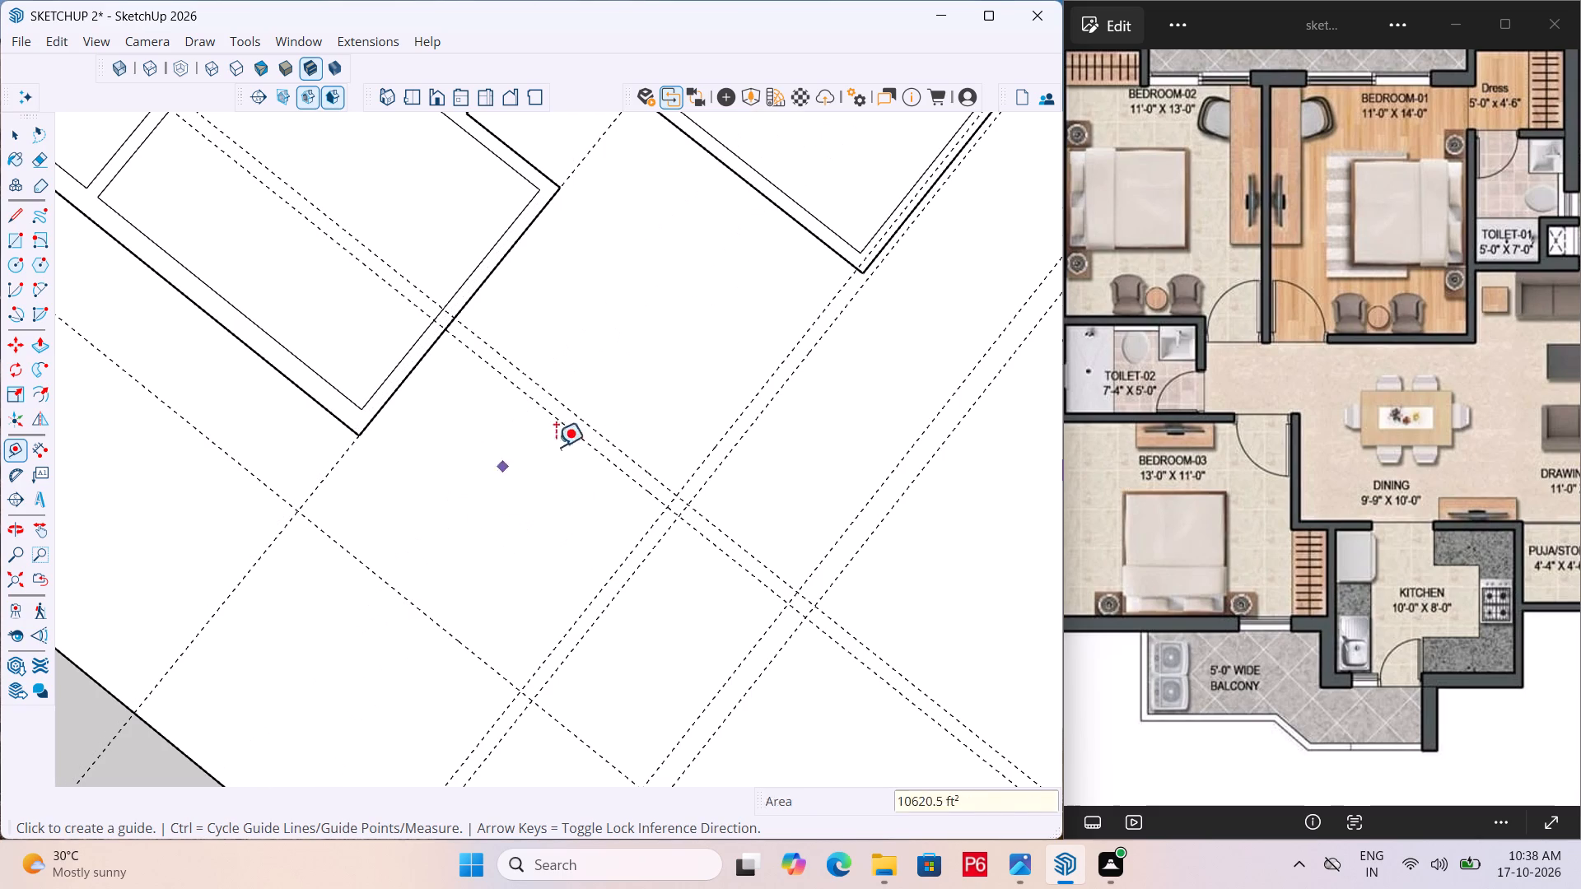
# Place a guide 10' towards Bedroom-03 from the nearer line of the outermost guide pair on the dress/toilet side, for the kitchen's width.
pyautogui.scroll(-5, 623, 434)
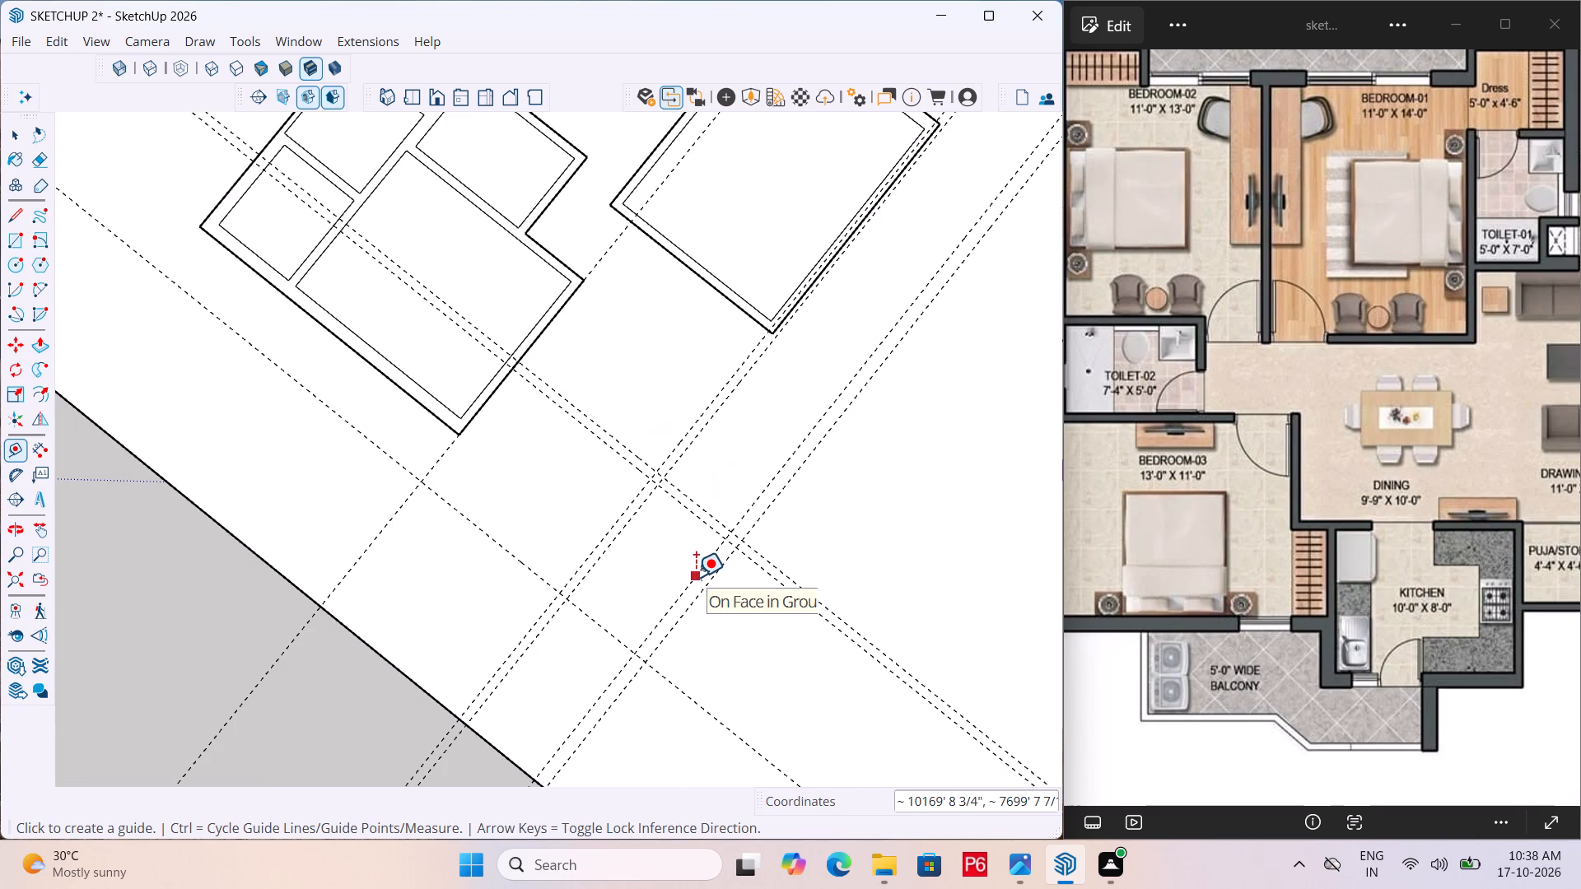
pyautogui.click(696, 577)
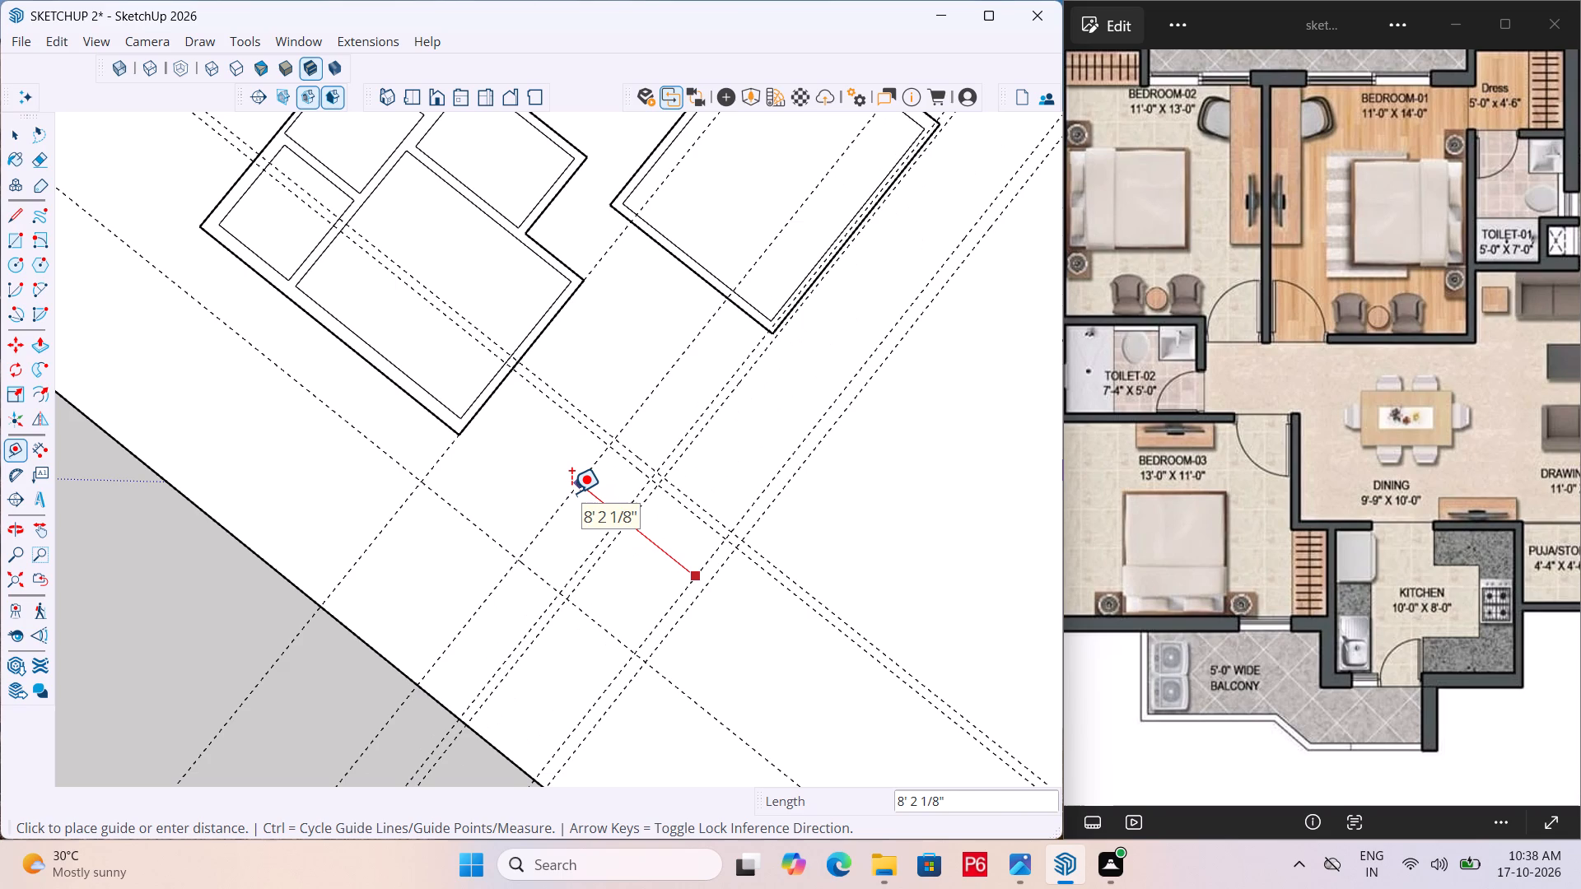
pyautogui.write("10'")
pyautogui.press('Return')
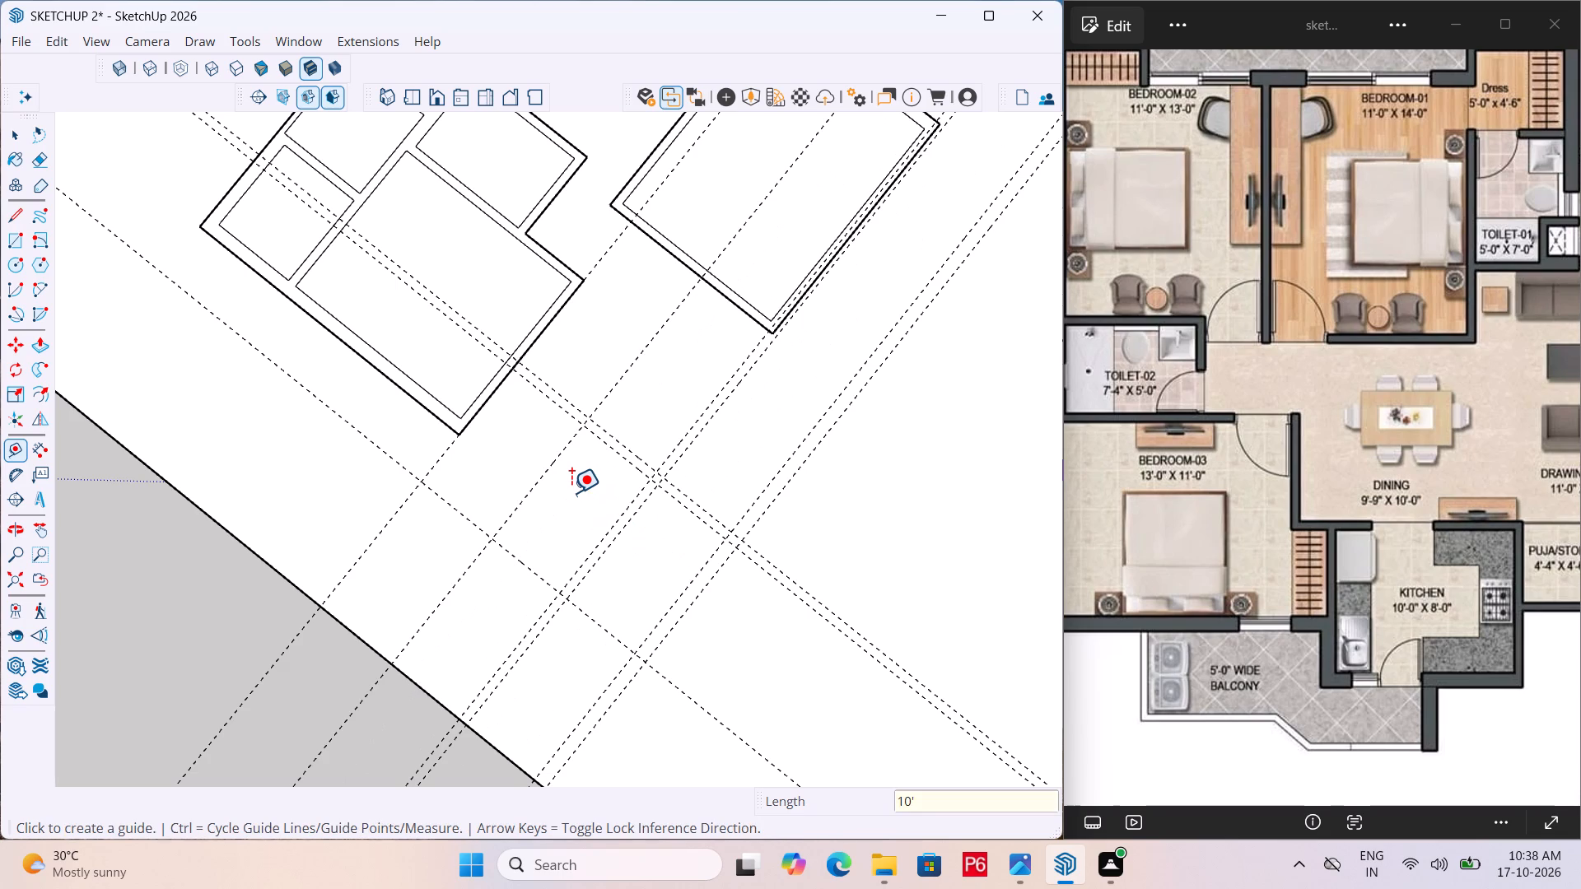
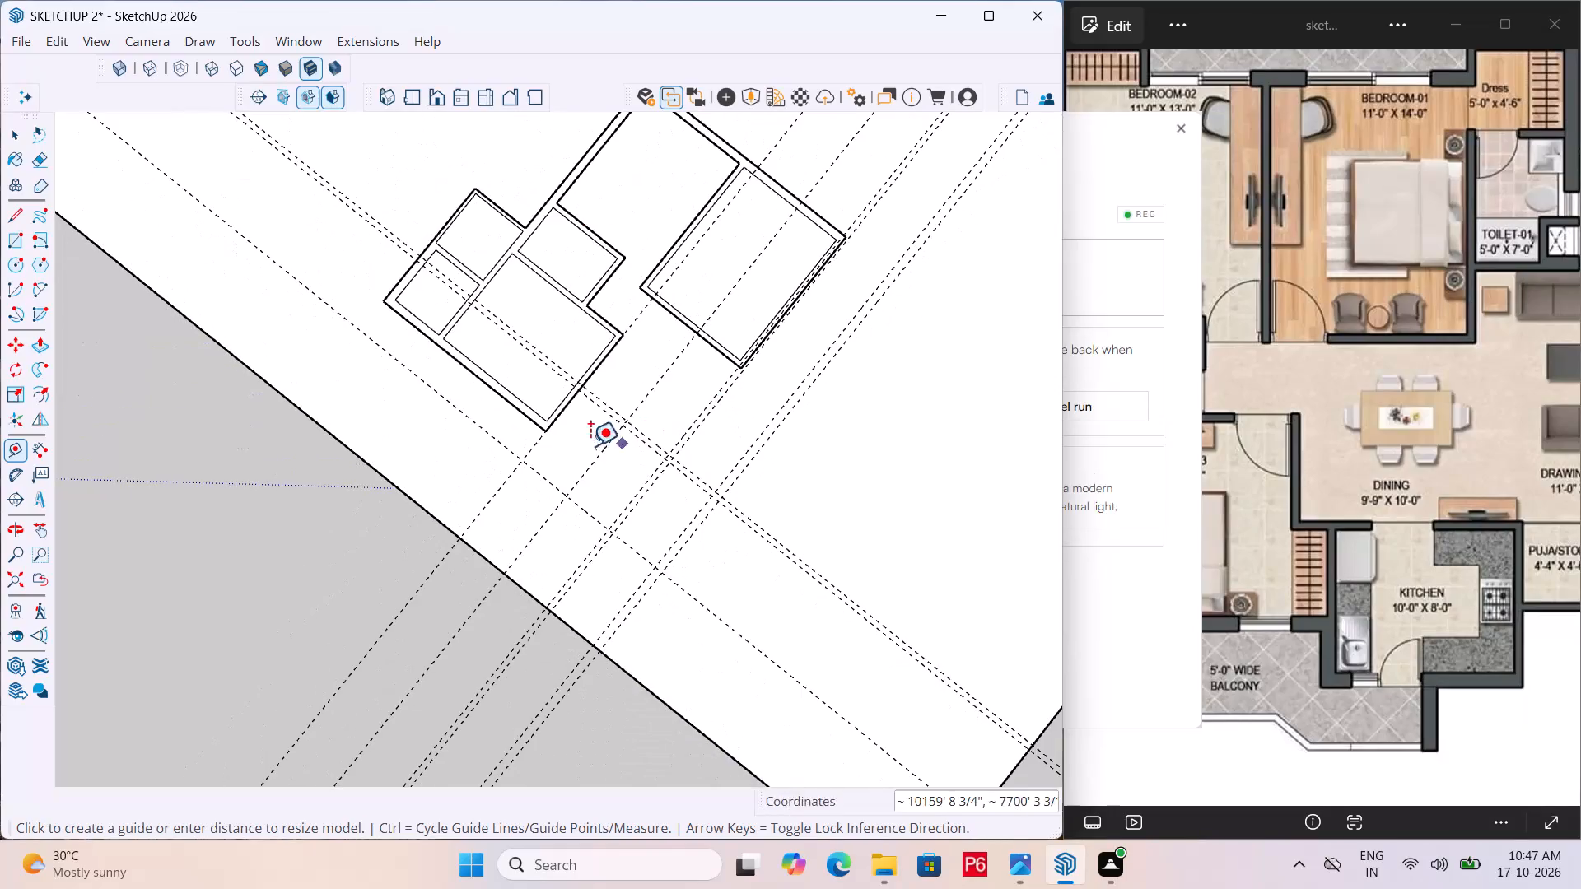
# Place a guide 6" from the kitchen's 10' width guide, on its Bedroom-03 side, for the kitchen wall thickness.
pyautogui.moveTo(589, 446); pyautogui.dragTo(571, 376, button='middle')
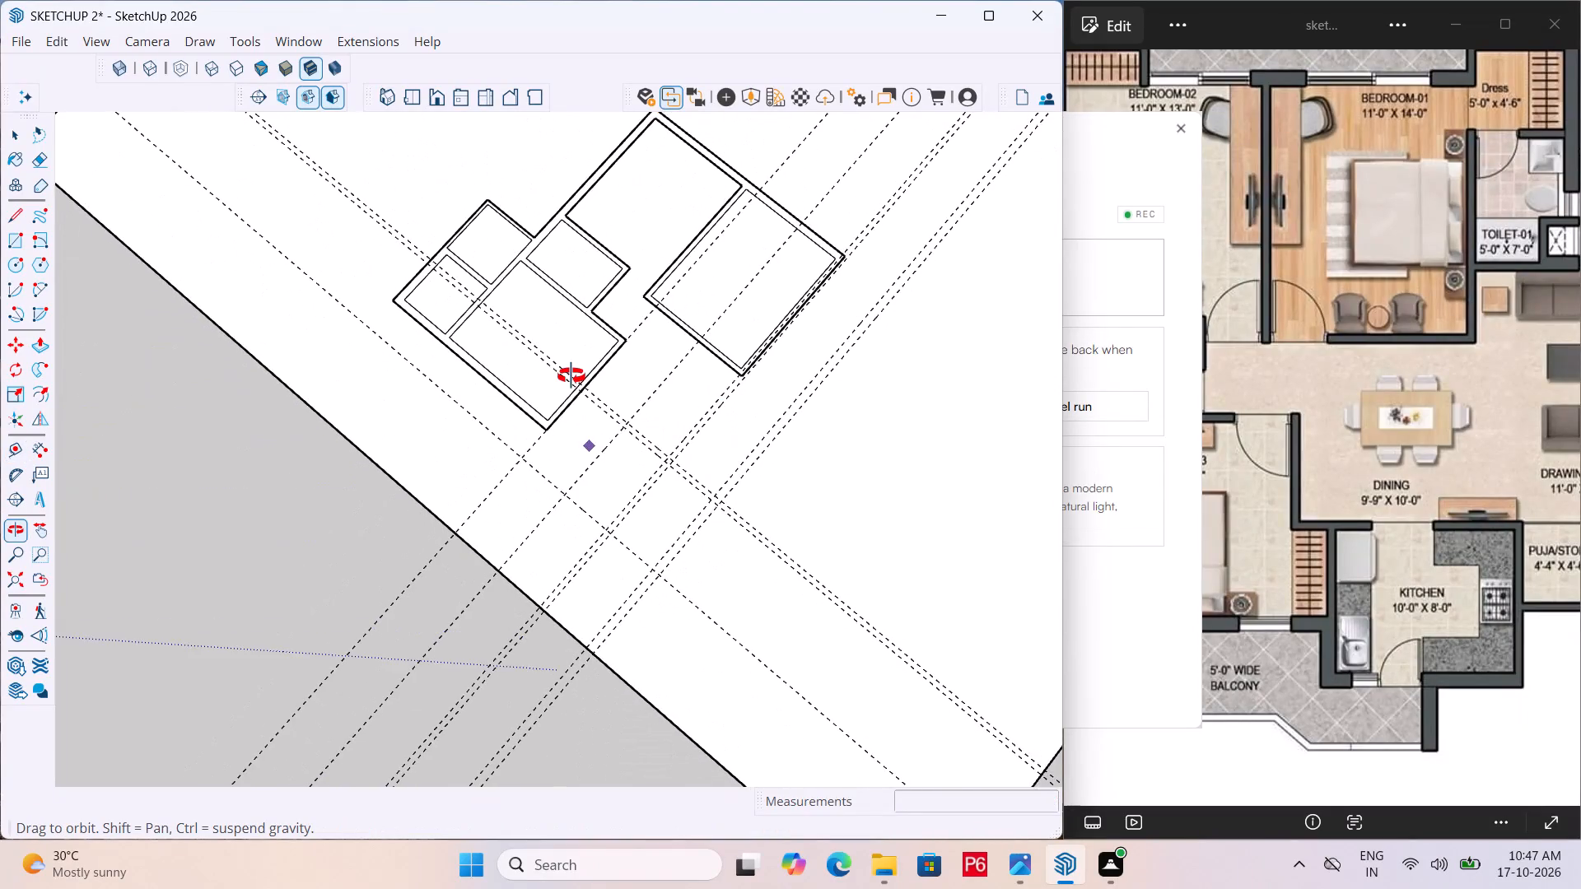
pyautogui.moveTo(571, 376); pyautogui.dragTo(576, 369, button='middle')
pyautogui.scroll(3, 611, 430)
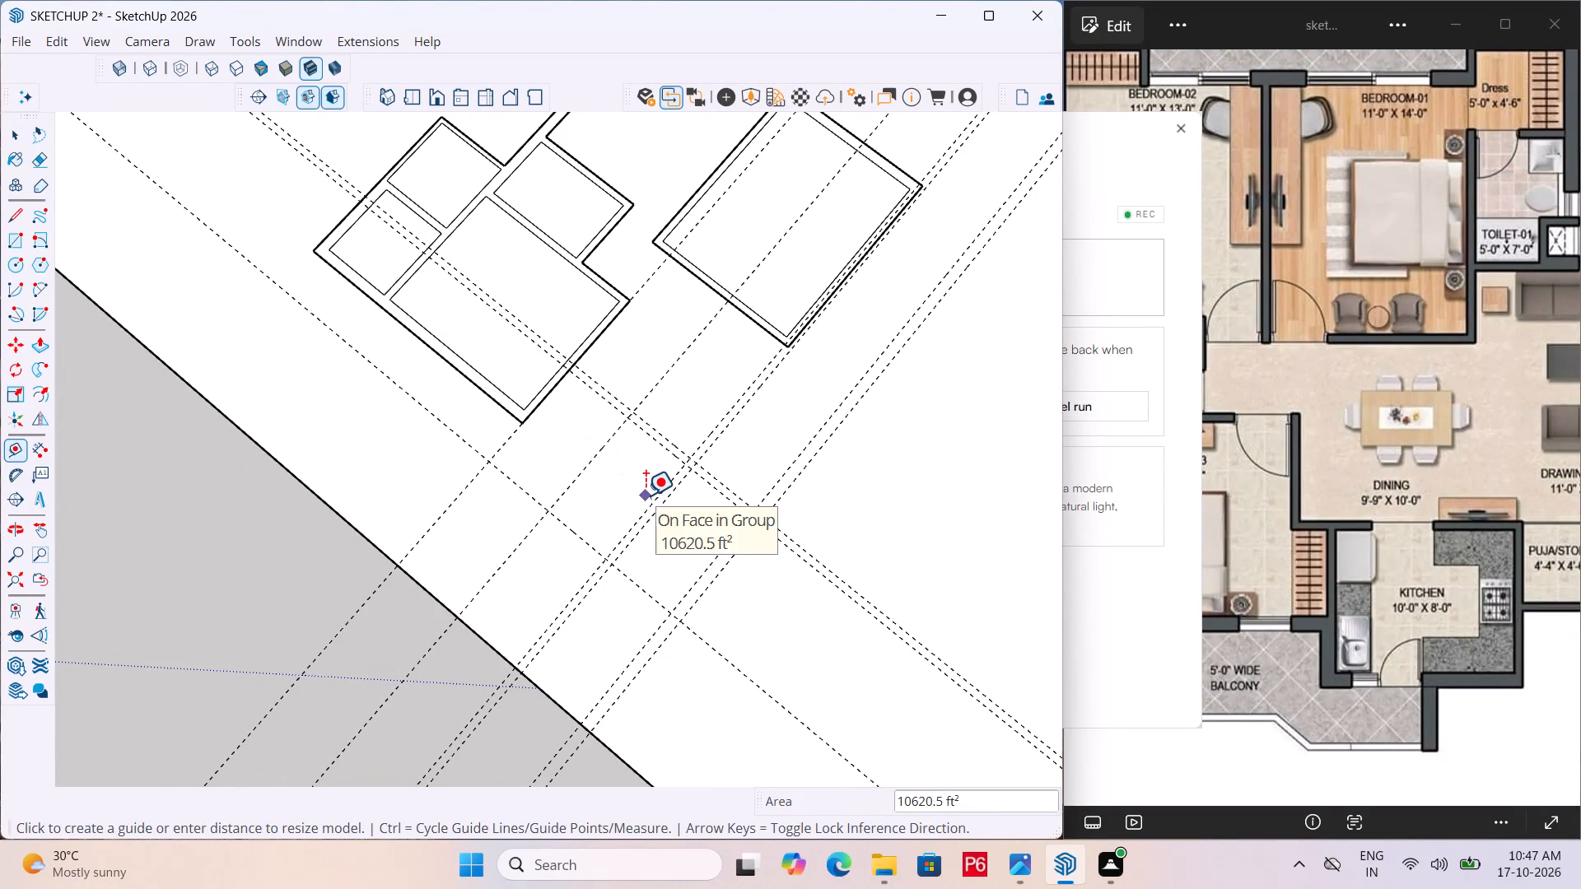
pyautogui.click(1382, 249)
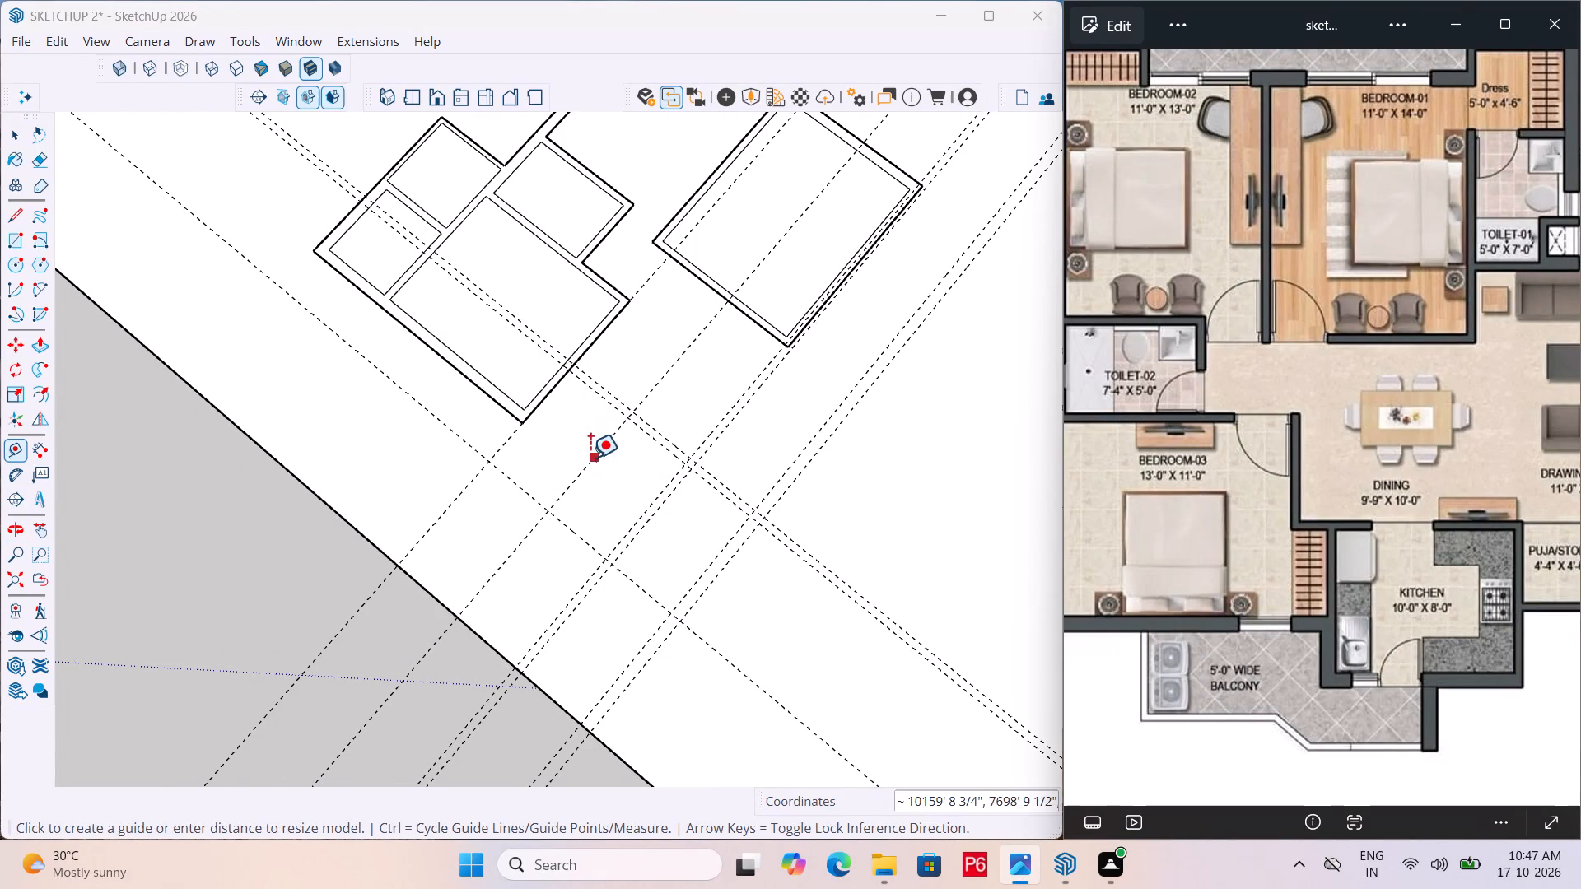
pyautogui.scroll(-2, 382, 431)
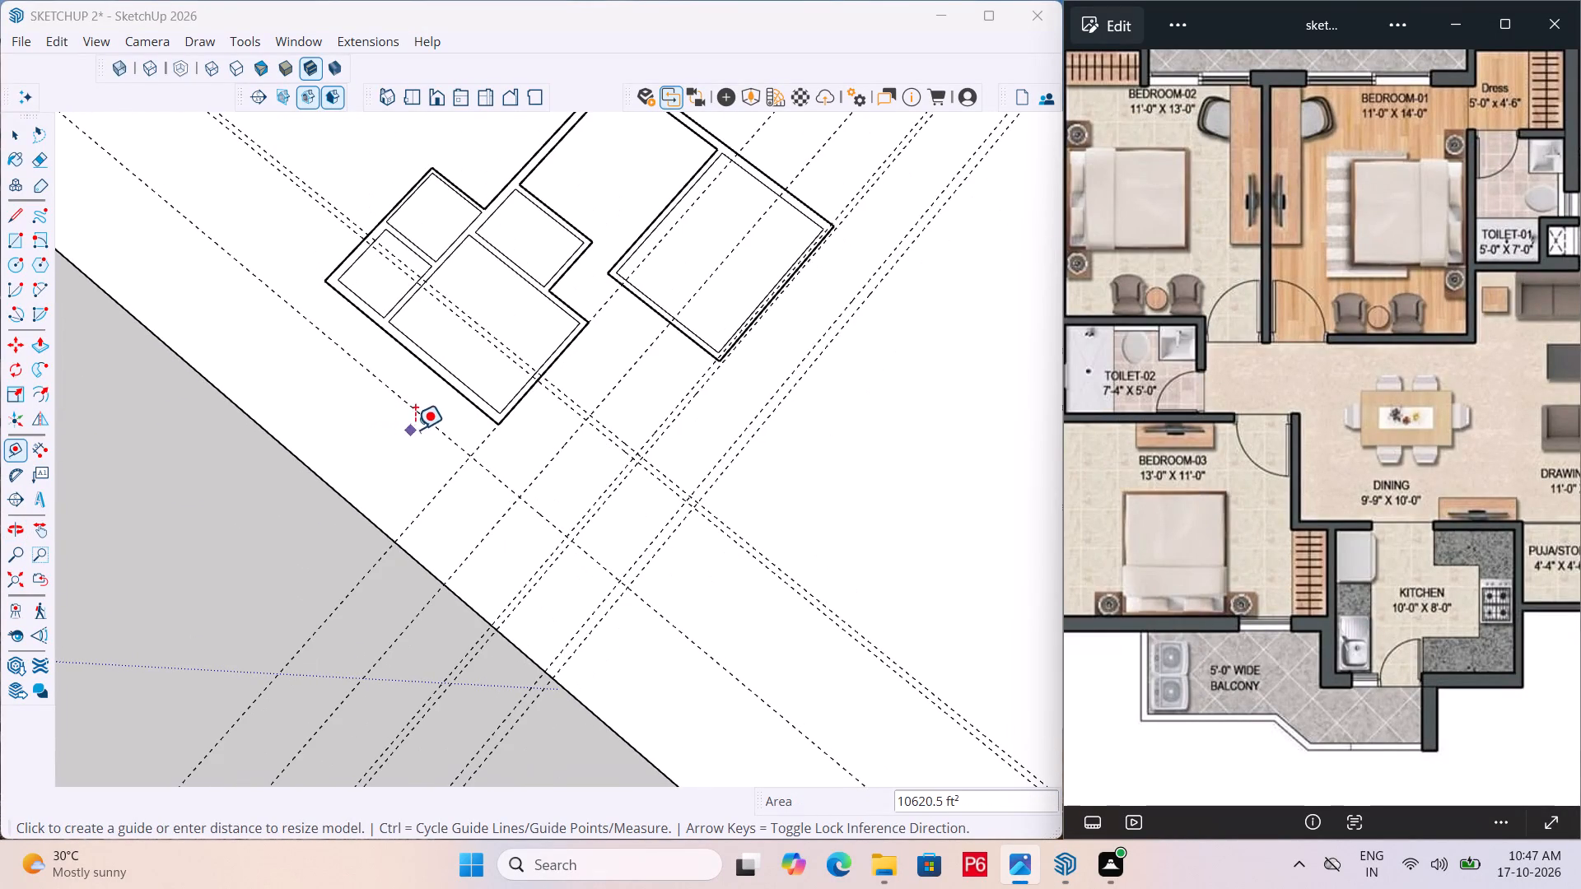
pyautogui.scroll(2, 638, 535)
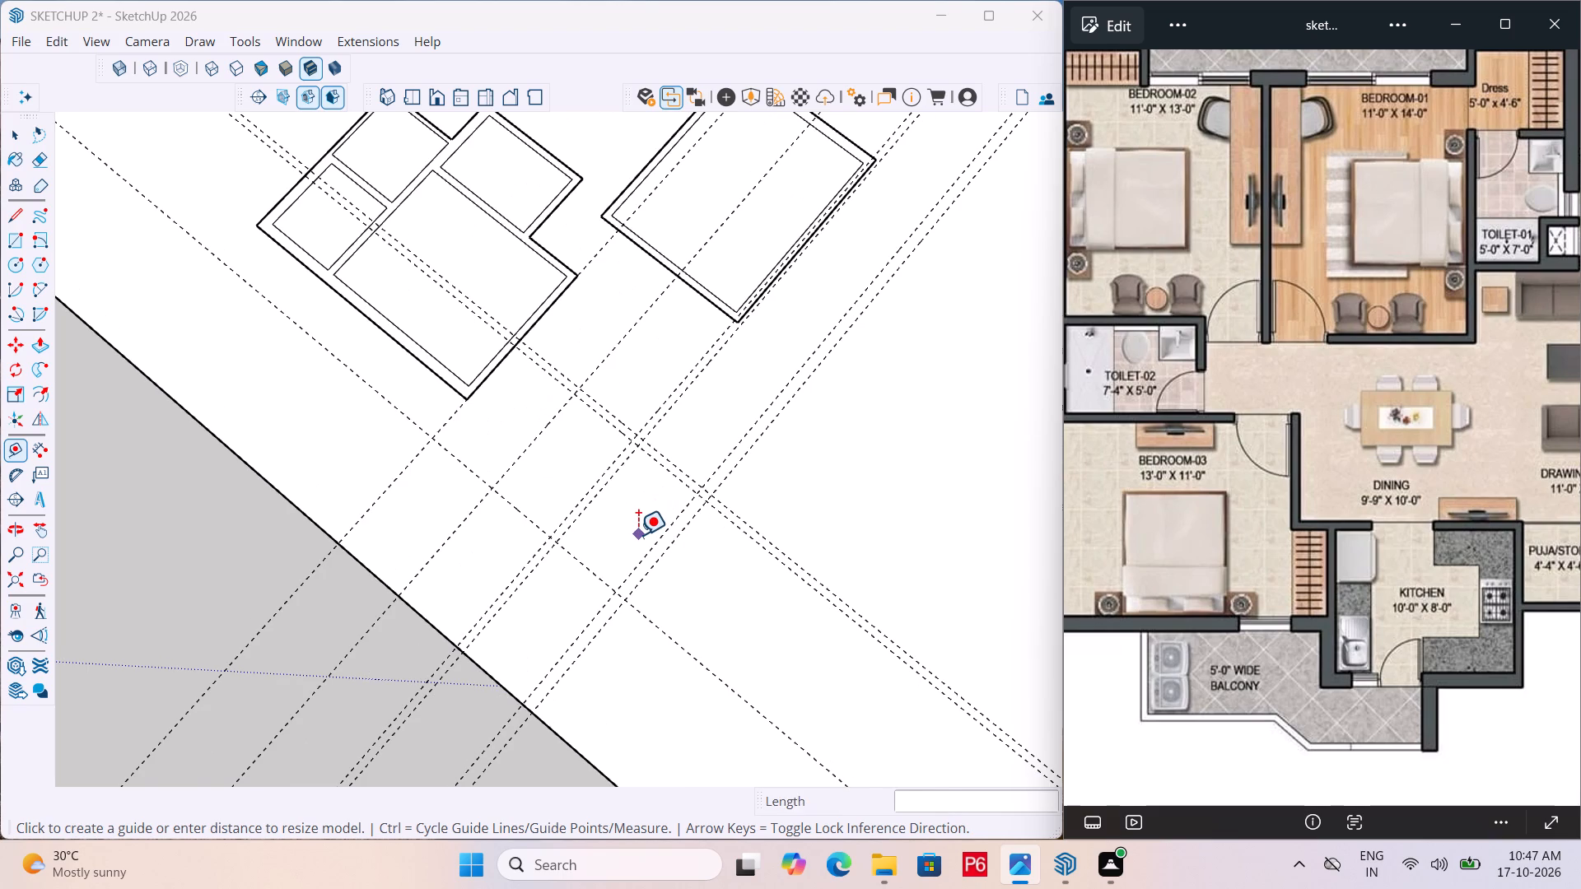
pyautogui.click(539, 426)
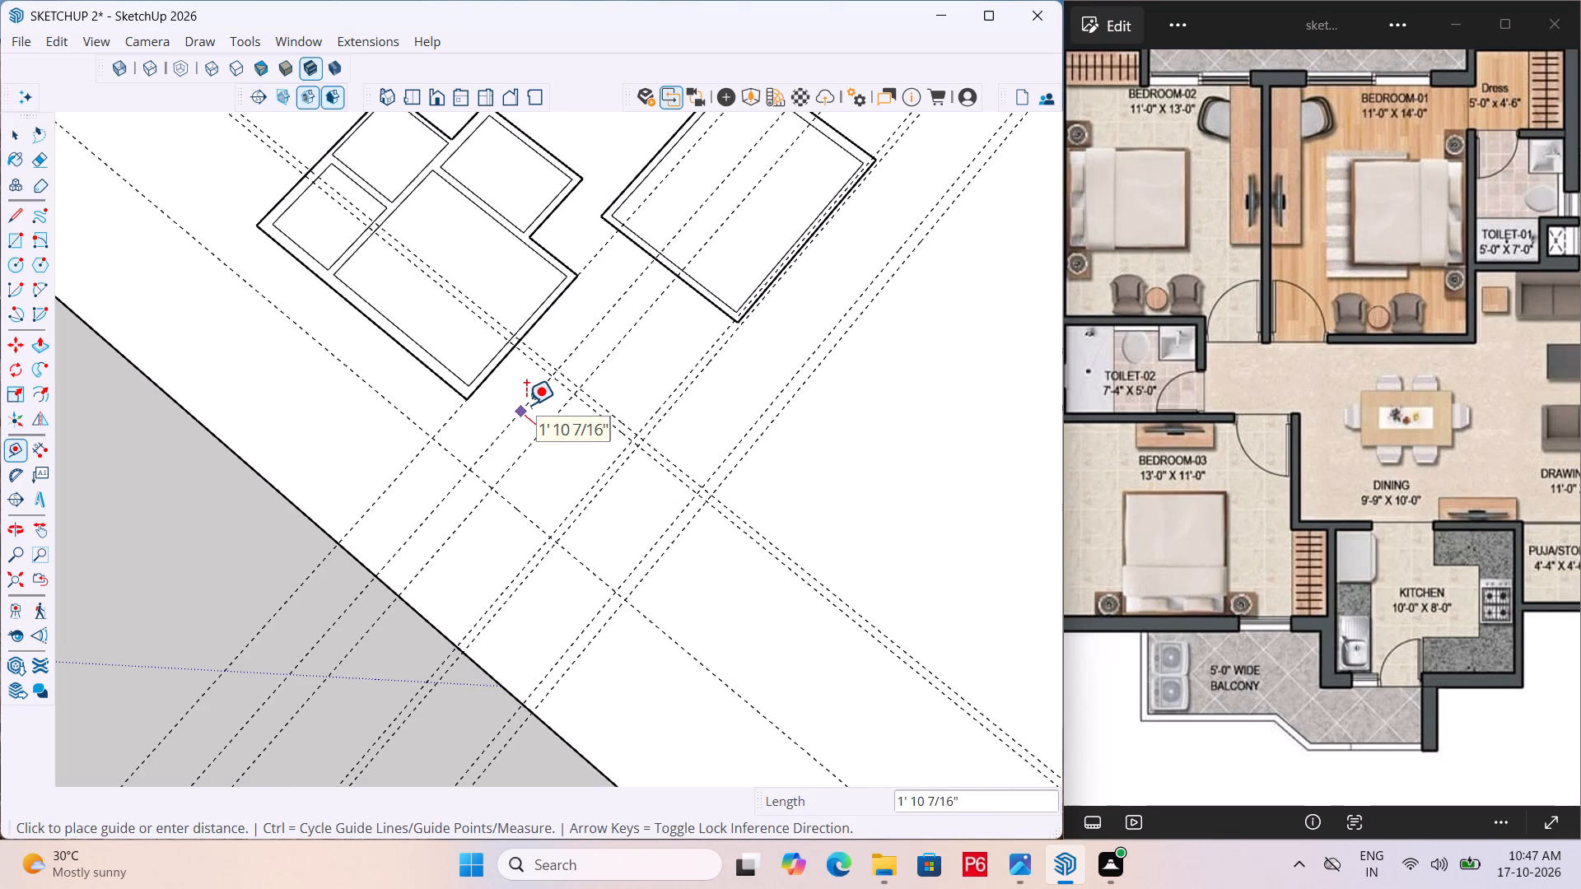
pyautogui.write('6"')
pyautogui.press('Return')
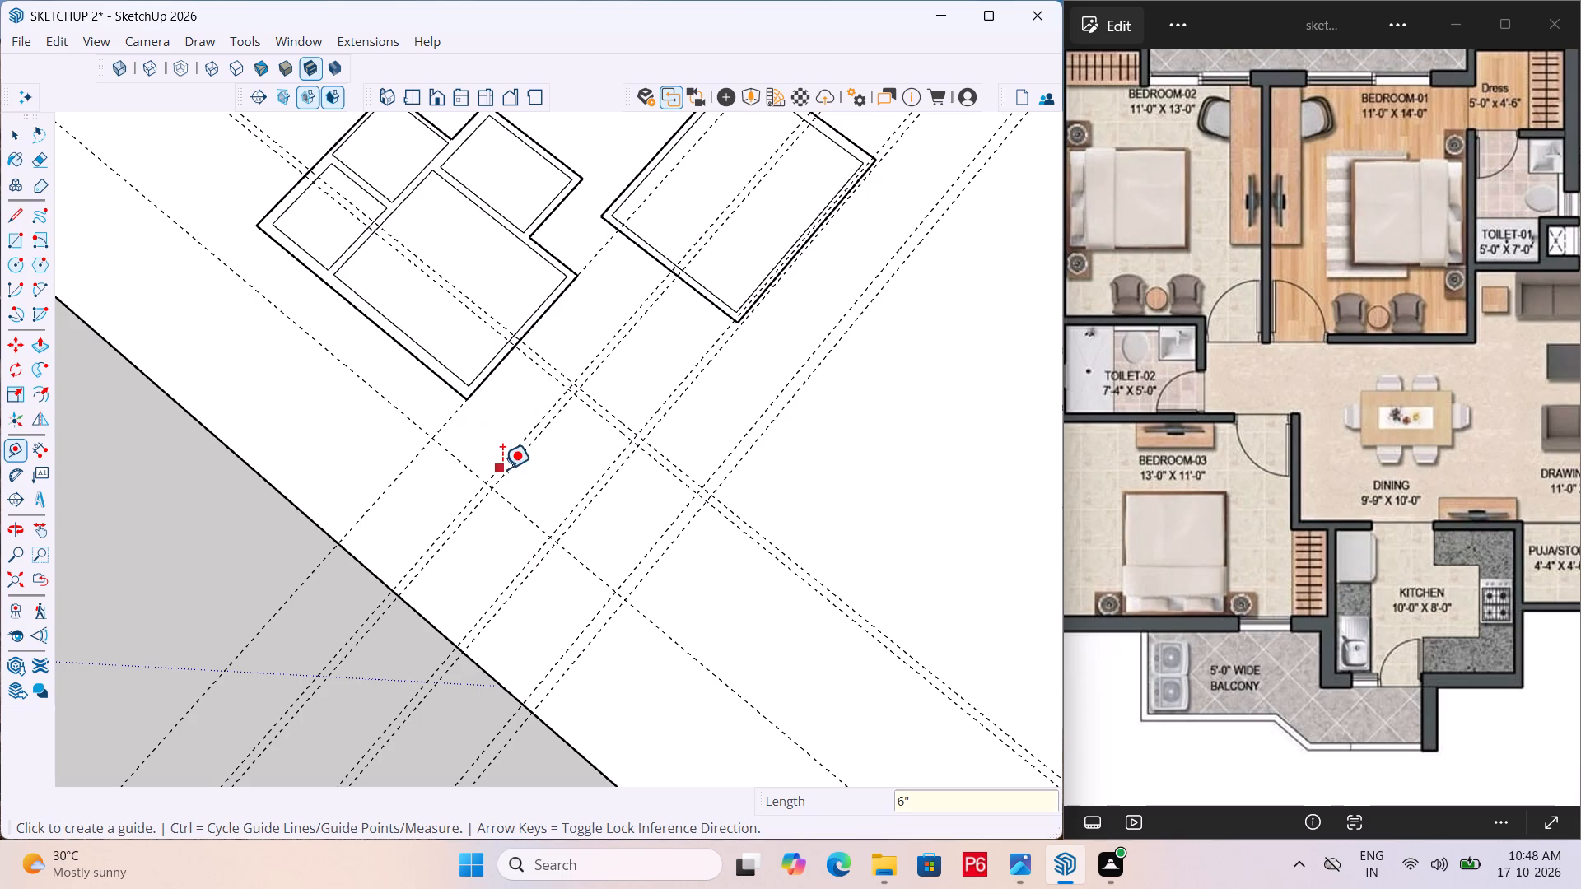
pyautogui.press('space')
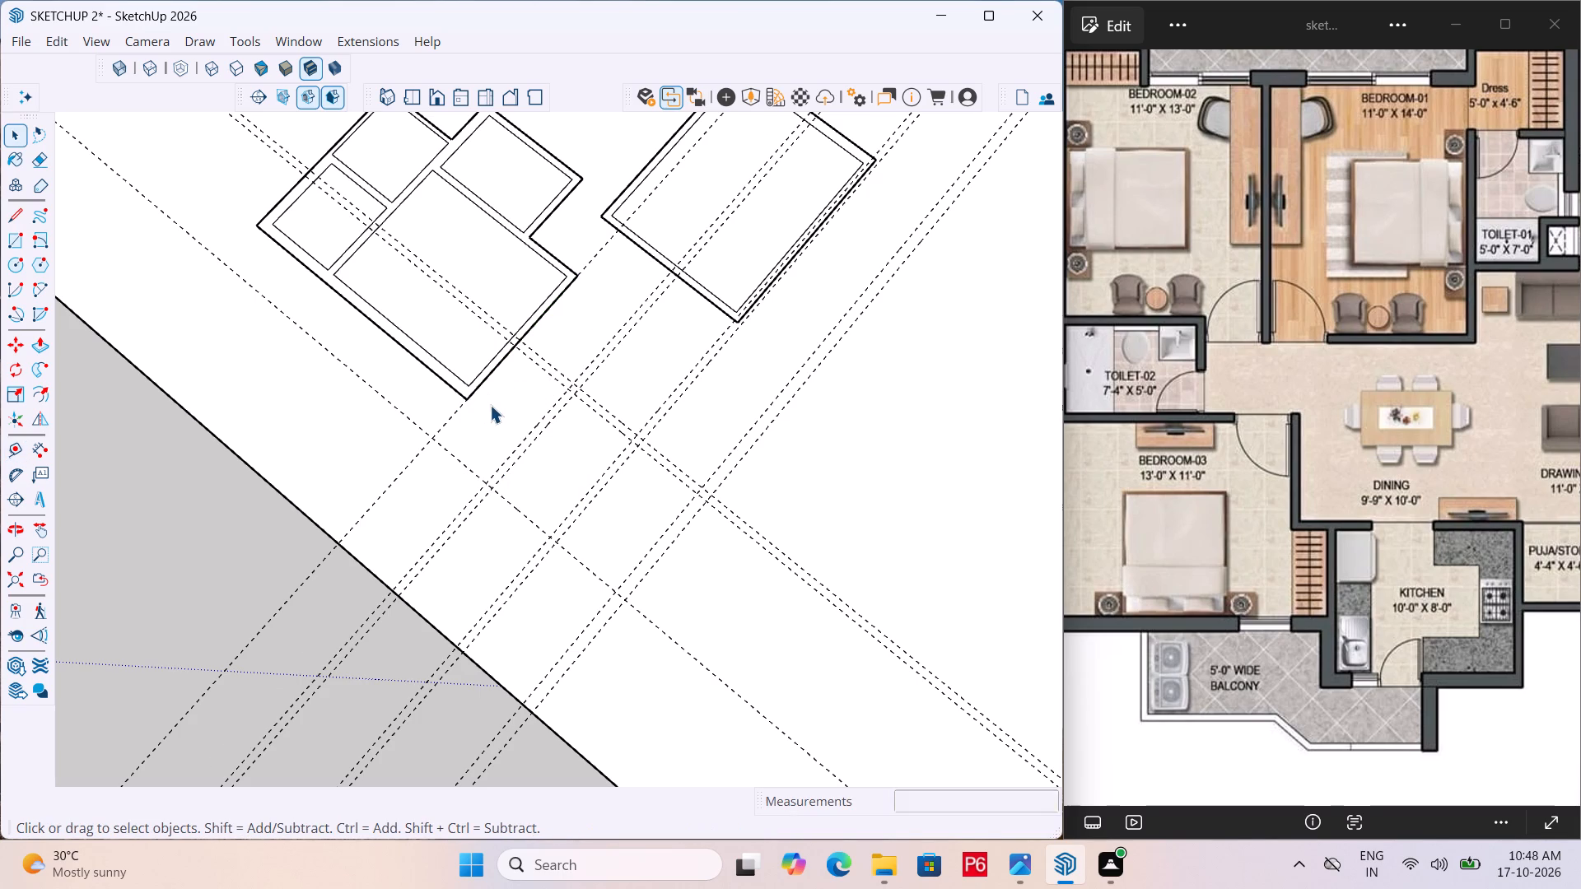
# Draw two parallel lines from Bedroom-03's inner and outer corners to the nearest kitchen guide, extending its outer wall.
pyautogui.scroll(4, 499, 362)
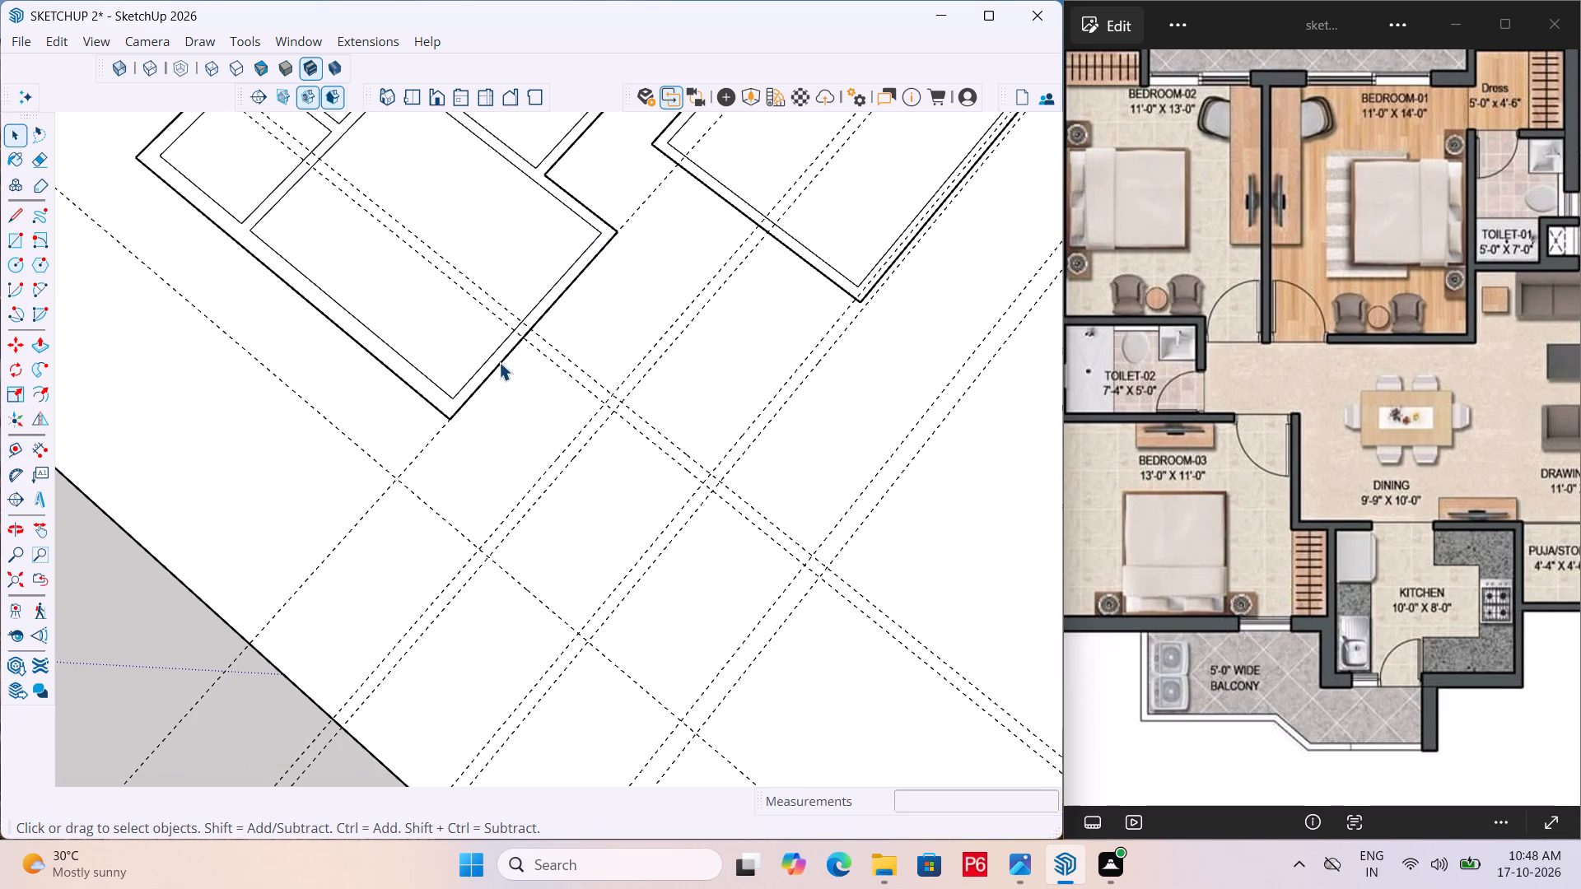
pyautogui.press('l')
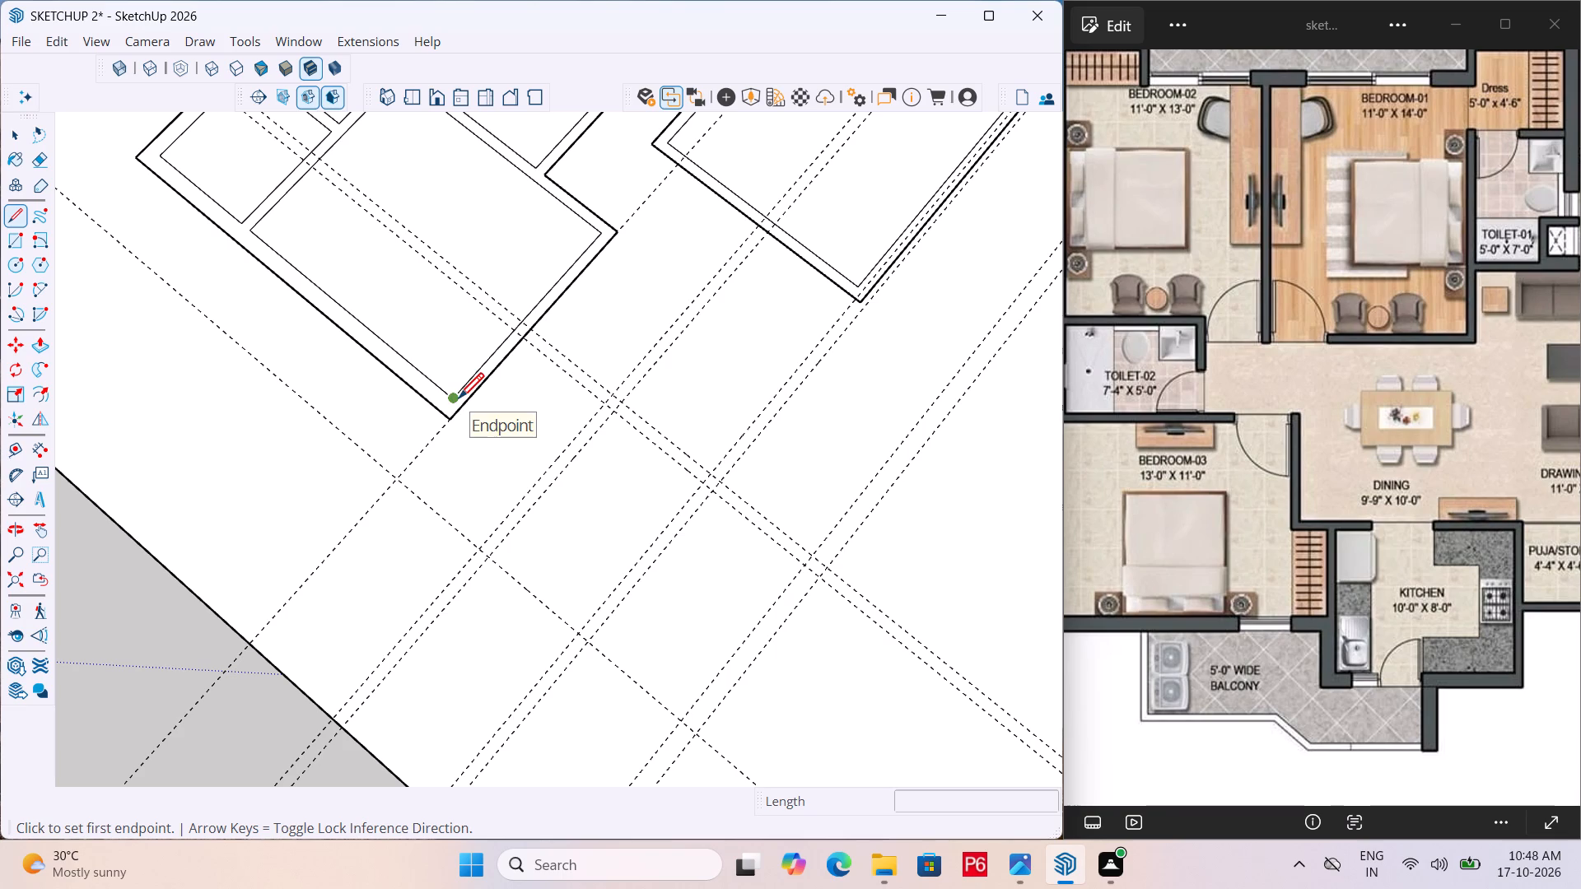
pyautogui.click(454, 398)
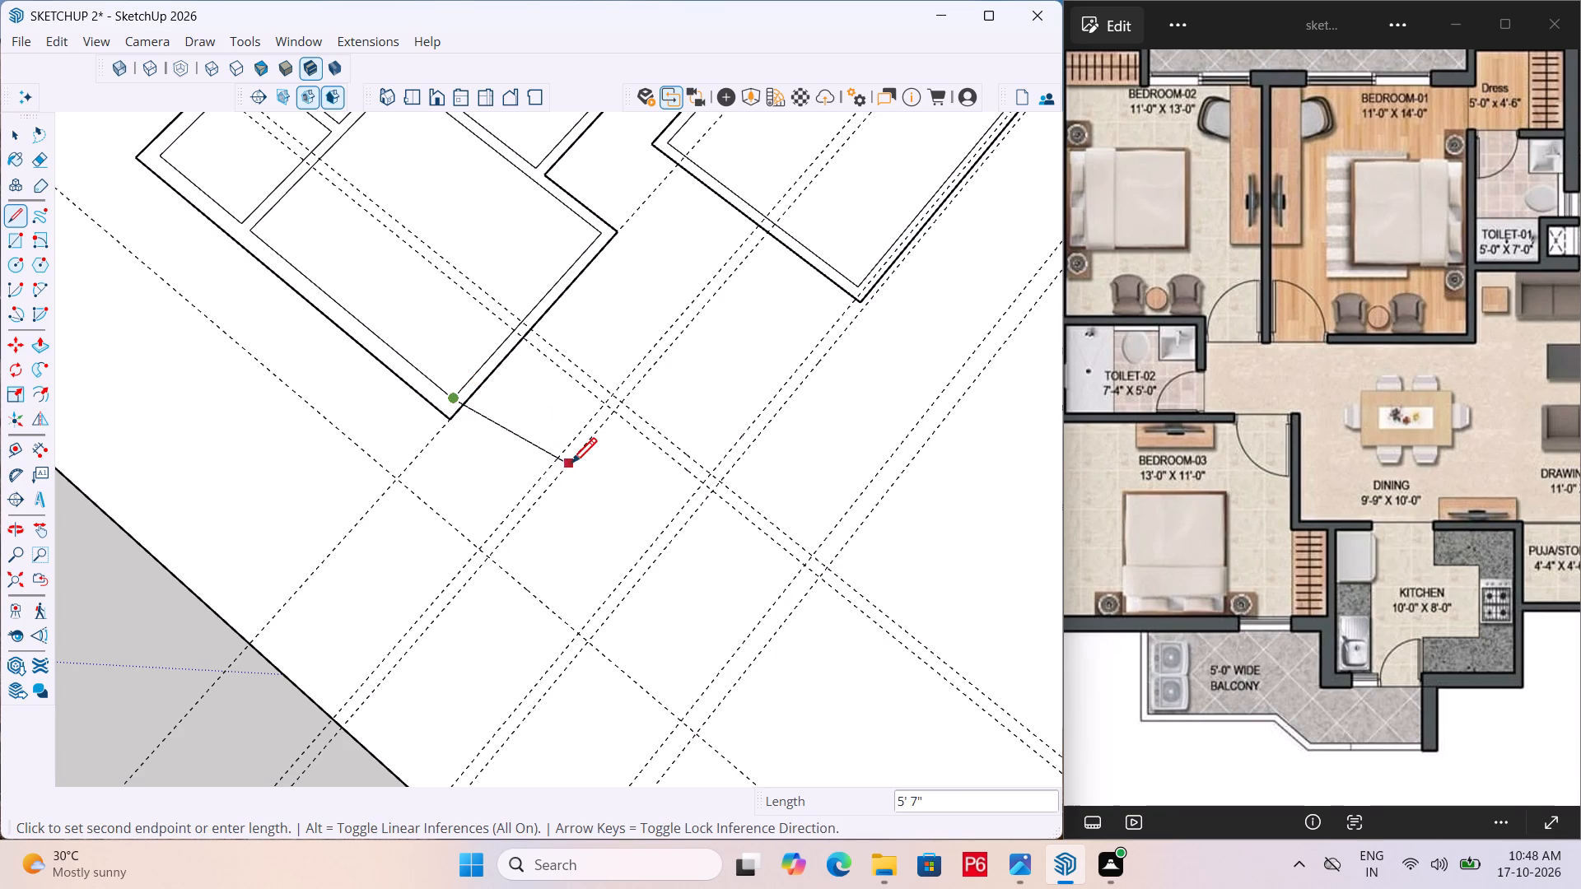
pyautogui.click(548, 469)
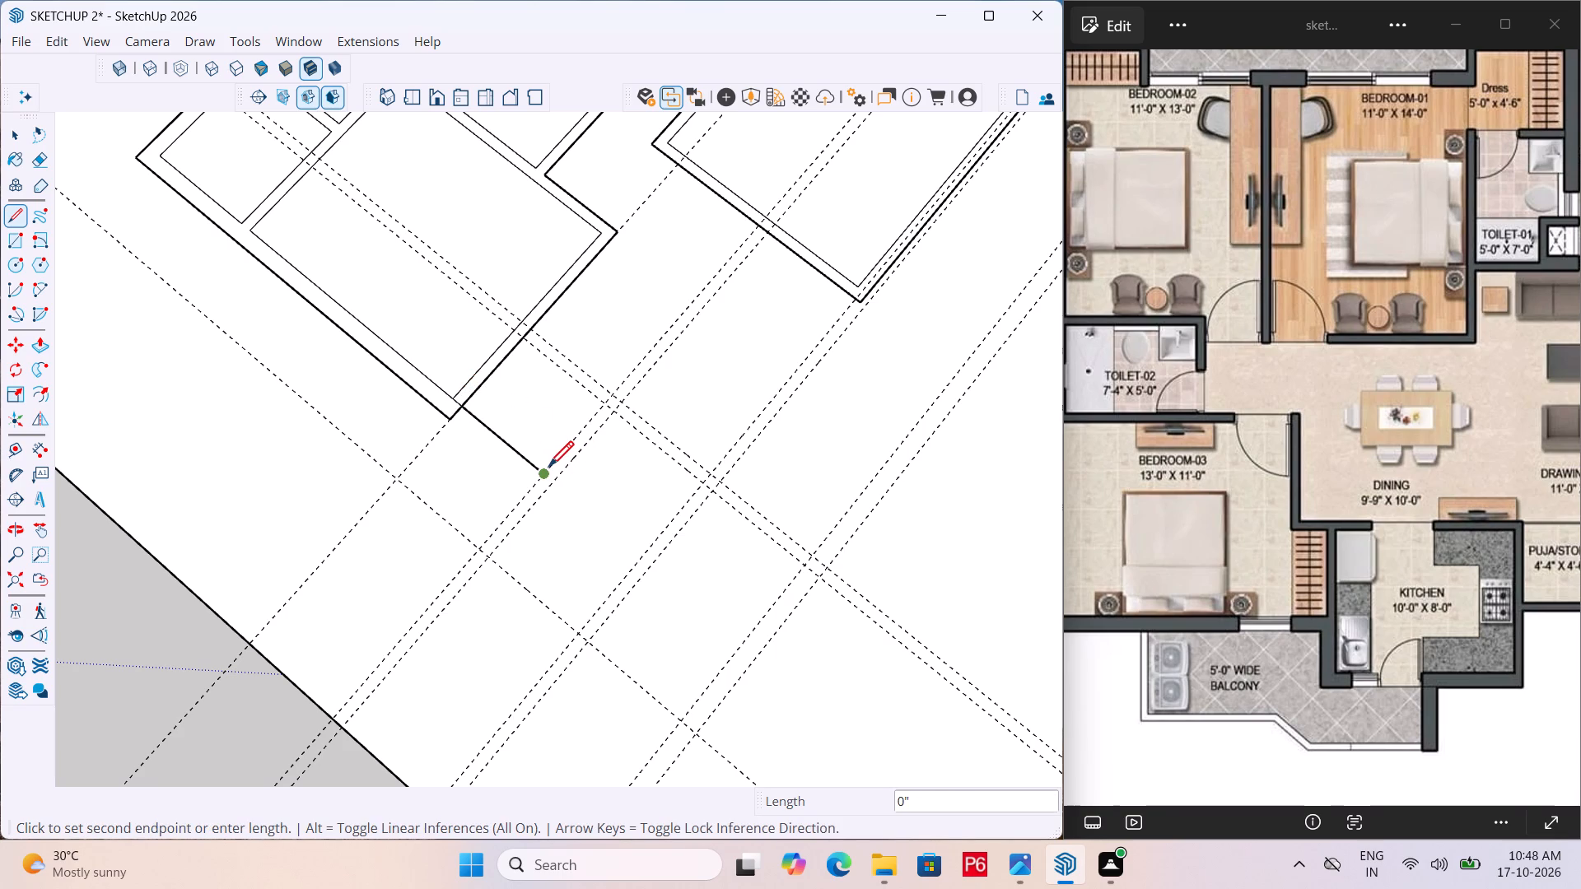
pyautogui.press('space')
pyautogui.press('l')
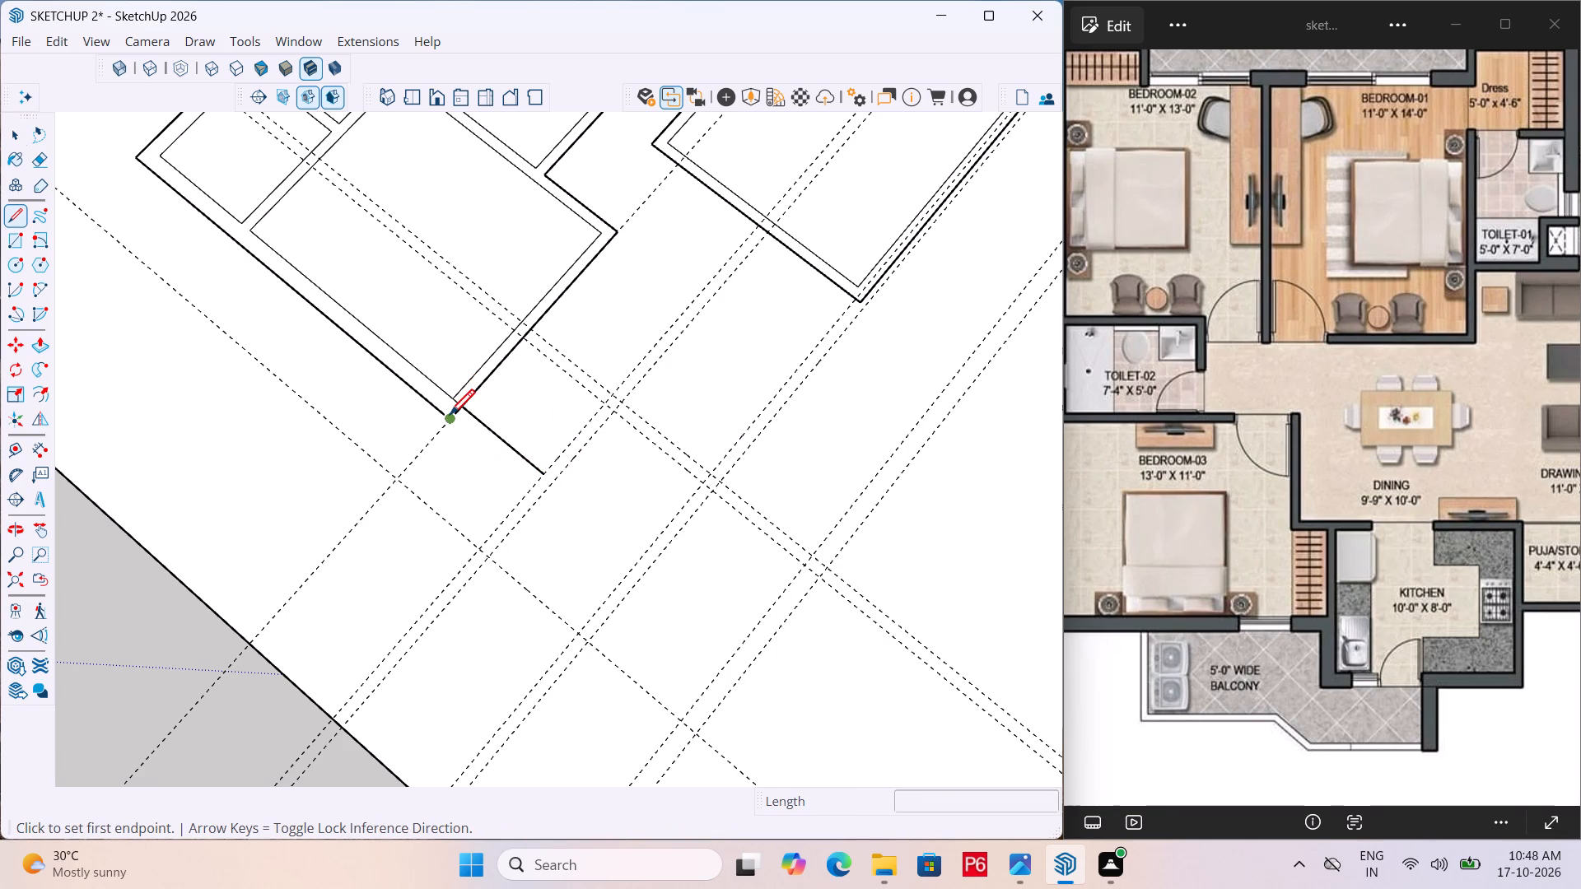
pyautogui.click(449, 418)
pyautogui.click(529, 496)
pyautogui.press('space')
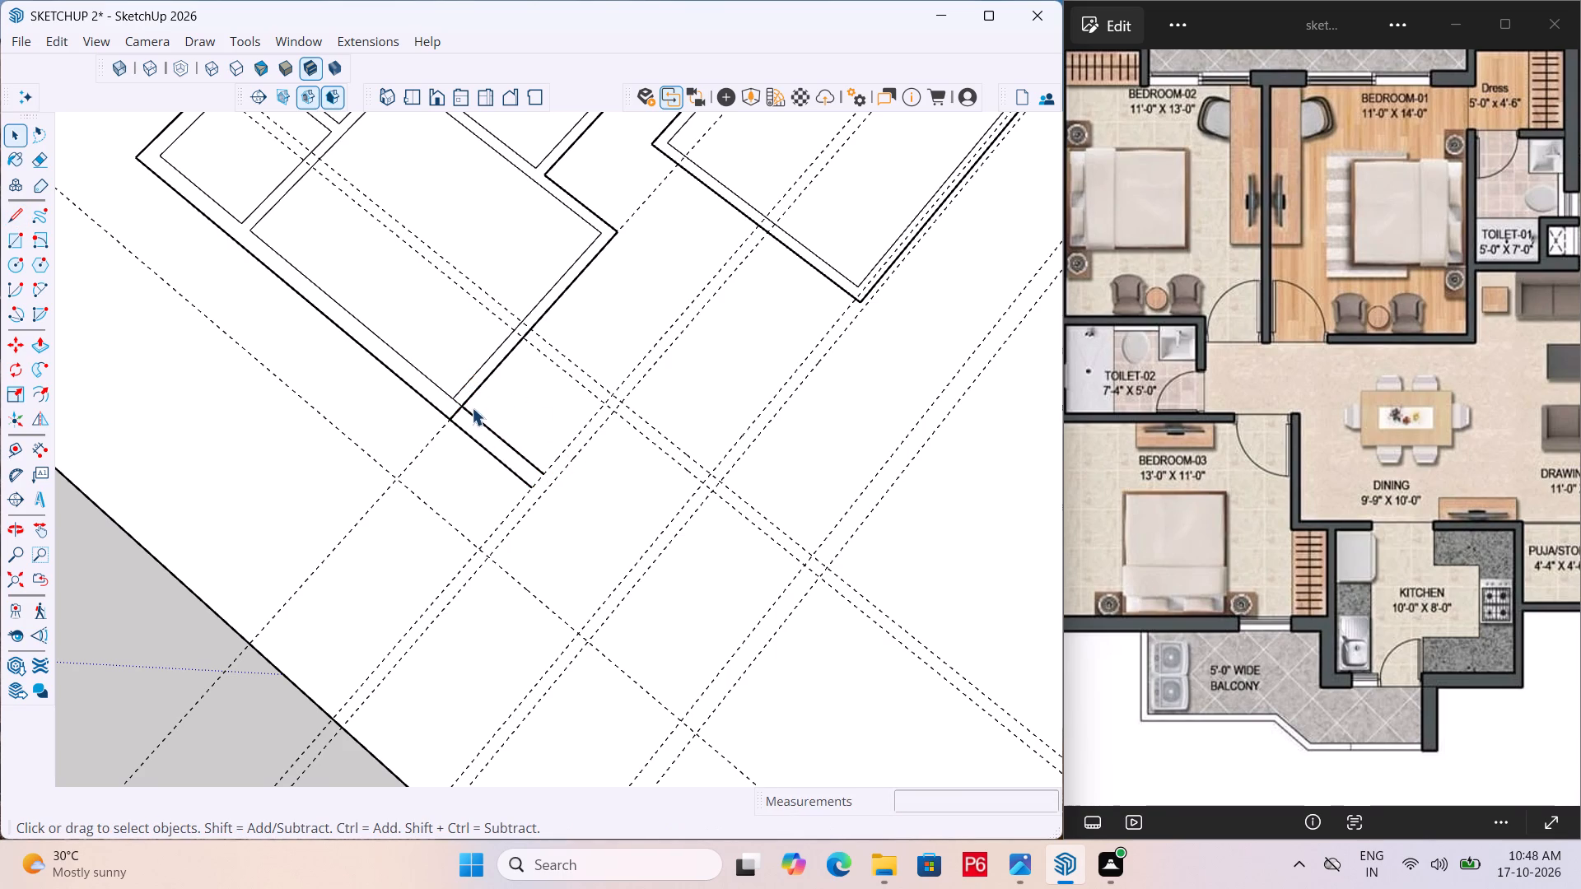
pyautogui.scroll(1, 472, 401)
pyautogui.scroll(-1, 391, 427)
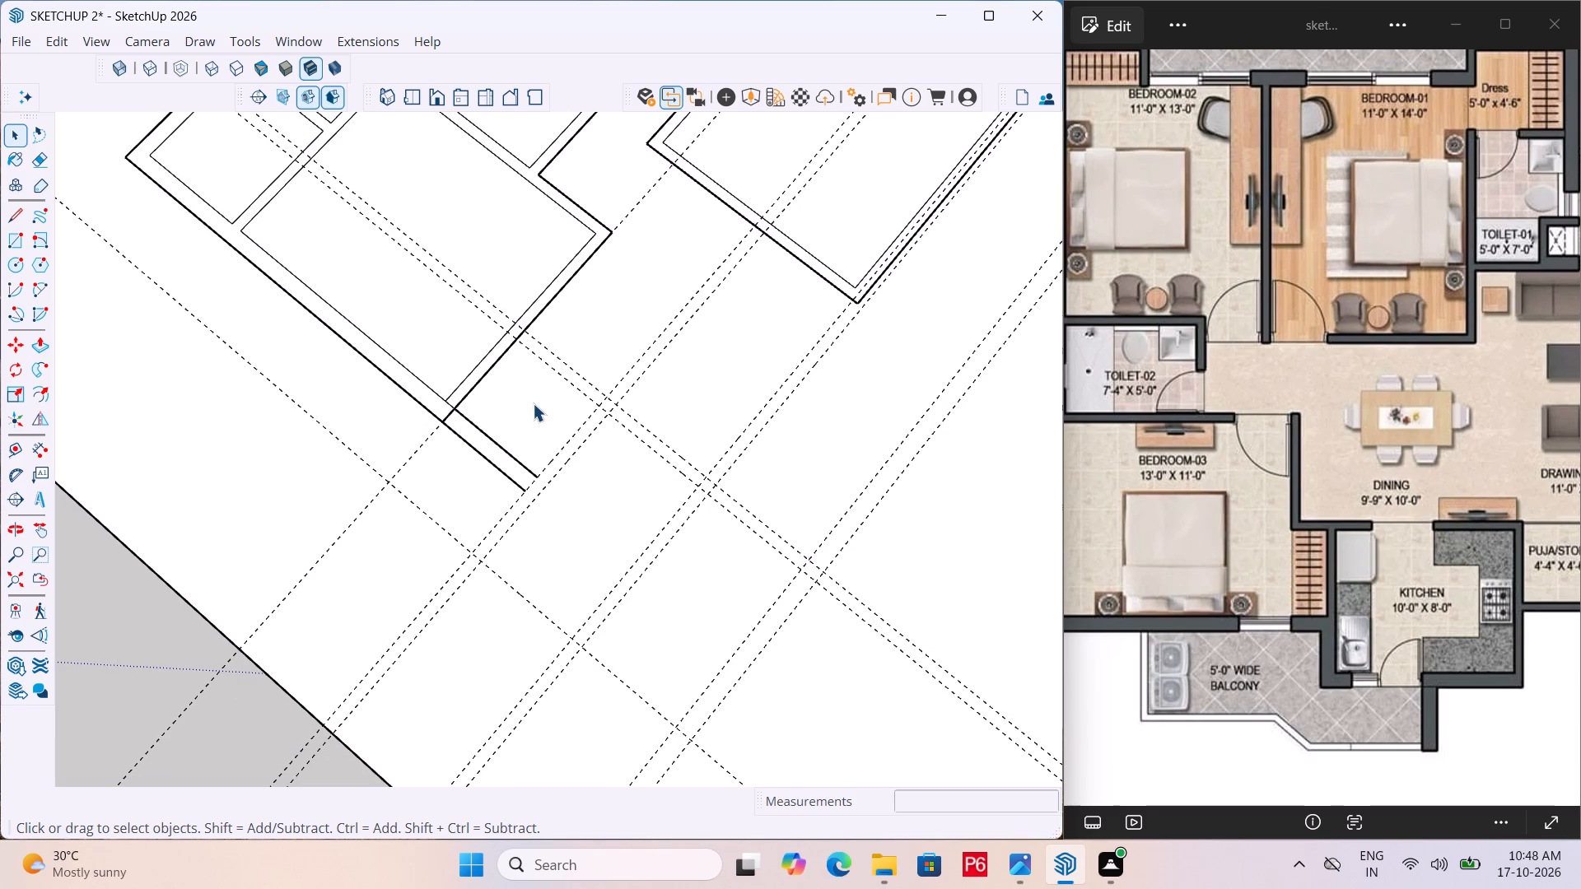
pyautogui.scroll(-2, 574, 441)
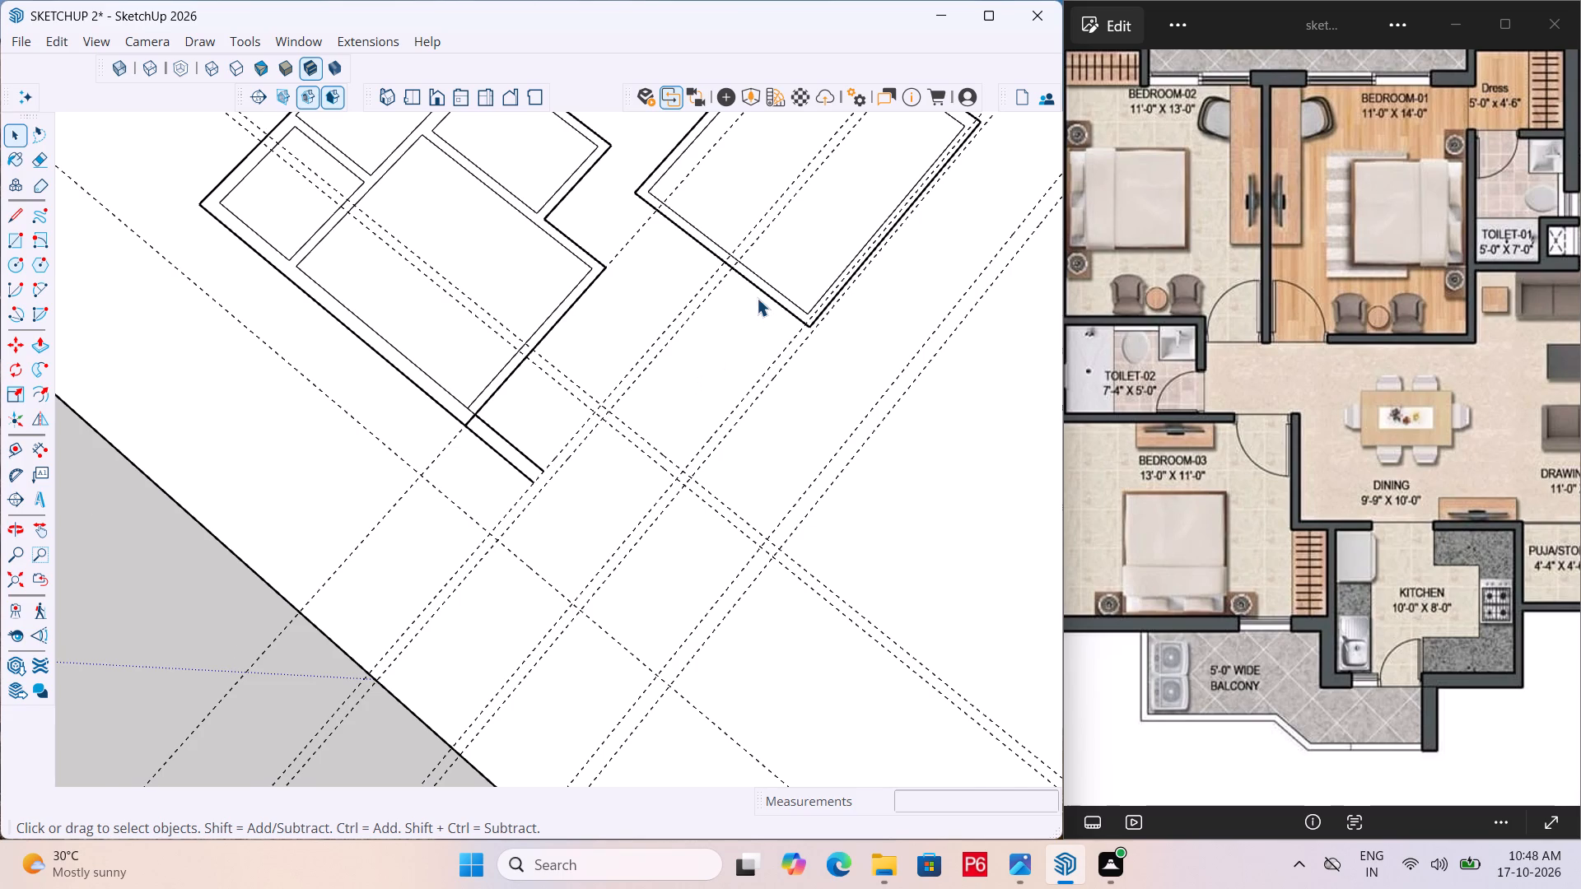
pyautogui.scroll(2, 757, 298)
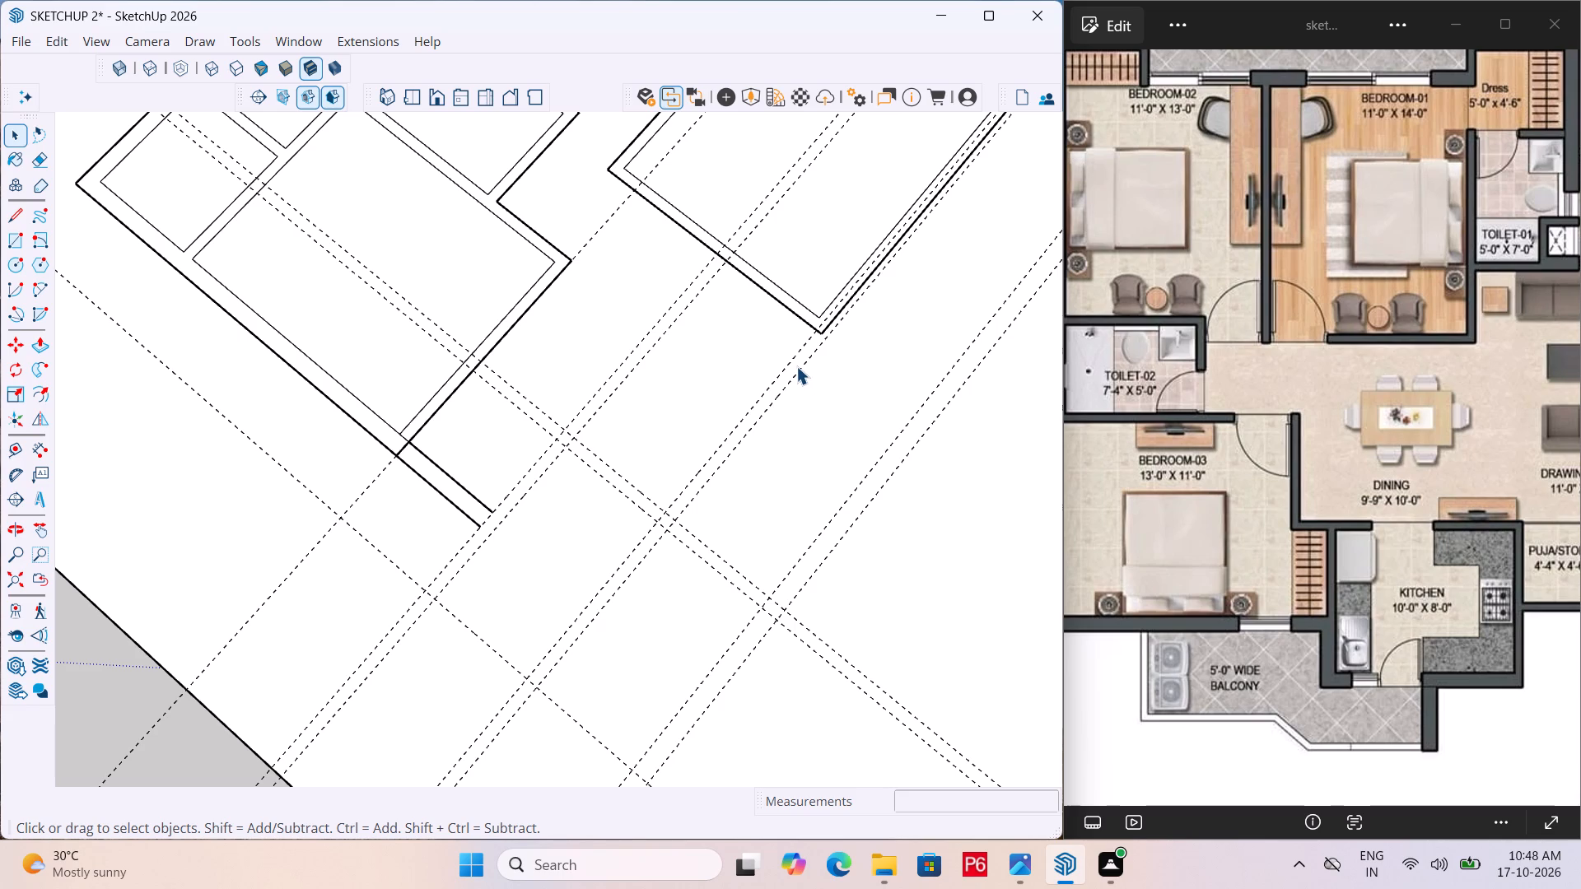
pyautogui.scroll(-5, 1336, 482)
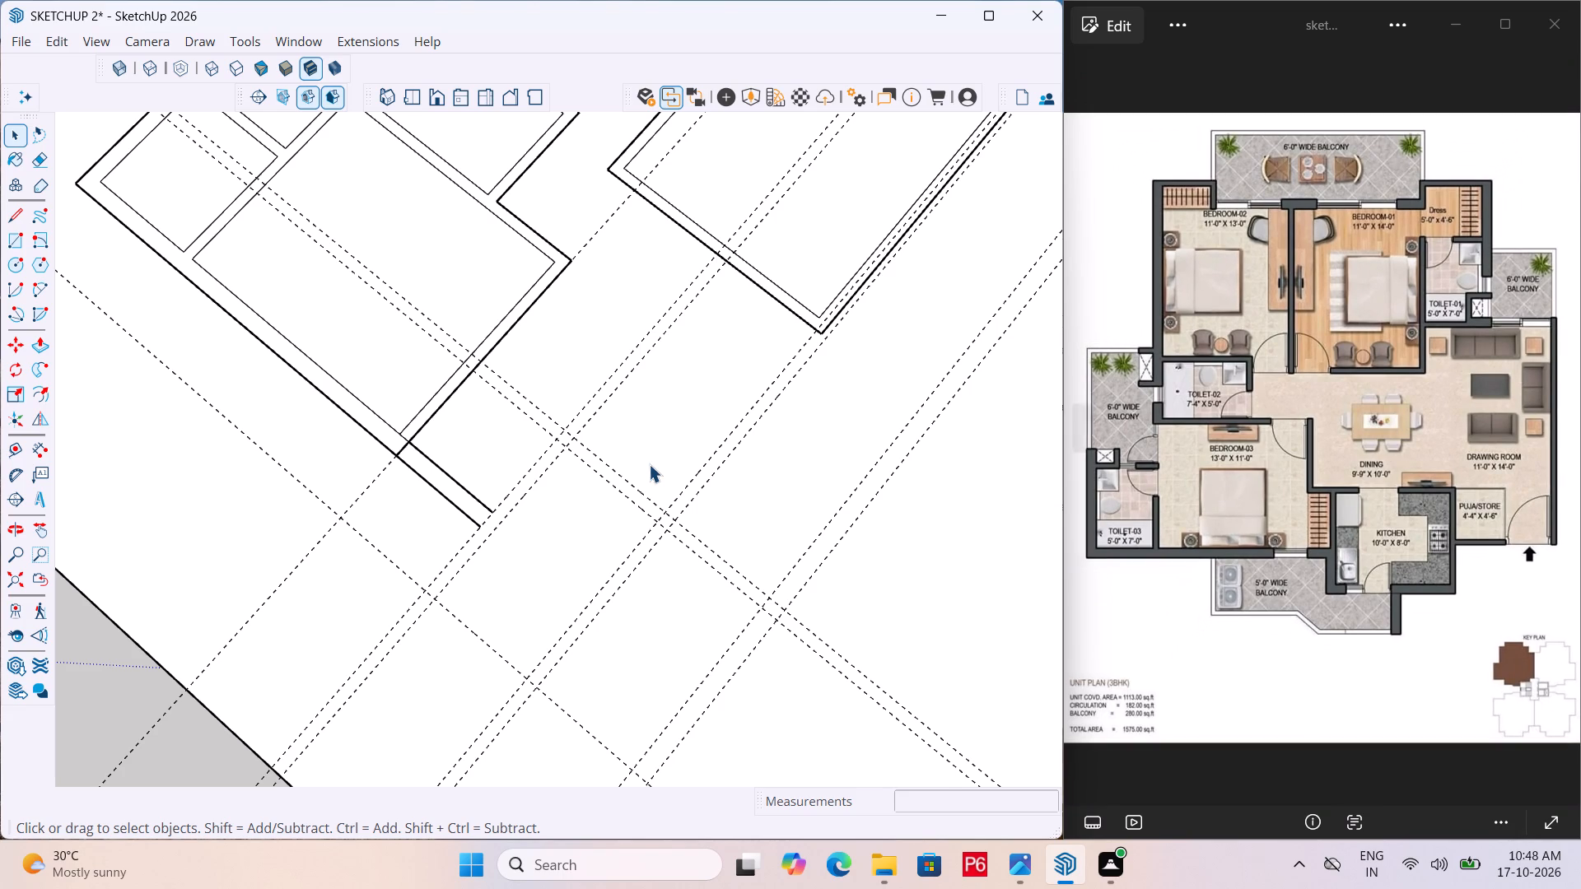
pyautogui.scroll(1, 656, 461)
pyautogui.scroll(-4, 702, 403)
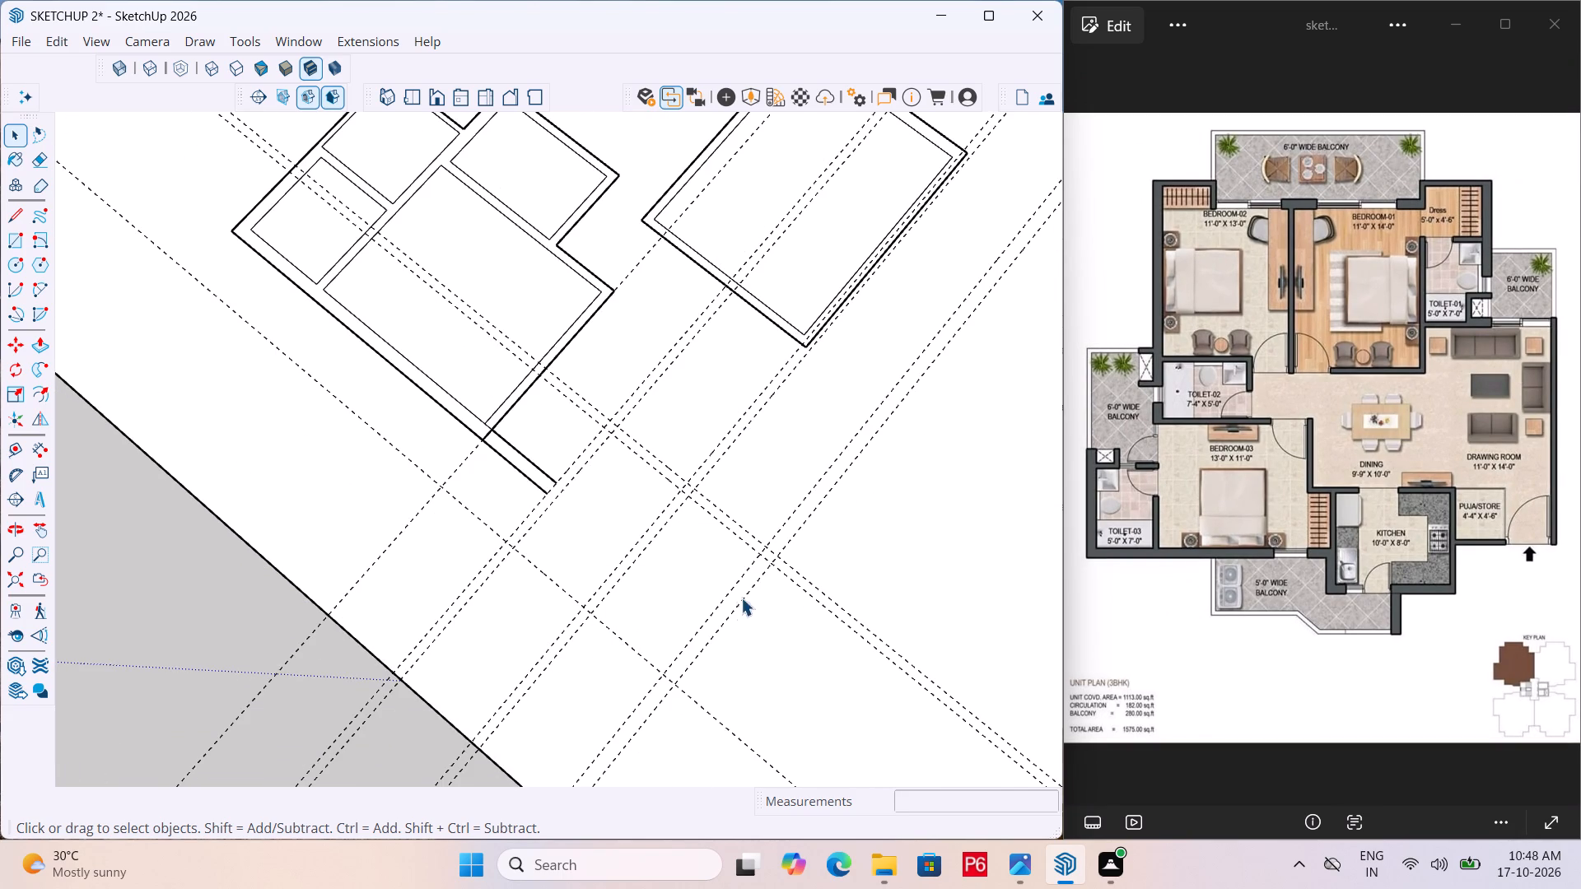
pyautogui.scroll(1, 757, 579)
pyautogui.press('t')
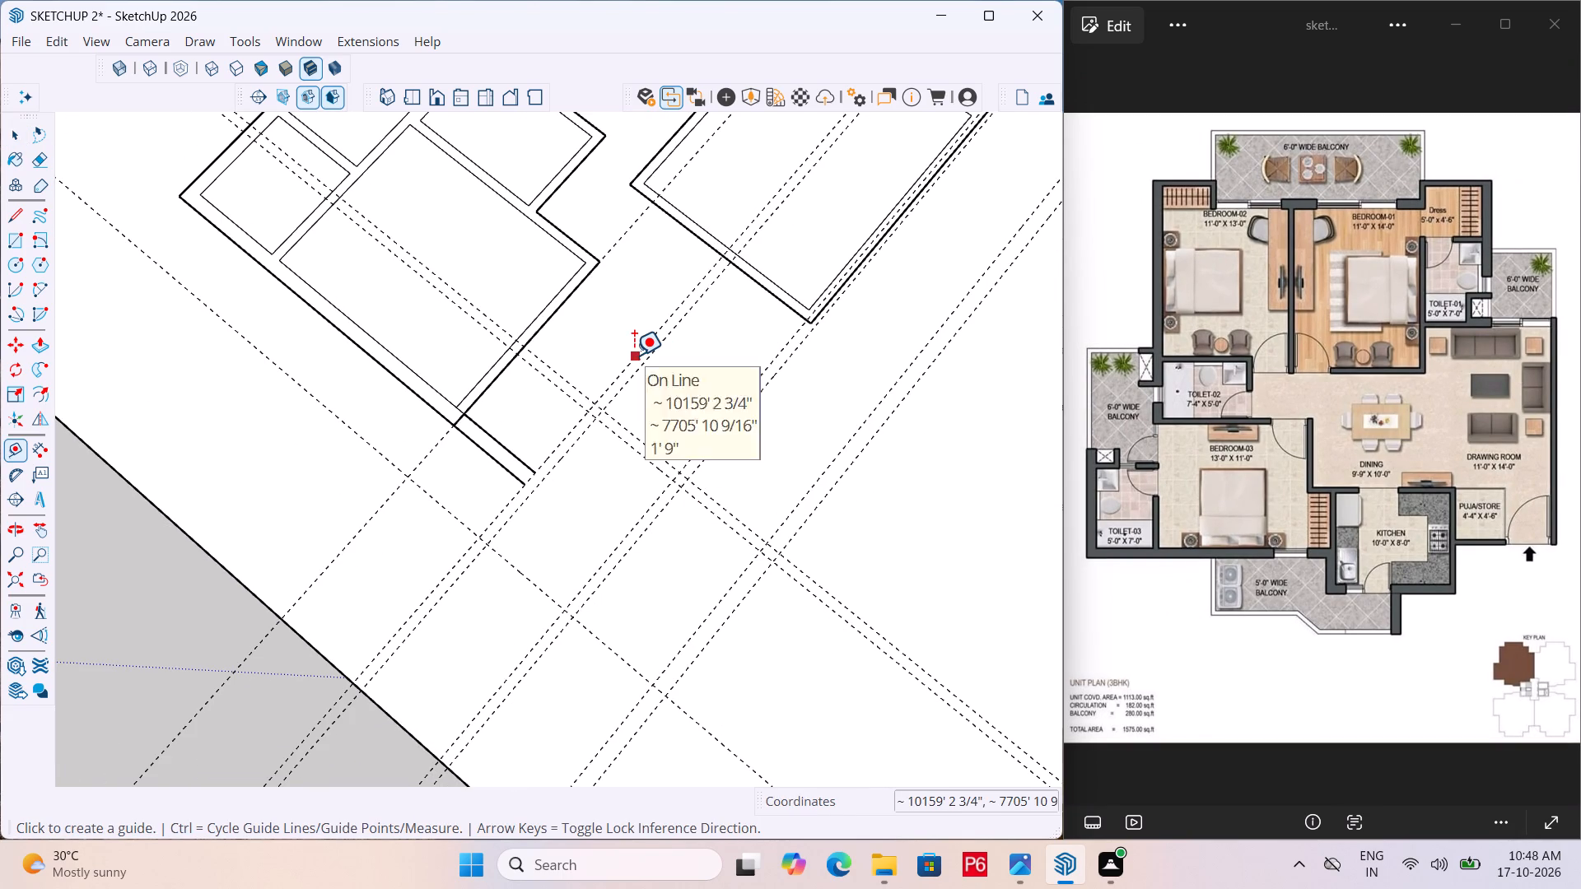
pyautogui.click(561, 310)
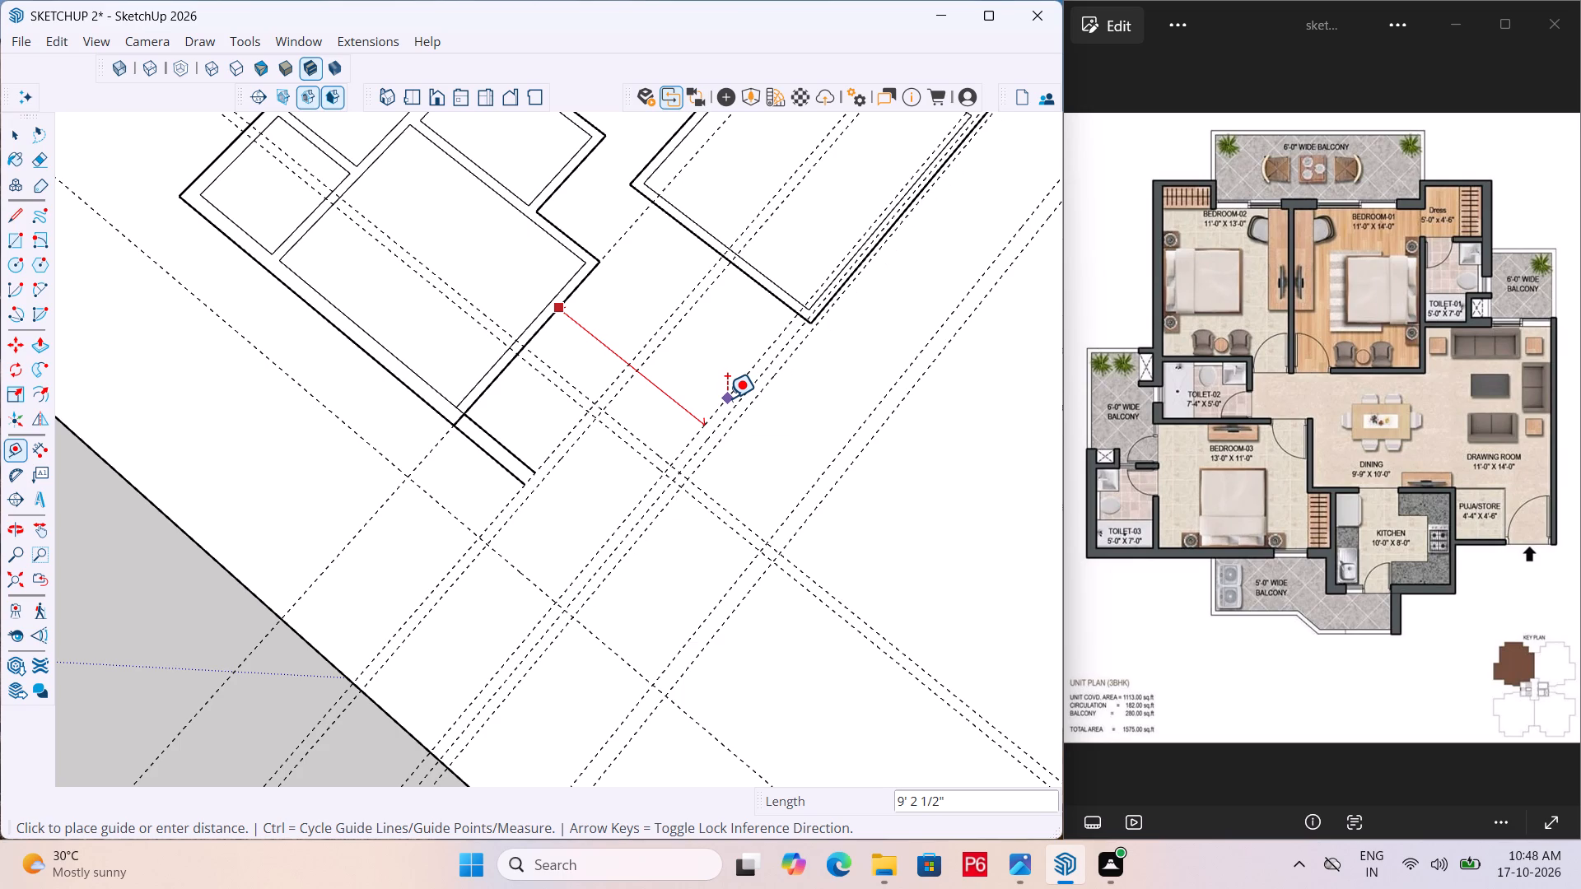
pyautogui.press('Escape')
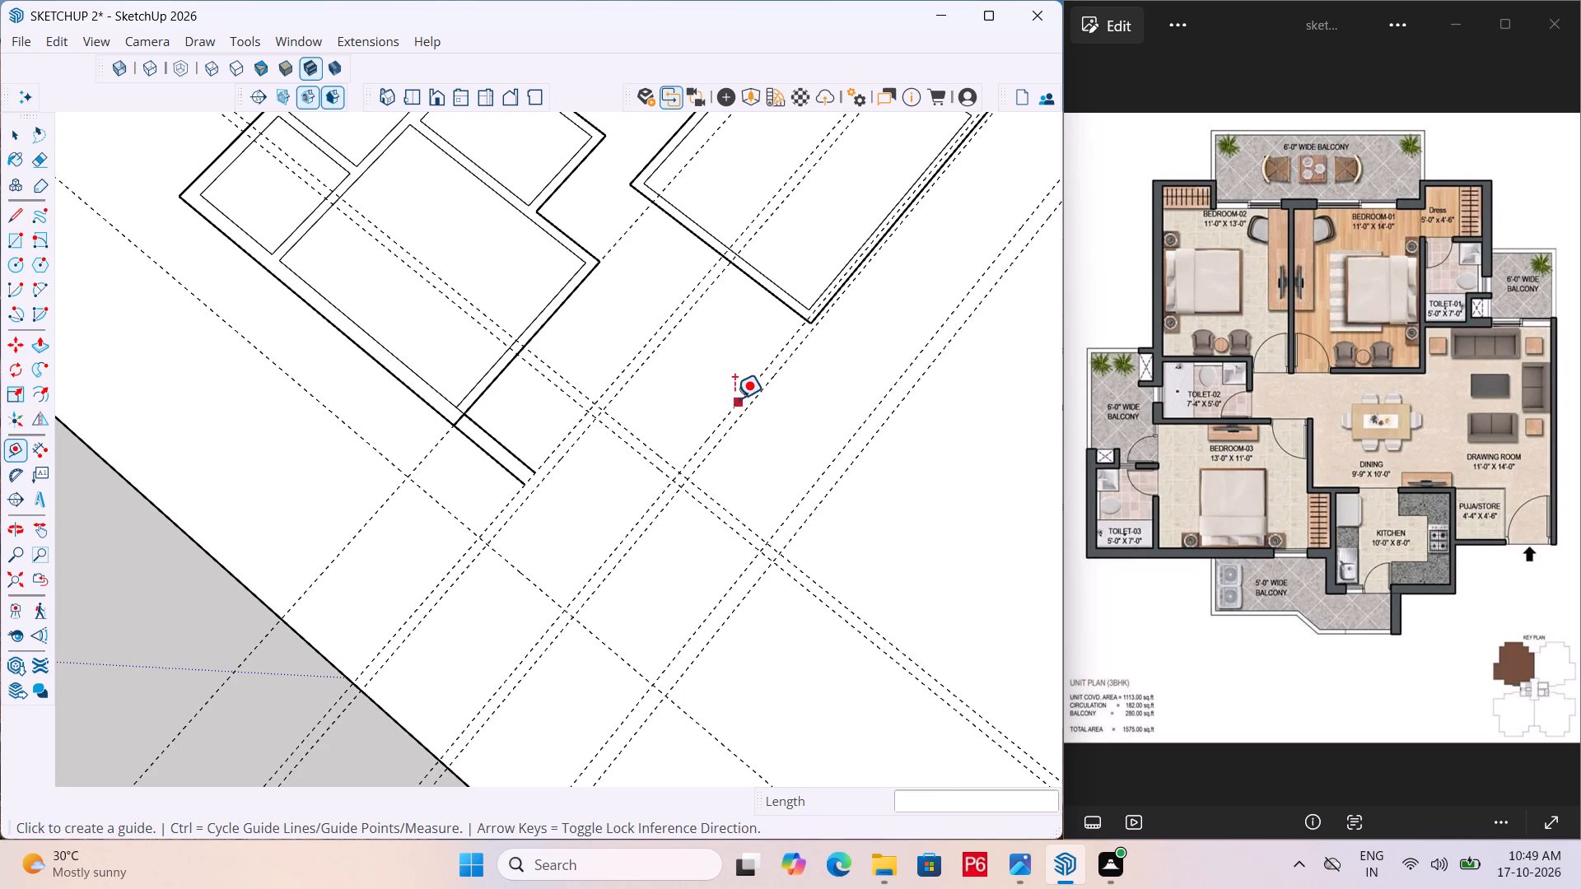
# Save the model.
pyautogui.hotkey('ctrl', 's')
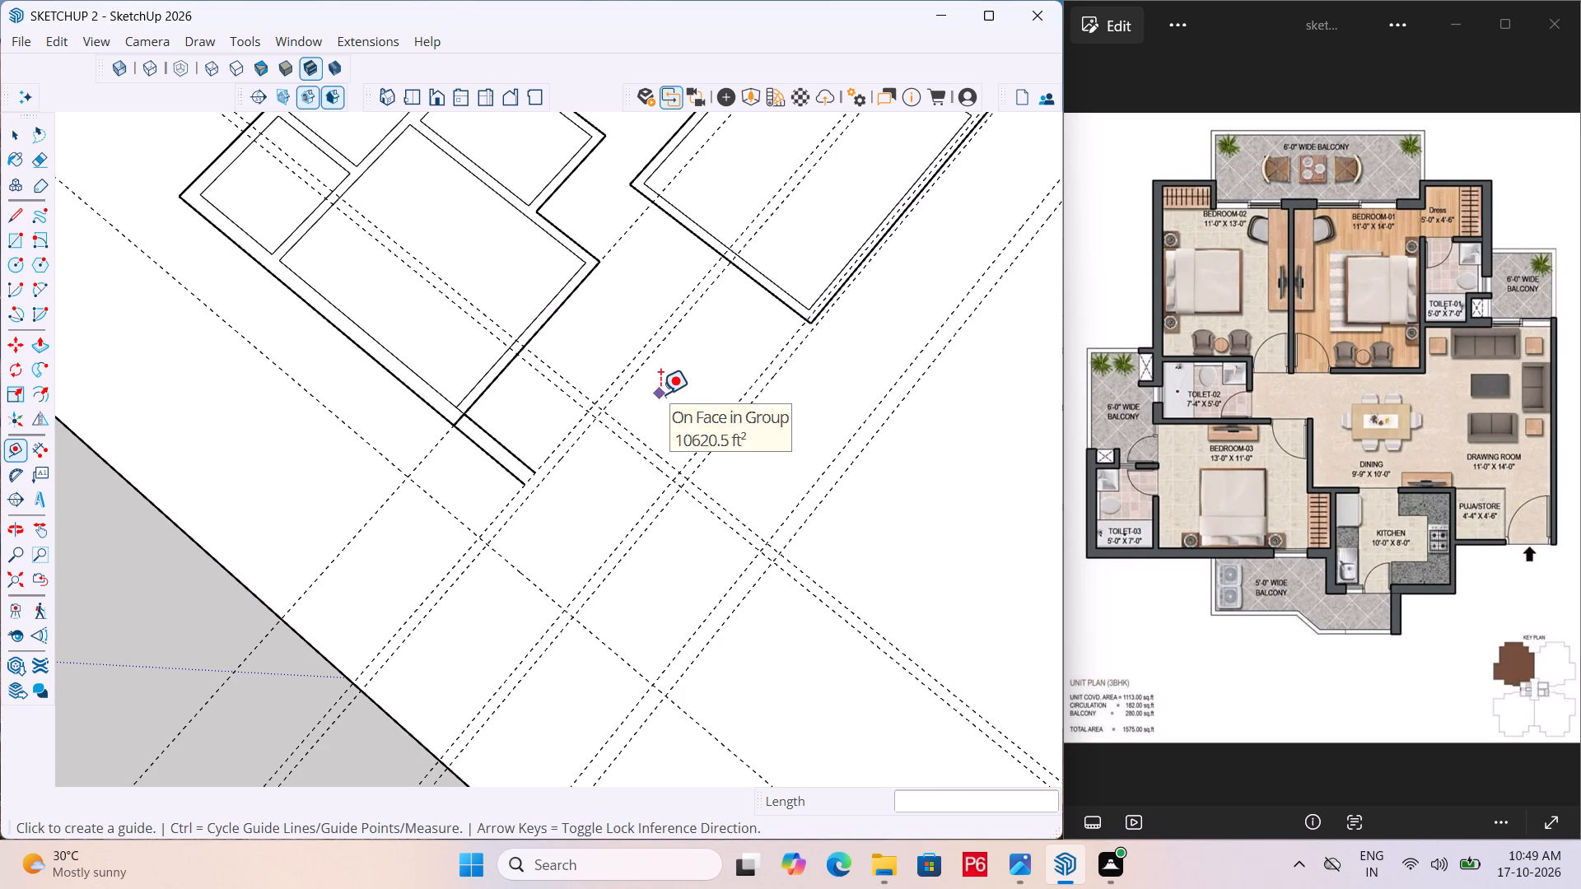
pyautogui.hotkey('ctrl', 's')
pyautogui.hotkey('ctrl', 's')
pyautogui.hotkey('ctrl', 's')
# Erase all the construction guides in both directions, keeping the bedroom walls and the extended wall lines.
pyautogui.scroll(-8, 606, 444)
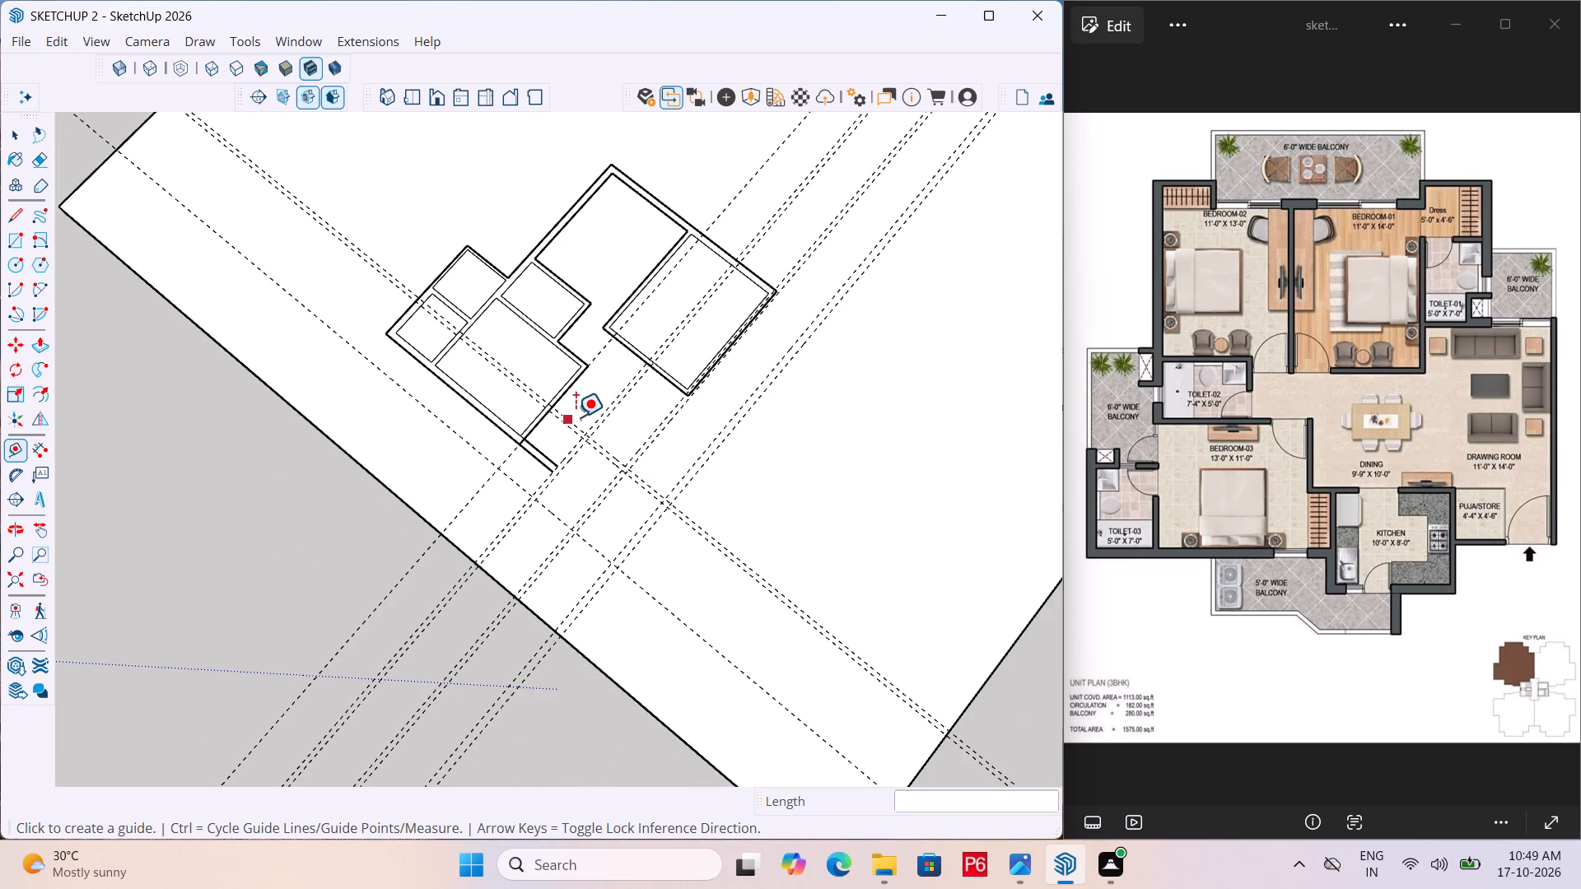
pyautogui.moveTo(586, 421); pyautogui.dragTo(585, 372, button='middle')
pyautogui.scroll(9, 555, 506)
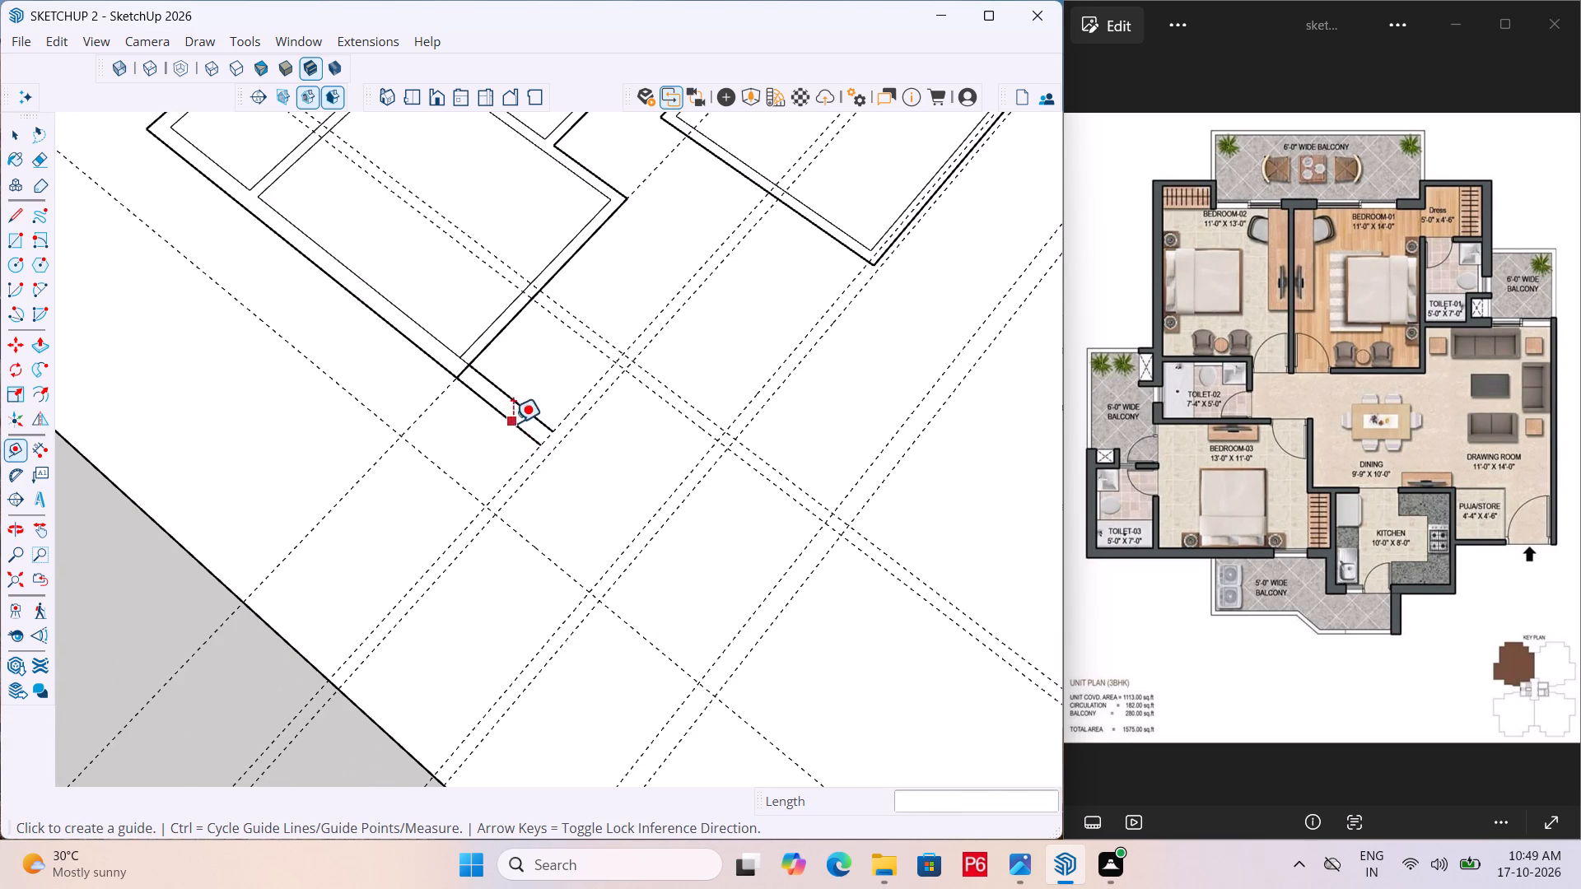
pyautogui.scroll(-3, 540, 390)
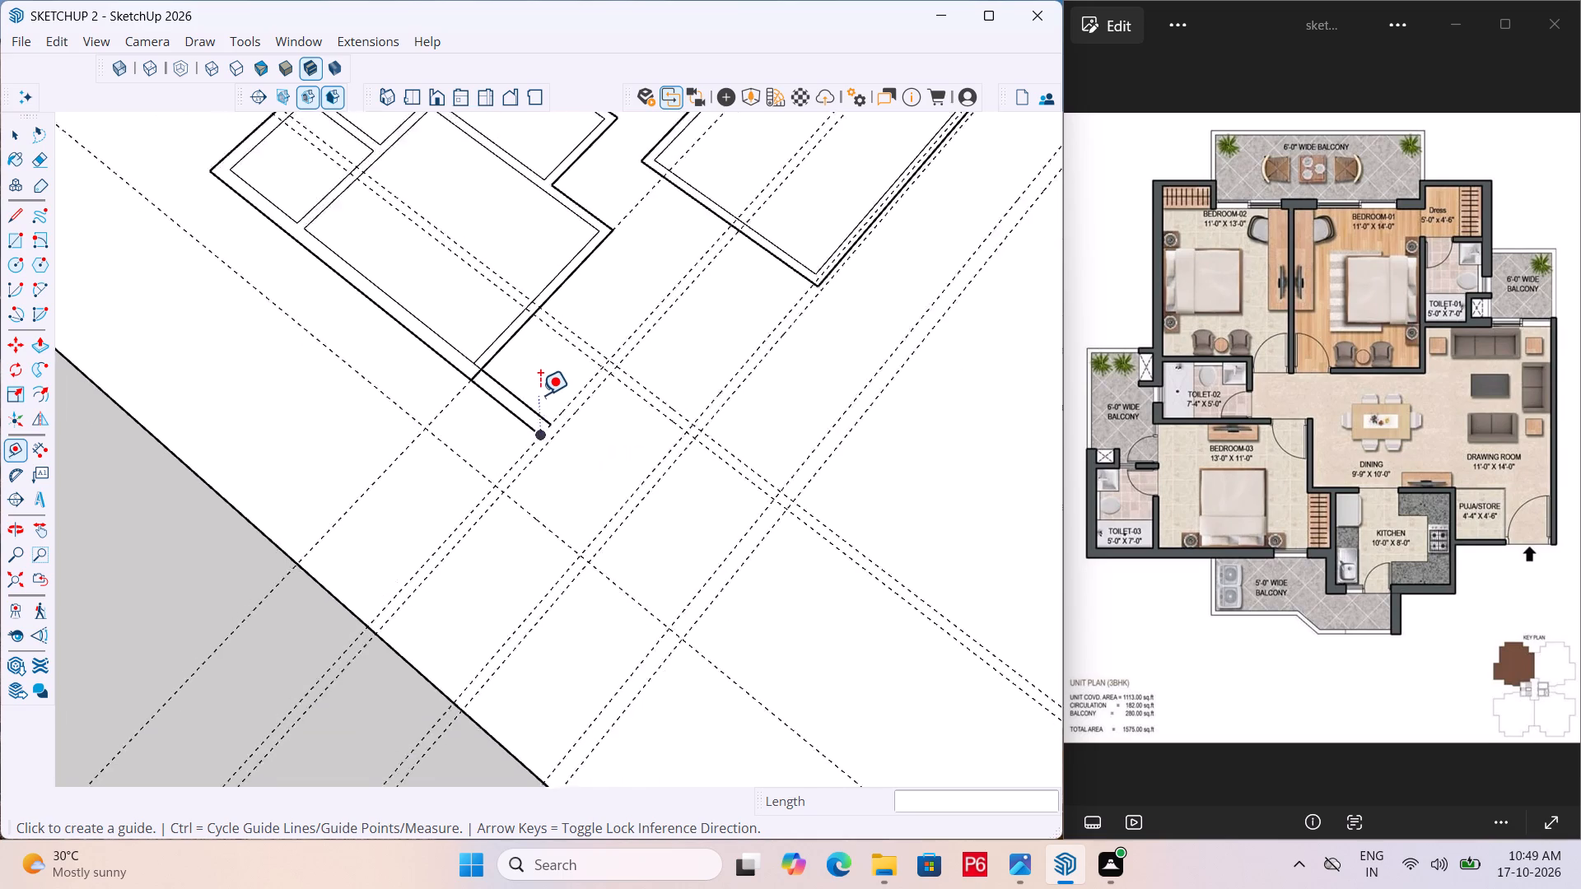
pyautogui.scroll(-7, 540, 395)
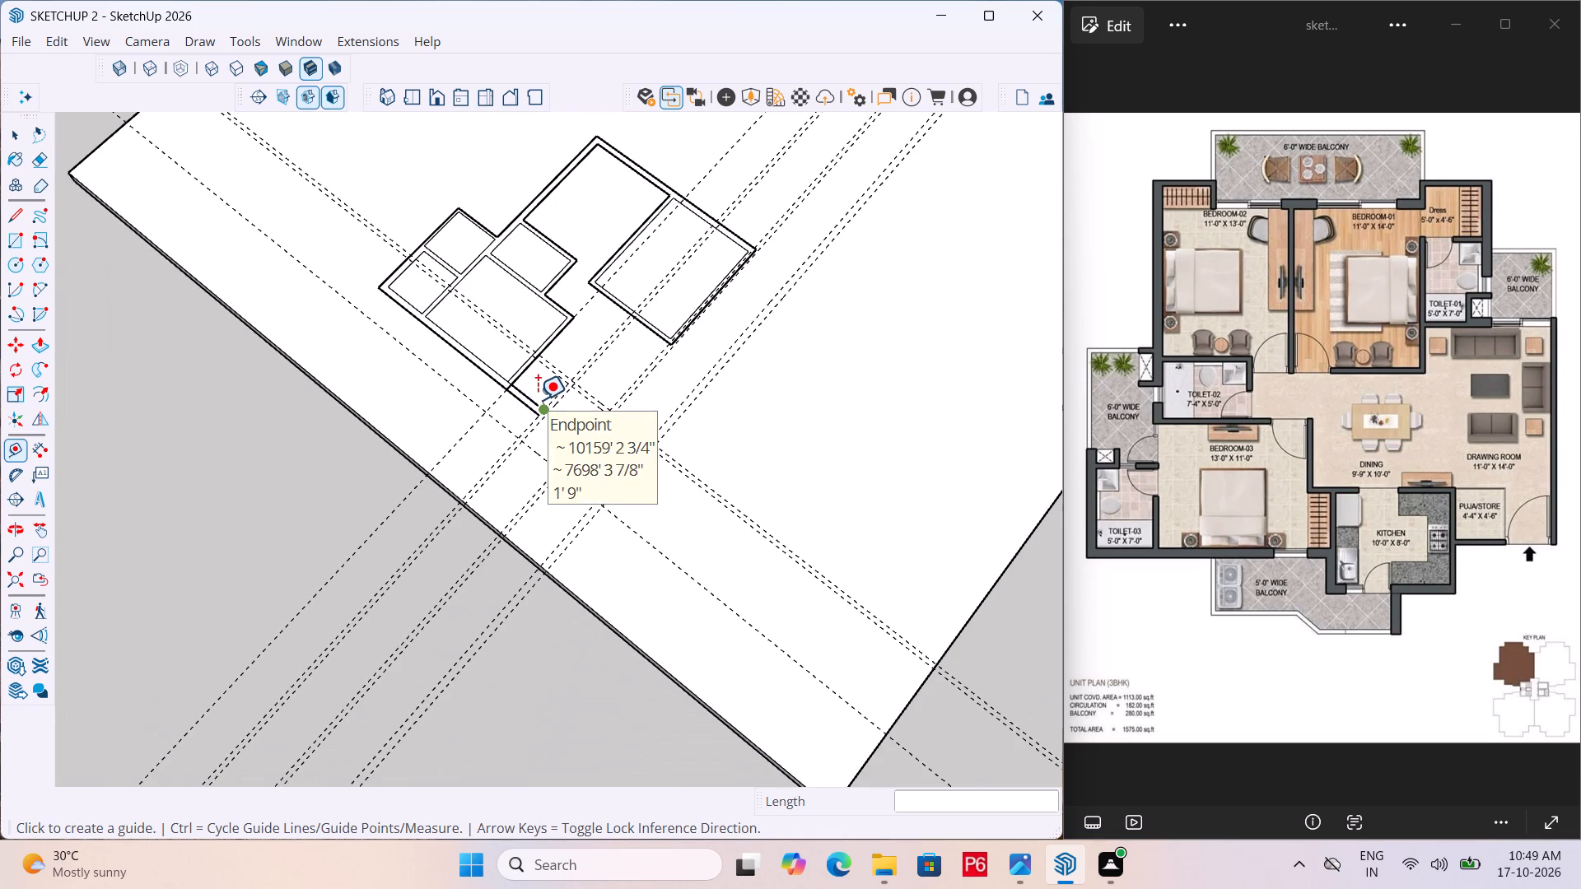
pyautogui.press('e')
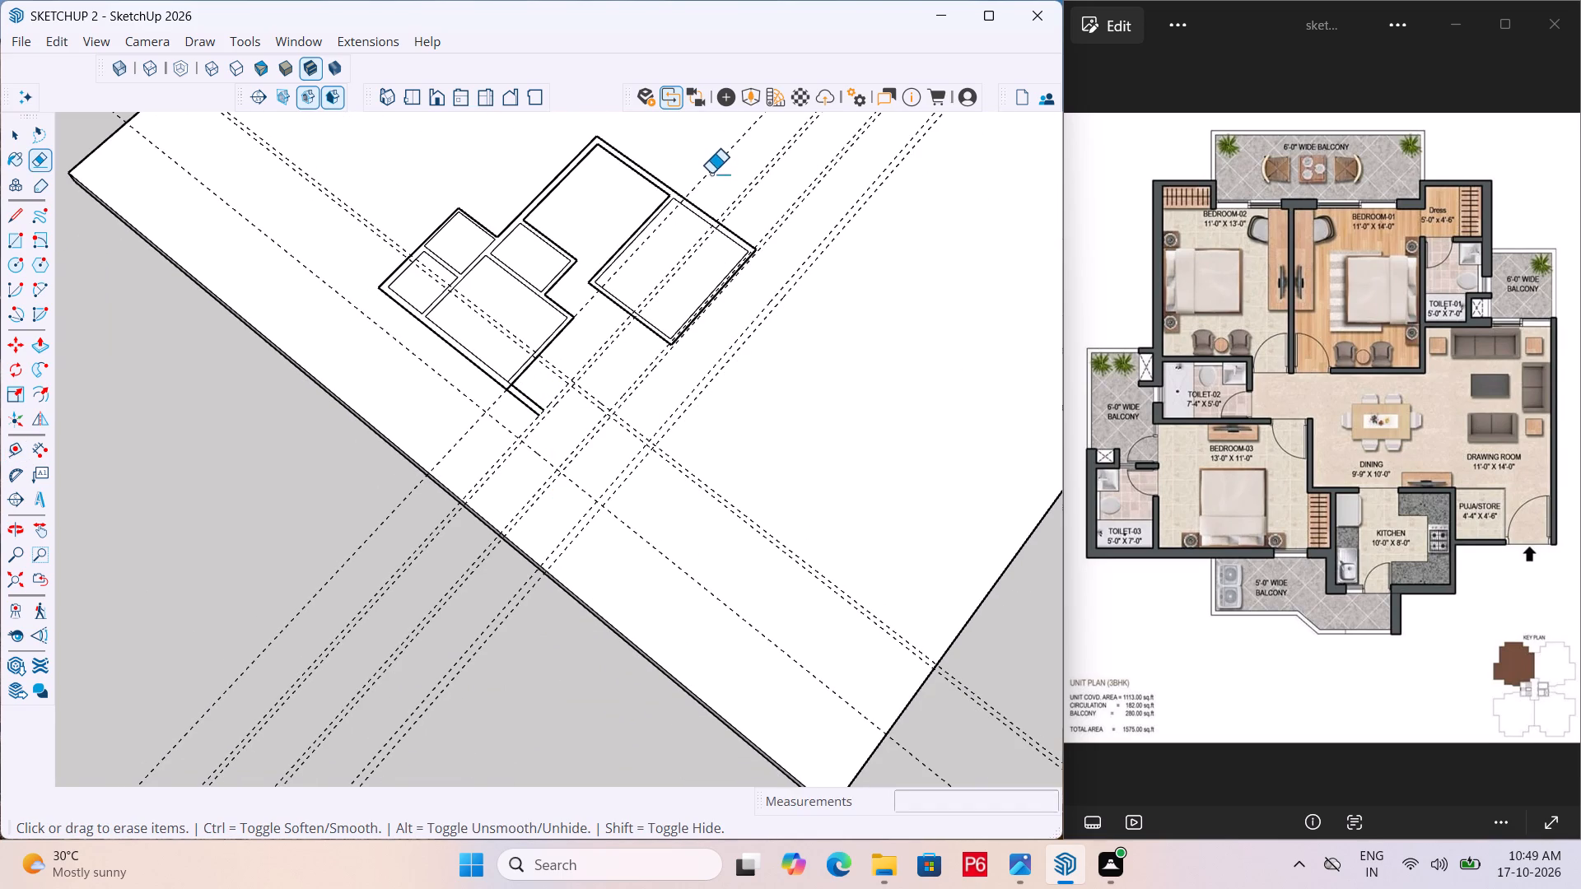
pyautogui.moveTo(698, 156); pyautogui.dragTo(821, 225)
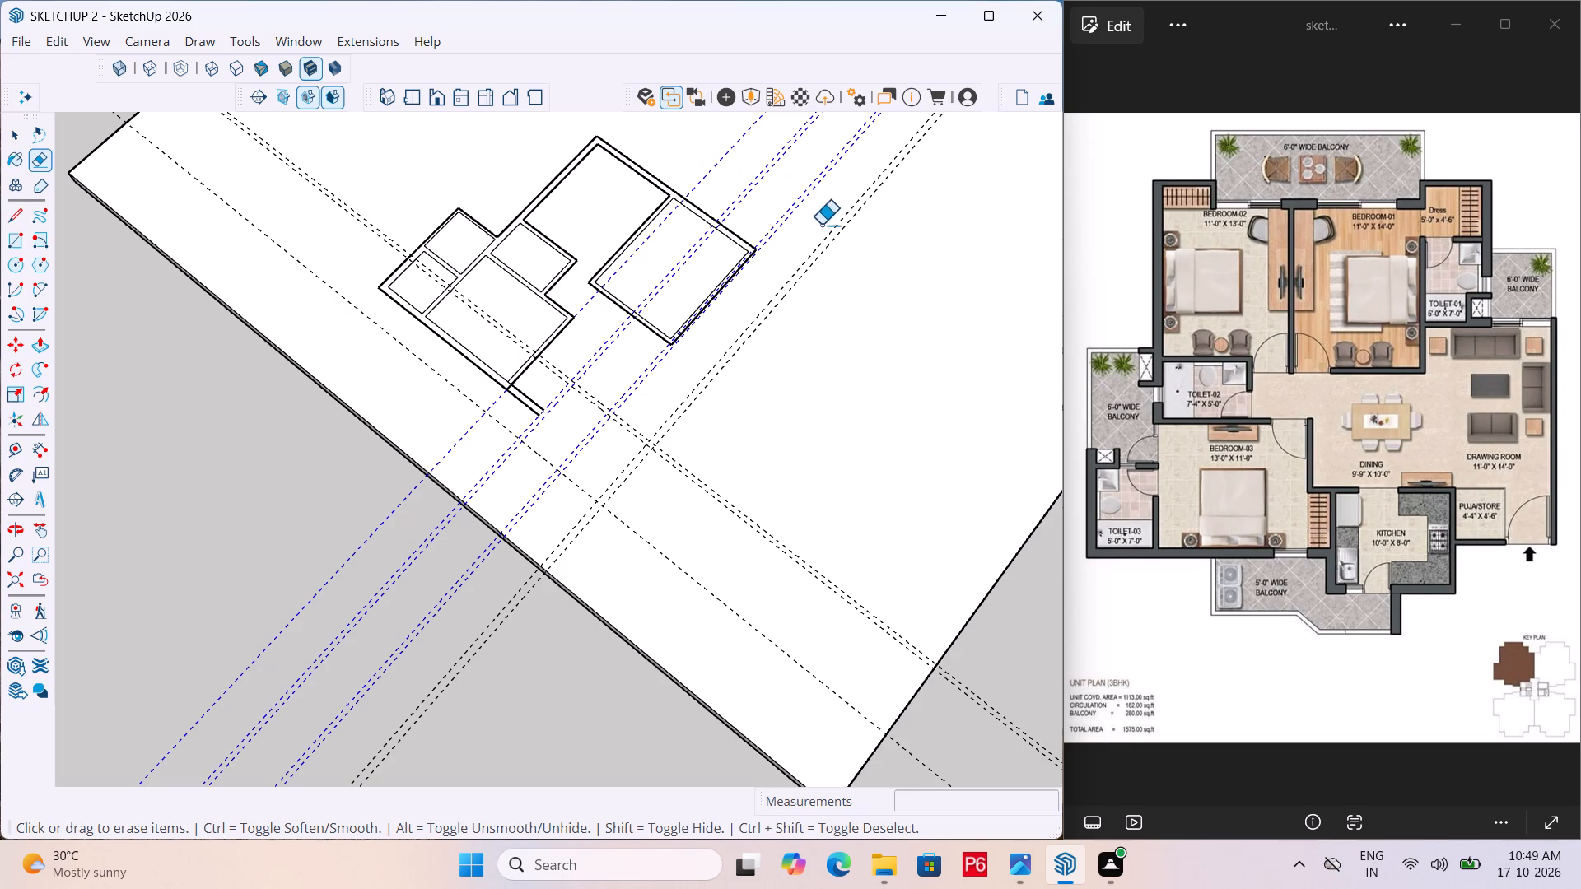
pyautogui.moveTo(821, 225); pyautogui.dragTo(830, 258)
pyautogui.moveTo(709, 414); pyautogui.dragTo(637, 513)
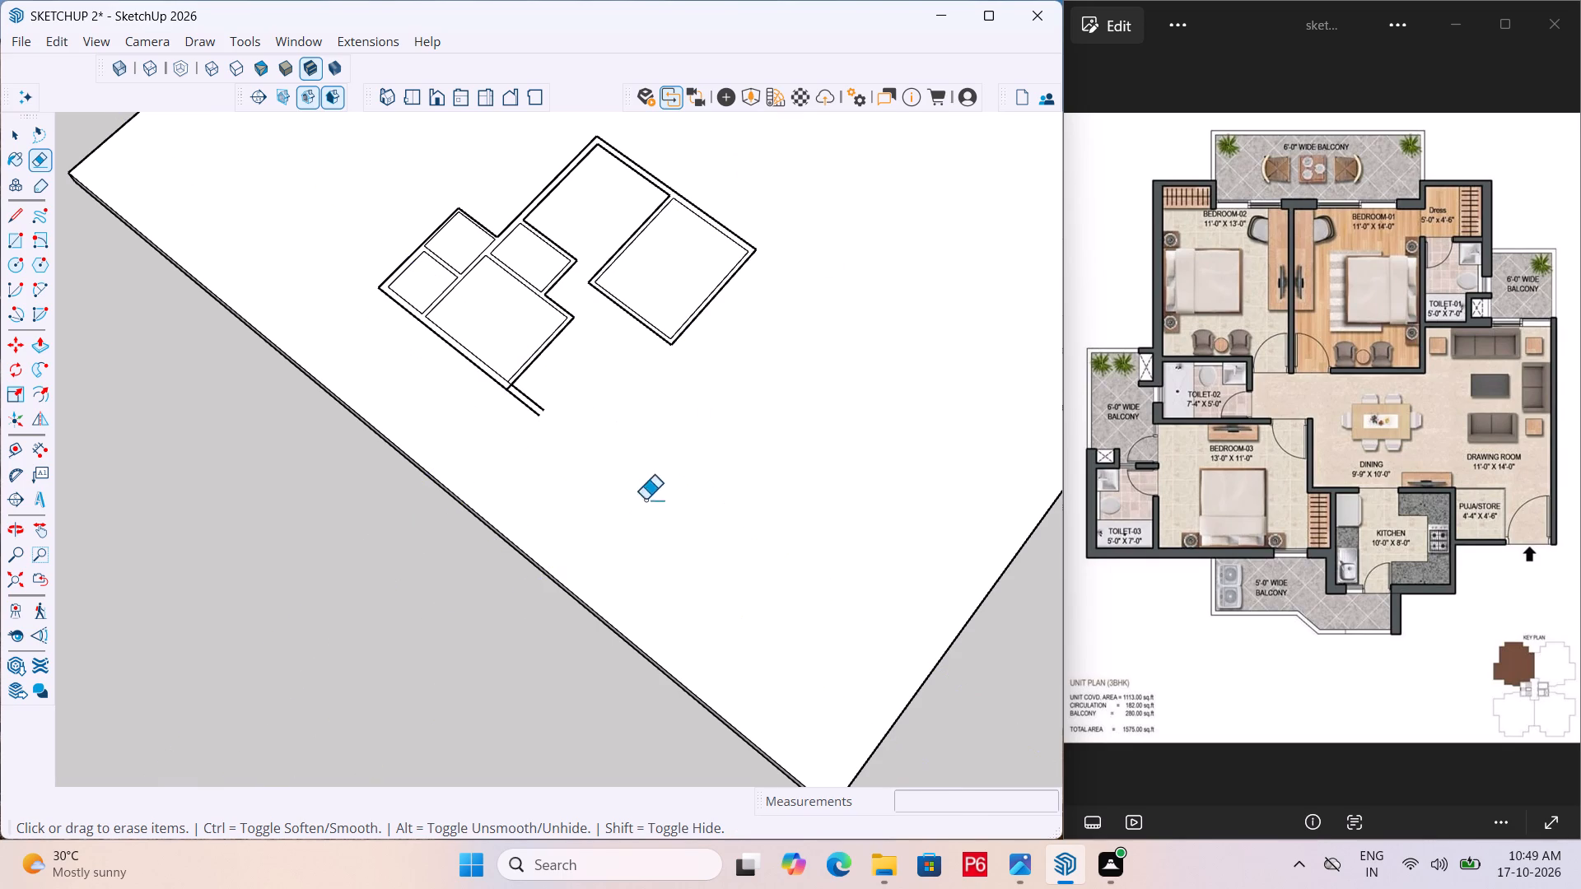
# Save the model with the guides erased.
pyautogui.hotkey('ctrl', 's')
pyautogui.hotkey('ctrl', 's')
pyautogui.hotkey('ctrl', 's')
pyautogui.hotkey('ctrl', 's')
pyautogui.hotkey('ctrl', 's')
pyautogui.hotkey('ctrl', 's')
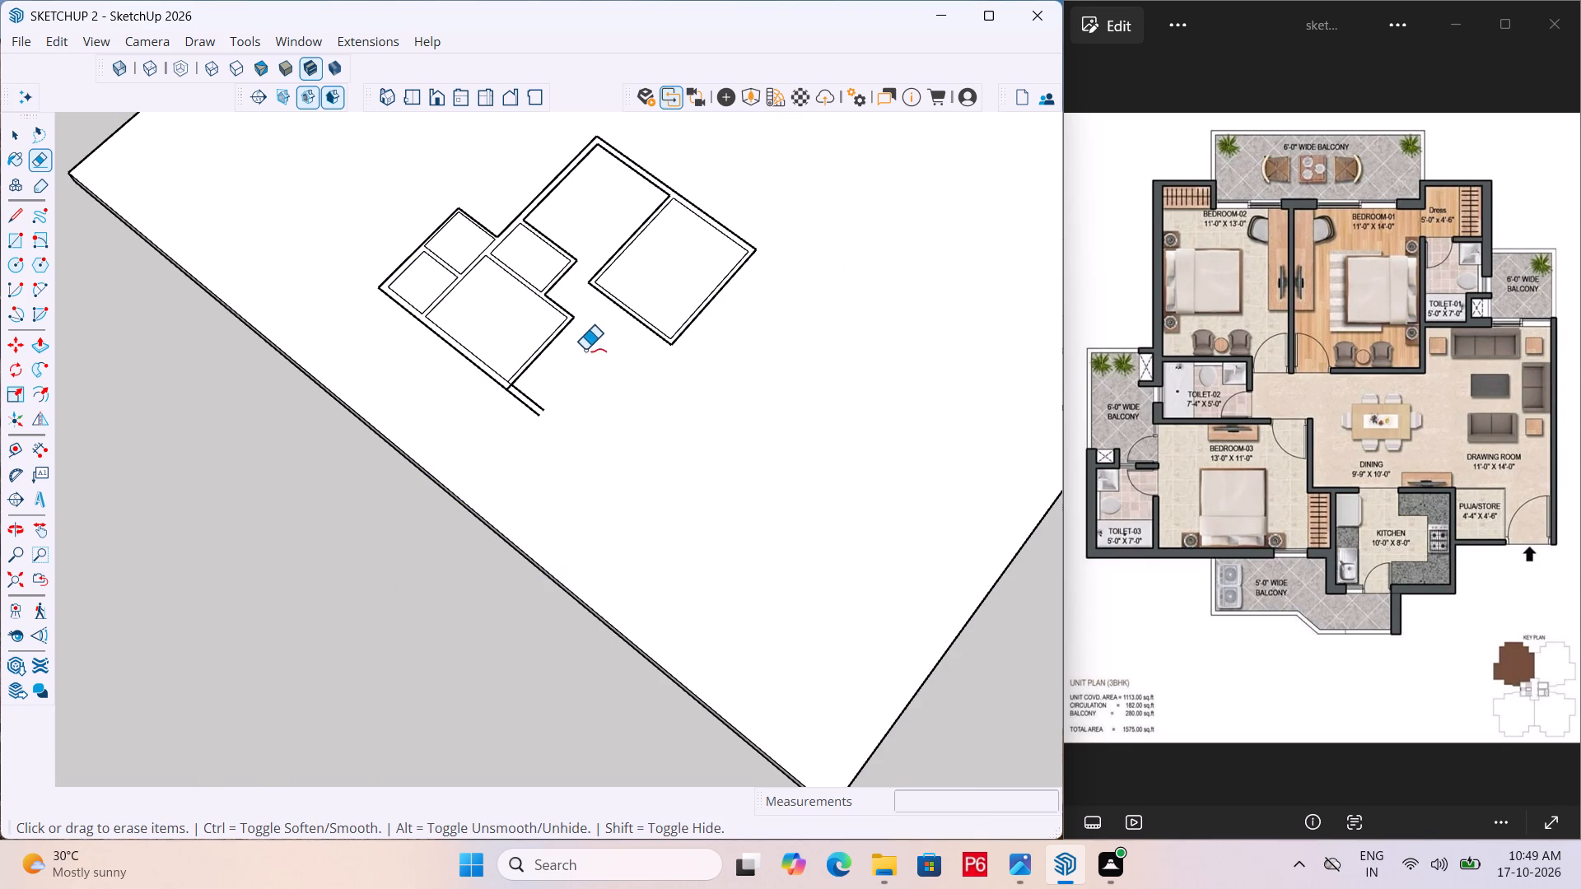
pyautogui.hotkey('ctrl', 's')
# Place a guide 10' from Bedroom-01's outer wall face, across the dining area towards the kitchen.
pyautogui.keyDown('ctrl'); pyautogui.scroll(4, 586, 337); pyautogui.keyUp('ctrl')
pyautogui.moveTo(603, 335); pyautogui.dragTo(663, 324, button='middle')
pyautogui.scroll(4, 701, 318)
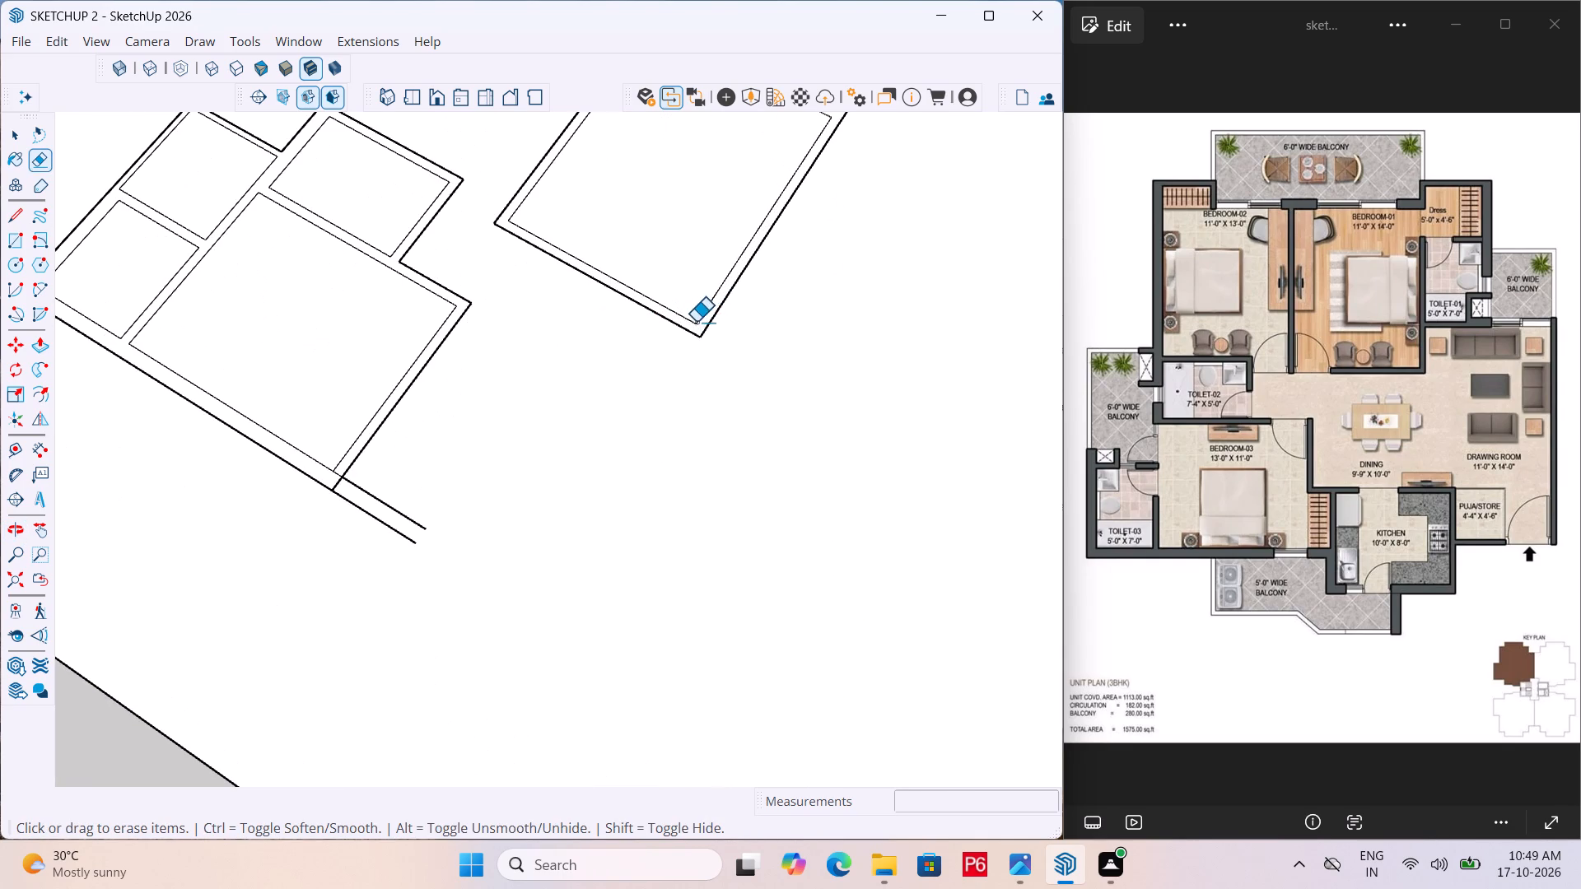
pyautogui.press('t')
pyautogui.click(674, 330)
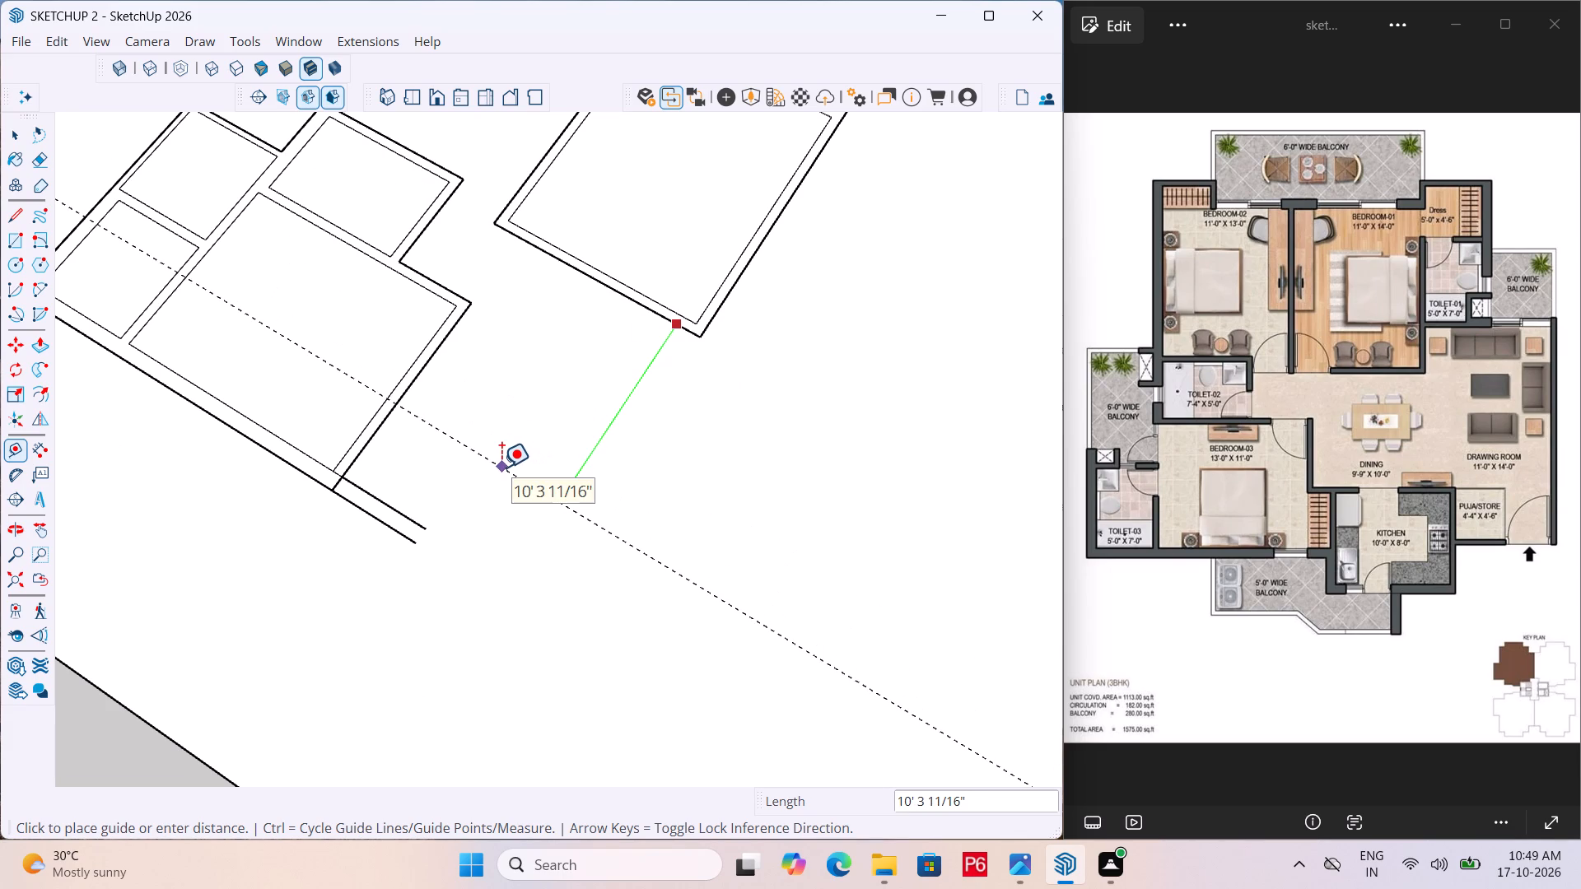
pyautogui.write("10'")
pyautogui.press('Return')
pyautogui.press('space')
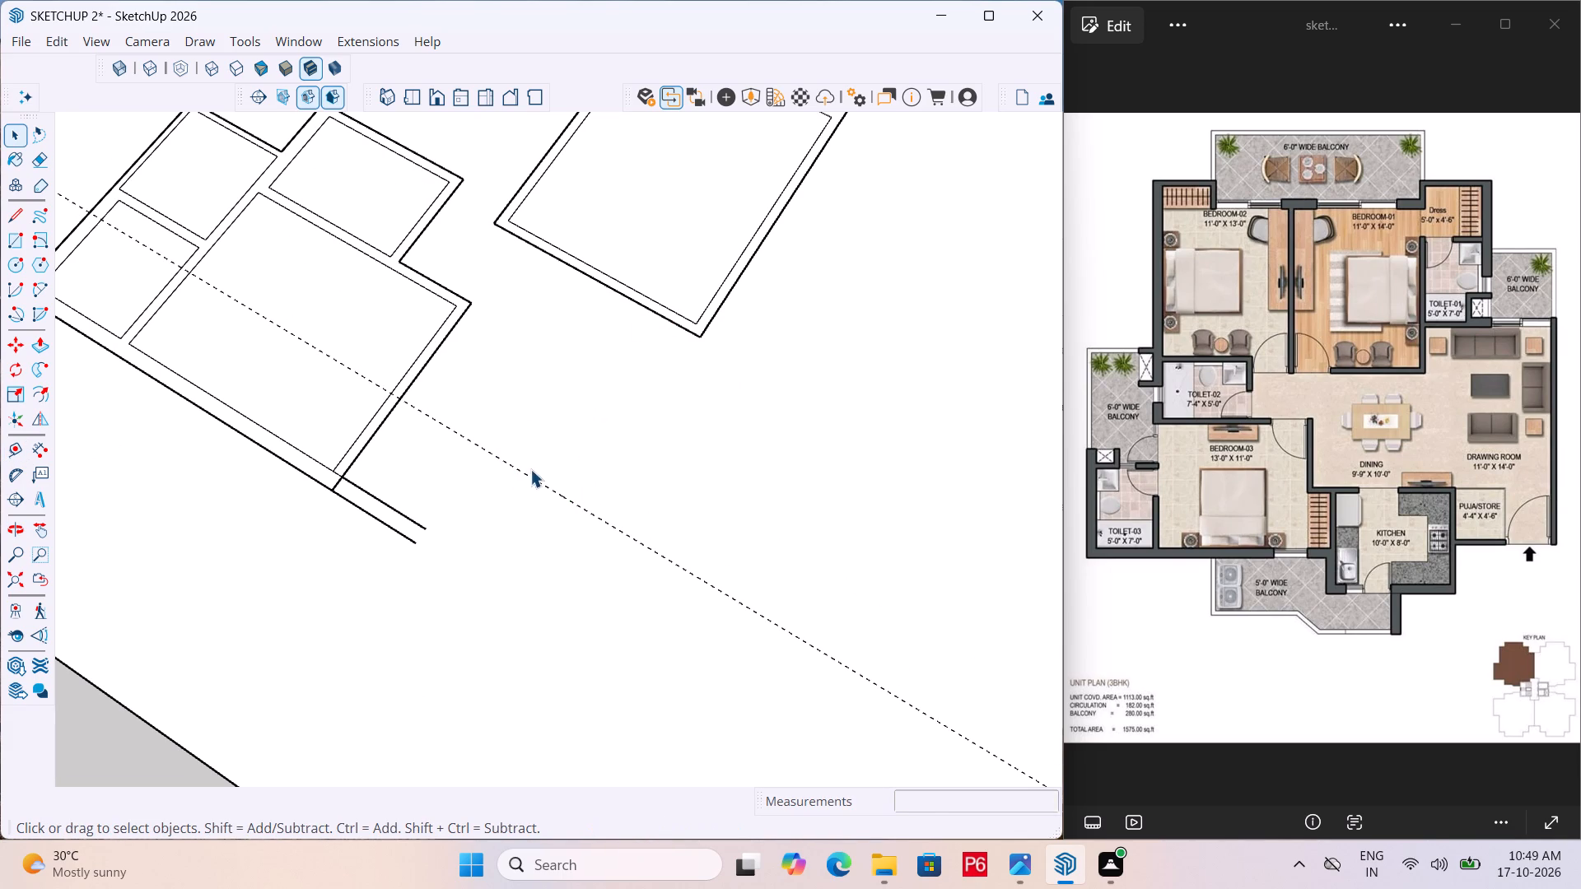
# Place a parallel guide 6" from the dining-area guide, on its kitchen side, to mark the wall thickness.
pyautogui.press('t')
pyautogui.click(529, 482)
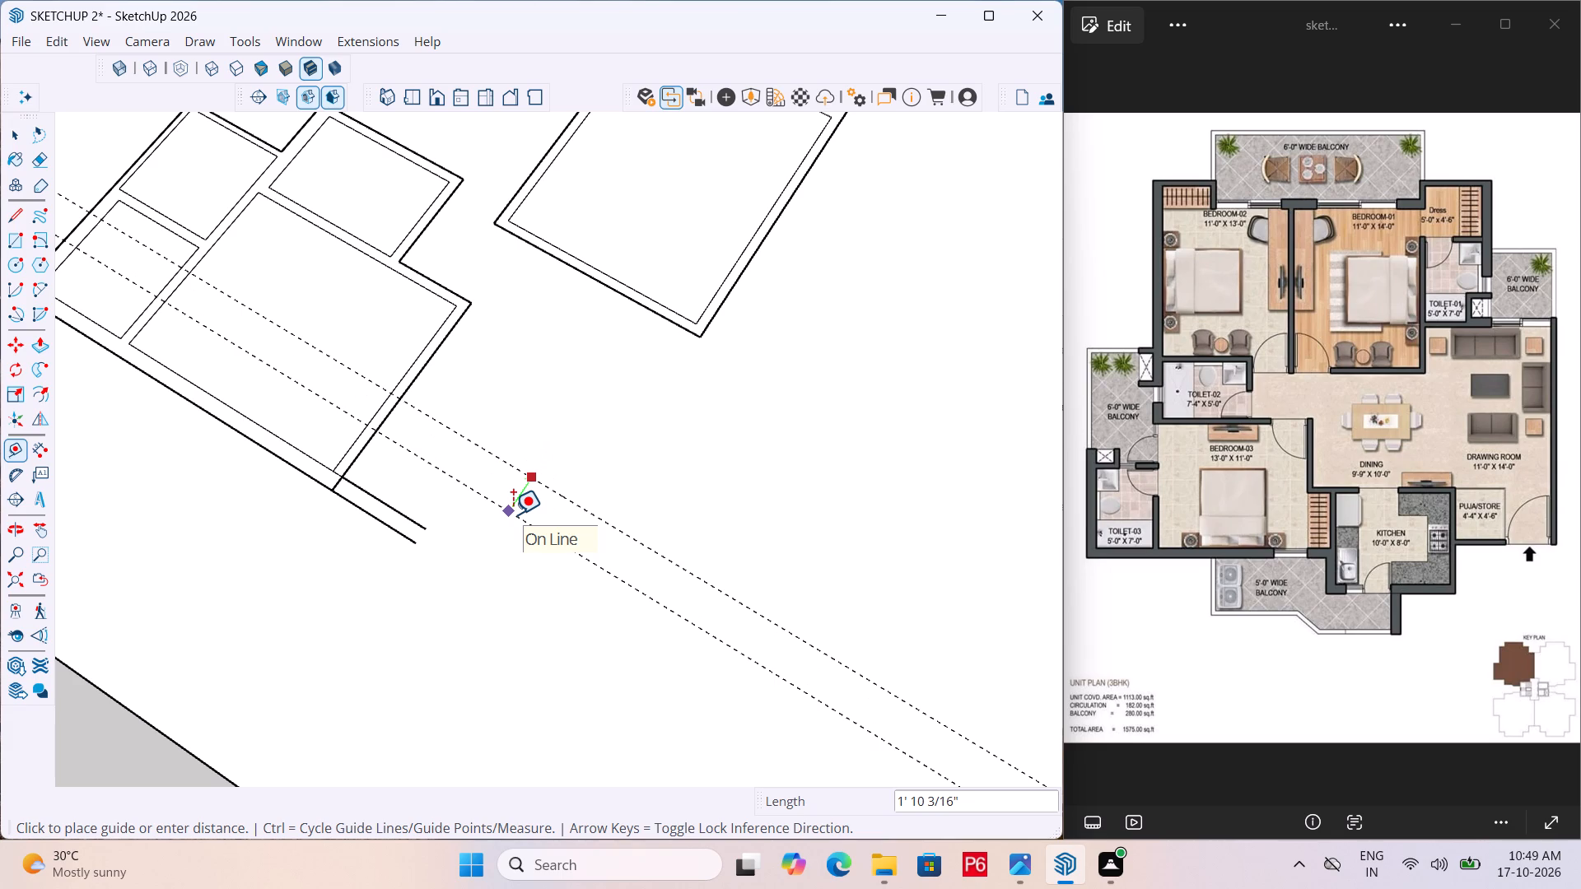
pyautogui.write('6"')
pyautogui.press('Return')
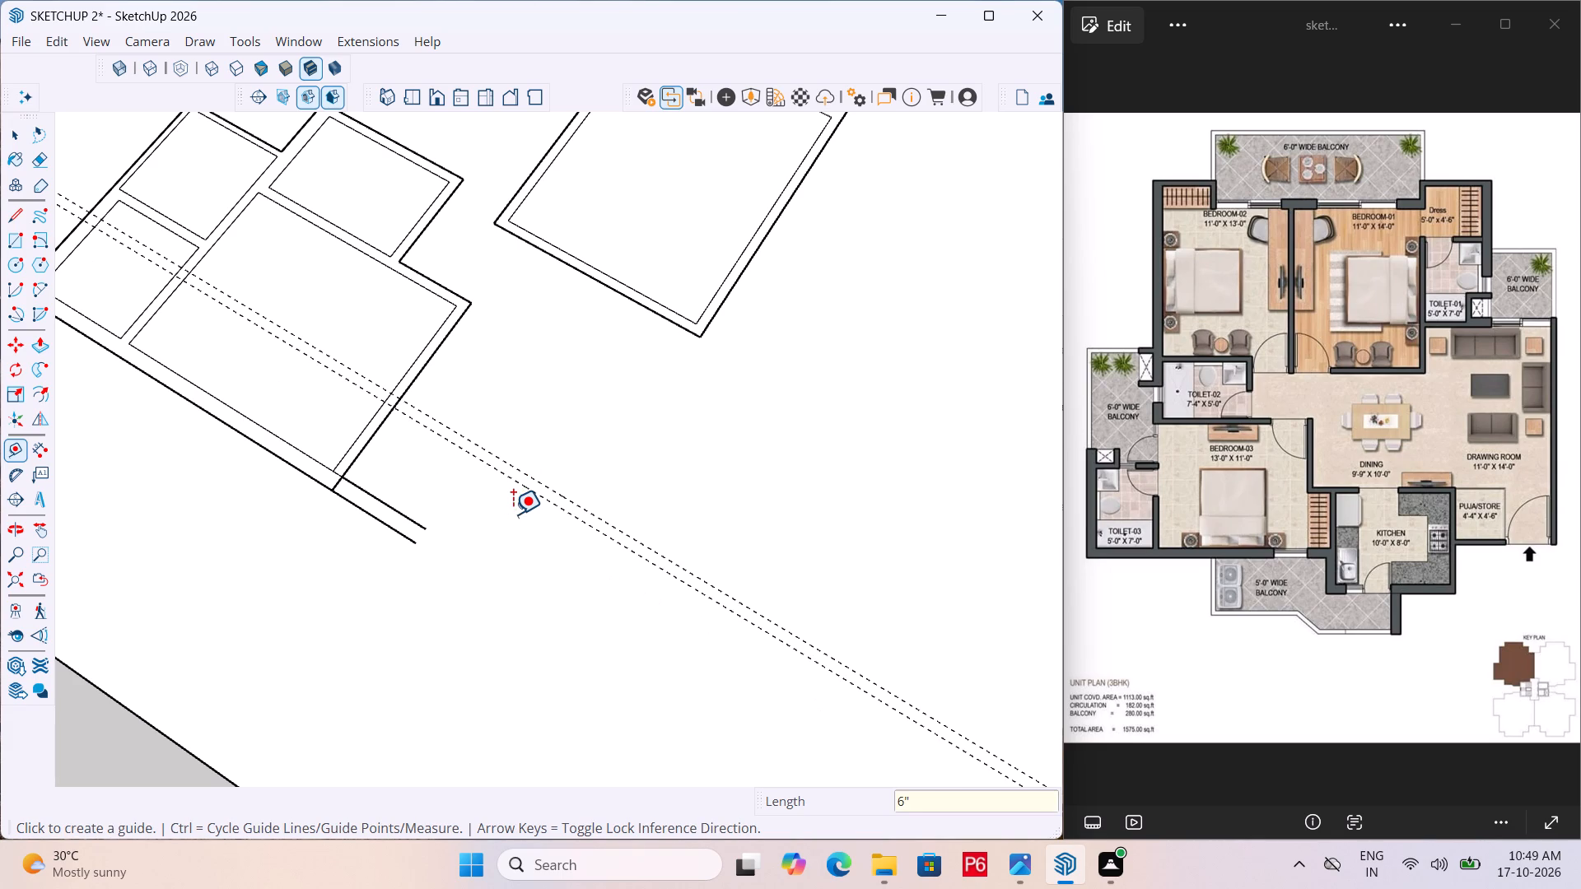
pyautogui.press('space')
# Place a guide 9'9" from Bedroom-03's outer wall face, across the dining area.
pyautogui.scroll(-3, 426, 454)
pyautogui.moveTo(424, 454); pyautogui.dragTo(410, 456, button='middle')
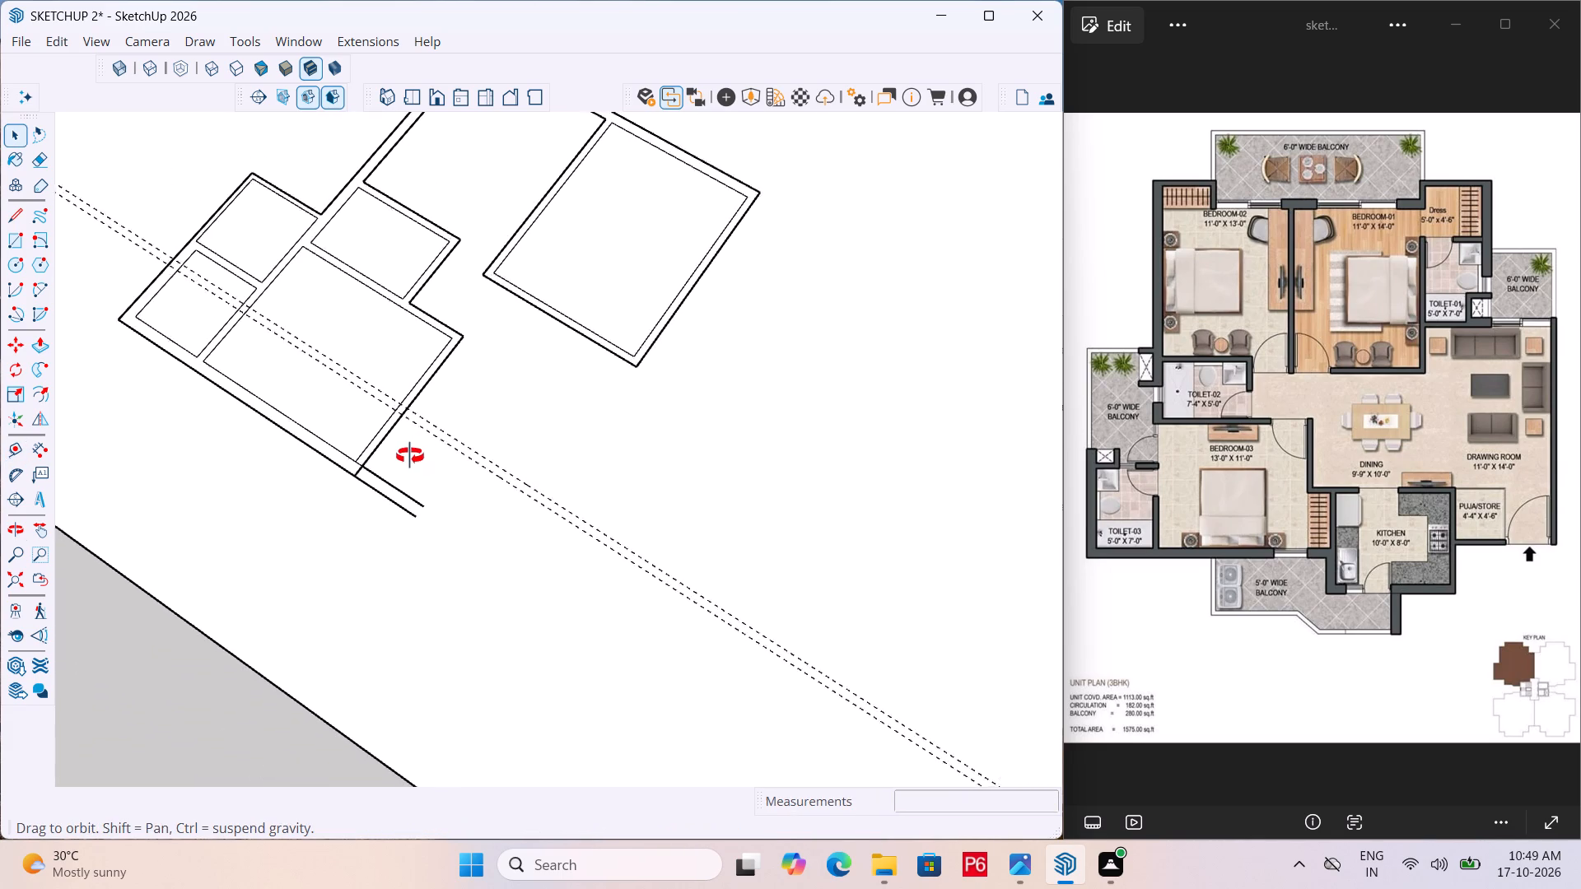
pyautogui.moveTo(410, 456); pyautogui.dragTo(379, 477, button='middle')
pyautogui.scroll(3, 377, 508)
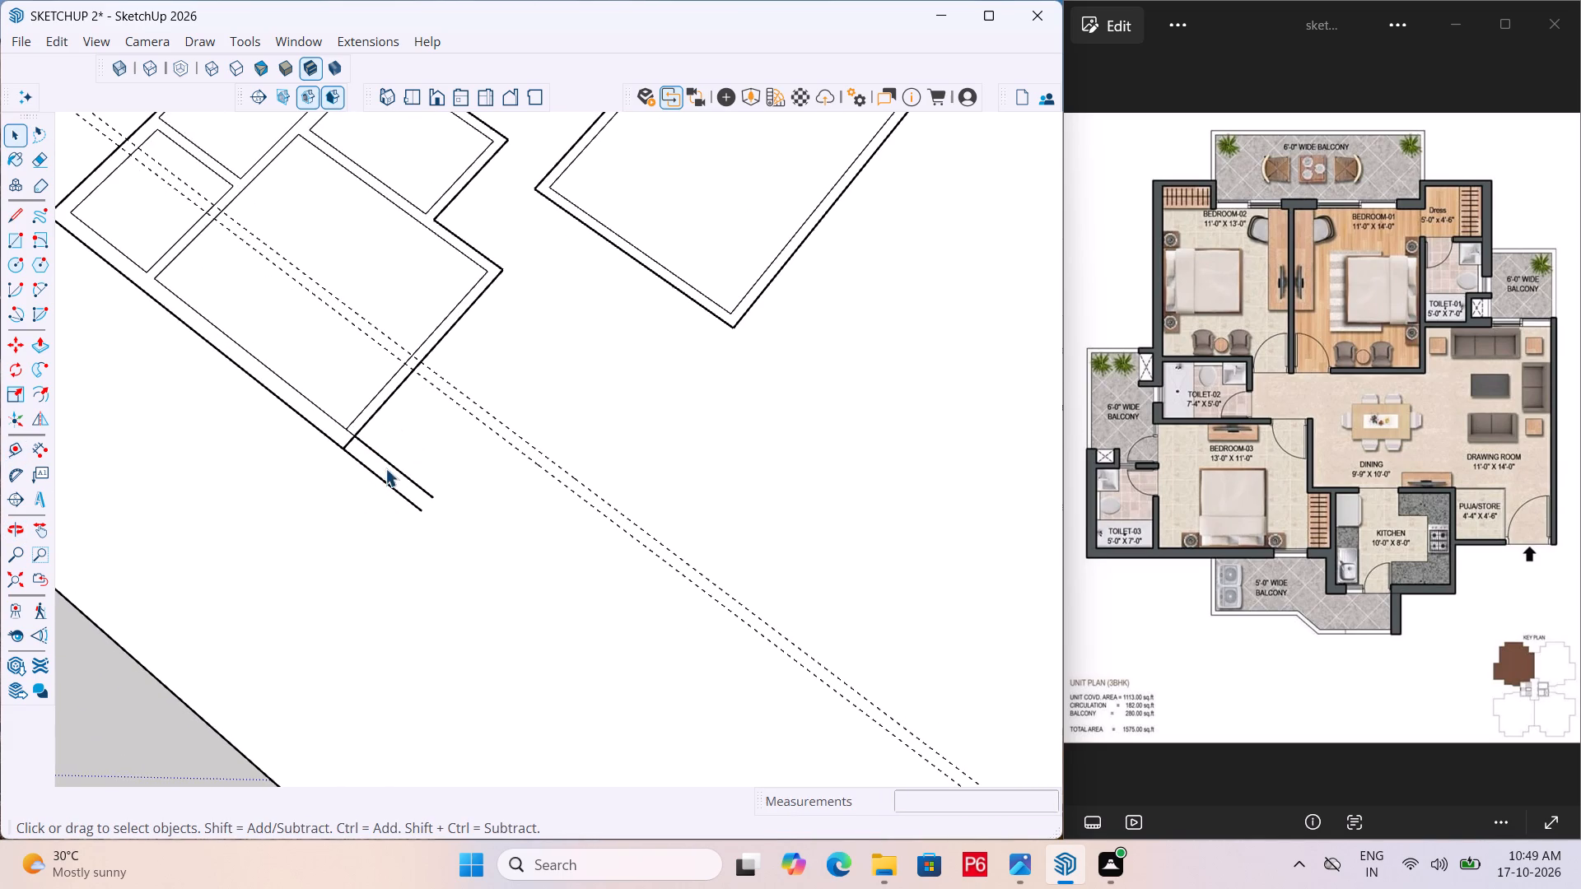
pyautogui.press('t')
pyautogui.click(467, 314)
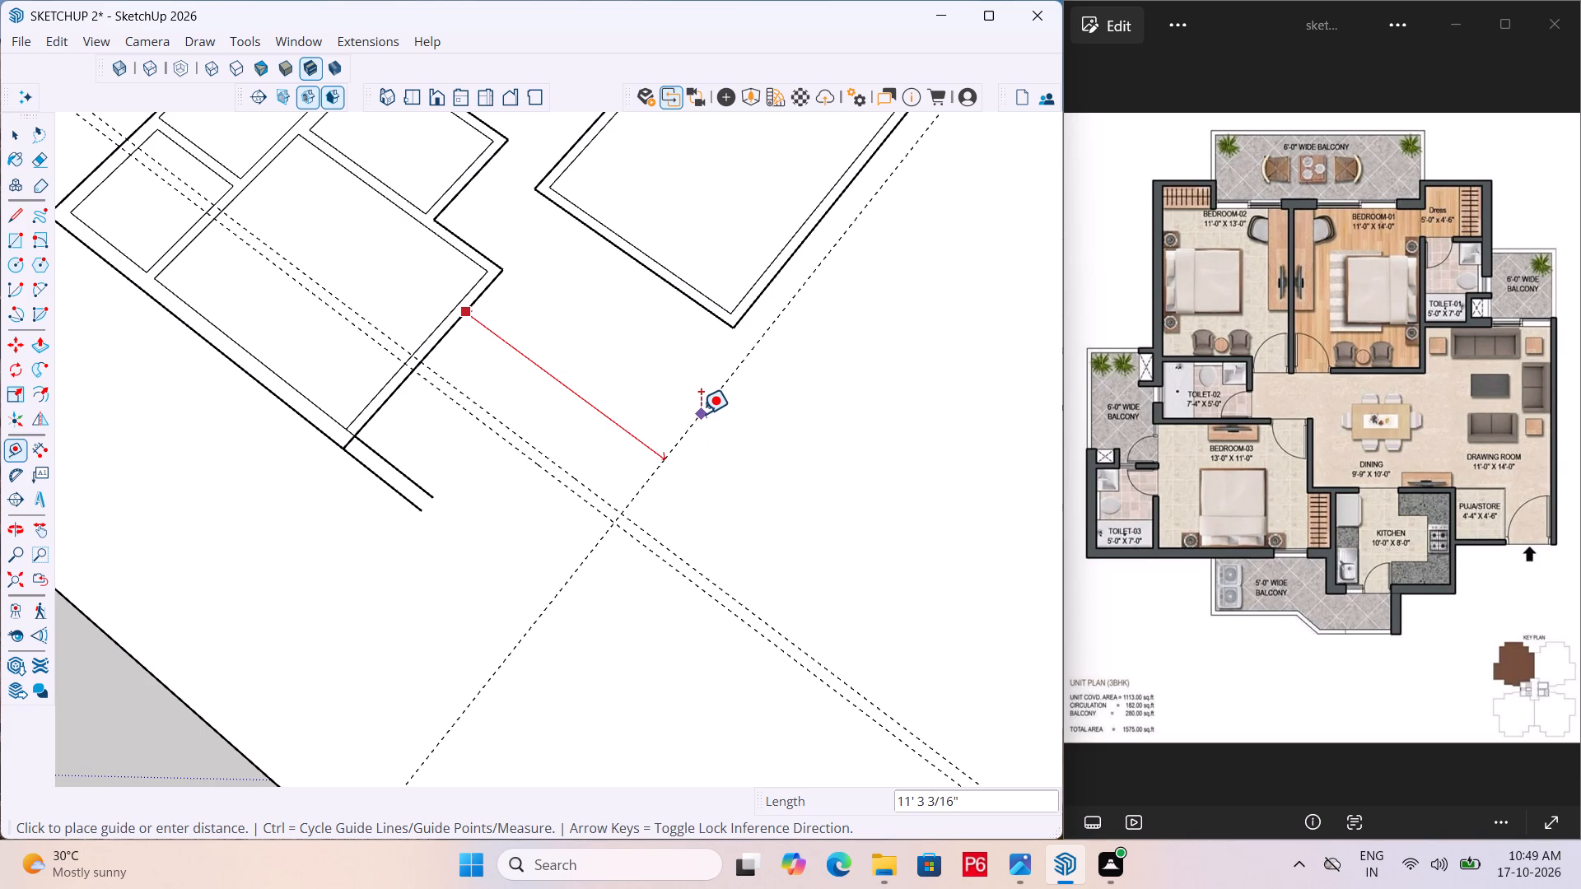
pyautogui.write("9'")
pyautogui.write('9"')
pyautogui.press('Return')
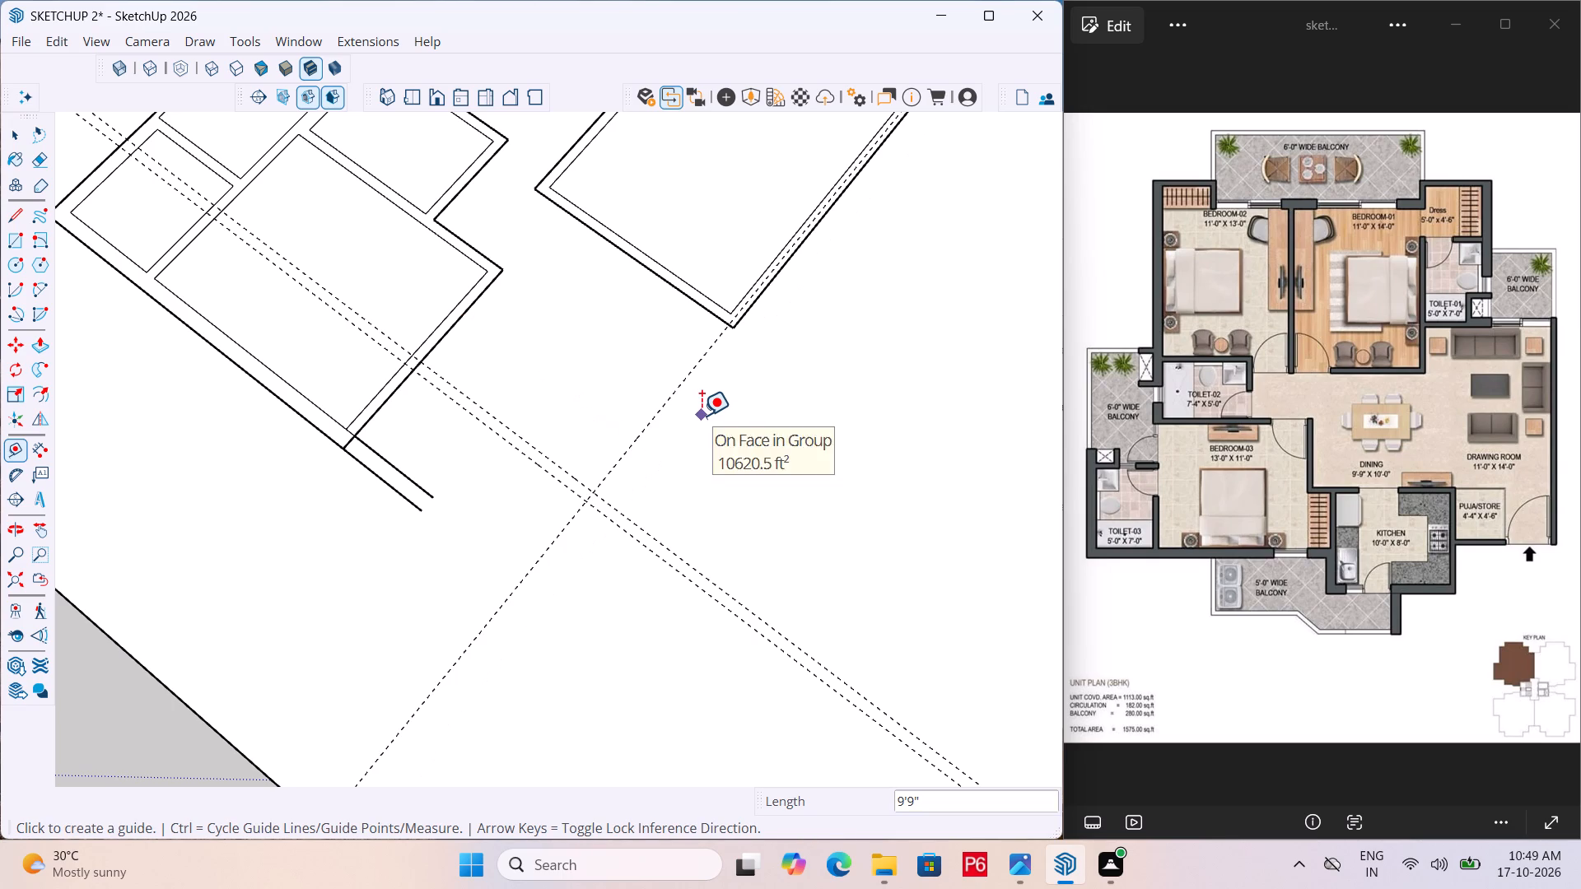
# Save the model.
pyautogui.hotkey('ctrl', 's')
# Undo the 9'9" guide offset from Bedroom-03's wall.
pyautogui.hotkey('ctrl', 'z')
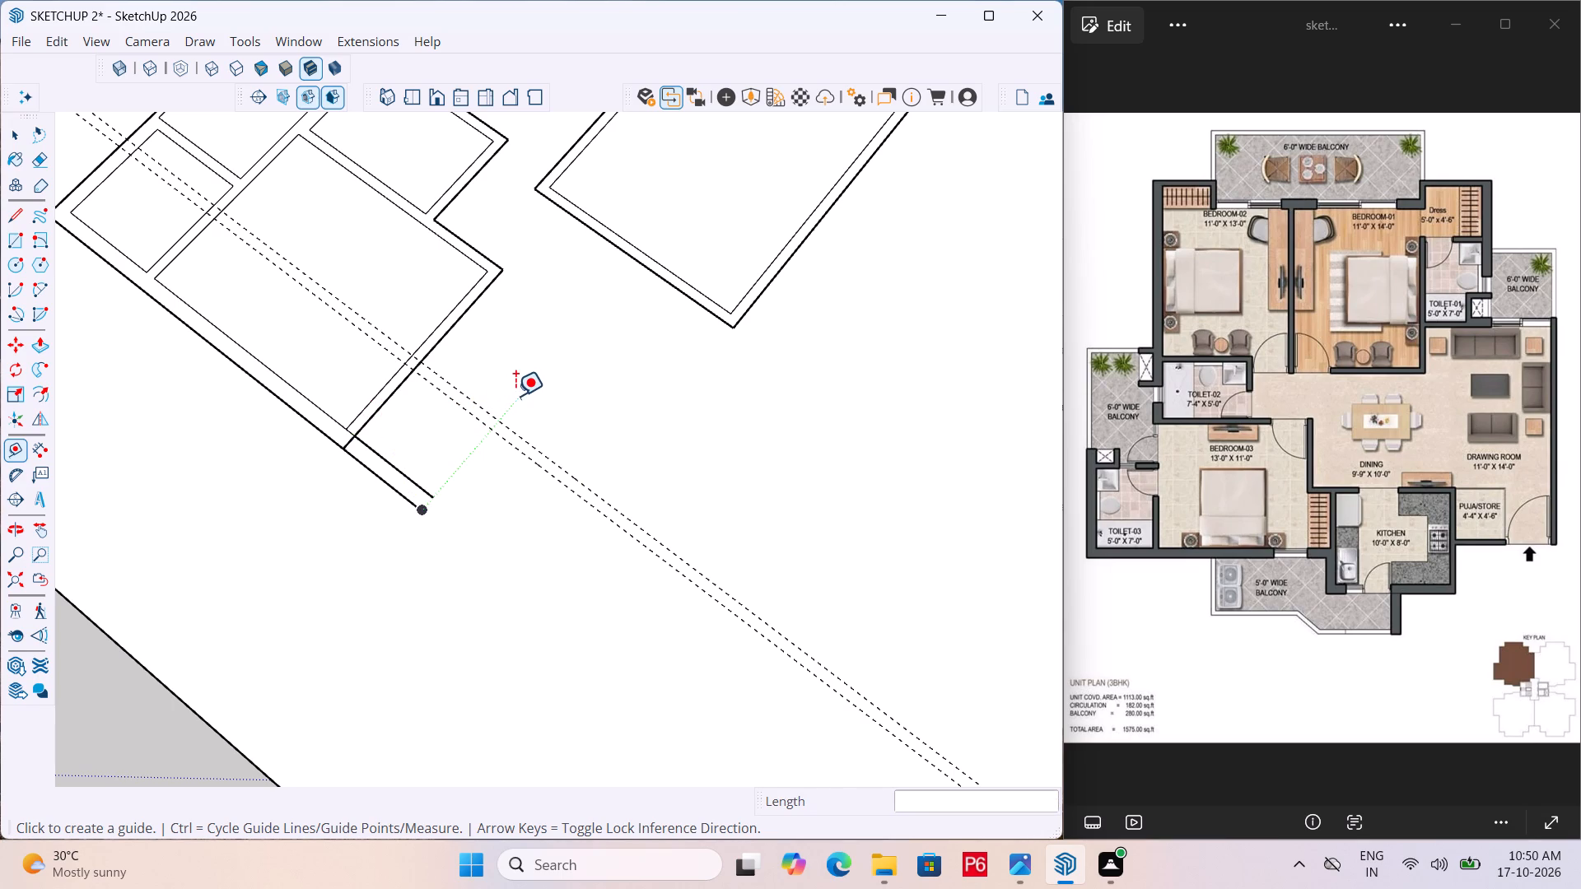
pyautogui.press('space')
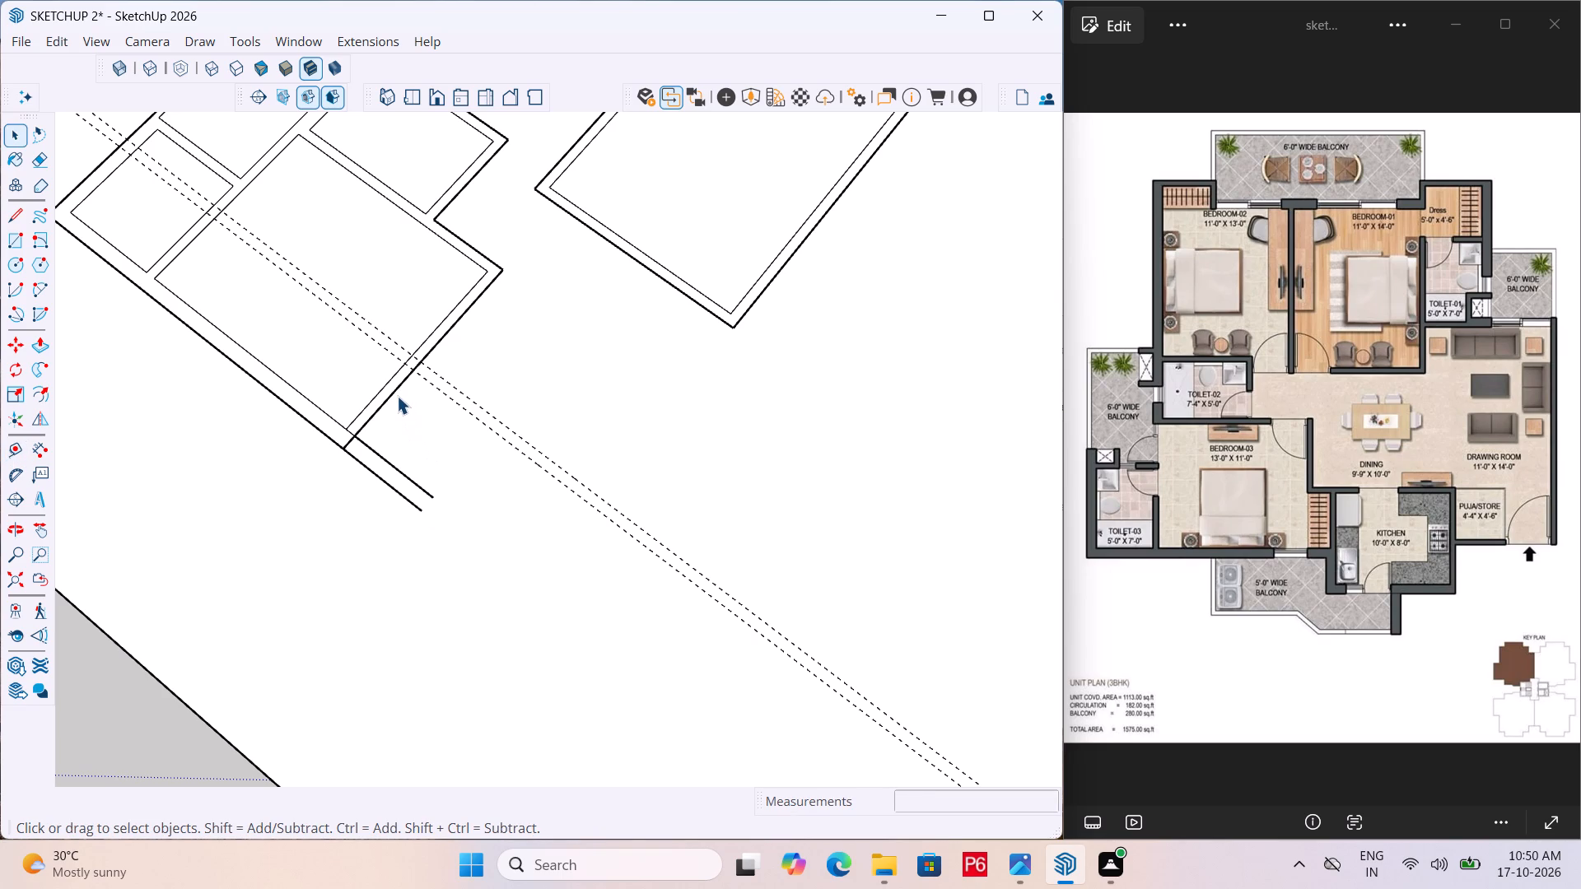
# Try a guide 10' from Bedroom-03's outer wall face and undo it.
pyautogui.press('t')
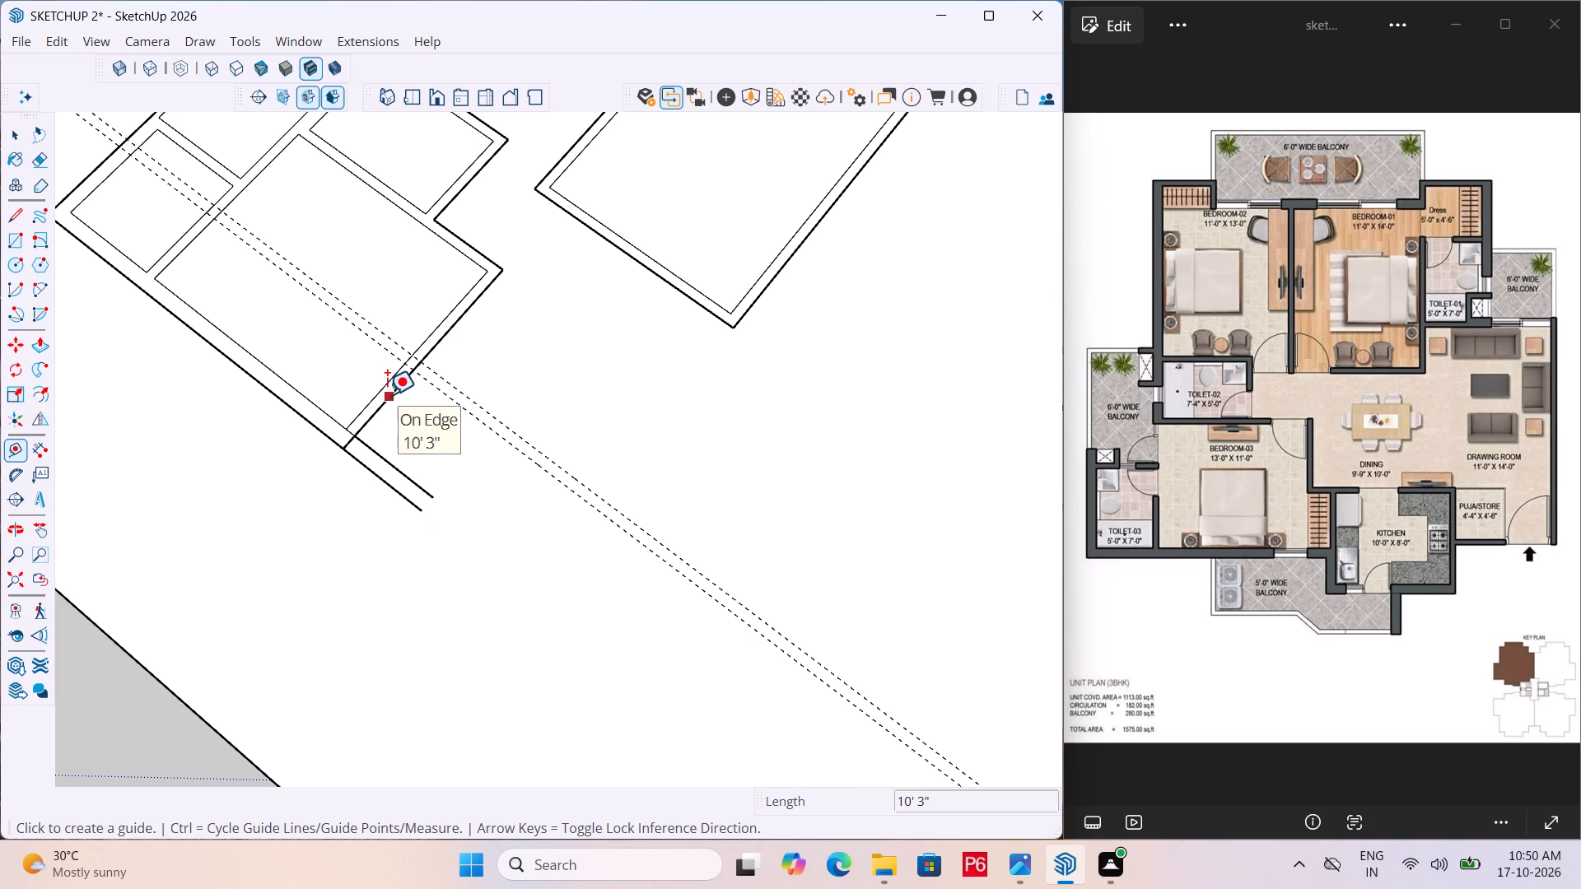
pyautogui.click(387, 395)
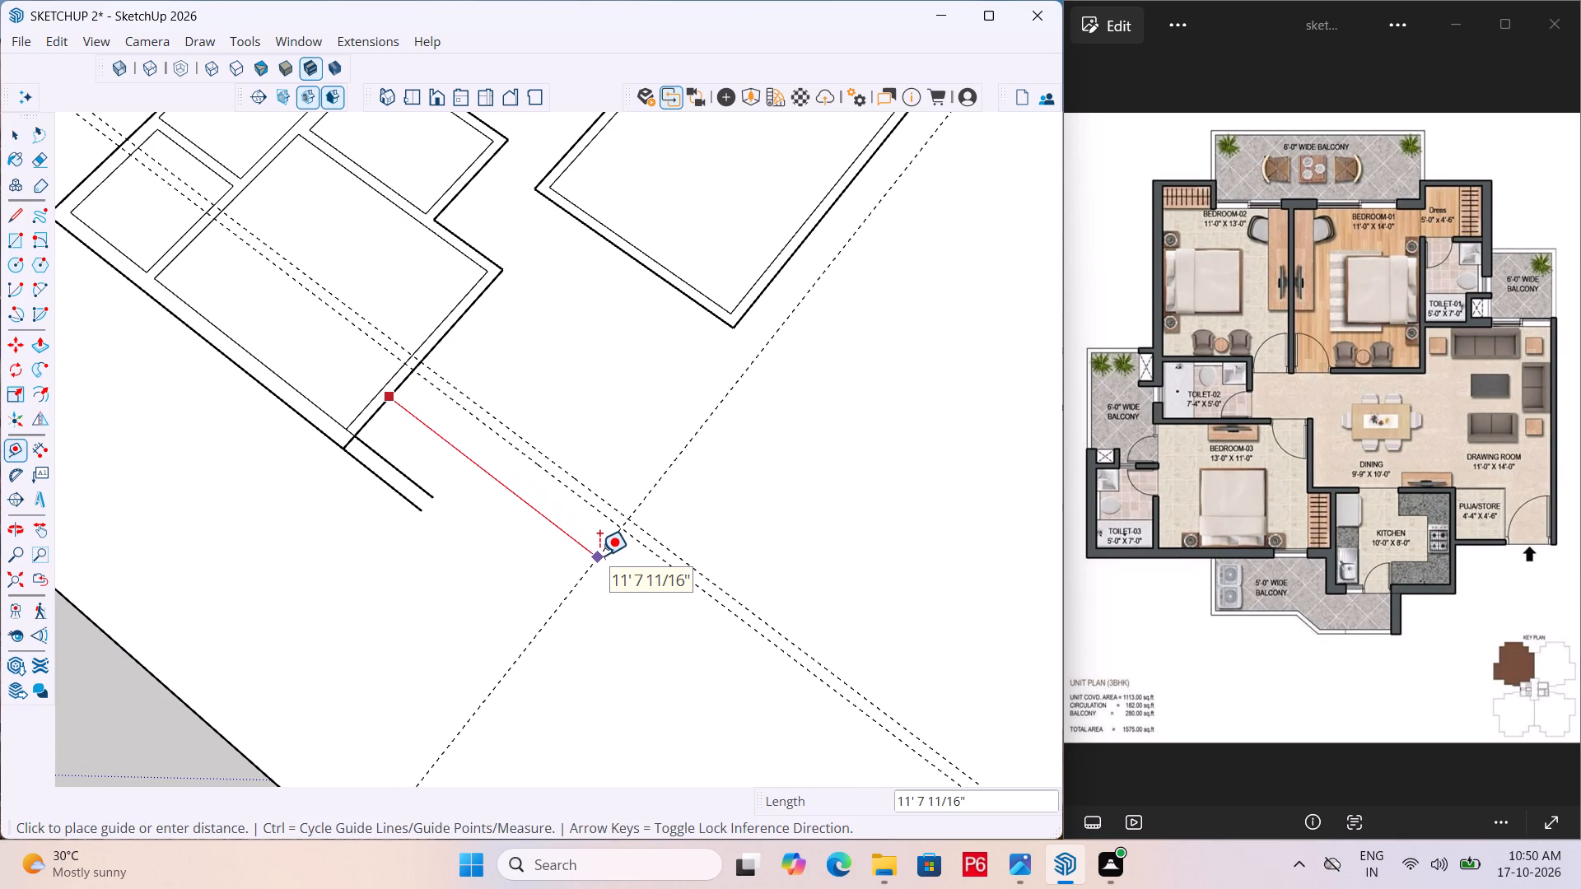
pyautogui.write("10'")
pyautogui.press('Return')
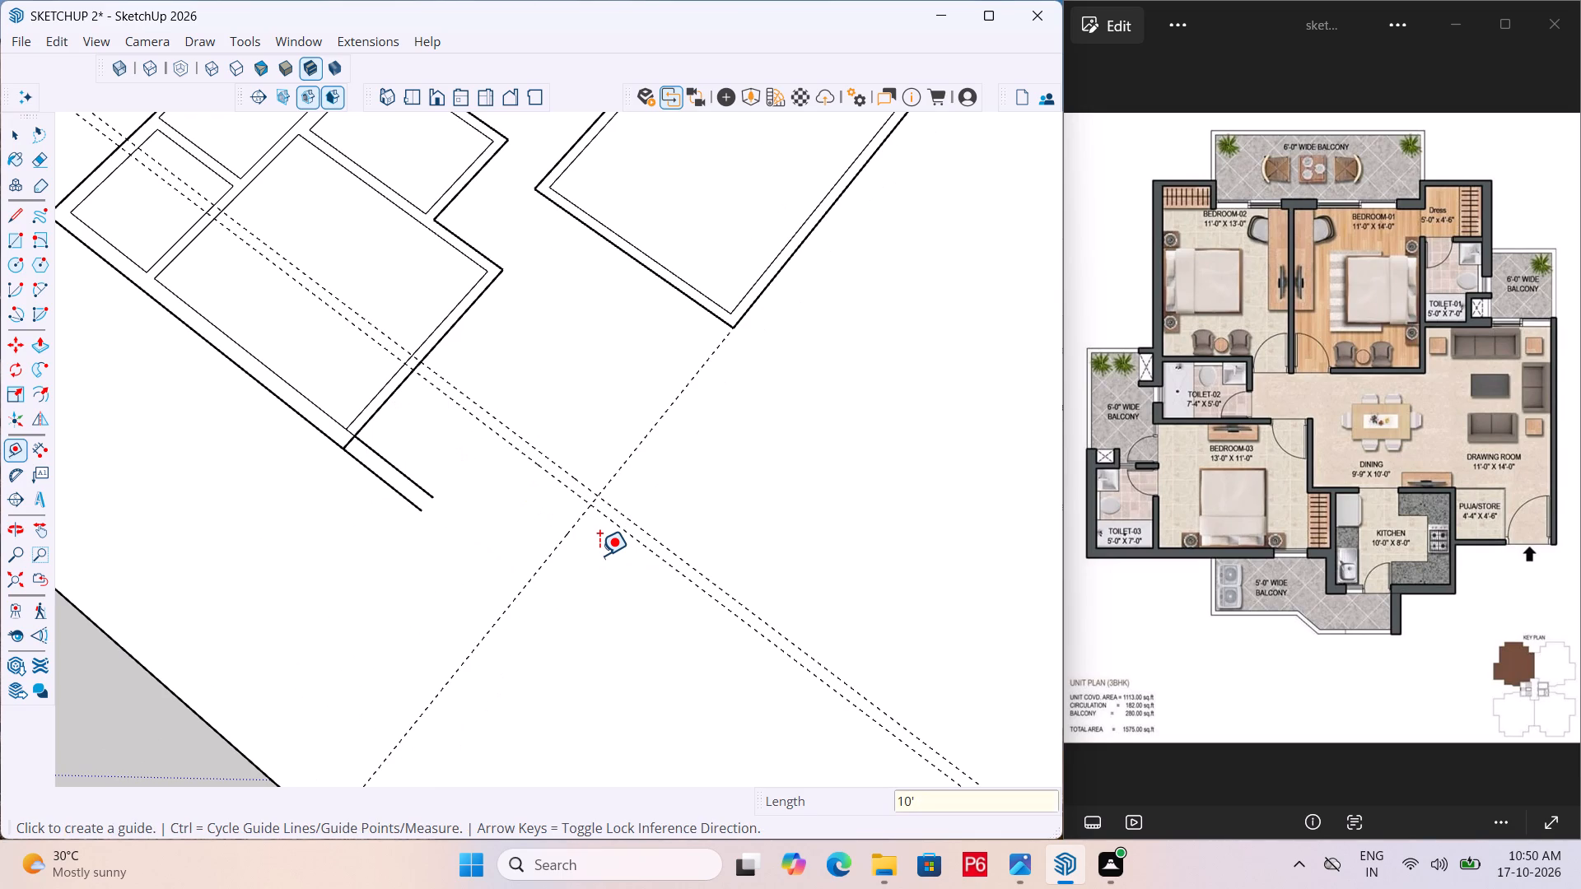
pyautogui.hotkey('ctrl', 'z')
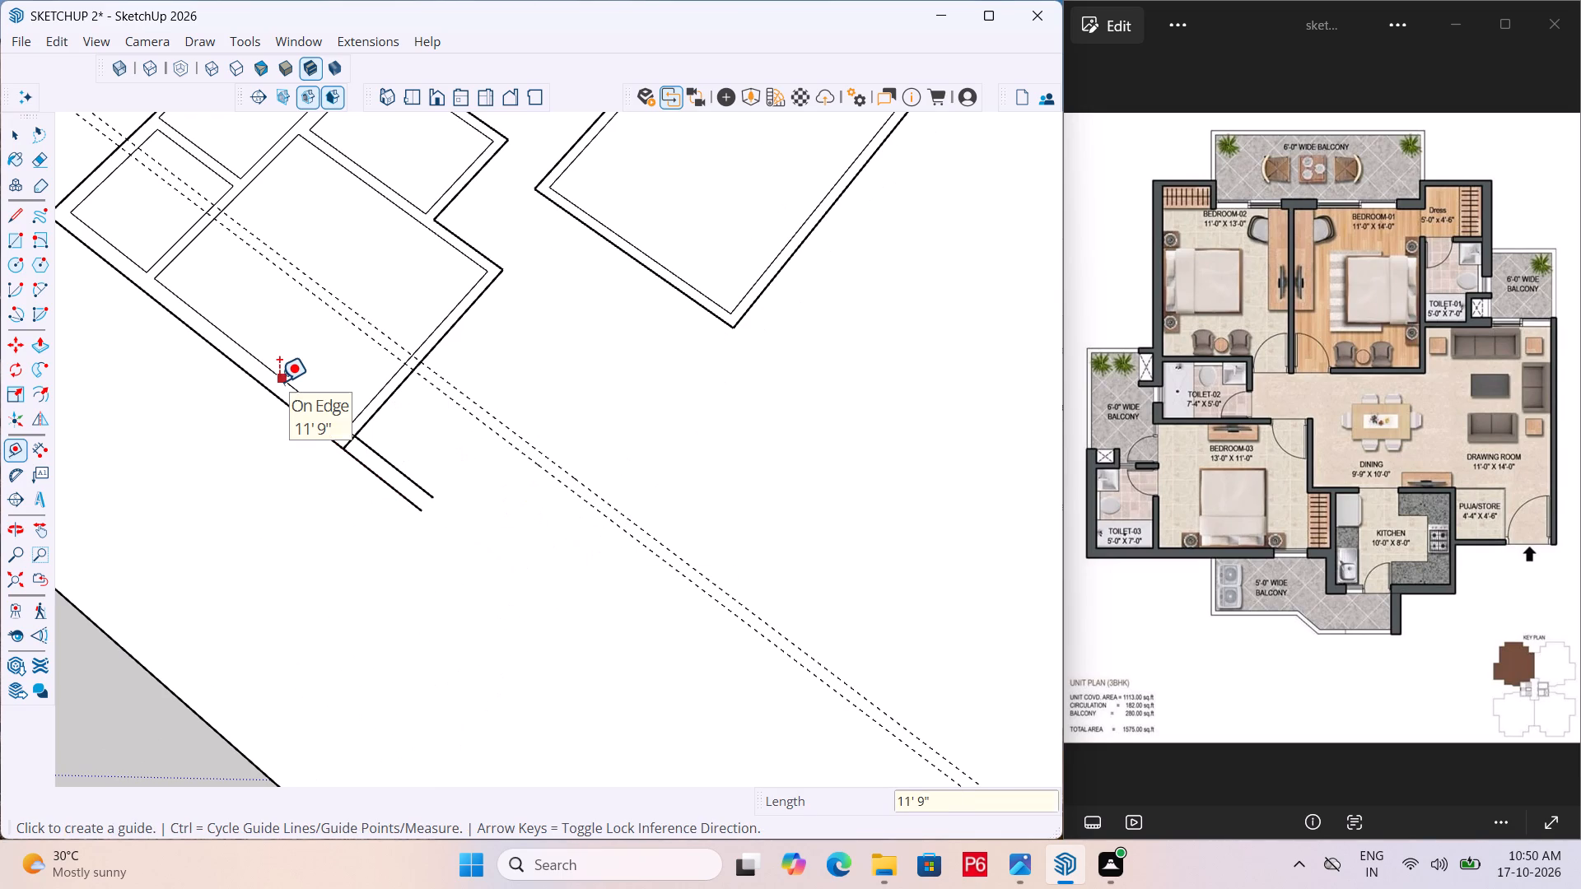
# Draw a 6" line across the thickness of Bedroom-03's dining-side wall along the kitchen-side guide.
pyautogui.scroll(4, 279, 382)
pyautogui.scroll(1, 408, 397)
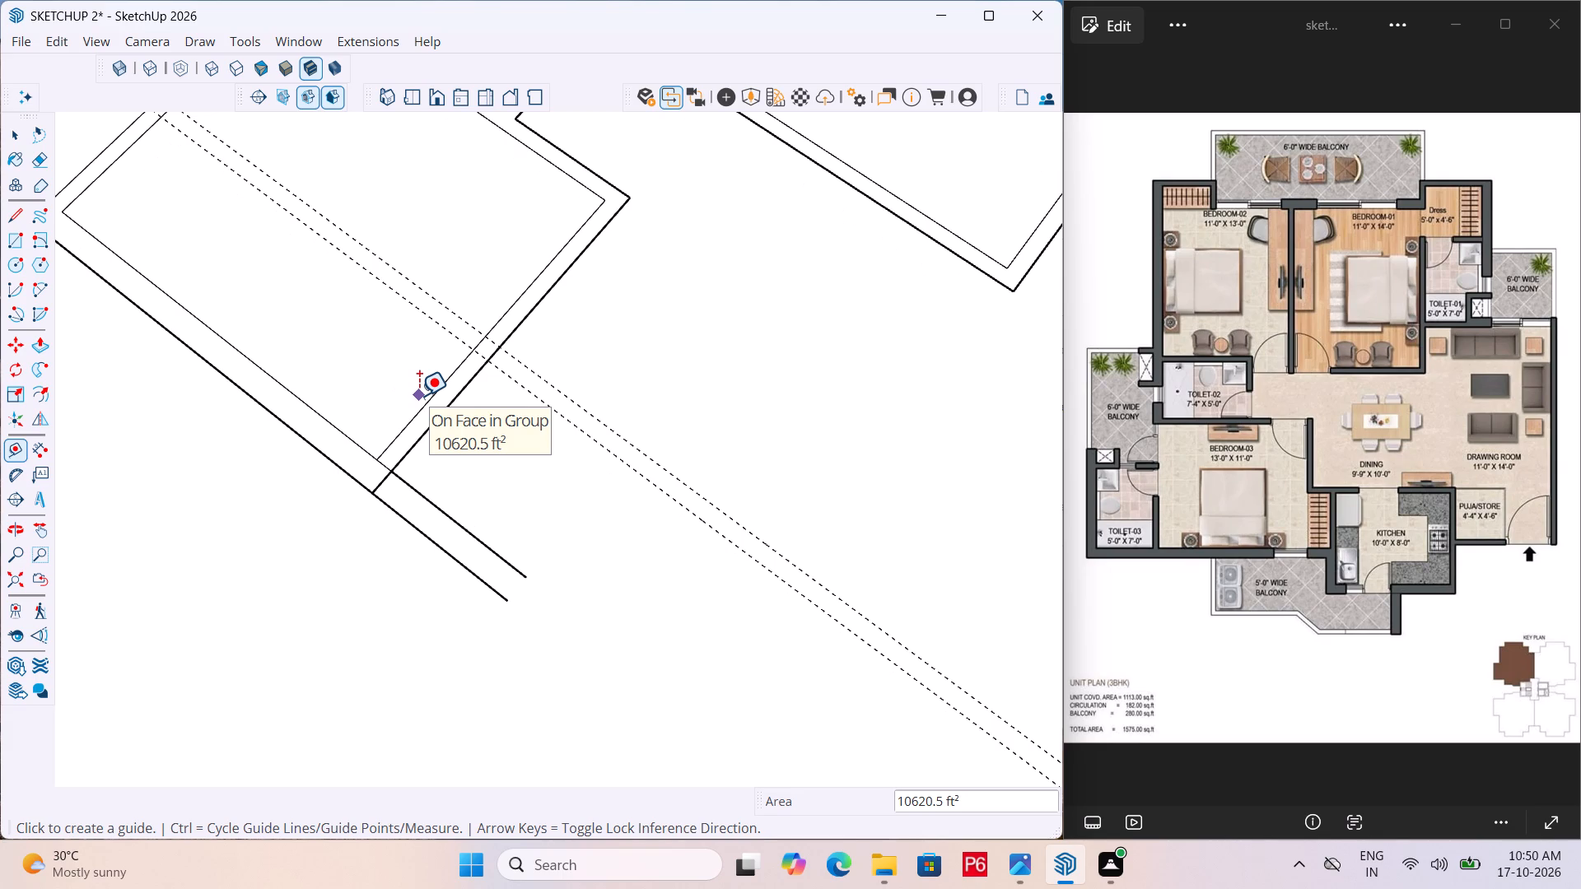
pyautogui.press('l')
pyautogui.scroll(4, 434, 383)
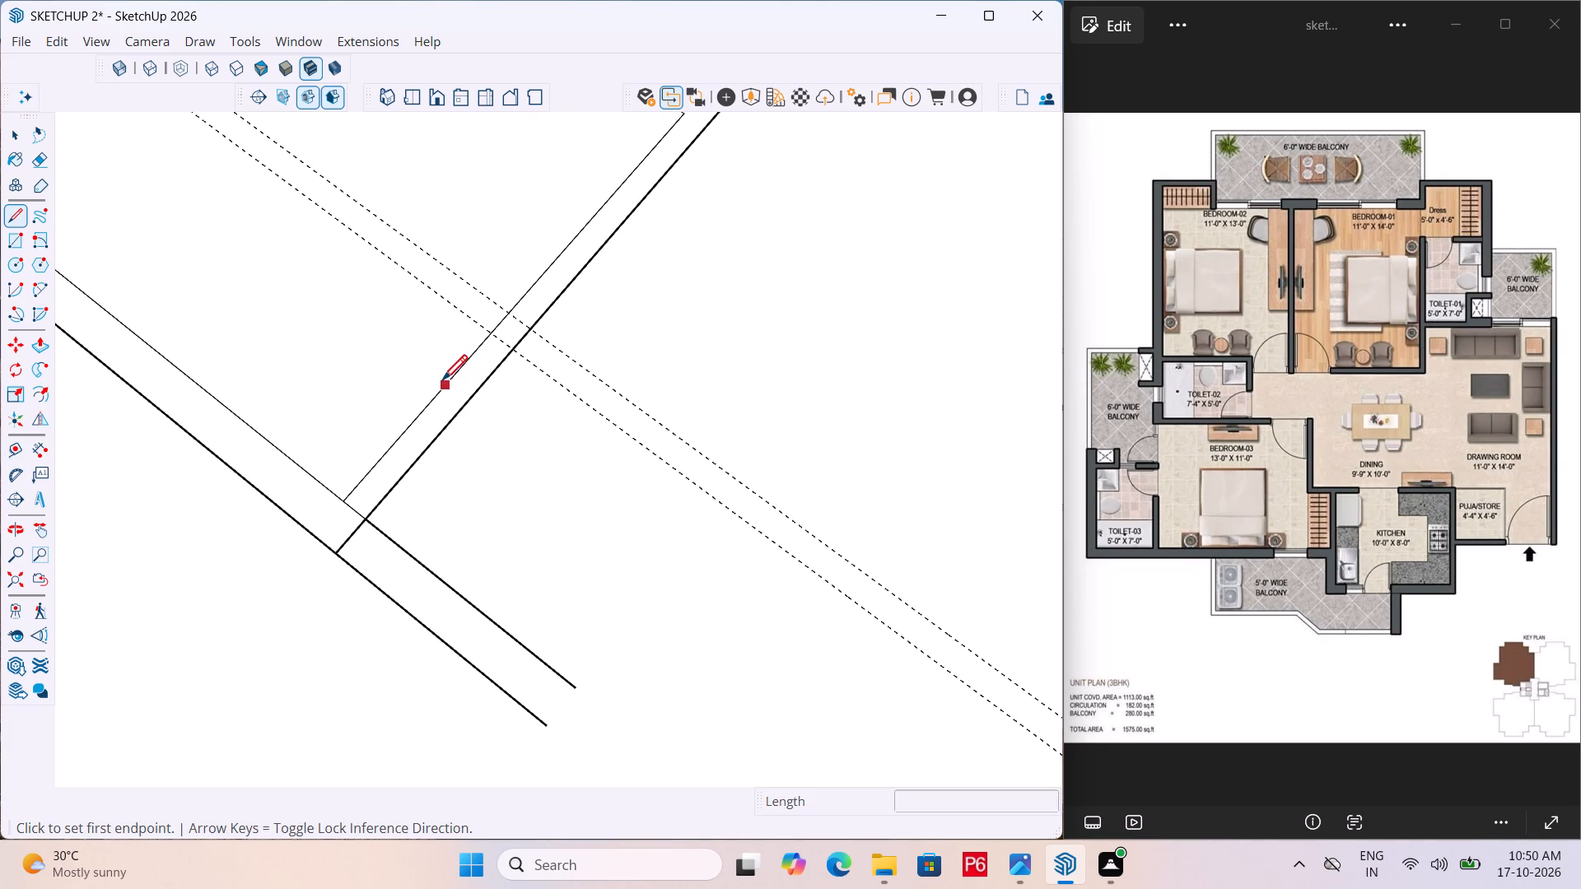
pyautogui.click(497, 335)
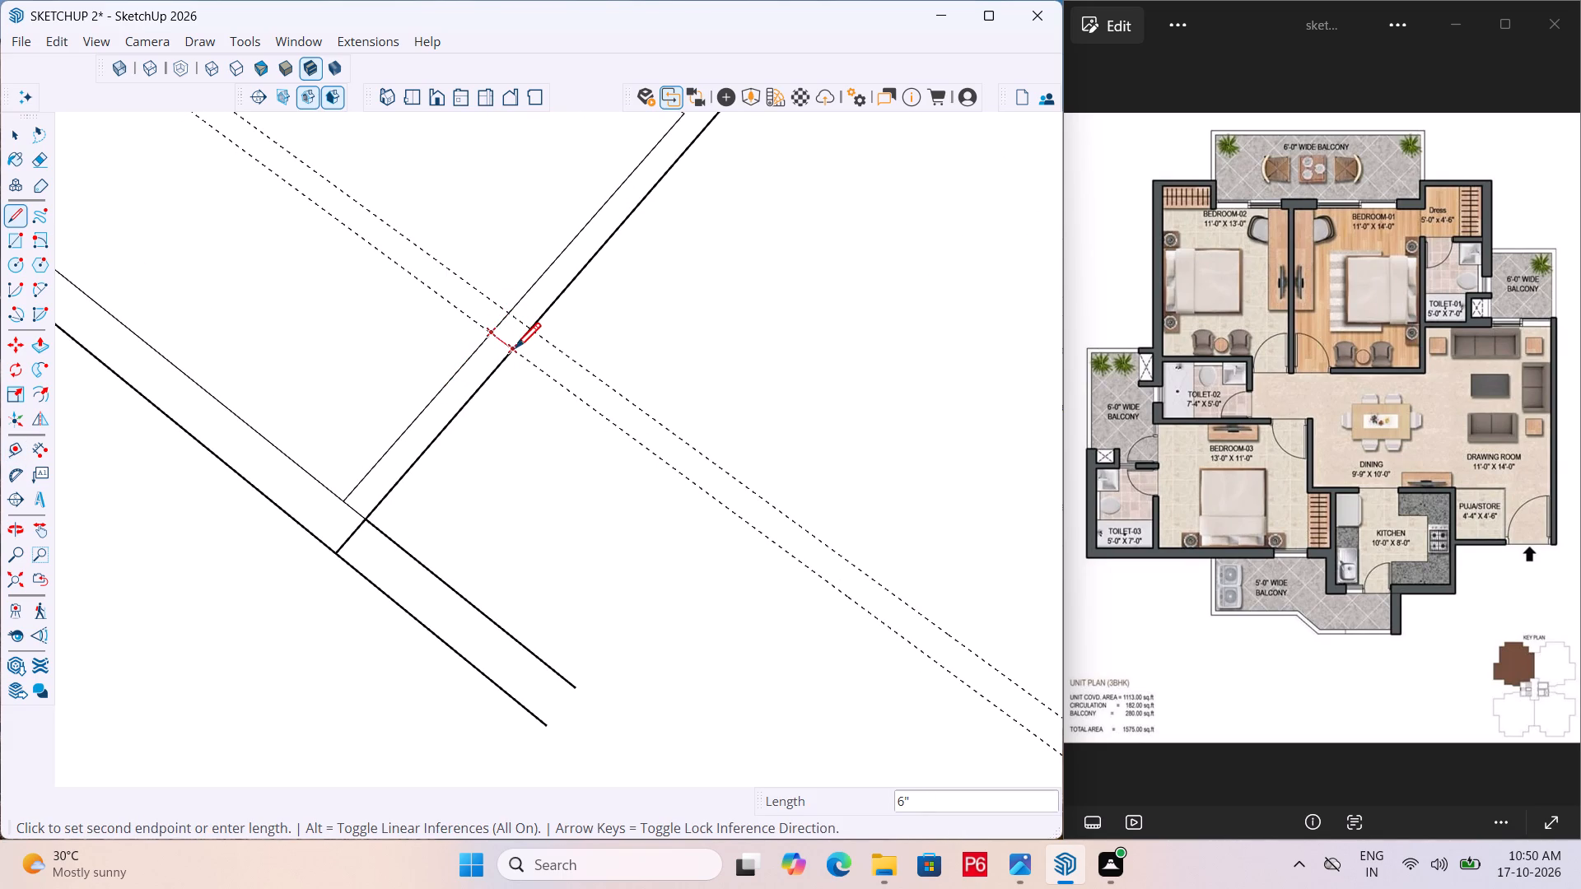
pyautogui.click(515, 351)
pyautogui.scroll(-3, 511, 357)
pyautogui.press('space')
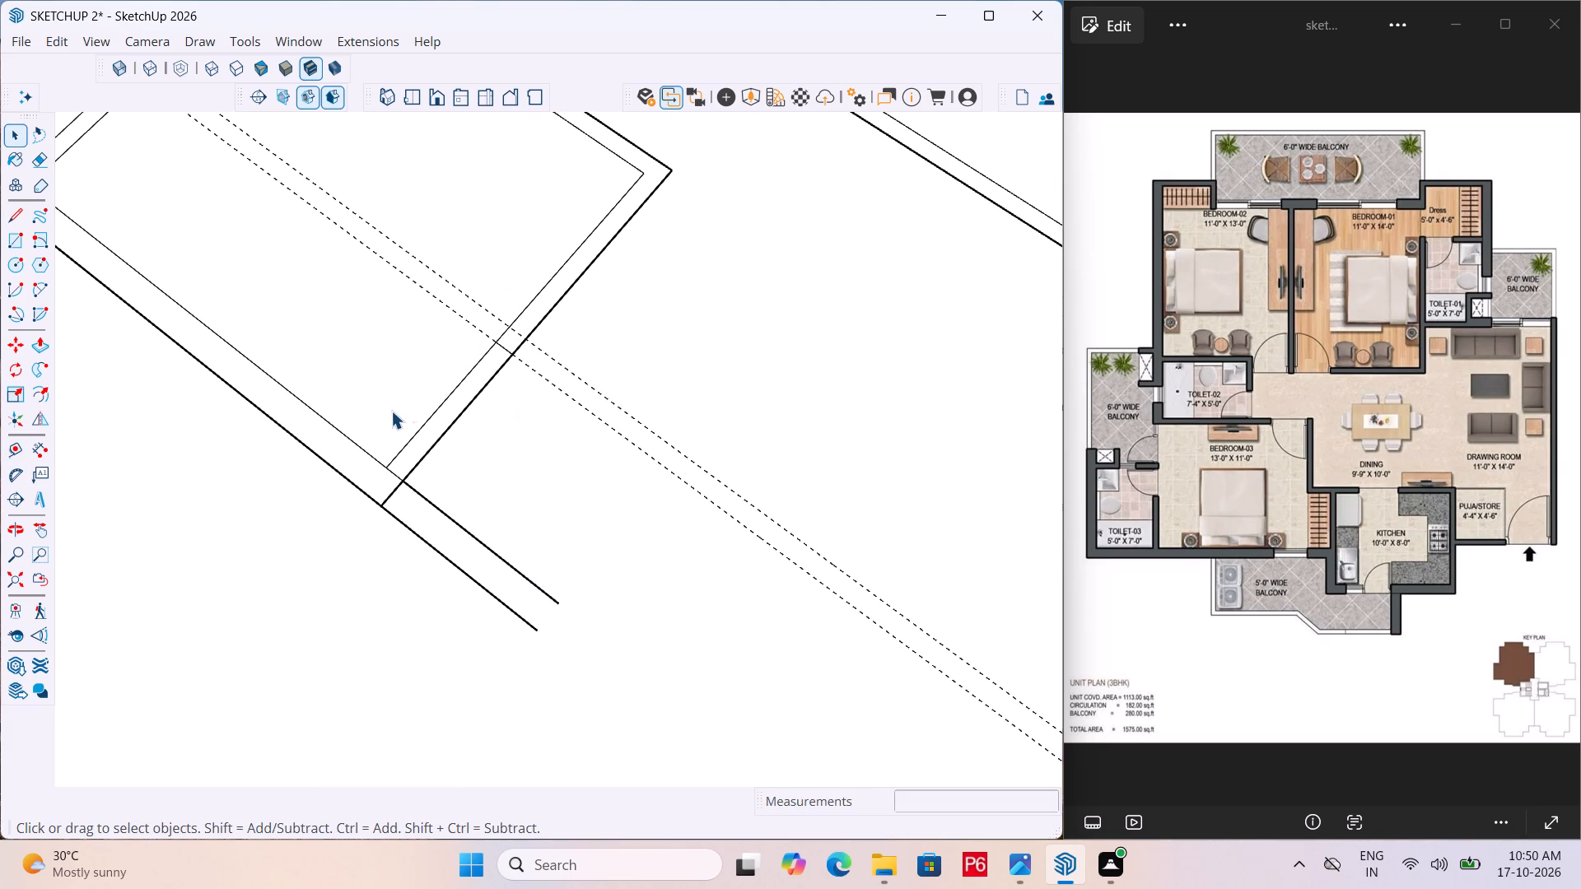
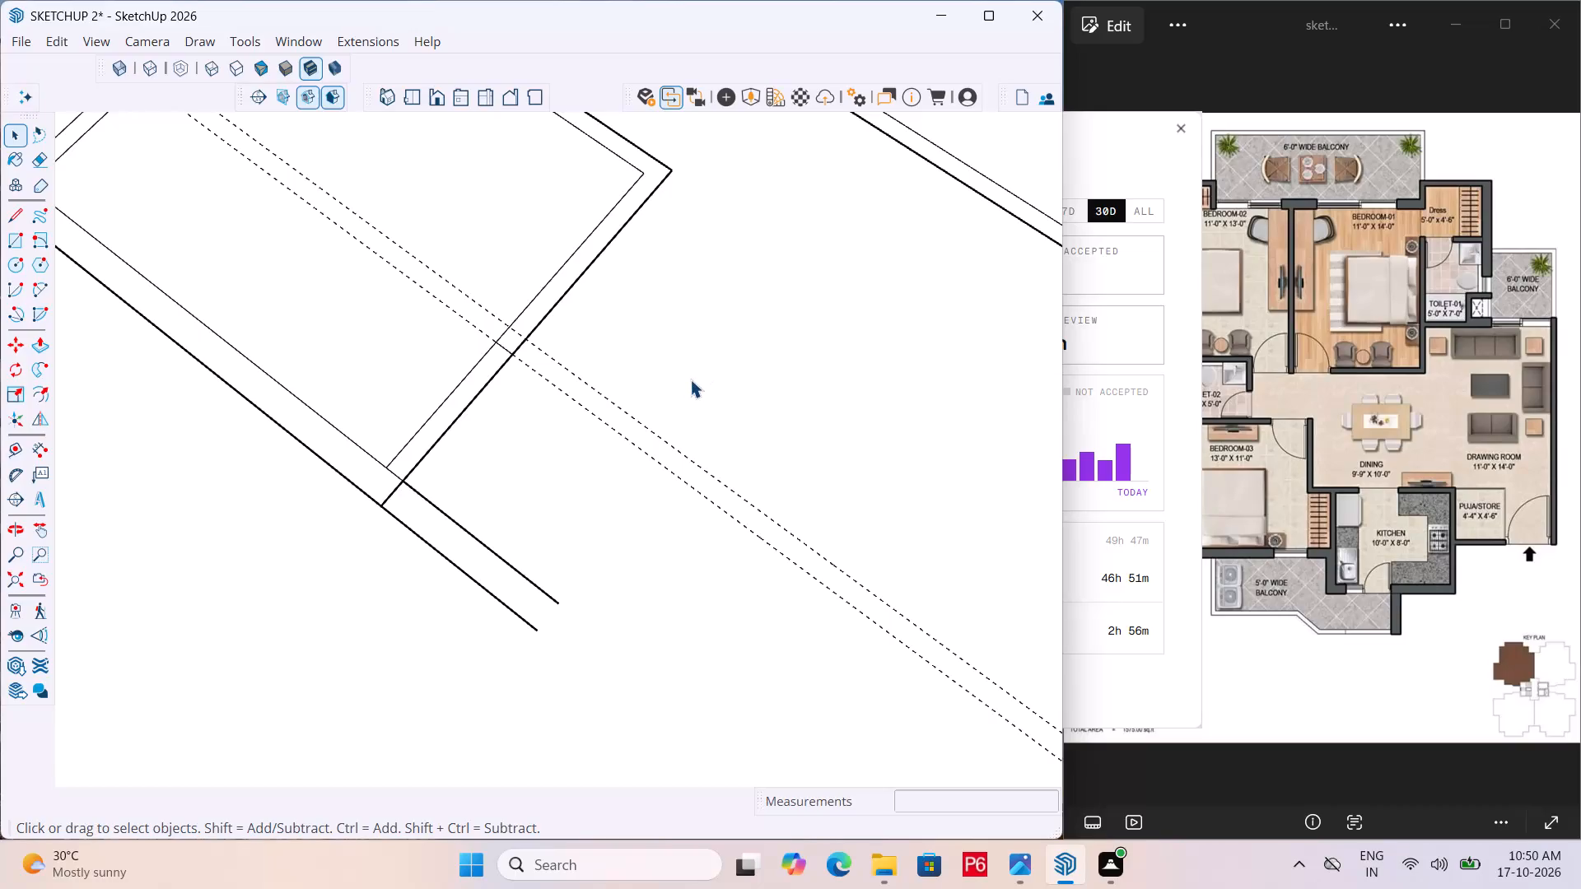
# Erase the two short leftover segments where Bedroom-03's dining-side wall meets the thick outer wall.
pyautogui.scroll(-5, 596, 440)
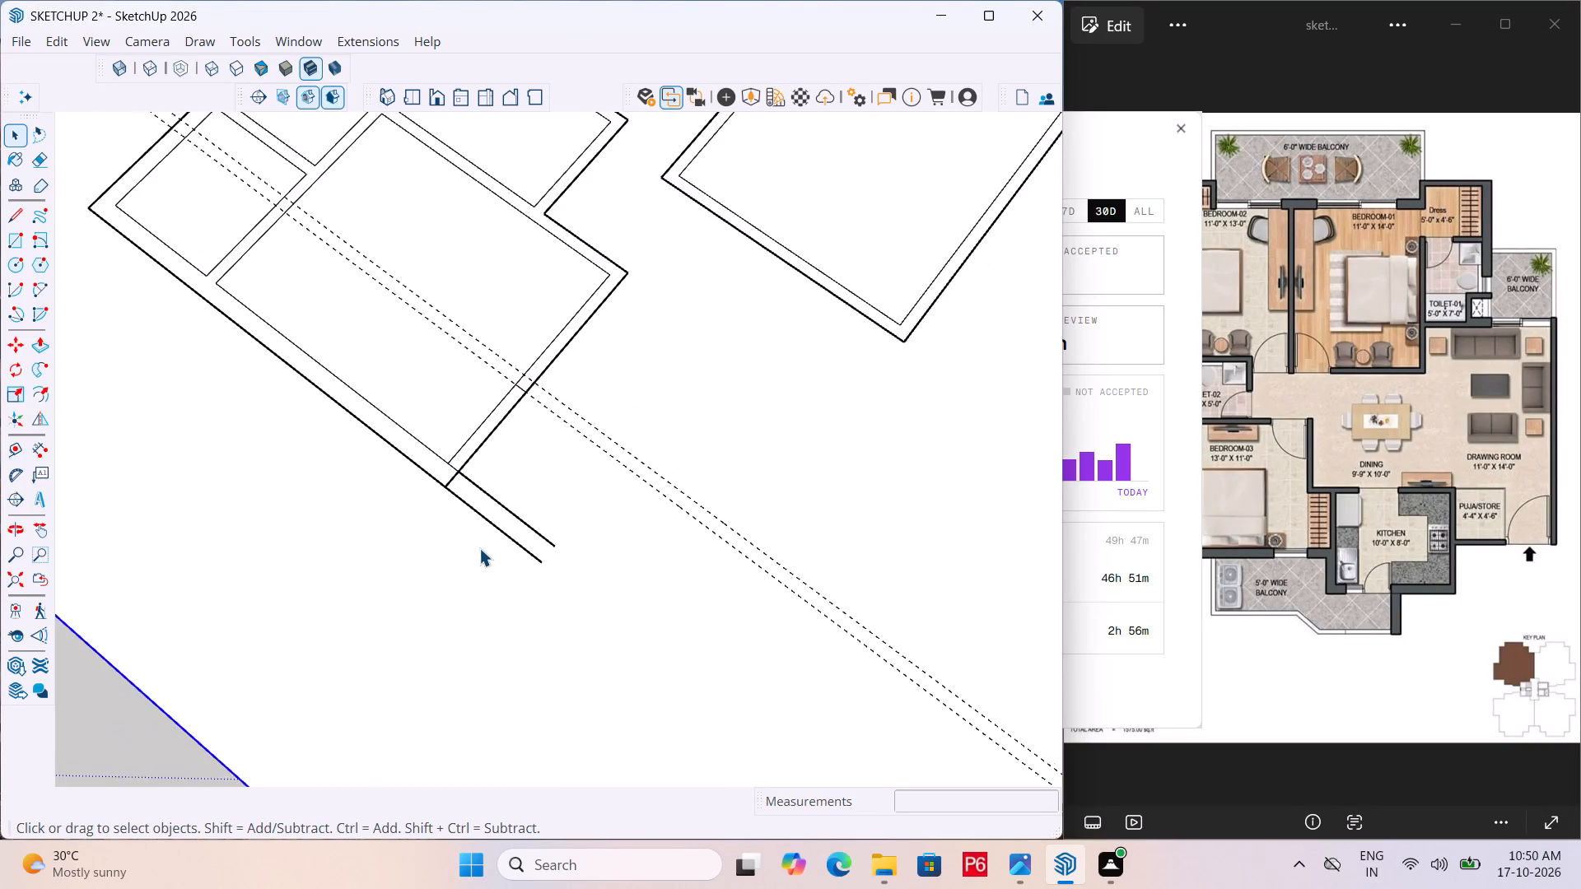
pyautogui.scroll(3, 479, 548)
pyautogui.scroll(4, 413, 477)
pyautogui.press('e')
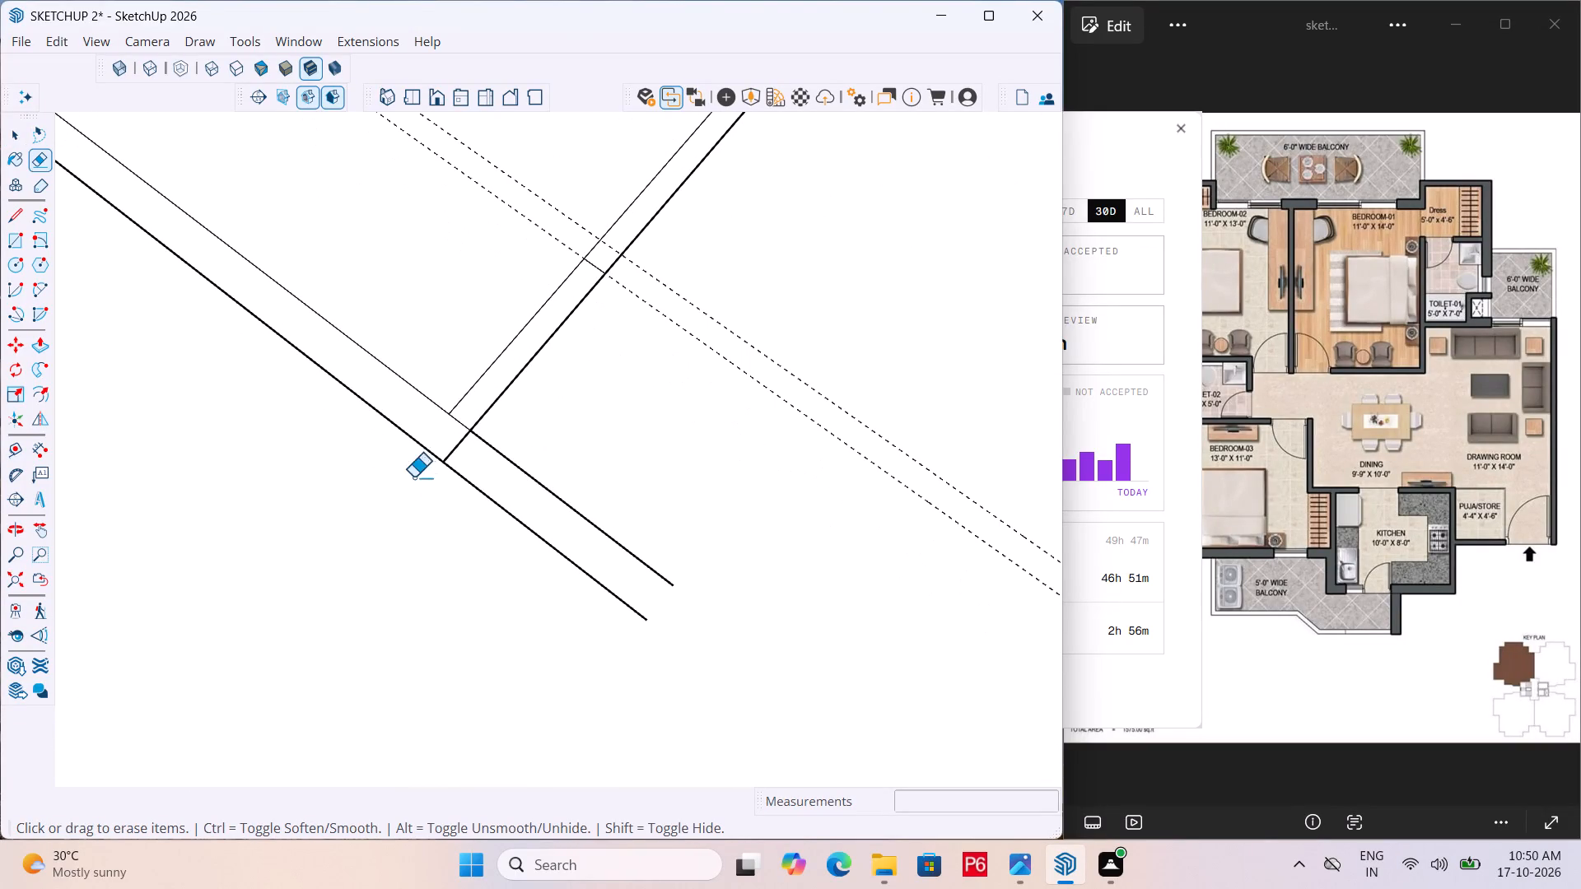
pyautogui.click(457, 451)
pyautogui.click(456, 424)
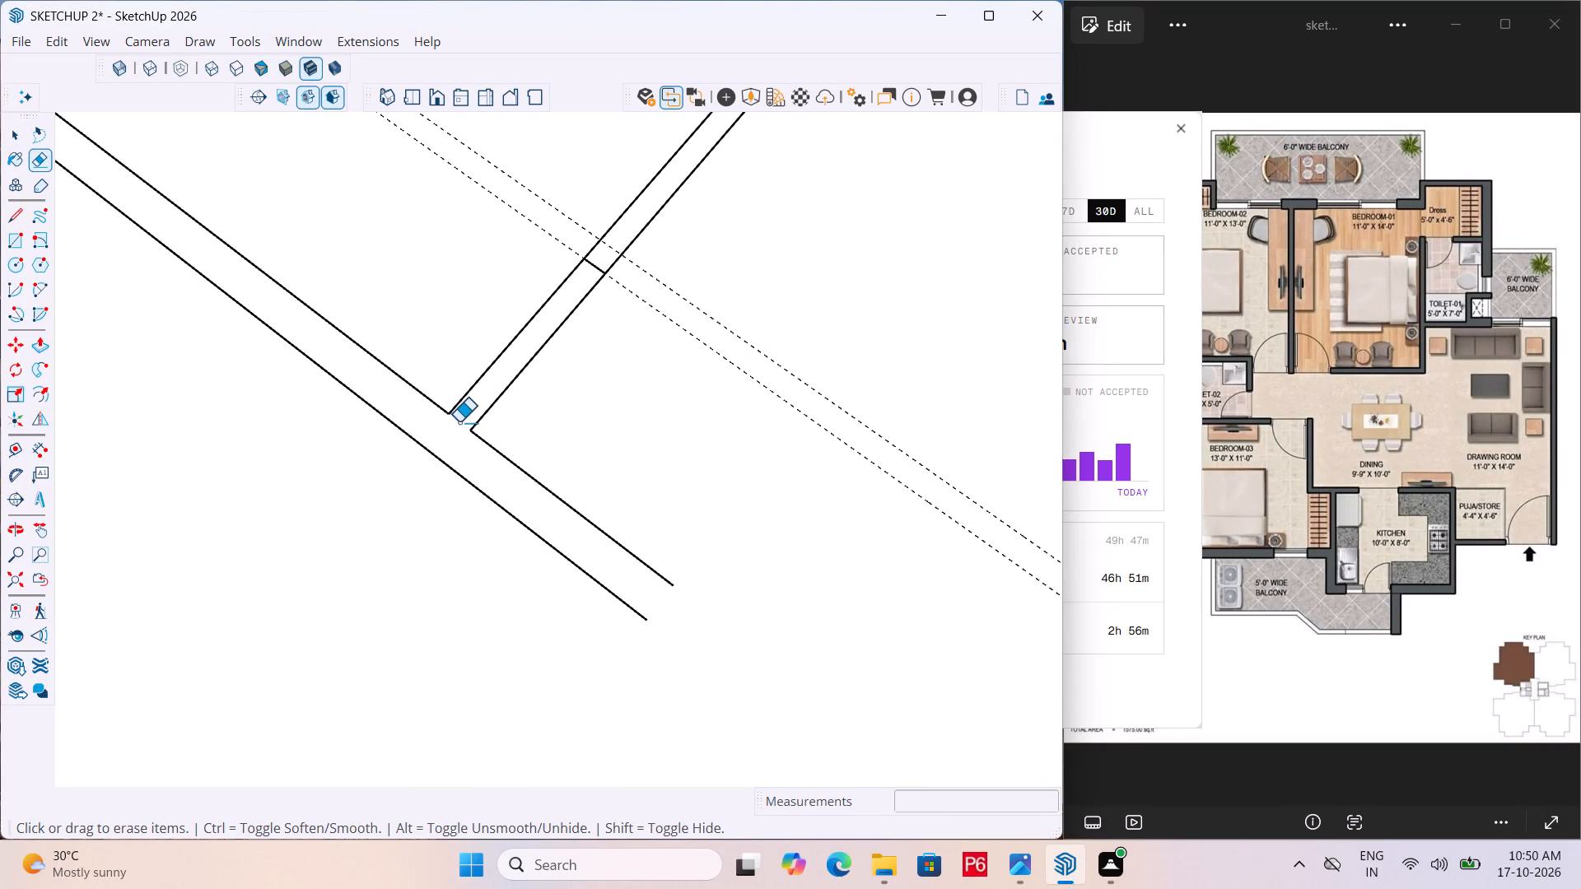
pyautogui.scroll(-5, 421, 446)
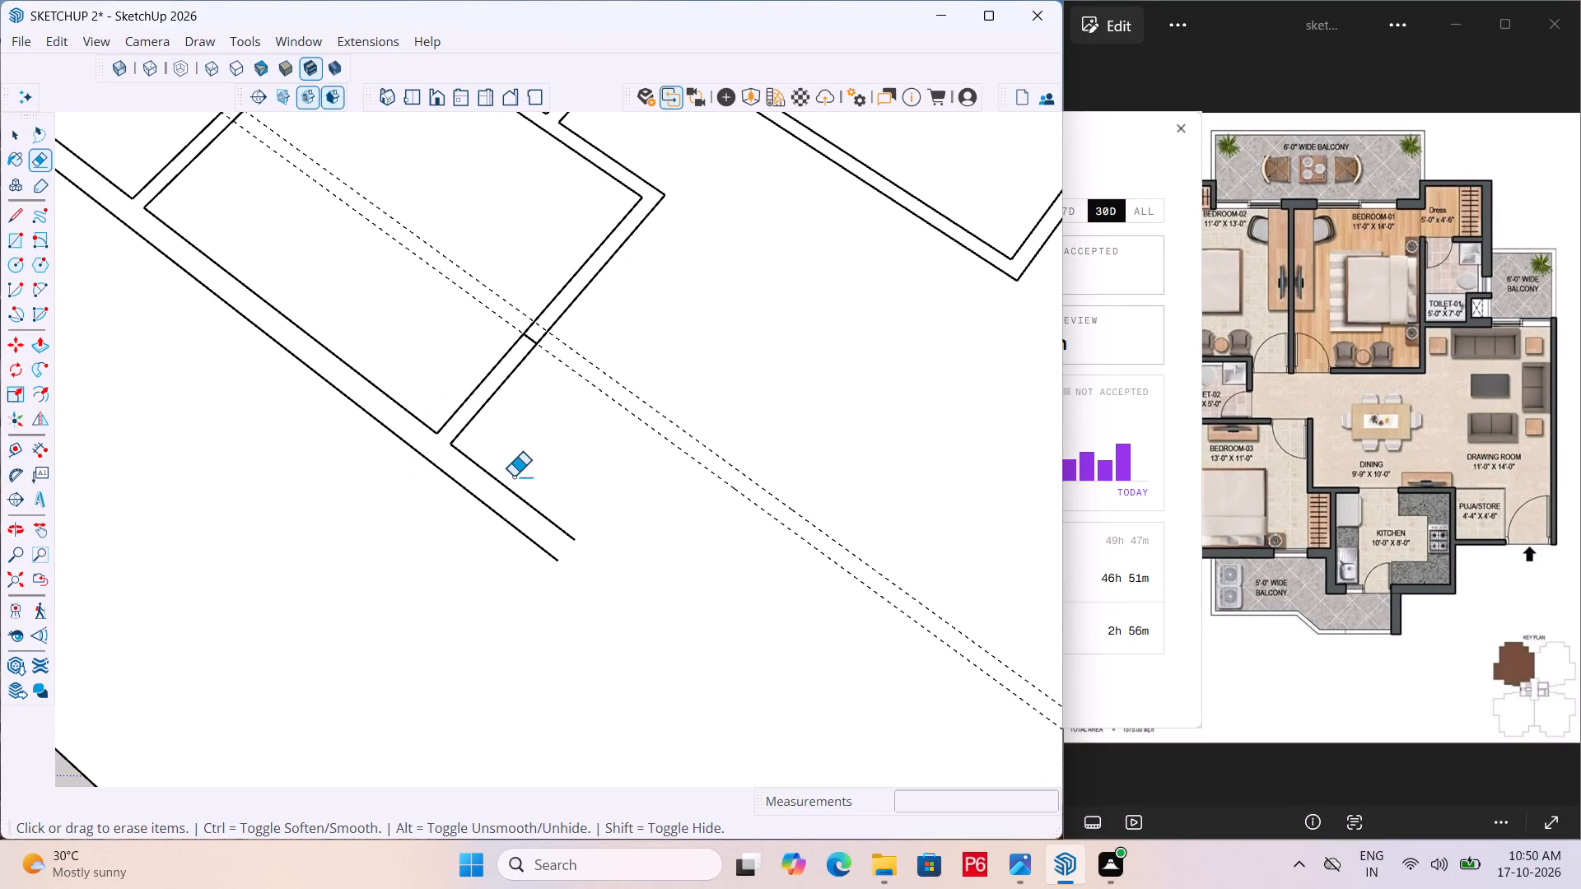
pyautogui.press('space')
# Place a guide 2' outward from the outer face of Bedroom-03's dining-side wall.
pyautogui.scroll(-4, 503, 481)
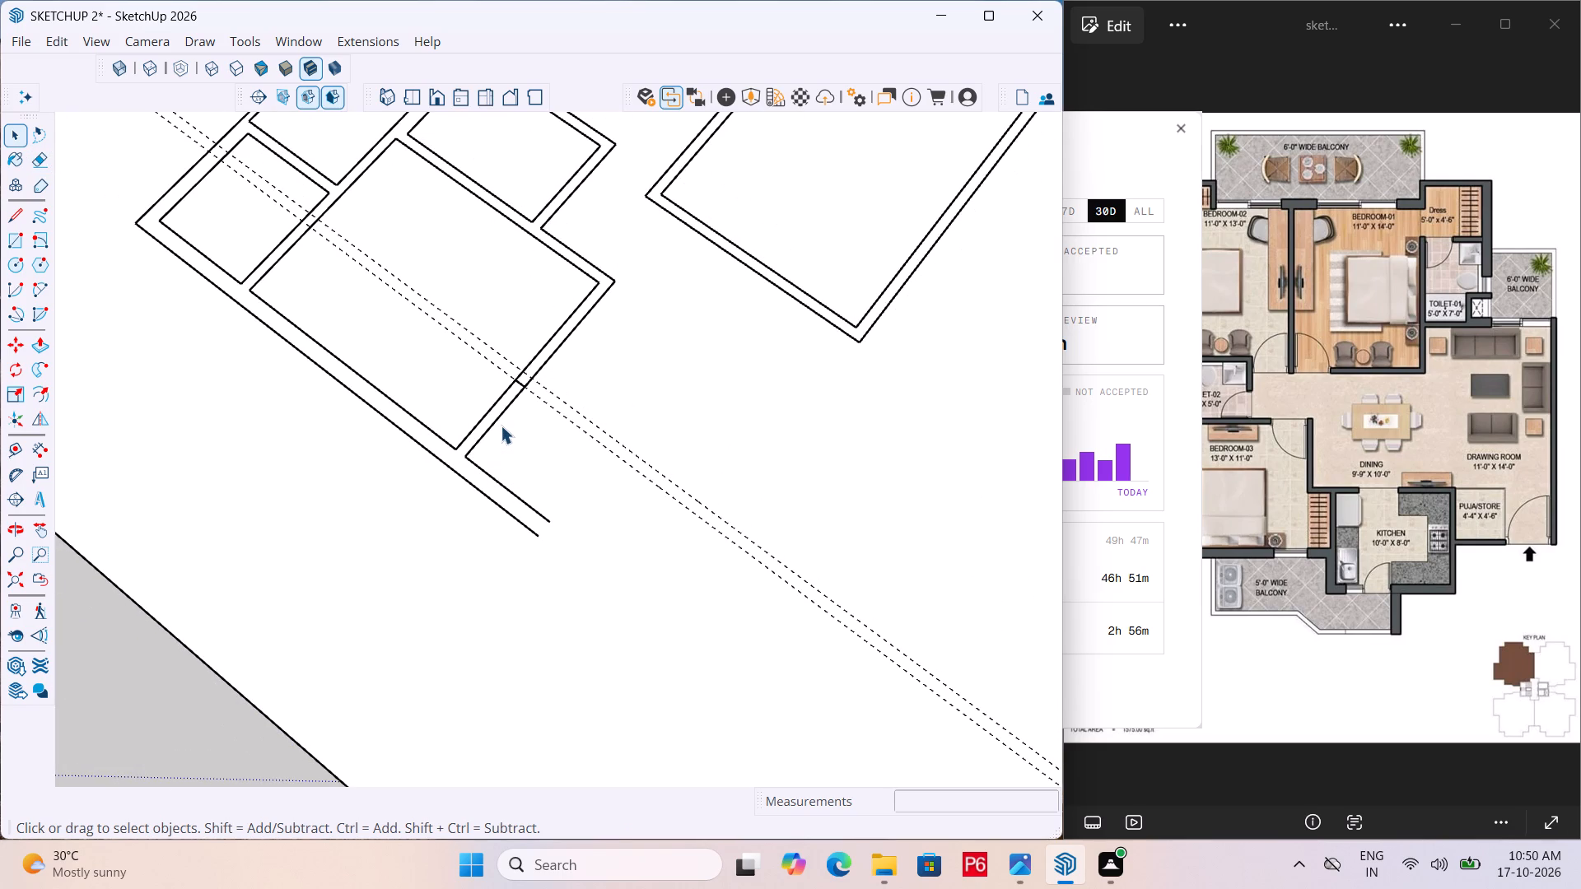
pyautogui.press('t')
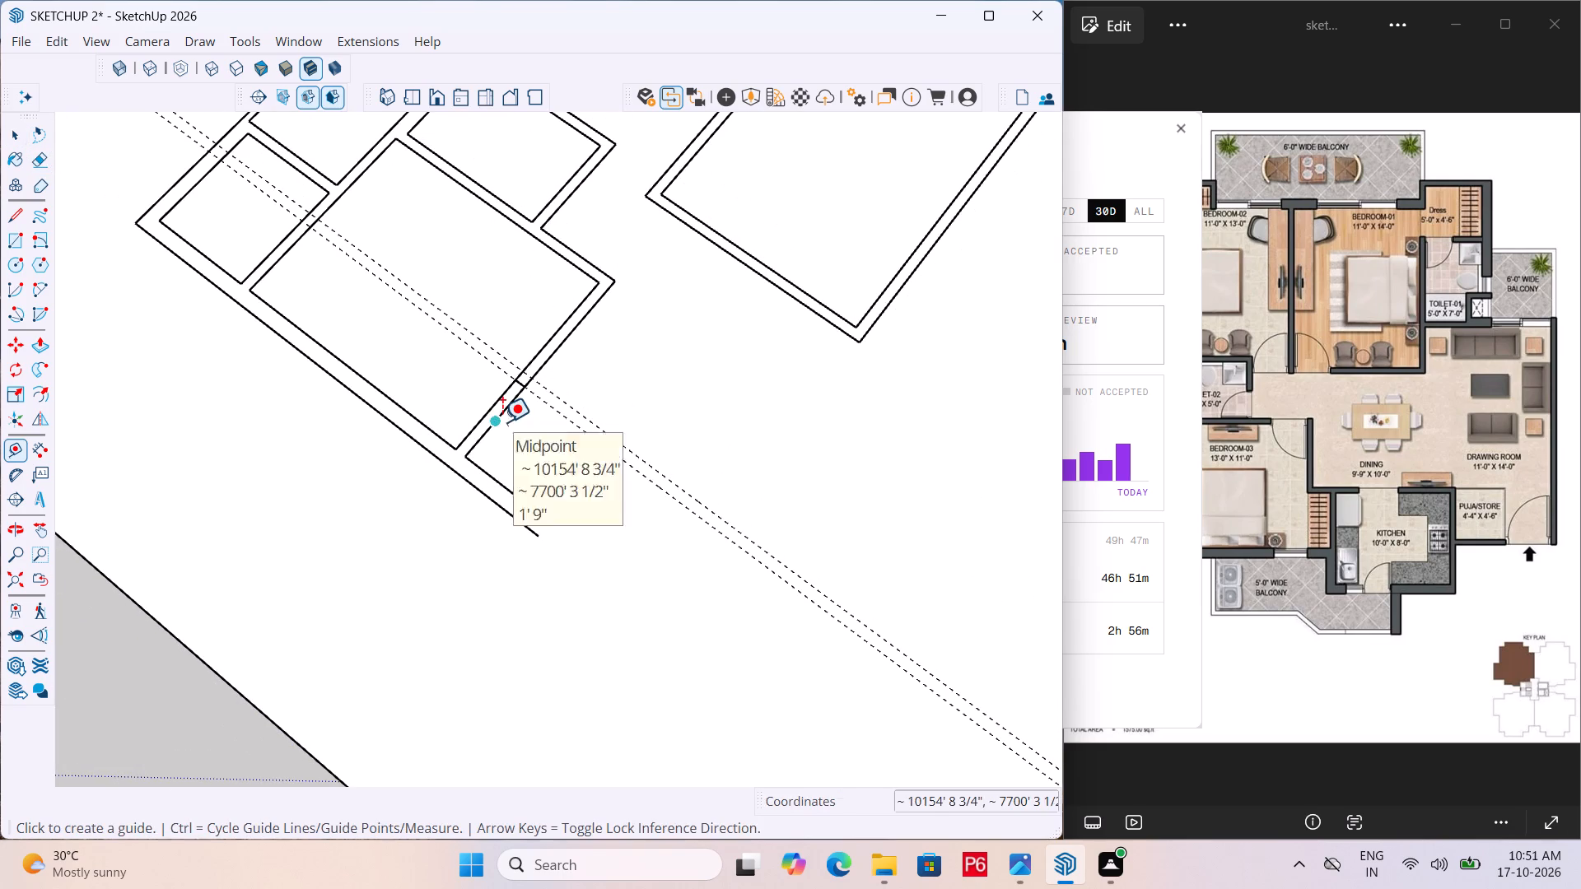
pyautogui.click(504, 405)
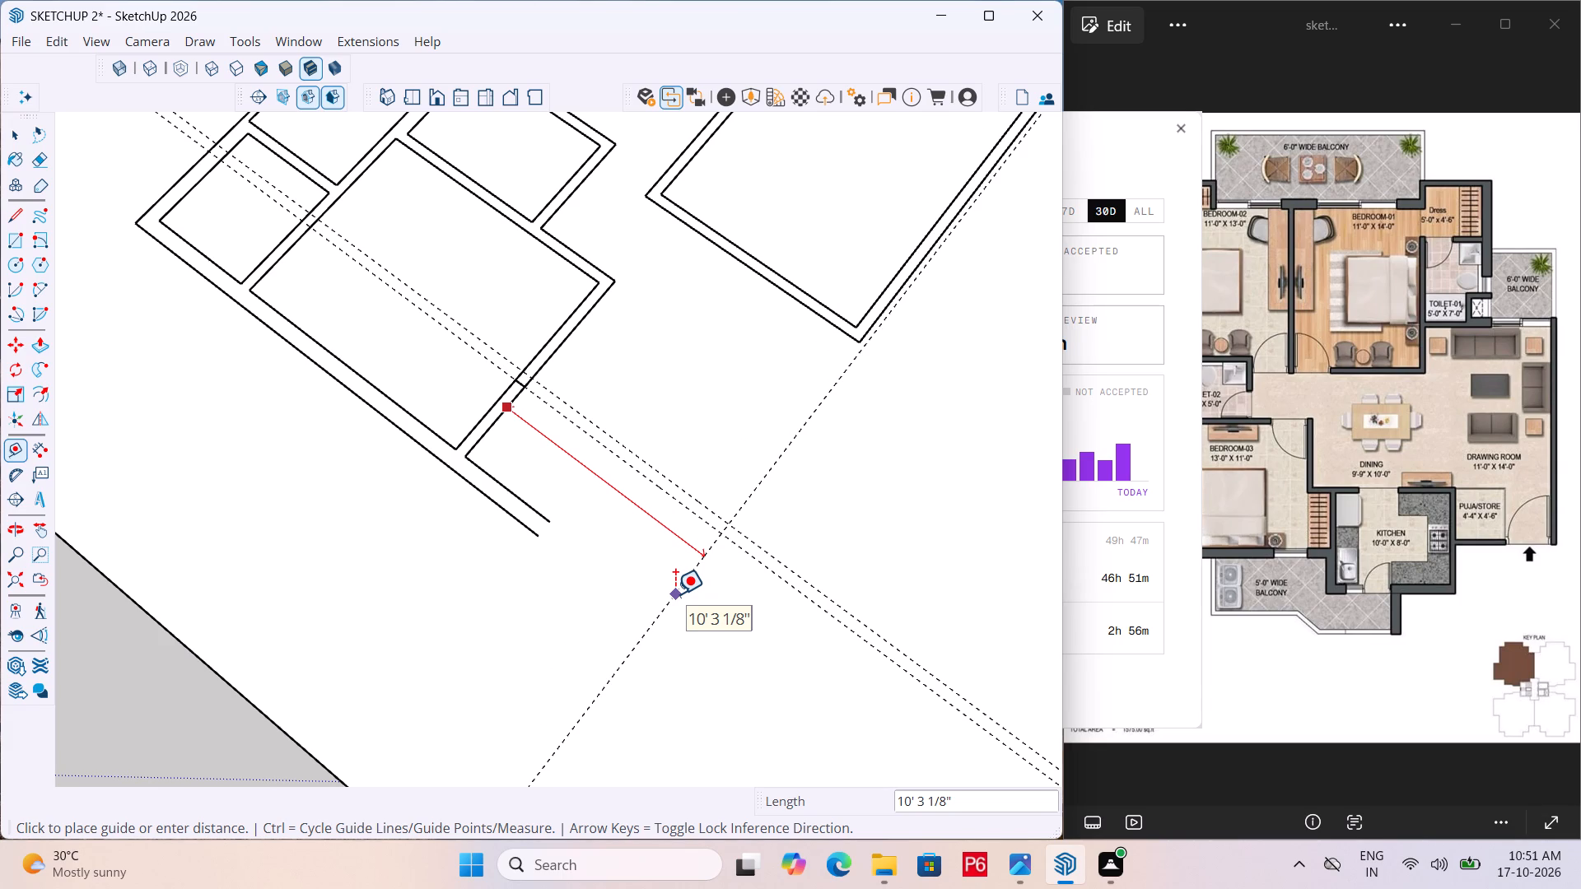
pyautogui.write("2'")
pyautogui.press('Return')
pyautogui.press('space')
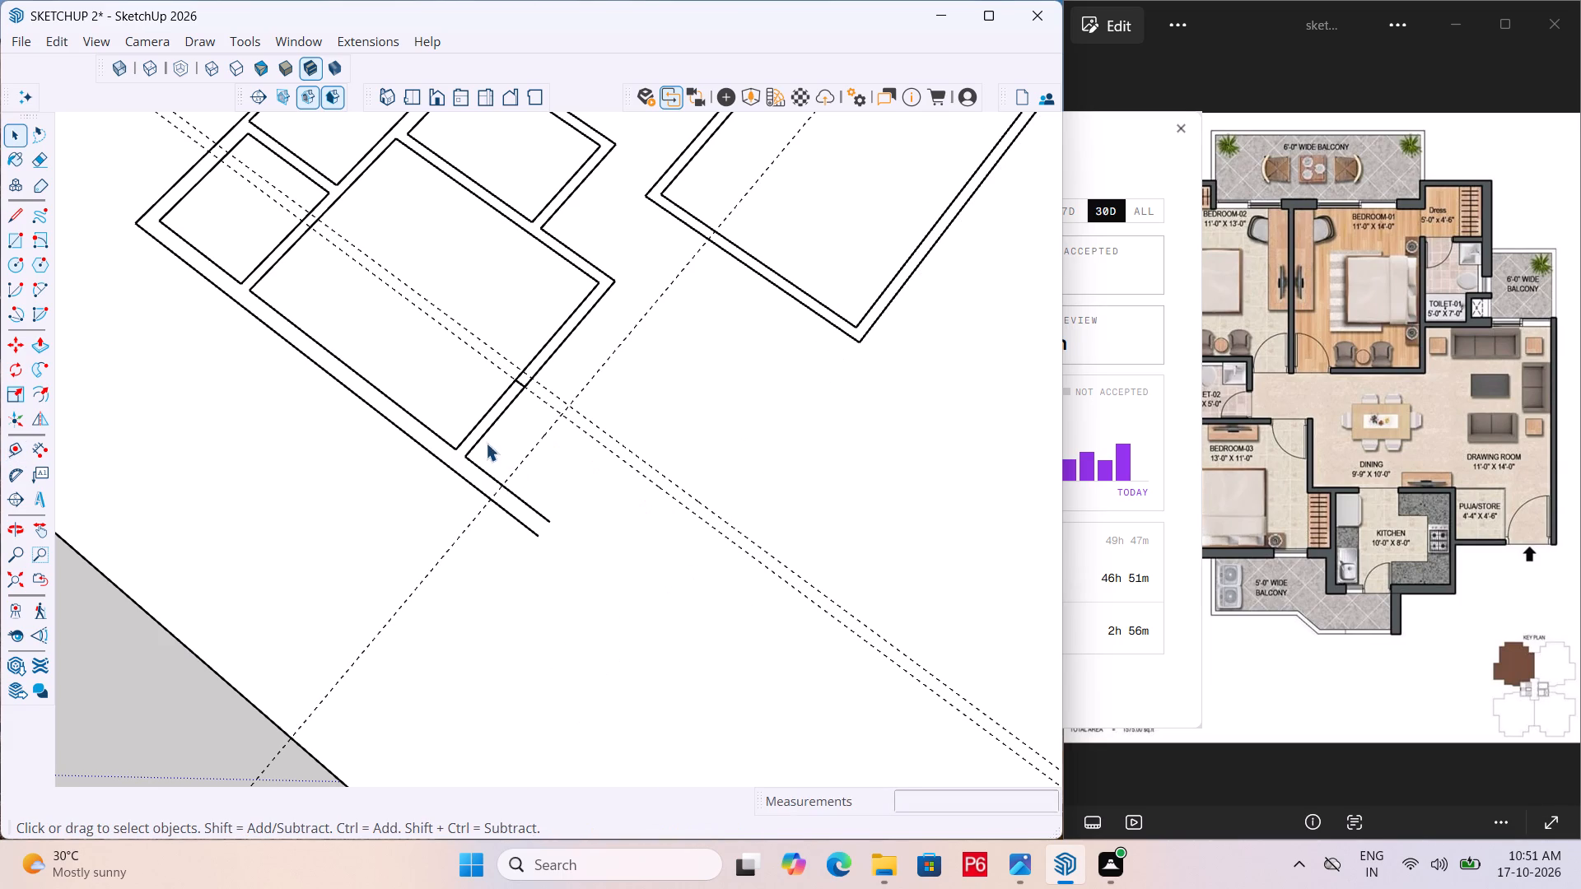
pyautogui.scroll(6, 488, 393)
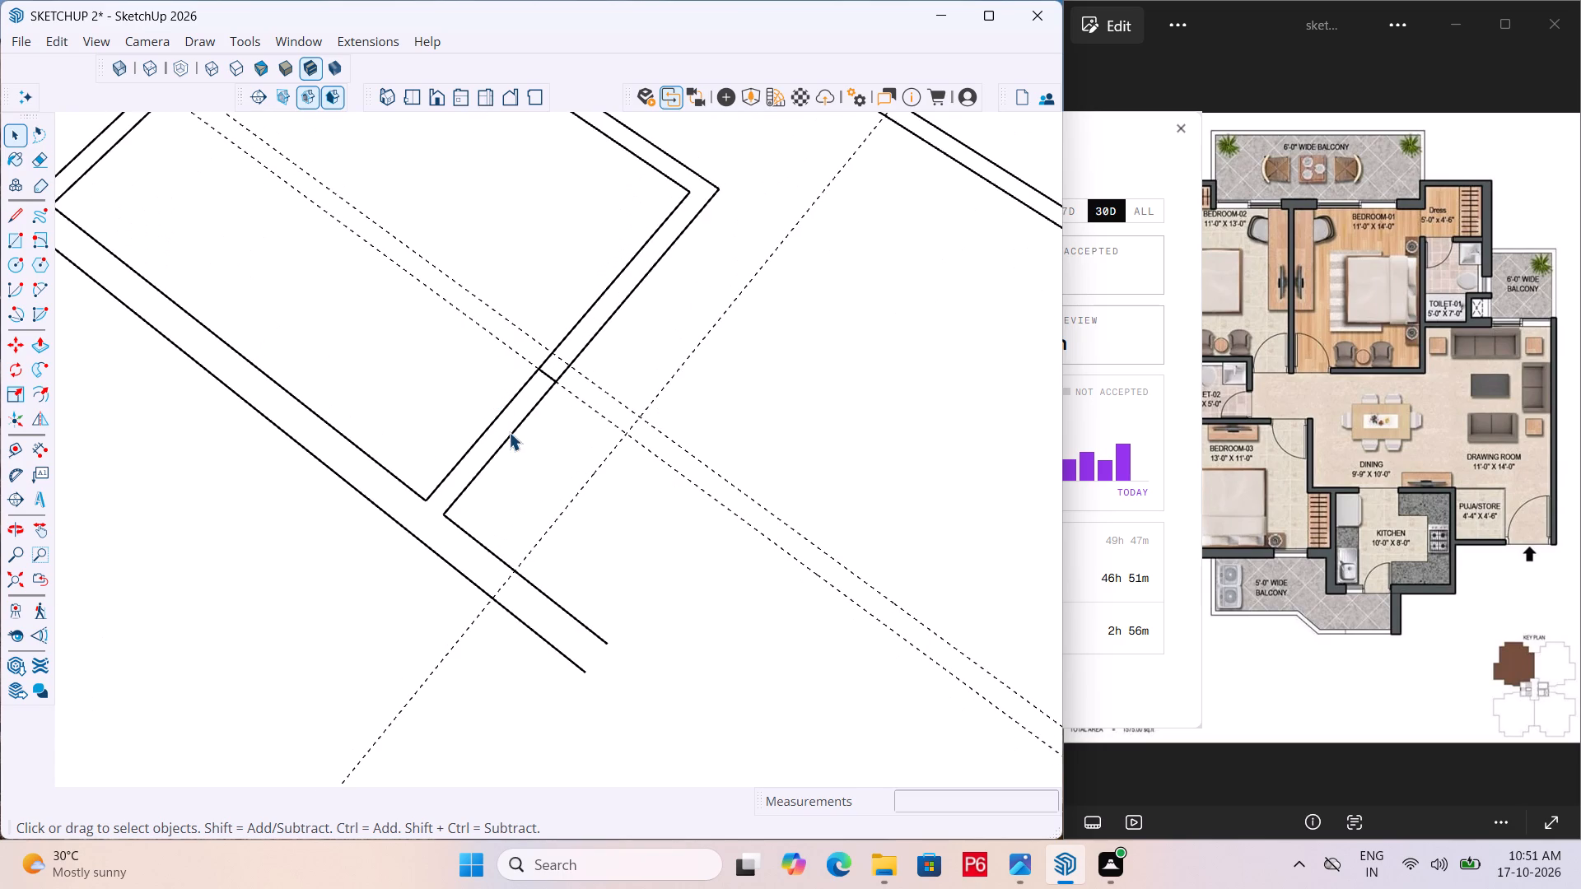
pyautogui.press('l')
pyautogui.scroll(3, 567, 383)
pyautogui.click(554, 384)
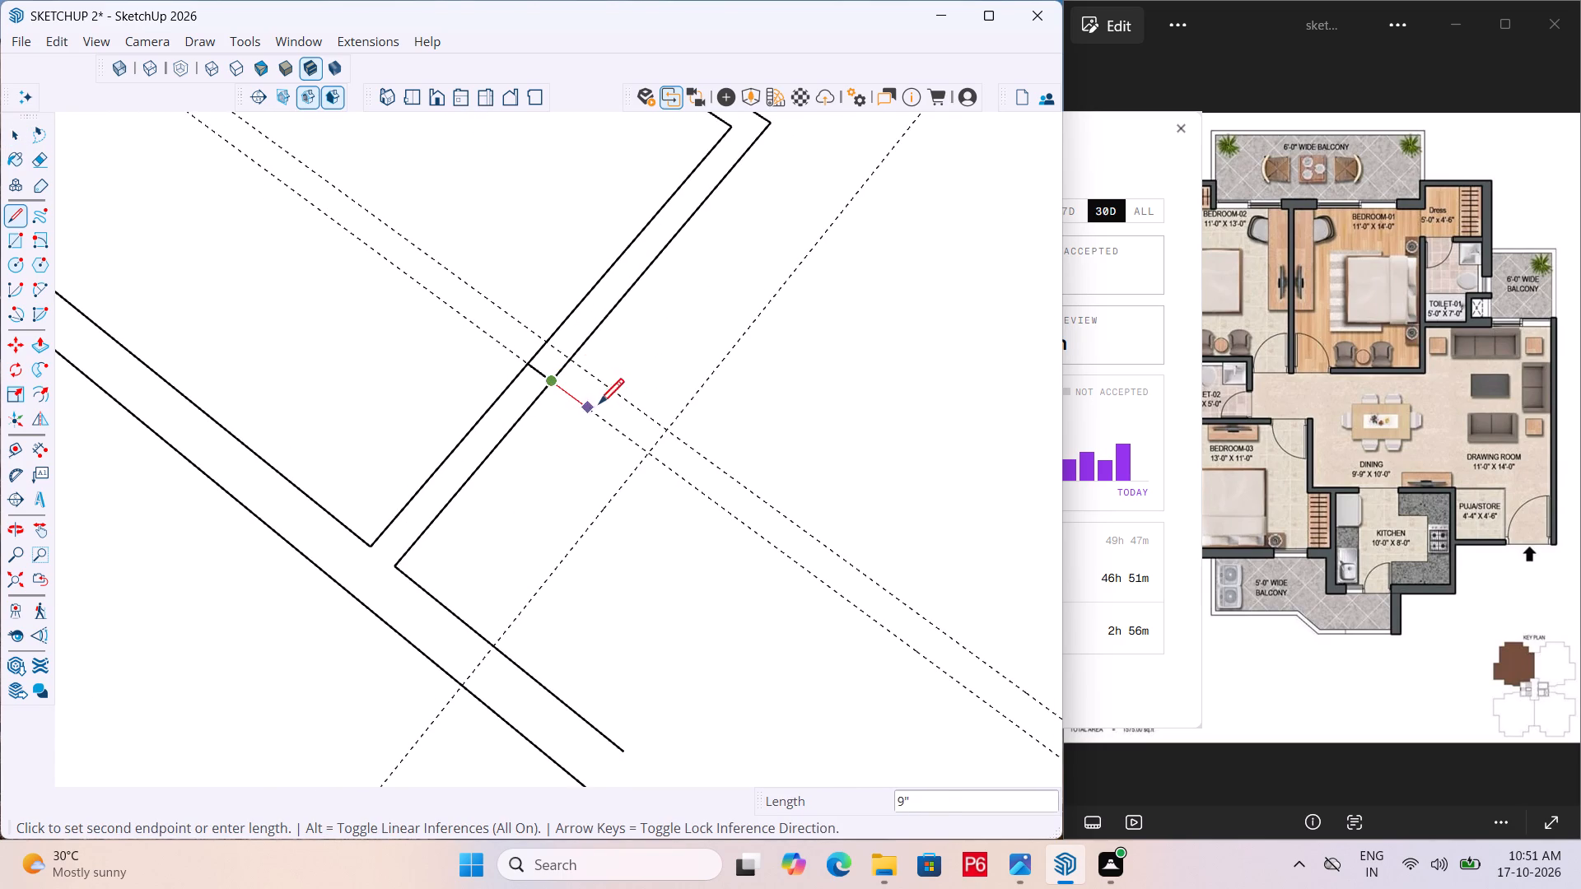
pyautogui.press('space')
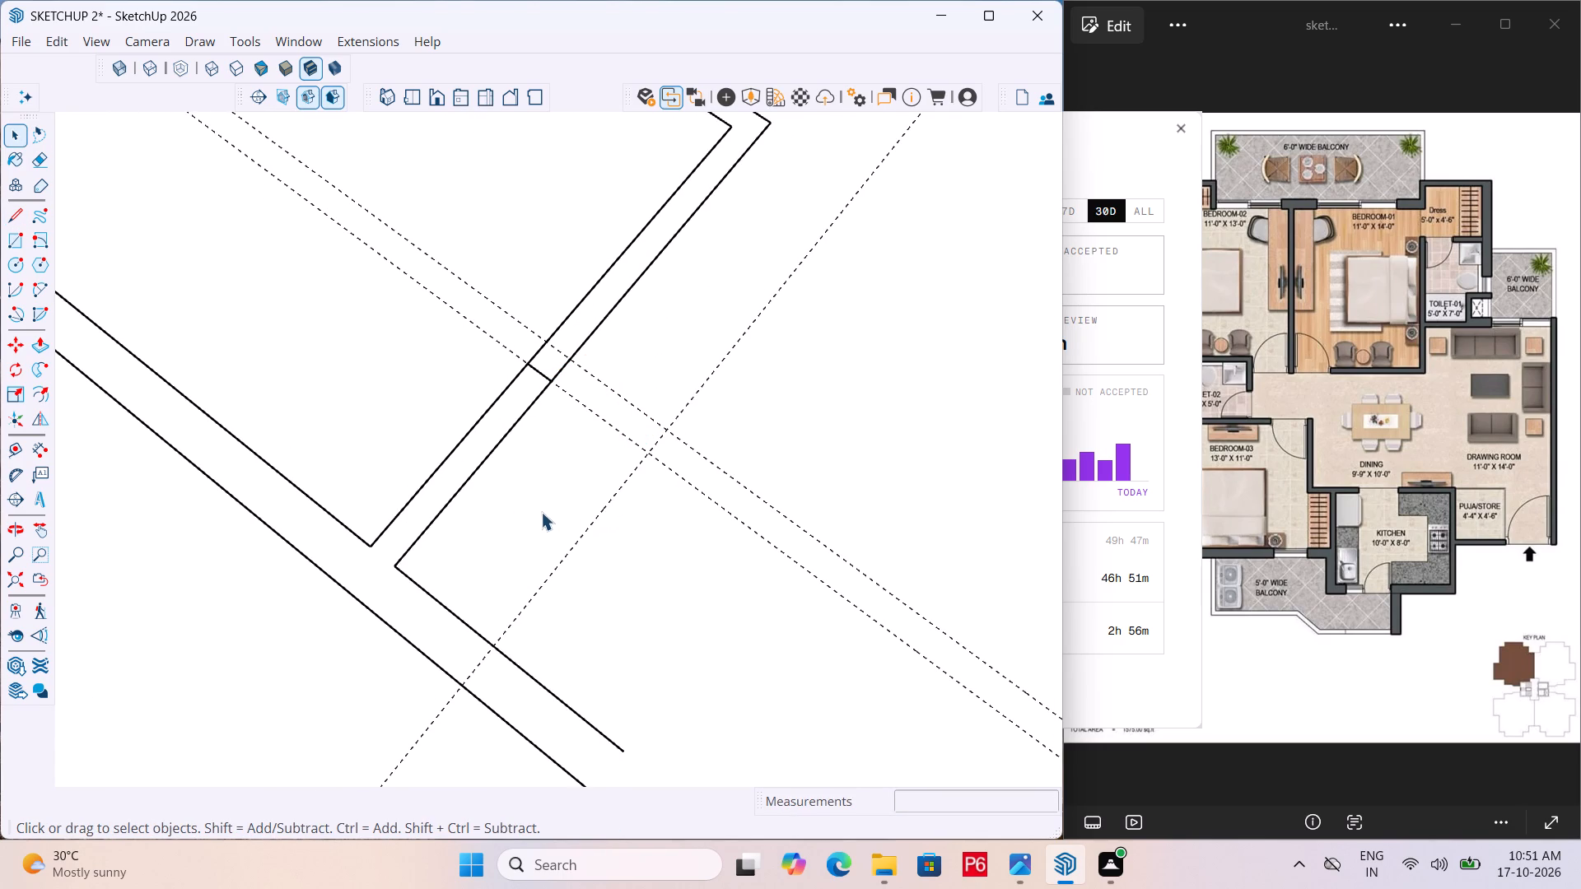
# Offset a second guide 6" outward from the 2' guide to mark the wardrobe recess's wall thickness.
pyautogui.scroll(-1, 532, 516)
pyautogui.press('t')
pyautogui.click(585, 519)
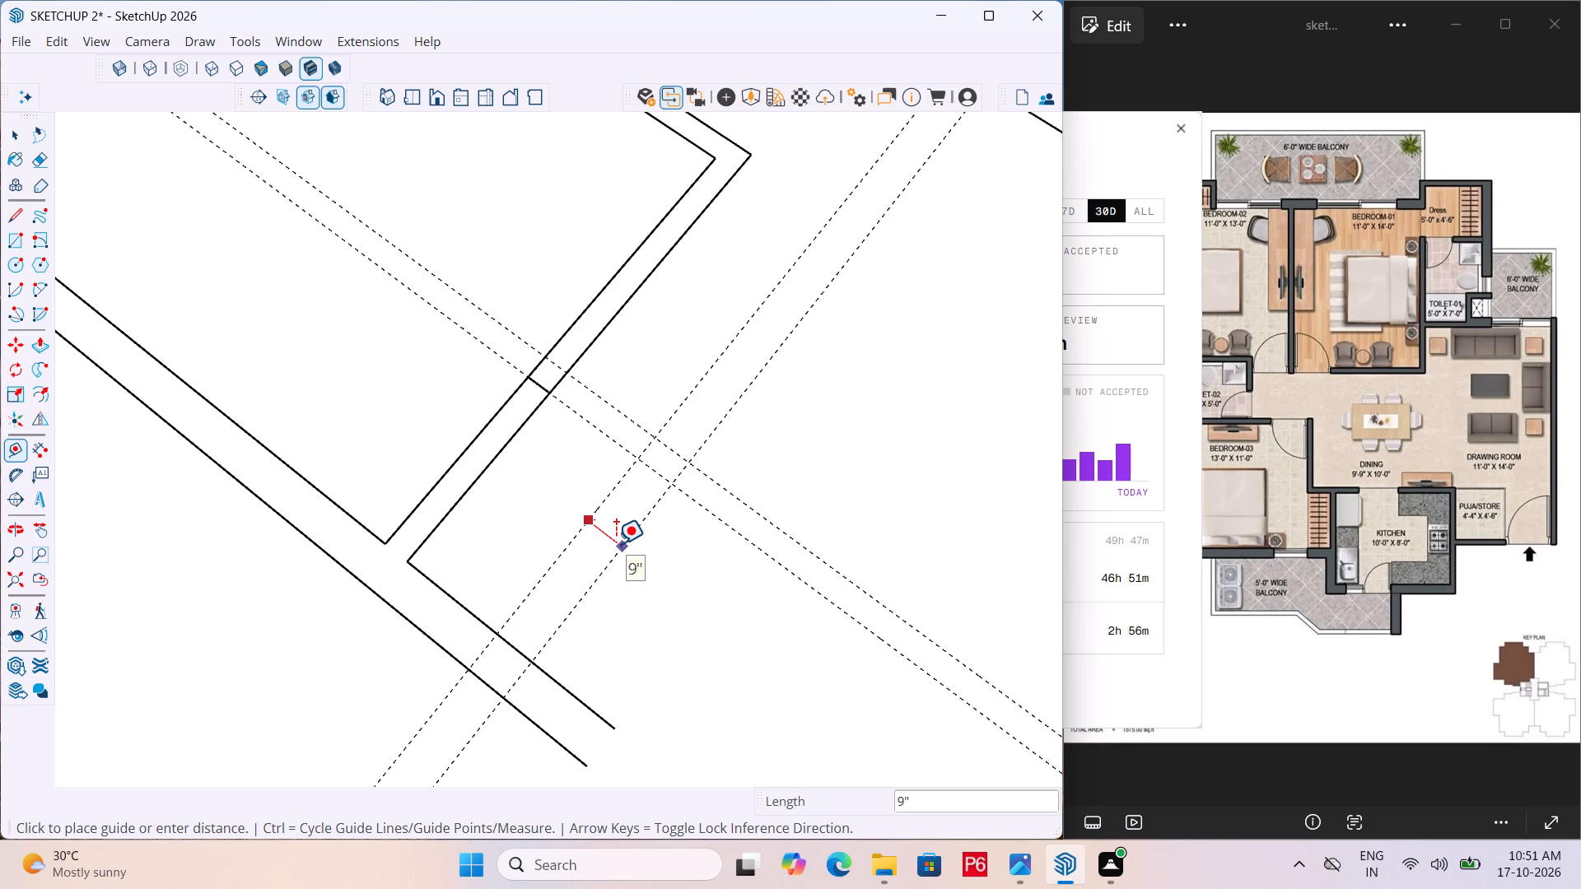
pyautogui.write('6"')
pyautogui.press('Return')
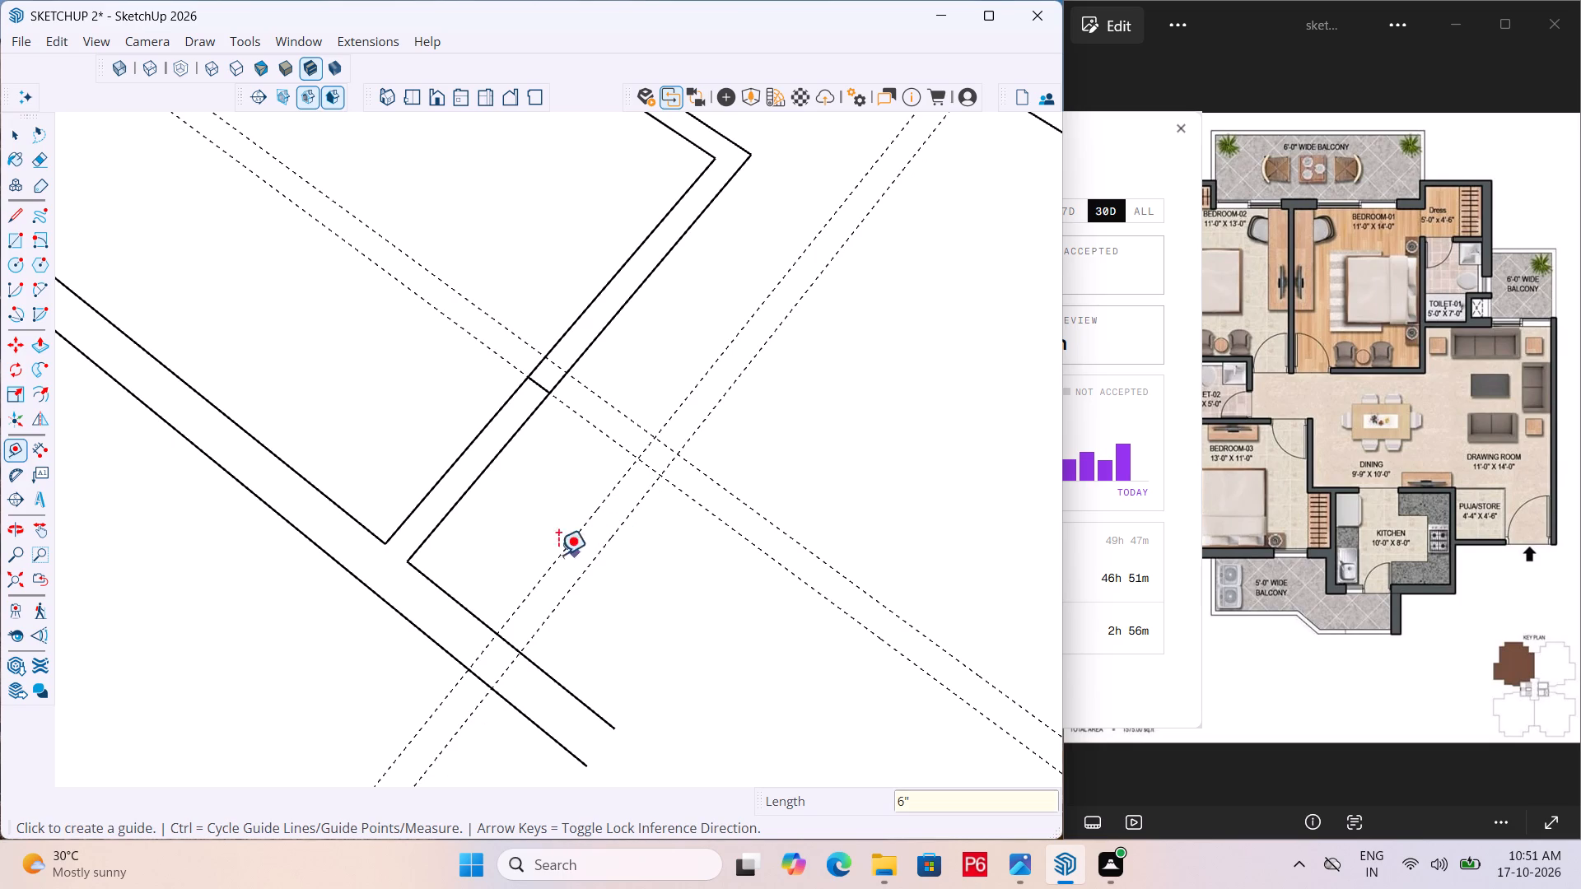
# Erase both faces of Bedroom-03's dining-side wall between the 6" end line and the thick outer wall.
pyautogui.press('e')
pyautogui.moveTo(470, 504); pyautogui.dragTo(446, 460)
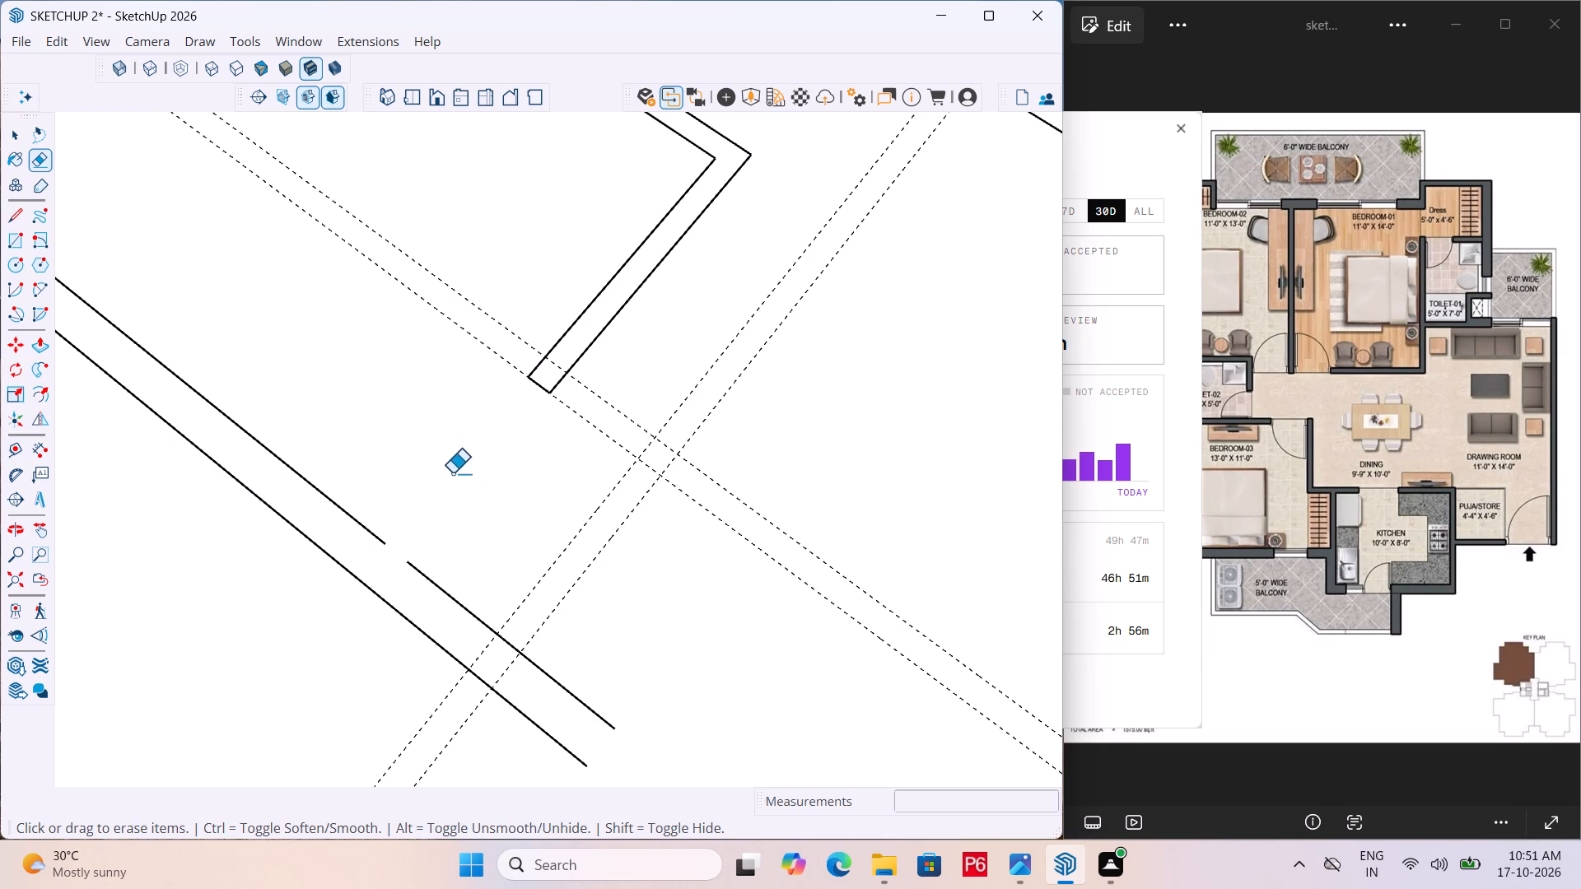
# Draw a short line bridging the gap in the inner face of Bedroom-03's thick outer wall.
pyautogui.press('l')
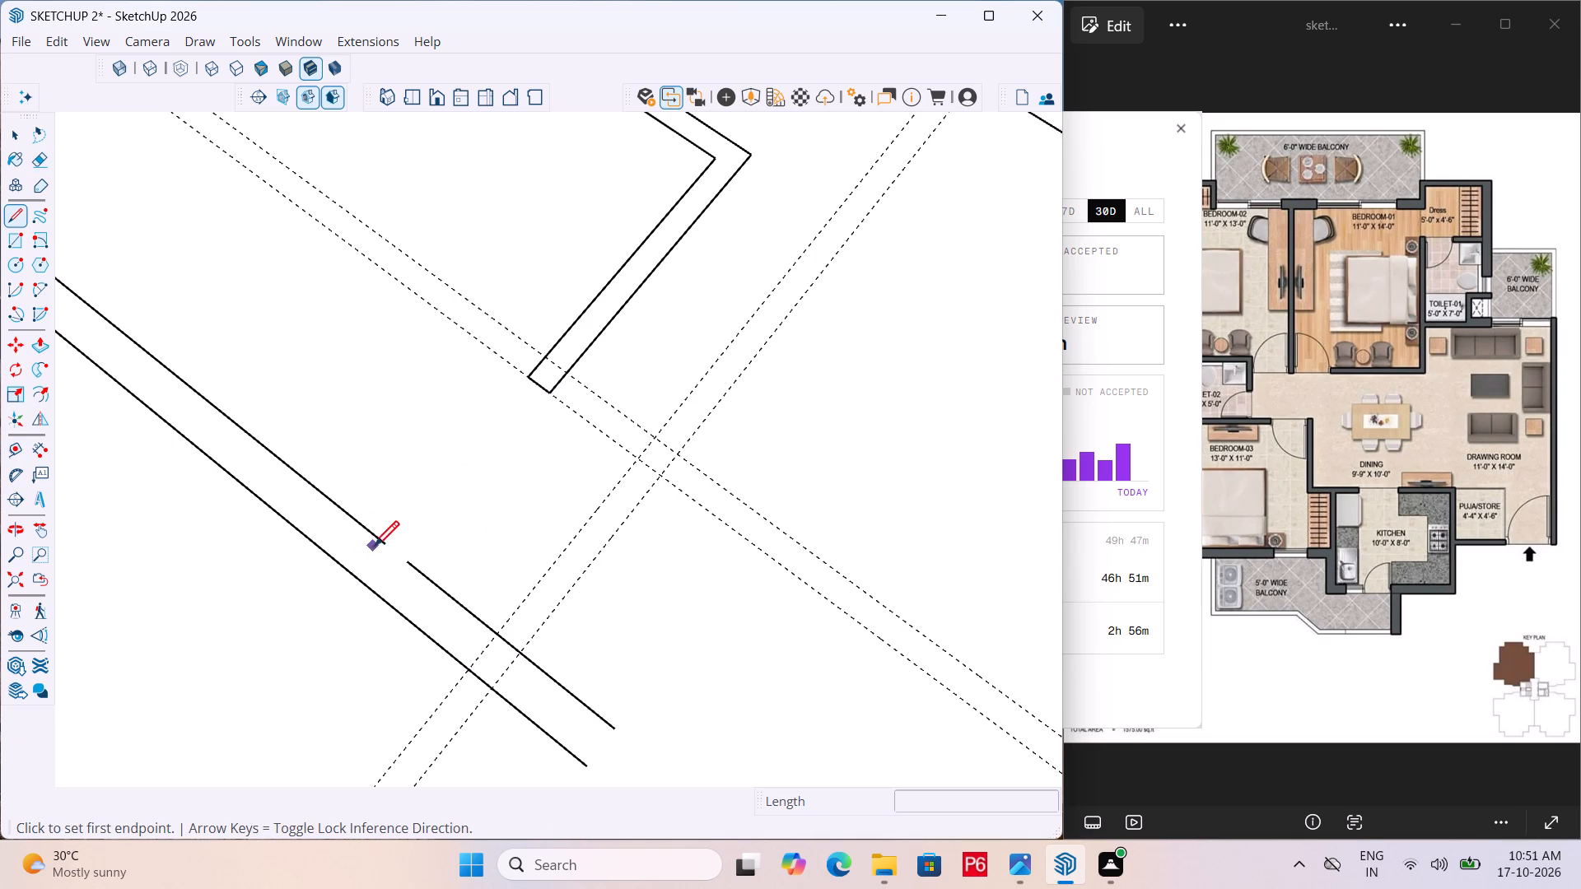
pyautogui.click(385, 547)
pyautogui.click(408, 564)
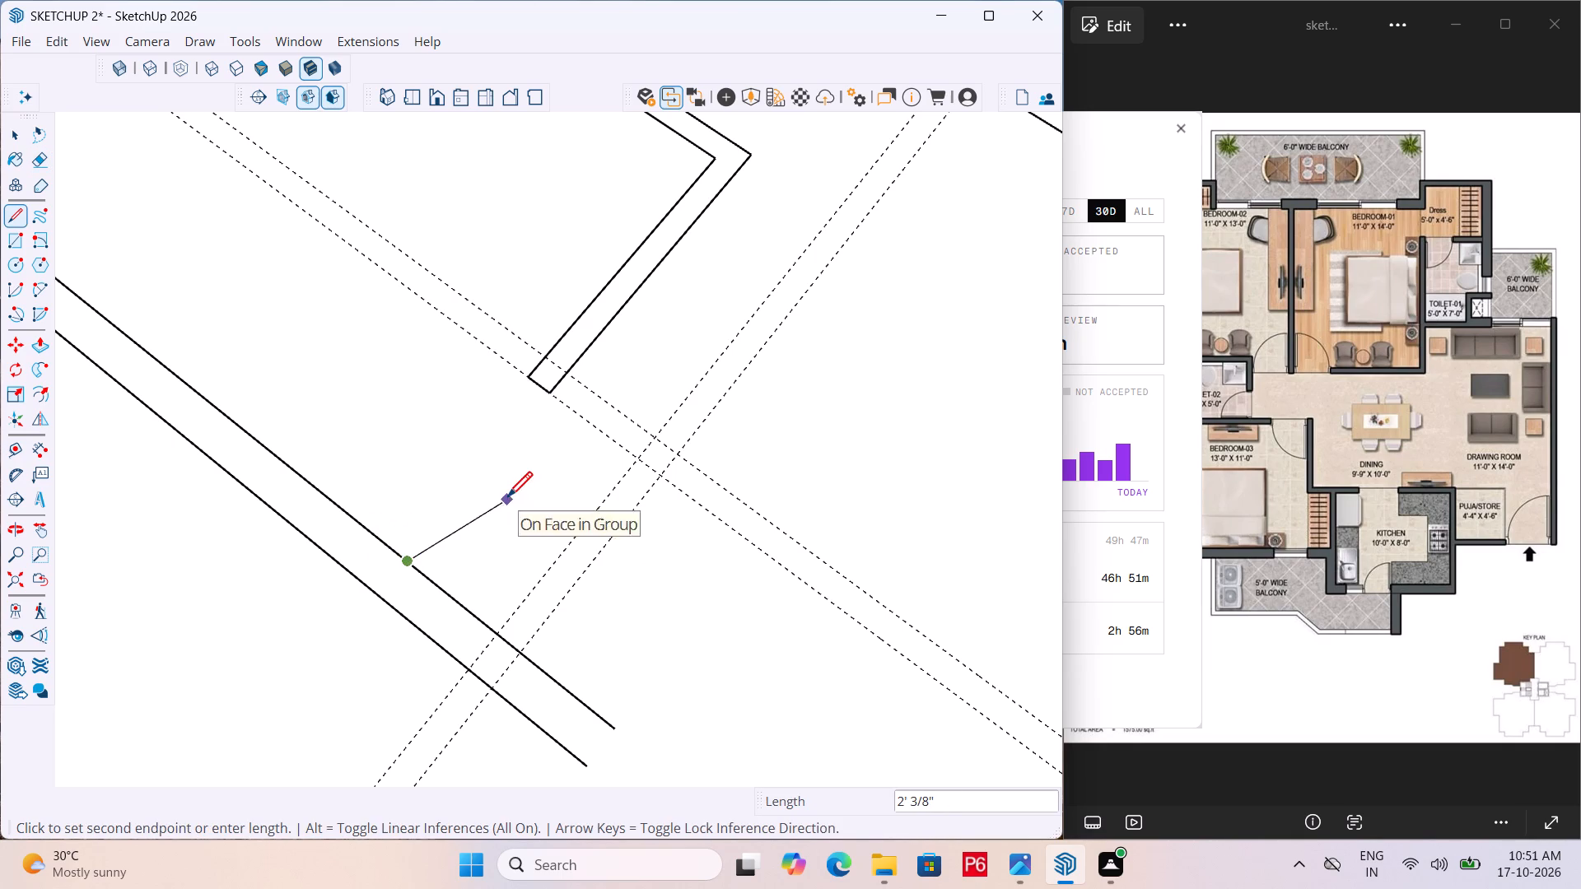
pyautogui.press('space')
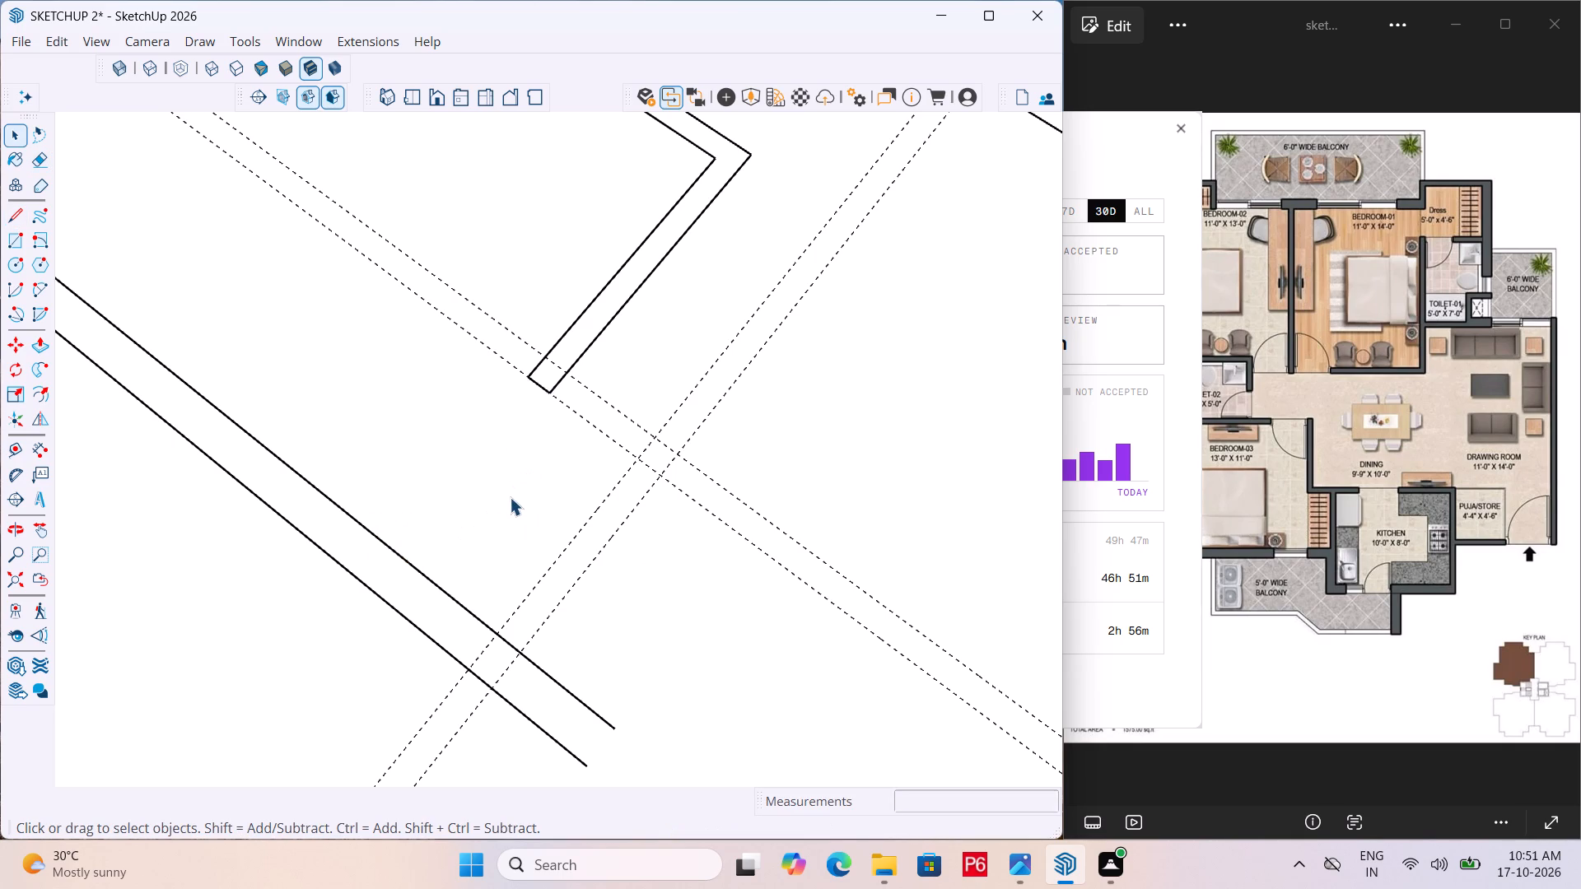
# Draw the wardrobe recess's outer face: about 5'2" along the outer guide from the thick wall's outer edge, and 2'6" back to Bedroom-03's wall.
pyautogui.press('l')
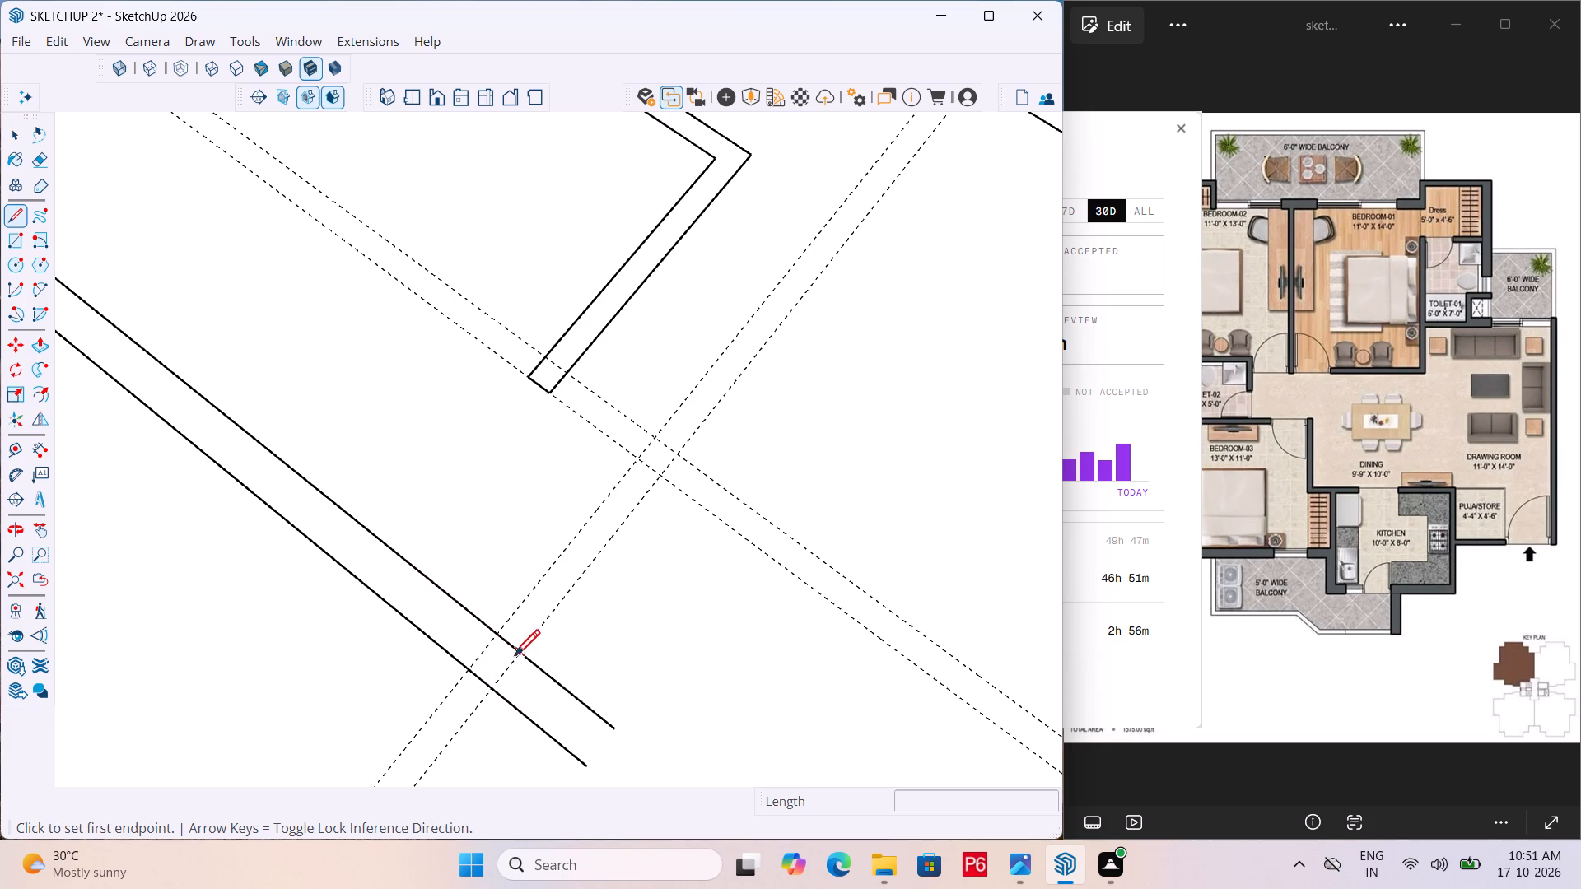
pyautogui.scroll(-1, 465, 634)
pyautogui.moveTo(487, 687); pyautogui.dragTo(490, 677)
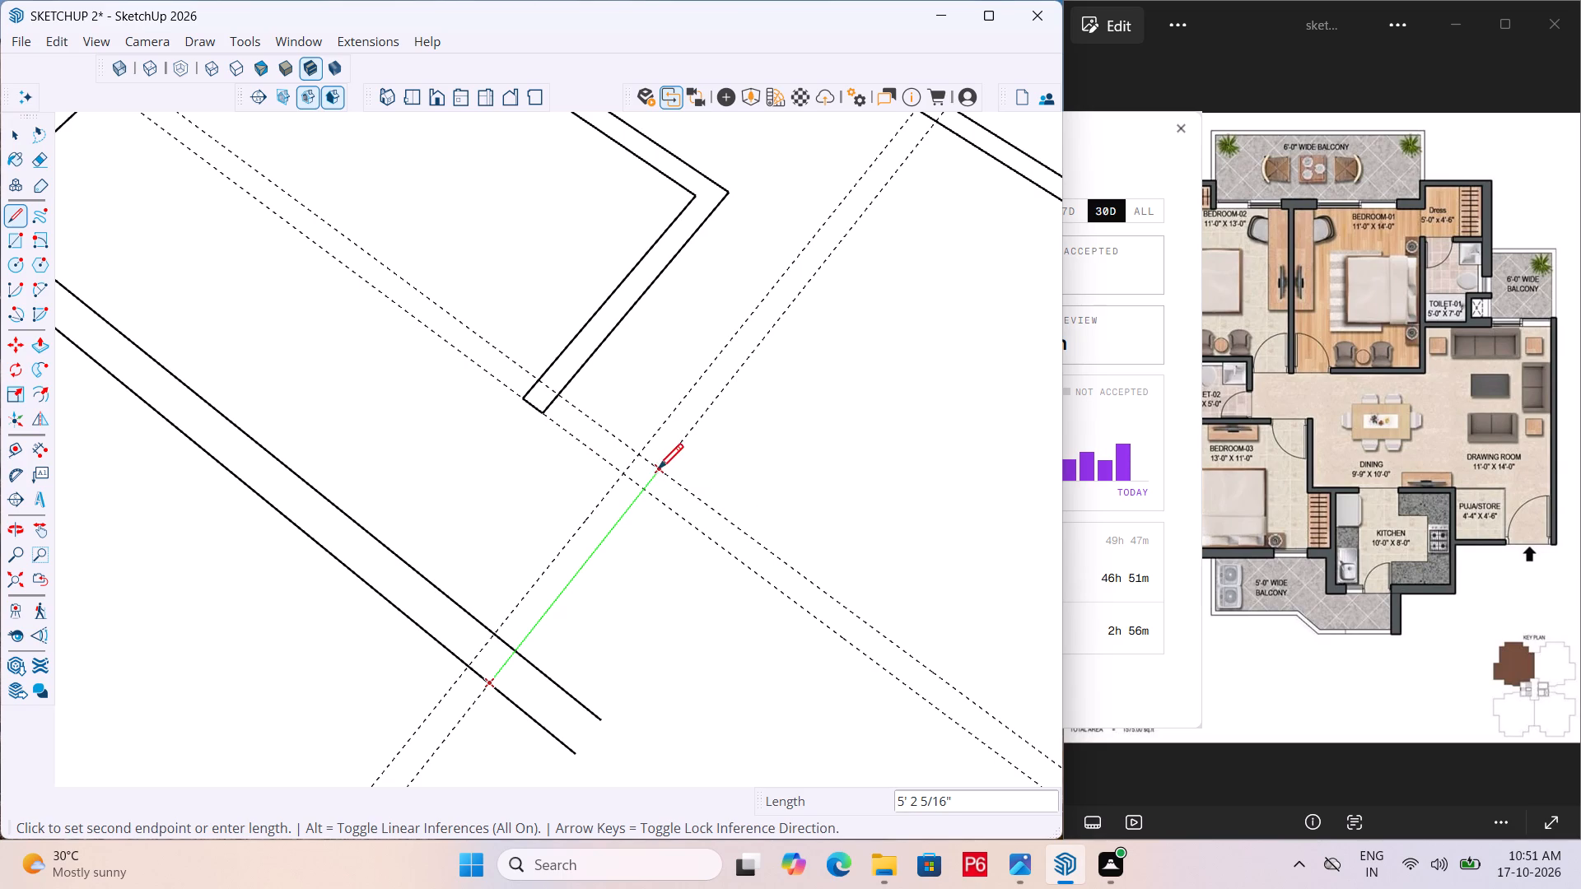
pyautogui.click(660, 470)
pyautogui.click(559, 389)
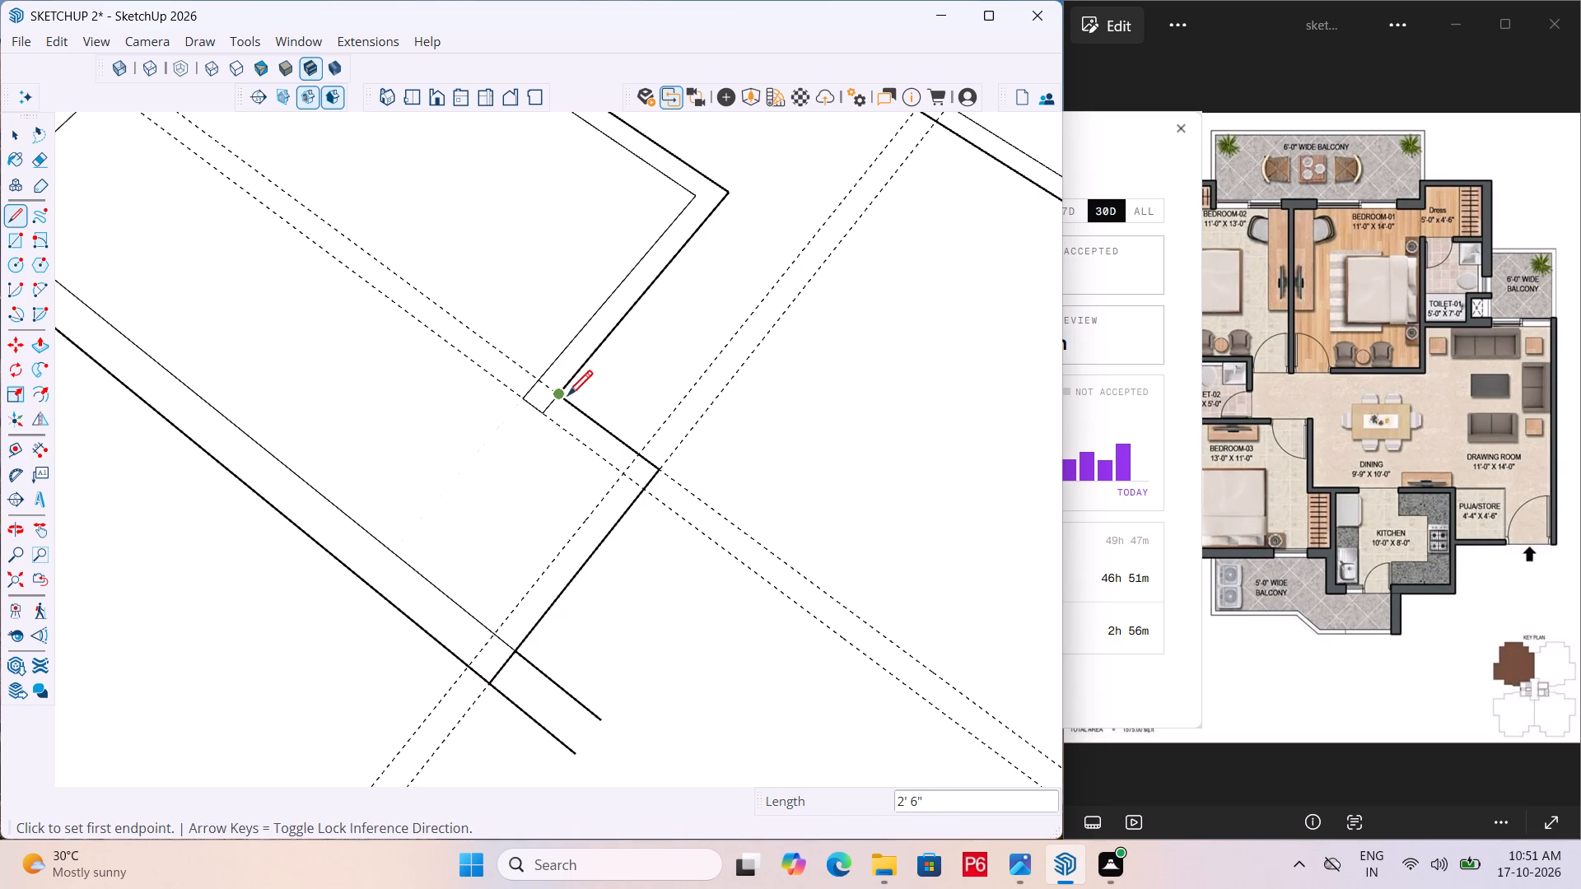
pyautogui.press('space')
# Draw the recess's inner face from Bedroom-03's wall end to the 2' guide, and about 3'11" along it to the thick wall's inner face.
pyautogui.press('l')
pyautogui.click(546, 407)
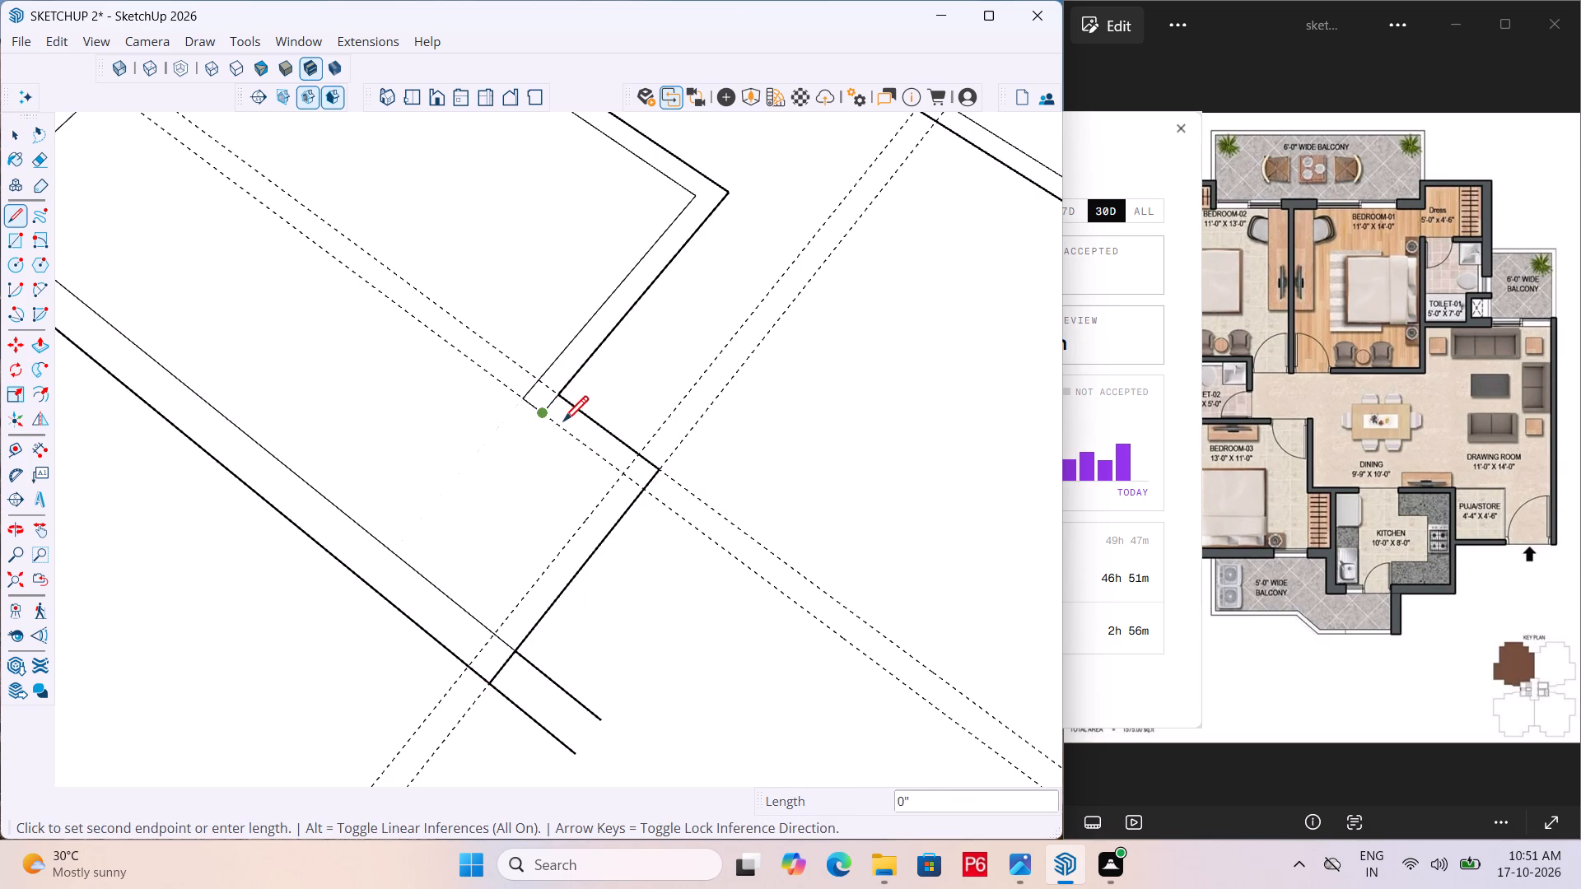
pyautogui.click(624, 471)
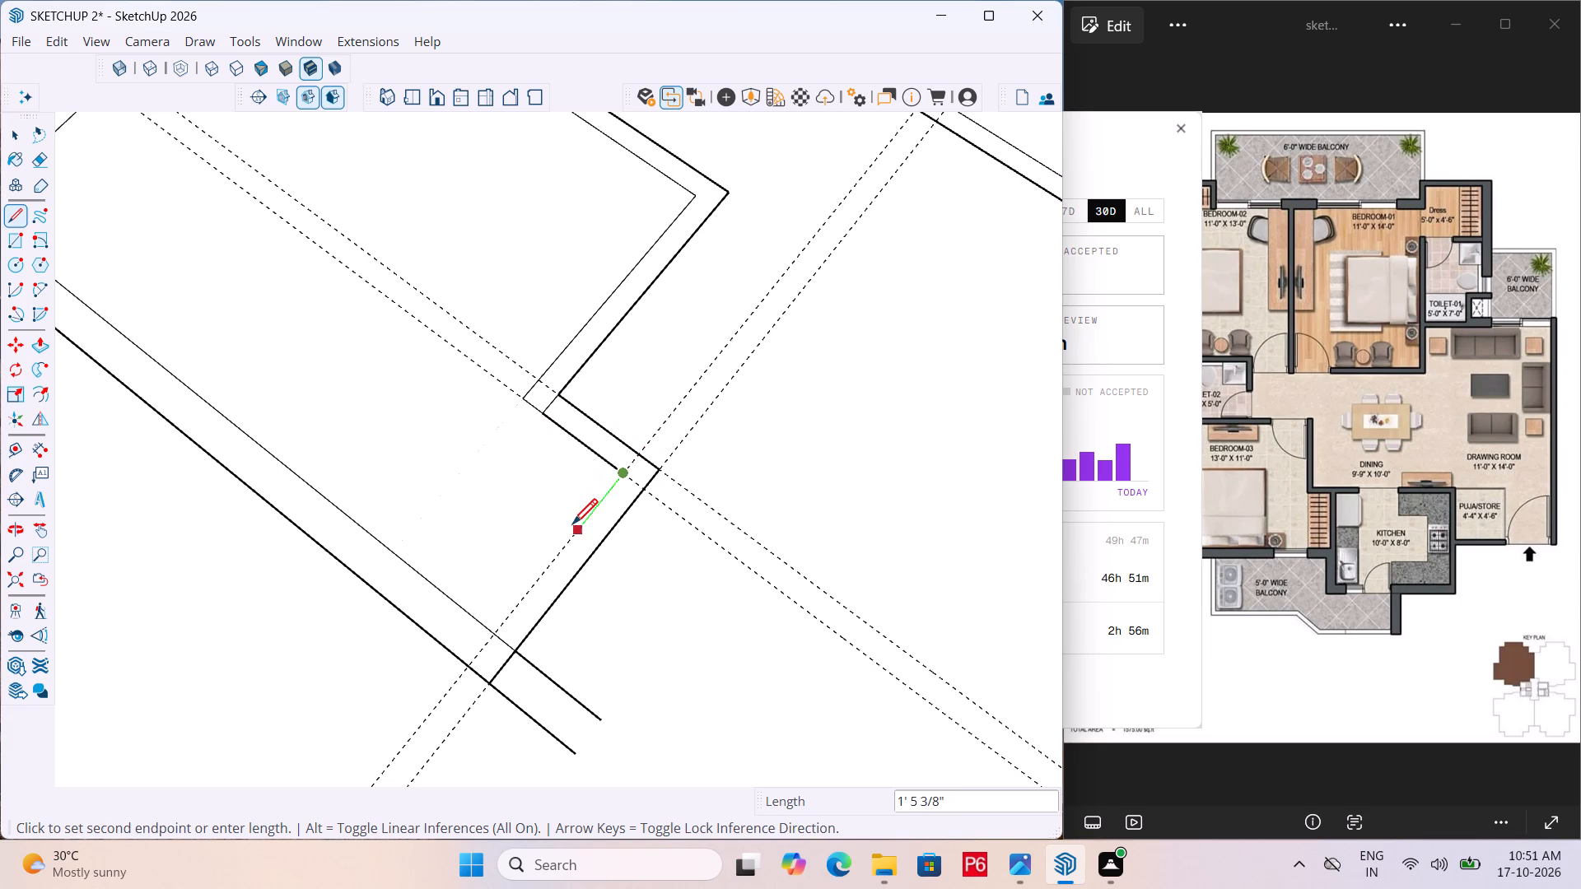
pyautogui.click(492, 628)
pyautogui.press('space')
# Place a guide 10' outward from the wardrobe recess's outer face to mark the kitchen's length.
pyautogui.scroll(-3, 460, 566)
pyautogui.scroll(-4, 376, 503)
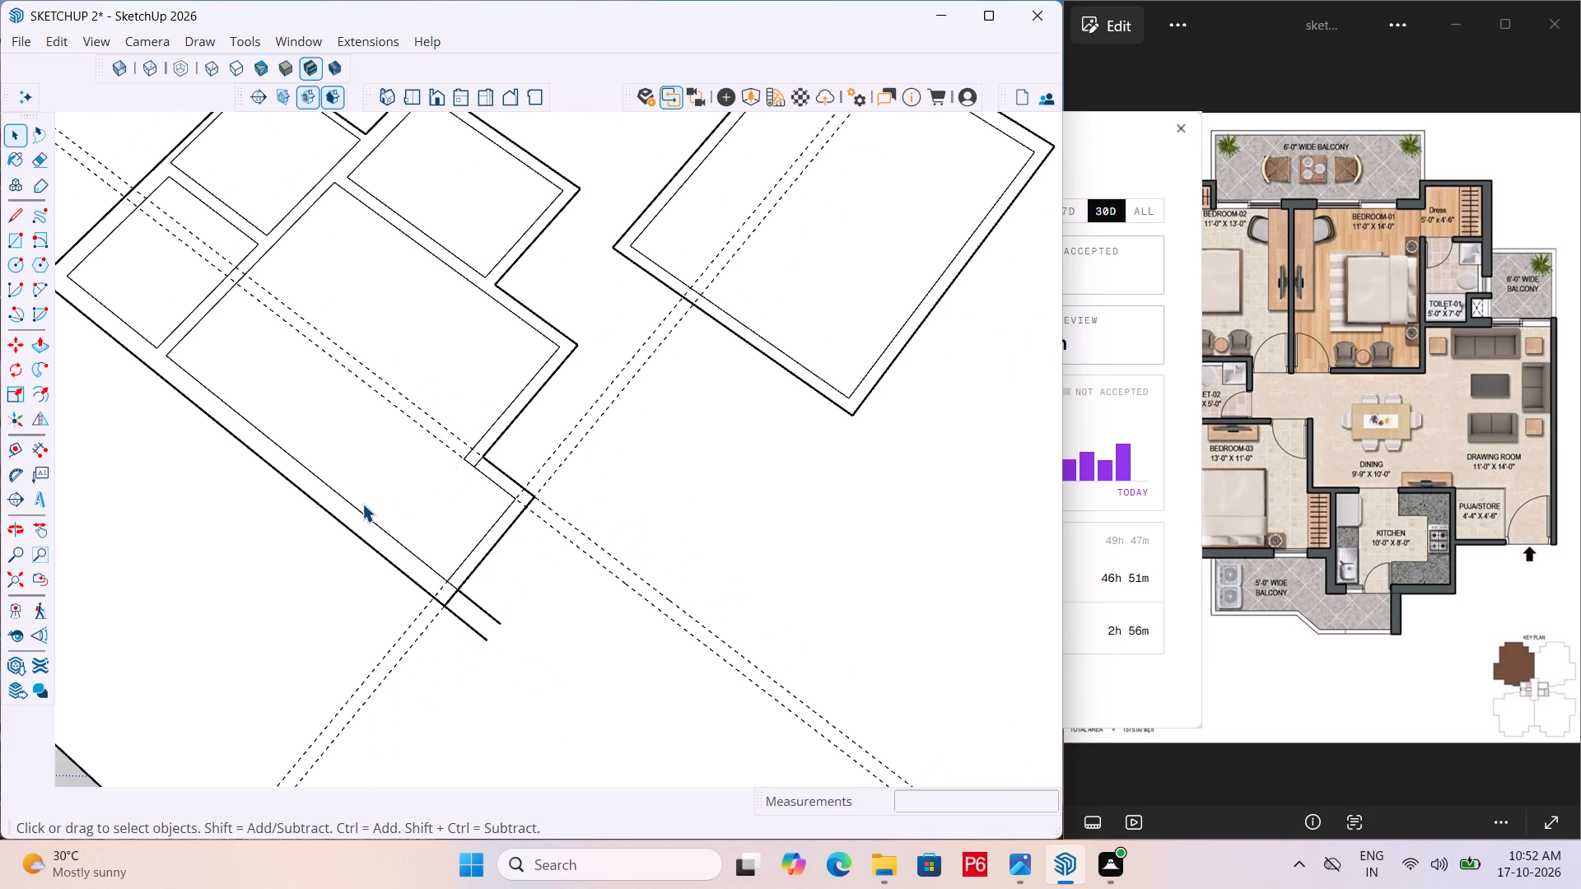
pyautogui.scroll(5, 560, 493)
pyautogui.scroll(-4, 472, 378)
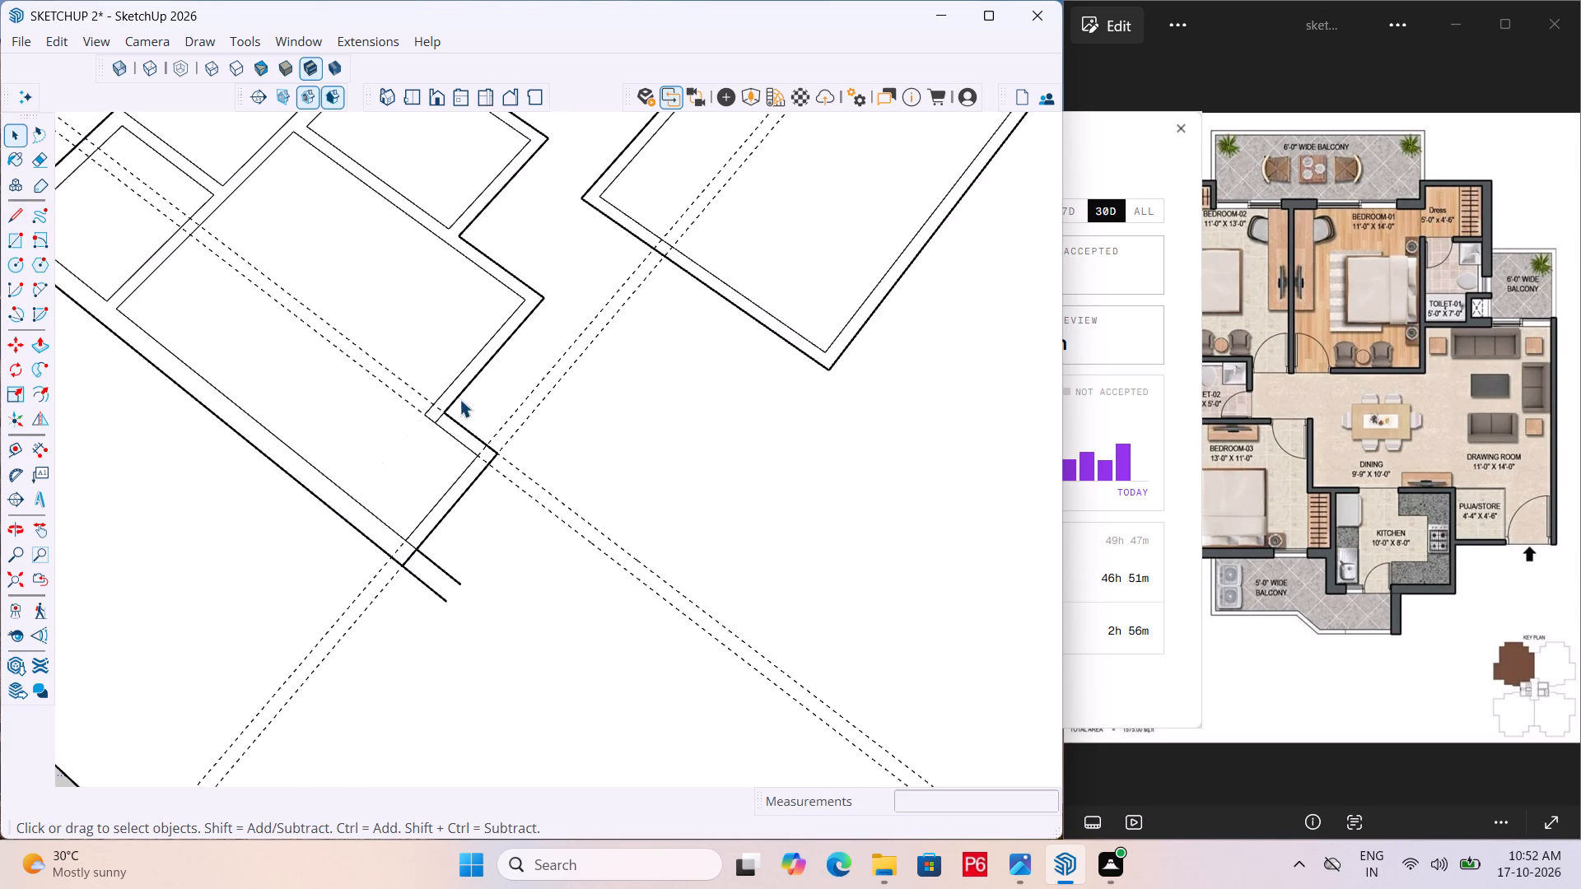
pyautogui.scroll(-2, 459, 399)
pyautogui.scroll(-1, 510, 469)
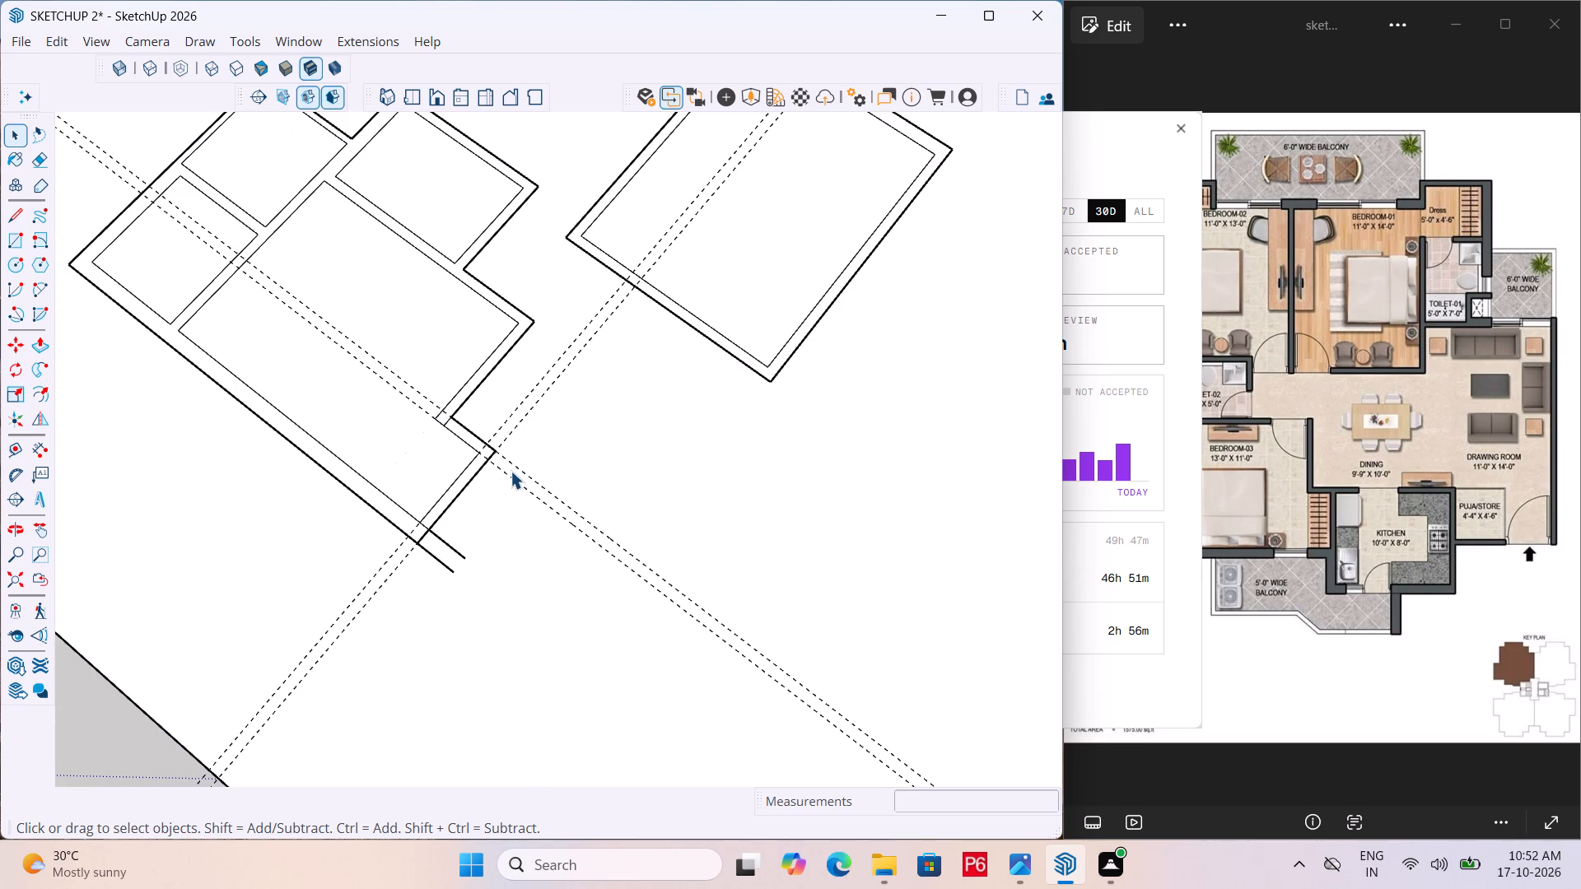
pyautogui.press('t')
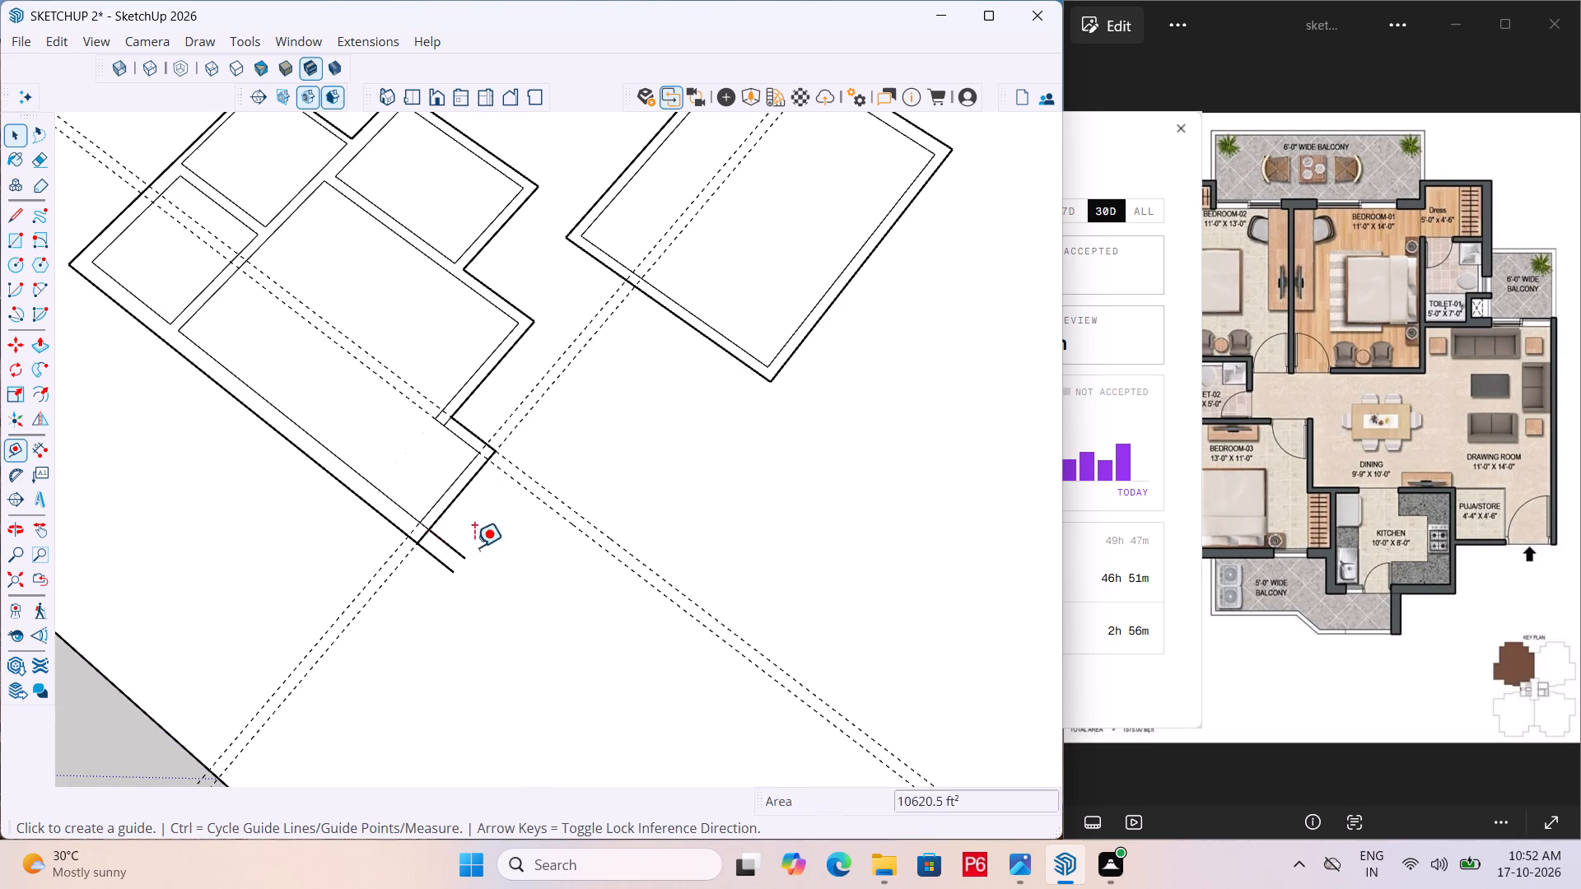
pyautogui.click(465, 491)
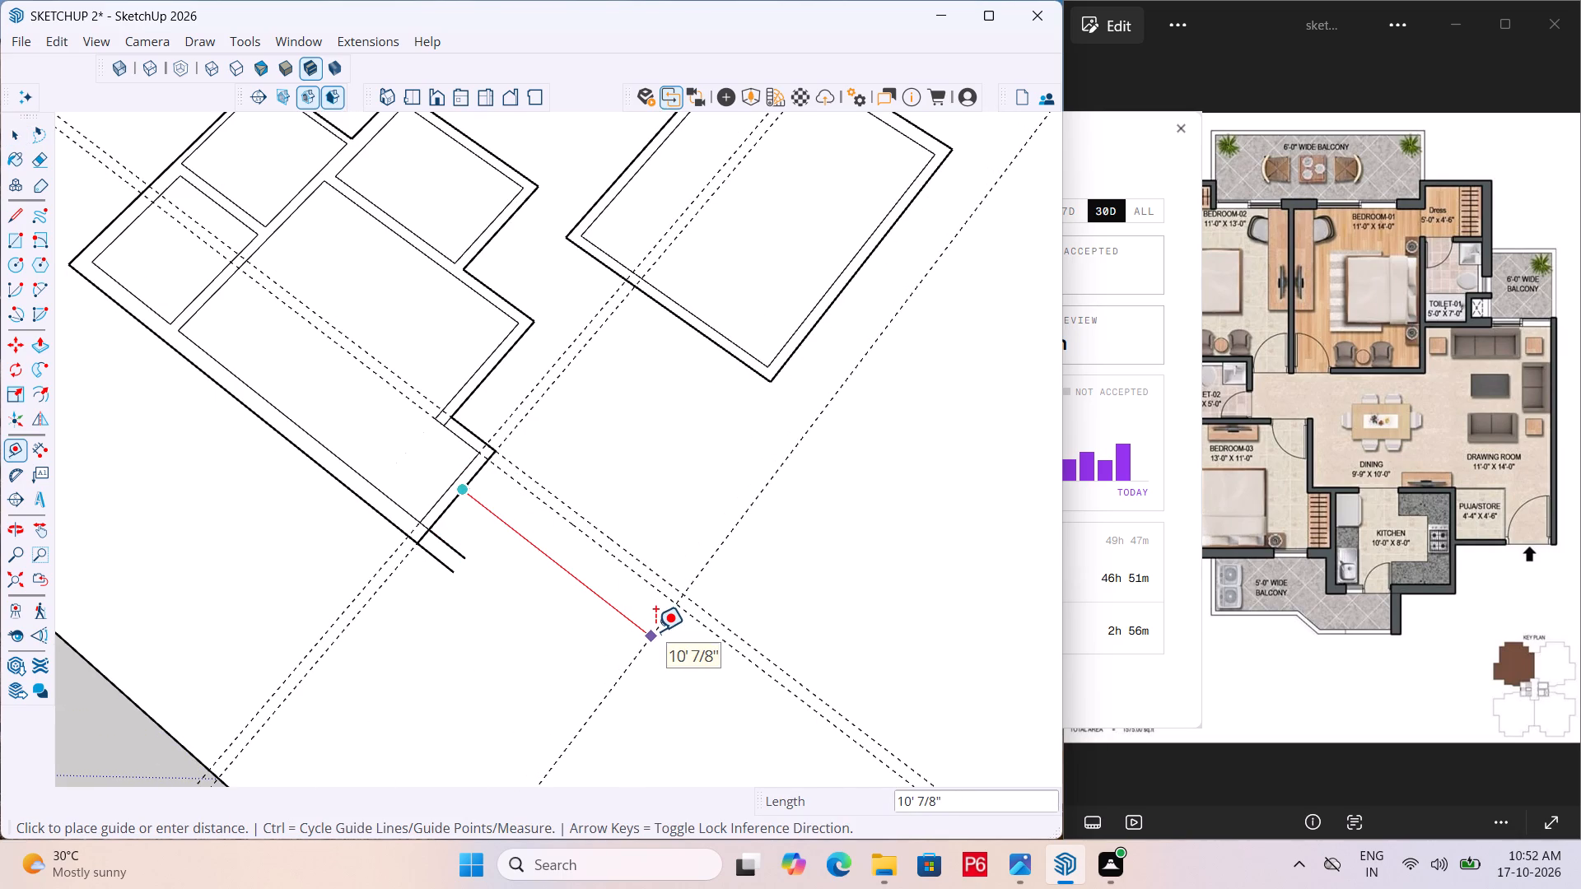
pyautogui.write("10'")
pyautogui.press('Return')
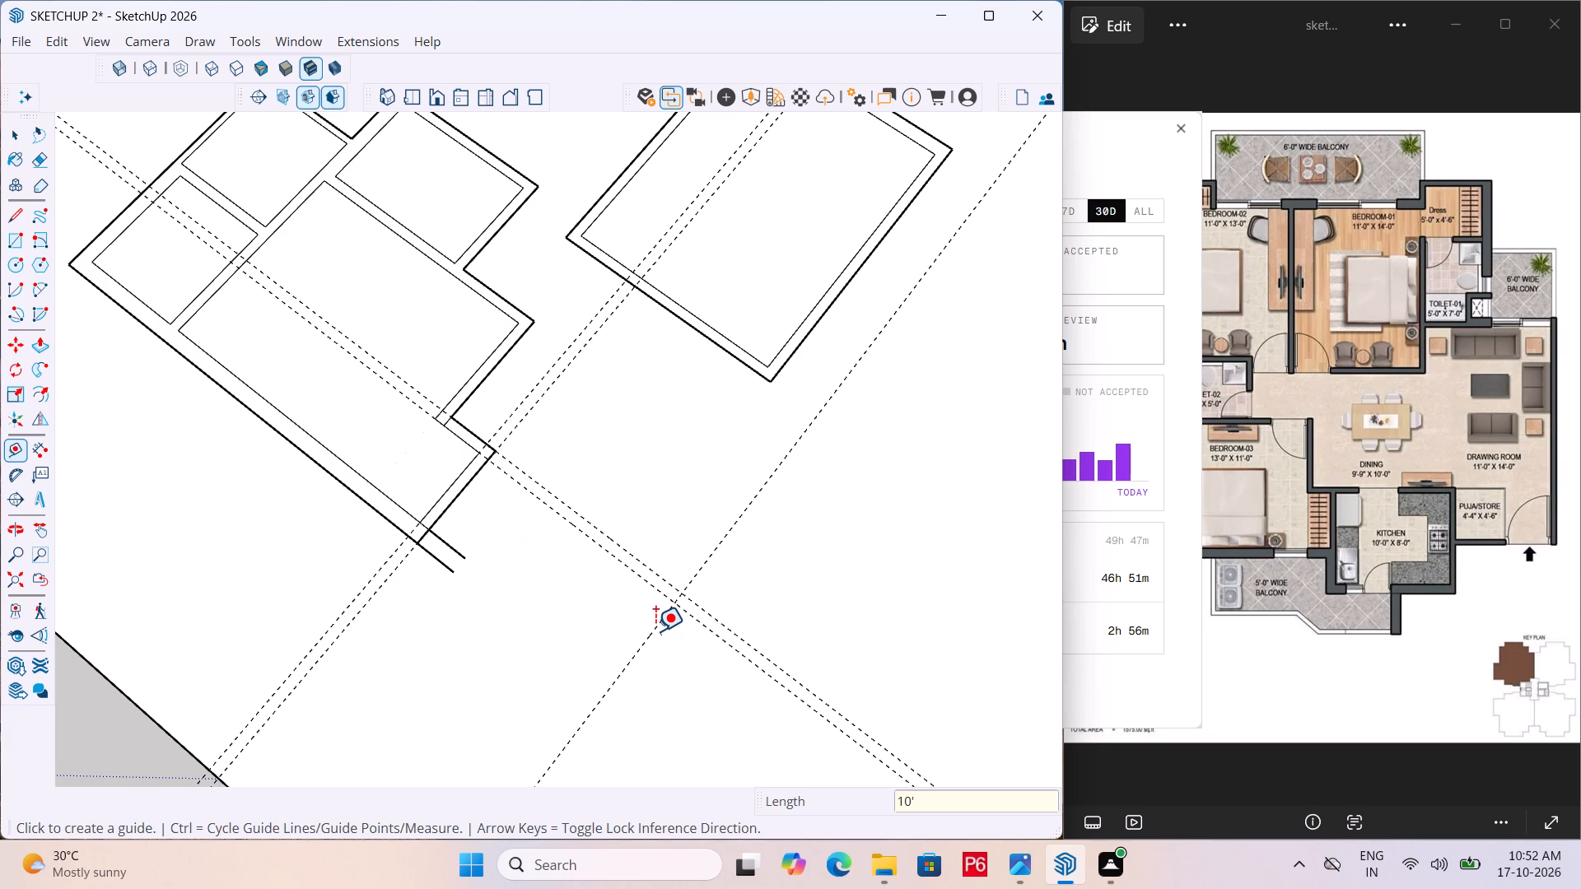
# Consult the reference floor plan and offset a 6" wall-thickness guide outward from the 10' kitchen guide.
pyautogui.click(1373, 474)
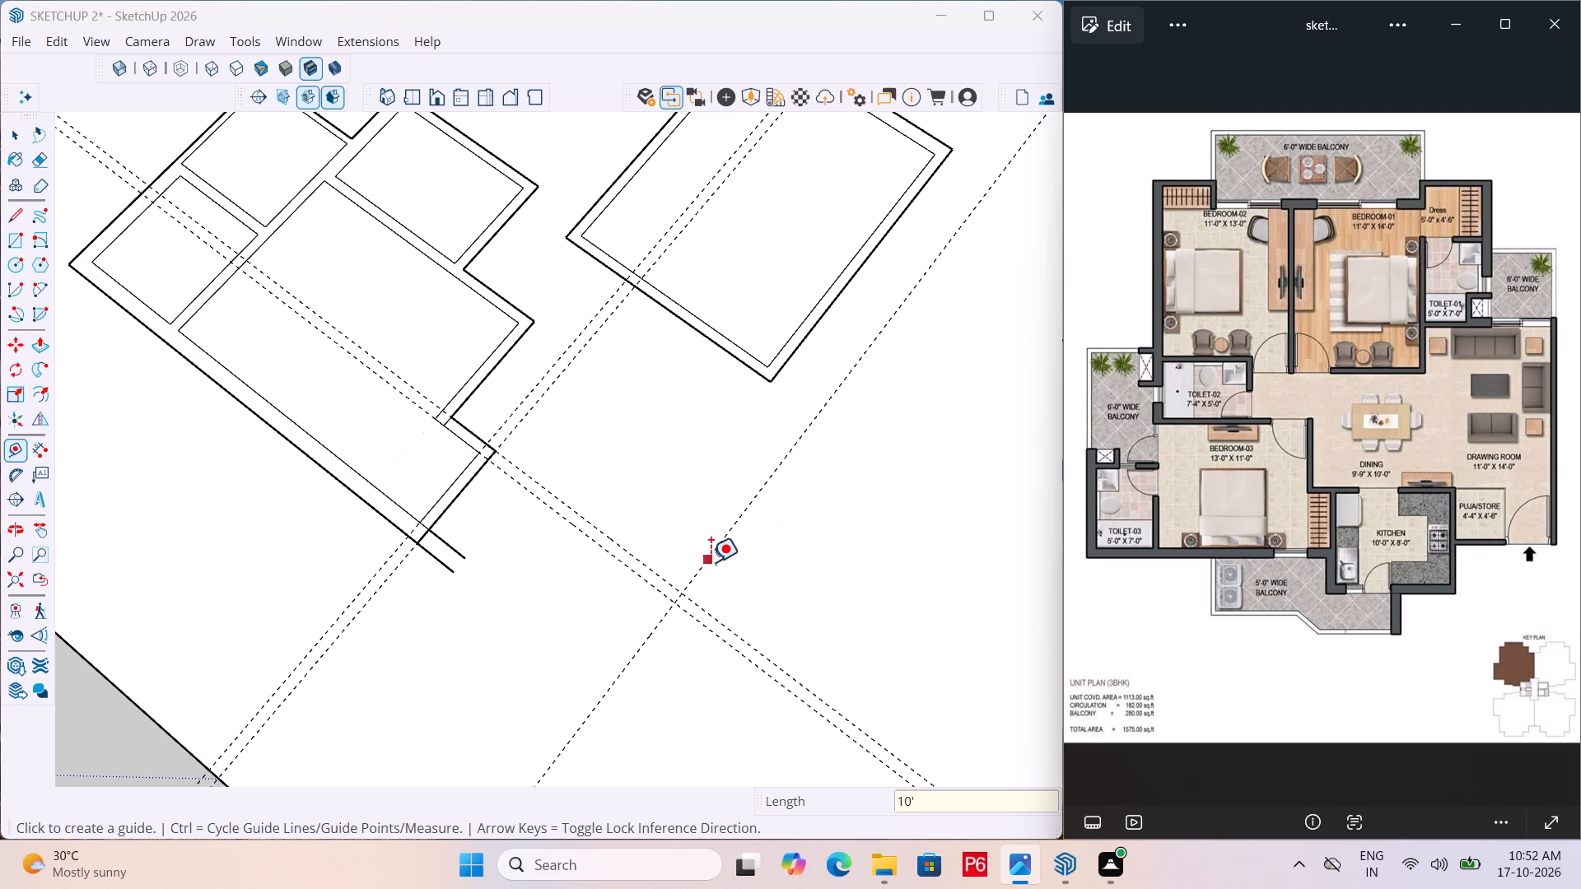
pyautogui.click(714, 551)
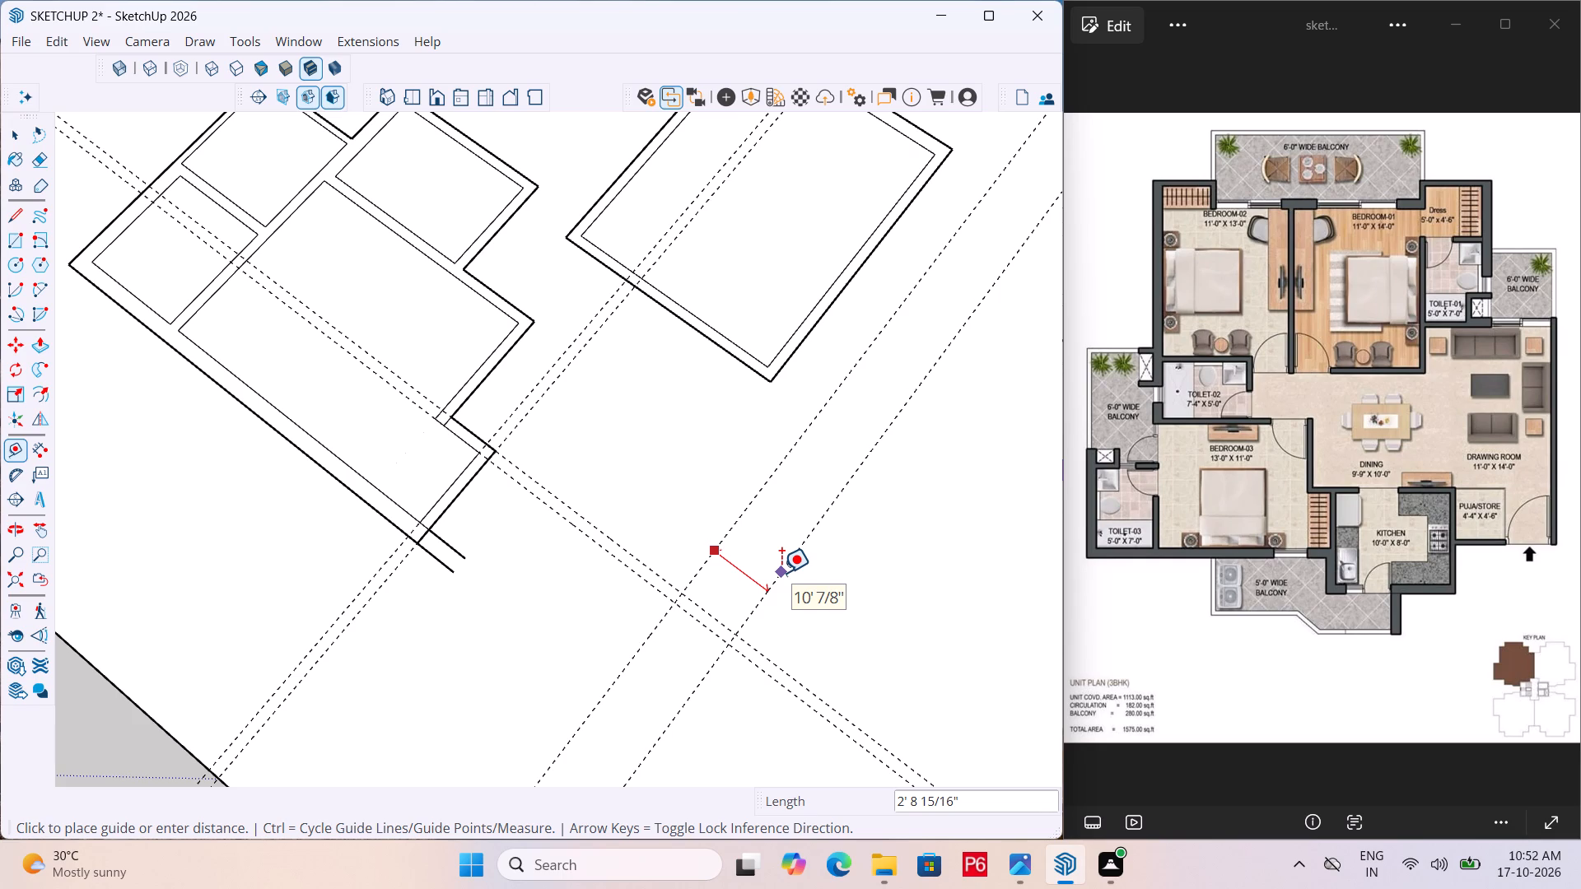
pyautogui.write('6"')
pyautogui.press('Return')
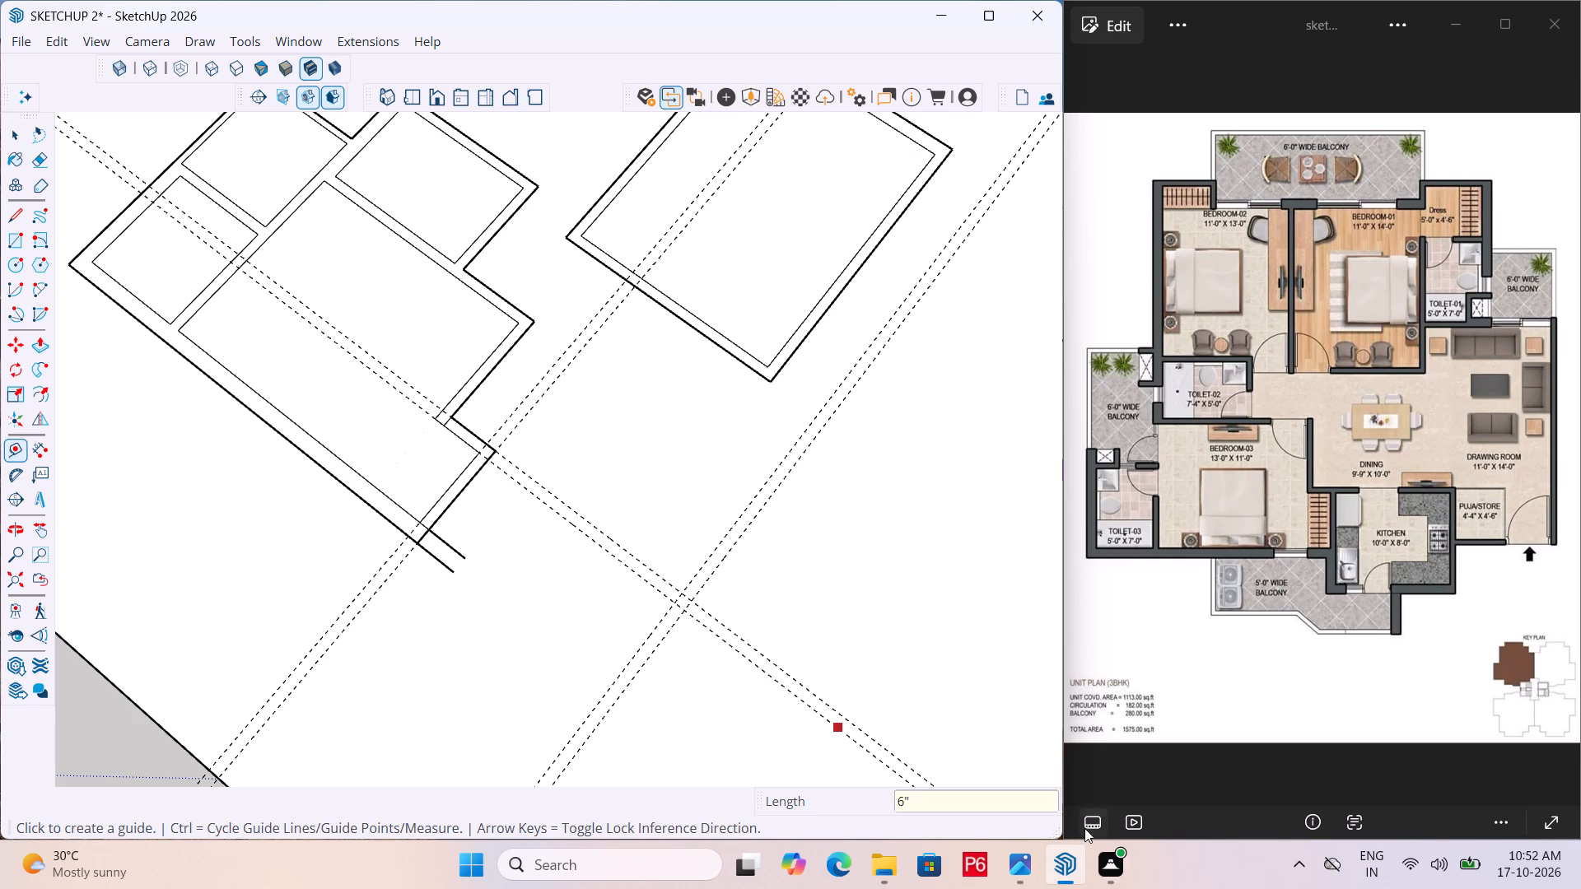
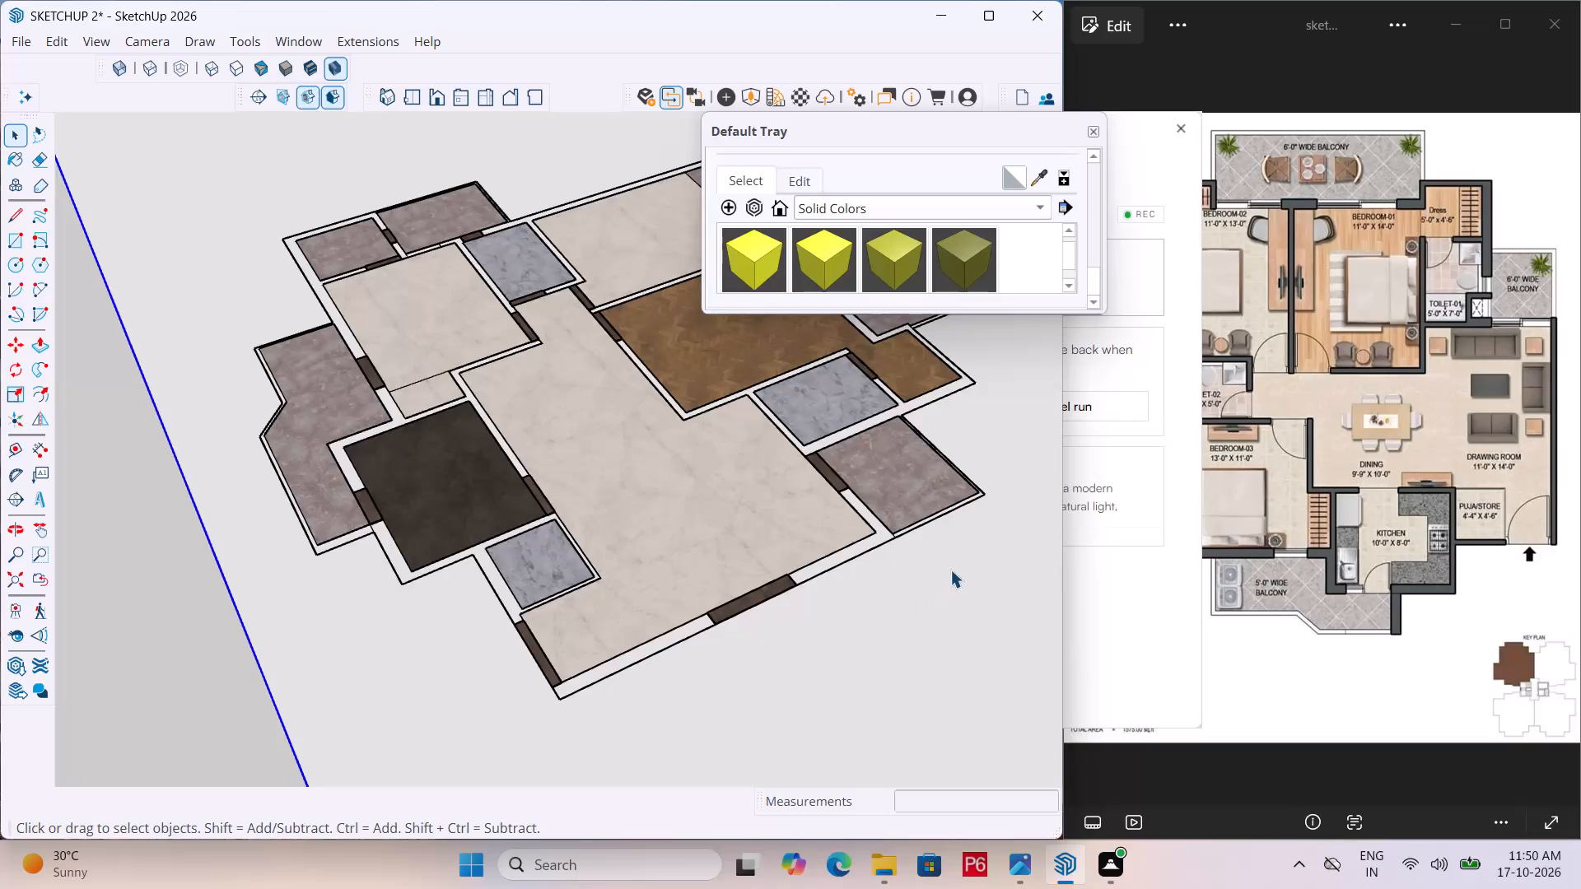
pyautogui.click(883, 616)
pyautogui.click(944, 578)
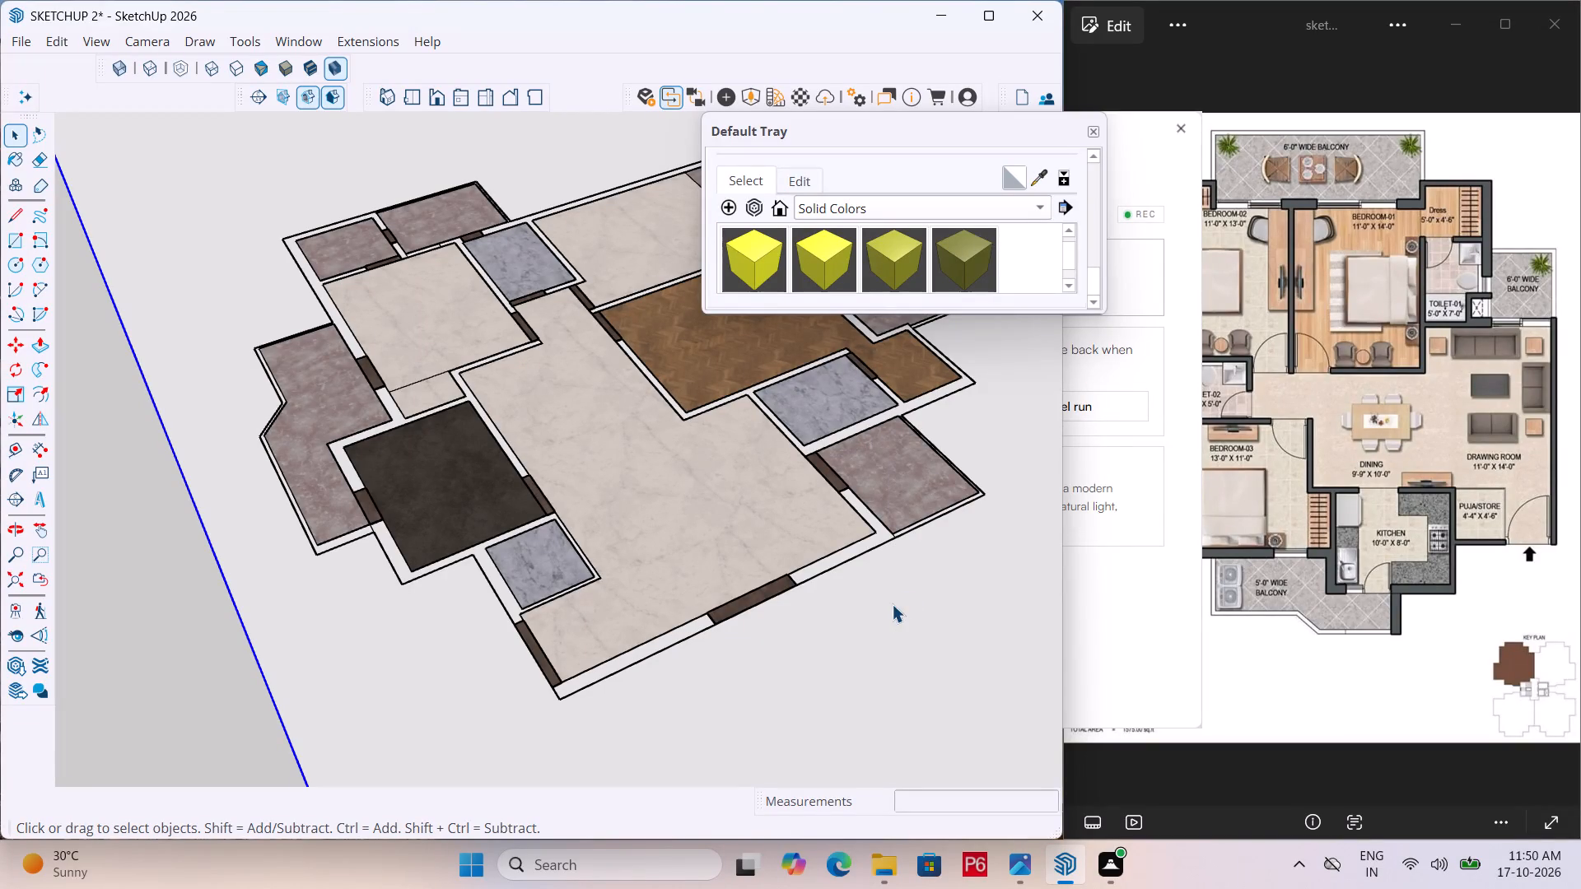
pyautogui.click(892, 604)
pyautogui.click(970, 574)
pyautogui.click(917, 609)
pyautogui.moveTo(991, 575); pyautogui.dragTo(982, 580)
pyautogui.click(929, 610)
# Move the Default Tray clear of the apartment model so the whole floor layout is exposed.
pyautogui.moveTo(1045, 124); pyautogui.dragTo(1330, 57)
pyautogui.moveTo(1330, 57); pyautogui.dragTo(1328, 66)
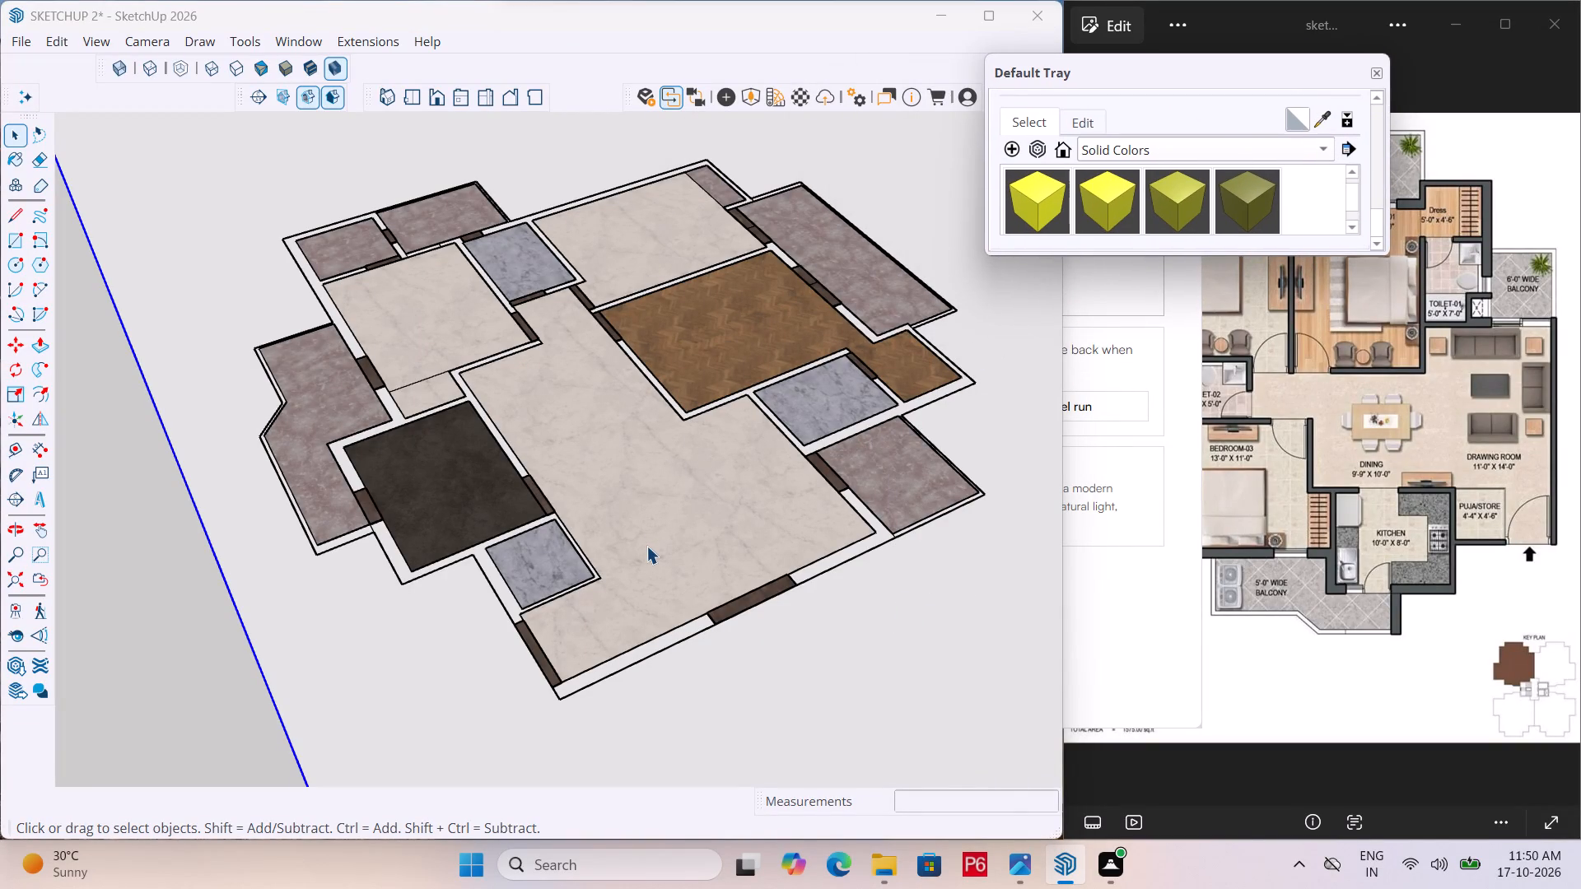
# Examine the apartment model's walls and floor finishes from several views against the reference floor plan.
pyautogui.scroll(-3, 576, 537)
pyautogui.moveTo(553, 549); pyautogui.dragTo(635, 570, button='middle')
pyautogui.scroll(2, 471, 538)
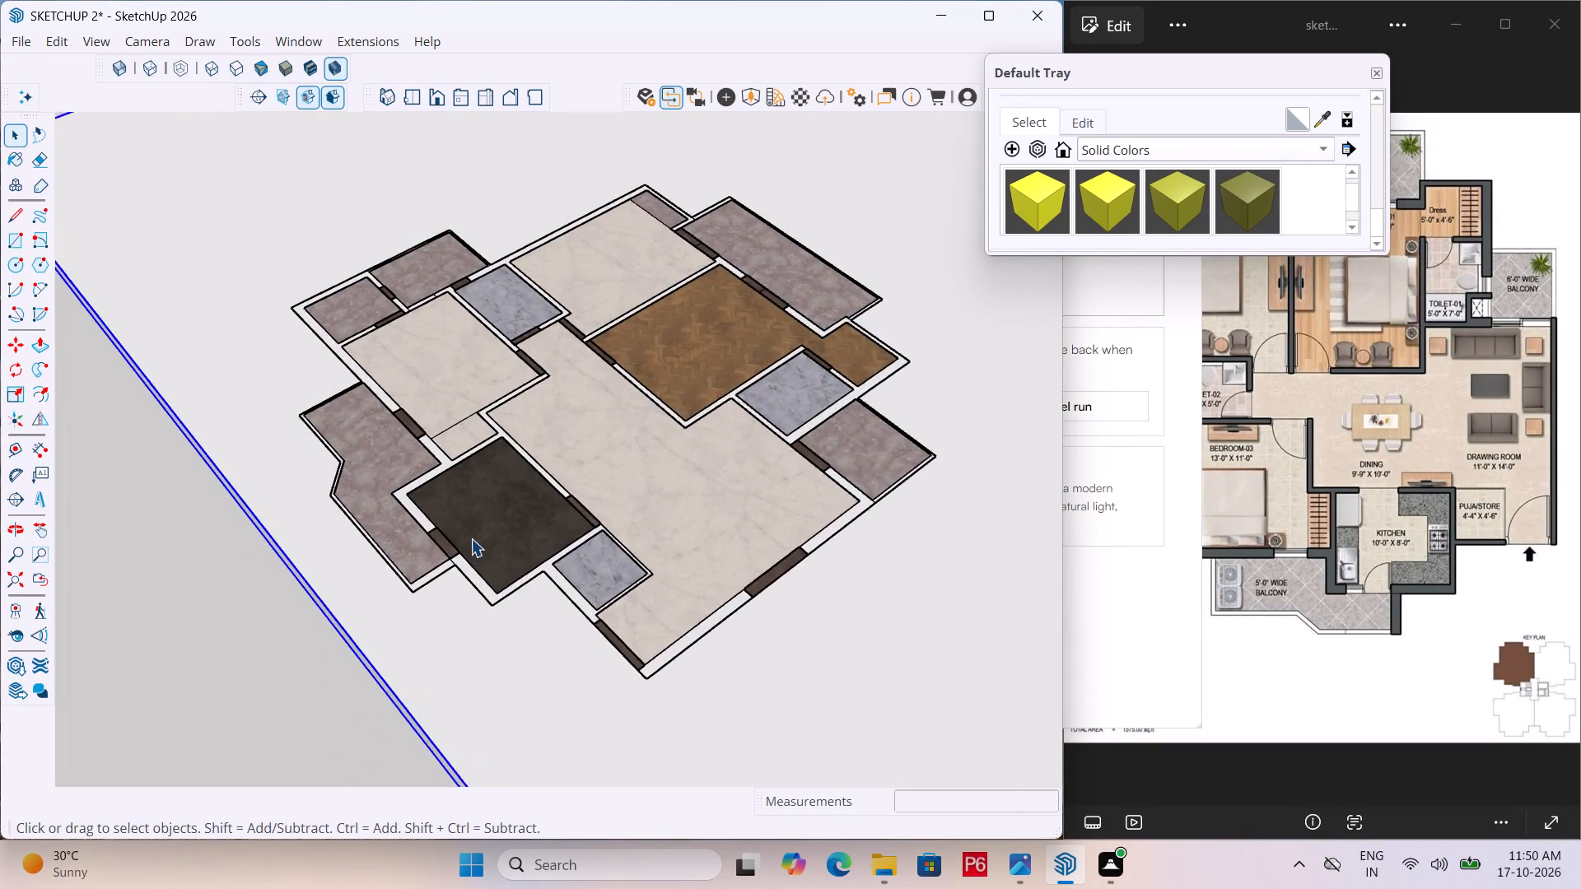
pyautogui.scroll(3, 471, 538)
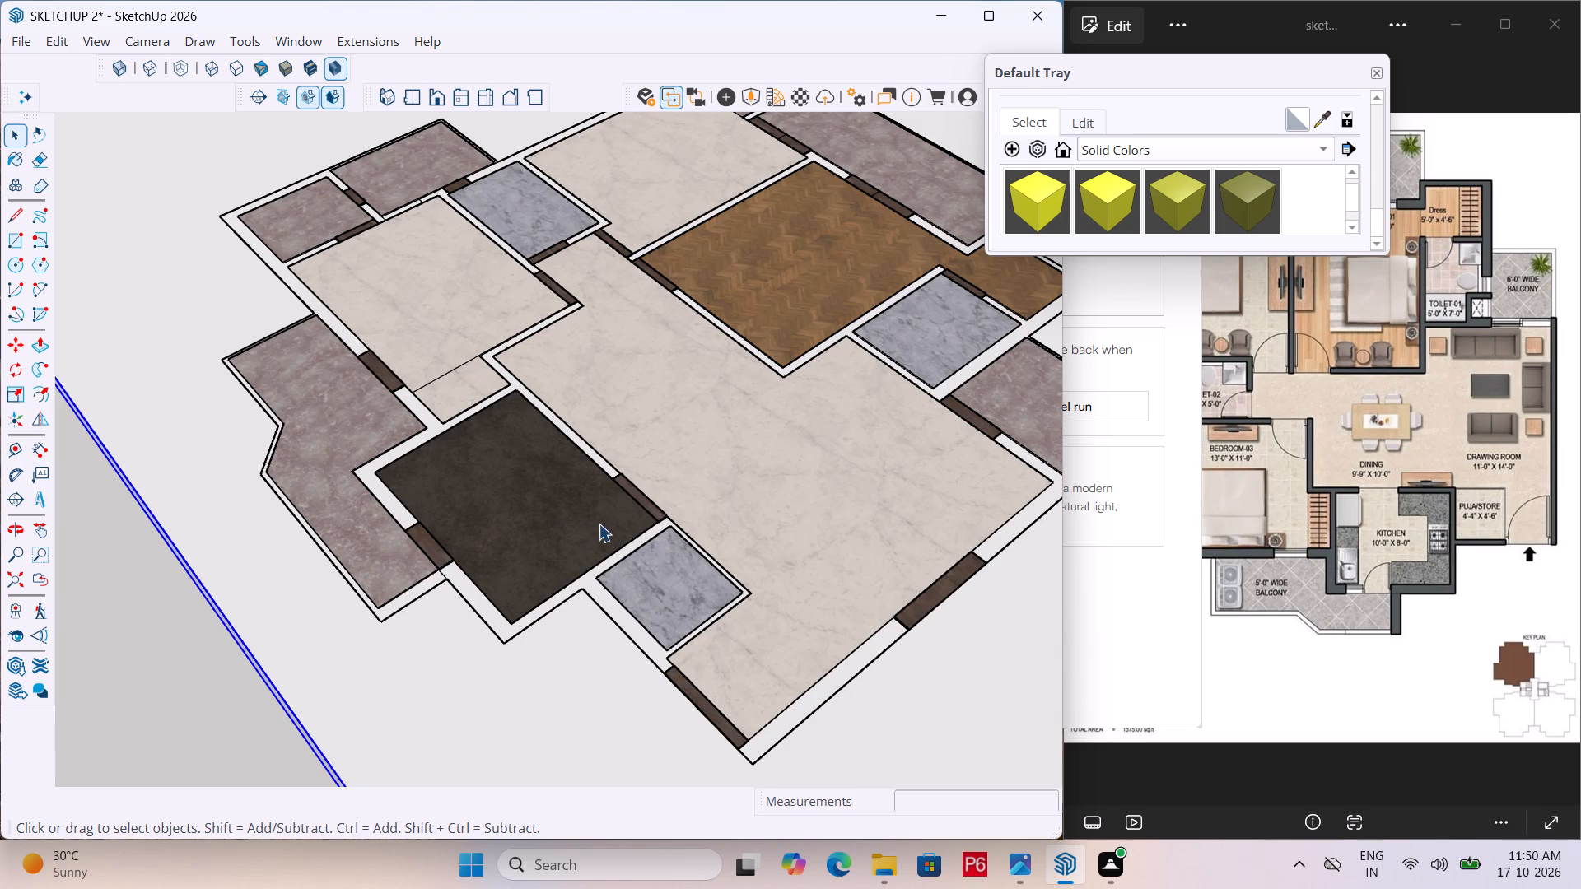
pyautogui.click(1378, 524)
pyautogui.click(996, 635)
pyautogui.click(898, 651)
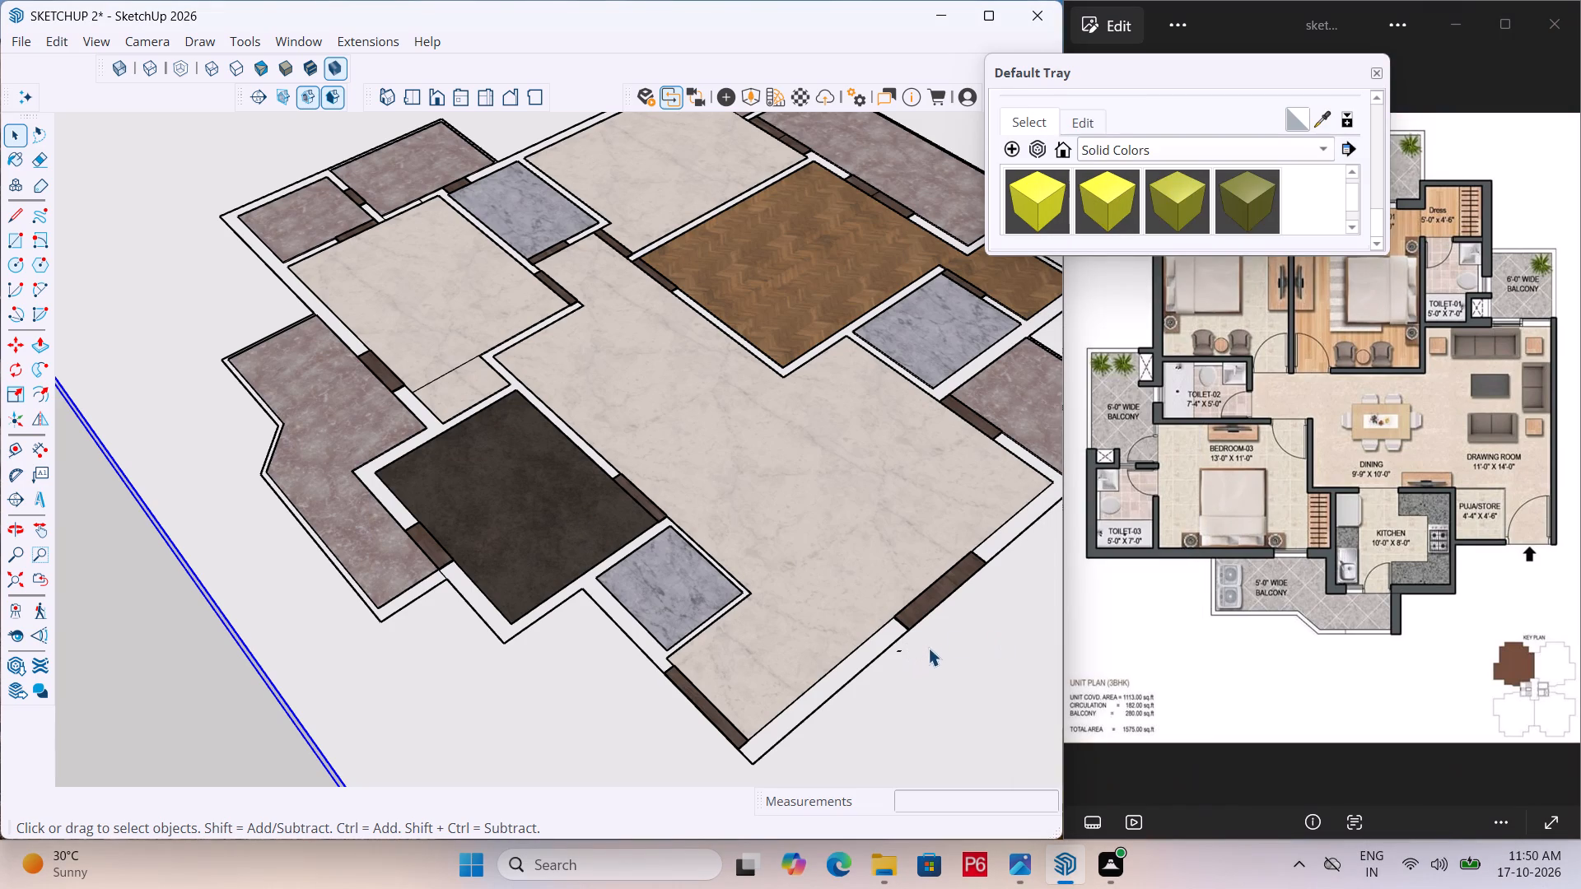
pyautogui.scroll(-2, 555, 535)
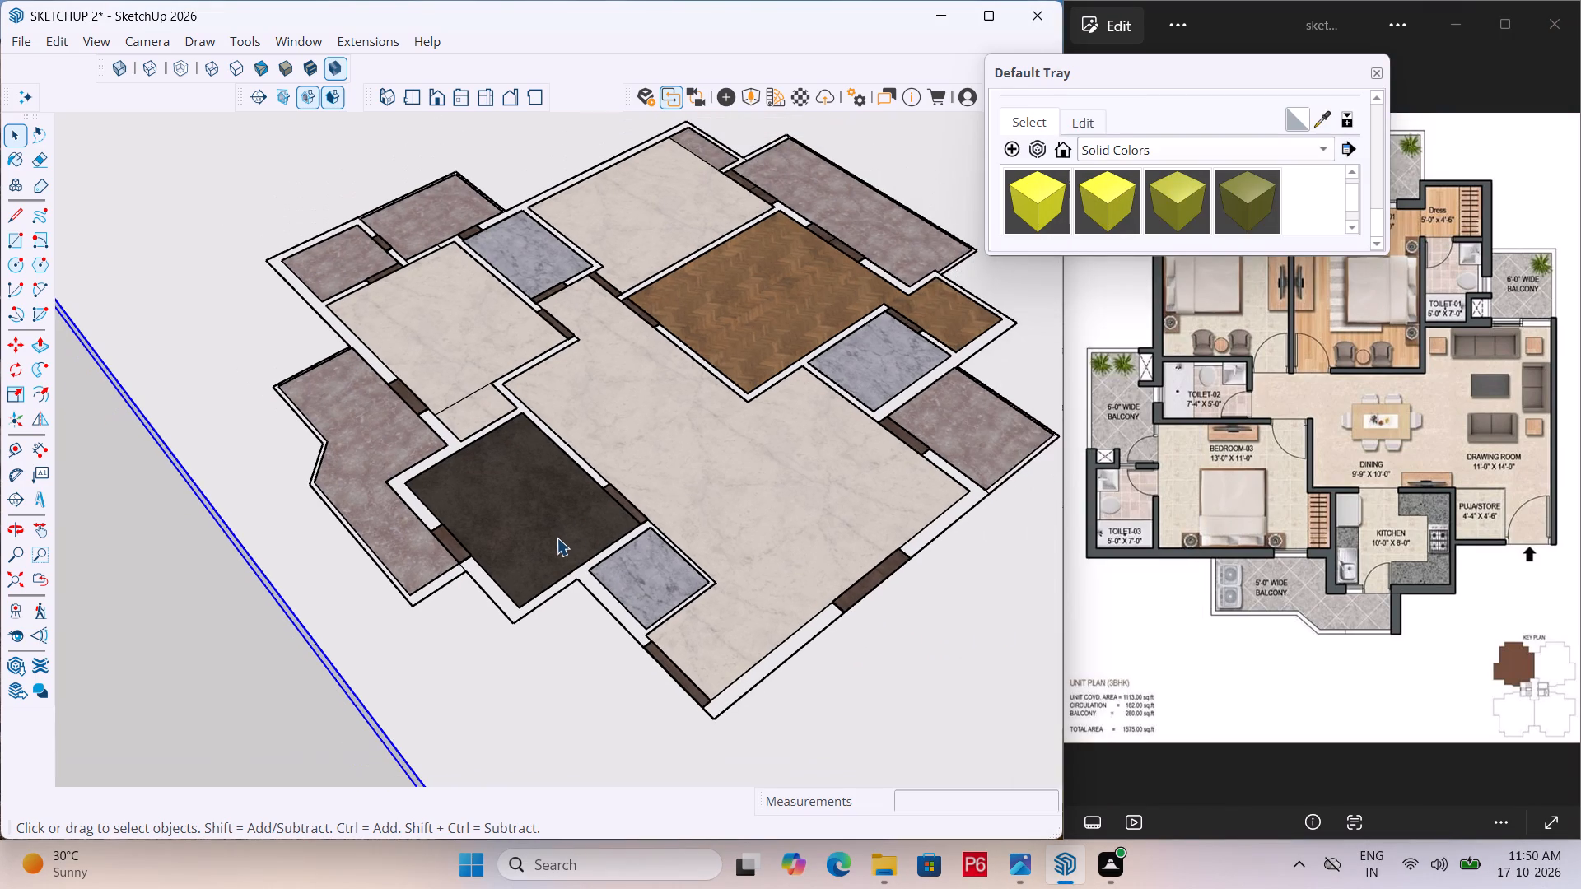
pyautogui.moveTo(574, 537); pyautogui.dragTo(543, 607, button='middle')
pyautogui.scroll(-3, 527, 586)
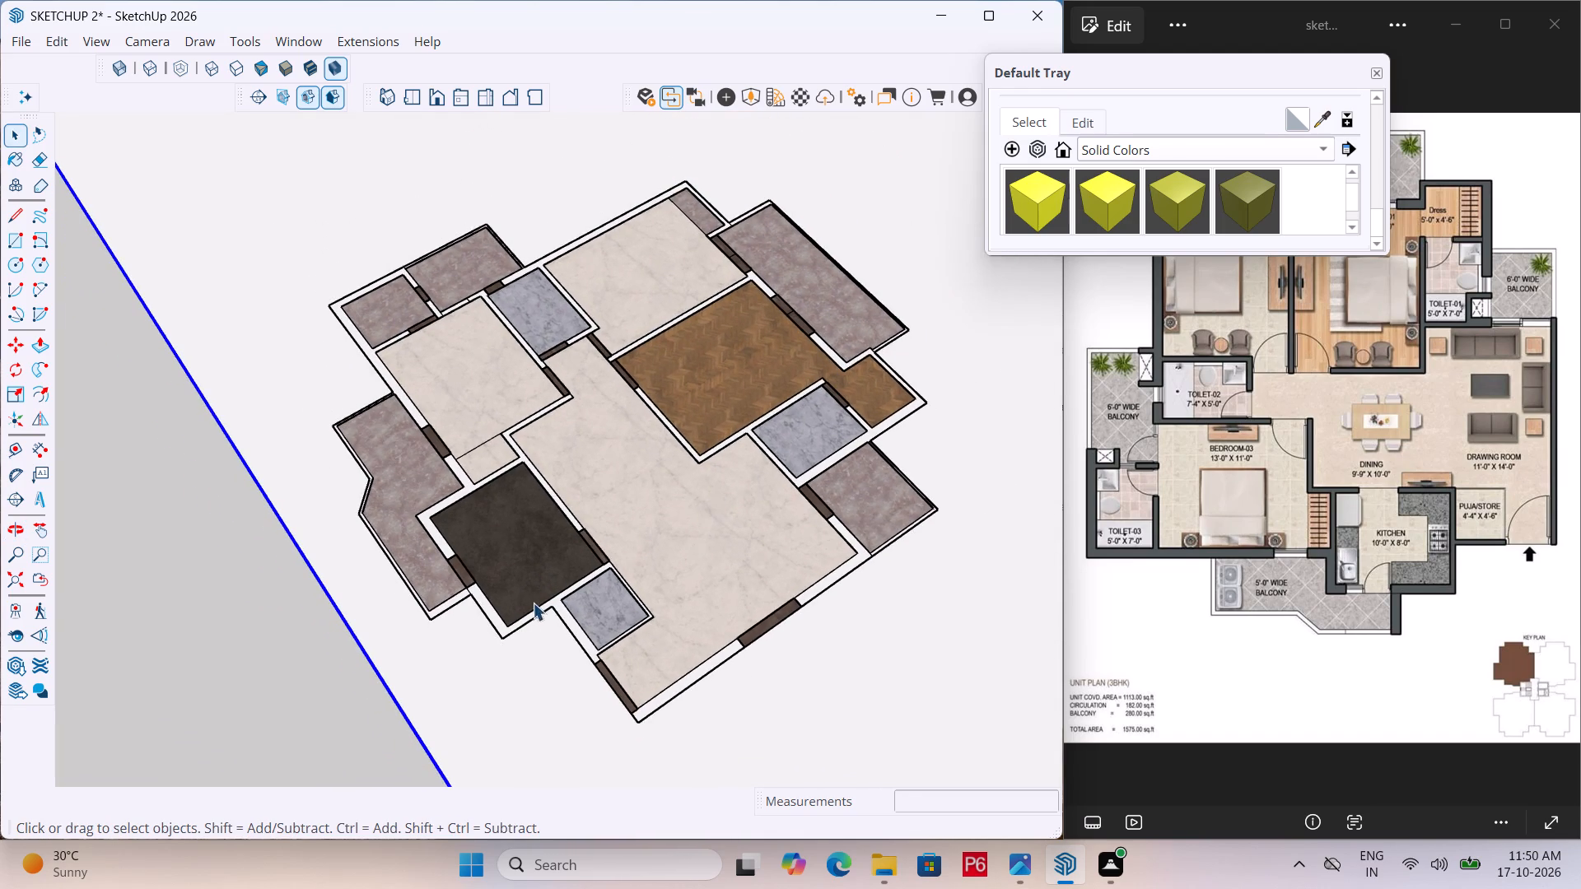
pyautogui.scroll(6, 377, 444)
pyautogui.scroll(4, 493, 361)
pyautogui.scroll(-5, 356, 377)
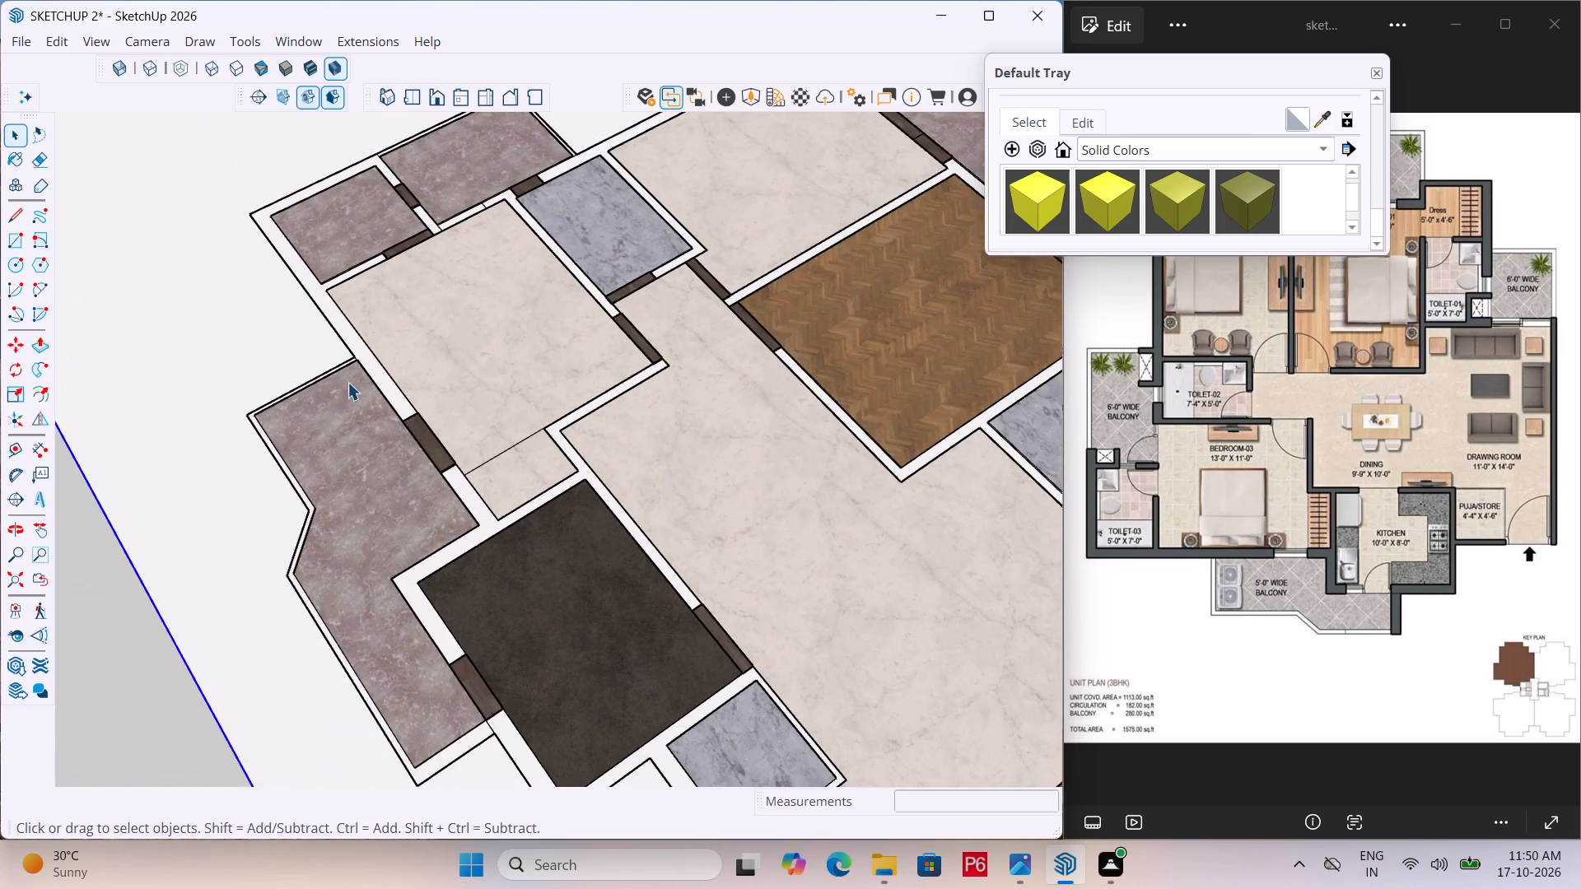
pyautogui.scroll(-6, 477, 376)
pyautogui.moveTo(599, 426); pyautogui.dragTo(623, 403, button='middle')
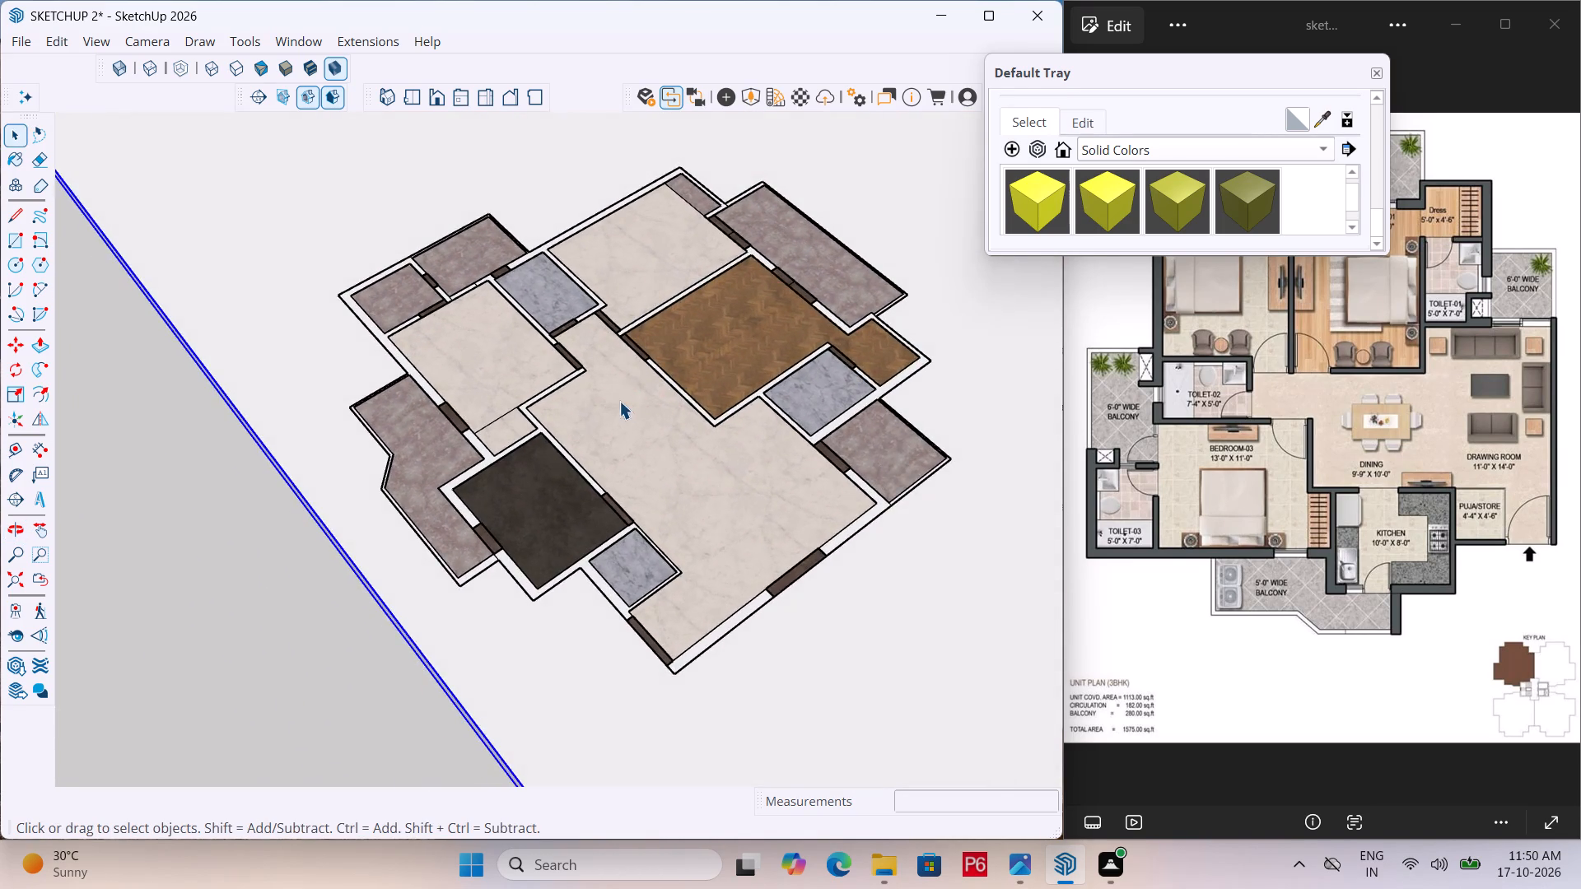
pyautogui.scroll(18, 655, 375)
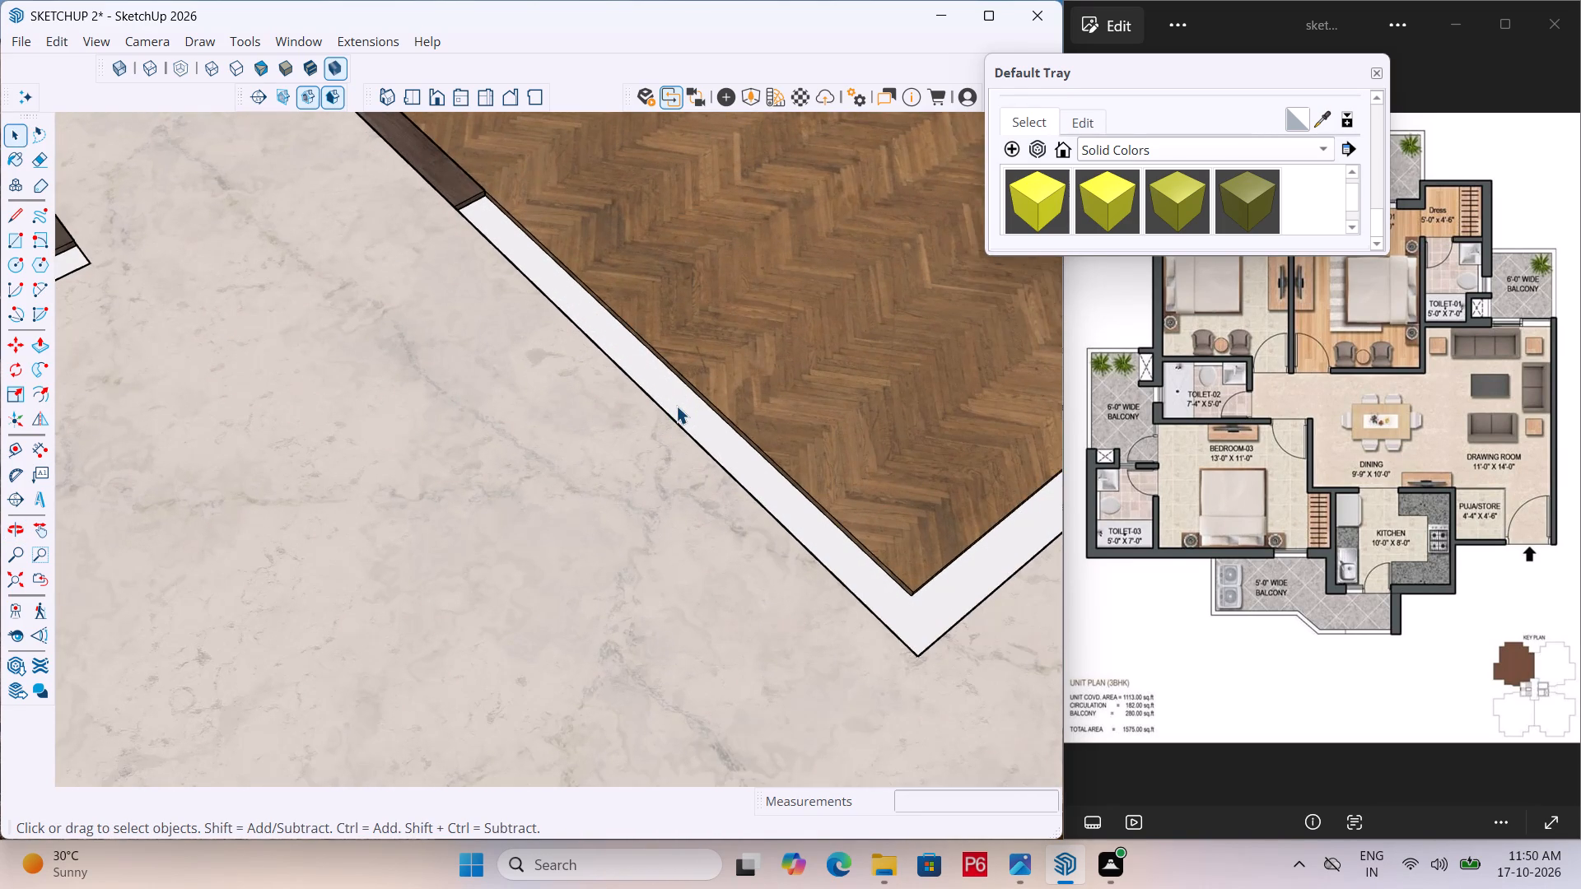
pyautogui.scroll(-6, 779, 425)
pyautogui.scroll(-6, 851, 467)
pyautogui.scroll(-7, 777, 416)
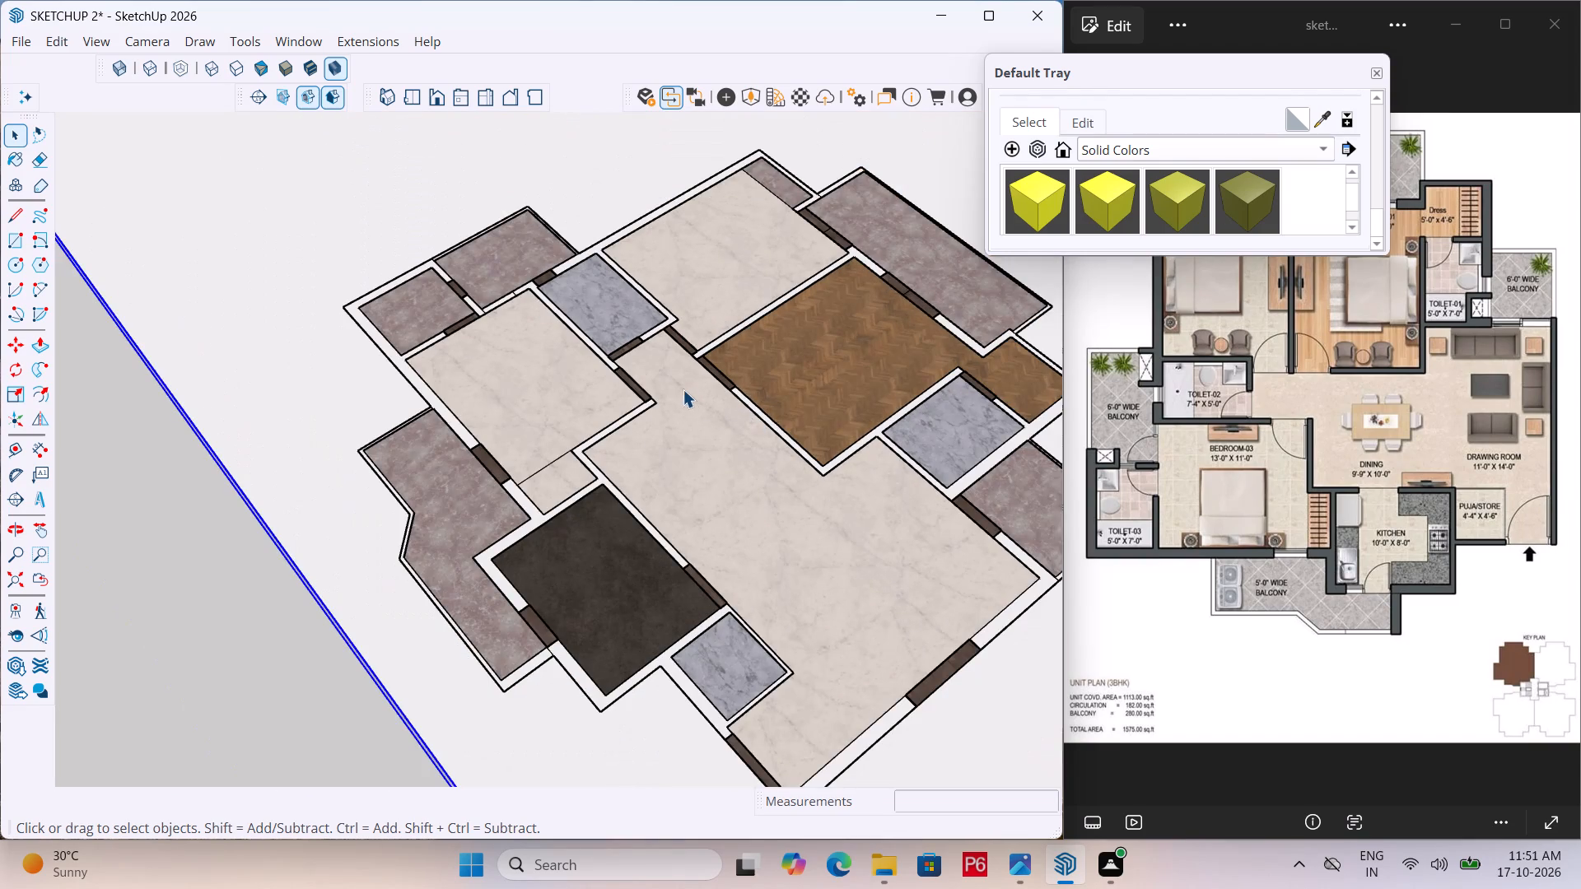
# Open the floor-plan group for editing and paint the kitchen walls and Bedroom-03's inner and outer walls with F01_Seafoam_Drift.
pyautogui.doubleClick(683, 389)
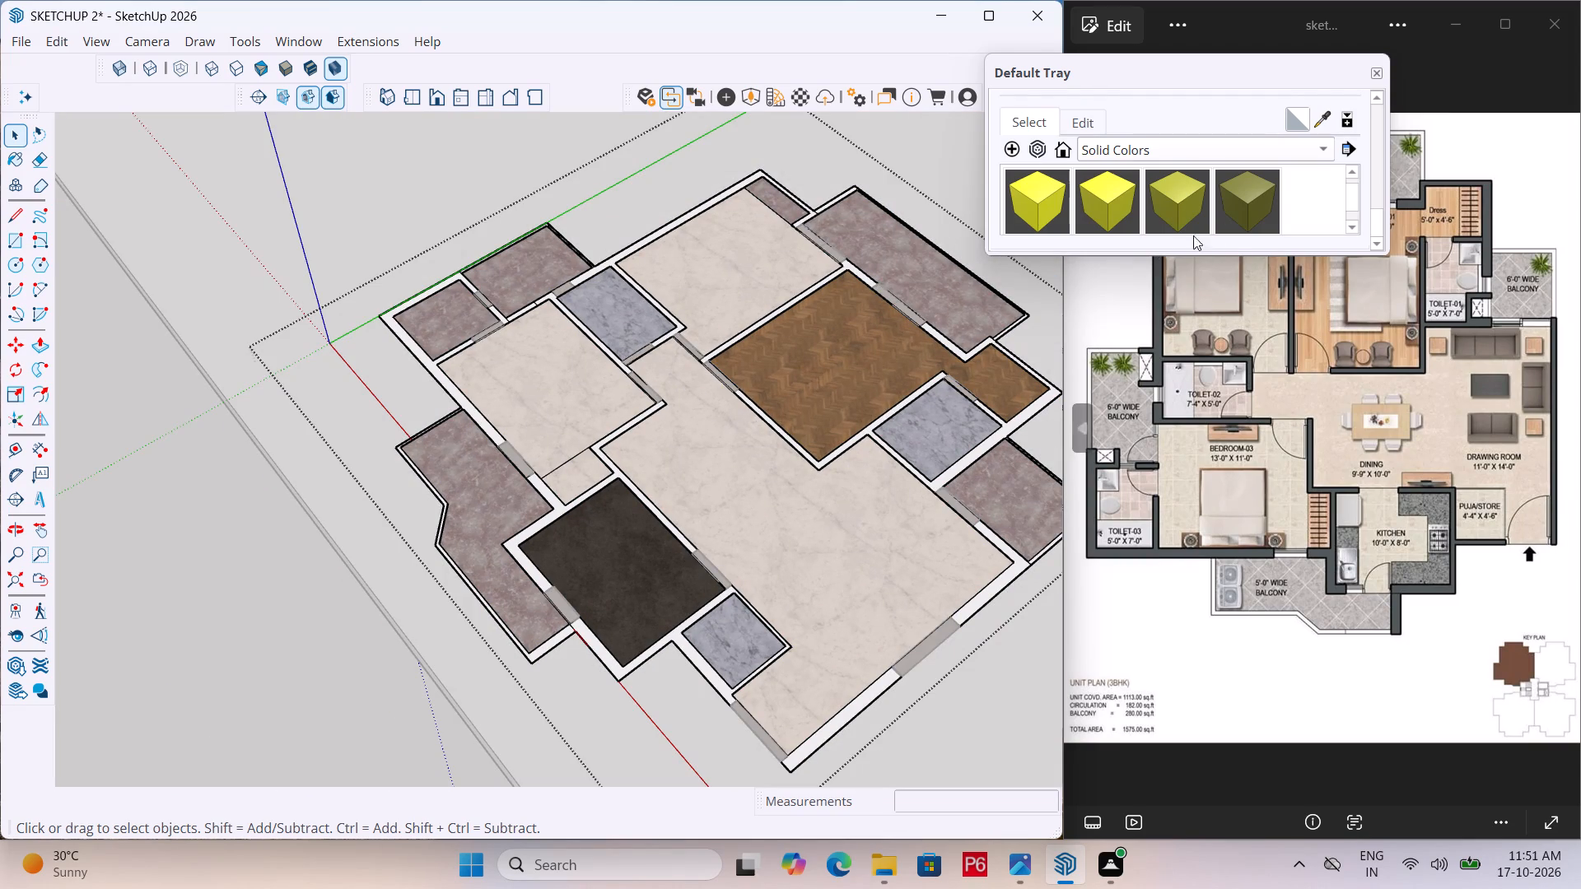
pyautogui.scroll(-2, 1101, 197)
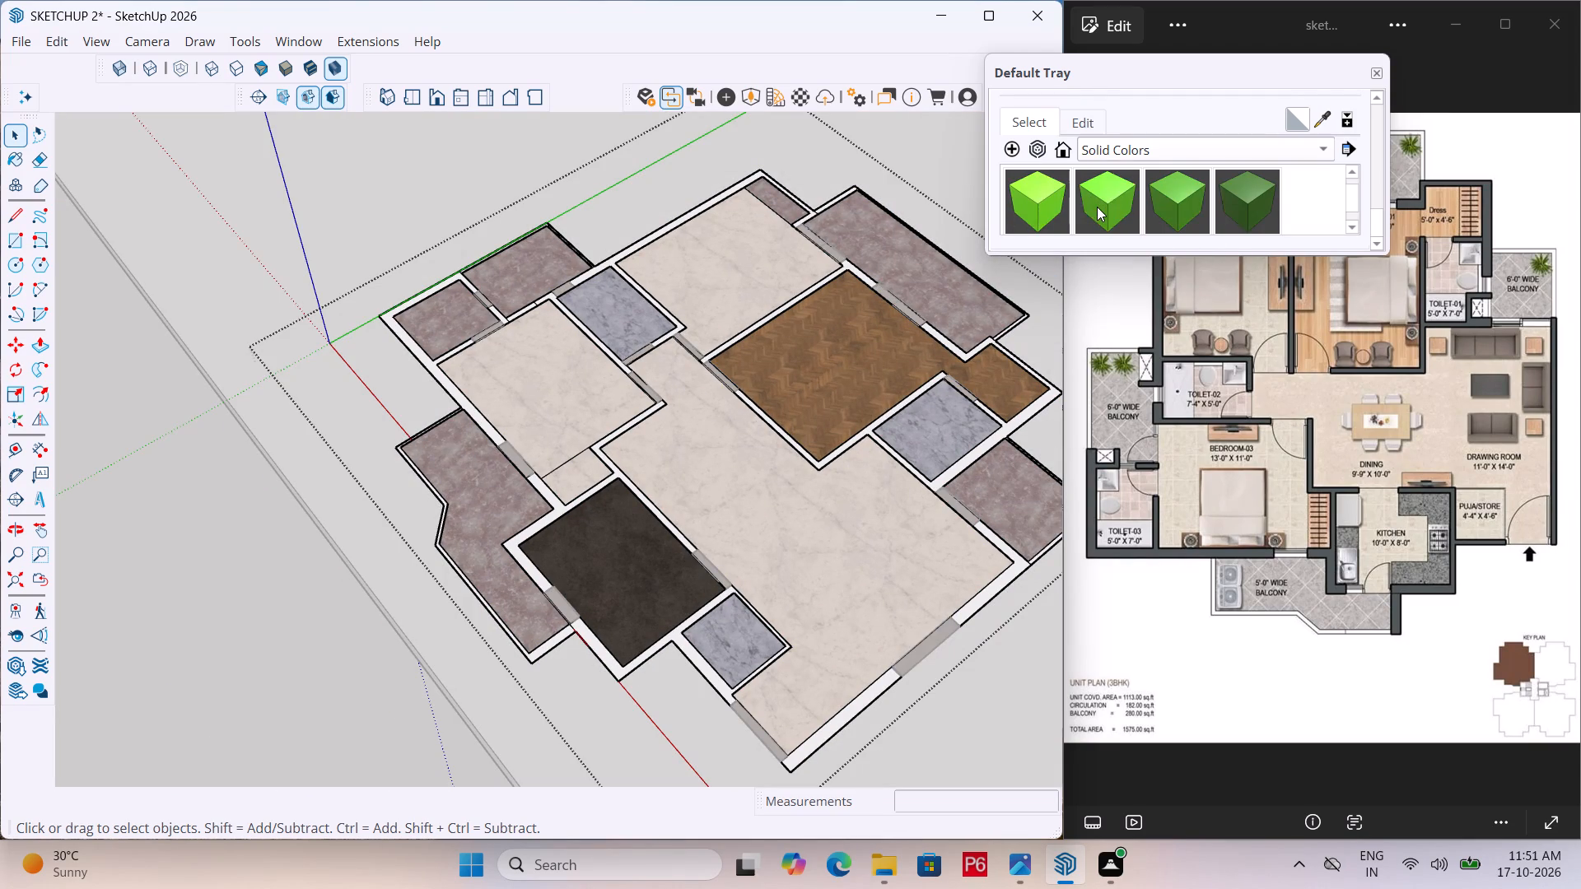
pyautogui.scroll(1, 1097, 207)
pyautogui.click(1038, 214)
pyautogui.scroll(6, 613, 430)
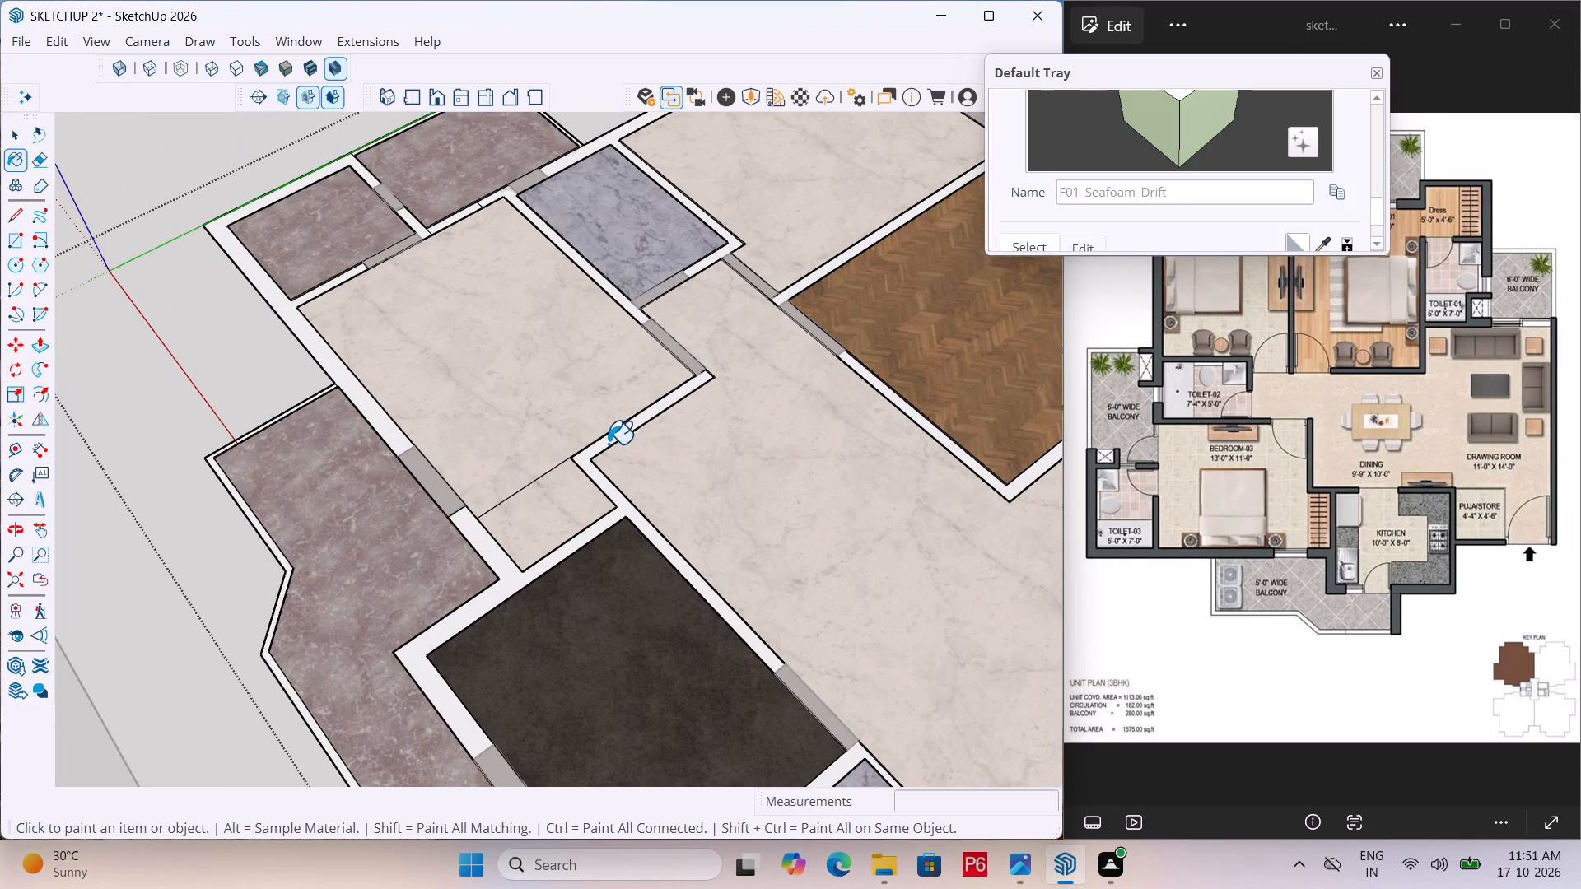
pyautogui.click(612, 439)
pyautogui.scroll(-2, 566, 439)
pyautogui.scroll(4, 422, 431)
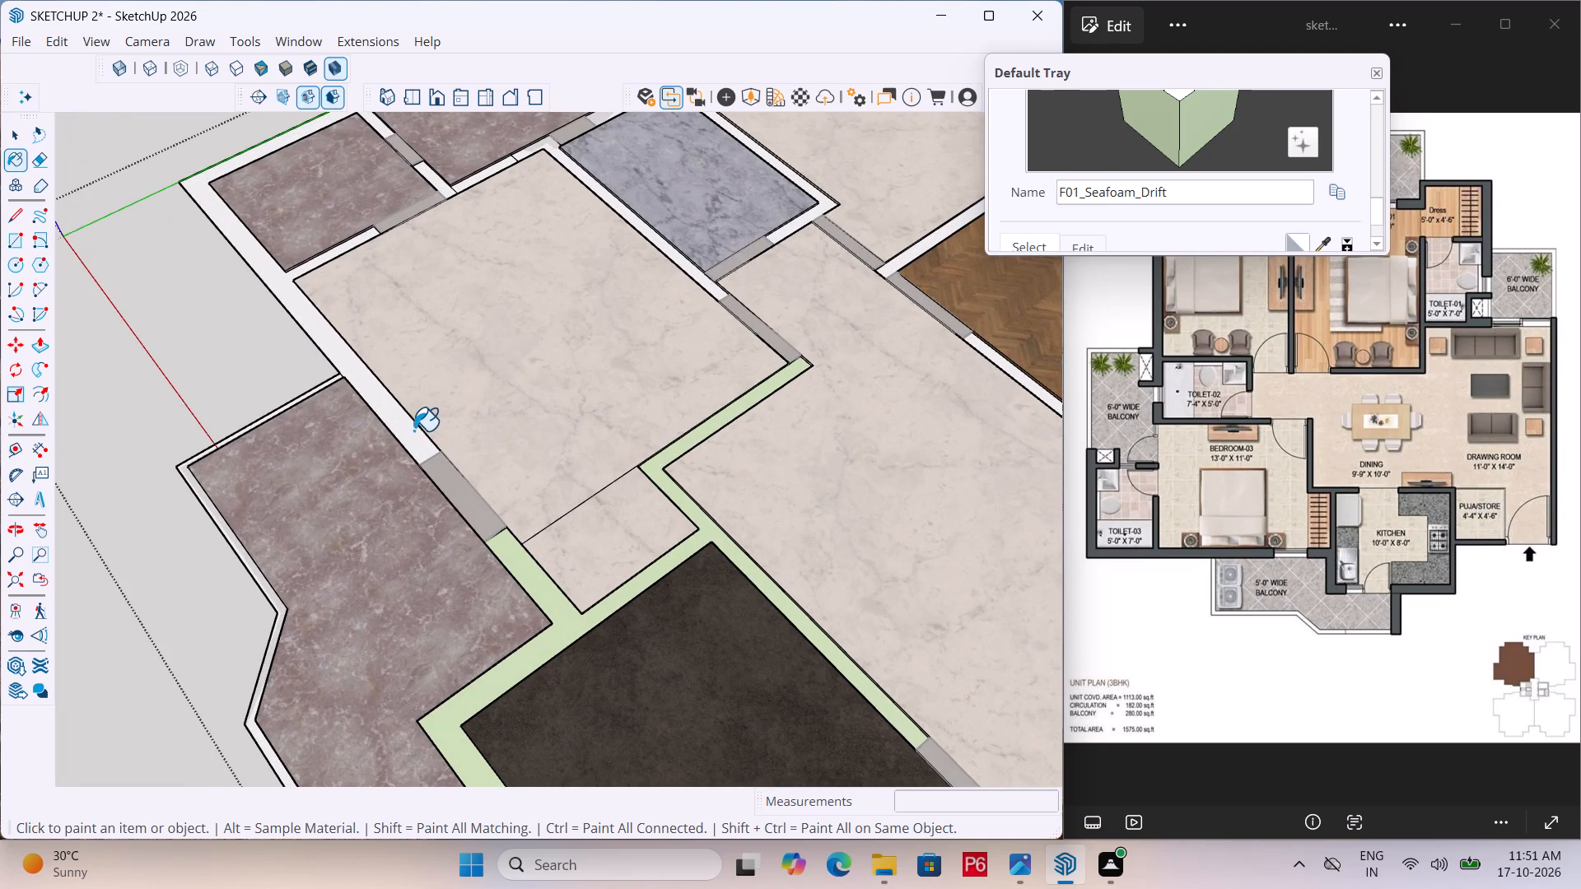
pyautogui.click(411, 429)
# Paint the remaining walls around Toilet-03, Toilet-02 and Bedroom-02, plus the adjoining balcony's parapet, with F01_Seafoam_Drift.
pyautogui.scroll(-5, 411, 436)
pyautogui.scroll(8, 453, 277)
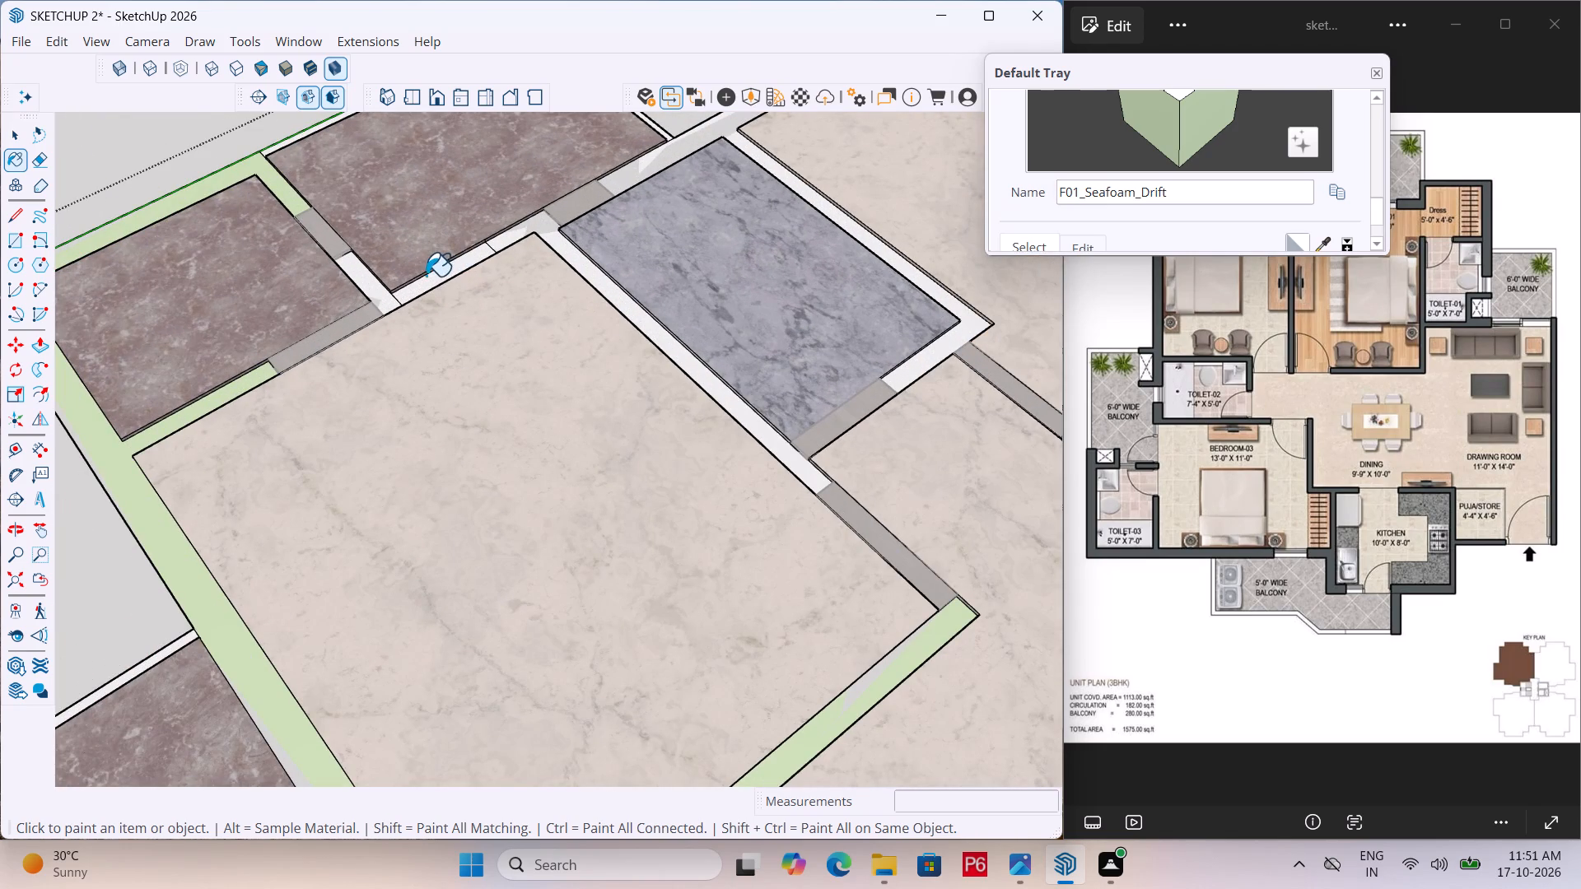
pyautogui.click(426, 283)
pyautogui.click(365, 287)
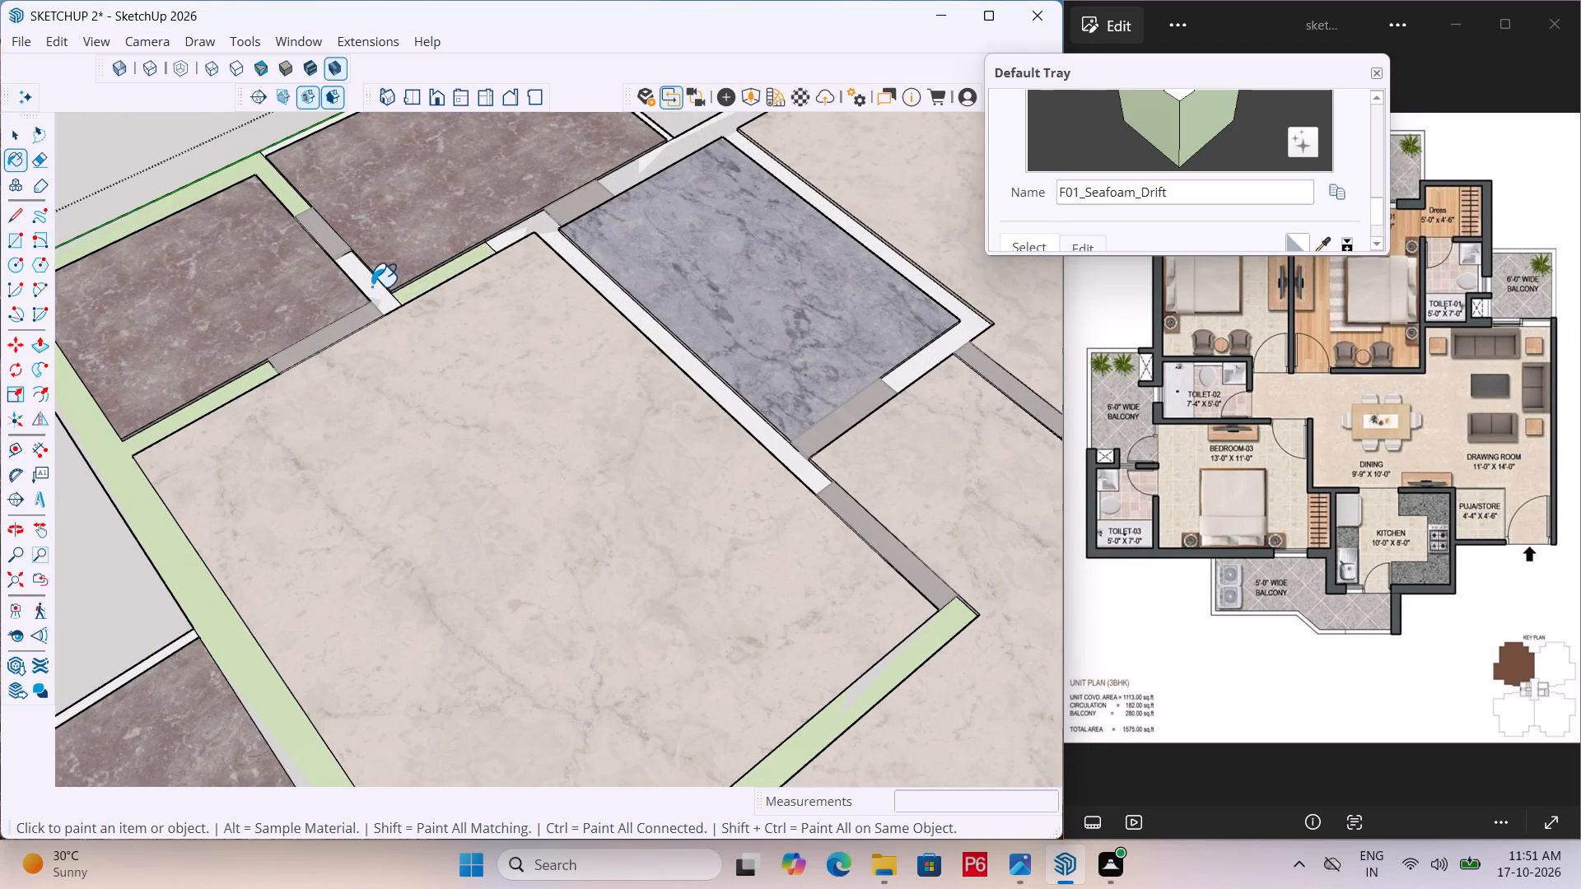
pyautogui.click(542, 223)
pyautogui.scroll(-5, 379, 355)
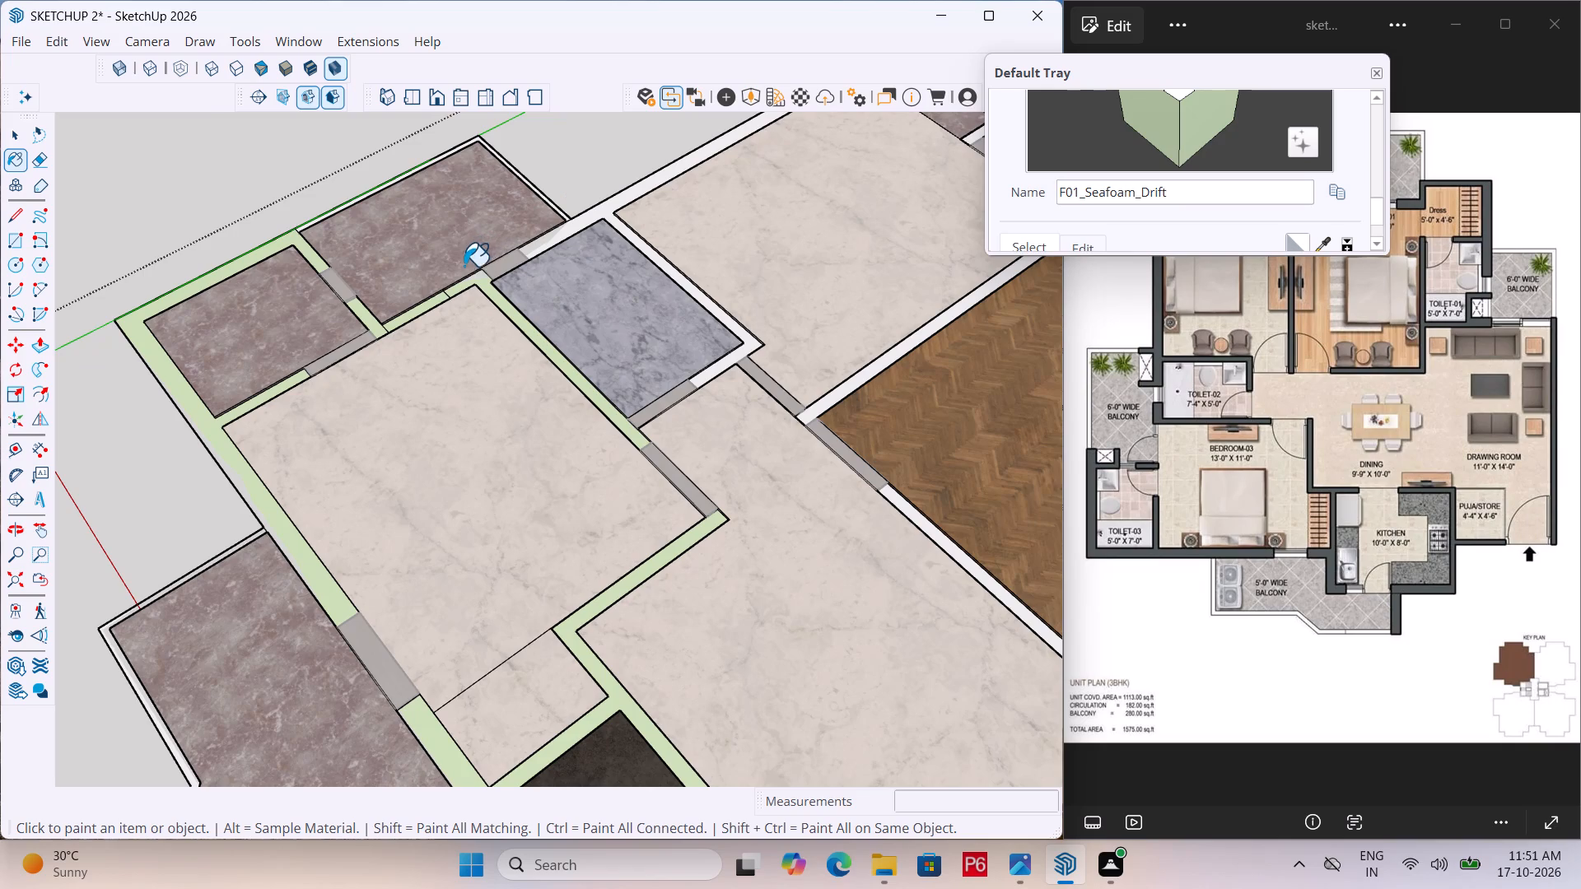
pyautogui.scroll(4, 528, 266)
pyautogui.click(596, 204)
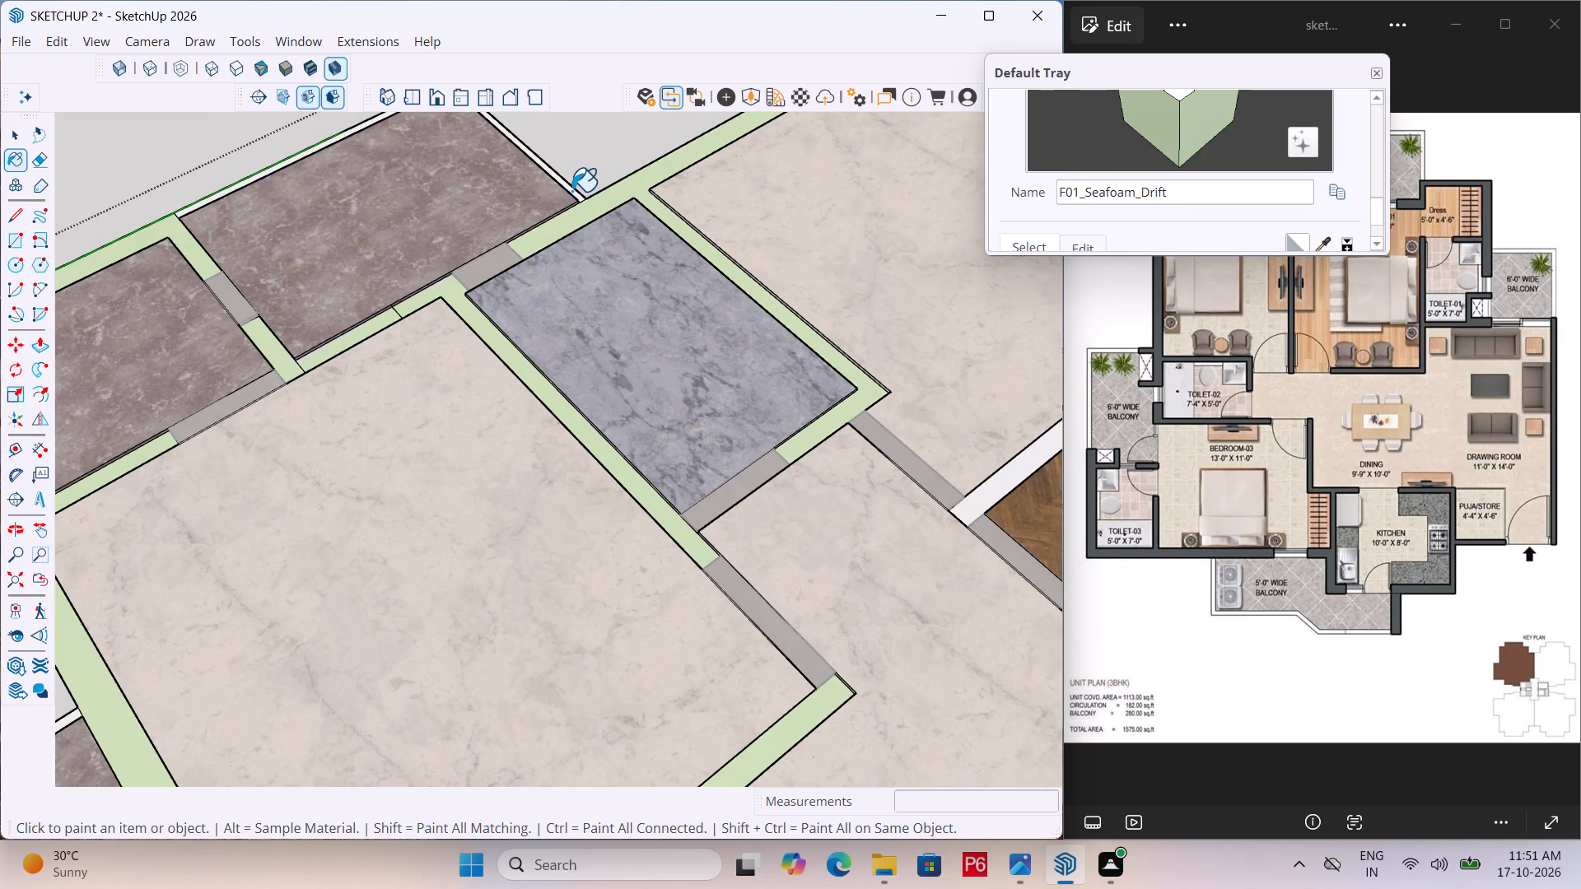
pyautogui.scroll(9, 571, 191)
pyautogui.click(577, 196)
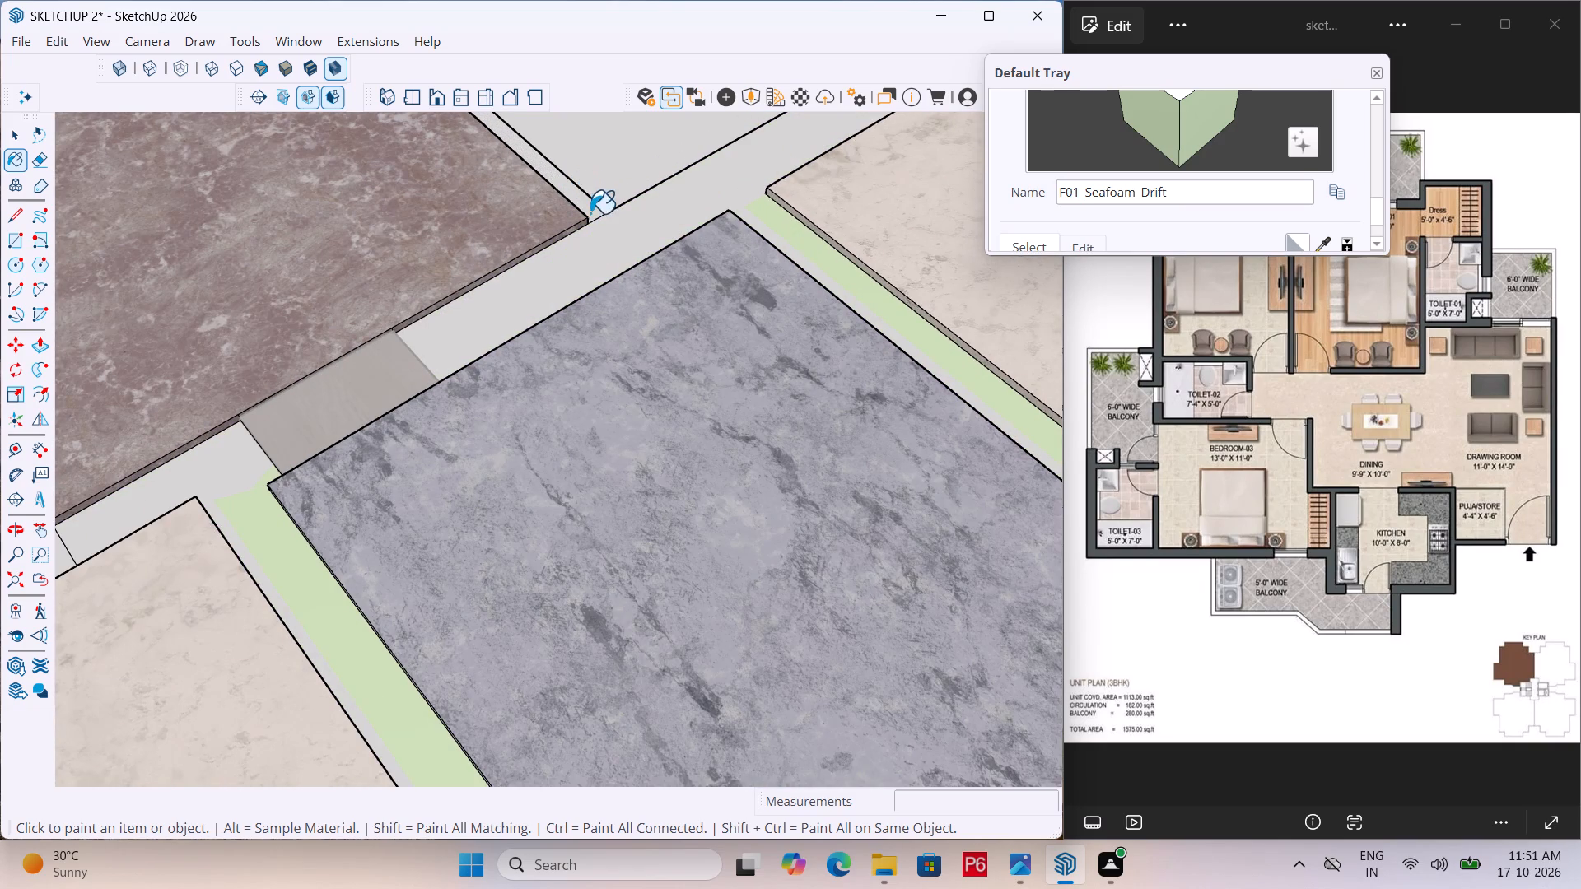
pyautogui.scroll(5, 590, 212)
pyautogui.click(602, 209)
# Paint the connected walls around Bedroom-01, its dress area and Toilet-01 with F01_Seafoam_Drift.
pyautogui.scroll(-19, 605, 260)
pyautogui.scroll(-6, 481, 249)
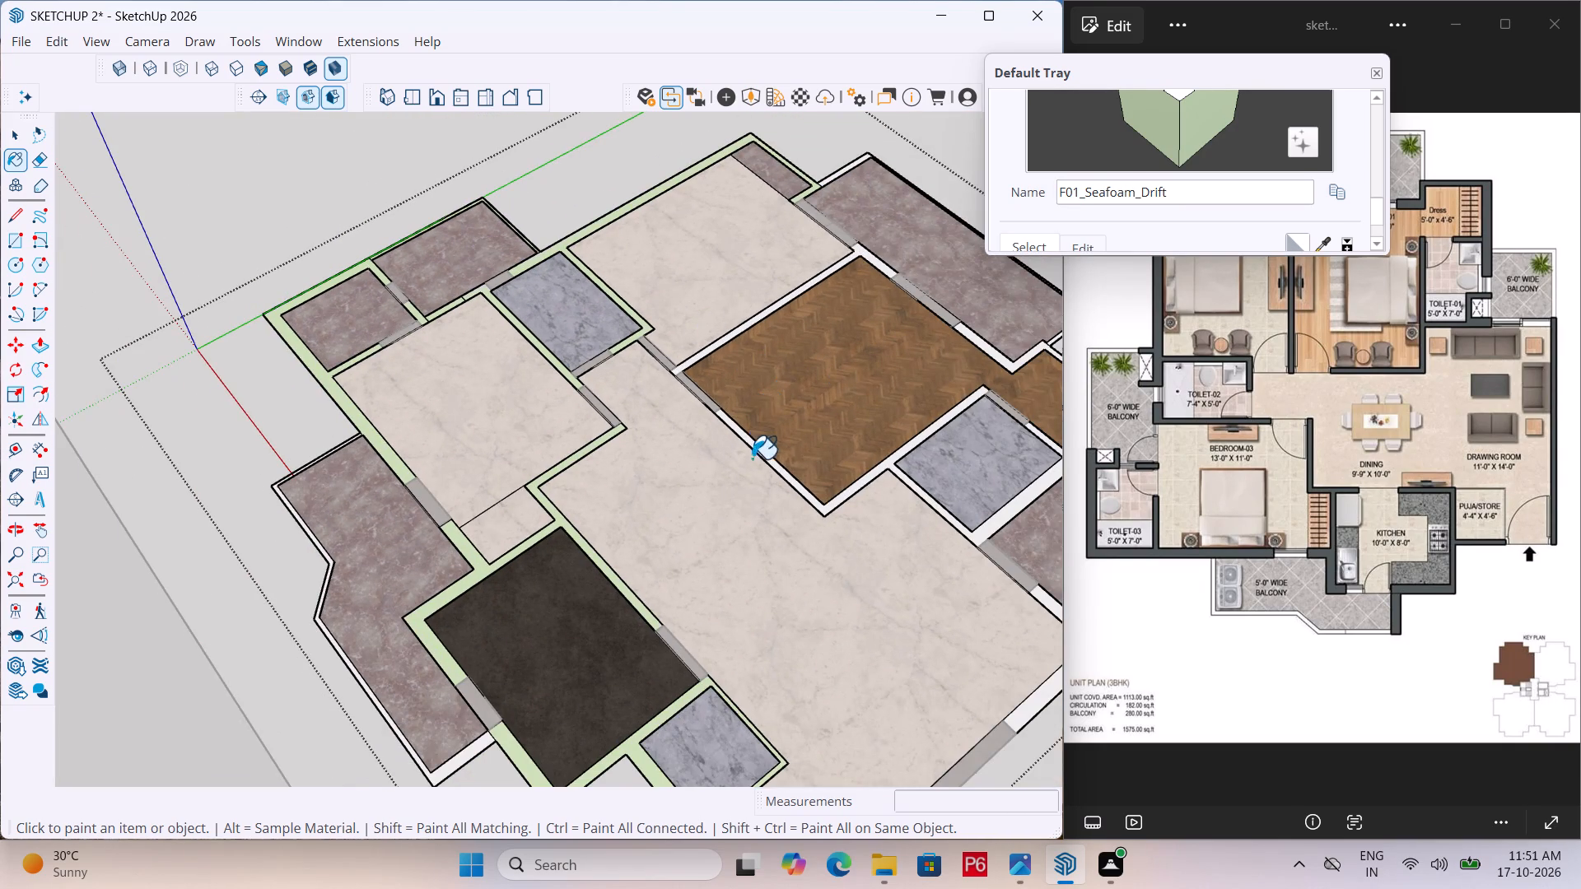
pyautogui.scroll(11, 808, 492)
pyautogui.click(835, 515)
# Paint the drawing room's balcony-side wall and the outer wall segments on both sides of the entrance with F01_Seafoam_Drift.
pyautogui.scroll(-7, 693, 454)
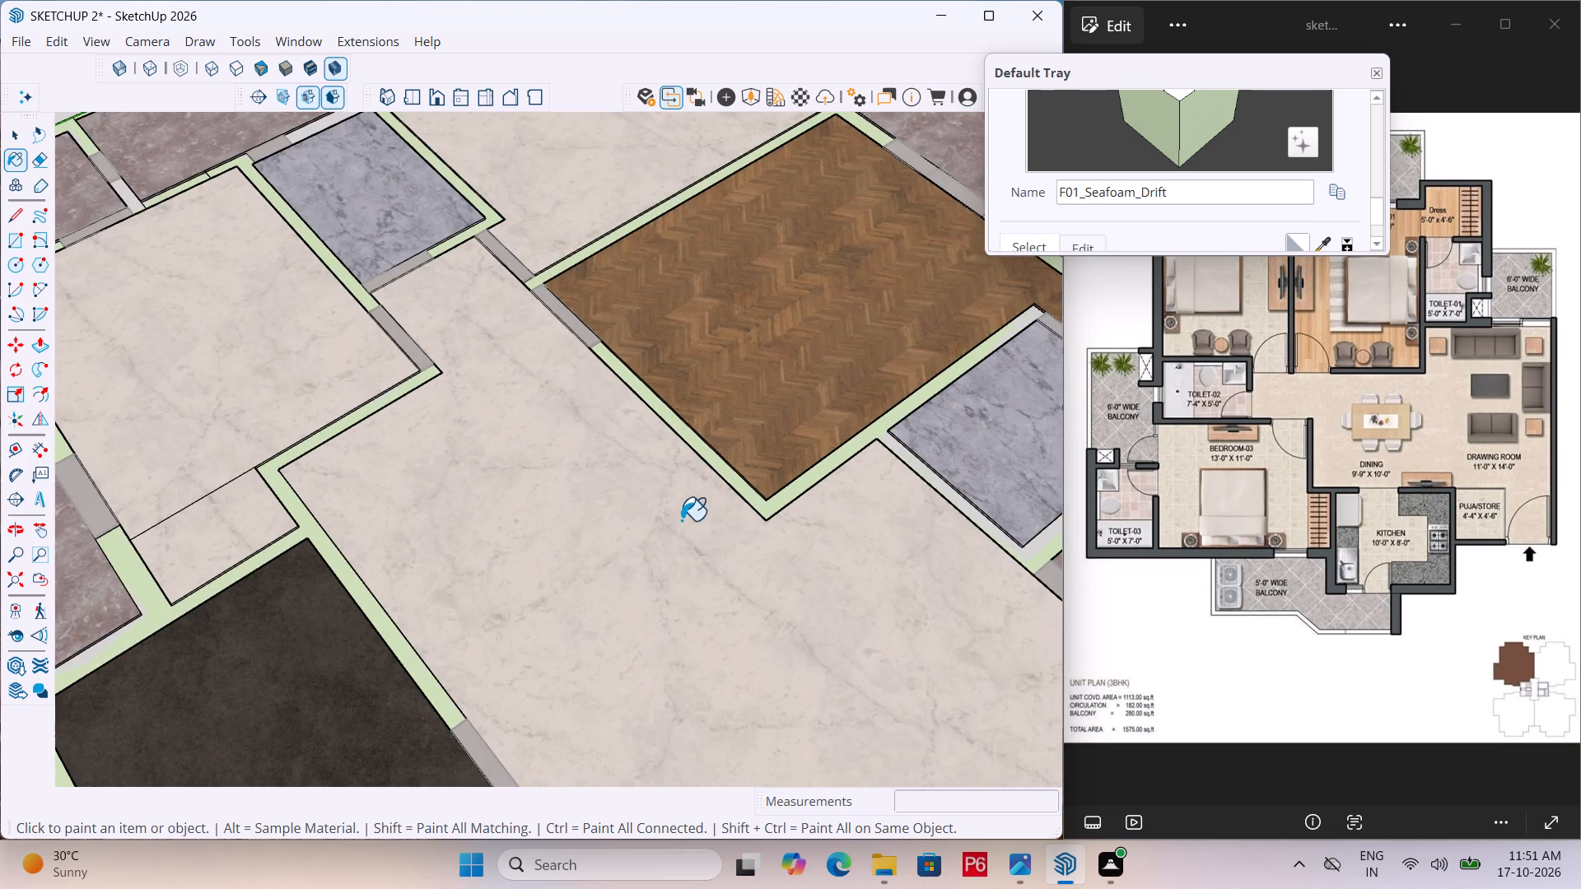
pyautogui.scroll(-8, 416, 443)
pyautogui.scroll(7, 809, 462)
pyautogui.scroll(5, 562, 669)
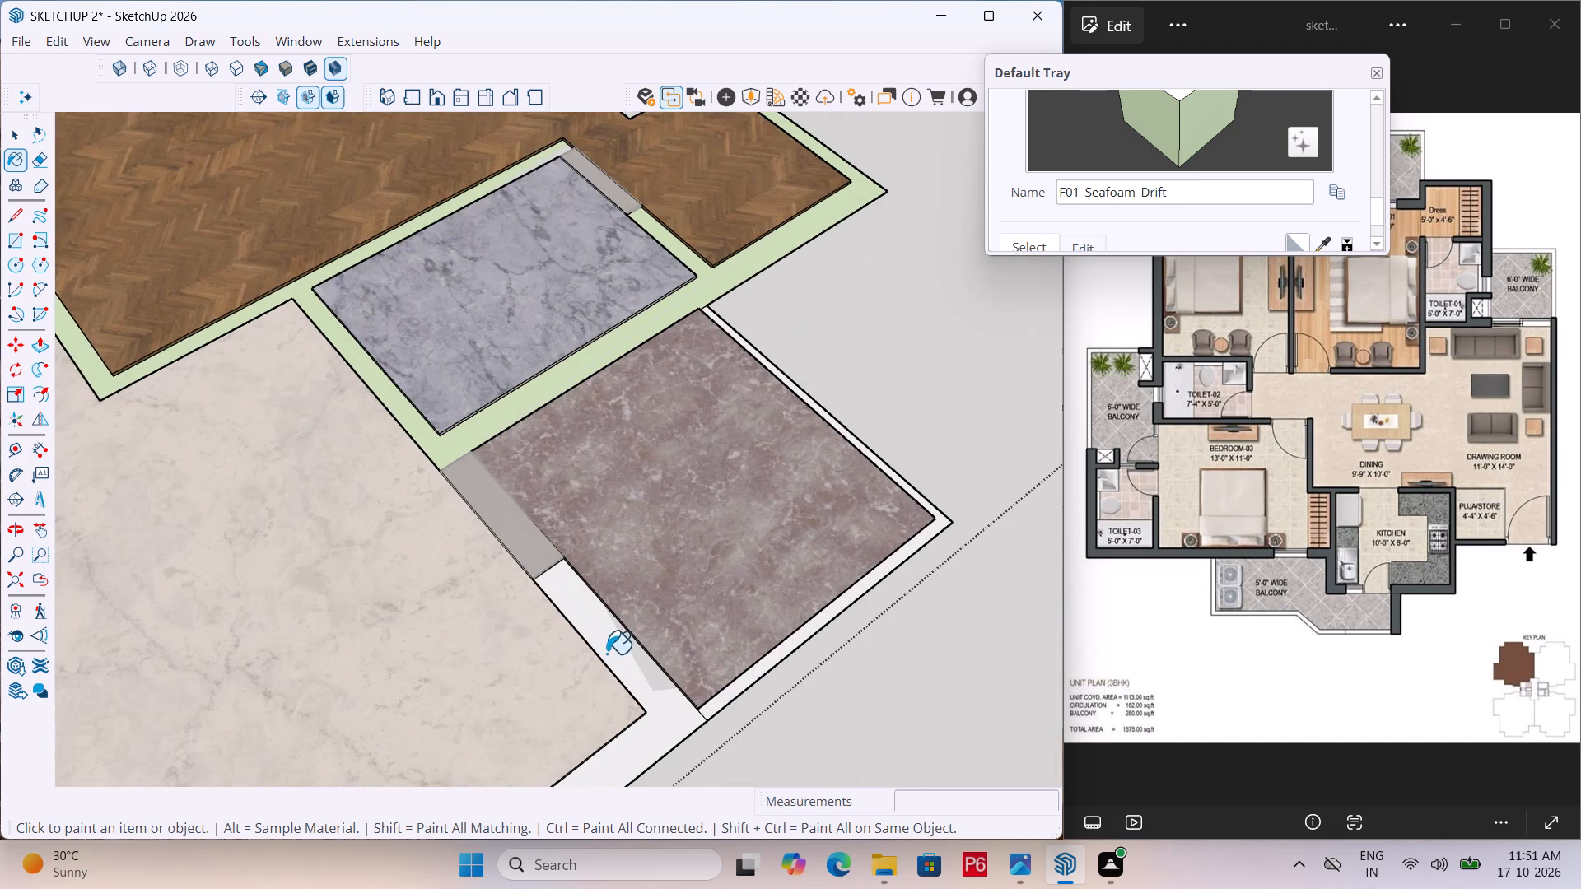
pyautogui.click(606, 654)
pyautogui.scroll(-7, 802, 357)
pyautogui.scroll(-4, 888, 328)
pyautogui.scroll(5, 566, 681)
pyautogui.click(603, 569)
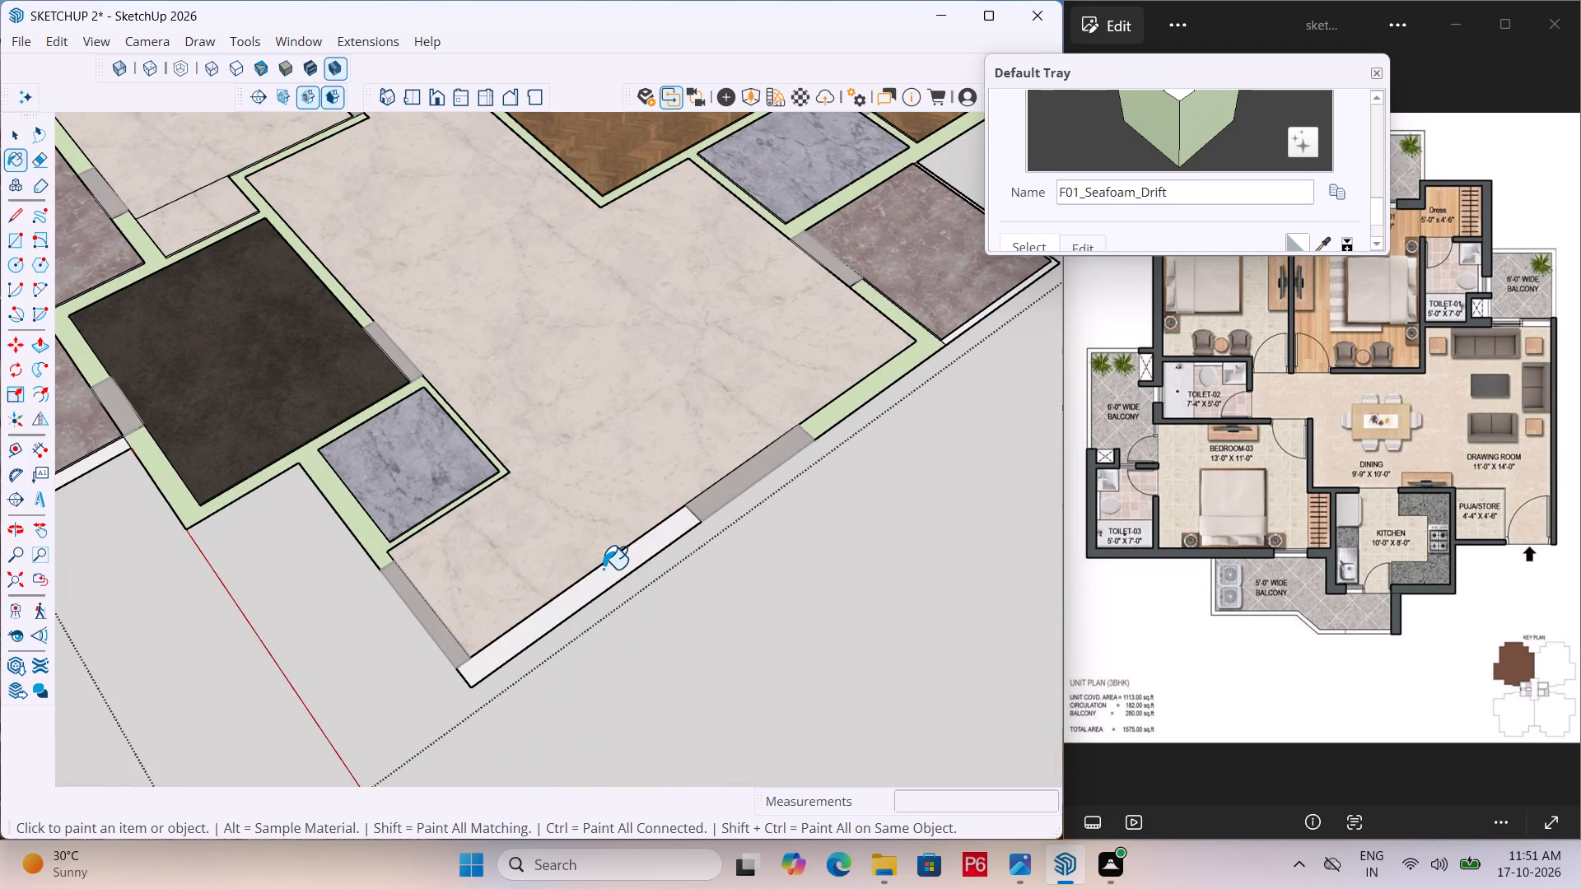
# Paint the parapets of the drawing-room balcony and the balcony outside Bedroom-01 with F01_Seafoam_Drift.
pyautogui.scroll(-7, 342, 590)
pyautogui.scroll(12, 732, 412)
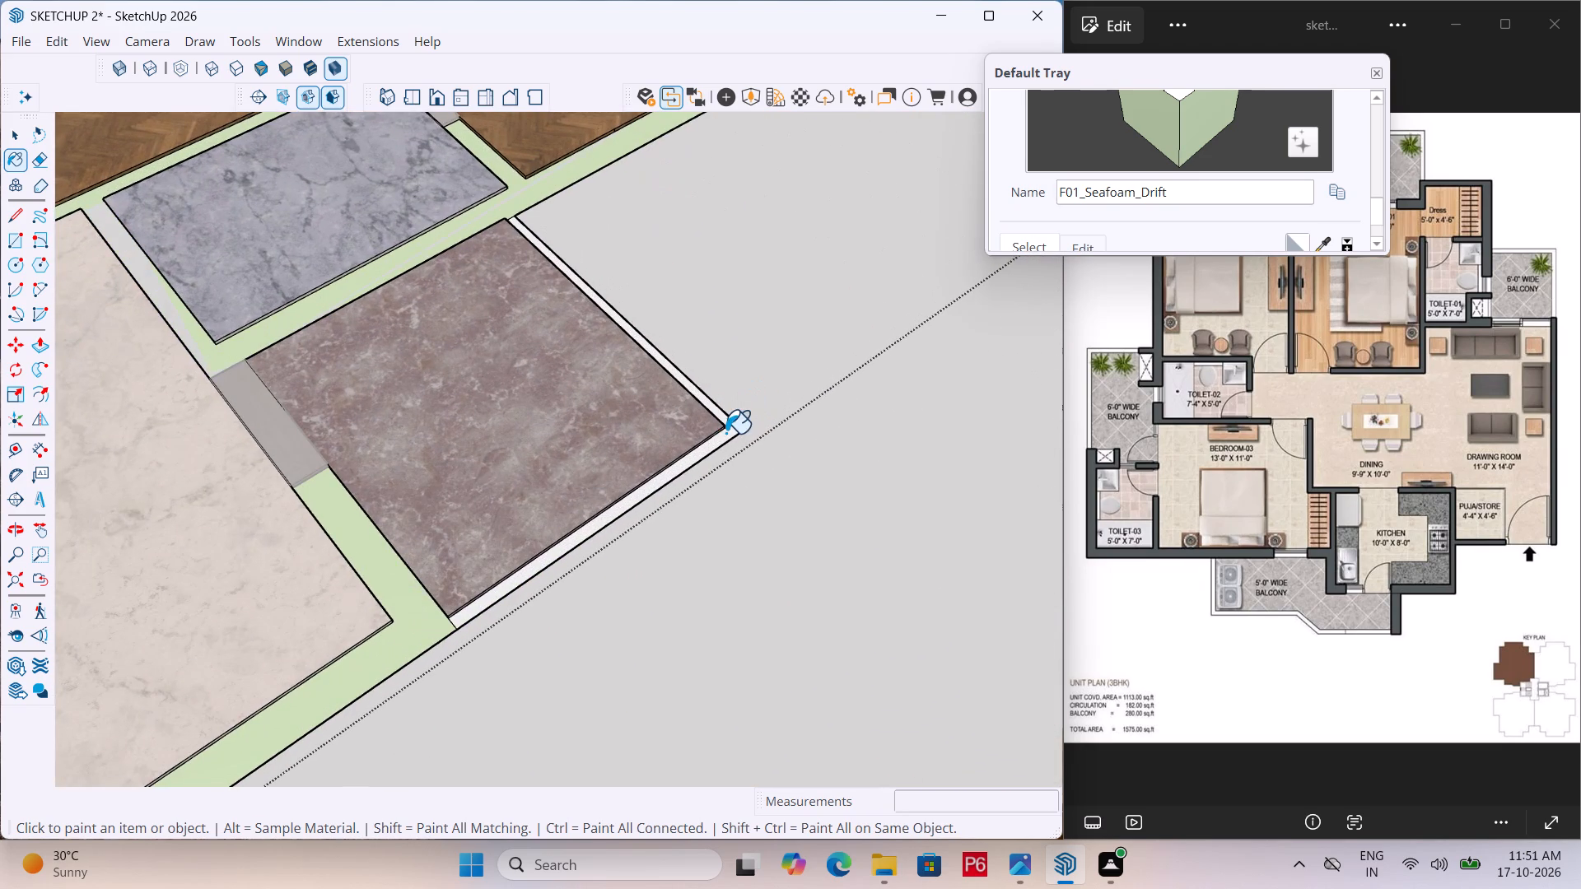
pyautogui.scroll(4, 725, 433)
pyautogui.click(726, 433)
pyautogui.scroll(-7, 788, 440)
pyautogui.scroll(-12, 811, 533)
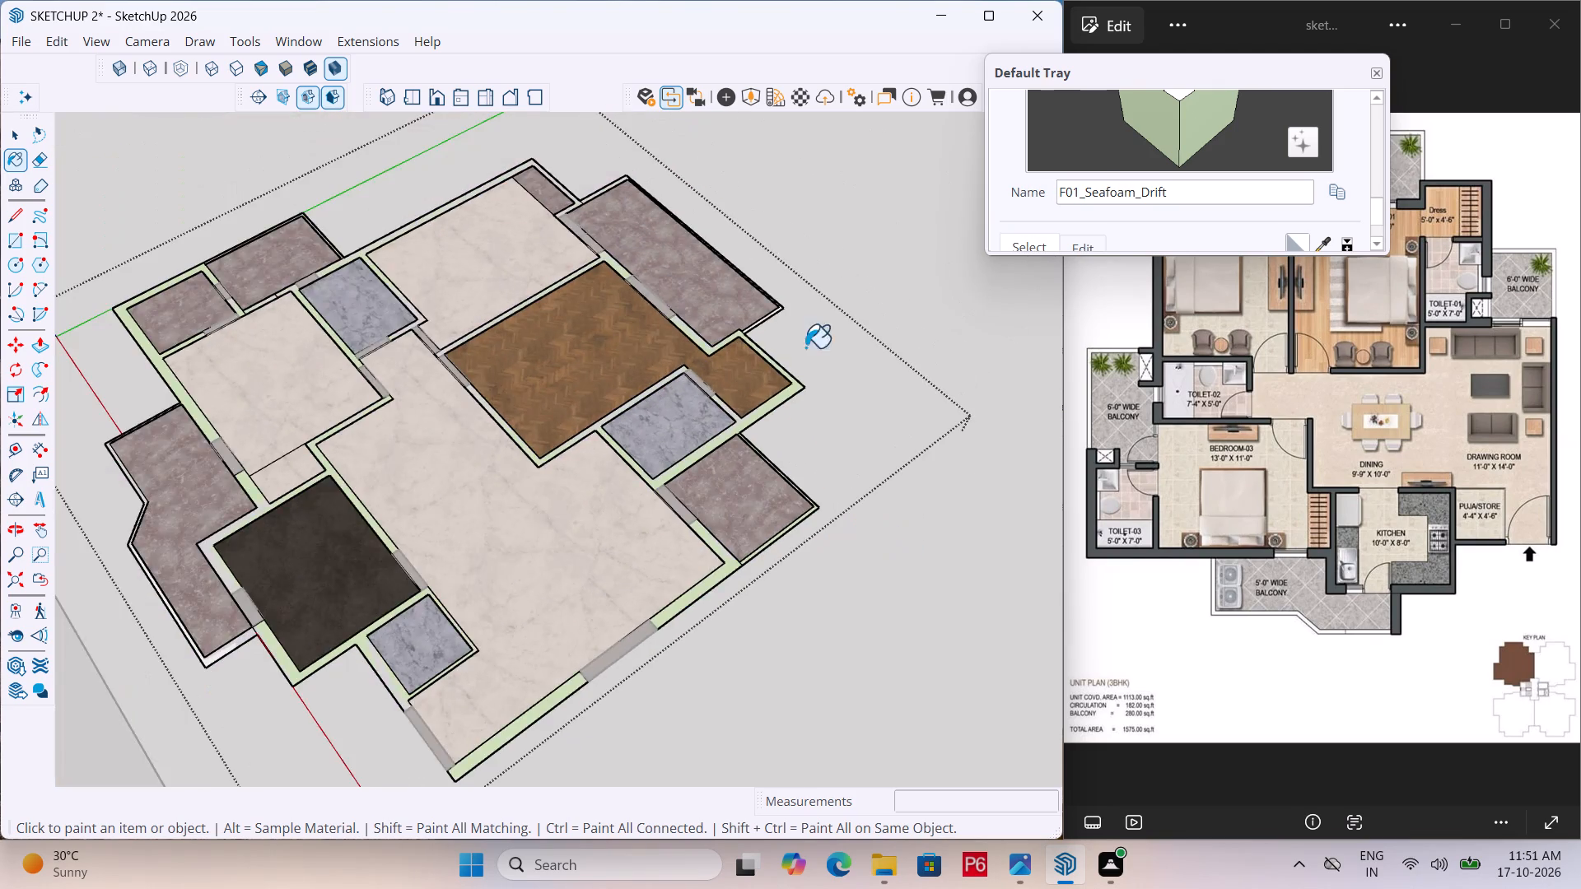
pyautogui.scroll(16, 791, 290)
pyautogui.click(777, 390)
# Paint the angled kitchen-side balcony's parapet with F01_Seafoam_Drift and close the floor-plan group.
pyautogui.scroll(-7, 813, 392)
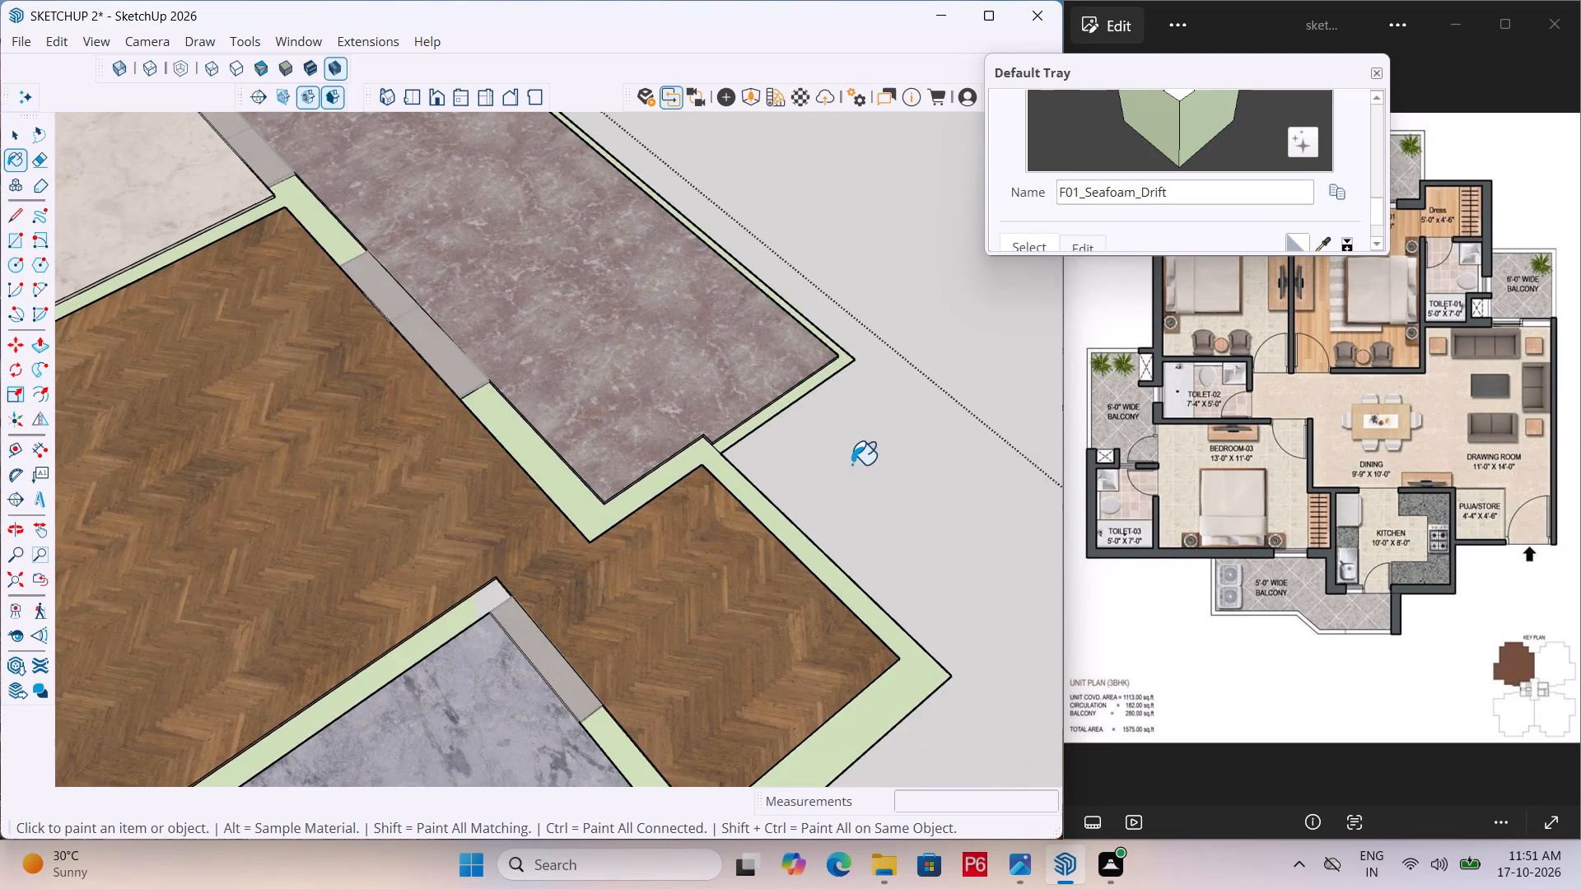
pyautogui.scroll(-7, 855, 465)
pyautogui.scroll(-6, 737, 324)
pyautogui.scroll(12, 380, 551)
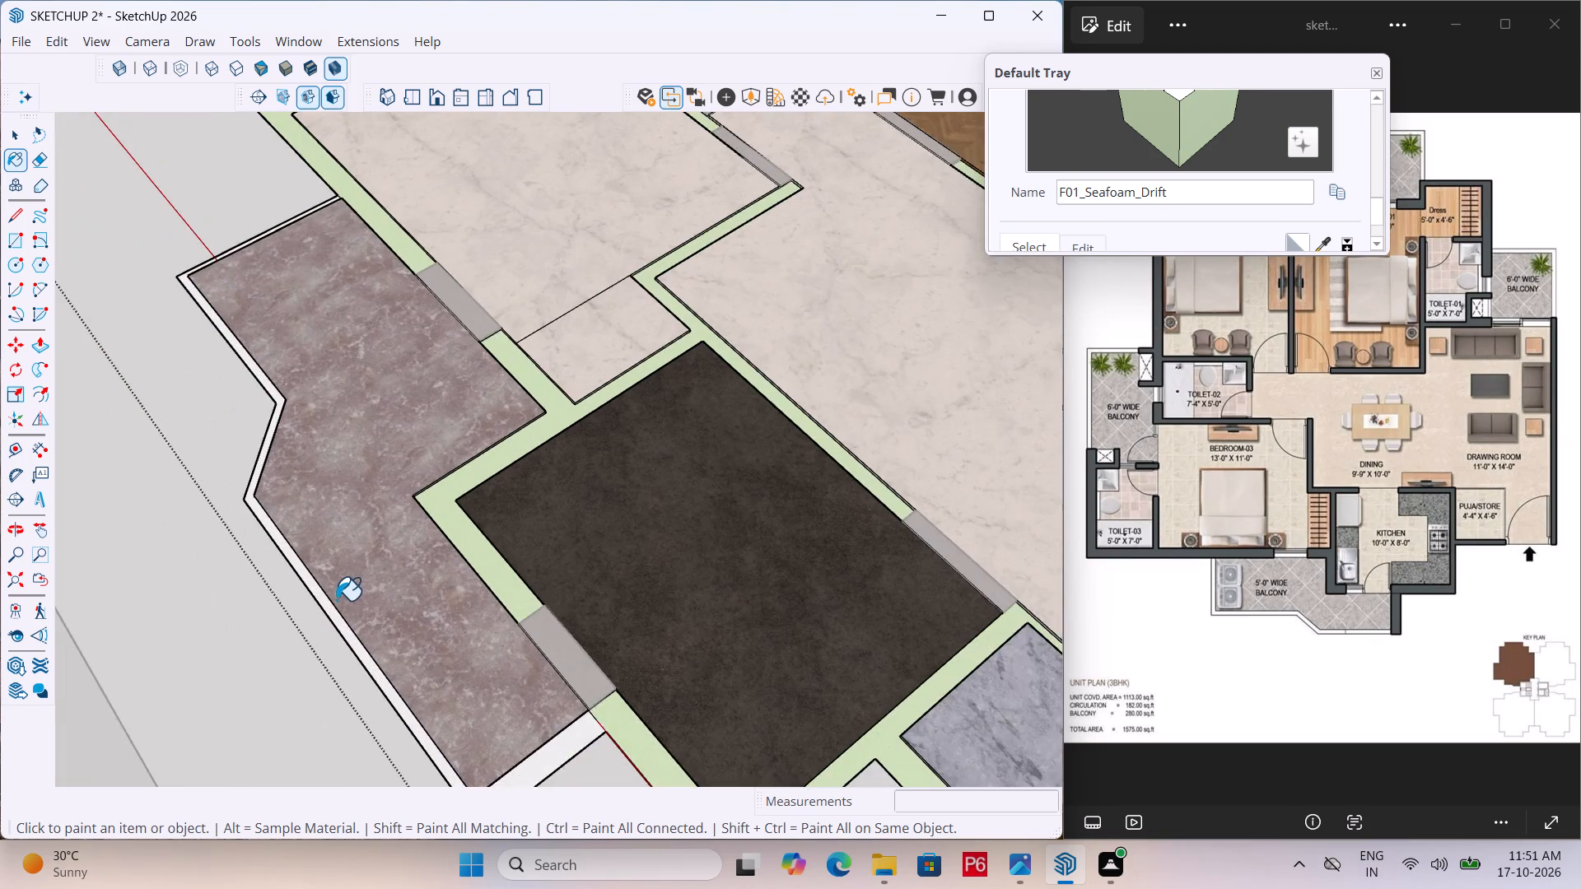
pyautogui.scroll(5, 333, 600)
pyautogui.click(319, 599)
pyautogui.scroll(-3, 422, 431)
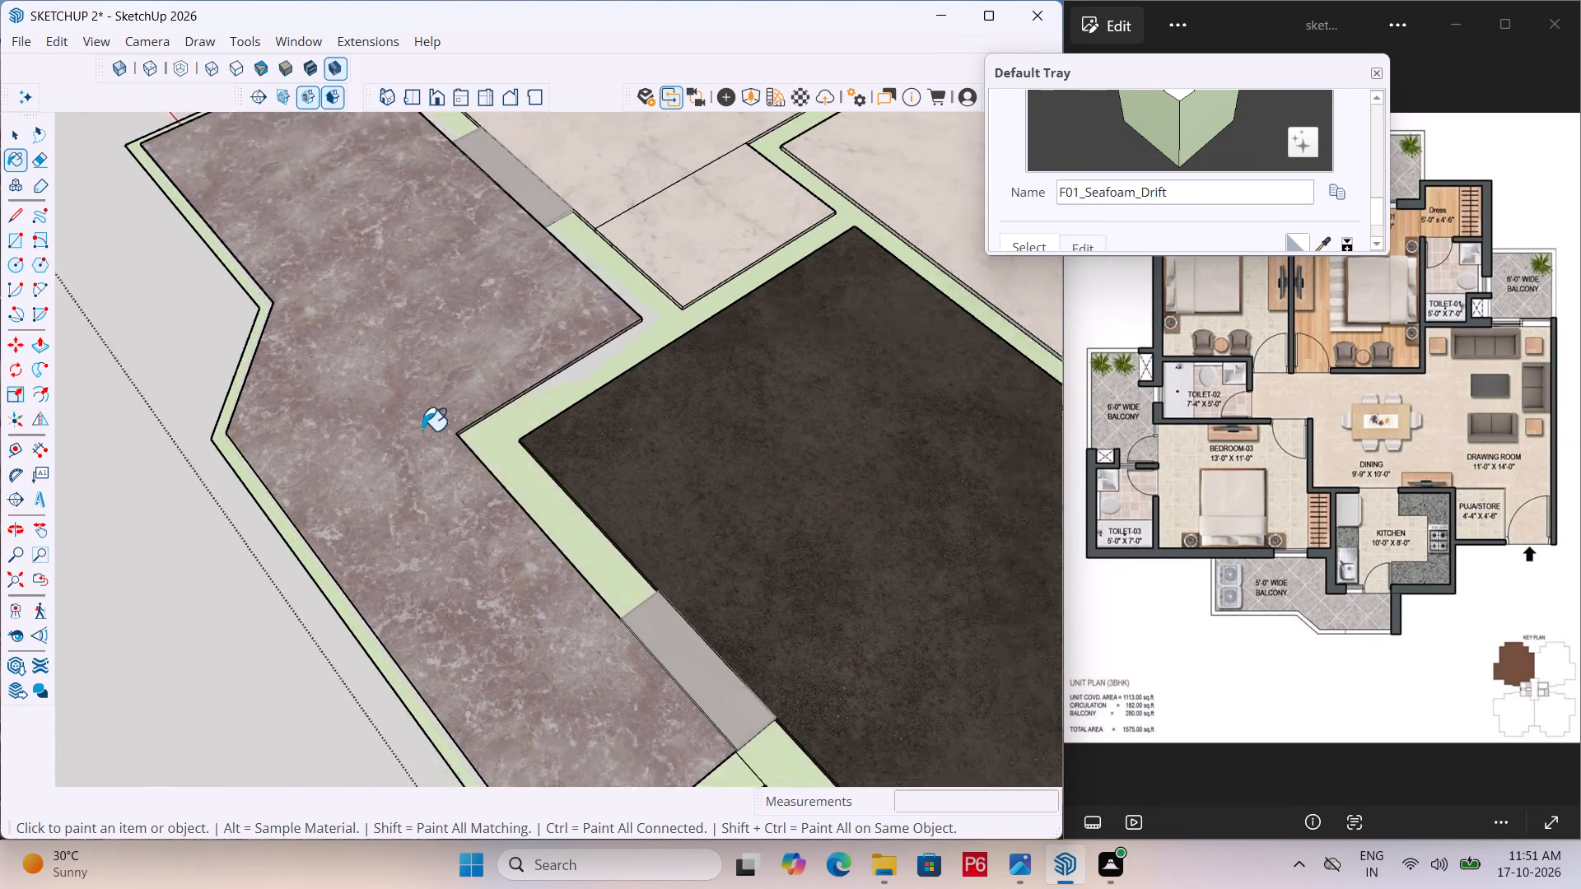
pyautogui.scroll(-4, 422, 431)
pyautogui.scroll(-6, 441, 295)
pyautogui.scroll(-6, 496, 409)
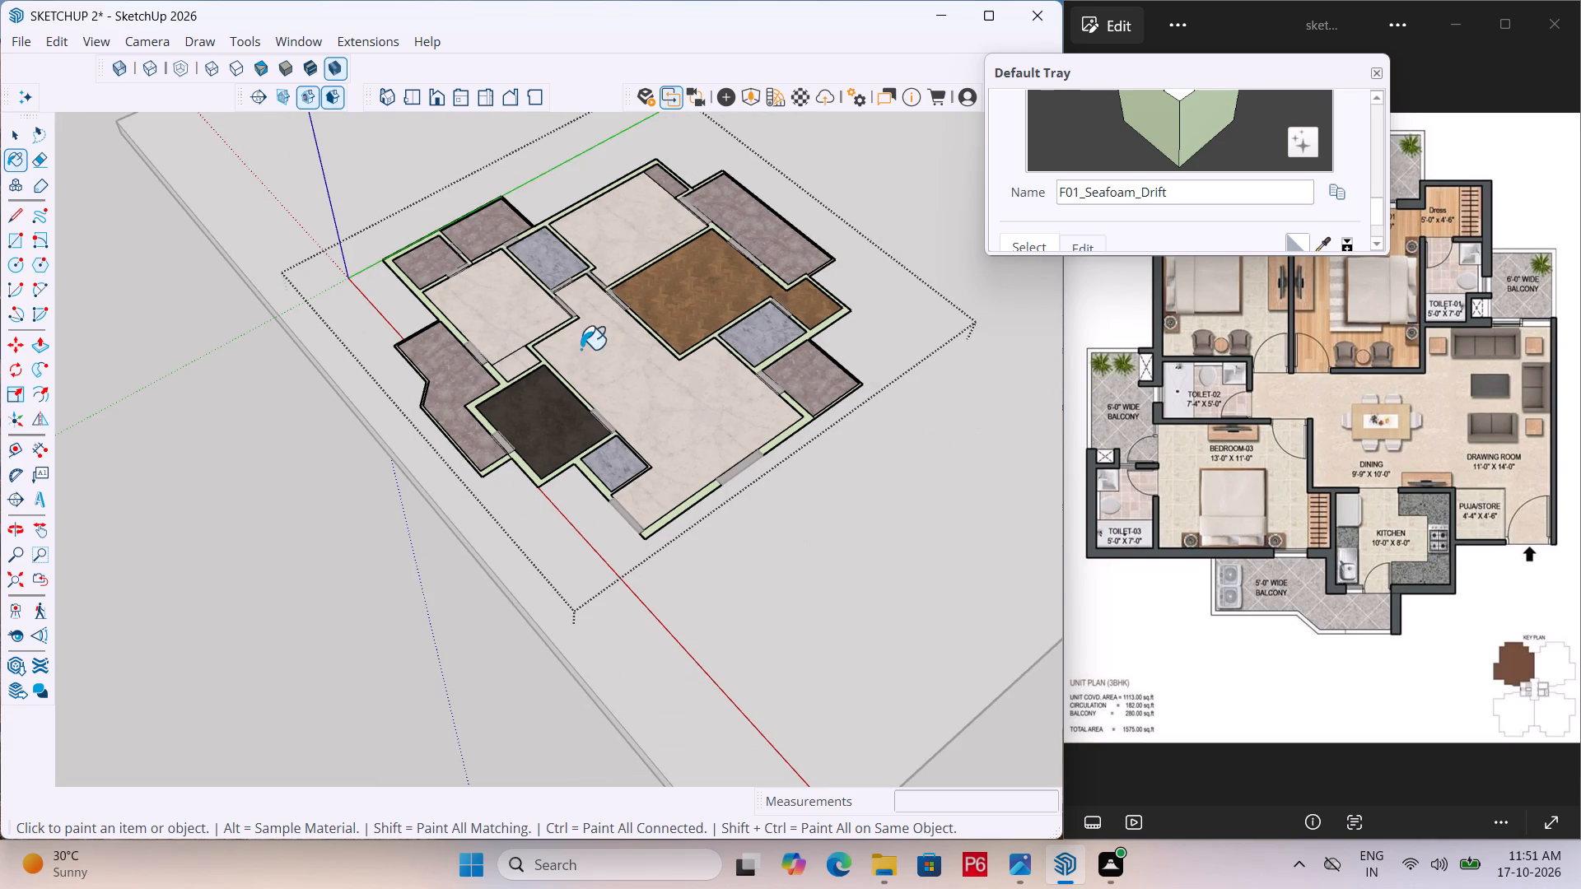
pyautogui.scroll(6, 487, 342)
pyautogui.press('space')
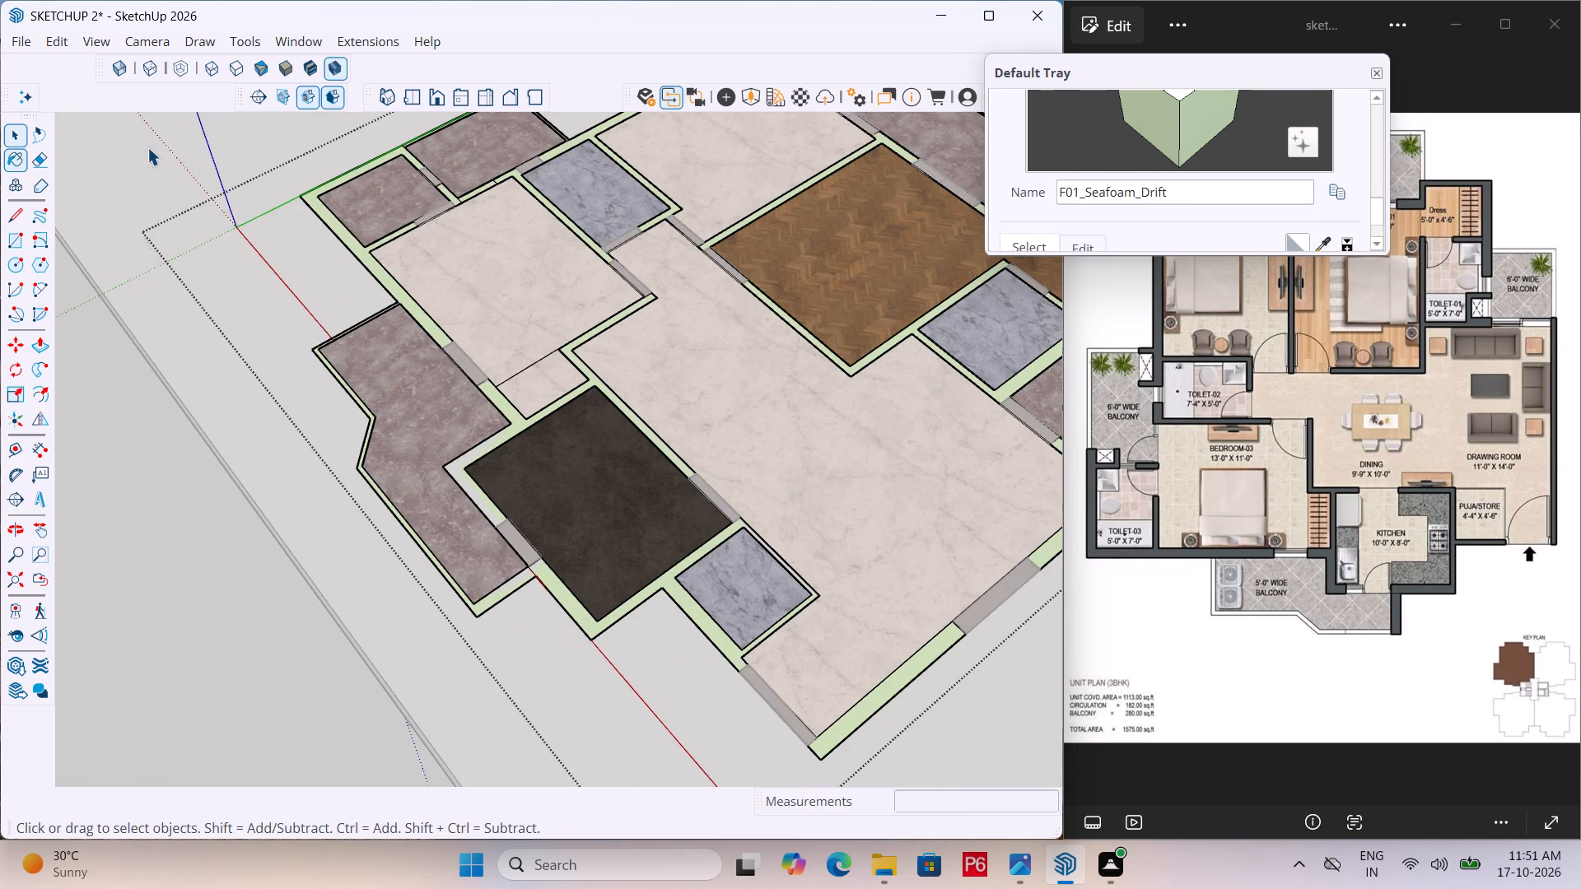
pyautogui.click(147, 147)
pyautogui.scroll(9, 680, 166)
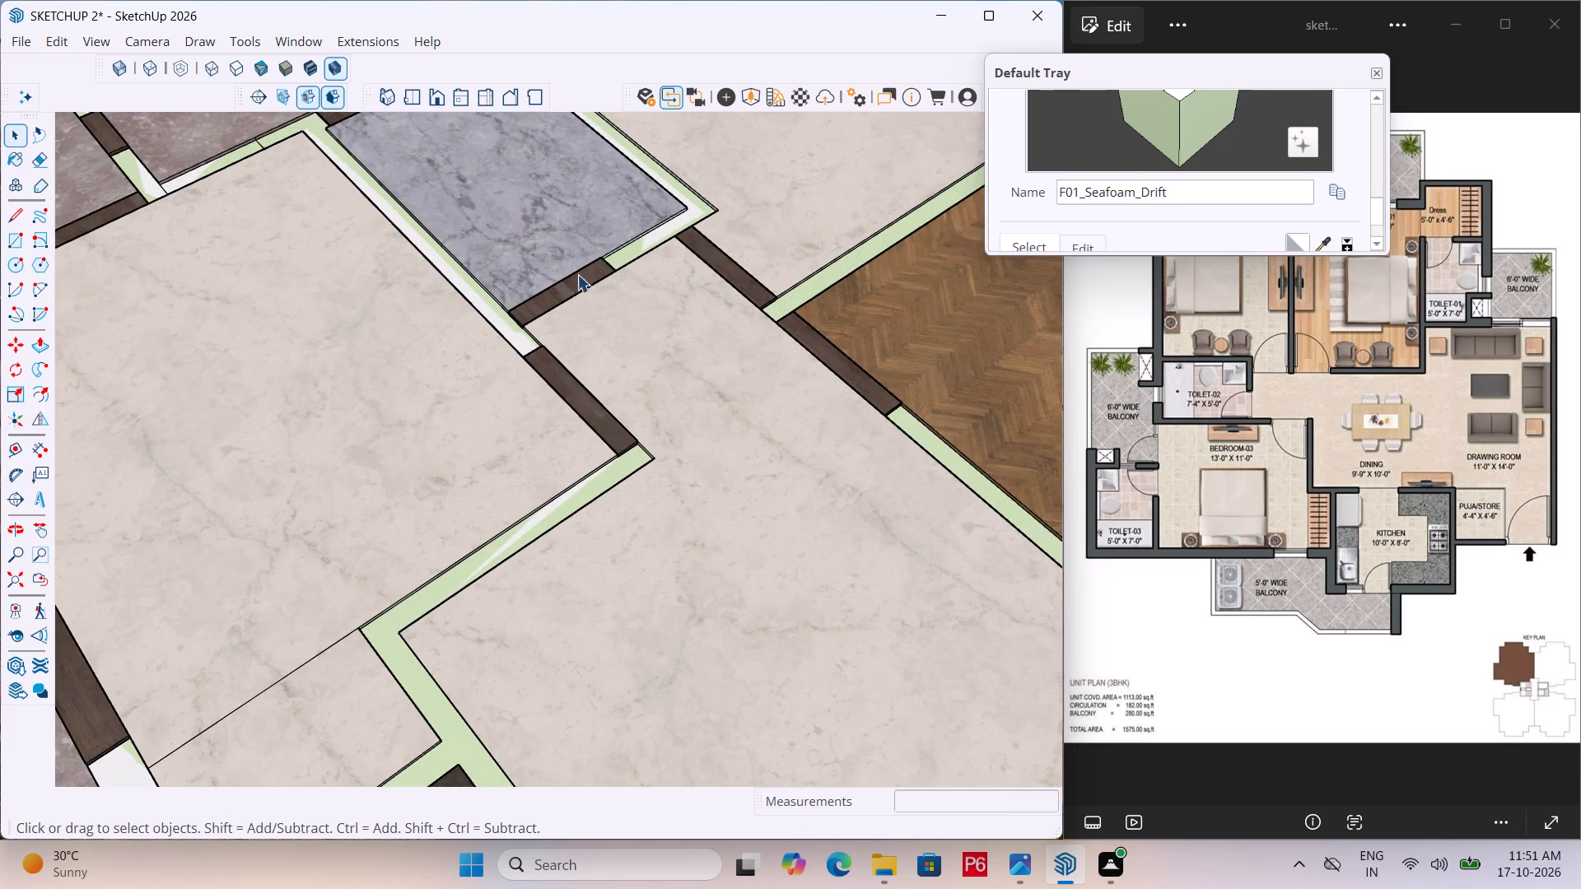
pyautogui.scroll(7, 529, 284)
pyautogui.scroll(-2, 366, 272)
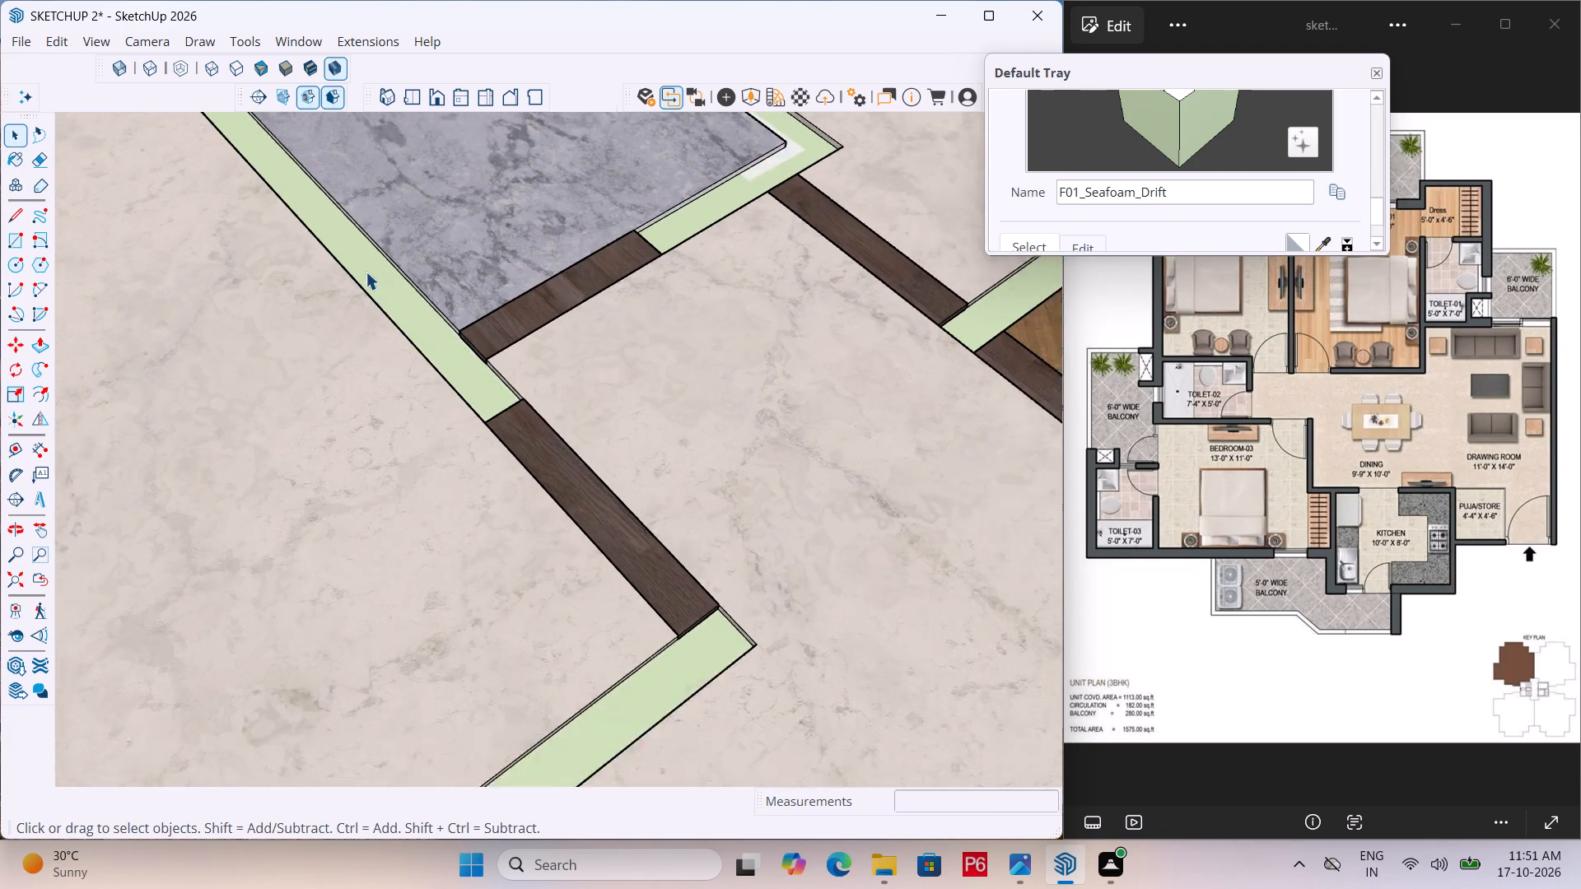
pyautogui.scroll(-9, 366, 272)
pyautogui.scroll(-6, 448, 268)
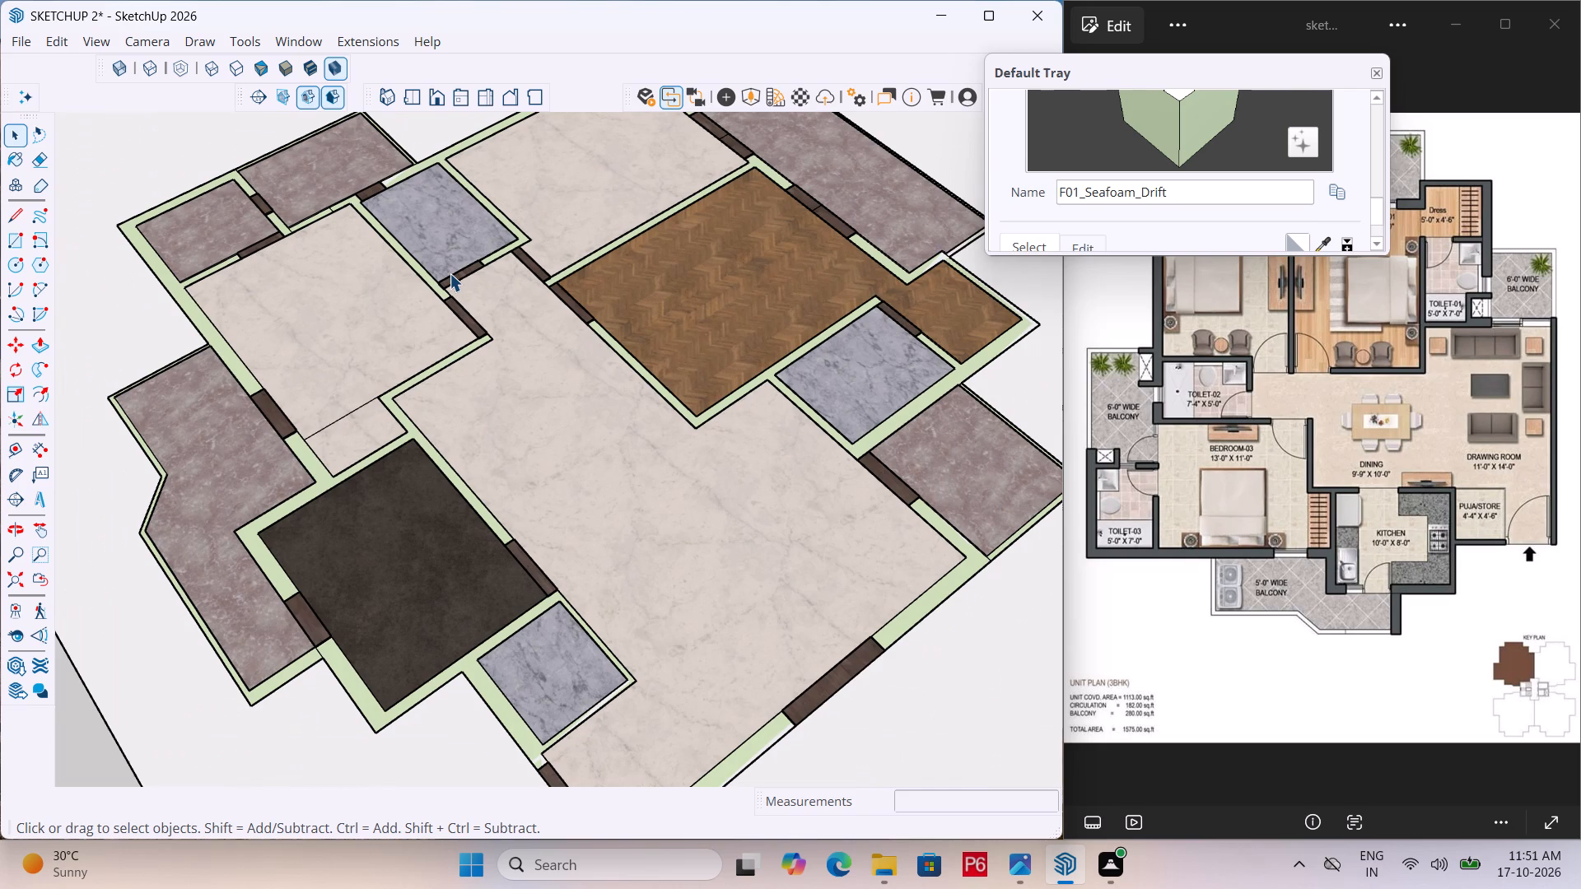
# Open the floor-plan group and push/pull the connected wall between Bedroom-03, the dining area and the kitchen by 1".
pyautogui.click(578, 397)
pyautogui.doubleClick(613, 390)
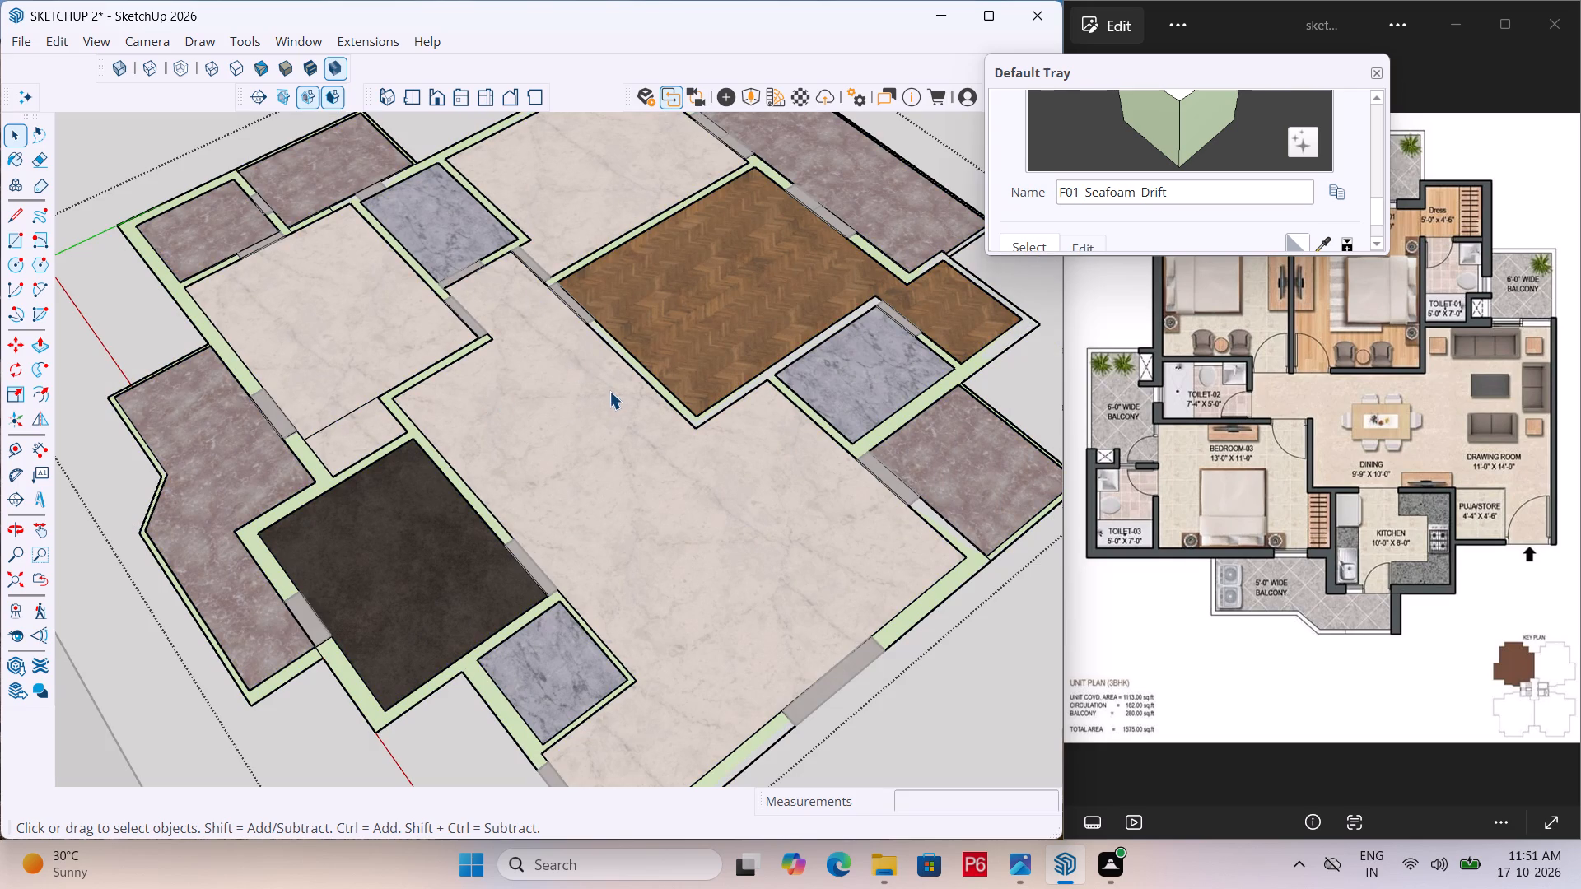
pyautogui.scroll(10, 436, 239)
pyautogui.scroll(4, 529, 276)
pyautogui.scroll(-6, 354, 289)
pyautogui.scroll(-6, 463, 291)
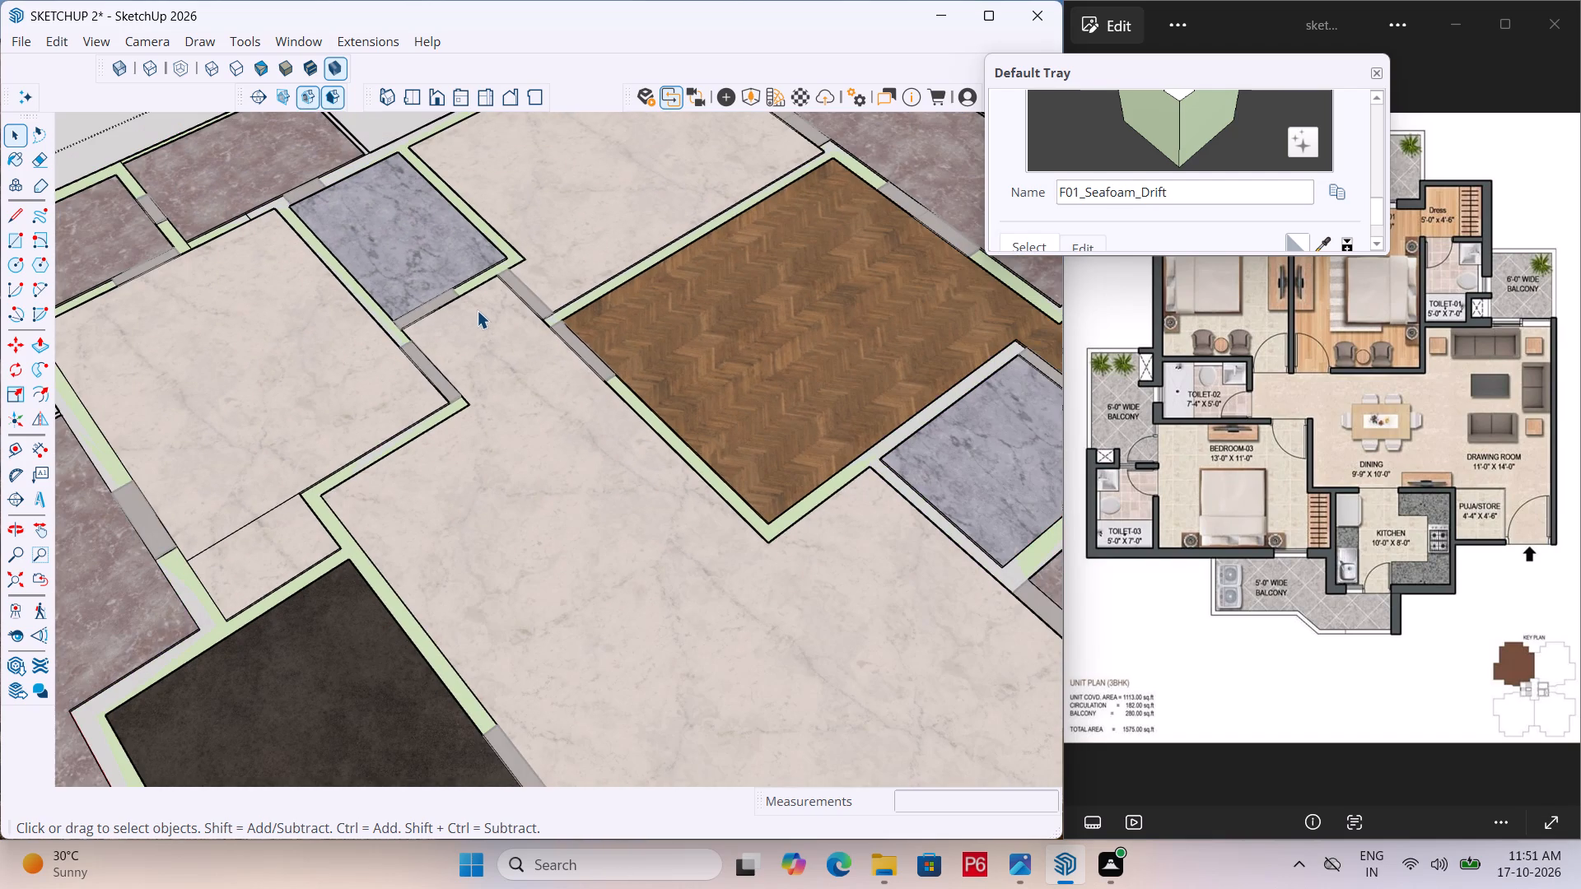
pyautogui.press('p')
pyautogui.scroll(3, 385, 451)
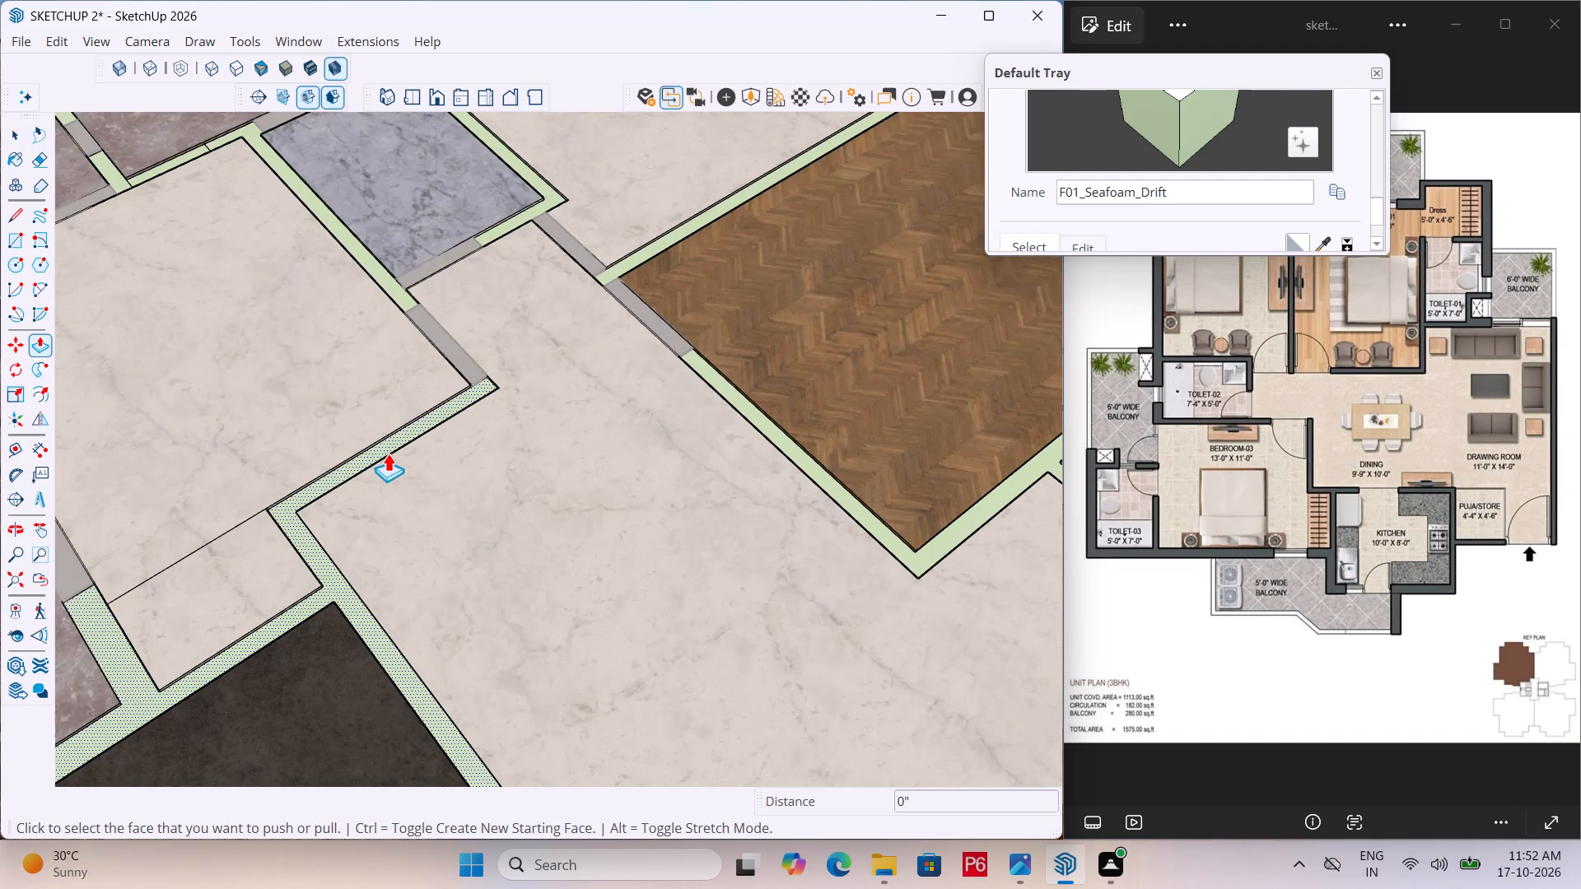
pyautogui.click(389, 453)
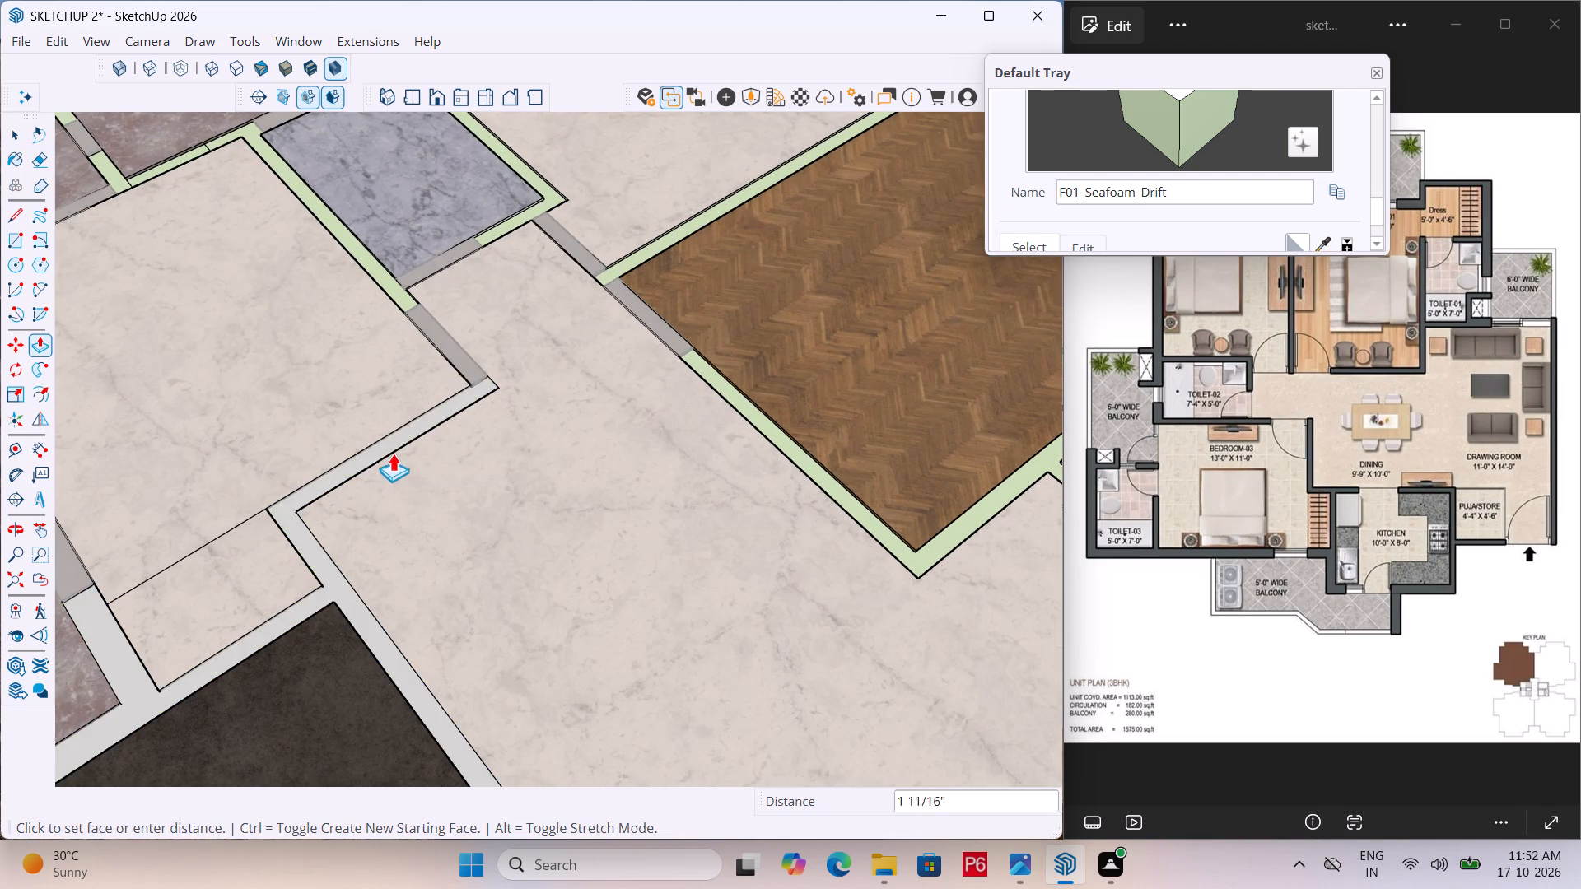
pyautogui.click(479, 449)
pyautogui.scroll(-2, 353, 379)
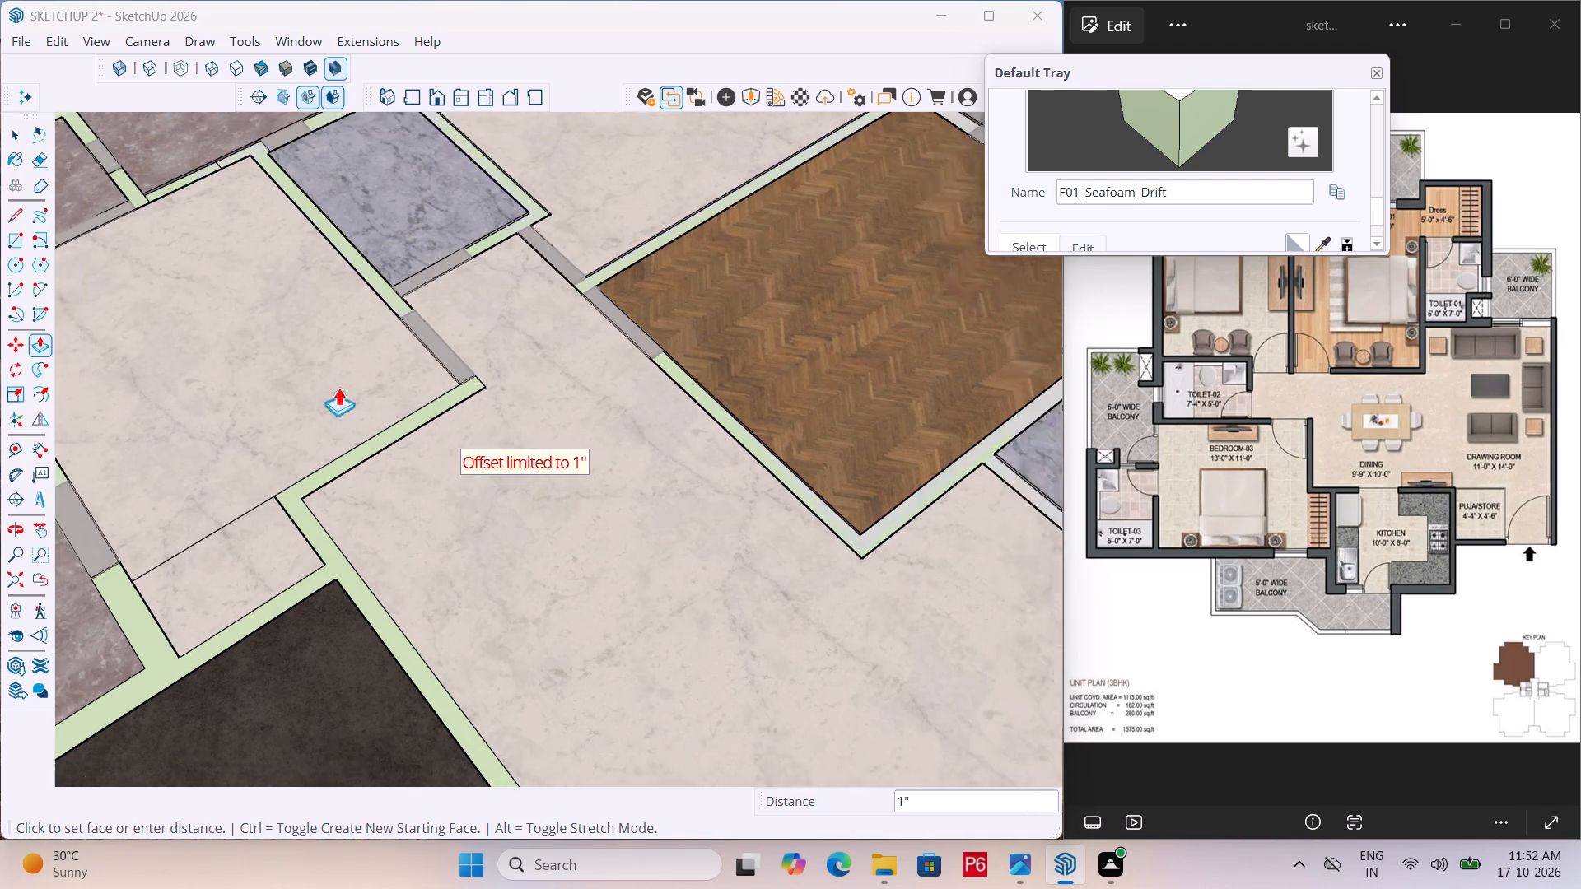
# Push/pull the wall at the corner of Toilet-02 and Bedroom-02 by 1".
pyautogui.scroll(-4, 338, 387)
pyautogui.scroll(10, 360, 301)
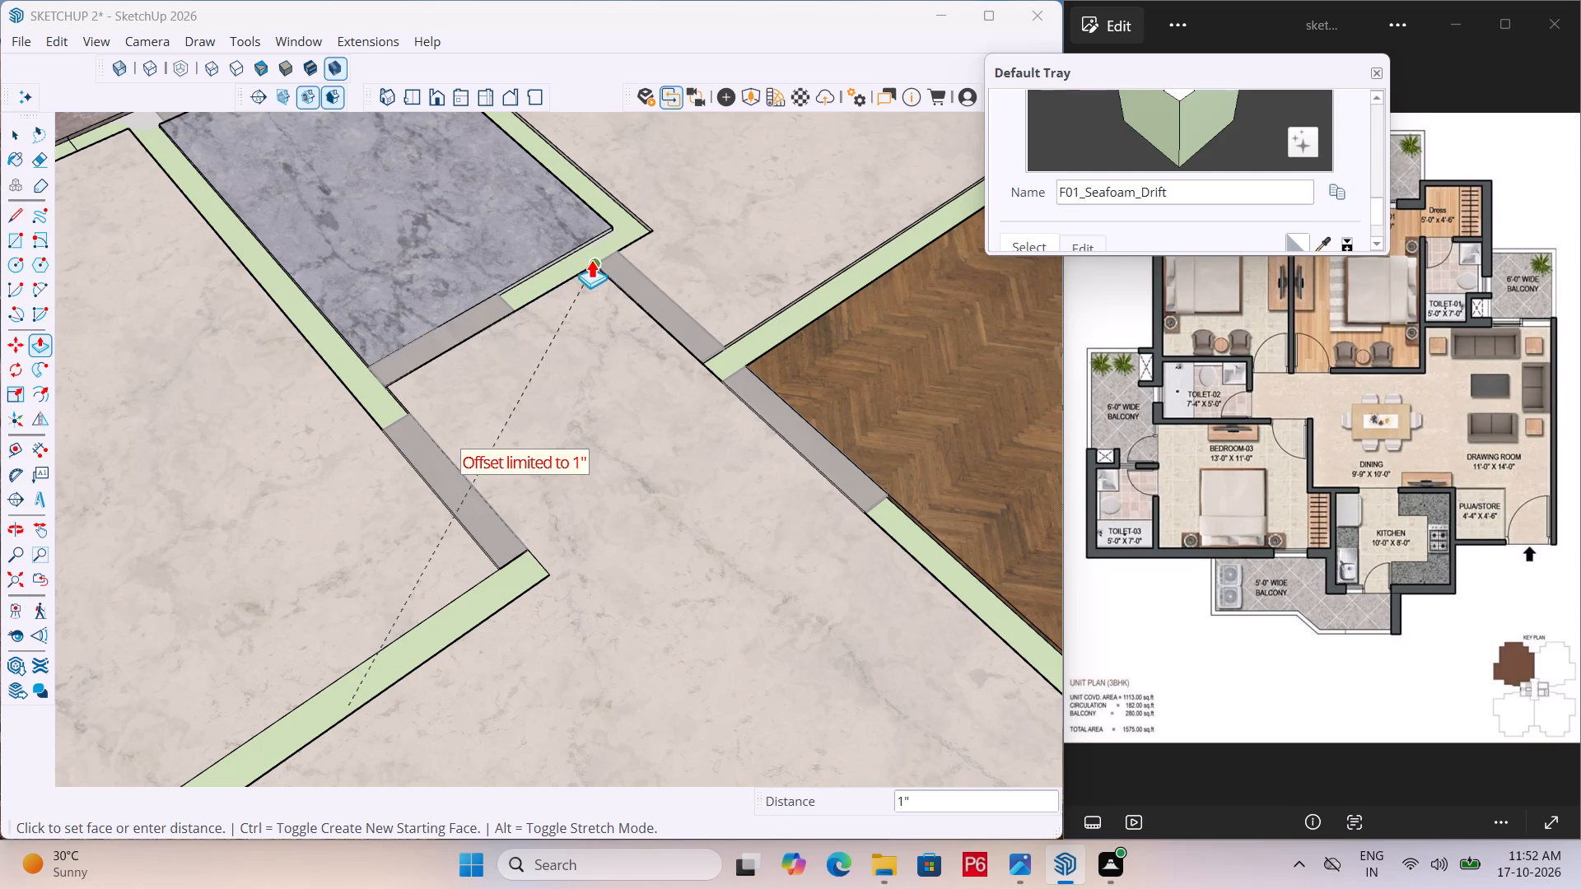
pyautogui.press('space')
pyautogui.scroll(5, 610, 229)
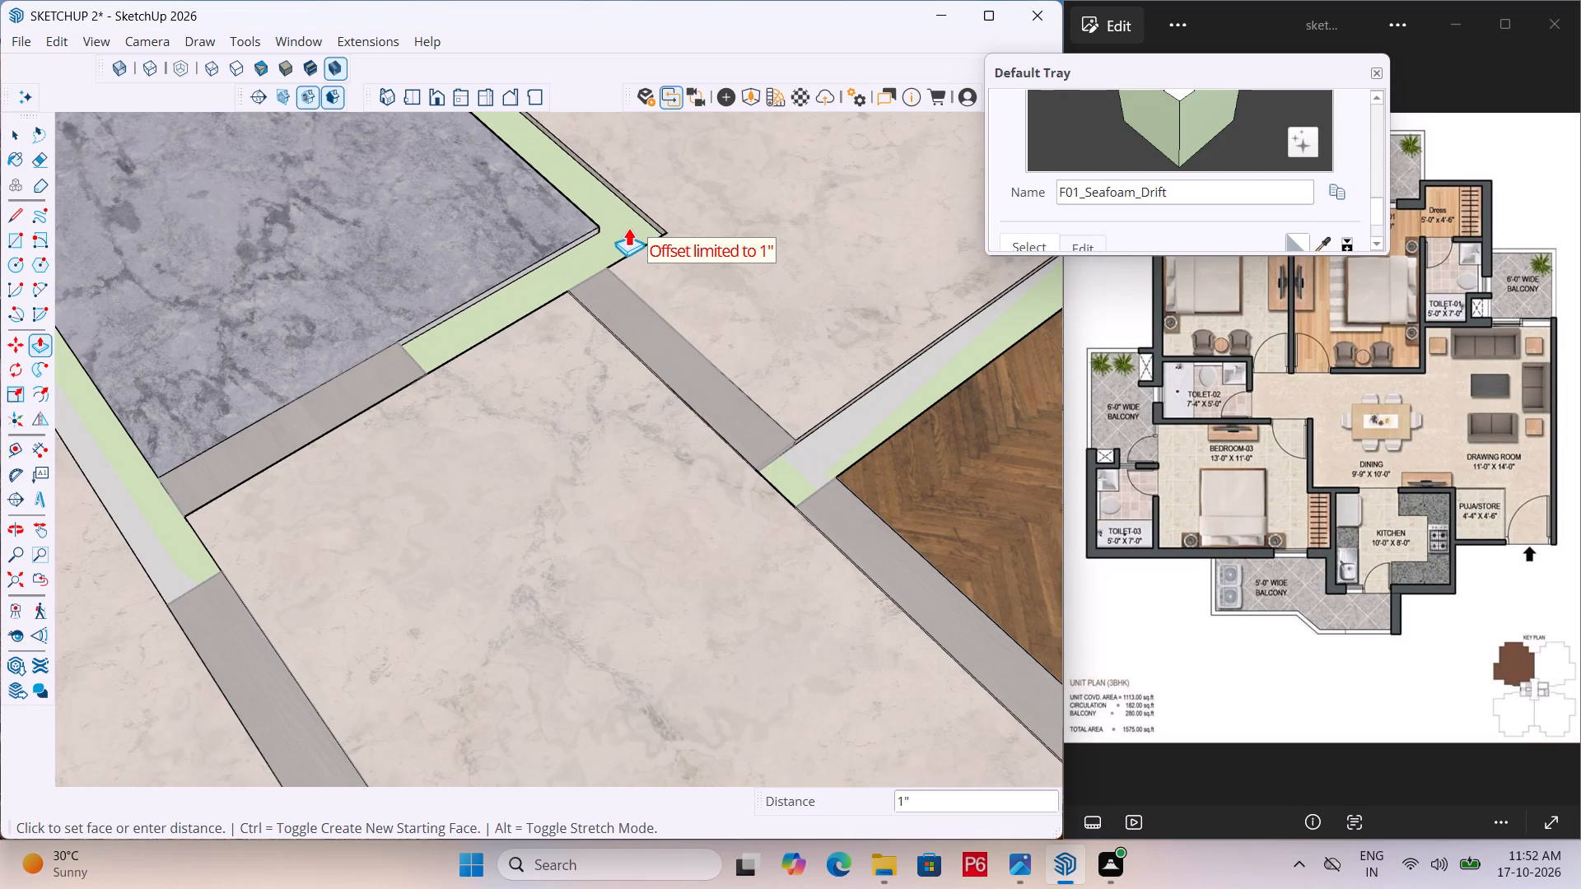
pyautogui.click(624, 223)
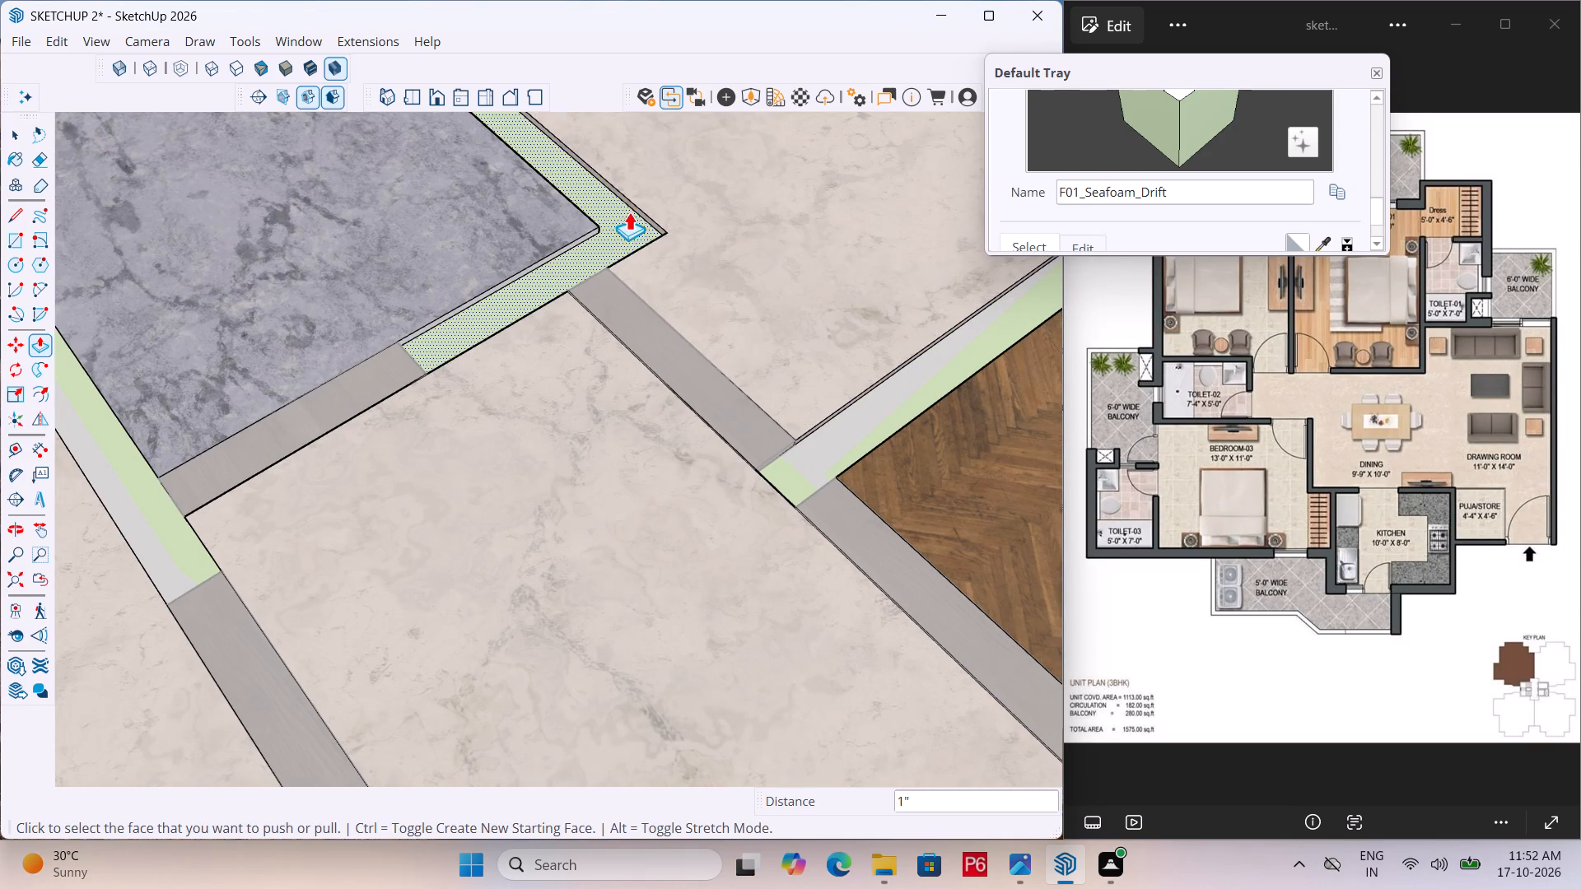
pyautogui.click(623, 221)
pyautogui.click(692, 191)
pyautogui.scroll(-5, 324, 308)
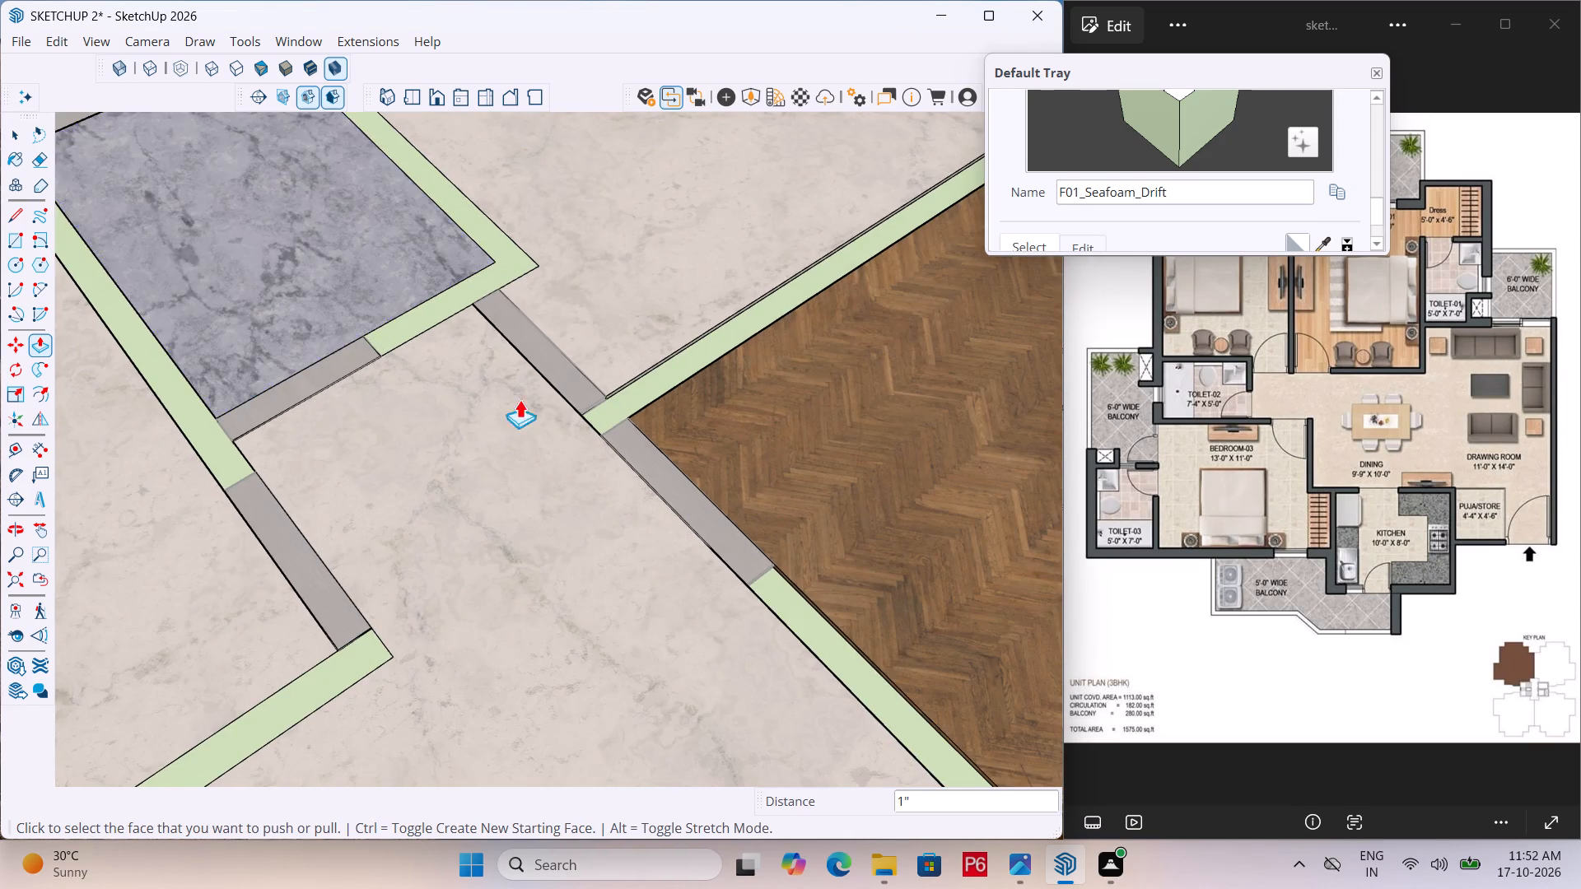
# Push/pull the connected walls around Bedroom-01 by 1".
pyautogui.scroll(4, 645, 386)
pyautogui.click(653, 389)
pyautogui.click(626, 303)
pyautogui.scroll(-3, 477, 249)
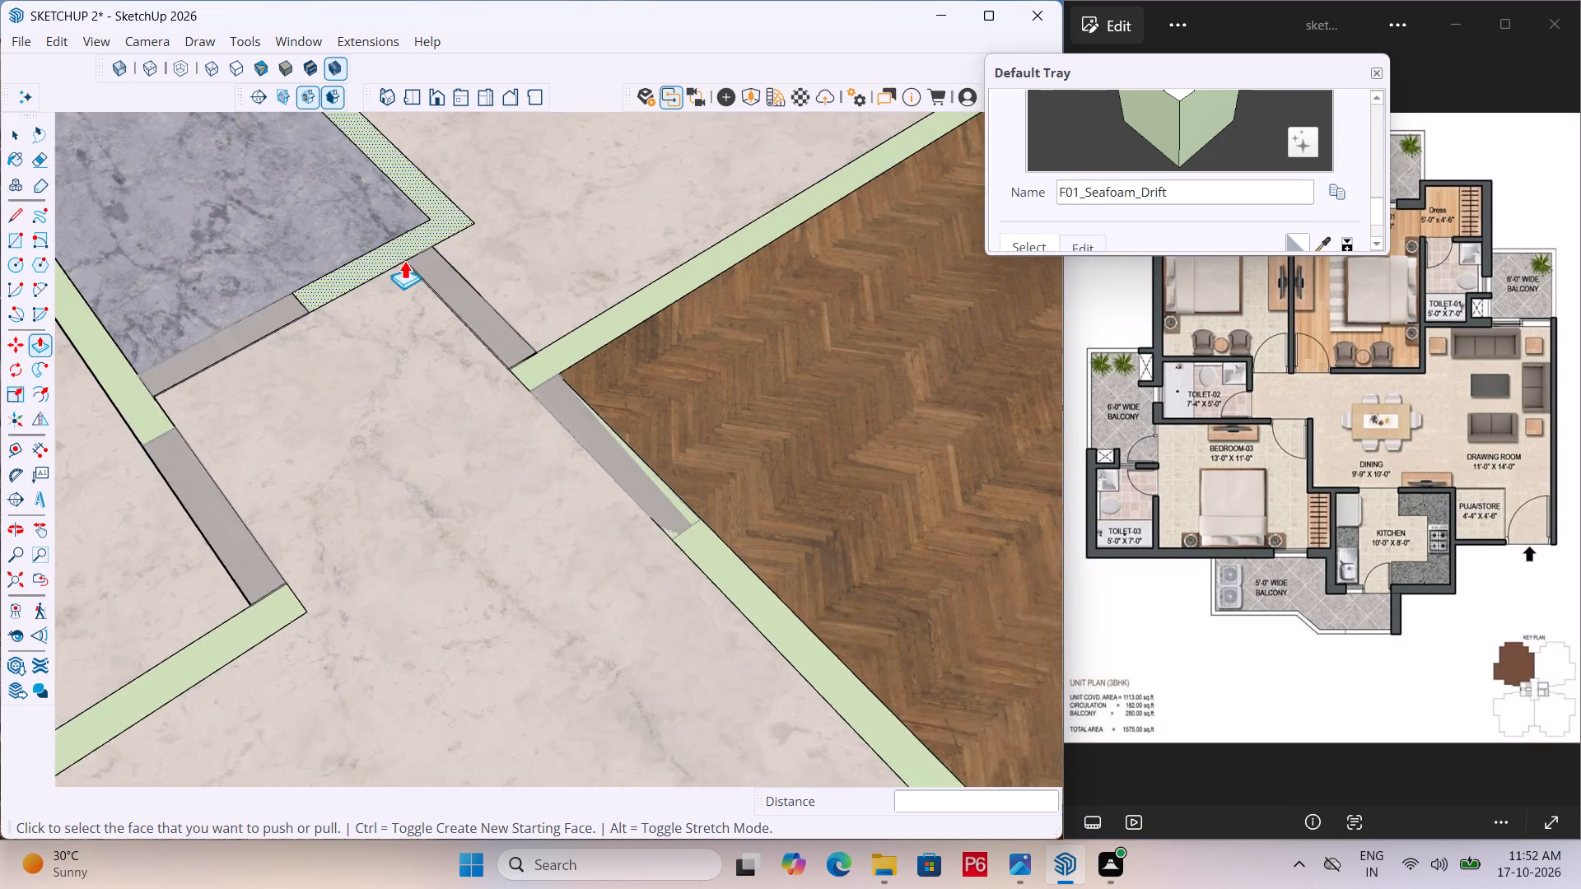
# Push/pull the drawing room's corner wall beside the balcony by 1", and repeat it on that balcony's parapet.
pyautogui.scroll(-2, 404, 260)
pyautogui.scroll(-12, 445, 367)
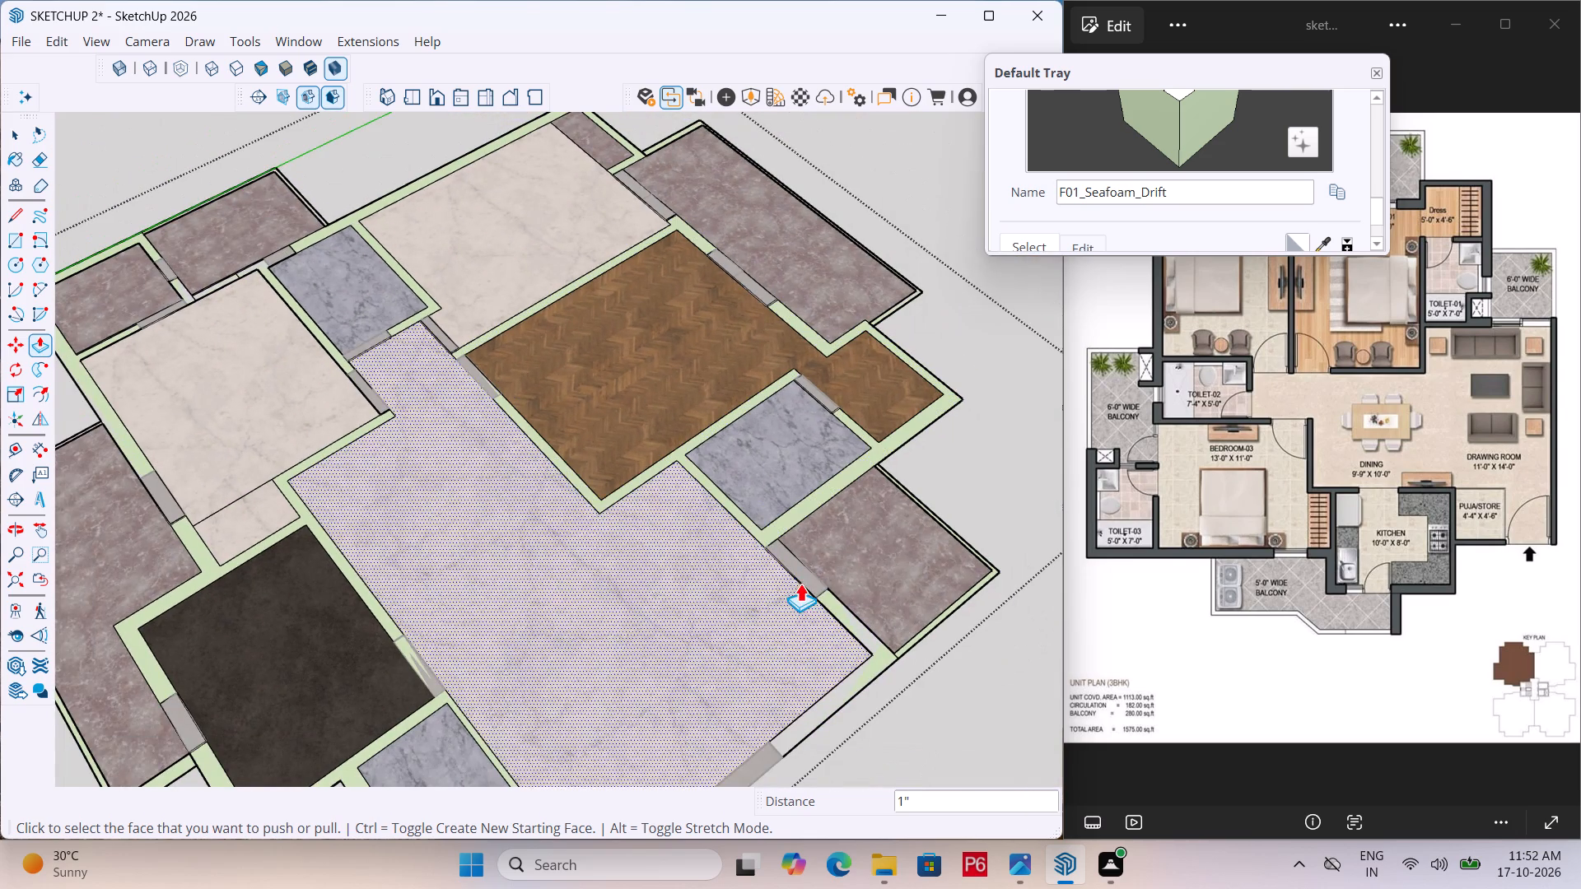
pyautogui.scroll(3, 842, 706)
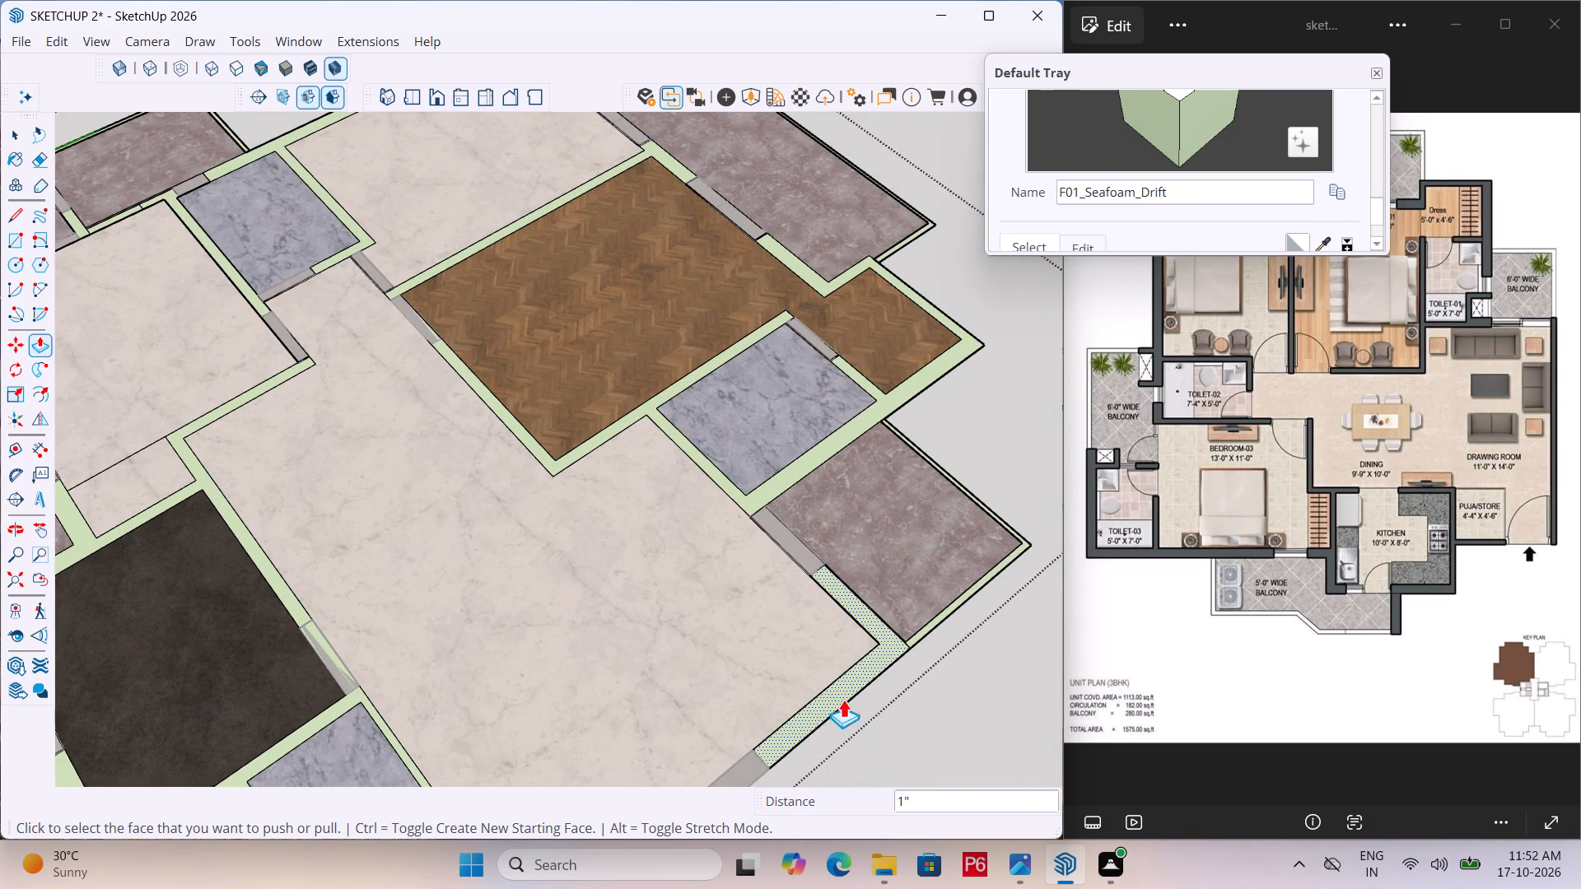
pyautogui.click(859, 664)
pyautogui.click(824, 625)
pyautogui.scroll(11, 979, 607)
pyautogui.doubleClick(933, 624)
pyautogui.scroll(-6, 669, 615)
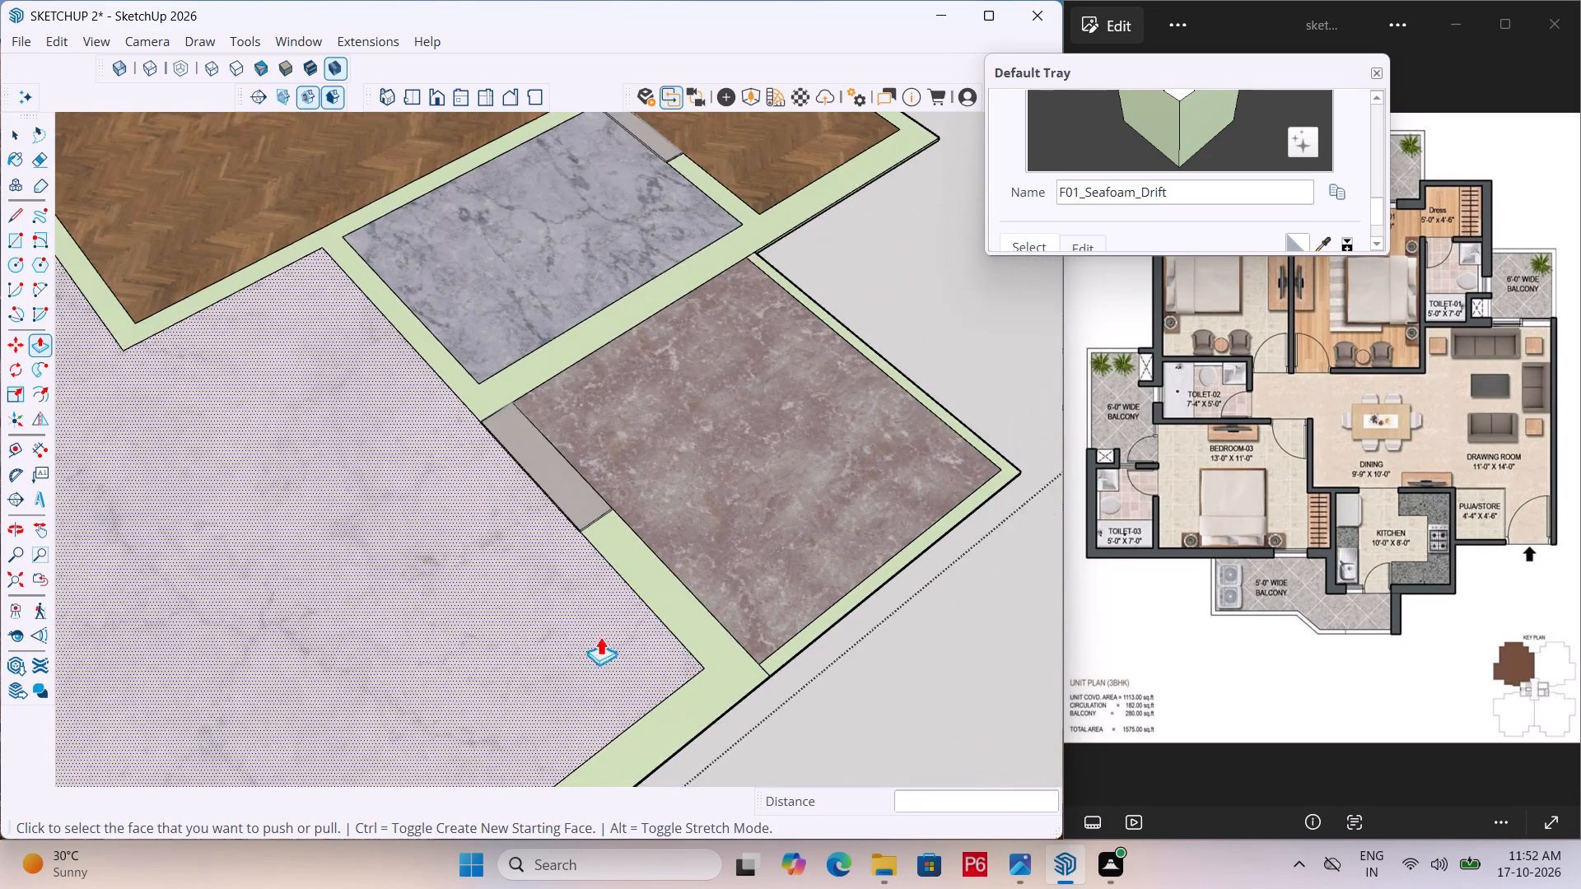
# Push/pull the wall segments where Bedroom-03 meets Toilet-02, the small side balcony and Toilet-03.
pyautogui.scroll(-6, 610, 636)
pyautogui.scroll(-5, 862, 516)
pyautogui.scroll(-4, 407, 552)
pyautogui.scroll(3, 363, 739)
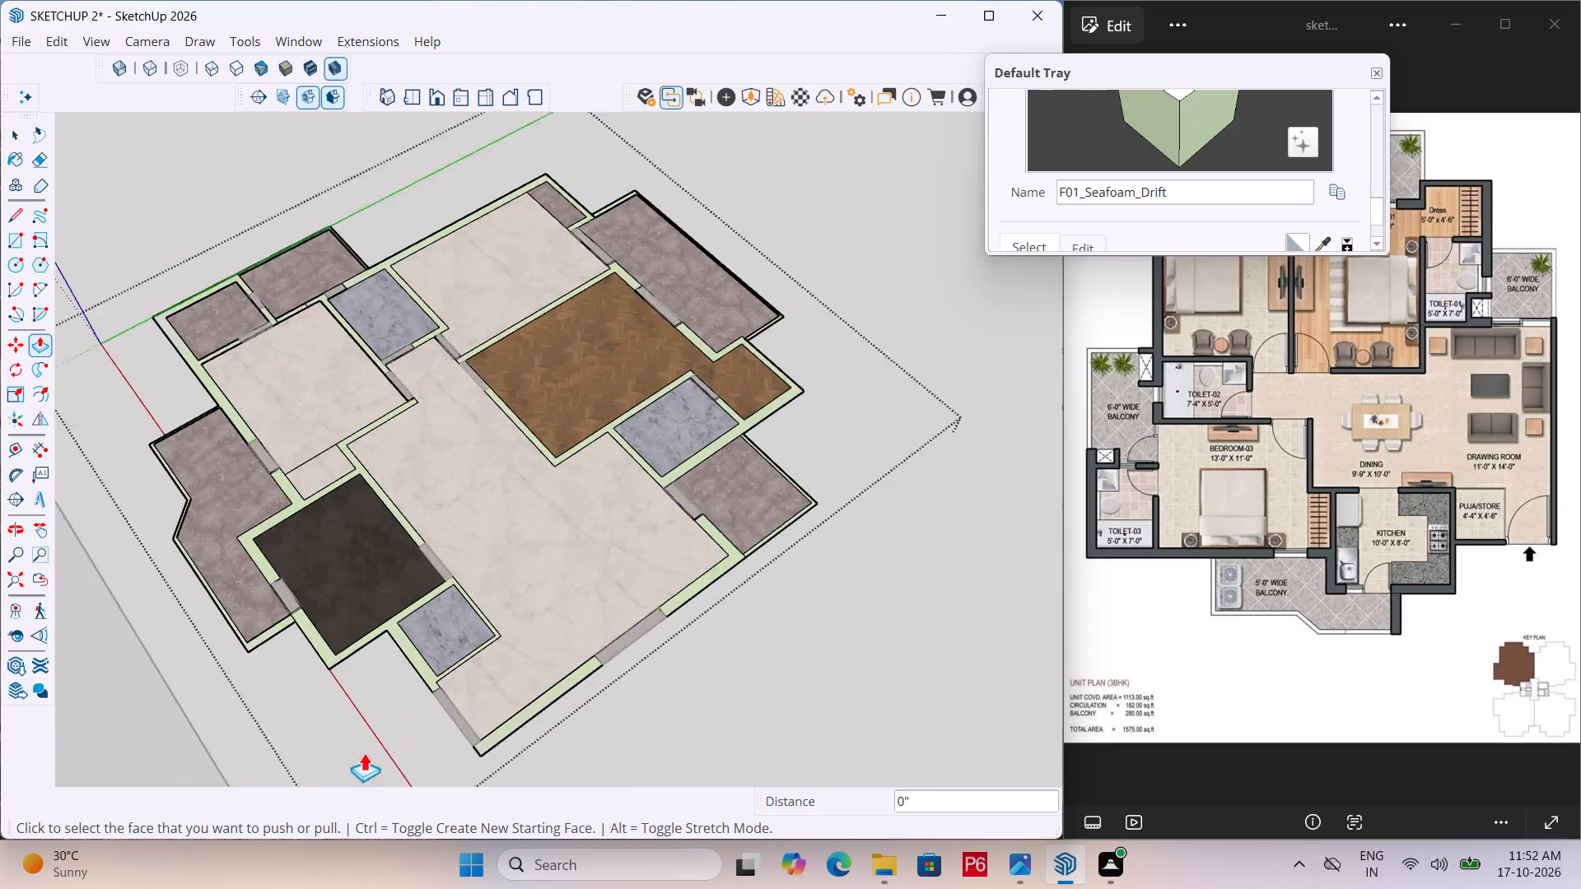
pyautogui.scroll(4, 364, 752)
pyautogui.scroll(-5, 835, 560)
pyautogui.scroll(12, 413, 306)
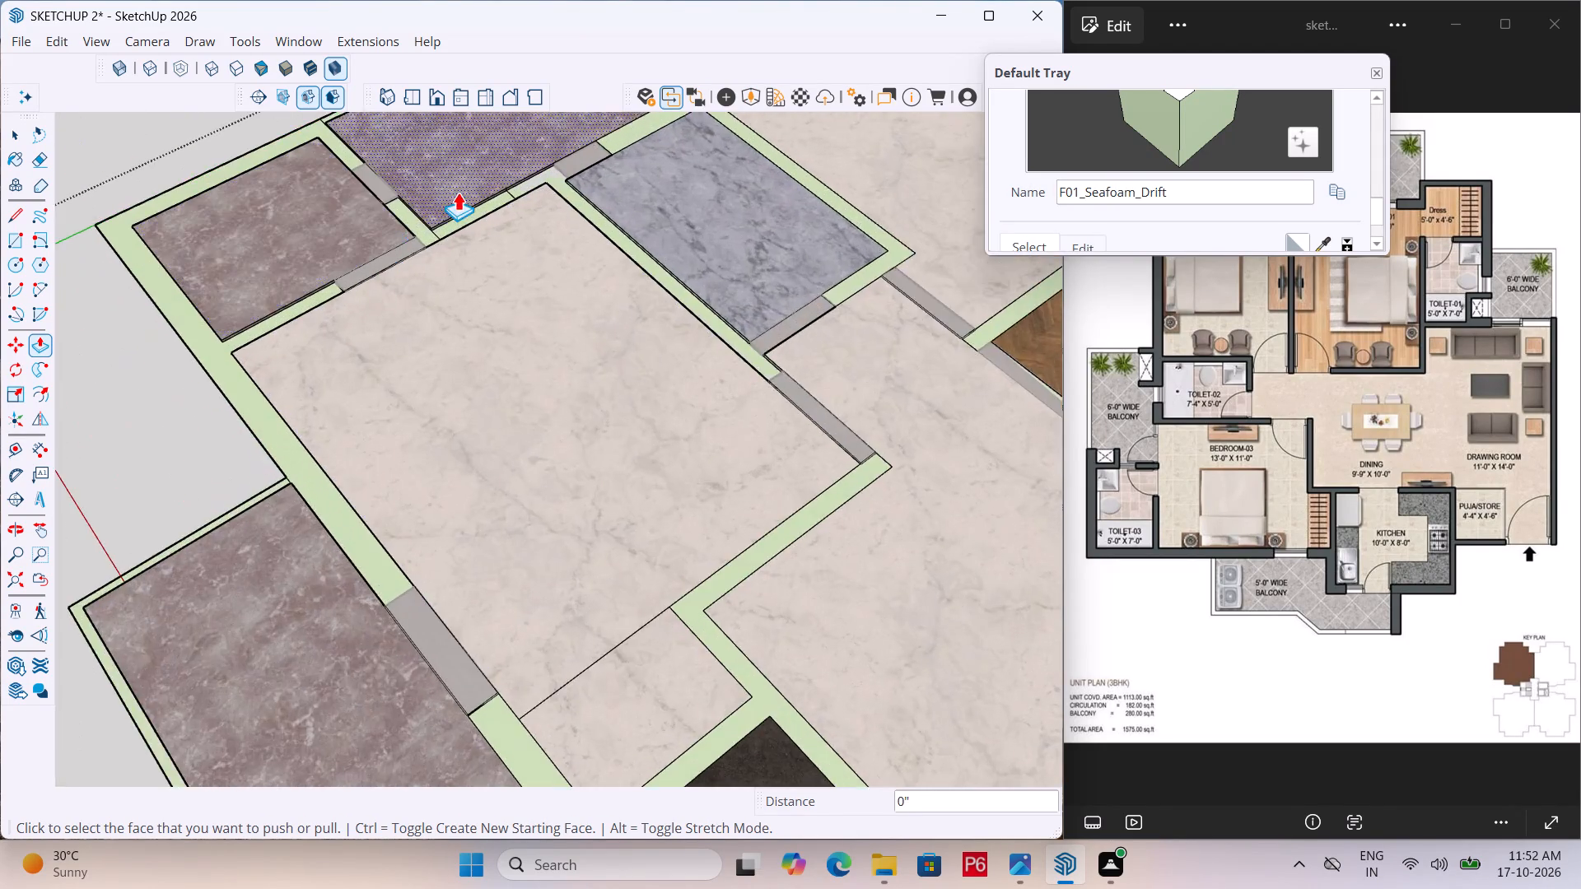
pyautogui.scroll(2, 458, 192)
pyautogui.scroll(5, 604, 206)
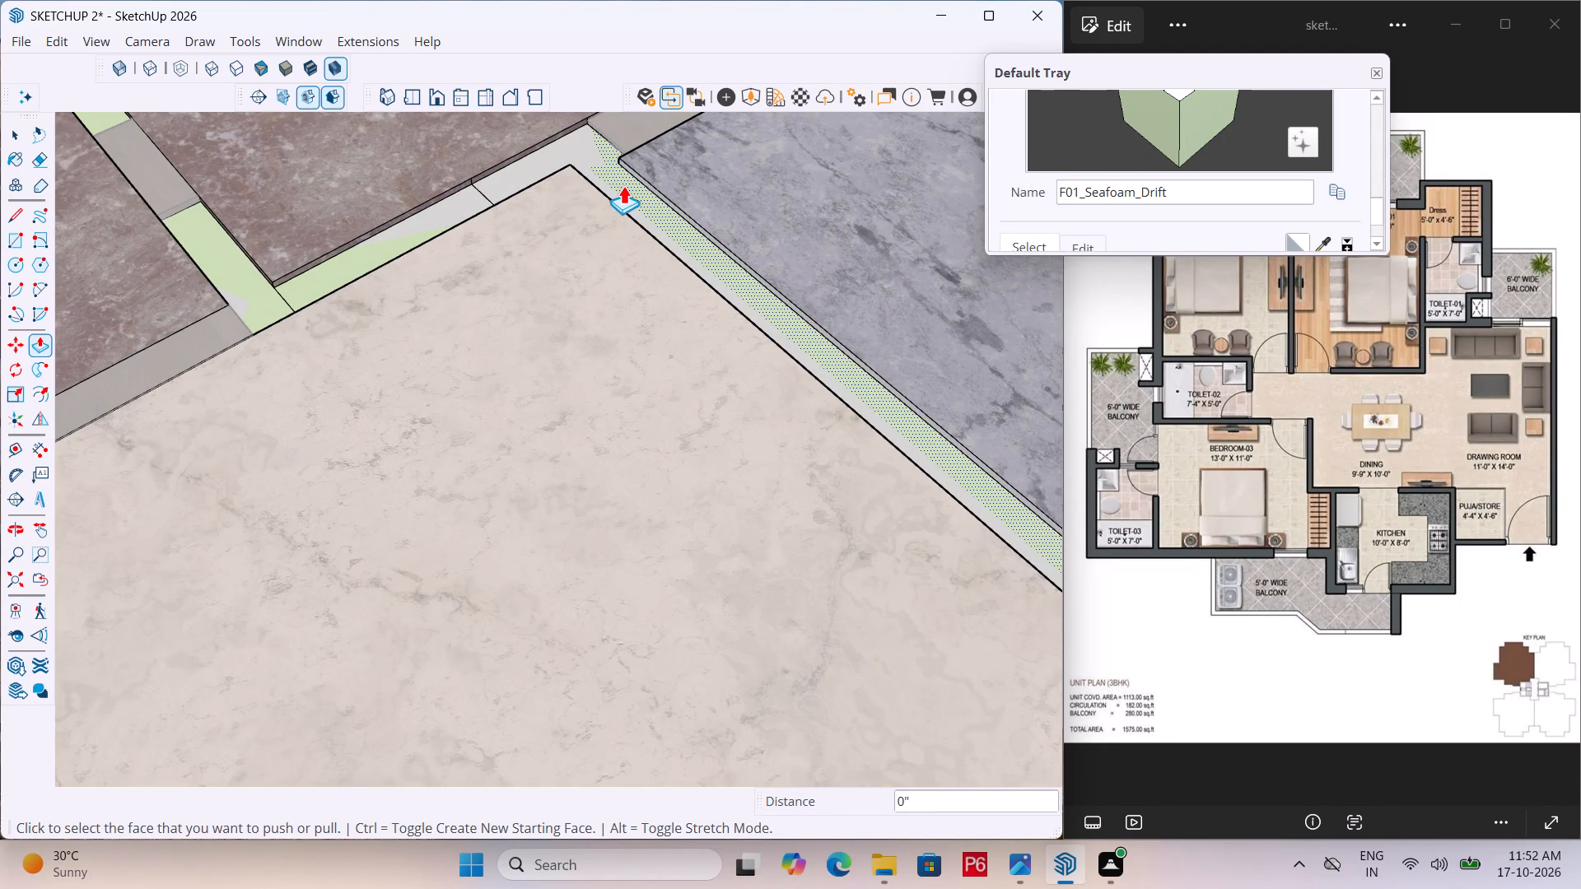
pyautogui.click(623, 185)
pyautogui.doubleClick(548, 195)
pyautogui.click(385, 238)
pyautogui.click(385, 238)
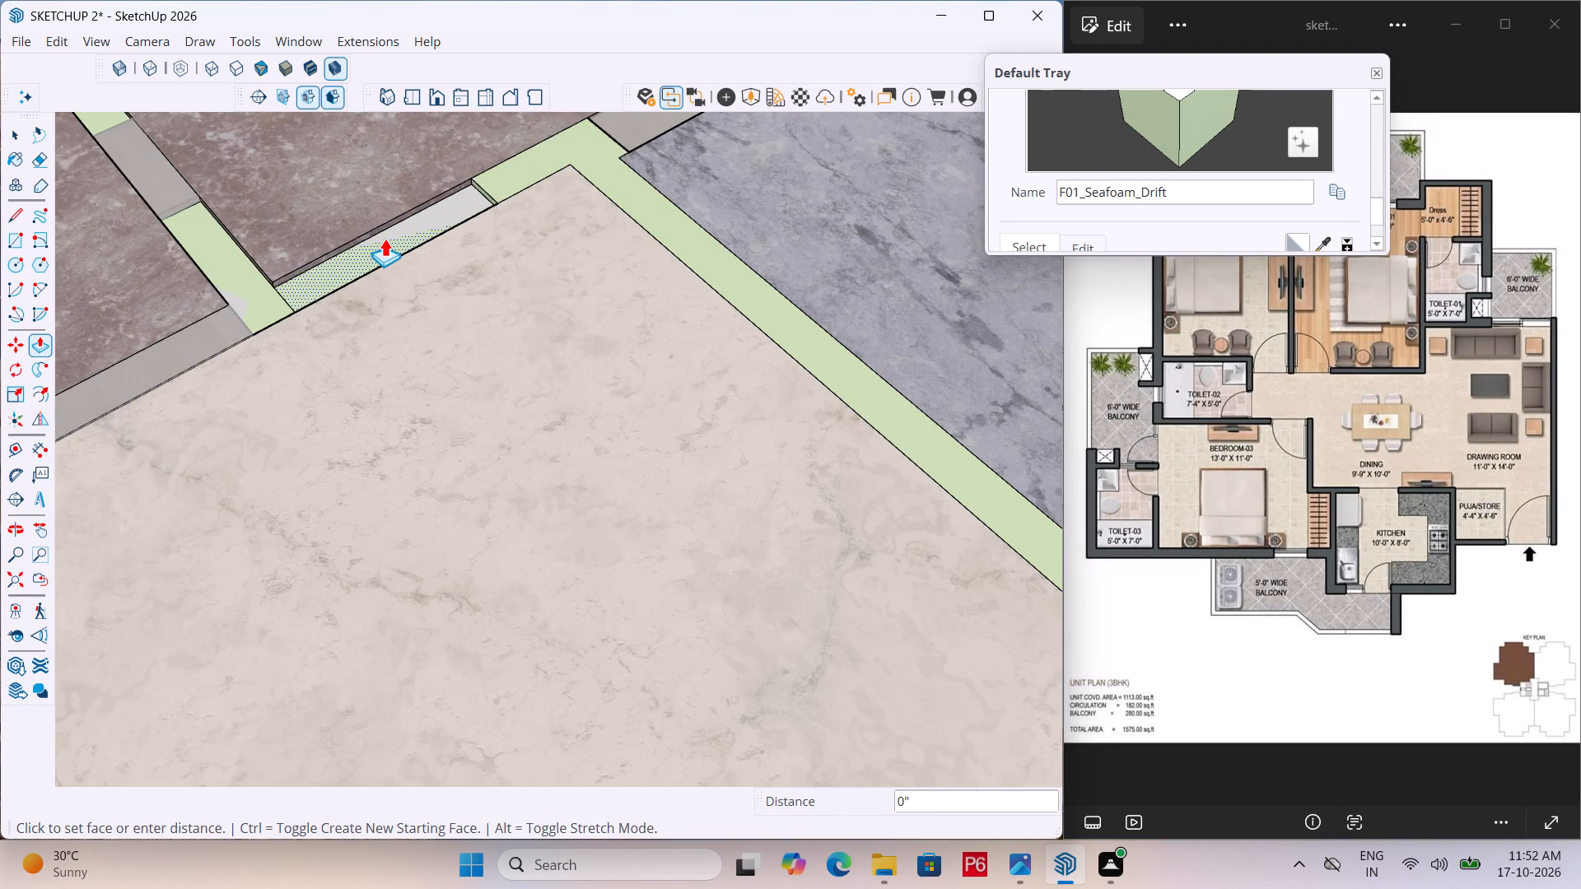
pyautogui.doubleClick(251, 297)
pyautogui.scroll(-6, 389, 443)
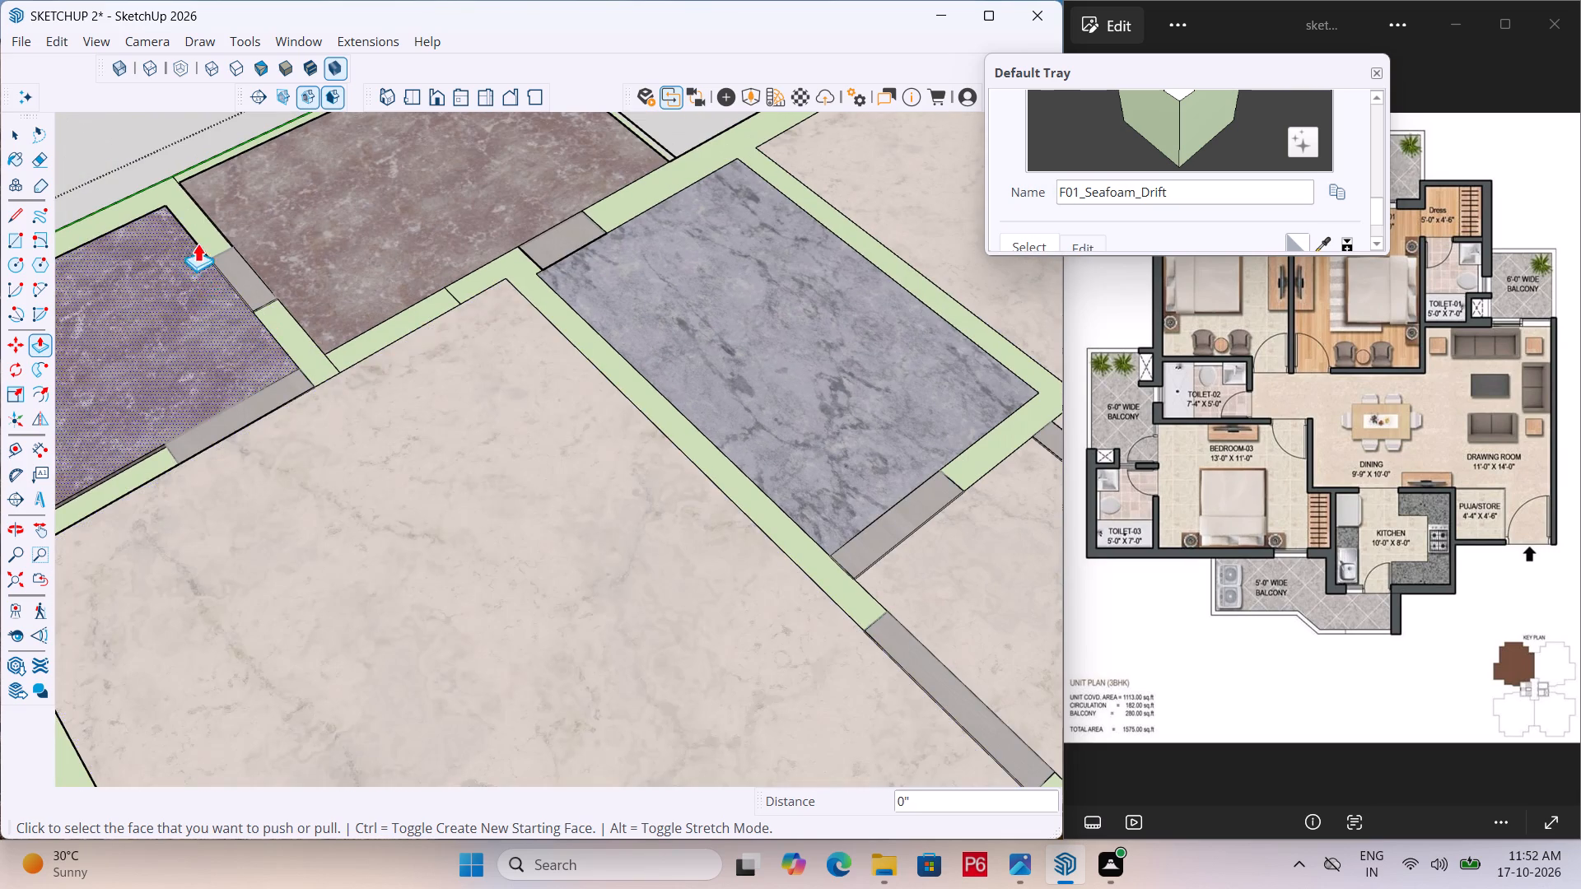
# Repeat the push/pull on the small side balcony's parapet where it meets the Toilet-02 wall.
pyautogui.scroll(-4, 471, 268)
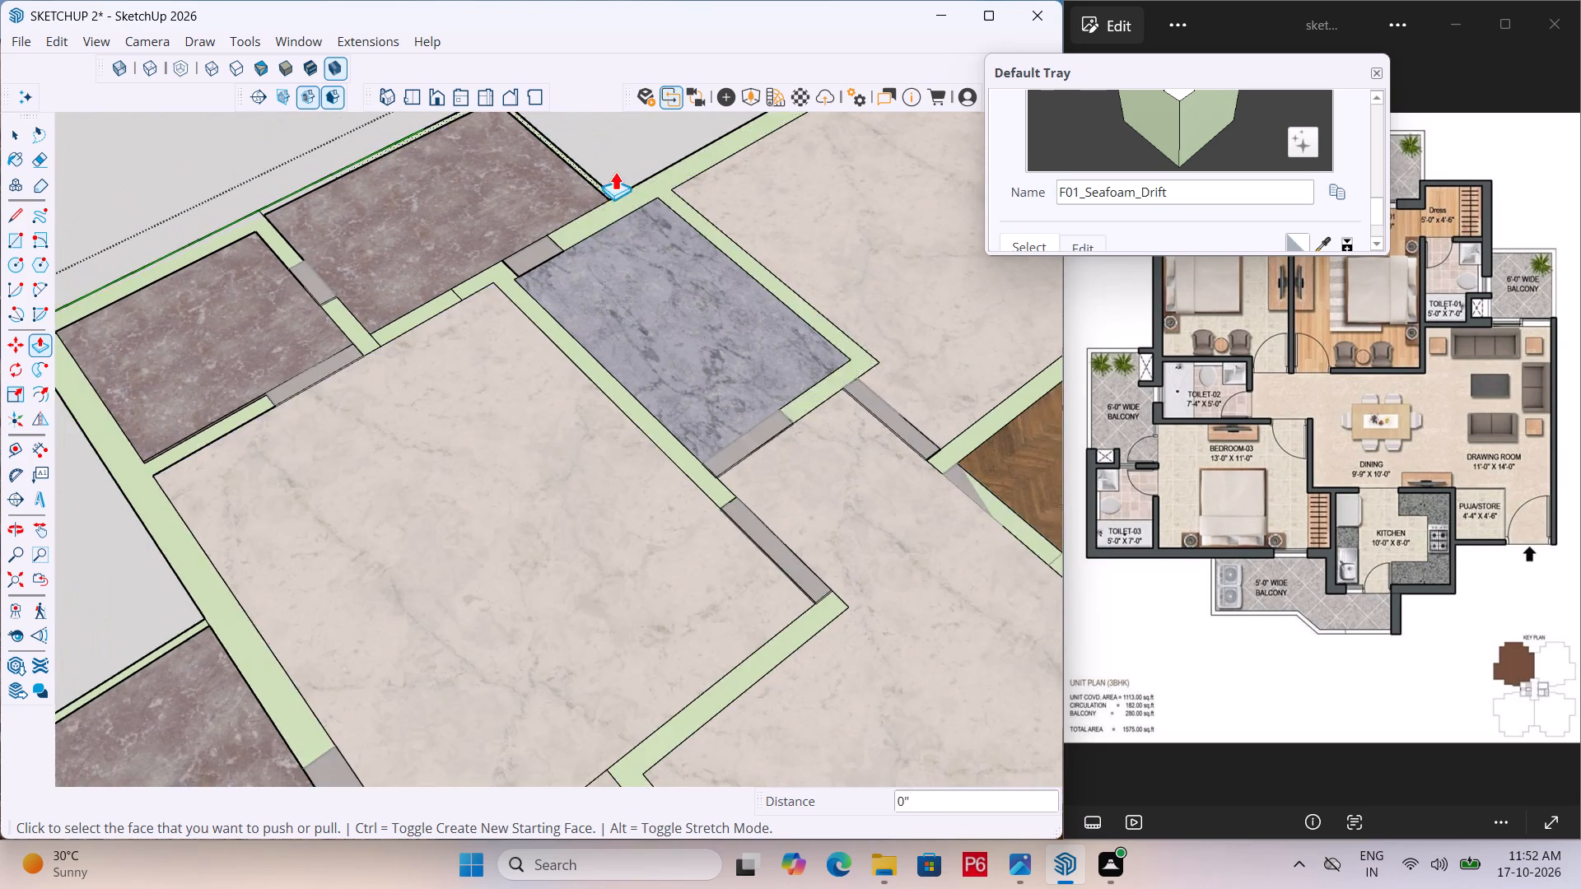
pyautogui.scroll(18, 615, 171)
pyautogui.doubleClick(583, 254)
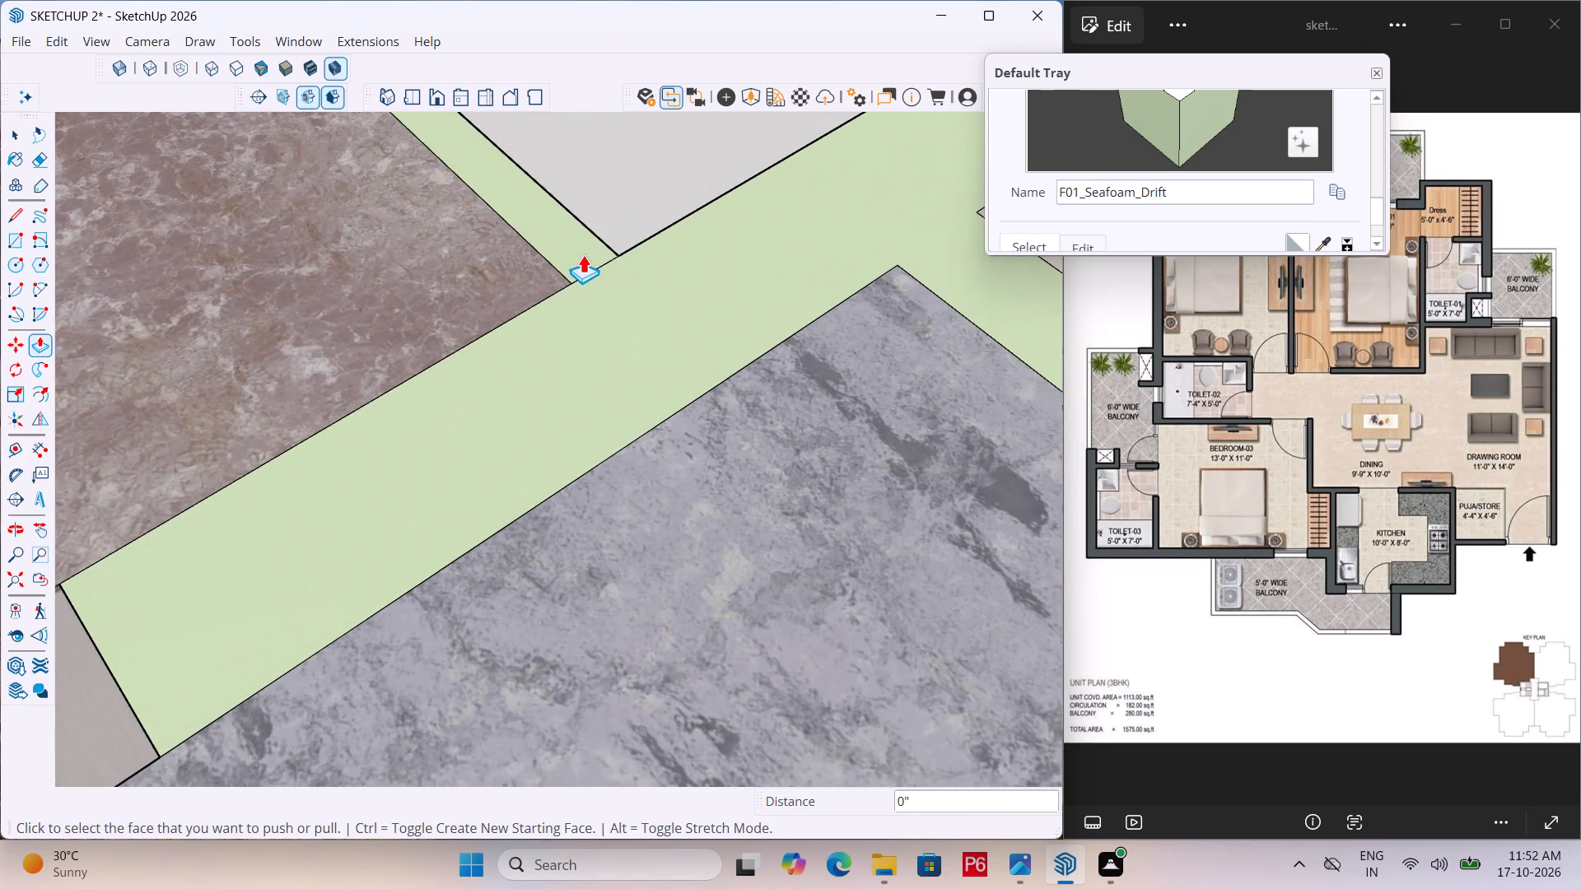
# Push/pull the angled kitchen-side balcony's parapet by 1".
pyautogui.scroll(-14, 512, 275)
pyautogui.scroll(-8, 596, 240)
pyautogui.scroll(-7, 781, 269)
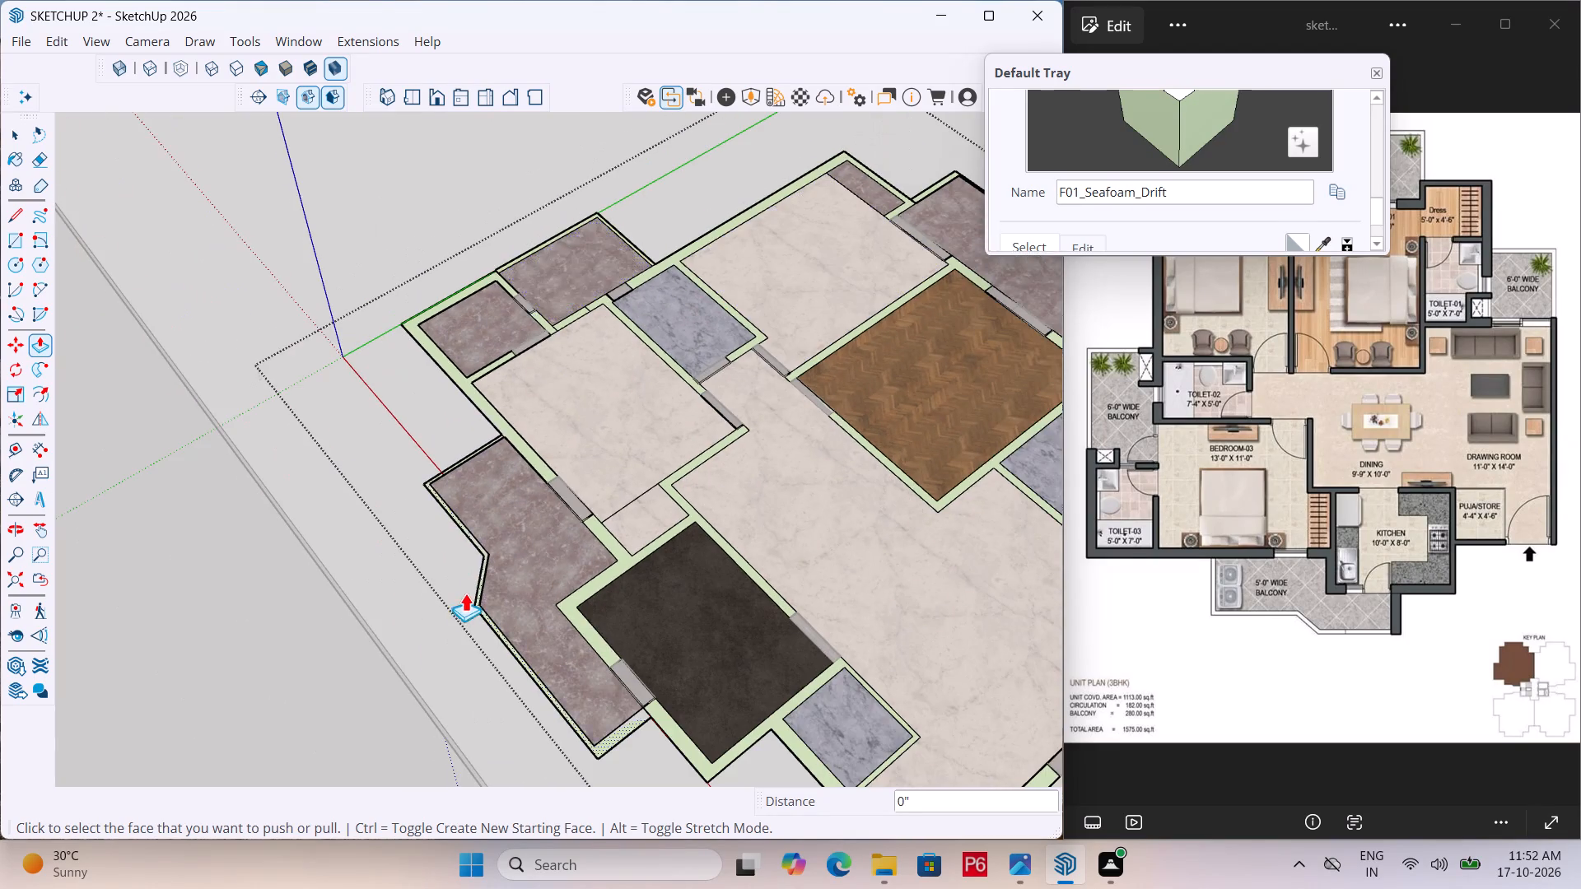
pyautogui.scroll(13, 465, 596)
pyautogui.click(495, 579)
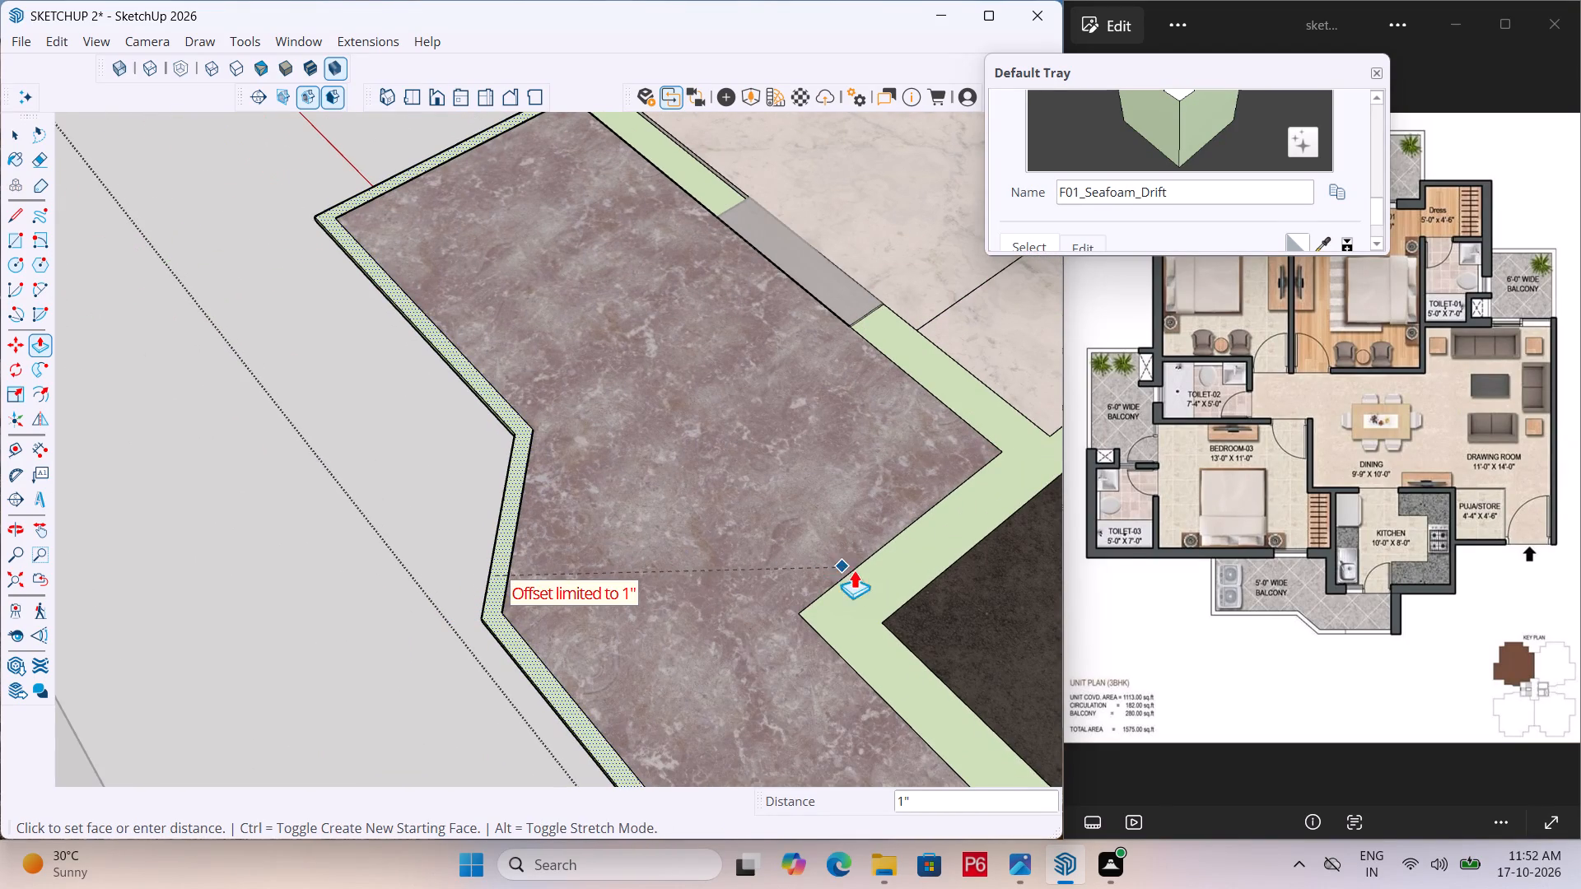
pyautogui.click(875, 587)
pyautogui.scroll(-7, 507, 434)
pyautogui.scroll(-6, 398, 356)
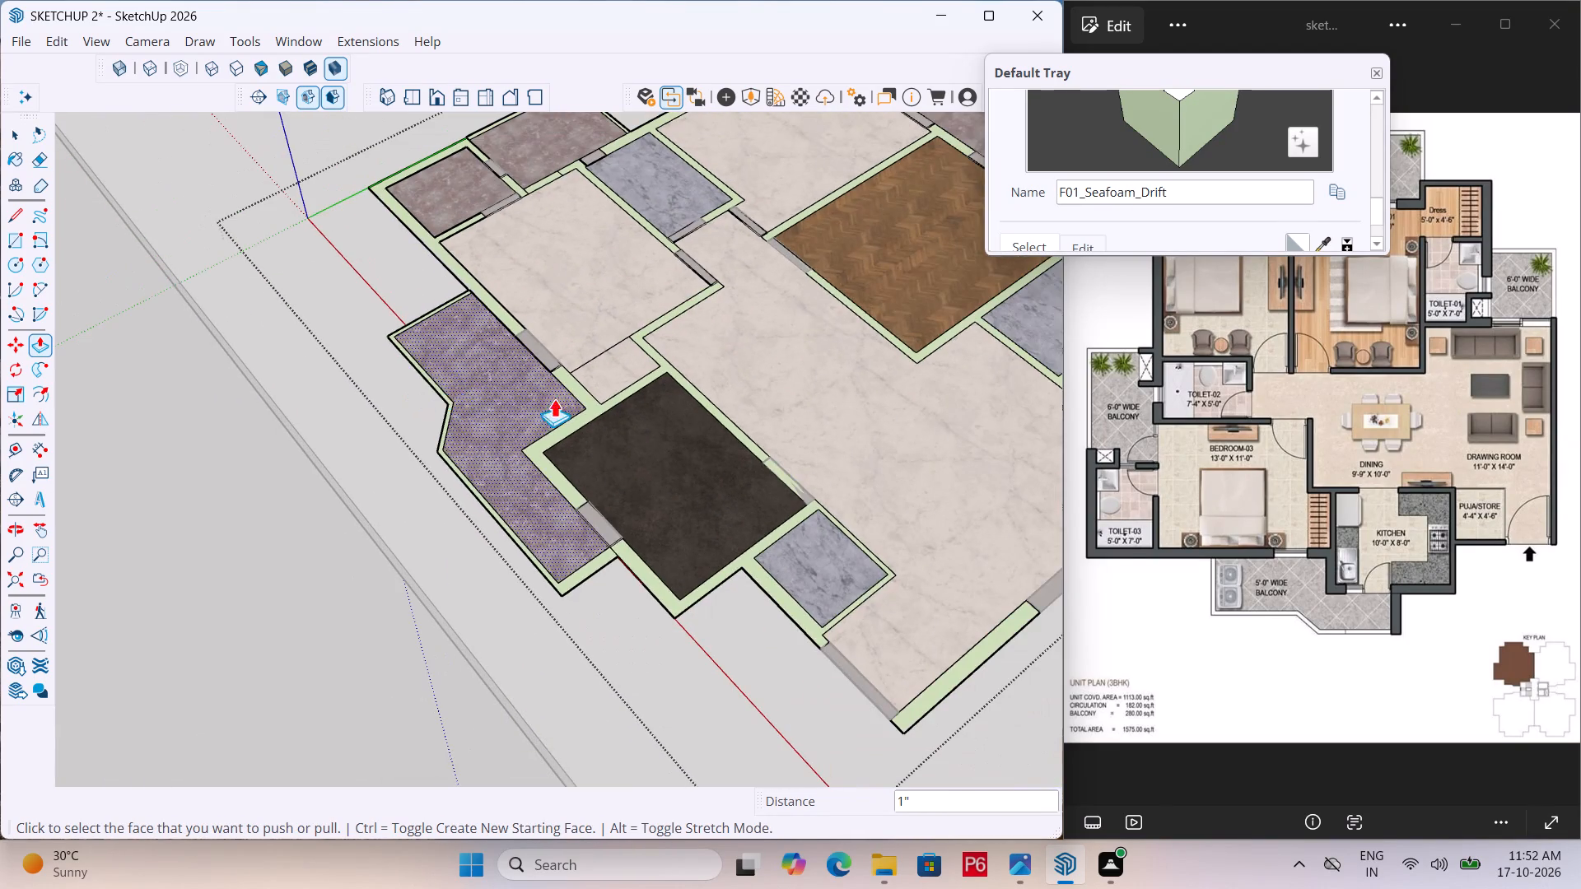
# Push/pull the parapet of the balcony outside Bedroom-01 by 1", beside the dress area's corner.
pyautogui.scroll(-5, 472, 405)
pyautogui.moveTo(879, 417); pyautogui.dragTo(754, 496, button='middle')
pyautogui.scroll(5, 948, 412)
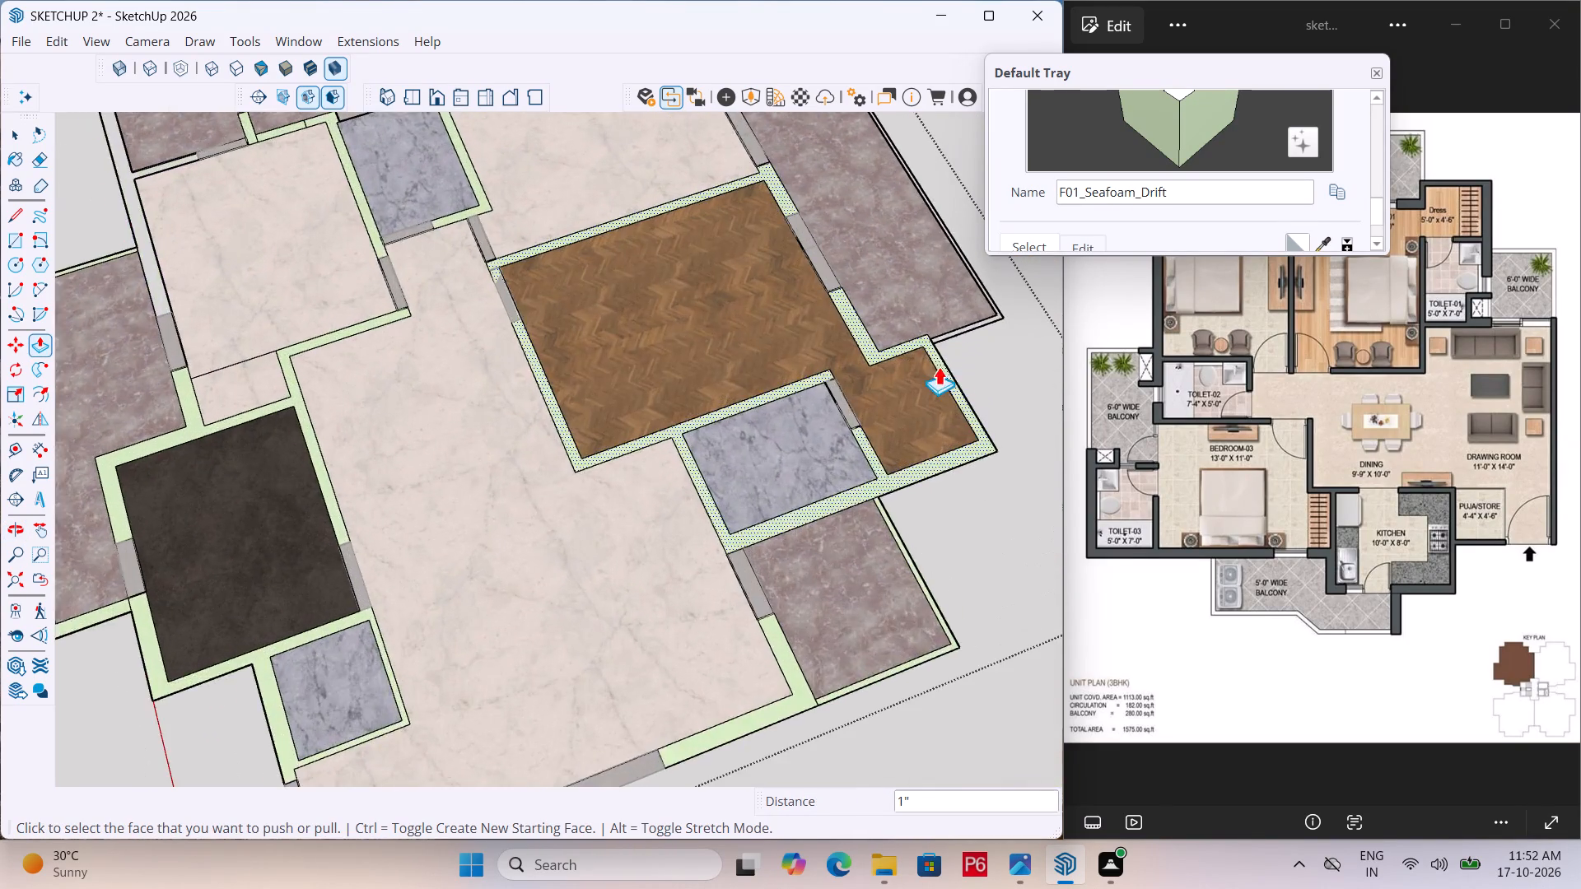
pyautogui.scroll(7, 939, 366)
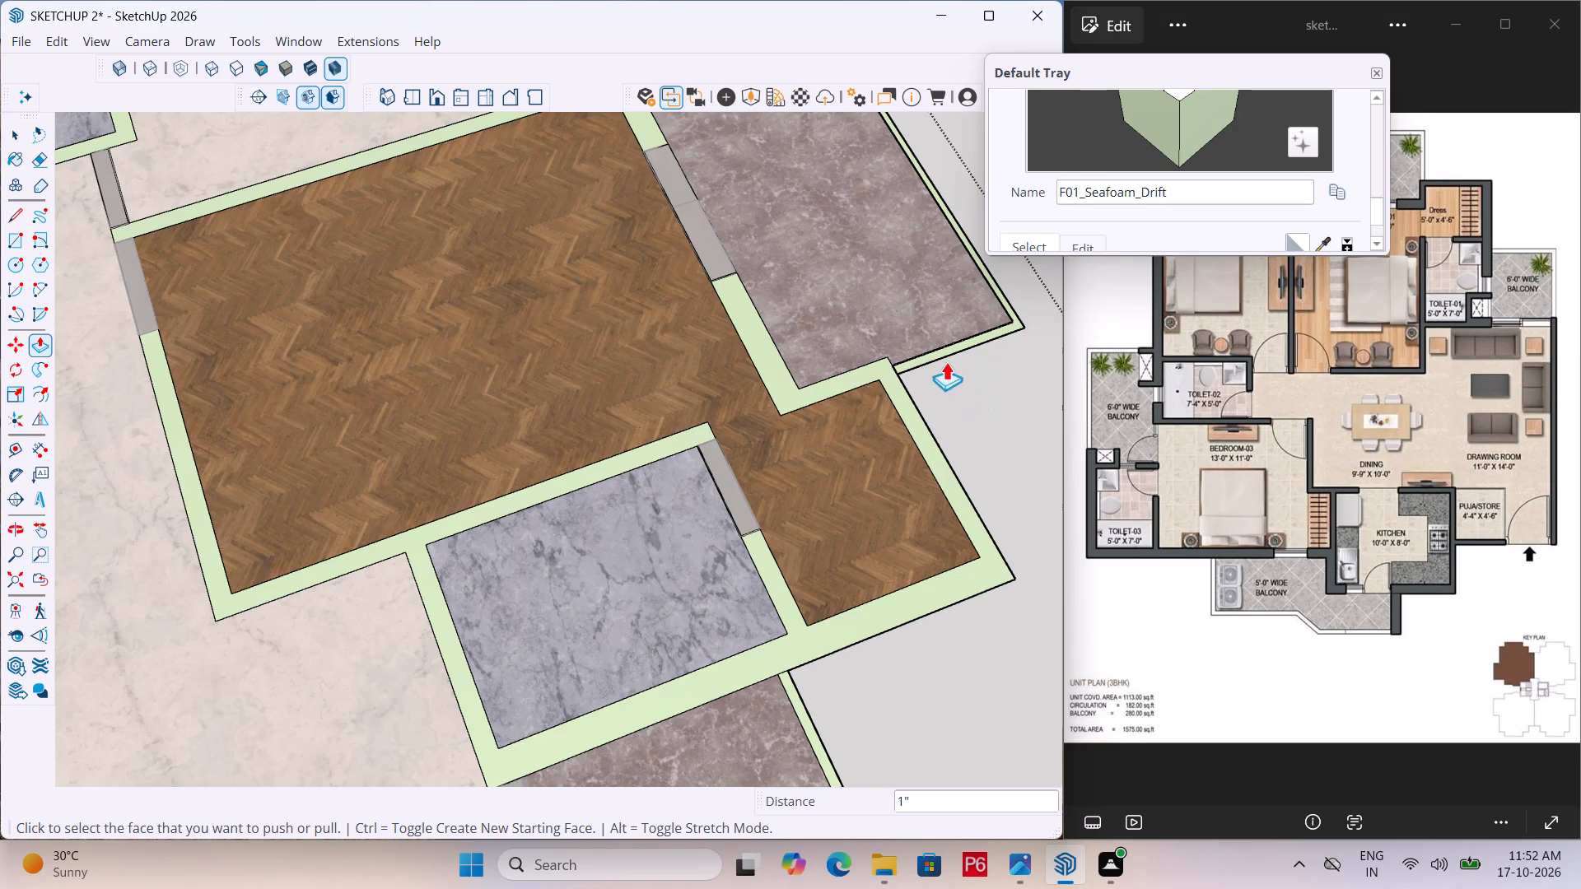
pyautogui.scroll(6, 963, 342)
pyautogui.scroll(4, 854, 376)
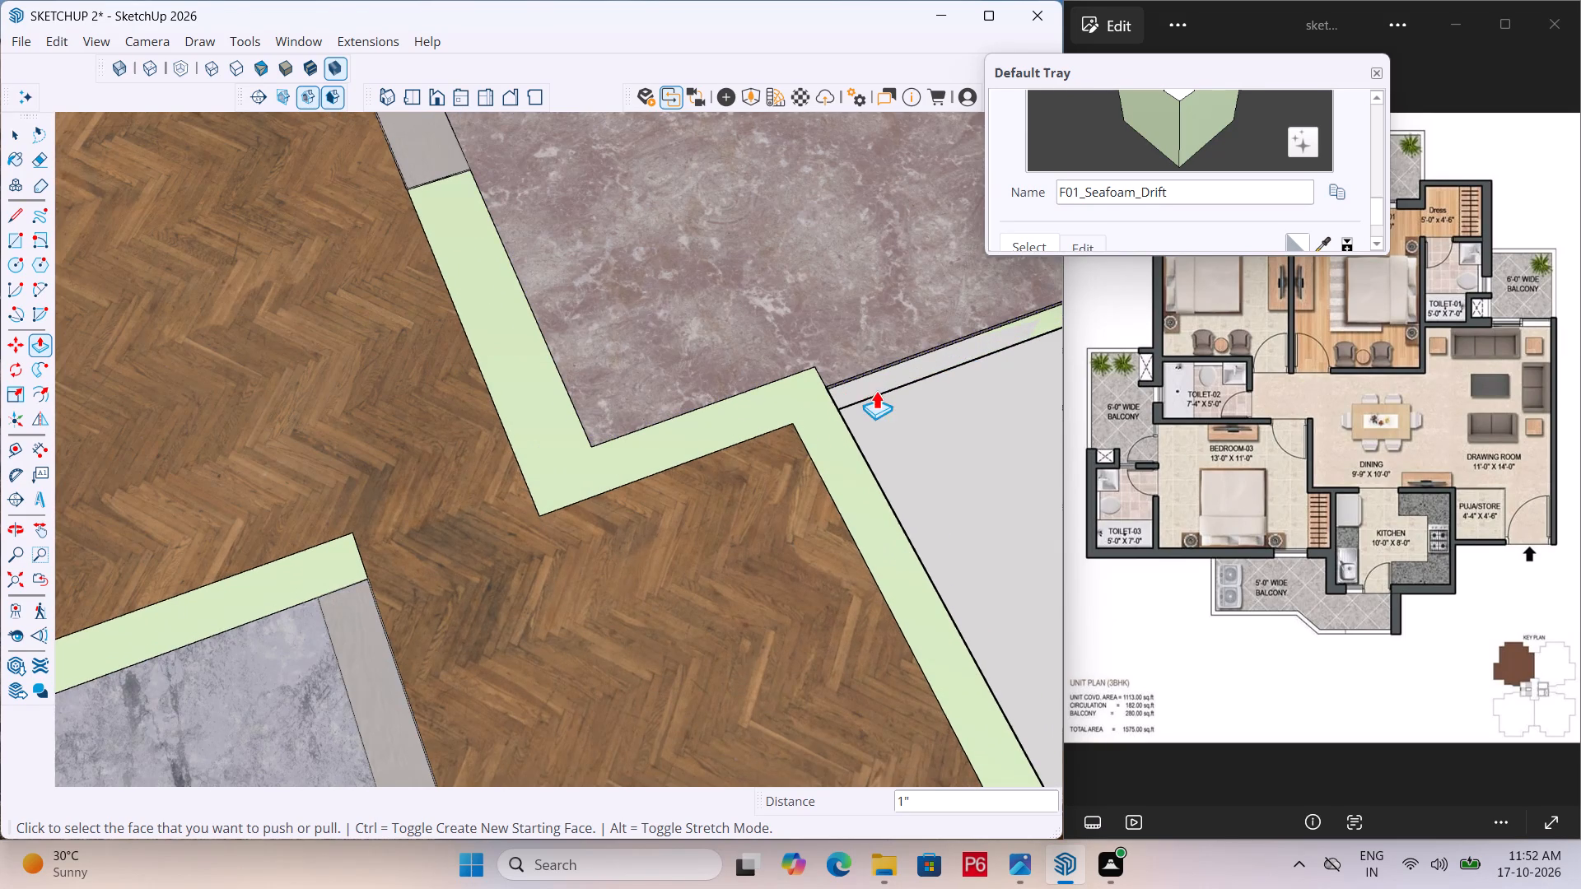
pyautogui.scroll(-5, 867, 396)
pyautogui.scroll(4, 970, 340)
pyautogui.scroll(-5, 882, 371)
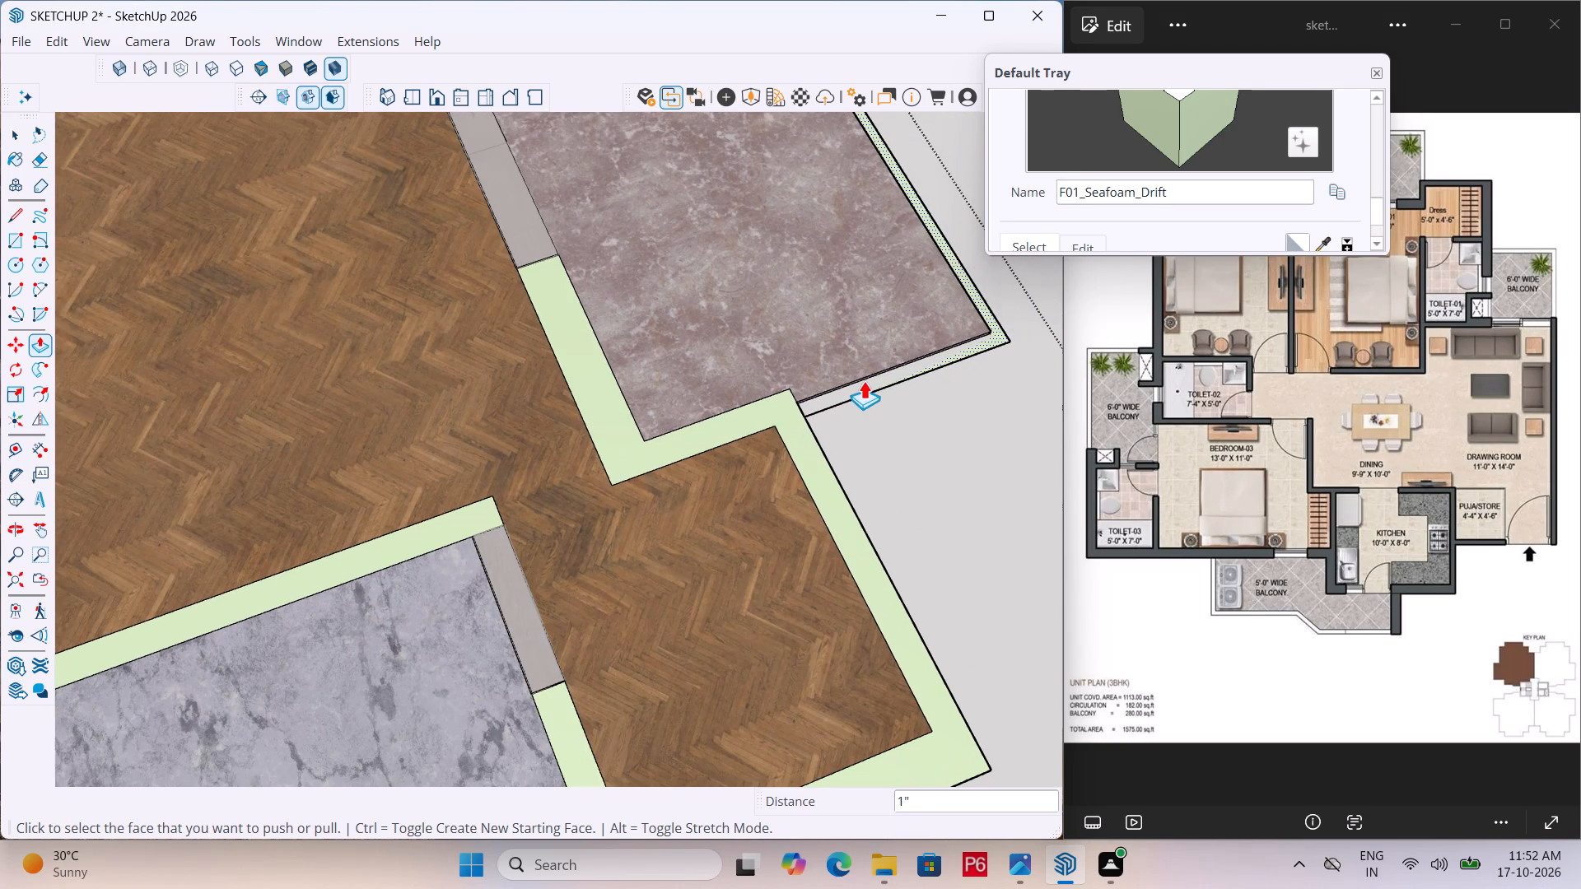
pyautogui.click(884, 370)
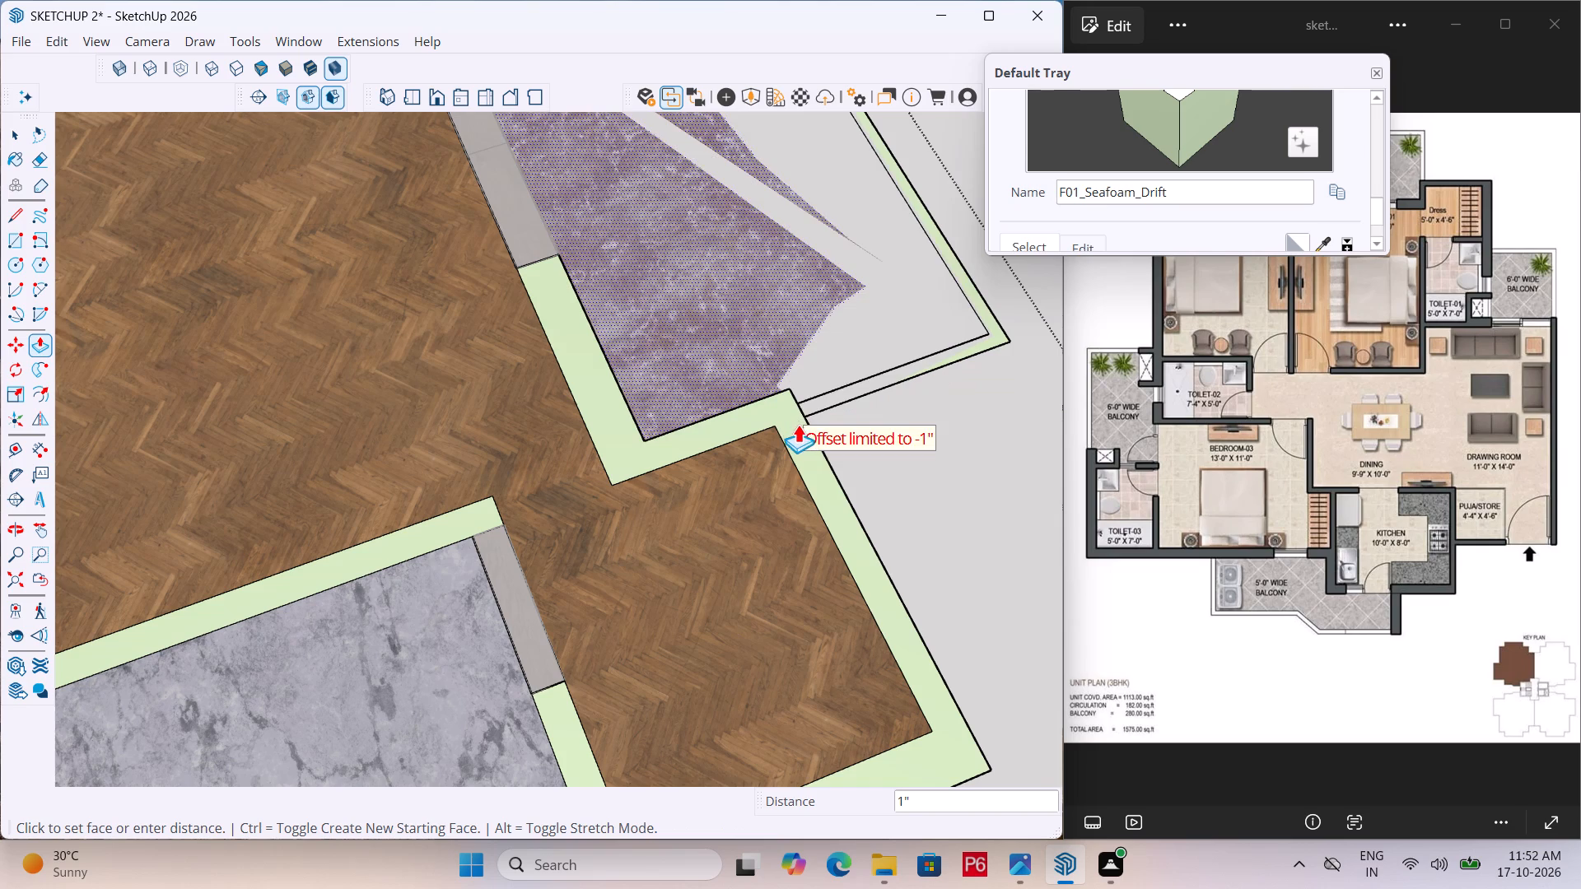
pyautogui.press('Escape')
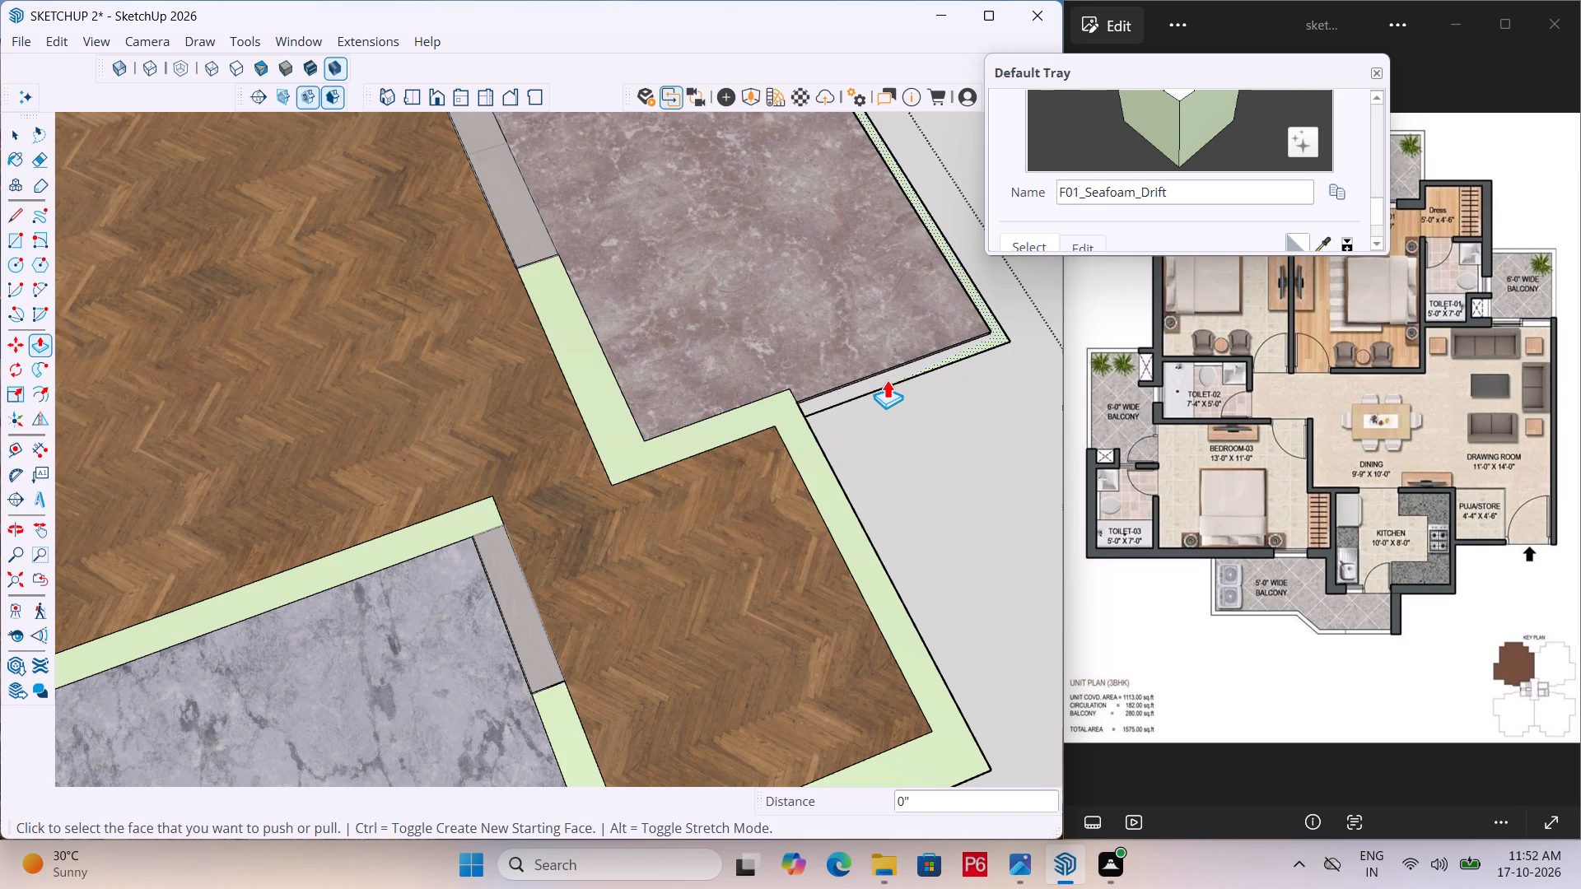
pyautogui.scroll(4, 882, 390)
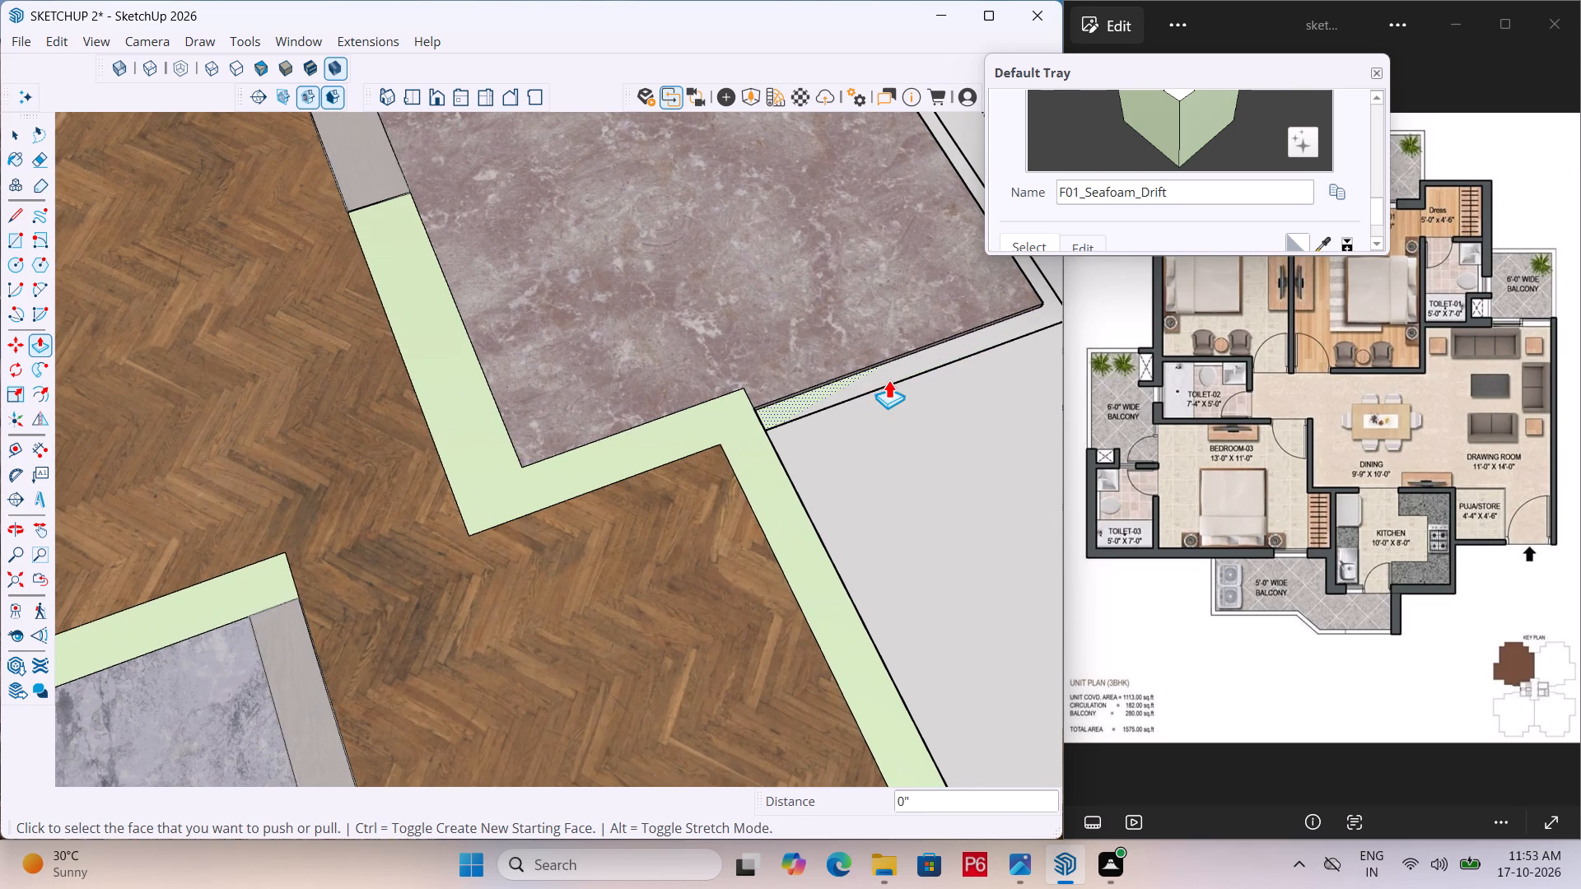
pyautogui.click(888, 379)
pyautogui.click(771, 468)
pyautogui.scroll(-11, 789, 310)
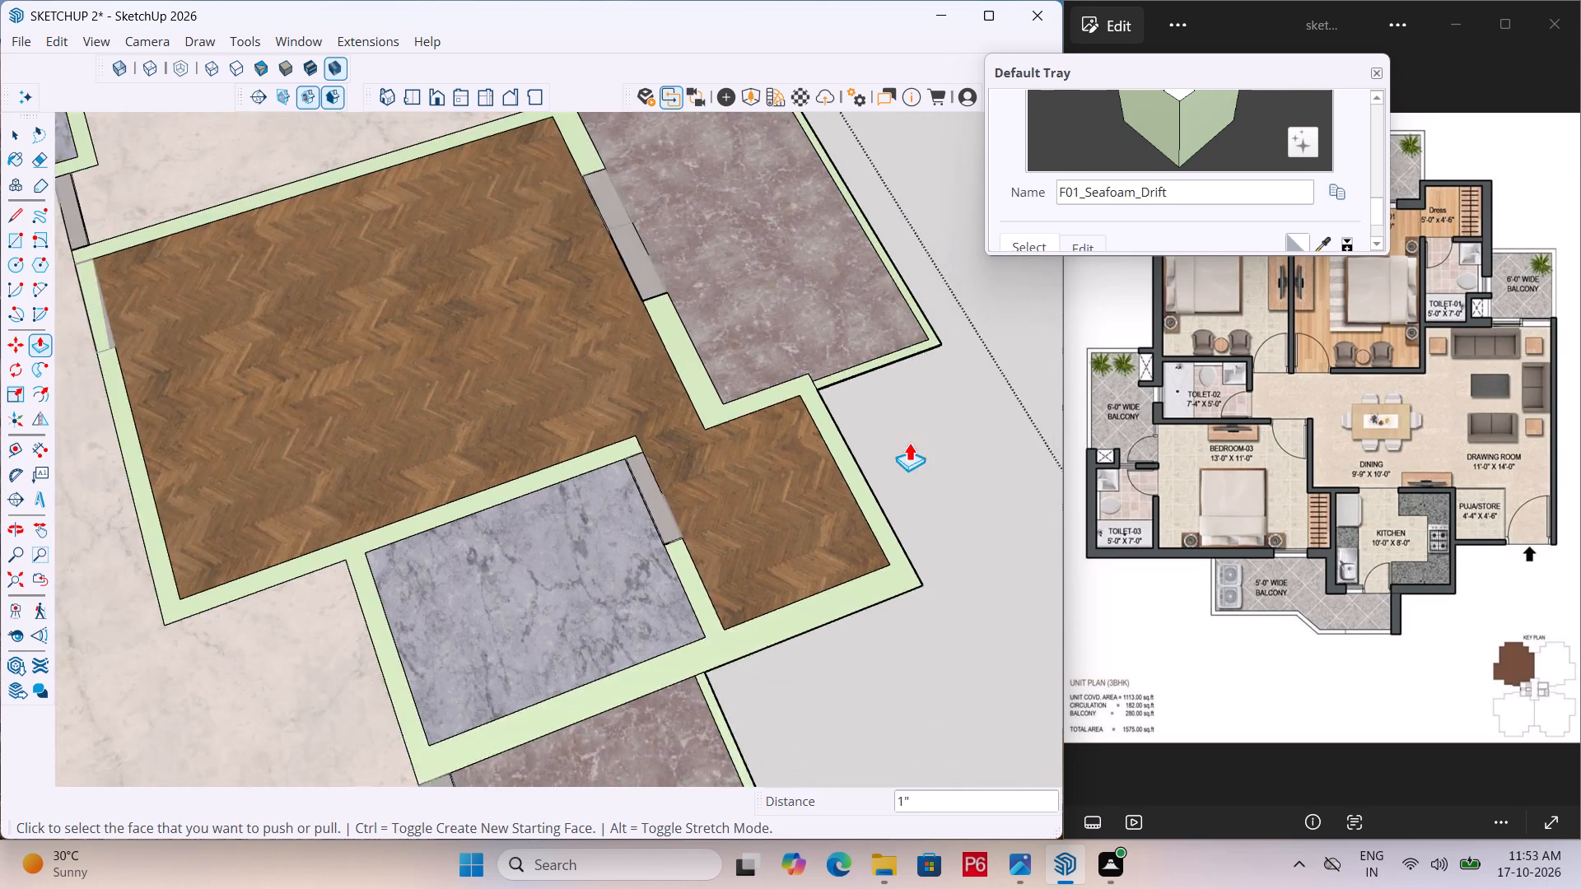
# Return to the Select tool and close the floor-plan group.
pyautogui.scroll(-12, 874, 492)
pyautogui.moveTo(599, 575); pyautogui.dragTo(762, 421, button='middle')
pyautogui.press('space')
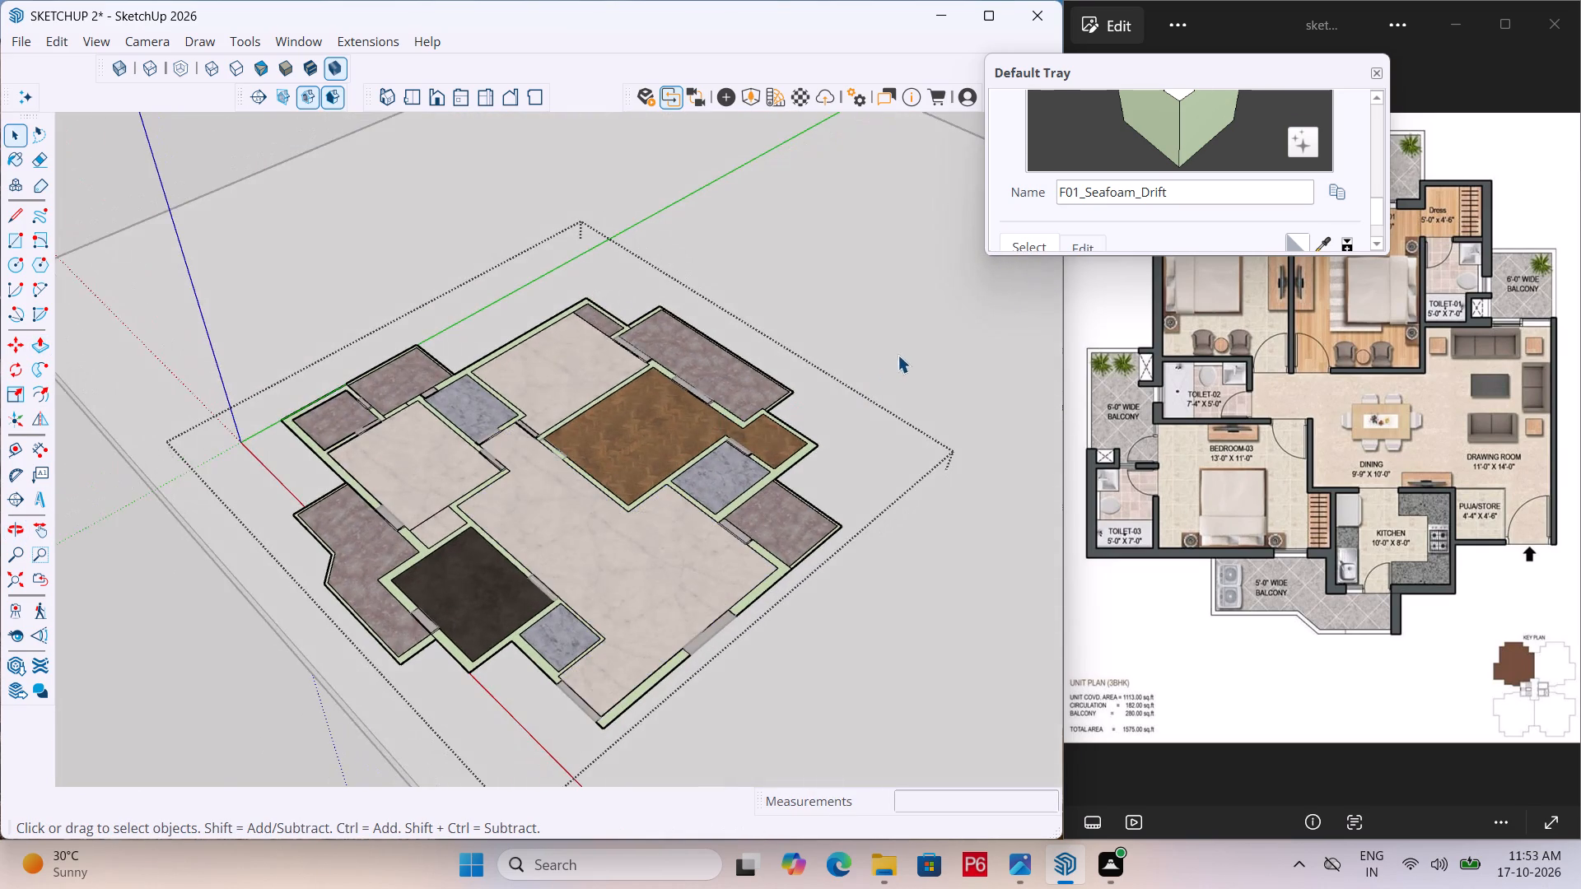
pyautogui.doubleClick(898, 355)
pyautogui.doubleClick(188, 686)
# Delete the dark brown strip in the opening between Bedroom-03 and the angled kitchen-side balcony.
pyautogui.scroll(4, 359, 571)
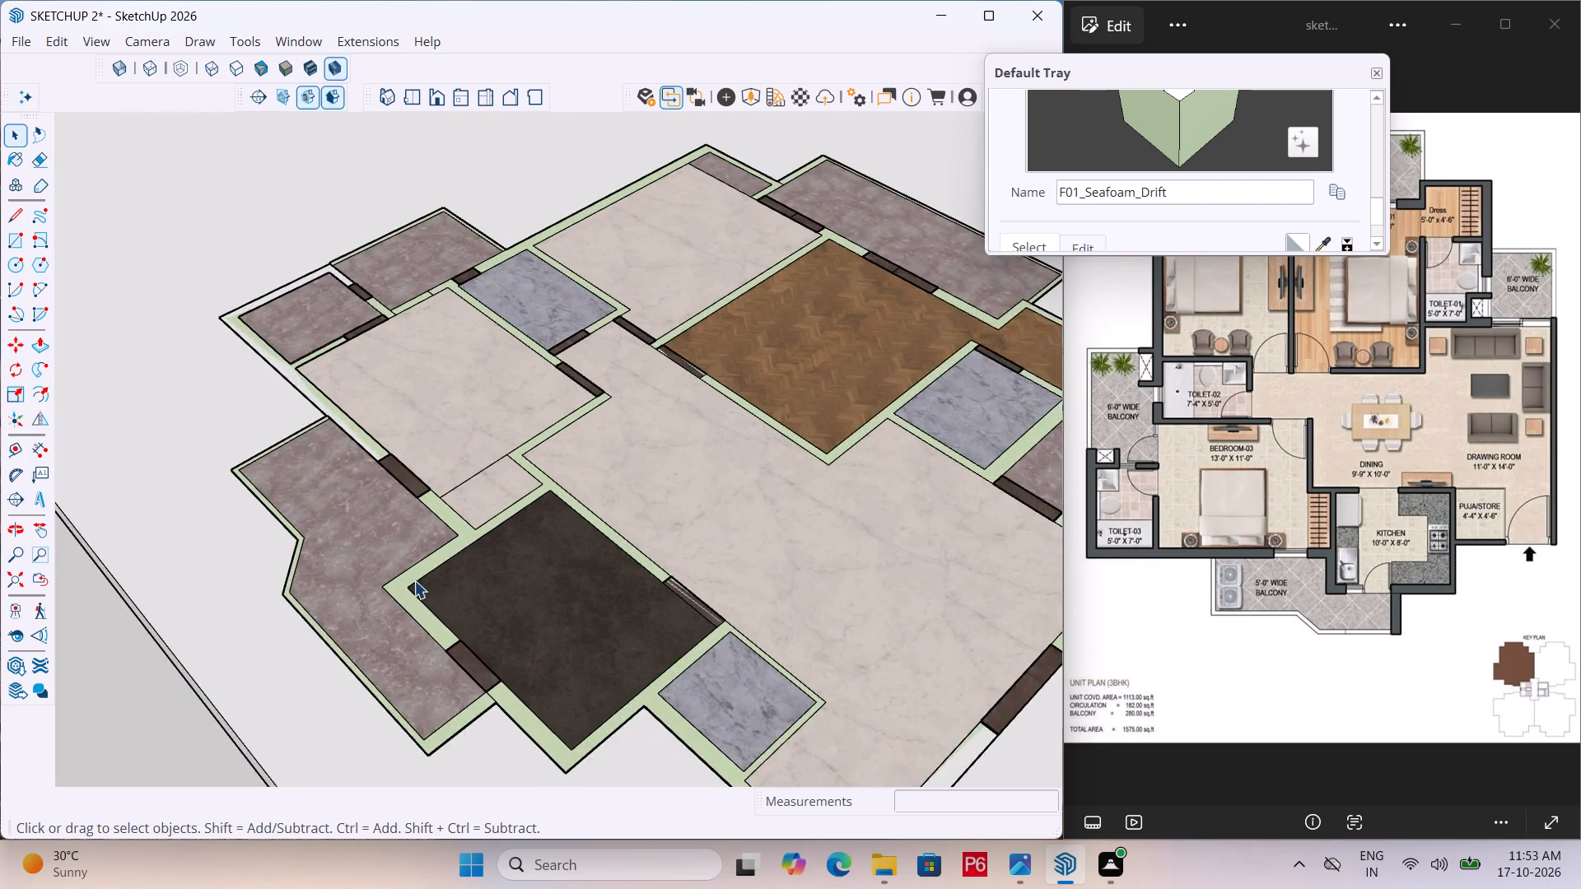
pyautogui.scroll(6, 414, 580)
pyautogui.click(469, 676)
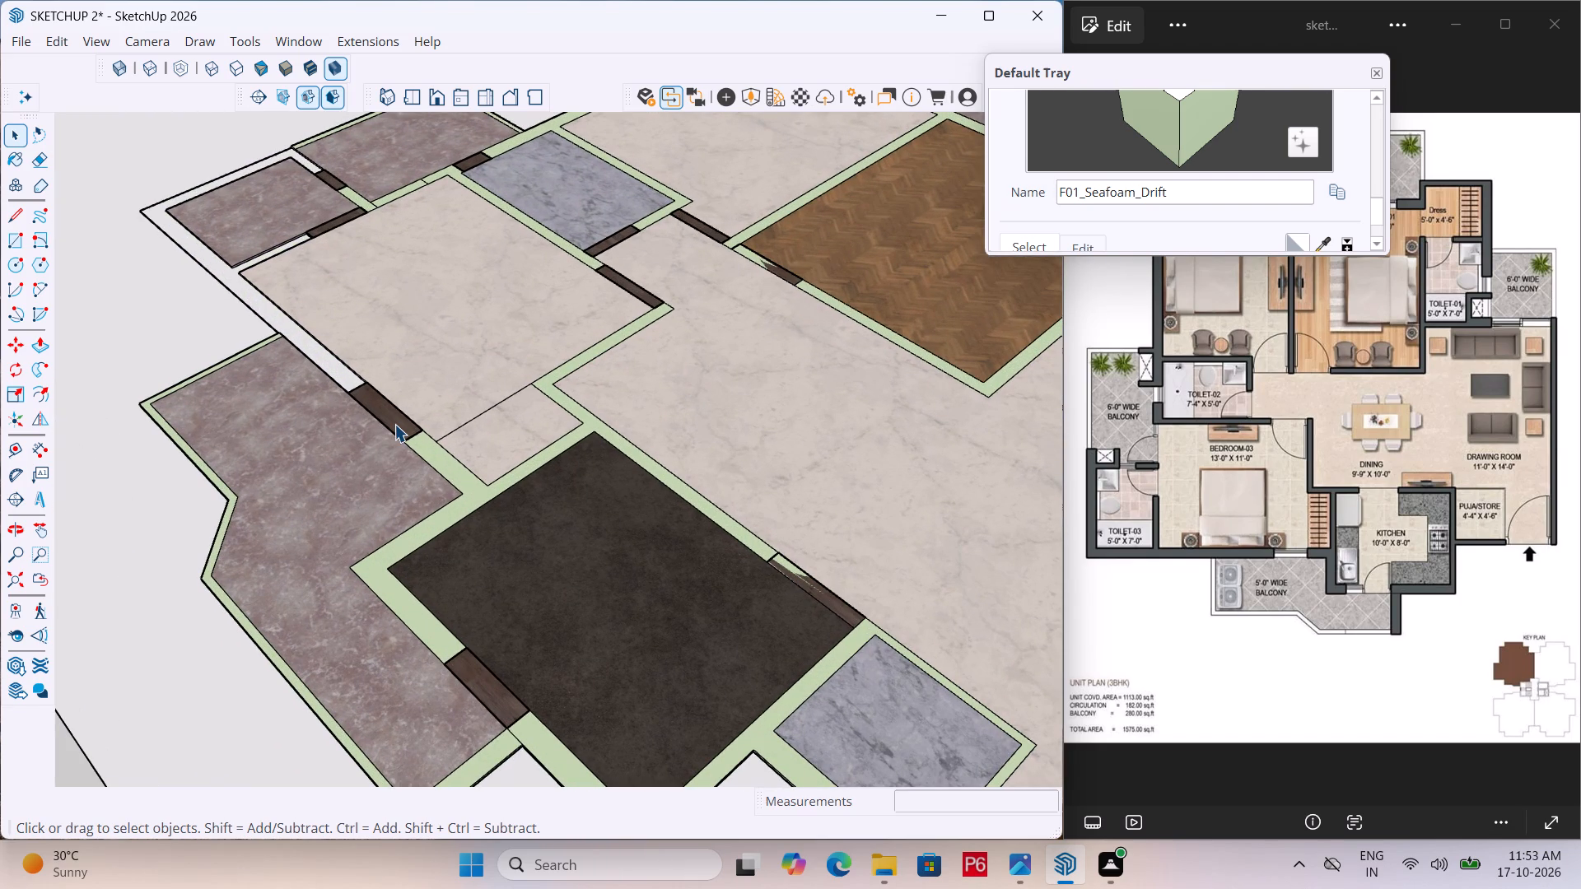
pyautogui.click(394, 424)
pyautogui.press('Delete')
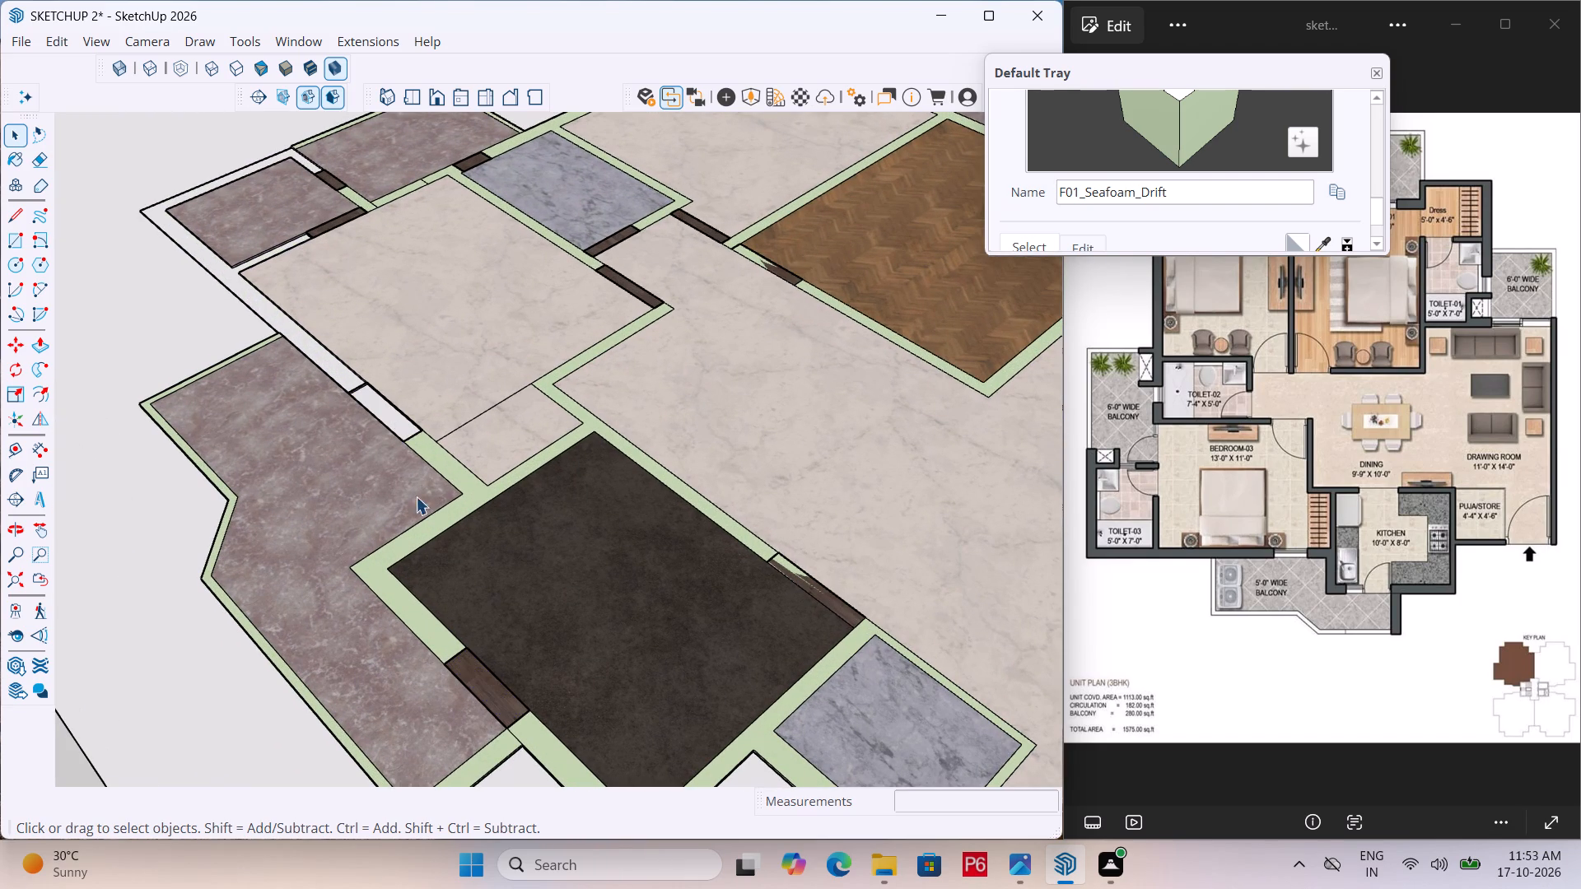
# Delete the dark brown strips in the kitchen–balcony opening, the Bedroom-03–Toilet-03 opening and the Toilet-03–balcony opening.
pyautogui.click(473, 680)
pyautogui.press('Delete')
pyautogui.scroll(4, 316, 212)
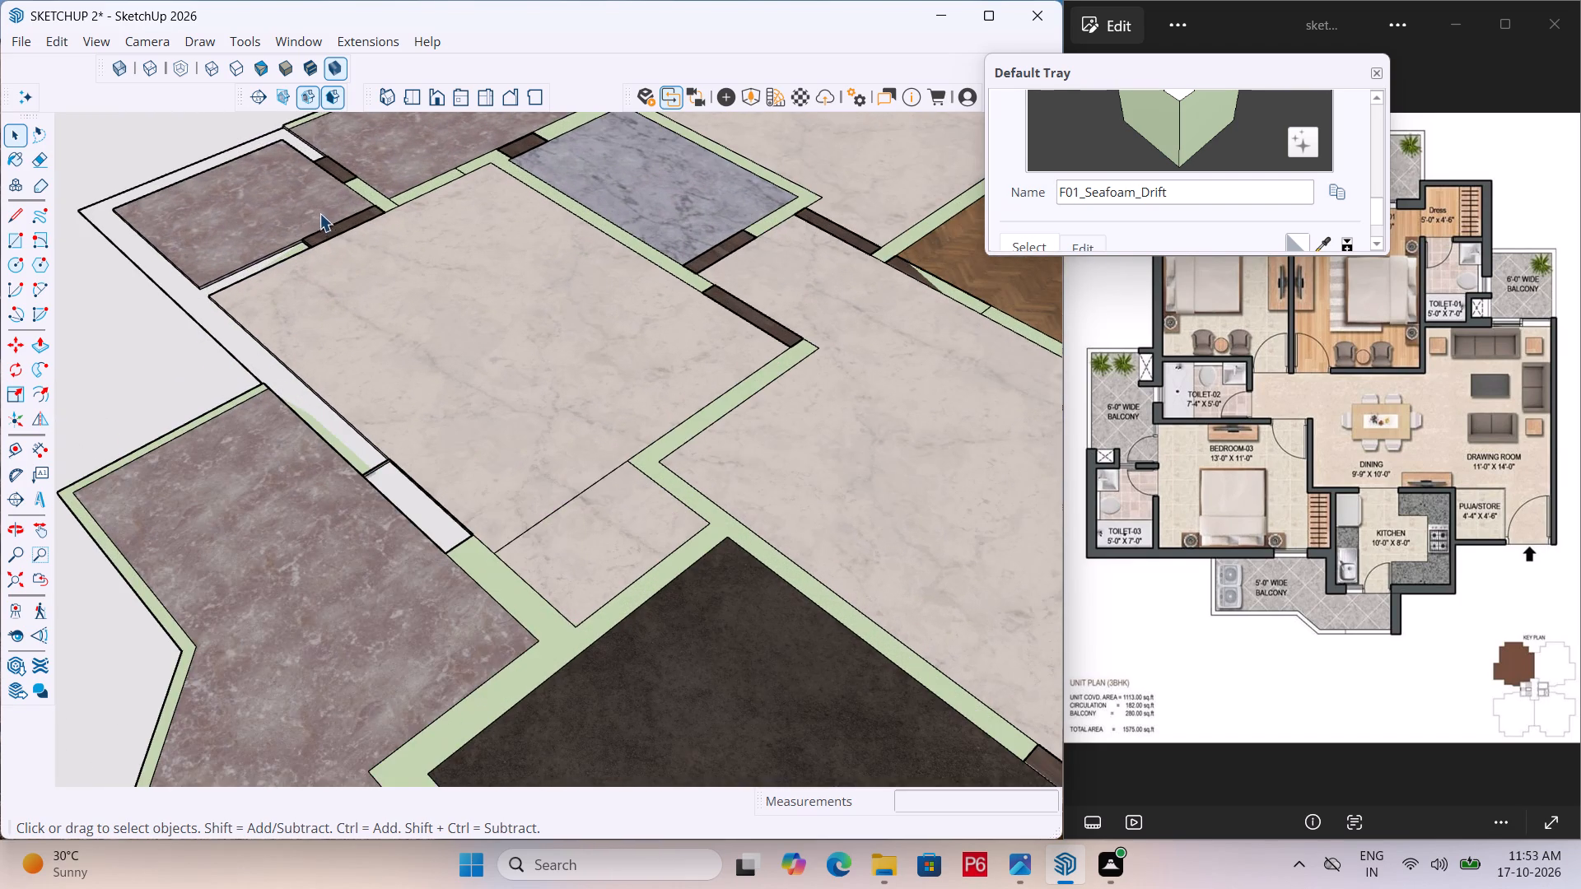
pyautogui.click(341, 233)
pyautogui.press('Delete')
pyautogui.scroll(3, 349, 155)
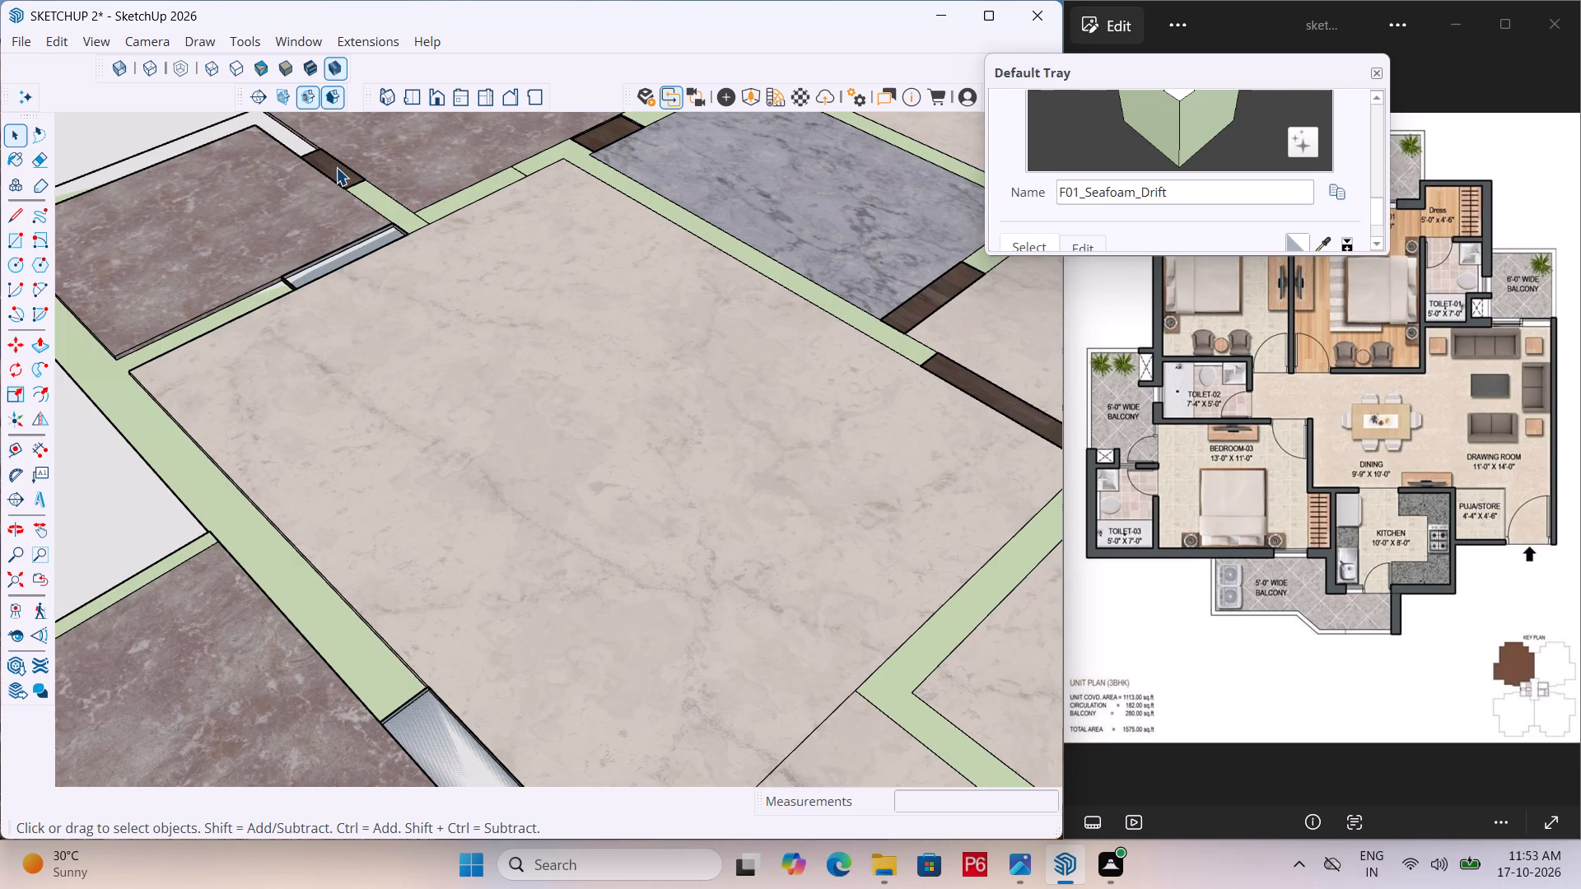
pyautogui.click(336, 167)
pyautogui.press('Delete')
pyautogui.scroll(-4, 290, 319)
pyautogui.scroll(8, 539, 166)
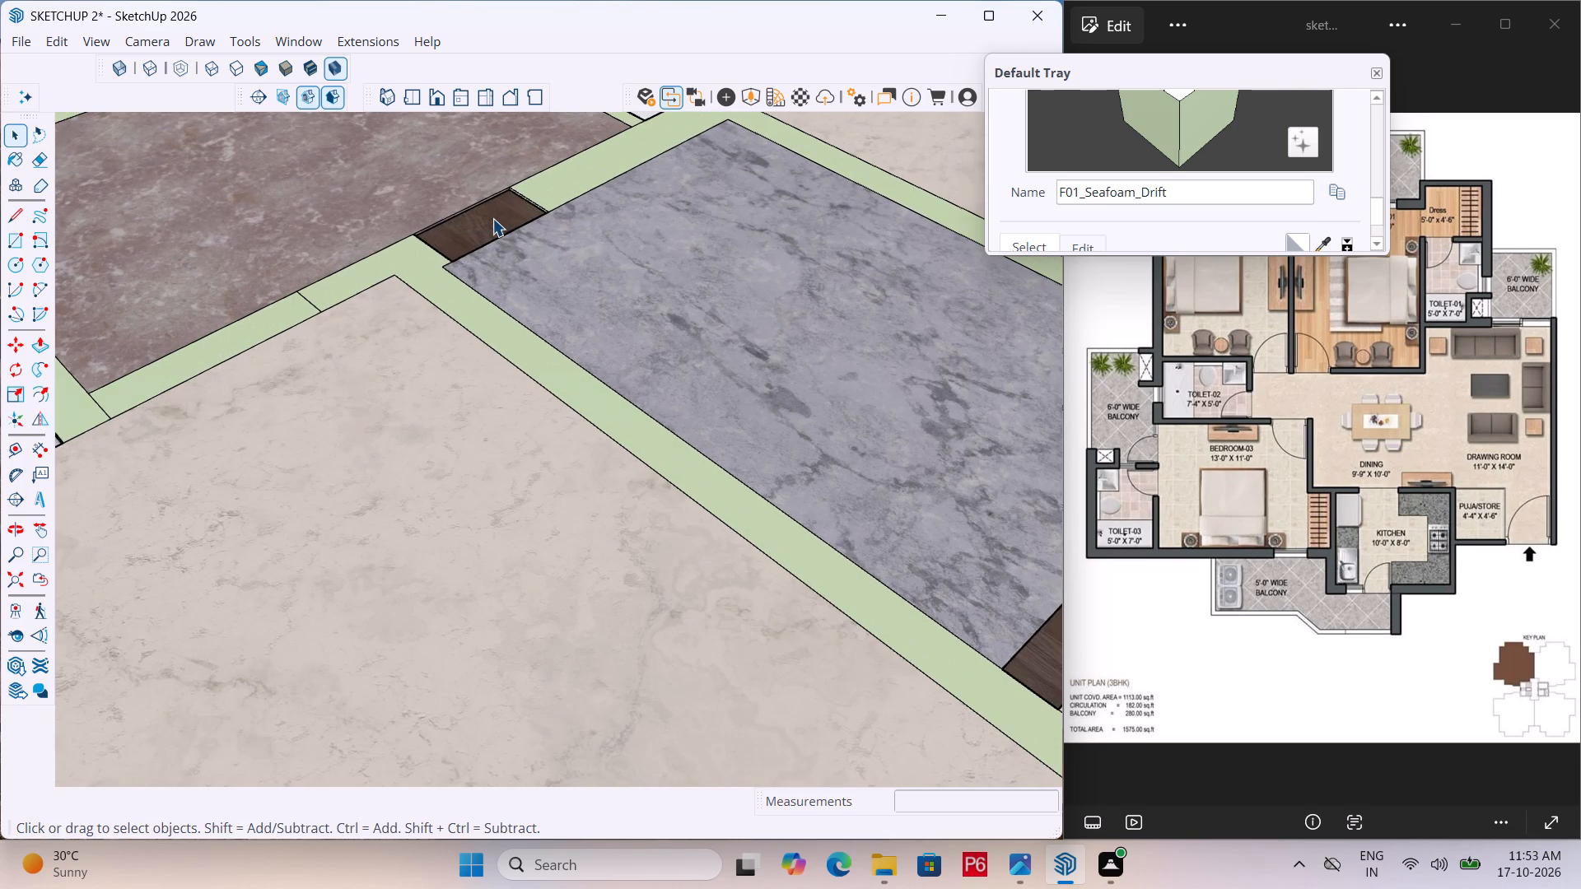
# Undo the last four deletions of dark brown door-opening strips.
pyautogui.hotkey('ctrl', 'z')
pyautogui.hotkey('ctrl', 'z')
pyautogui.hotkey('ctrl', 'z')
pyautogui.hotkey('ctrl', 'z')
# Push the dark brown strip between Bedroom-03 and the angled kitchen-side balcony down by 1".
pyautogui.scroll(-7, 511, 212)
pyautogui.scroll(-6, 576, 248)
pyautogui.scroll(5, 441, 510)
pyautogui.click(458, 523)
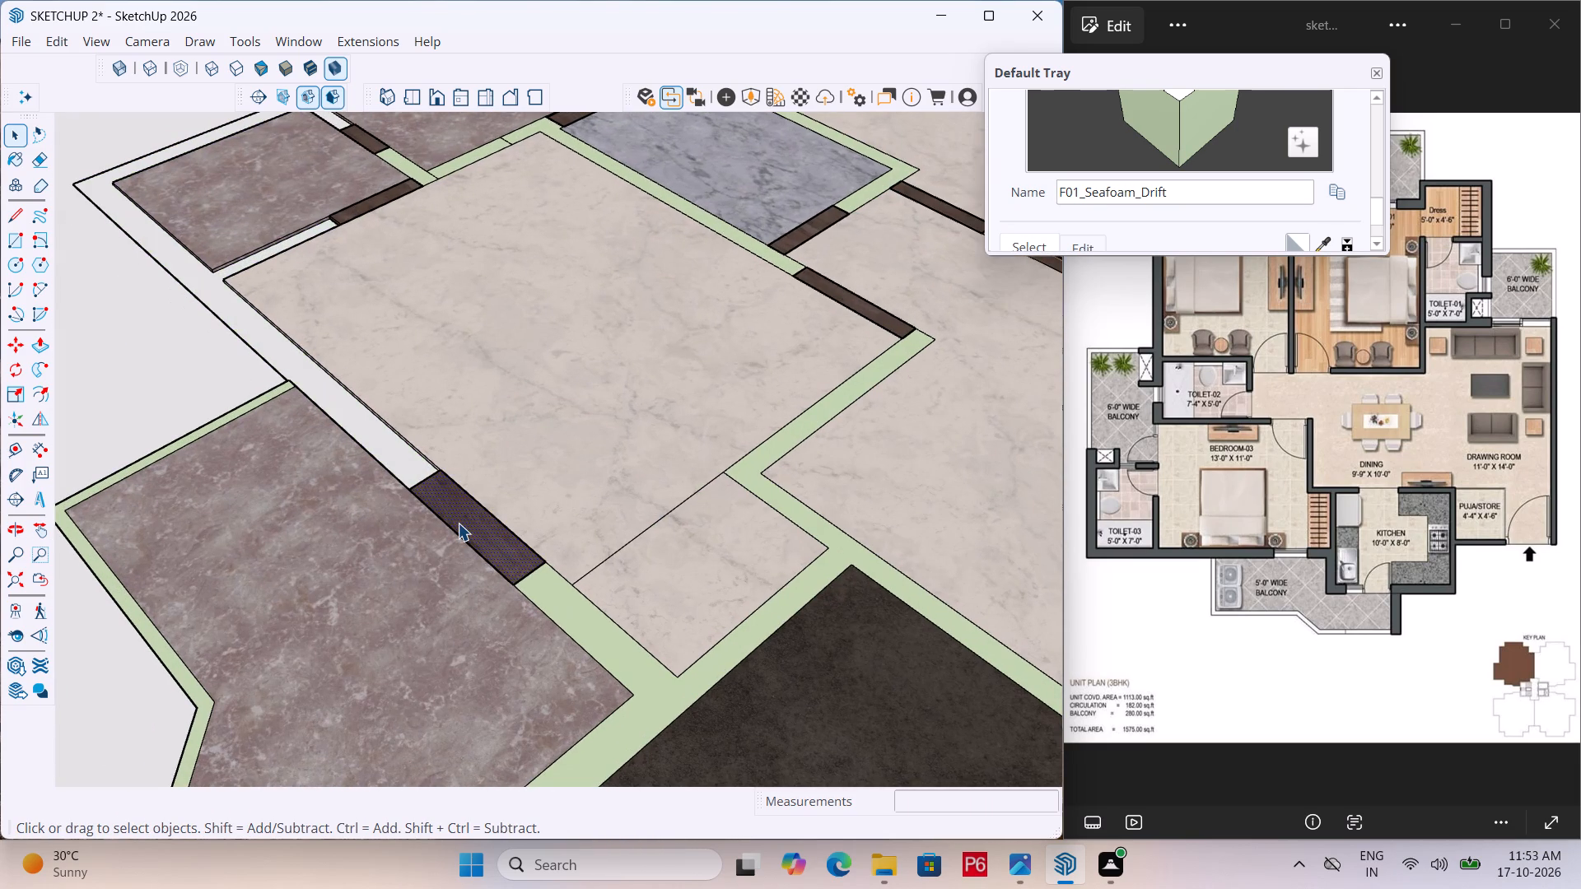
pyautogui.press('p')
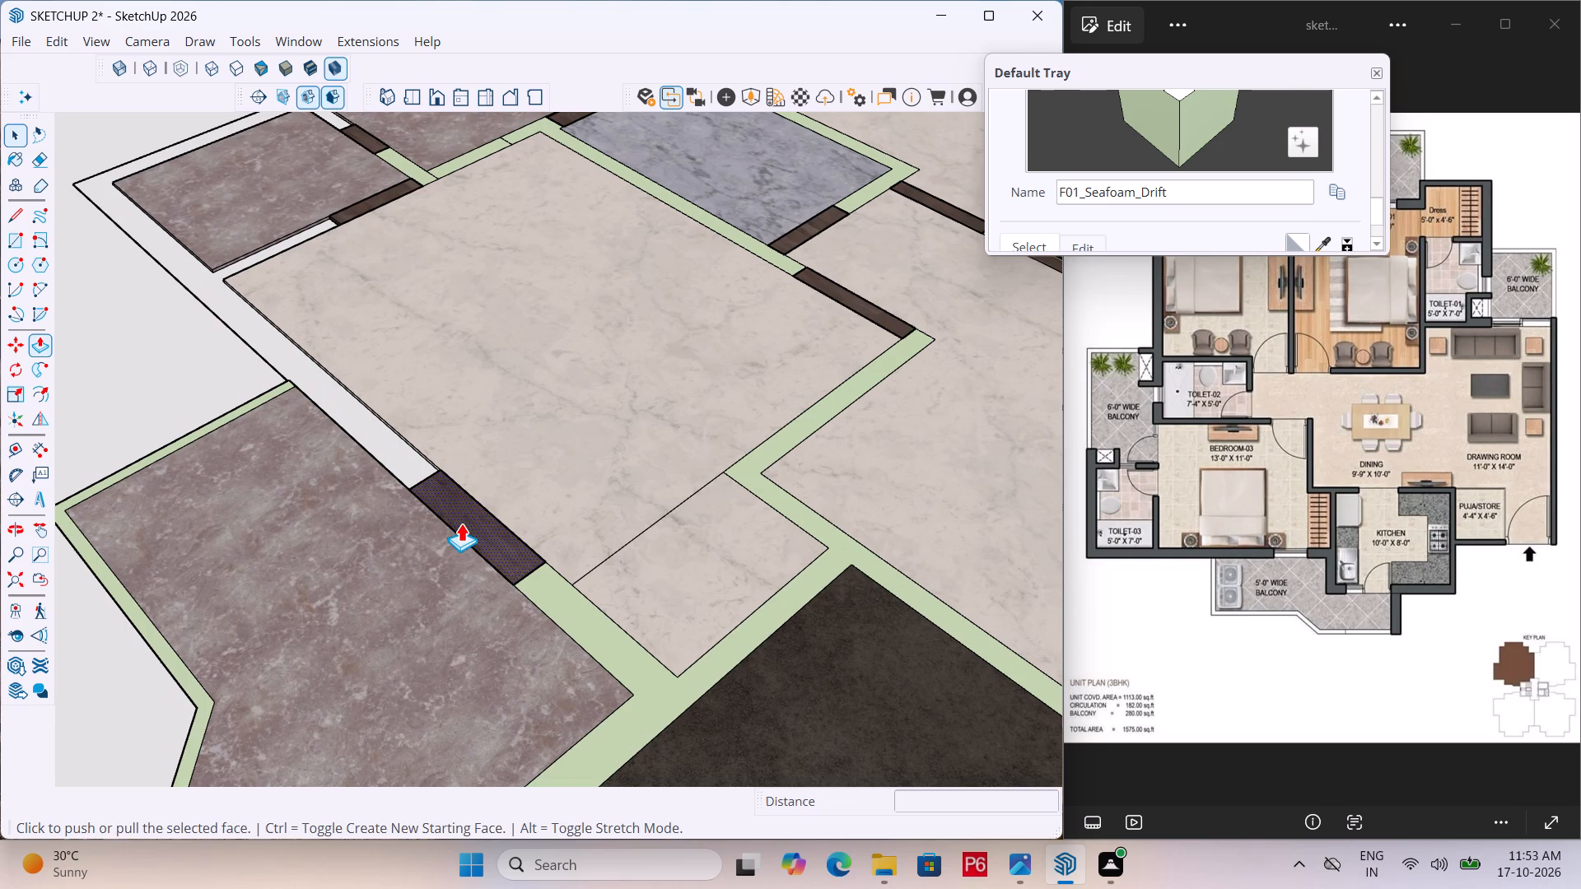
pyautogui.click(477, 523)
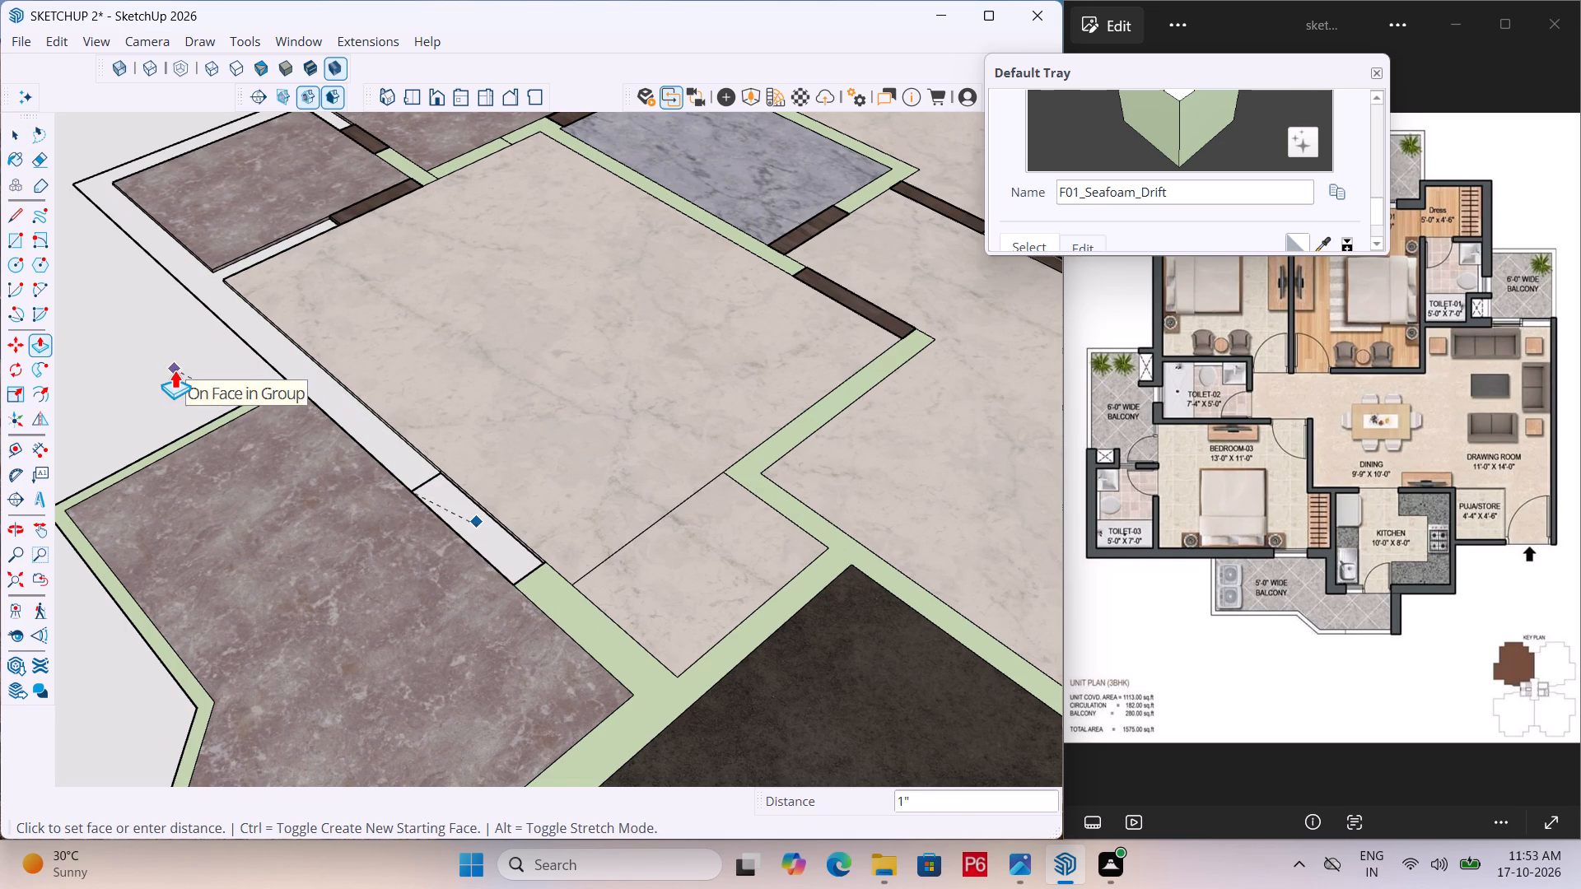
pyautogui.click(175, 370)
# Repeat the 1" push on the strips in Toilet-03's bedroom and balcony openings and in Toilet-02's balcony-side opening.
pyautogui.scroll(4, 350, 150)
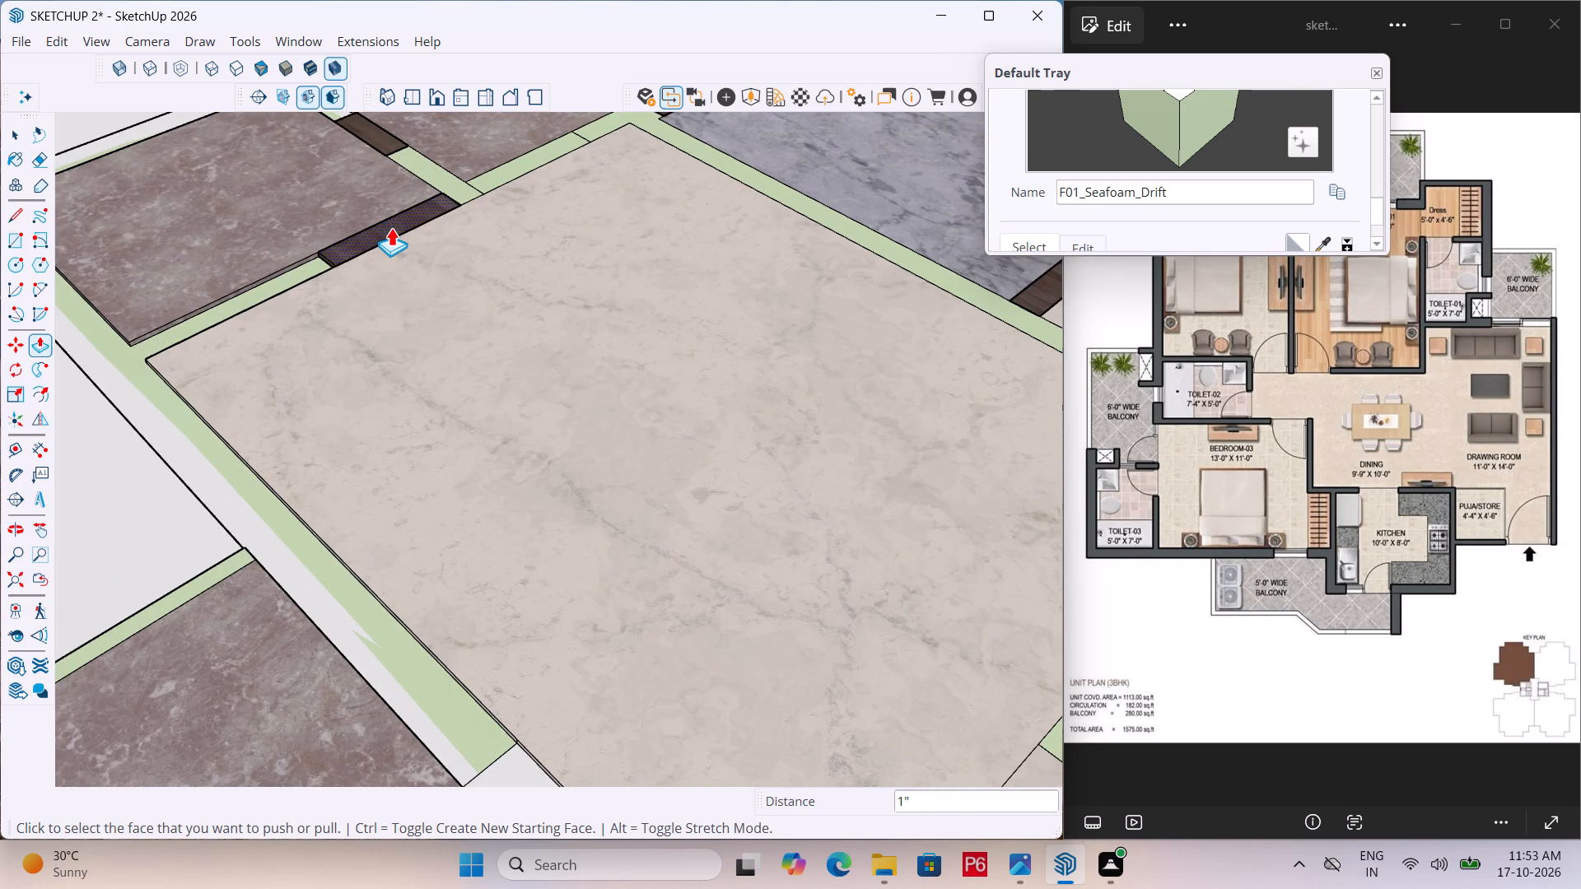
pyautogui.doubleClick(391, 227)
pyautogui.scroll(-6, 205, 487)
pyautogui.scroll(6, 270, 189)
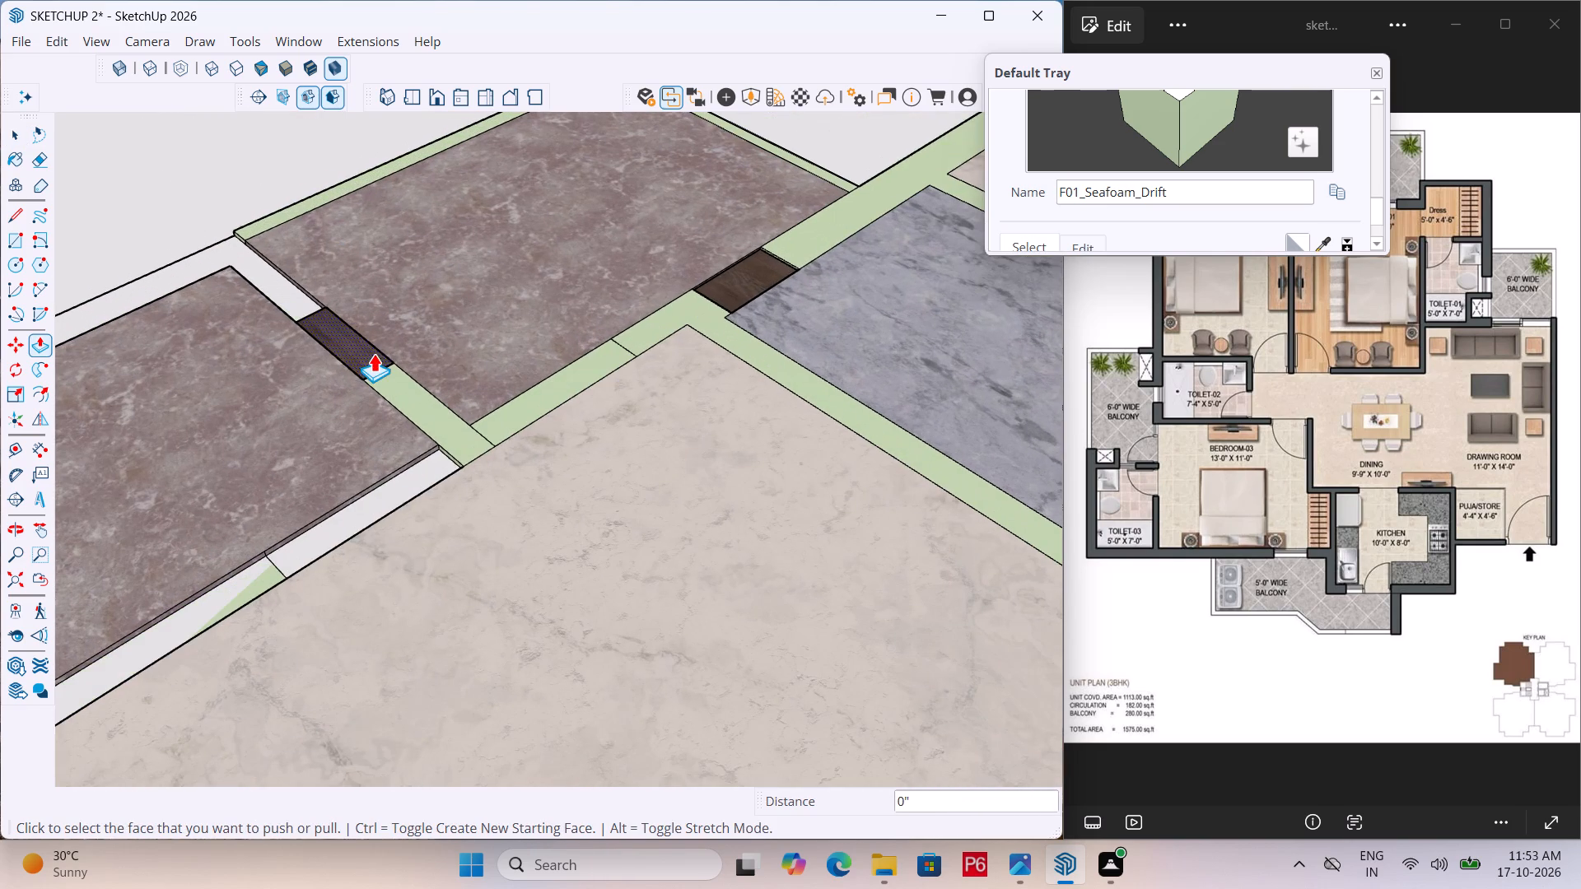
pyautogui.tripleClick(374, 353)
pyautogui.doubleClick(745, 272)
# Repeat the 1" push on the dark brown strips in the Toilet-02 passage doorway and the Bedroom-03 doorway.
pyautogui.scroll(-4, 379, 241)
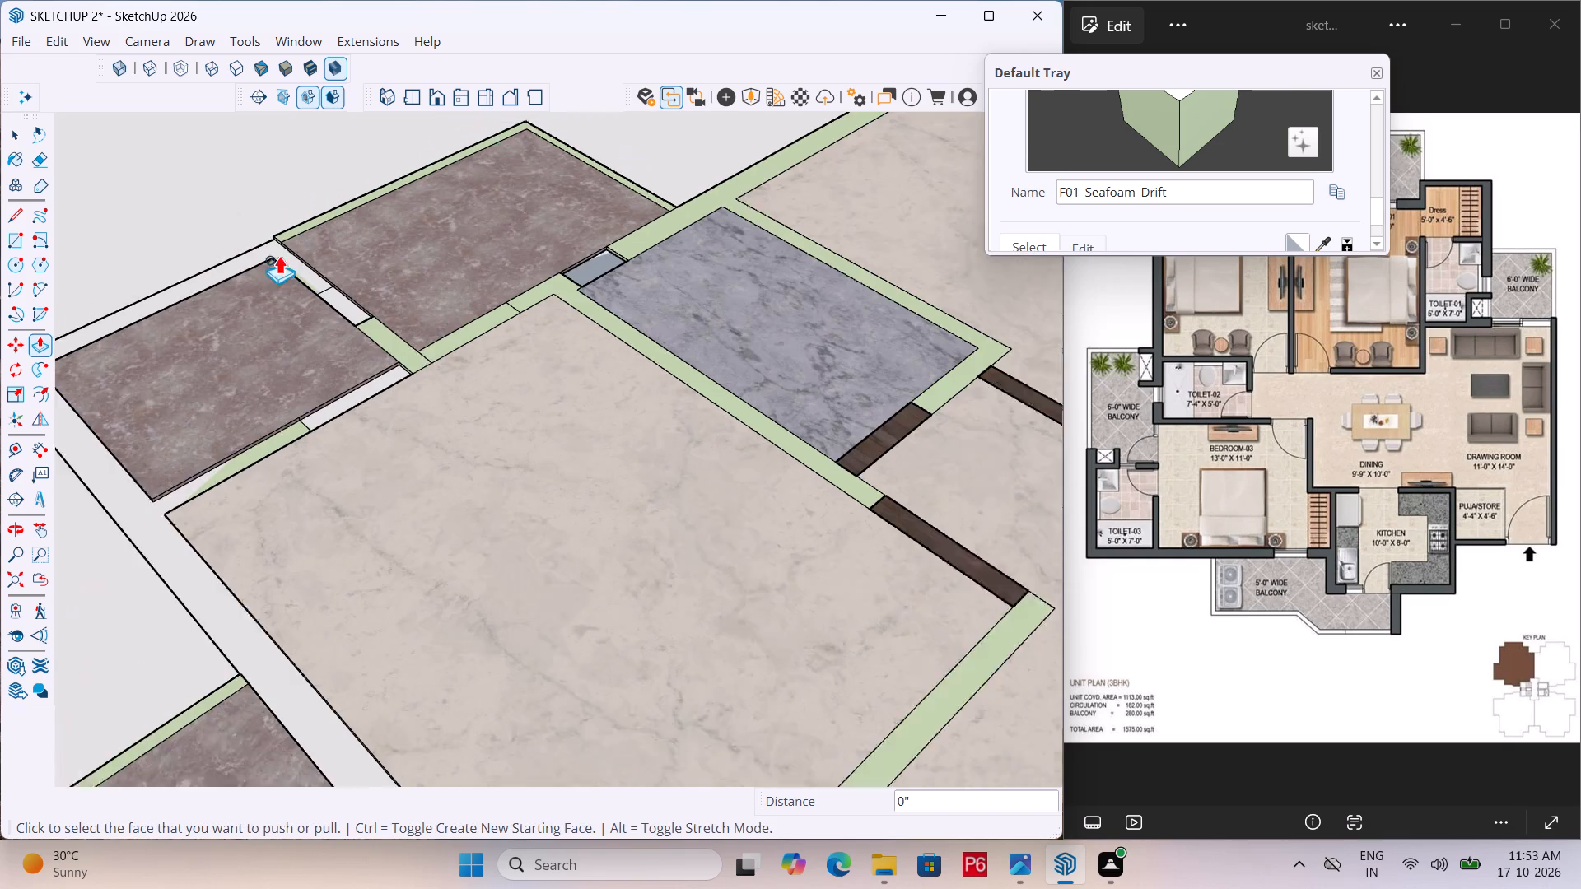
pyautogui.scroll(-2, 279, 255)
pyautogui.scroll(4, 1006, 526)
pyautogui.doubleClick(768, 356)
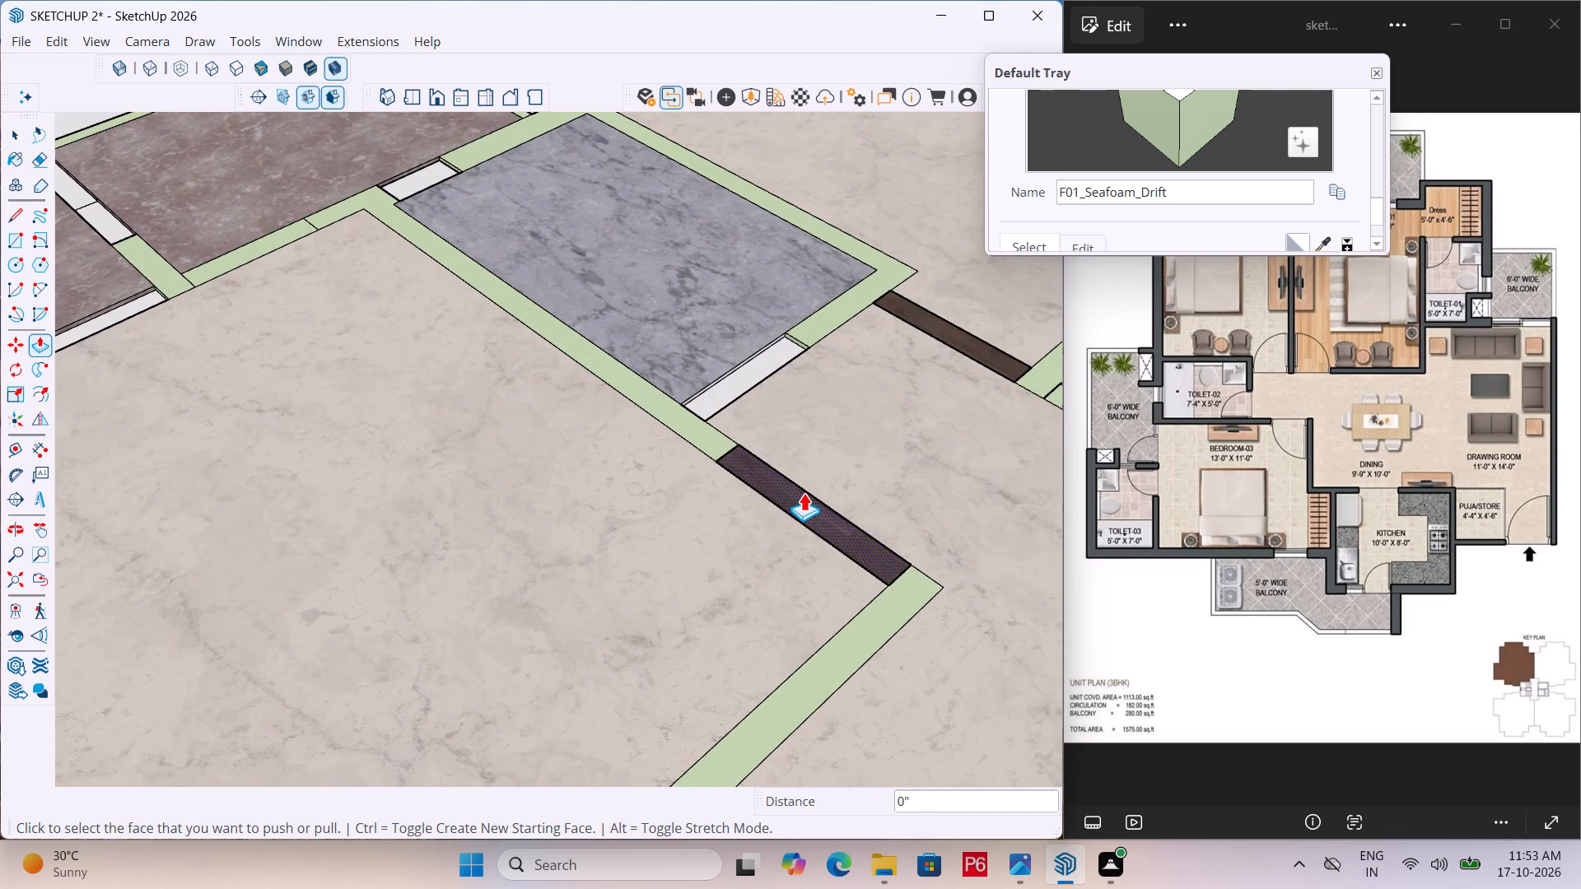
pyautogui.doubleClick(804, 493)
# Repeat the 1" push on the strips in the doorways of the wood-floored Bedroom-01 and the neighbouring cream-floored bedroom.
pyautogui.scroll(-3, 395, 453)
pyautogui.scroll(6, 285, 282)
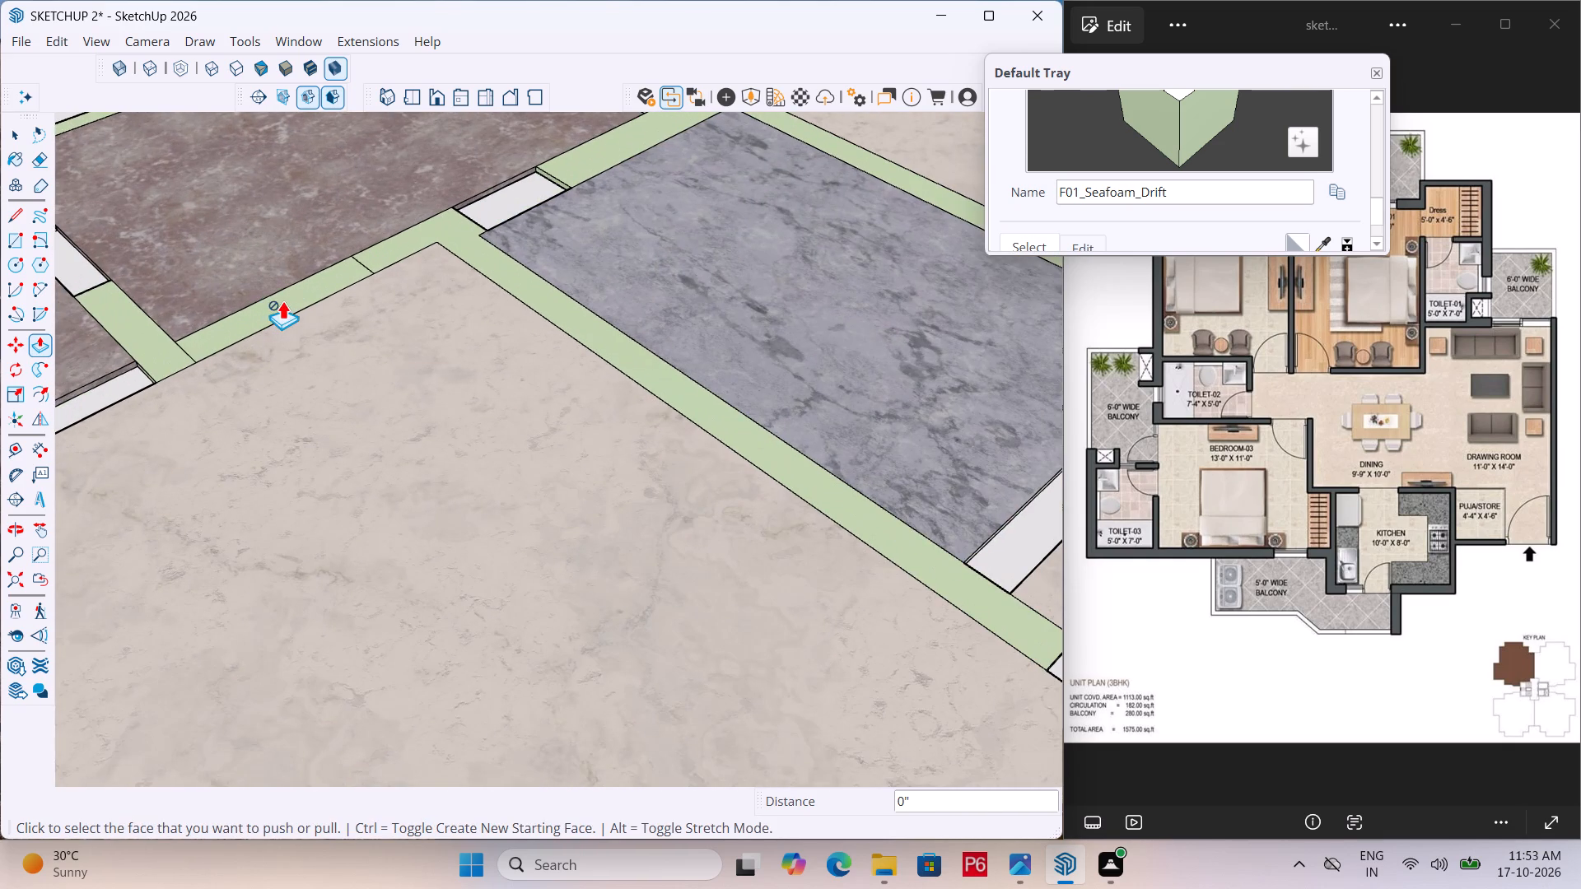
pyautogui.scroll(5, 286, 297)
pyautogui.scroll(-12, 264, 276)
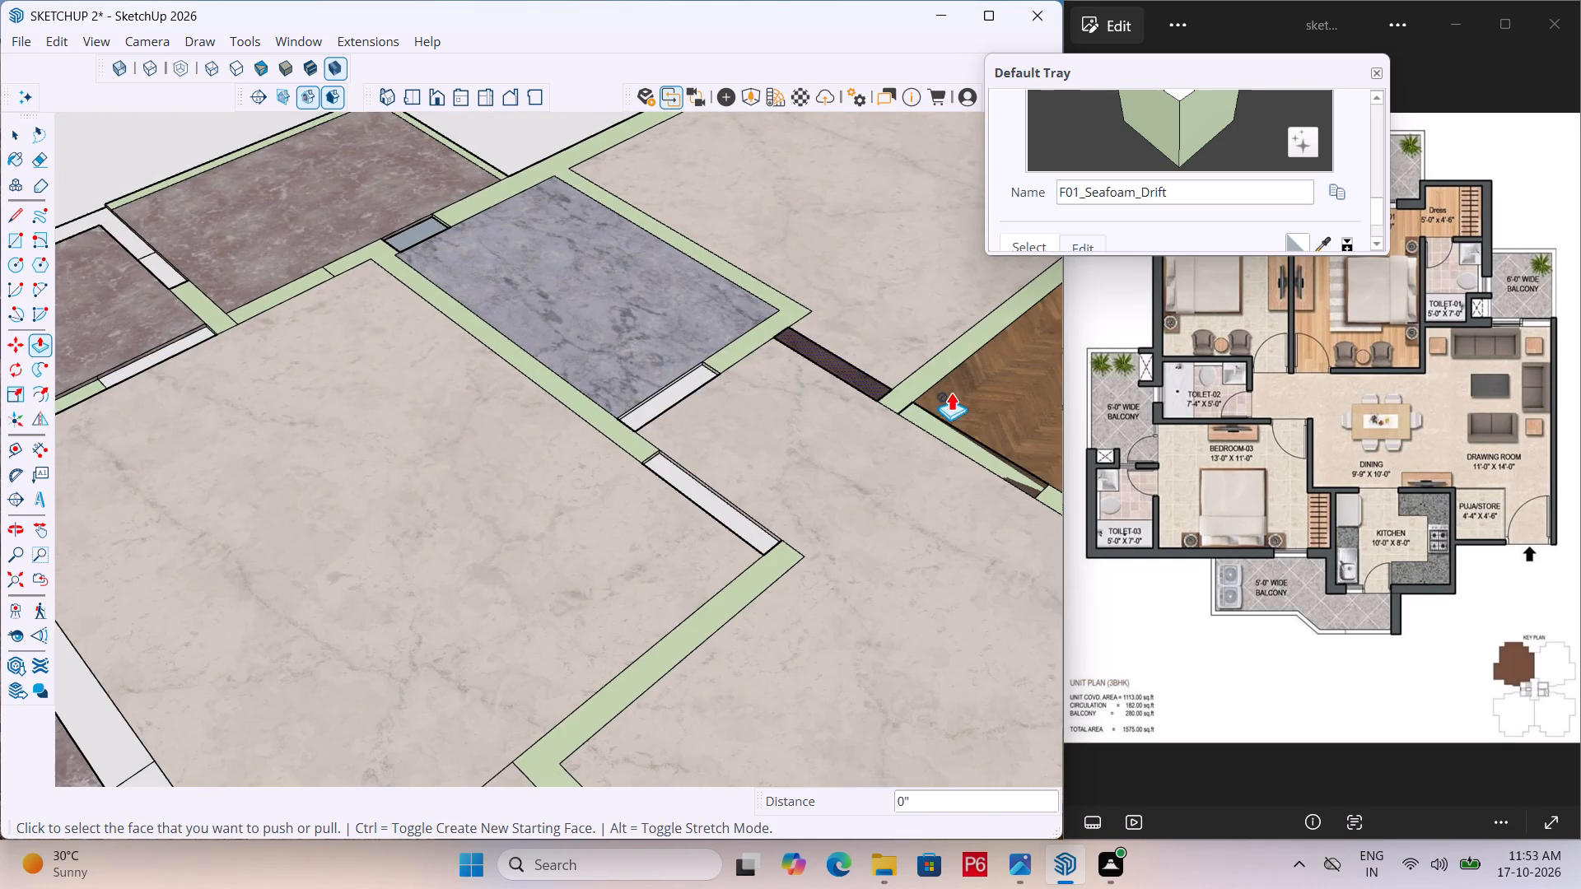
pyautogui.scroll(6, 878, 373)
pyautogui.doubleClick(818, 365)
pyautogui.scroll(-7, 496, 311)
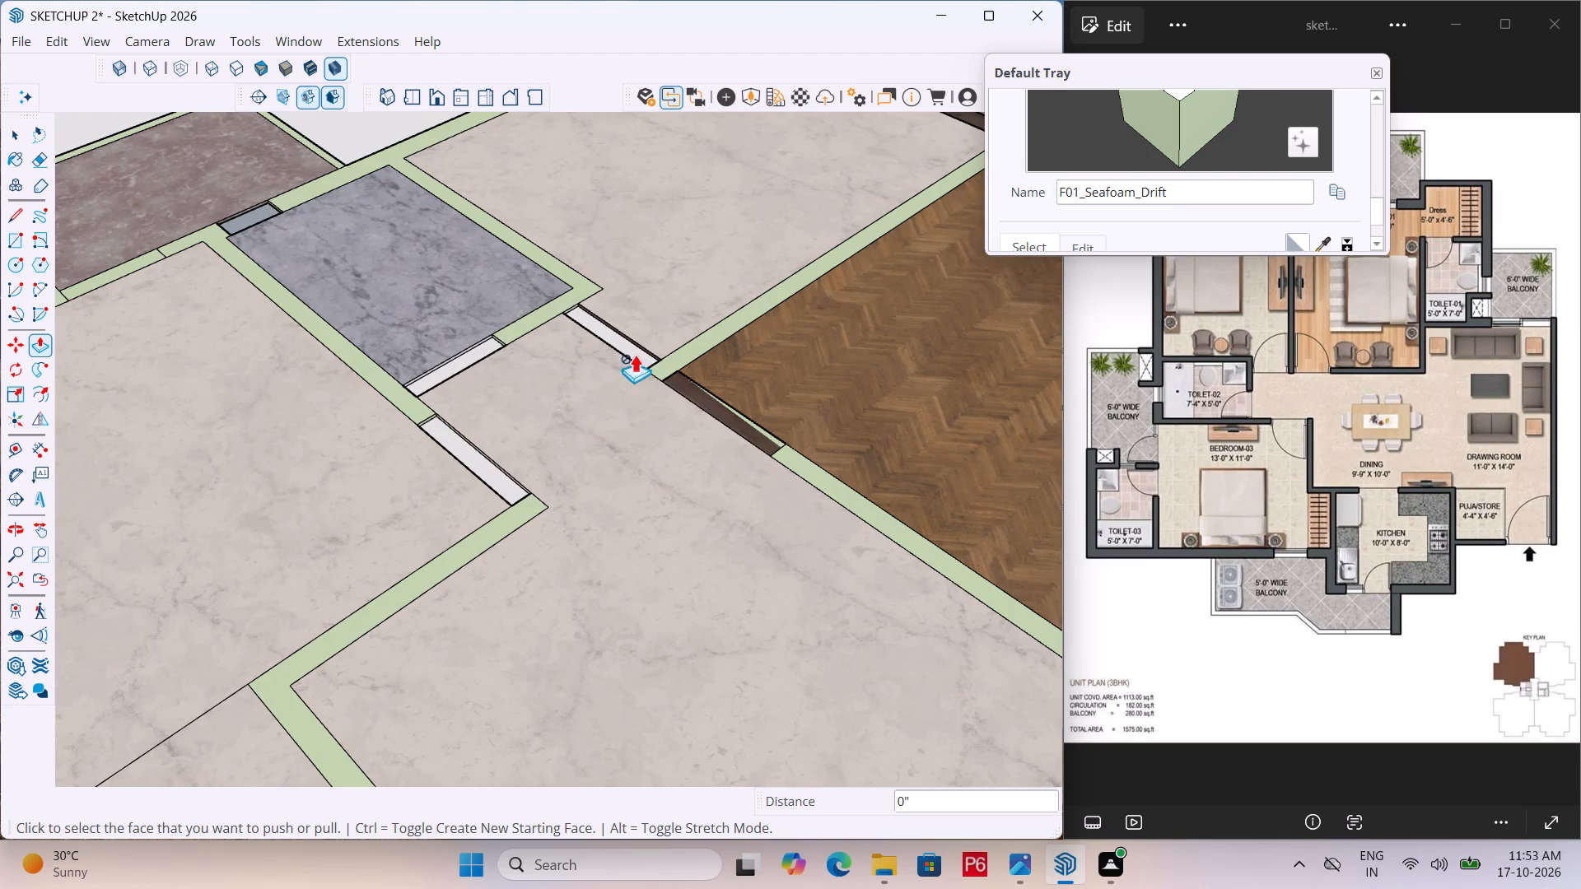
pyautogui.scroll(5, 751, 444)
pyautogui.doubleClick(756, 435)
pyautogui.scroll(-6, 660, 323)
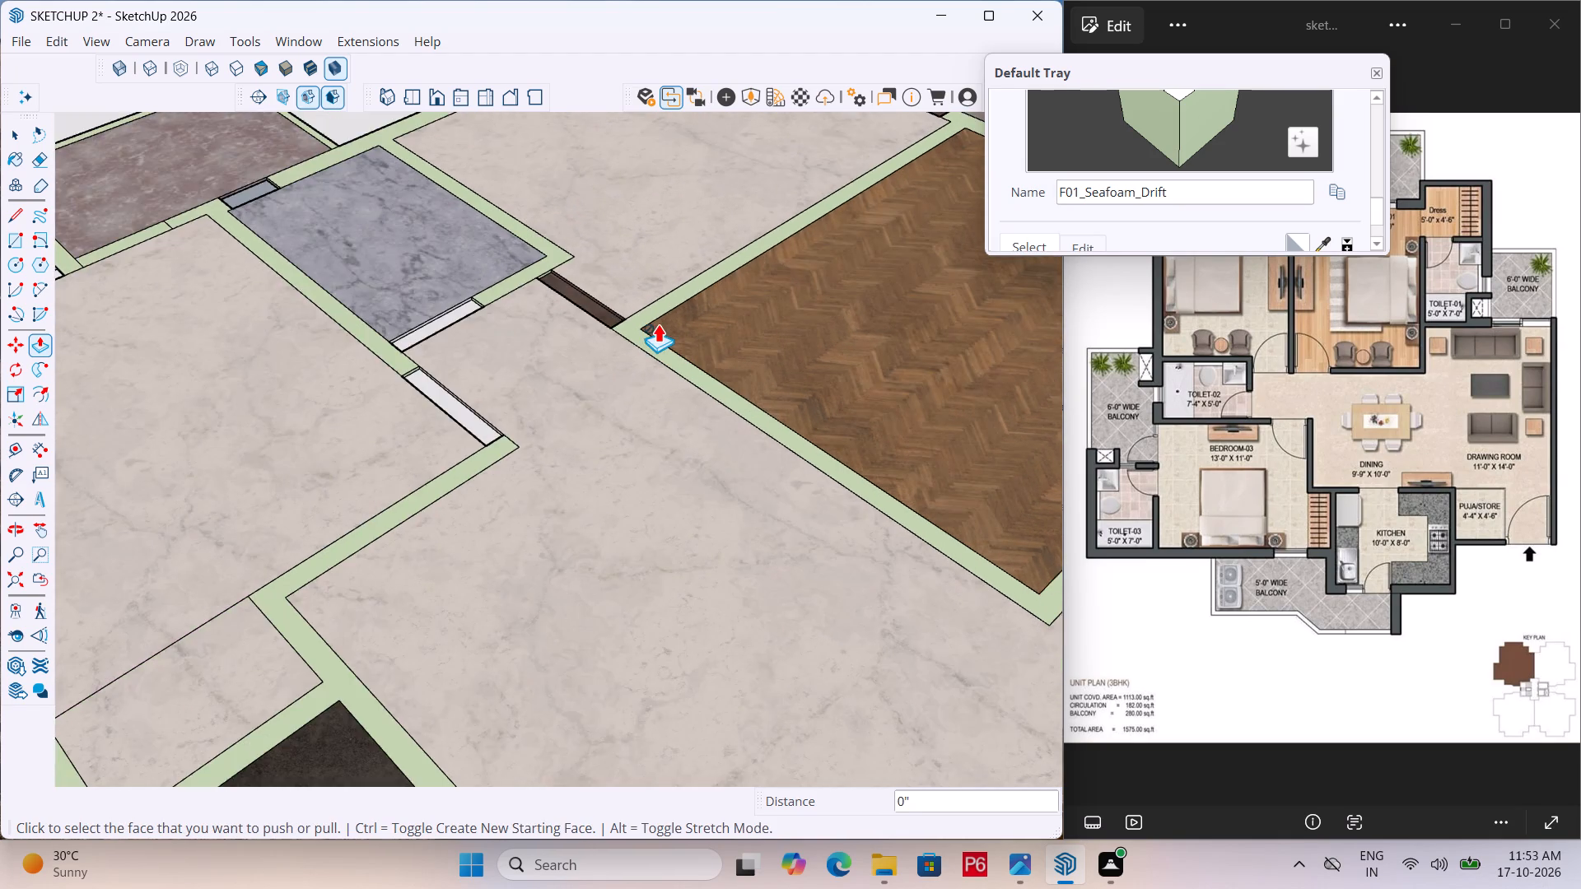
# Repeat the 1" push on the strips in the drawing room's outer wall opening and the main entrance beside the puja/store.
pyautogui.scroll(-8, 657, 323)
pyautogui.scroll(-4, 717, 285)
pyautogui.scroll(11, 875, 573)
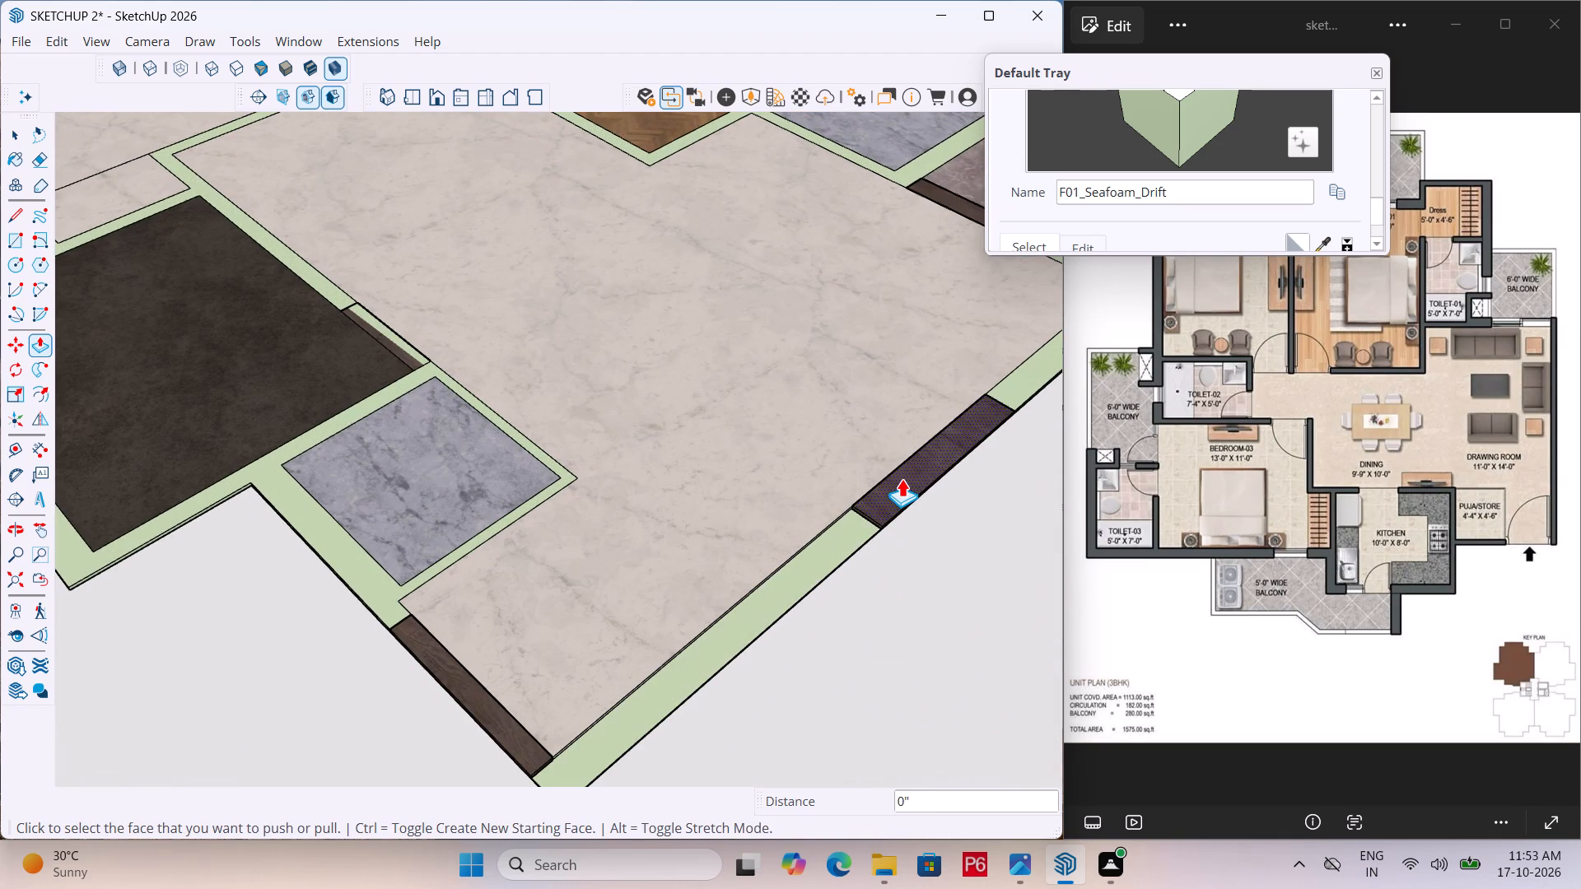
pyautogui.doubleClick(902, 478)
pyautogui.doubleClick(469, 697)
pyautogui.scroll(-6, 587, 586)
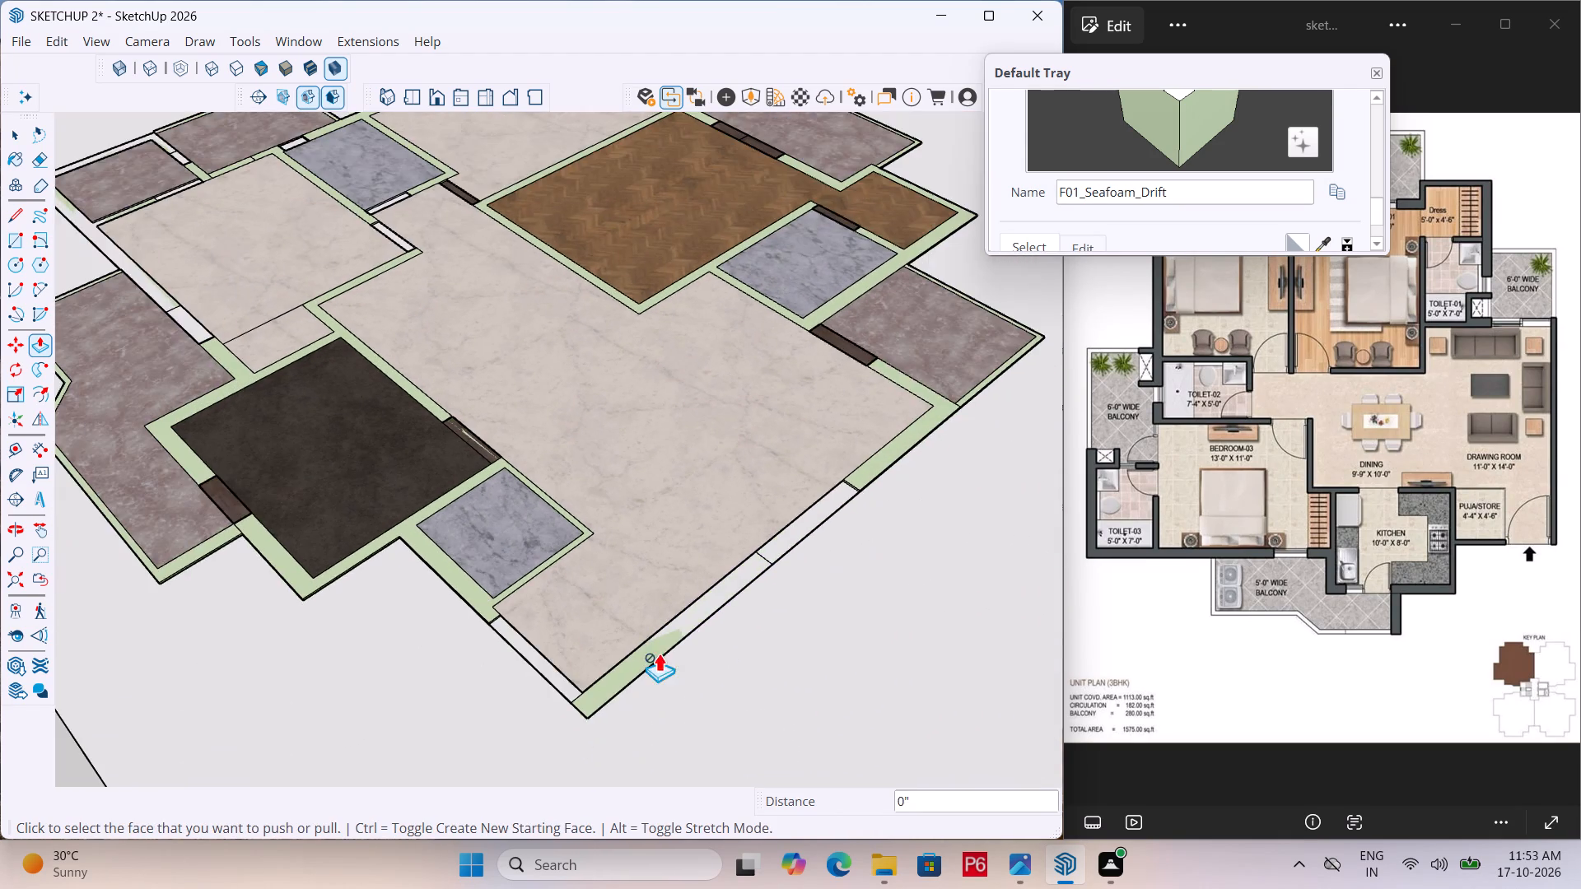
# Repeat the 1" push on the strips in the kitchen's balcony opening and its dining-side opening.
pyautogui.scroll(11, 204, 463)
pyautogui.doubleClick(246, 526)
pyautogui.scroll(4, 950, 348)
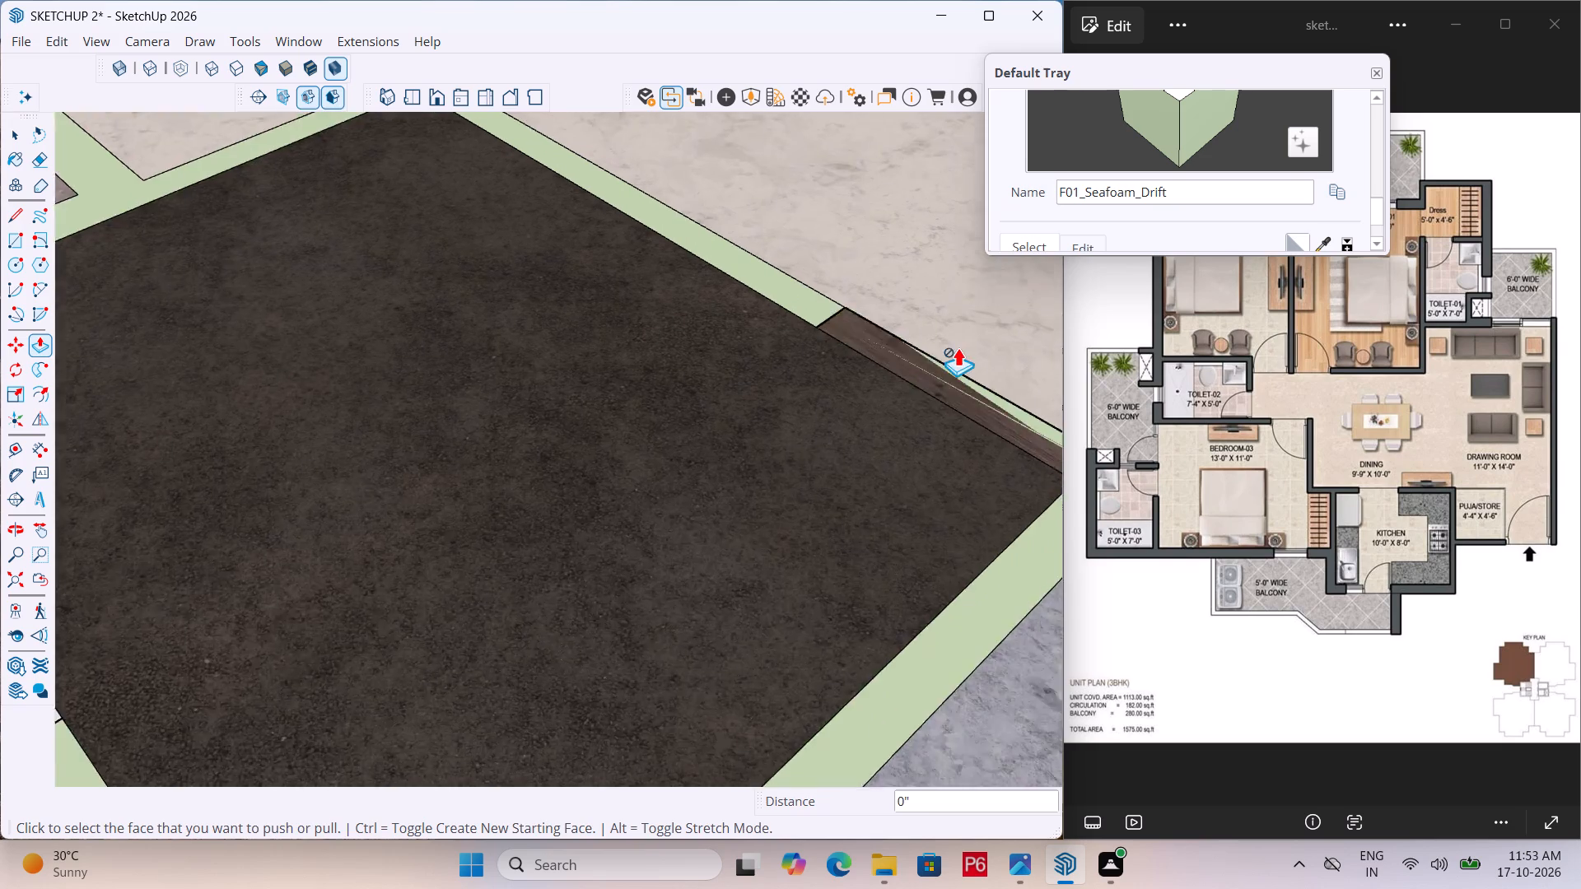
pyautogui.scroll(2, 958, 347)
pyautogui.doubleClick(914, 381)
pyautogui.scroll(1, 614, 336)
pyautogui.scroll(-20, 533, 356)
pyautogui.scroll(-2, 533, 356)
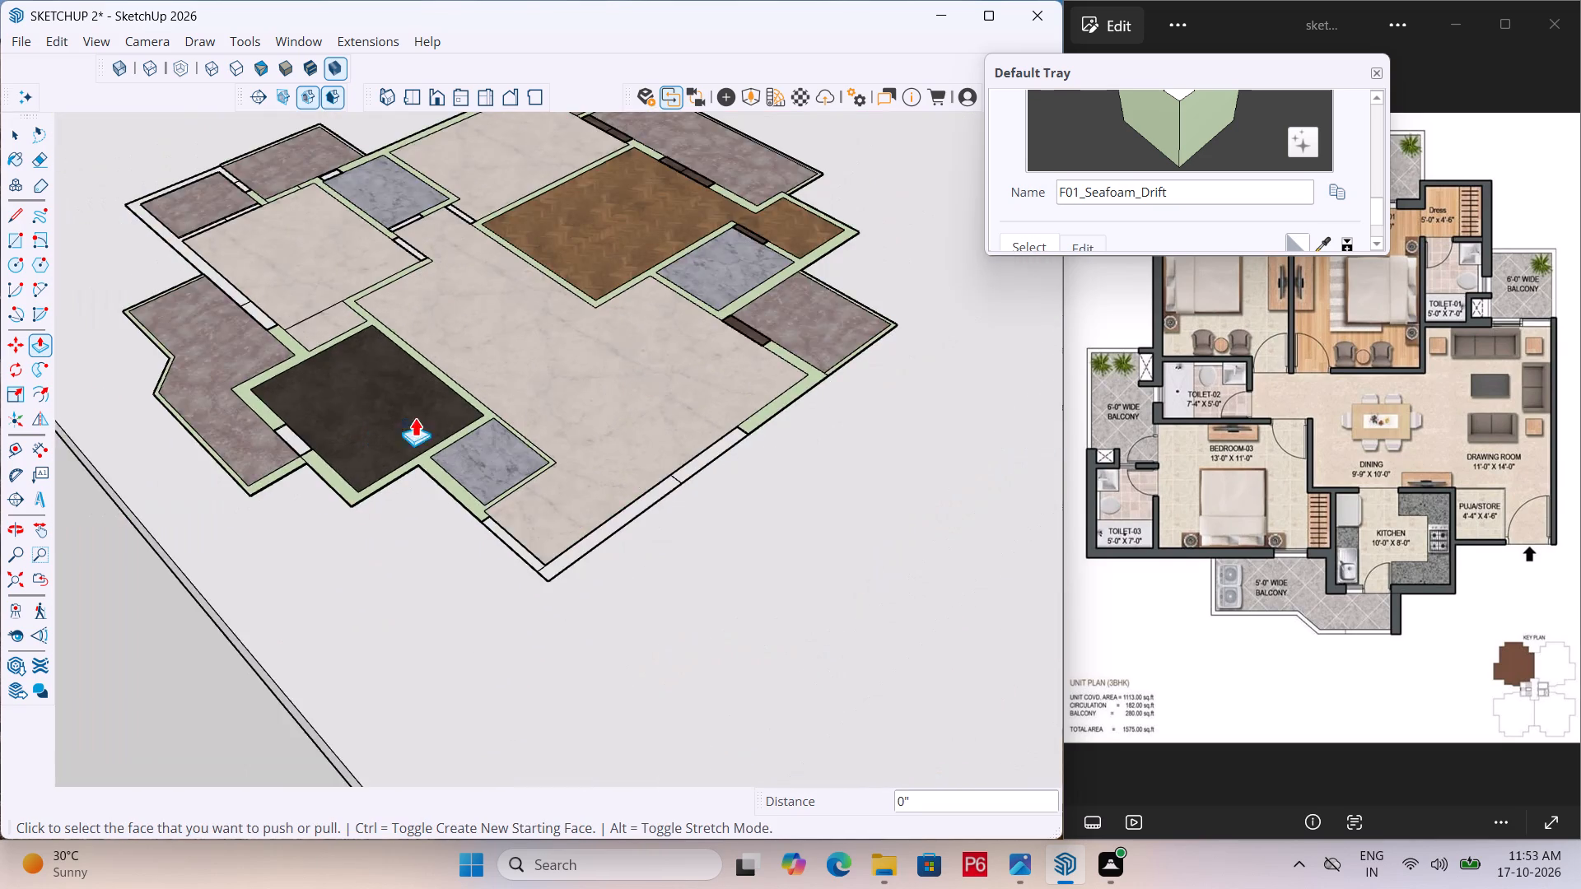
# Repeat the 1" push on the strips between the drawing room and its balcony and between Toilet-01 and the dress area.
pyautogui.scroll(11, 832, 315)
pyautogui.doubleClick(602, 382)
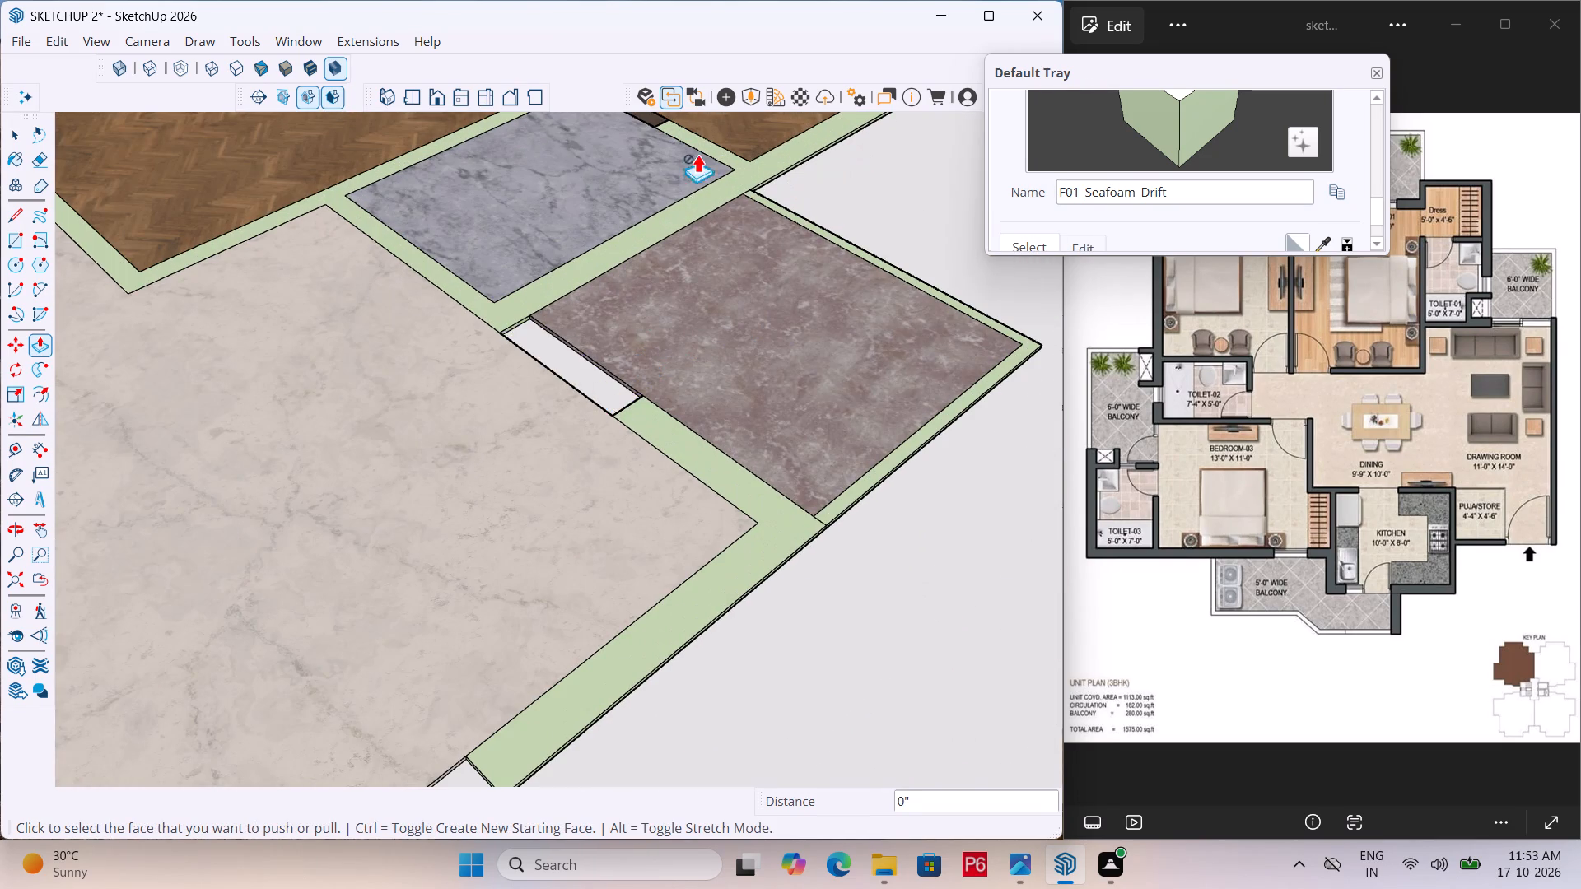
pyautogui.scroll(-6, 702, 232)
pyautogui.scroll(12, 758, 175)
pyautogui.click(599, 214)
pyautogui.moveTo(599, 214); pyautogui.dragTo(607, 214)
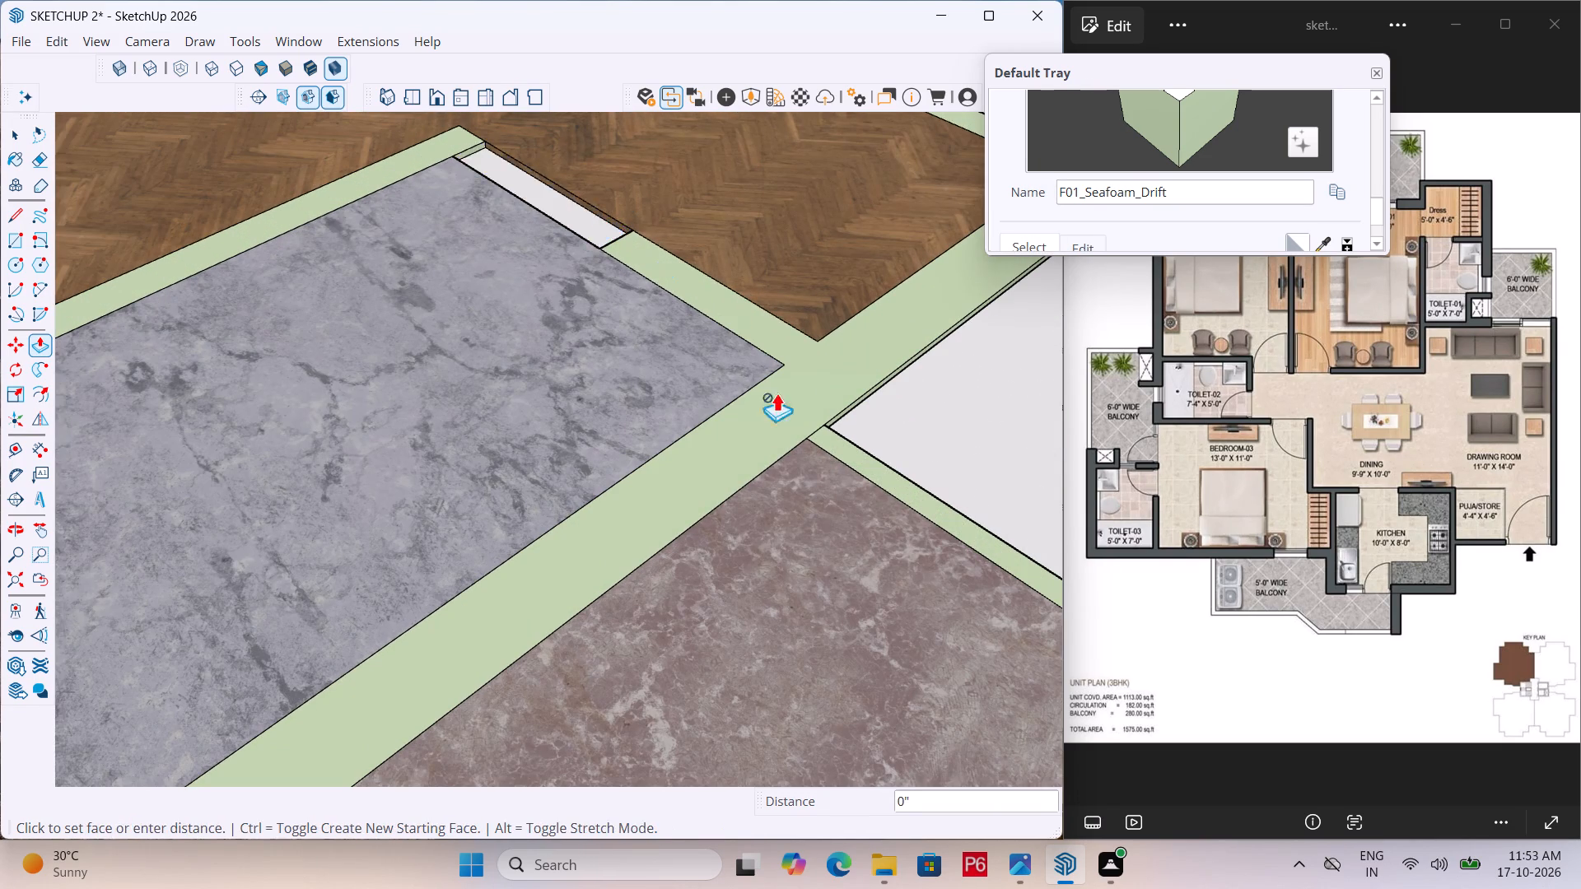
# Repeat the 1" push on the four strips between Bedroom-01, the cream-floored bedroom and their shared balcony.
pyautogui.scroll(-7, 804, 450)
pyautogui.scroll(-7, 893, 545)
pyautogui.scroll(12, 479, 87)
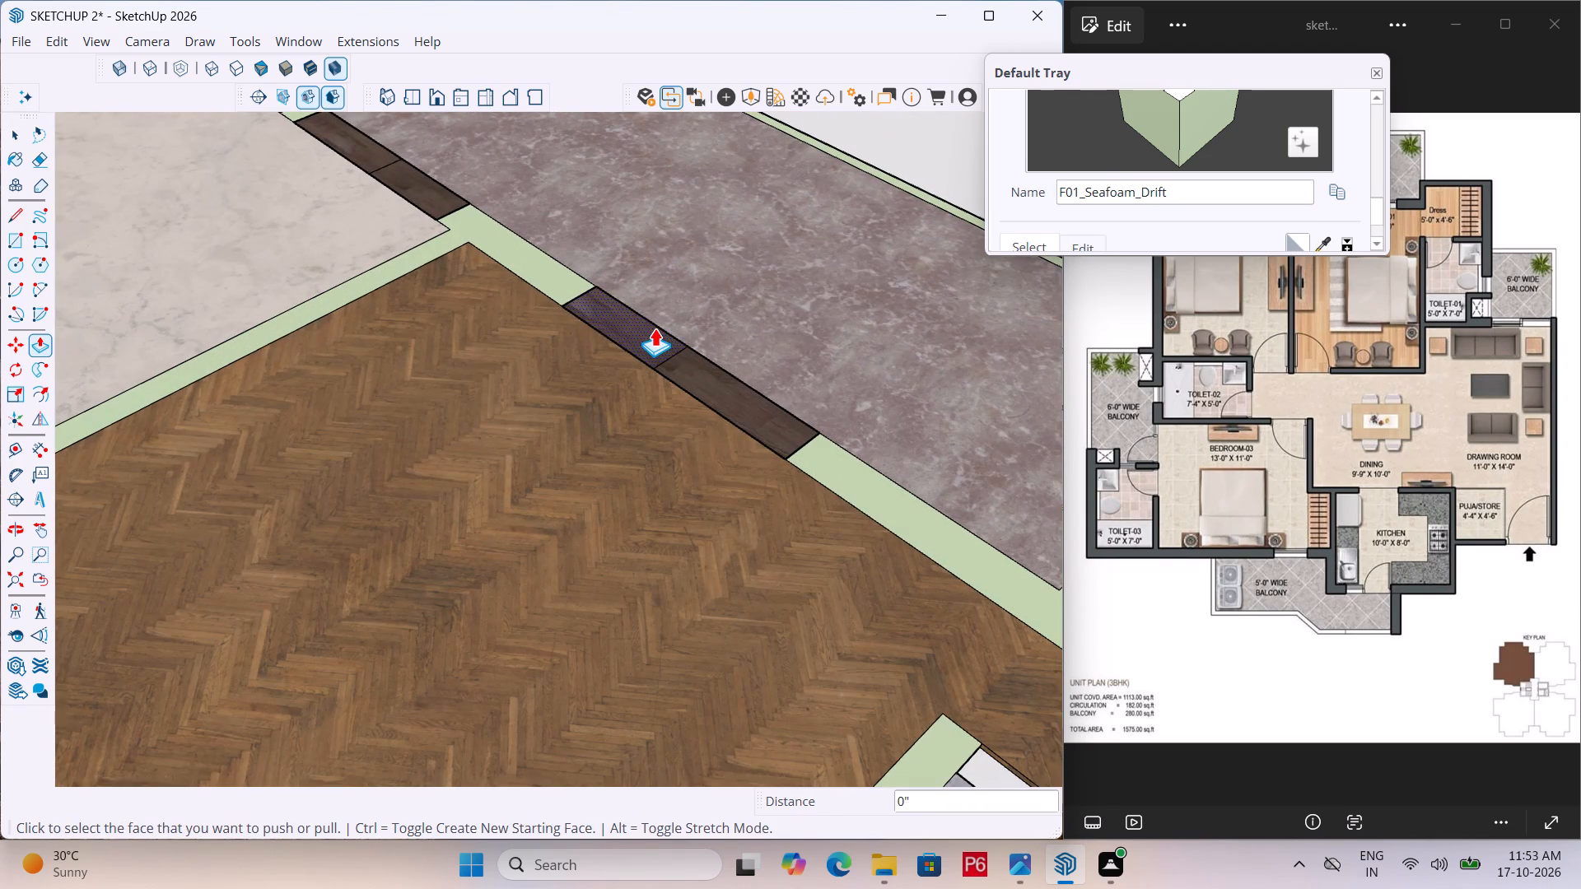
pyautogui.doubleClick(655, 328)
pyautogui.doubleClick(695, 369)
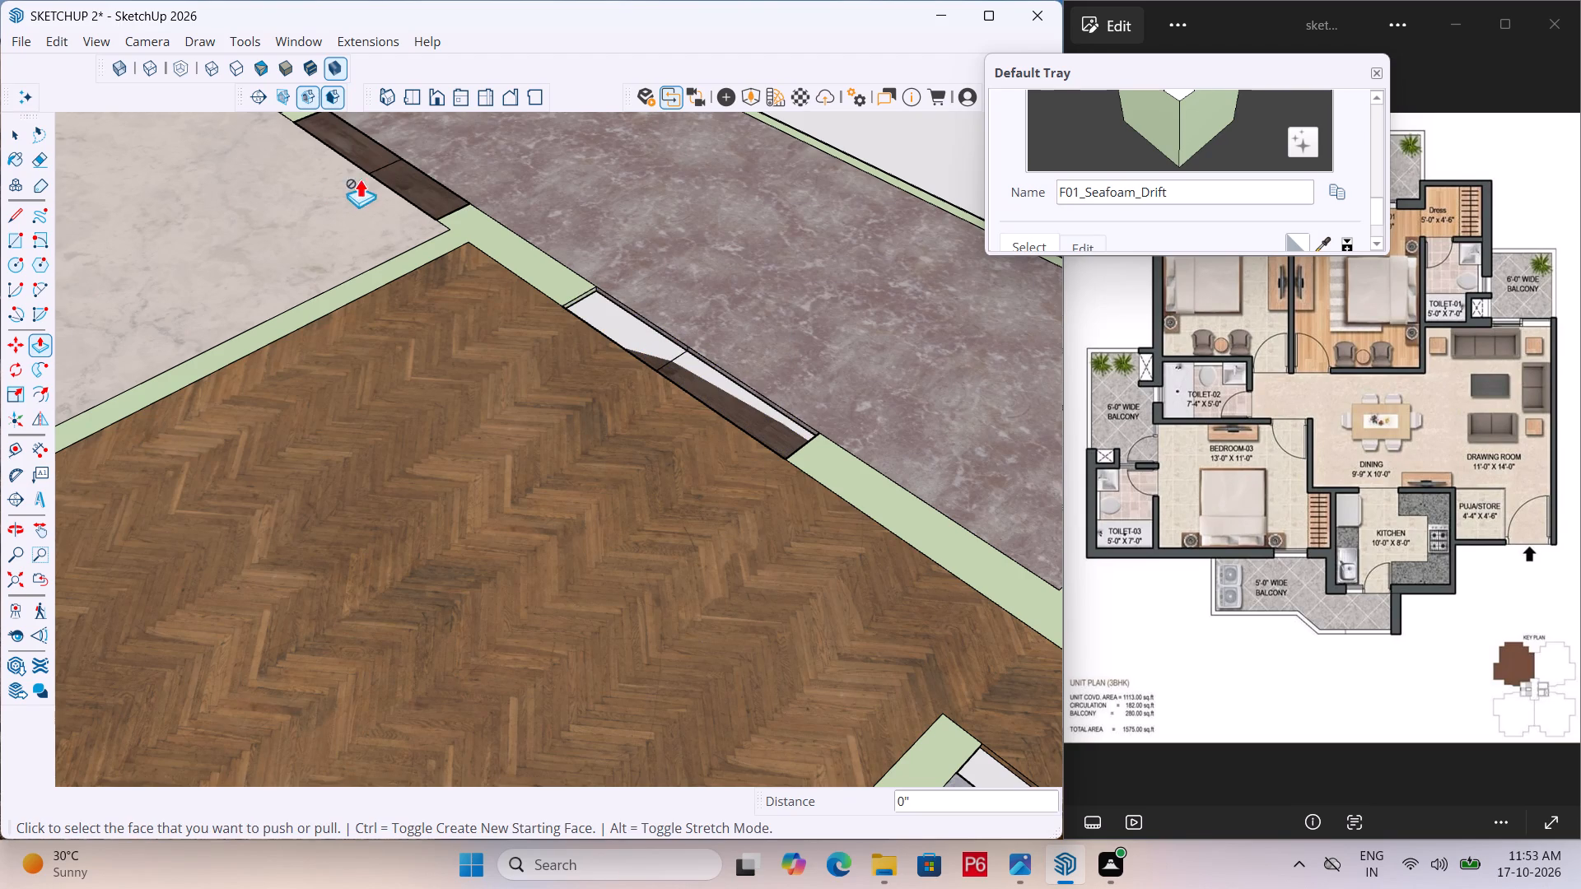
pyautogui.doubleClick(439, 190)
pyautogui.scroll(-5, 604, 359)
pyautogui.scroll(12, 459, 90)
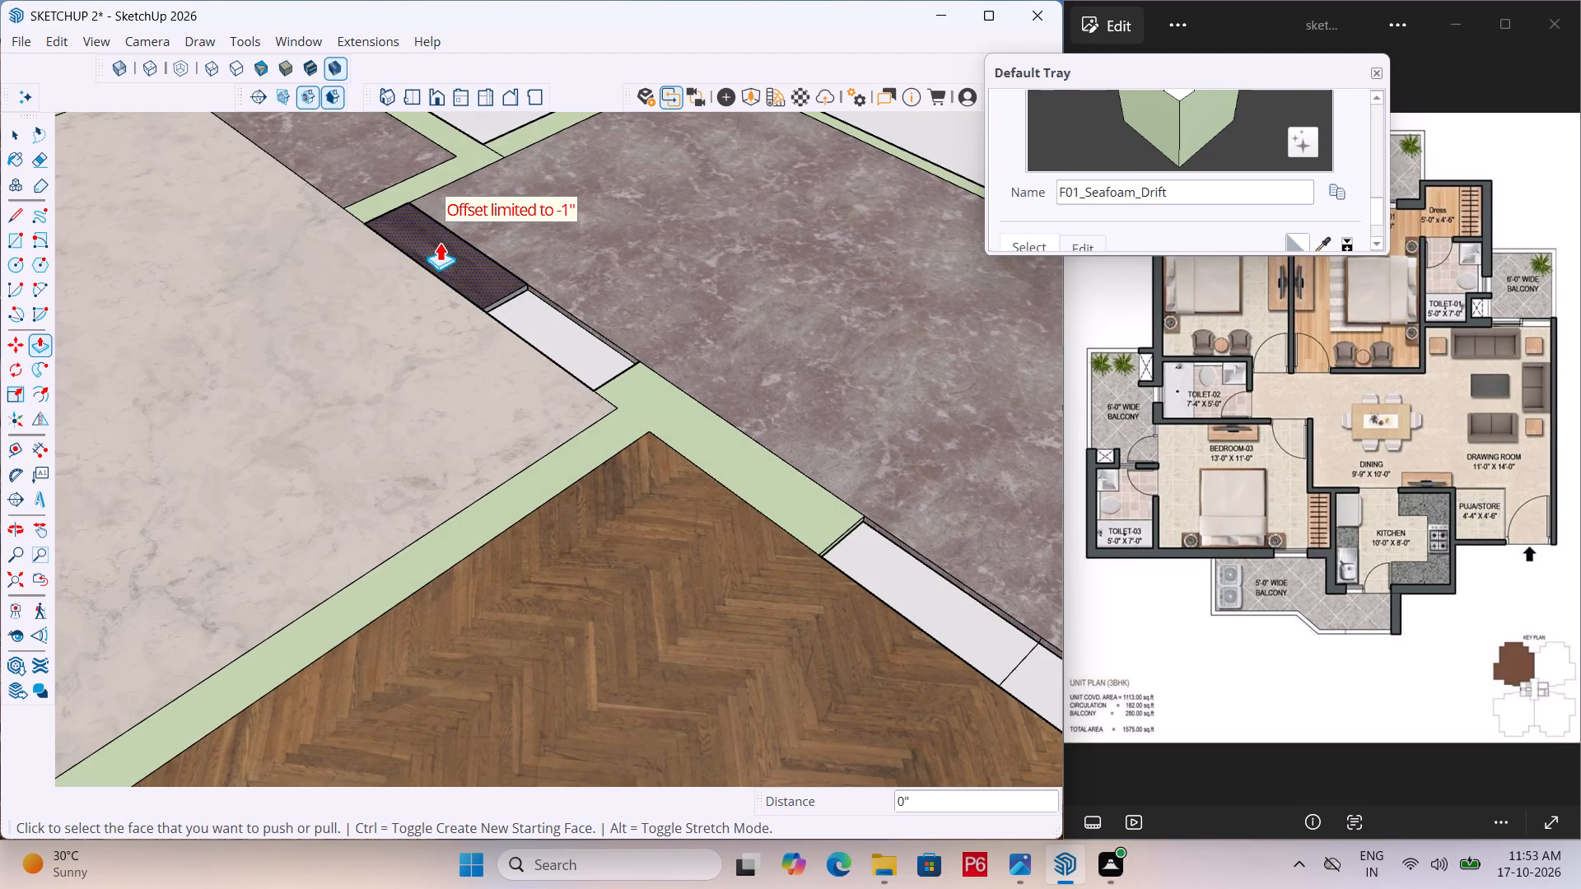
pyautogui.doubleClick(445, 246)
pyautogui.scroll(-15, 511, 204)
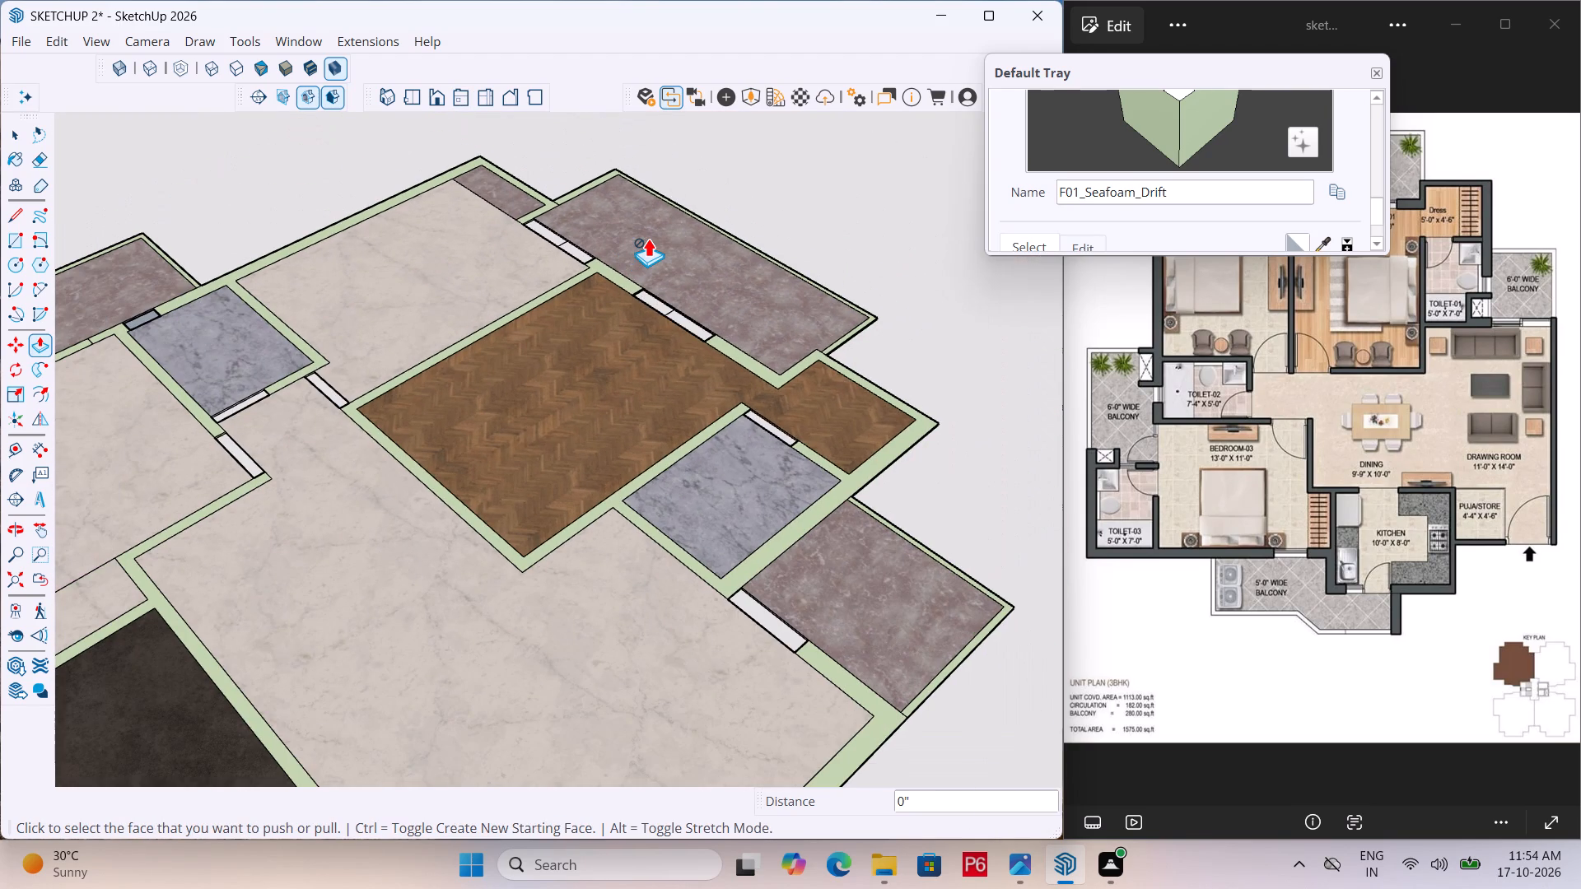
# Save the model.
pyautogui.hotkey('ctrl', 's')
pyautogui.hotkey('ctrl', 's')
pyautogui.keyDown('ctrl'); pyautogui.scroll(-5, 764, 282); pyautogui.keyUp('ctrl')
pyautogui.hotkey('ctrl', 's')
# Return to the Select tool, close the floor-plan group, reopen it and select the drawing/dining room floor.
pyautogui.scroll(-5, 728, 257)
pyautogui.moveTo(573, 291); pyautogui.dragTo(622, 417, button='middle')
pyautogui.press('space')
pyautogui.click(268, 473)
pyautogui.doubleClick(597, 389)
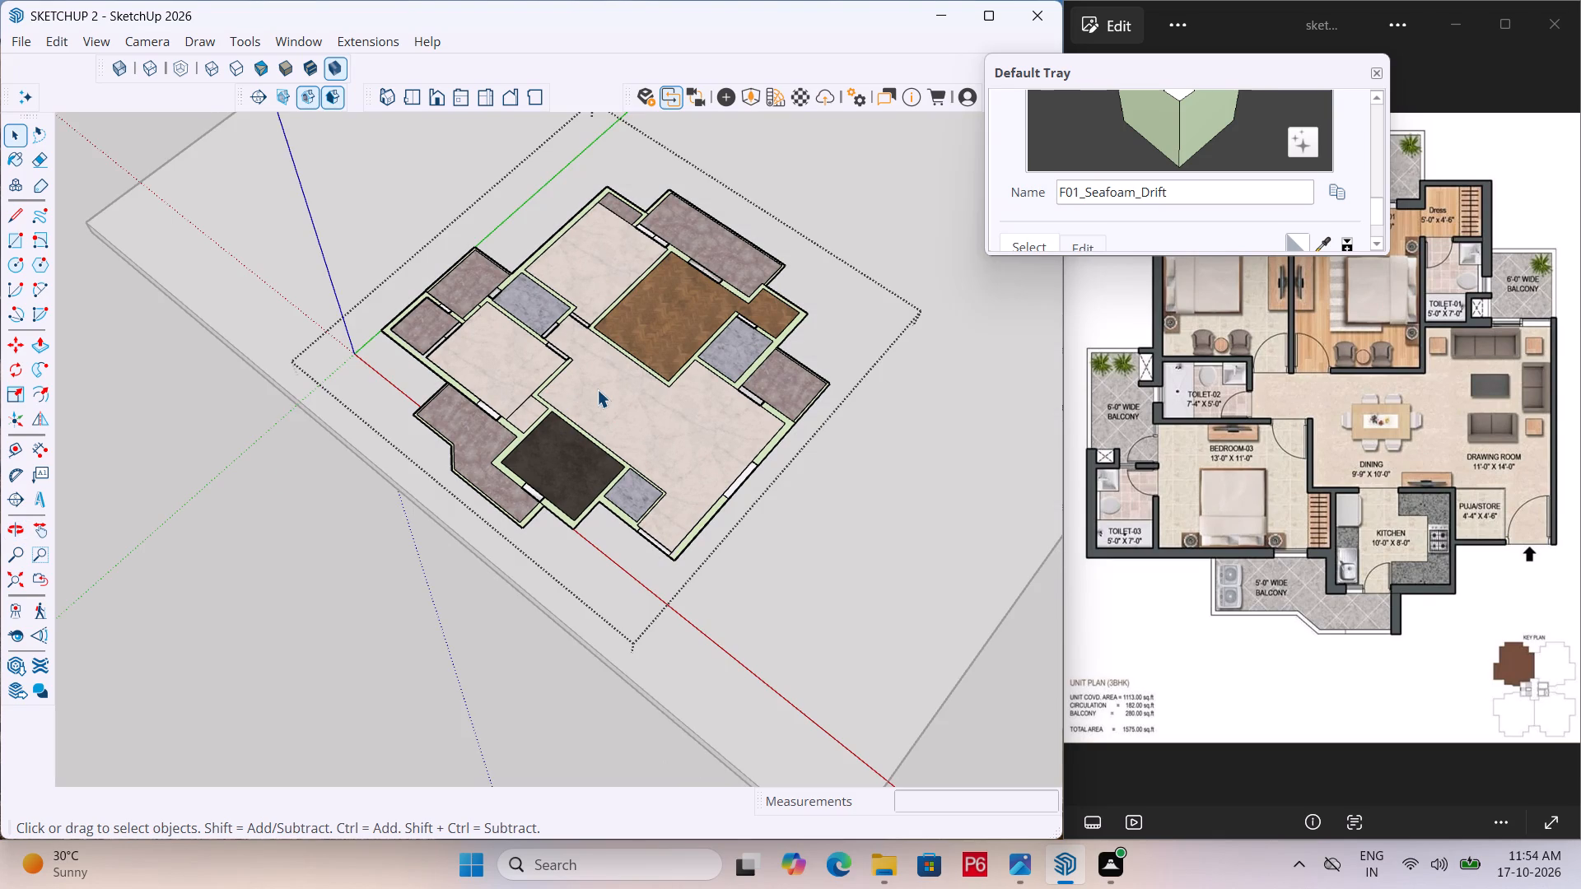
pyautogui.click(595, 395)
# Paint the opening between Bedroom-03 and the angled balcony with Wood_Floor_12_1K from the Wood materials.
pyautogui.scroll(11, 445, 380)
pyautogui.moveTo(517, 412); pyautogui.dragTo(469, 322, button='middle')
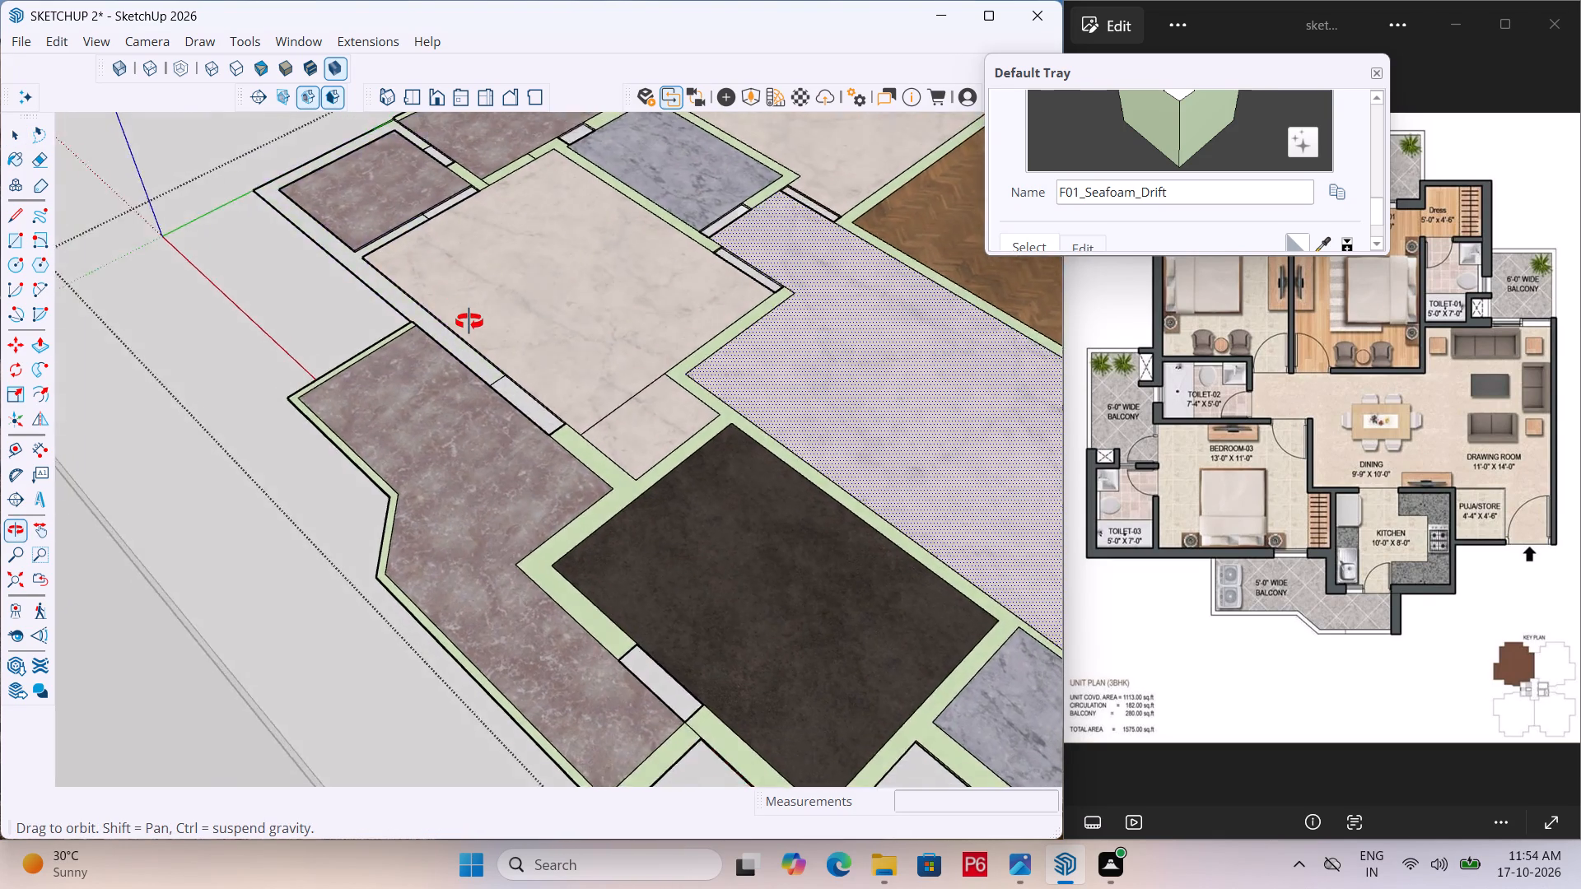
pyautogui.moveTo(469, 322); pyautogui.dragTo(455, 284, button='middle')
pyautogui.scroll(2, 555, 327)
pyautogui.scroll(-1, 370, 340)
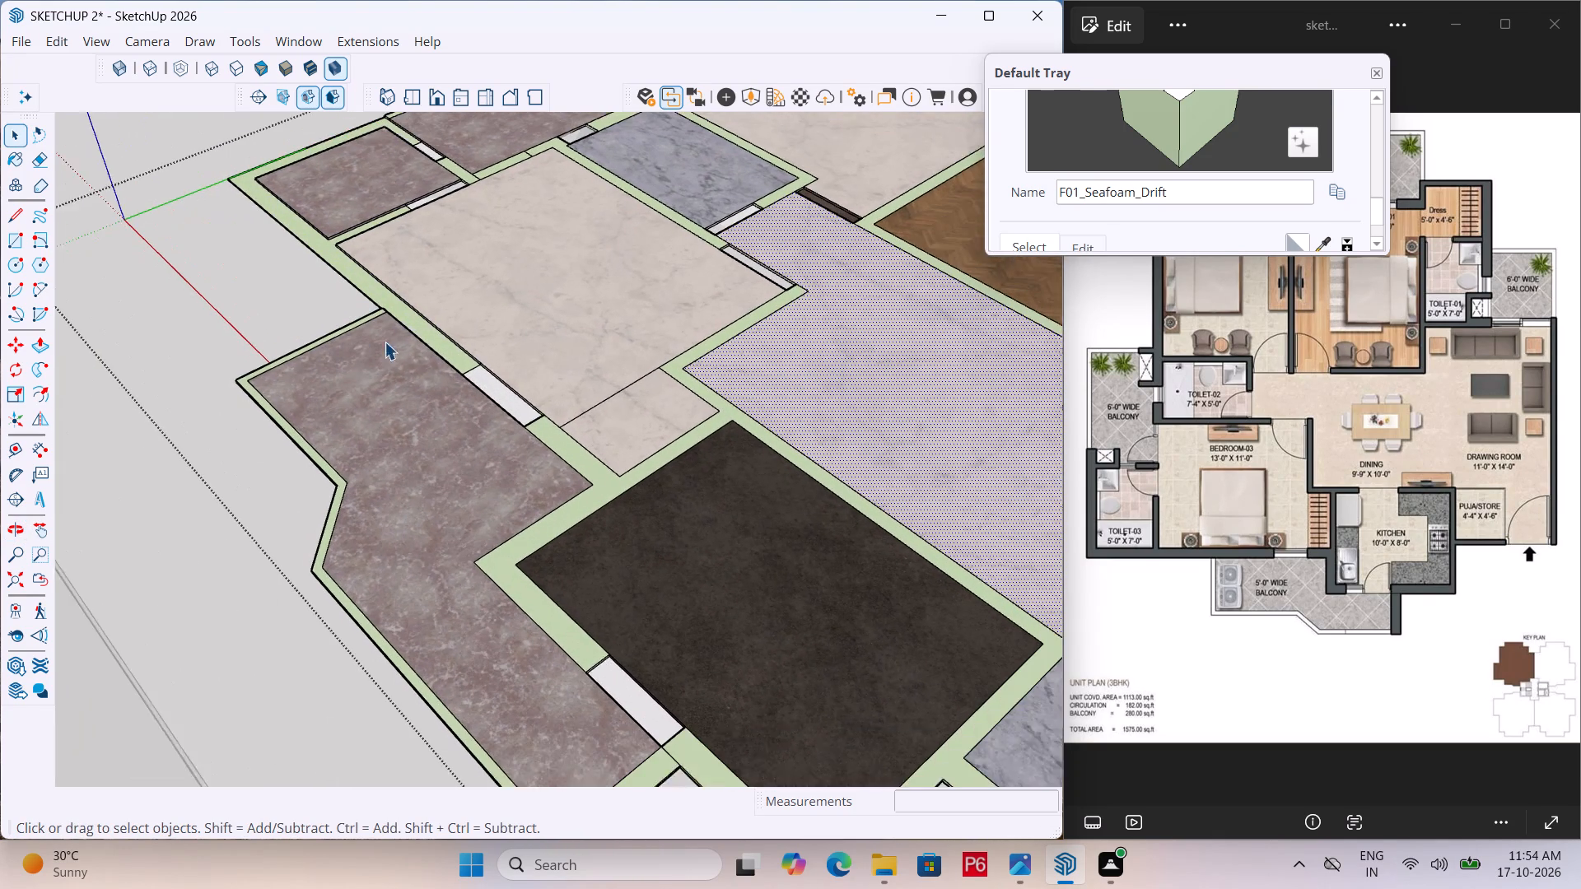
pyautogui.scroll(-1, 385, 342)
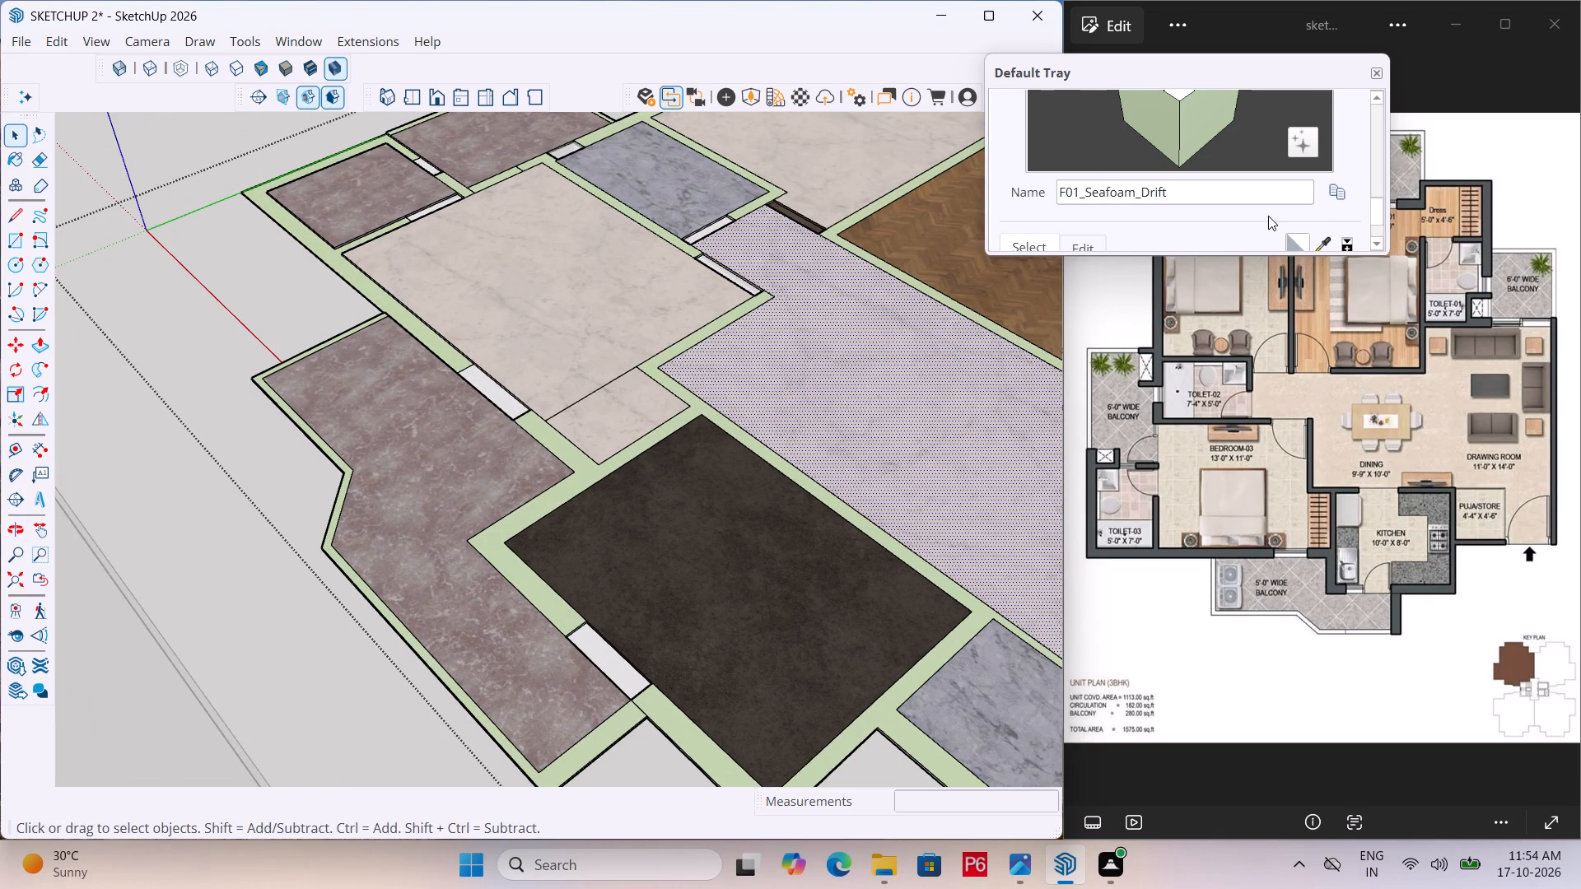
pyautogui.scroll(-3, 1251, 189)
pyautogui.click(1257, 155)
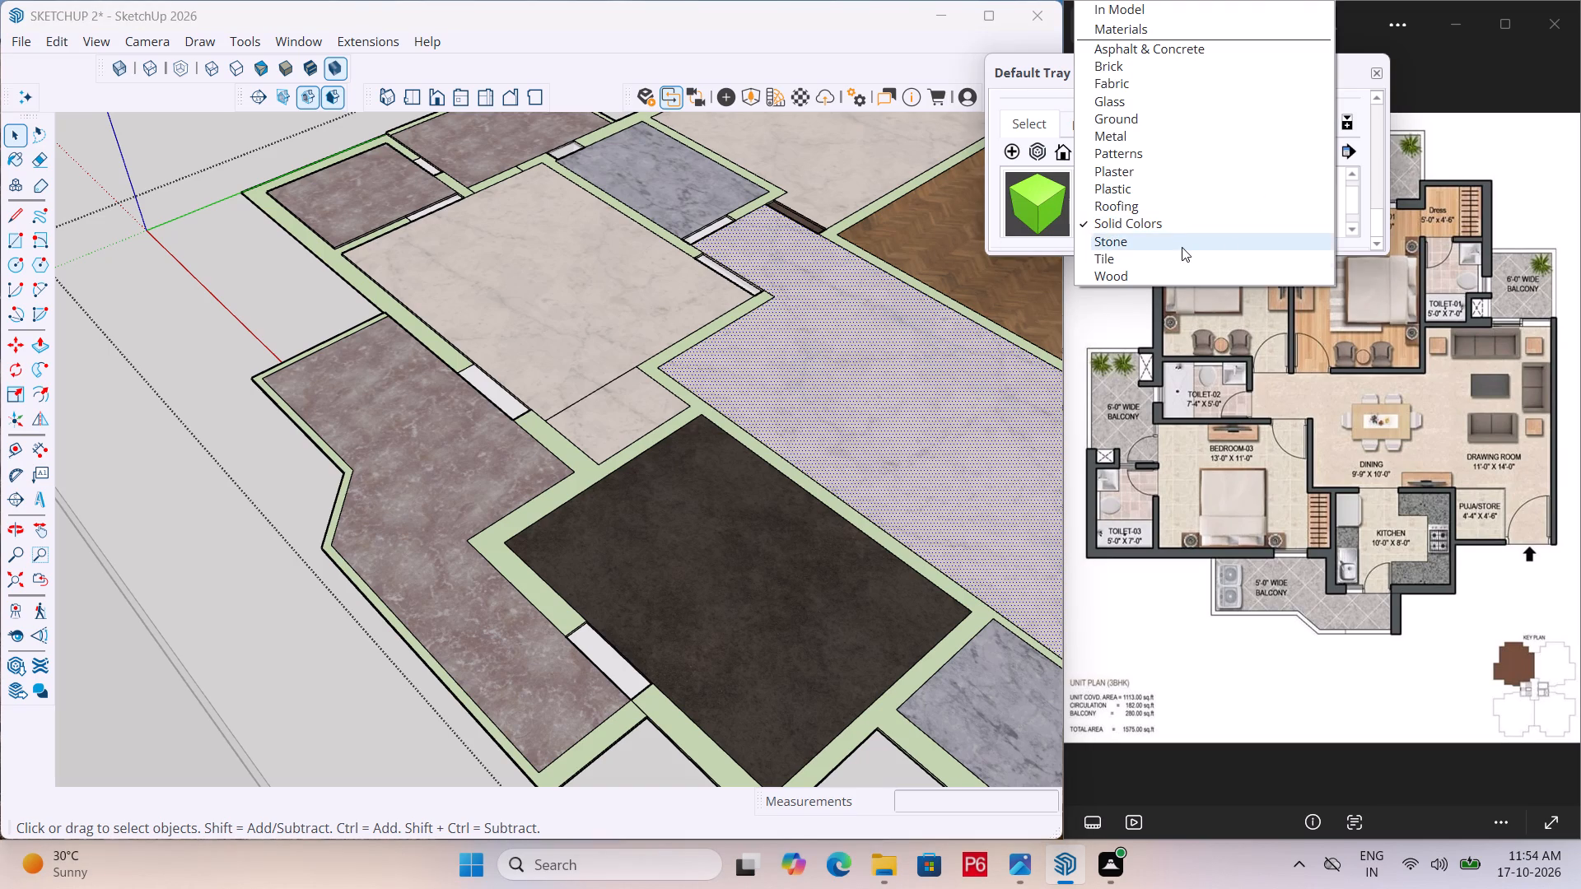
pyautogui.moveTo(1176, 275); pyautogui.dragTo(1173, 268)
pyautogui.click(1249, 208)
pyautogui.scroll(5, 451, 407)
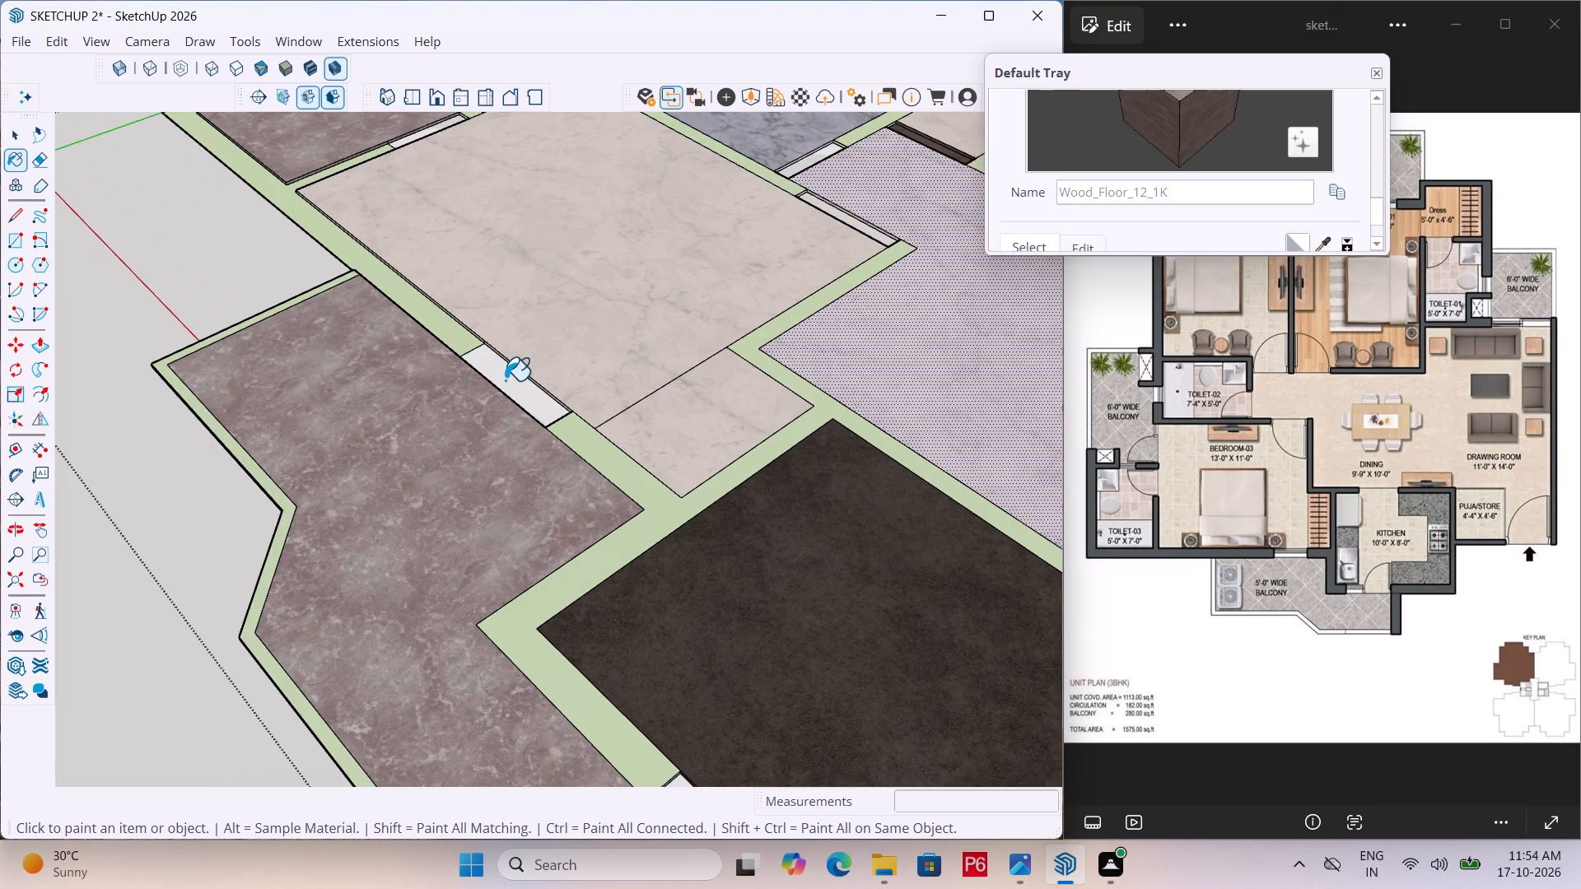
pyautogui.click(511, 378)
# Apply Wood_Floor_12_1K to Toilet-03's openings toward Bedroom-03 and toward the adjoining balcony.
pyautogui.scroll(-6, 288, 370)
pyautogui.scroll(9, 296, 285)
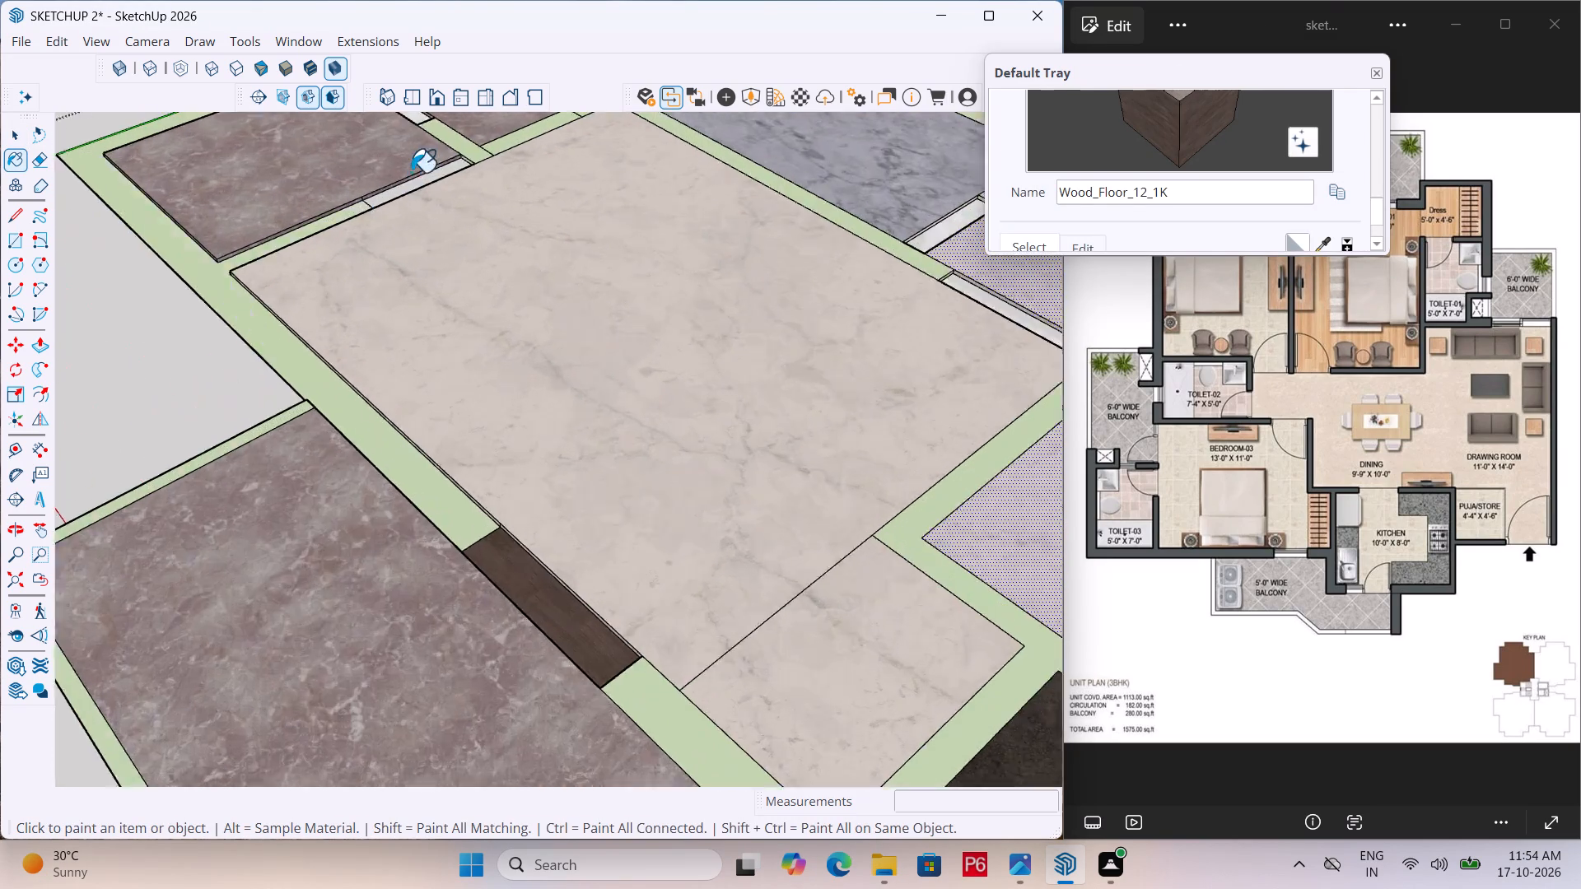
pyautogui.scroll(3, 411, 172)
pyautogui.click(429, 187)
pyautogui.scroll(-6, 399, 262)
pyautogui.scroll(6, 333, 282)
pyautogui.scroll(3, 452, 160)
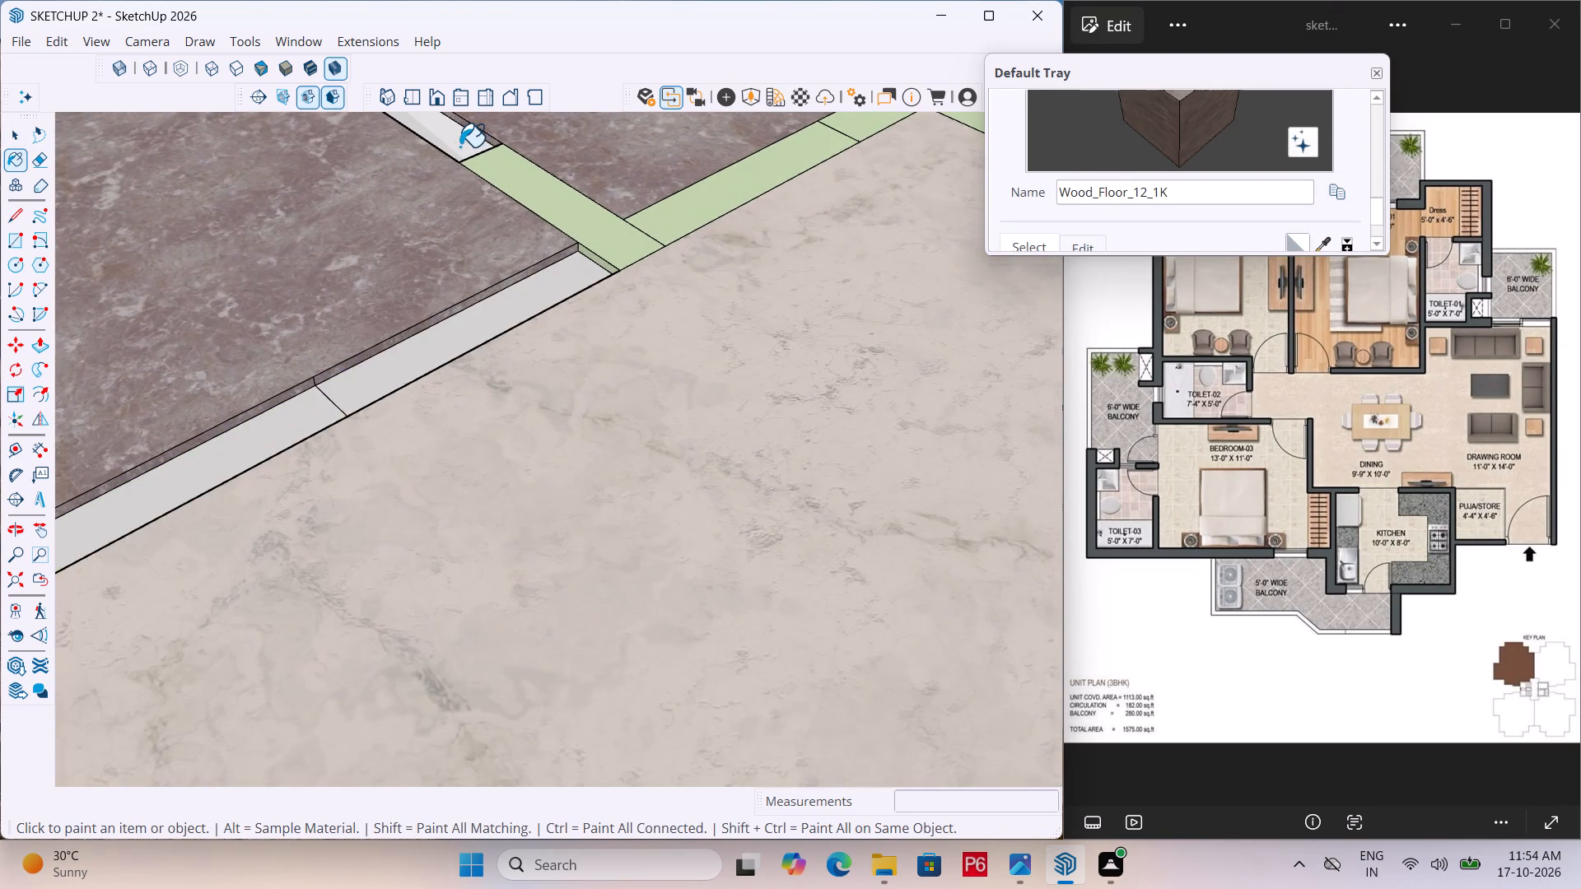
pyautogui.click(459, 147)
# Paint the opening between Toilet-02 and the adjoining balcony with Wood_Floor_12_1K.
pyautogui.scroll(-7, 133, 335)
pyautogui.scroll(-5, 77, 379)
pyautogui.scroll(6, 528, 181)
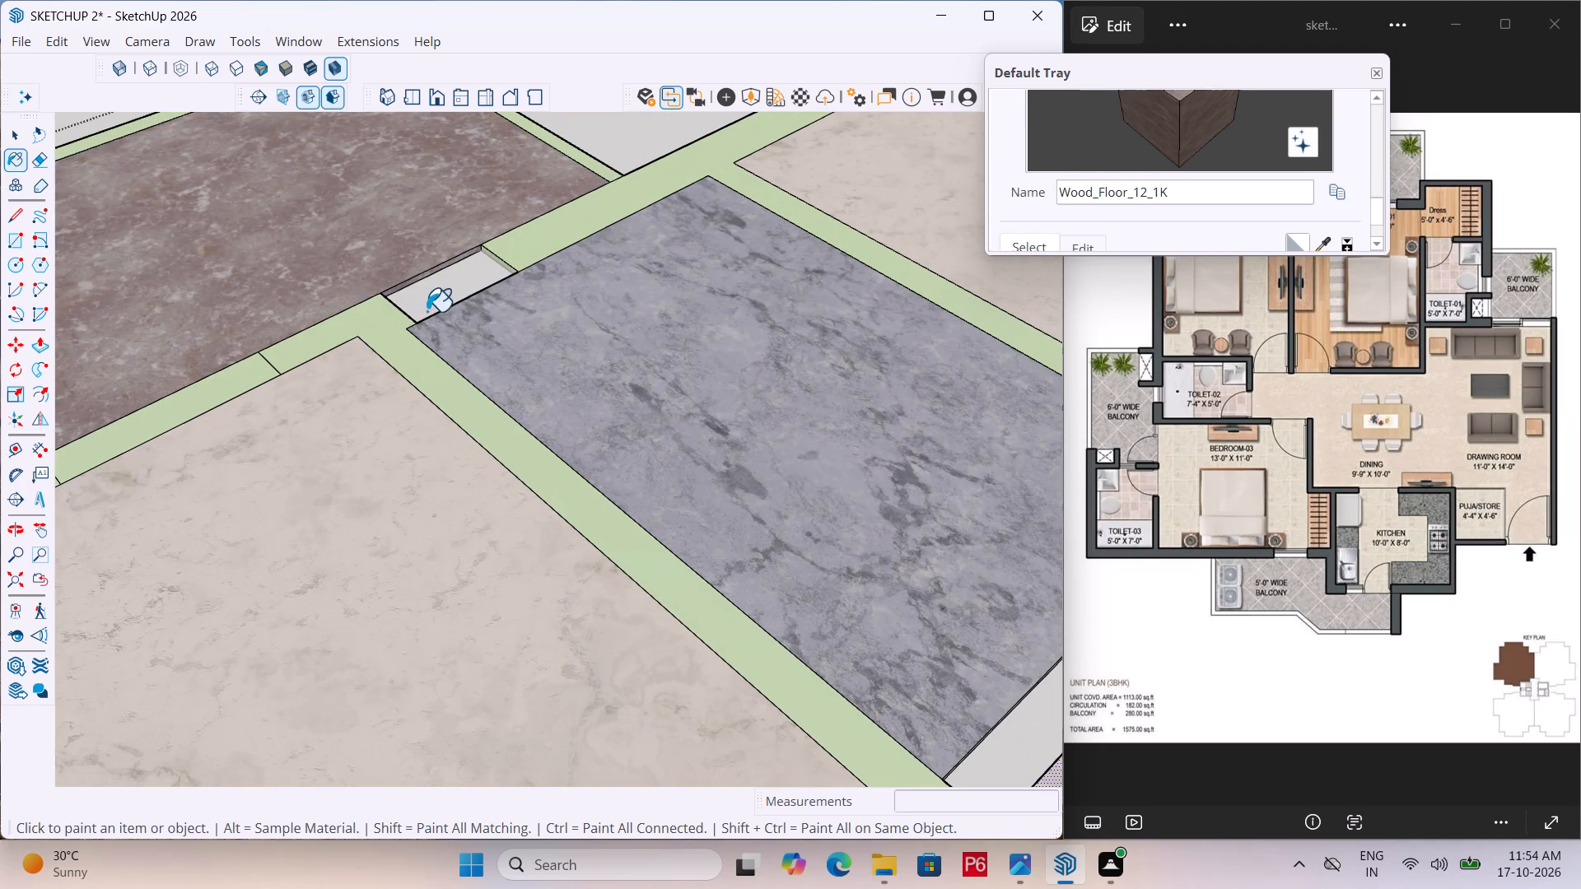
pyautogui.click(448, 297)
pyautogui.click(465, 280)
pyautogui.click(459, 279)
pyautogui.moveTo(409, 285); pyautogui.dragTo(409, 288)
pyautogui.moveTo(409, 288); pyautogui.dragTo(441, 292)
# Paint the door openings of Bedroom-03, Toilet-02 and the adjacent marble-floored bedroom toward the dining area with Wood_Floor_12_1K.
pyautogui.moveTo(369, 338); pyautogui.dragTo(451, 341, button='middle')
pyautogui.scroll(-6, 352, 194)
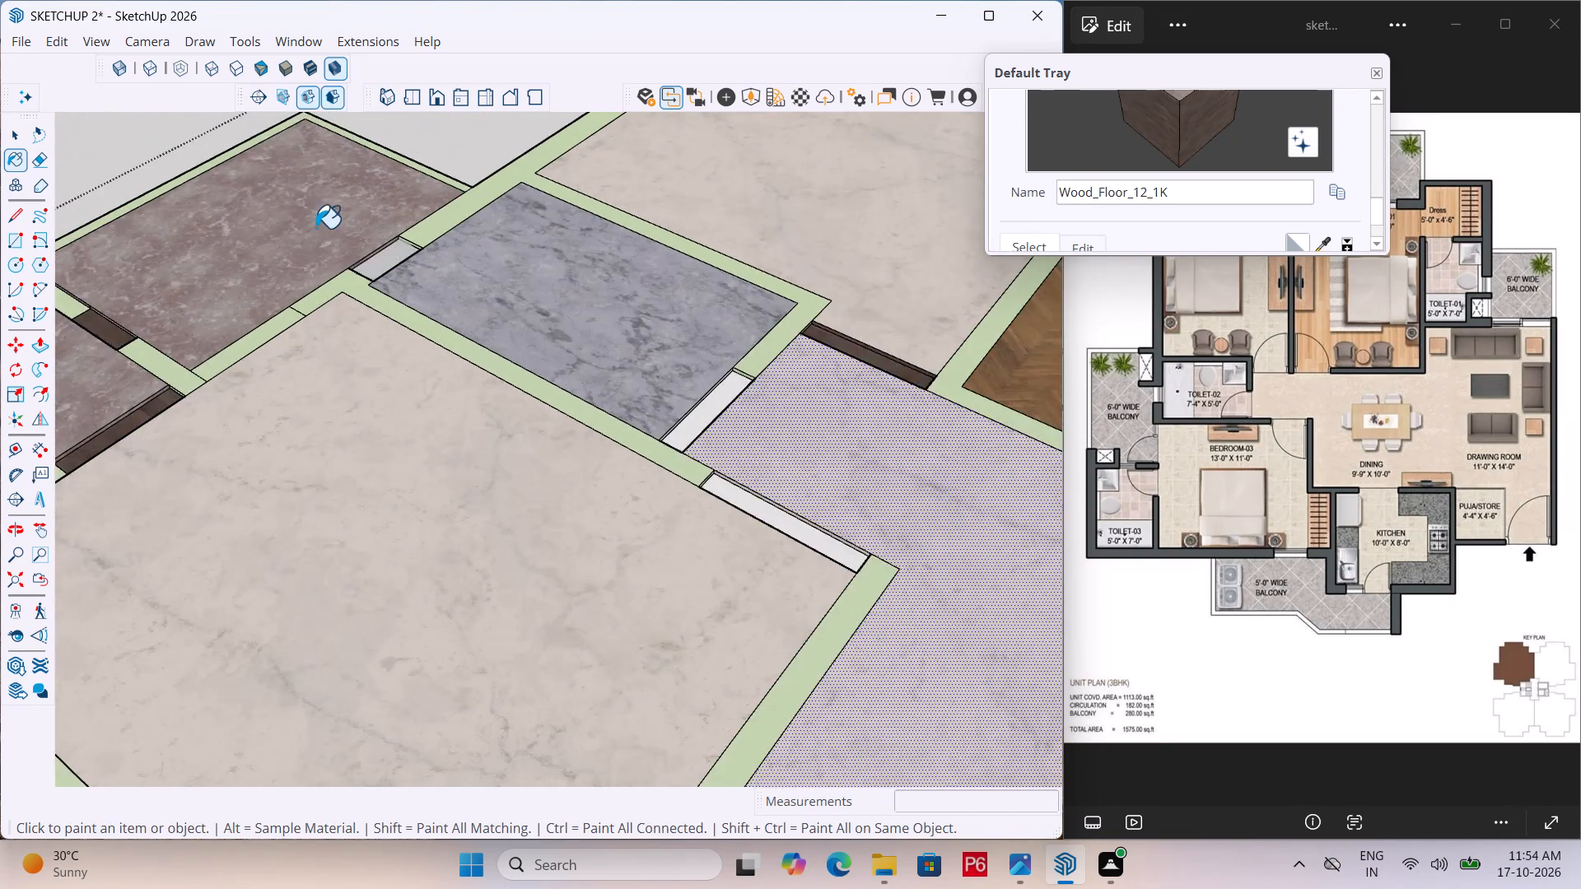
pyautogui.scroll(-4, 443, 336)
pyautogui.scroll(6, 667, 482)
pyautogui.click(691, 452)
pyautogui.click(589, 311)
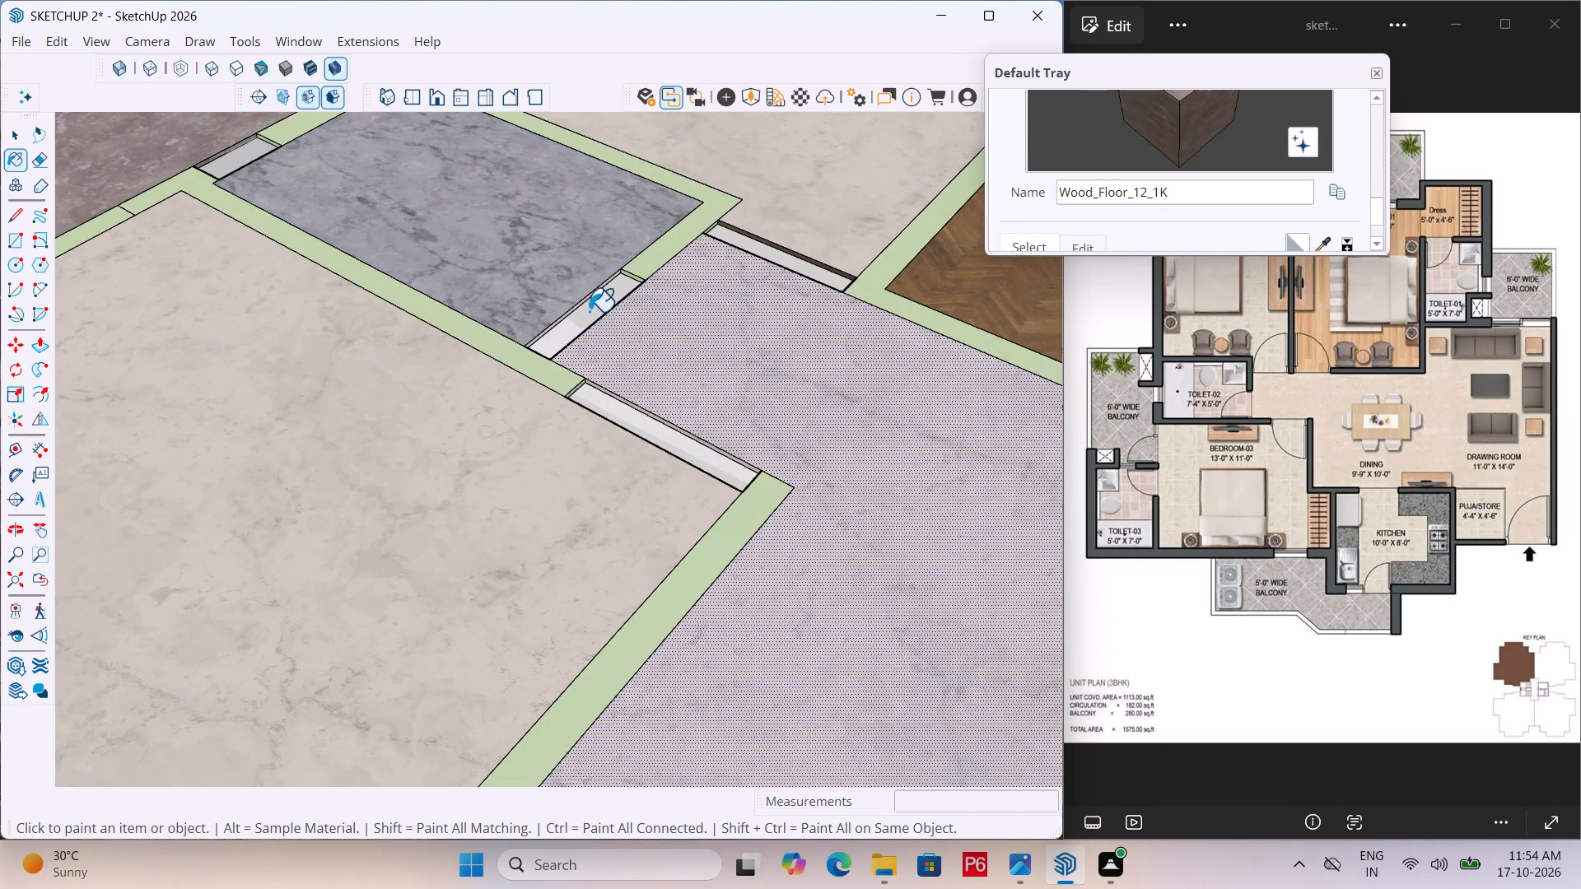
pyautogui.scroll(-6, 455, 342)
pyautogui.scroll(11, 689, 332)
pyautogui.scroll(-1, 632, 299)
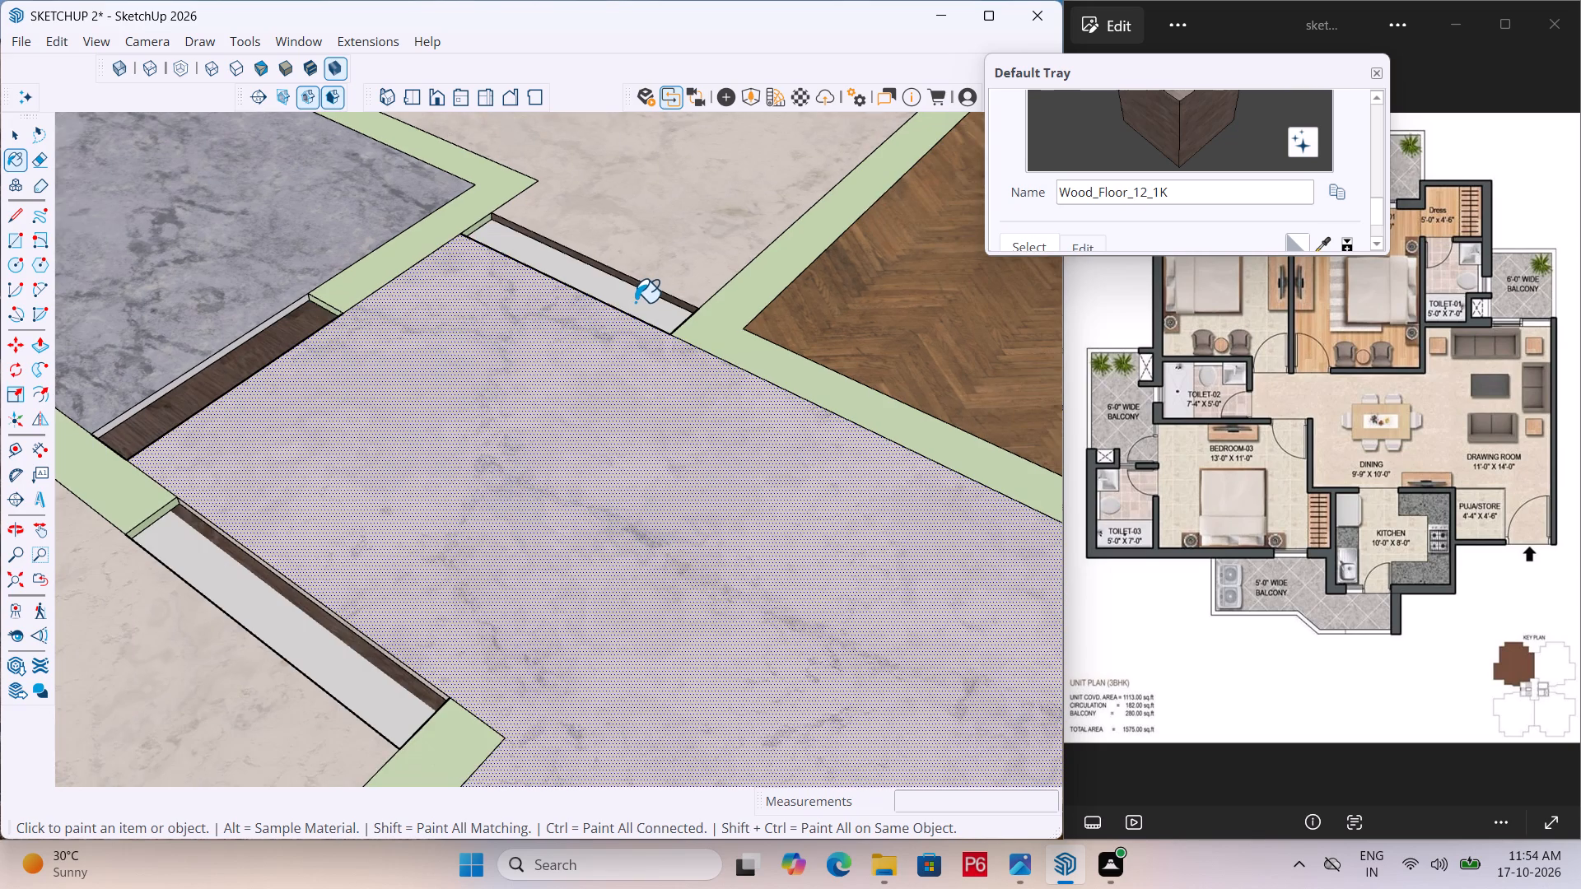
pyautogui.click(635, 302)
# Apply Wood_Floor_12_1K to both parts of the opening between the upper marble-floored bedroom and its balcony.
pyautogui.scroll(-7, 655, 292)
pyautogui.scroll(-14, 478, 342)
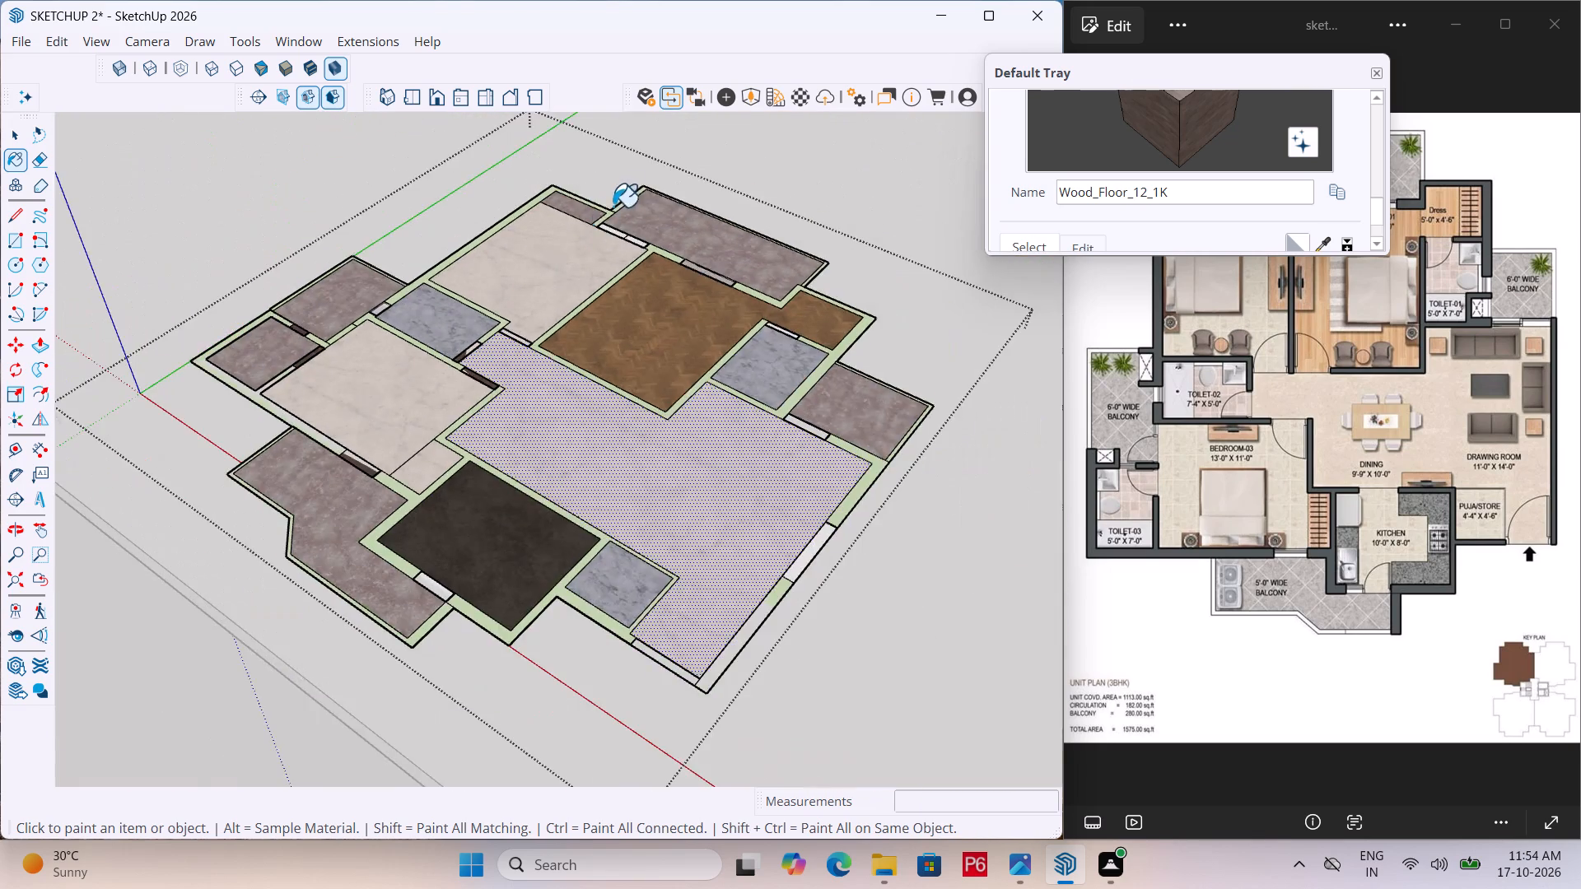
pyautogui.scroll(13, 620, 201)
pyautogui.click(594, 268)
pyautogui.click(665, 320)
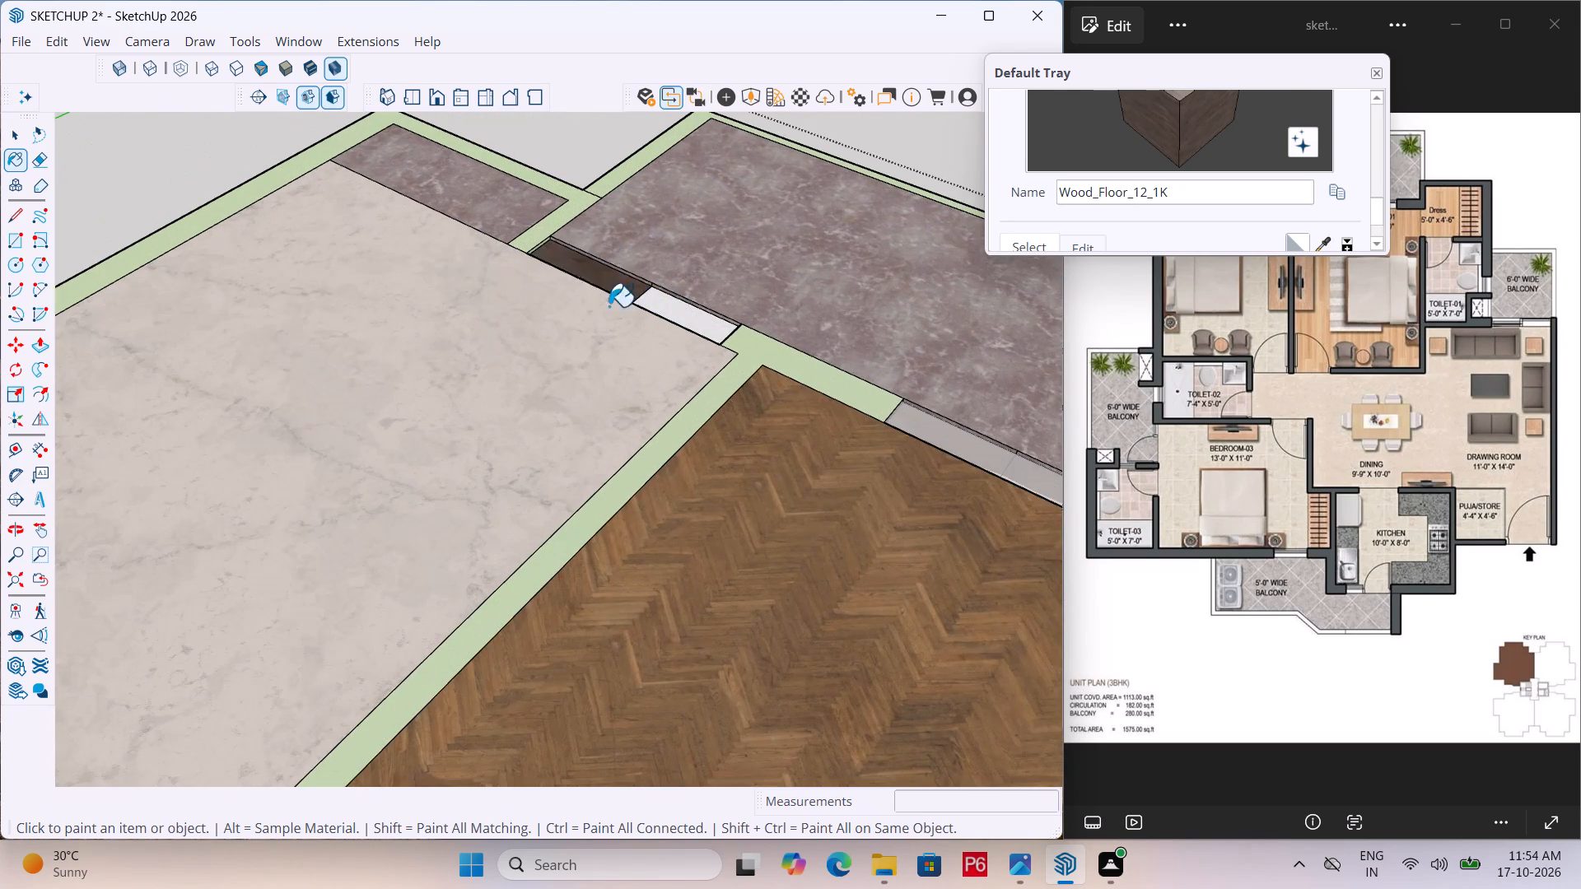
pyautogui.click(673, 301)
# Apply Wood_Floor_12_1K to both halves of the opening between the herringbone-floored bedroom and its balcony.
pyautogui.scroll(-7, 513, 221)
pyautogui.scroll(10, 660, 324)
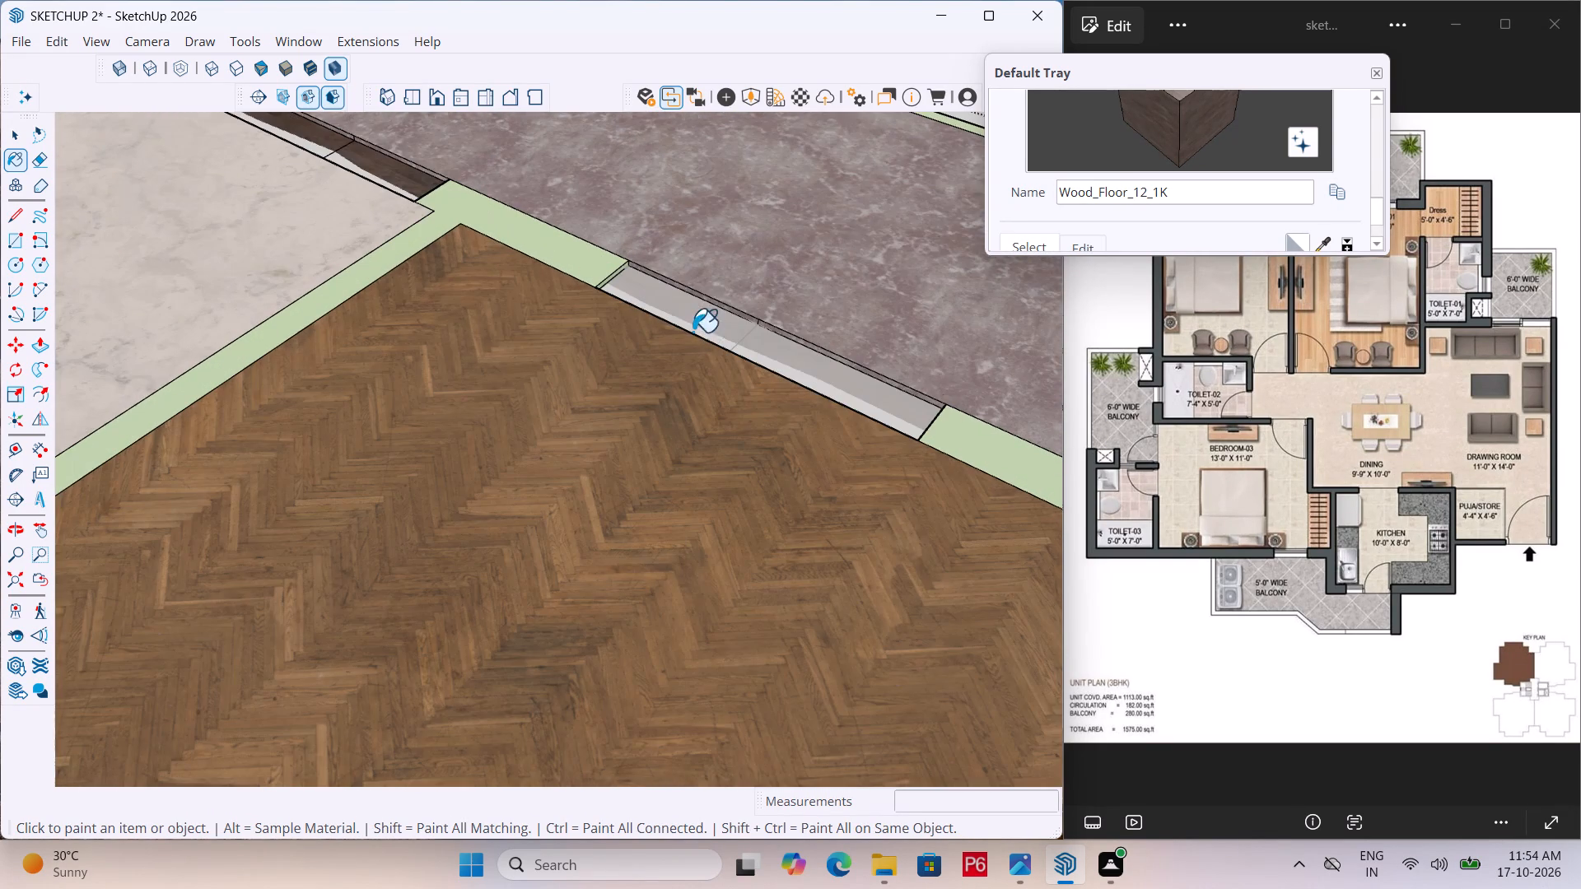
pyautogui.click(688, 312)
pyautogui.click(760, 351)
pyautogui.scroll(-4, 513, 287)
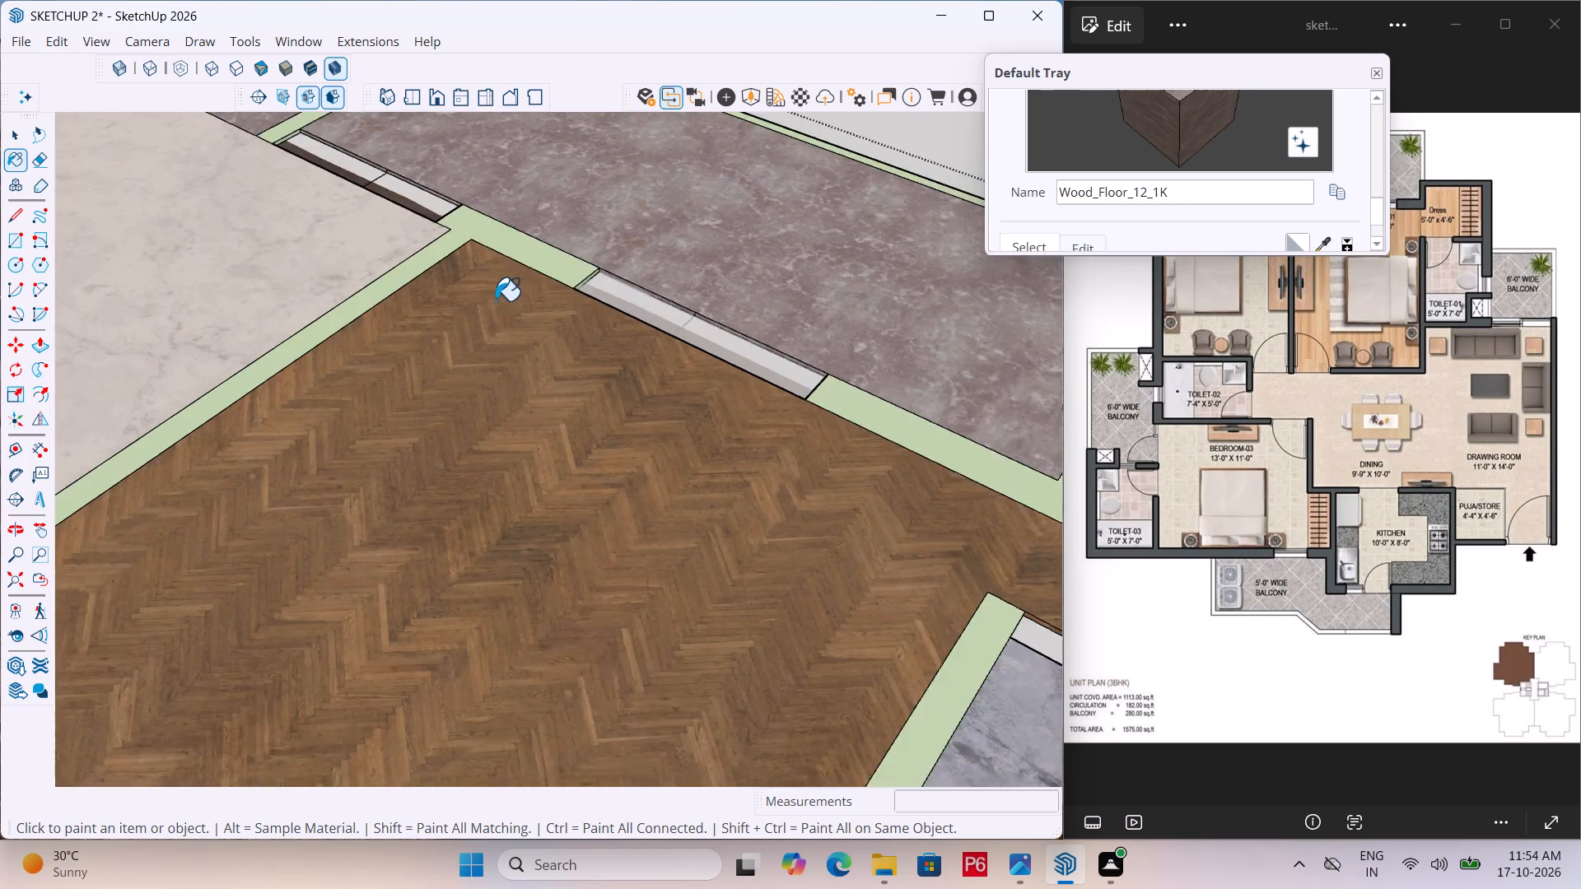
pyautogui.scroll(-2, 495, 300)
pyautogui.moveTo(765, 379); pyautogui.dragTo(504, 398, button='middle')
pyautogui.scroll(8, 679, 420)
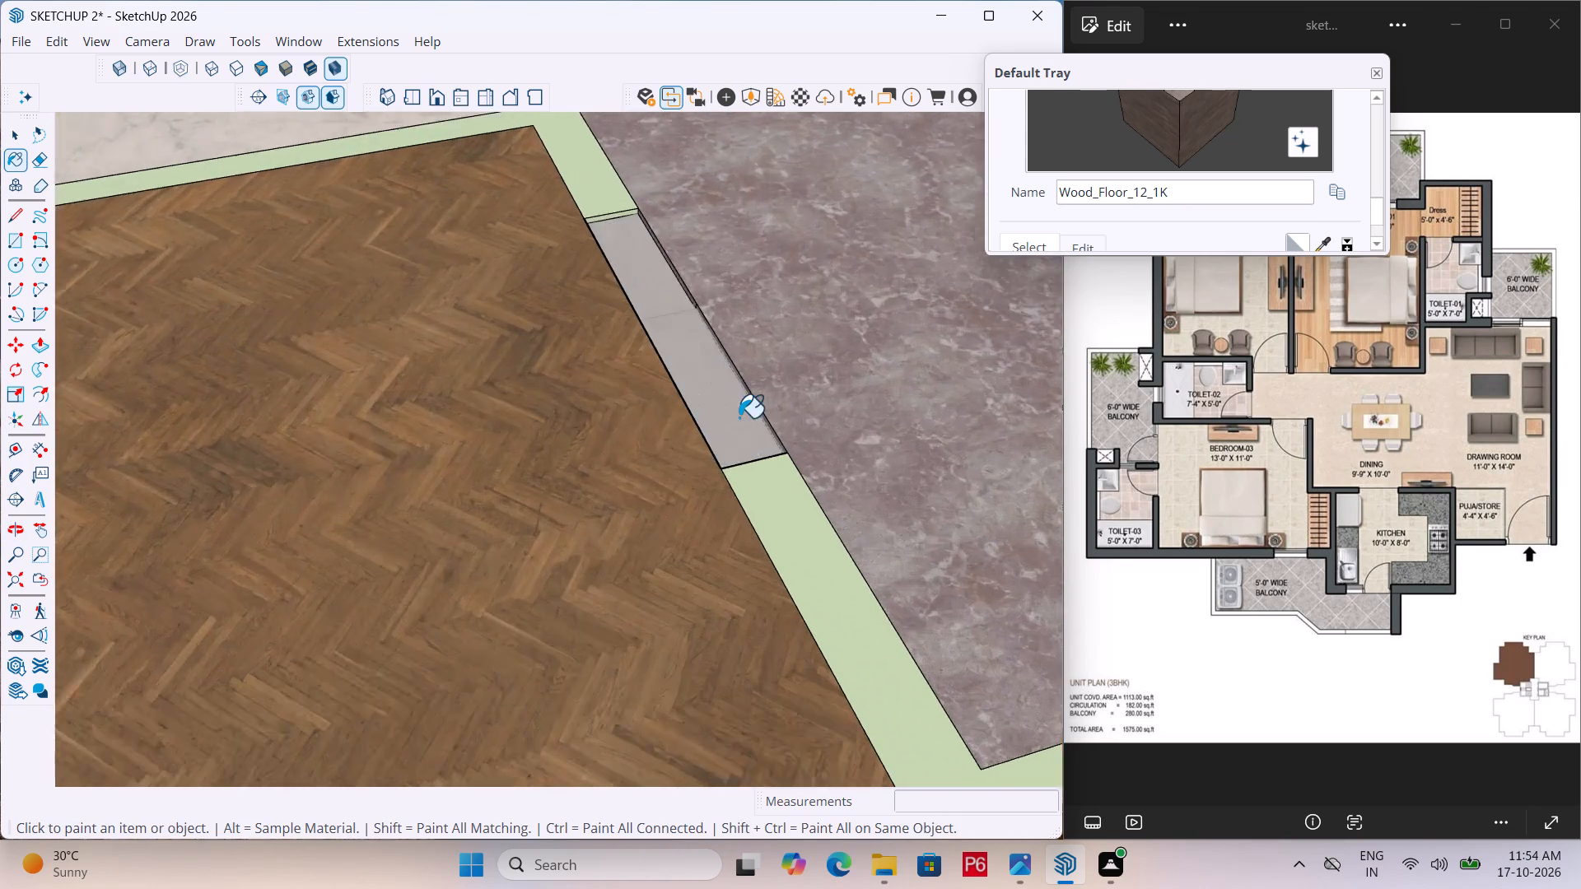
pyautogui.scroll(3, 739, 417)
pyautogui.moveTo(710, 393); pyautogui.dragTo(720, 425, button='middle')
pyautogui.click(745, 403)
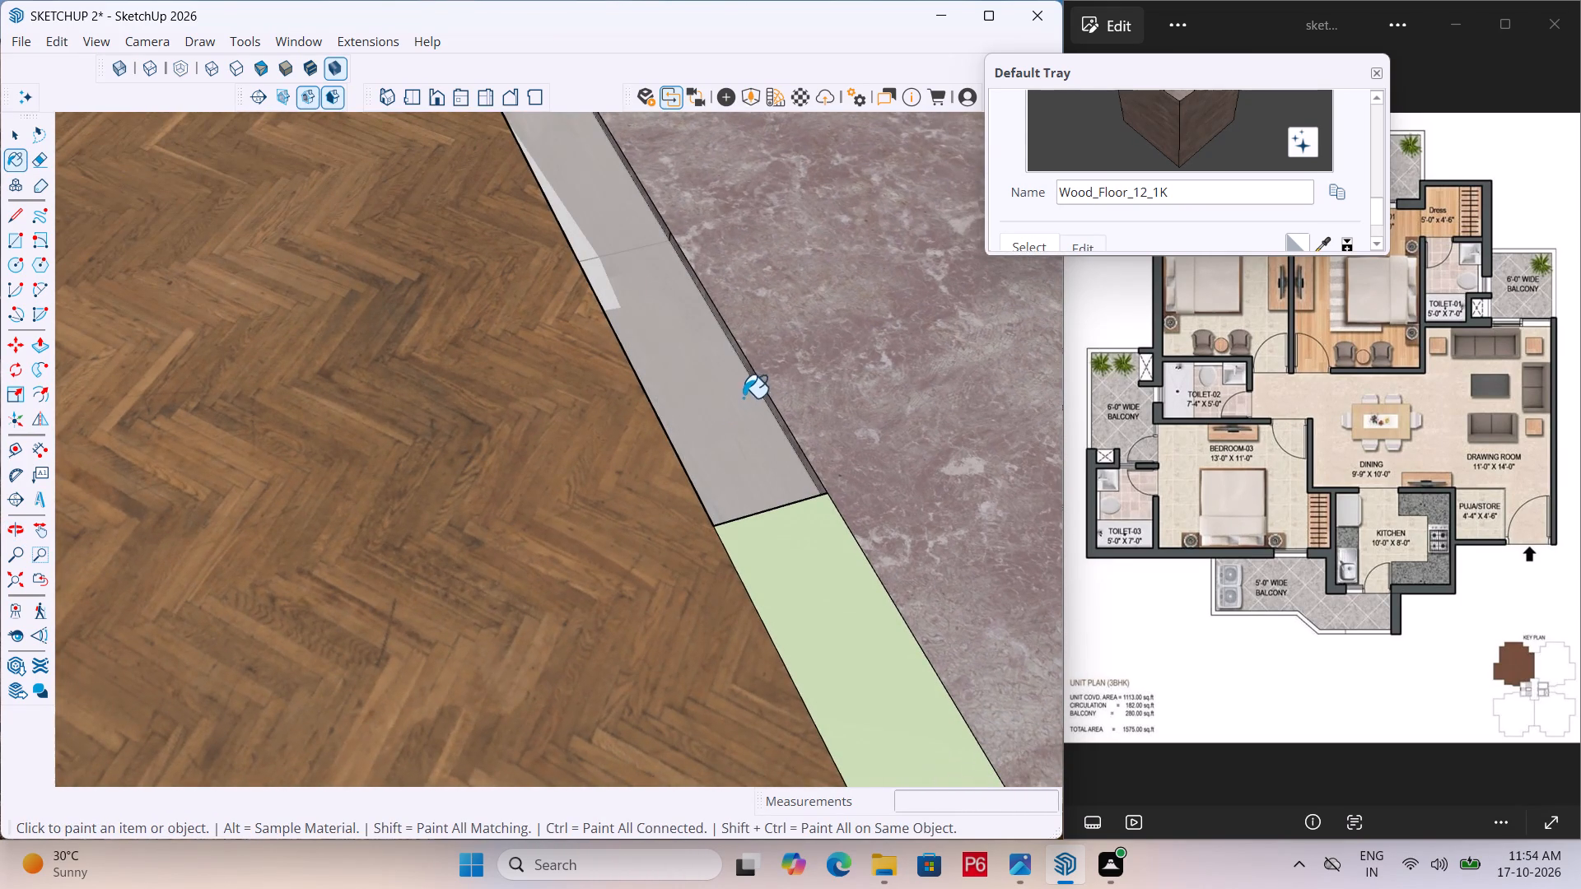
pyautogui.click(652, 222)
# Push/Pull the half of the herringbone bedroom's balcony threshold nearest the dress area by about 1' 10".
pyautogui.press('space')
pyautogui.click(707, 358)
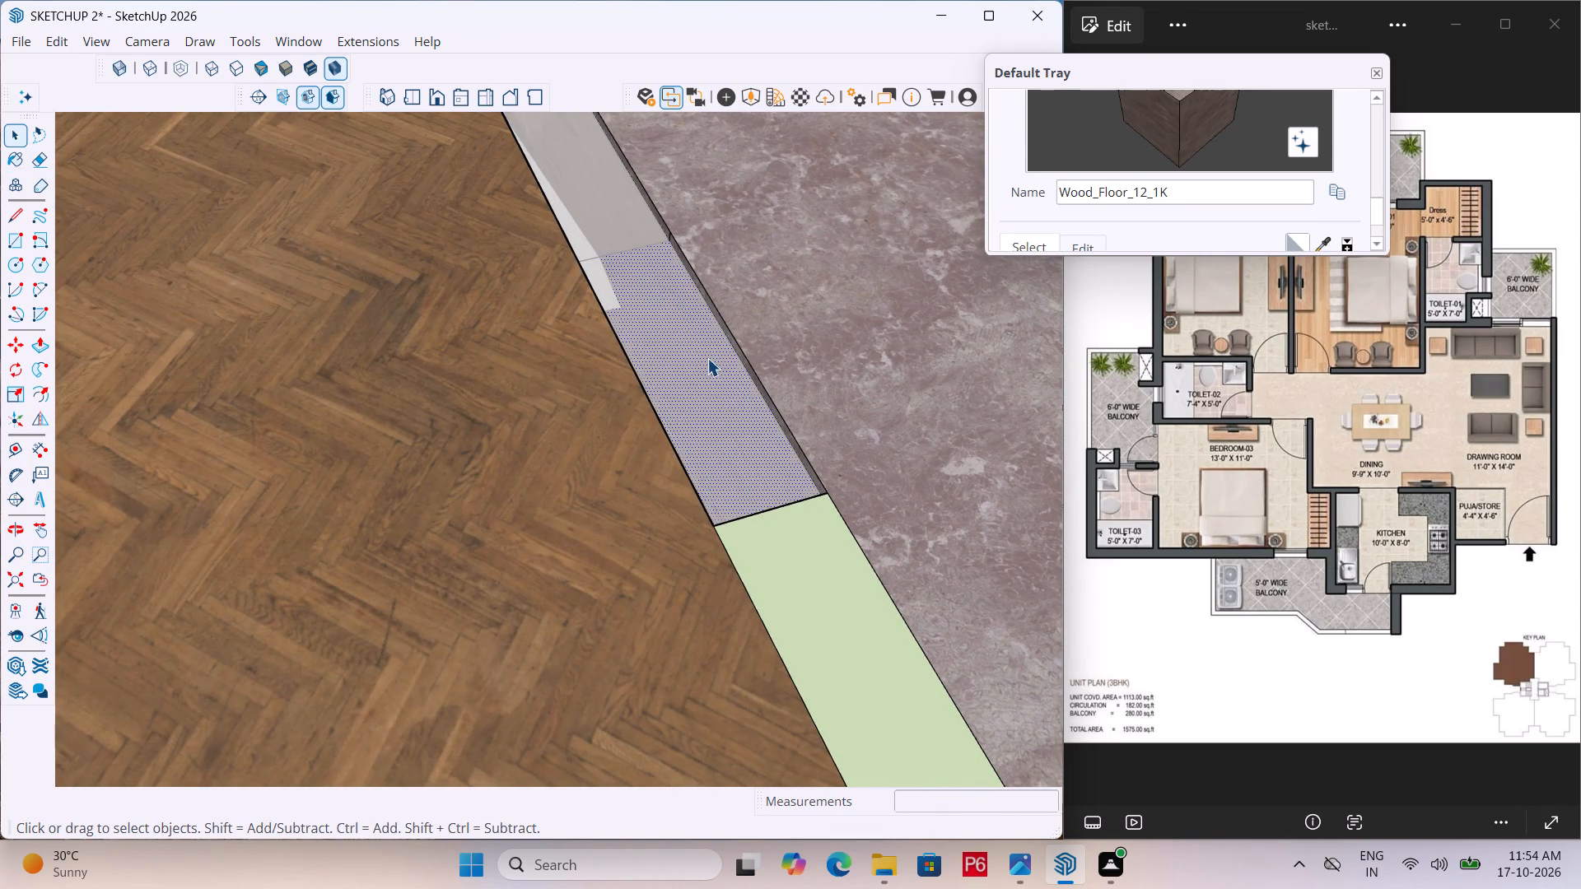
pyautogui.press('p')
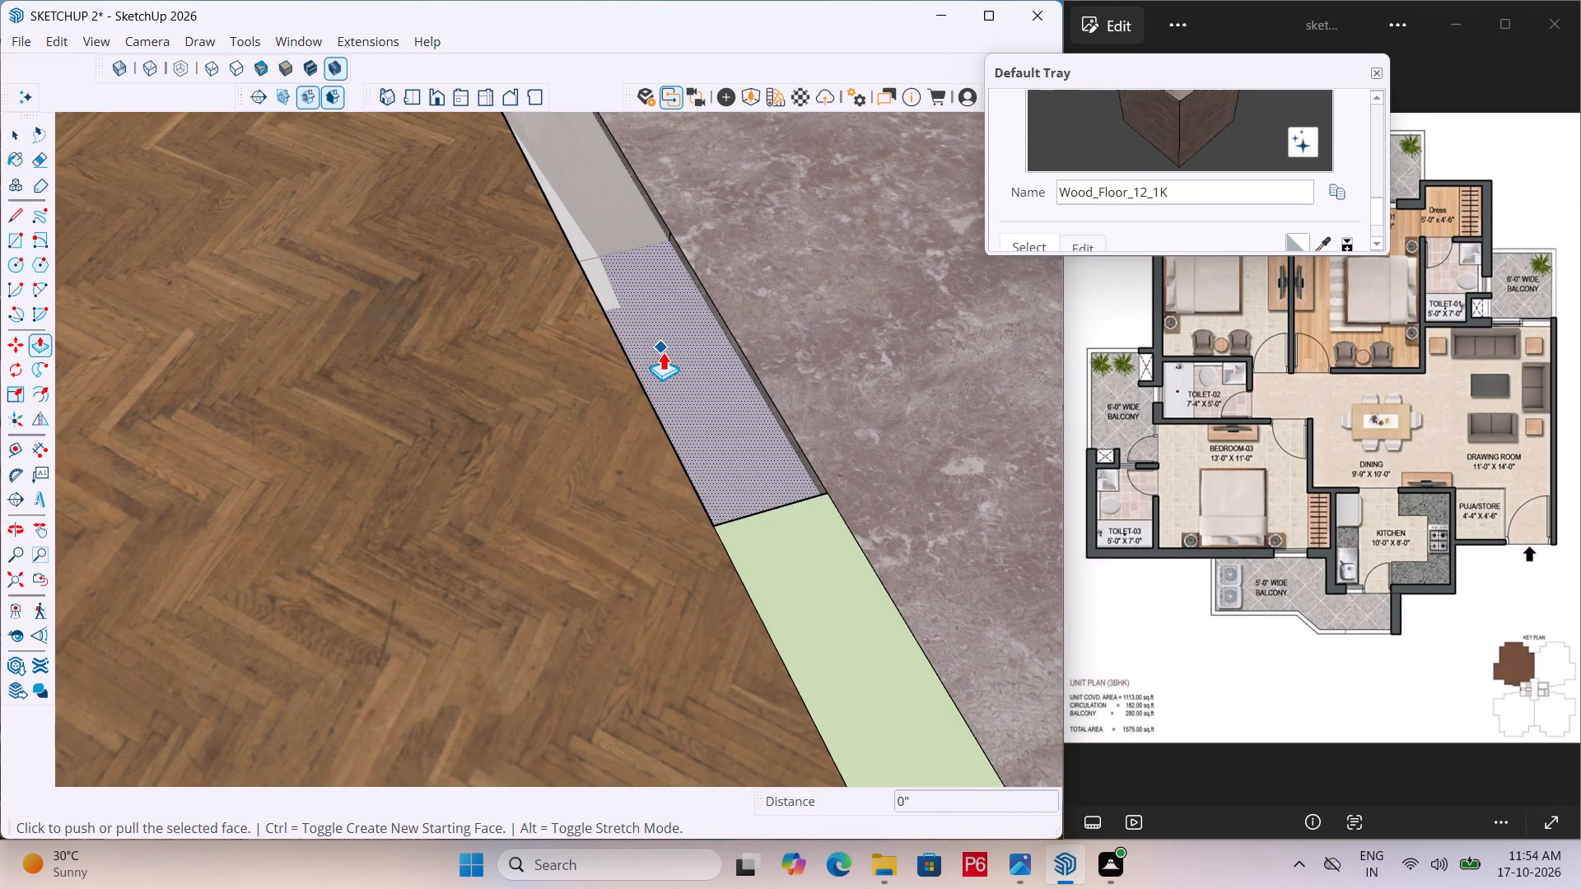
pyautogui.click(675, 355)
pyautogui.scroll(-5, 517, 118)
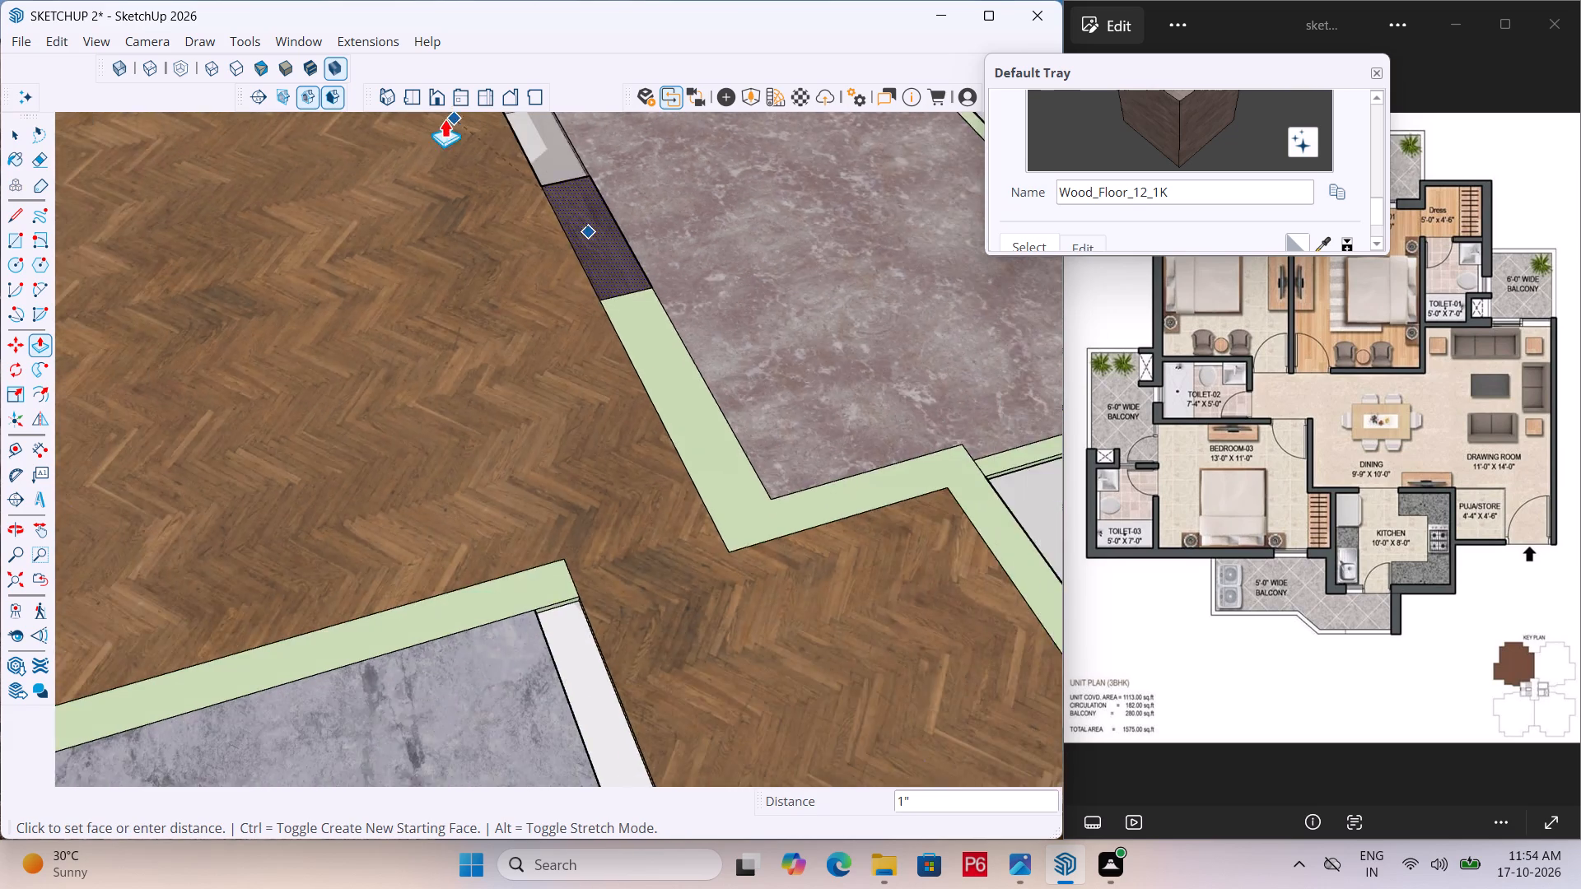
pyautogui.scroll(-9, 445, 119)
pyautogui.click(902, 403)
# Pick Wood_Floor_12_1K from the Wood materials and paint the opening between Toilet-01 and the dress area.
pyautogui.scroll(-3, 678, 290)
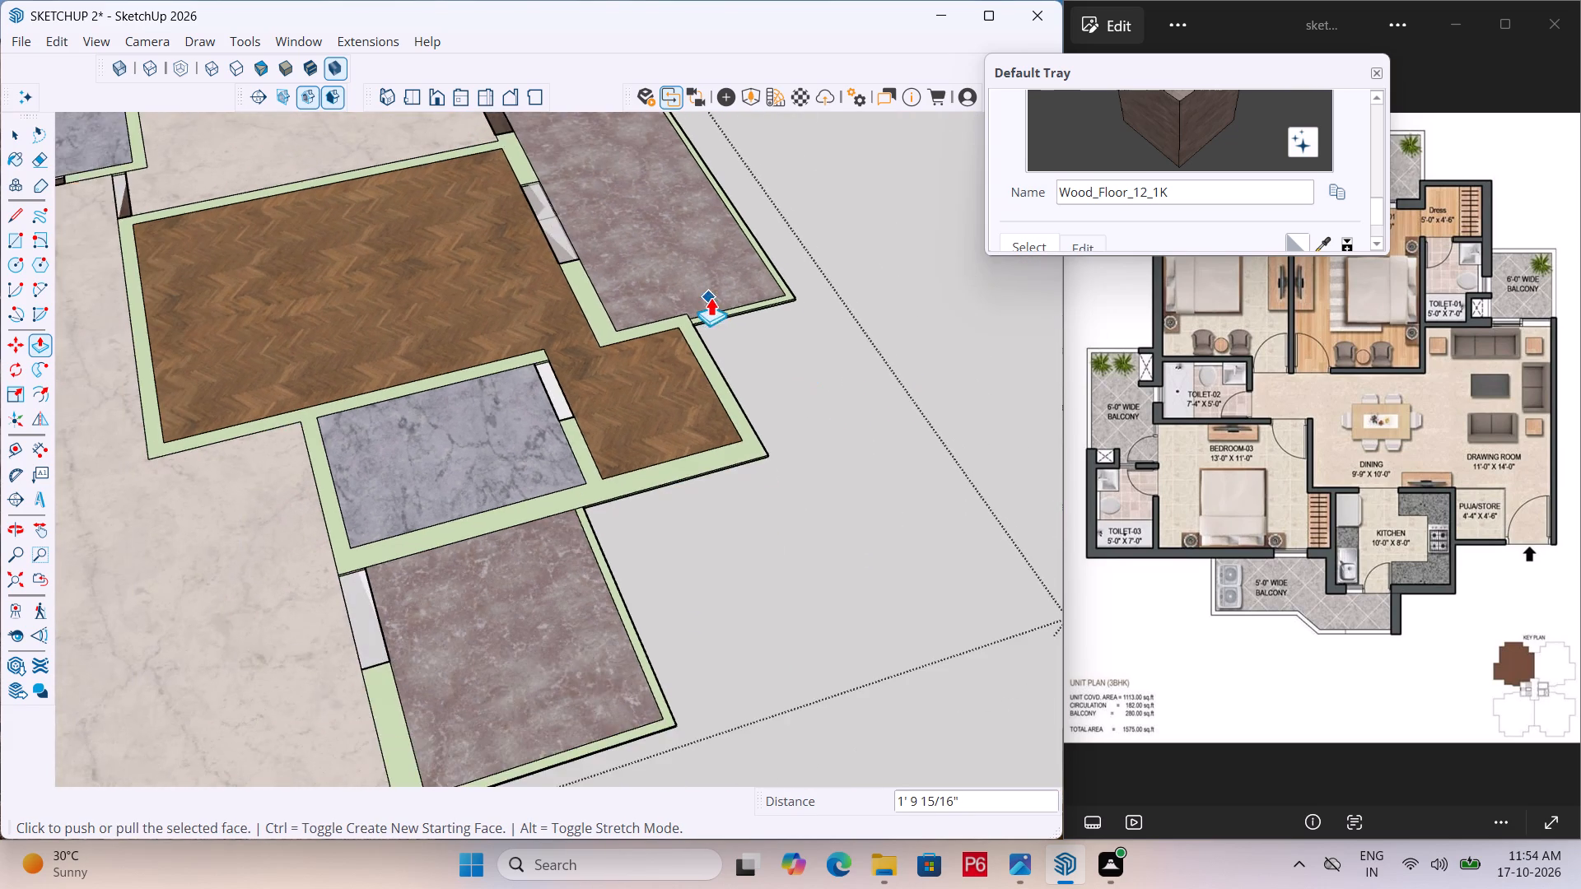
pyautogui.moveTo(450, 338); pyautogui.dragTo(596, 336, button='middle')
pyautogui.scroll(5, 573, 388)
pyautogui.scroll(-2, 1151, 212)
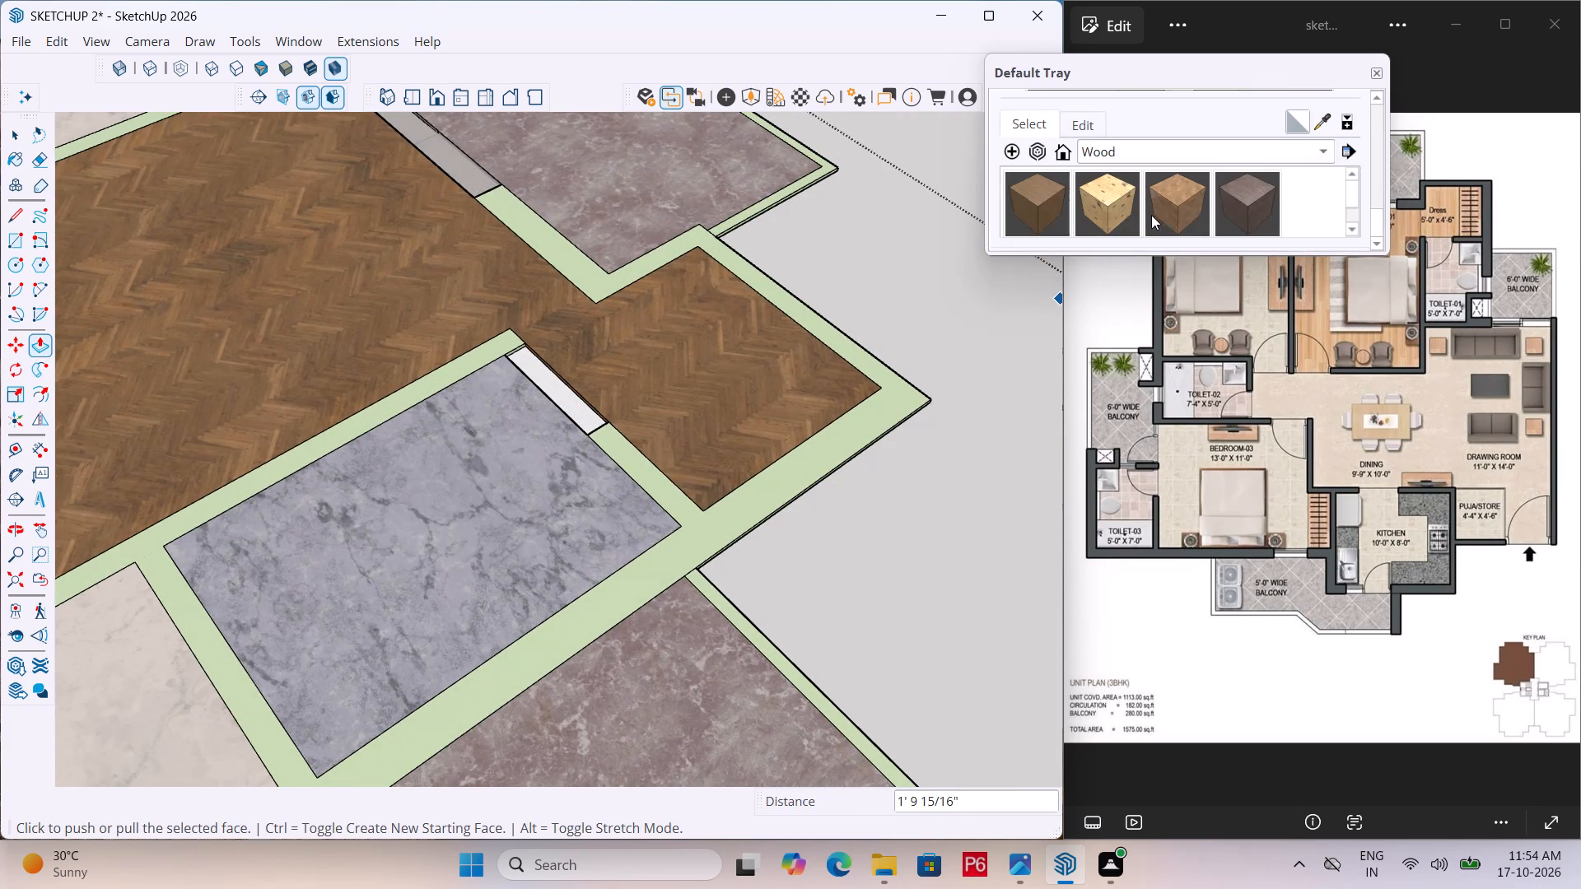
pyautogui.click(1238, 201)
pyautogui.scroll(5, 609, 484)
pyautogui.click(562, 389)
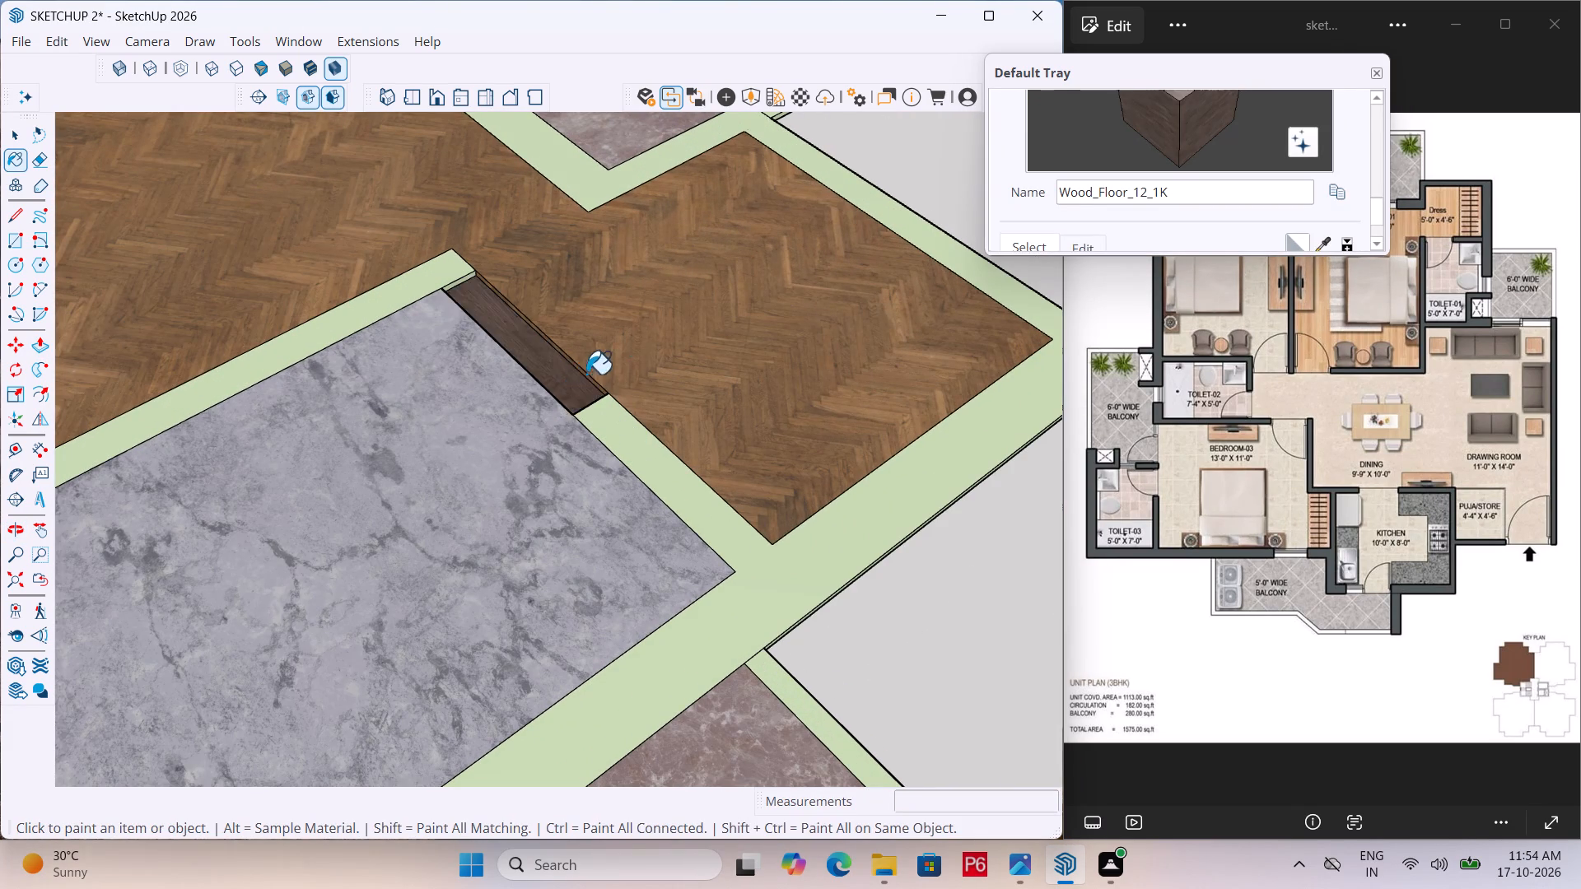
# Paint the drawing room's balcony opening and its outer-wall opening with Wood_Floor_12_1K.
pyautogui.scroll(-7, 795, 354)
pyautogui.scroll(-6, 584, 507)
pyautogui.scroll(6, 595, 649)
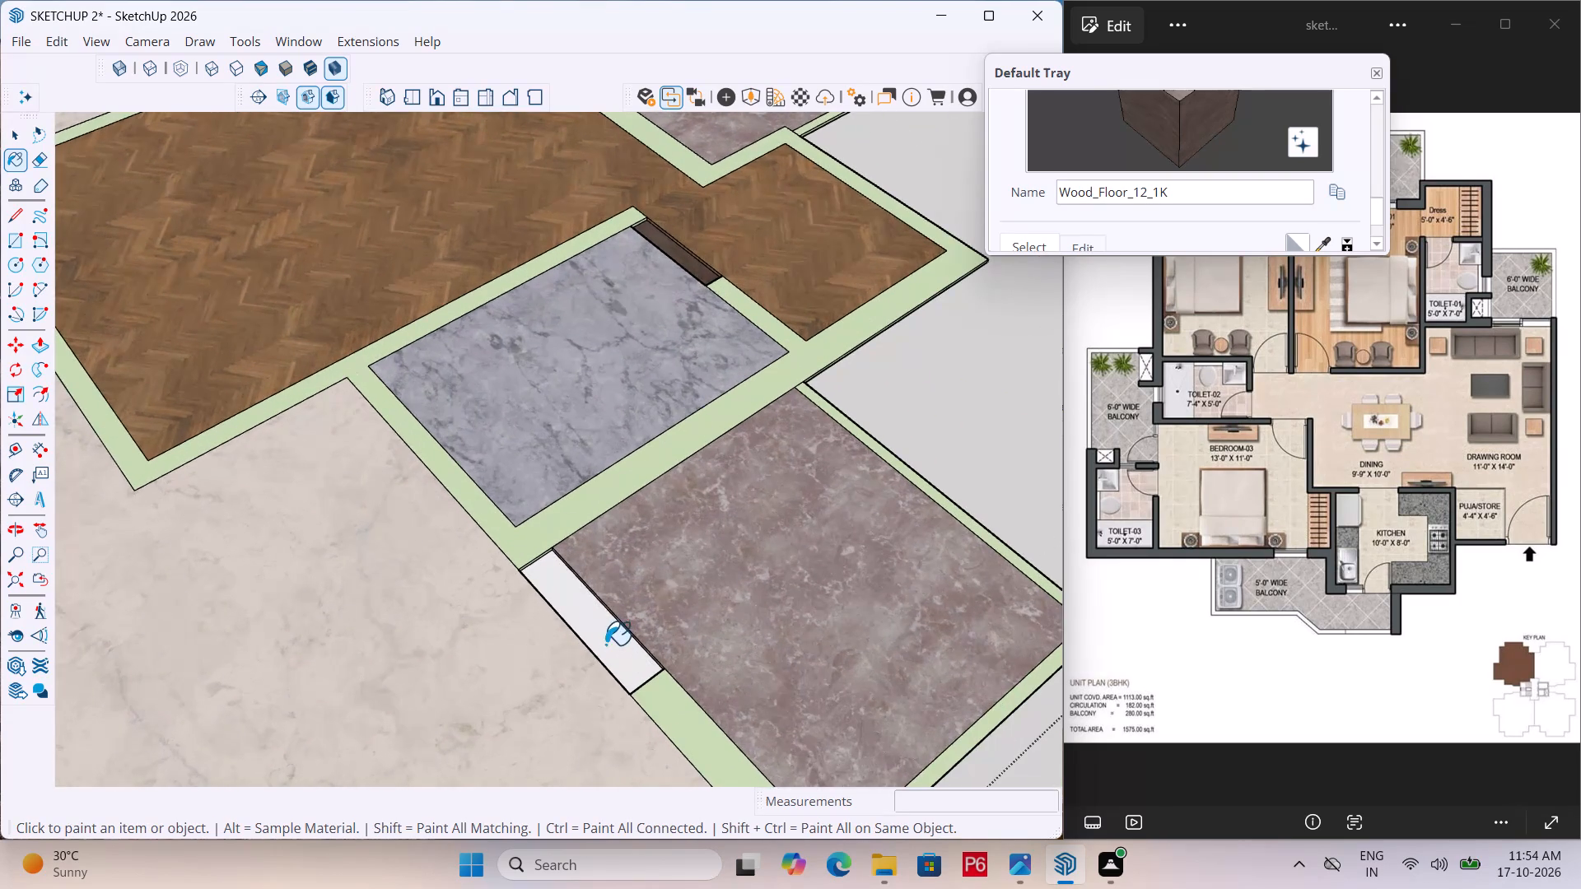
pyautogui.click(605, 645)
pyautogui.scroll(-17, 720, 456)
pyautogui.scroll(7, 675, 656)
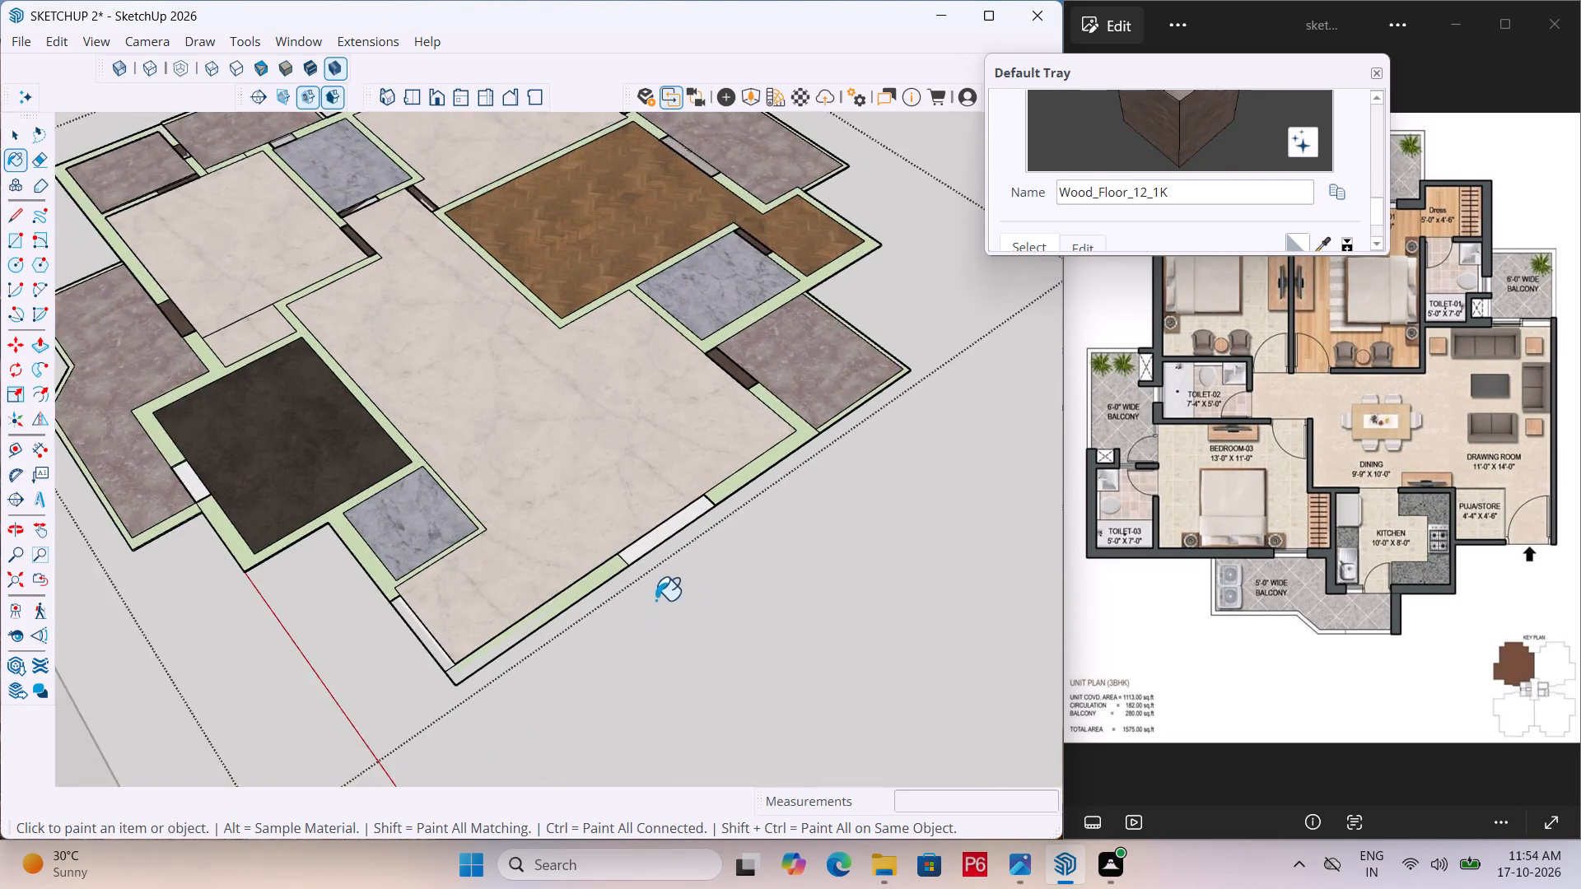
pyautogui.scroll(5, 655, 600)
pyautogui.click(656, 501)
# Paint the entrance opening beside the puja/store and the kitchen's balcony opening with Wood_Floor_12_1K.
pyautogui.click(249, 659)
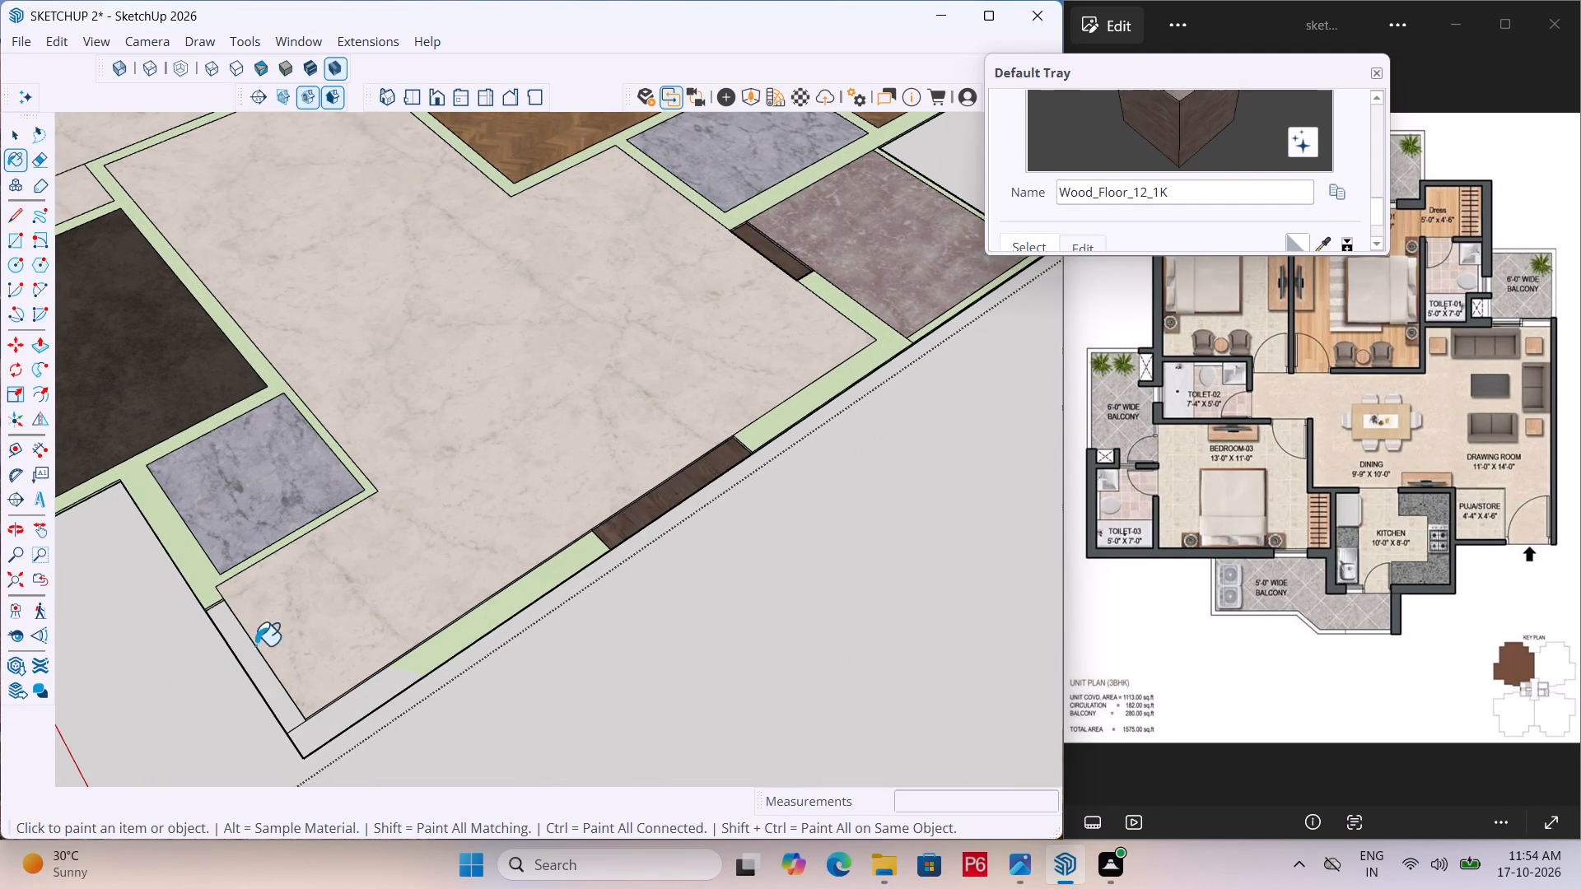
pyautogui.scroll(1, 152, 700)
pyautogui.scroll(-6, 674, 528)
pyautogui.scroll(6, 513, 608)
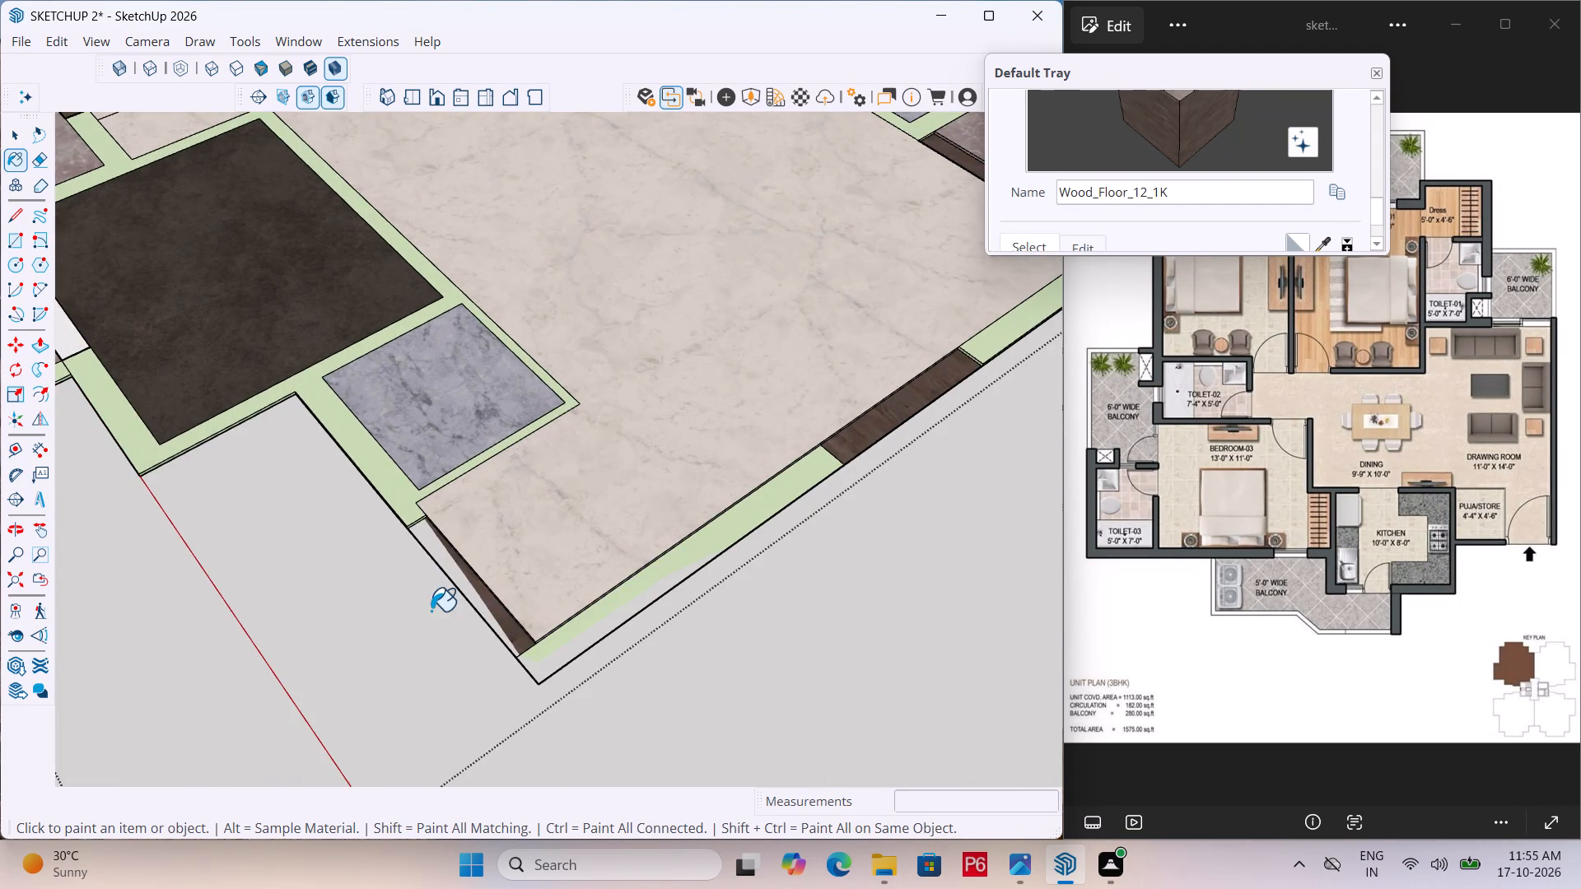
pyautogui.scroll(-6, 472, 616)
pyautogui.scroll(5, 269, 431)
pyautogui.click(217, 467)
# Save the model.
pyautogui.scroll(-6, 596, 572)
pyautogui.scroll(-4, 217, 538)
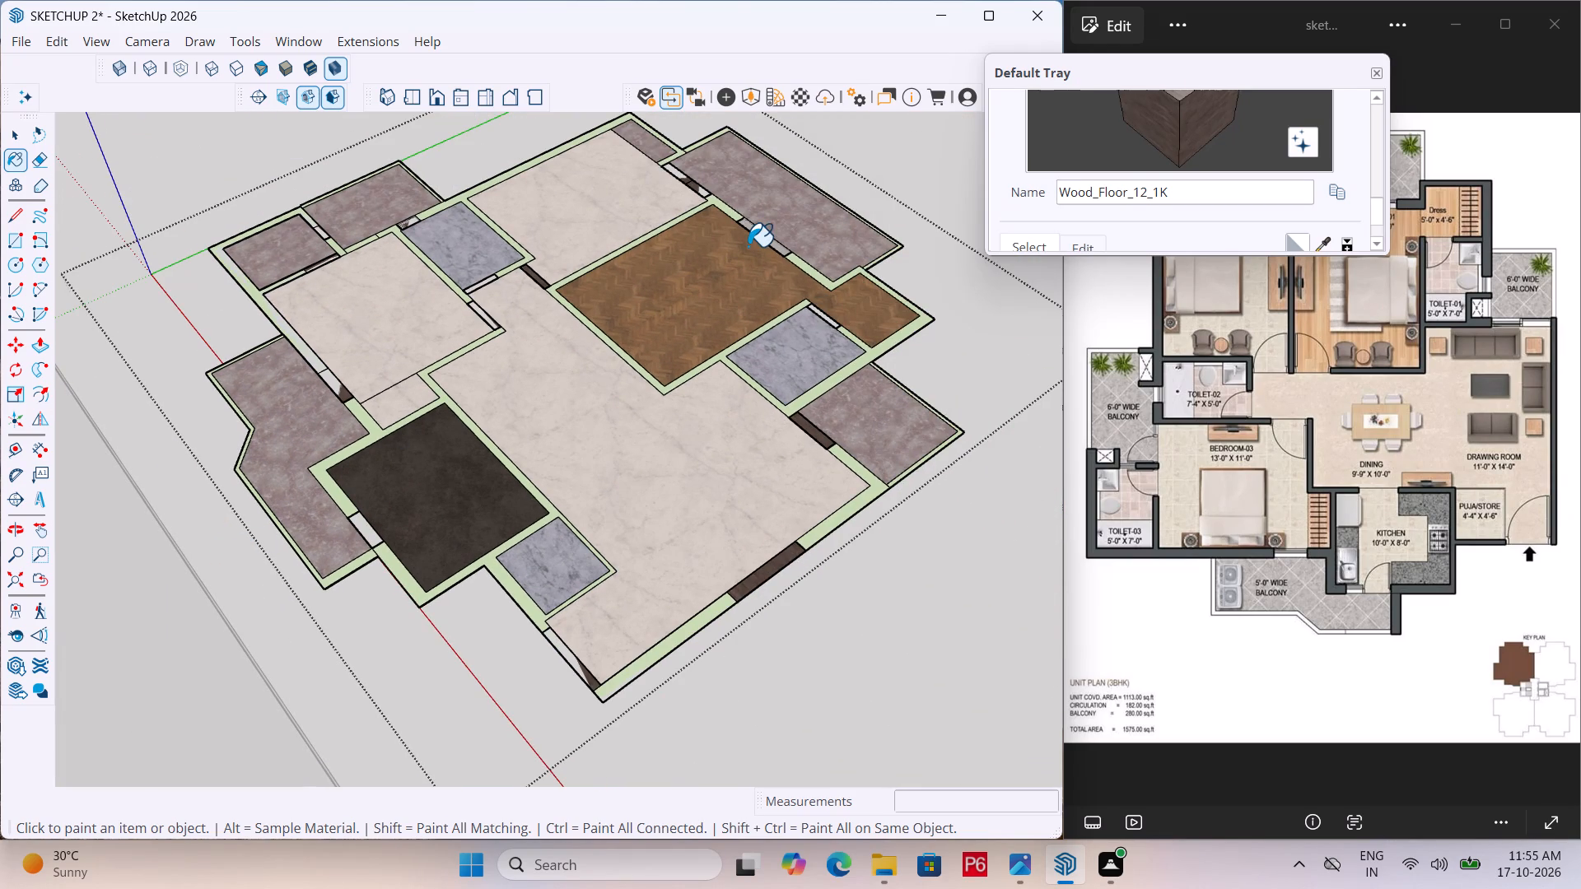
pyautogui.scroll(7, 737, 241)
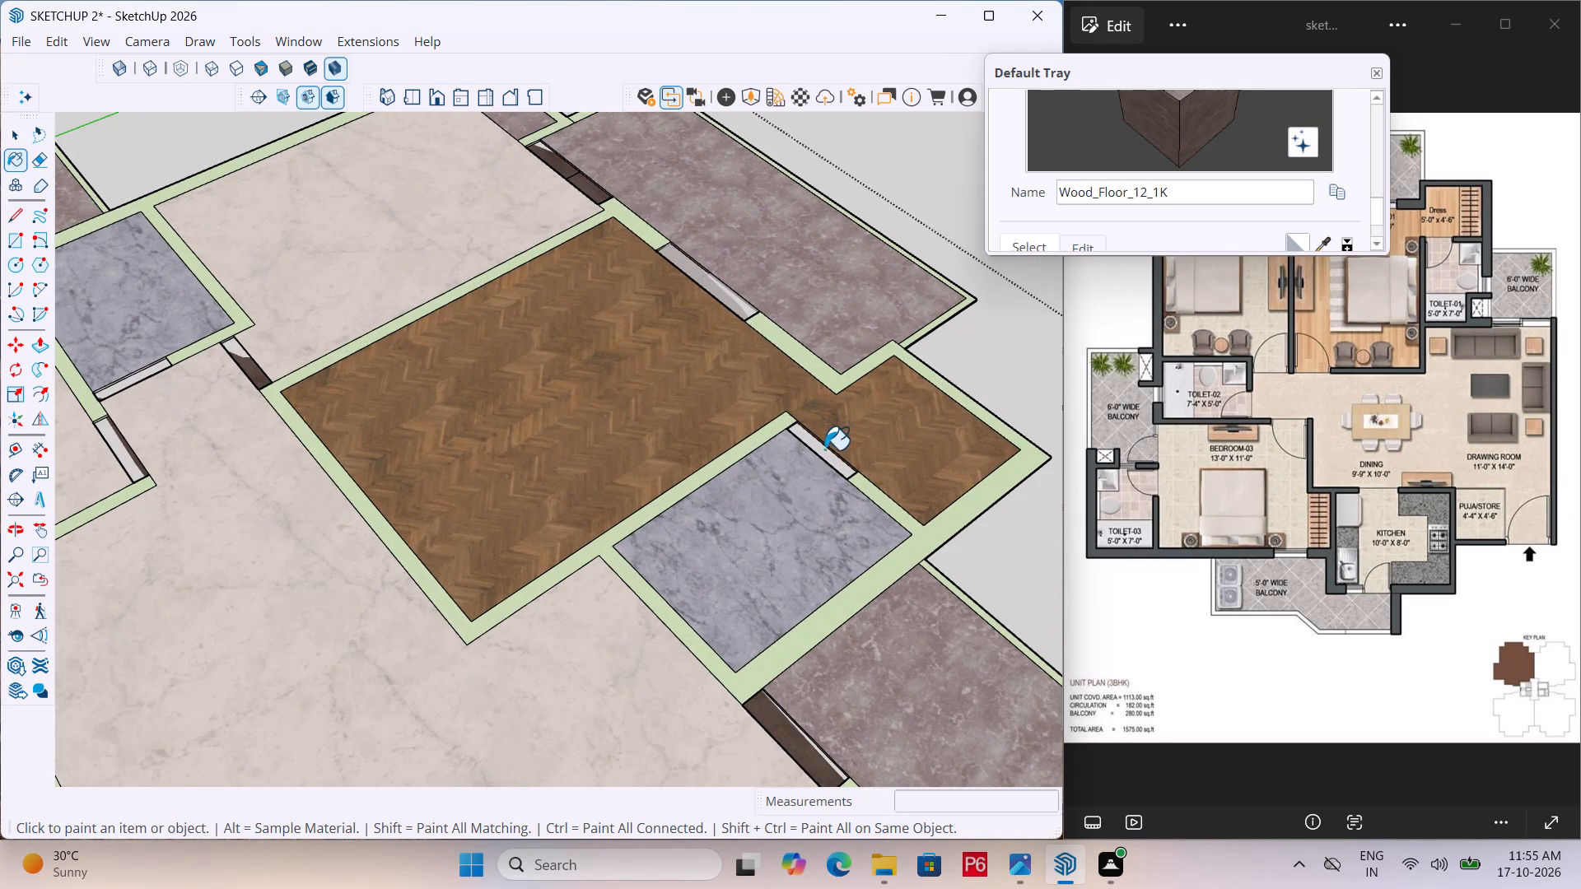
pyautogui.scroll(6, 826, 455)
pyautogui.scroll(-7, 697, 426)
pyautogui.scroll(-7, 804, 428)
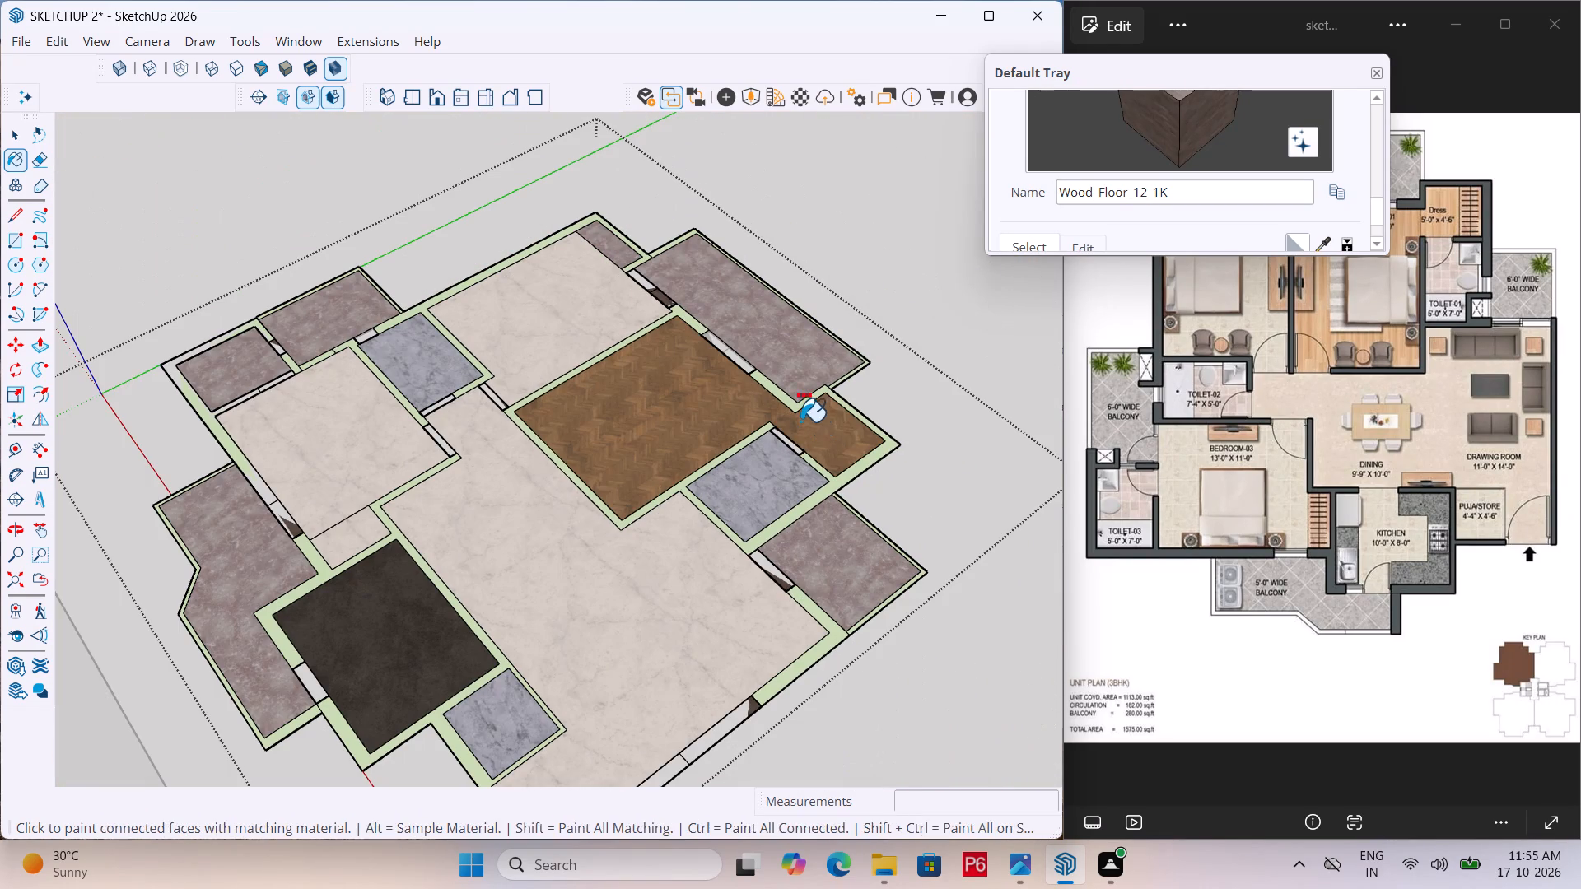
pyautogui.hotkey('ctrl', 's')
pyautogui.hotkey('ctrl', 's')
pyautogui.hotkey('ctrl', 's')
pyautogui.hotkey('ctrl', 's')
pyautogui.hotkey('ctrl', 's')
# Examine the painted thresholds around Bedroom-03, the kitchen and the balconies from several angles.
pyautogui.keyDown('ctrl'); pyautogui.scroll(-4, 702, 473); pyautogui.keyUp('ctrl')
pyautogui.scroll(2, 329, 454)
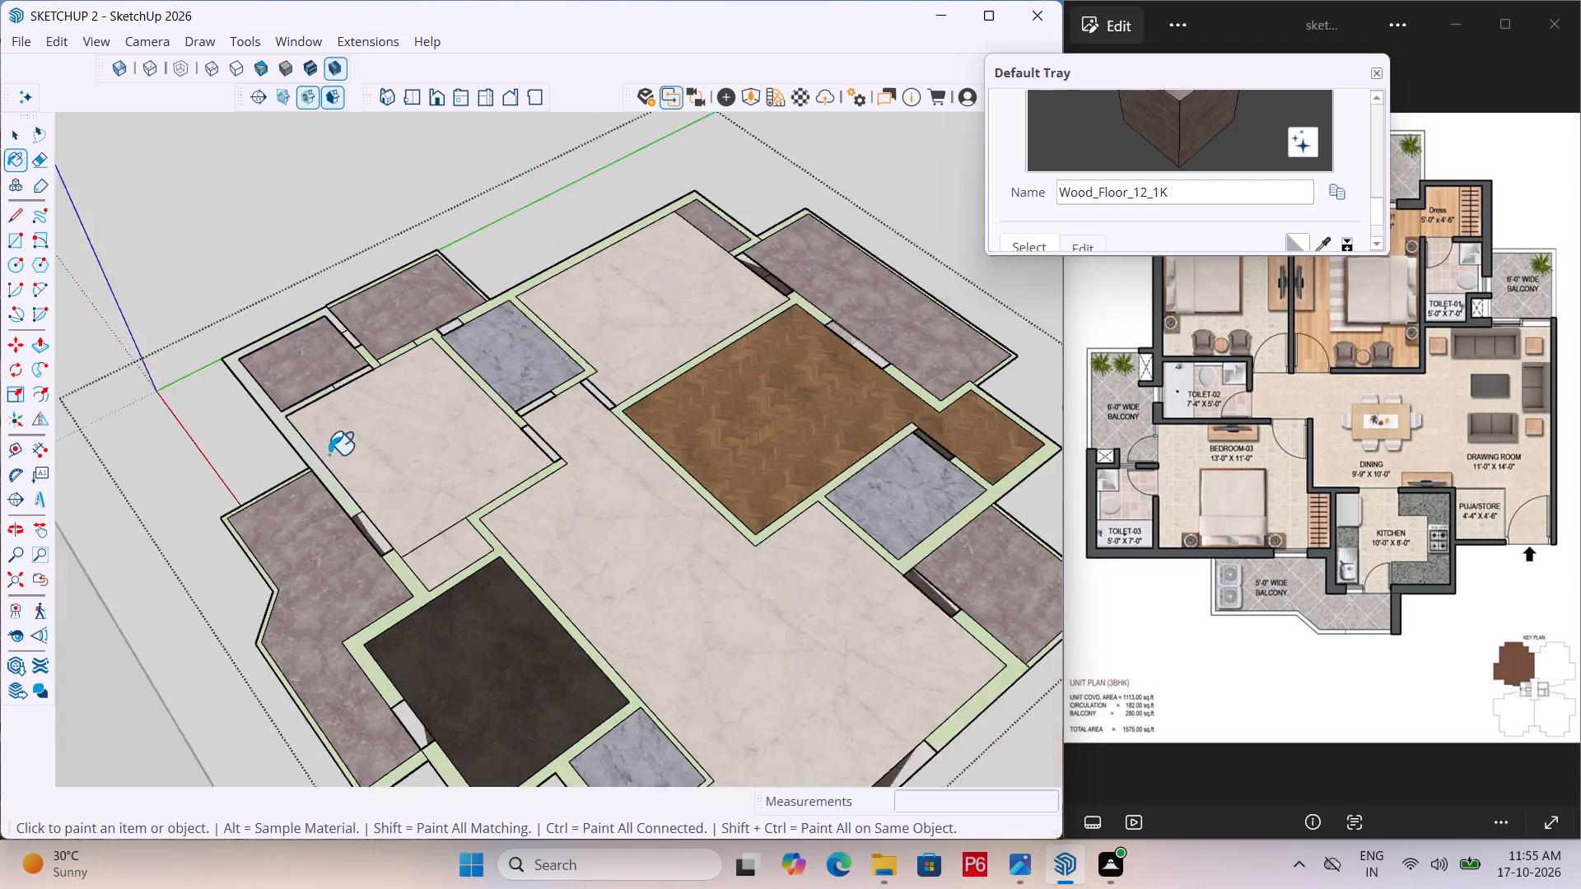
pyautogui.scroll(9, 329, 454)
pyautogui.scroll(-10, 403, 375)
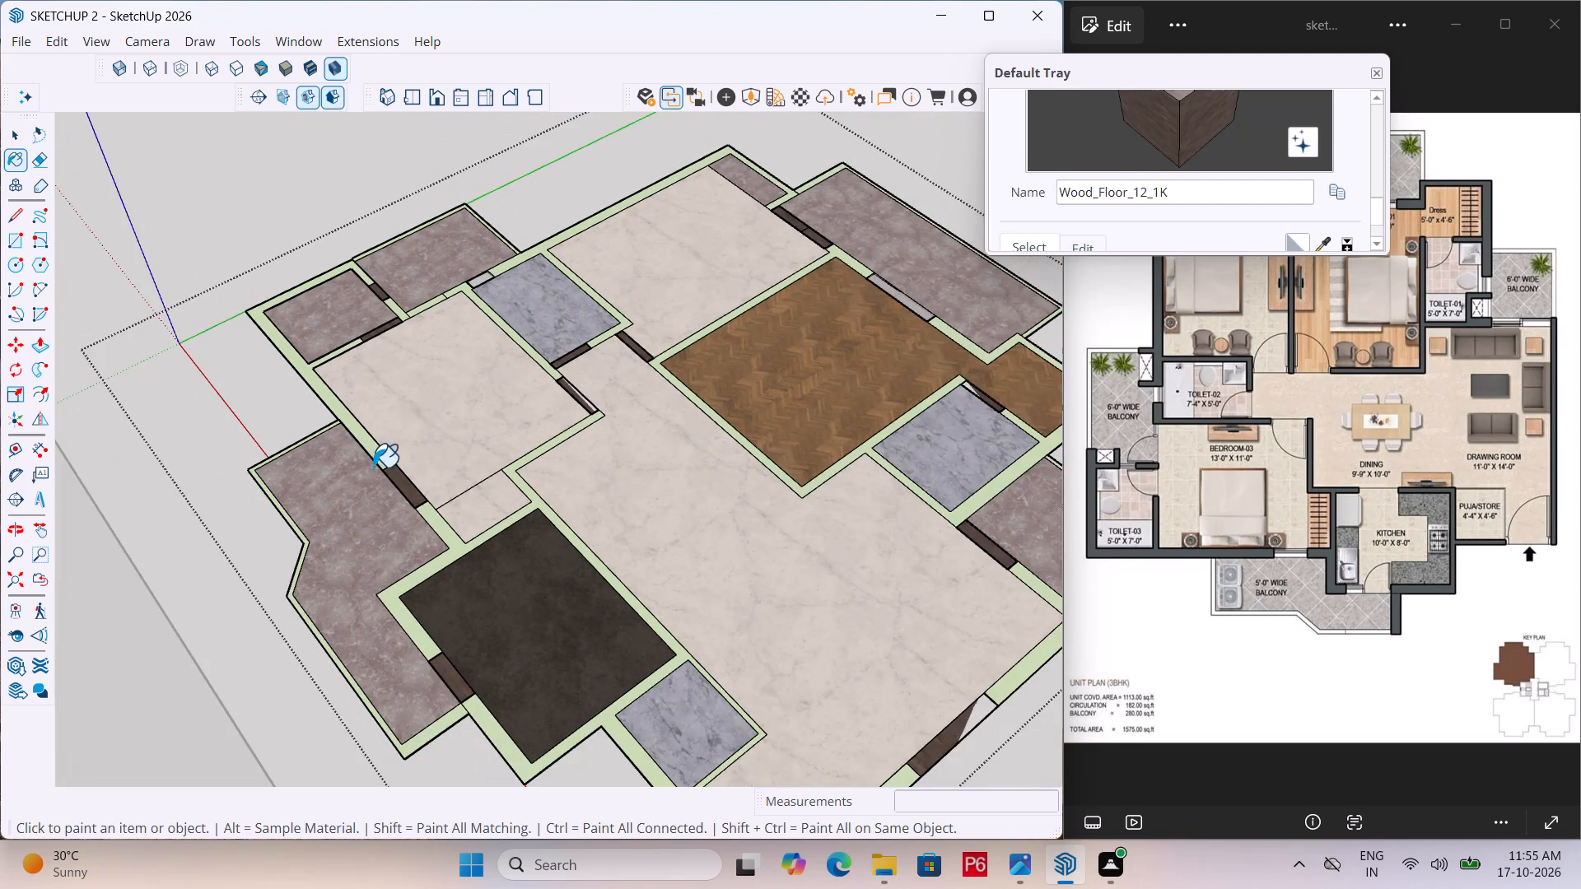
pyautogui.scroll(7, 375, 467)
pyautogui.scroll(2, 392, 236)
pyautogui.moveTo(392, 238); pyautogui.dragTo(392, 329, button='middle')
pyautogui.scroll(-4, 443, 330)
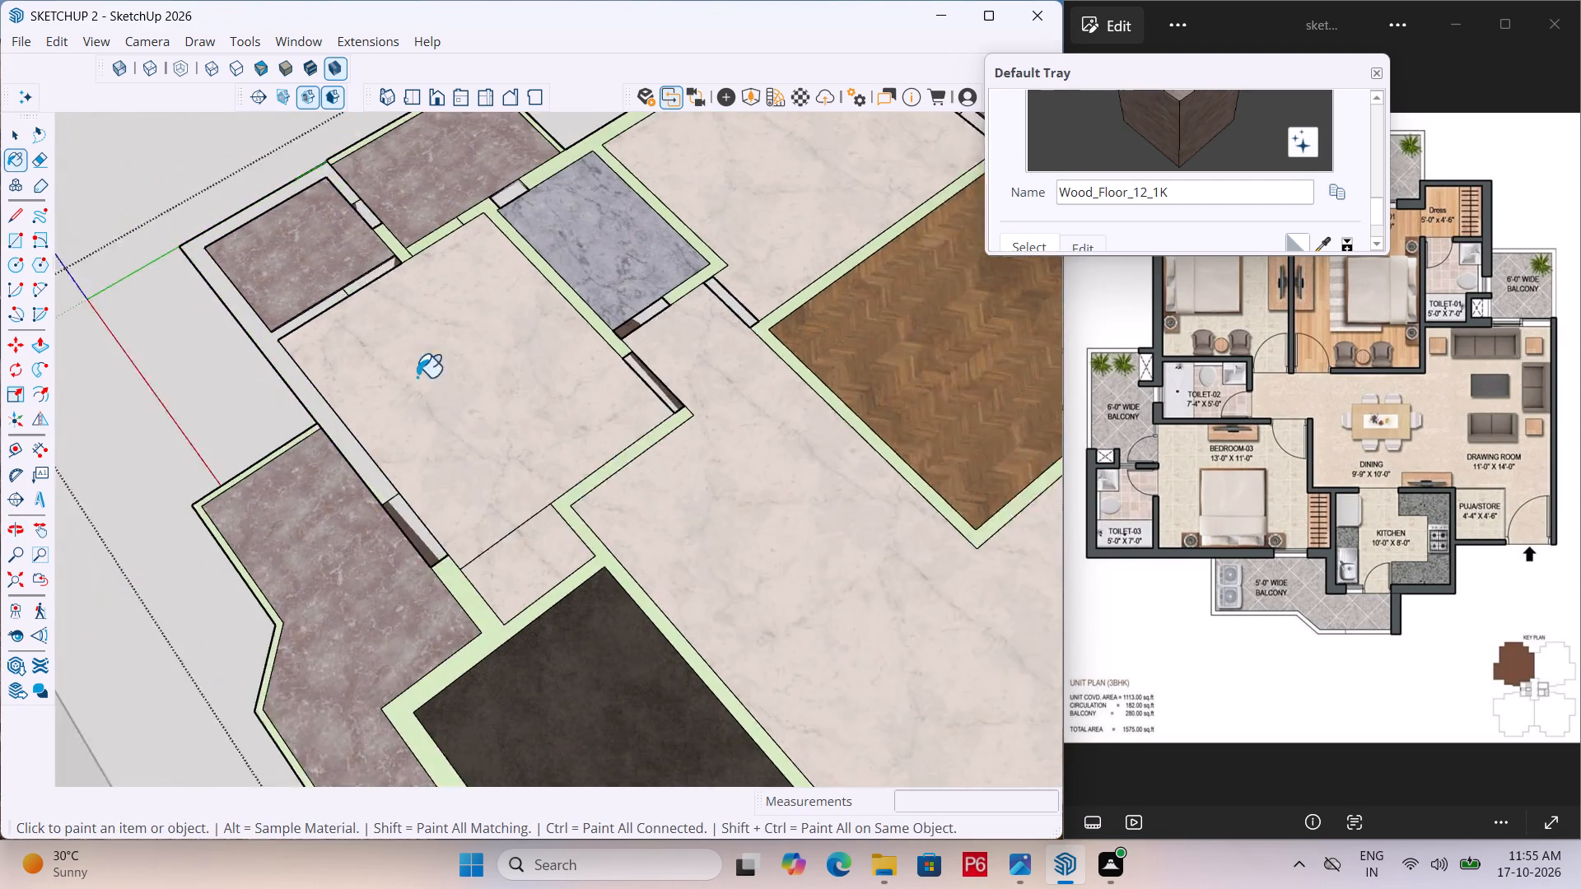
pyautogui.scroll(-2, 417, 377)
pyautogui.scroll(1, 393, 471)
pyautogui.moveTo(393, 465); pyautogui.dragTo(375, 298, button='middle')
pyautogui.scroll(-6, 417, 372)
pyautogui.scroll(7, 453, 596)
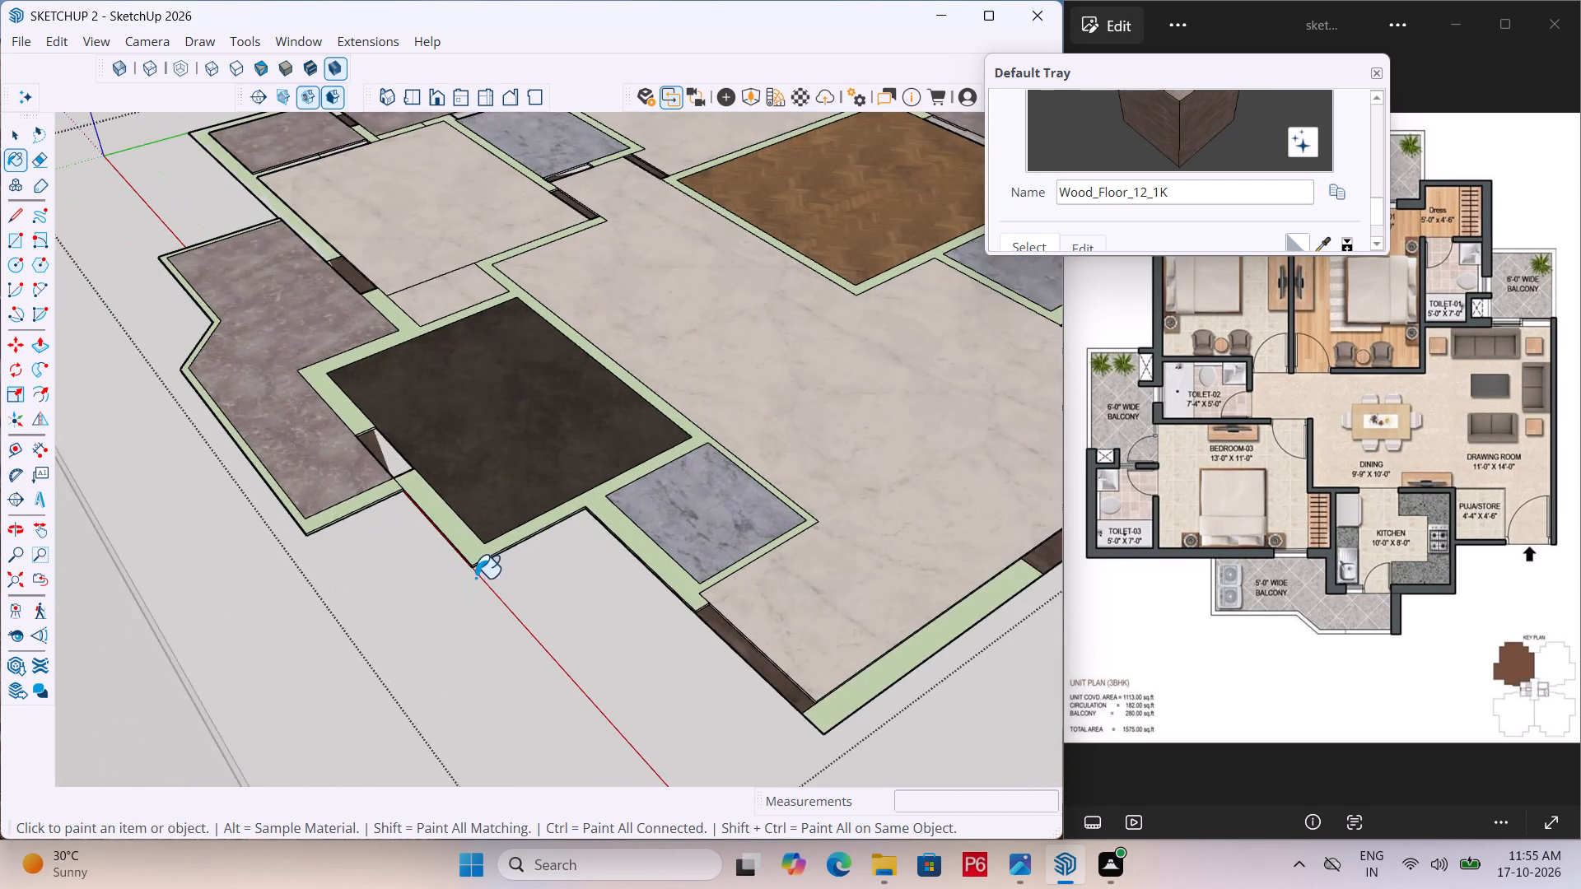
pyautogui.scroll(1, 454, 565)
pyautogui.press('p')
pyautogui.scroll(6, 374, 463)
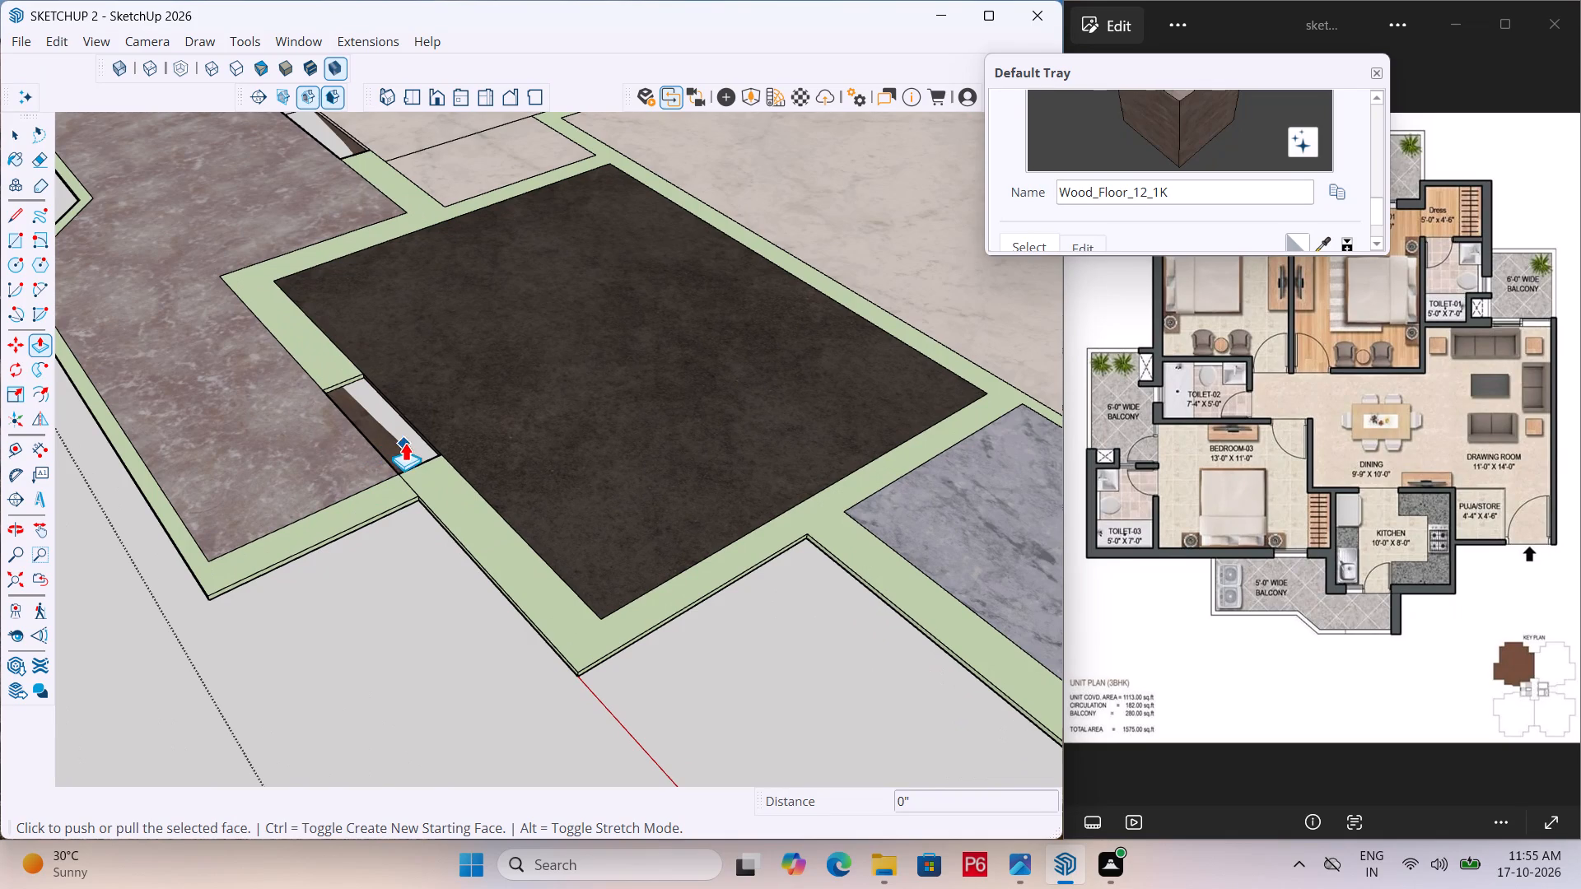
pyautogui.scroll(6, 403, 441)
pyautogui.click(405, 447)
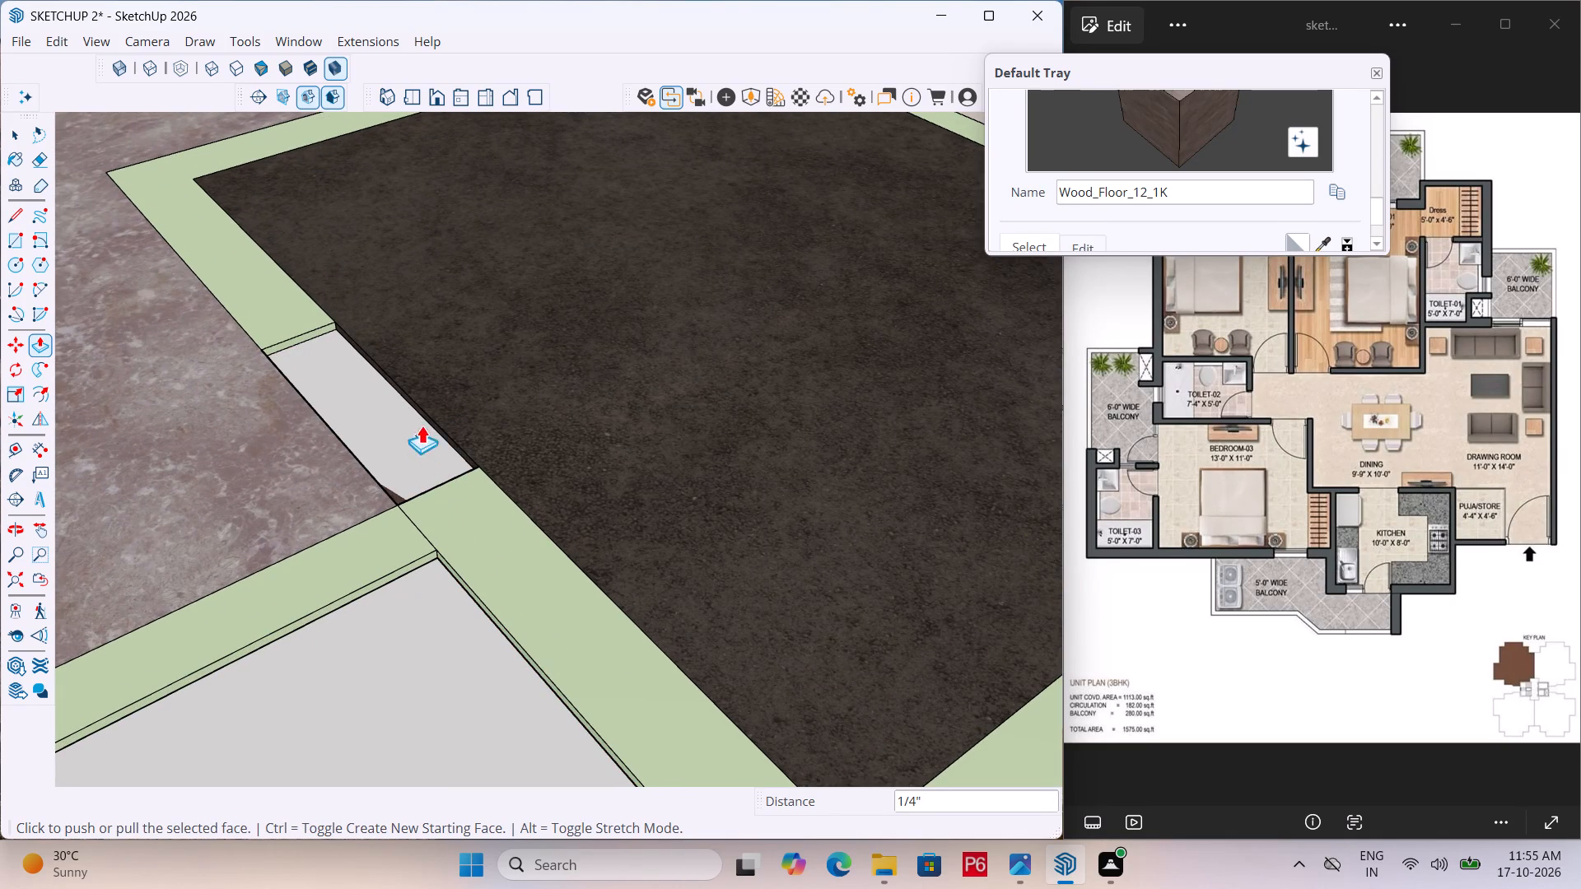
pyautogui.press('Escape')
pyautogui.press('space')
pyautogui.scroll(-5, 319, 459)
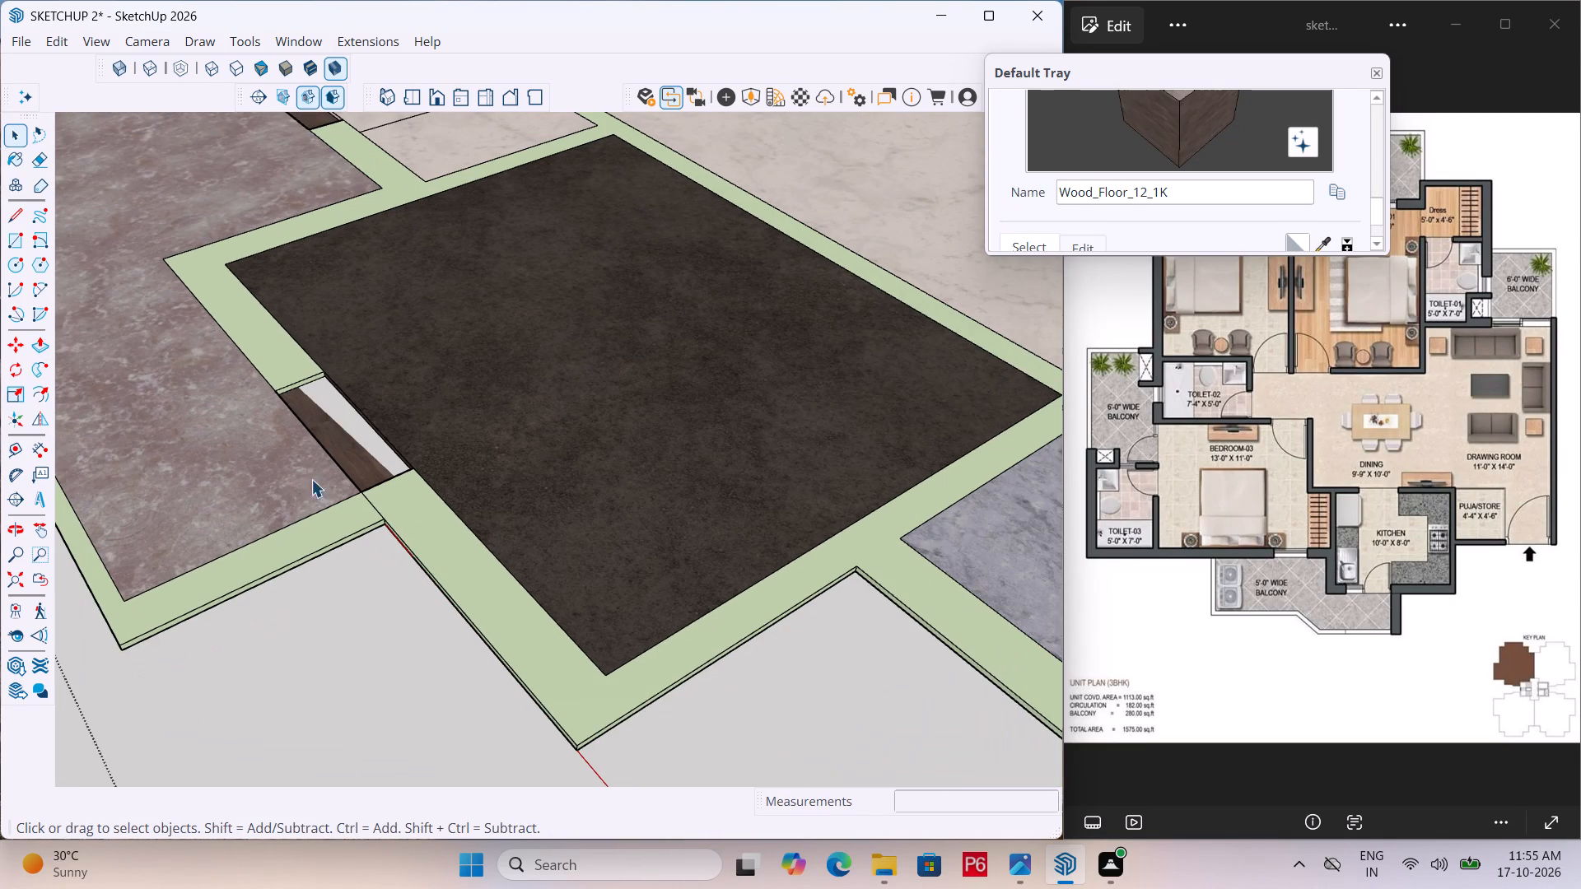
# Push/Pull the kitchen's balcony threshold face by 1" to match the kitchen floor level.
pyautogui.doubleClick(506, 457)
pyautogui.doubleClick(332, 482)
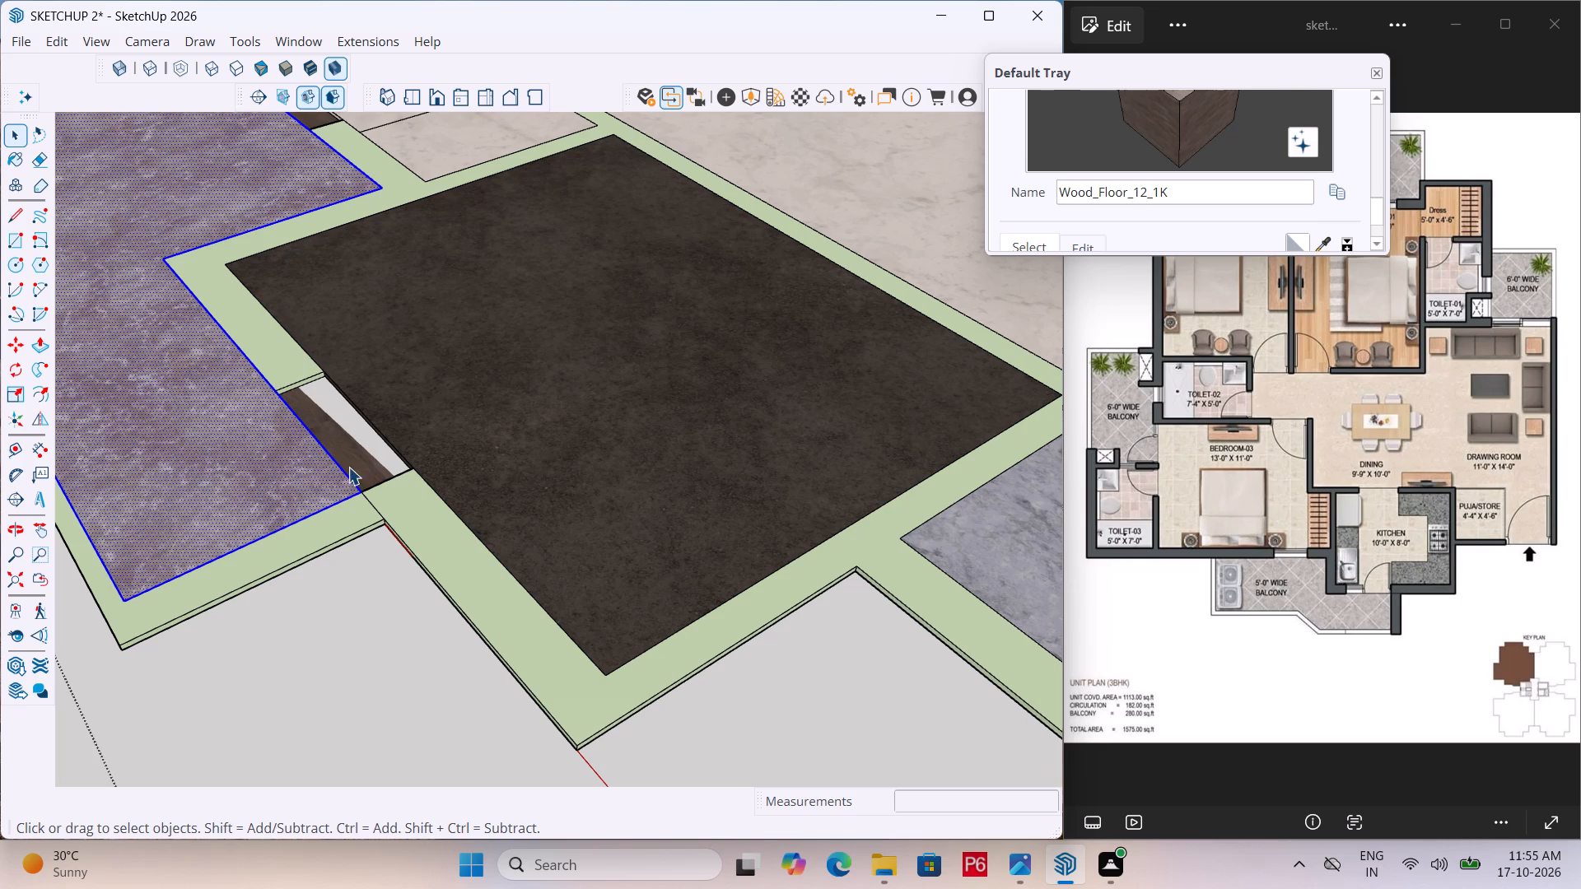
pyautogui.click(361, 455)
pyautogui.press('p')
pyautogui.click(363, 455)
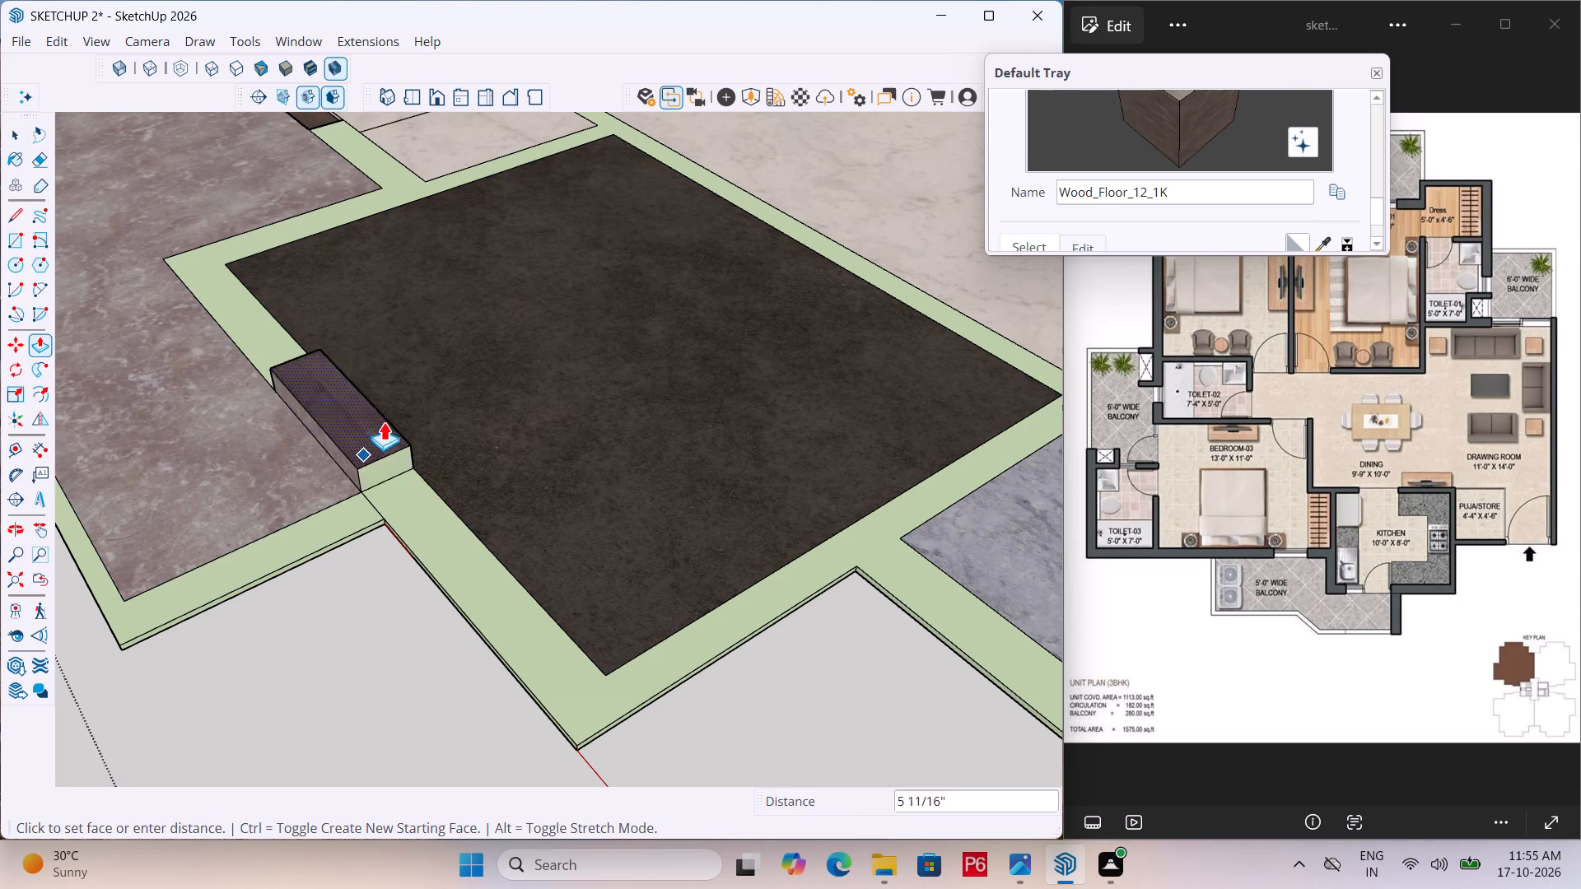
pyautogui.click(475, 412)
pyautogui.scroll(-6, 226, 444)
pyautogui.scroll(-2, 366, 361)
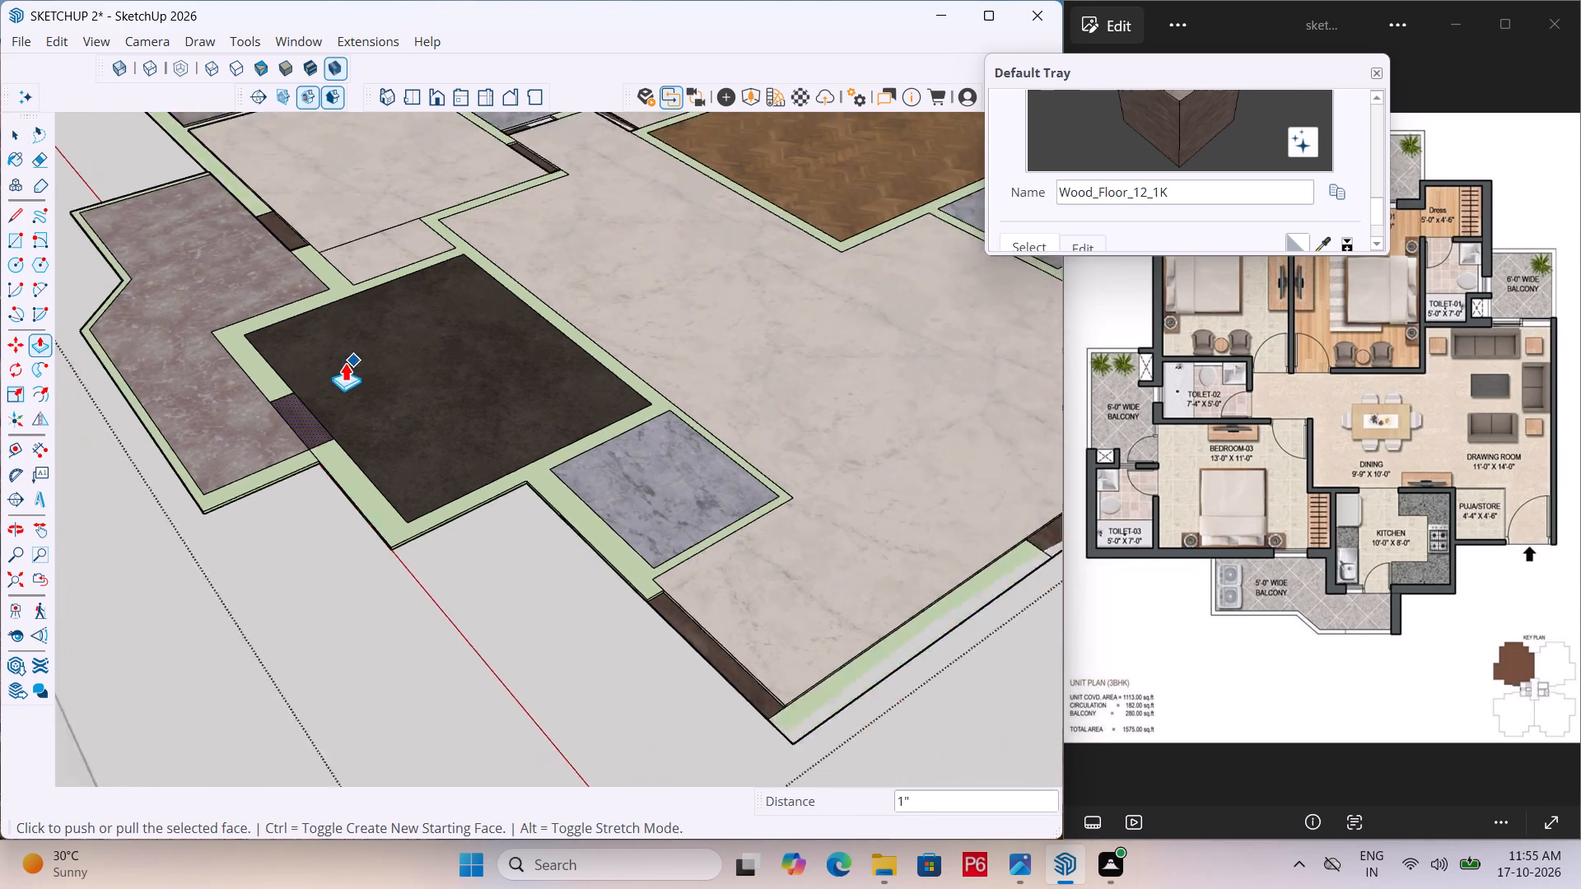
# Push/Pull the entrance threshold face beside the puja/store by 1" to match the adjoining floor level.
pyautogui.scroll(-4, 345, 362)
pyautogui.scroll(14, 589, 539)
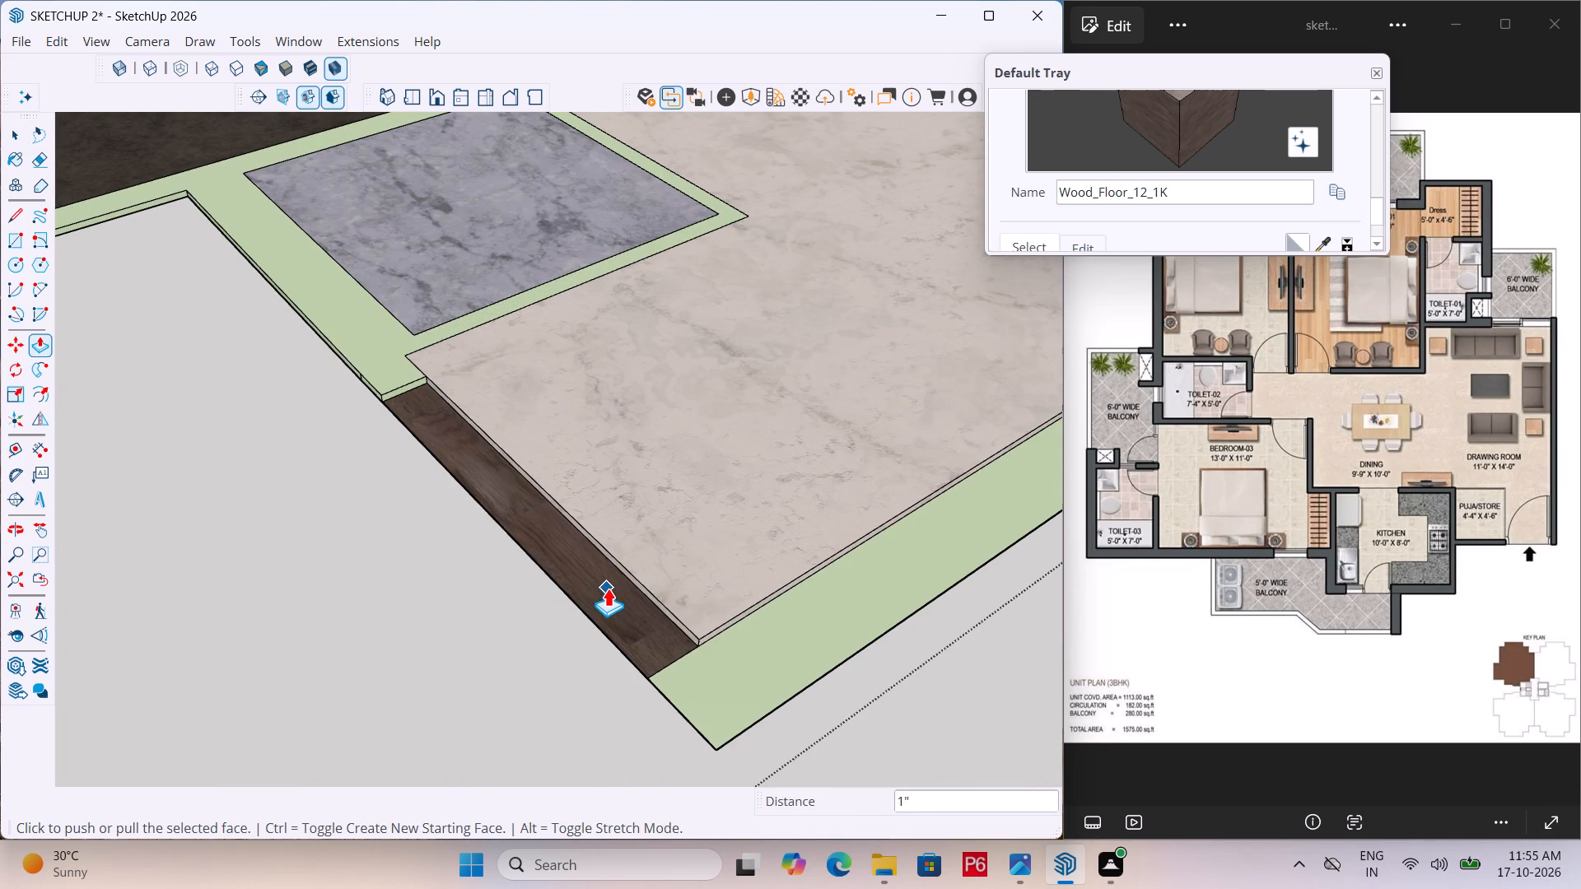
pyautogui.doubleClick(608, 588)
pyautogui.click(618, 600)
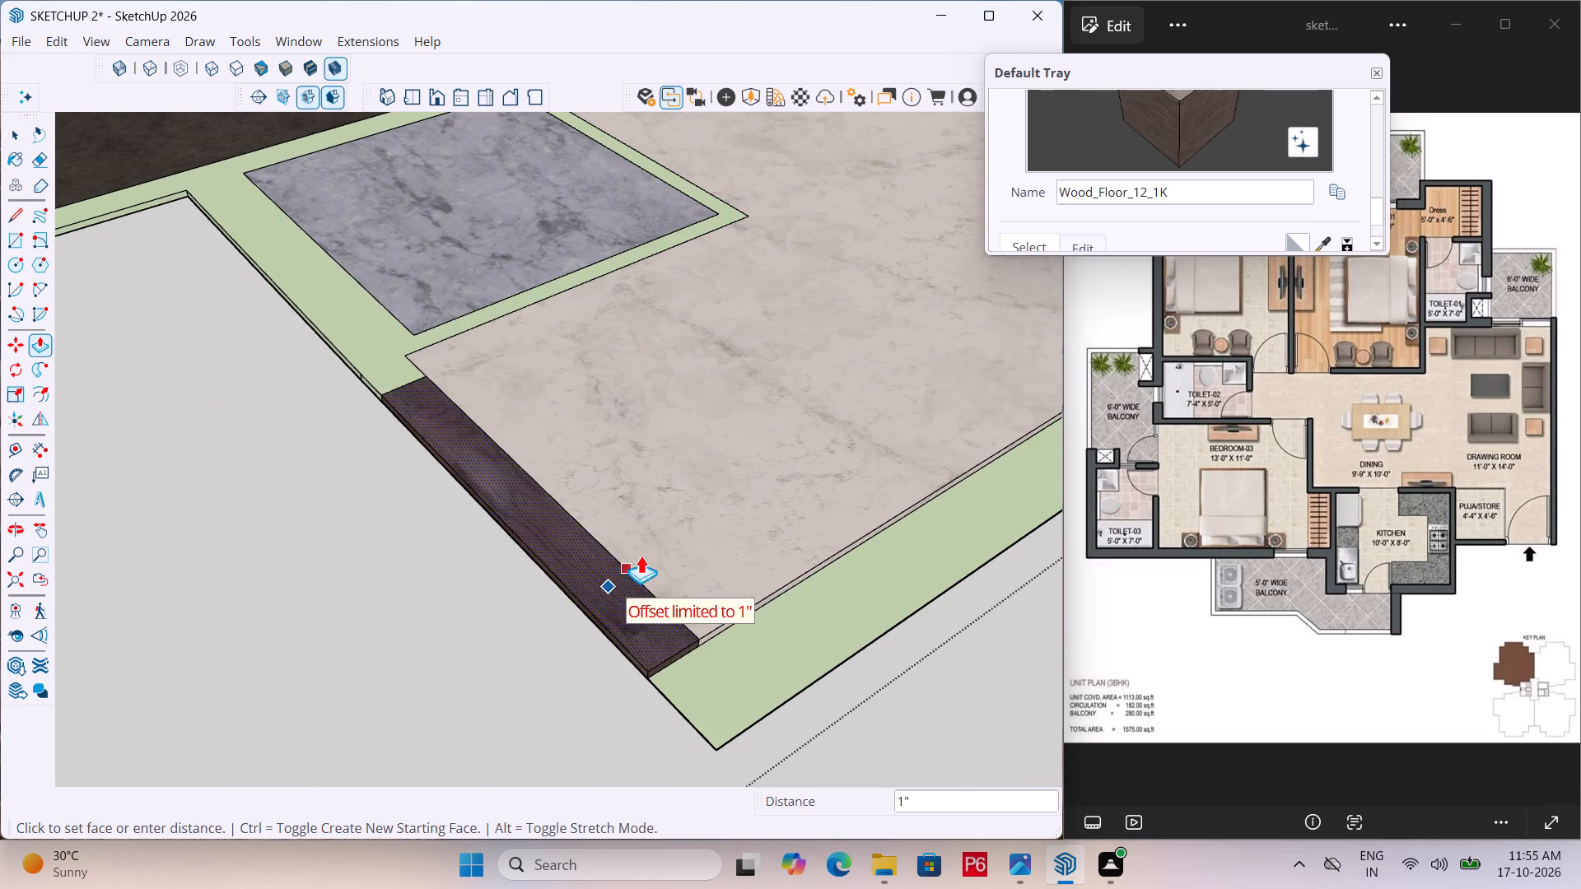
pyautogui.click(661, 535)
# Push/Pull the wood face in the drawing room's outer-wall opening by 1" to match the room floor.
pyautogui.scroll(-12, 375, 497)
pyautogui.scroll(10, 755, 384)
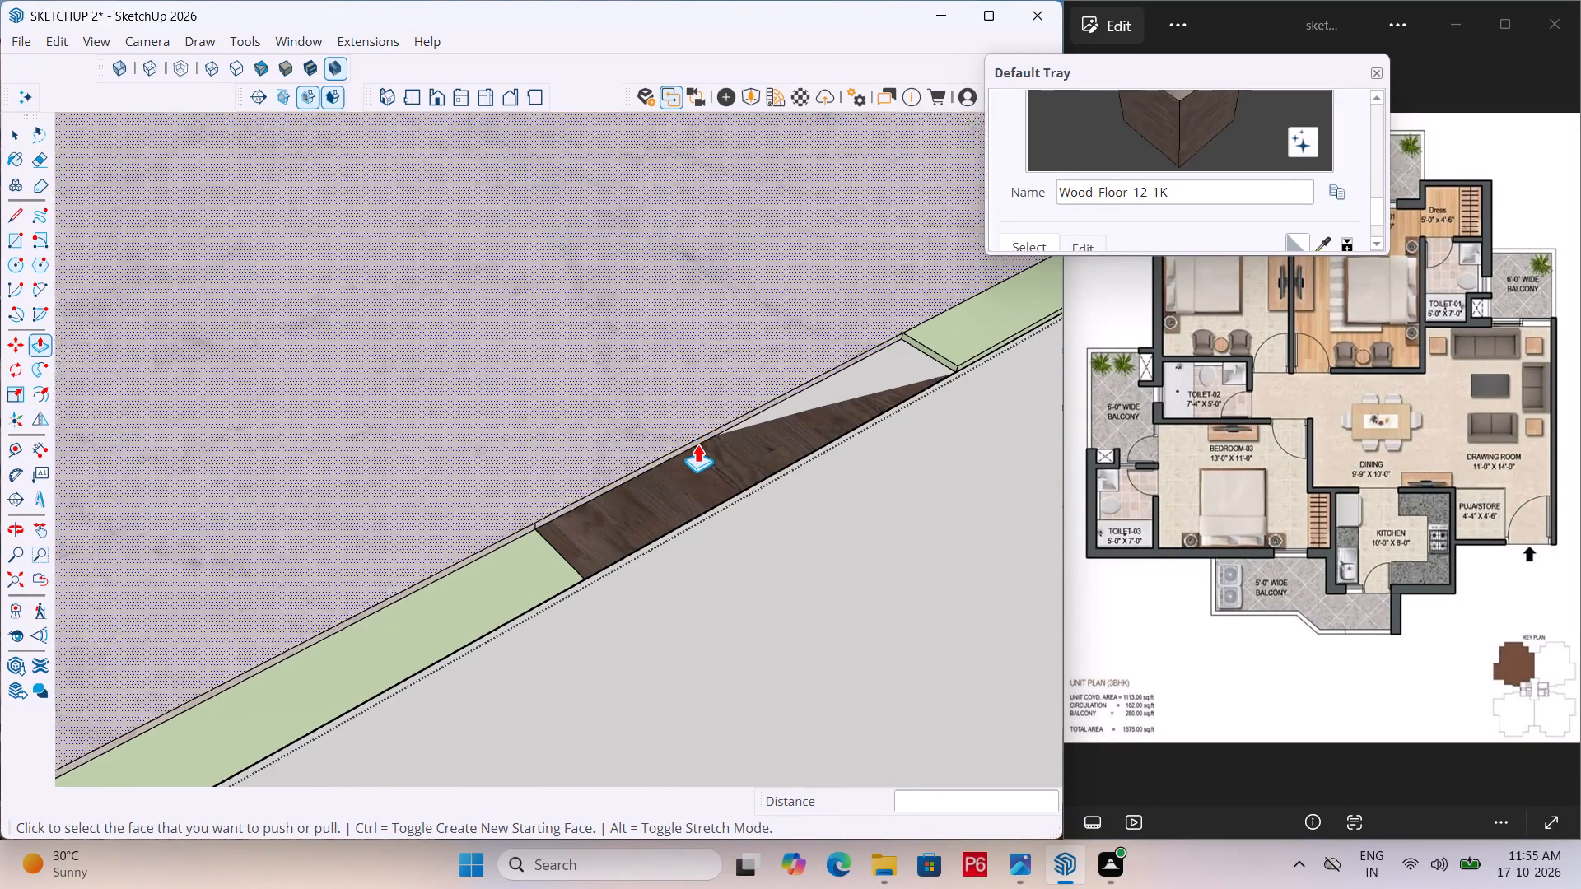
pyautogui.click(702, 459)
pyautogui.click(686, 389)
# Push/Pull the threshold between the drawing room and its balcony by 1" to match the floor level.
pyautogui.scroll(-14, 529, 400)
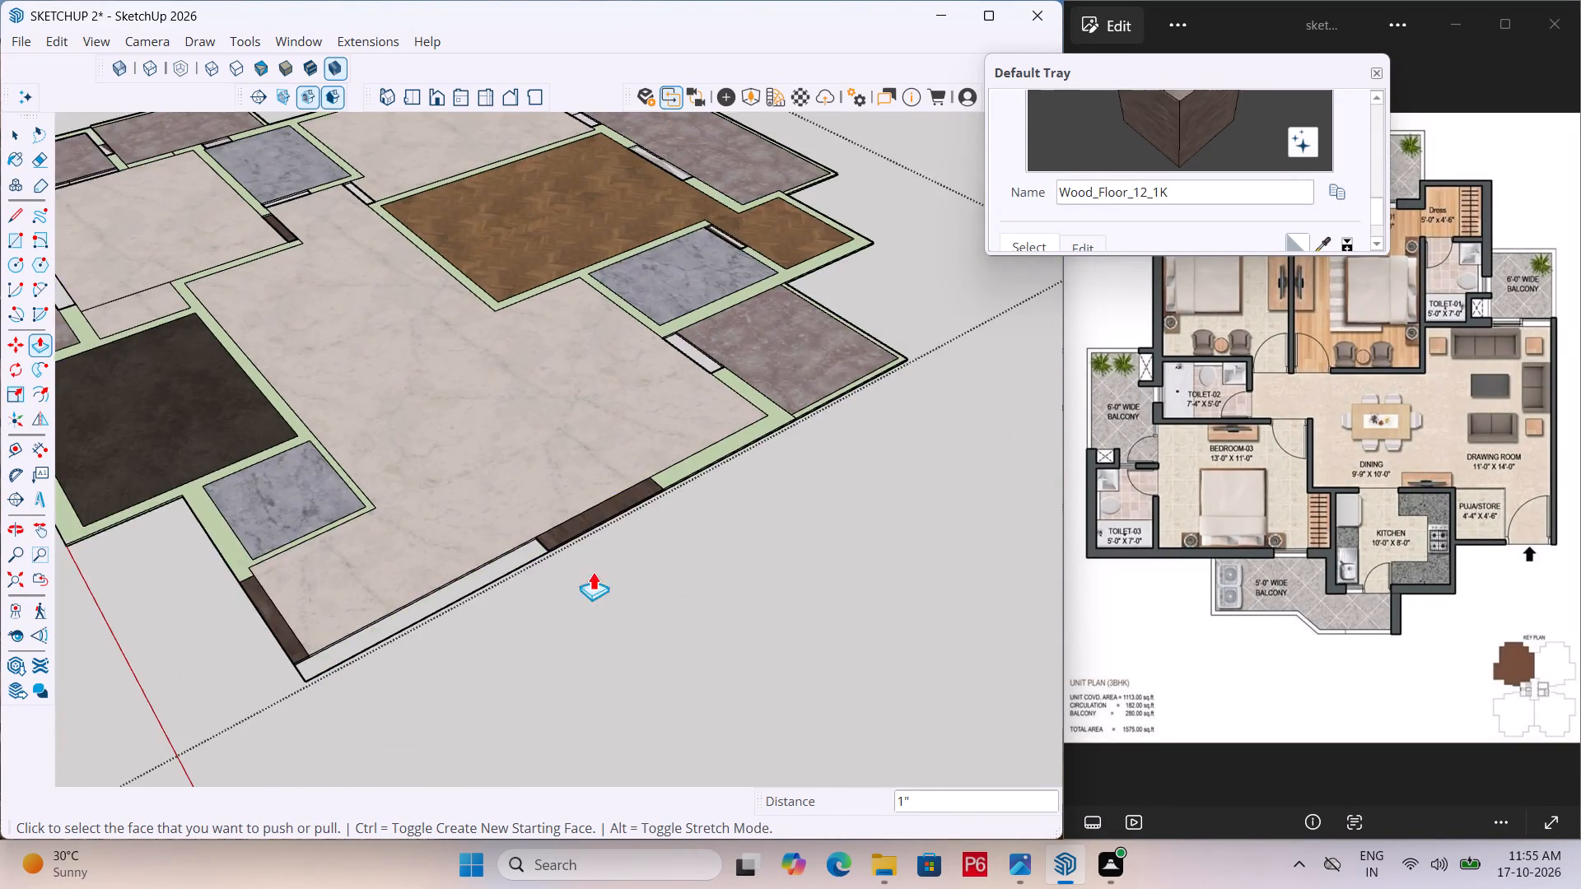
pyautogui.scroll(12, 696, 328)
pyautogui.scroll(3, 708, 411)
pyautogui.click(672, 403)
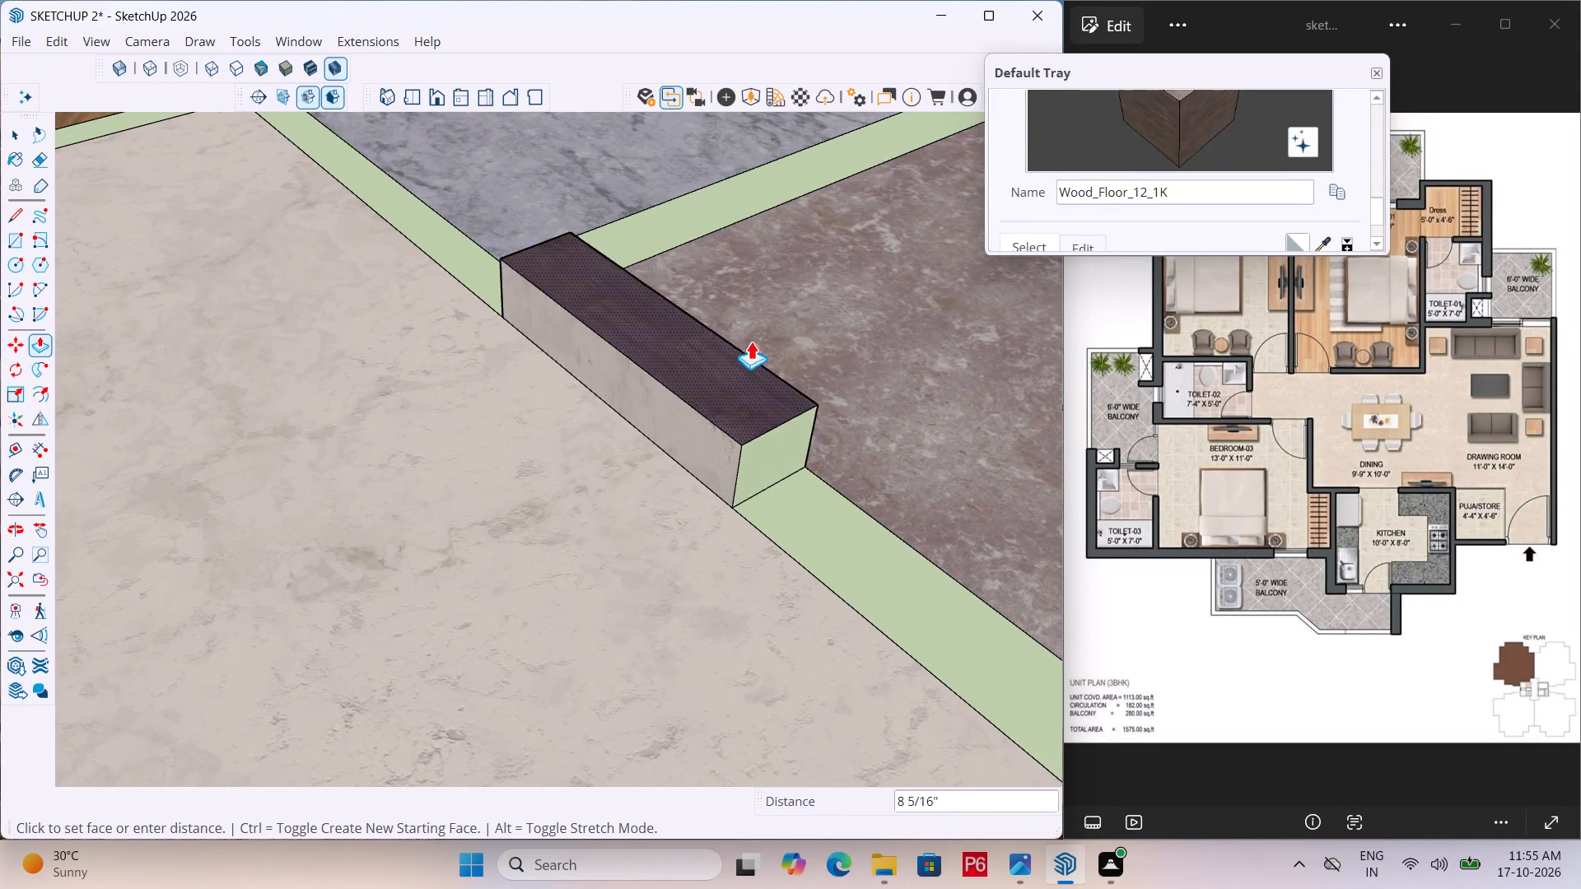
pyautogui.click(862, 374)
# Push/Pull the threshold between Toilet-01 and the dress area by 1" to match the wood floor level.
pyautogui.scroll(-14, 664, 335)
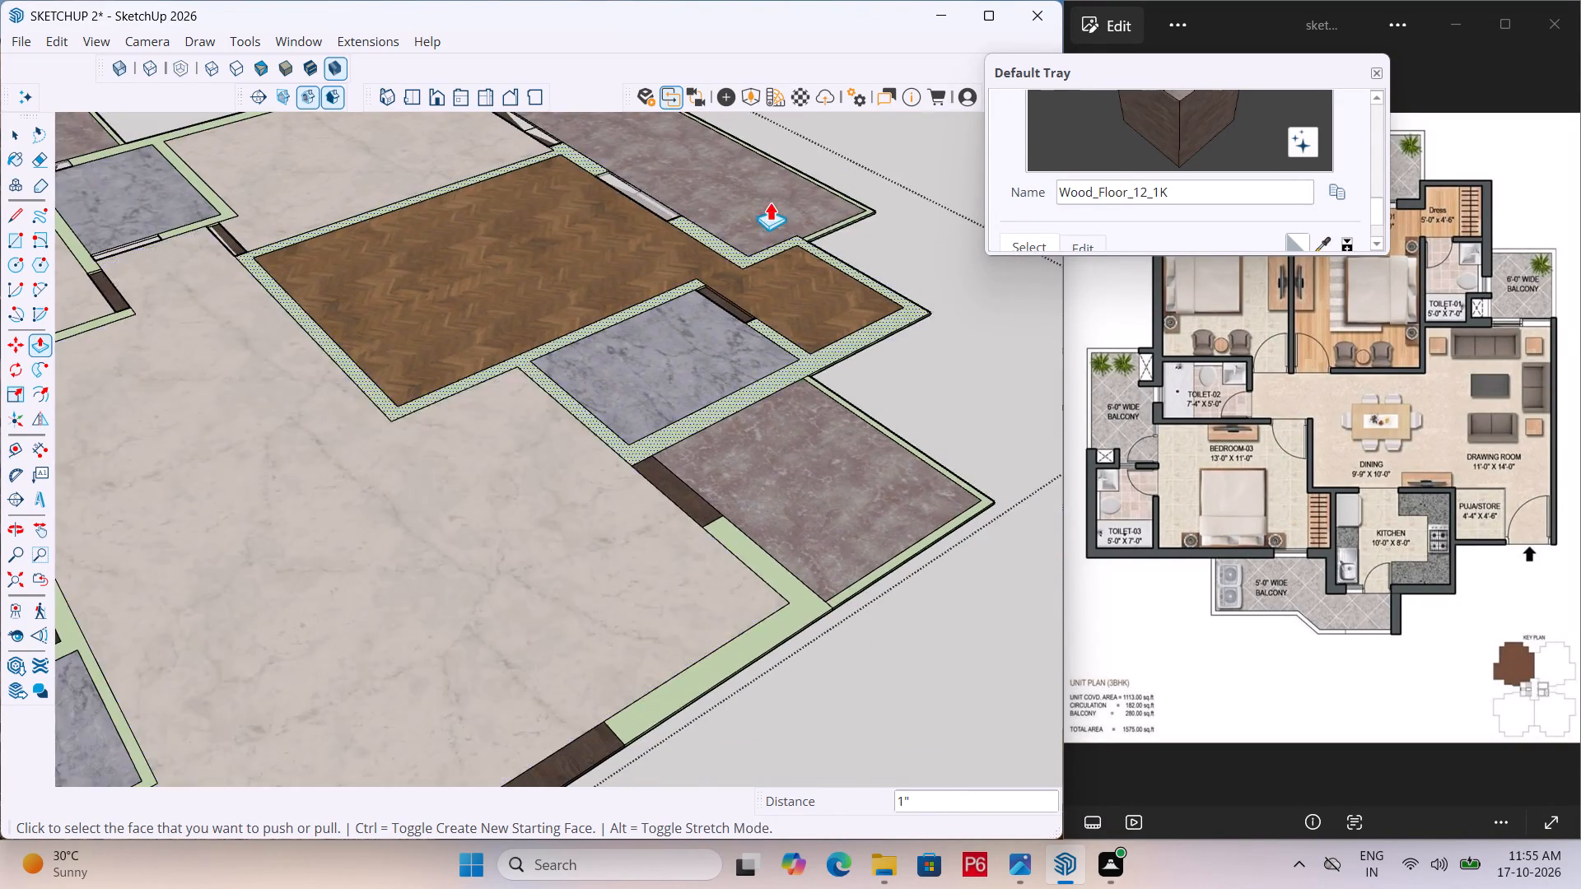
pyautogui.scroll(14, 770, 202)
pyautogui.moveTo(688, 457); pyautogui.dragTo(693, 446)
pyautogui.click(739, 407)
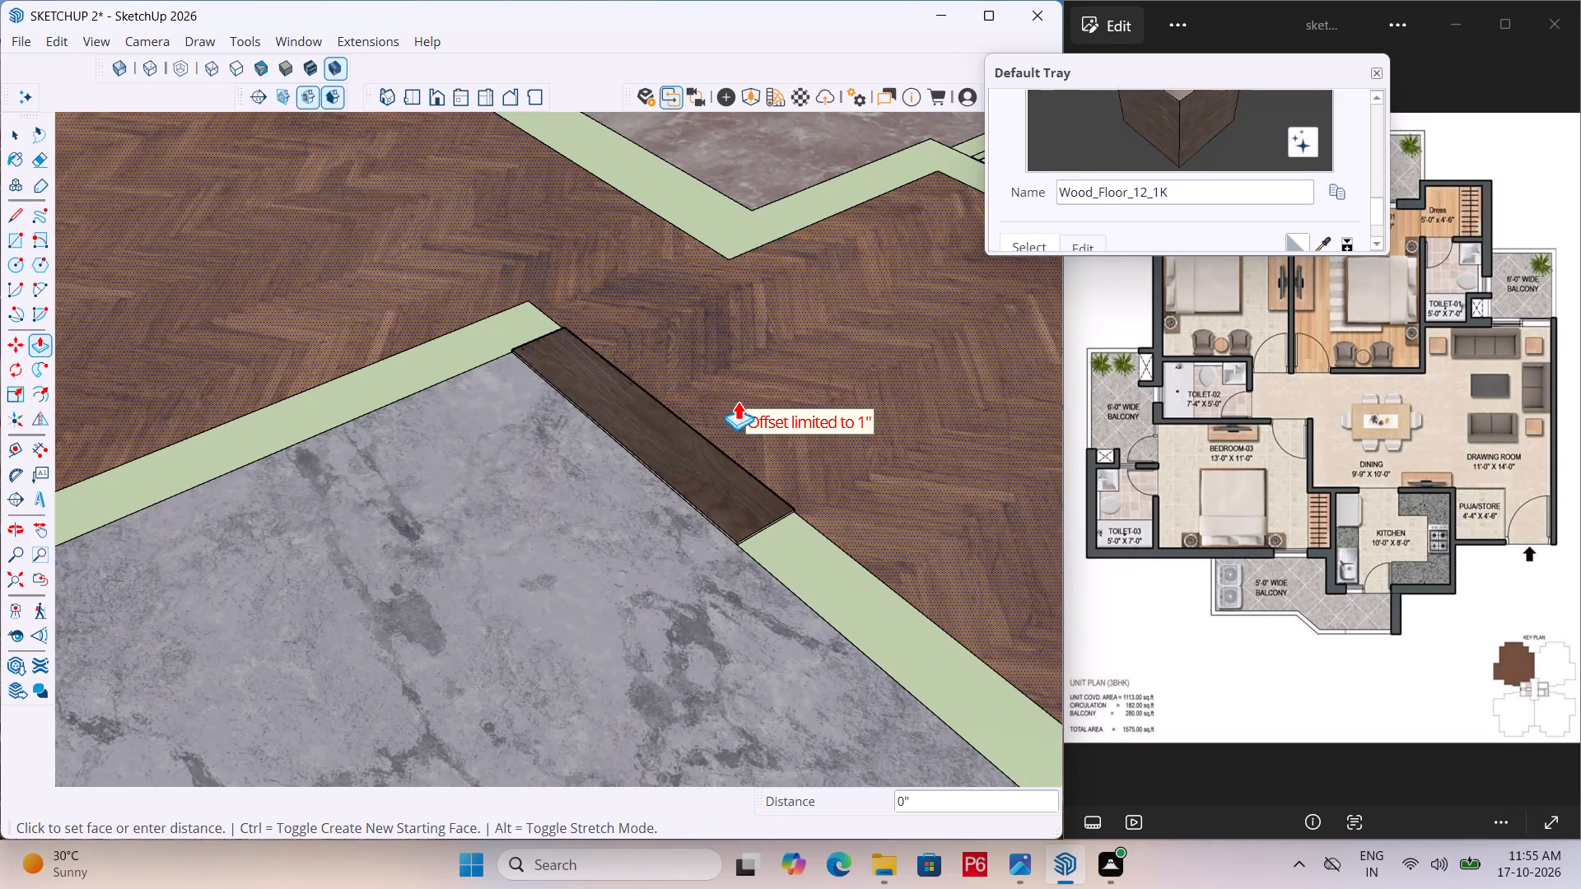
pyautogui.scroll(-12, 822, 409)
pyautogui.scroll(-7, 770, 366)
pyautogui.scroll(-5, 842, 394)
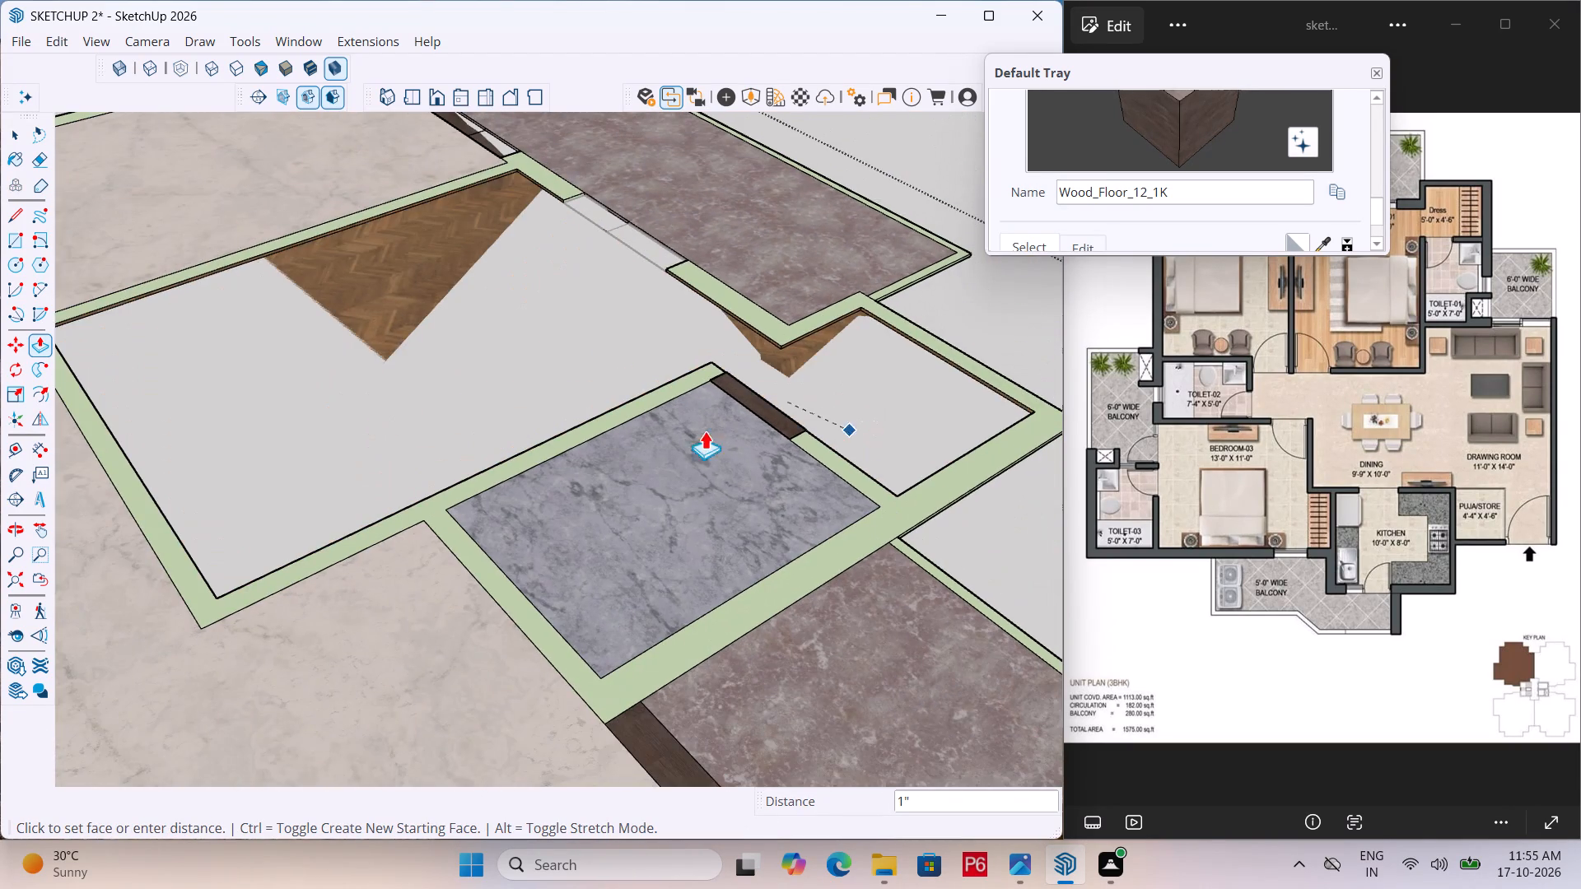
pyautogui.scroll(3, 514, 236)
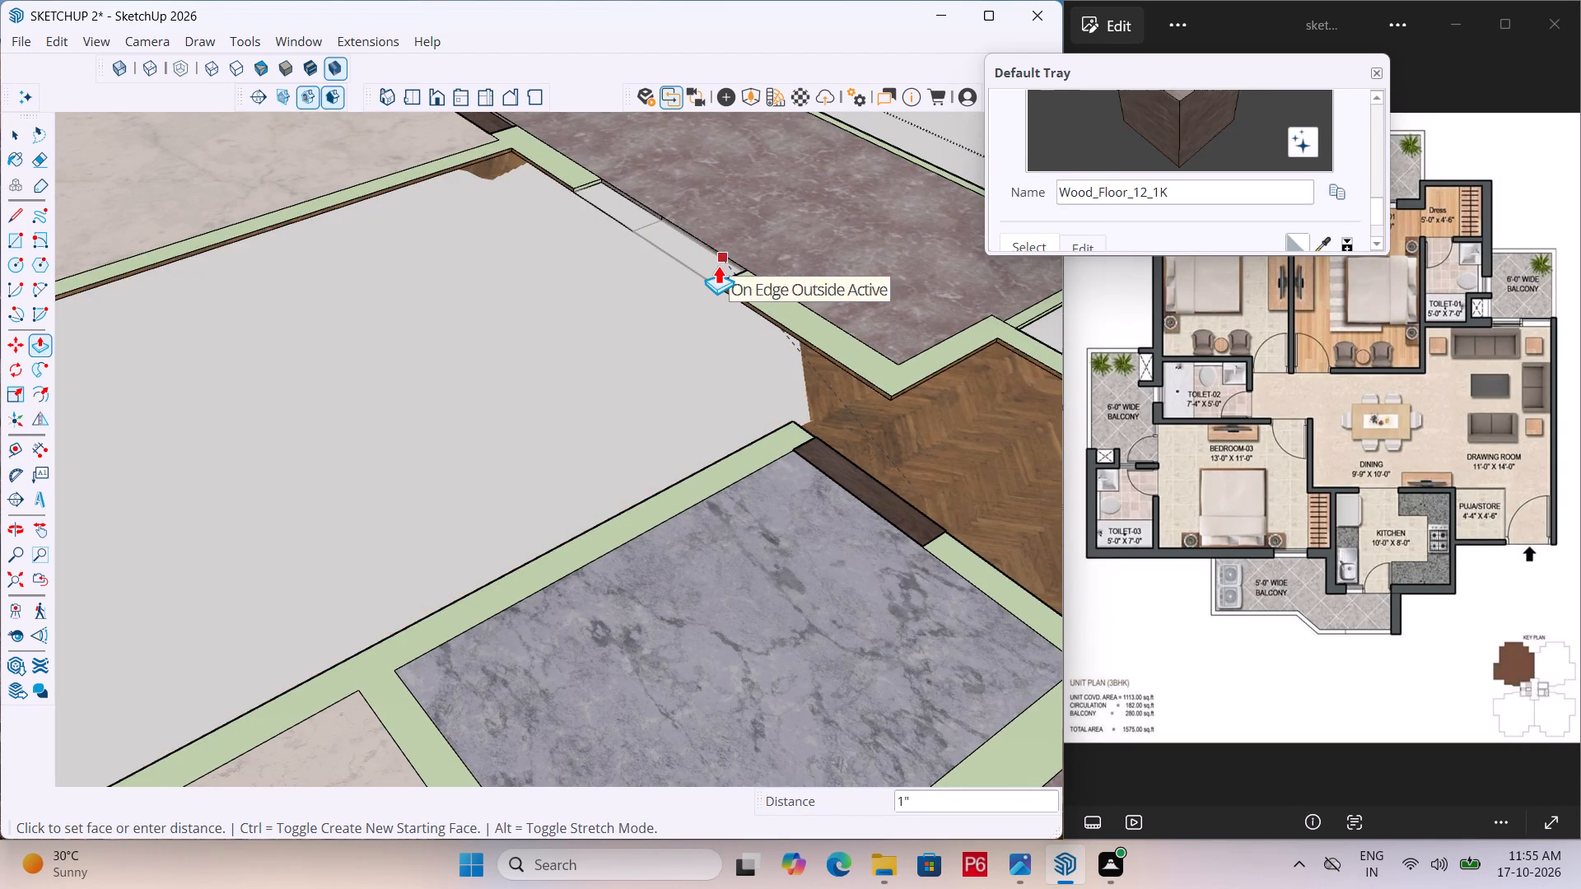
pyautogui.press('space')
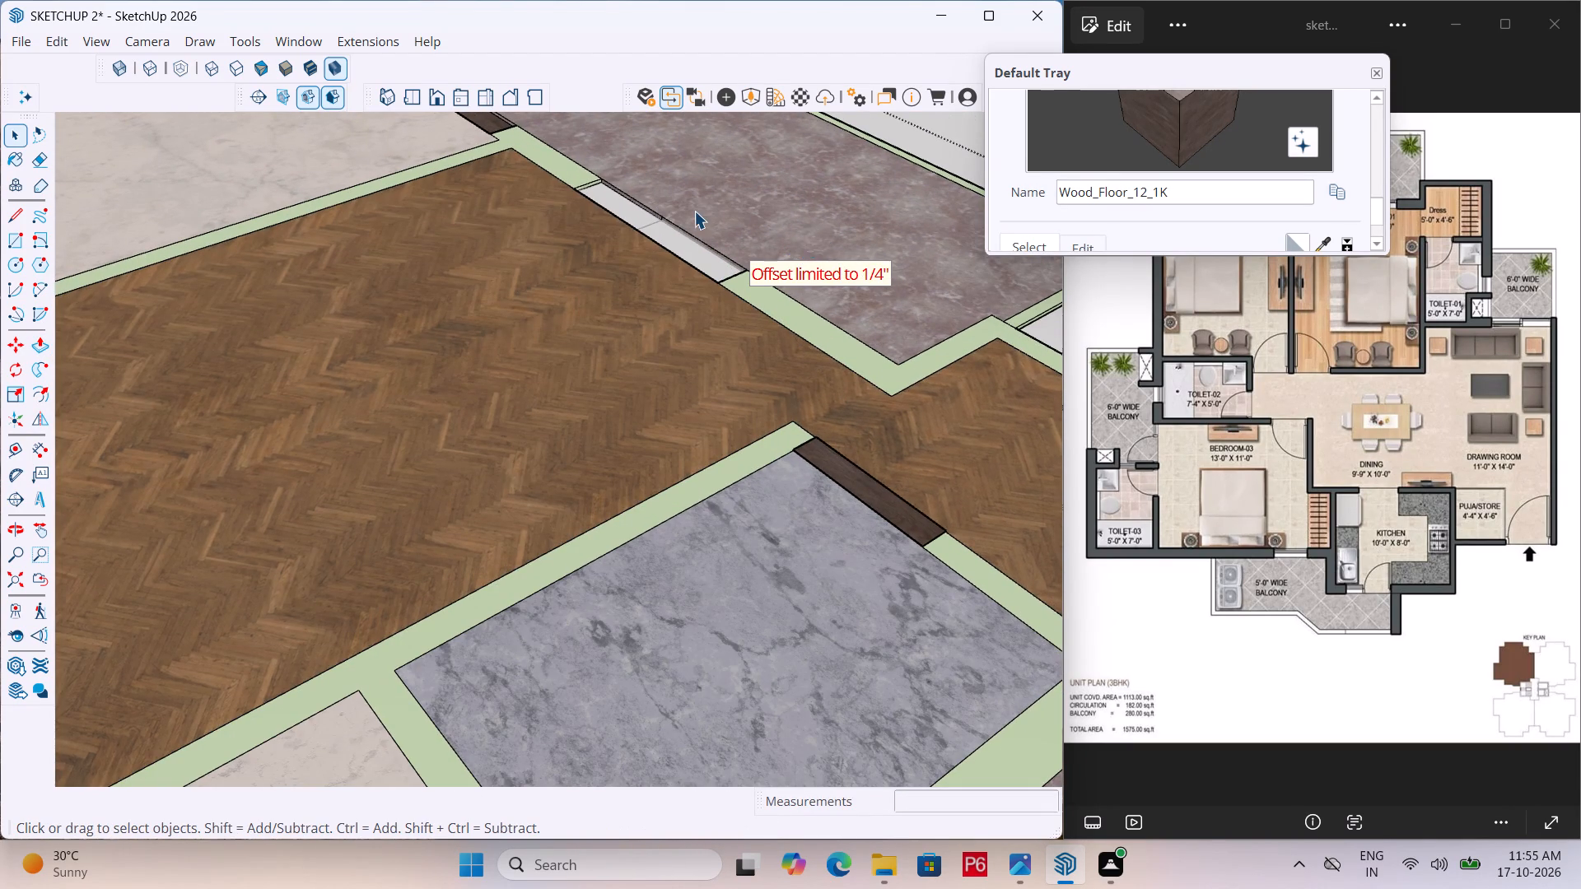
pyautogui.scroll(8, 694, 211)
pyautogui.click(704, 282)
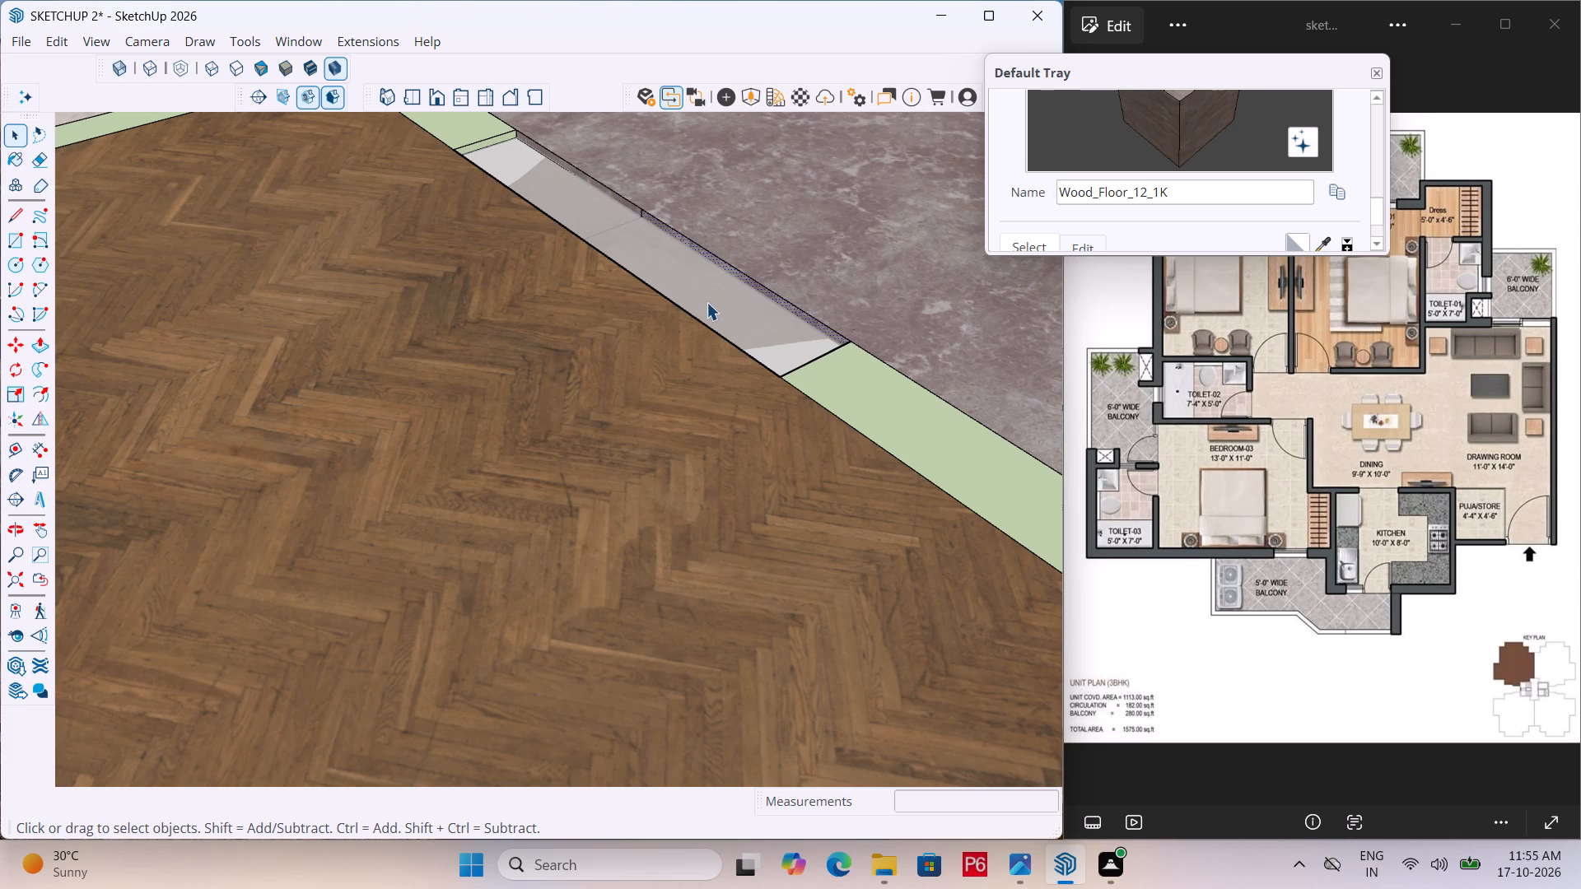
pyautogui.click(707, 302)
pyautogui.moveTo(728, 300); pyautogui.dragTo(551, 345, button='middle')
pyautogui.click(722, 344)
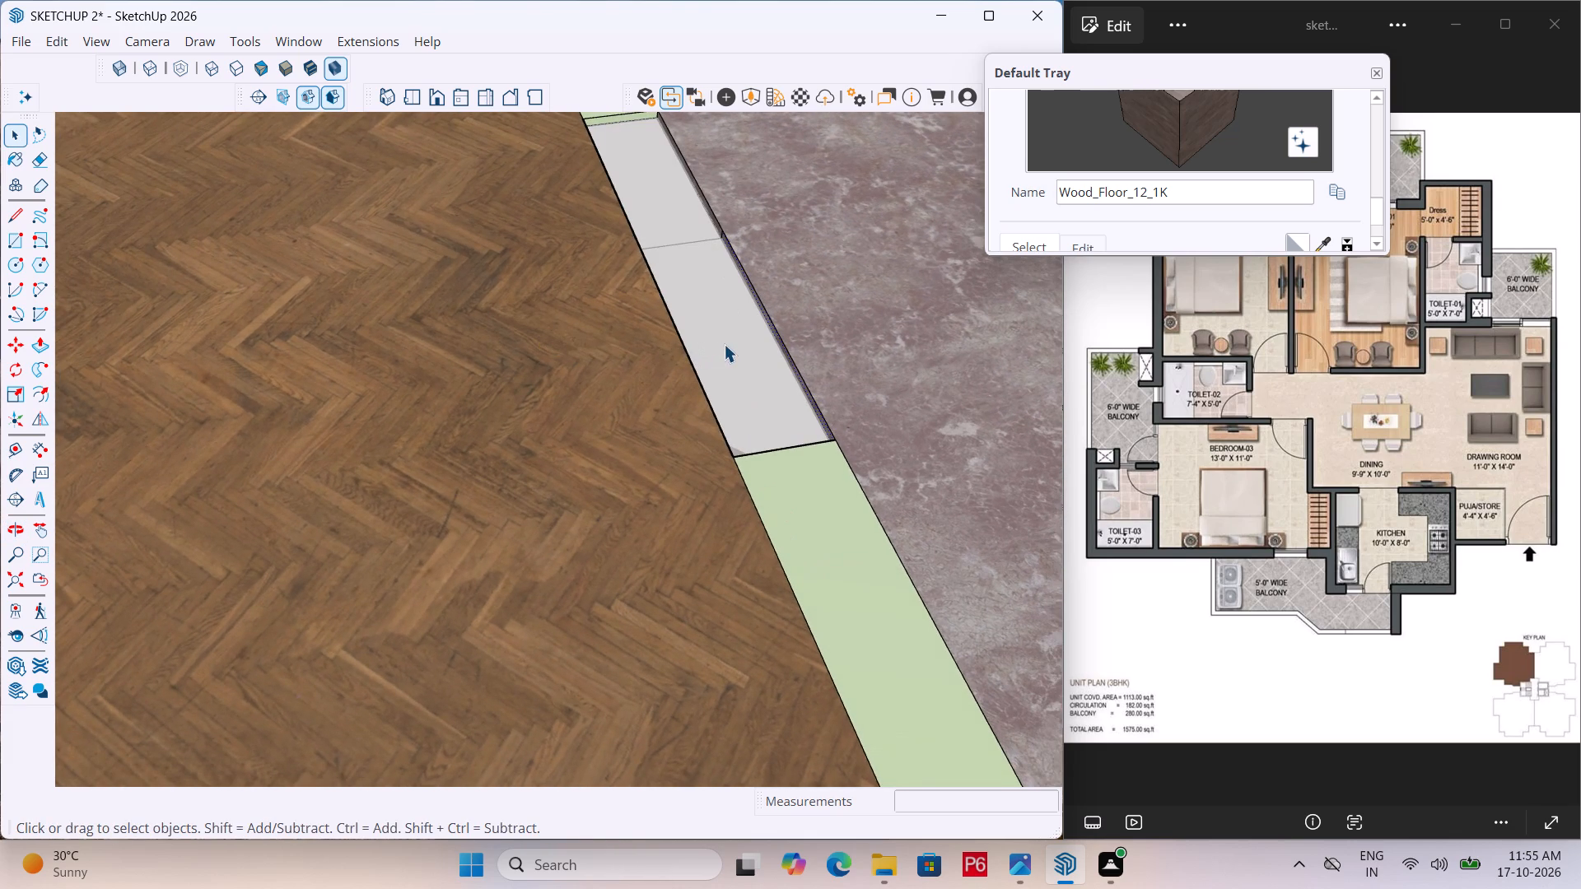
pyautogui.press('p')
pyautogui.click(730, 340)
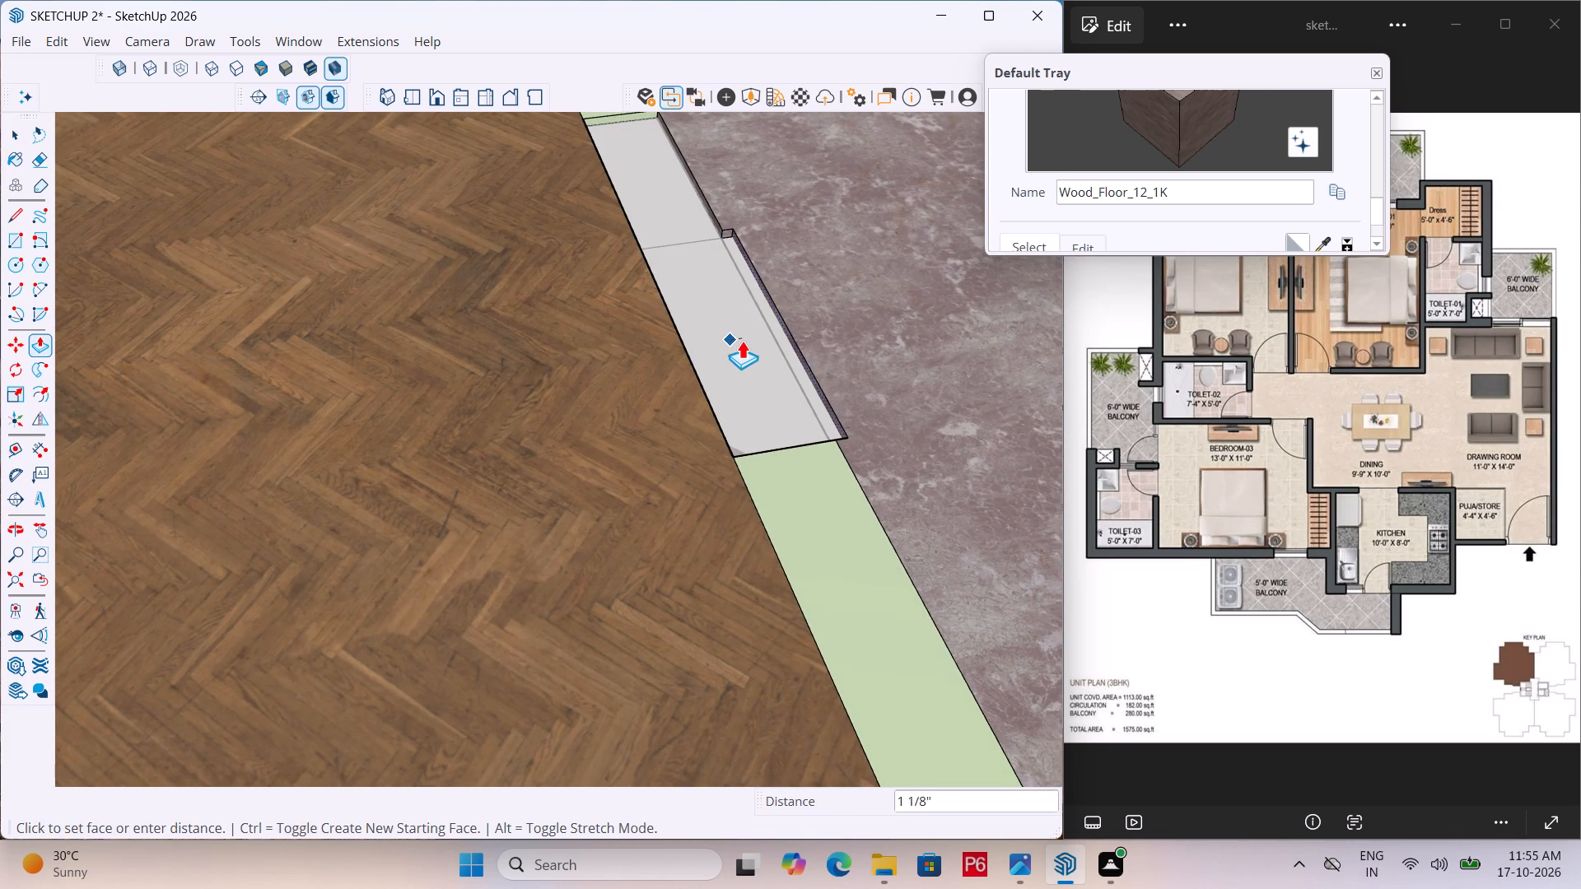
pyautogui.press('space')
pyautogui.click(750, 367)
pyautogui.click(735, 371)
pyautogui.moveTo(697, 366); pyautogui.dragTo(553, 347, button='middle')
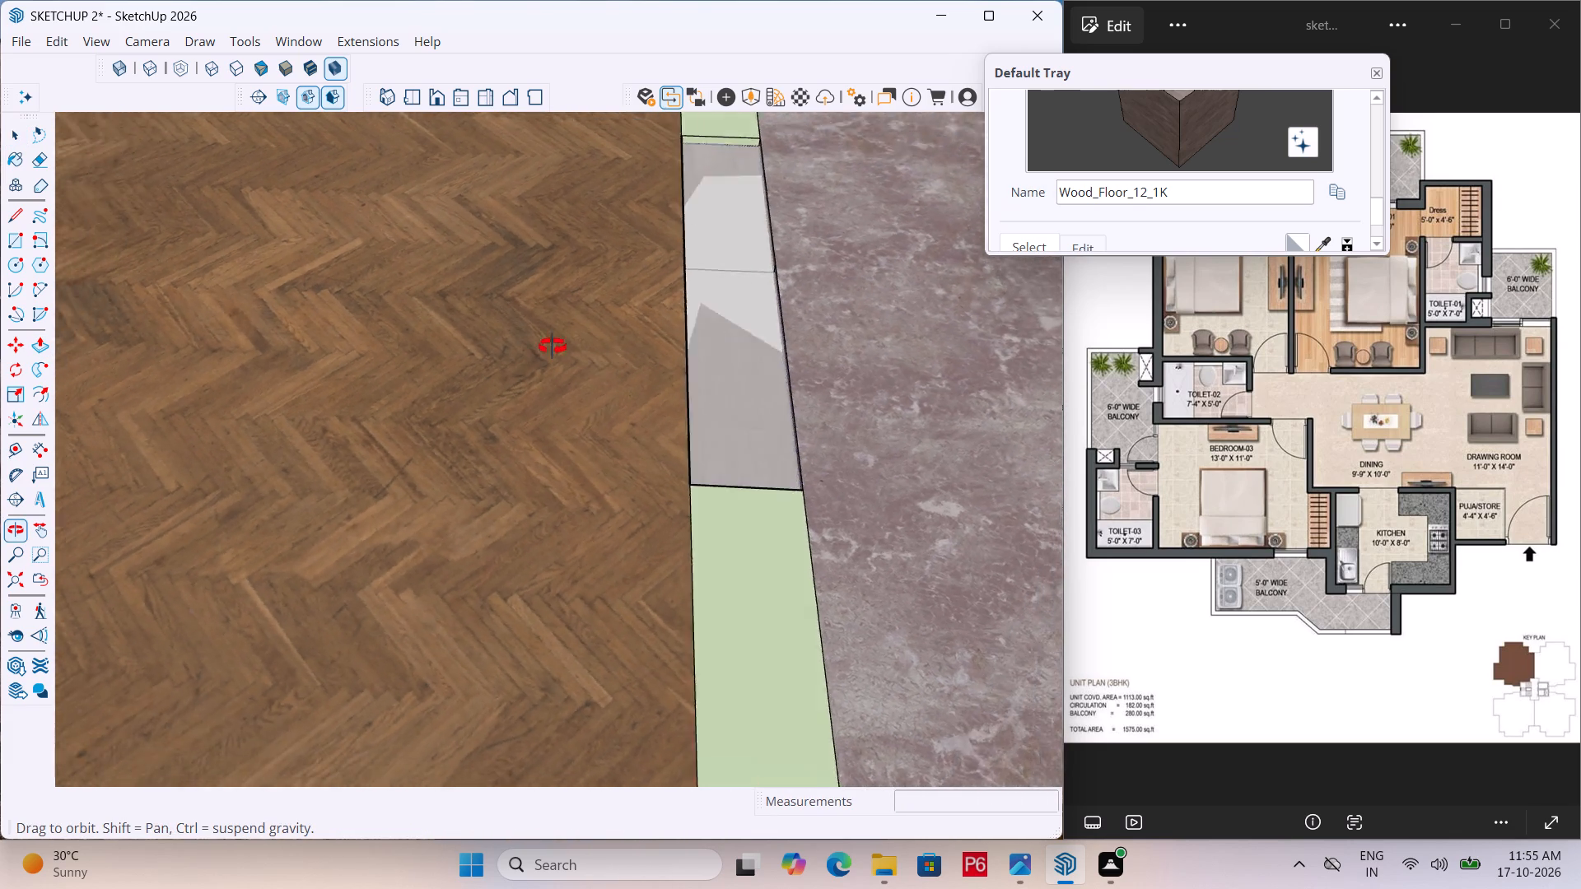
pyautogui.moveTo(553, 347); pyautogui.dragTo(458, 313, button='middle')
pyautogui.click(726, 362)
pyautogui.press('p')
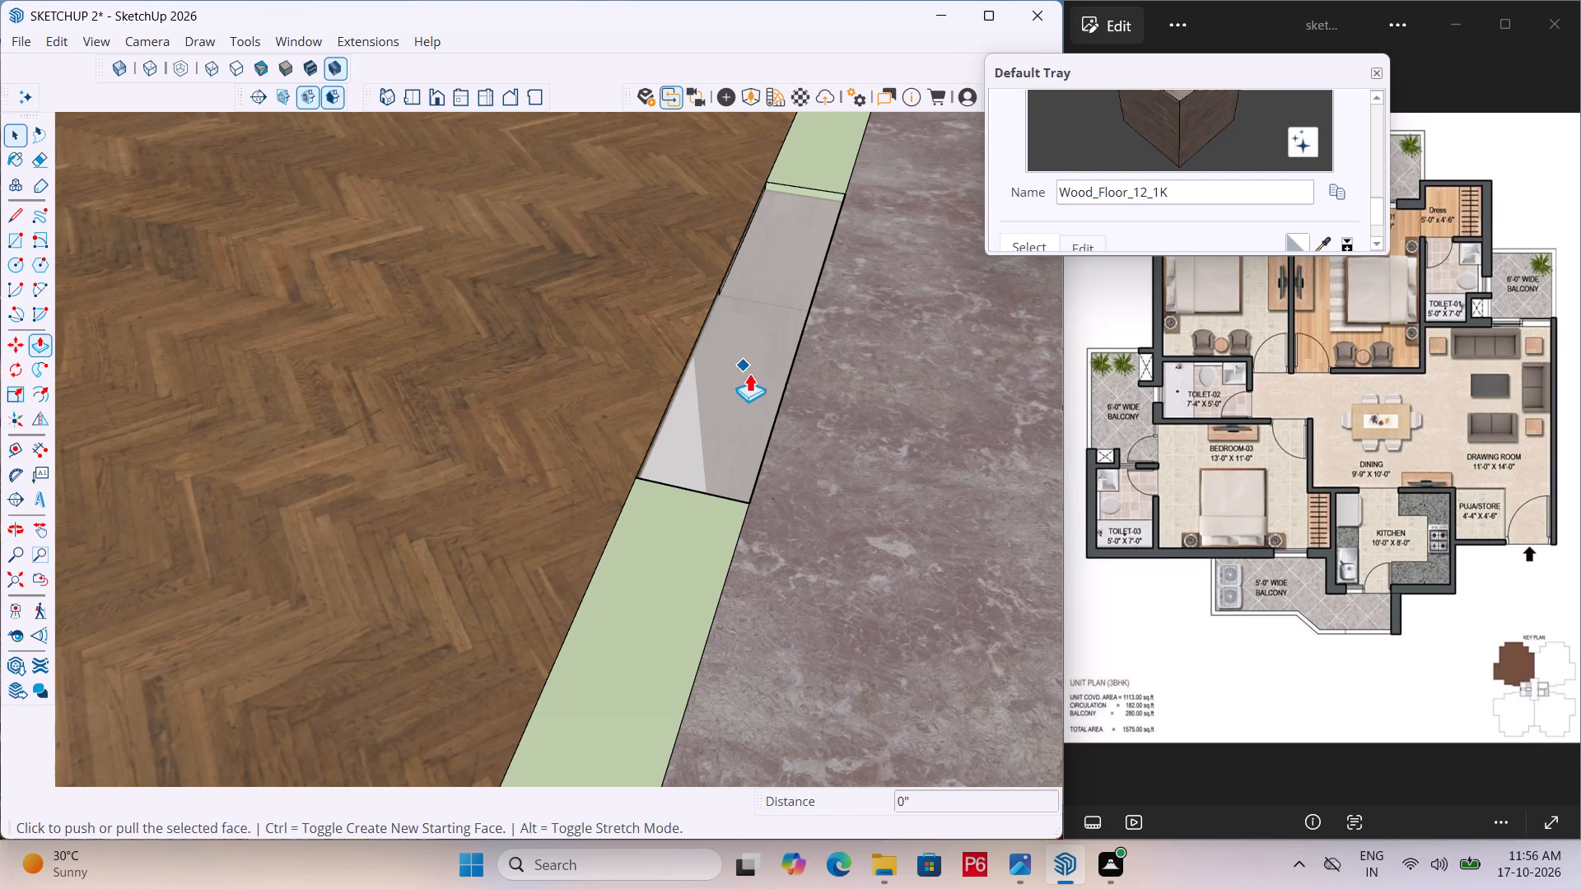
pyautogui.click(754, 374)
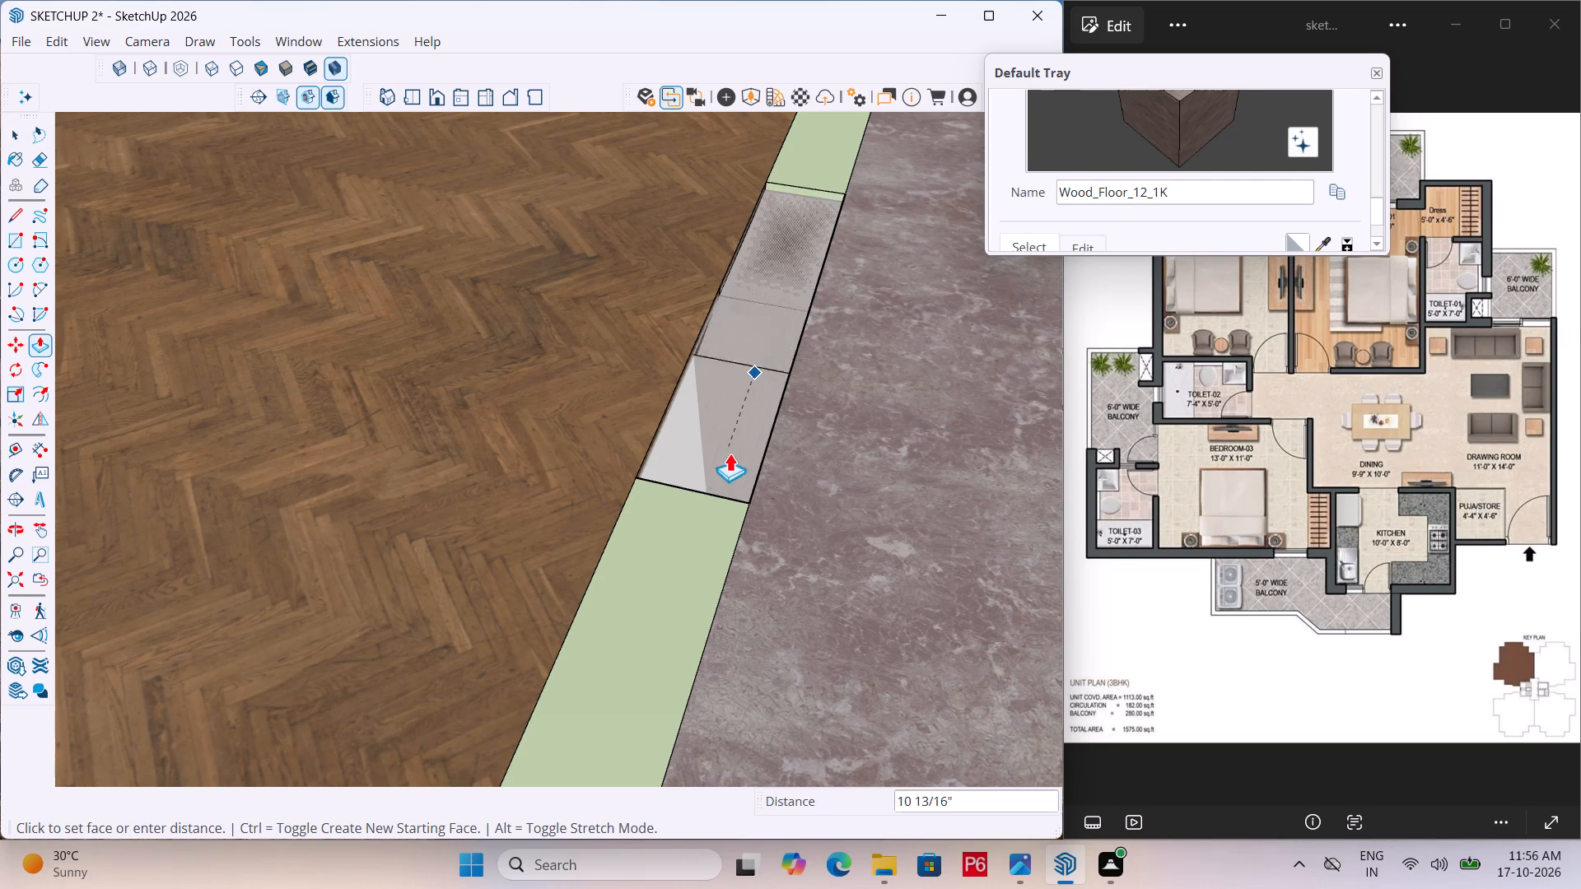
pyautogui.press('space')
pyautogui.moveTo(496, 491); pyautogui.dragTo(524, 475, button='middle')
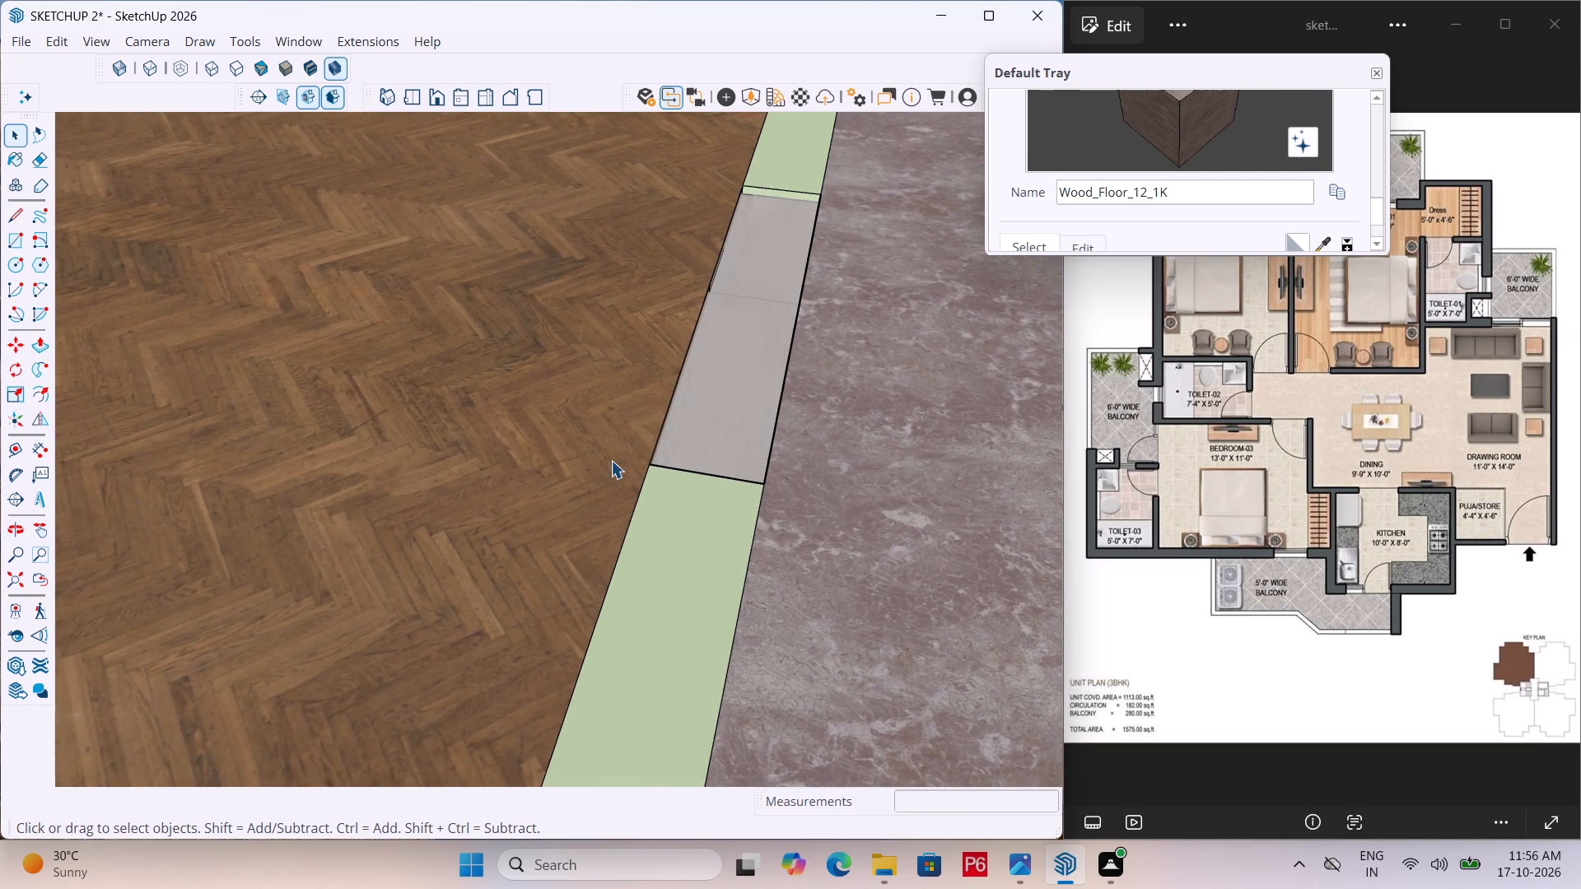
# Delete the larger wood-painted face in the wood-floored bedroom's balcony opening.
pyautogui.click(711, 470)
pyautogui.scroll(-12, 624, 293)
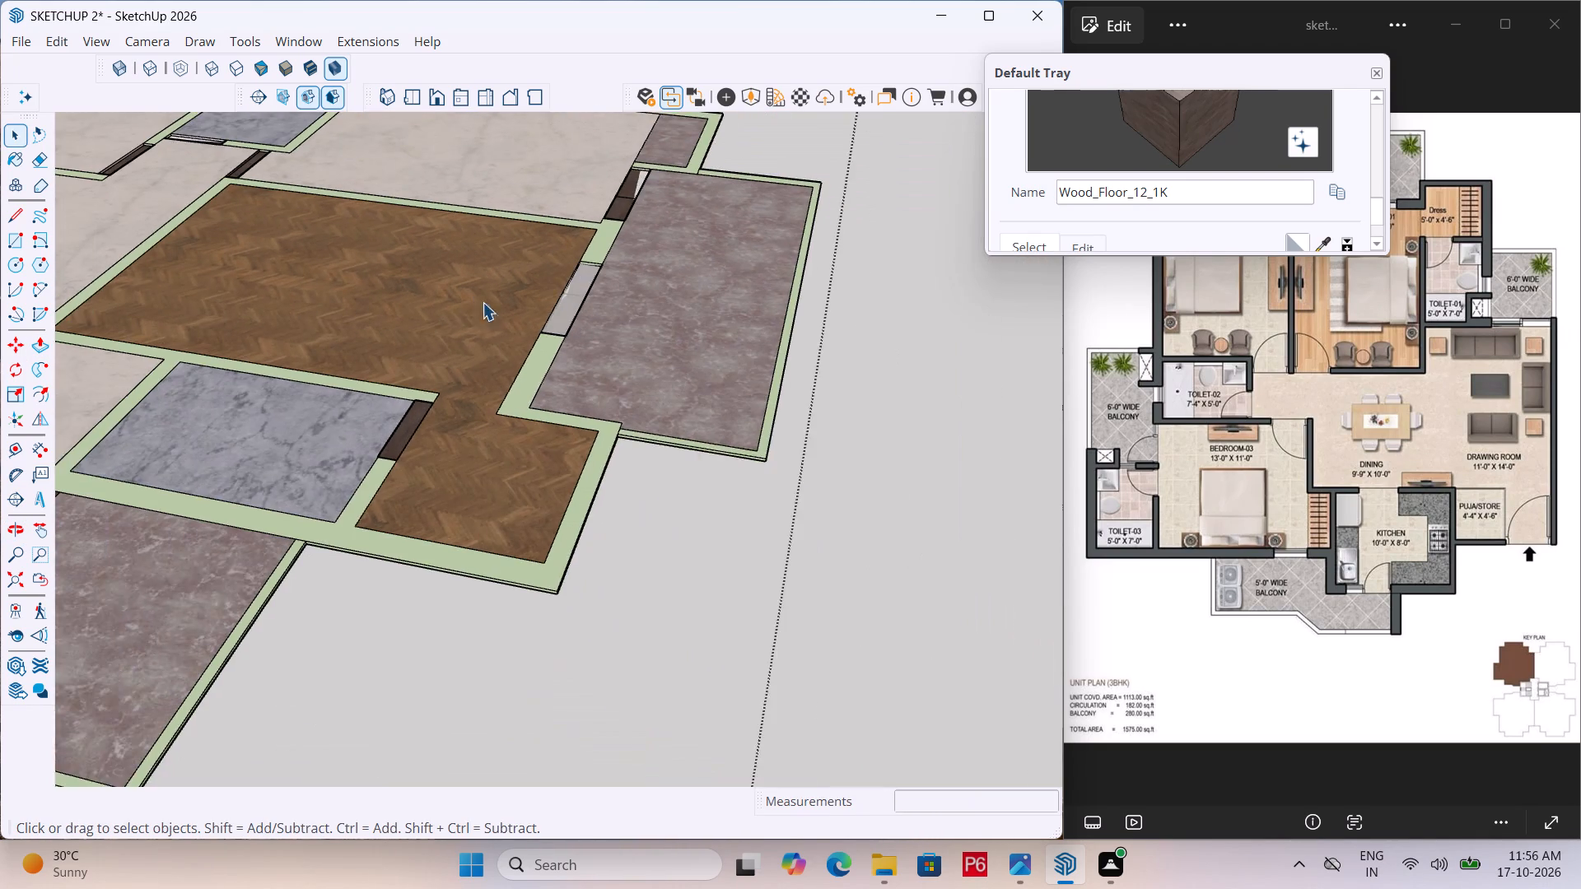
pyautogui.scroll(-3, 483, 302)
pyautogui.click(899, 383)
pyautogui.scroll(11, 559, 329)
pyautogui.click(564, 305)
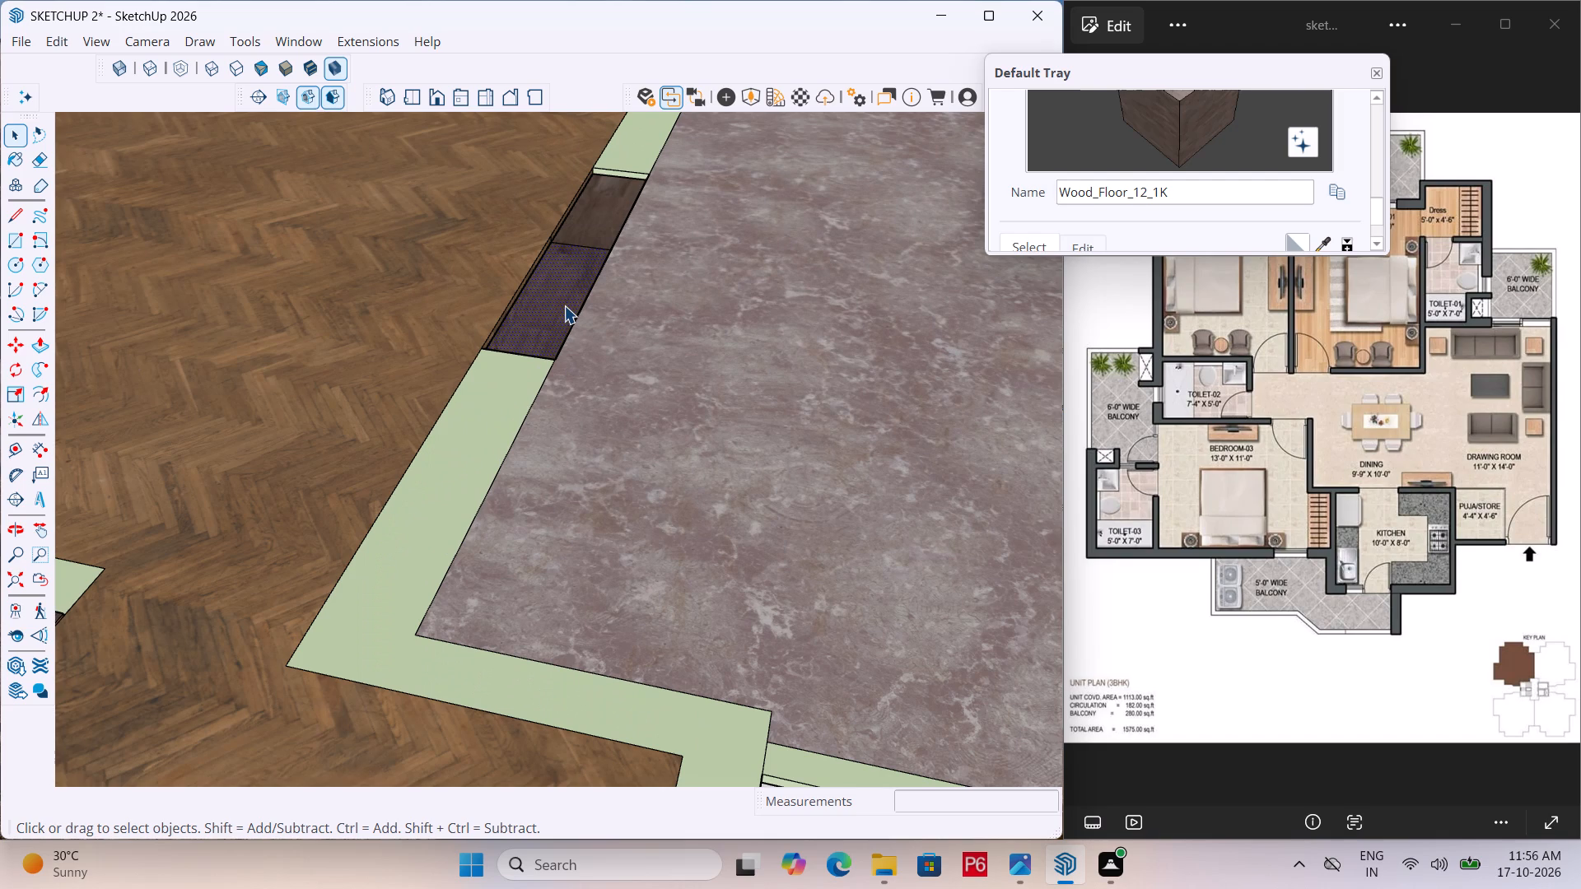
pyautogui.press('Delete')
pyautogui.click(595, 203)
pyautogui.press('Delete')
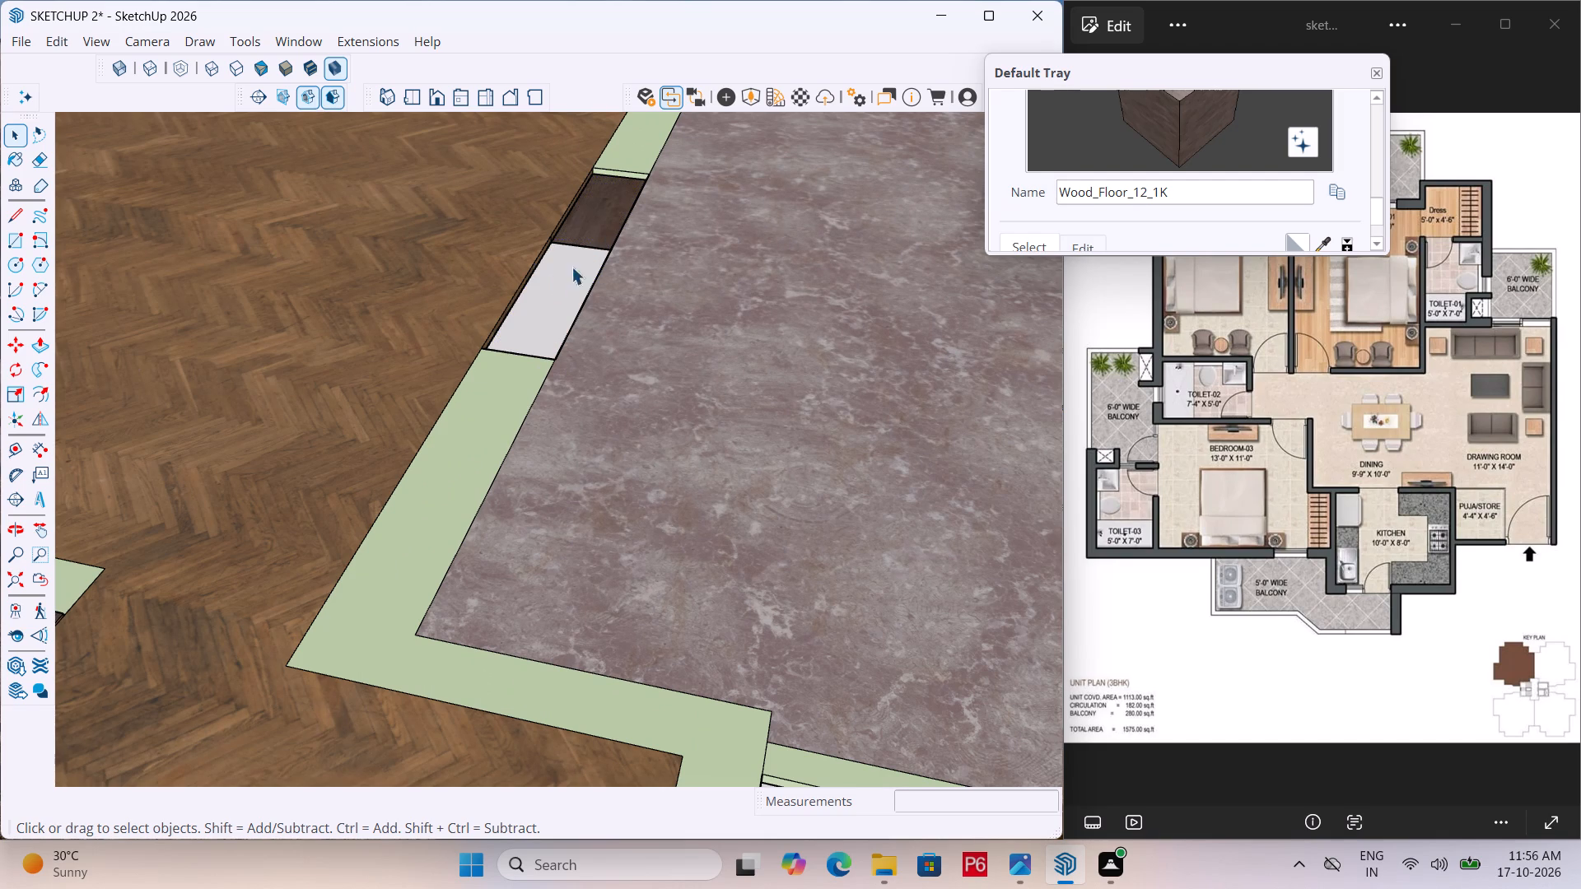
pyautogui.click(609, 222)
pyautogui.click(599, 212)
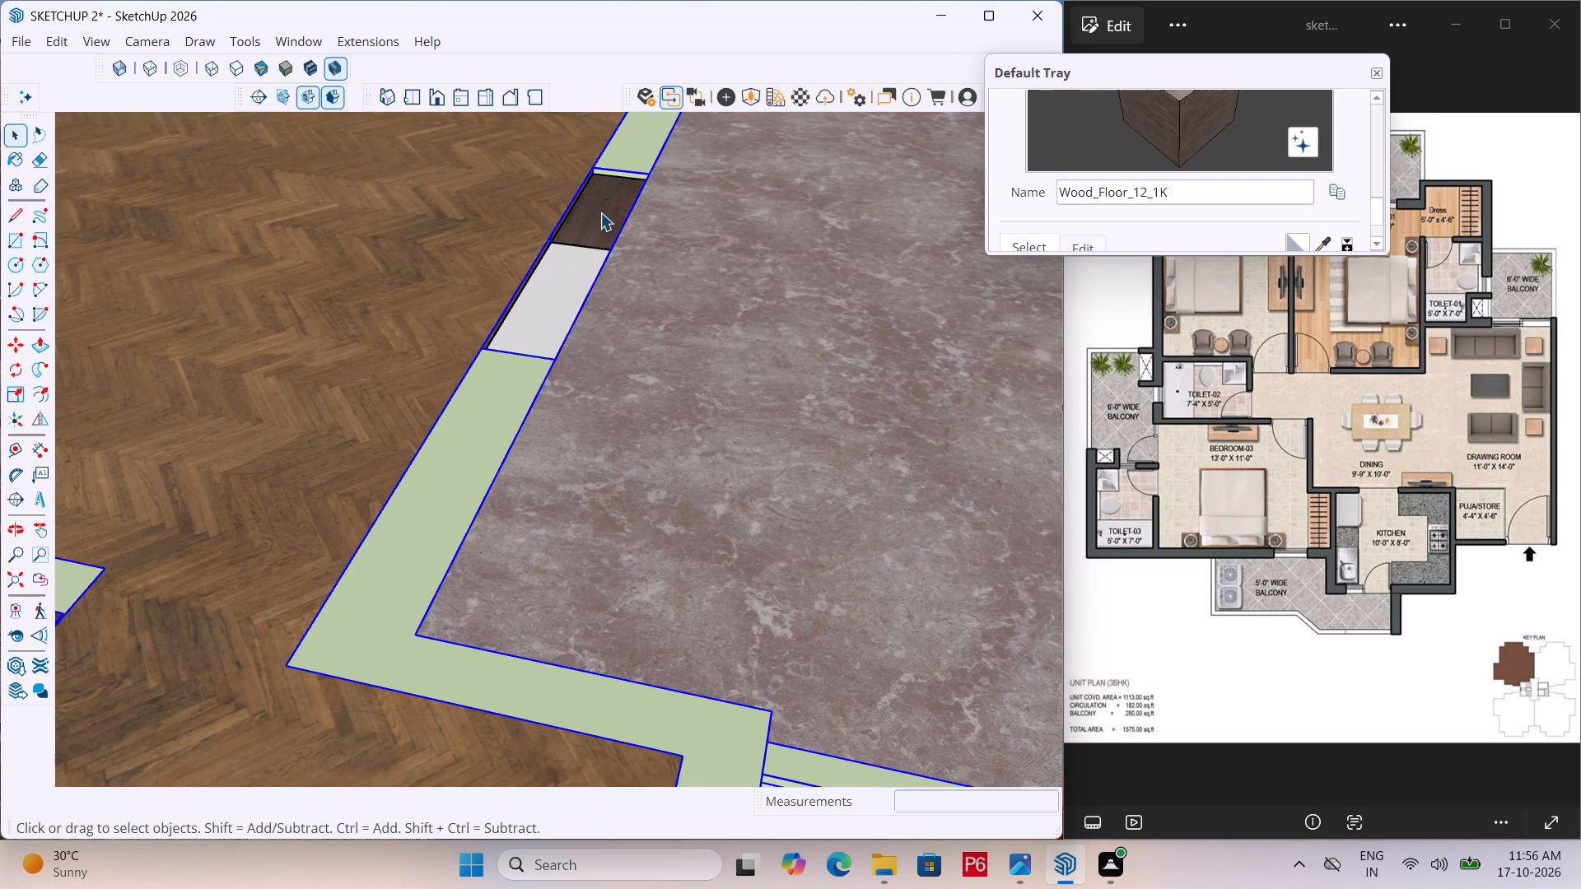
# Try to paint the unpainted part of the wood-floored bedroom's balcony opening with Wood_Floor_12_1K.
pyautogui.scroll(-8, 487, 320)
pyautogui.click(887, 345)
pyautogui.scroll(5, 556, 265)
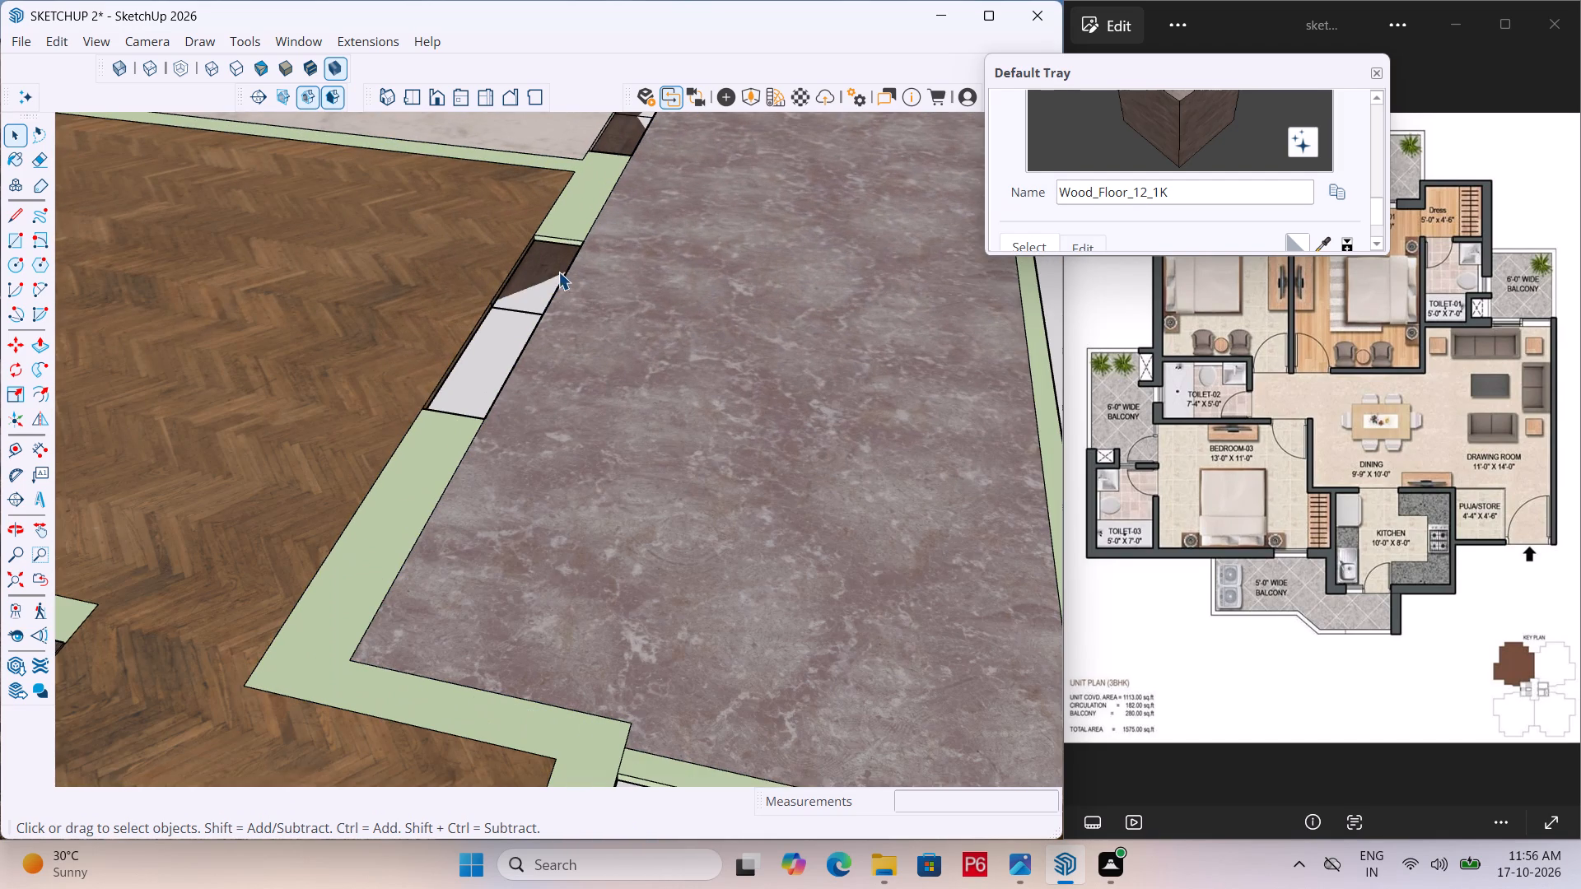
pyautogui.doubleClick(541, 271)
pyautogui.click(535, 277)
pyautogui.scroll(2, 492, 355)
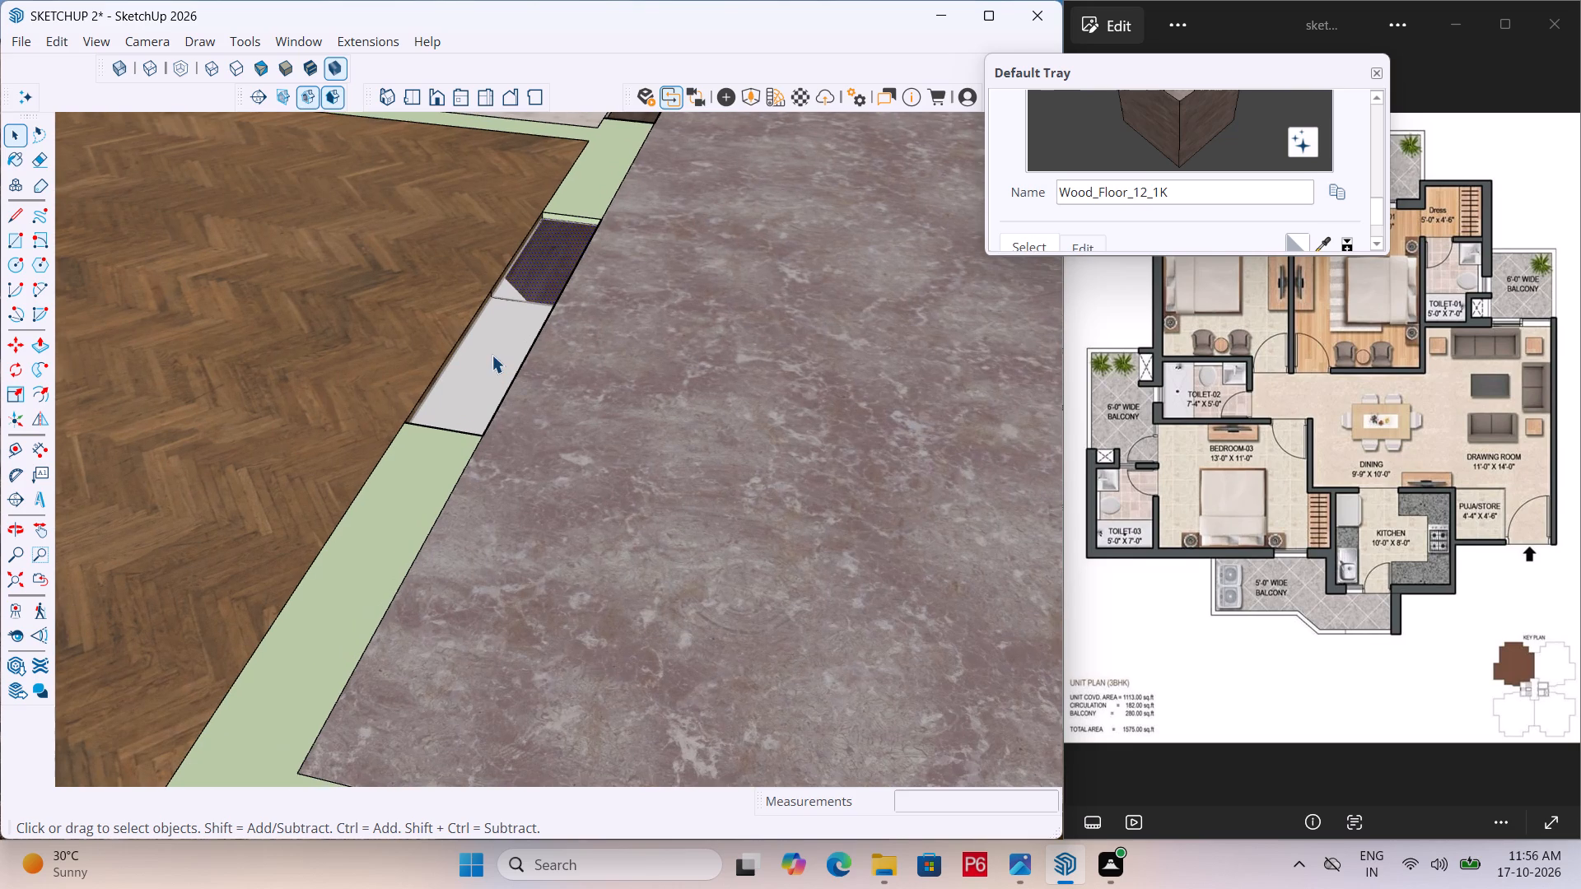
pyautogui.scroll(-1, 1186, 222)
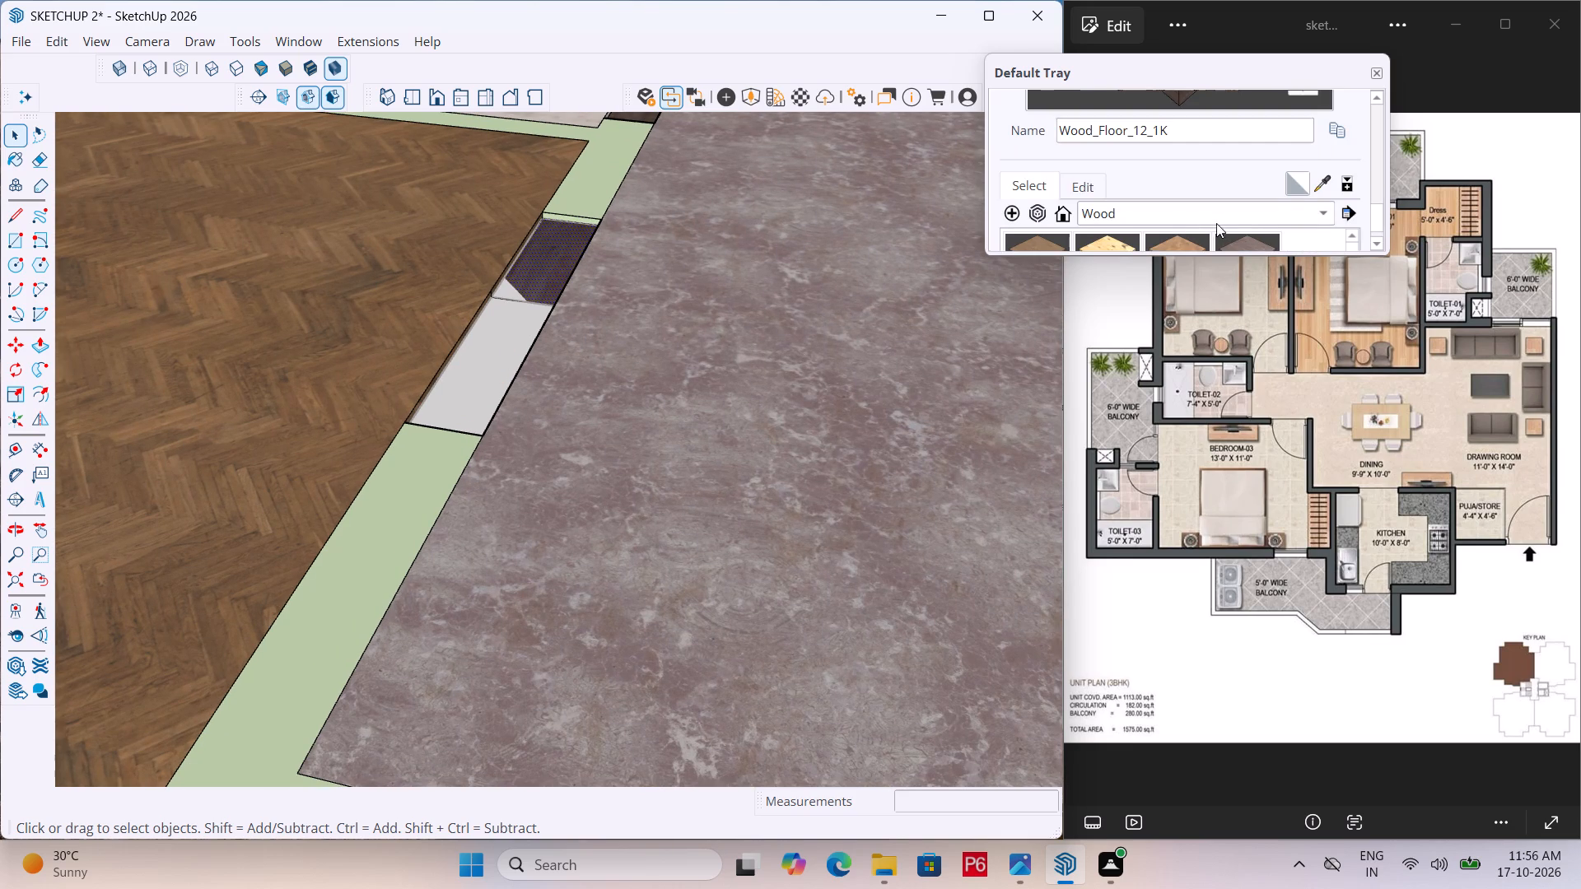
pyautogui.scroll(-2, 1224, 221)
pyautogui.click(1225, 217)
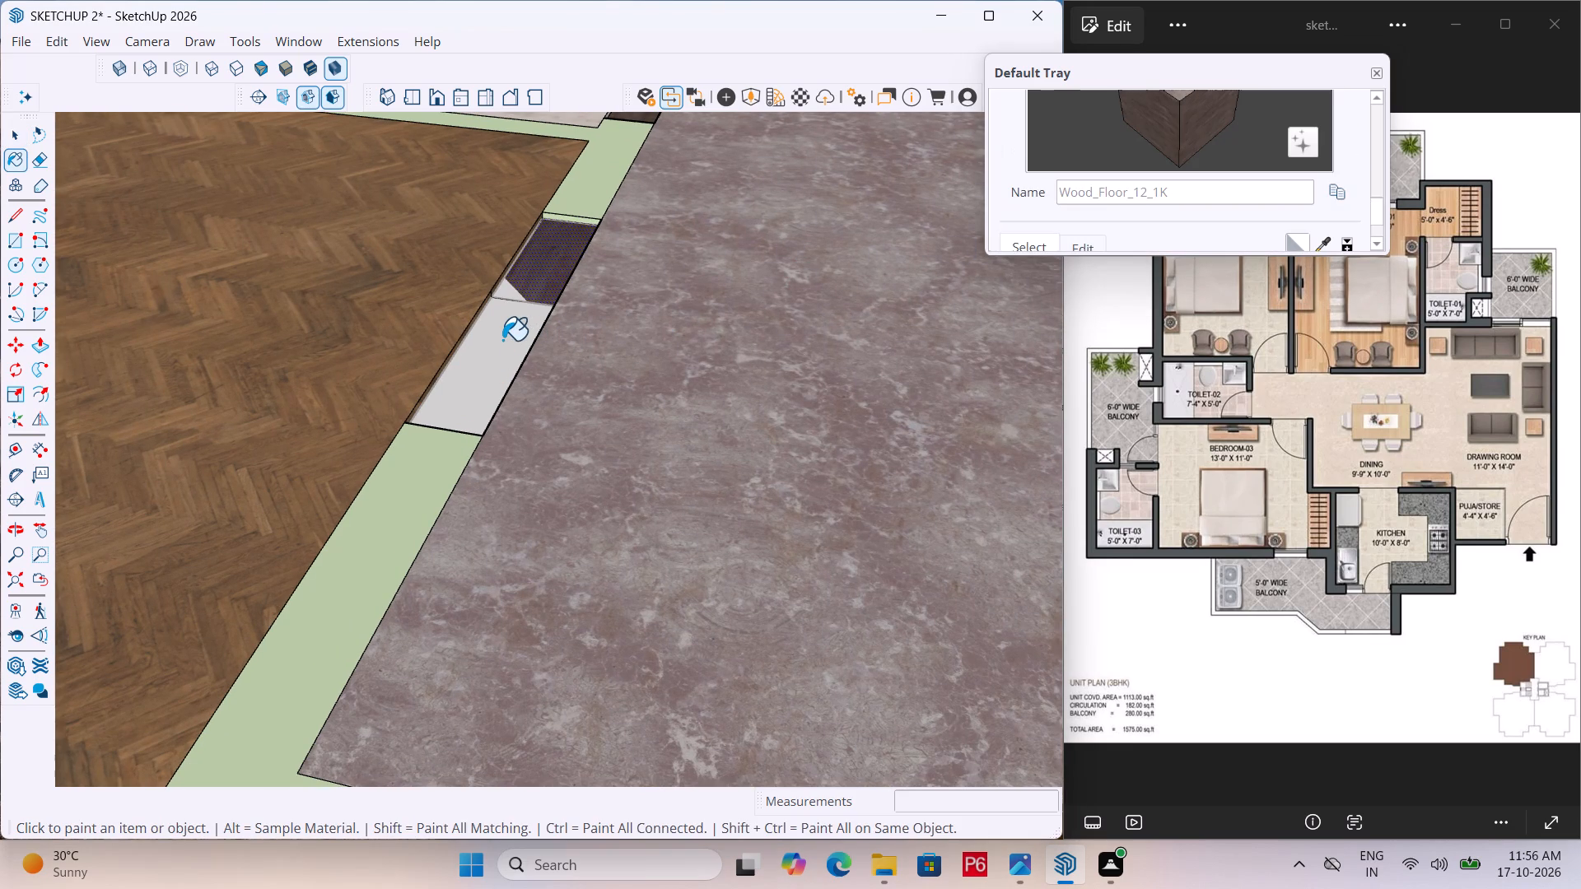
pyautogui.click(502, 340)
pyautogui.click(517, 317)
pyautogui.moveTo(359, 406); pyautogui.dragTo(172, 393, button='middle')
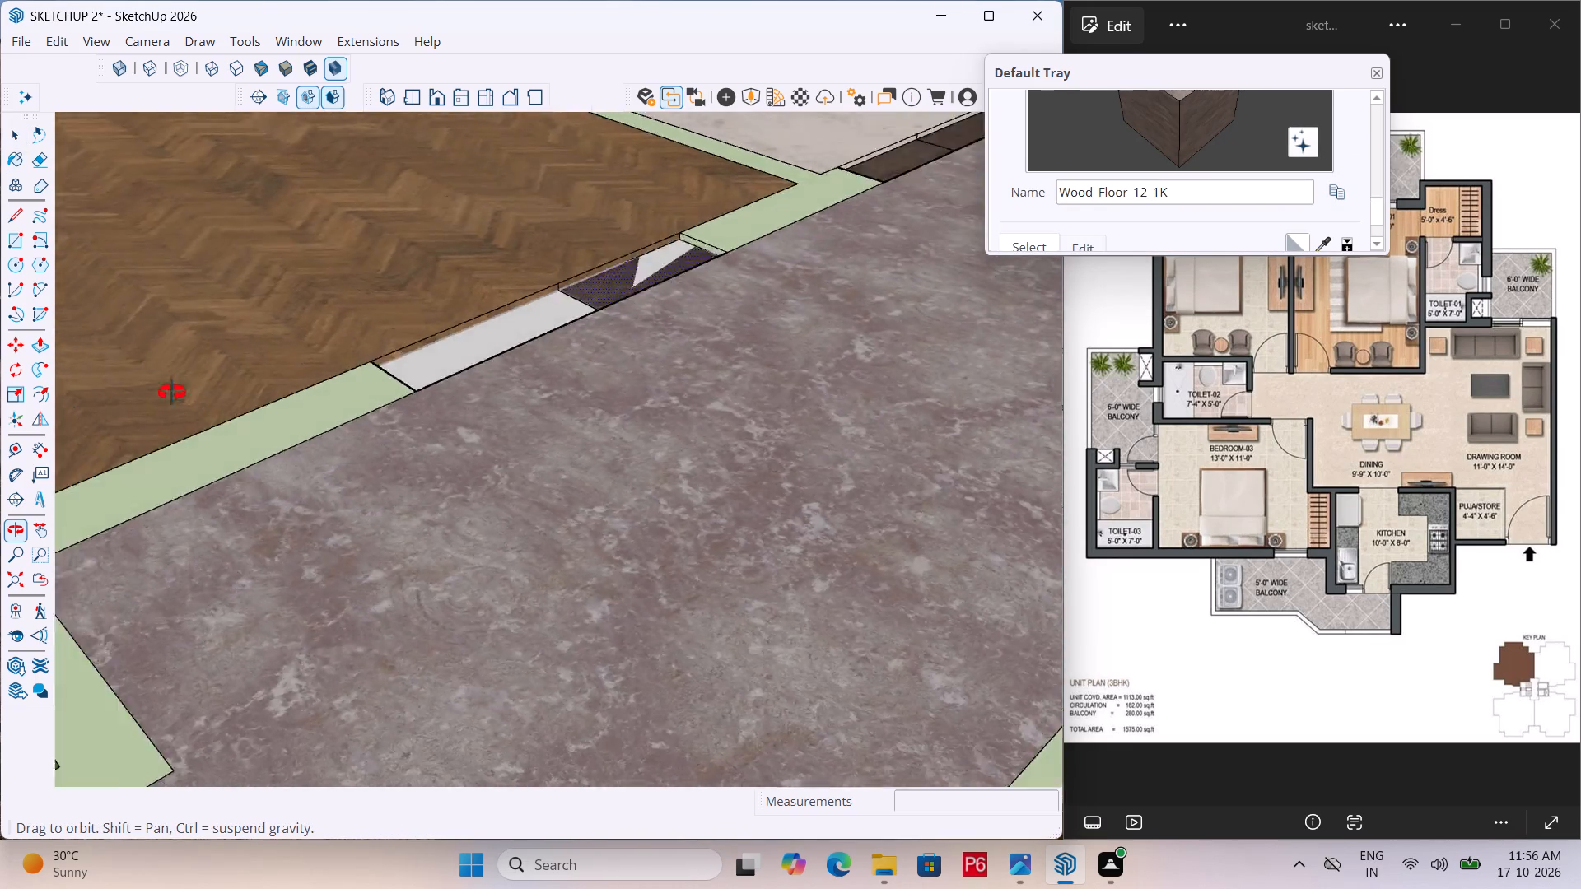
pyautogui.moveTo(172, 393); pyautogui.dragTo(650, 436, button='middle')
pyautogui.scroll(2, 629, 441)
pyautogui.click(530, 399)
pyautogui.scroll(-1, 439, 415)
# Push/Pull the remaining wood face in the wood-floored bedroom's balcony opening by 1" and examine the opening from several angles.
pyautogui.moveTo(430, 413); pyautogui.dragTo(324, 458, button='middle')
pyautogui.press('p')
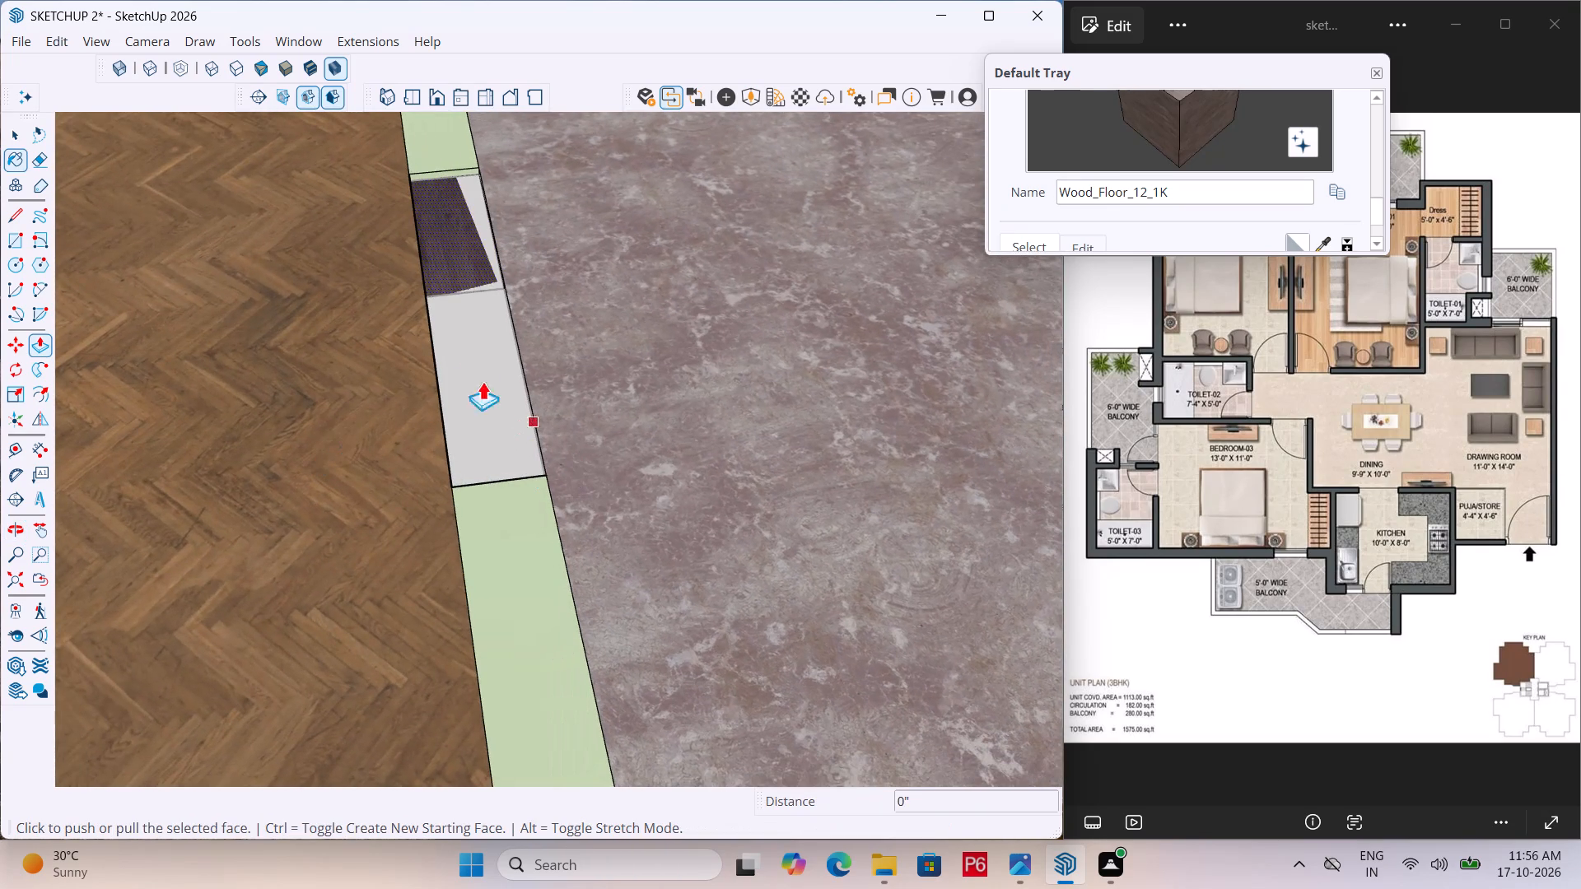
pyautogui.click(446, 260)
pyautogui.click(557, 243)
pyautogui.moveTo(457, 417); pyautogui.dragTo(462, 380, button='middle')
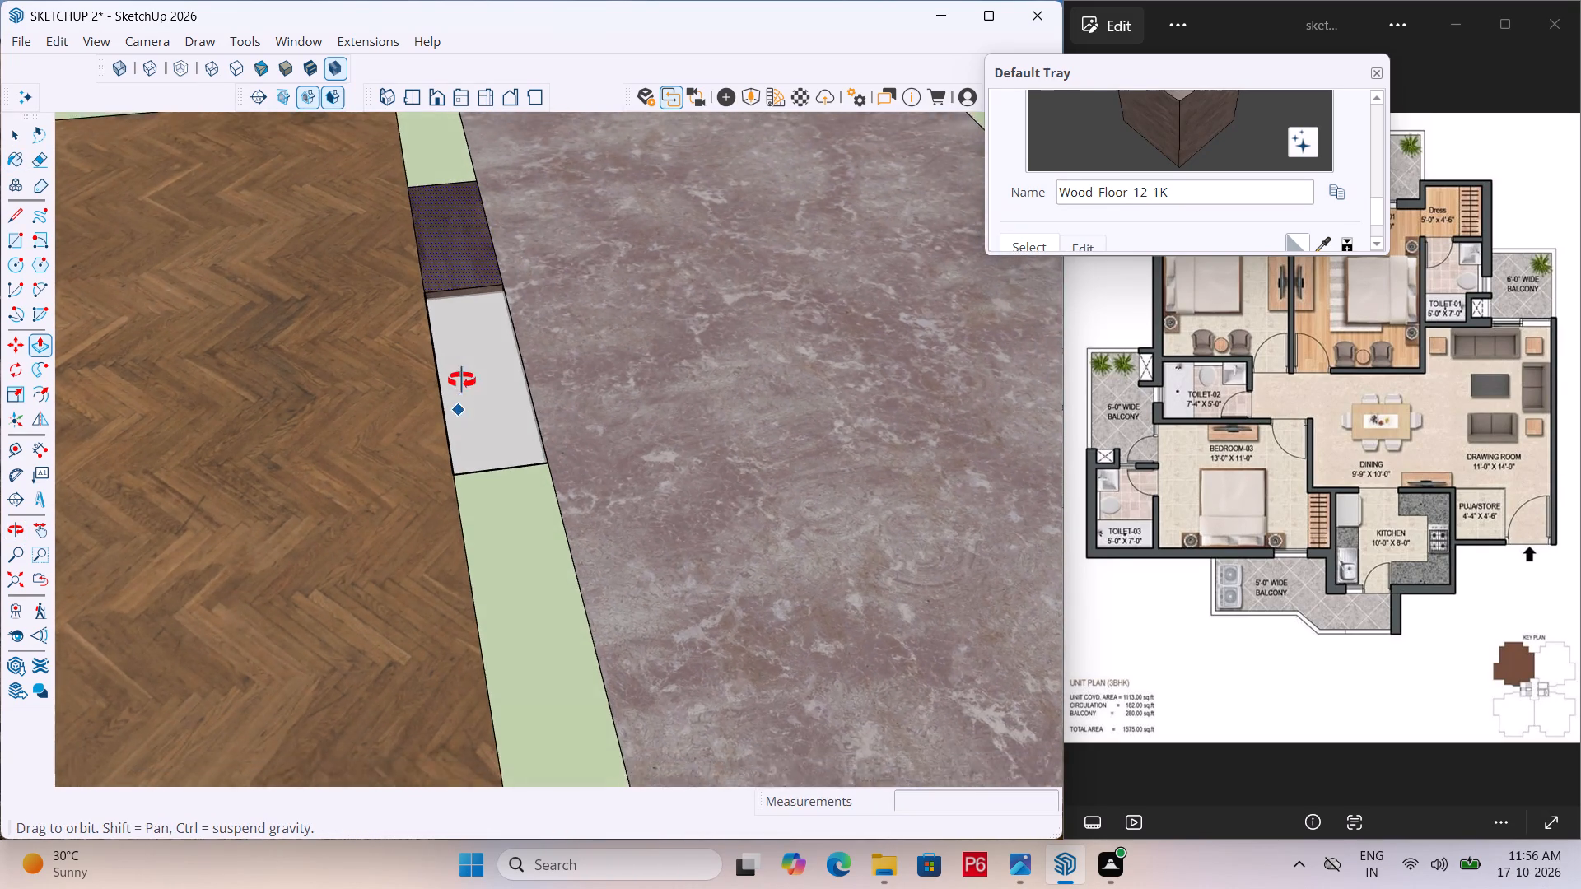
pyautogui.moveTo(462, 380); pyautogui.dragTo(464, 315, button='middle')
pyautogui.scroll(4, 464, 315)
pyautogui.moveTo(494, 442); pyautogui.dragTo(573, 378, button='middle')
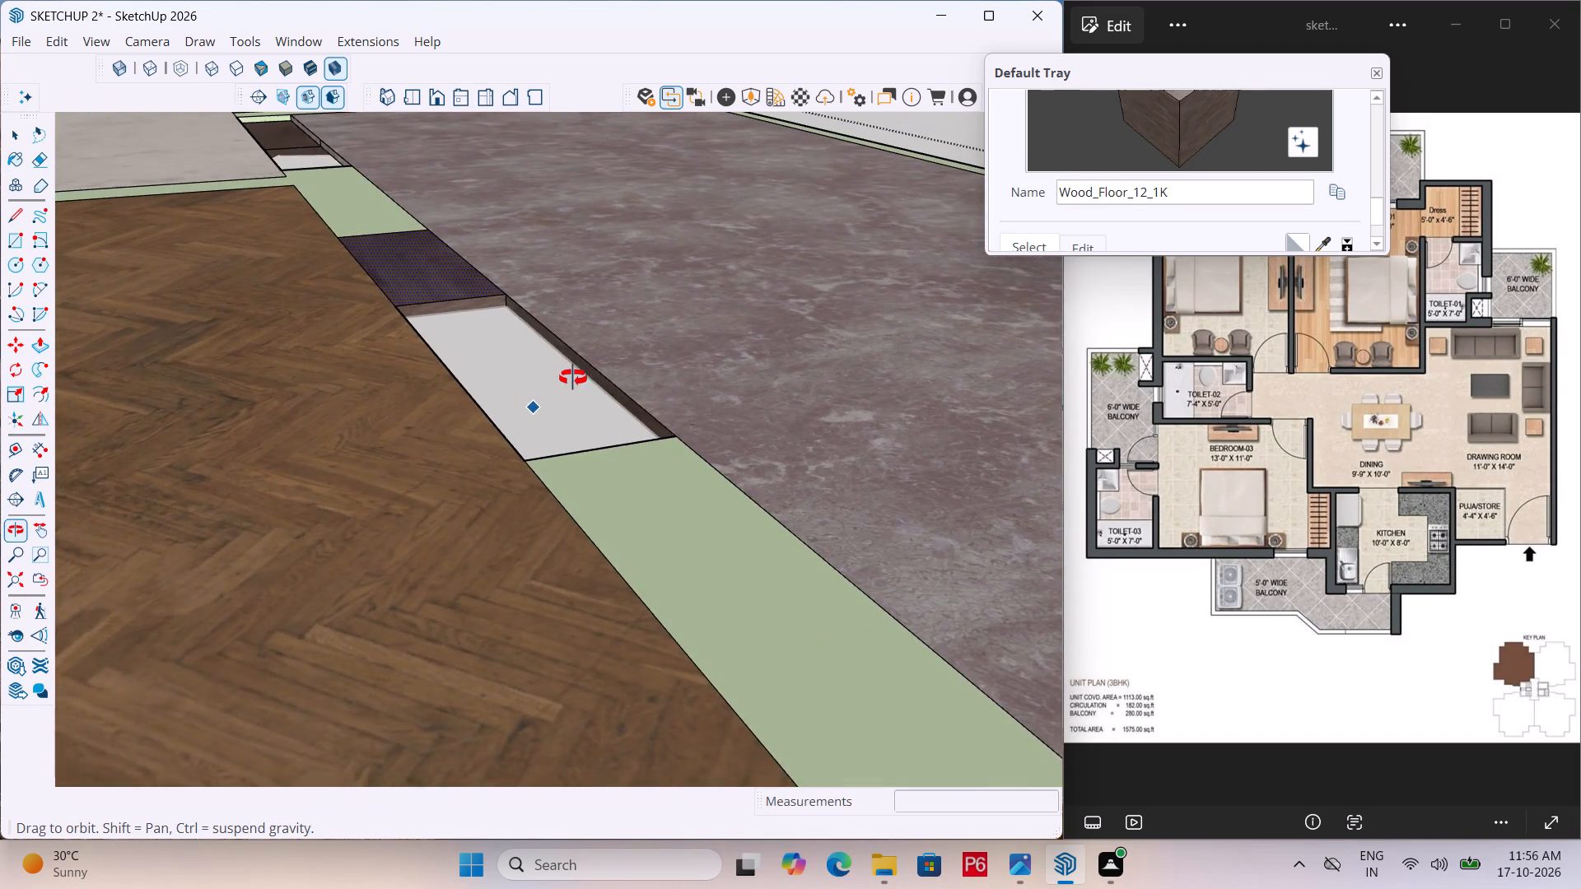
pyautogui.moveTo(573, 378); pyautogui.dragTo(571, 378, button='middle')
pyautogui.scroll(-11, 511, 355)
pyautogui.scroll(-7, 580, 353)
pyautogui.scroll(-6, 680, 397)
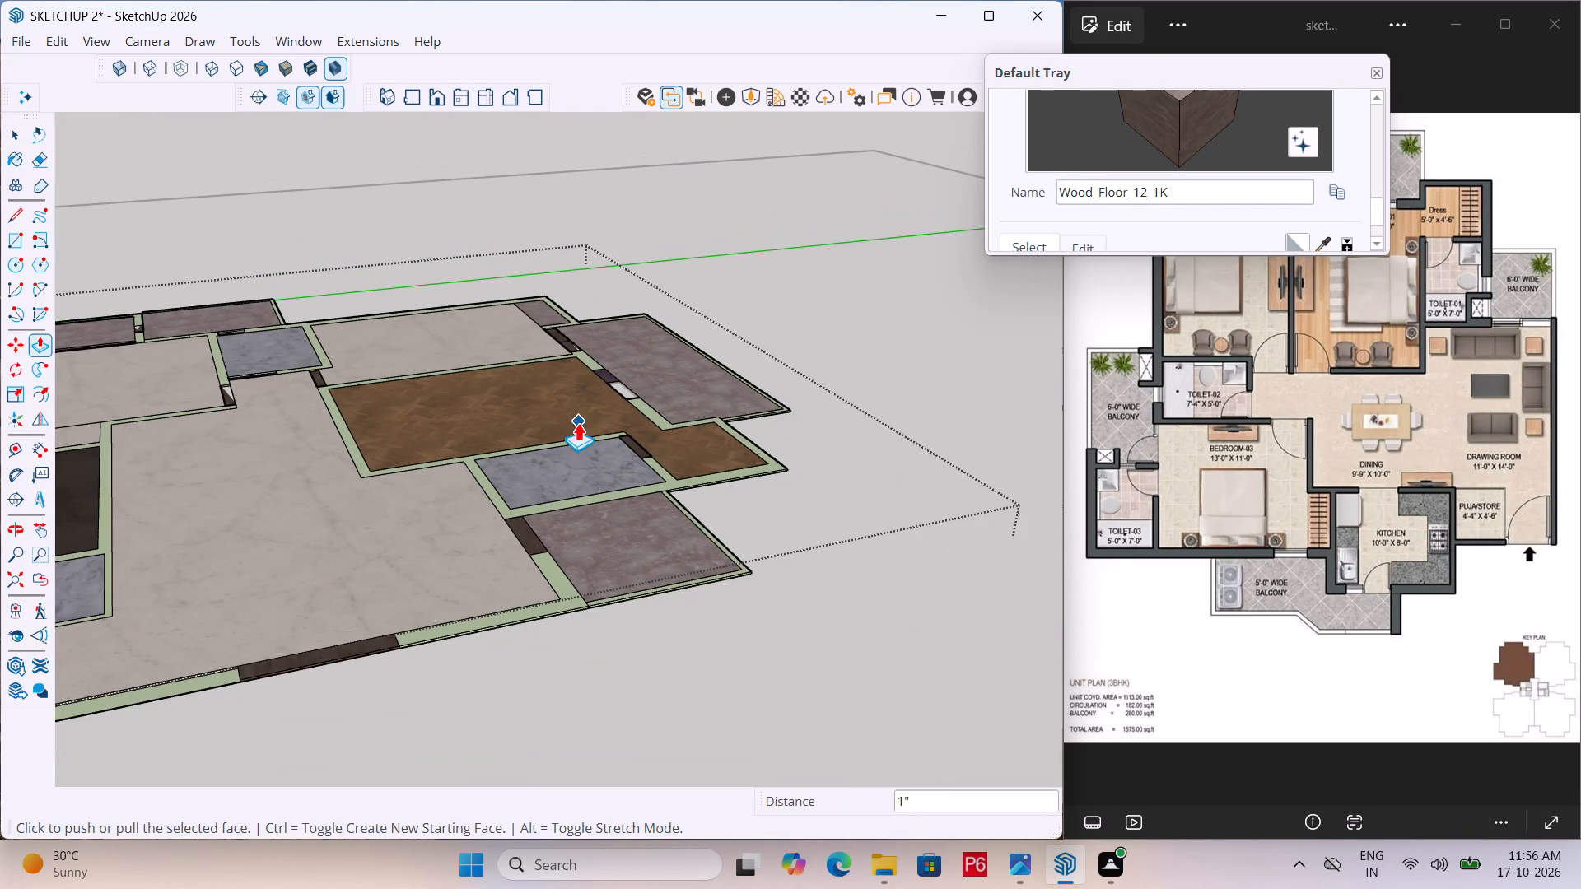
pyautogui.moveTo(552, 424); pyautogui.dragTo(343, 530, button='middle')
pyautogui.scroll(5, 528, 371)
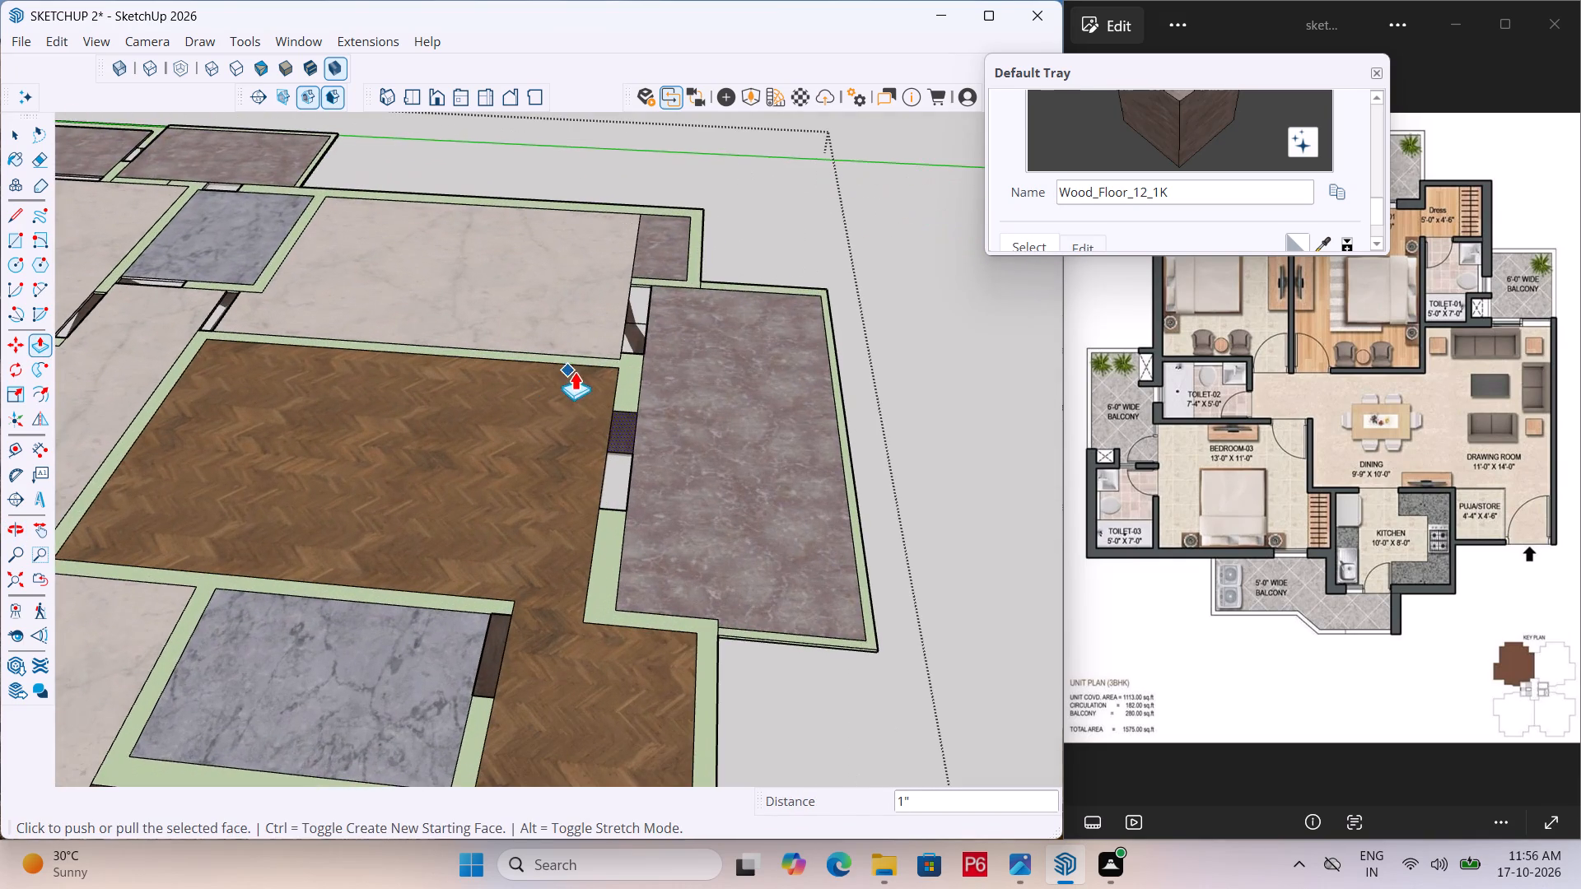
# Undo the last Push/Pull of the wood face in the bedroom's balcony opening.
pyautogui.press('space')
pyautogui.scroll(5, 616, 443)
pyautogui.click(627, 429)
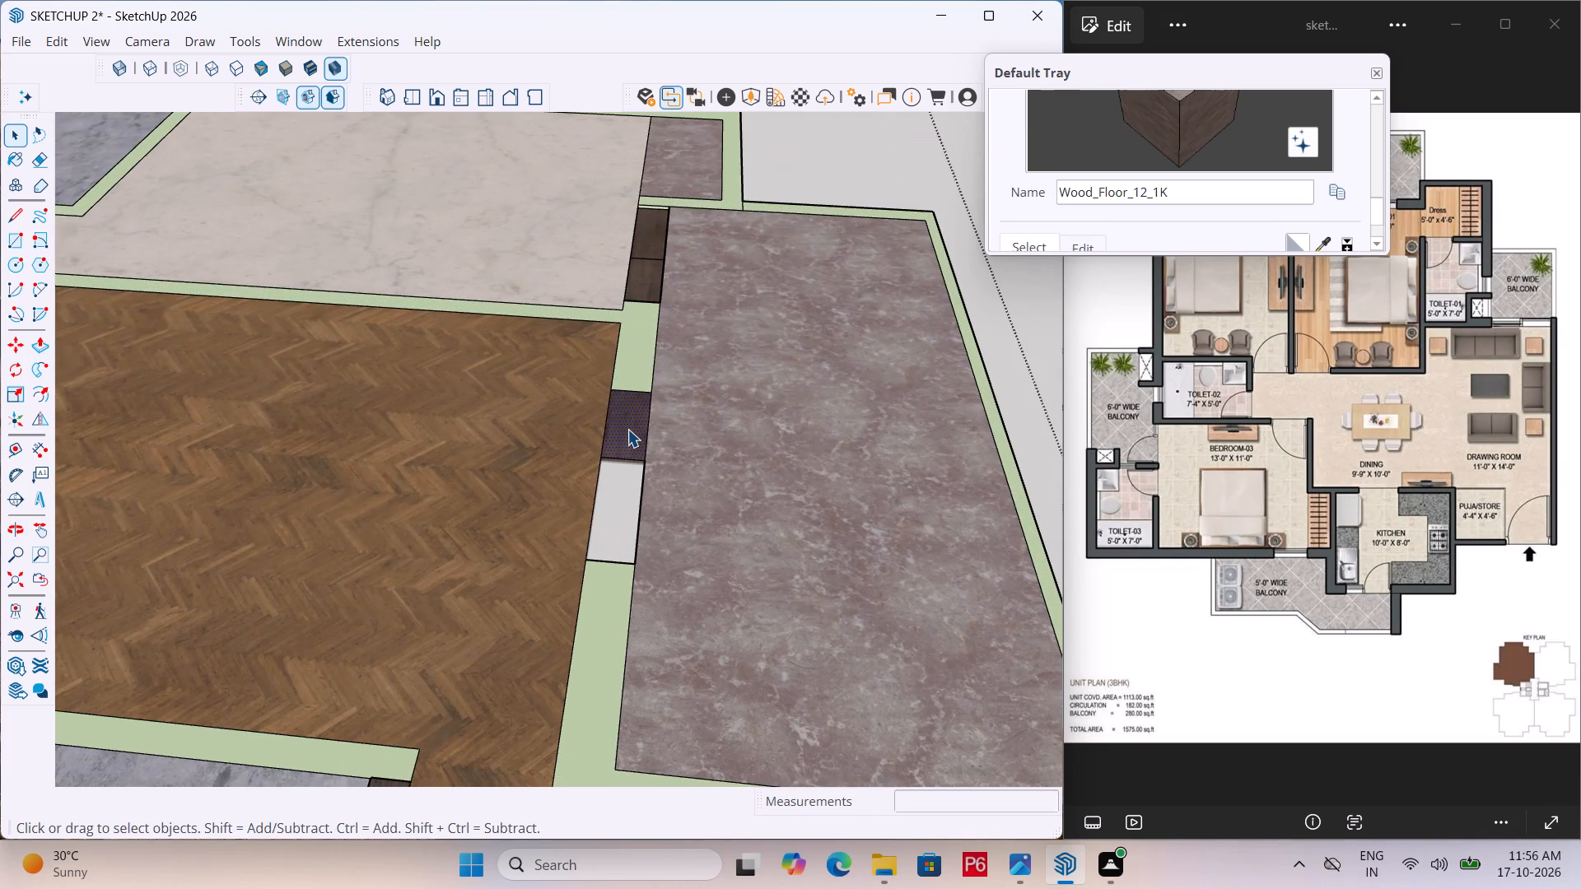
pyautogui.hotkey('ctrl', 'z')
# Examine the wood-floored bedroom's balcony opening and its remaining wood face from several angles.
pyautogui.scroll(1, 613, 456)
pyautogui.scroll(-5, 555, 357)
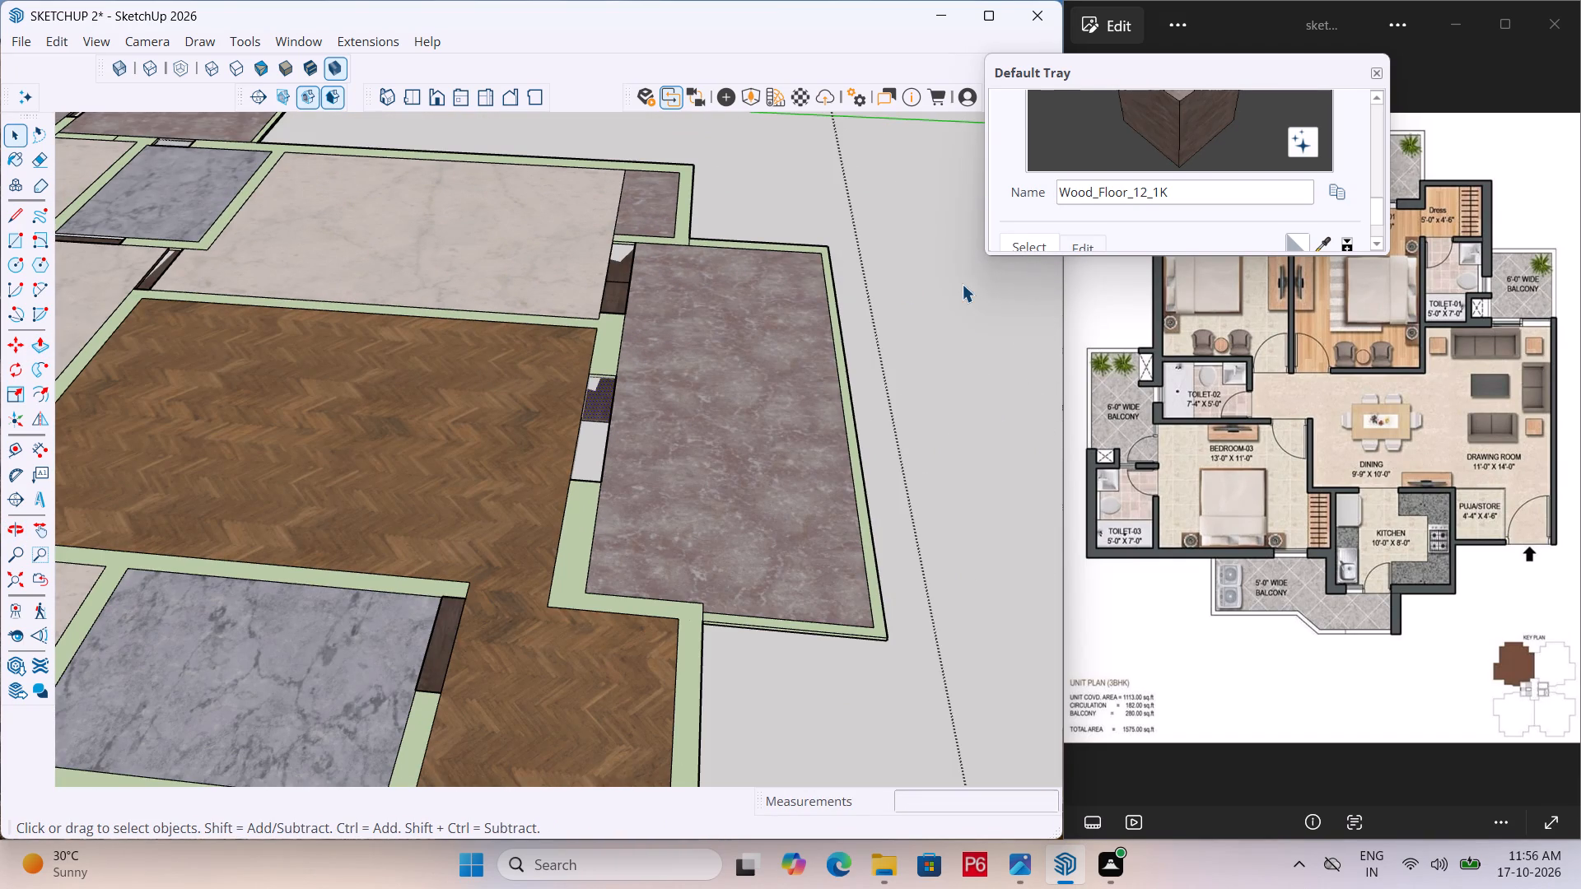
pyautogui.click(962, 284)
pyautogui.scroll(1, 609, 393)
pyautogui.click(604, 402)
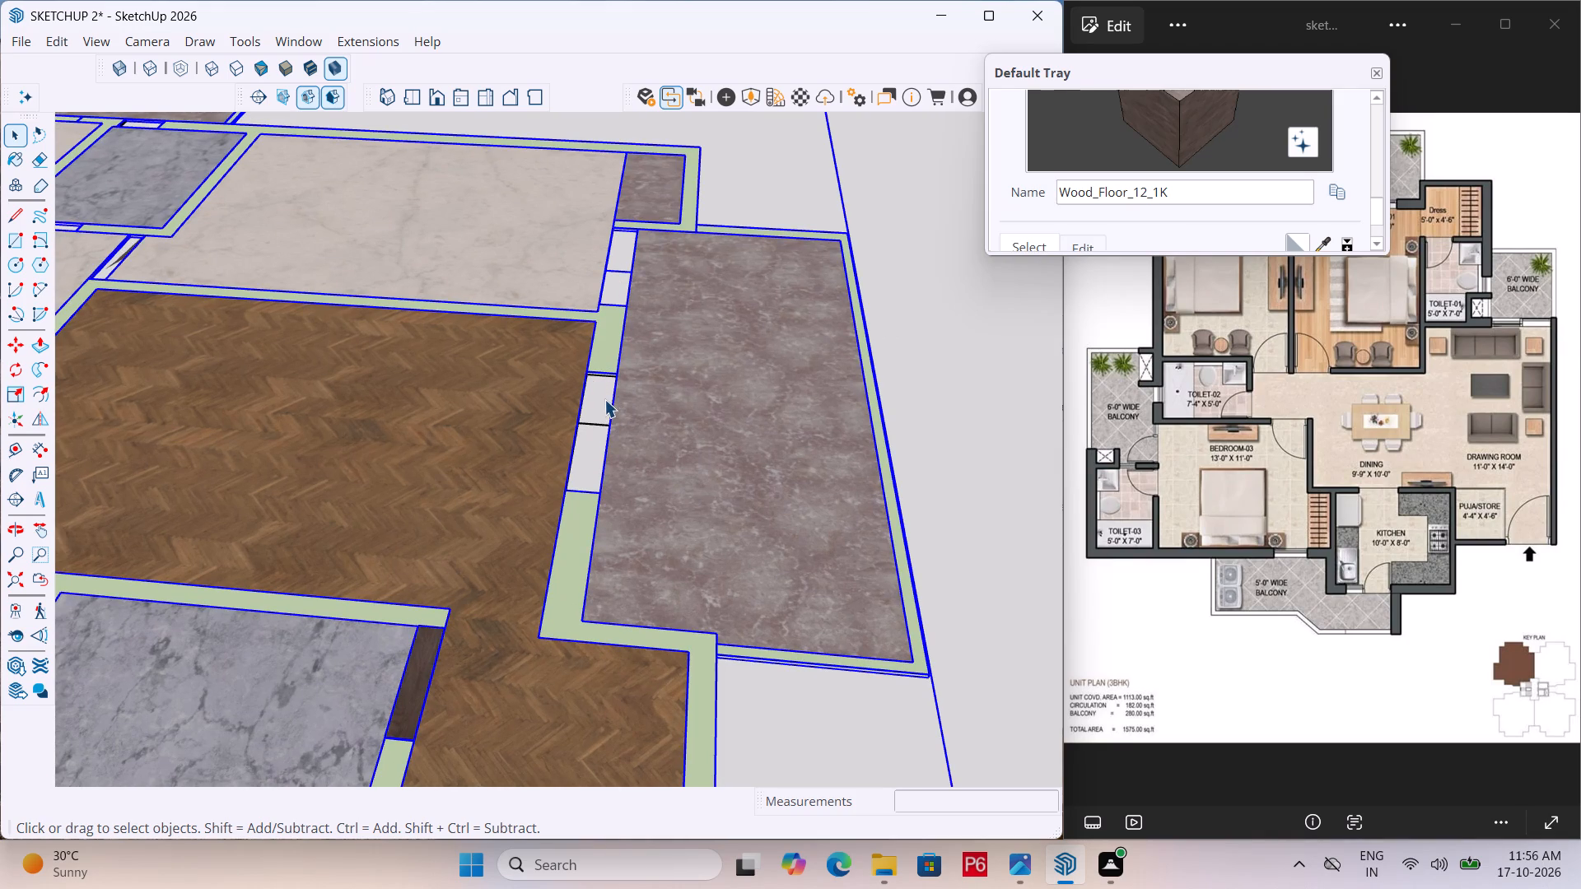
pyautogui.doubleClick(595, 390)
pyautogui.scroll(5, 587, 413)
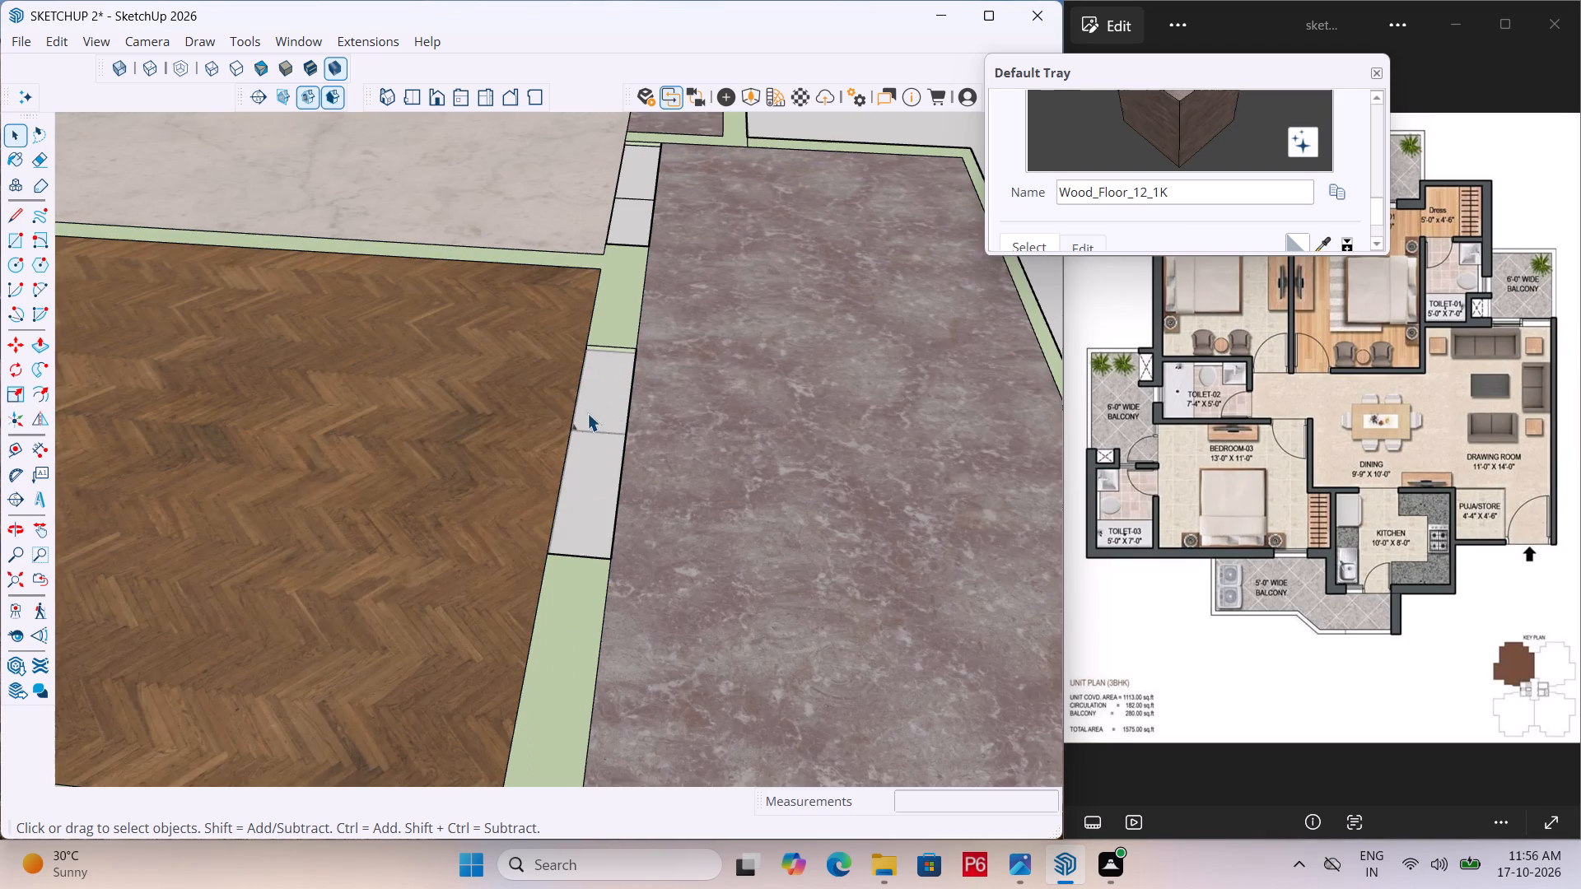
pyautogui.scroll(1, 587, 420)
pyautogui.scroll(-5, 749, 373)
pyautogui.scroll(-6, 735, 481)
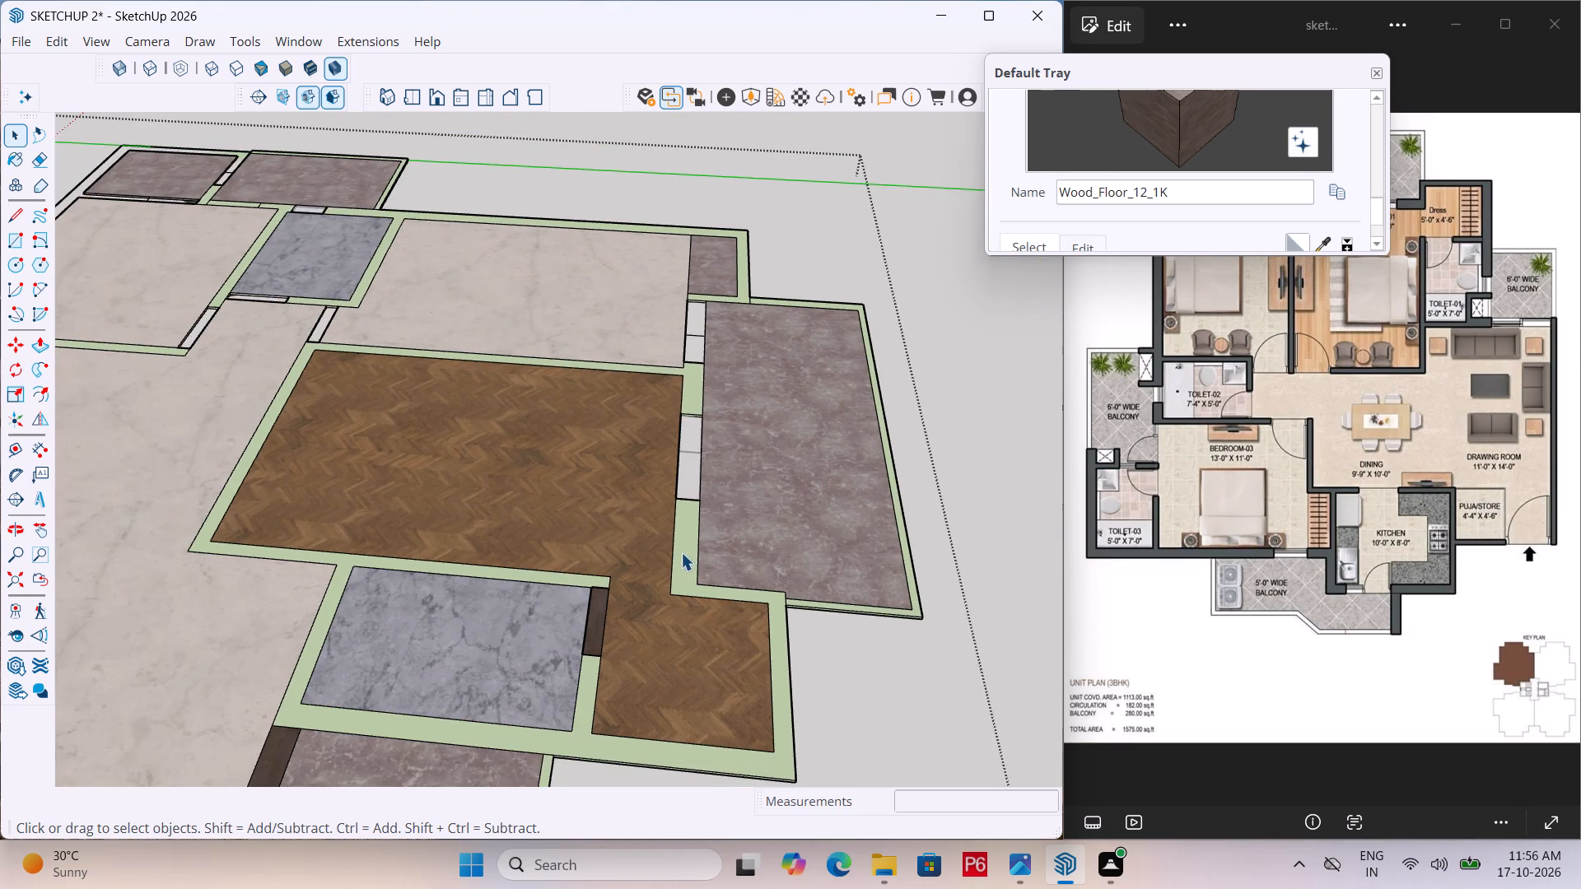
pyautogui.moveTo(242, 494); pyautogui.dragTo(429, 463, button='middle')
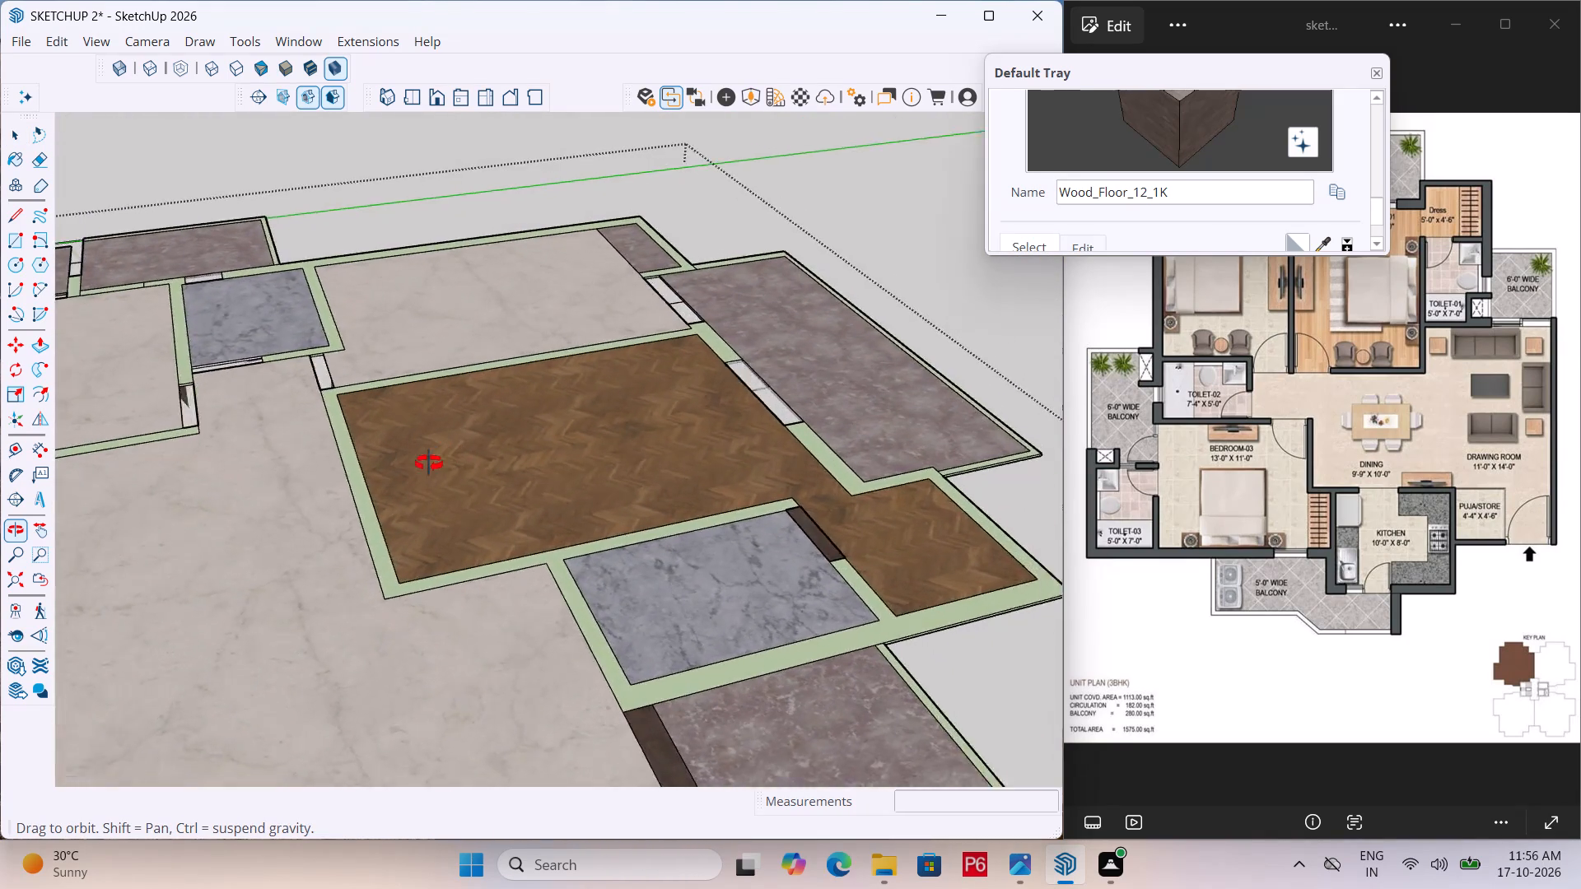
pyautogui.moveTo(429, 463); pyautogui.dragTo(407, 466, button='middle')
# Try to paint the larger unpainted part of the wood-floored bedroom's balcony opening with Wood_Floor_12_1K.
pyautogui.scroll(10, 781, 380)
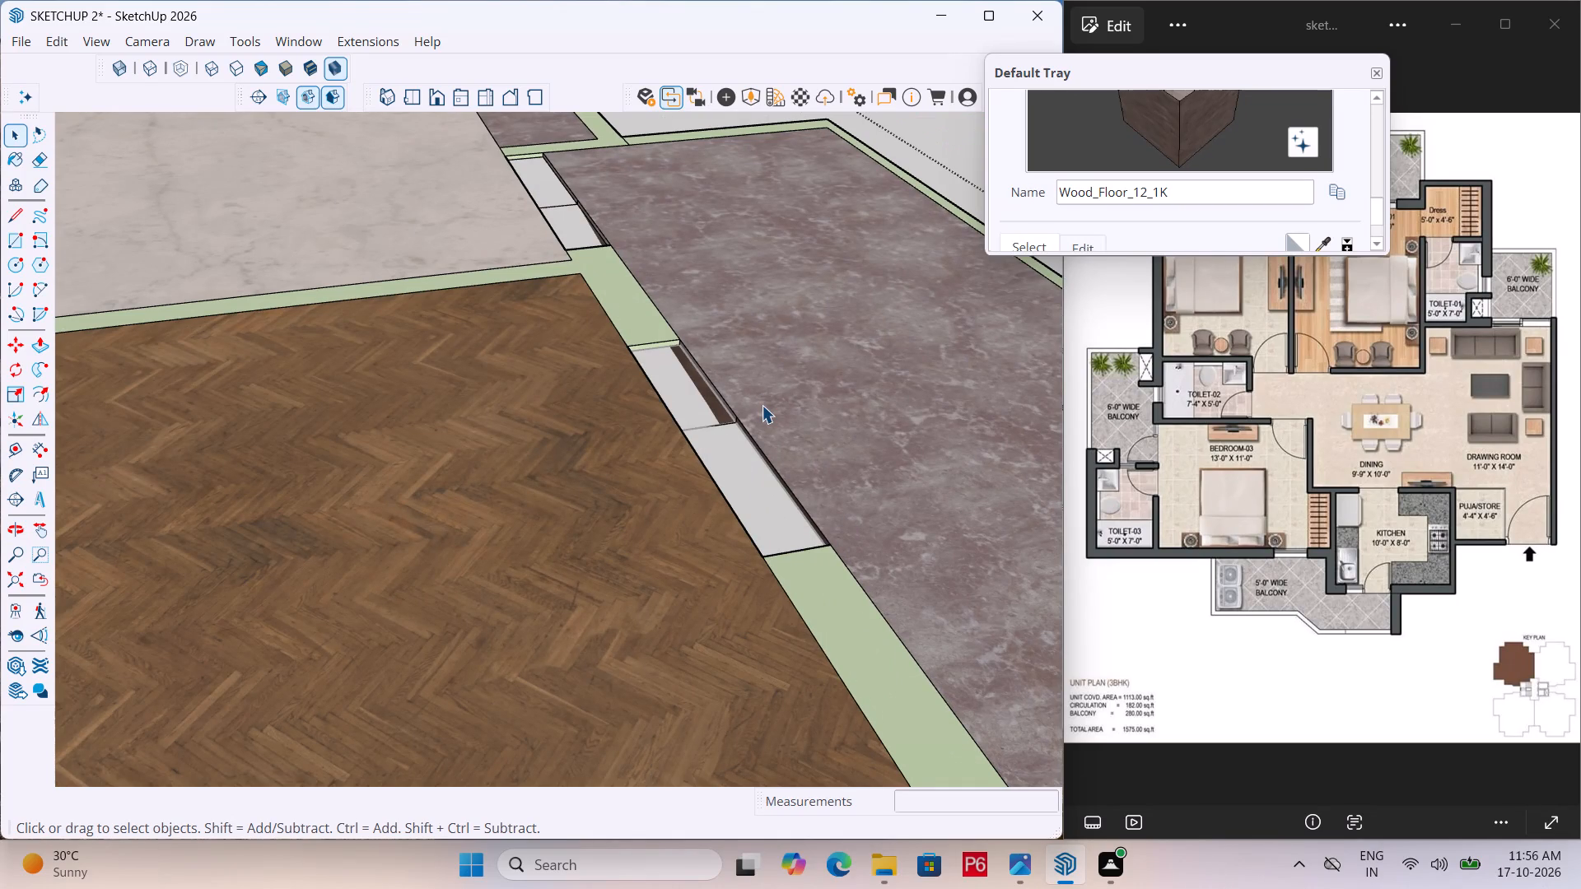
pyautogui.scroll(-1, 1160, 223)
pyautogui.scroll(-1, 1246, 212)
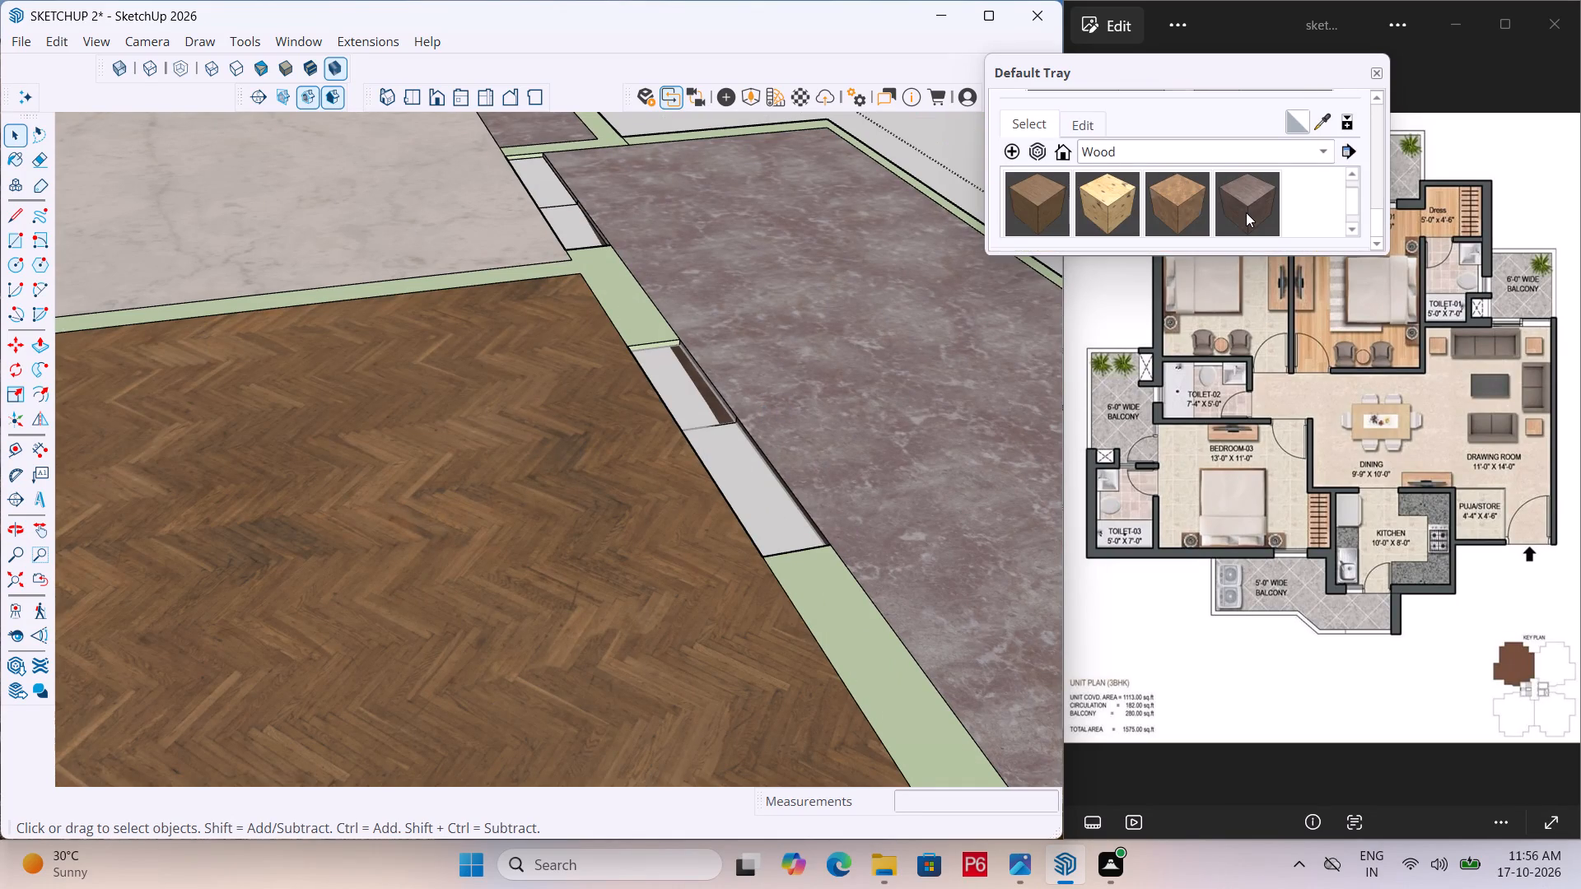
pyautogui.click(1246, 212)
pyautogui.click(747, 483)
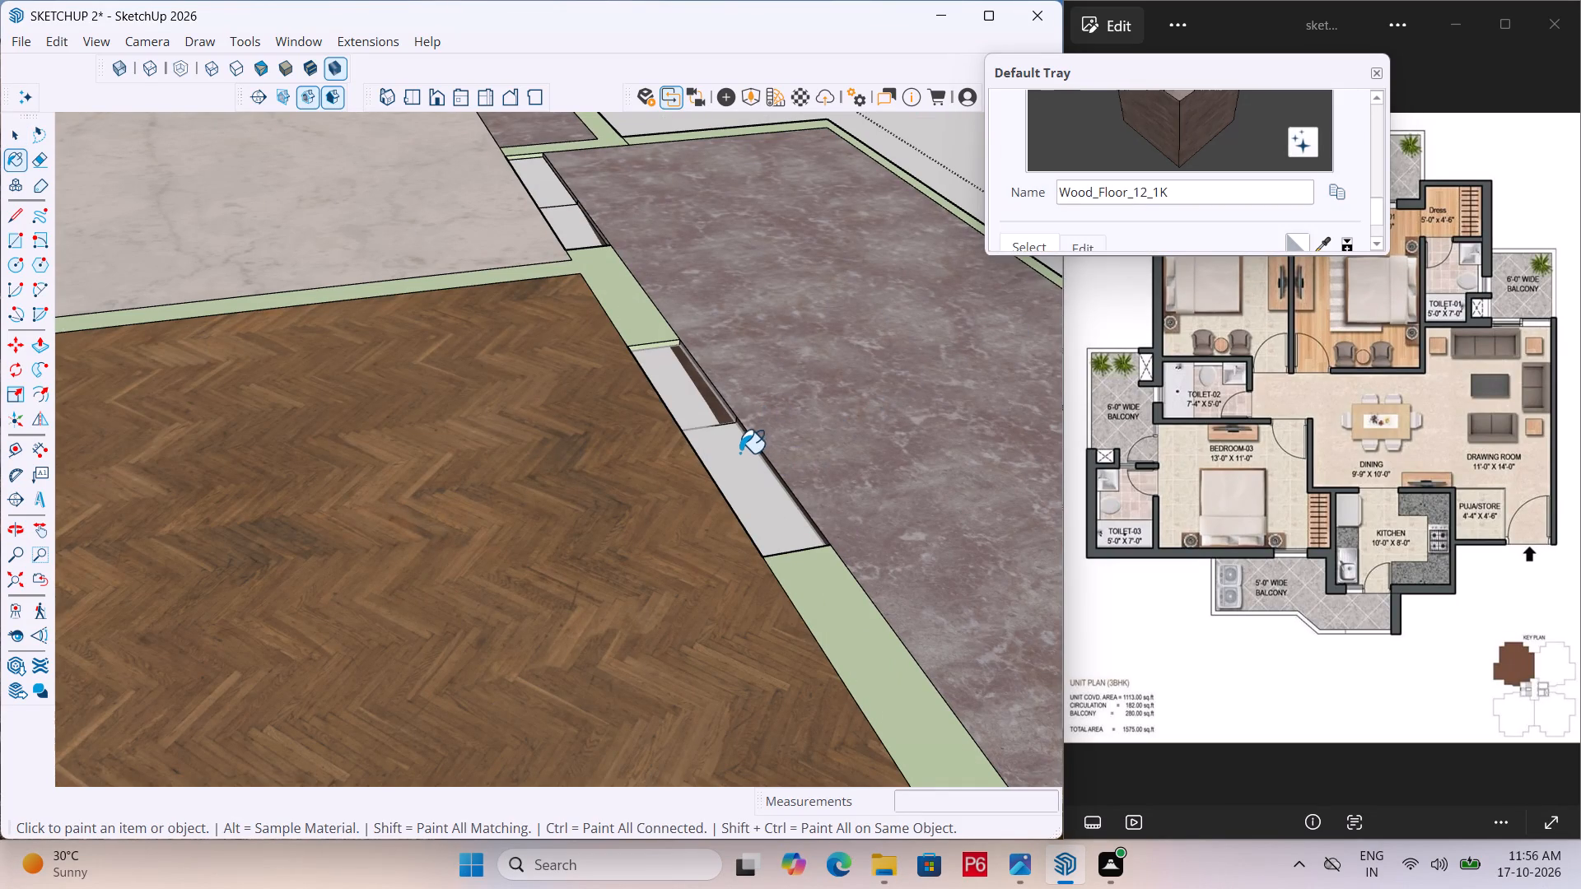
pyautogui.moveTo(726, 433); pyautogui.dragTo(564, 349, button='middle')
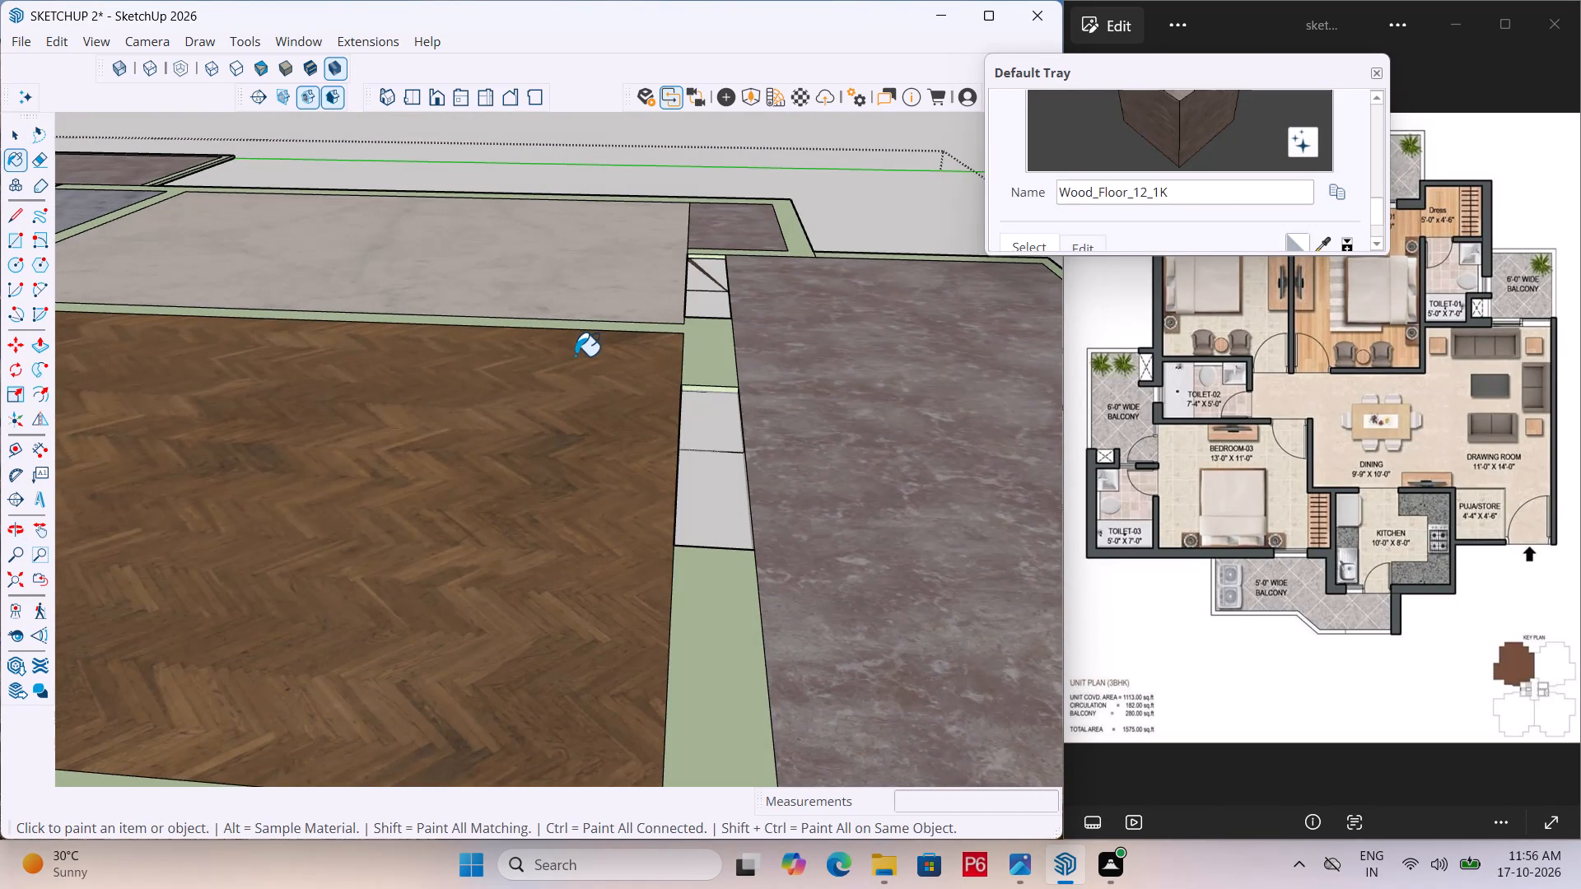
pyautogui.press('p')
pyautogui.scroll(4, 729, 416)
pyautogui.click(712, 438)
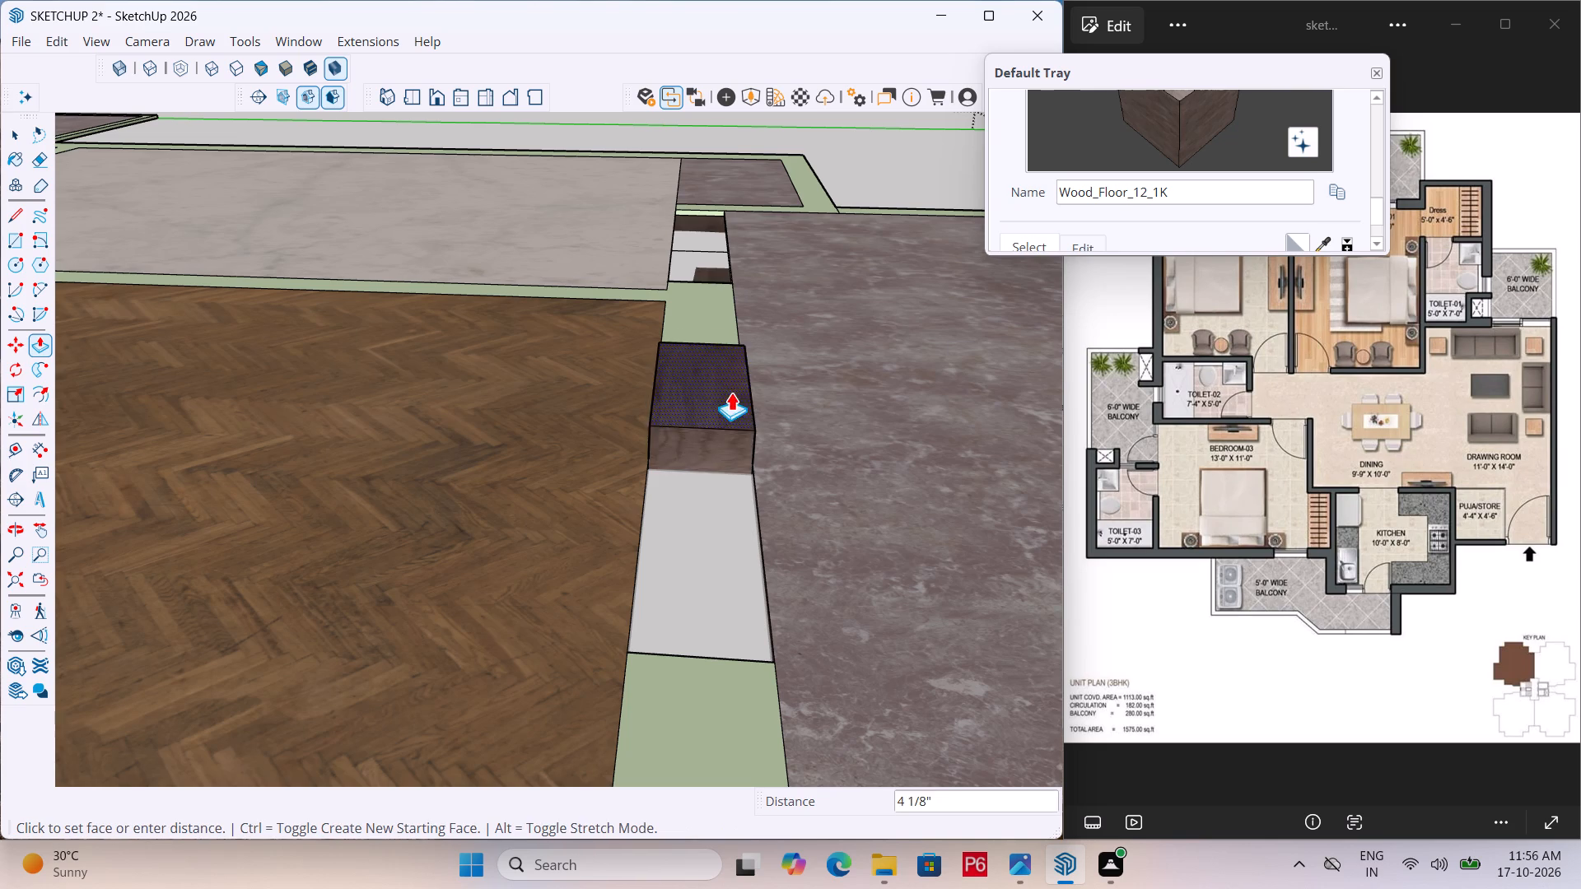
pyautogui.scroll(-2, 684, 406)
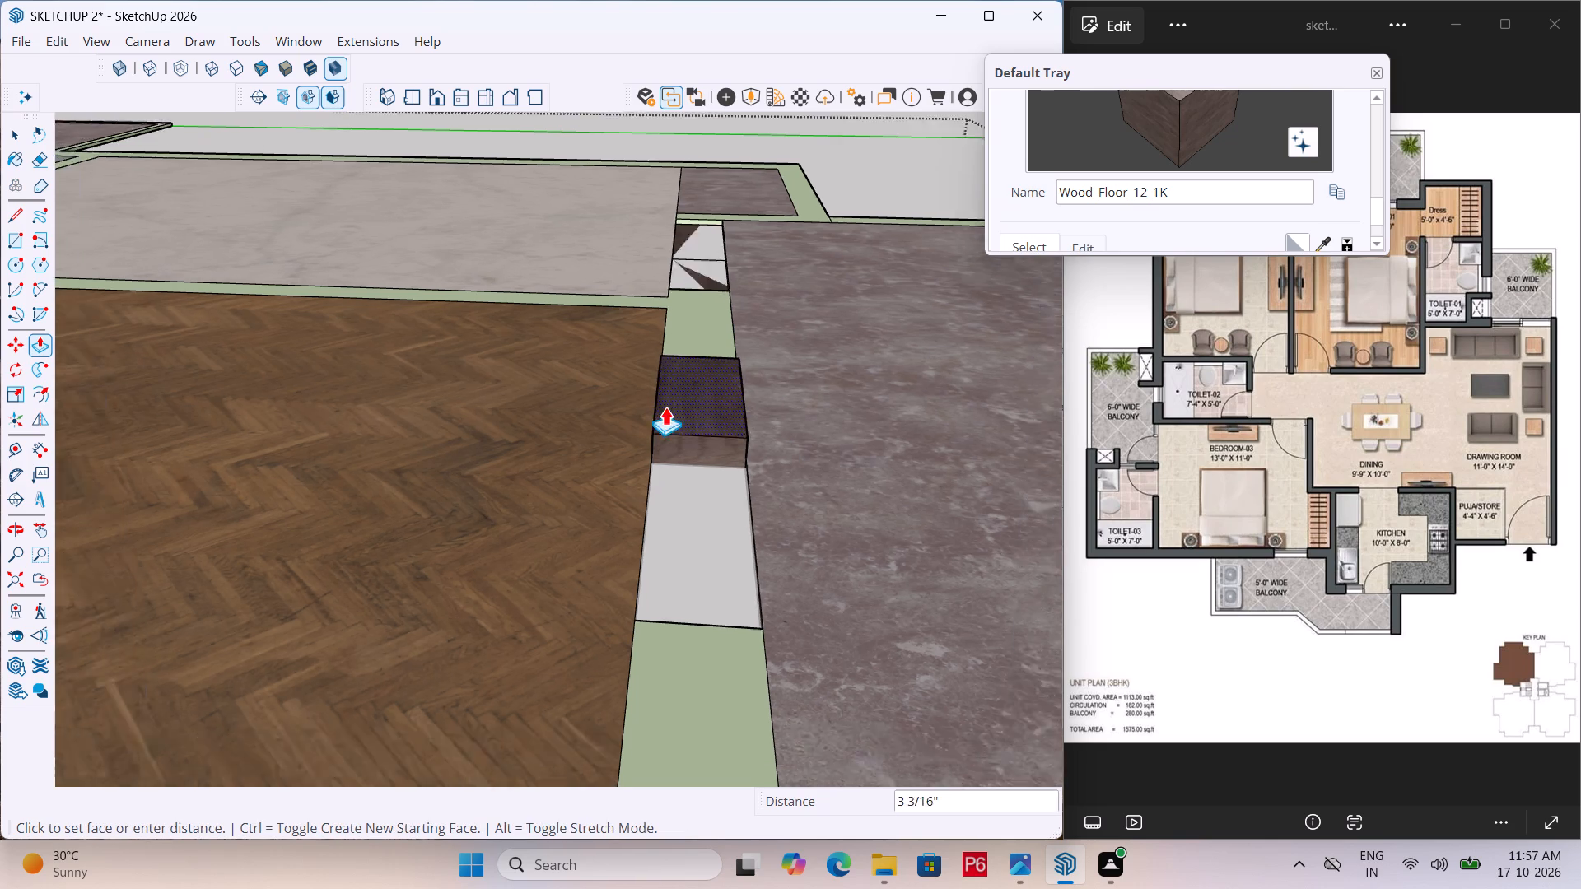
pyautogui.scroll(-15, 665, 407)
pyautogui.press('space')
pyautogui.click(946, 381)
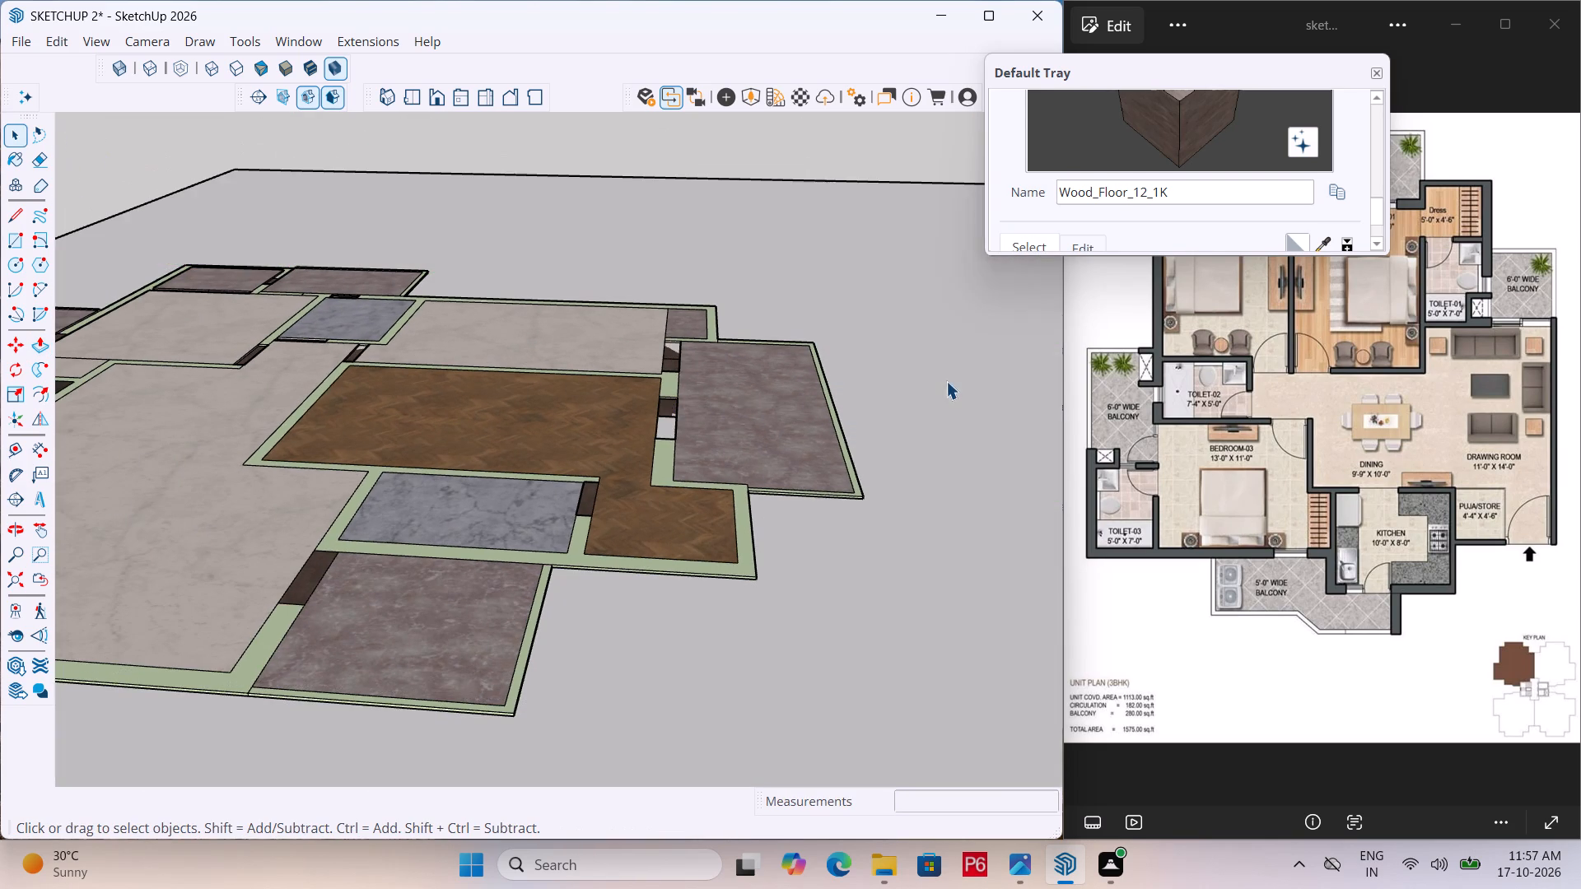
# Push/Pull the small wood face in the wood-floored bedroom's balcony opening up by 1" to the floor level.
pyautogui.doubleClick(596, 434)
pyautogui.click(623, 421)
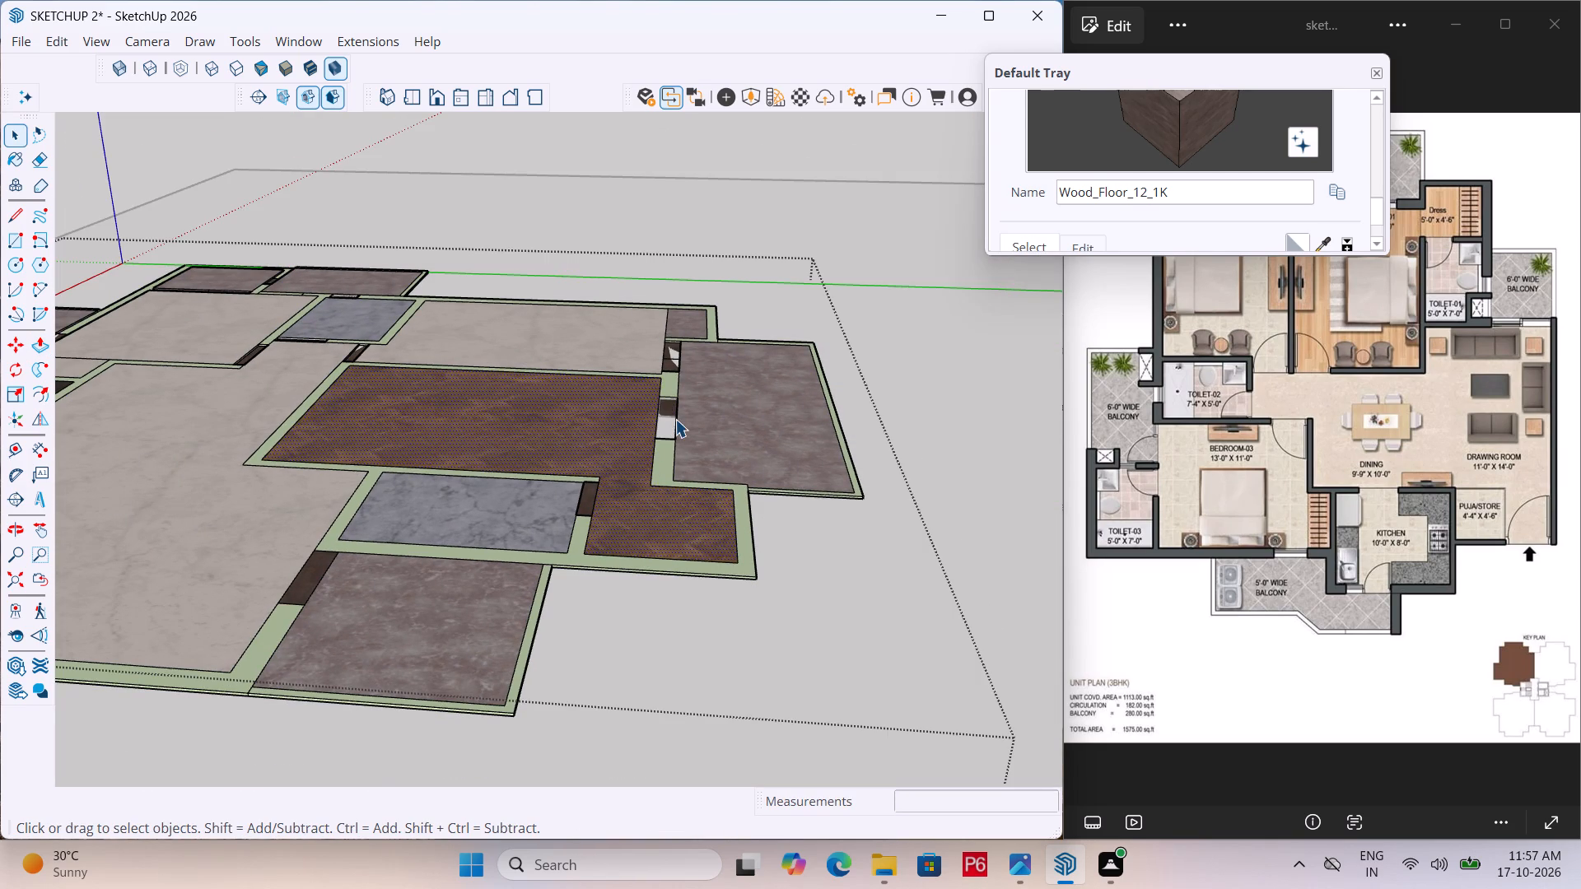
pyautogui.scroll(10, 675, 419)
pyautogui.click(673, 399)
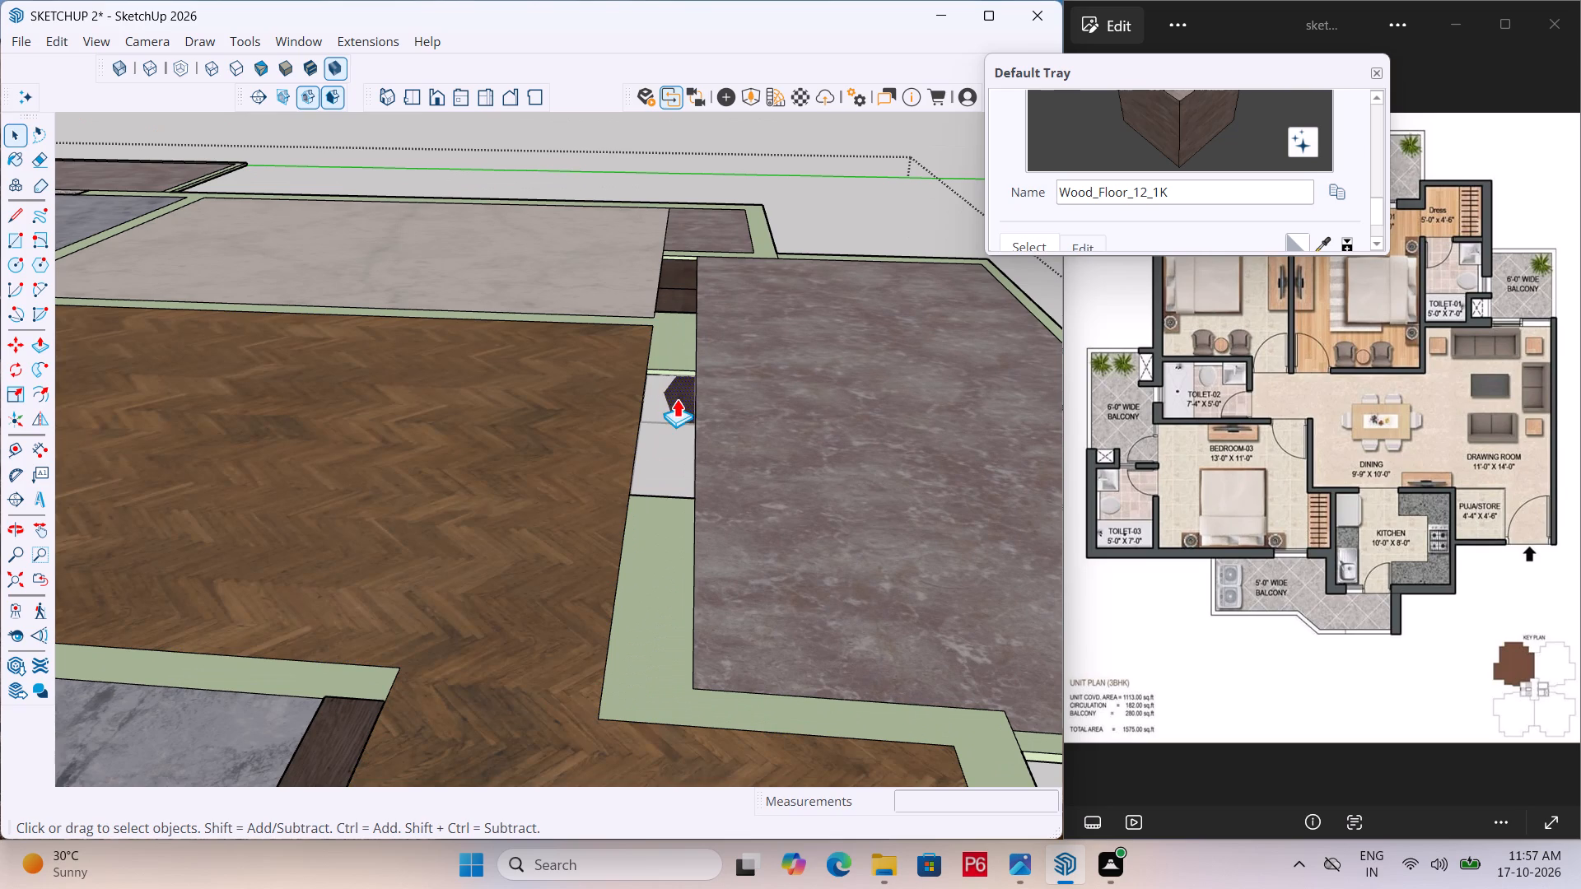
pyautogui.press('p')
pyautogui.click(677, 398)
pyautogui.click(744, 381)
# Push/Pull the narrow side face of the raised wood threshold 2' 6" along the wood-floored bedroom's balcony opening to its far wall.
pyautogui.scroll(9, 659, 463)
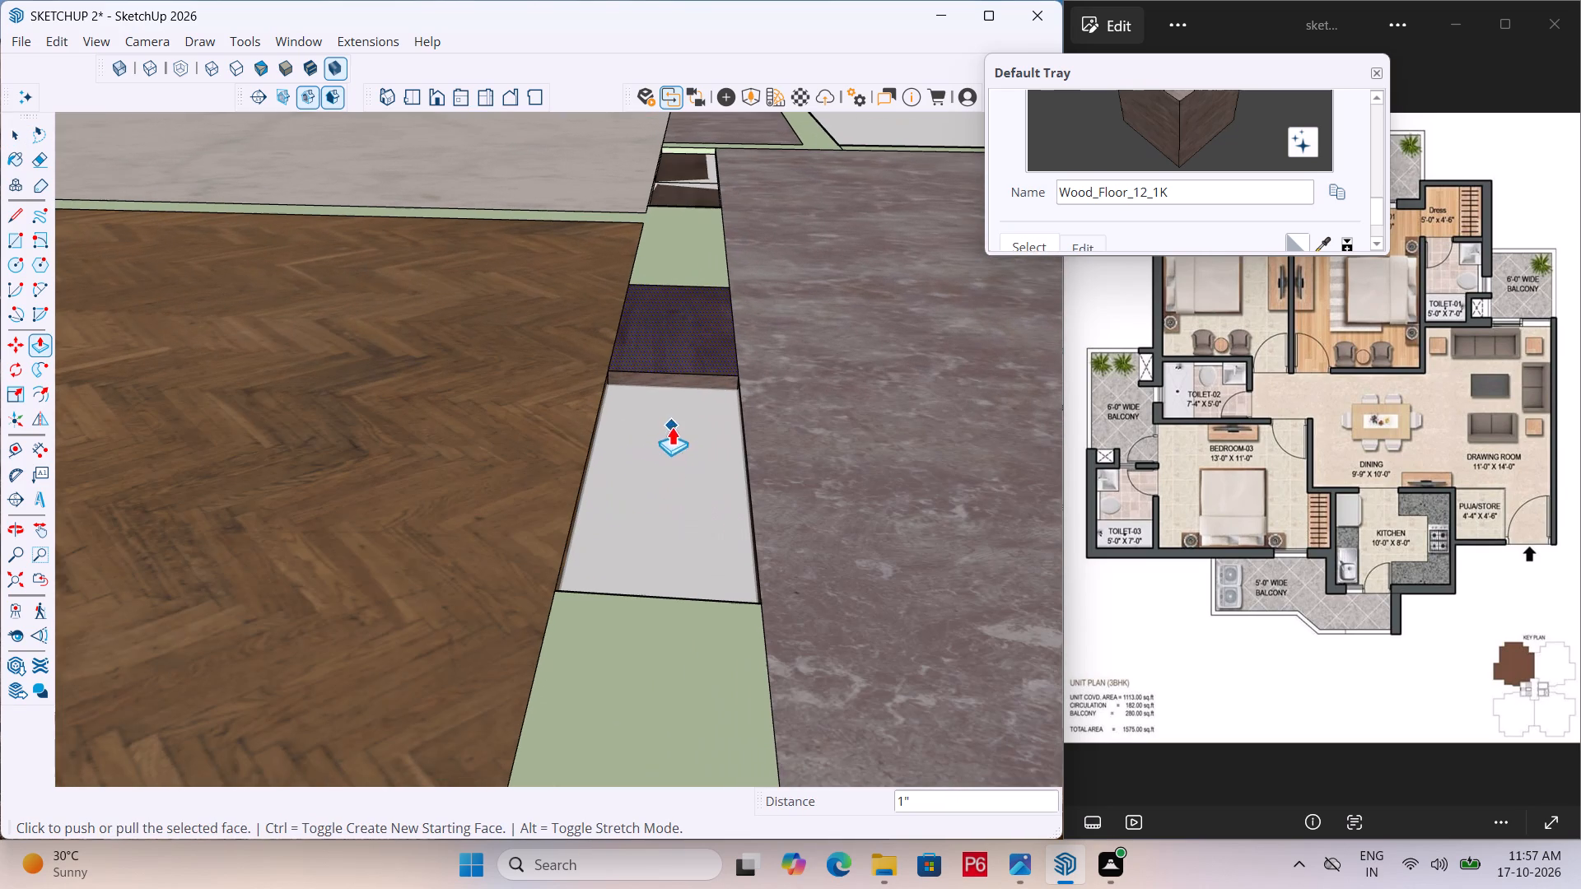
pyautogui.scroll(5, 676, 389)
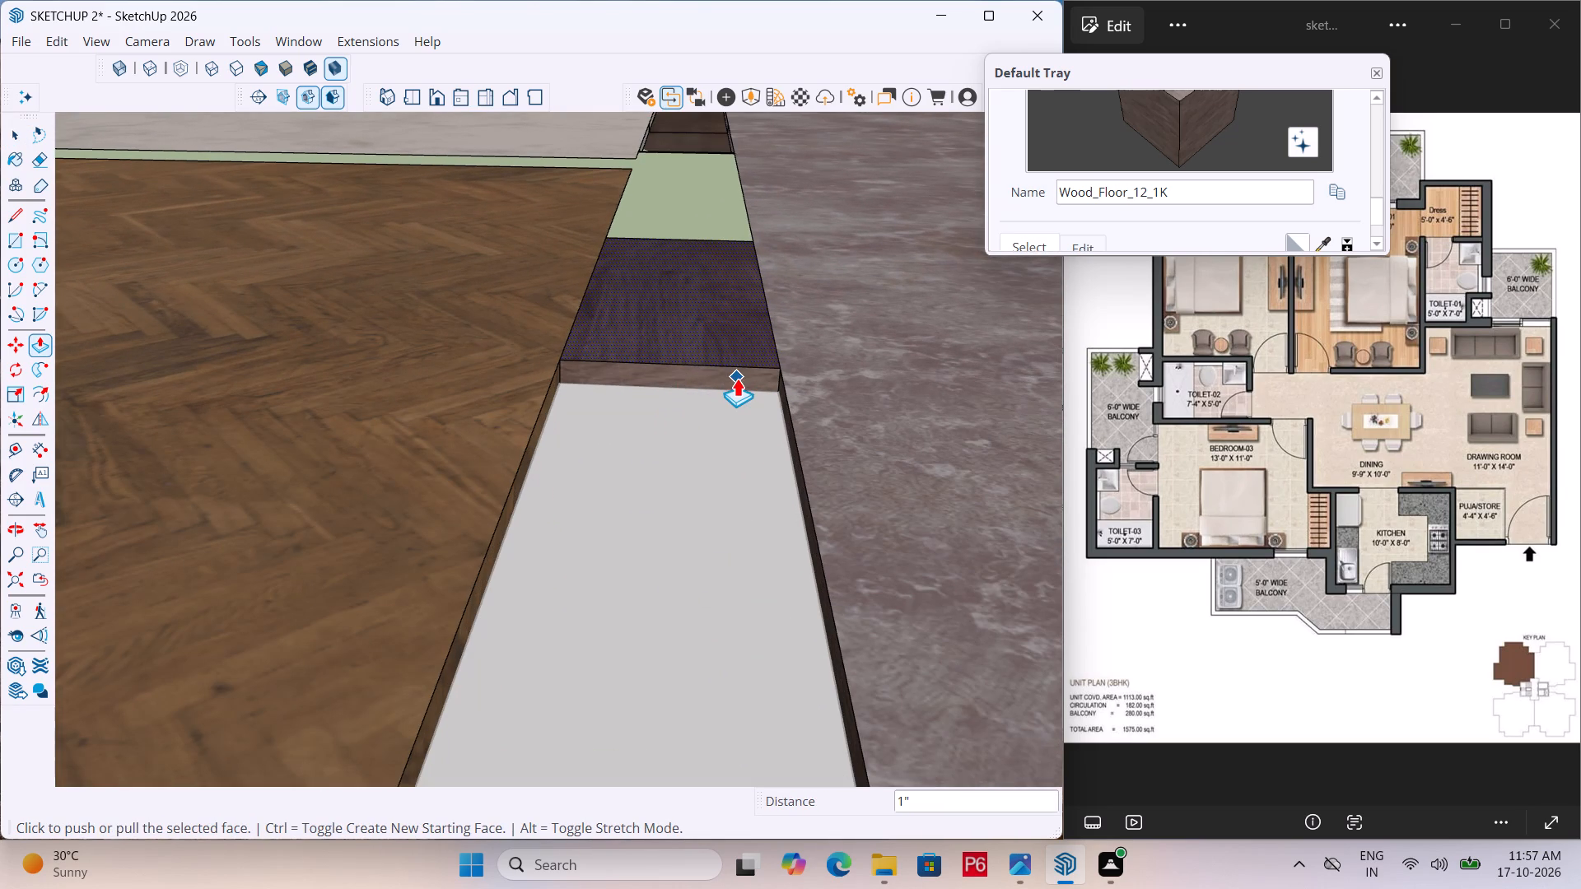
pyautogui.press('p')
pyautogui.press('space')
pyautogui.click(744, 383)
pyautogui.press('p')
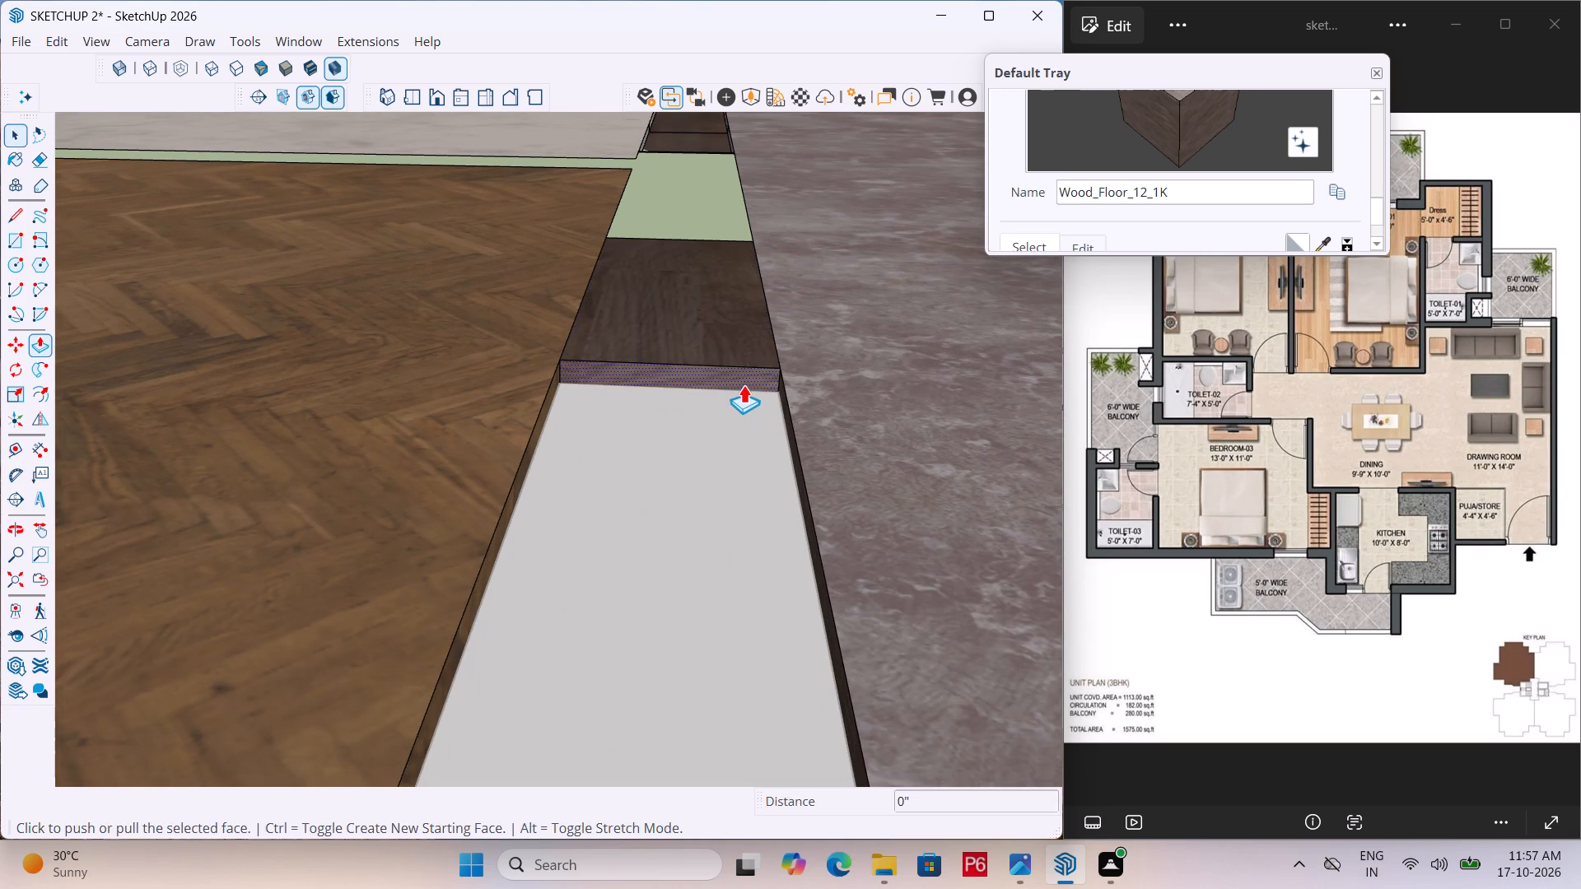
pyautogui.click(744, 381)
pyautogui.scroll(-6, 698, 353)
pyautogui.scroll(-2, 613, 315)
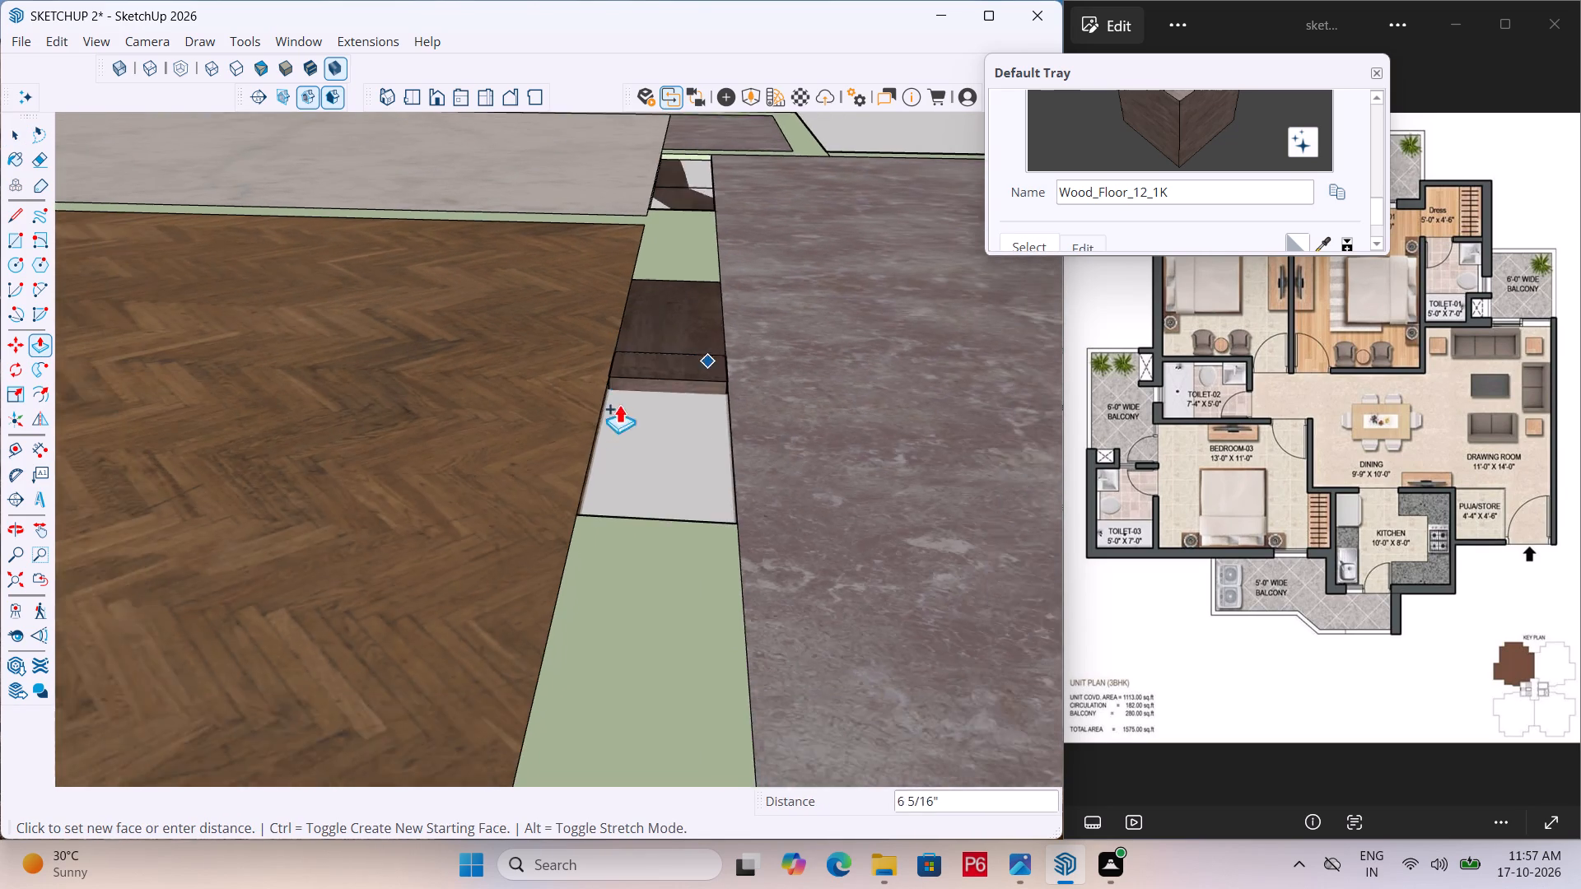
pyautogui.scroll(-1, 619, 404)
pyautogui.scroll(4, 682, 505)
pyautogui.click(695, 497)
pyautogui.scroll(-6, 732, 428)
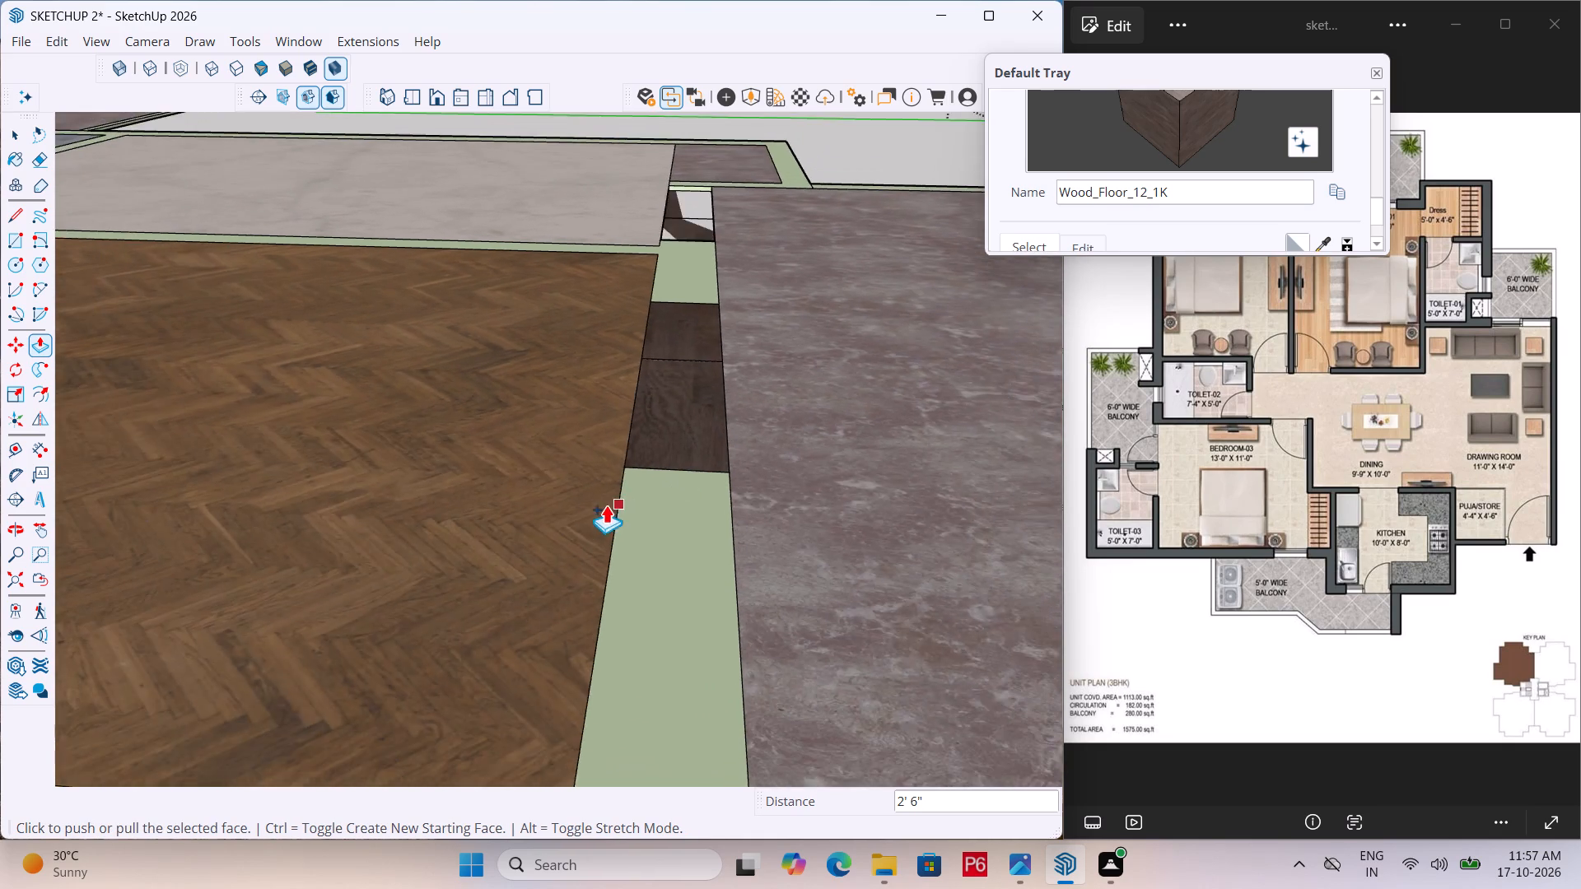
# In the neighbouring marble-floored bedroom's balcony opening, Push/Pull the threshold part nearest the wood-floored bedroom up by 1".
pyautogui.scroll(-6, 606, 505)
pyautogui.scroll(-7, 699, 559)
pyautogui.scroll(7, 563, 266)
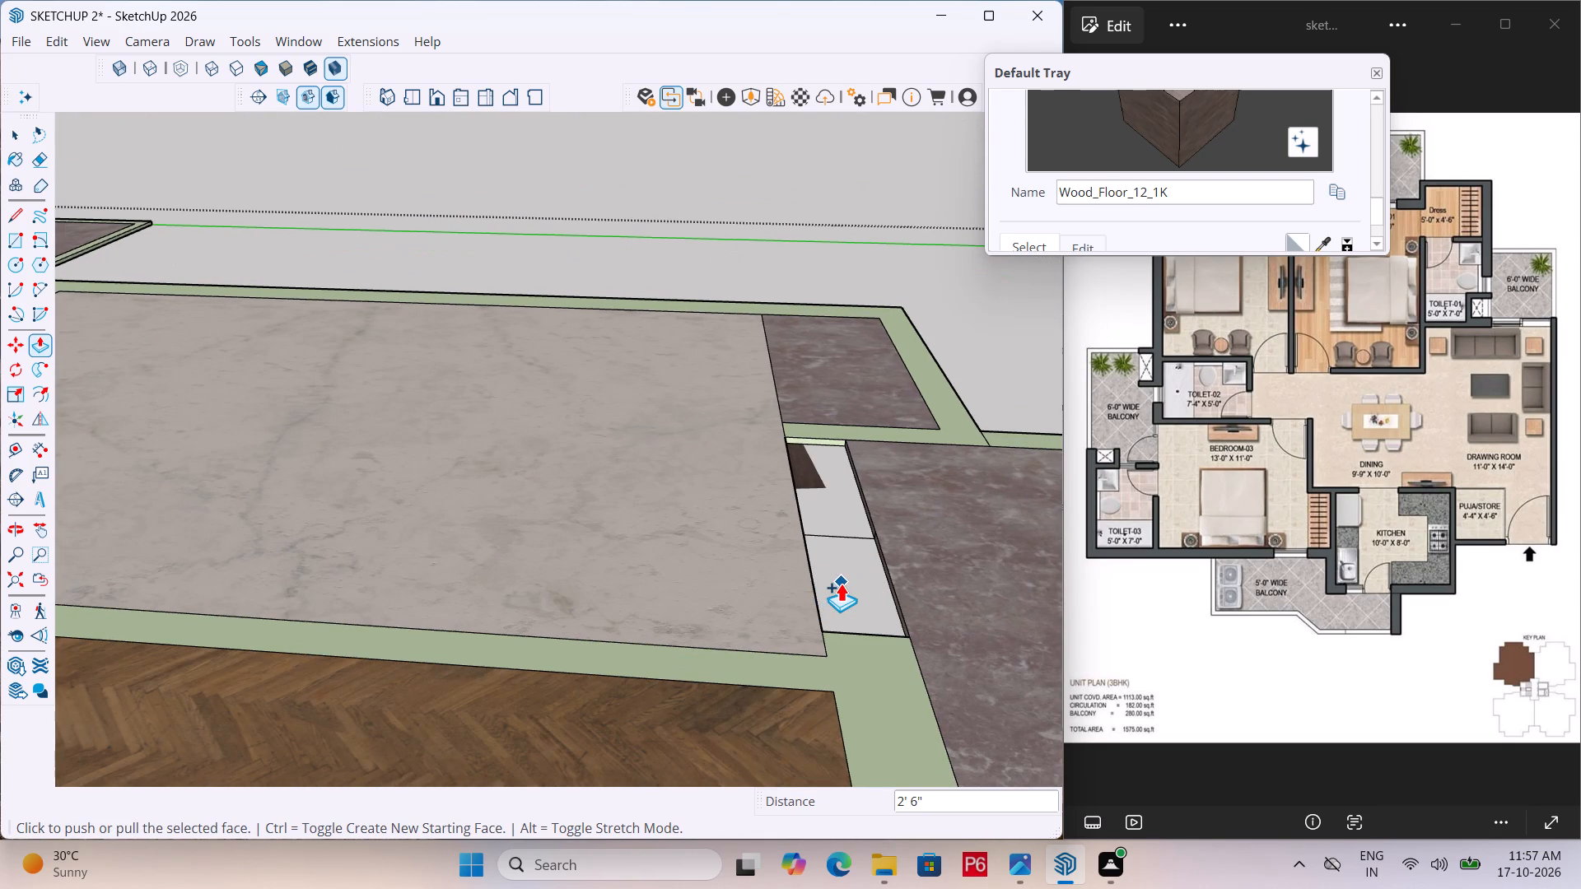
pyautogui.doubleClick(841, 583)
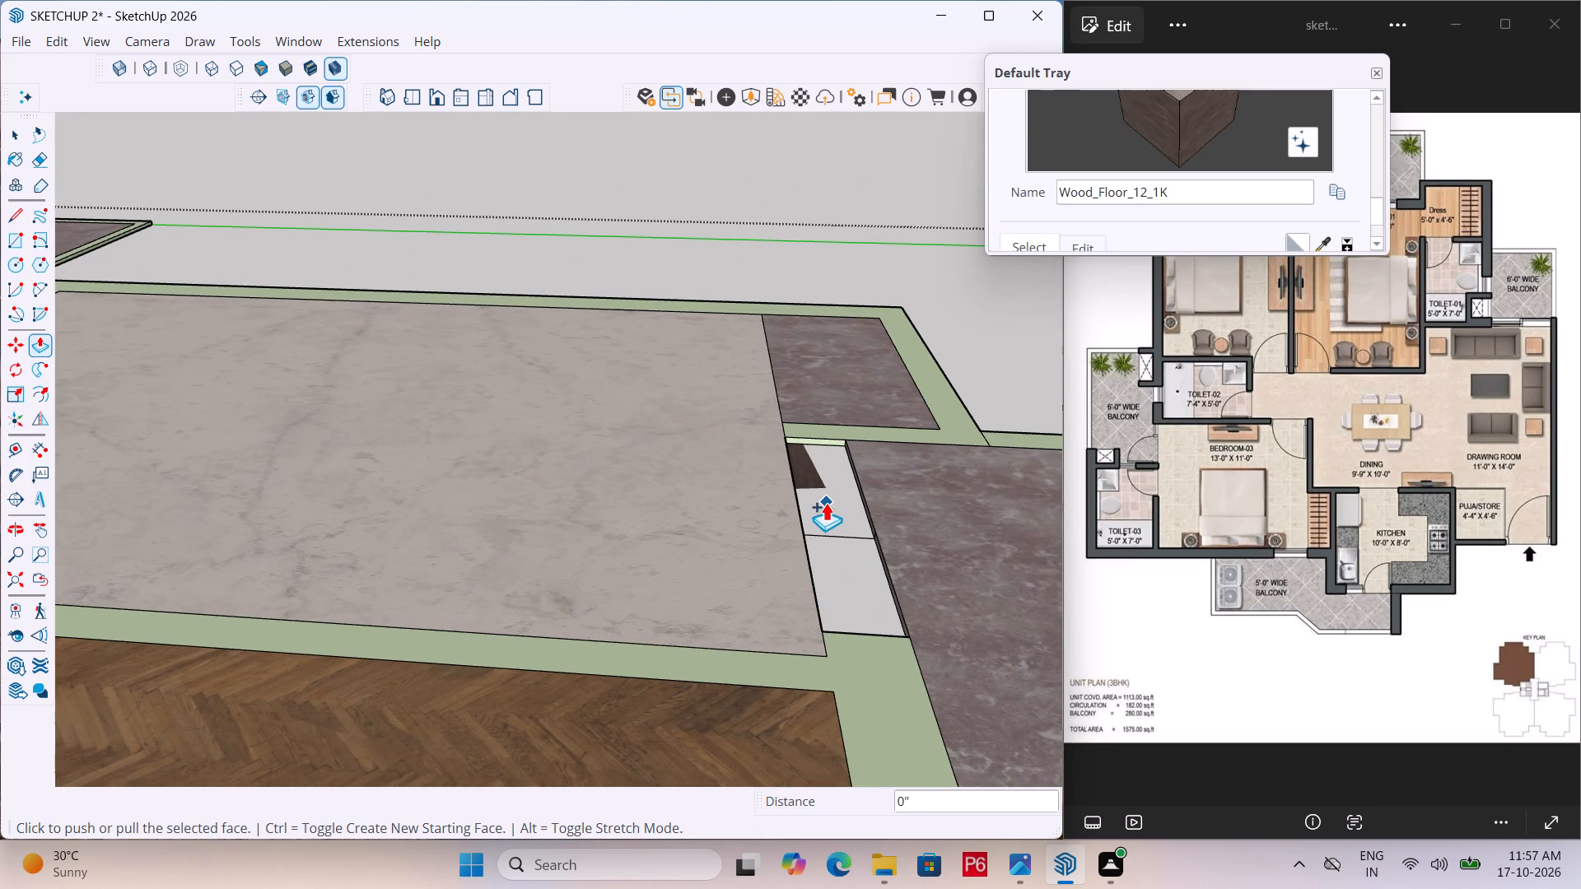
pyautogui.click(826, 502)
pyautogui.moveTo(735, 470); pyautogui.dragTo(606, 504, button='middle')
pyautogui.press('space')
pyautogui.click(399, 723)
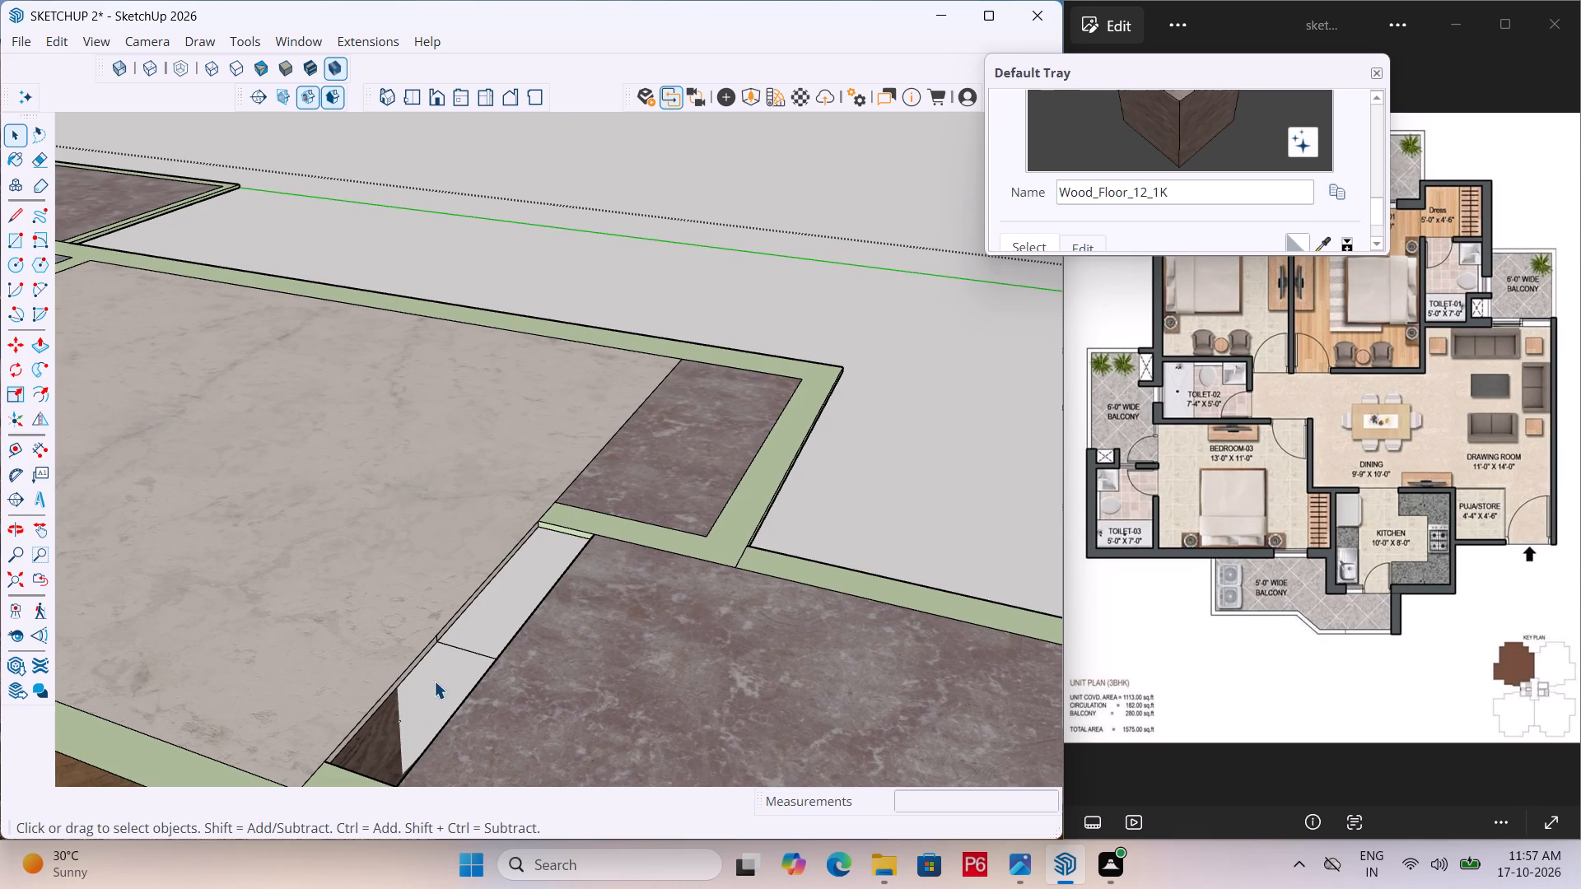
pyautogui.press('p')
pyautogui.click(437, 677)
pyautogui.click(411, 597)
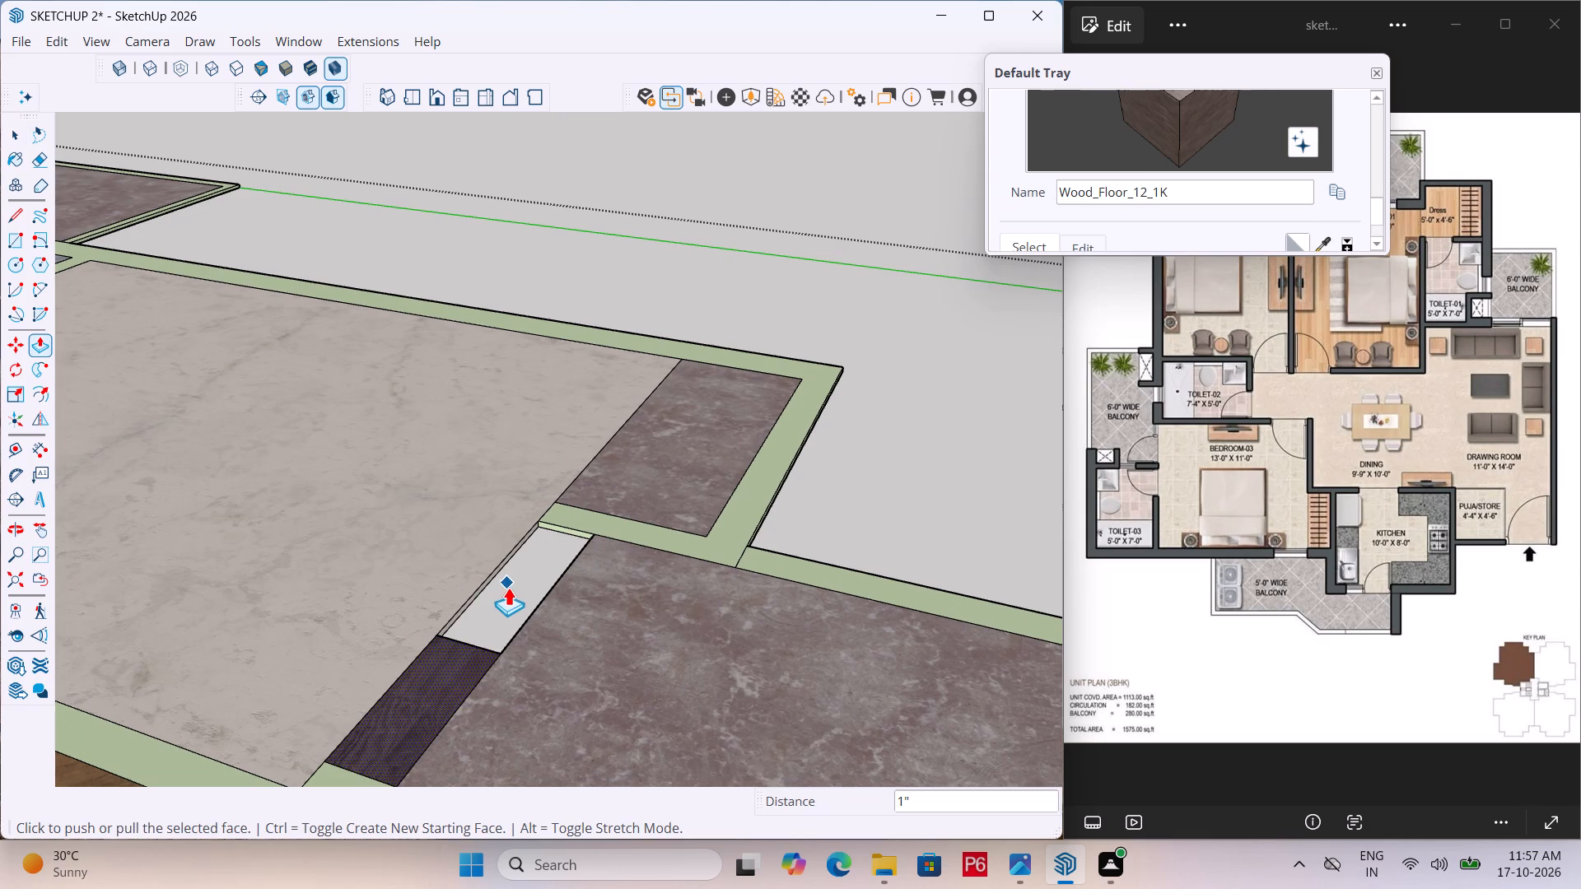
# Push/Pull the other part of the threshold in the same marble-floored bedroom's balcony opening up by 1".
pyautogui.scroll(5, 509, 589)
pyautogui.click(545, 594)
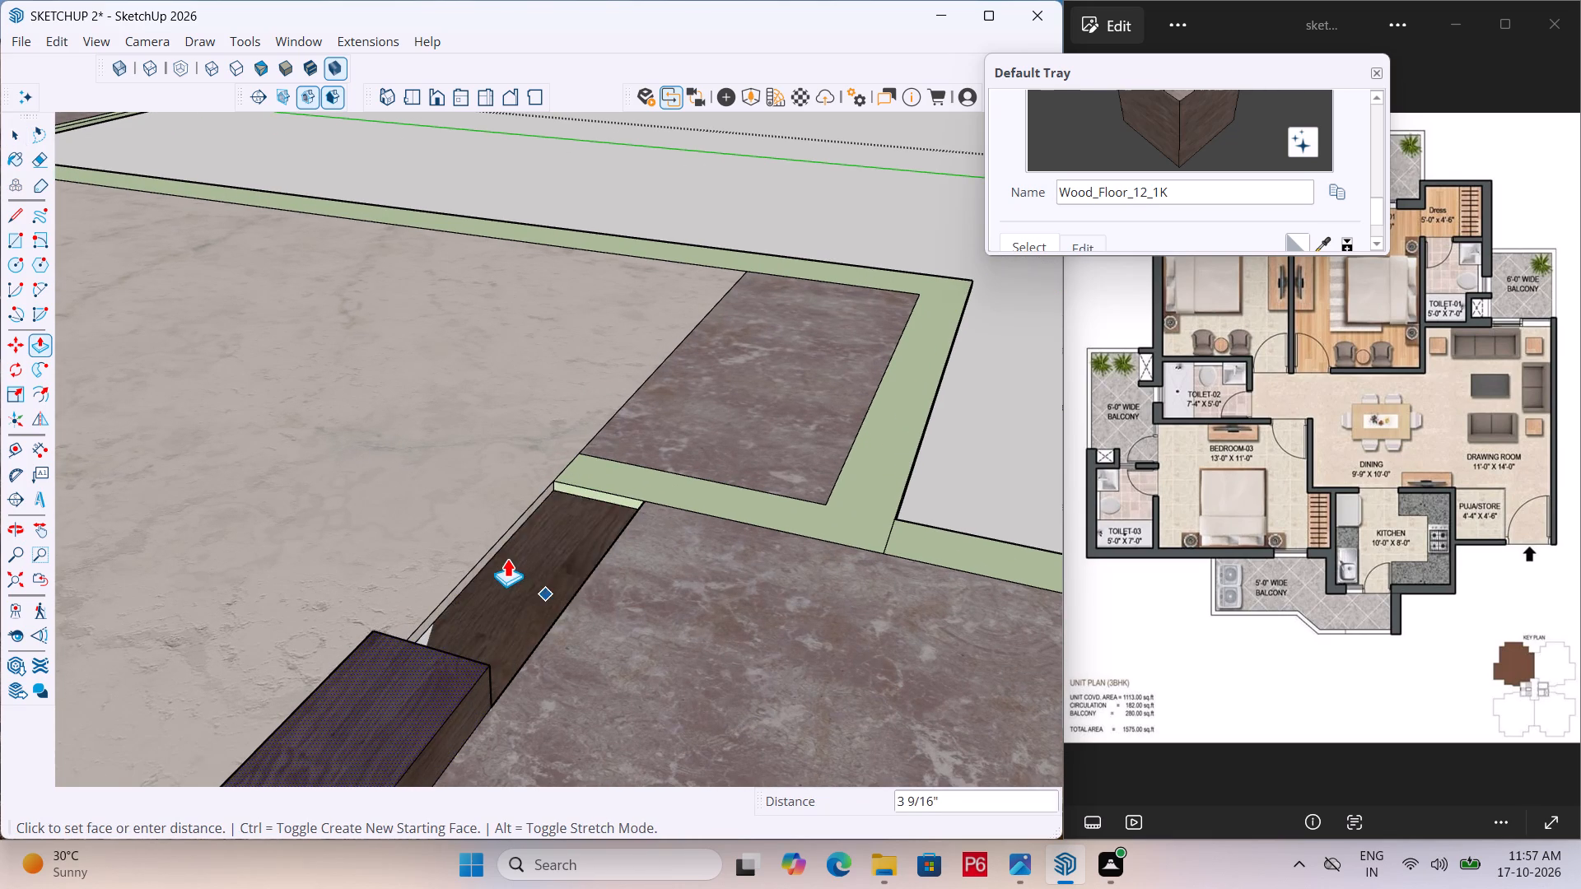
pyautogui.press('space')
pyautogui.click(527, 578)
pyautogui.press('p')
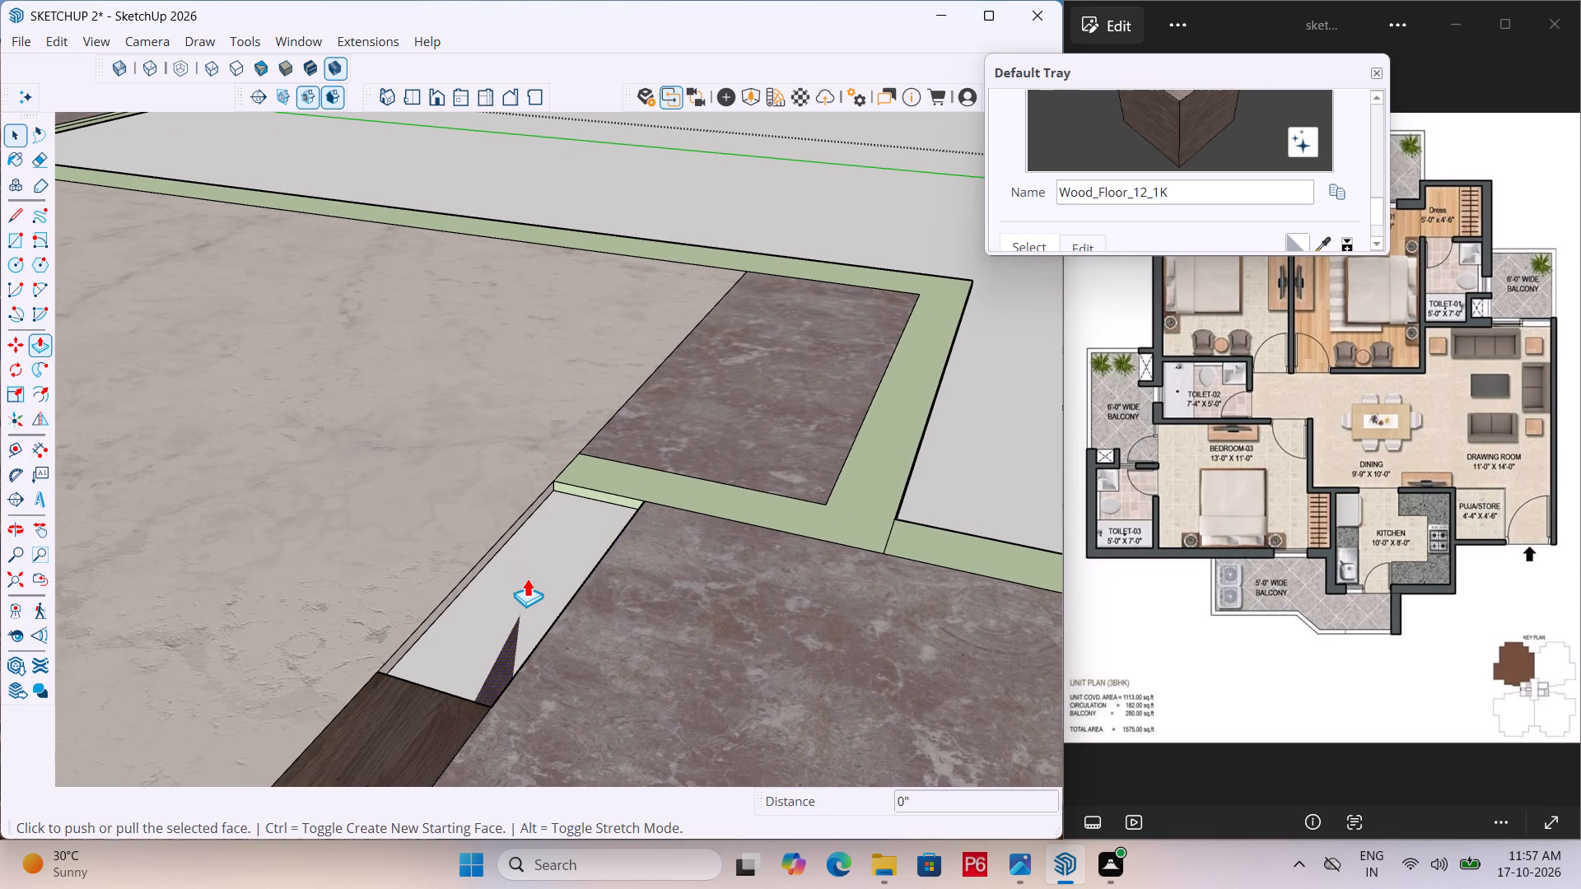
pyautogui.click(527, 578)
pyautogui.click(369, 589)
pyautogui.scroll(-12, 742, 427)
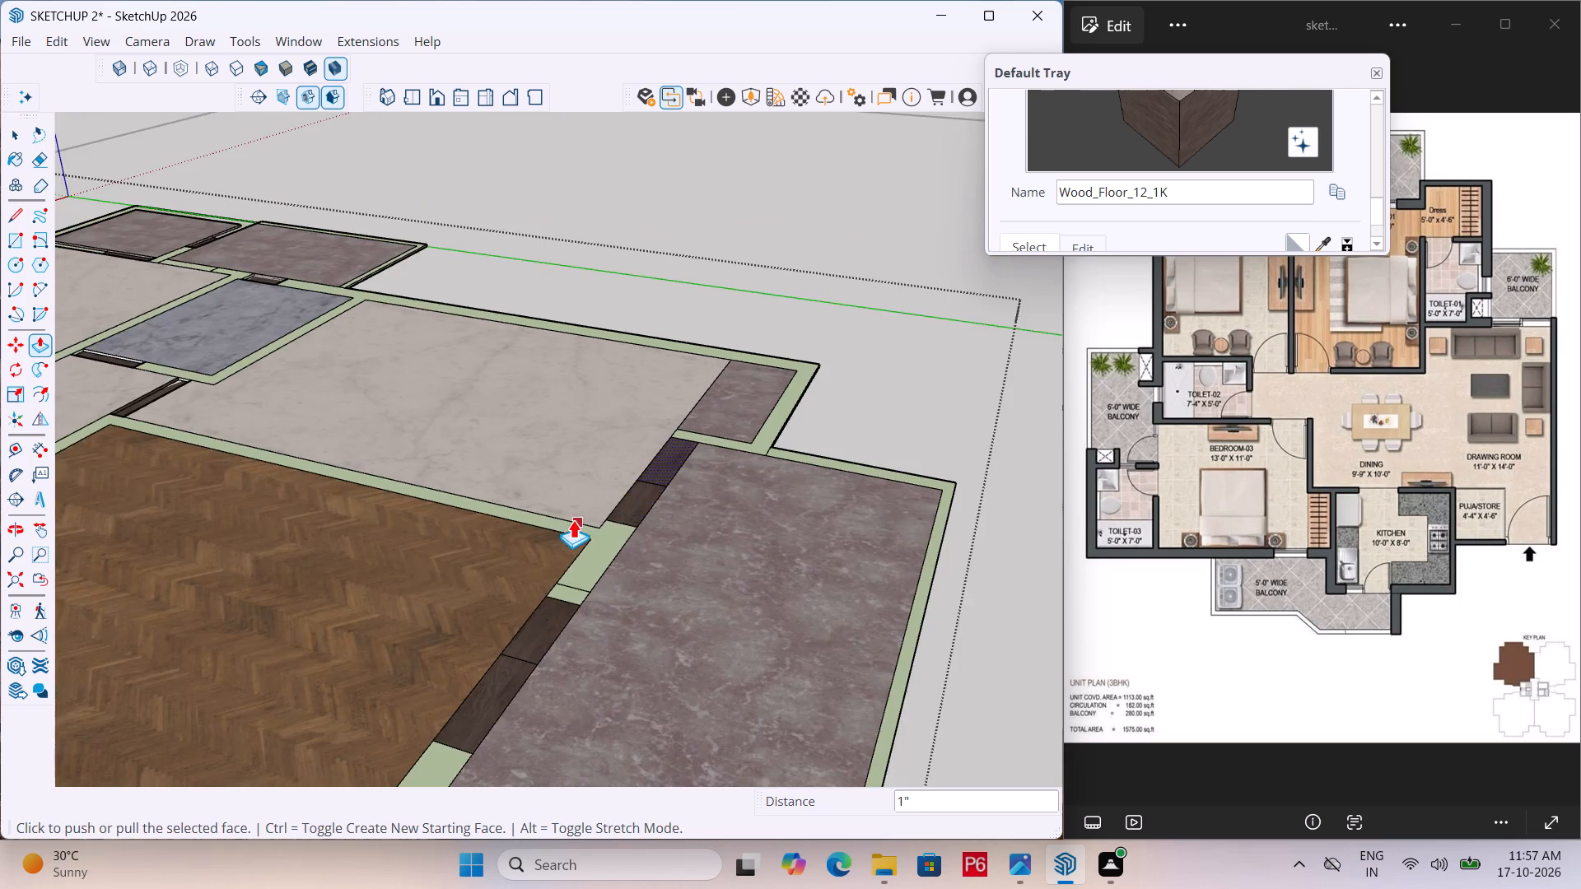
# Save the model.
pyautogui.scroll(-6, 573, 519)
pyautogui.hotkey('ctrl', 's')
pyautogui.hotkey('ctrl', 's')
pyautogui.hotkey('ctrl', 's')
# Push/Pull the wood threshold between Bedroom-03 and the balcony beside the dark-floored kitchen up by 1".
pyautogui.scroll(-4, 567, 524)
pyautogui.moveTo(430, 560); pyautogui.dragTo(553, 536, button='middle')
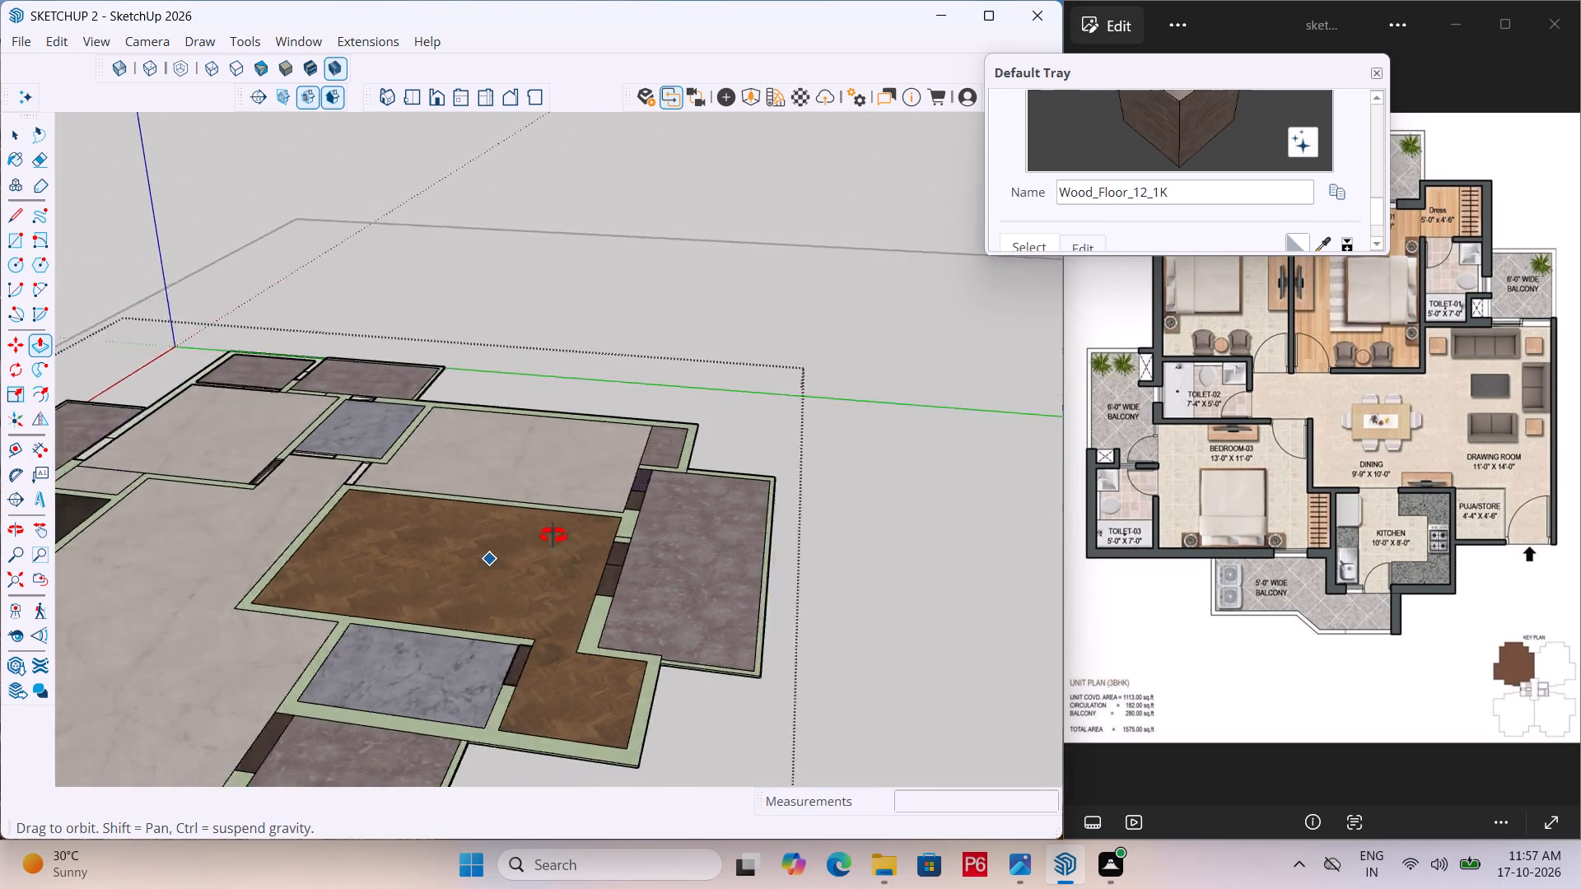
pyautogui.moveTo(553, 536); pyautogui.dragTo(747, 491, button='middle')
pyautogui.scroll(-4, 591, 514)
pyautogui.moveTo(660, 603); pyautogui.dragTo(697, 678, button='middle')
pyautogui.scroll(-4, 735, 486)
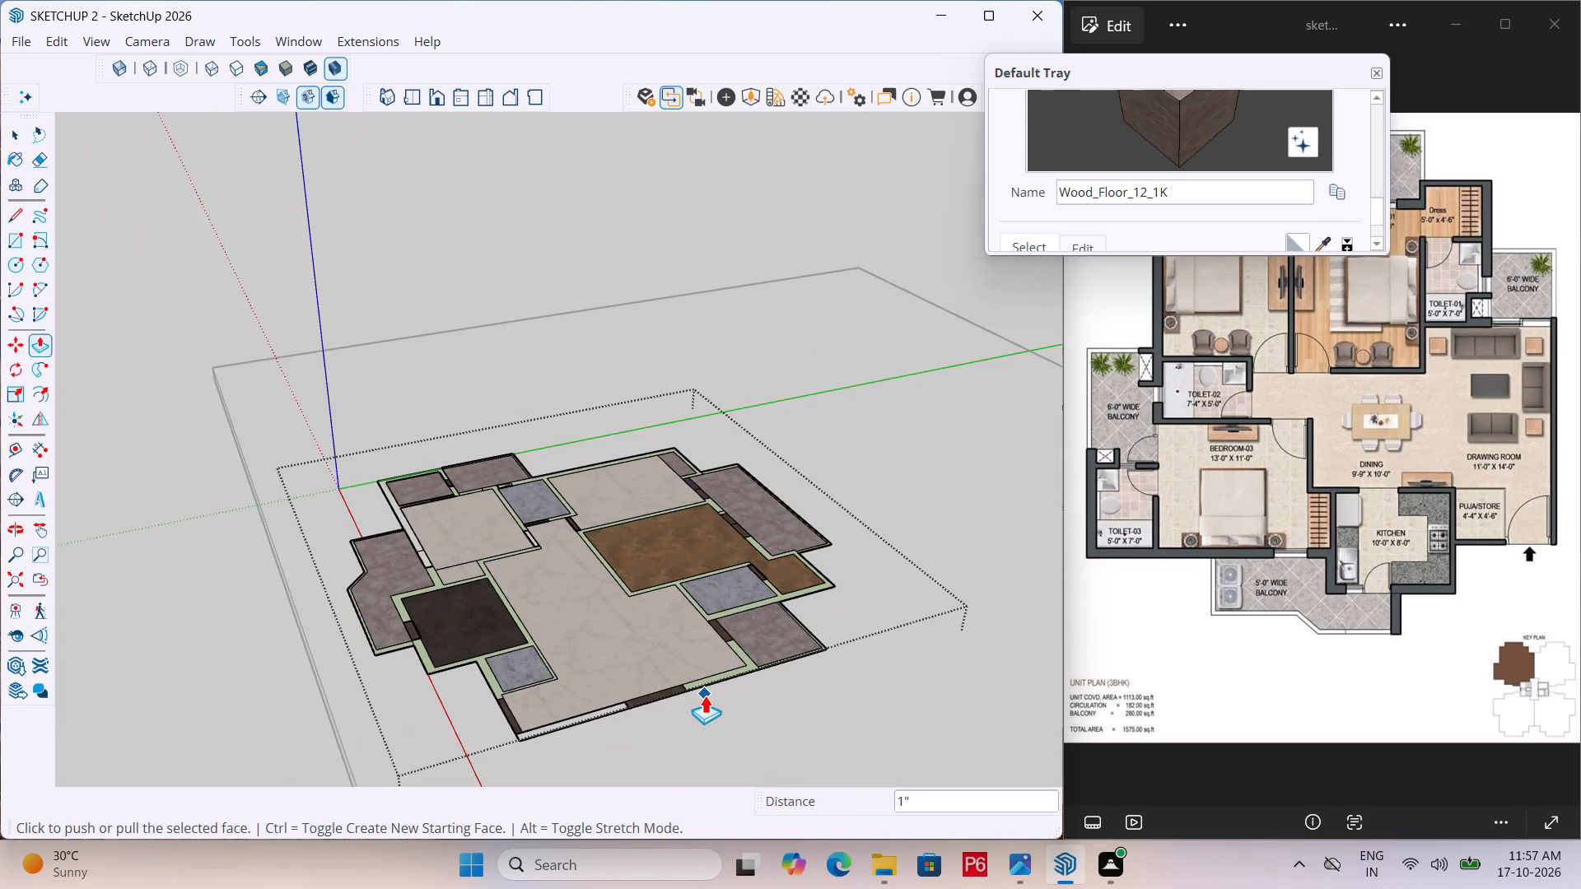
pyautogui.scroll(5, 670, 732)
pyautogui.moveTo(538, 676); pyautogui.dragTo(602, 729, button='middle')
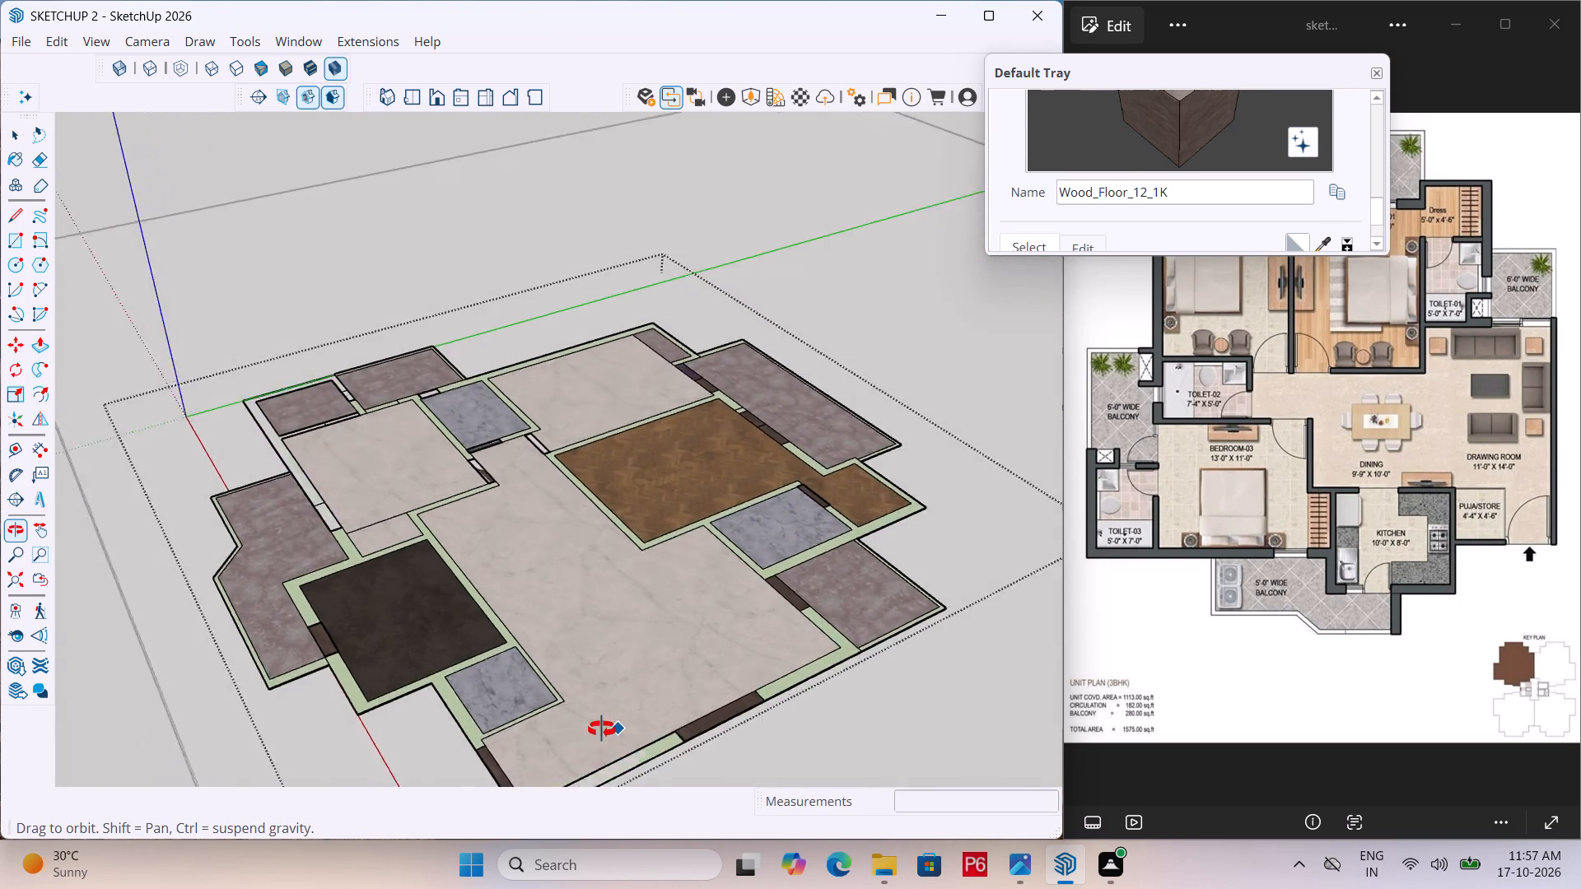
pyautogui.moveTo(602, 729); pyautogui.dragTo(621, 746, button='middle')
pyautogui.scroll(11, 324, 631)
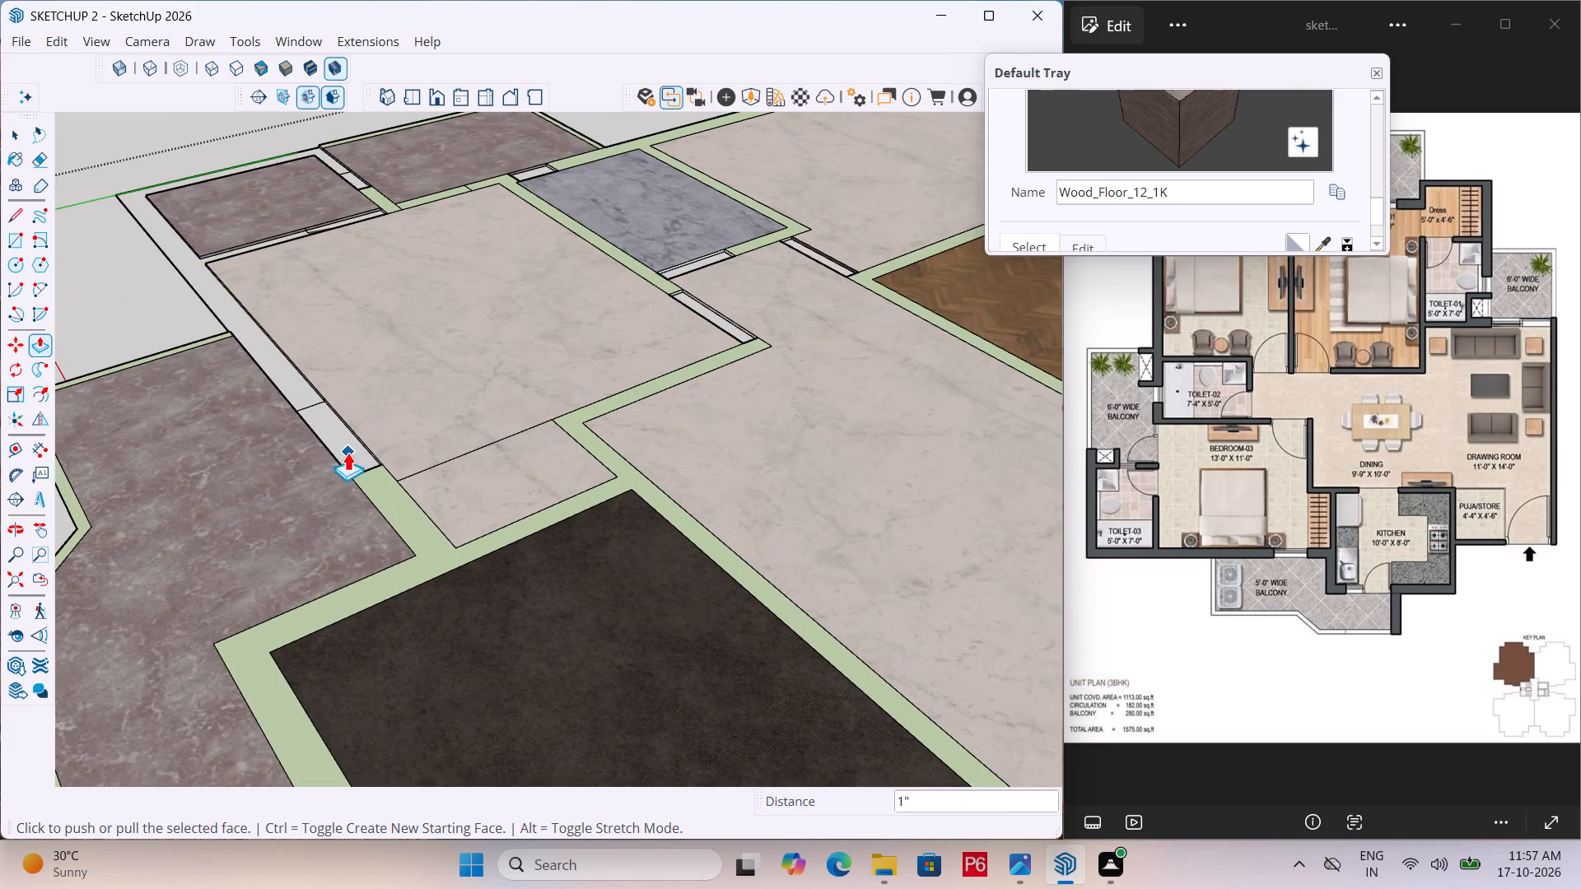
pyautogui.scroll(6, 343, 448)
pyautogui.press('space')
pyautogui.click(352, 459)
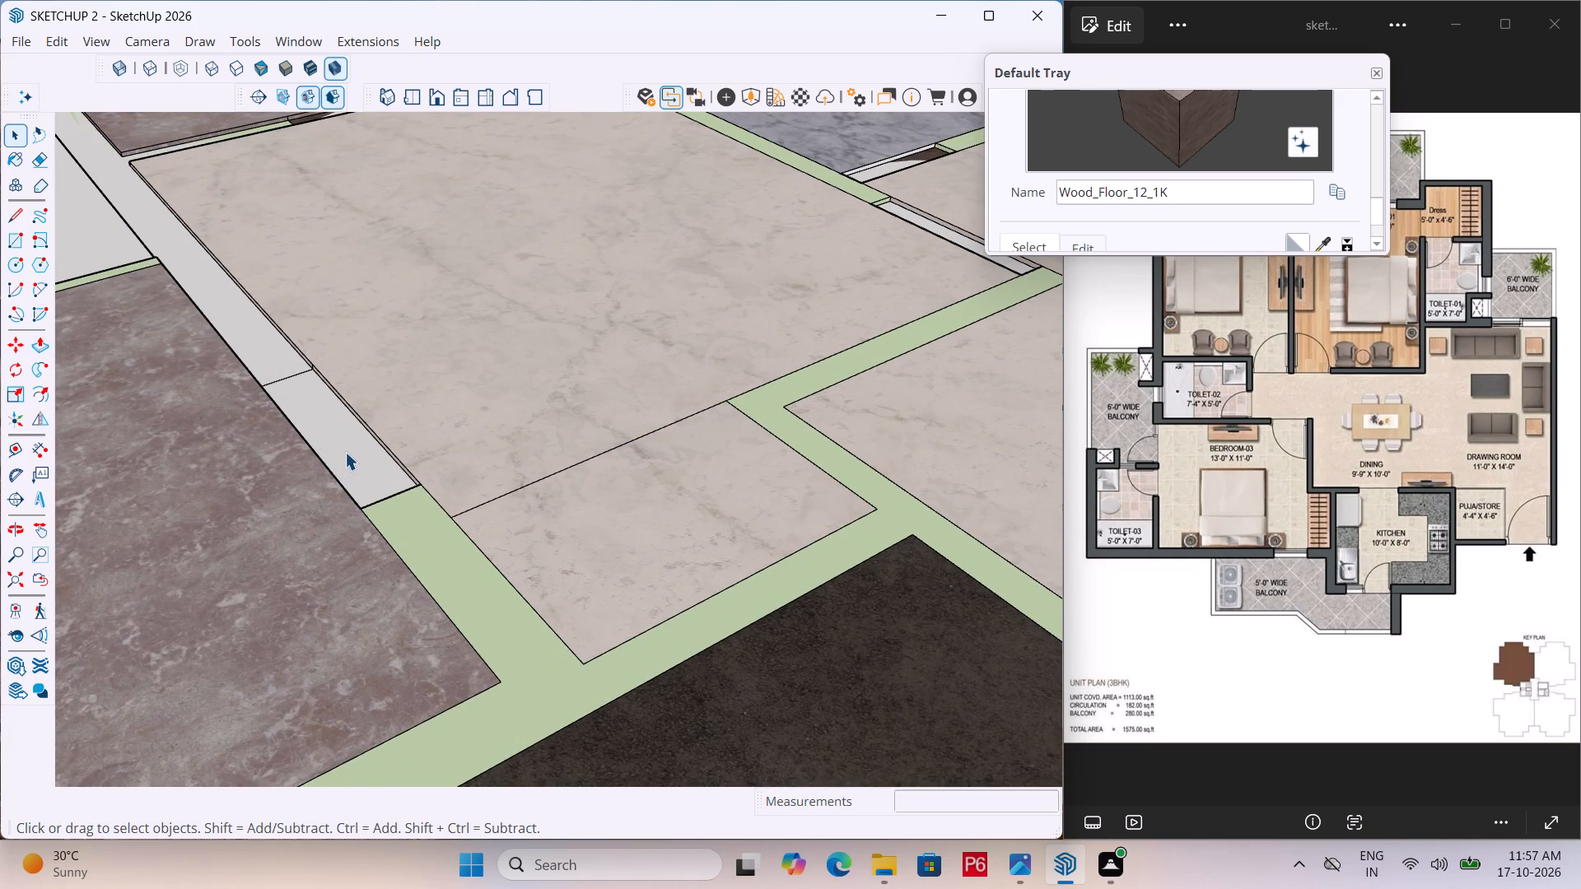
pyautogui.moveTo(345, 440); pyautogui.dragTo(270, 384, button='middle')
pyautogui.press('p')
pyautogui.click(355, 429)
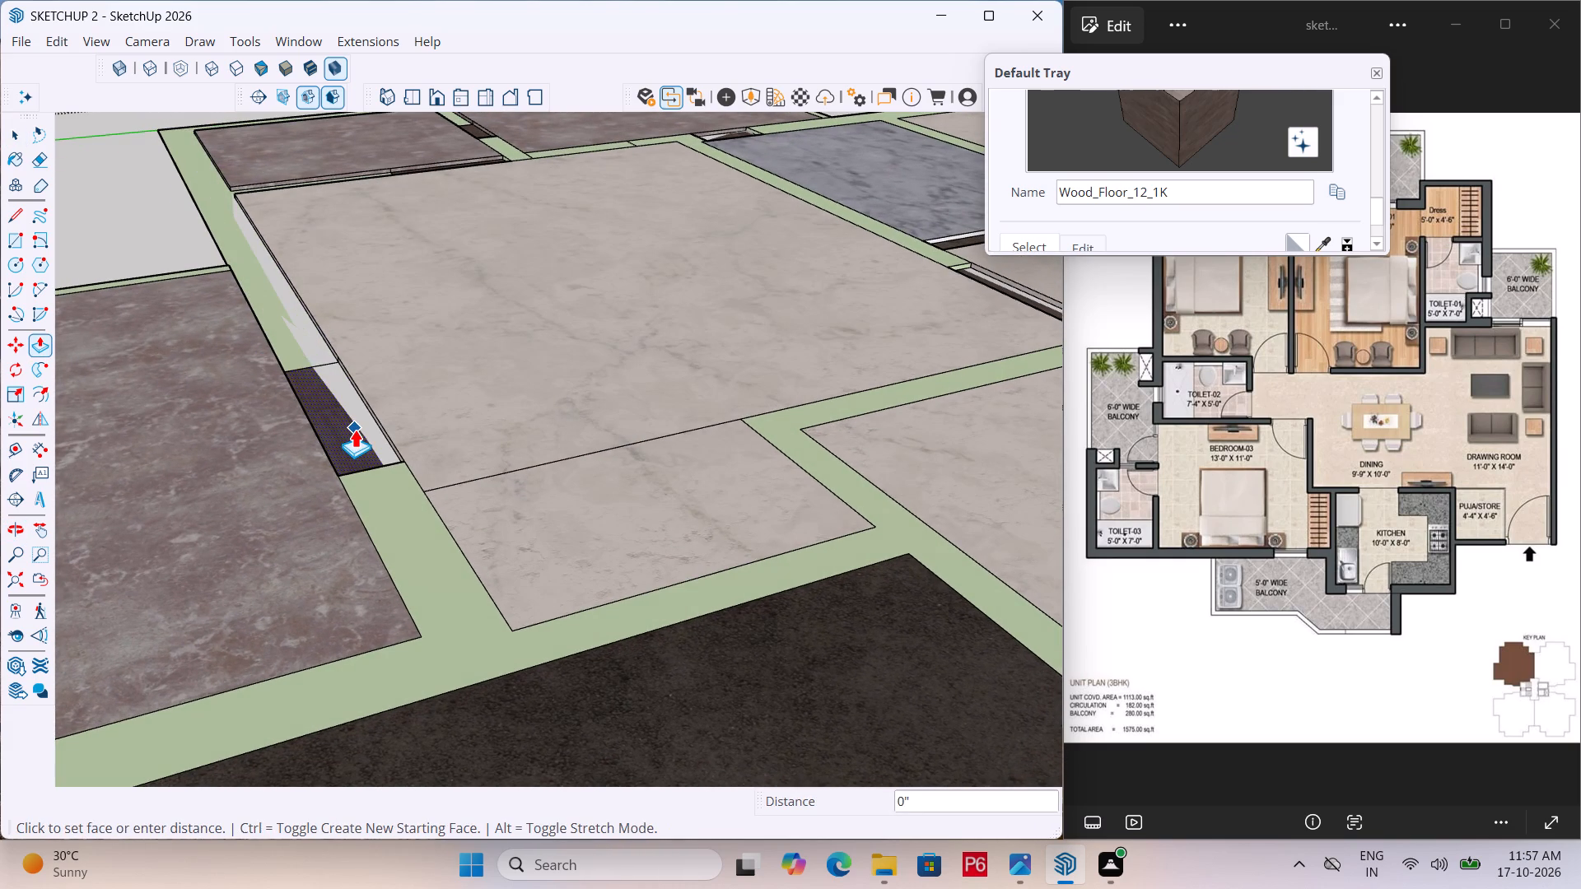
pyautogui.click(426, 399)
# Push/Pull the wood threshold in the doorway between Bedroom-03 and the marble-floored passage up level with the adjoining floors.
pyautogui.scroll(-5, 275, 511)
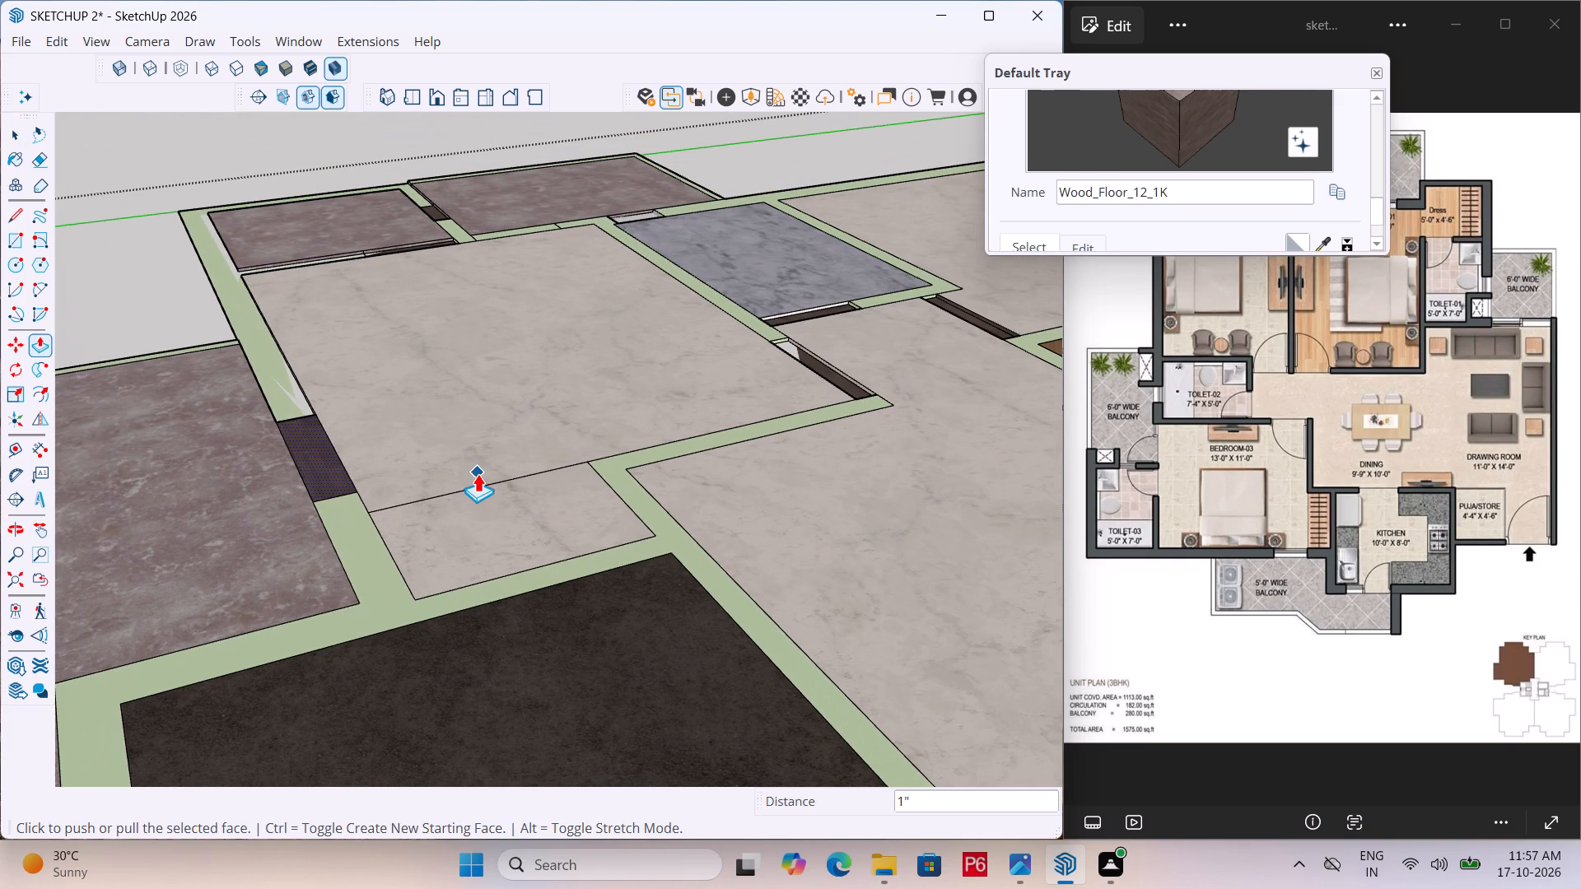
pyautogui.scroll(-5, 598, 488)
pyautogui.scroll(5, 774, 390)
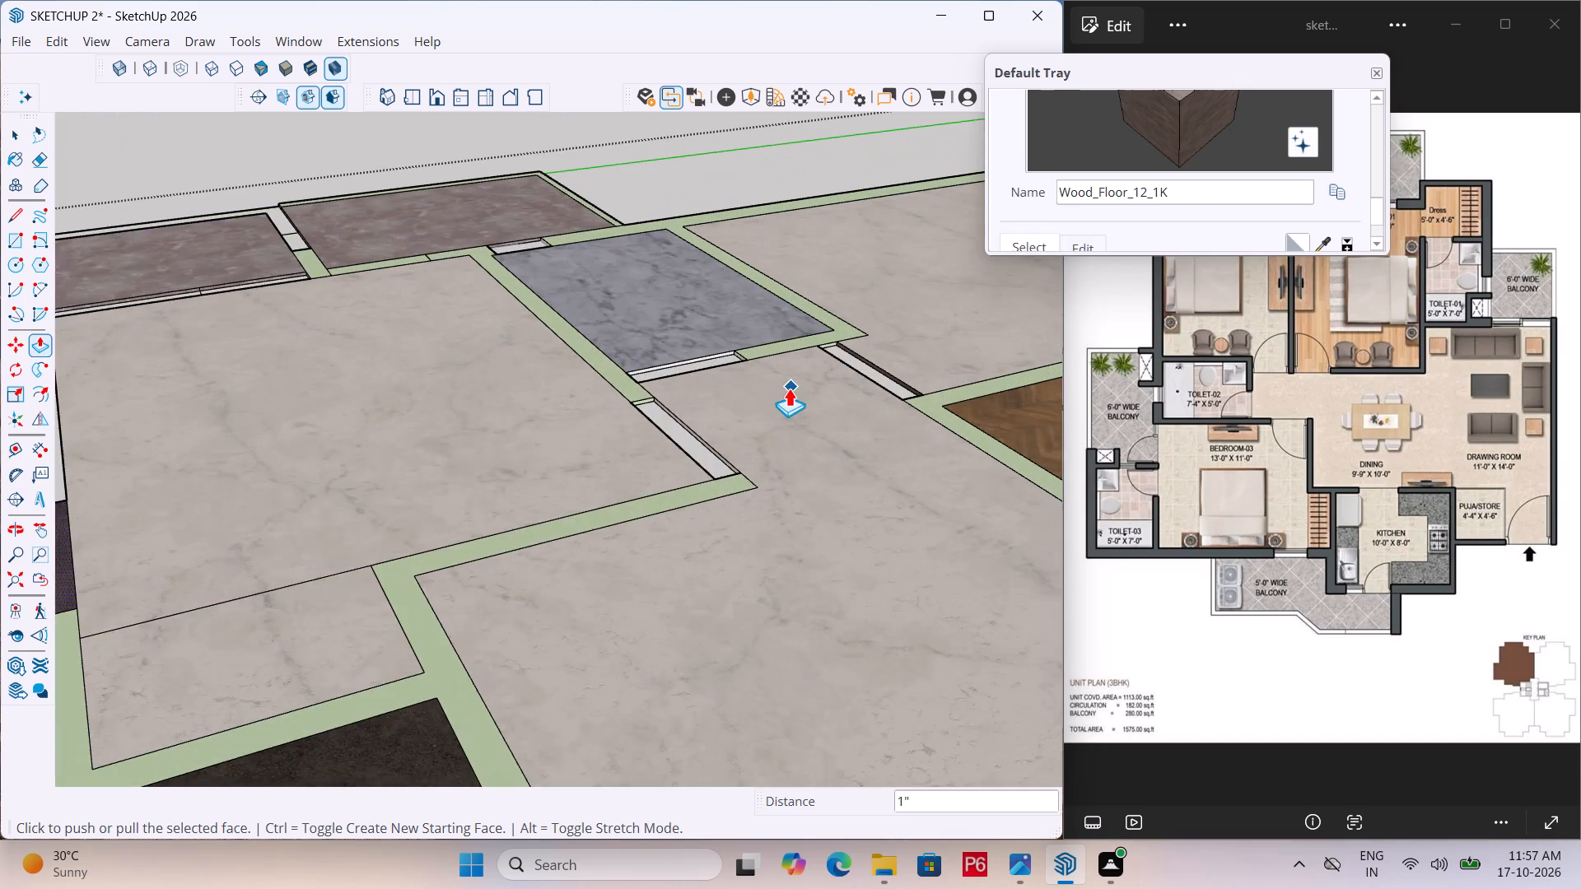
pyautogui.scroll(4, 785, 394)
pyautogui.scroll(5, 665, 500)
pyautogui.press('space')
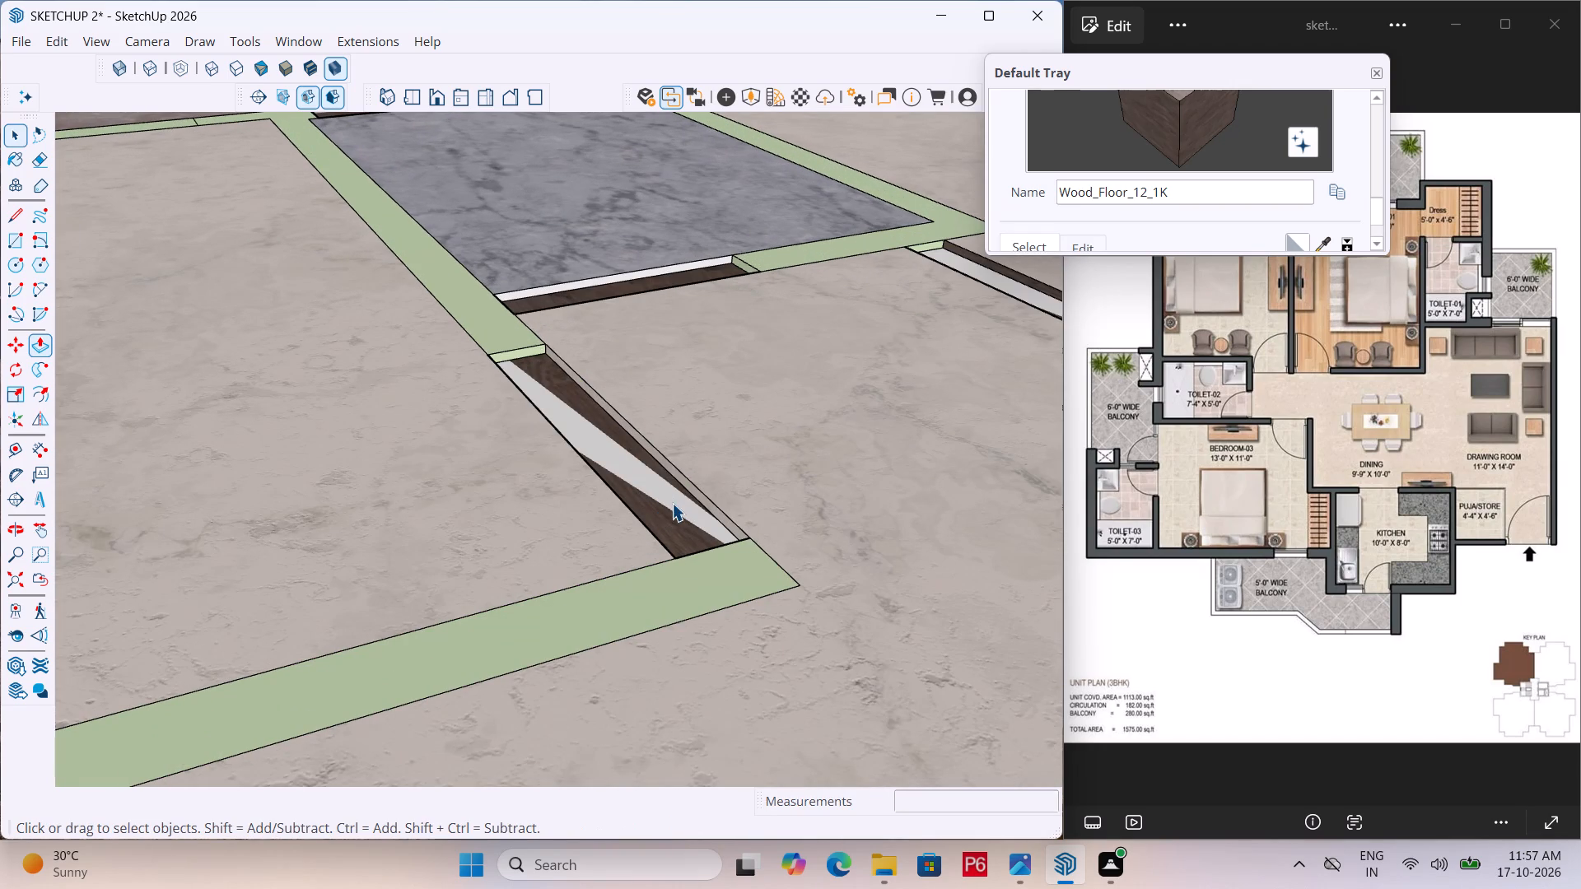
pyautogui.click(669, 514)
pyautogui.press('p')
pyautogui.click(665, 507)
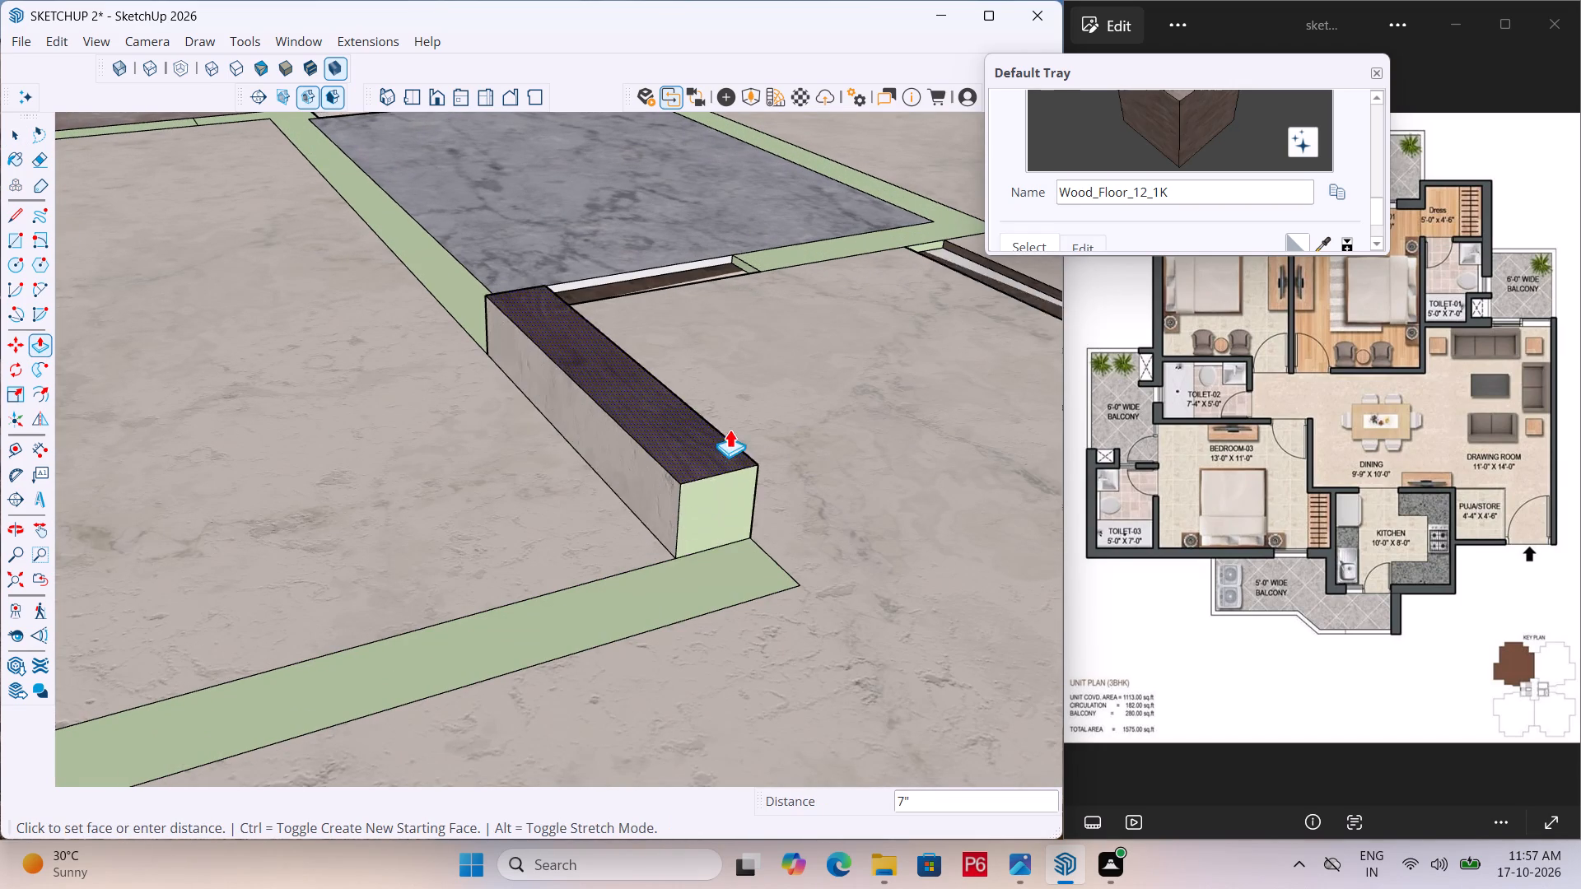
pyautogui.click(753, 414)
# Push/Pull the wood threshold in the doorway between Toilet-02 and the passage up by 1".
pyautogui.scroll(-6, 455, 510)
pyautogui.press('space')
pyautogui.scroll(4, 599, 298)
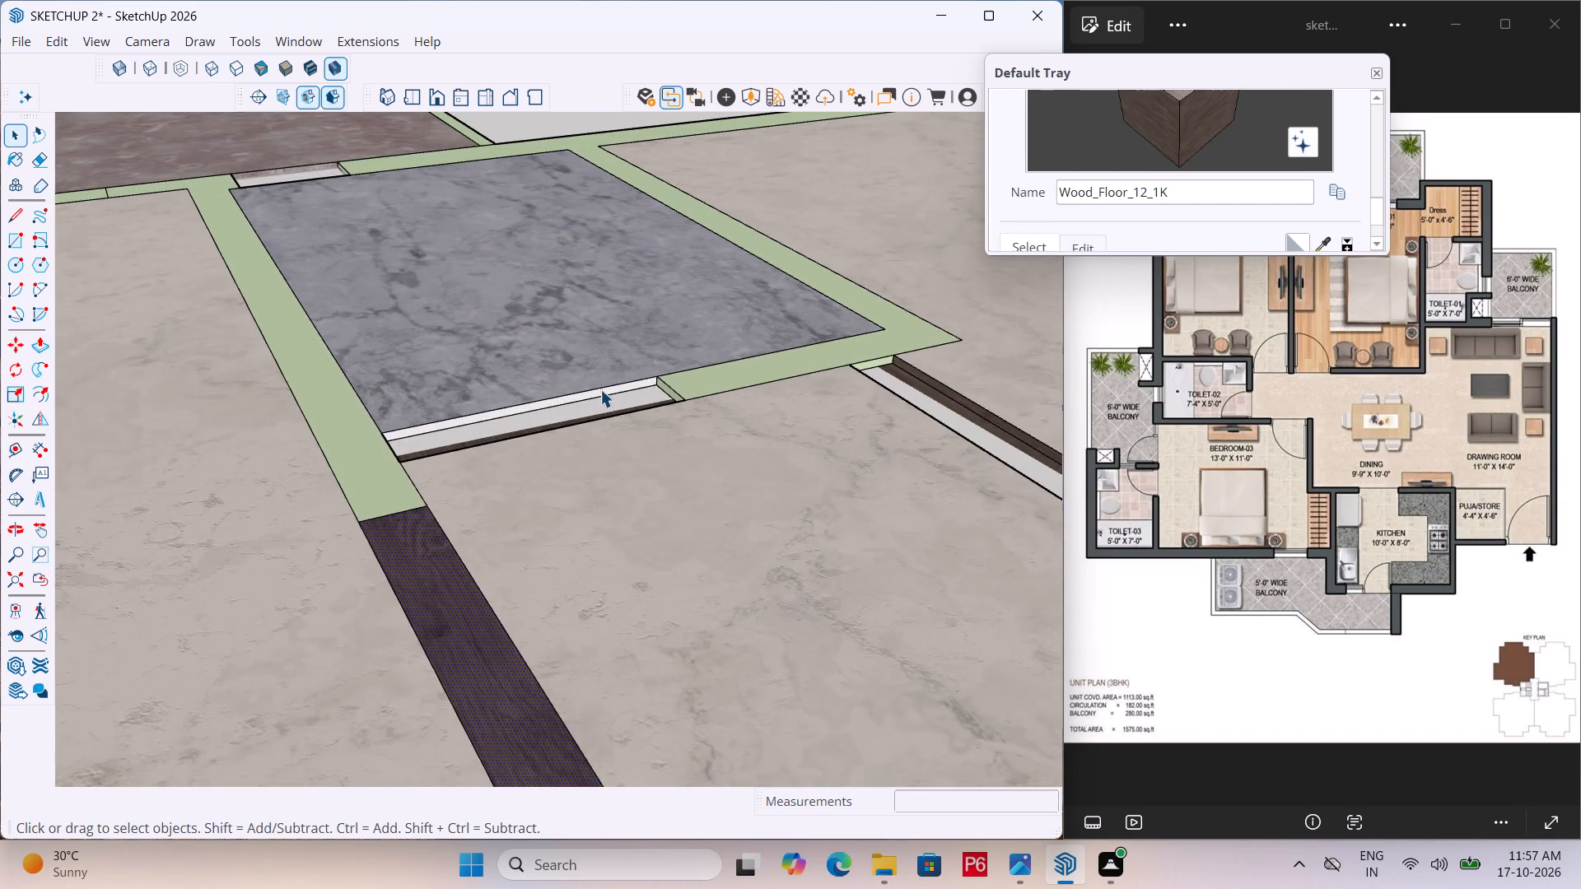
pyautogui.scroll(5, 600, 390)
pyautogui.click(631, 403)
pyautogui.press('p')
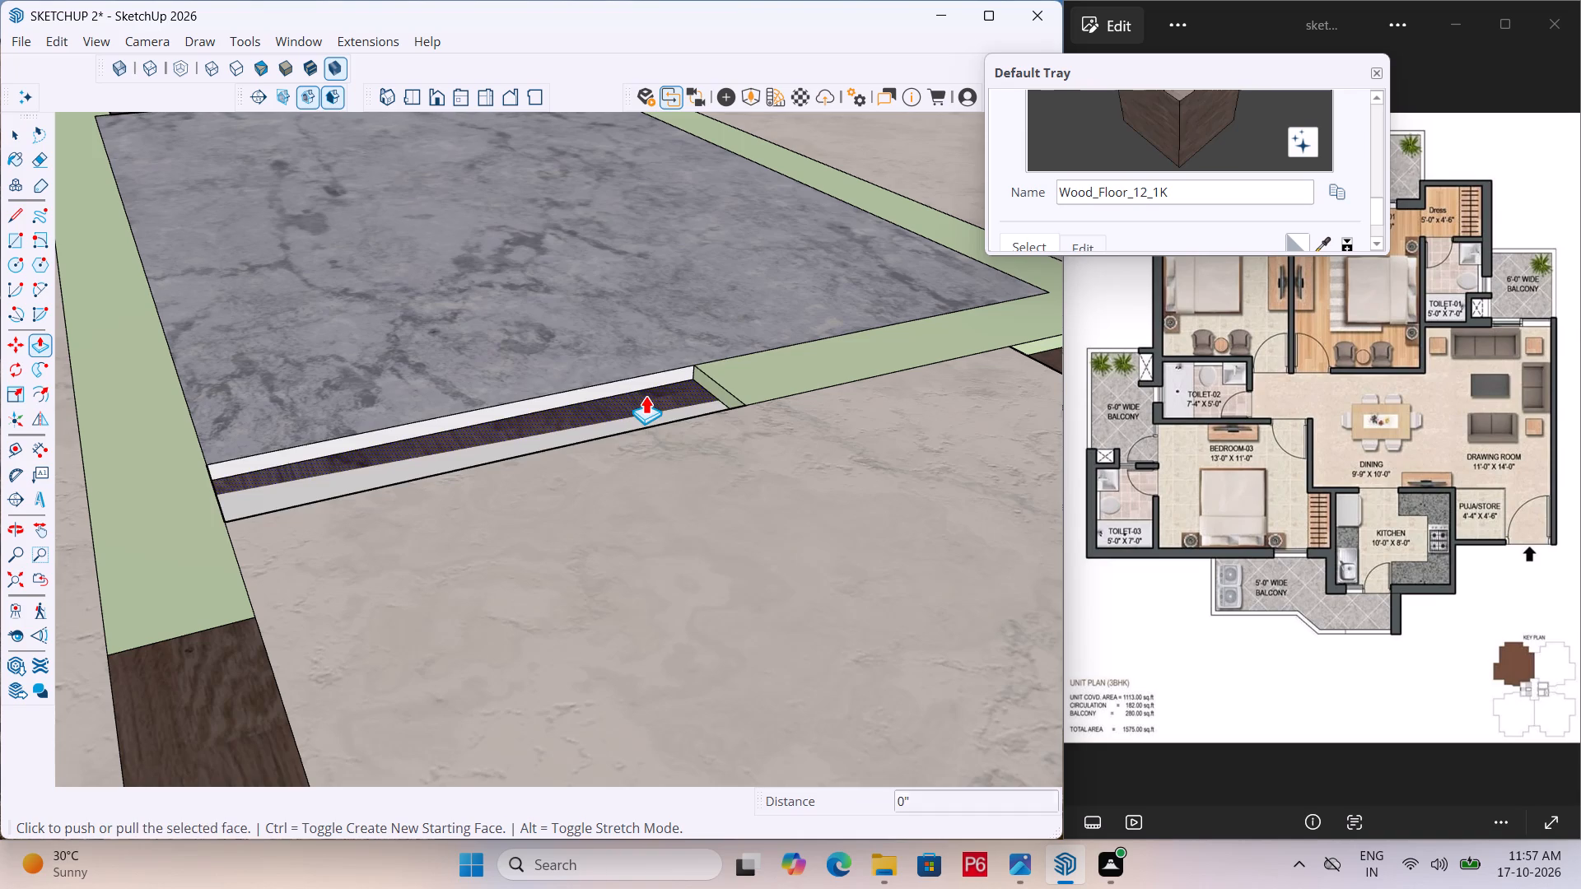
pyautogui.click(646, 395)
pyautogui.click(733, 463)
# Push/Pull the wood threshold in the doorway between the passage and the marble-floored bedroom beside the wood-floored bedroom up by 3/4".
pyautogui.scroll(-6, 427, 370)
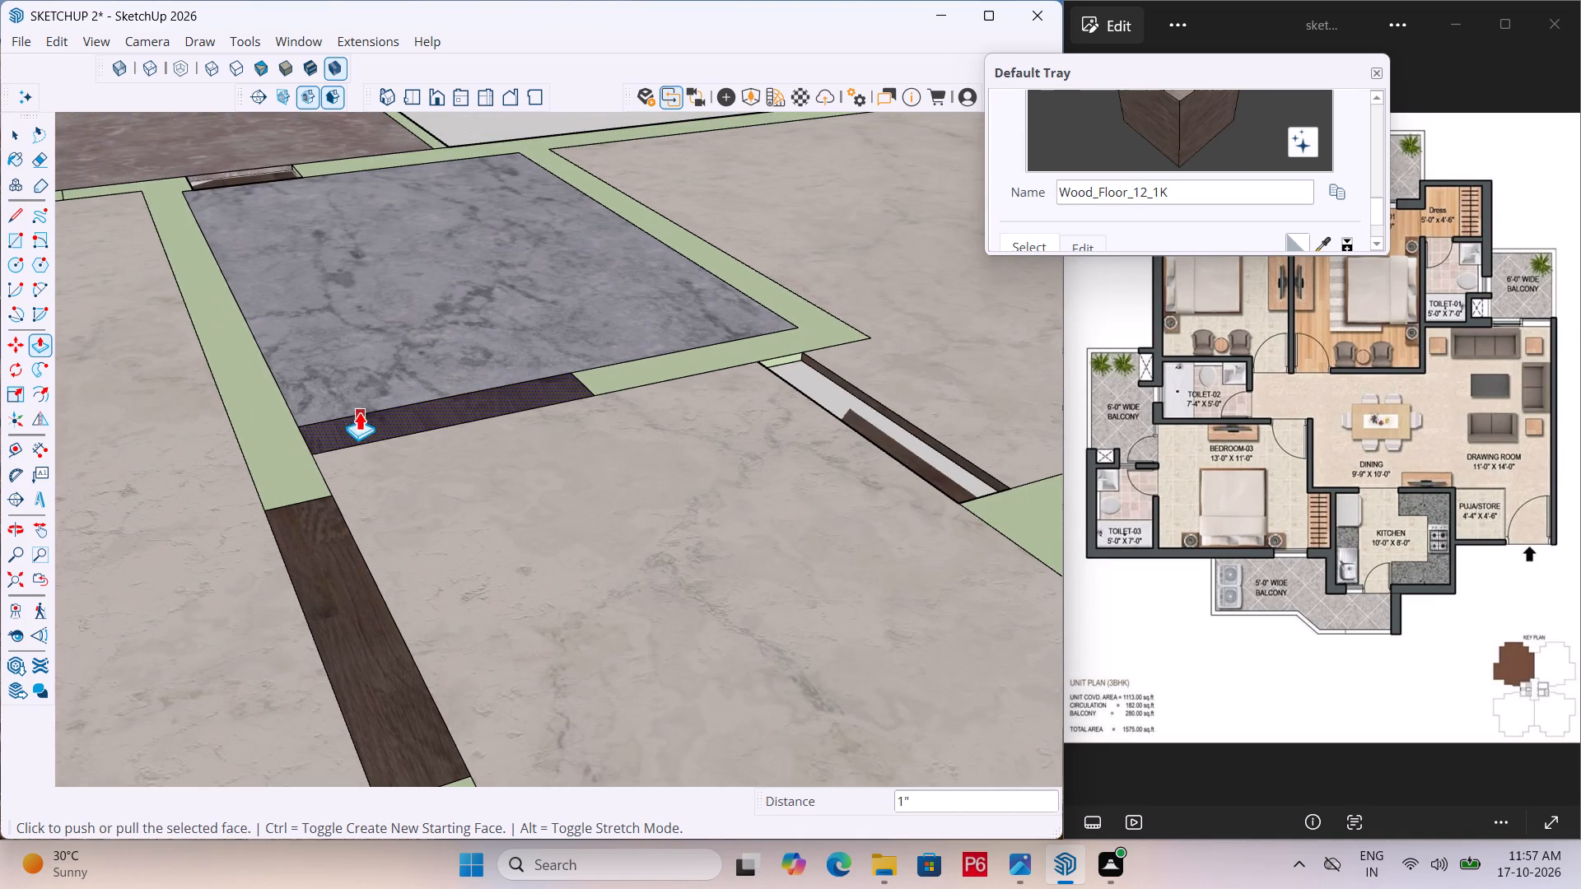
pyautogui.press('space')
pyautogui.scroll(4, 932, 417)
pyautogui.click(861, 449)
pyautogui.scroll(-1, 755, 433)
pyautogui.moveTo(749, 433); pyautogui.dragTo(676, 432, button='middle')
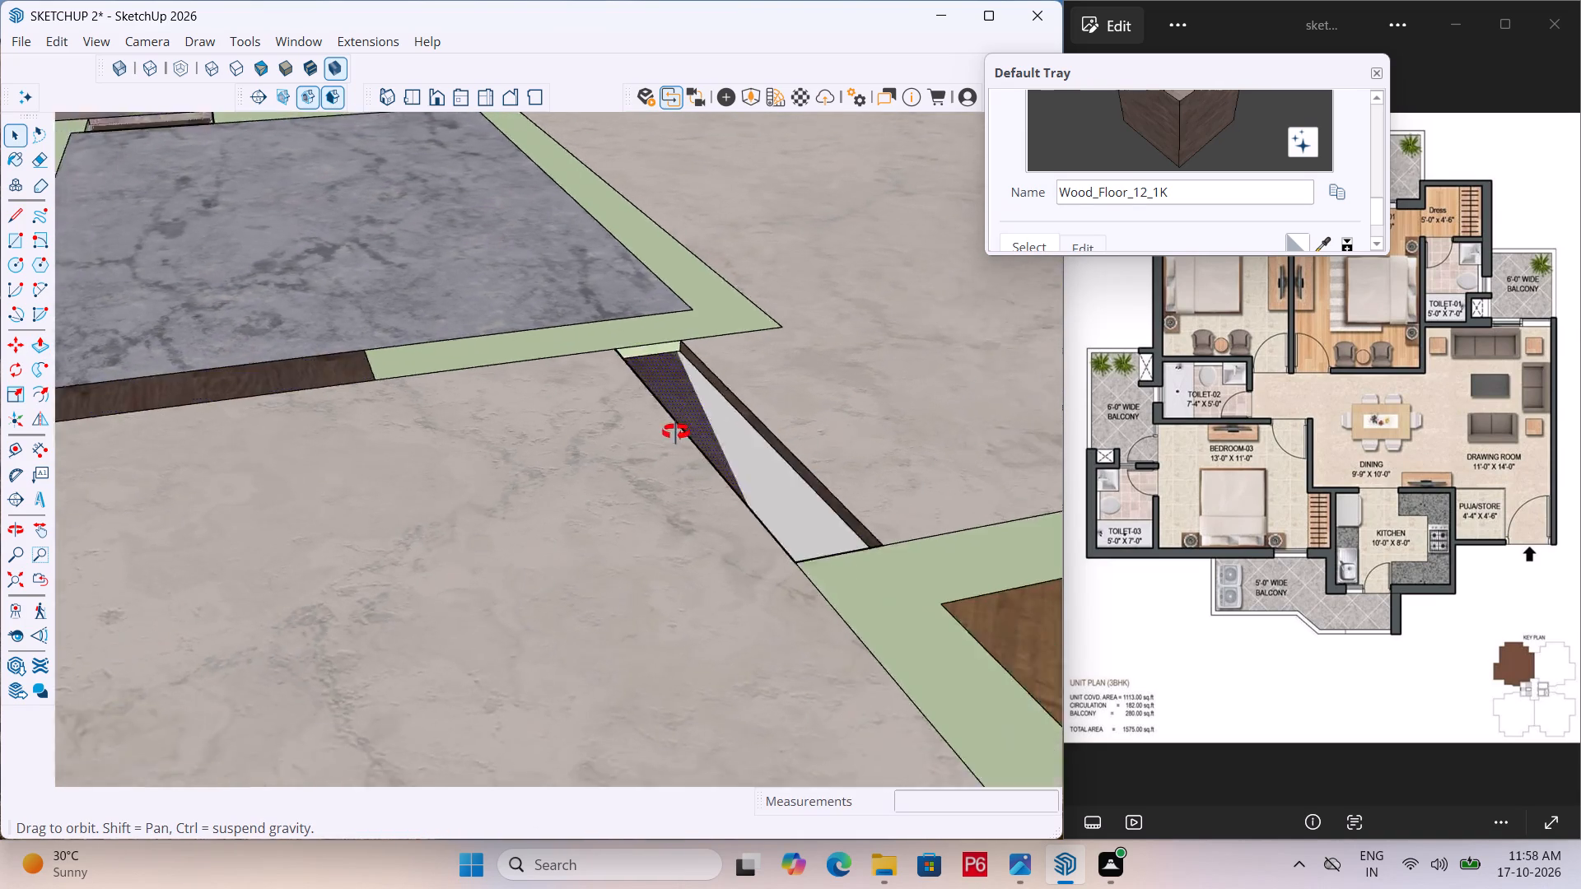
pyautogui.moveTo(676, 432); pyautogui.dragTo(623, 454, button='middle')
pyautogui.press('p')
pyautogui.click(583, 481)
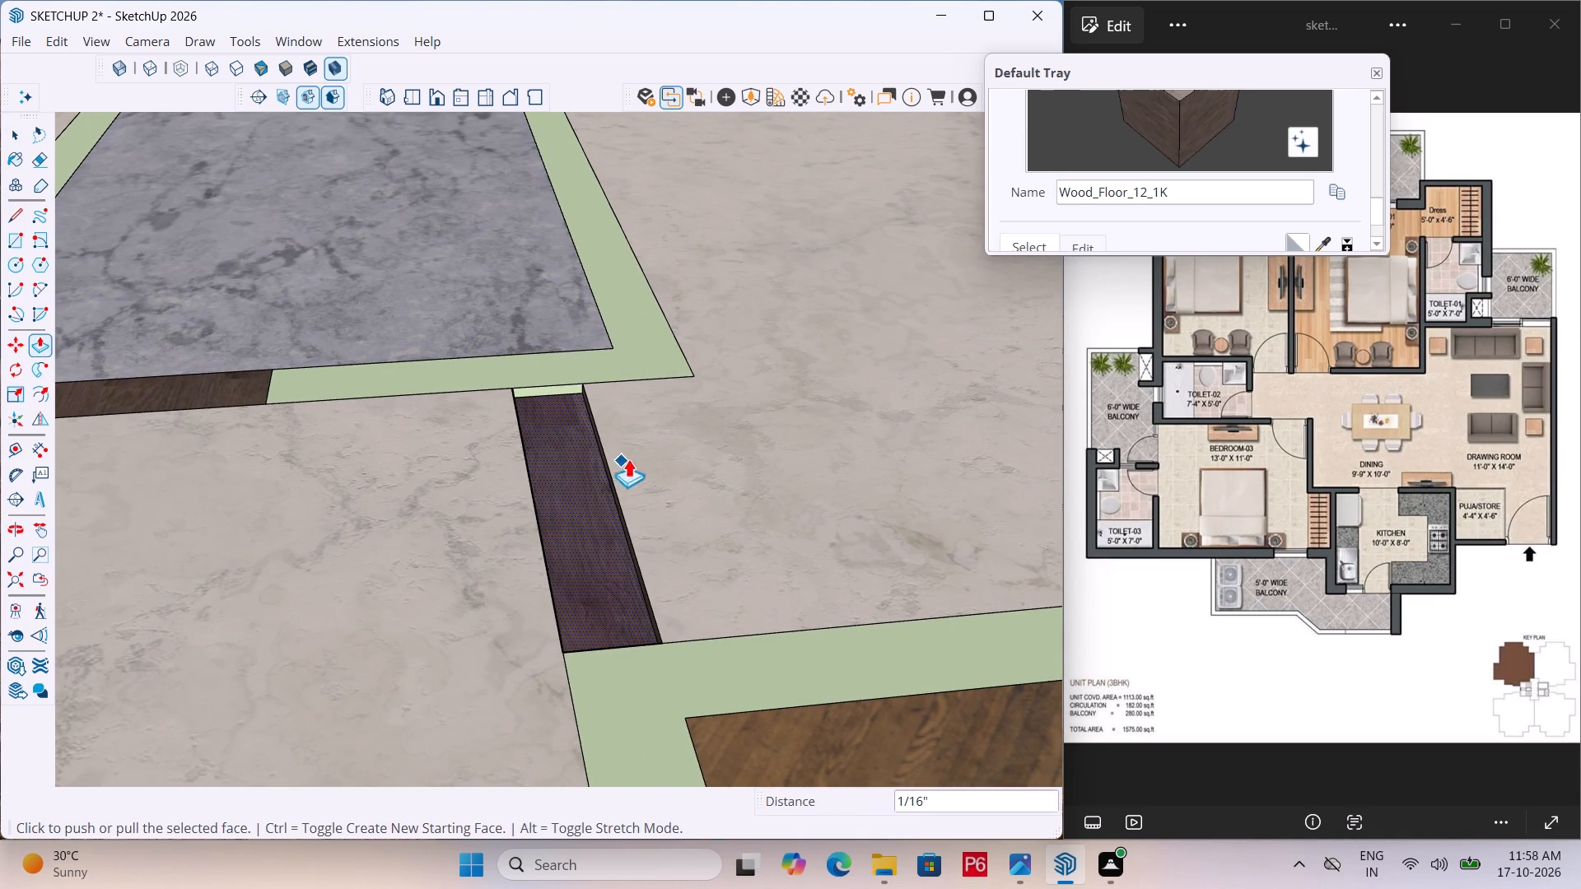
pyautogui.moveTo(582, 493); pyautogui.dragTo(585, 482)
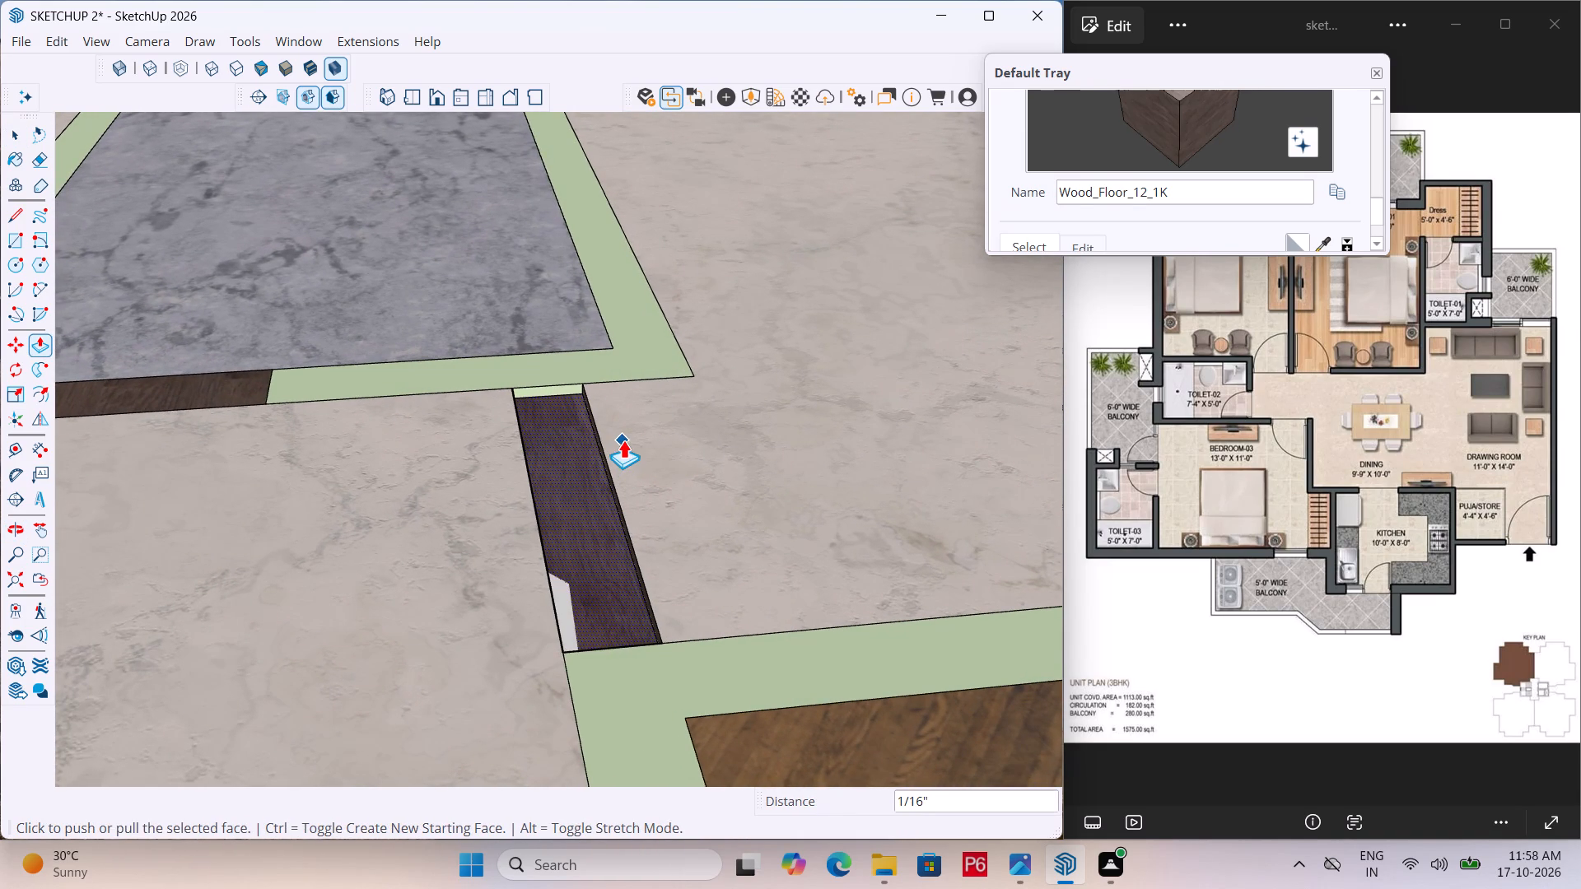
pyautogui.hotkey('ctrl', 'z')
pyautogui.moveTo(586, 515); pyautogui.dragTo(588, 507)
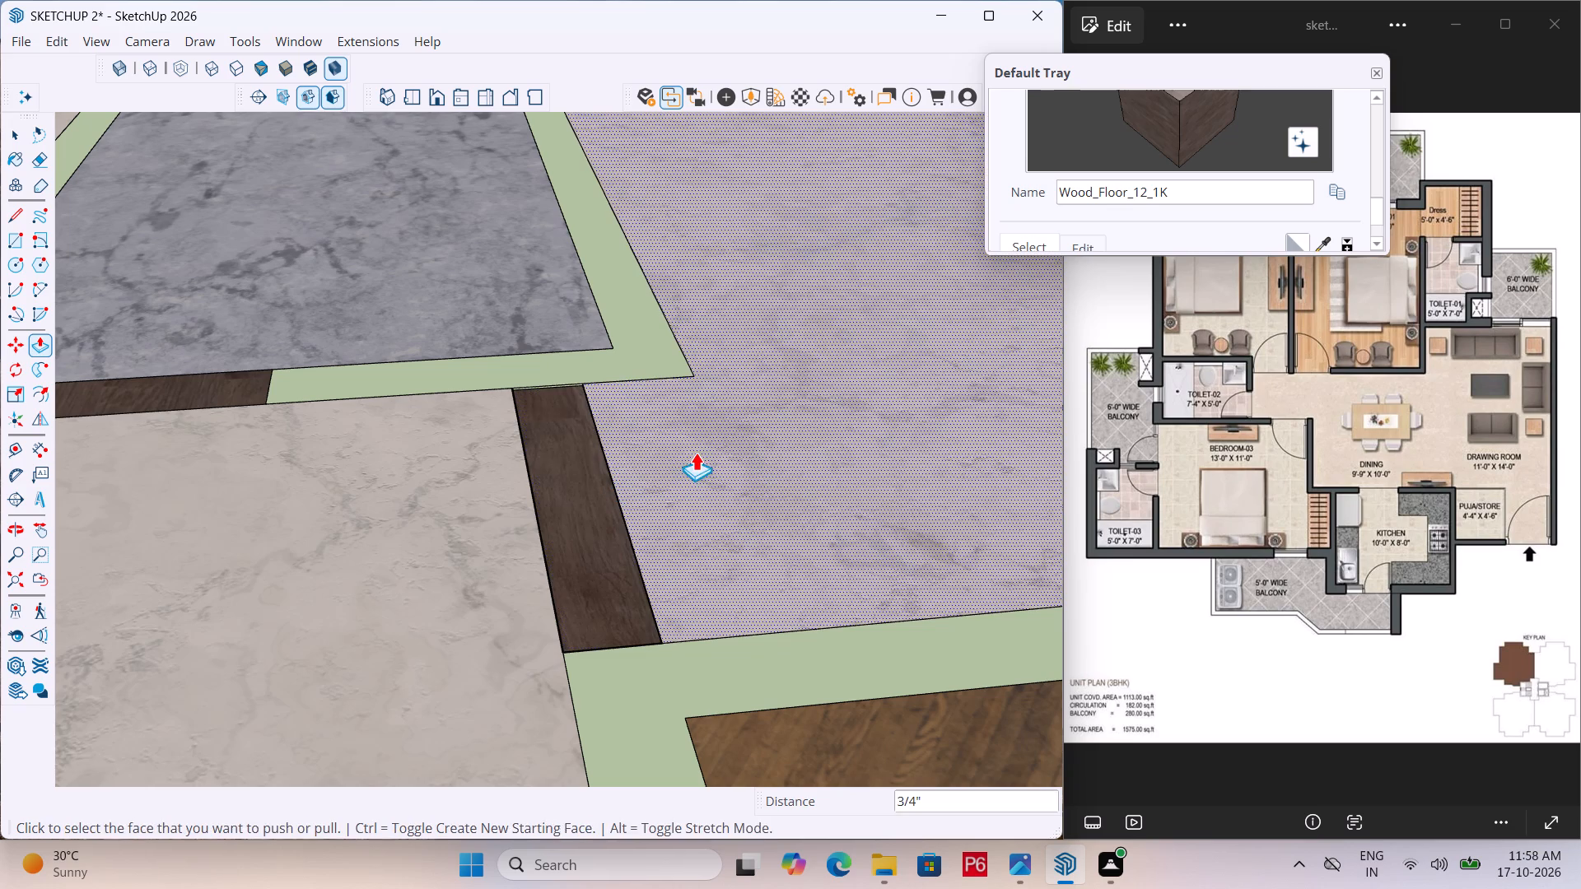
pyautogui.click(696, 452)
pyautogui.press('space')
# Push/Pull the same marble-floored bedroom's doorway threshold up a further 3/16", level with the floor.
pyautogui.scroll(3, 569, 540)
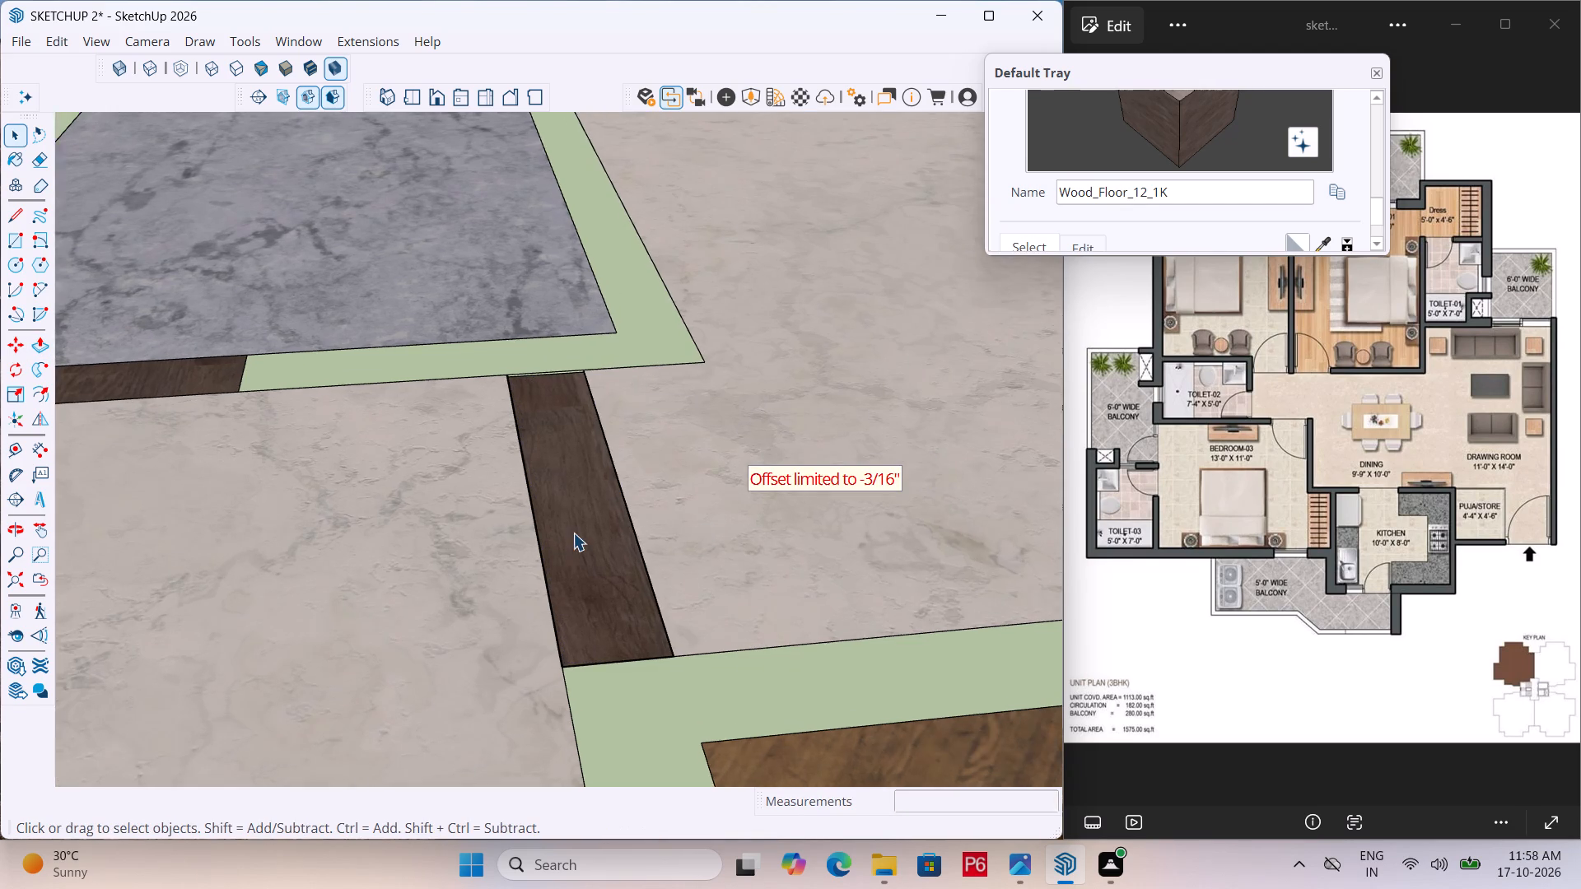
pyautogui.moveTo(566, 514); pyautogui.dragTo(604, 422, button='middle')
pyautogui.click(571, 491)
pyautogui.press('p')
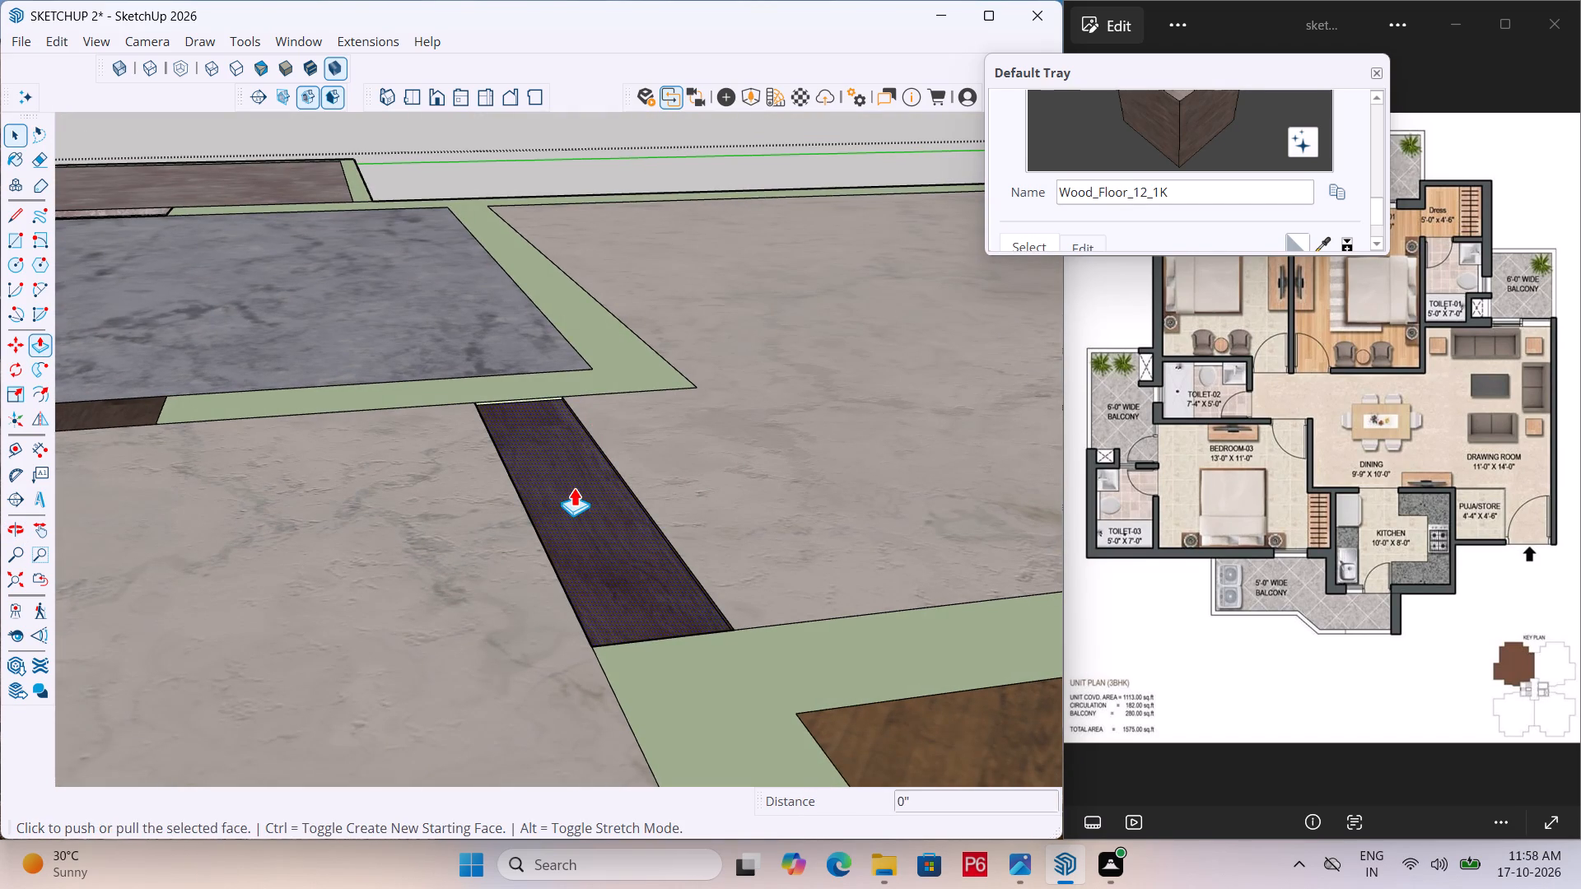
pyautogui.click(574, 487)
pyautogui.click(708, 443)
# Push/Pull the wood threshold in the doorway between Bedroom-03 and Toilet-03 up by 1".
pyautogui.scroll(-6, 714, 476)
pyautogui.scroll(-10, 789, 566)
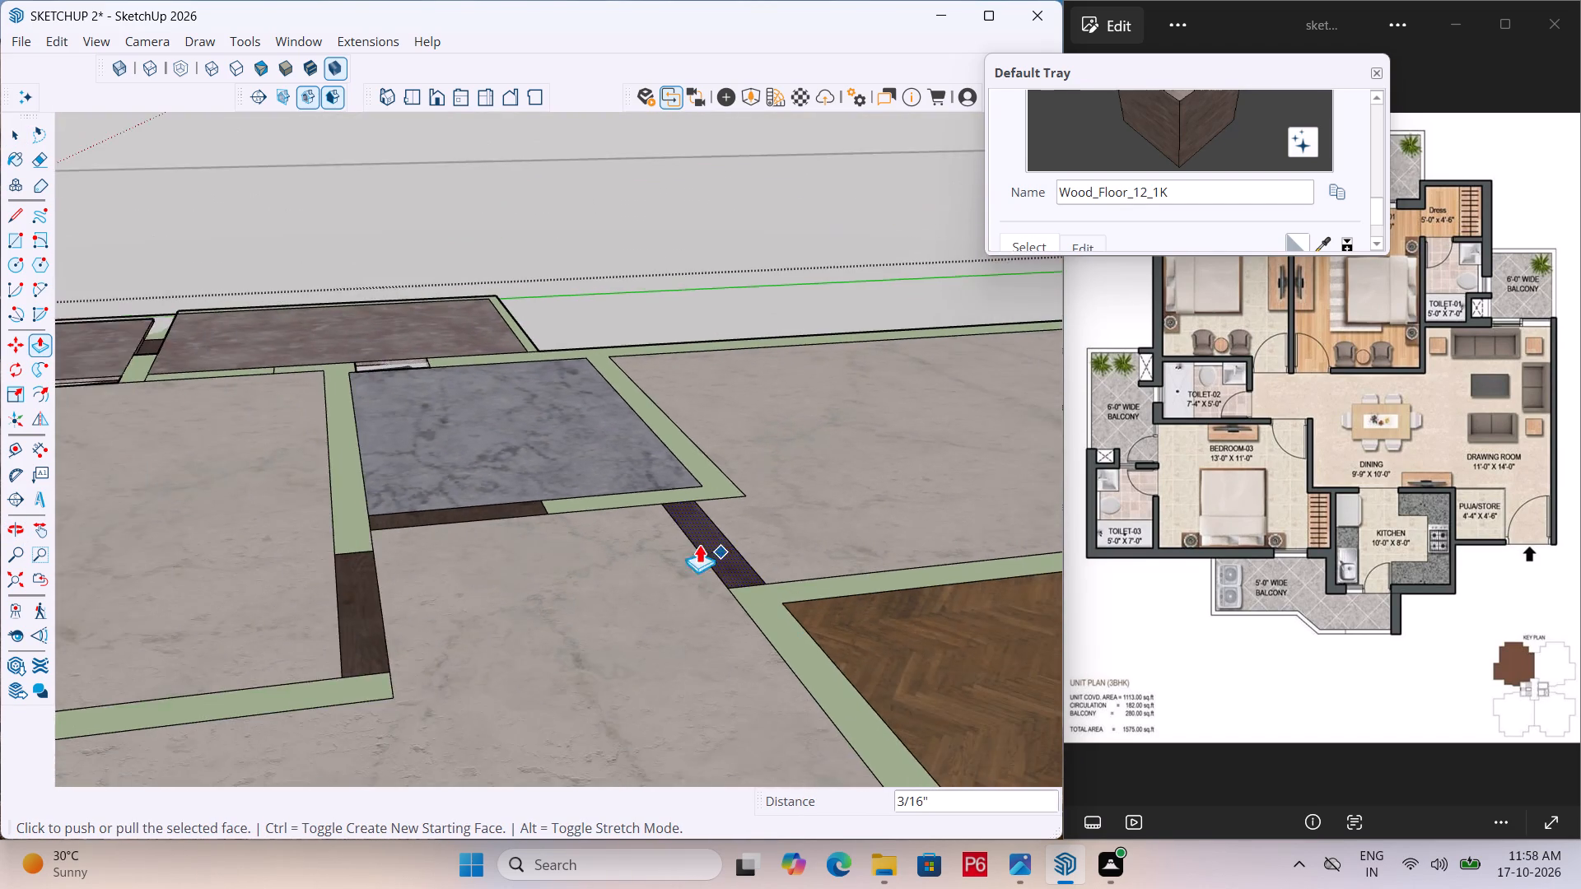
pyautogui.scroll(-3, 699, 544)
pyautogui.scroll(3, 332, 424)
pyautogui.moveTo(328, 438); pyautogui.dragTo(339, 649, button='middle')
pyautogui.scroll(12, 194, 524)
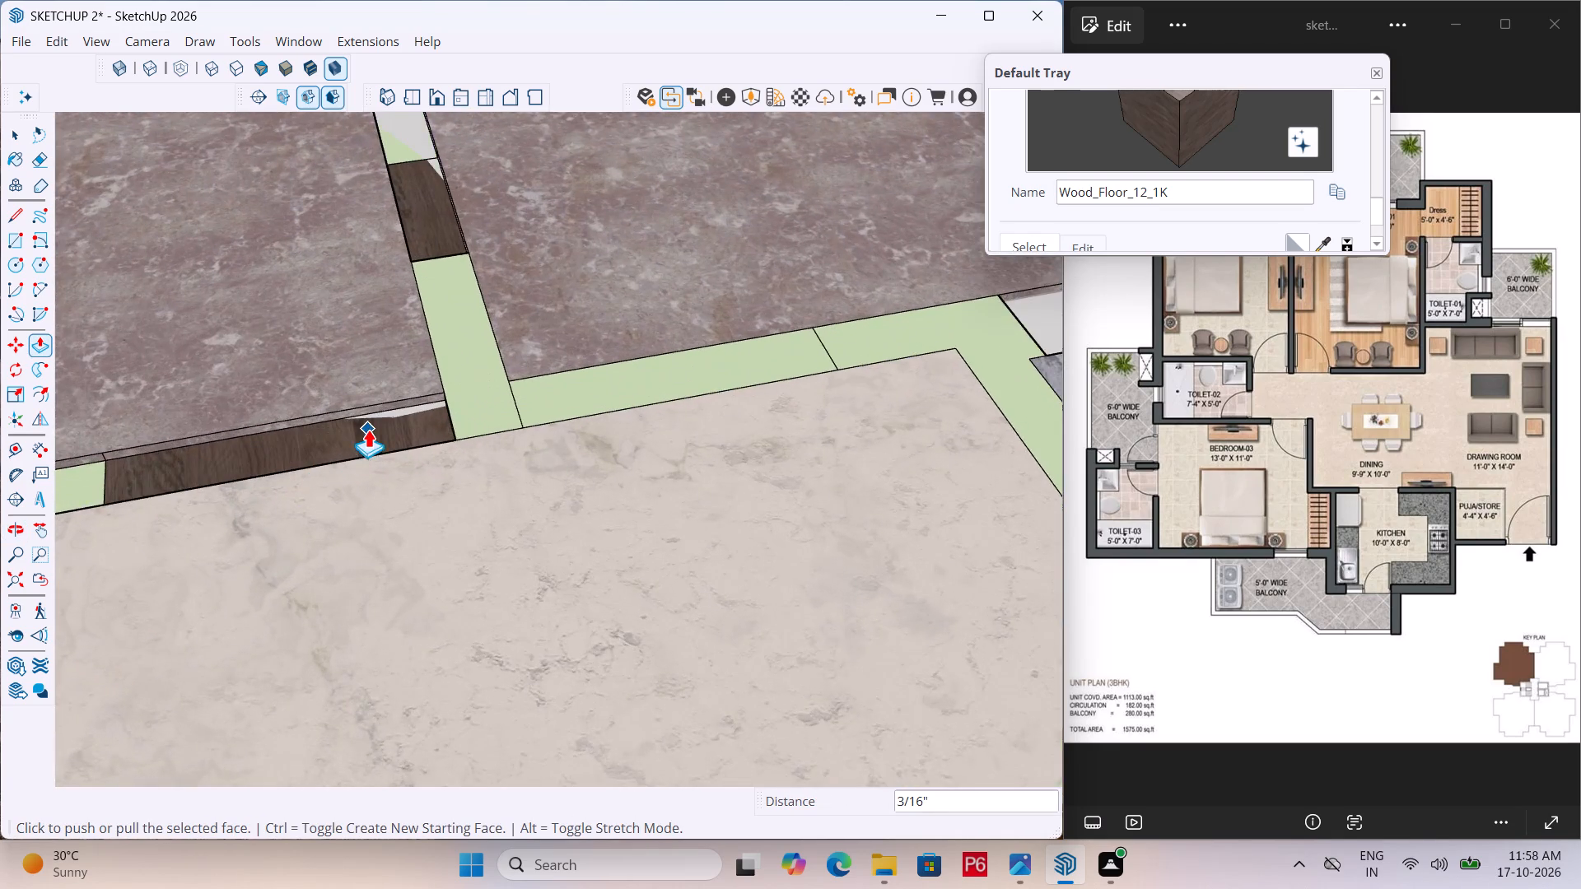
pyautogui.scroll(3, 368, 429)
pyautogui.press('space')
pyautogui.click(404, 429)
pyautogui.press('p')
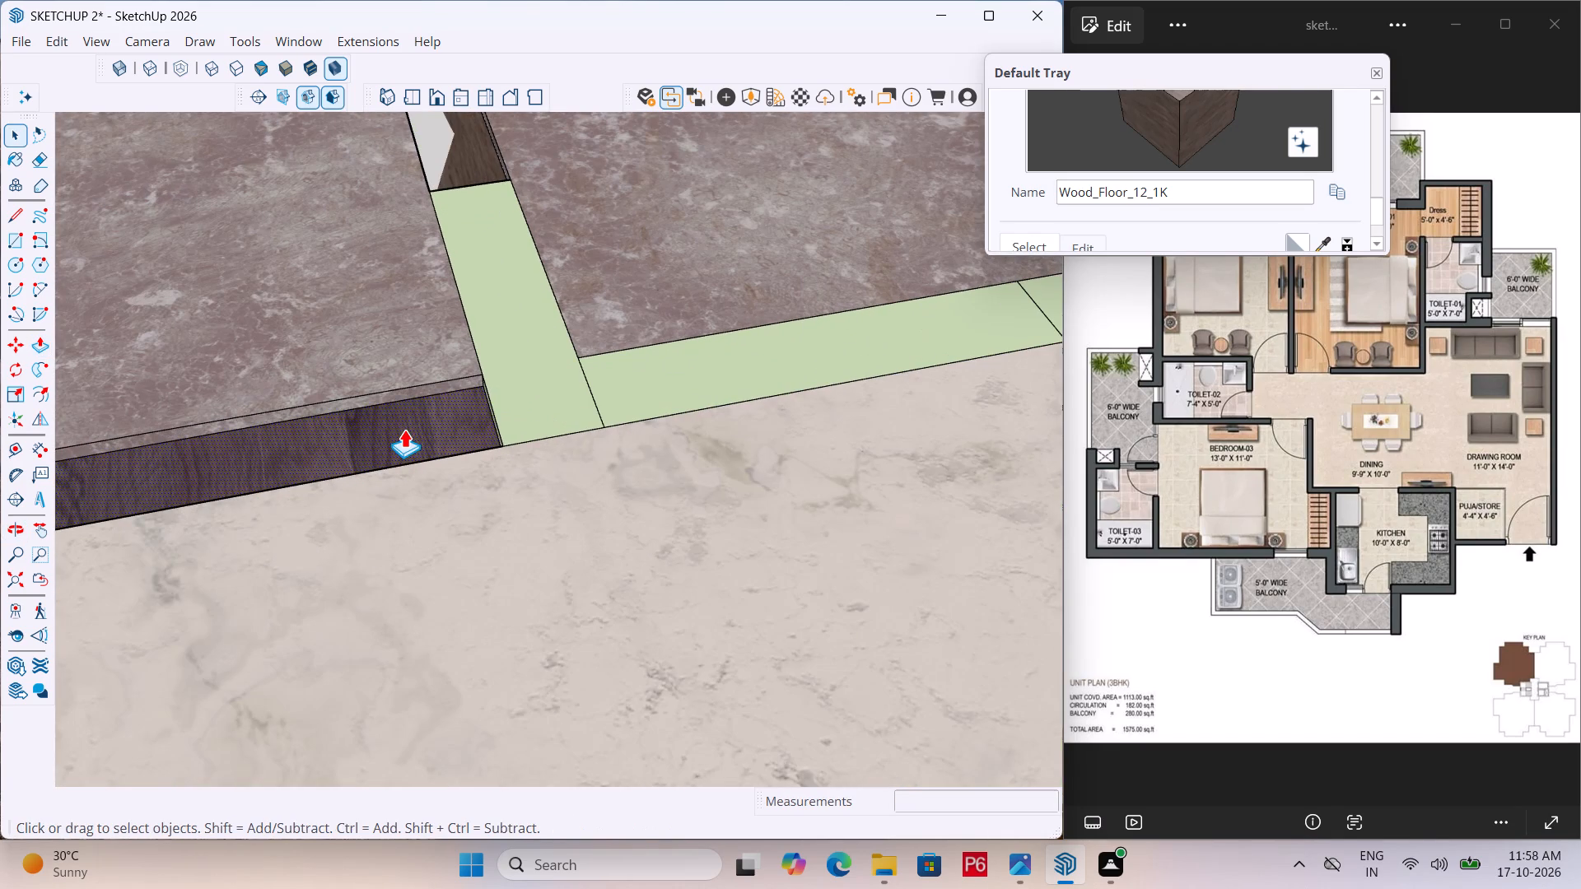
pyautogui.click(404, 429)
pyautogui.click(426, 332)
# Push/Pull the wood threshold between Toilet-03 and its adjoining balcony up by 1".
pyautogui.scroll(-5, 511, 331)
pyautogui.scroll(5, 571, 125)
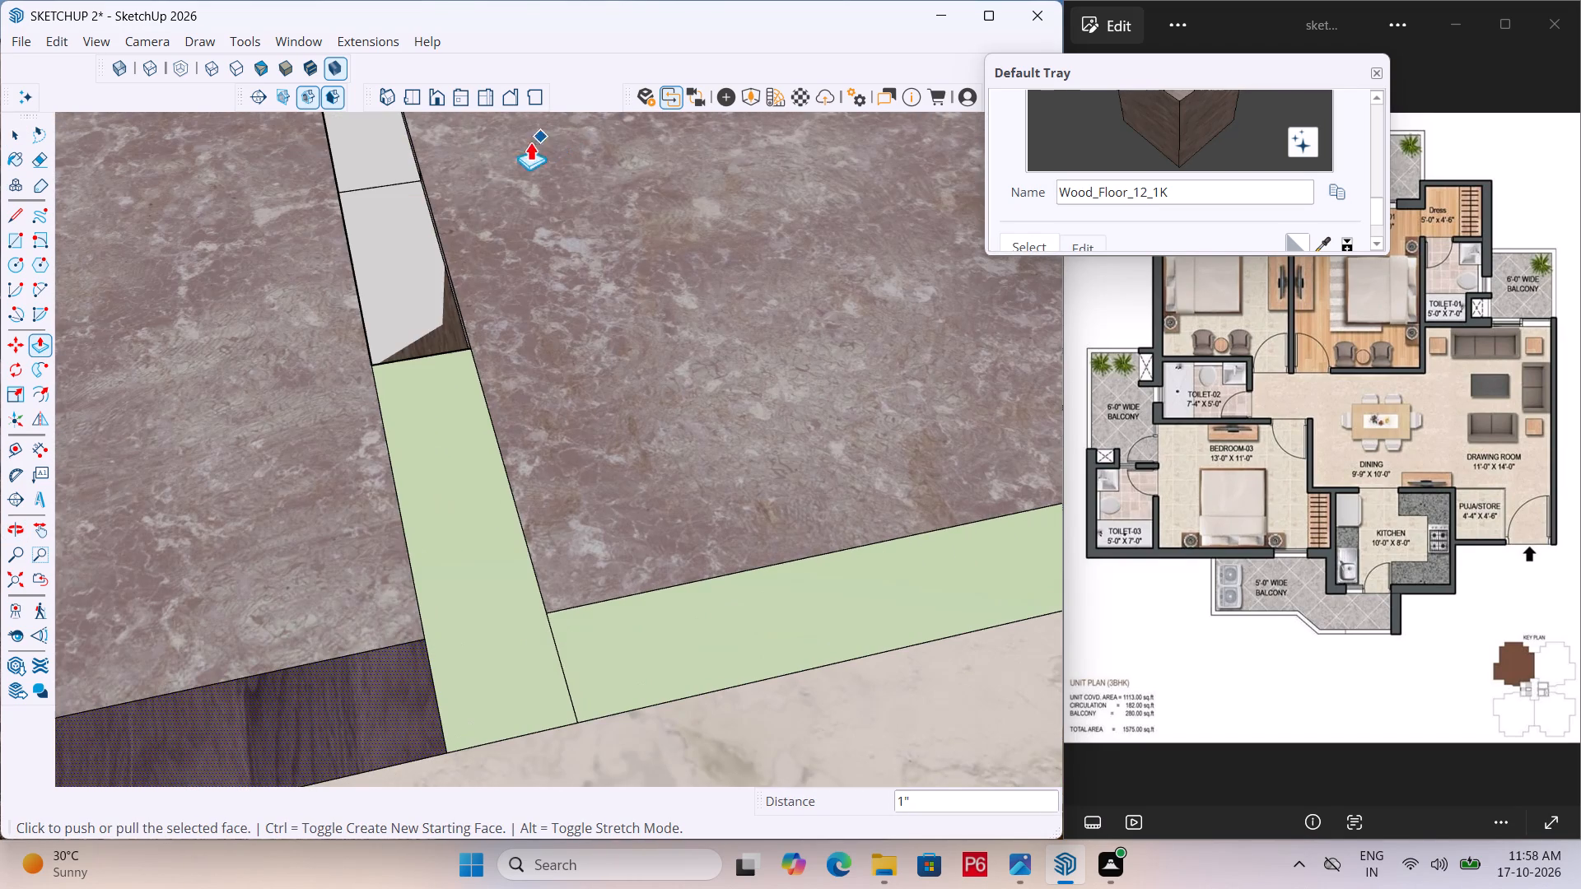
pyautogui.moveTo(450, 304); pyautogui.dragTo(595, 277, button='middle')
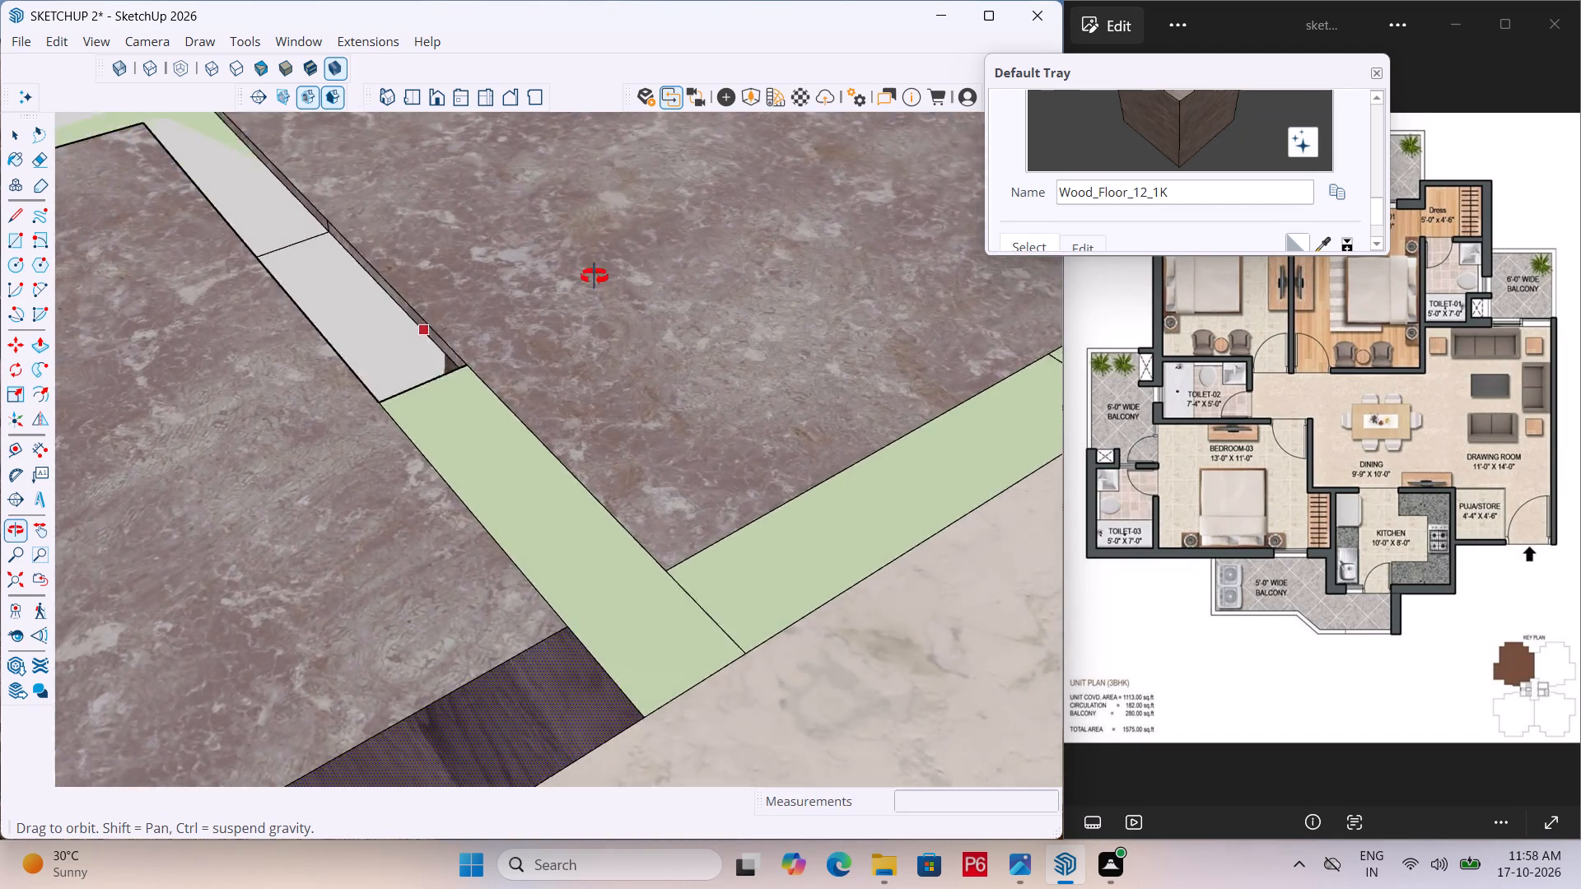
pyautogui.moveTo(595, 277); pyautogui.dragTo(502, 276, button='middle')
pyautogui.scroll(5, 343, 308)
pyautogui.press('p')
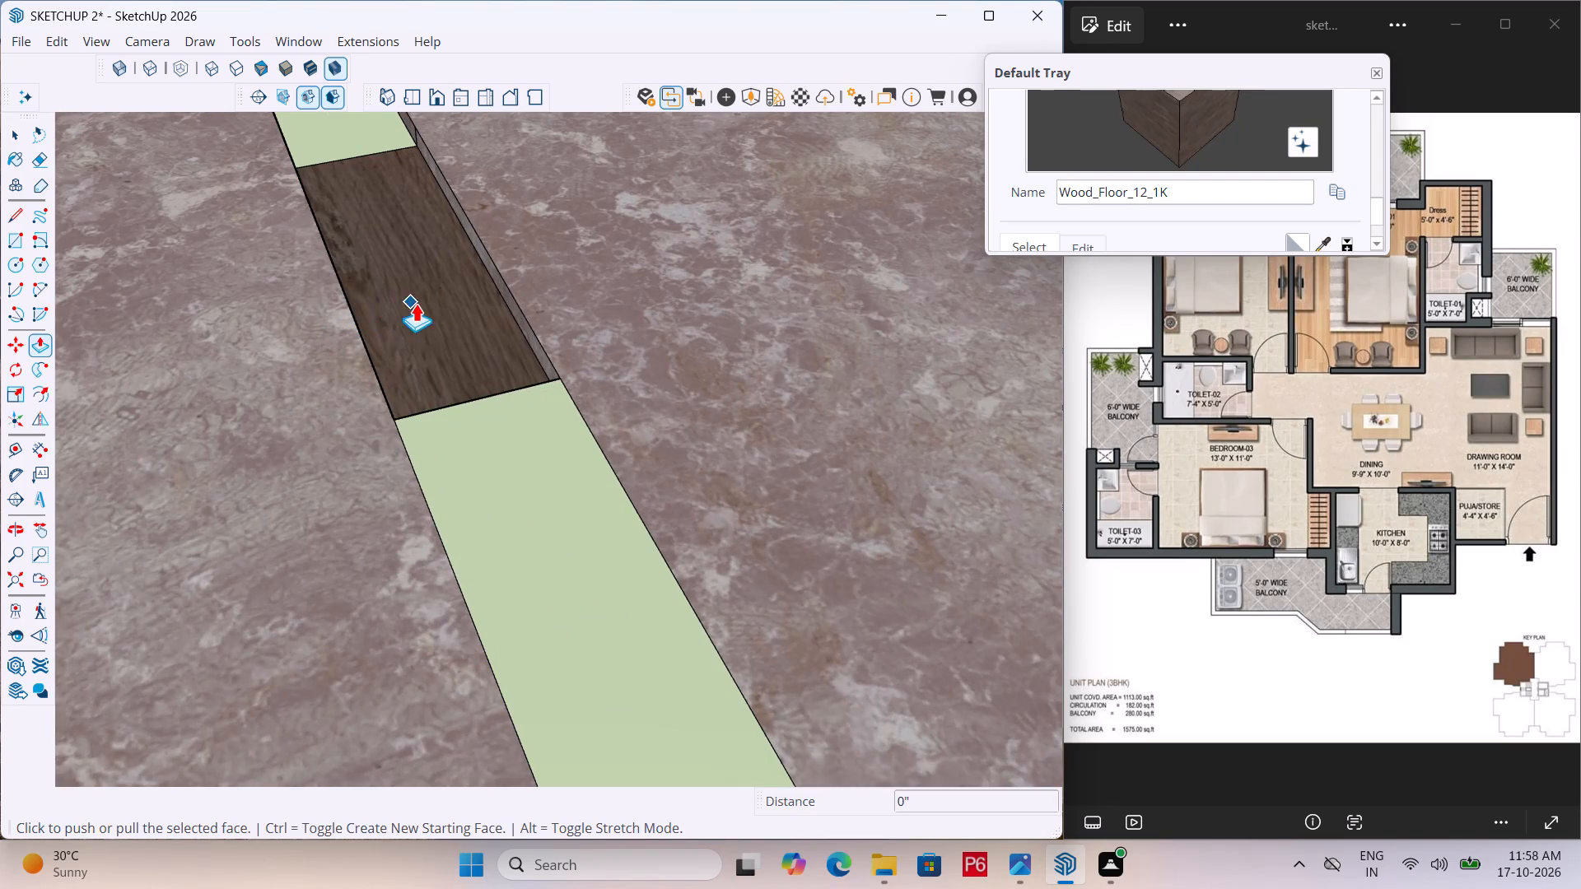
pyautogui.press('space')
pyautogui.click(463, 342)
pyautogui.press('p')
pyautogui.click(463, 342)
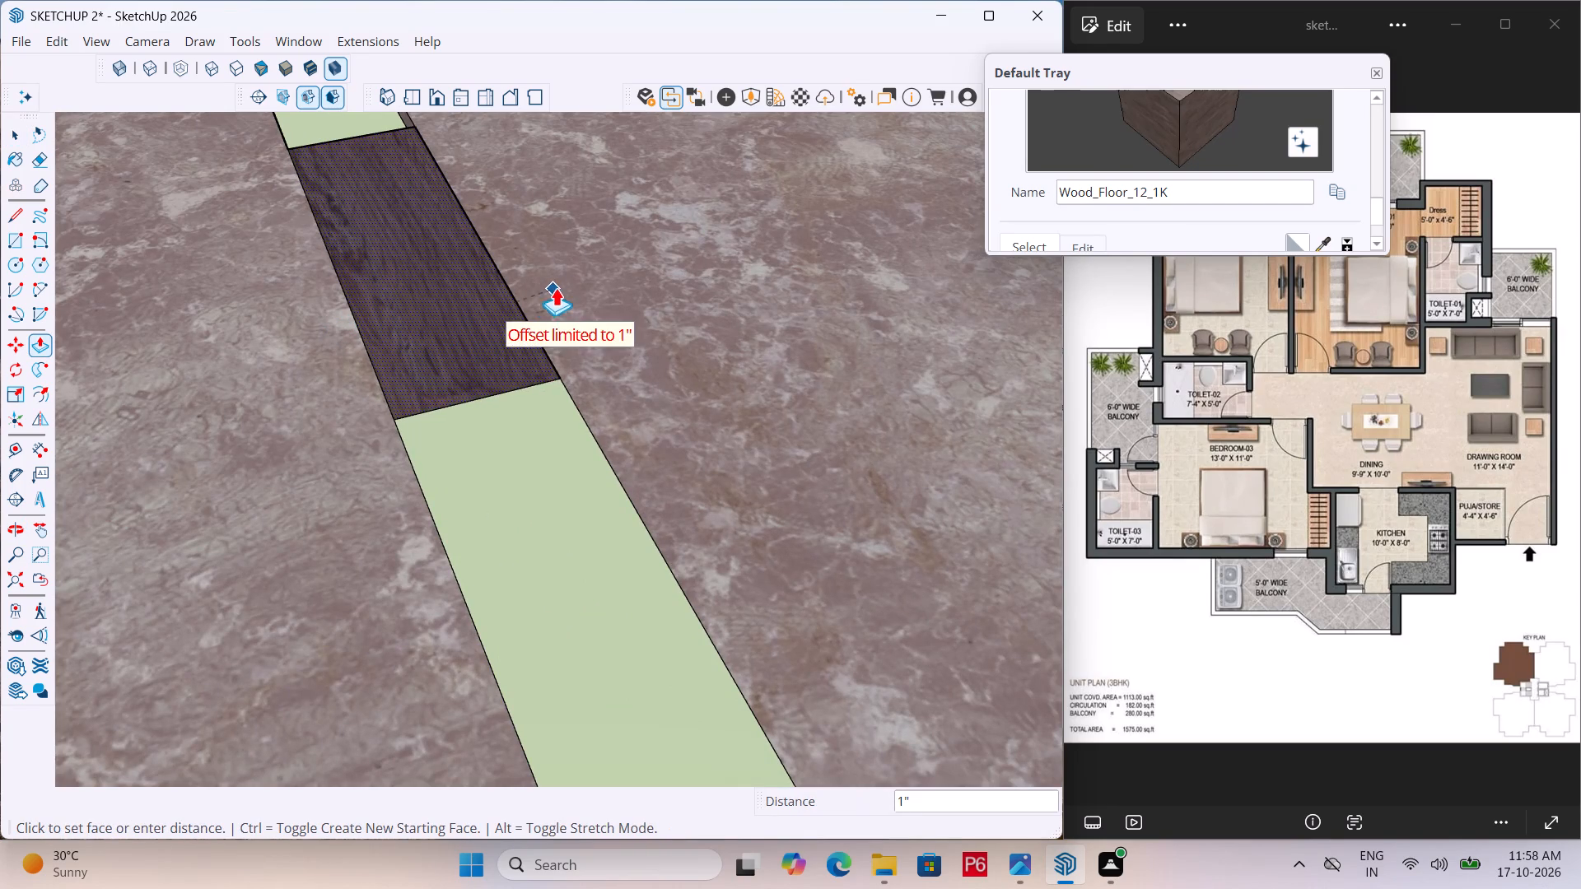
pyautogui.click(567, 283)
# Push/Pull the wood threshold between Toilet-02 and the balcony up by 1".
pyautogui.scroll(-12, 399, 197)
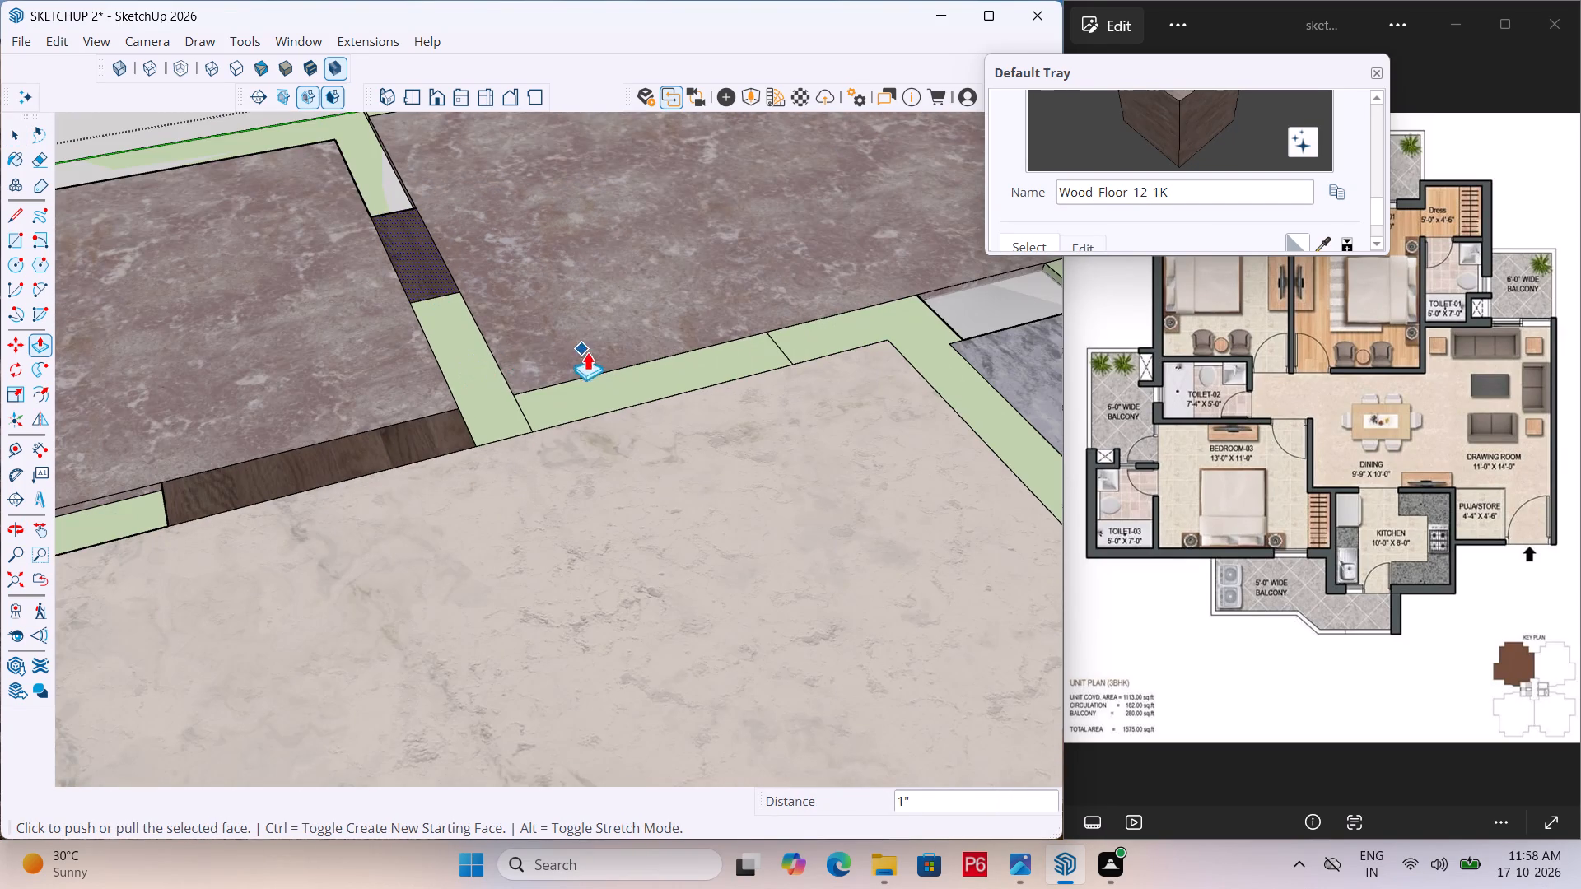
pyautogui.scroll(-5, 436, 338)
pyautogui.scroll(9, 851, 300)
pyautogui.press('space')
pyautogui.click(740, 333)
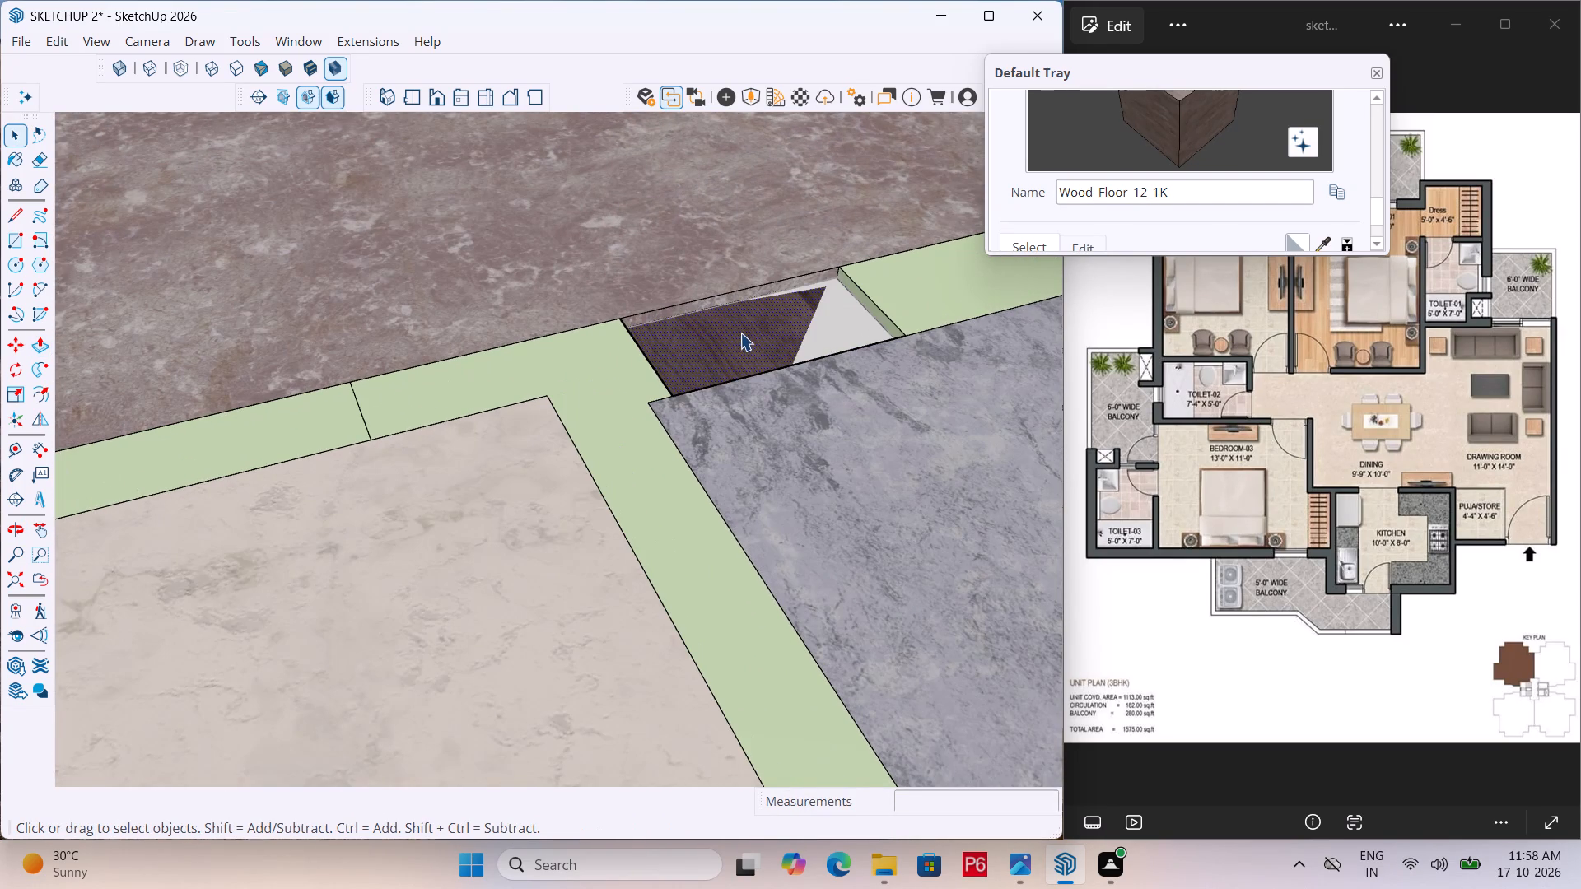
pyautogui.press('p')
pyautogui.click(740, 333)
pyautogui.click(581, 310)
# Push/Pull the sunken green wall strip along the outer side of Bedroom-03 and Toilet-03 up by 1".
pyautogui.scroll(-3, 593, 212)
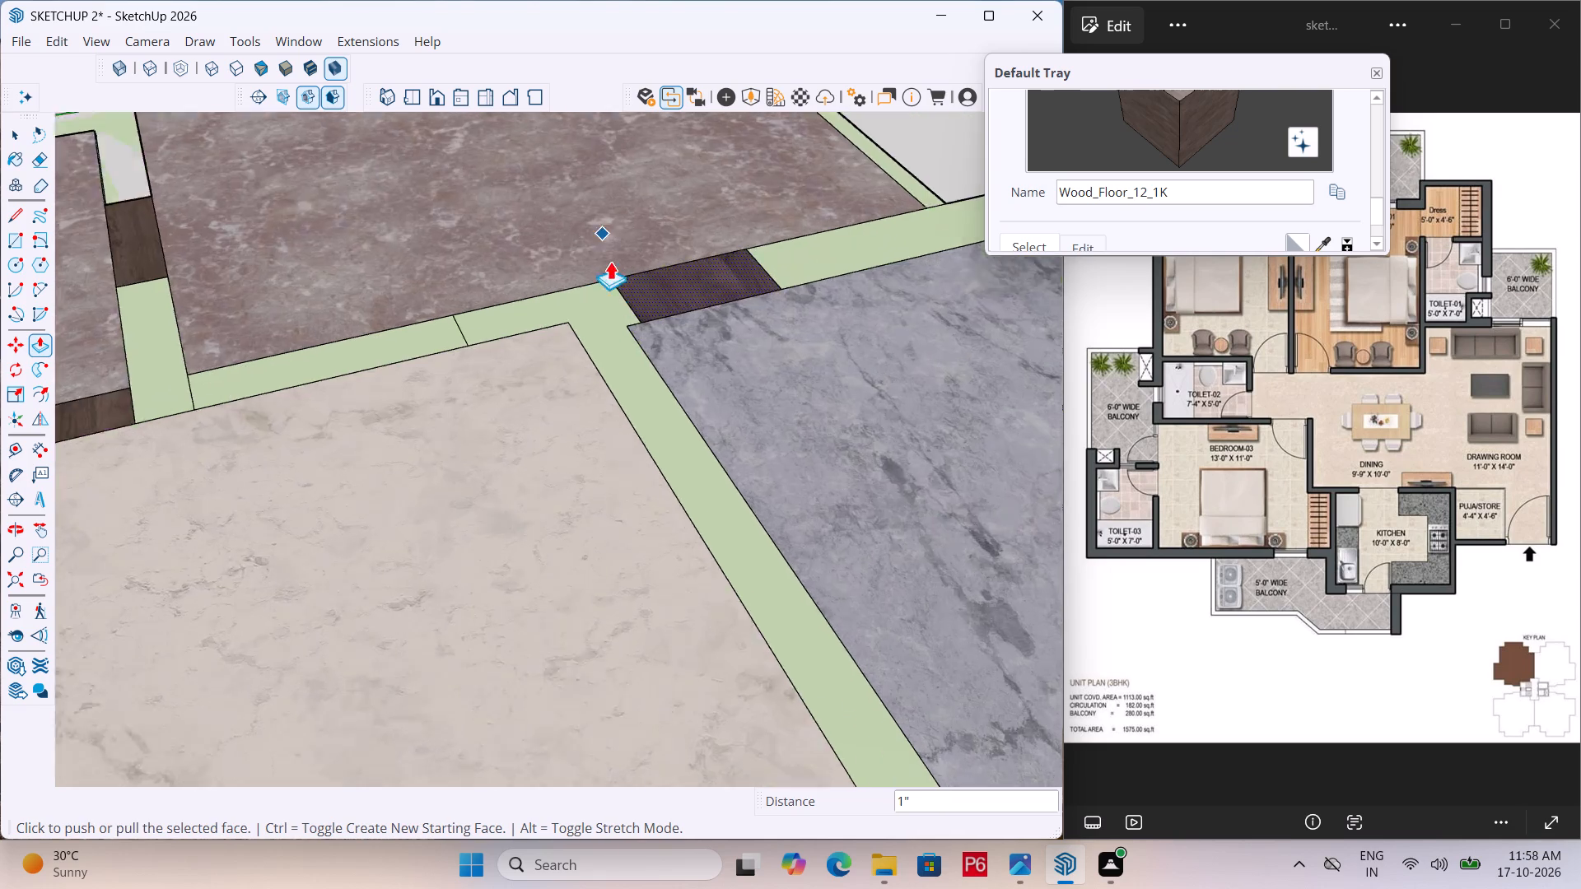
pyautogui.scroll(-17, 610, 261)
pyautogui.scroll(-7, 525, 351)
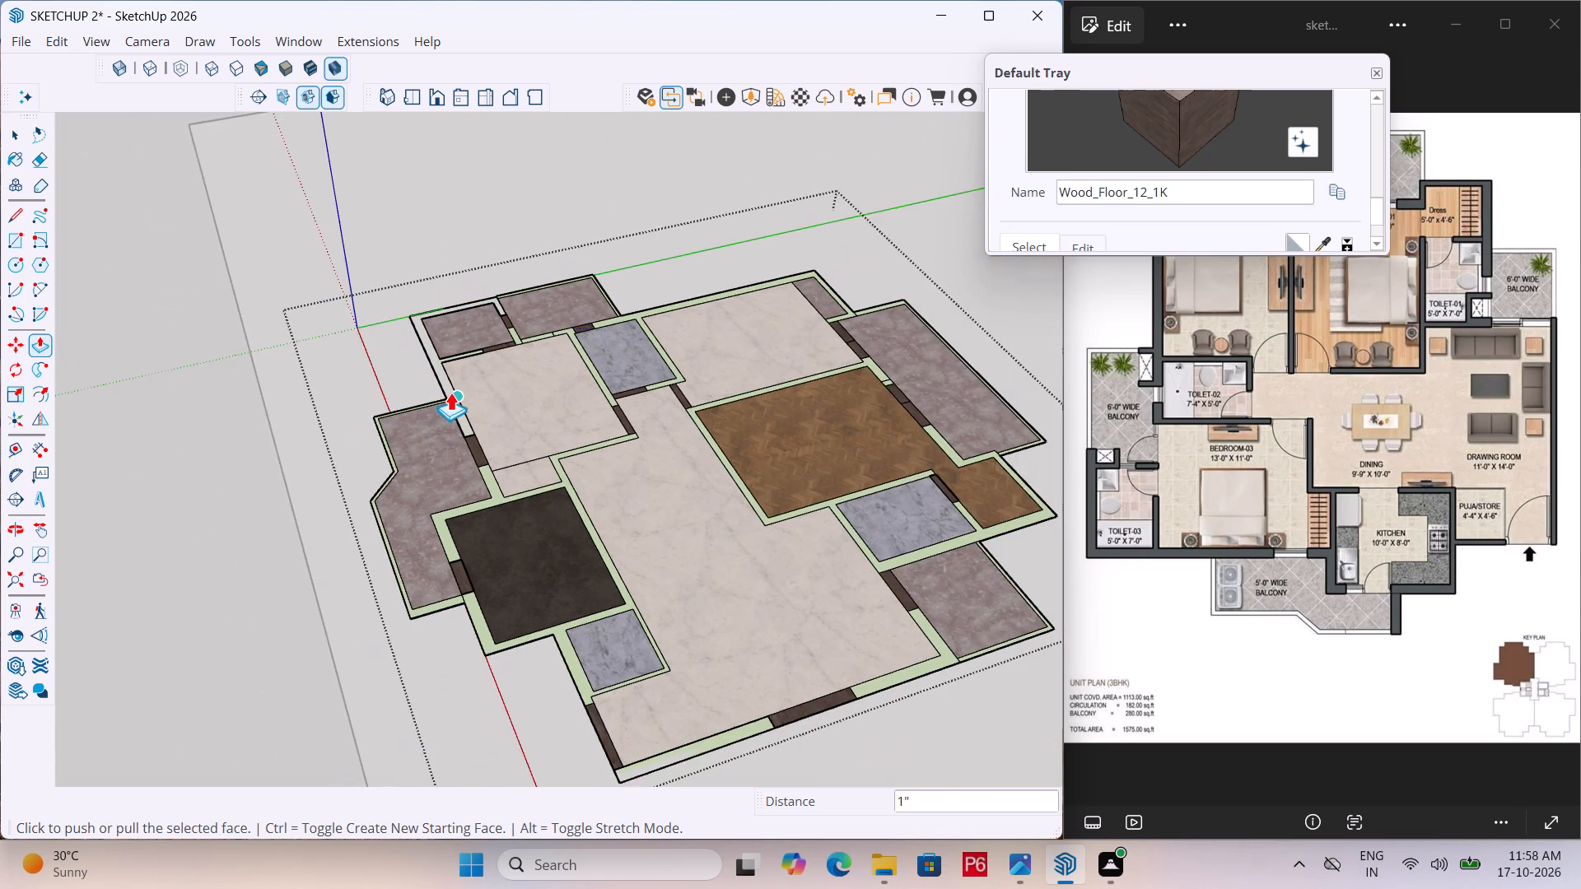
pyautogui.moveTo(459, 403); pyautogui.dragTo(501, 360, button='middle')
pyautogui.scroll(18, 520, 347)
pyautogui.middleClick(375, 379)
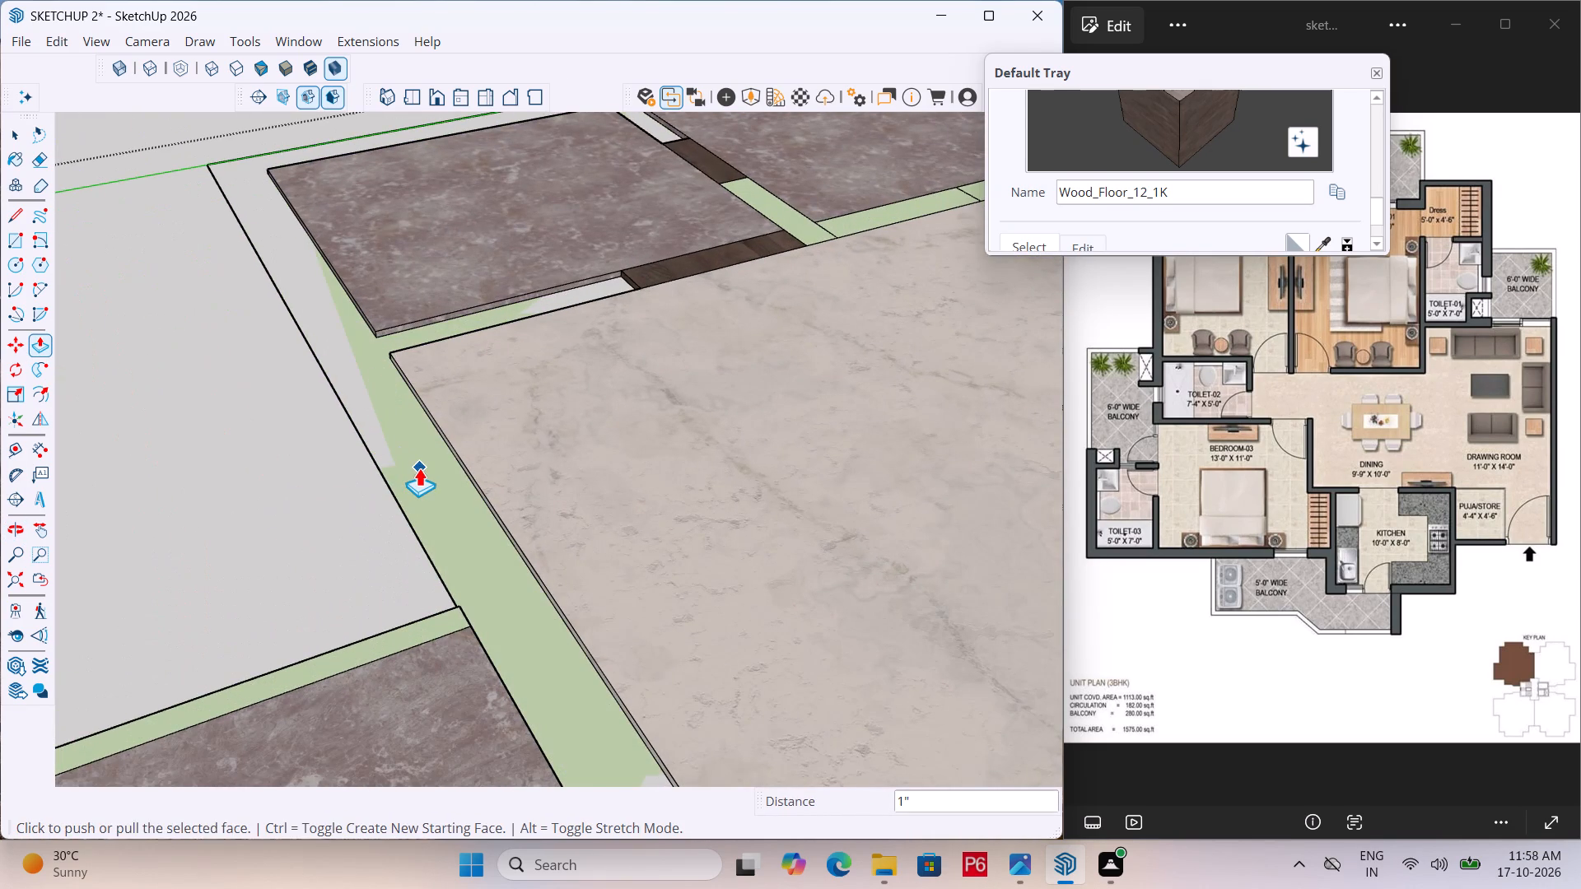
pyautogui.click(419, 468)
pyautogui.press('space')
pyautogui.click(422, 467)
pyautogui.press('p')
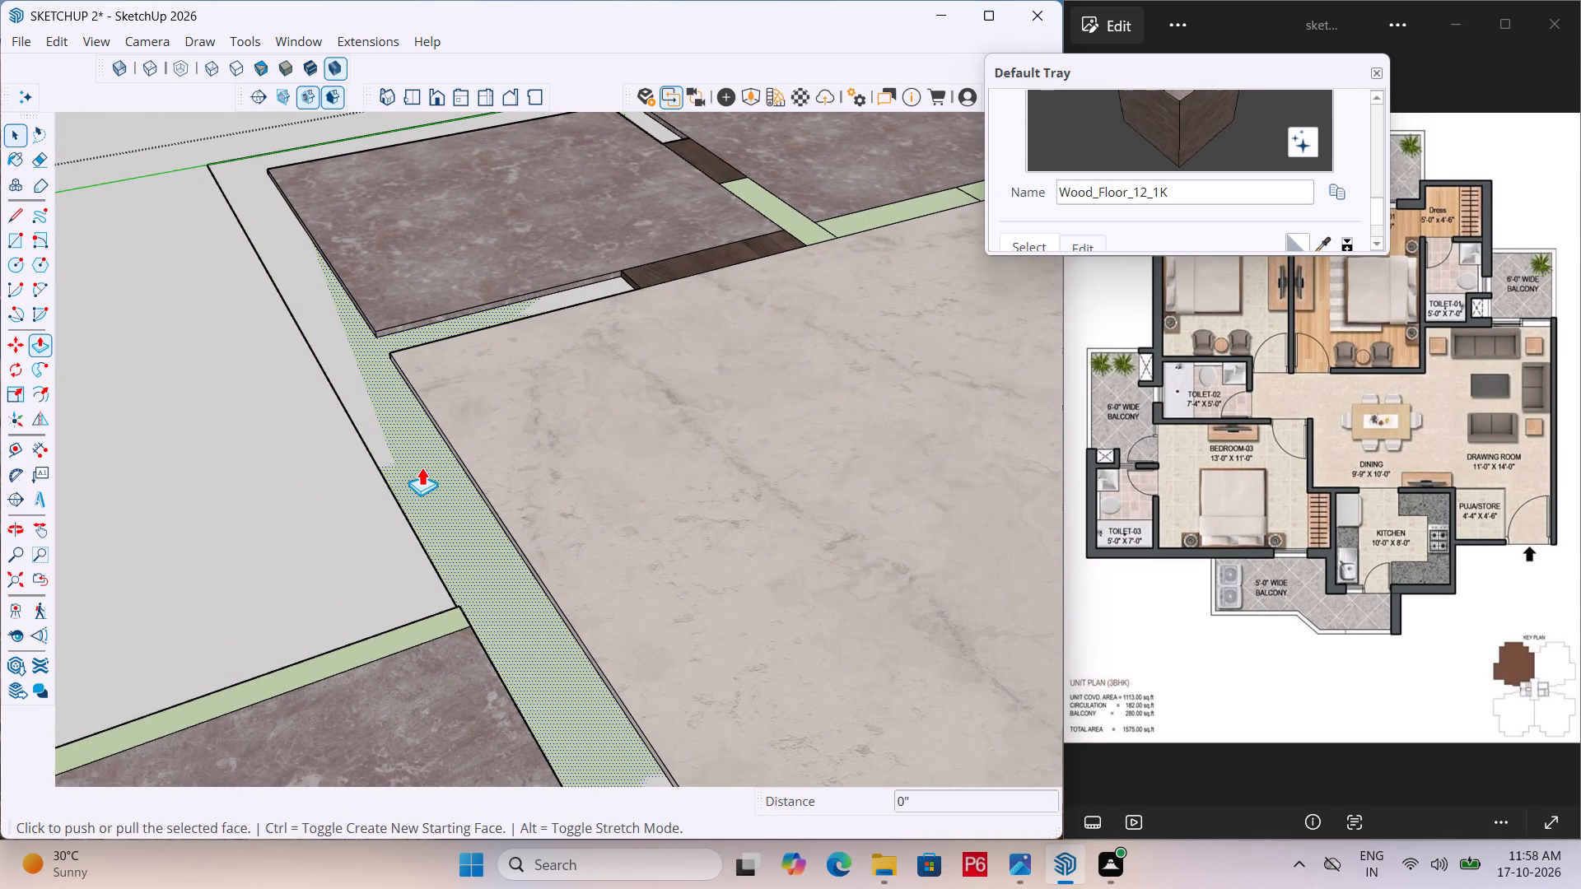
pyautogui.click(422, 467)
pyautogui.click(525, 432)
# Draw a 6" line across the wall strip from the wood-floored bedroom's inner corner to the passage-side edge.
pyautogui.scroll(-7, 475, 294)
pyautogui.scroll(-7, 413, 271)
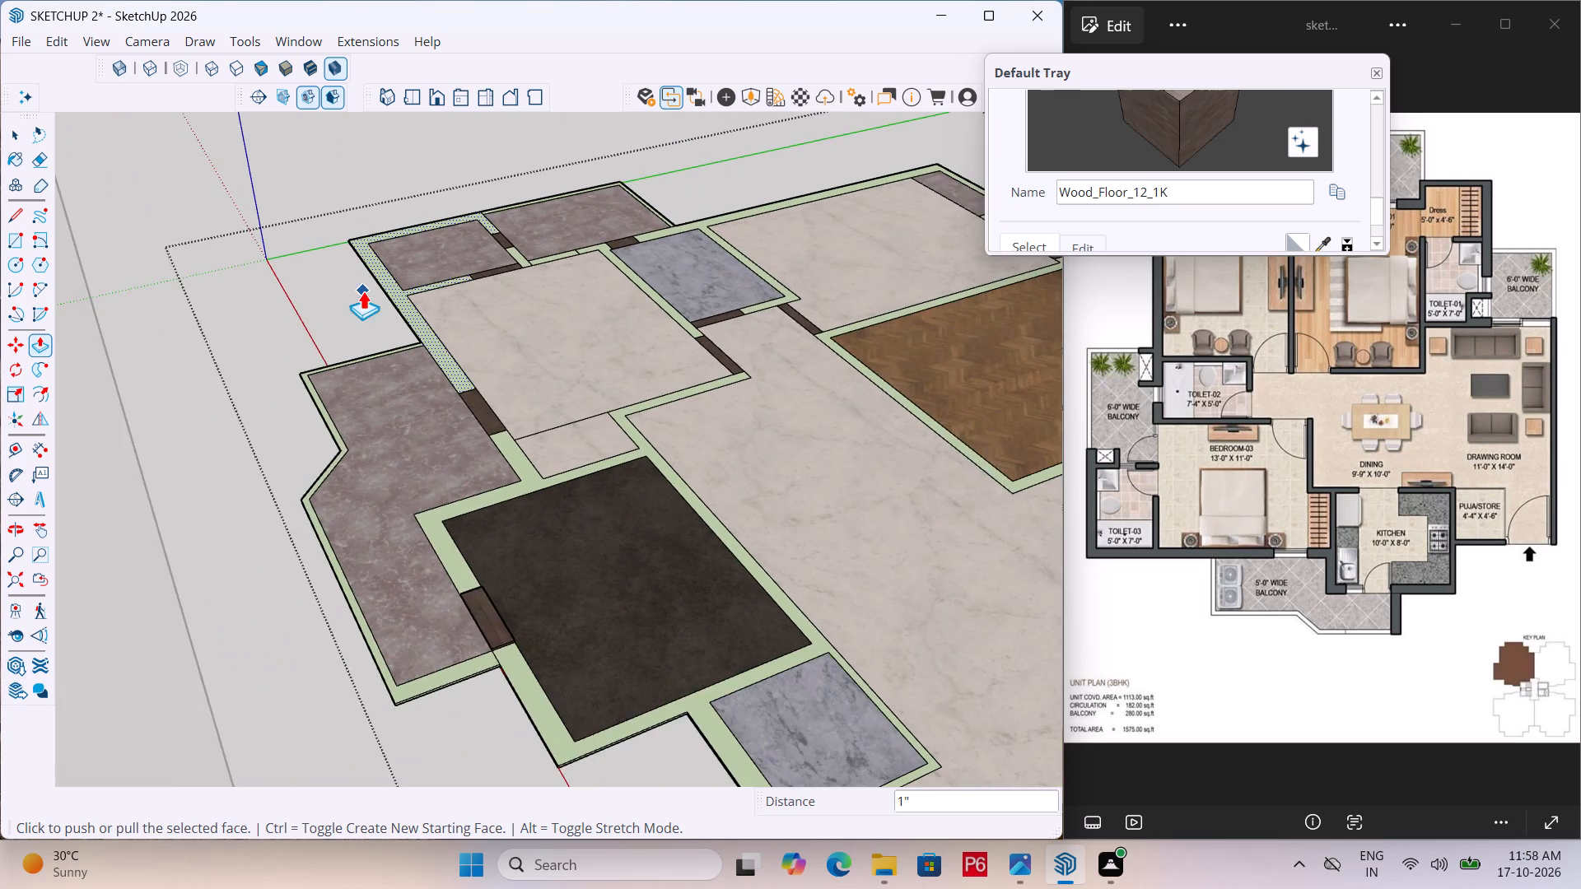
pyautogui.scroll(-6, 356, 316)
pyautogui.moveTo(610, 426); pyautogui.dragTo(596, 443, button='middle')
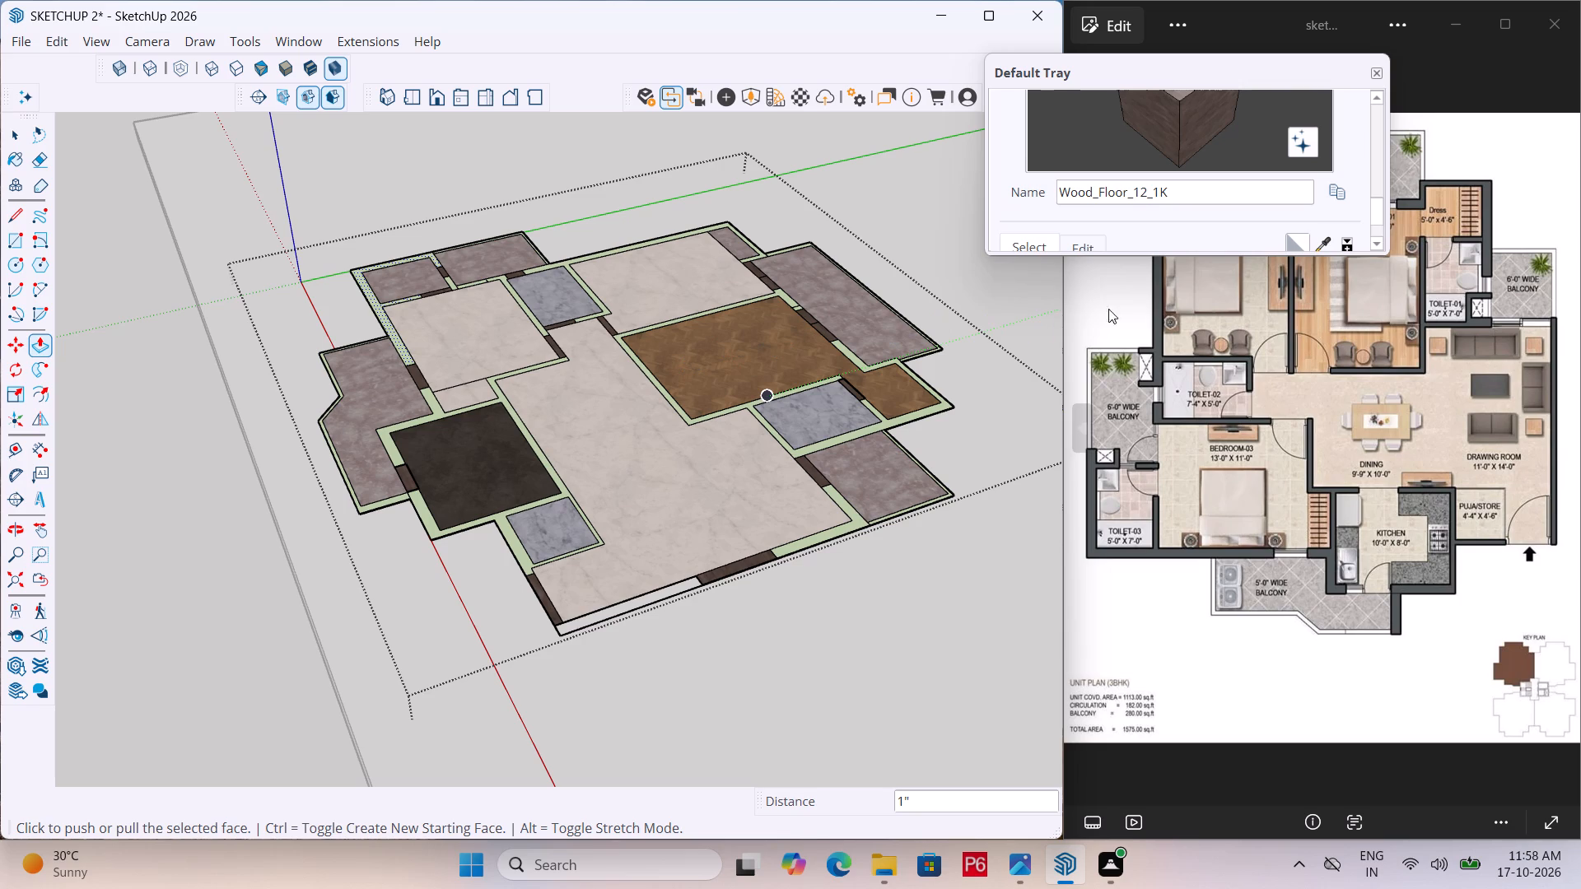
pyautogui.scroll(11, 599, 332)
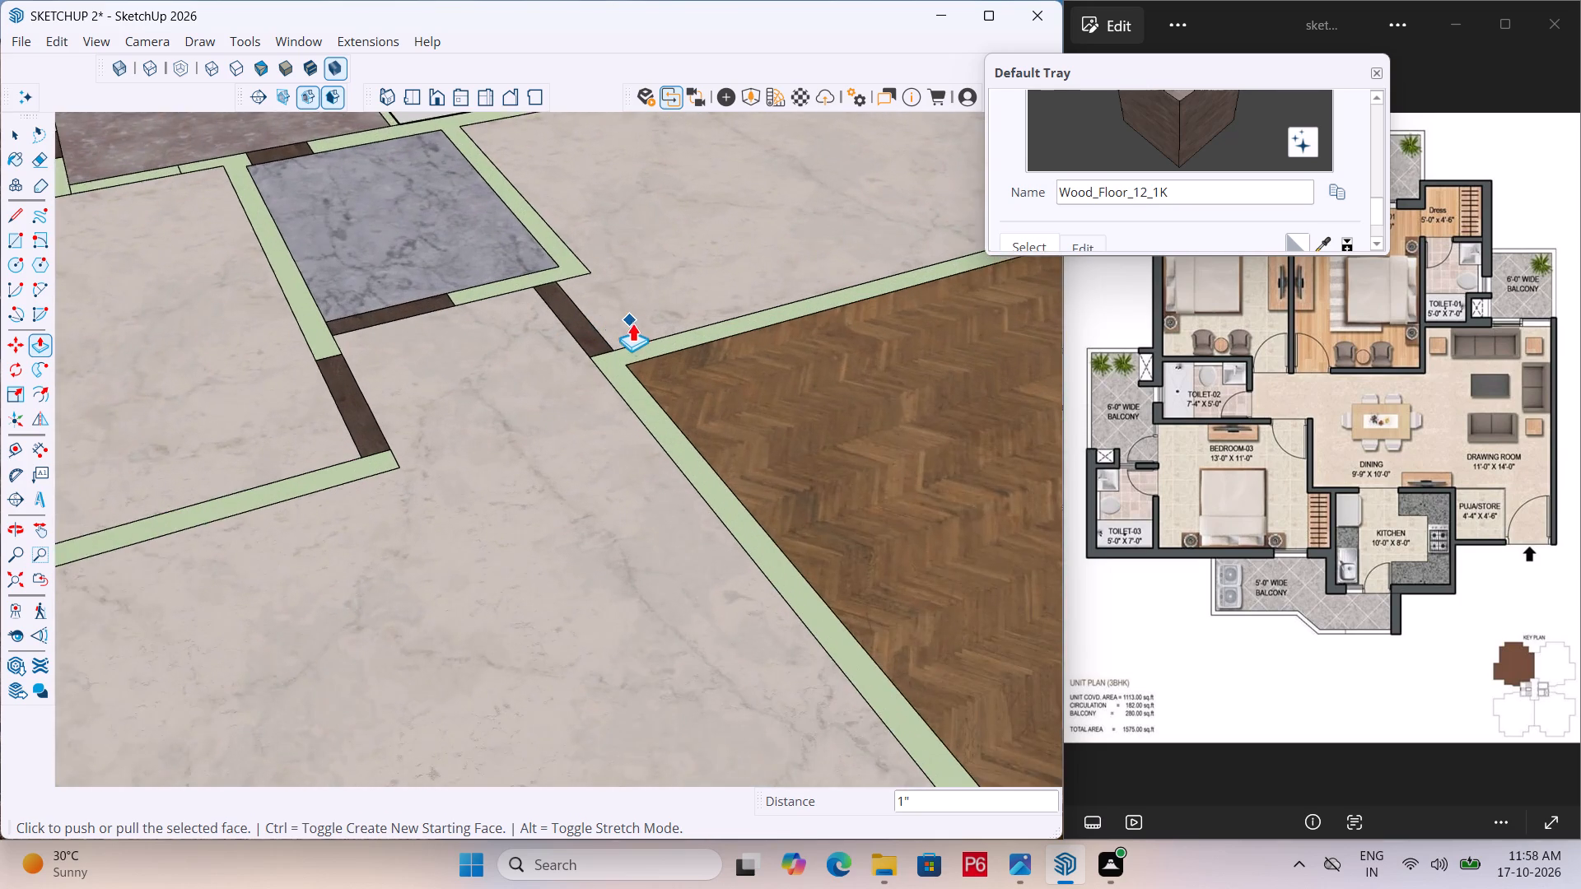
pyautogui.scroll(4, 632, 323)
pyautogui.press('l')
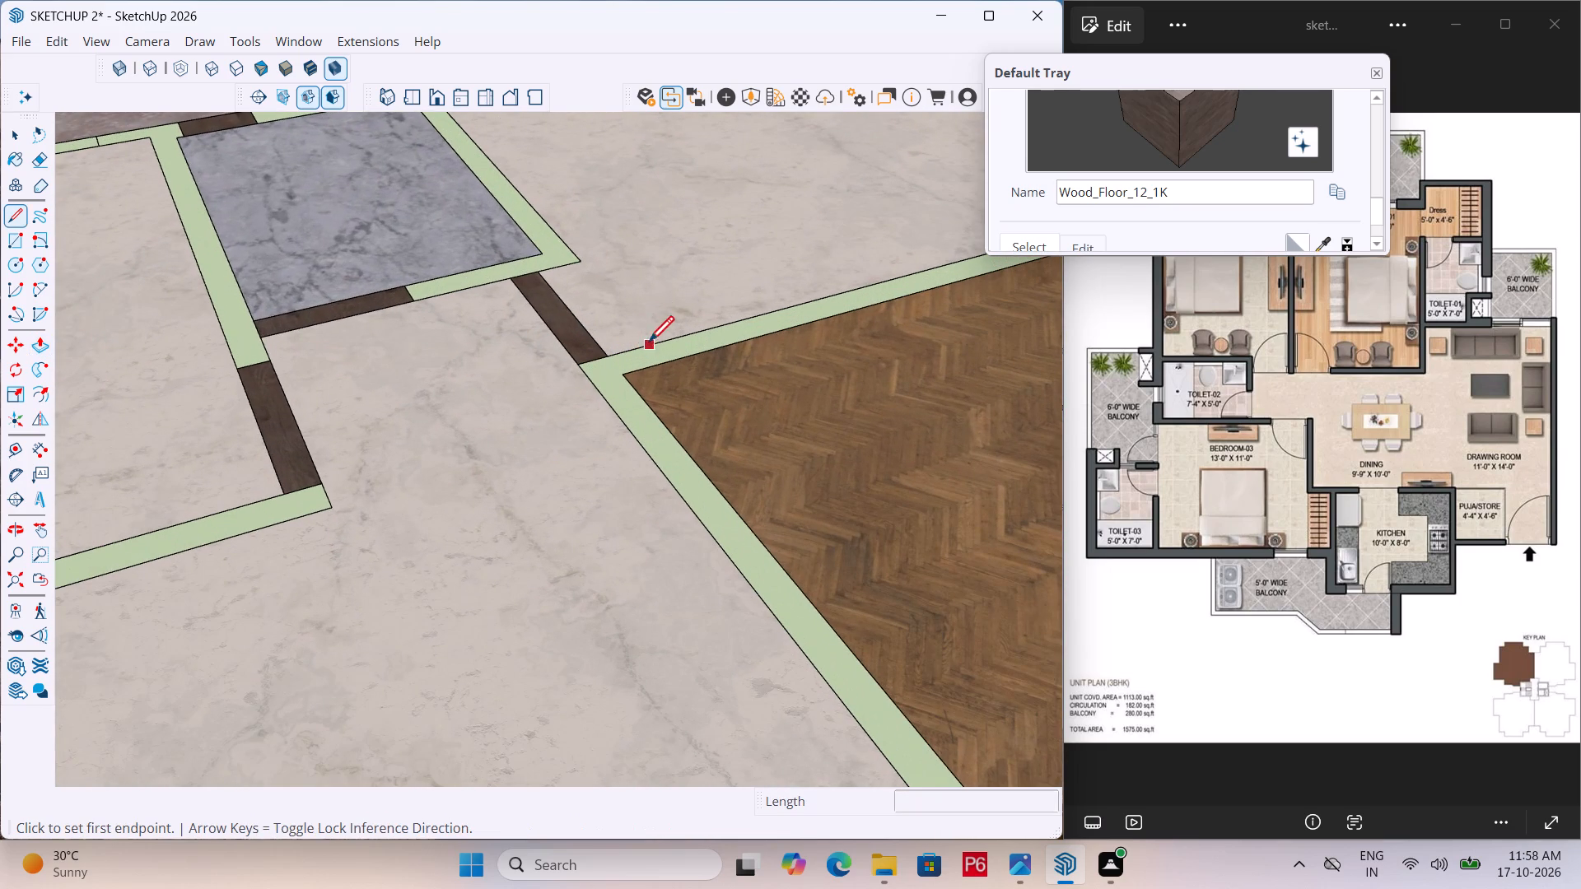
pyautogui.scroll(4, 642, 361)
pyautogui.click(614, 381)
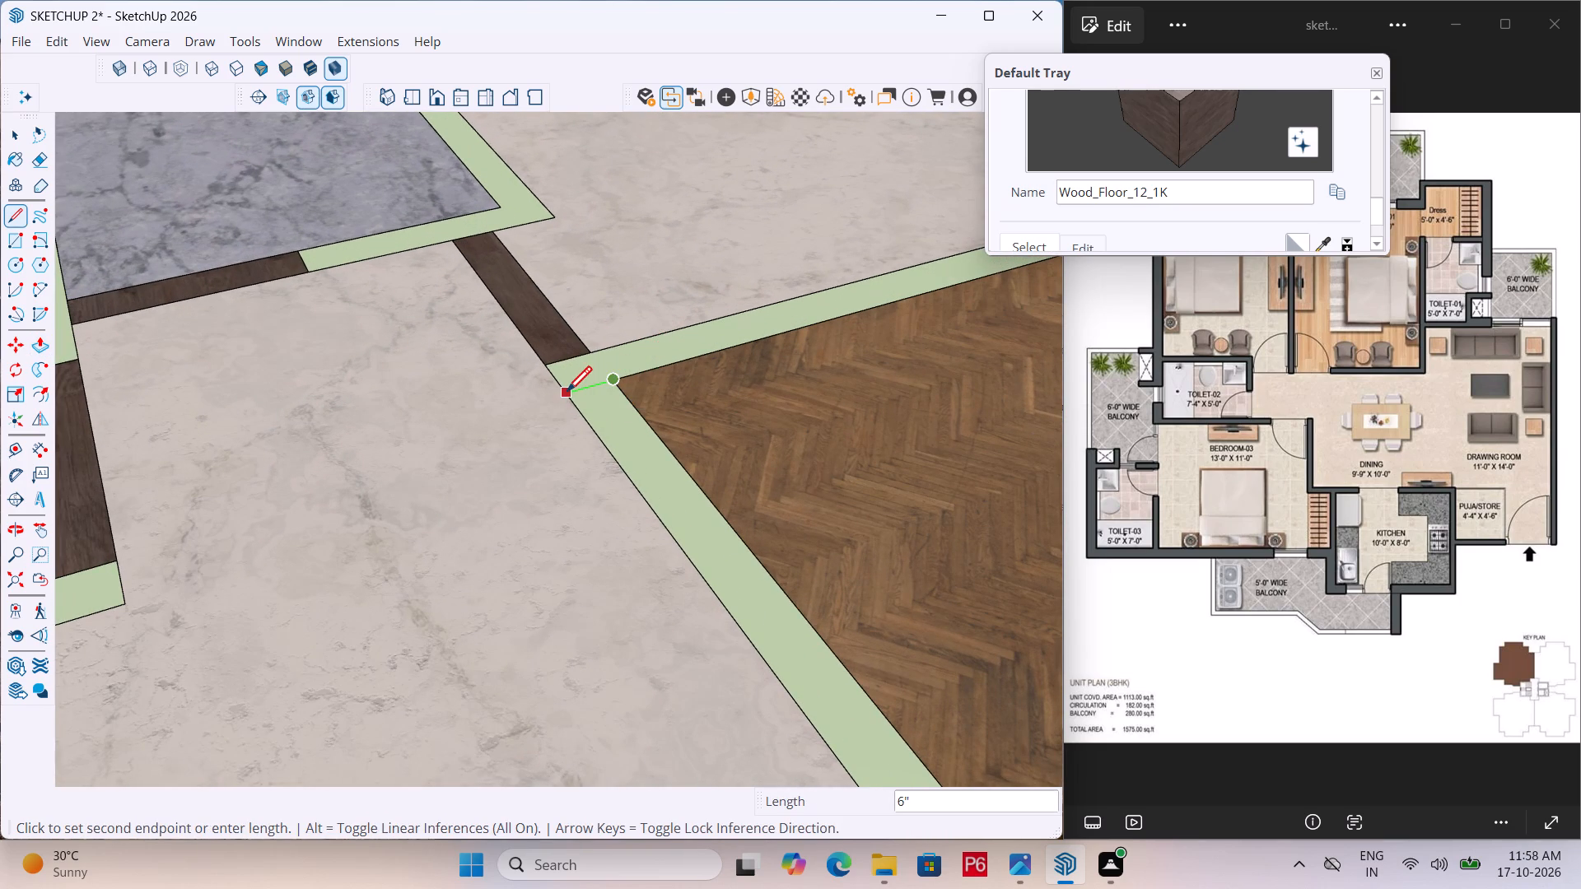
pyautogui.click(567, 394)
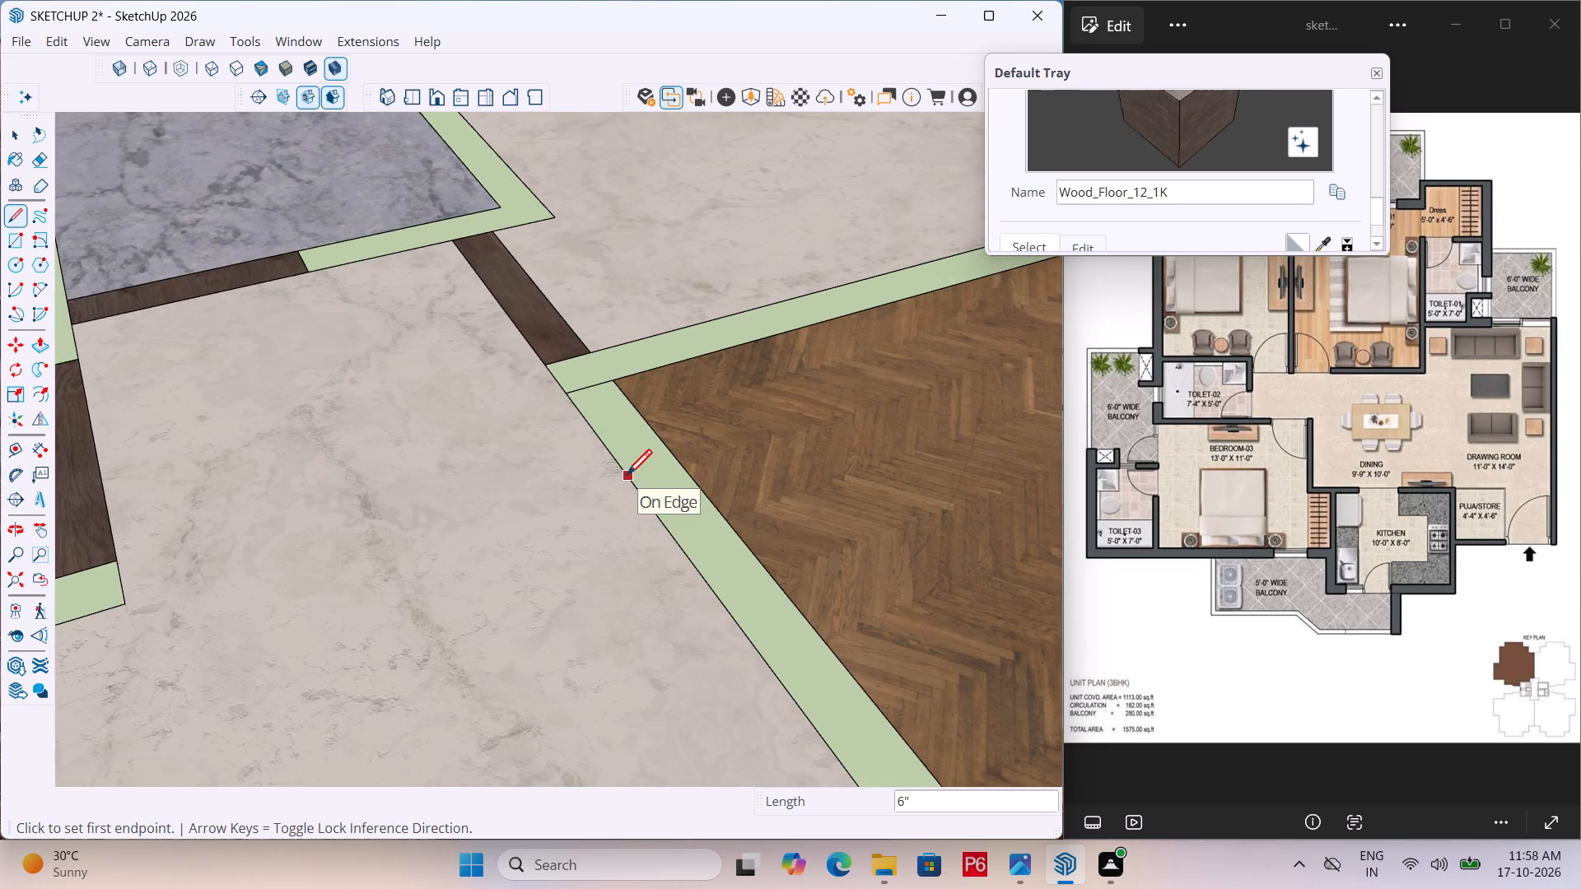
# Mark the far side of the wood-floored bedroom's 3' door opening with a guide and a line across the wall strip.
pyautogui.press('t')
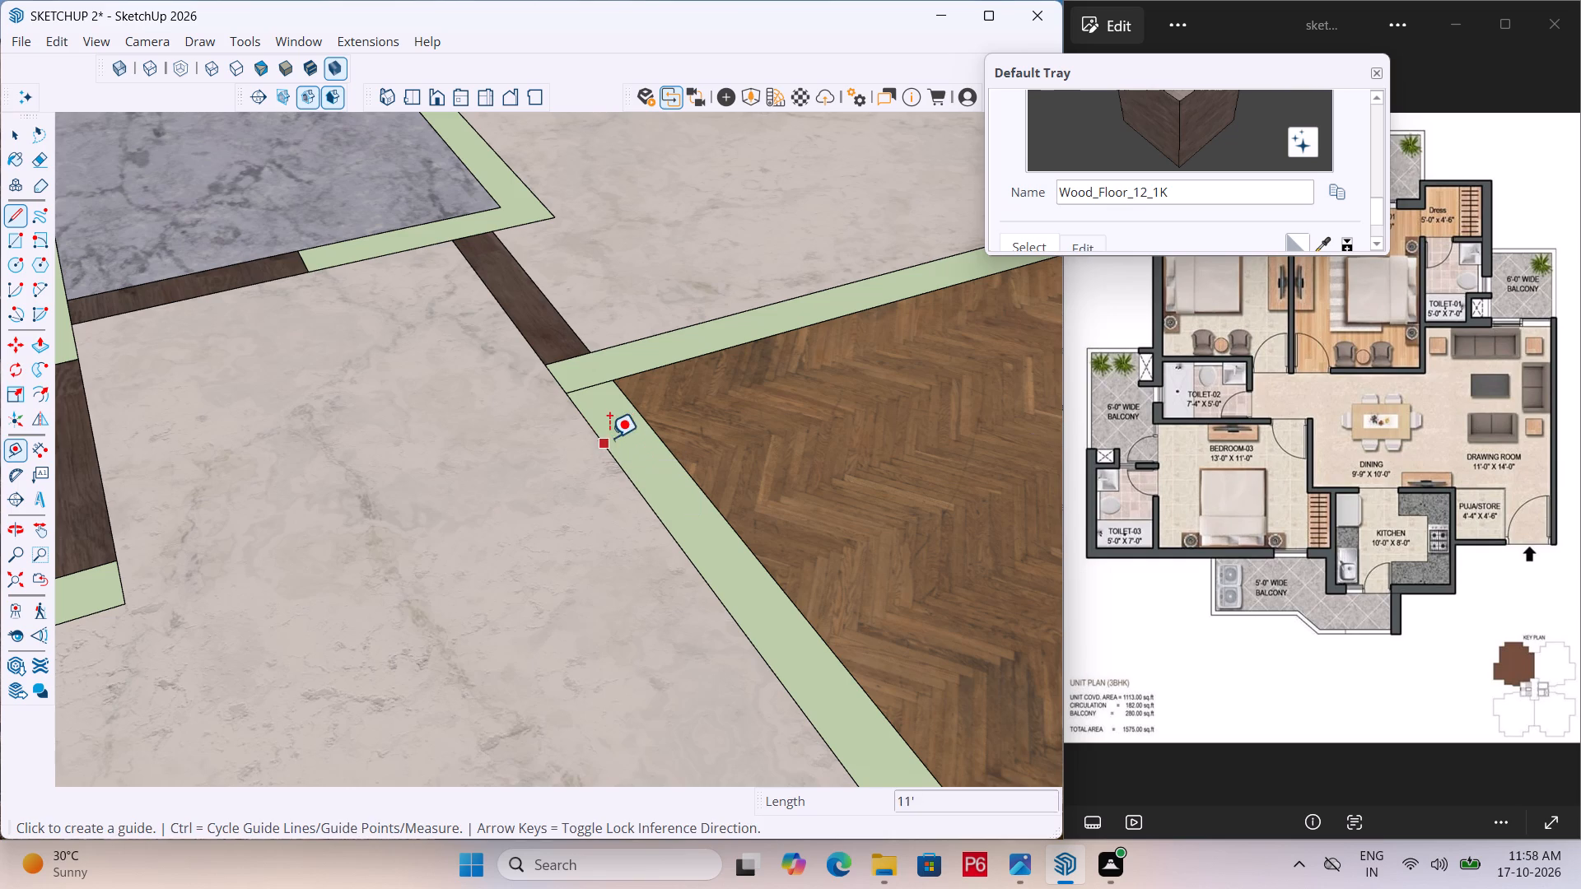
pyautogui.click(580, 386)
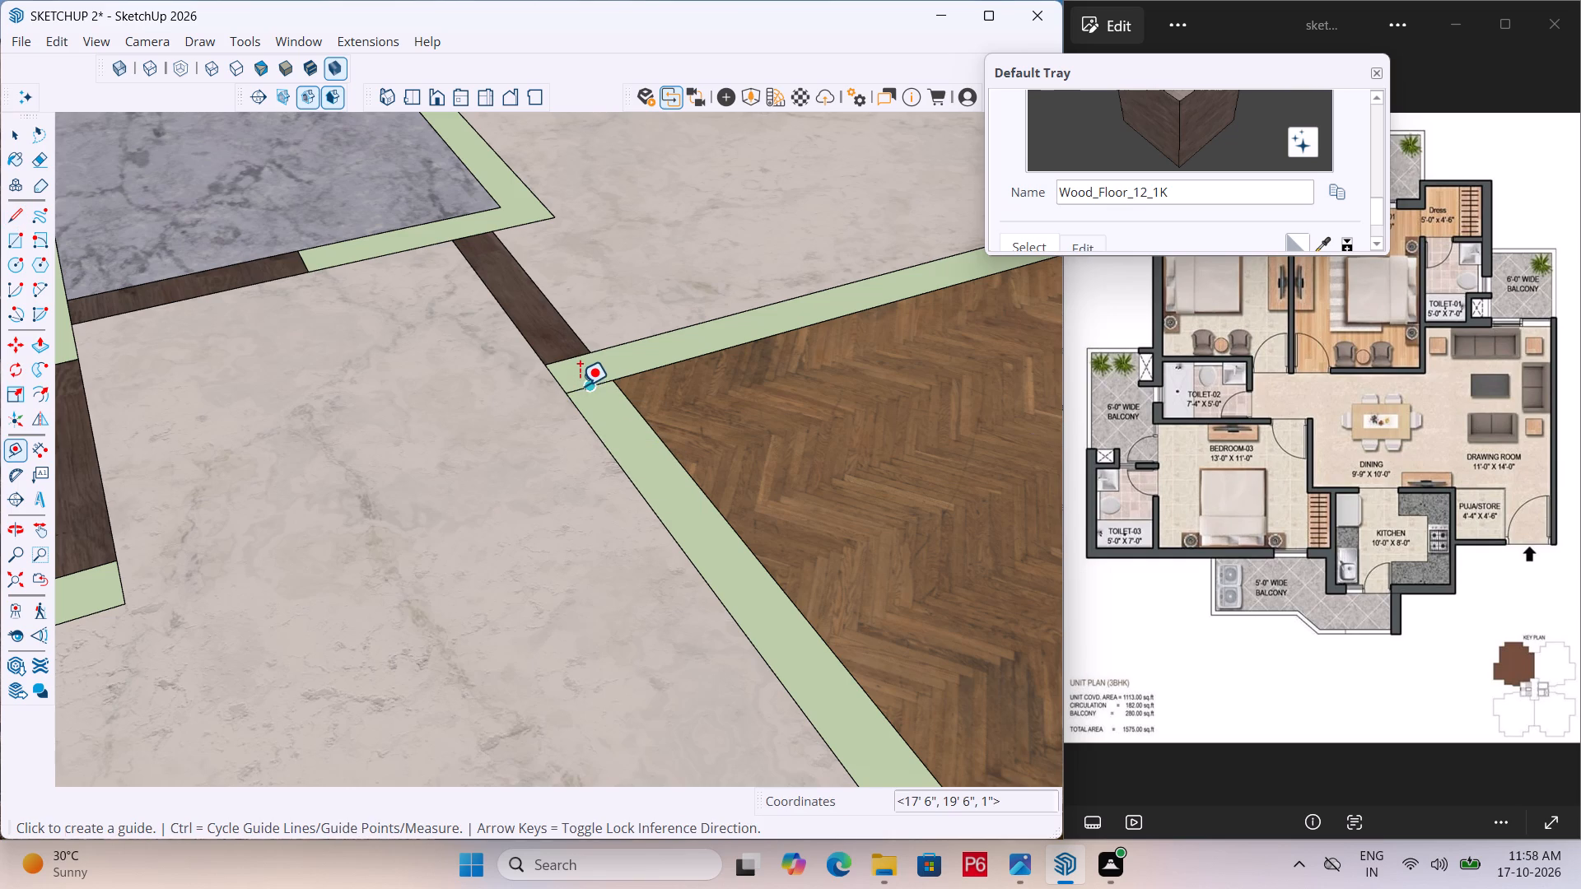
pyautogui.write("3'")
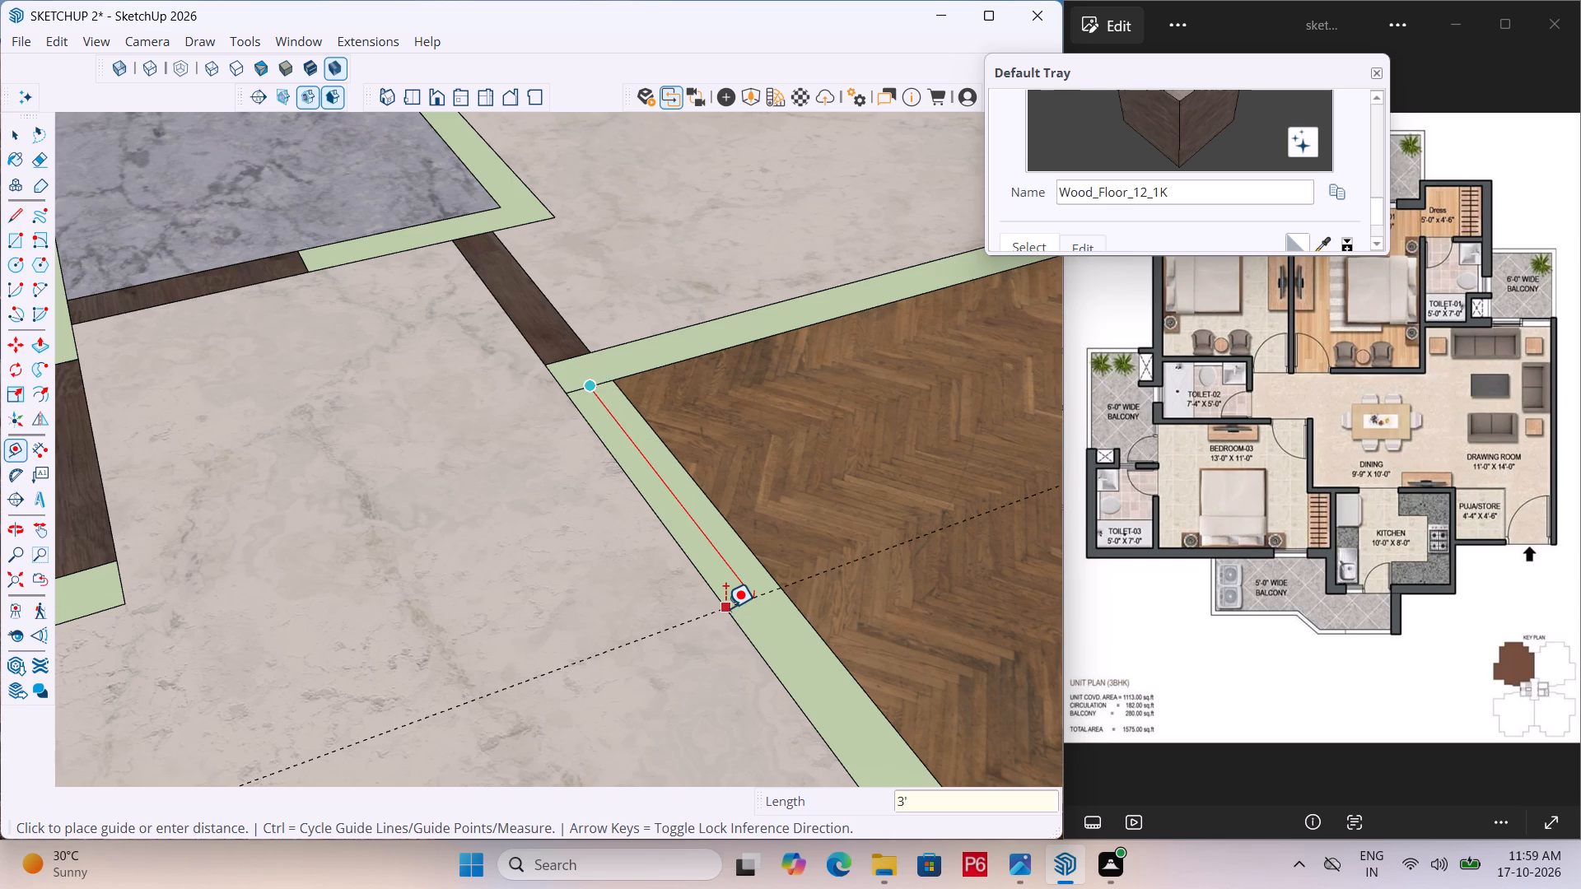
pyautogui.press('Return')
pyautogui.press('l')
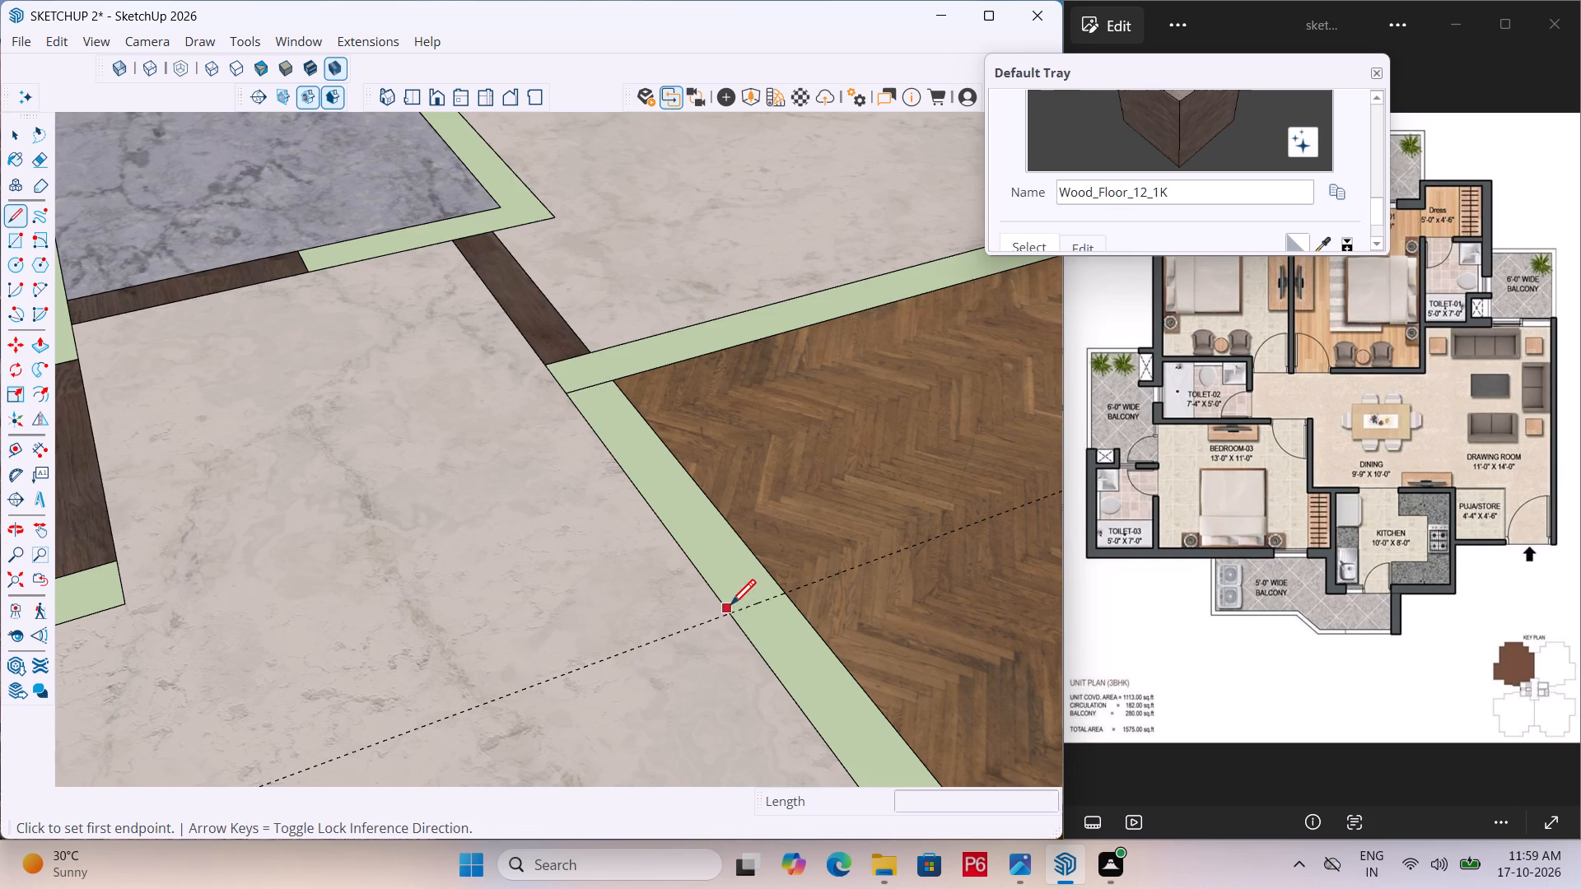
pyautogui.moveTo(730, 612); pyautogui.dragTo(747, 605)
pyautogui.click(786, 593)
pyautogui.press('space')
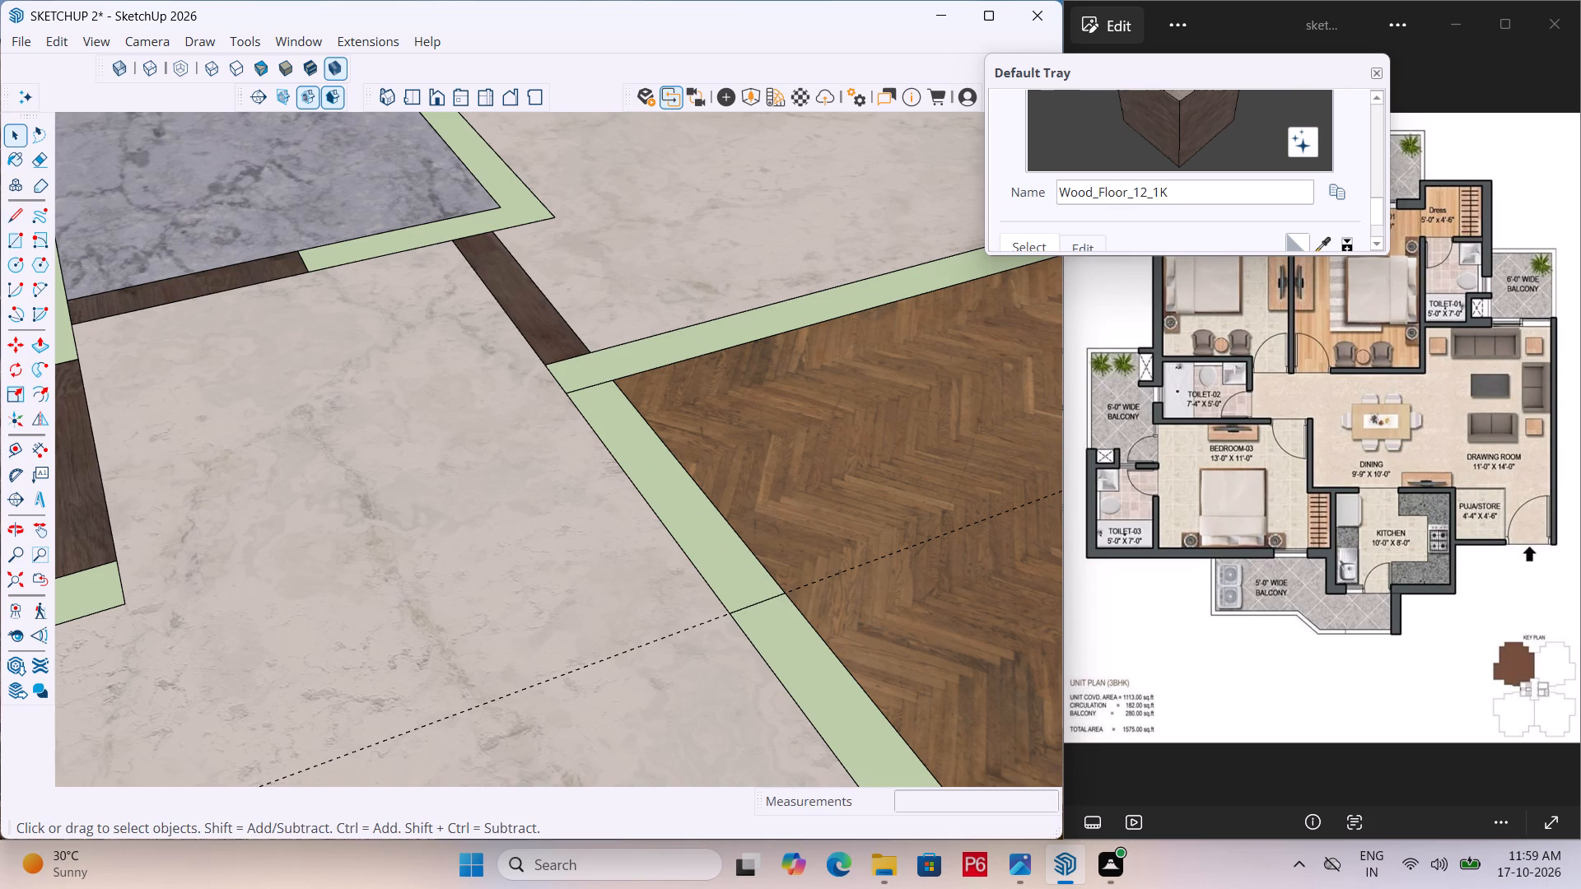
# Paint the wood-floored bedroom's door opening with Wood_Floor_12_1K and save the model.
pyautogui.scroll(-2, 1236, 195)
pyautogui.click(1248, 198)
pyautogui.click(648, 462)
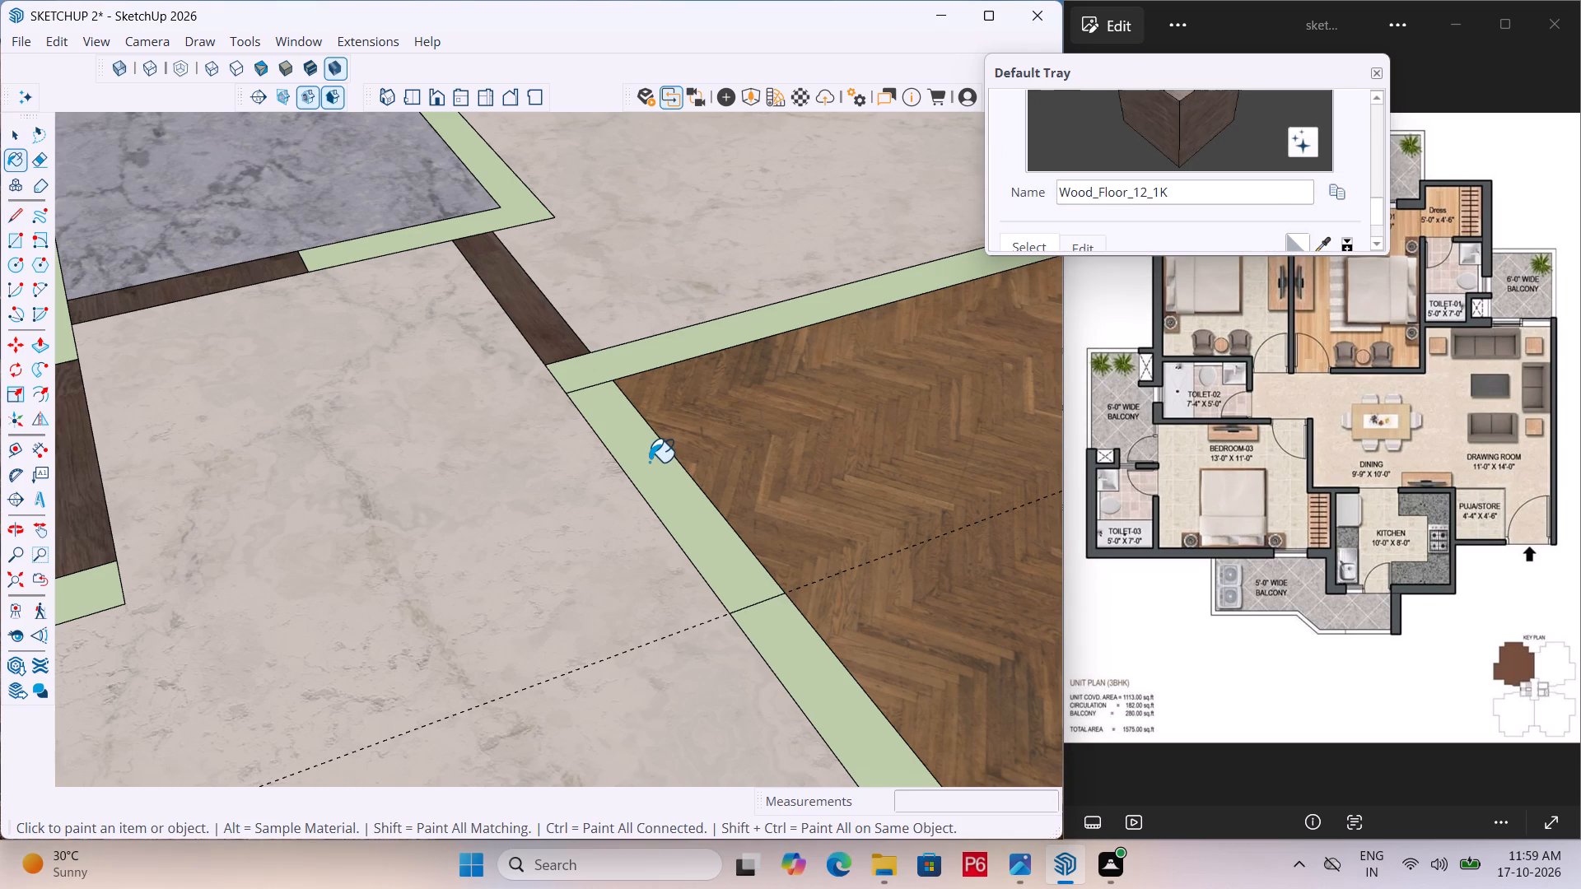
pyautogui.scroll(-7, 511, 406)
pyautogui.hotkey('ctrl', 's')
pyautogui.hotkey('ctrl', 's')
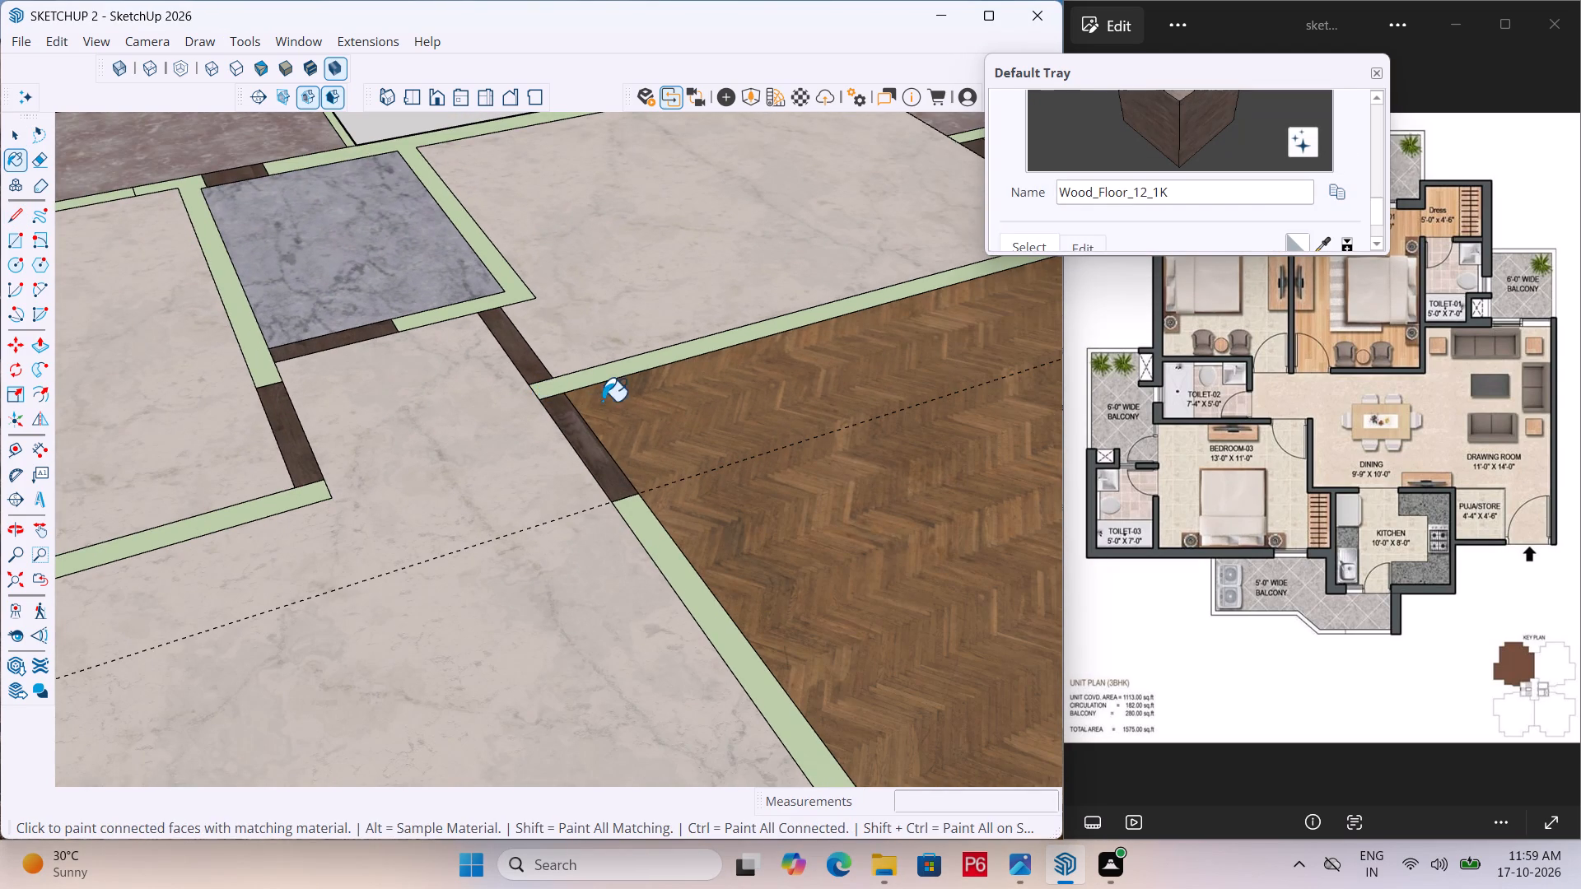
pyautogui.keyDown('ctrl'); pyautogui.scroll(-6, 602, 401); pyautogui.keyUp('ctrl')
pyautogui.hotkey('ctrl', 's')
# Draw a 9" line across the green wall strip between Toilet-01 and its adjoining balcony.
pyautogui.scroll(-3, 599, 379)
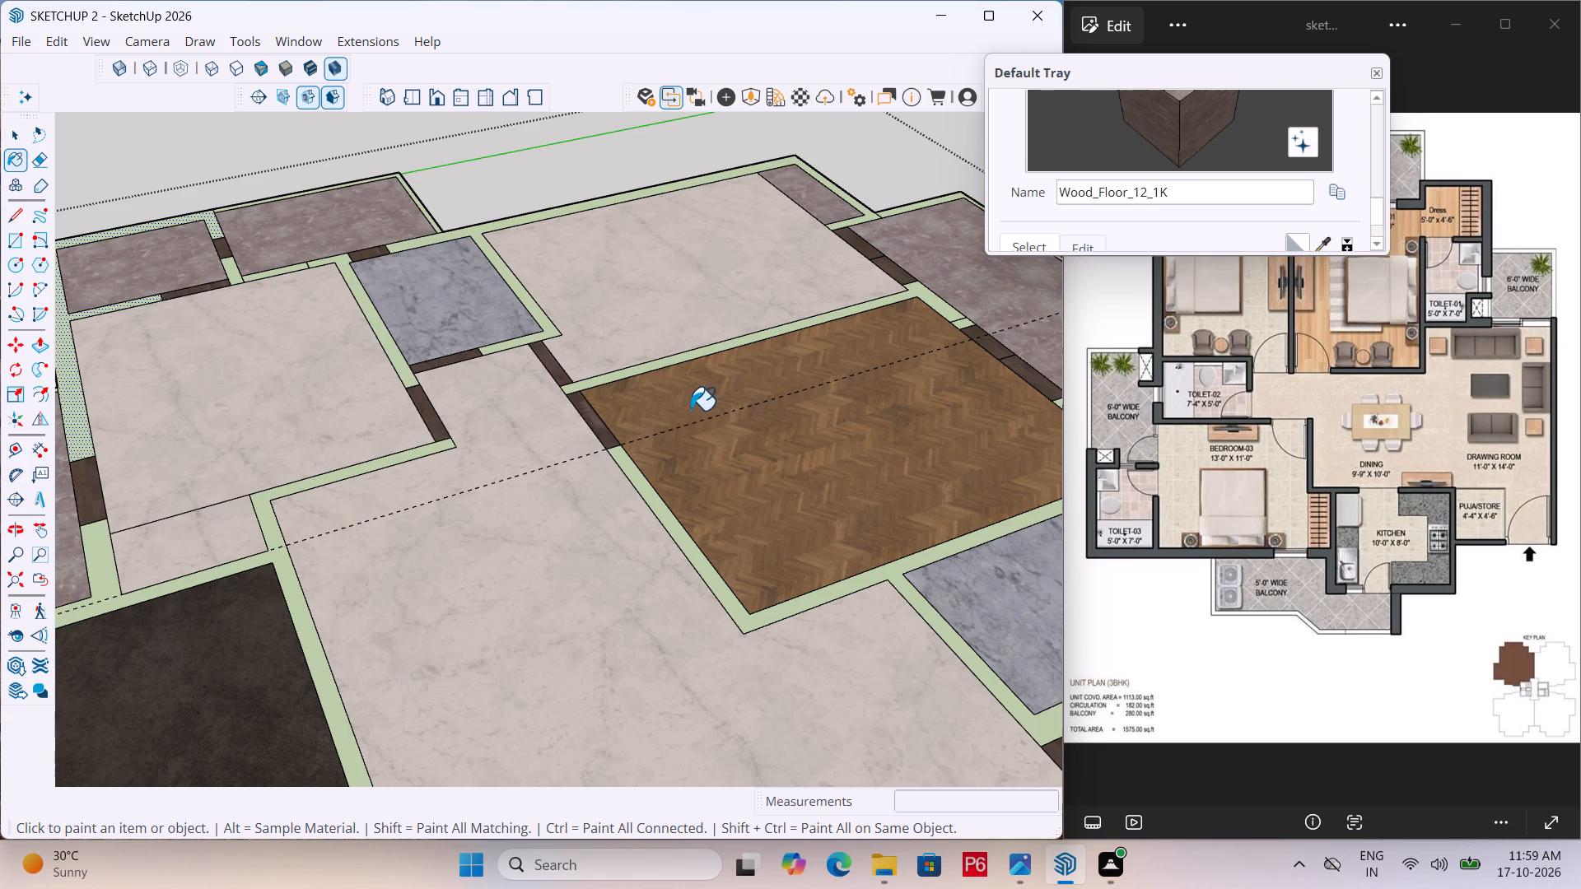
pyautogui.scroll(-7, 660, 387)
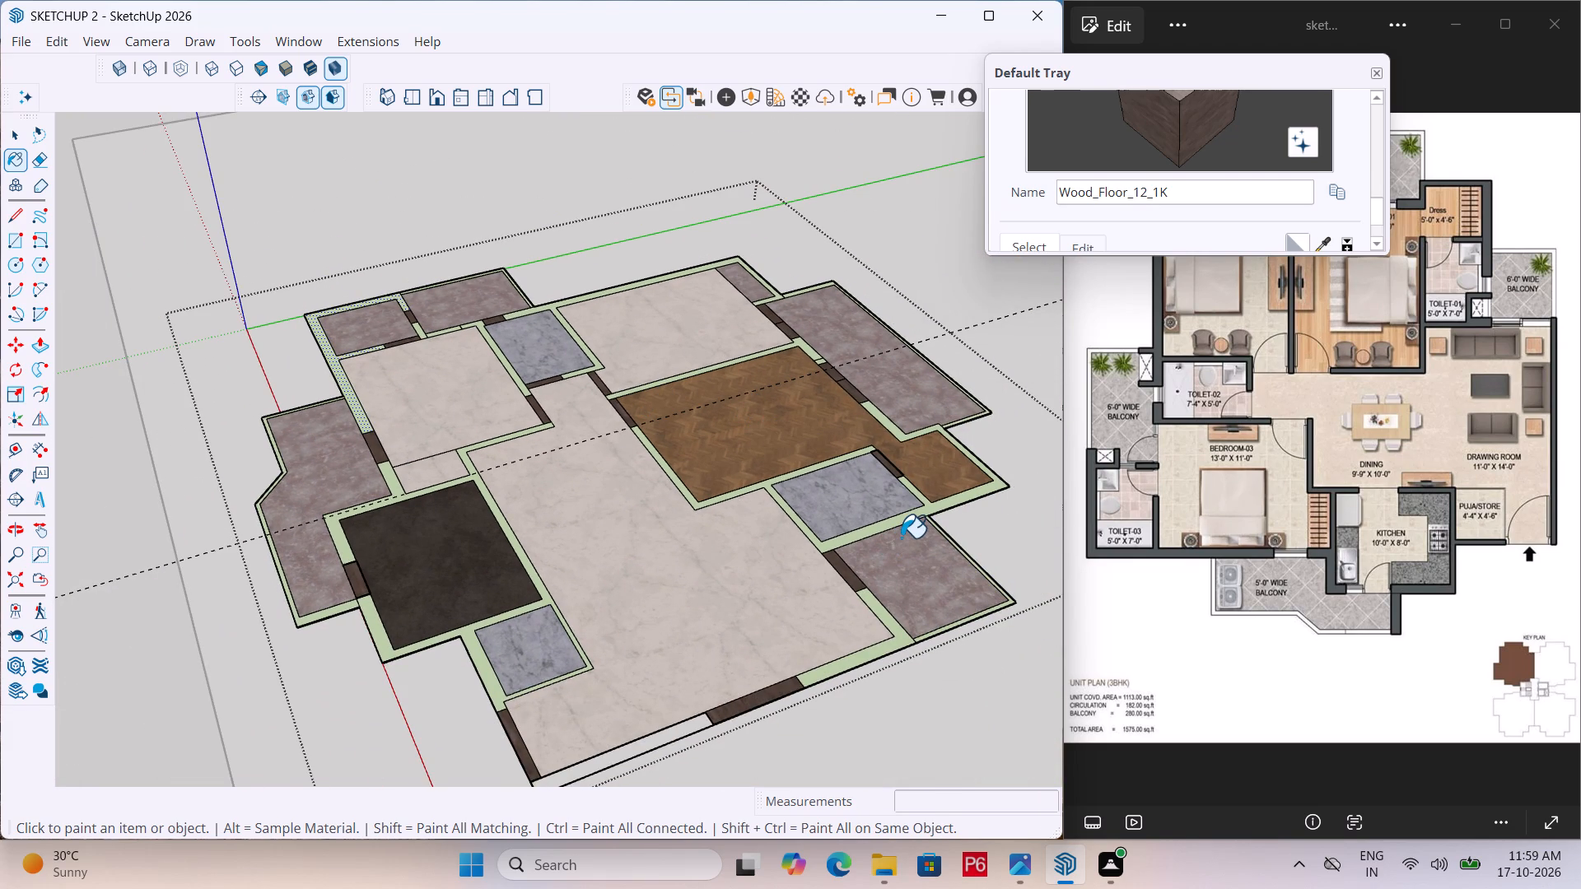
pyautogui.moveTo(901, 538); pyautogui.dragTo(972, 553, button='middle')
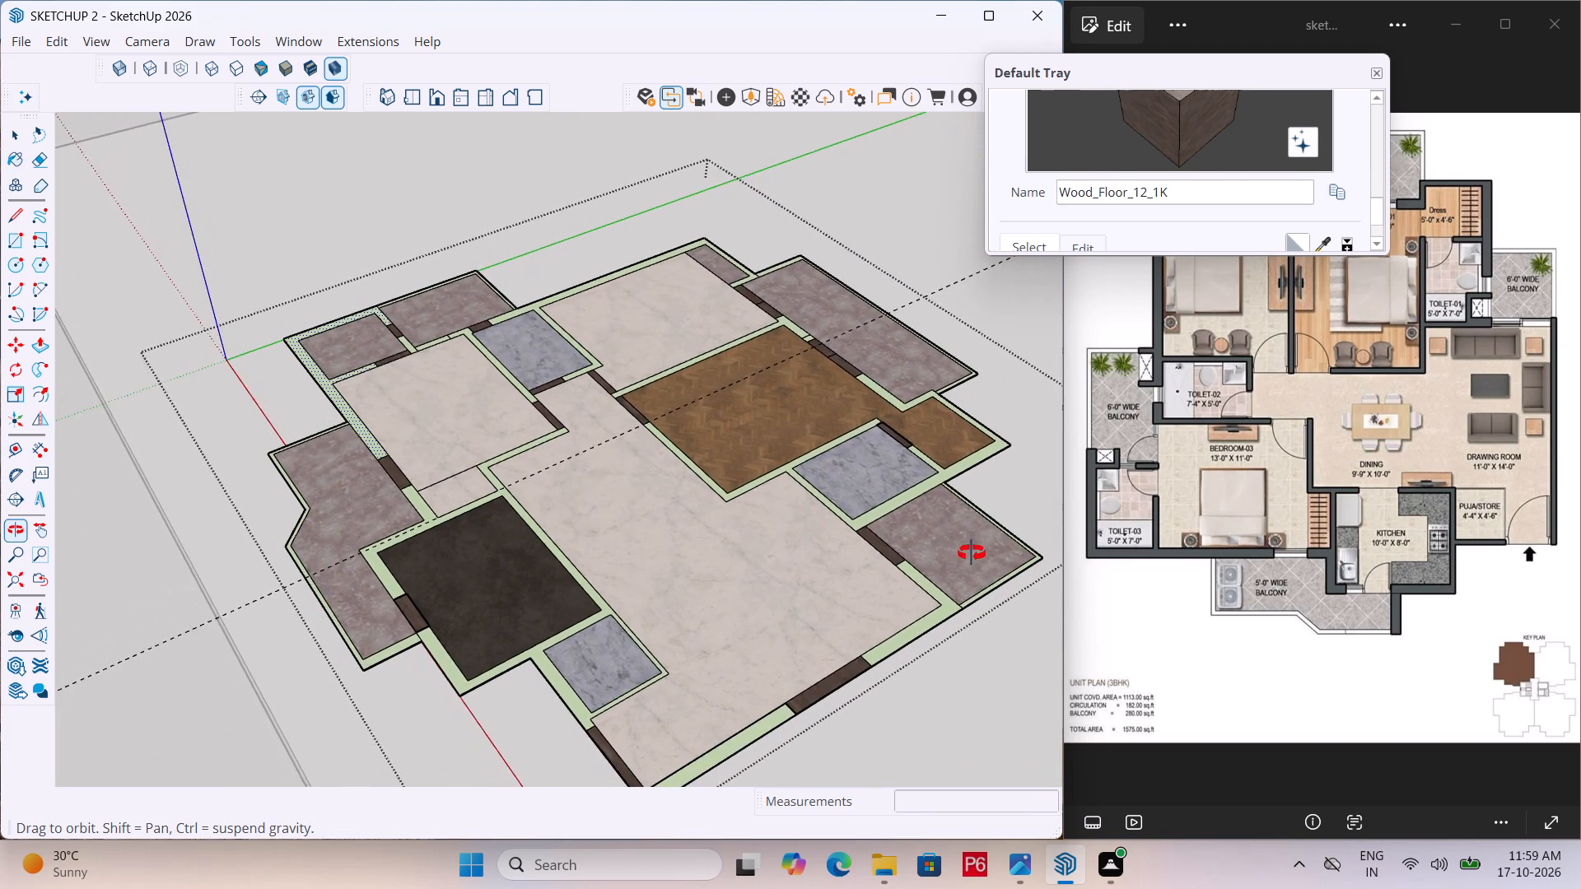
pyautogui.moveTo(972, 553); pyautogui.dragTo(897, 561, button='middle')
pyautogui.scroll(15, 941, 563)
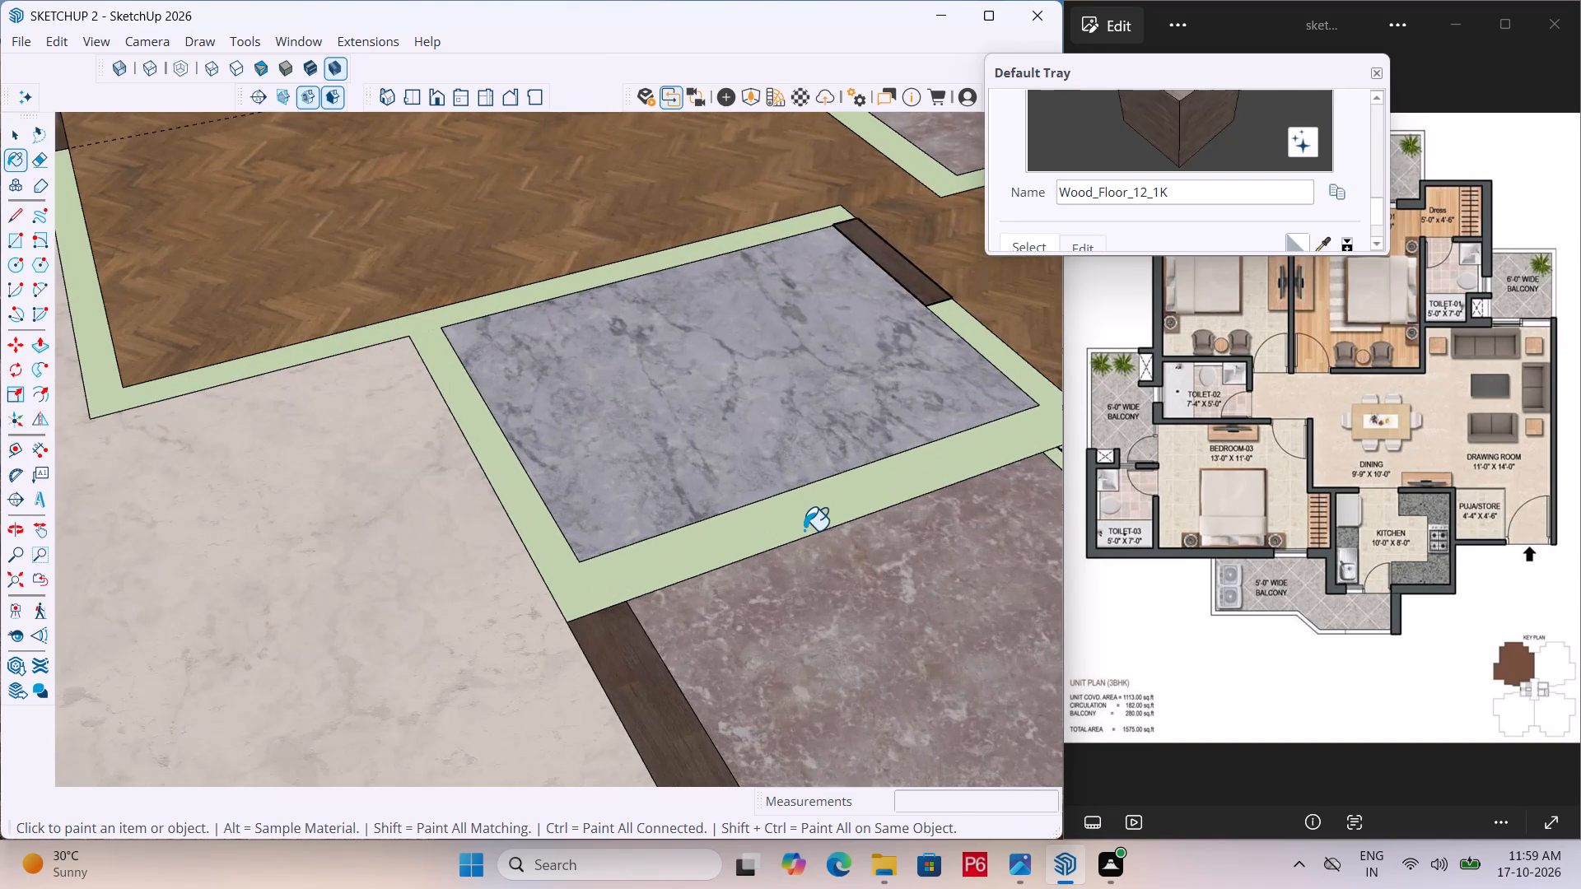
pyautogui.press('l')
pyautogui.scroll(2, 804, 530)
pyautogui.moveTo(768, 549); pyautogui.dragTo(769, 538)
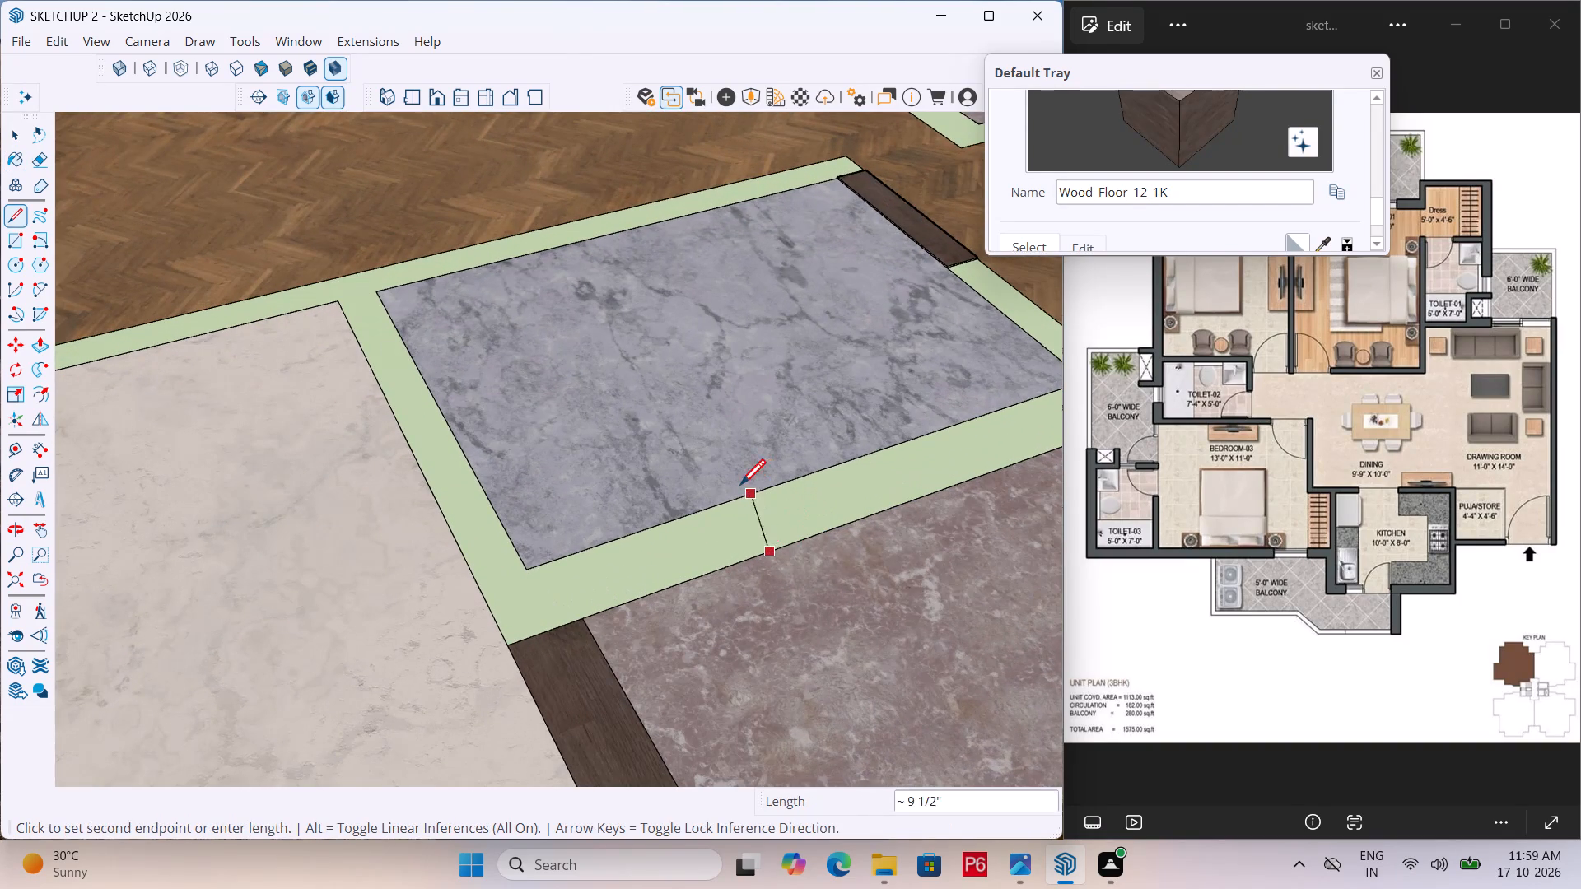
pyautogui.click(727, 501)
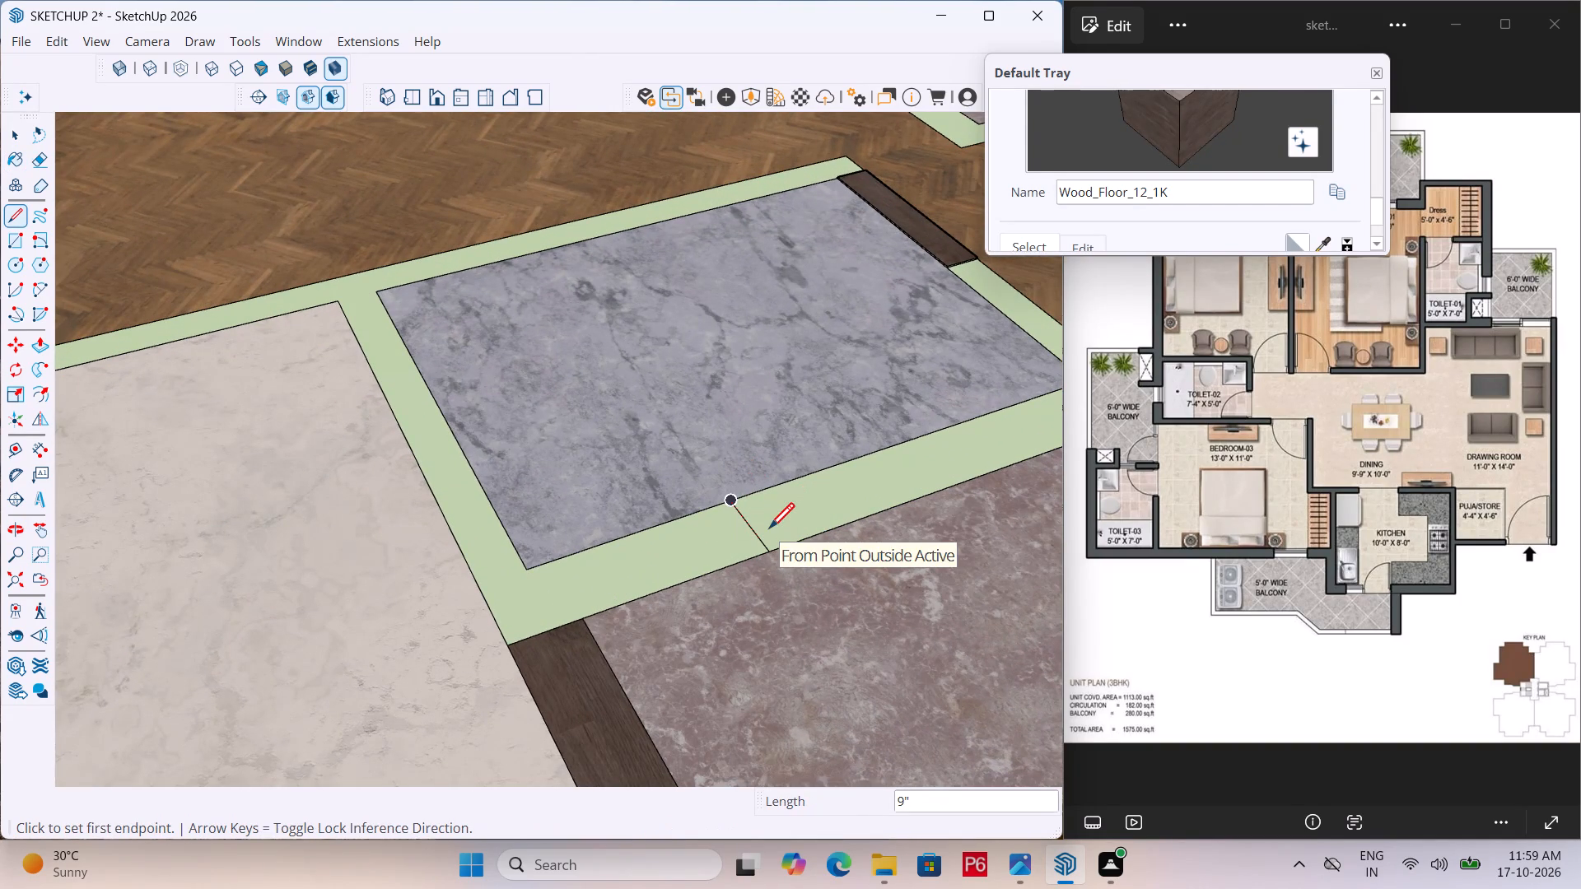
# Place a guide 2' from that line and draw a second 9" line across Toilet-01's balcony wall strip along it.
pyautogui.press('t')
pyautogui.click(754, 529)
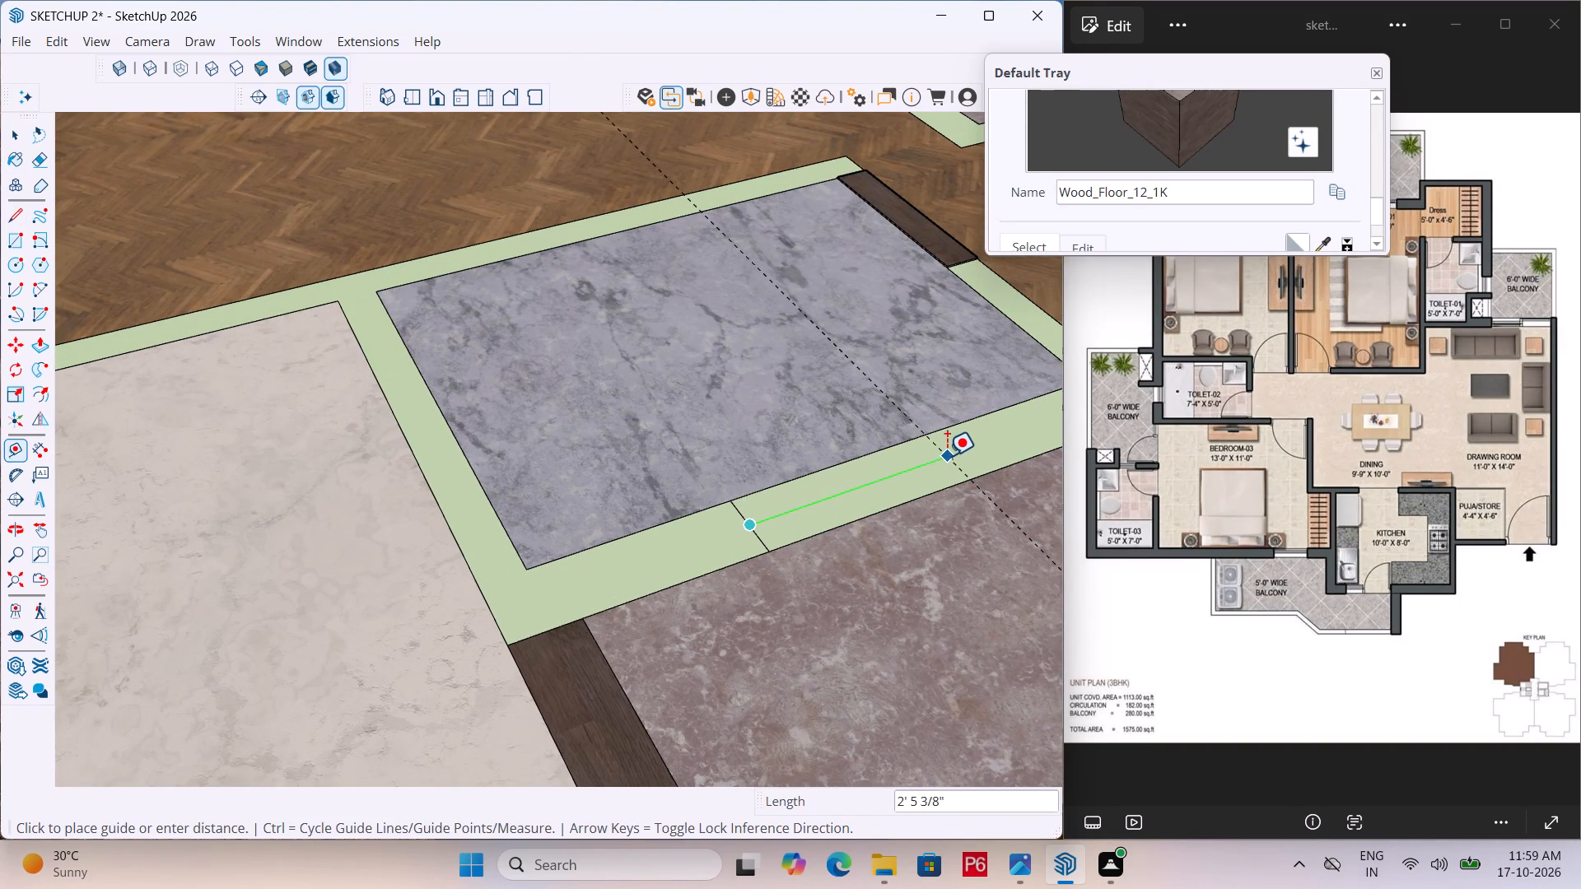
pyautogui.write("2'")
pyautogui.press('Return')
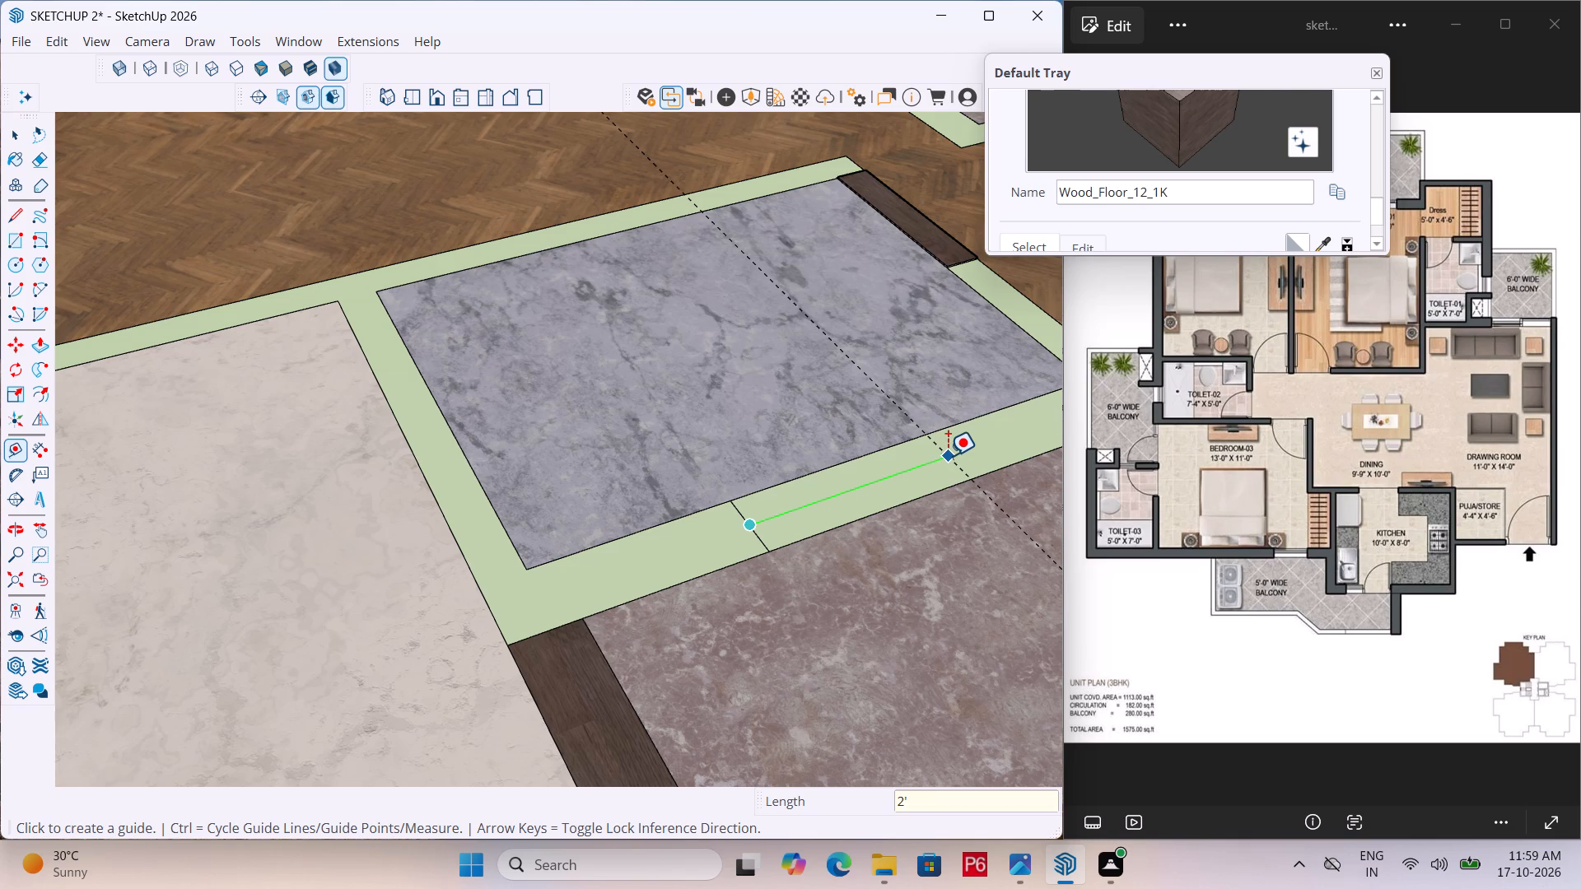
pyautogui.press('l')
pyautogui.scroll(4, 983, 490)
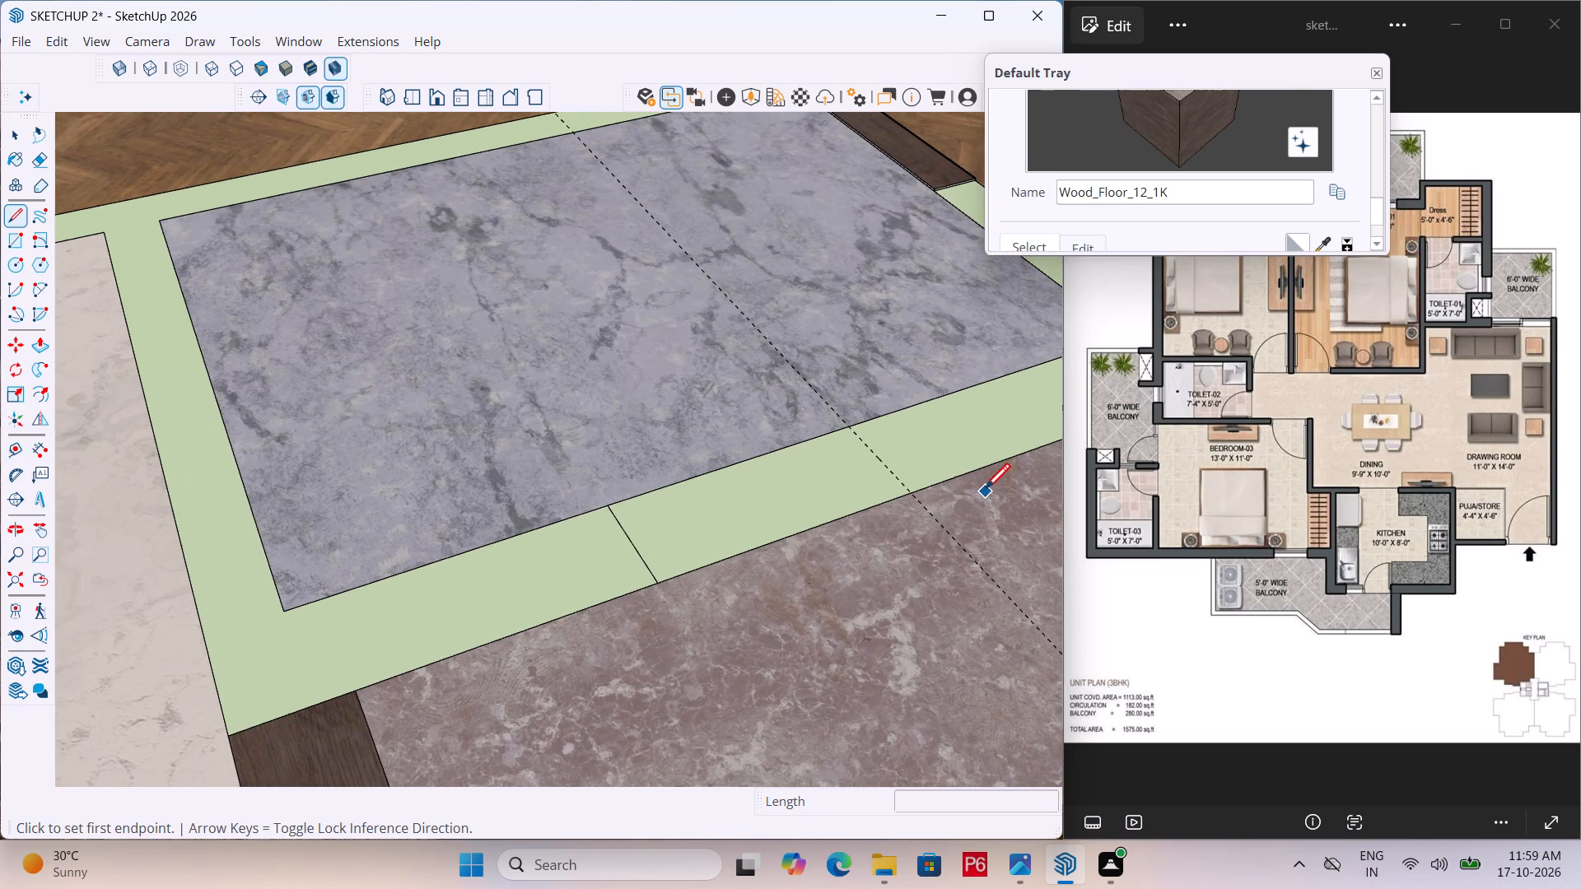
pyautogui.moveTo(910, 491); pyautogui.dragTo(907, 461)
pyautogui.click(854, 425)
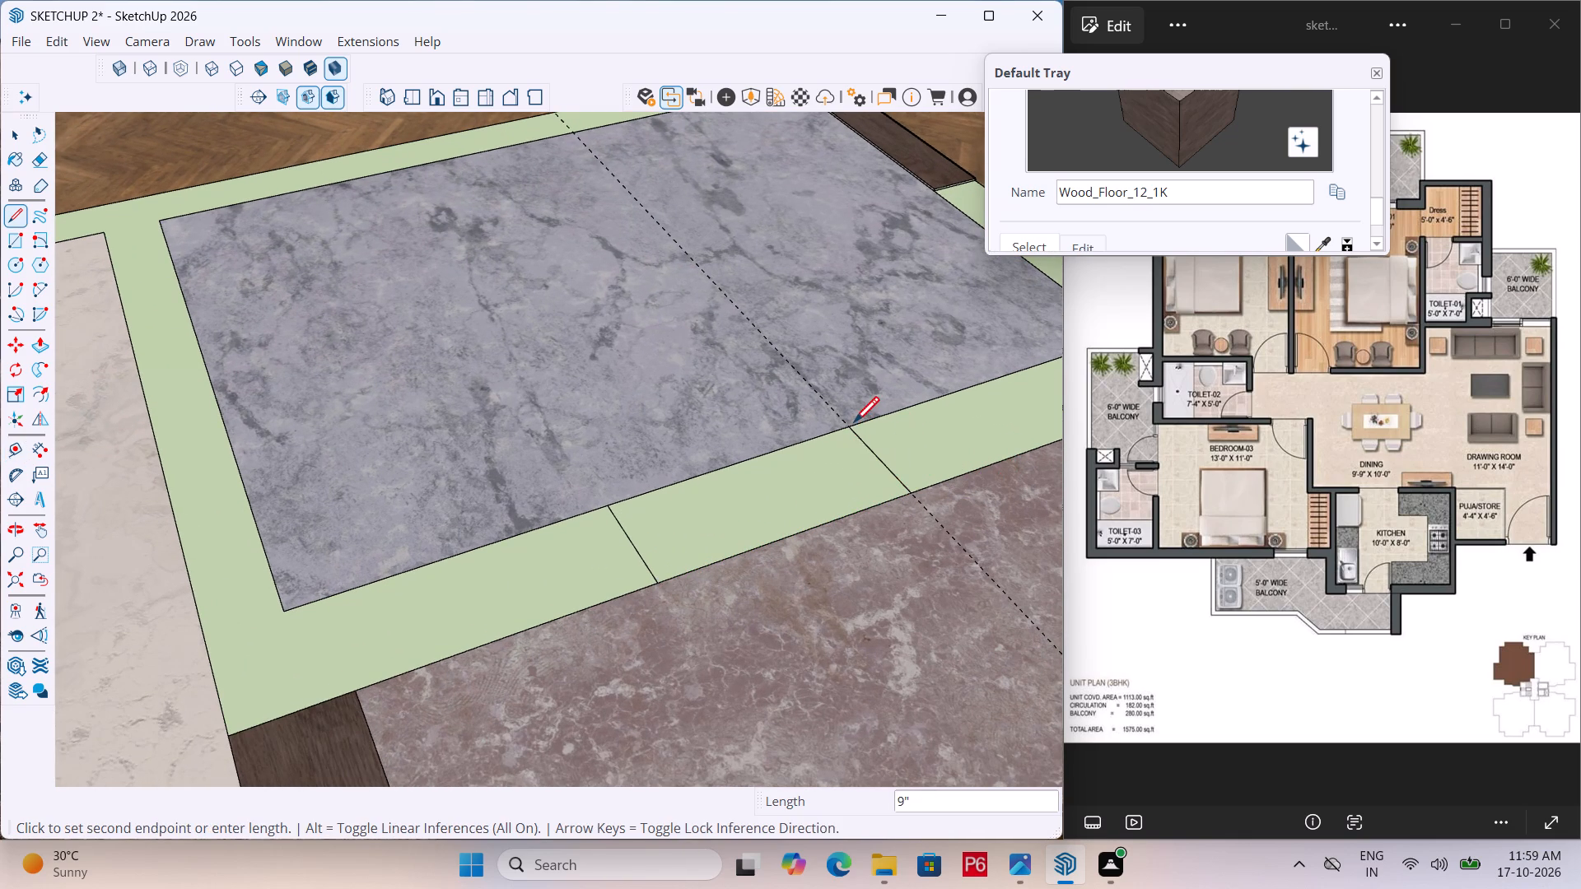
pyautogui.press('space')
# Erase the guide crossing Toilet-01 and save the model.
pyautogui.press('e')
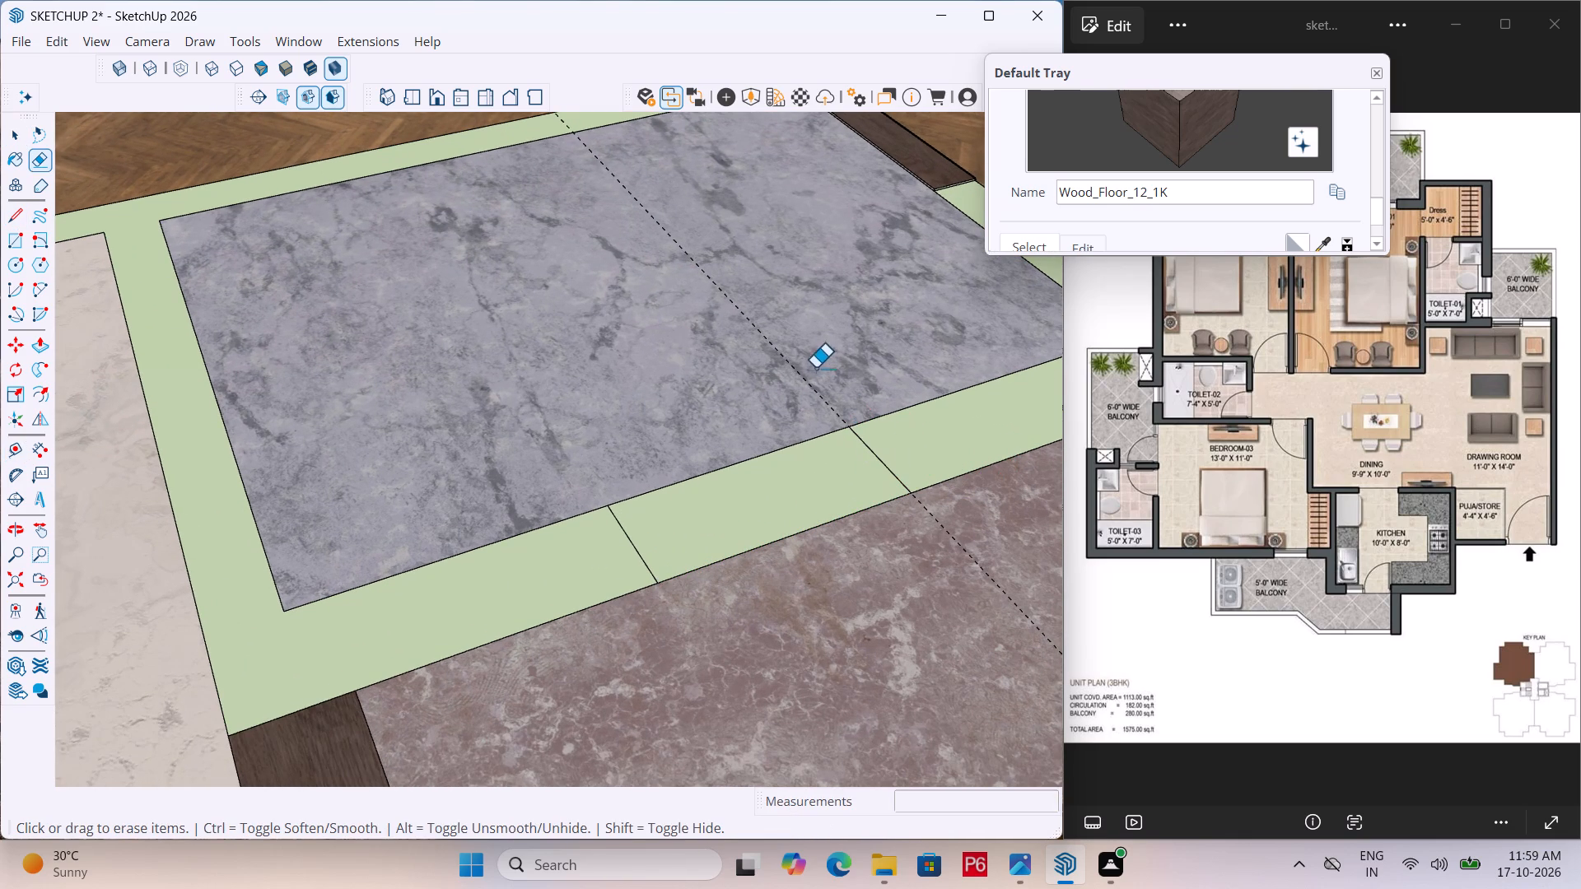
pyautogui.moveTo(804, 362); pyautogui.dragTo(795, 365)
pyautogui.click(795, 365)
pyautogui.hotkey('ctrl', 's')
pyautogui.hotkey('ctrl', 's')
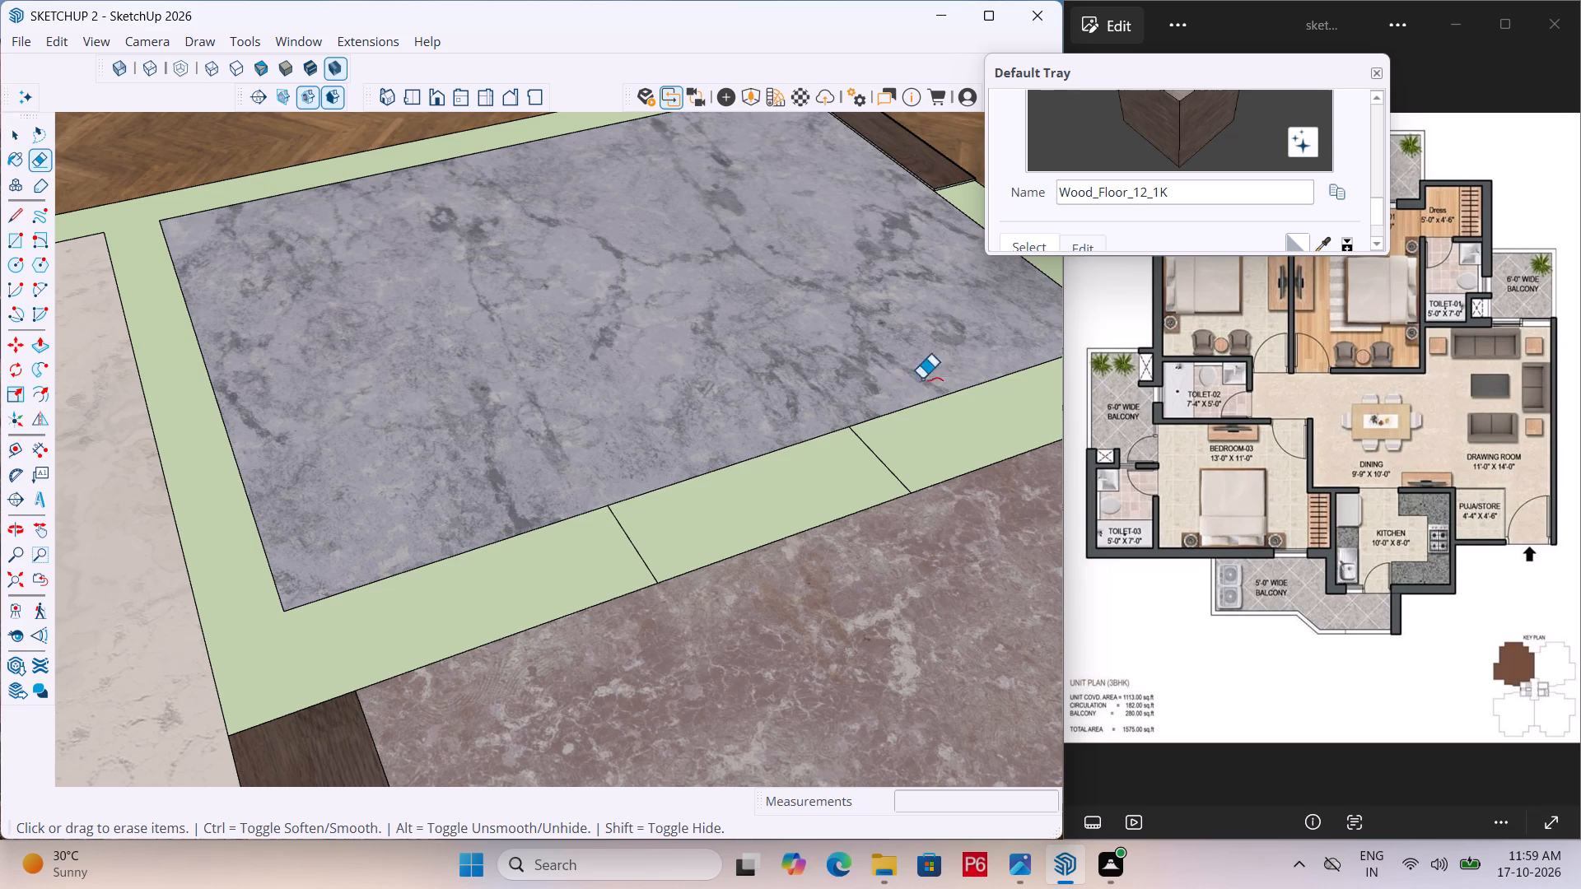
pyautogui.hotkey('ctrl', 's')
# Paint the 2' opening between Toilet-01 and the balcony with Wood_Floor_12_1K.
pyautogui.scroll(-1, 1246, 199)
pyautogui.click(1254, 235)
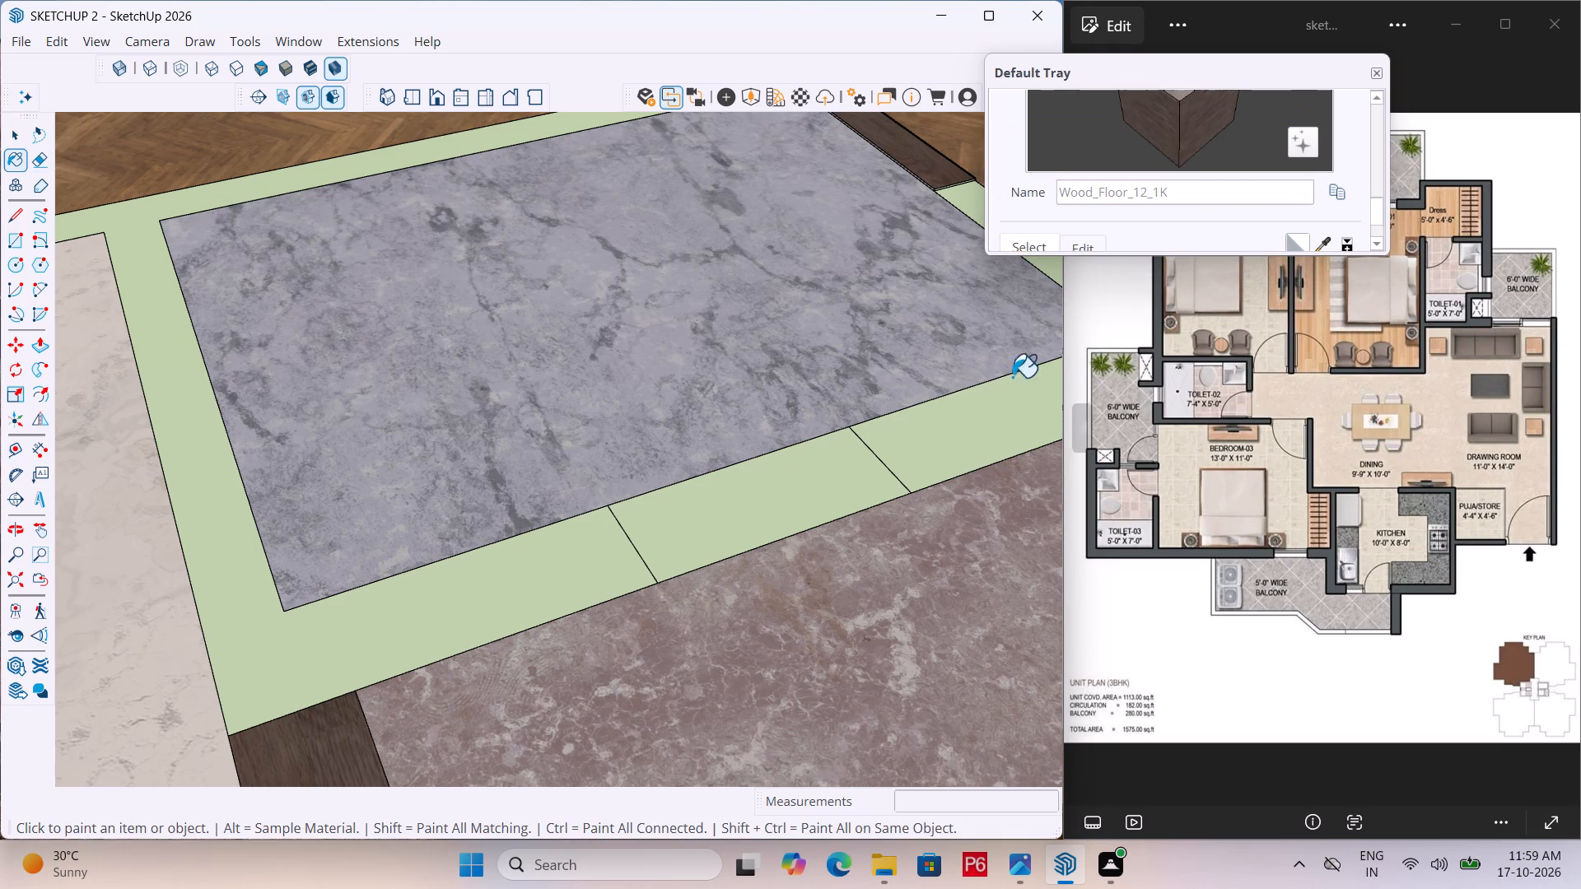
pyautogui.click(841, 461)
# Erase the leftover guide running across the dining floor from the wood-floored bedroom's door opening.
pyautogui.scroll(-13, 819, 449)
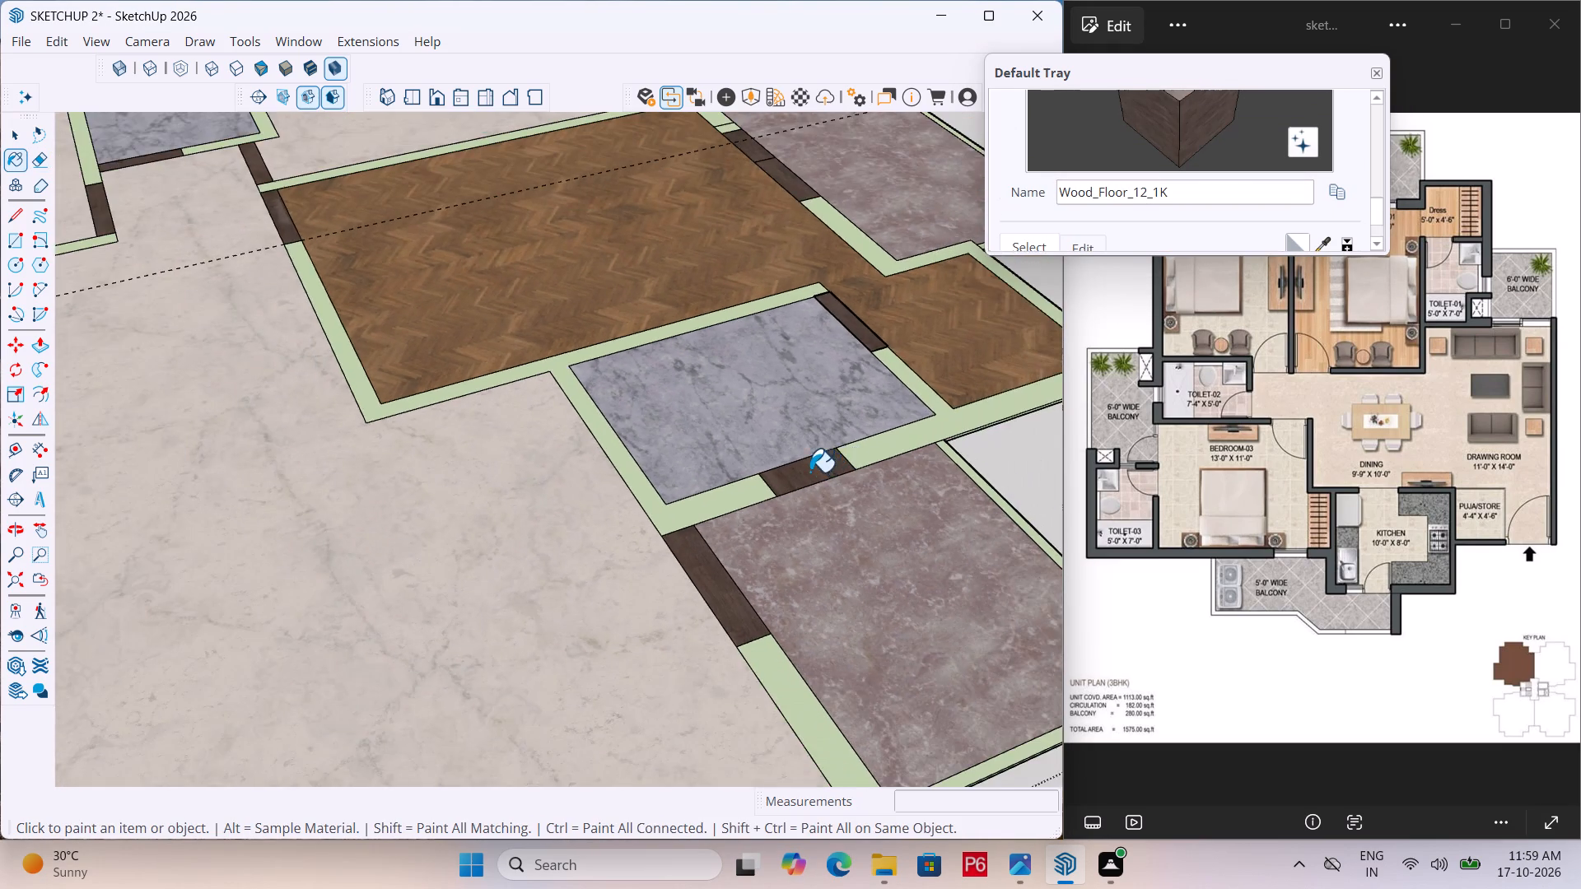
pyautogui.scroll(-12, 809, 472)
pyautogui.moveTo(720, 558); pyautogui.dragTo(947, 526, button='middle')
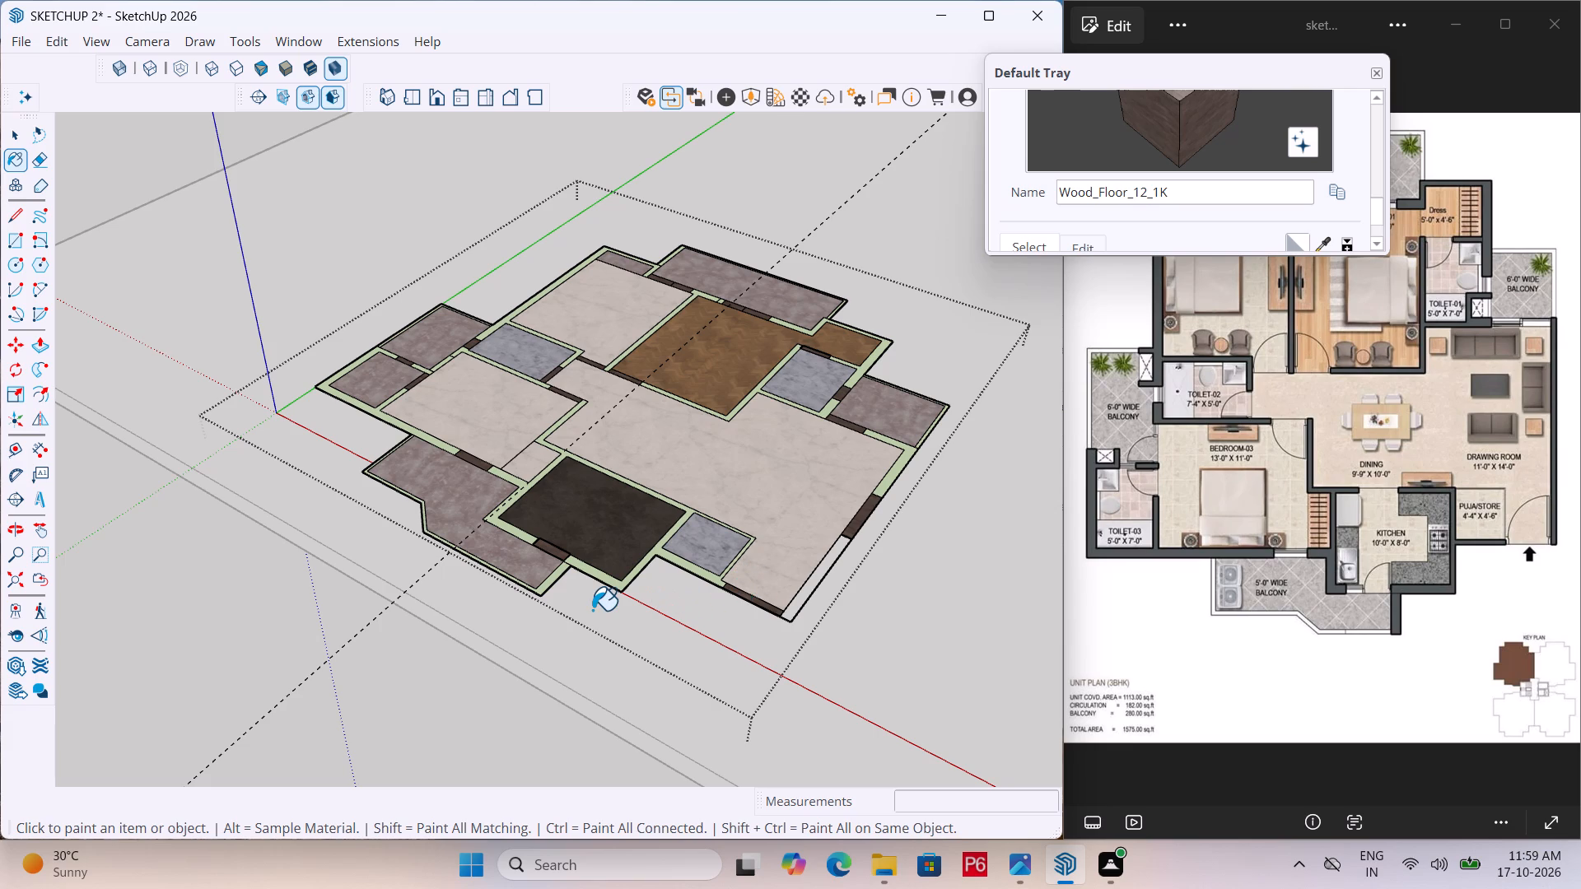
pyautogui.scroll(5, 629, 533)
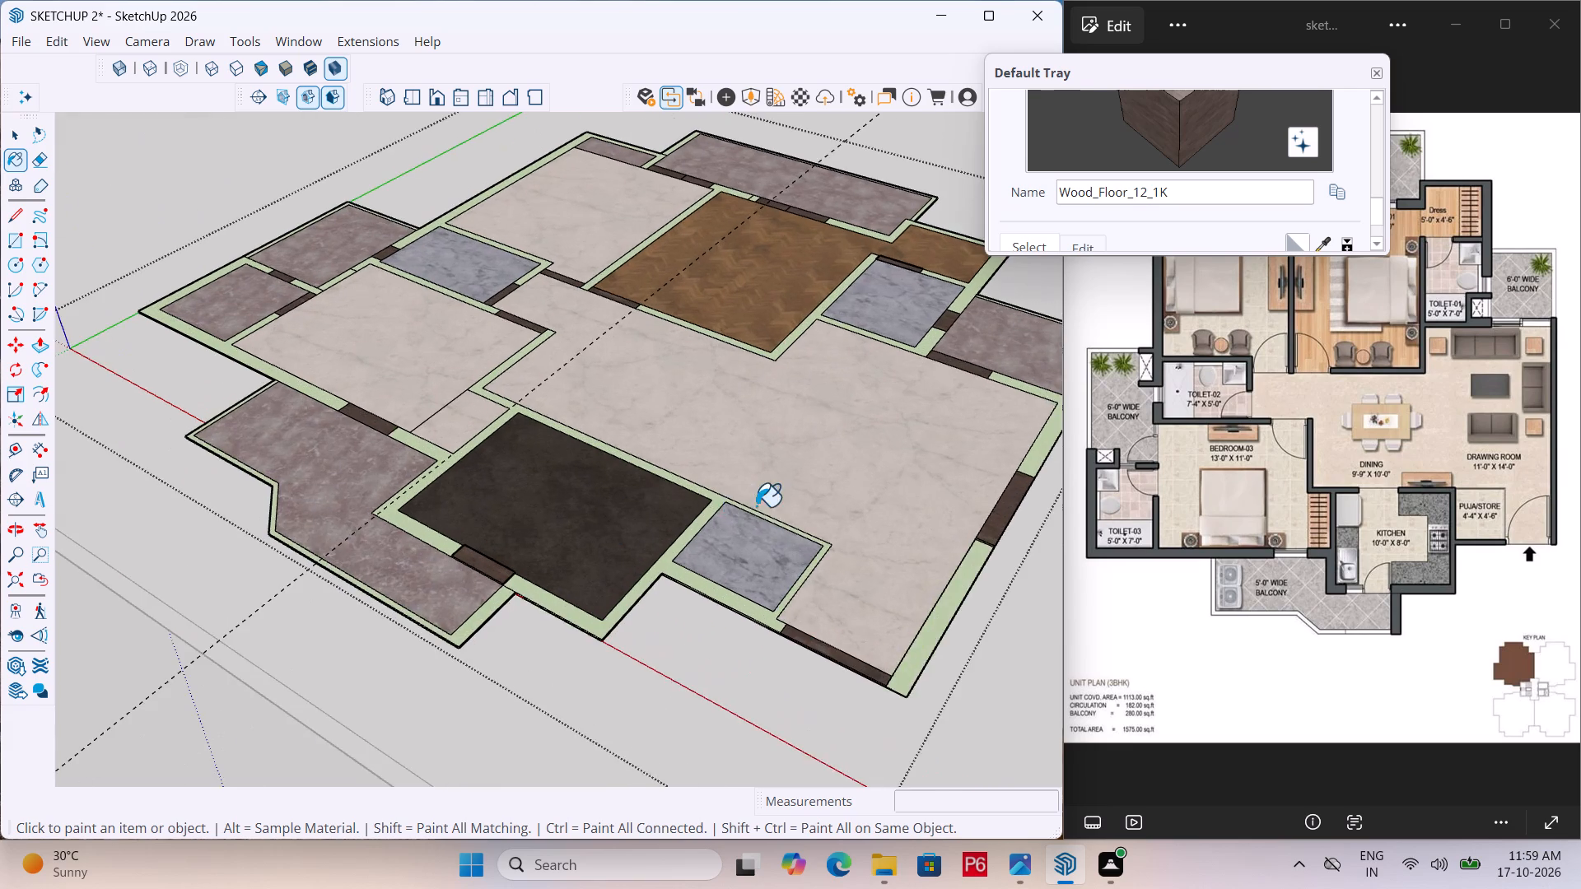
pyautogui.moveTo(767, 506); pyautogui.dragTo(621, 571, button='middle')
pyautogui.scroll(5, 557, 563)
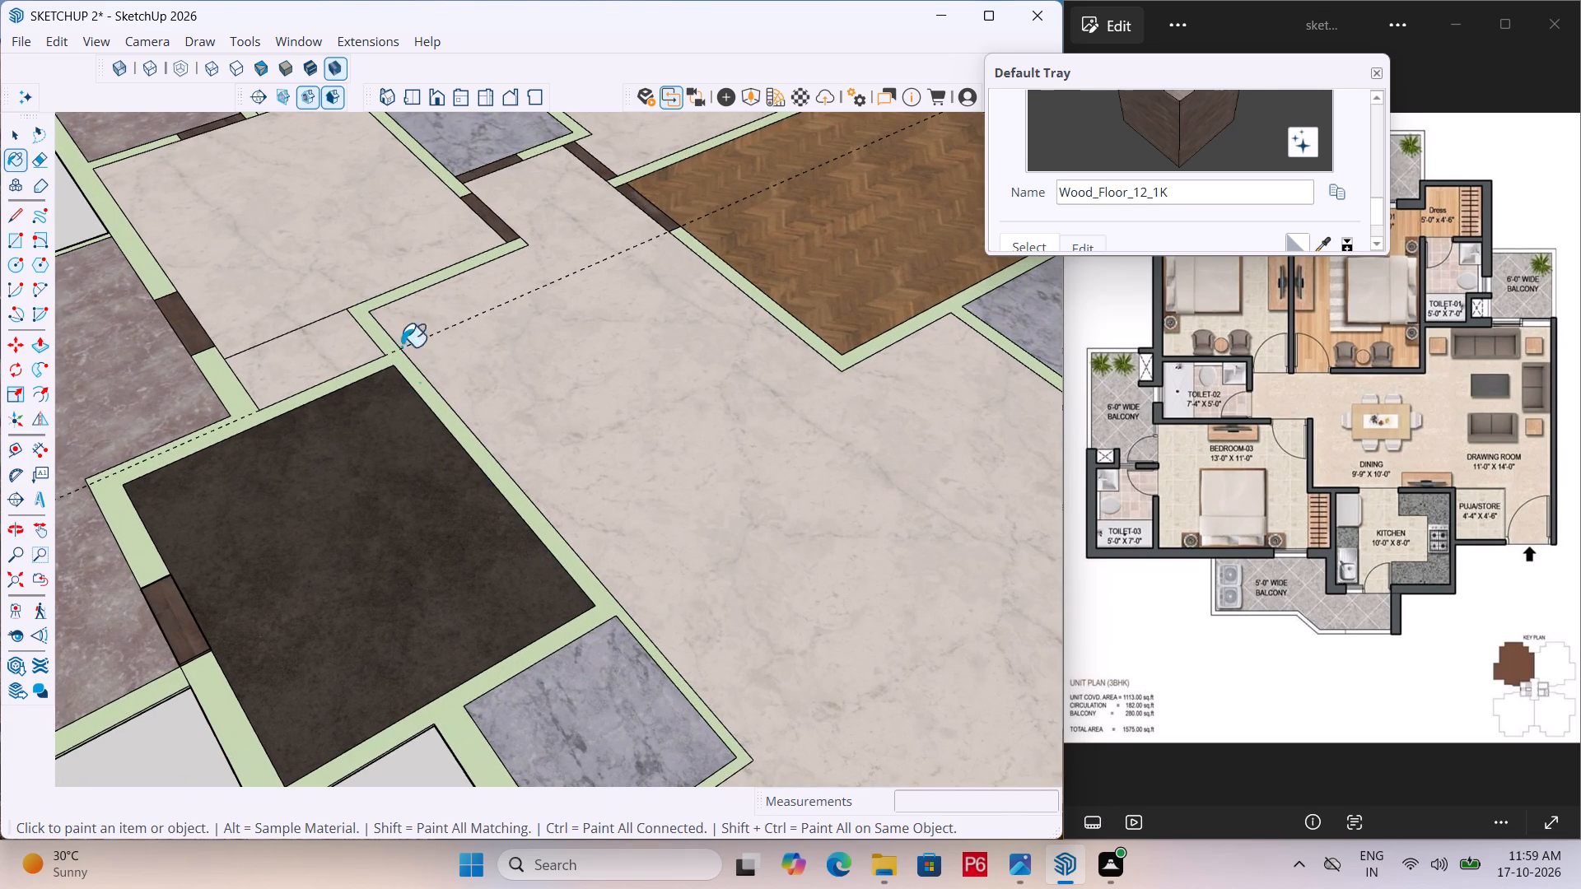
pyautogui.scroll(5, 305, 276)
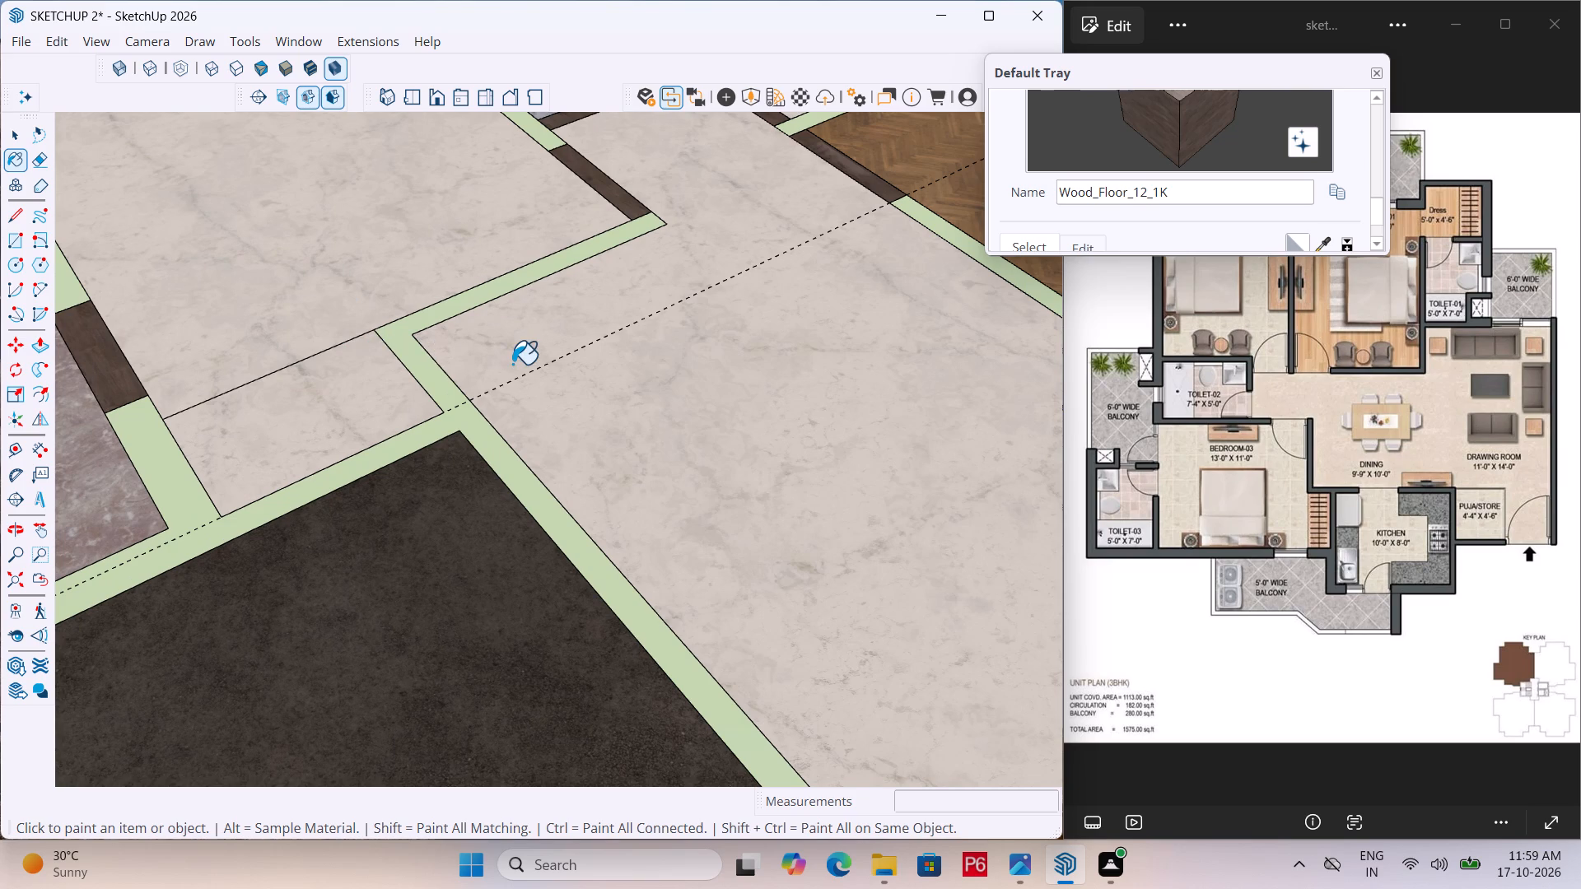
pyautogui.press('e')
pyautogui.moveTo(555, 347); pyautogui.dragTo(569, 363)
# Draw a line across the wall strip near the kitchen corner, from Bedroom-03's wardrobe recess corner to the dining-side edge.
pyautogui.scroll(5, 298, 444)
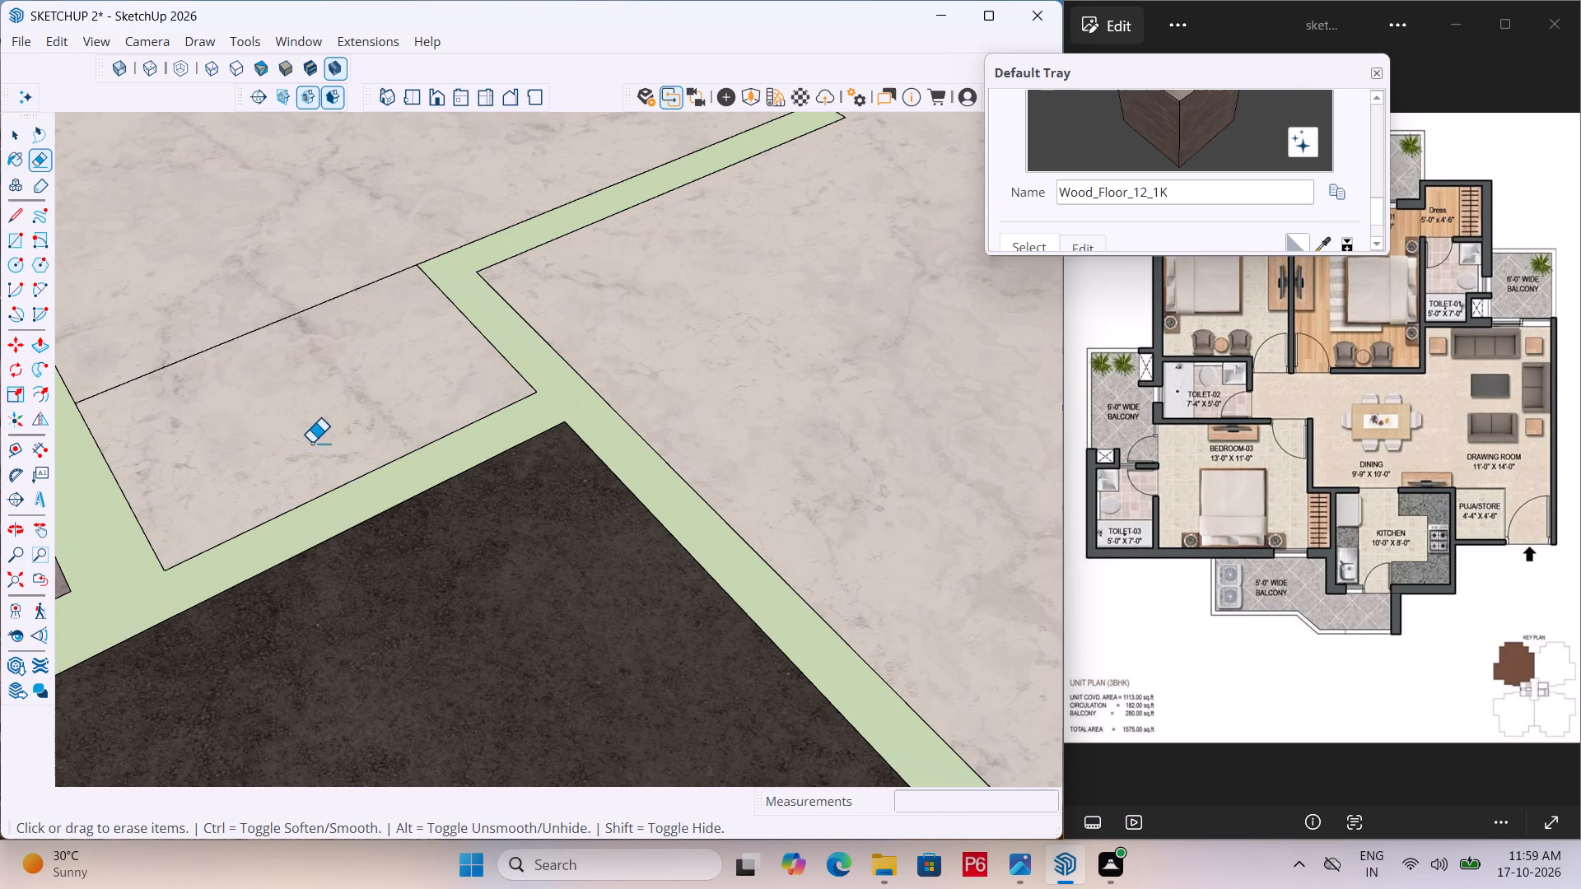
pyautogui.press('l')
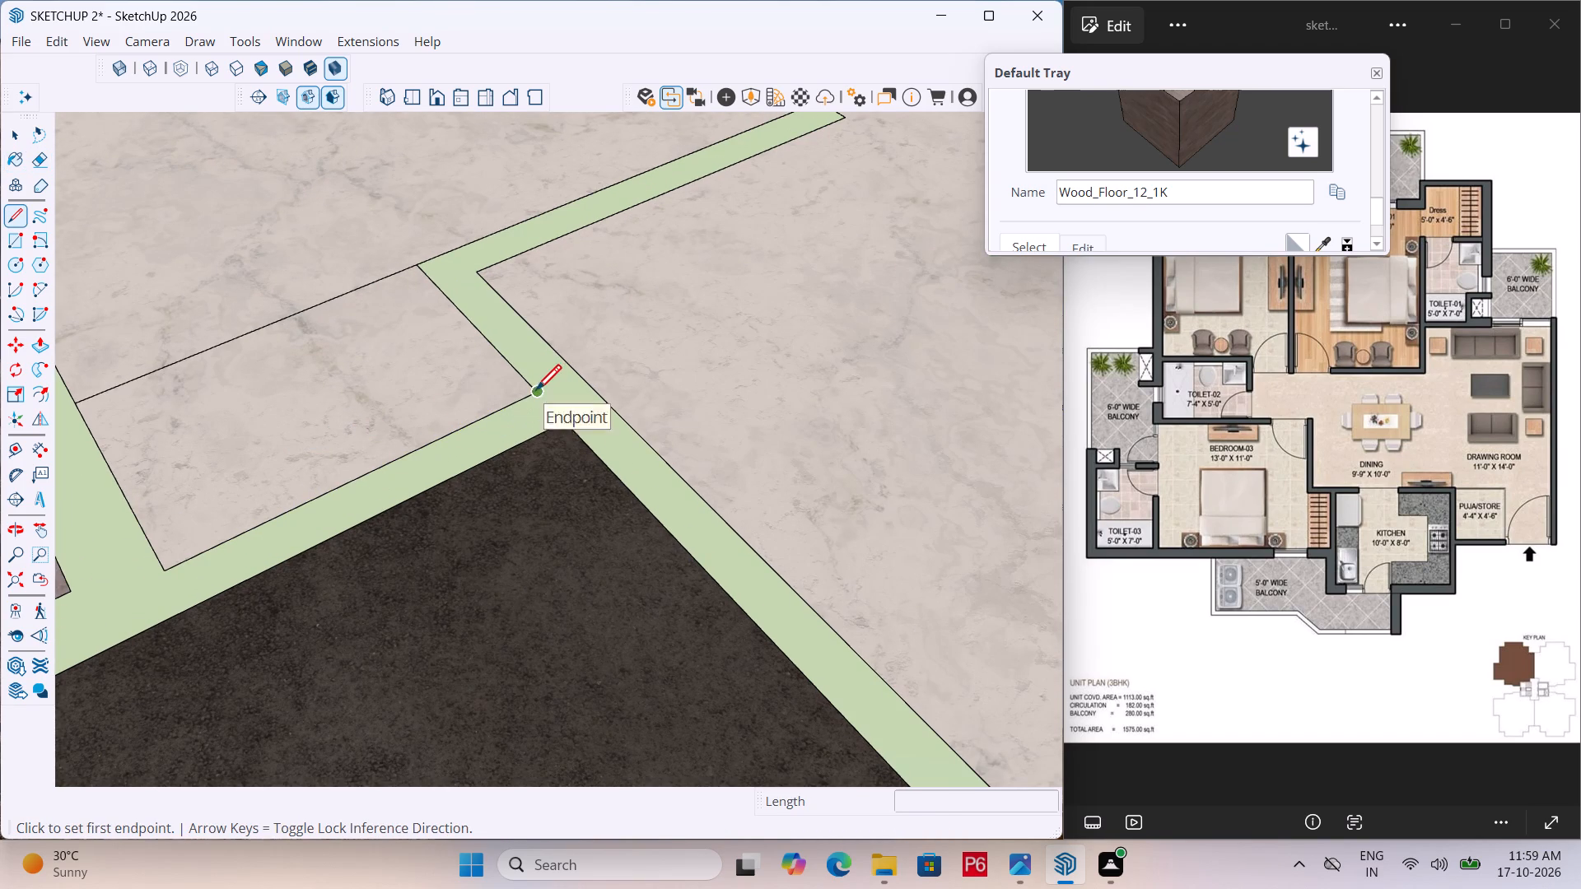
pyautogui.click(543, 389)
pyautogui.press('space')
pyautogui.press('l')
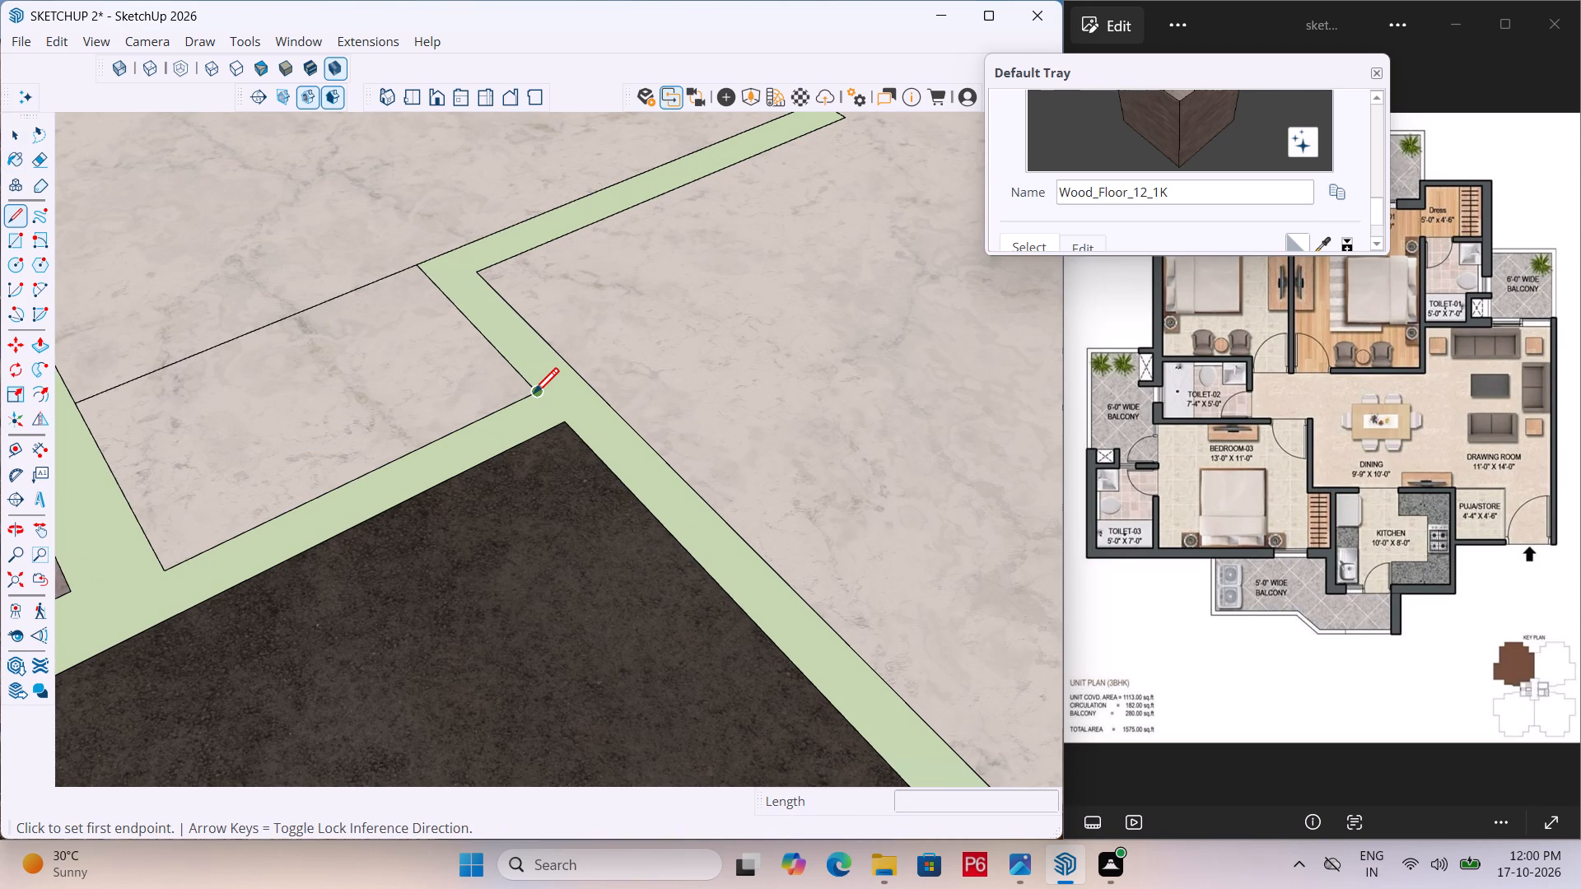
pyautogui.click(537, 394)
pyautogui.click(577, 374)
pyautogui.press('space')
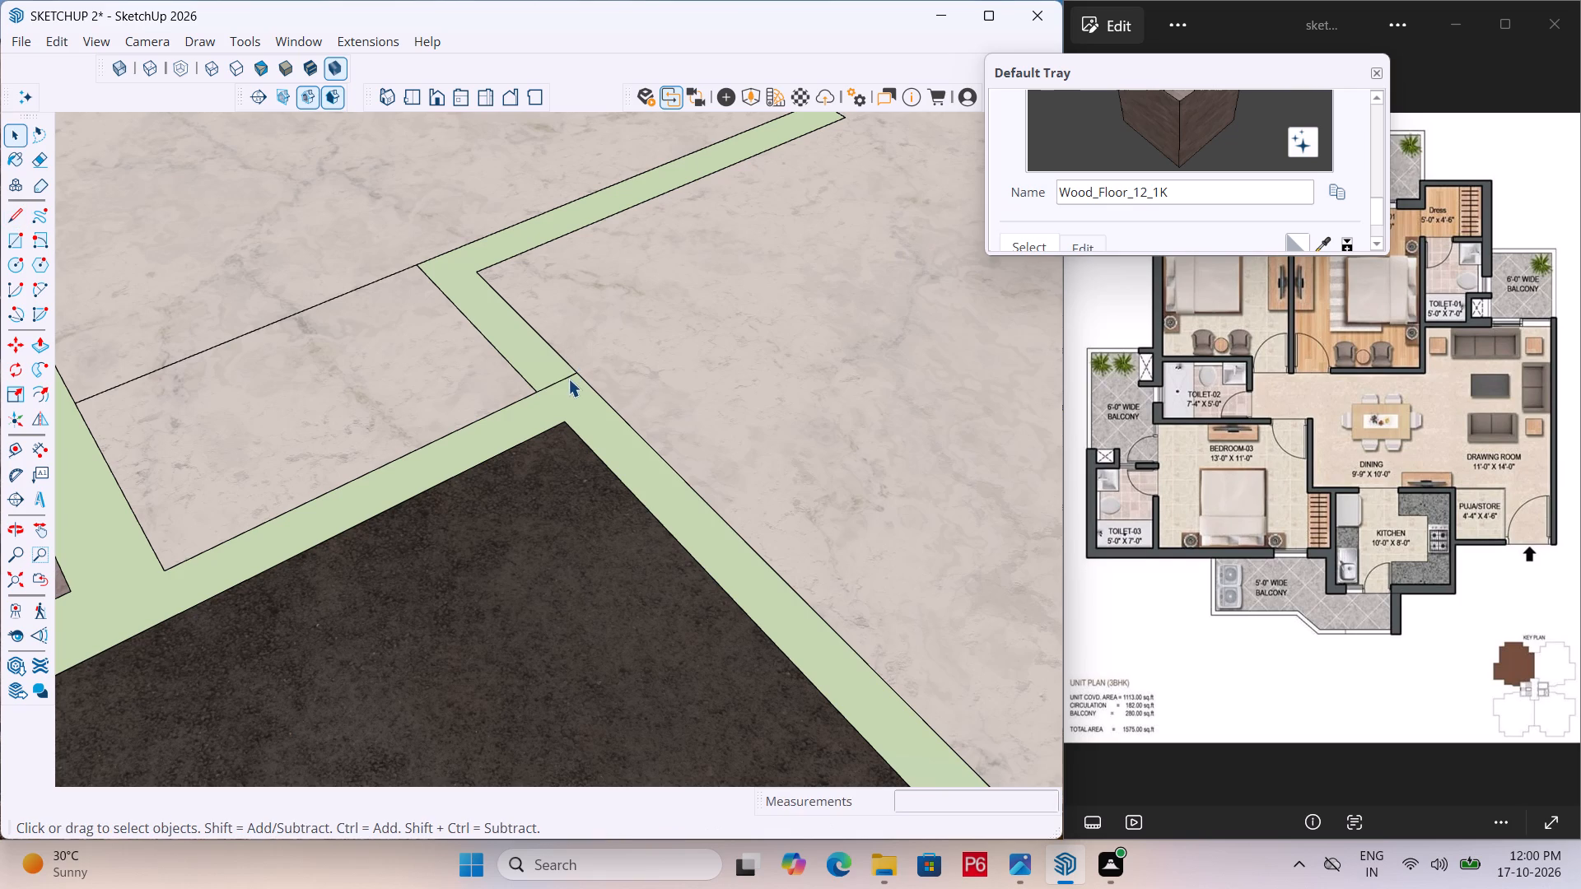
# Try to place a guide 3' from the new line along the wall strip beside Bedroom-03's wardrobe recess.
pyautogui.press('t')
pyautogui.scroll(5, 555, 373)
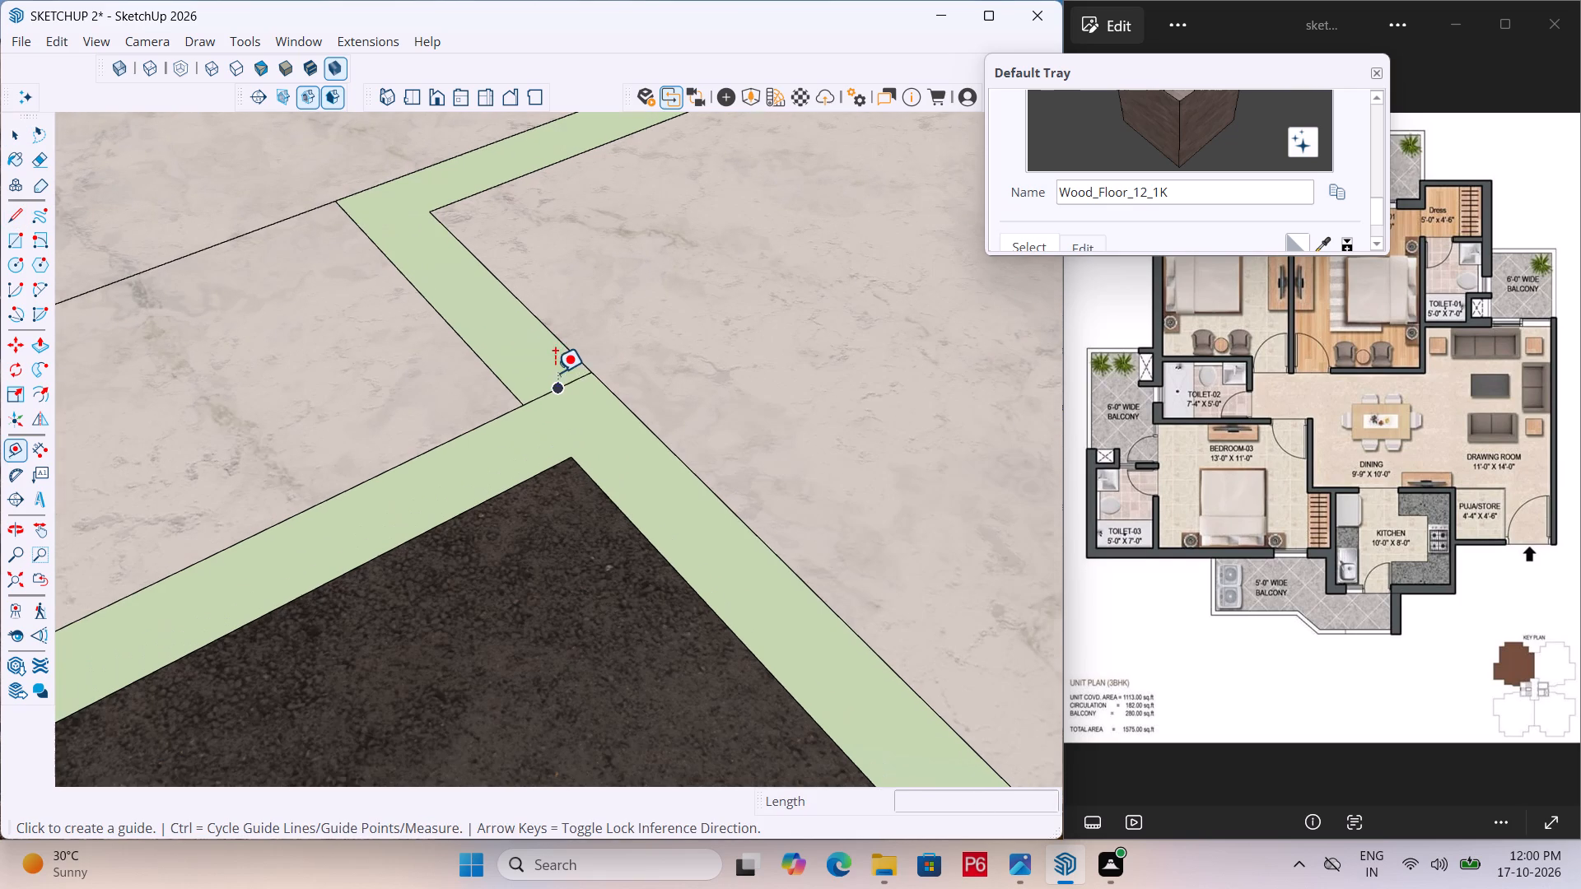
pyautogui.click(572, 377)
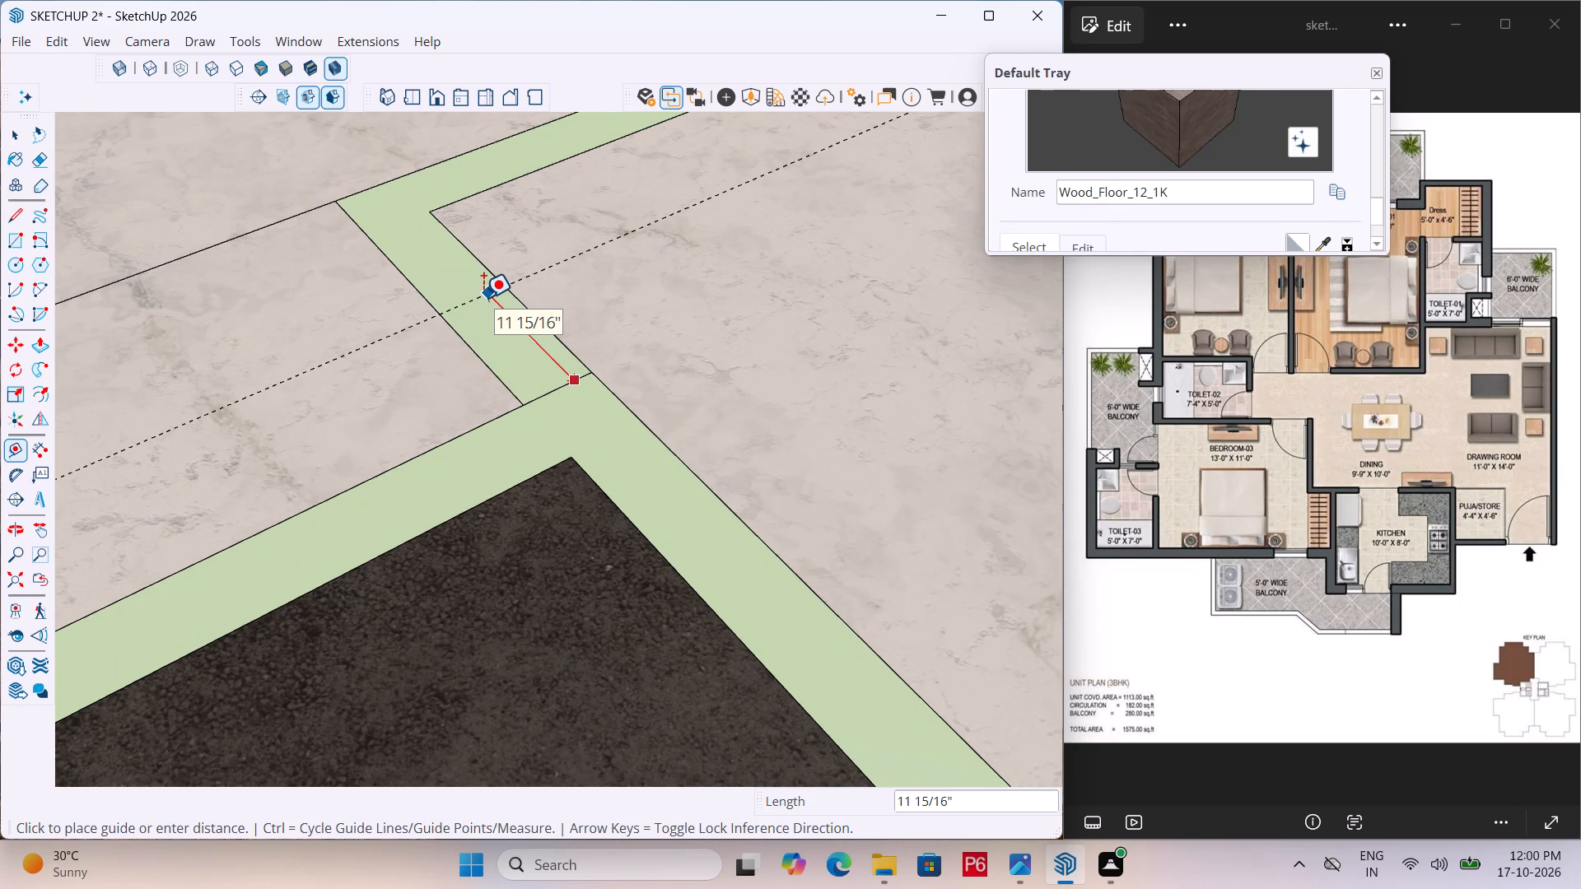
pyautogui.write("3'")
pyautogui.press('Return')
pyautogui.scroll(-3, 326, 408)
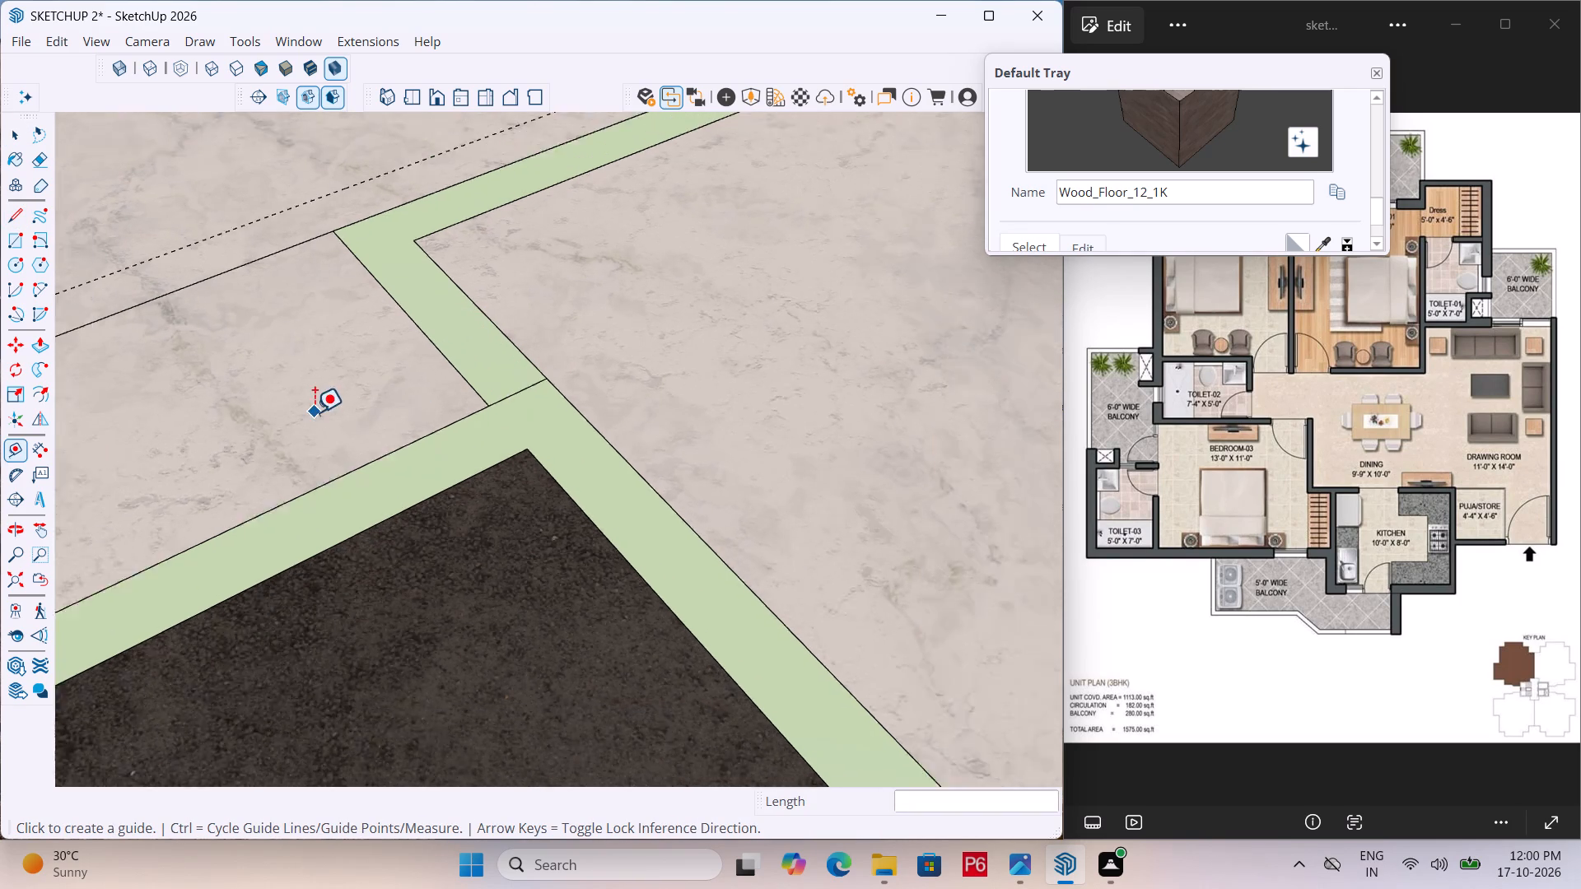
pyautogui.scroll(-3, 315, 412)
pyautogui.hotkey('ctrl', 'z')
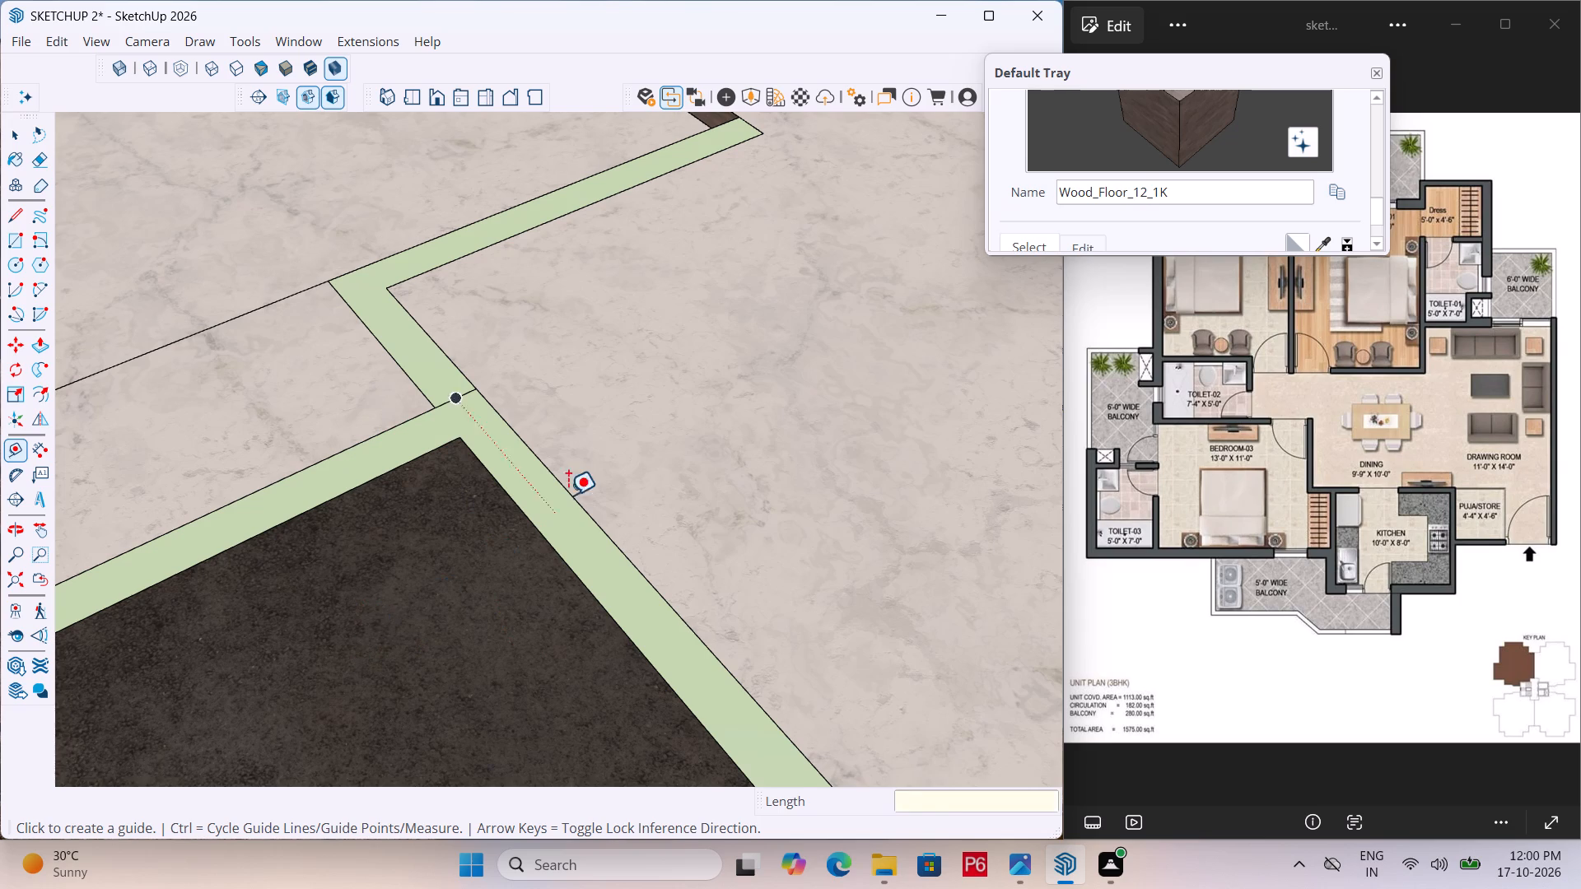
# Examine the wall strips and wardrobe recess between Bedroom-03, the kitchen and the dining area.
pyautogui.scroll(-5, 599, 485)
pyautogui.moveTo(501, 467); pyautogui.dragTo(371, 458, button='middle')
pyautogui.scroll(2, 422, 439)
pyautogui.scroll(-4, 829, 399)
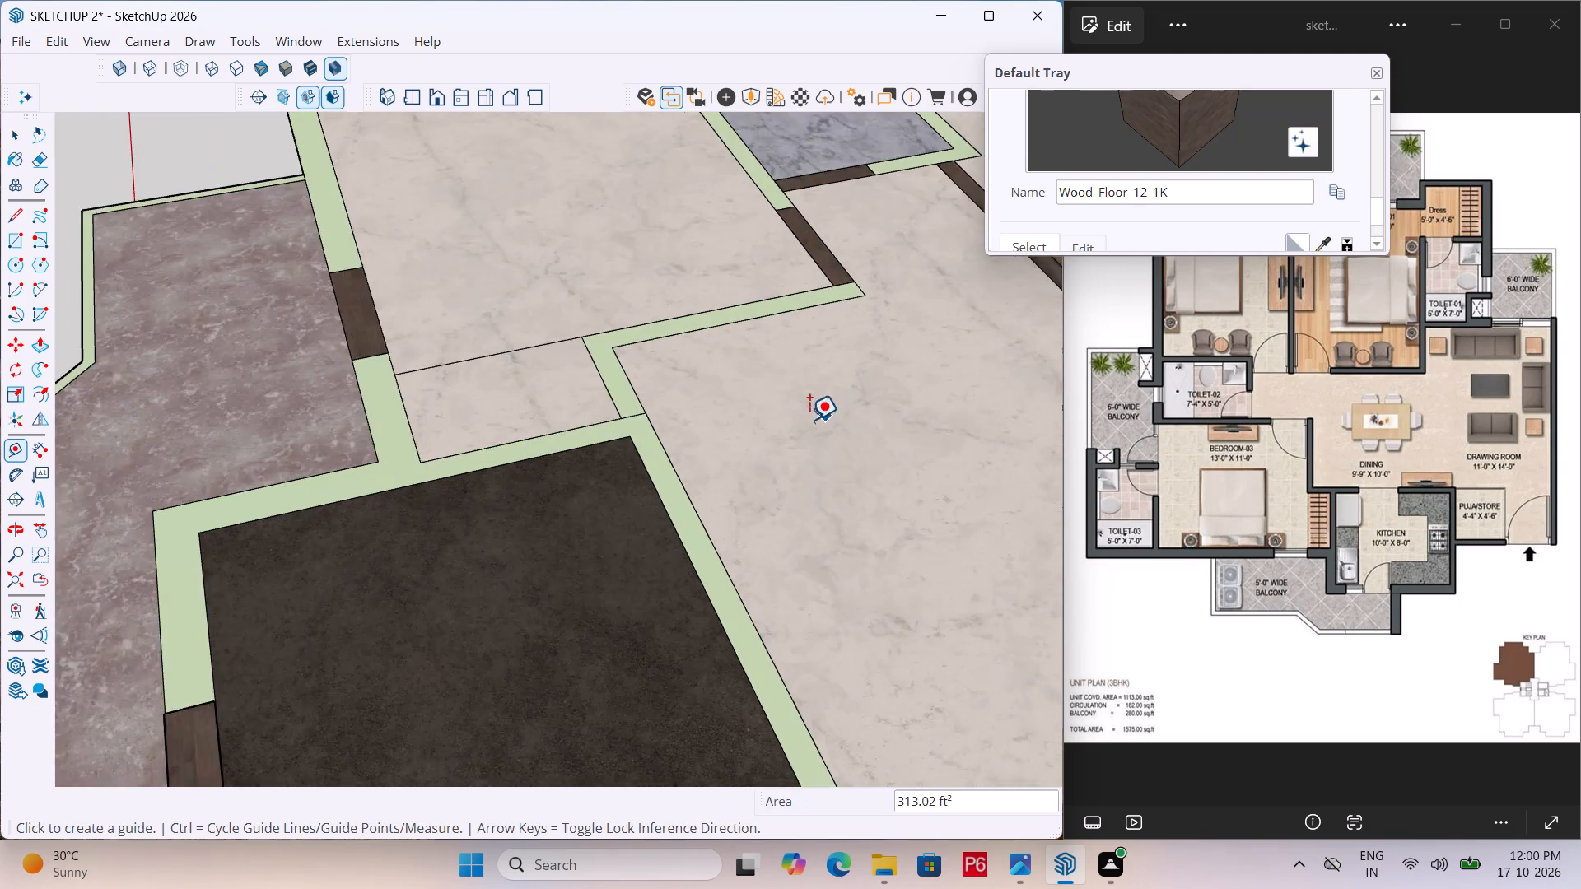
pyautogui.scroll(-2, 809, 420)
pyautogui.scroll(-1, 721, 419)
pyautogui.moveTo(444, 422); pyautogui.dragTo(163, 378, button='middle')
pyautogui.scroll(4, 461, 351)
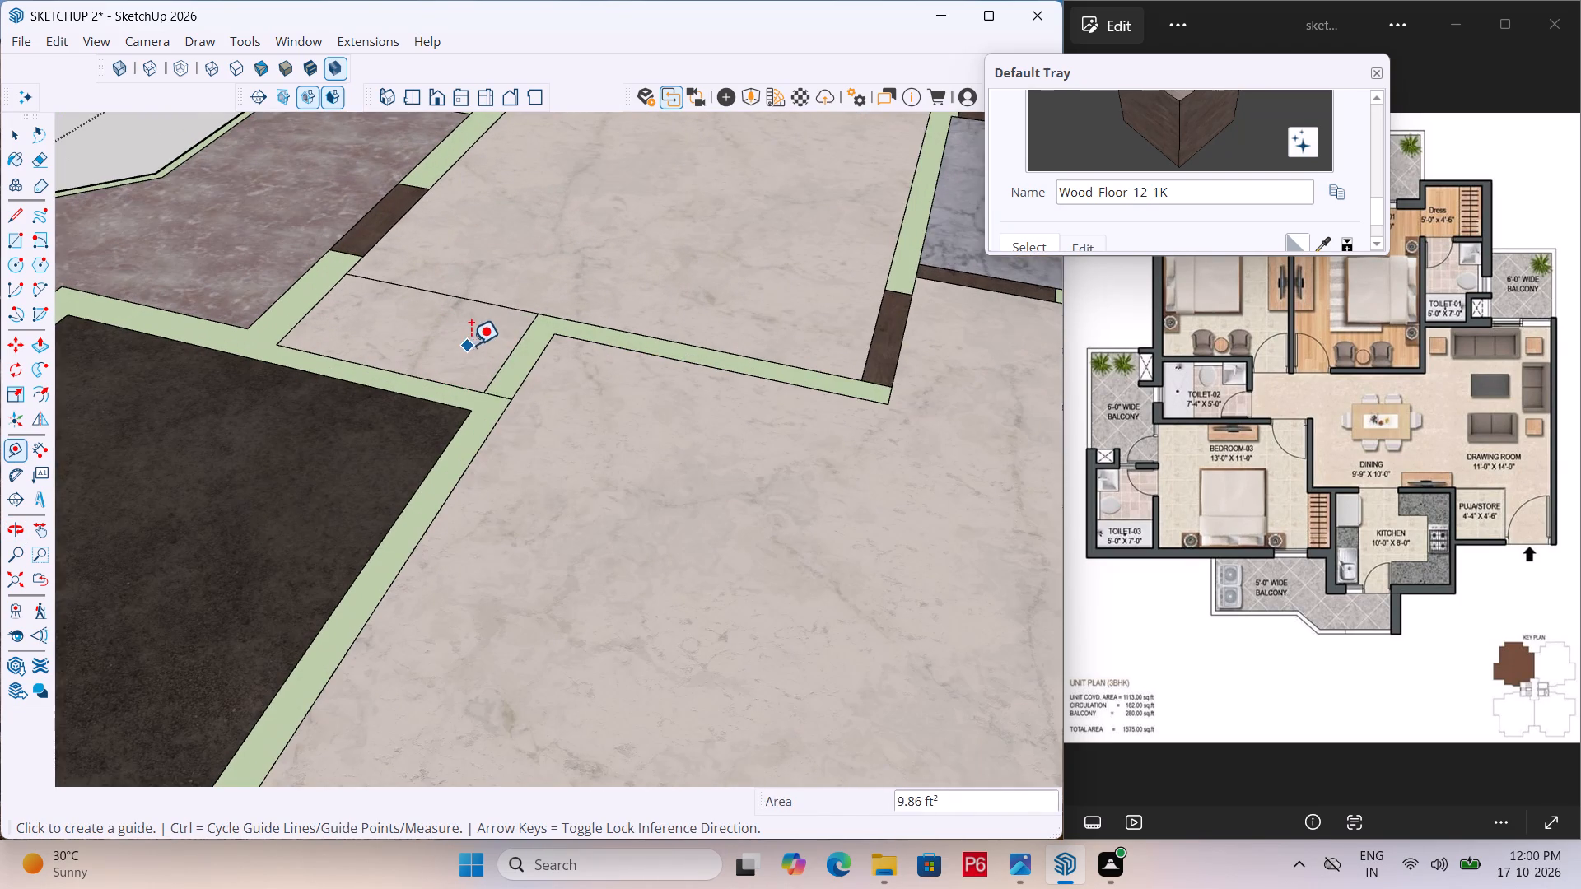
# Erase the short line crossing the wall strip near the kitchen corner beside Bedroom-03's wardrobe recess, and save the model.
pyautogui.scroll(4, 511, 386)
pyautogui.press('e')
pyautogui.doubleClick(490, 399)
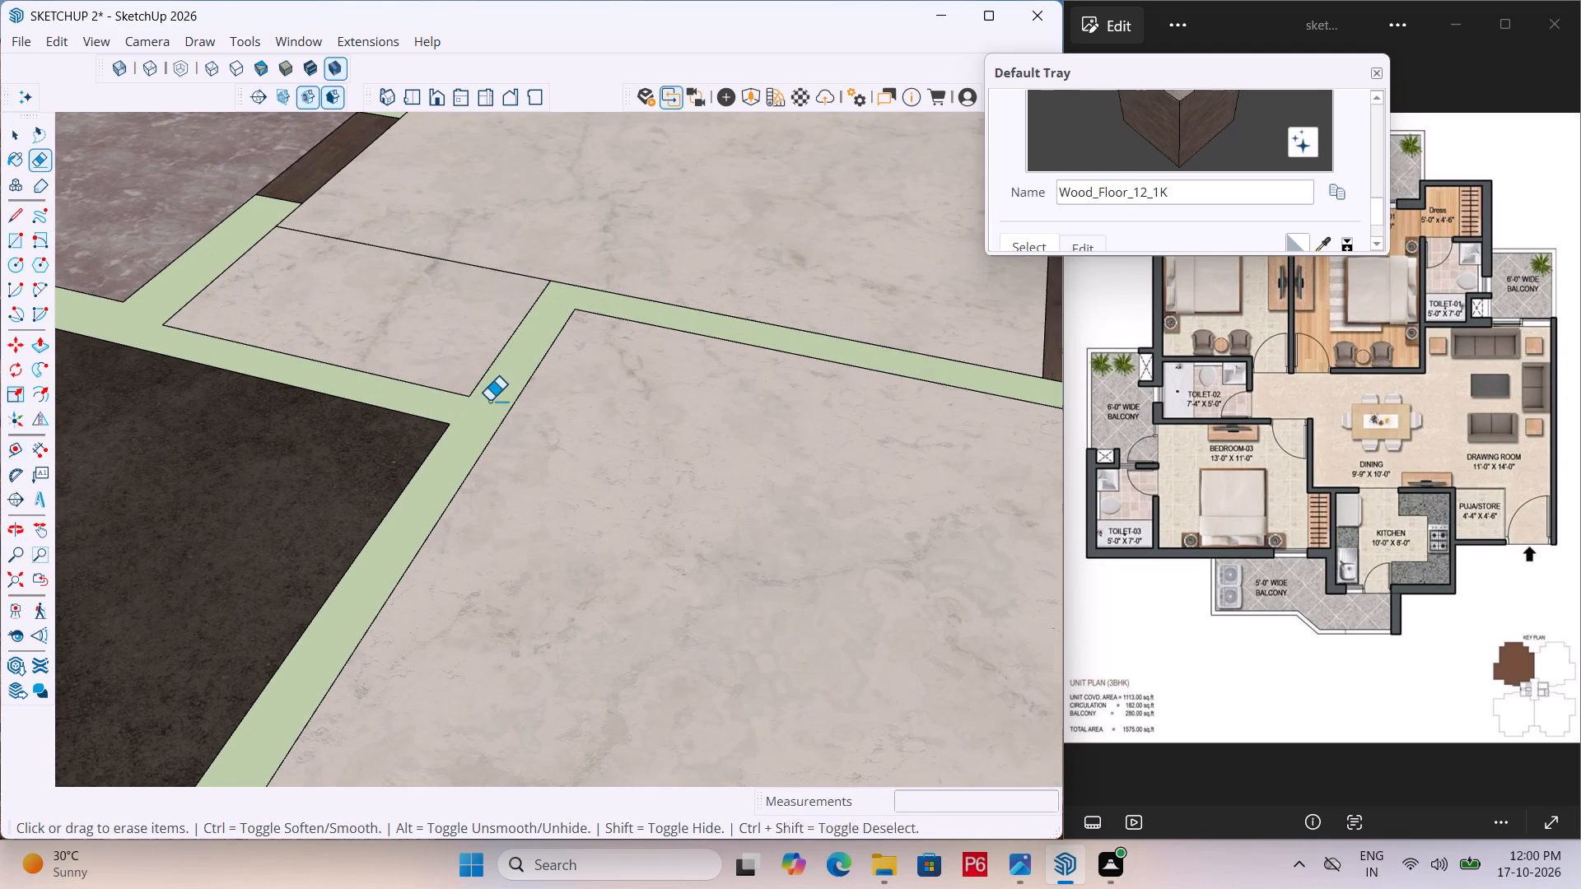
pyautogui.scroll(-6, 622, 275)
pyautogui.hotkey('ctrl', 's')
pyautogui.hotkey('ctrl', 's')
pyautogui.keyDown('ctrl'); pyautogui.scroll(-5, 618, 289); pyautogui.keyUp('ctrl')
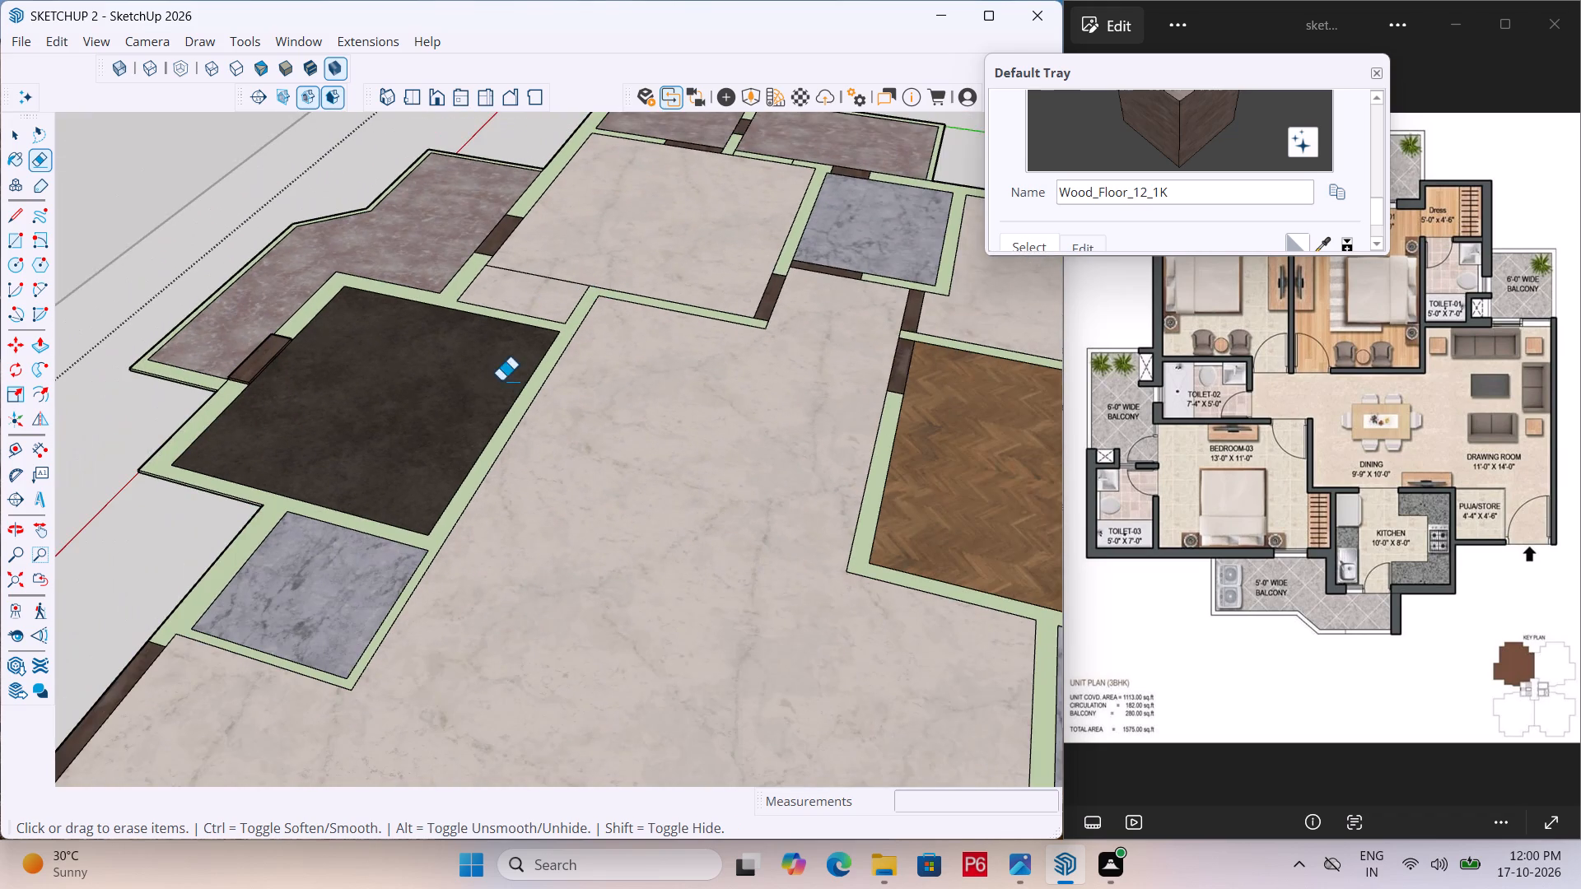
# Draw a 6" line straight across the wall strip between the dark-floored kitchen and the dining area.
pyautogui.scroll(-1, 502, 389)
pyautogui.moveTo(502, 389); pyautogui.dragTo(544, 401, button='middle')
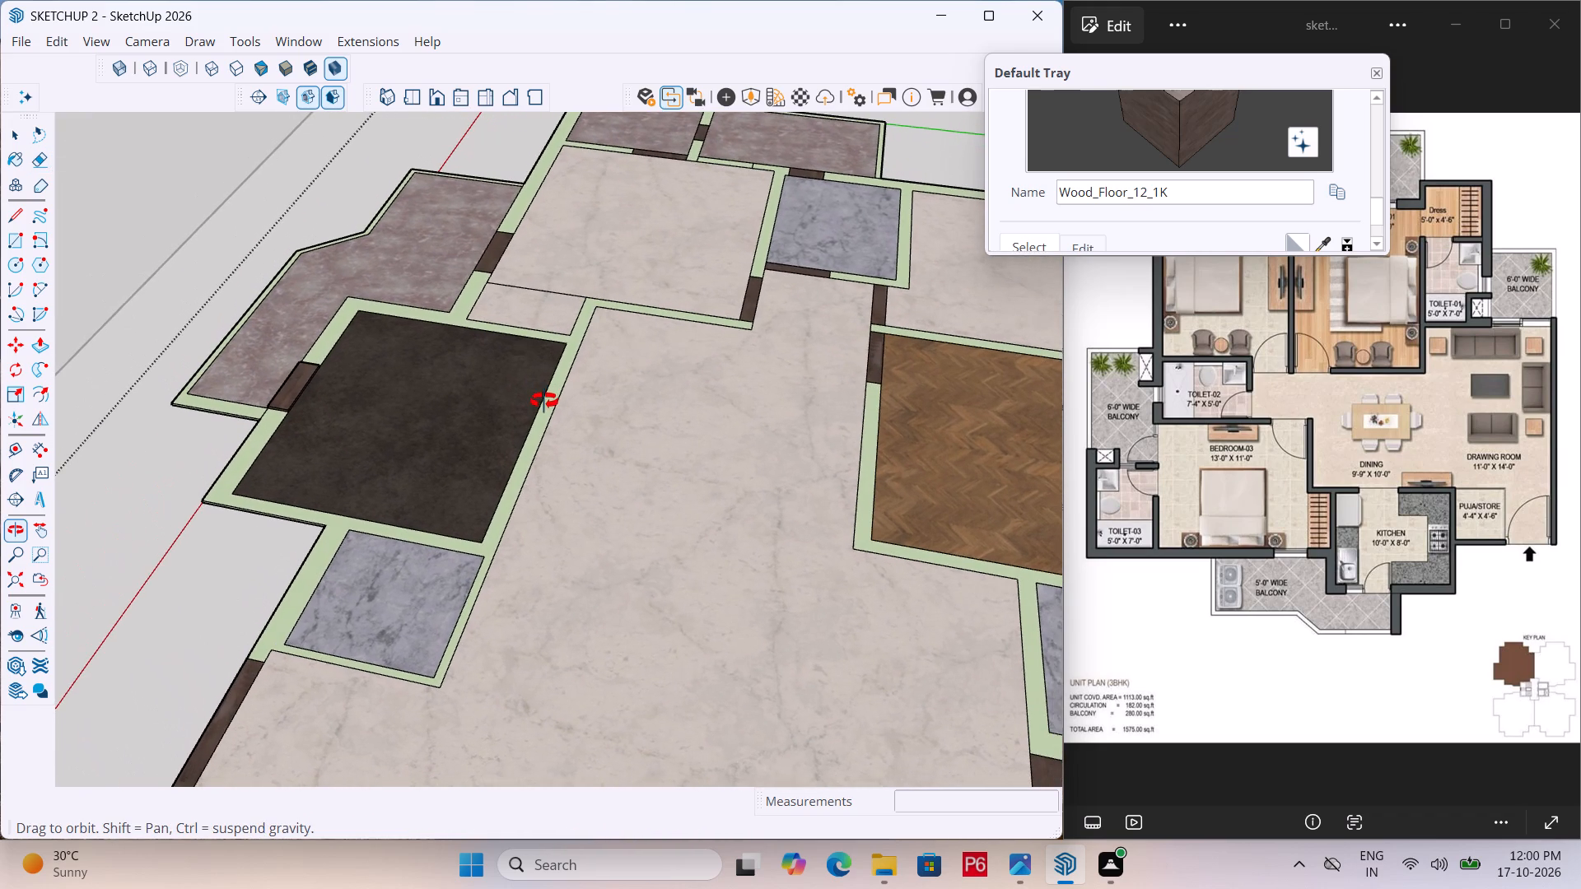
pyautogui.moveTo(544, 401); pyautogui.dragTo(807, 395, button='middle')
pyautogui.moveTo(380, 412); pyautogui.dragTo(695, 431, button='middle')
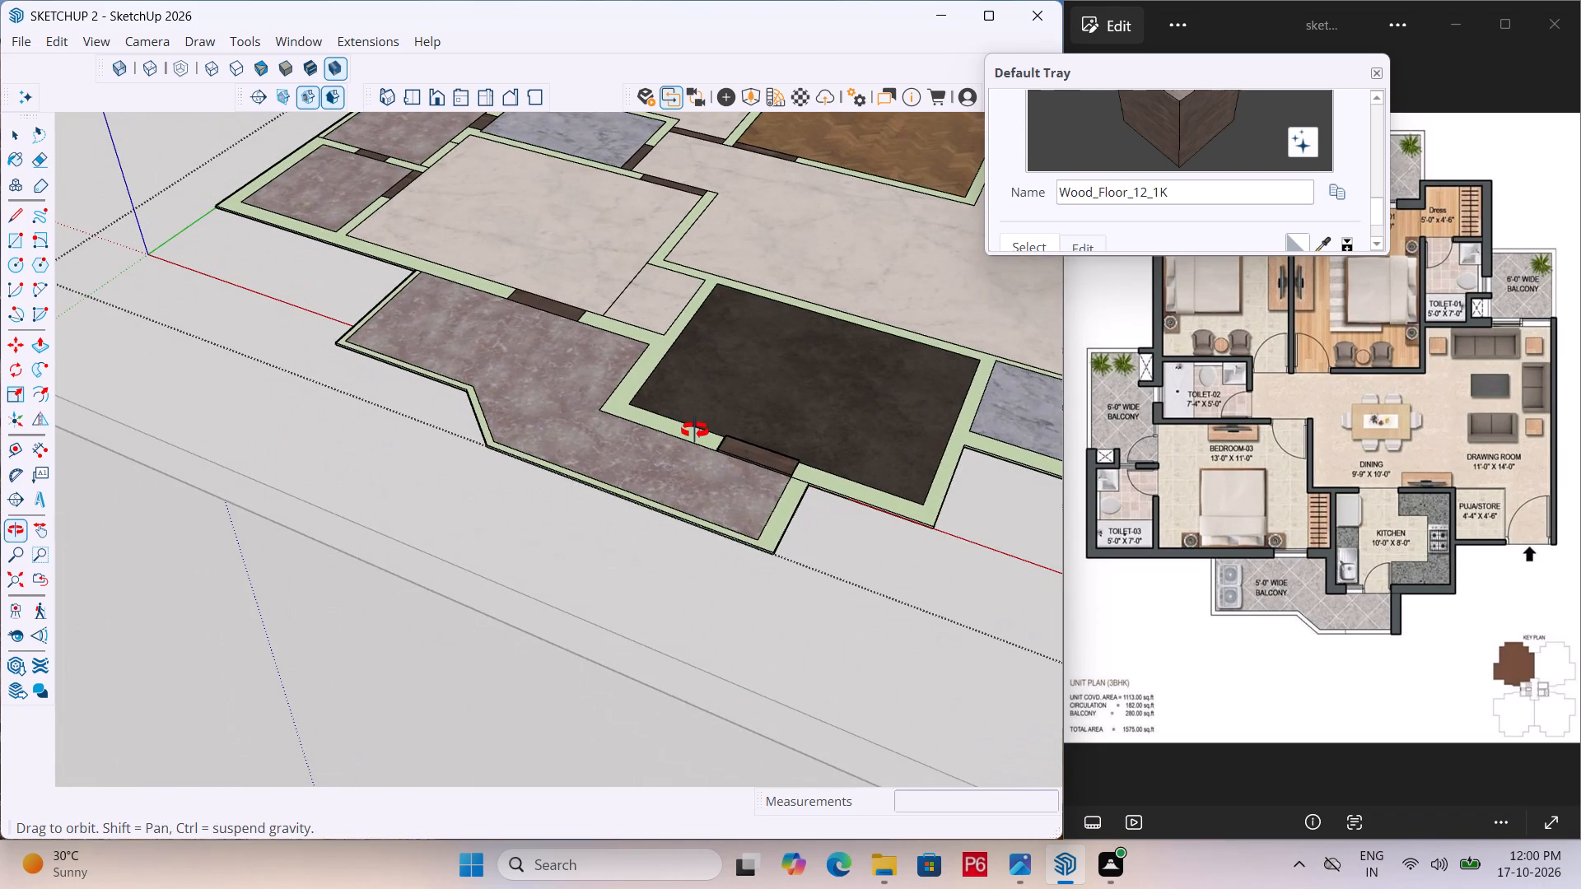
pyautogui.moveTo(695, 431); pyautogui.dragTo(324, 474, button='middle')
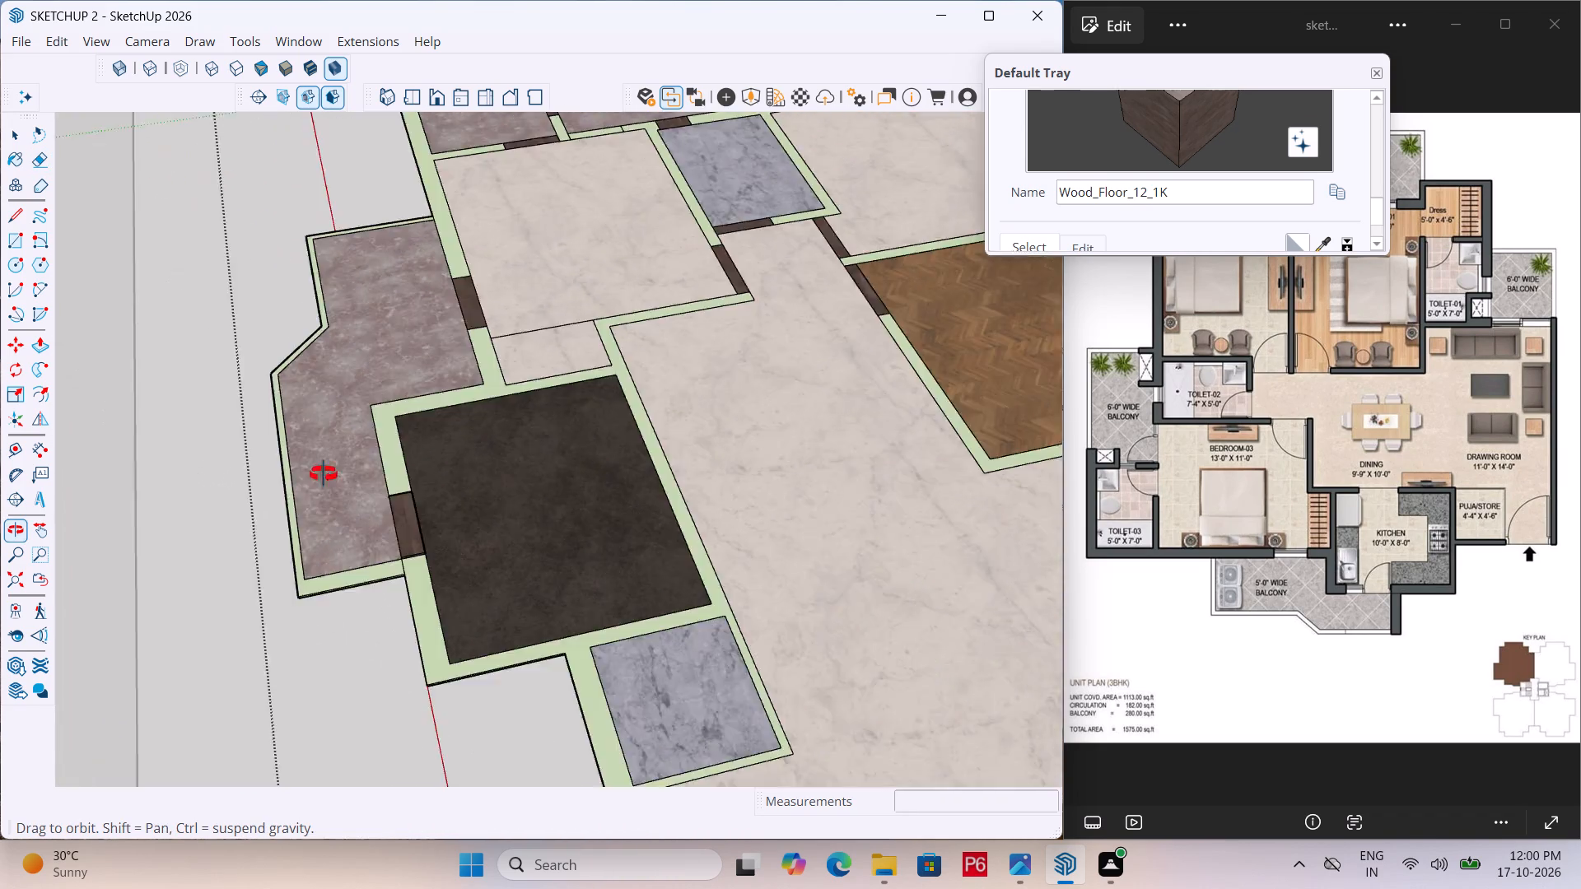
pyautogui.moveTo(324, 474); pyautogui.dragTo(113, 455, button='middle')
pyautogui.scroll(4, 313, 415)
pyautogui.press('l')
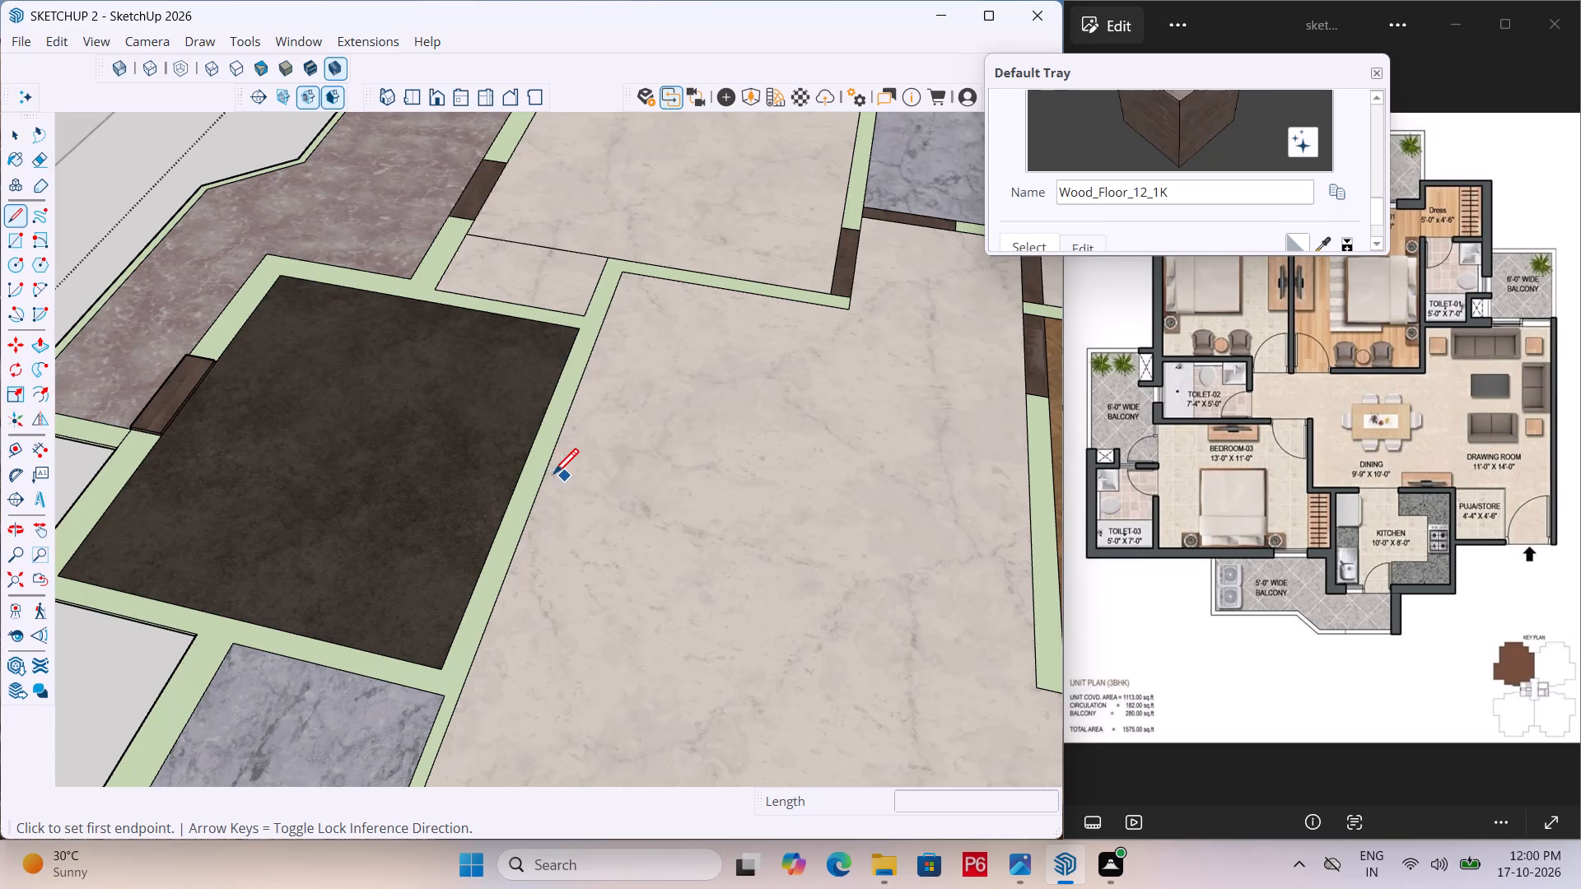
pyautogui.scroll(2, 534, 477)
pyautogui.click(543, 426)
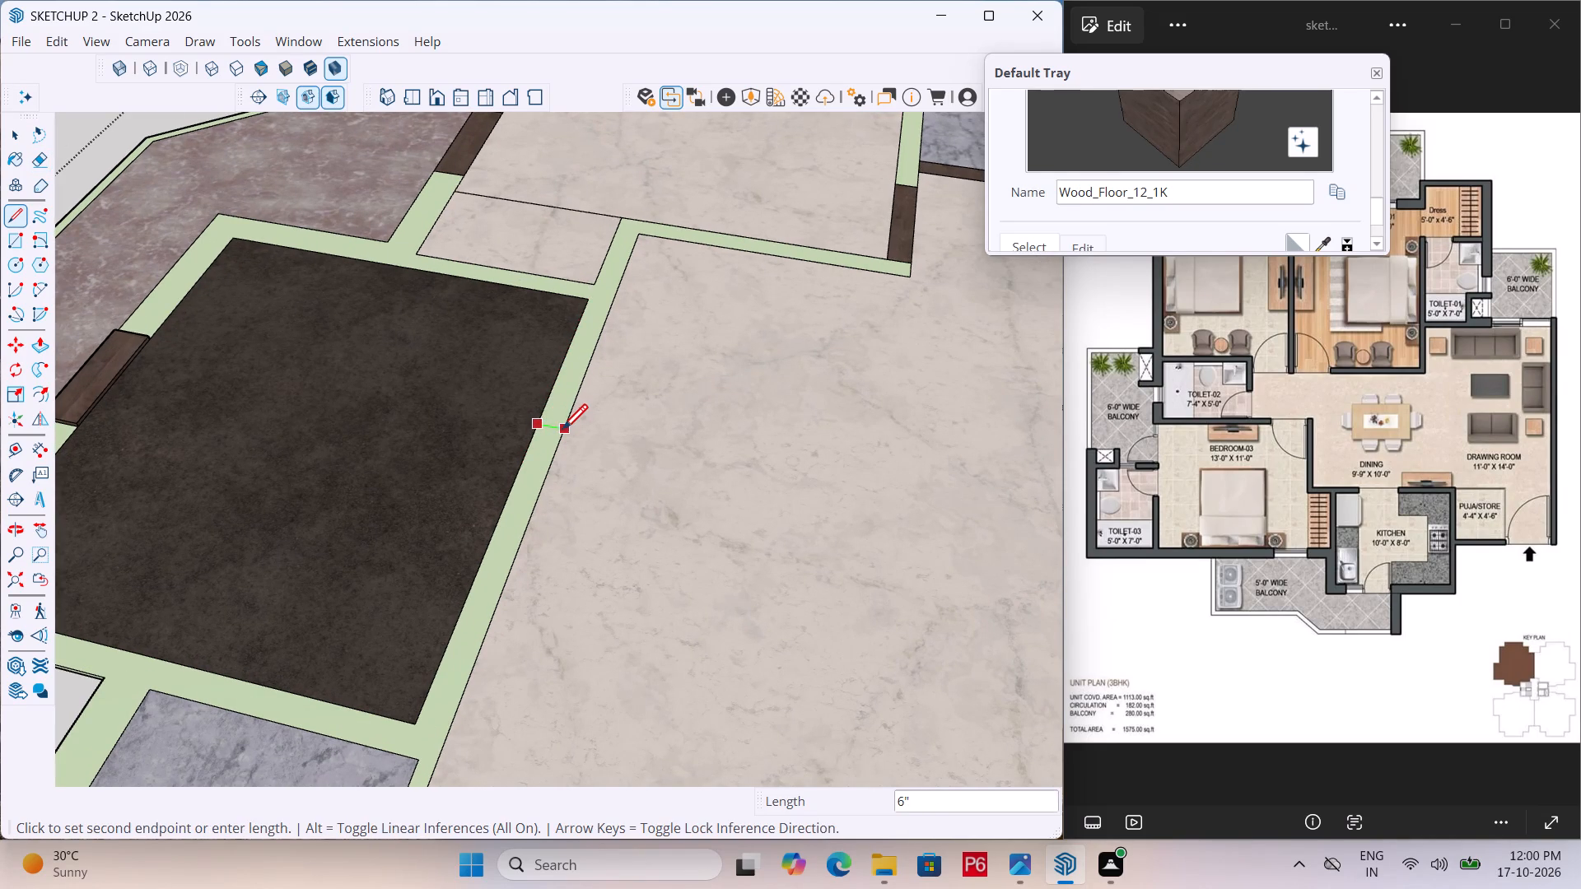
pyautogui.click(562, 432)
pyautogui.press('space')
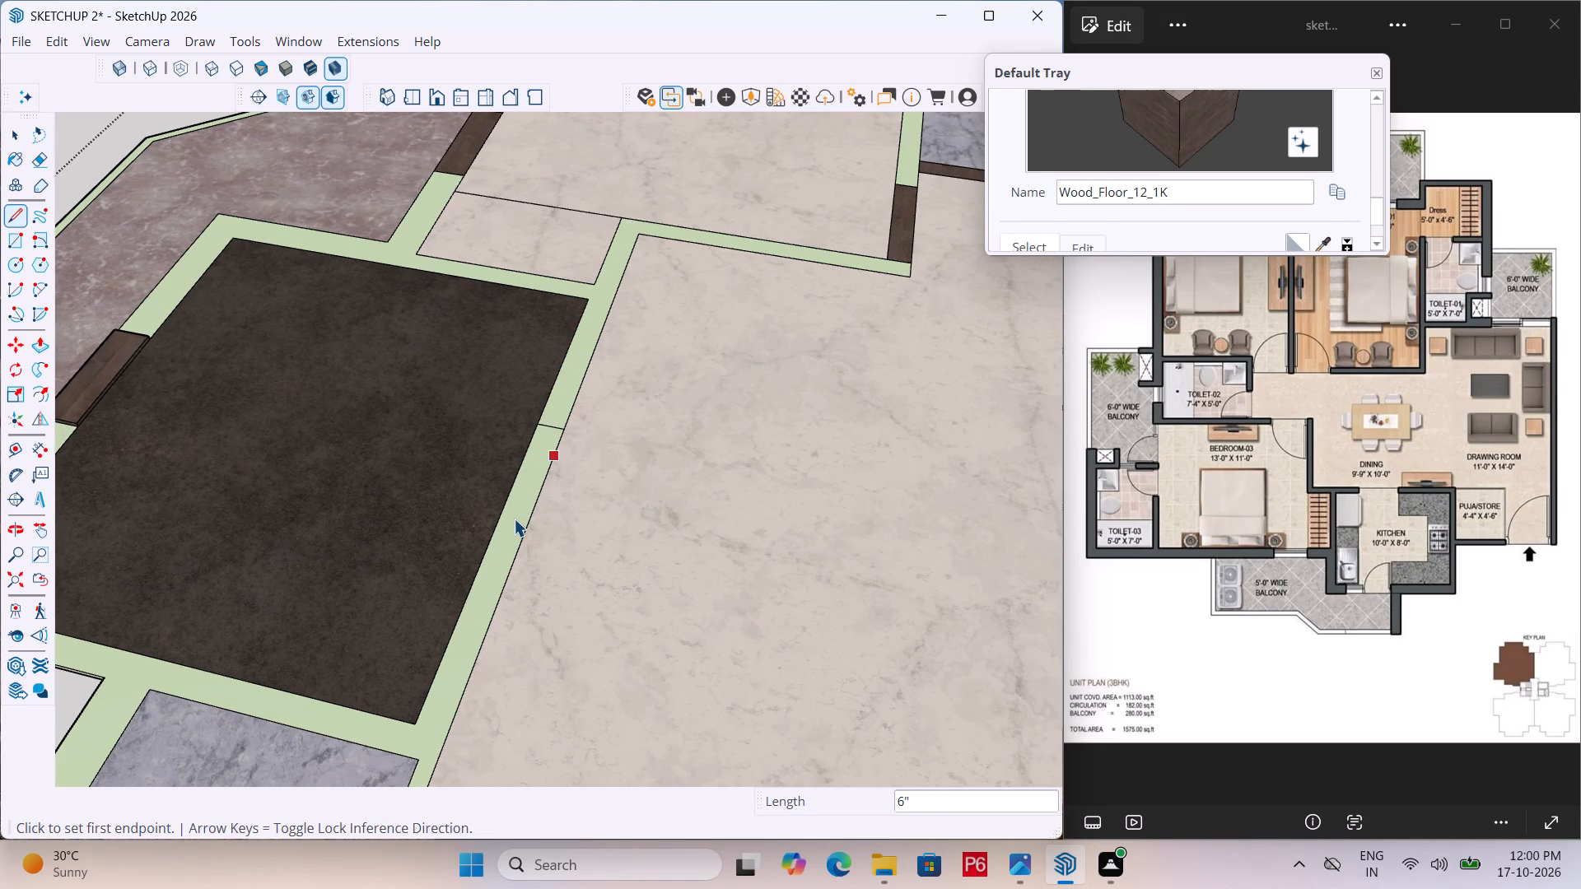
# Mark a 3' door opening in the kitchen's dining-side wall with a guide 3' from the line and a second 6" line across the wall.
pyautogui.scroll(1, 546, 470)
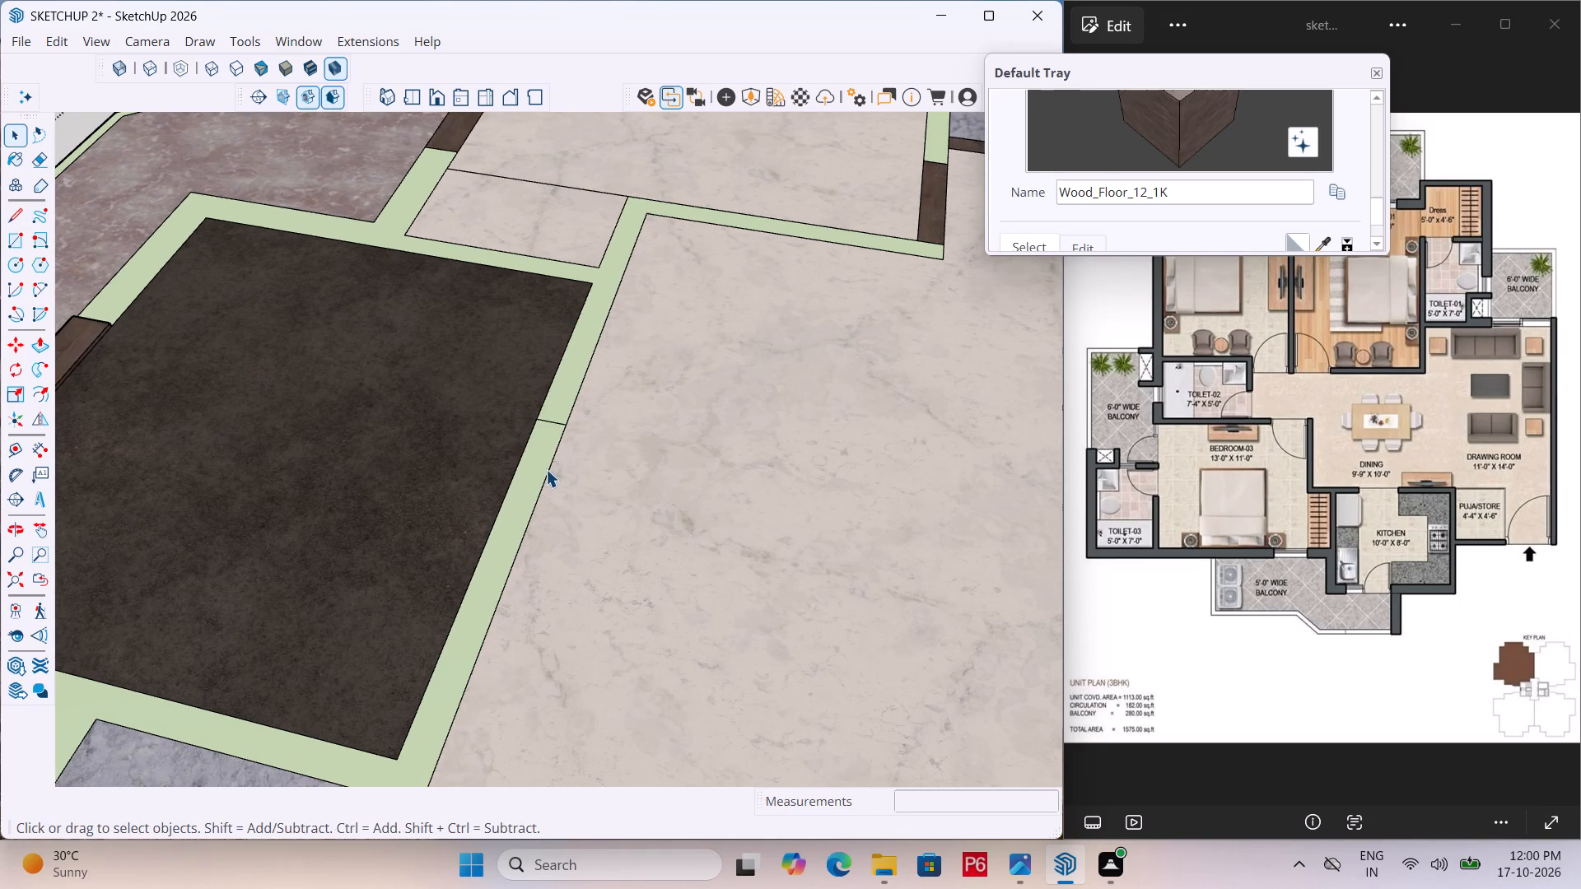
pyautogui.press('e')
pyautogui.press('t')
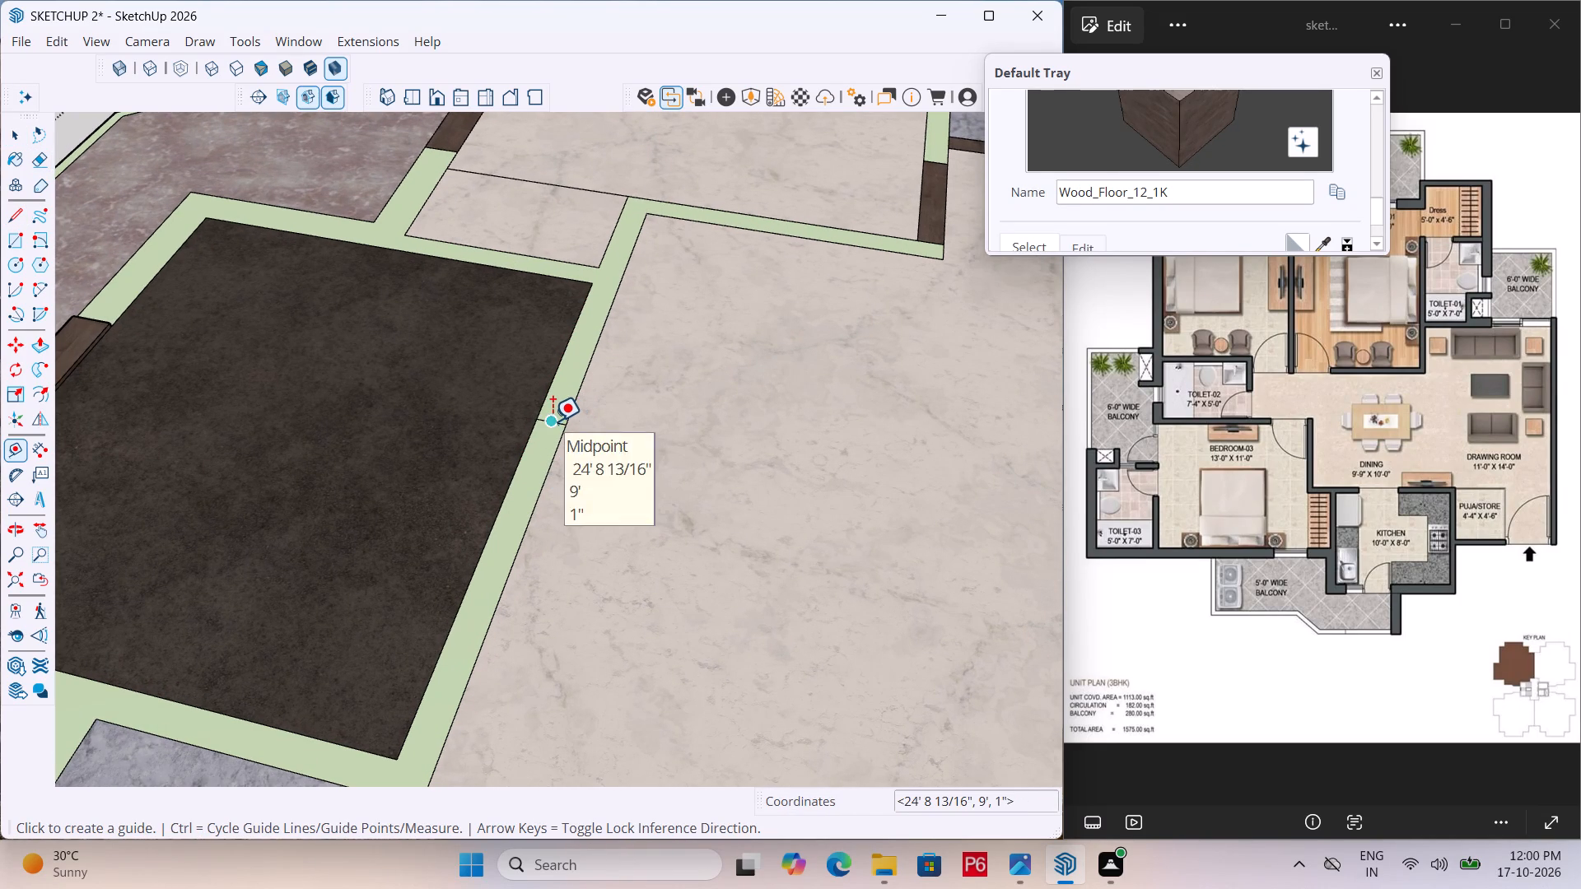
pyautogui.click(553, 421)
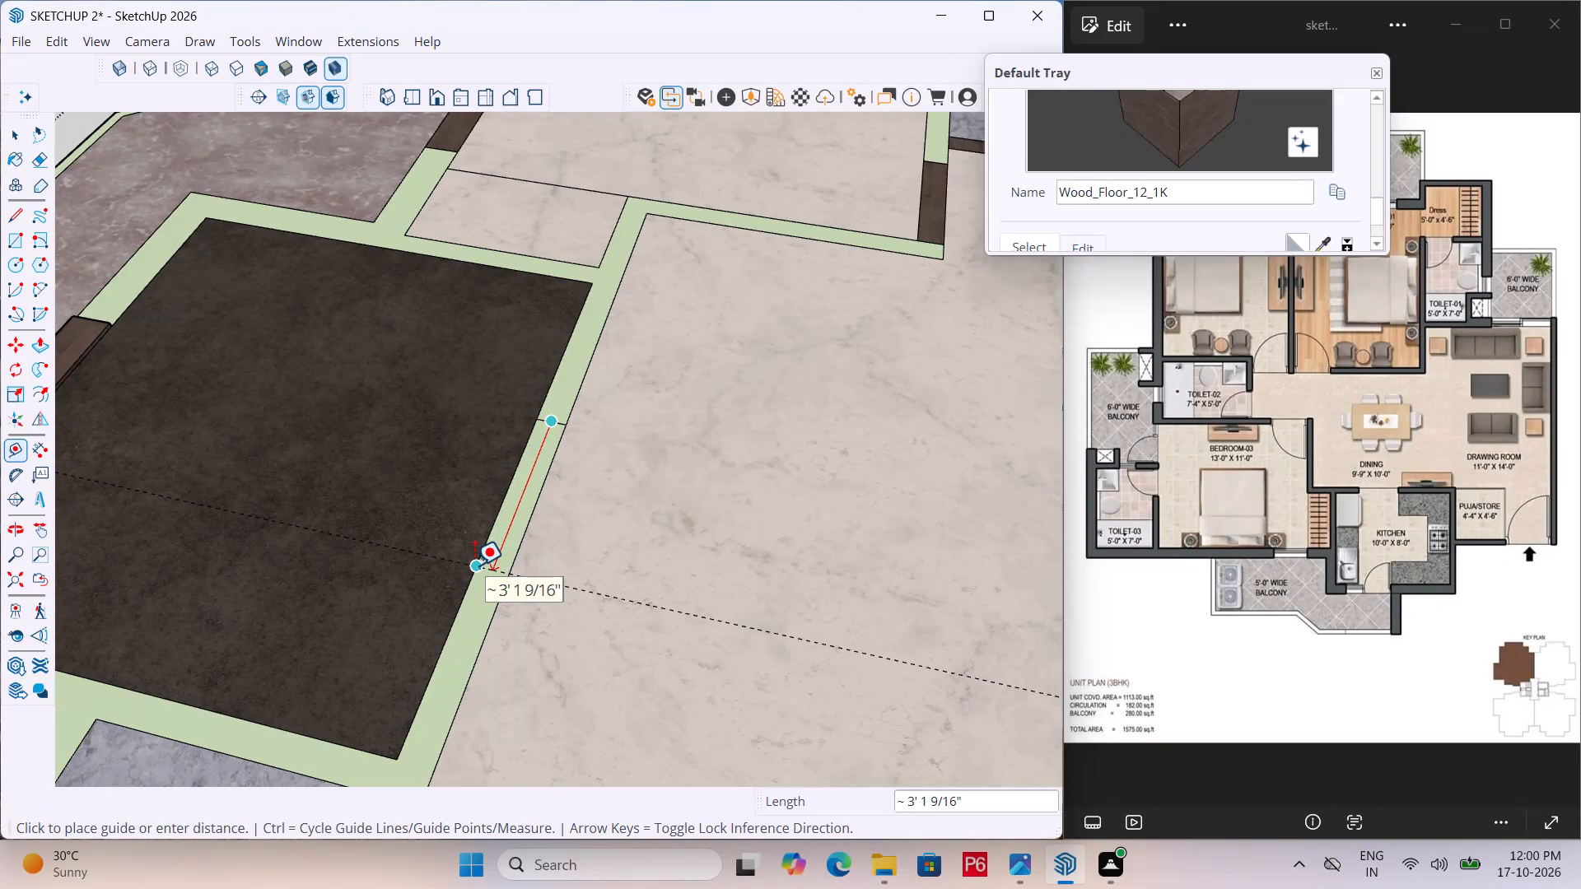
pyautogui.press('3')
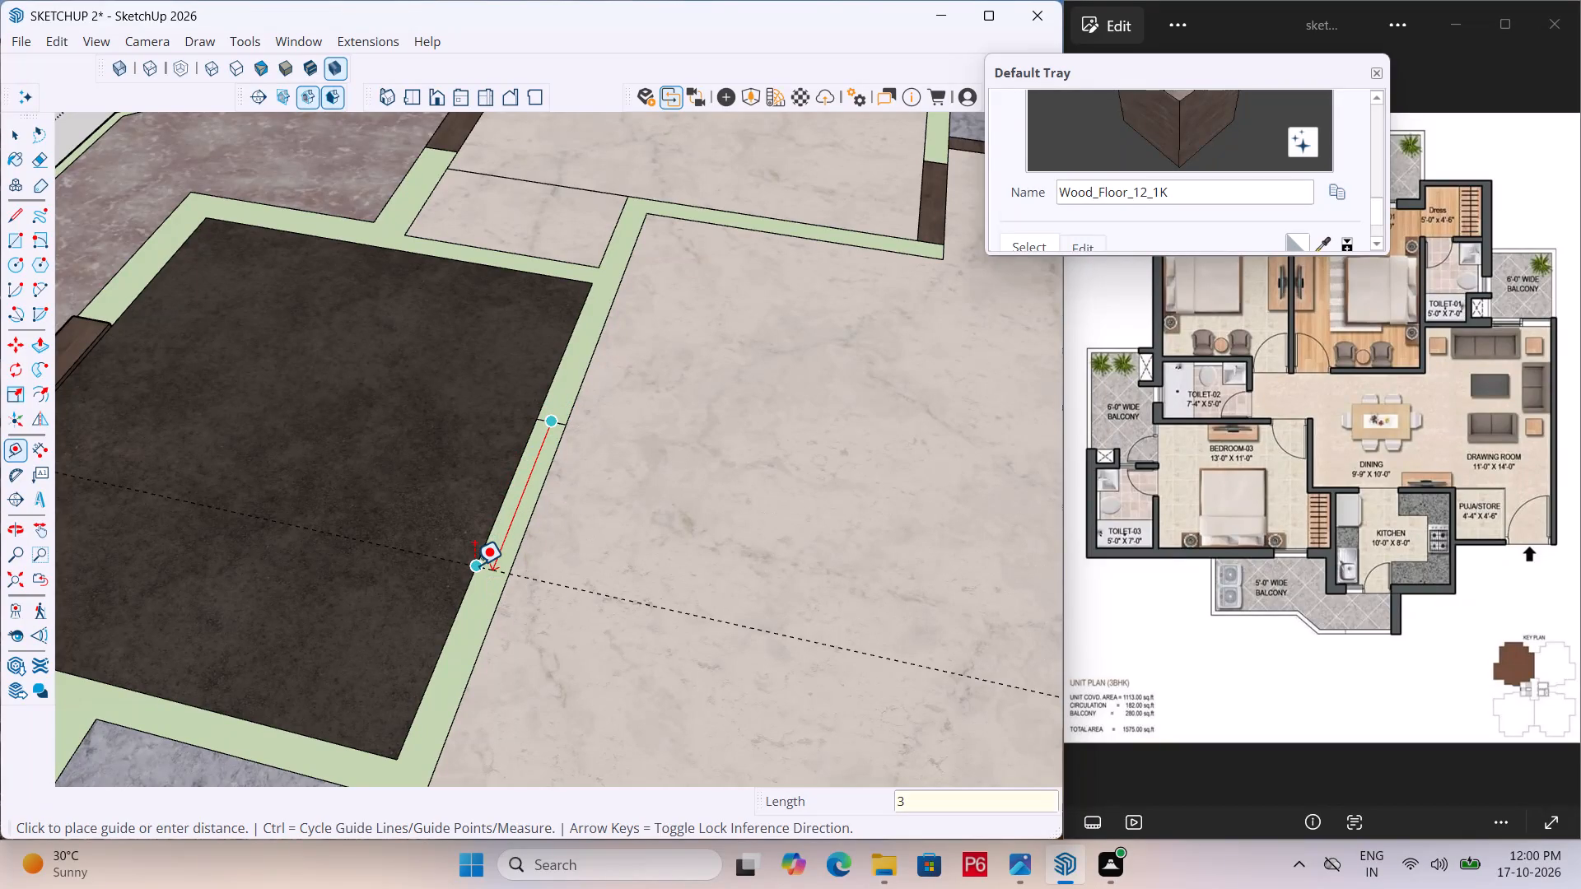
pyautogui.press("'")
pyautogui.press('Return')
pyautogui.press('l')
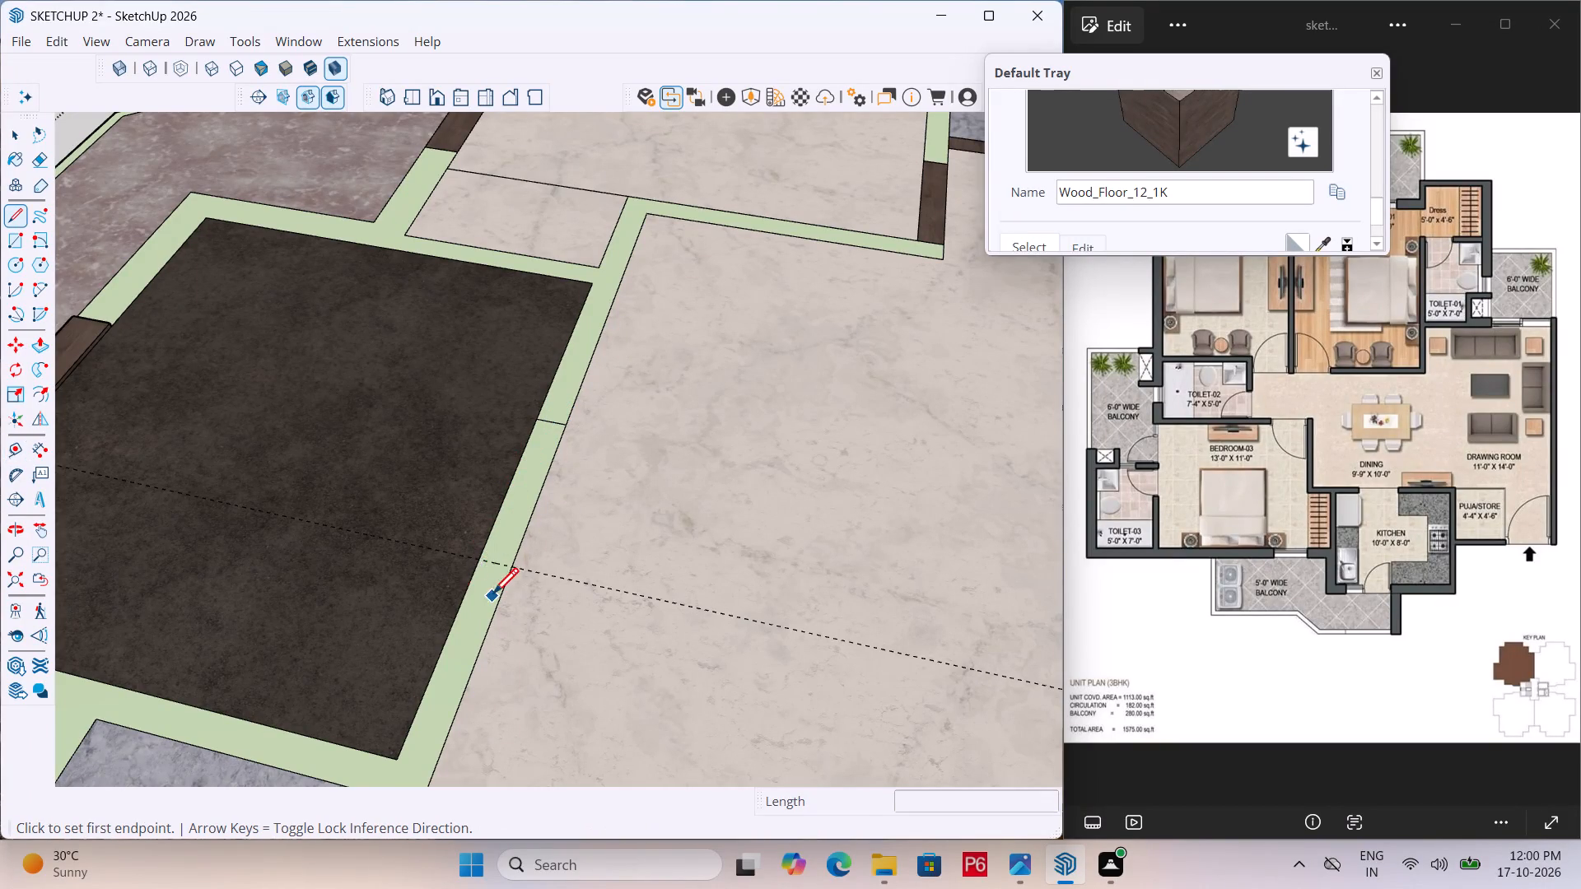
pyautogui.scroll(5, 493, 579)
pyautogui.click(470, 546)
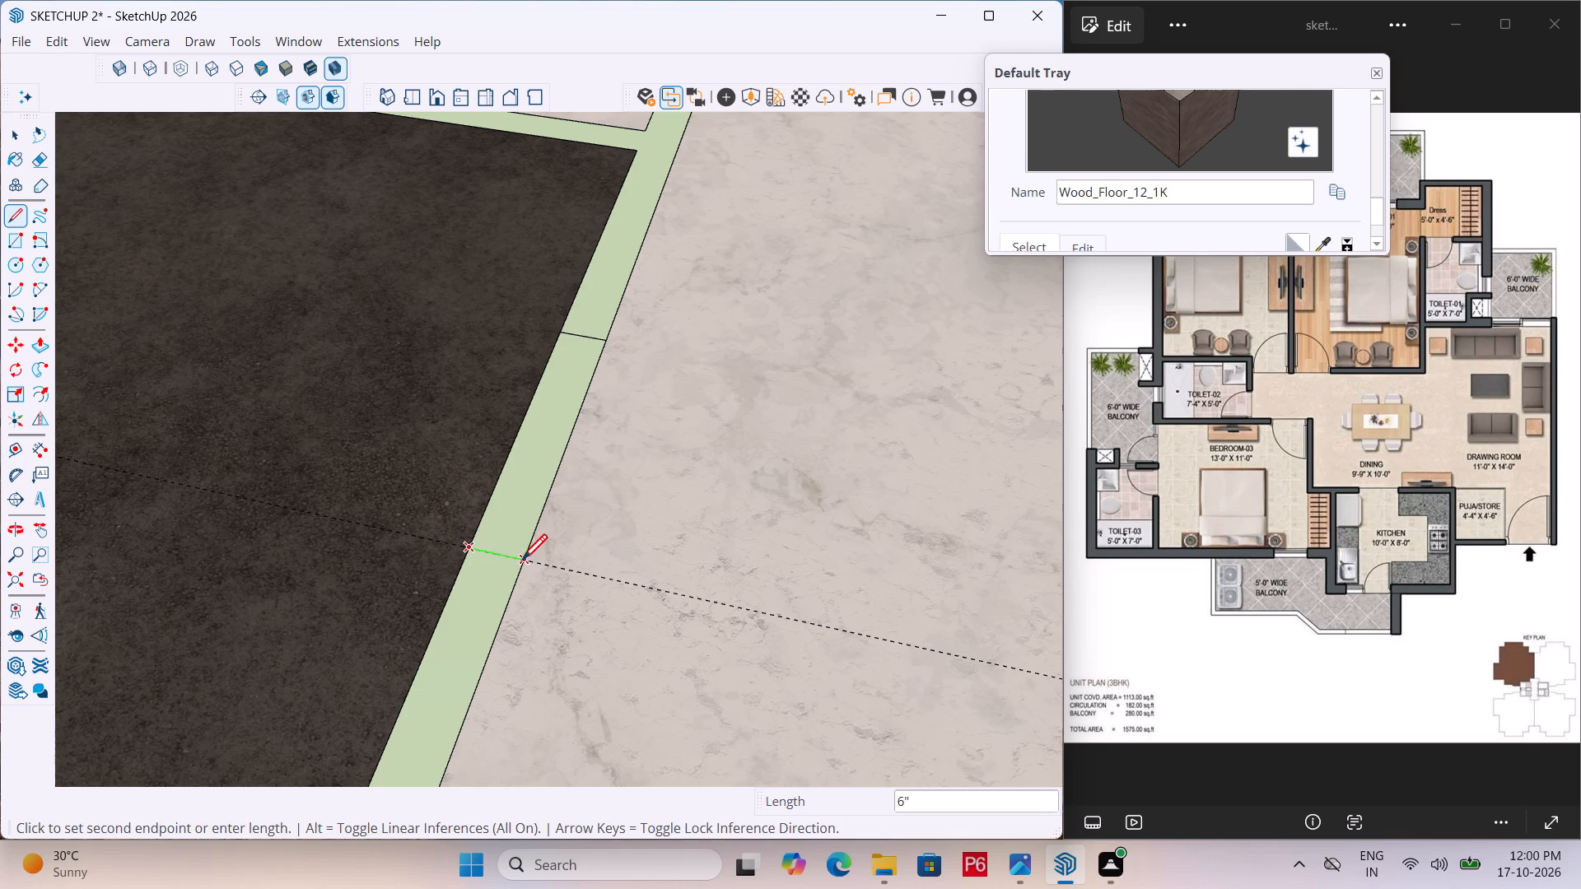
pyautogui.click(523, 562)
# Erase the leftover guide running across the kitchen and dining floor, and save the model.
pyautogui.scroll(-4, 512, 469)
pyautogui.press('e')
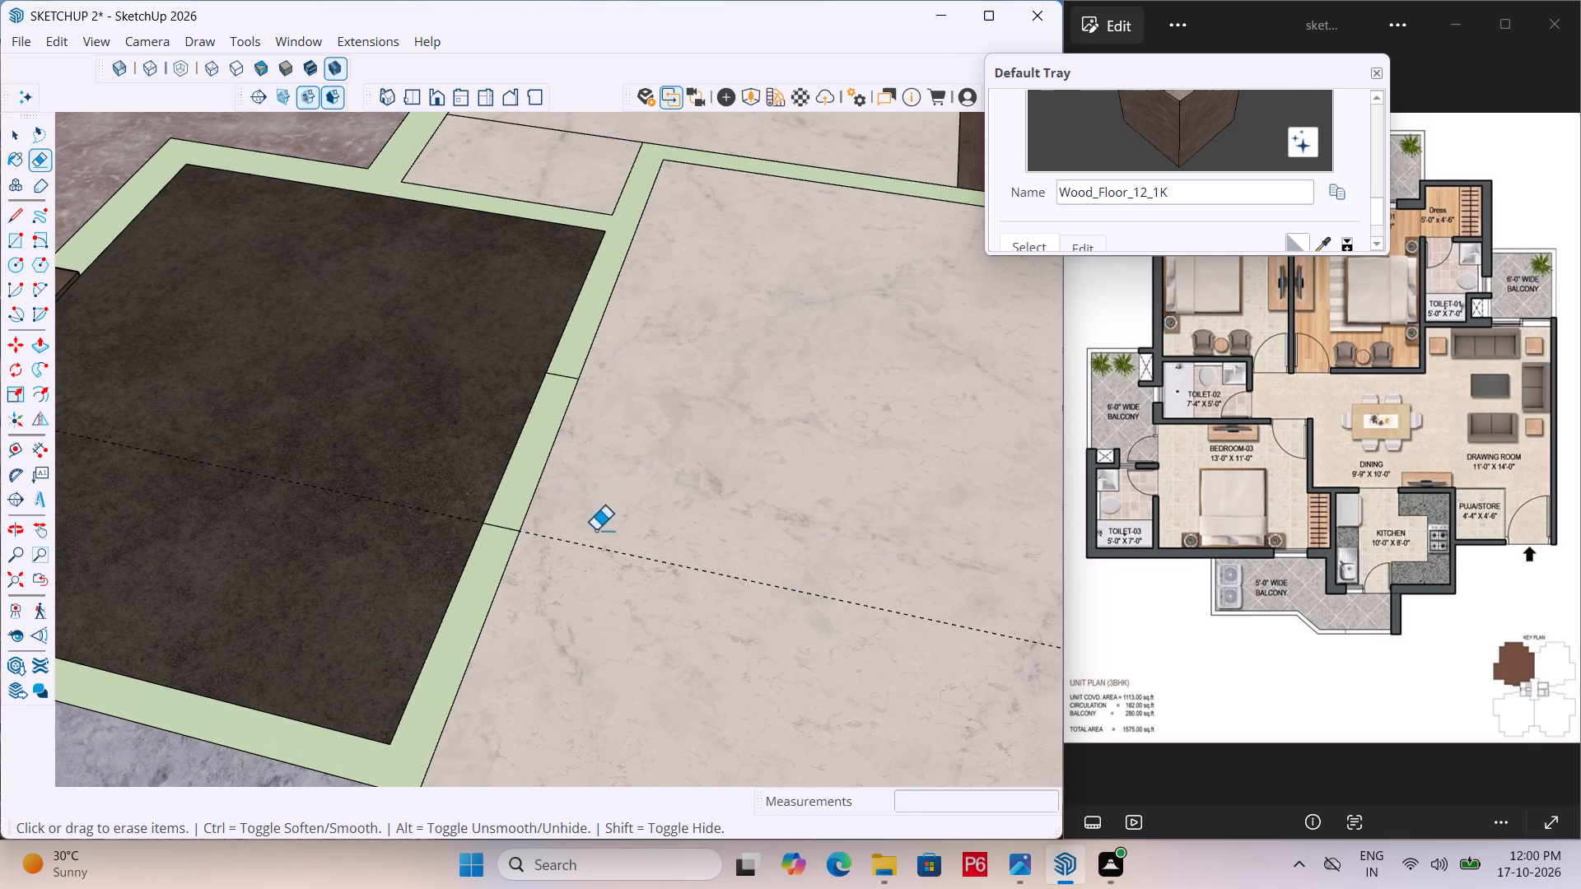
pyautogui.moveTo(595, 537); pyautogui.dragTo(595, 556)
pyautogui.hotkey('ctrl', 's')
pyautogui.hotkey('ctrl', 's')
pyautogui.hotkey('ctrl', 's')
pyautogui.hotkey('ctrl', 's')
pyautogui.keyDown('ctrl'); pyautogui.scroll(-3, 491, 325); pyautogui.keyUp('ctrl')
pyautogui.hotkey('ctrl', 's')
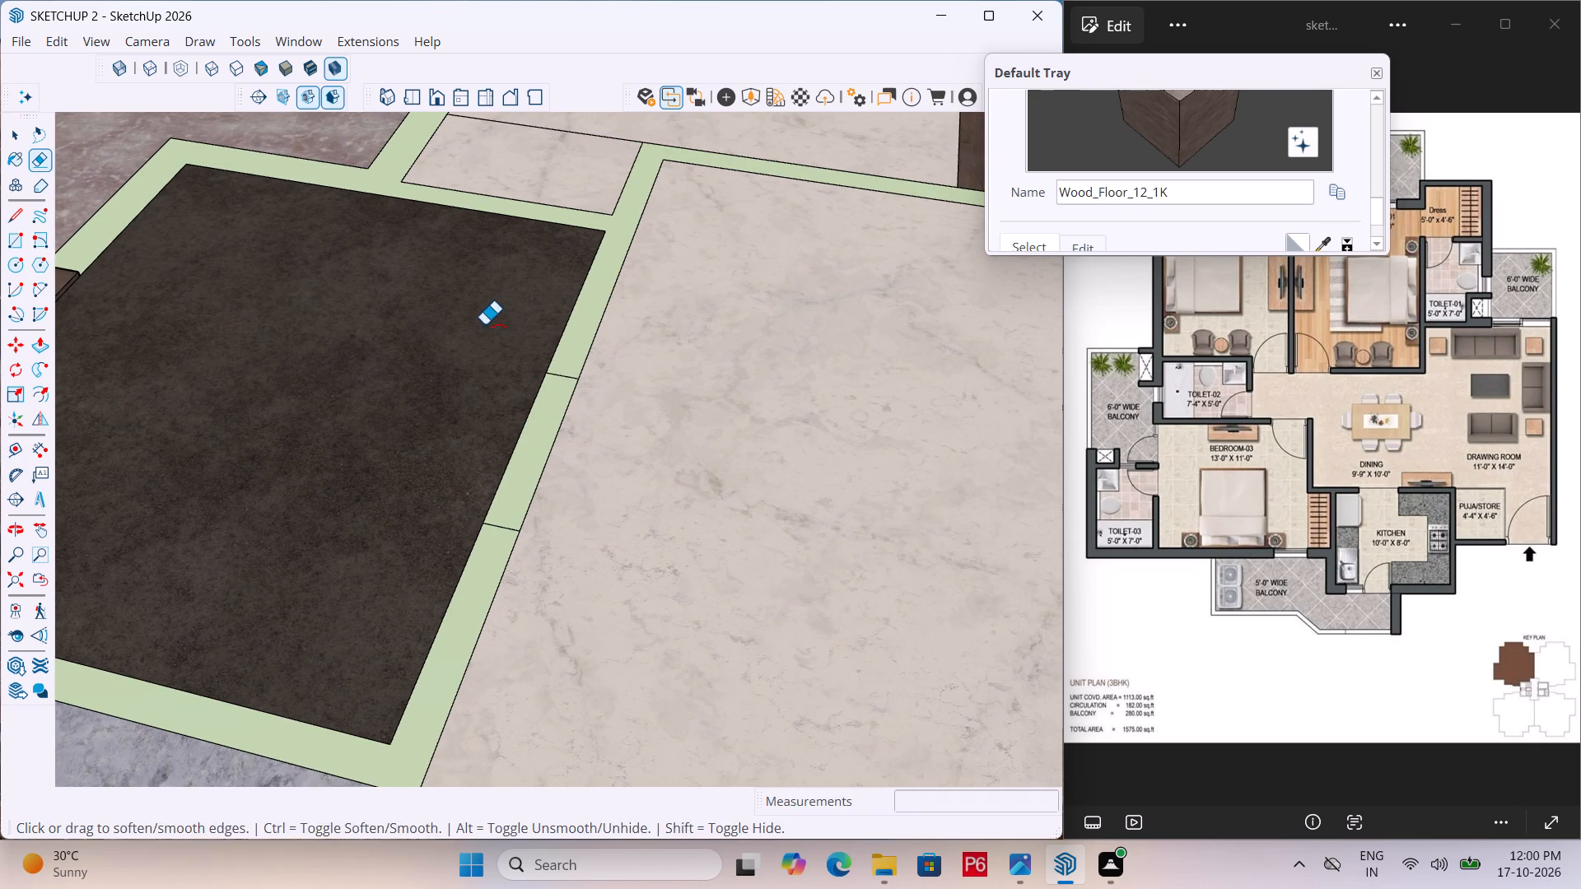
# Push/pull the sunken outer wall strip of the drawing room, between its outer-side threshold and the entrance corner, up 1".
pyautogui.scroll(-14, 524, 323)
pyautogui.moveTo(303, 510); pyautogui.dragTo(869, 483, button='middle')
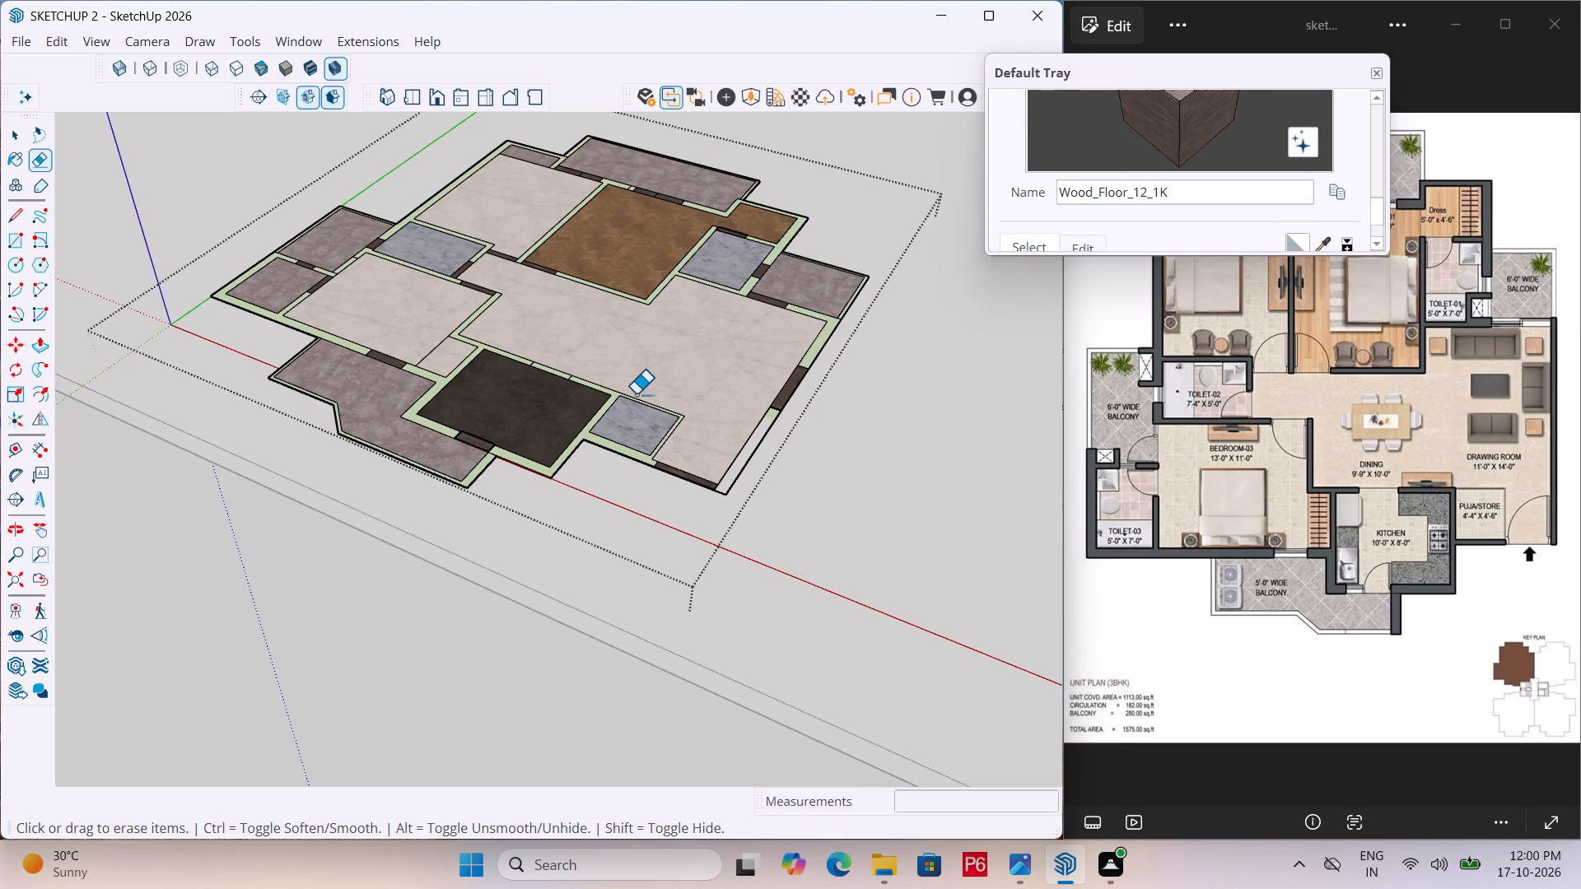
pyautogui.scroll(3, 751, 338)
pyautogui.scroll(9, 760, 488)
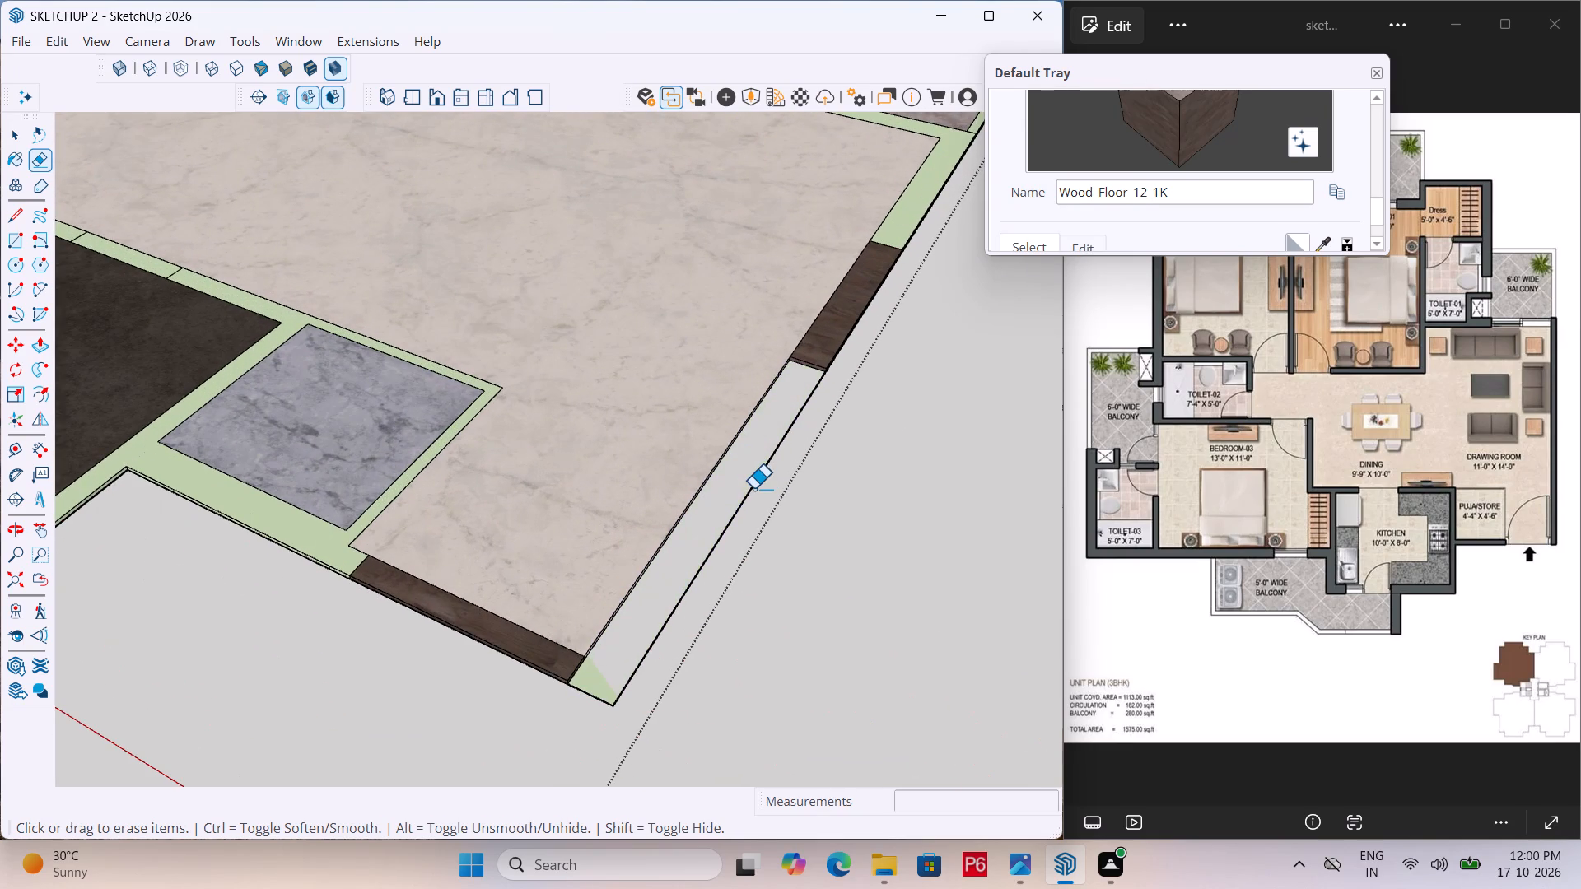
pyautogui.press('p')
pyautogui.click(713, 514)
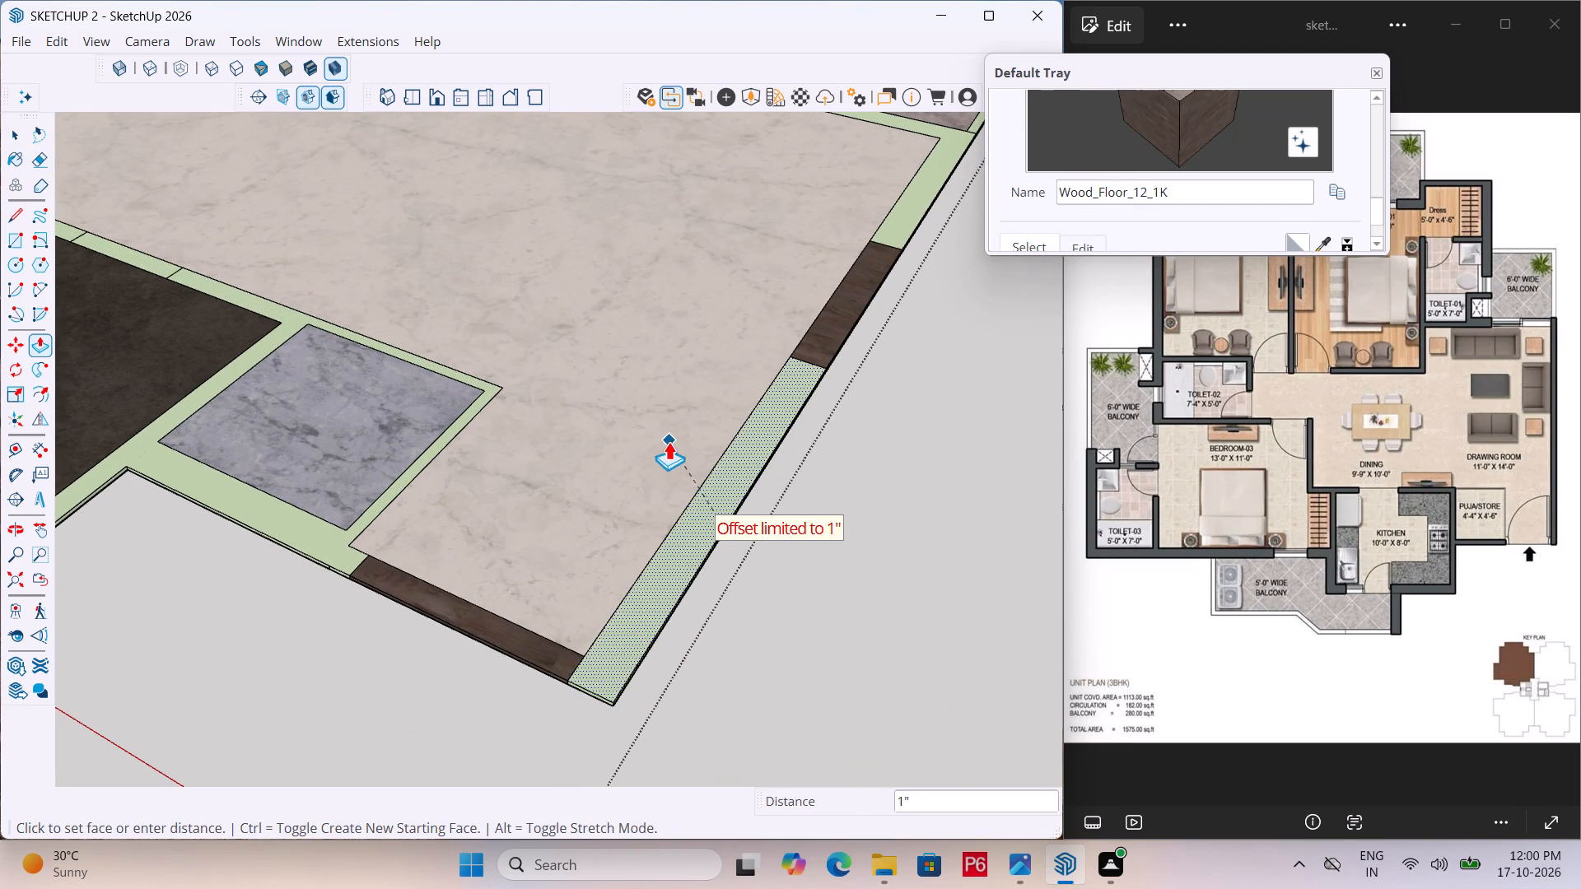
pyautogui.click(669, 441)
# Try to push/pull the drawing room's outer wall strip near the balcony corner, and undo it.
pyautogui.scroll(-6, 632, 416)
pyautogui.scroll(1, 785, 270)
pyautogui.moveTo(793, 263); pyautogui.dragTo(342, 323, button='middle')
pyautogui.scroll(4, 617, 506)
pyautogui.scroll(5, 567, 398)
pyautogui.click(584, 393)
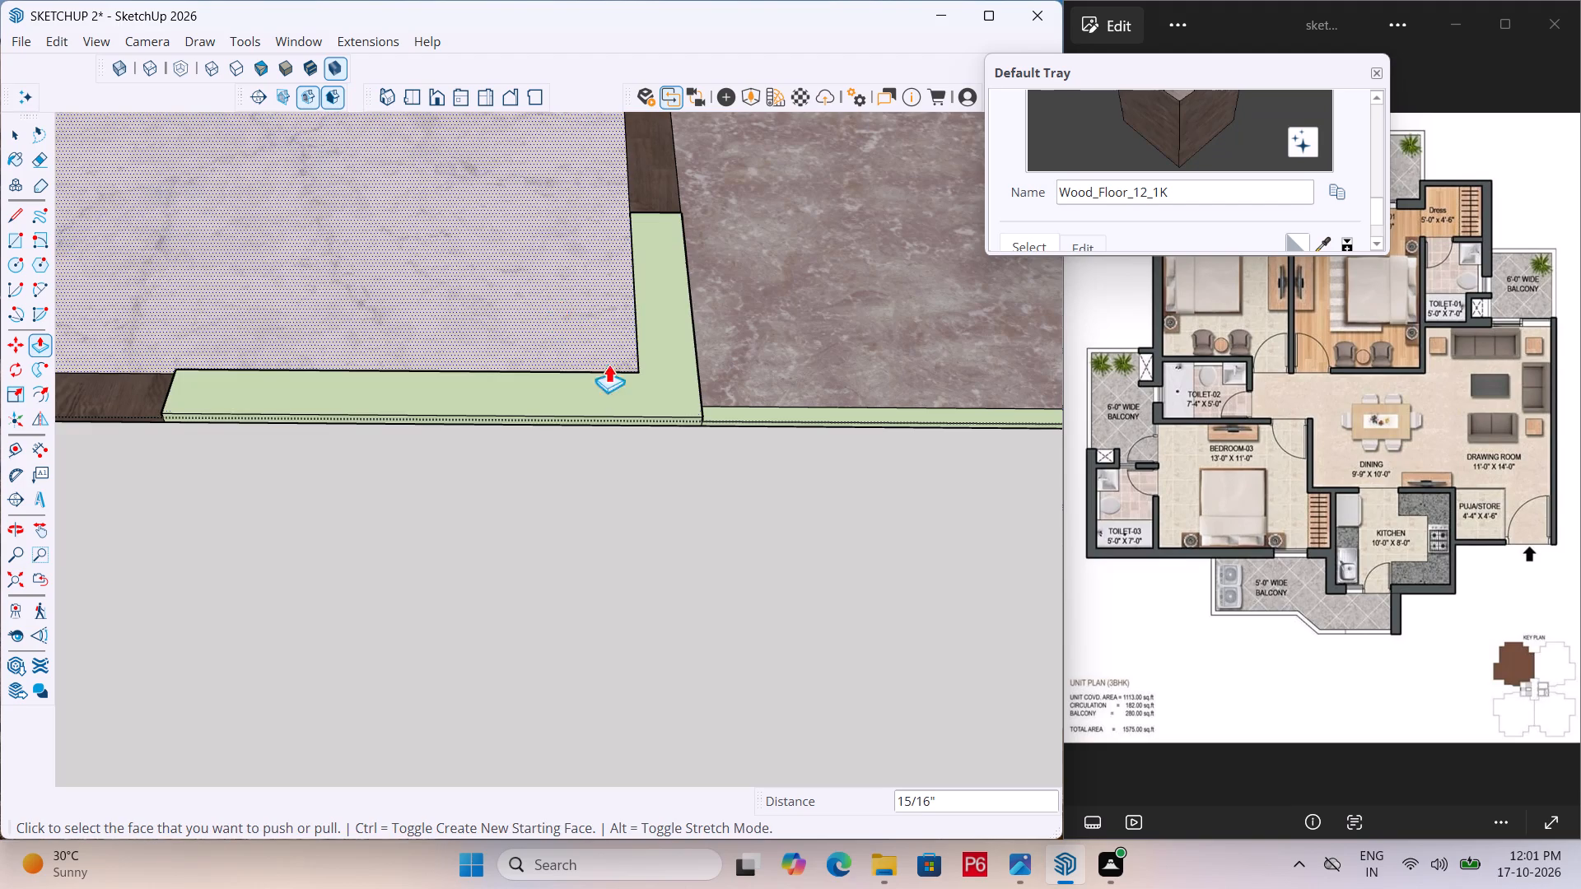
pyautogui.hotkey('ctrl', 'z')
# Push/pull the sunken perimeter wall strip of the balcony beside the wood-floored bedroom level with the adjoining wall.
pyautogui.scroll(-7, 651, 444)
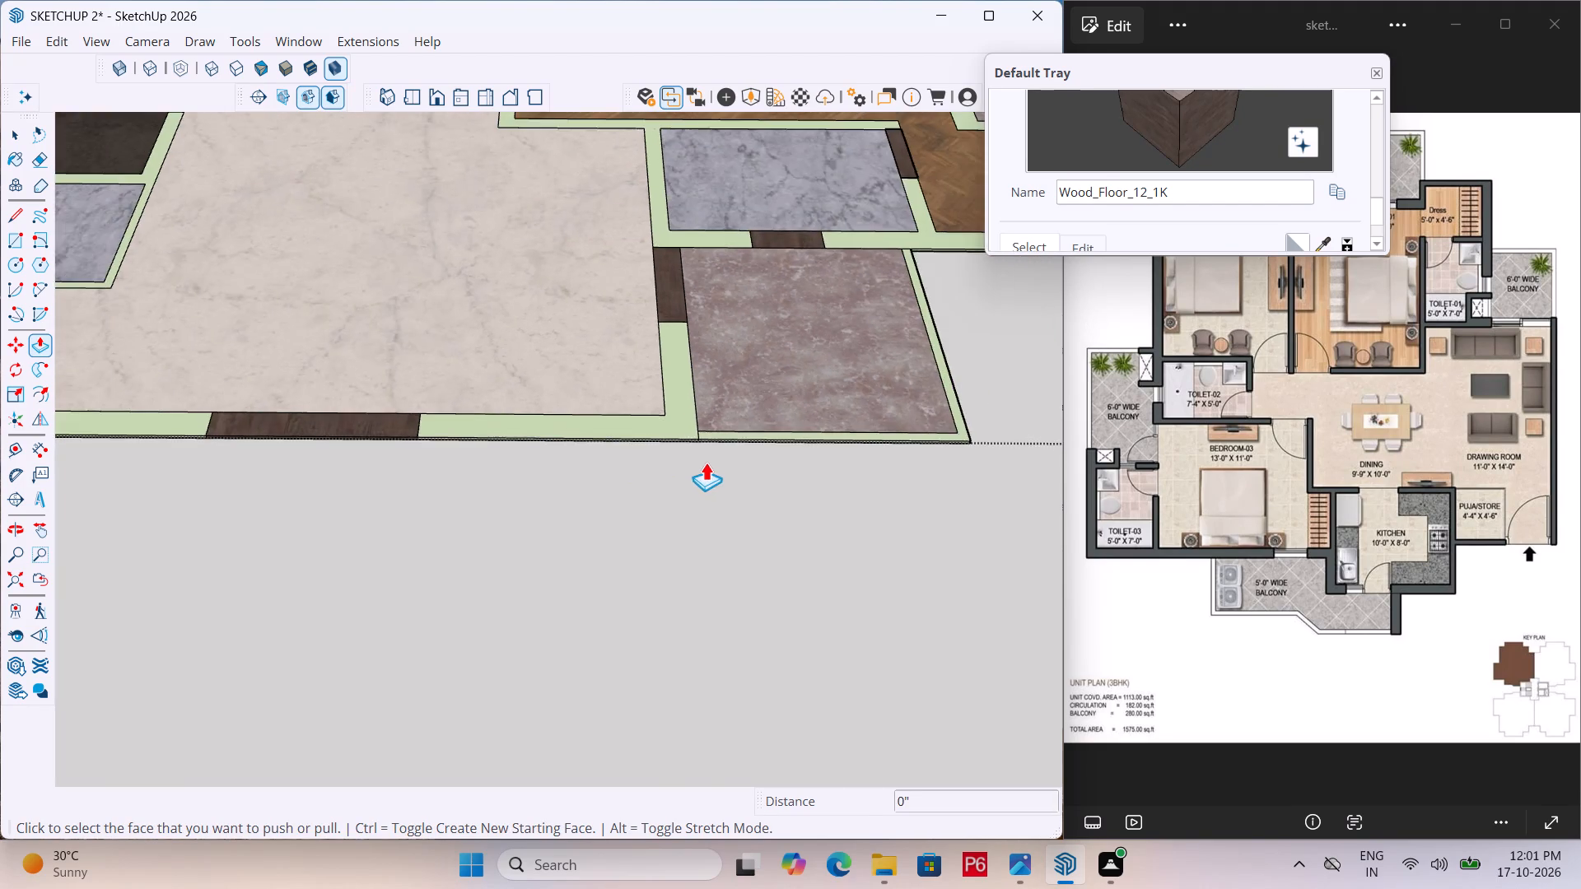
pyautogui.scroll(-5, 730, 453)
pyautogui.moveTo(504, 407); pyautogui.dragTo(936, 379, button='middle')
pyautogui.scroll(-5, 769, 440)
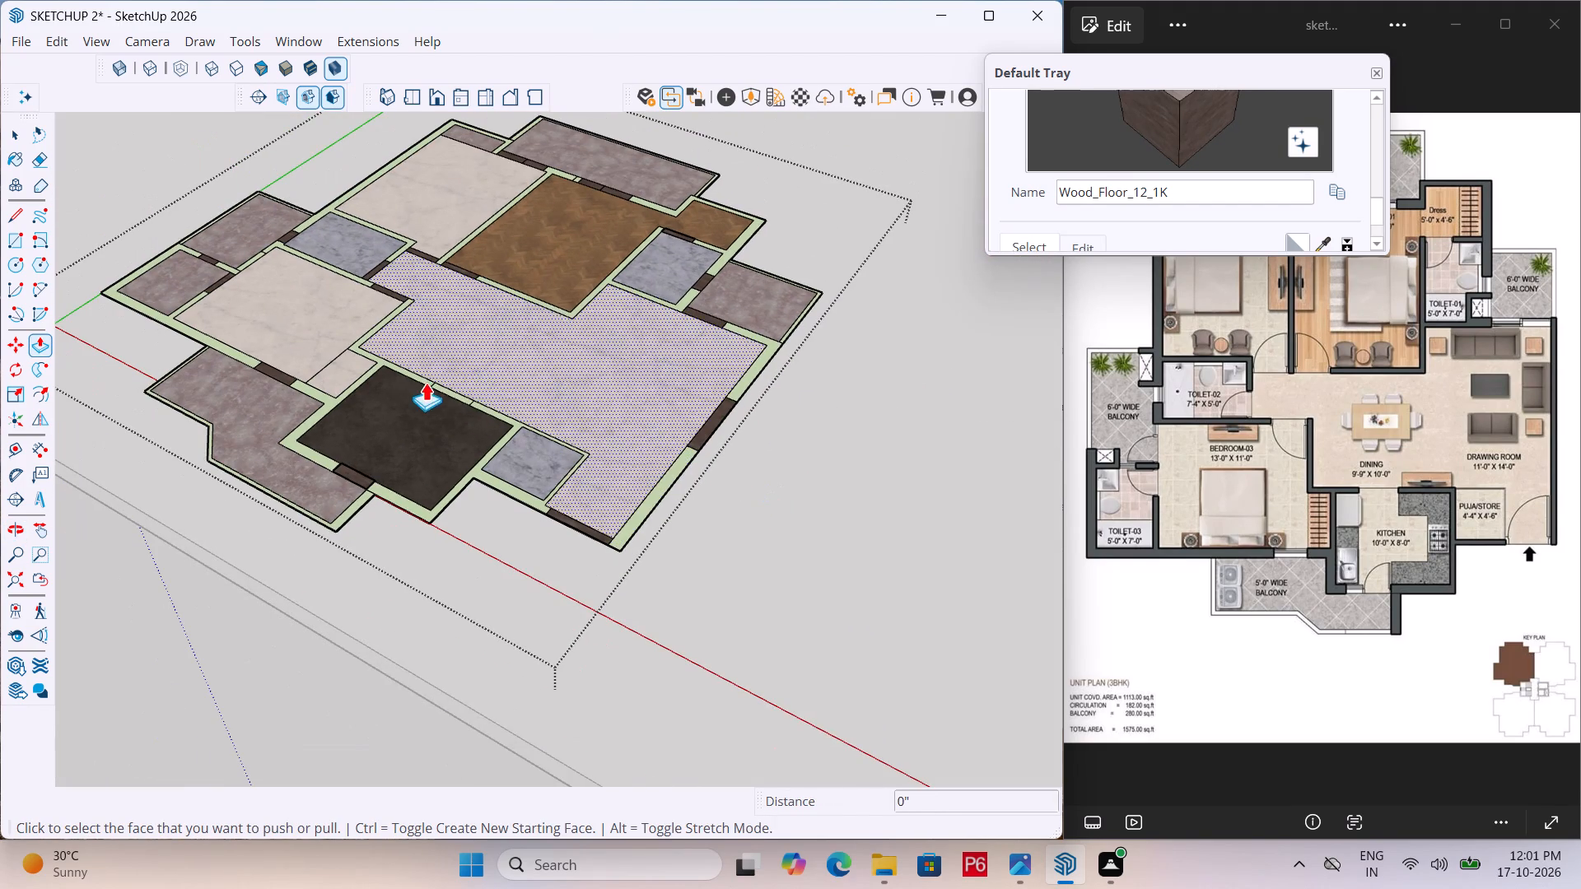
pyautogui.scroll(4, 663, 174)
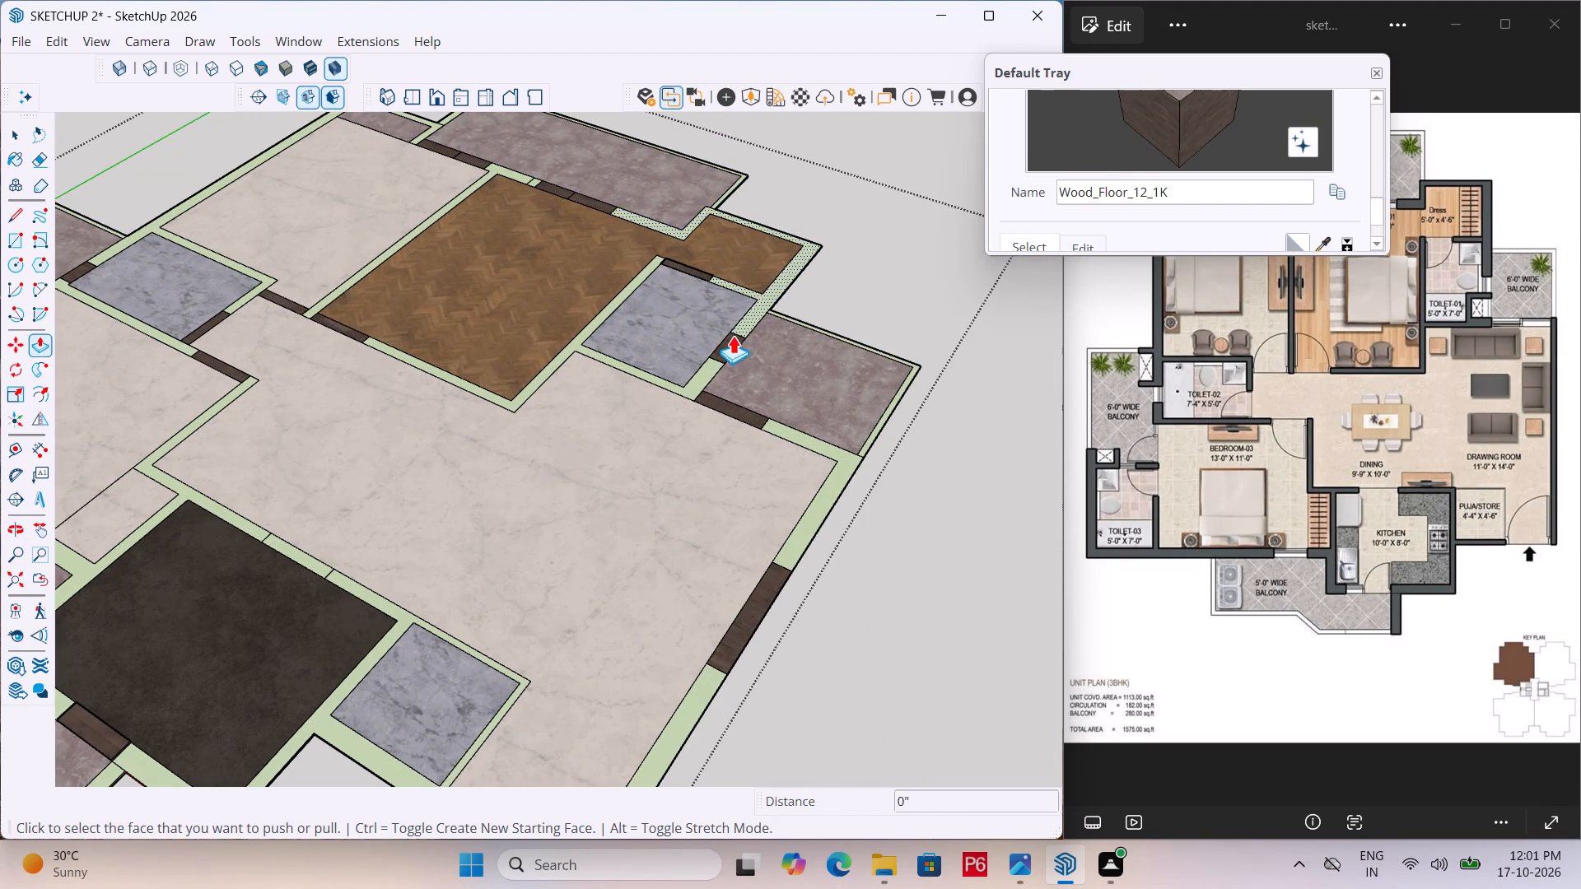
pyautogui.scroll(-5, 723, 412)
pyautogui.scroll(6, 729, 317)
pyautogui.scroll(2, 387, 150)
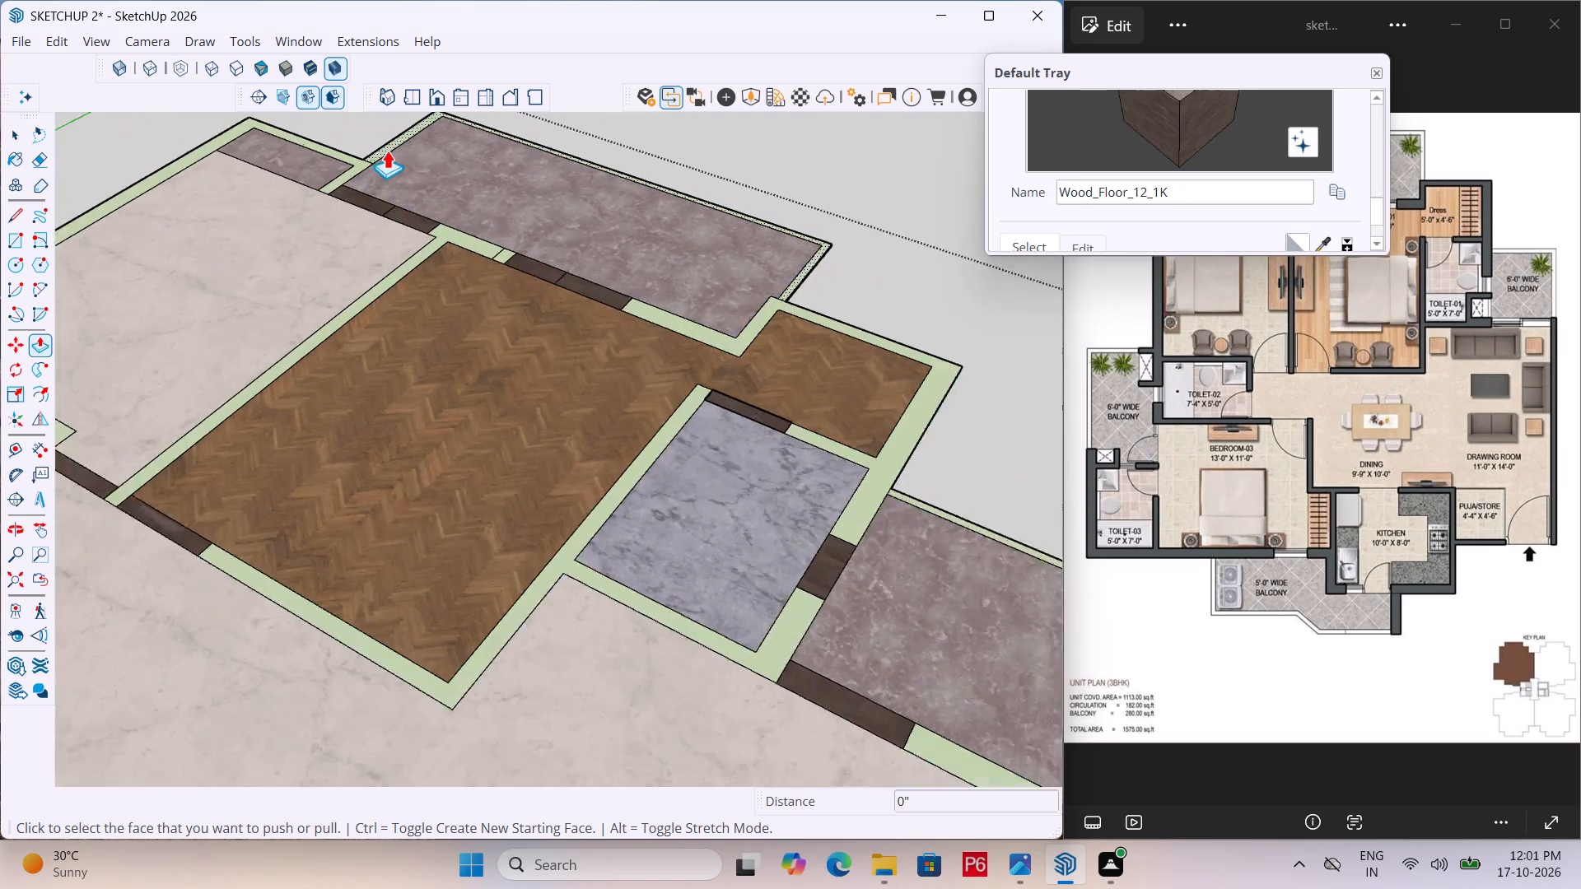
pyautogui.scroll(10, 387, 150)
pyautogui.click(356, 172)
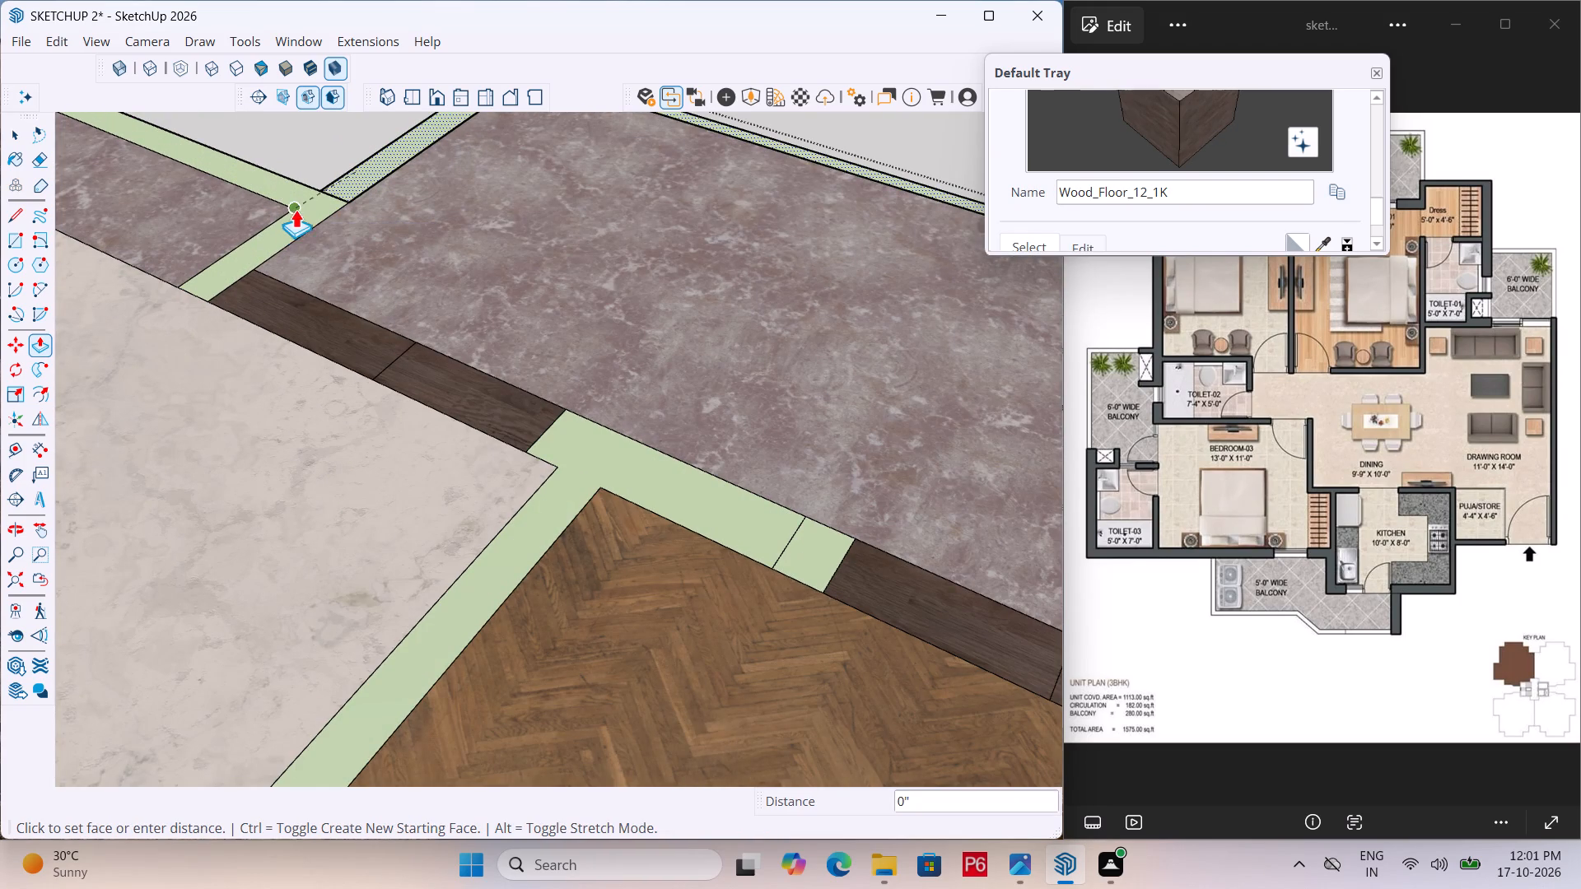
pyautogui.click(273, 217)
# Examine the wall strips around the wood-floored bedroom, toilet, balconies and the rest of the apartment for uneven heights.
pyautogui.scroll(-10, 343, 198)
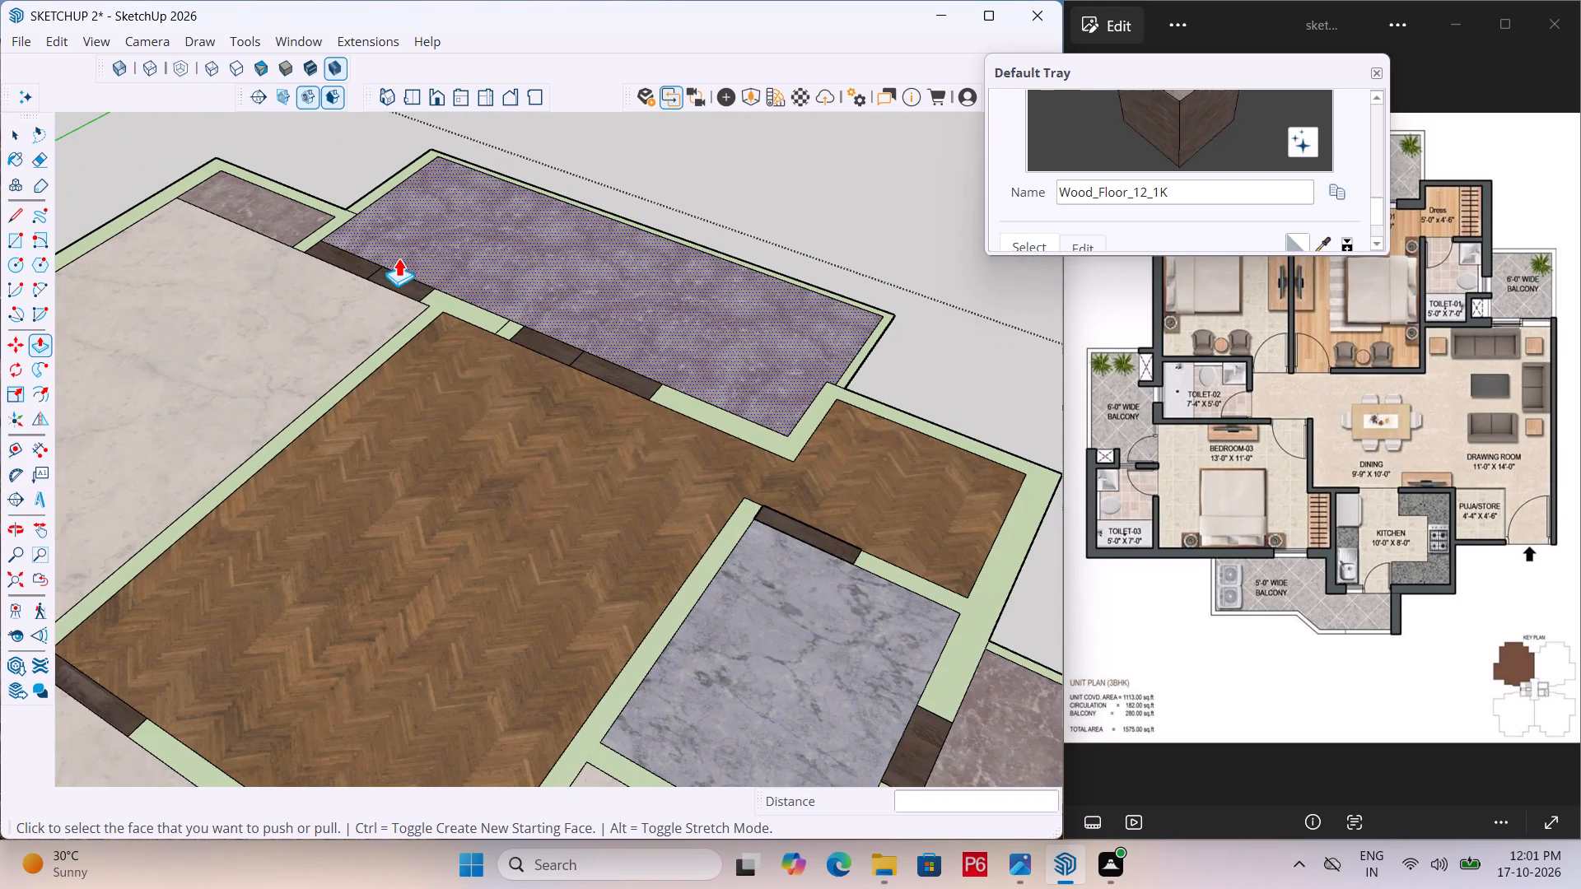
pyautogui.scroll(-2, 898, 349)
pyautogui.moveTo(876, 378); pyautogui.dragTo(150, 276, button='middle')
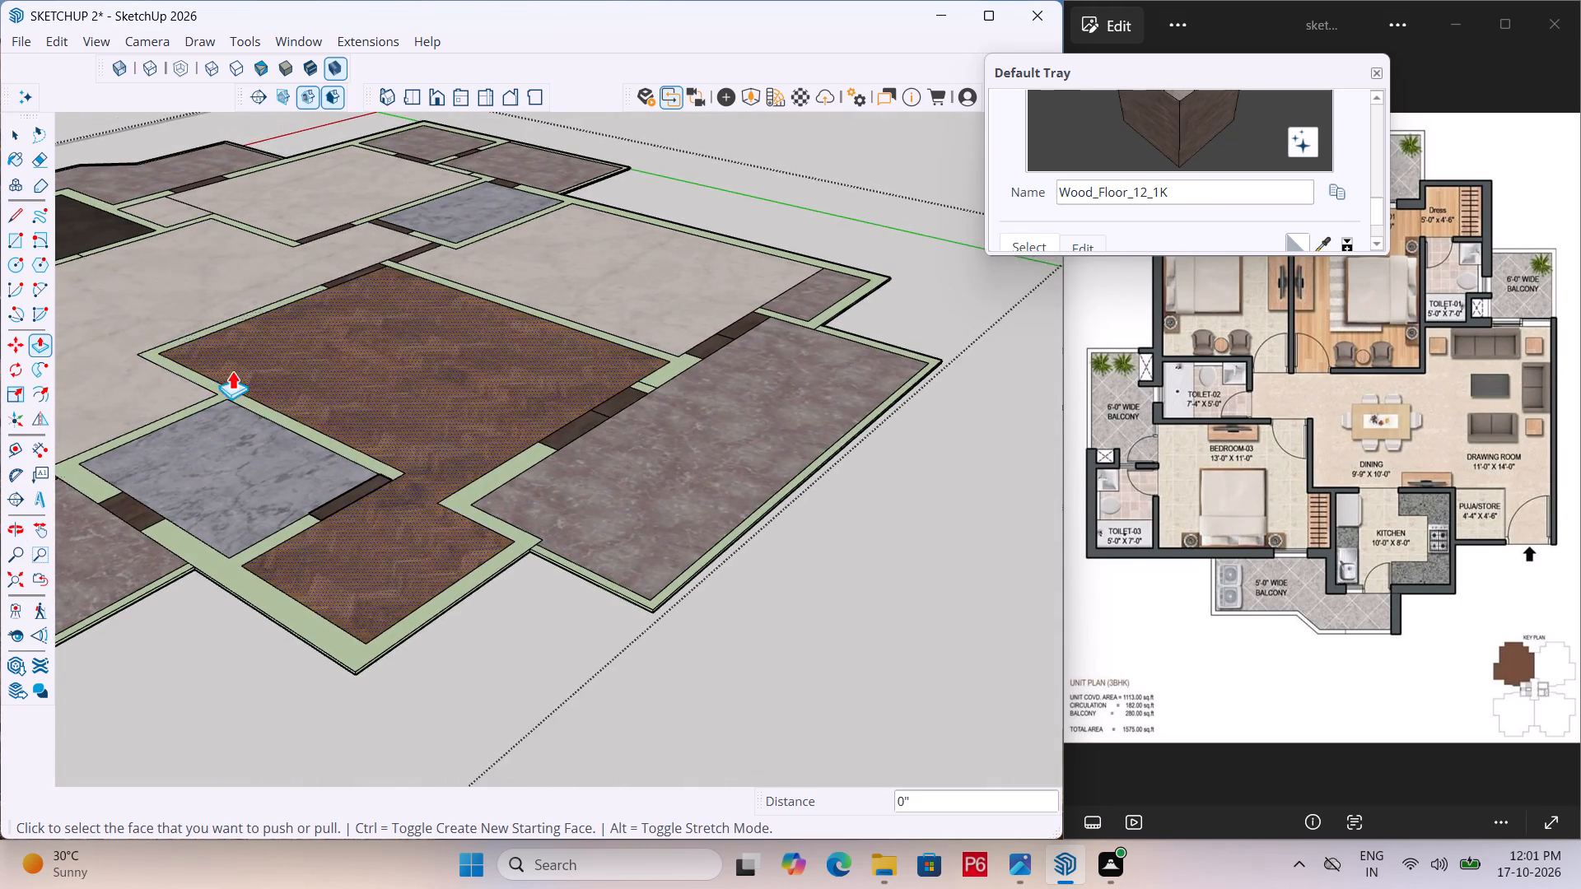
pyautogui.scroll(6, 380, 500)
pyautogui.scroll(-6, 720, 462)
pyautogui.scroll(-1, 125, 479)
pyautogui.moveTo(125, 479); pyautogui.dragTo(226, 475, button='middle')
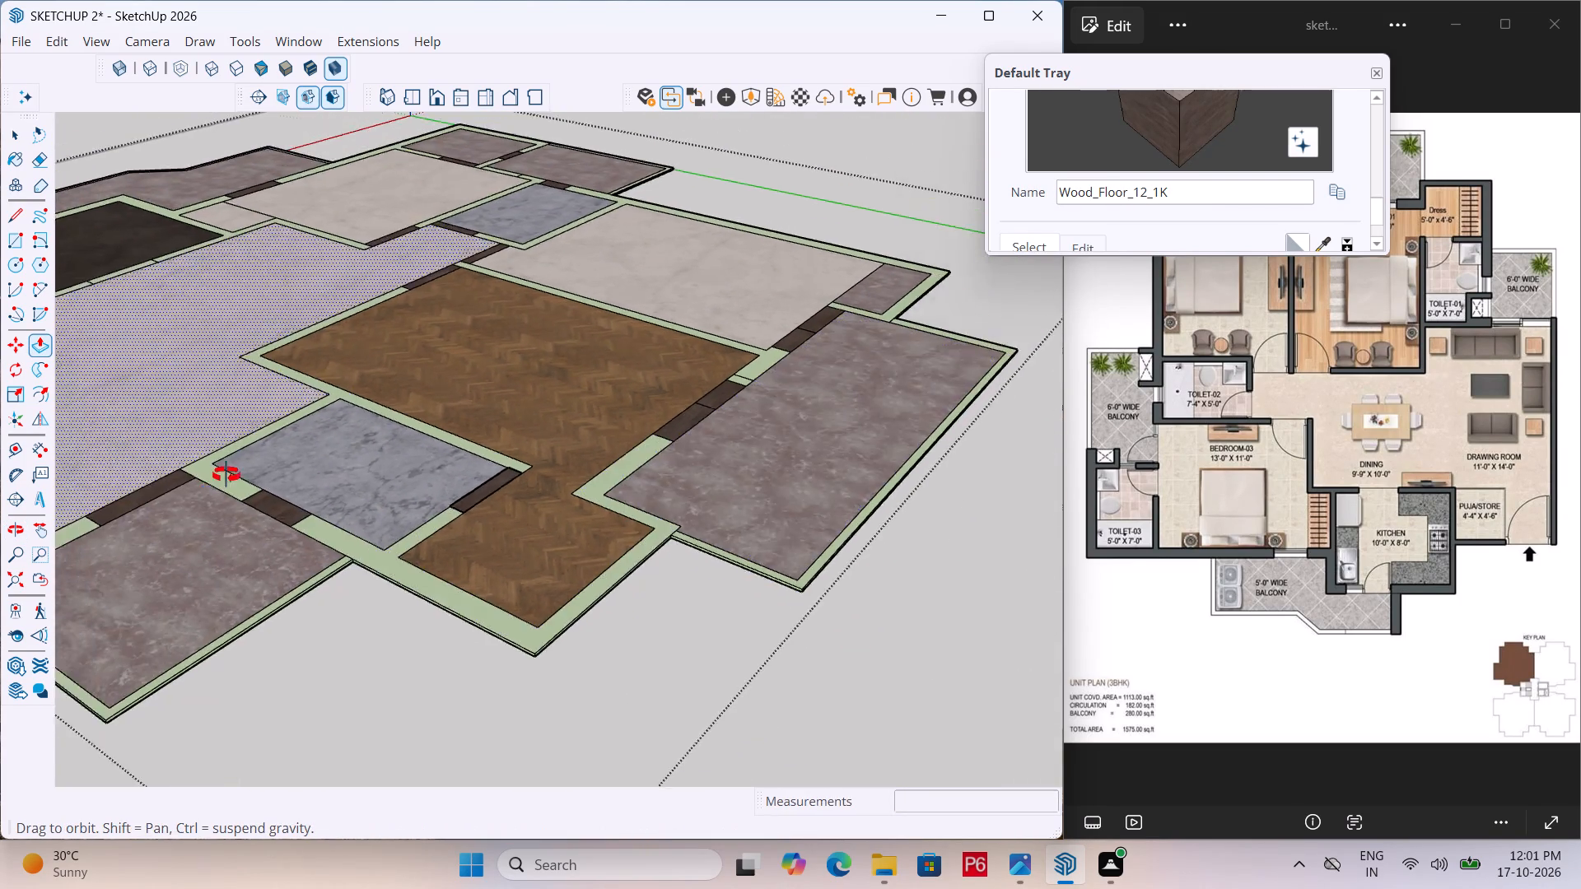
pyautogui.moveTo(226, 475); pyautogui.dragTo(784, 450, button='middle')
pyautogui.scroll(-10, 528, 404)
pyautogui.moveTo(510, 453); pyautogui.dragTo(506, 617, button='middle')
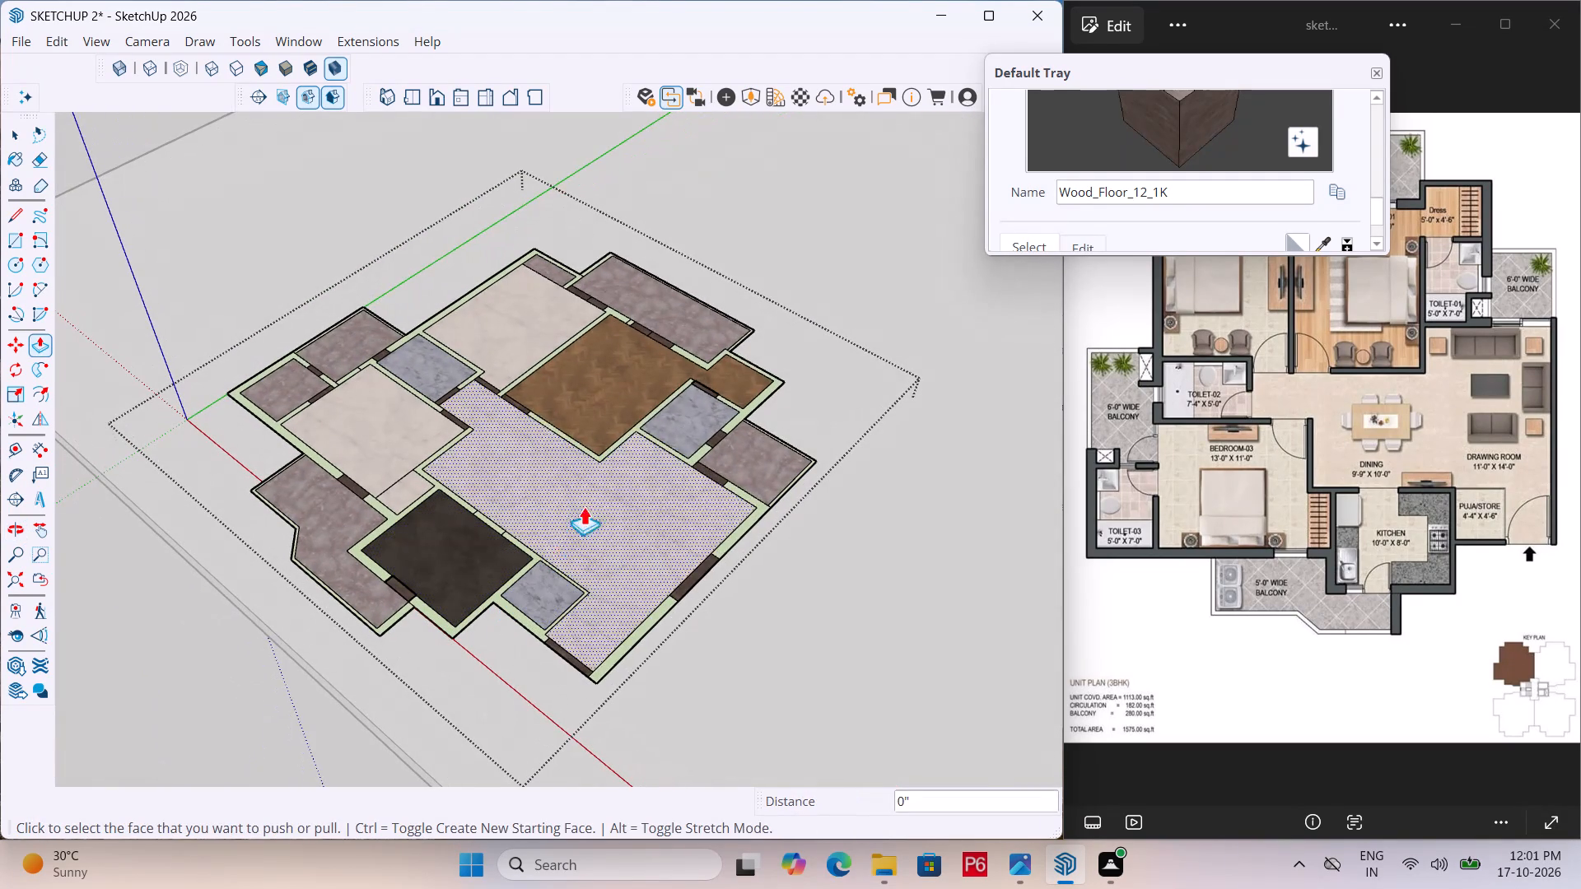
# Save the model and leave the editing of the apartment floor group.
pyautogui.hotkey('ctrl', 's')
pyautogui.hotkey('ctrl', 's')
pyautogui.hotkey('ctrl', 's')
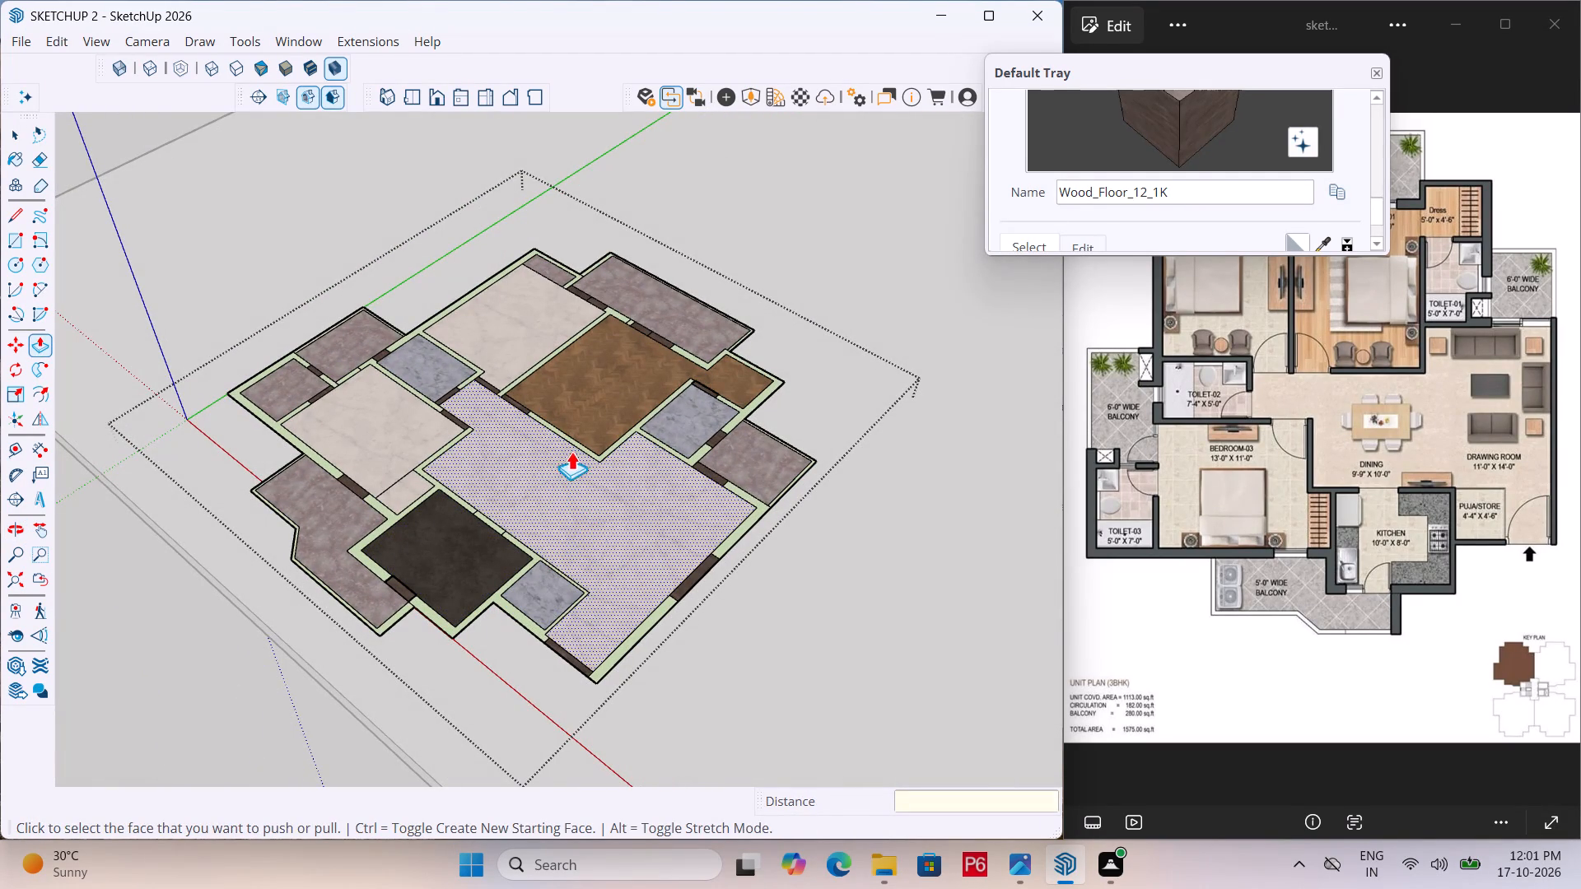
pyautogui.hotkey('ctrl', 's')
pyautogui.press('space')
pyautogui.click(900, 570)
# Show the whole apartment in top view and select the floor group.
pyautogui.scroll(-3, 921, 477)
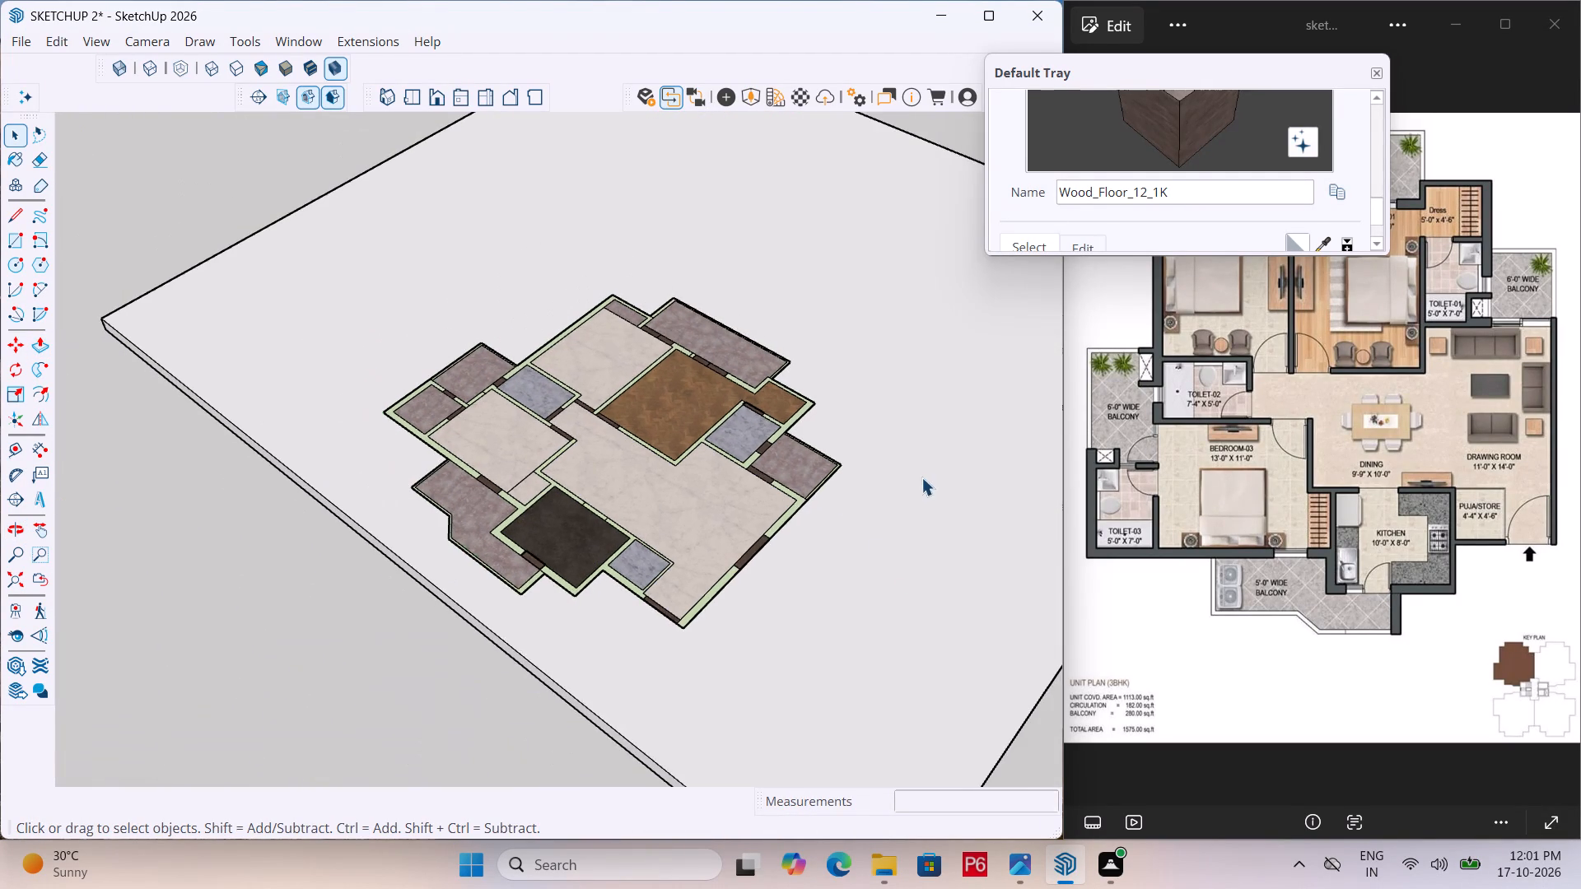
pyautogui.moveTo(747, 520); pyautogui.dragTo(784, 584, button='middle')
pyautogui.scroll(4, 796, 458)
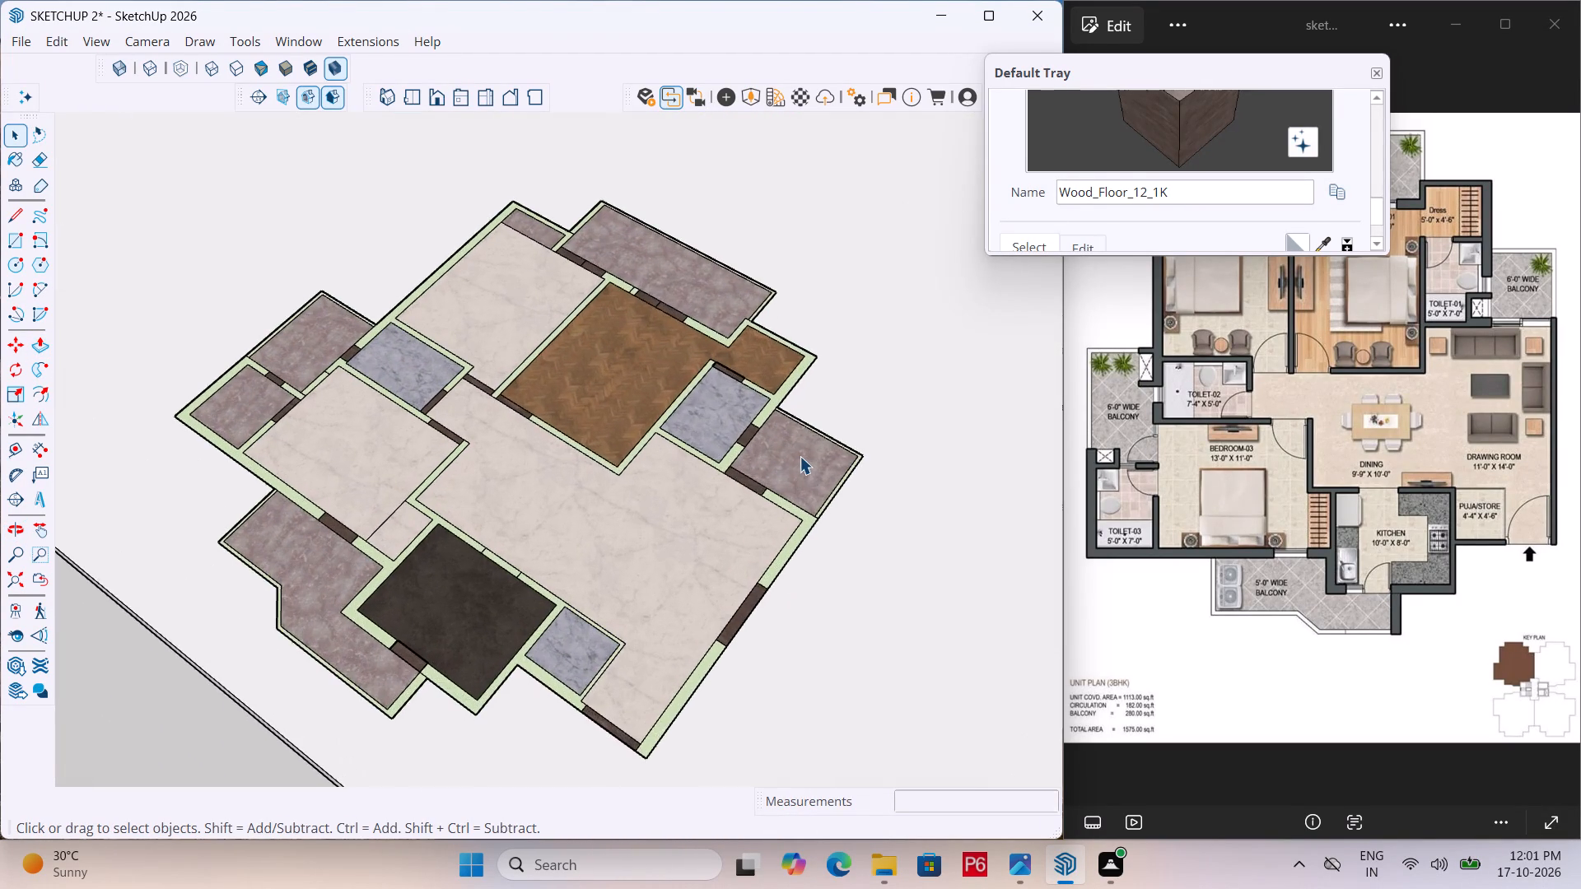
pyautogui.moveTo(790, 467); pyautogui.dragTo(937, 498, button='middle')
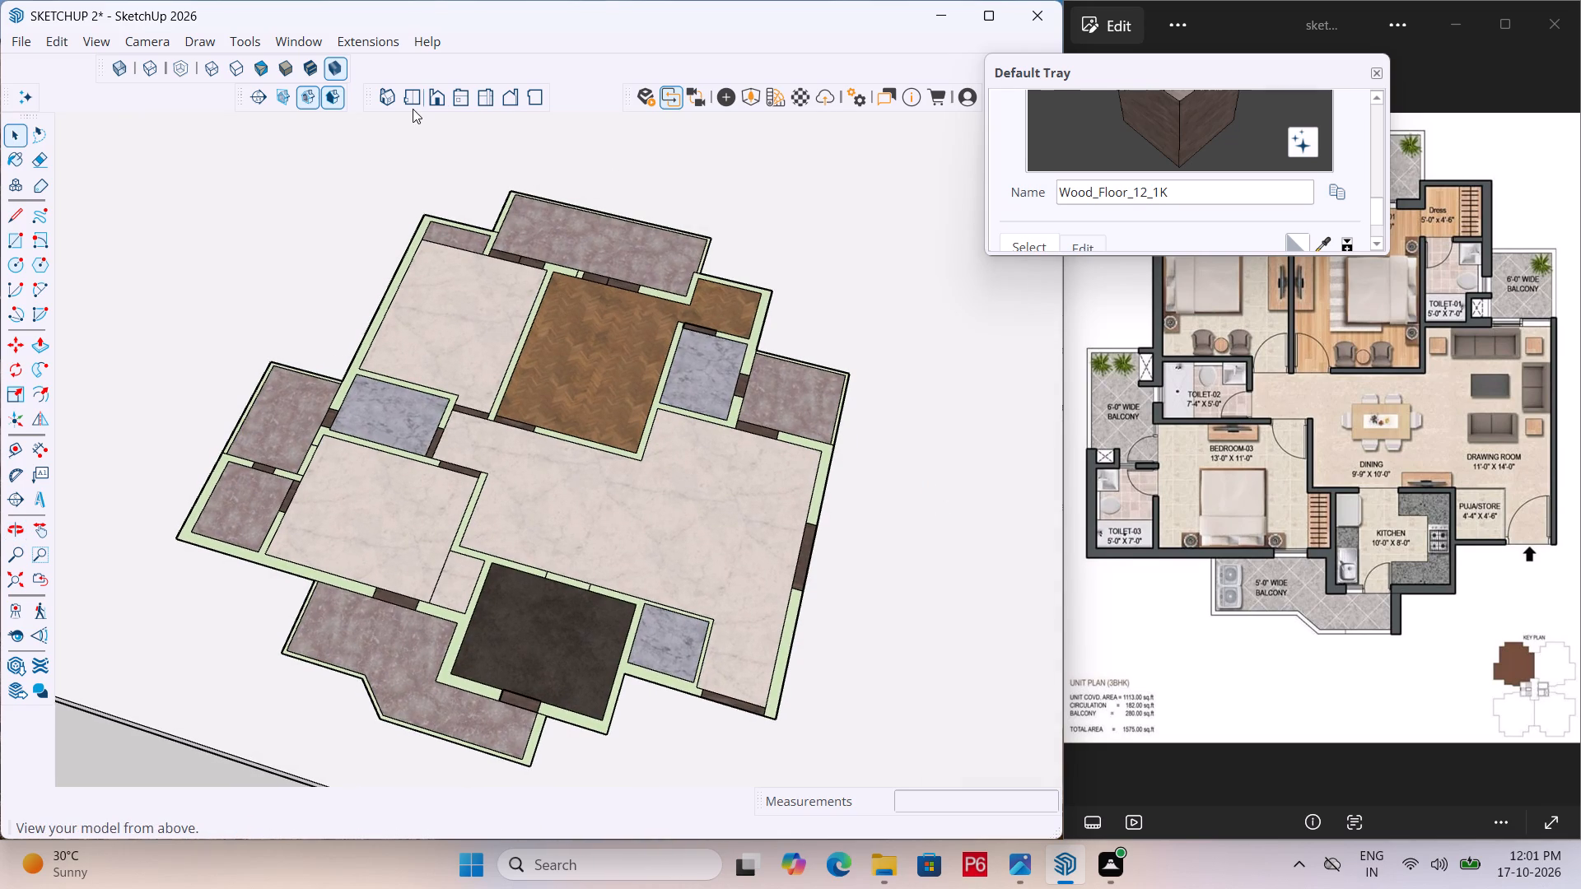
pyautogui.click(409, 104)
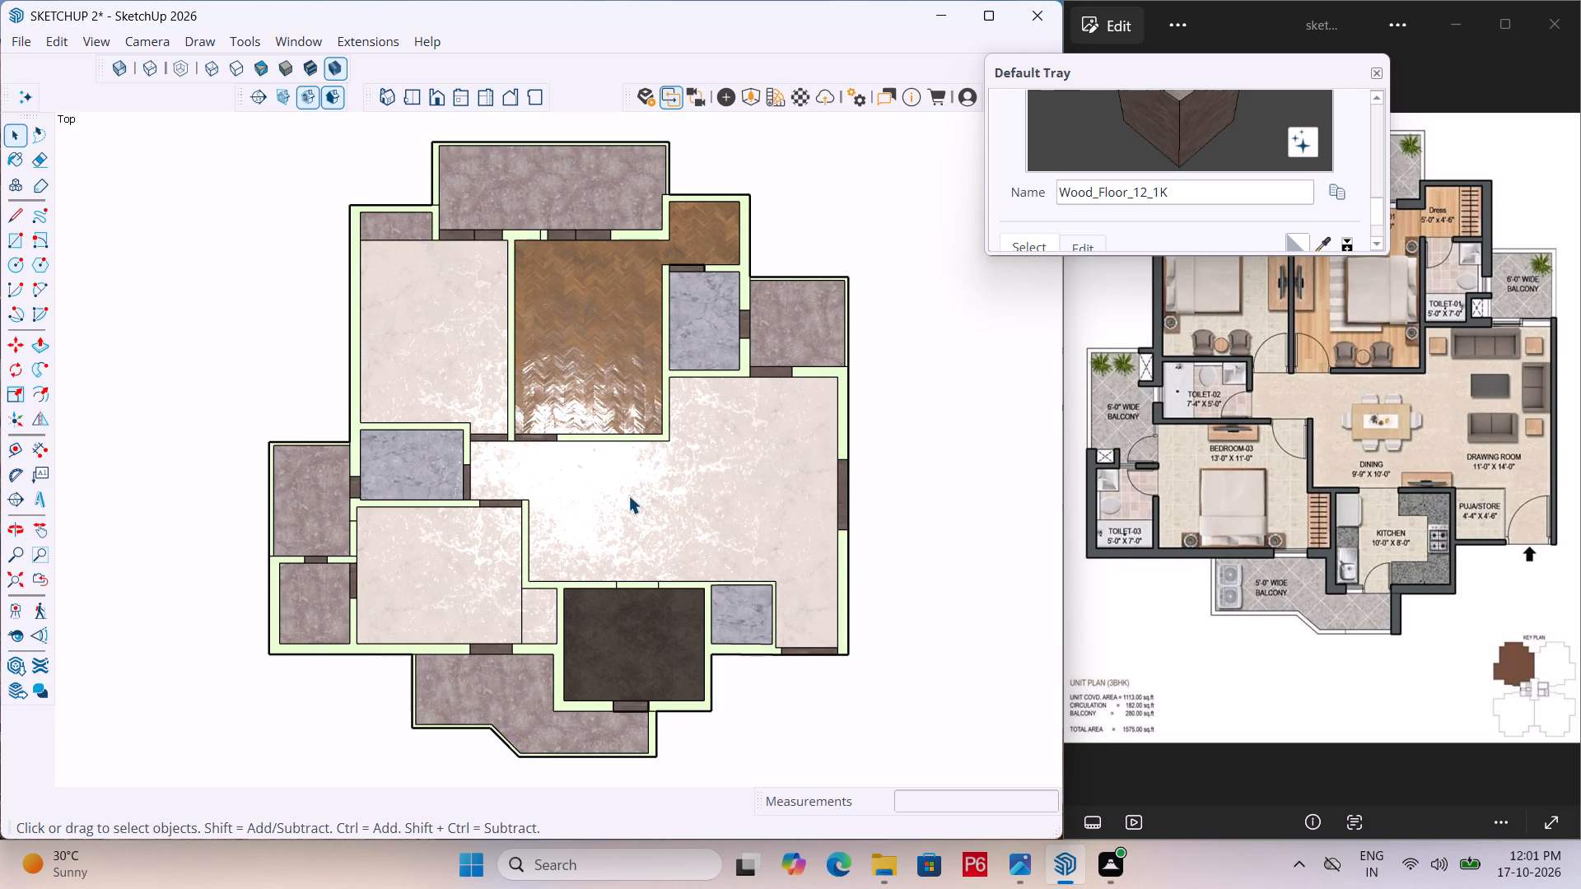
pyautogui.click(591, 489)
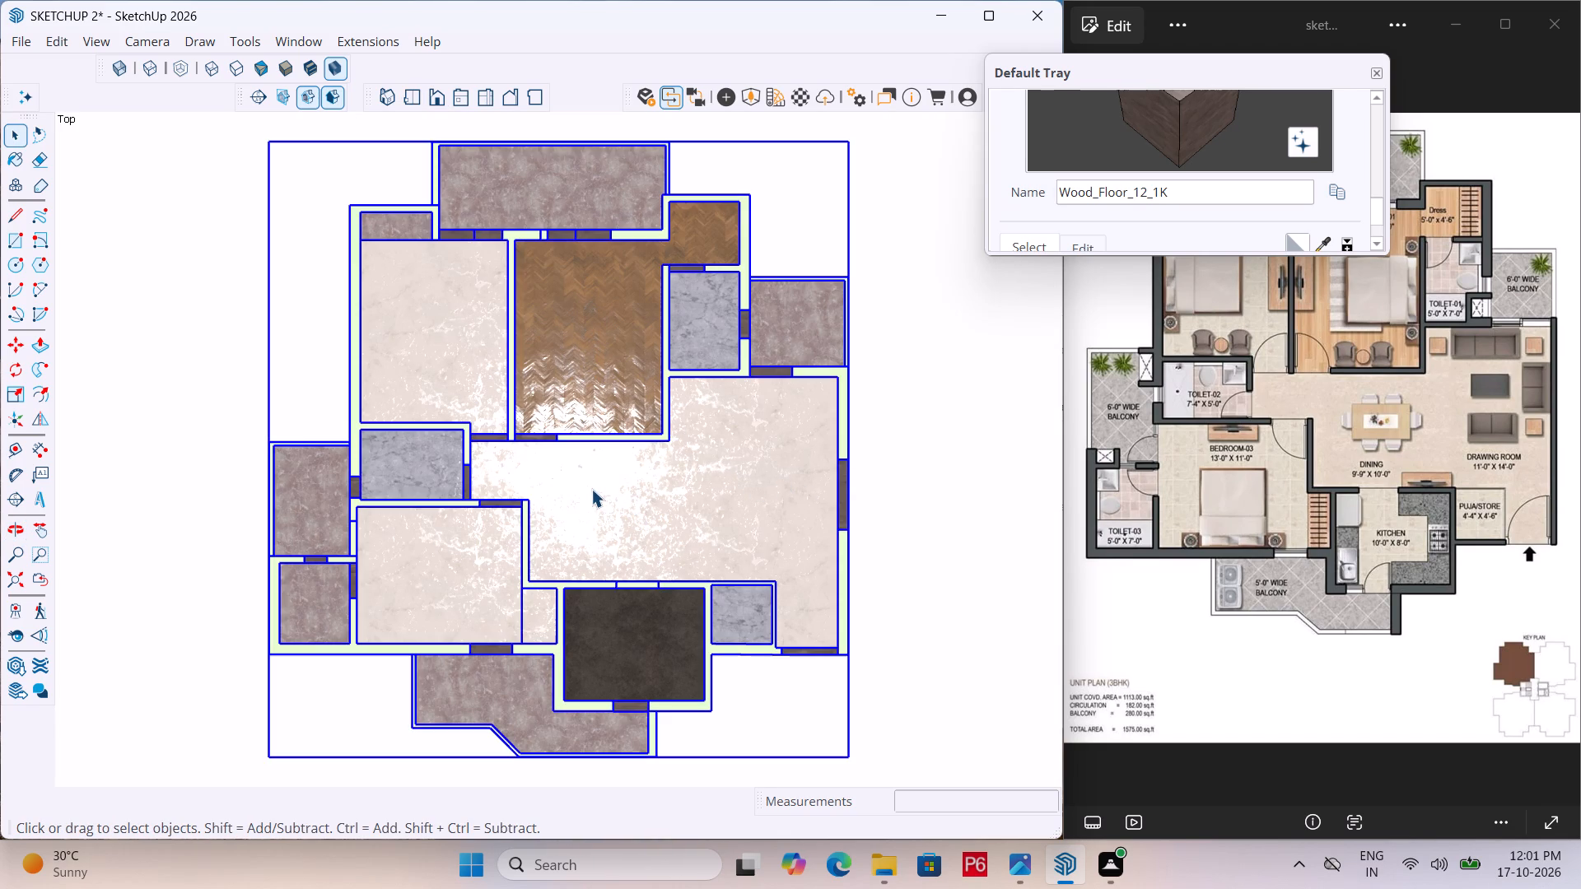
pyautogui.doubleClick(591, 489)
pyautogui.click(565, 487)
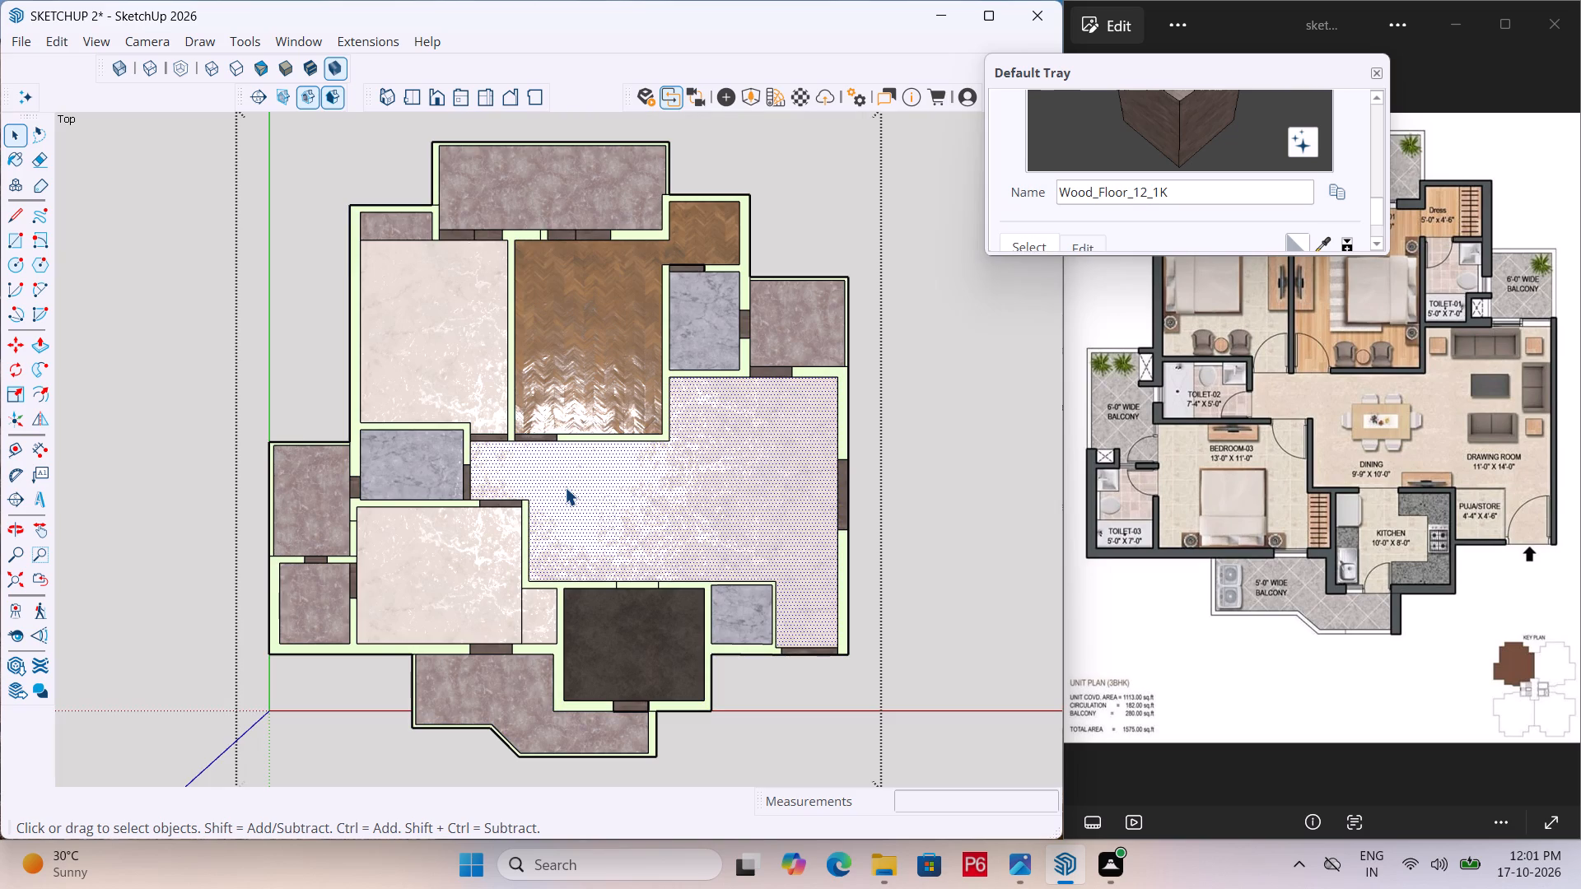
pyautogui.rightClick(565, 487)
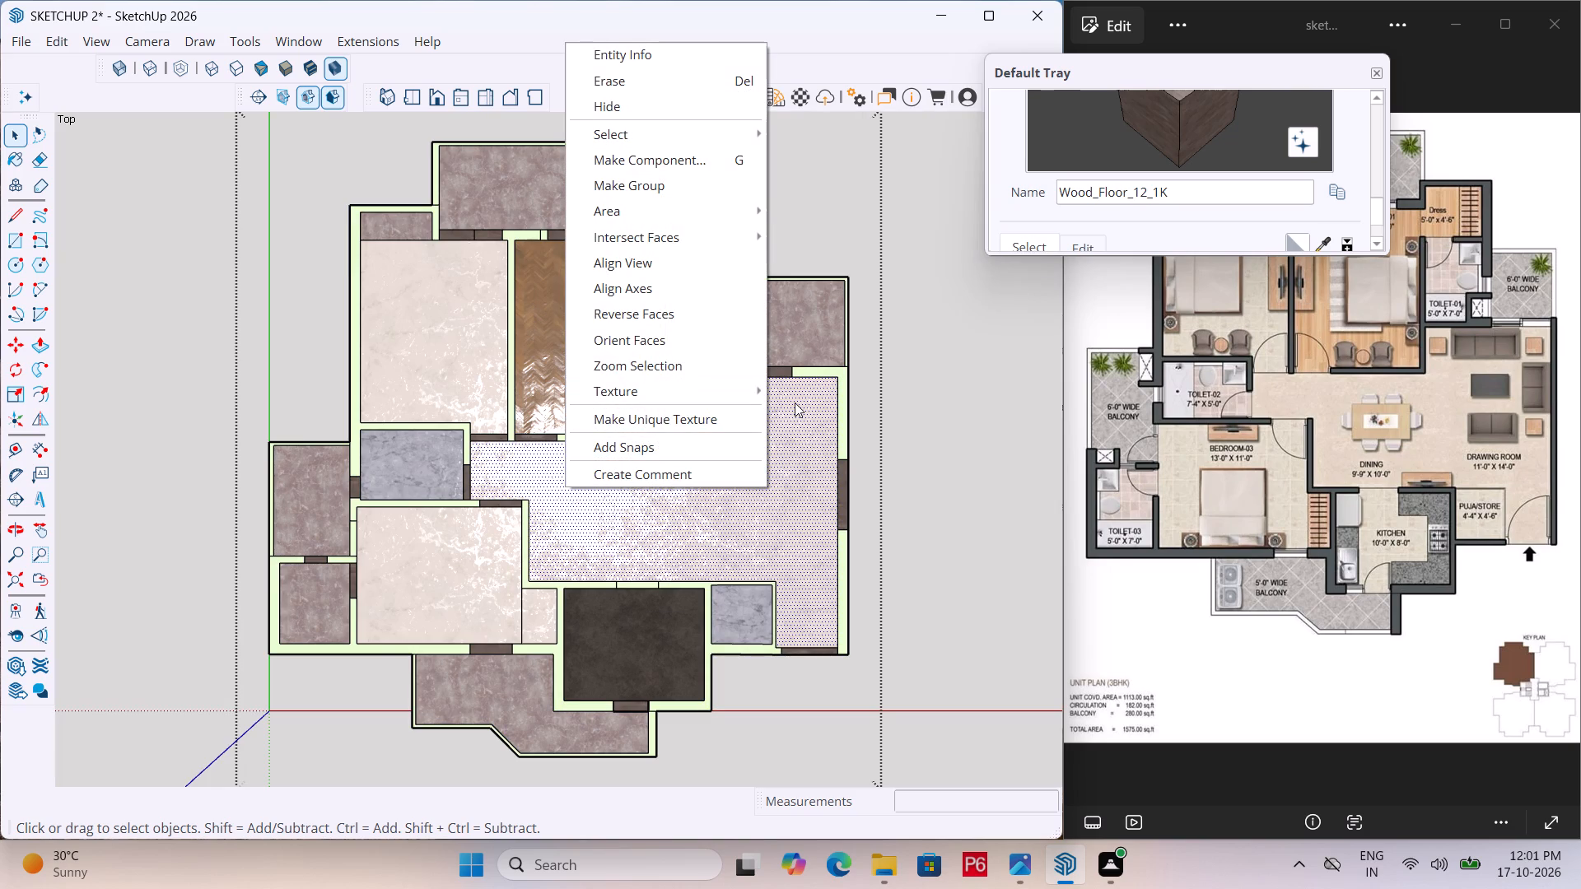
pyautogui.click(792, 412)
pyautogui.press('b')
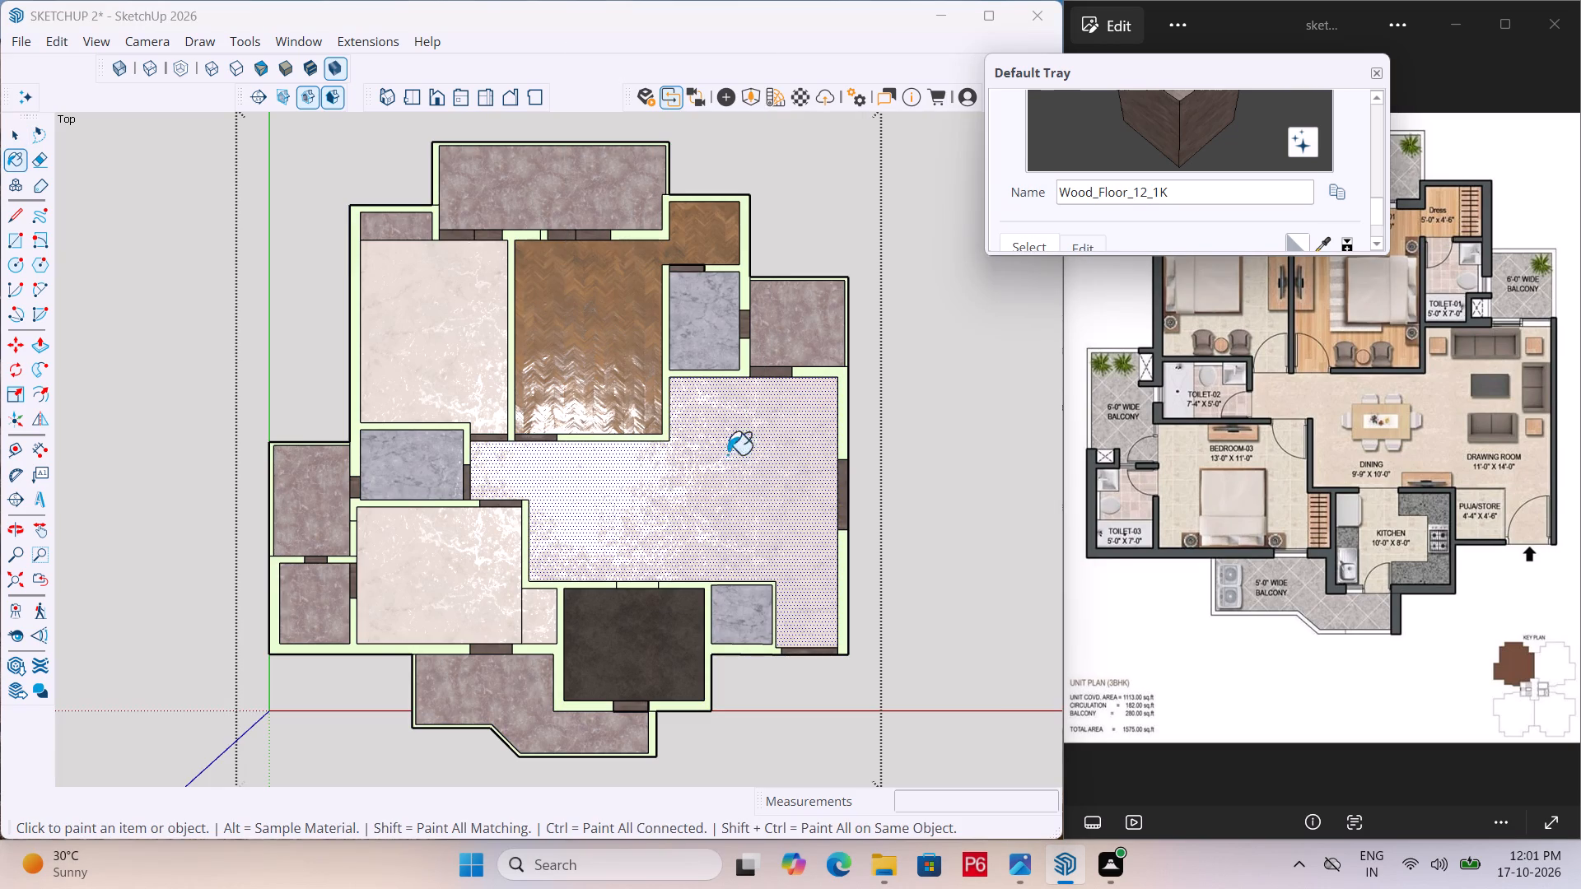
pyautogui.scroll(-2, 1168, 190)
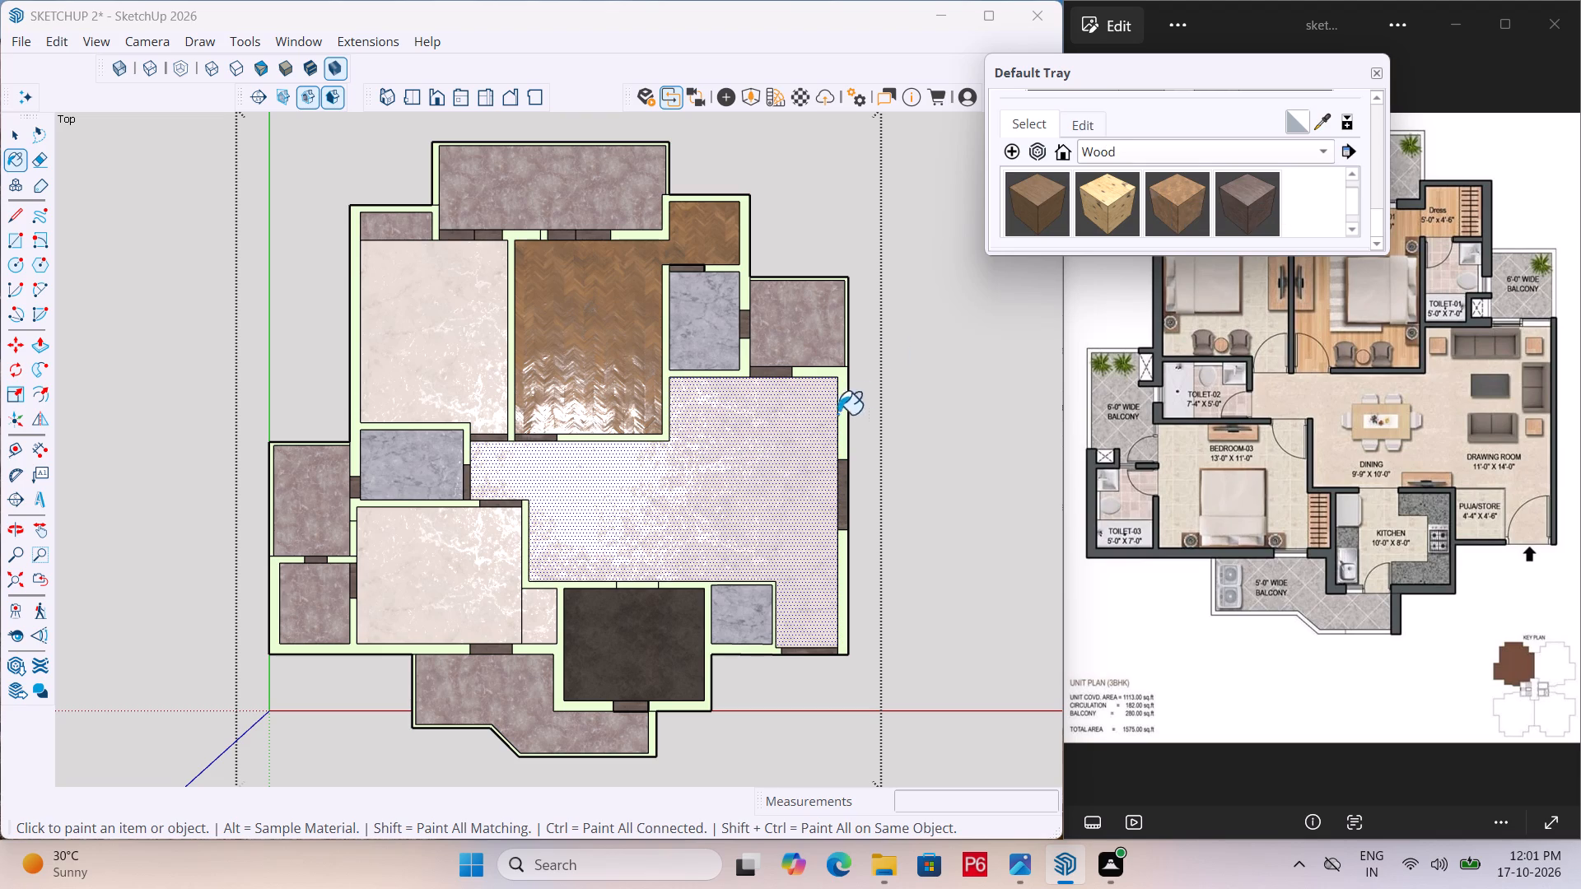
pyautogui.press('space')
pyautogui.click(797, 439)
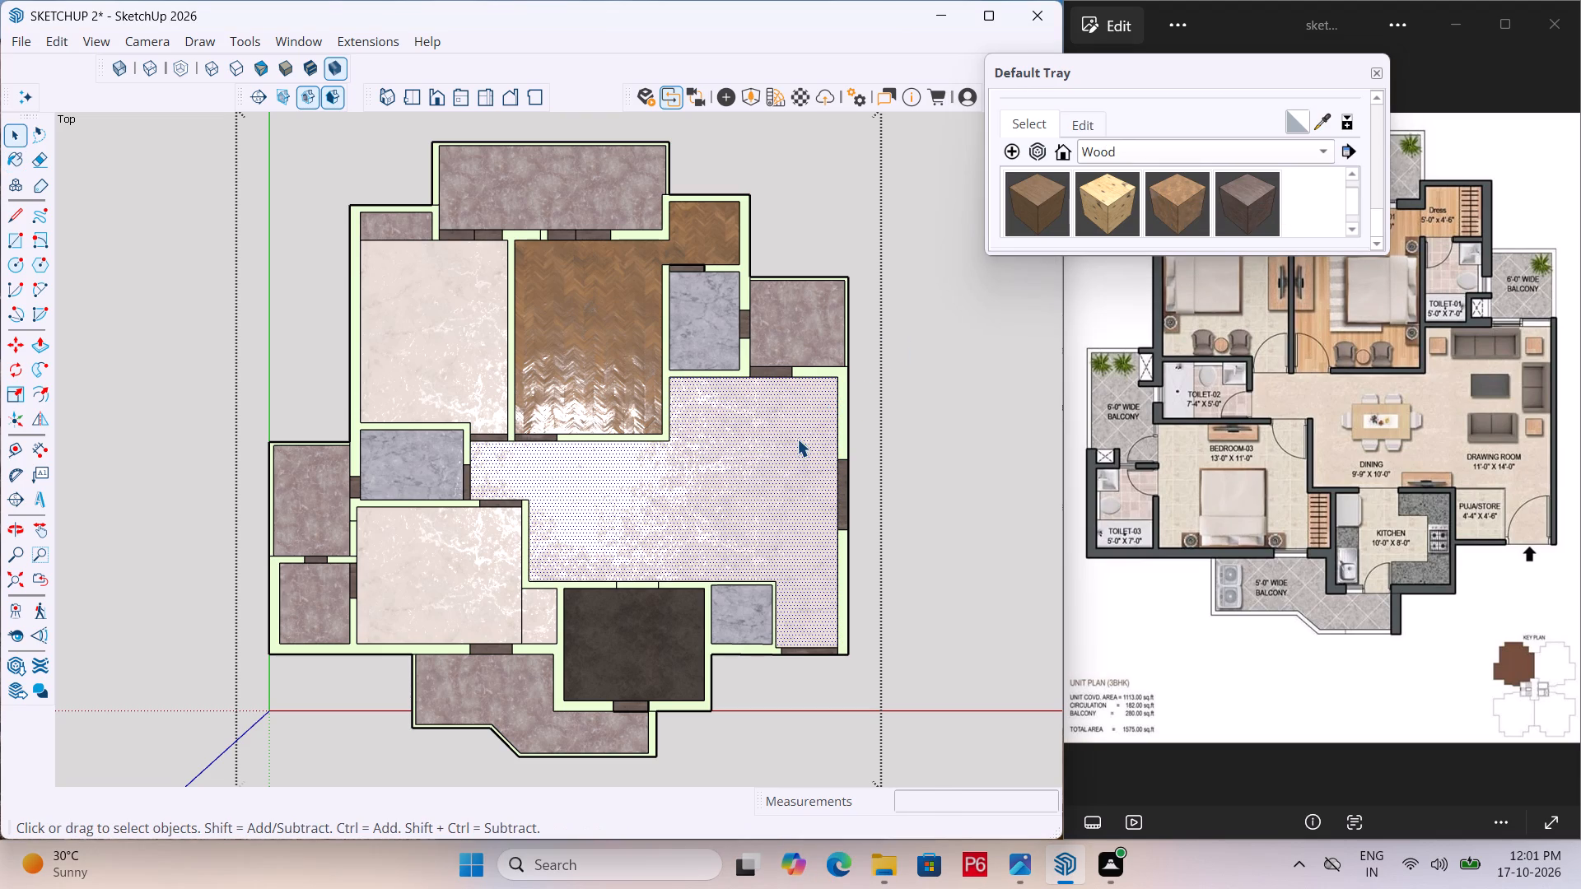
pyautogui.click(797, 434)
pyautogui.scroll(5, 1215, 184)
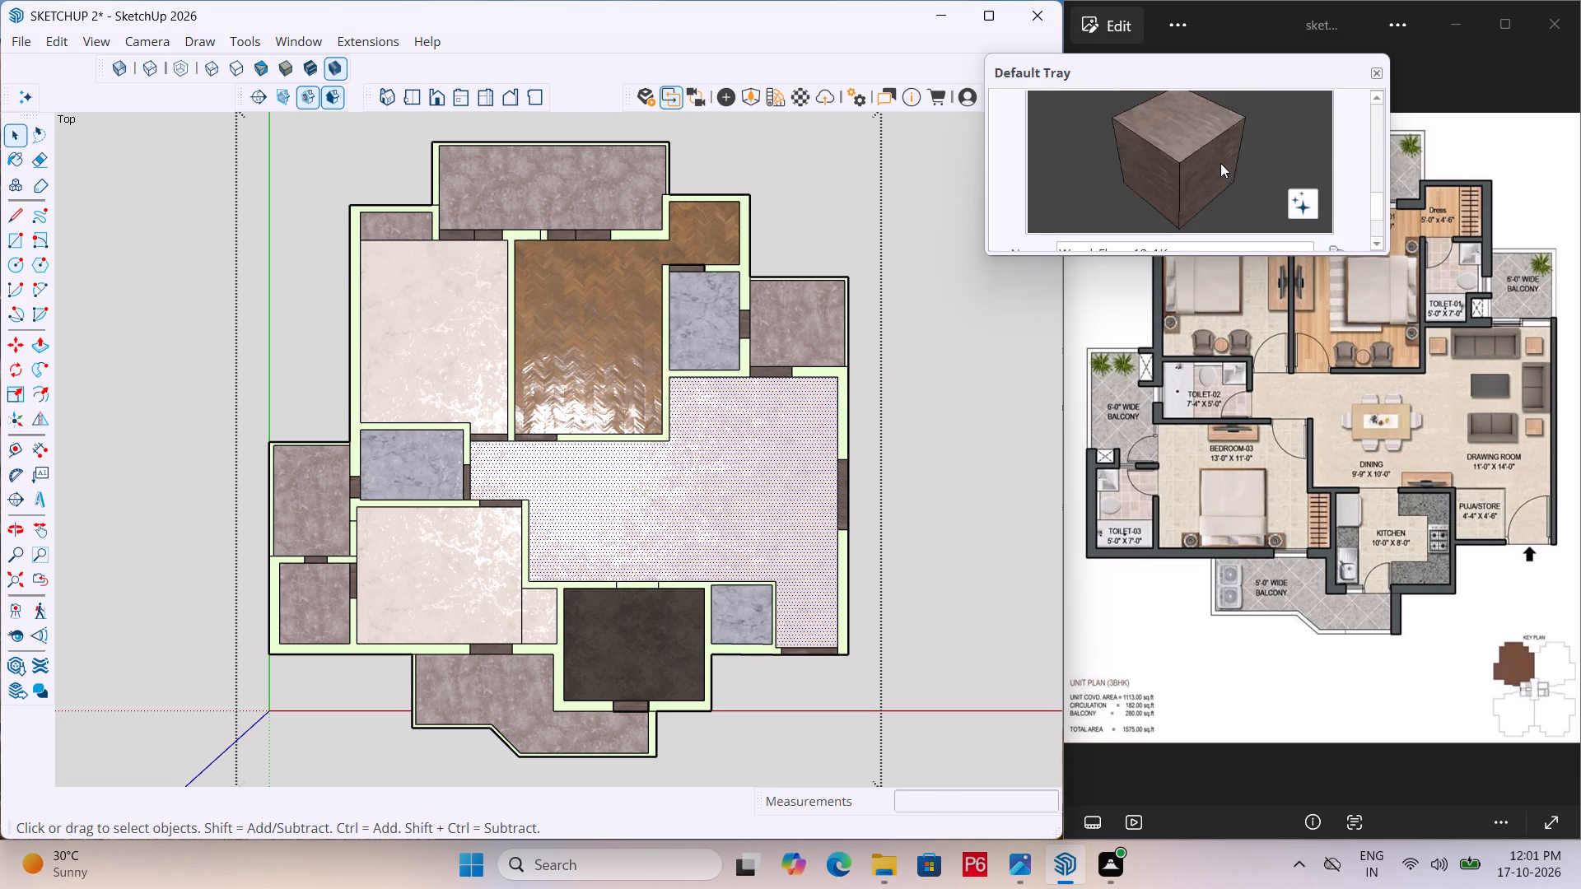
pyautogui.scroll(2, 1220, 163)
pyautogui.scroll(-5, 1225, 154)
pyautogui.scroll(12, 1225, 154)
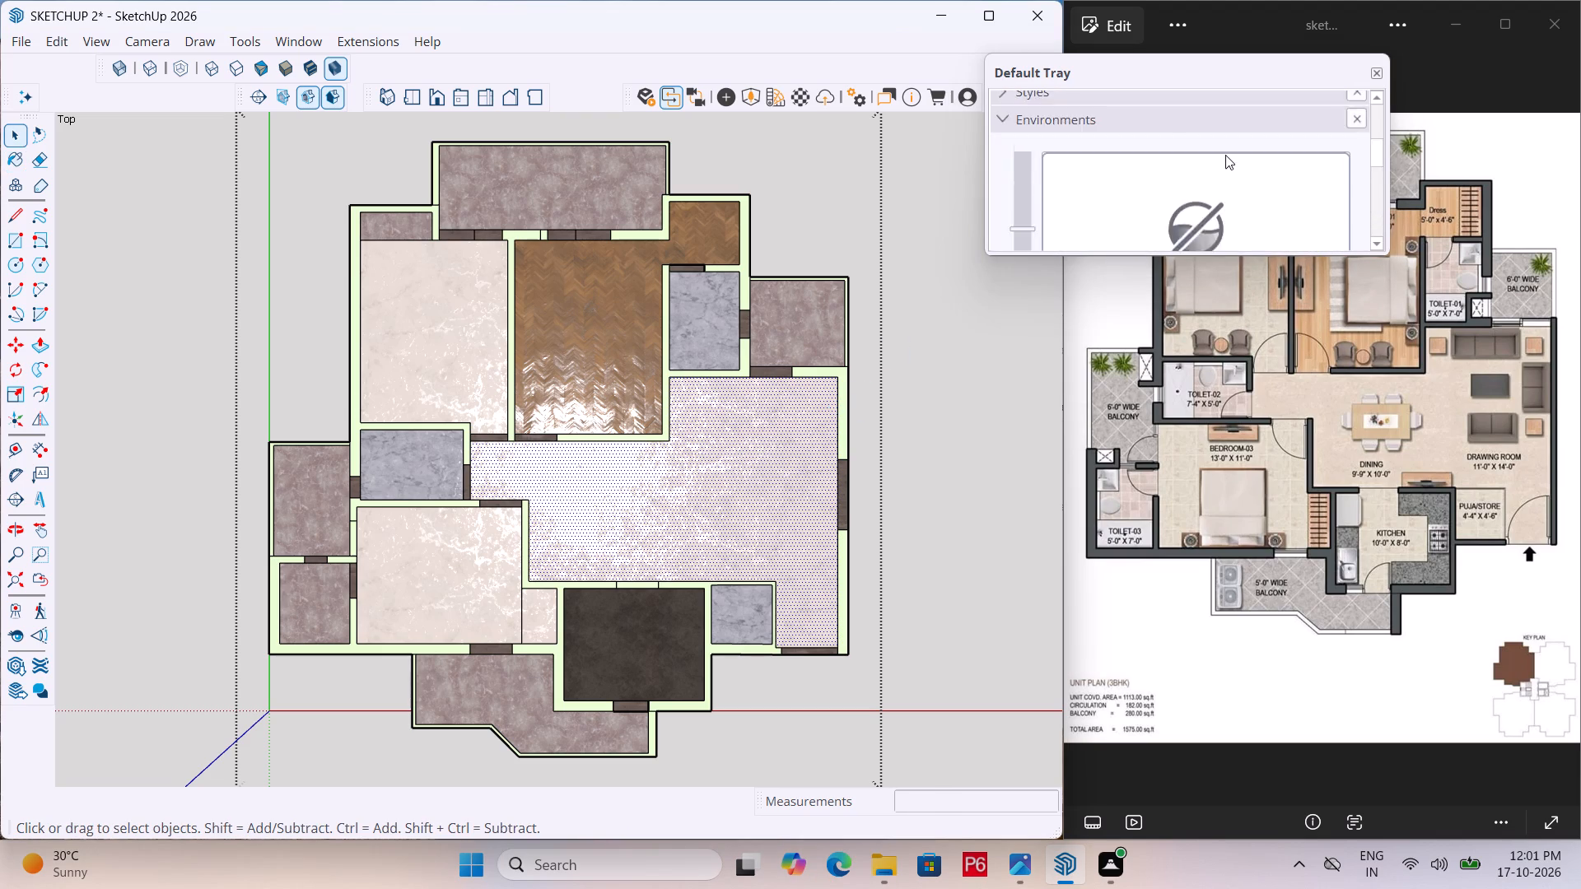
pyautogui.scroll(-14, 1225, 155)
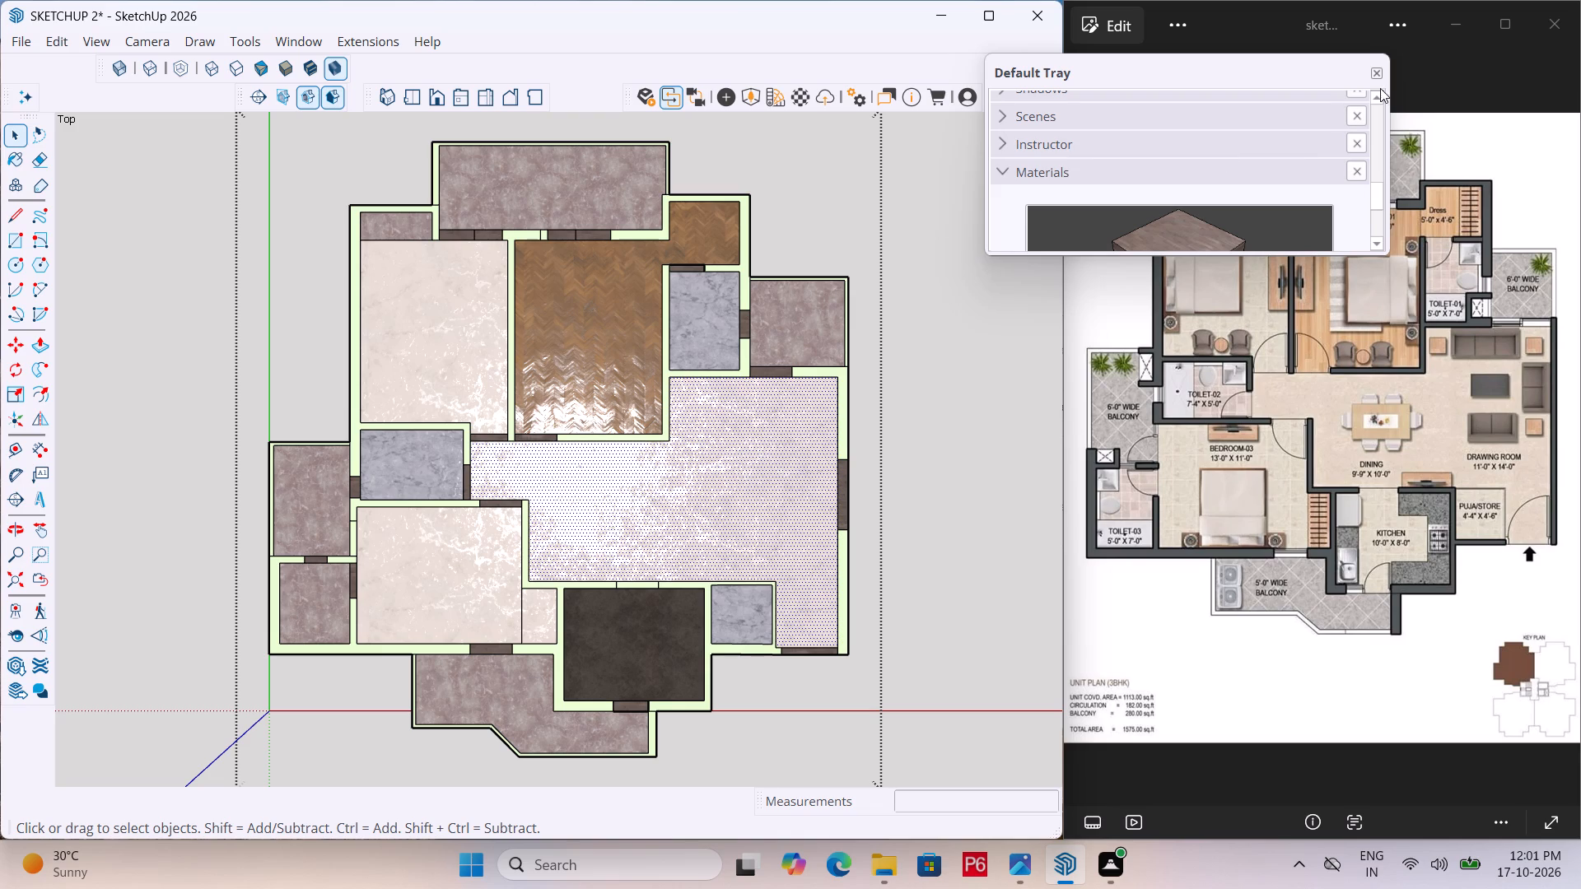
# Close the Default Tray and leave the editing of the floor group, with the whole apartment in a slightly tilted overhead view.
pyautogui.click(1375, 72)
pyautogui.moveTo(944, 277); pyautogui.dragTo(935, 231, button='middle')
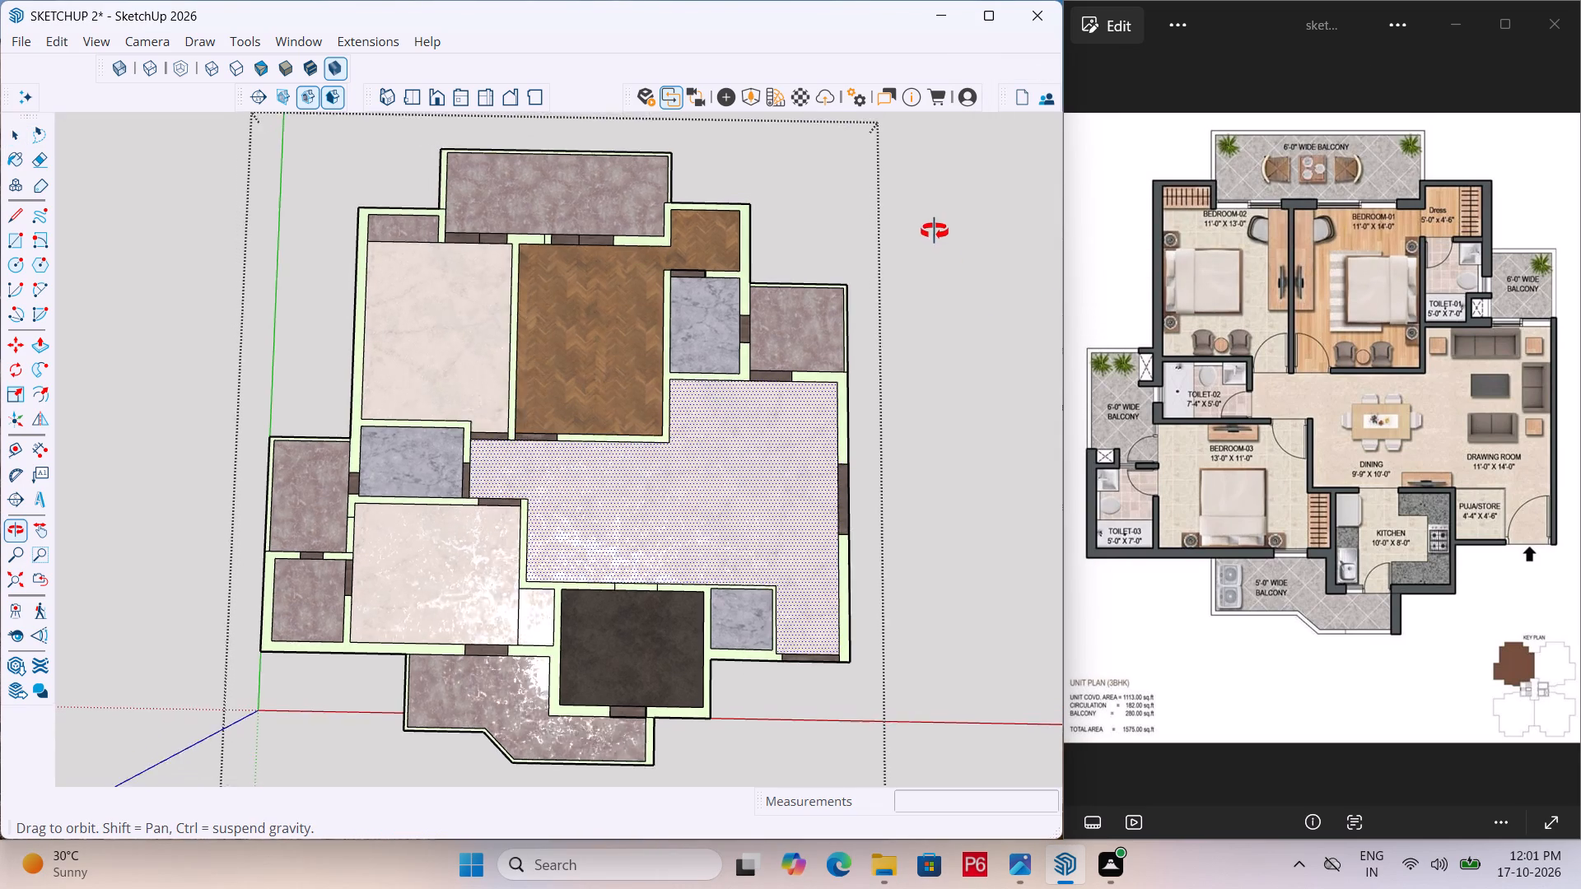
pyautogui.moveTo(935, 231); pyautogui.dragTo(944, 188, button='middle')
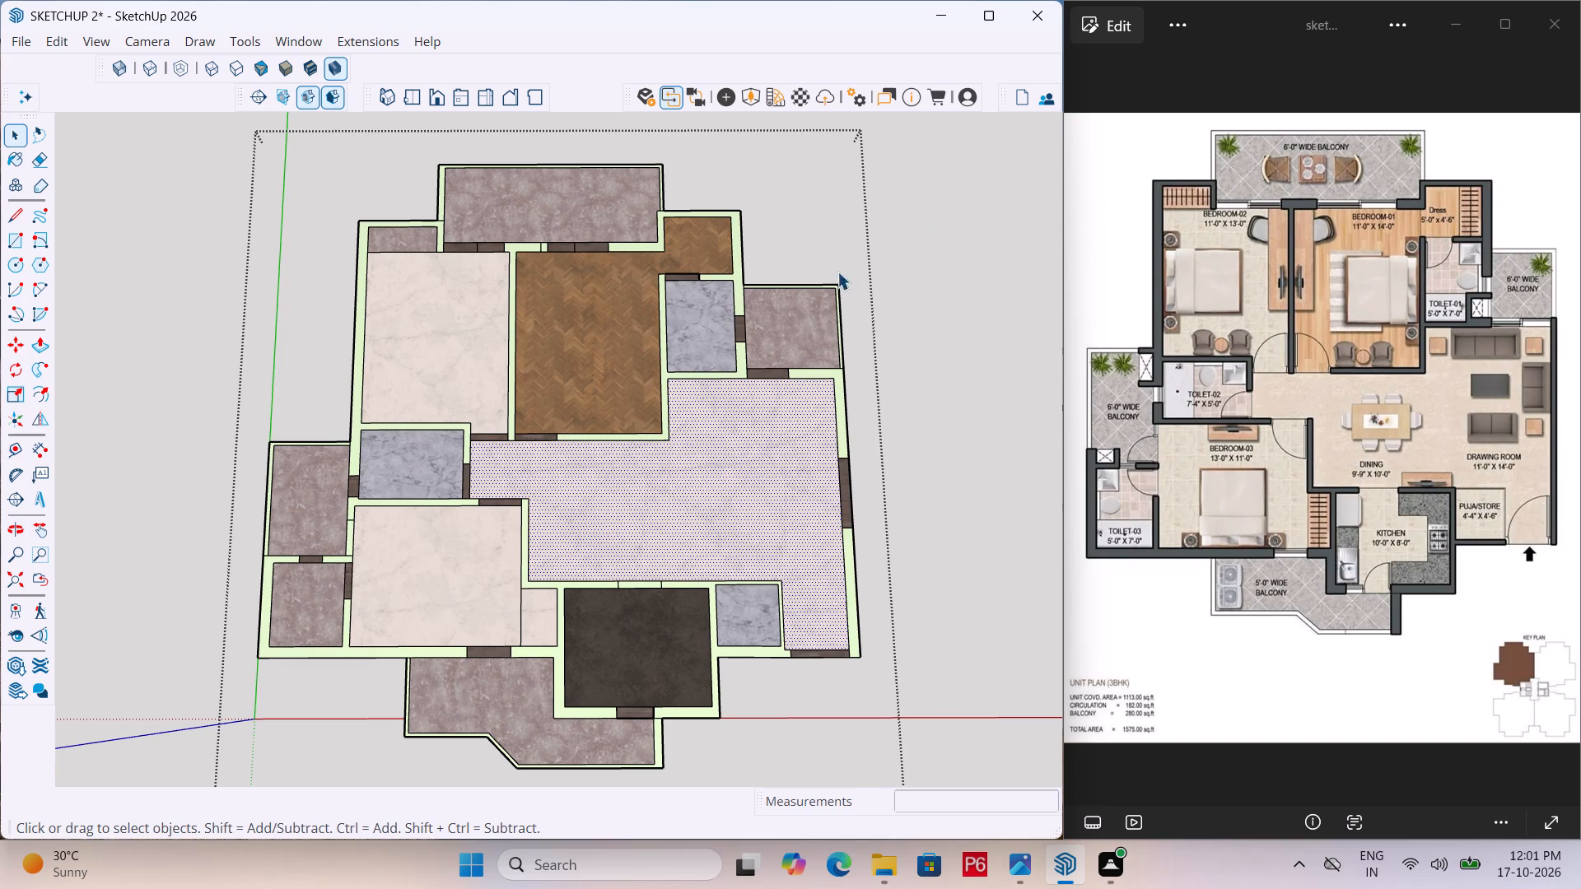
pyautogui.middleClick(777, 309)
pyautogui.scroll(-2, 772, 305)
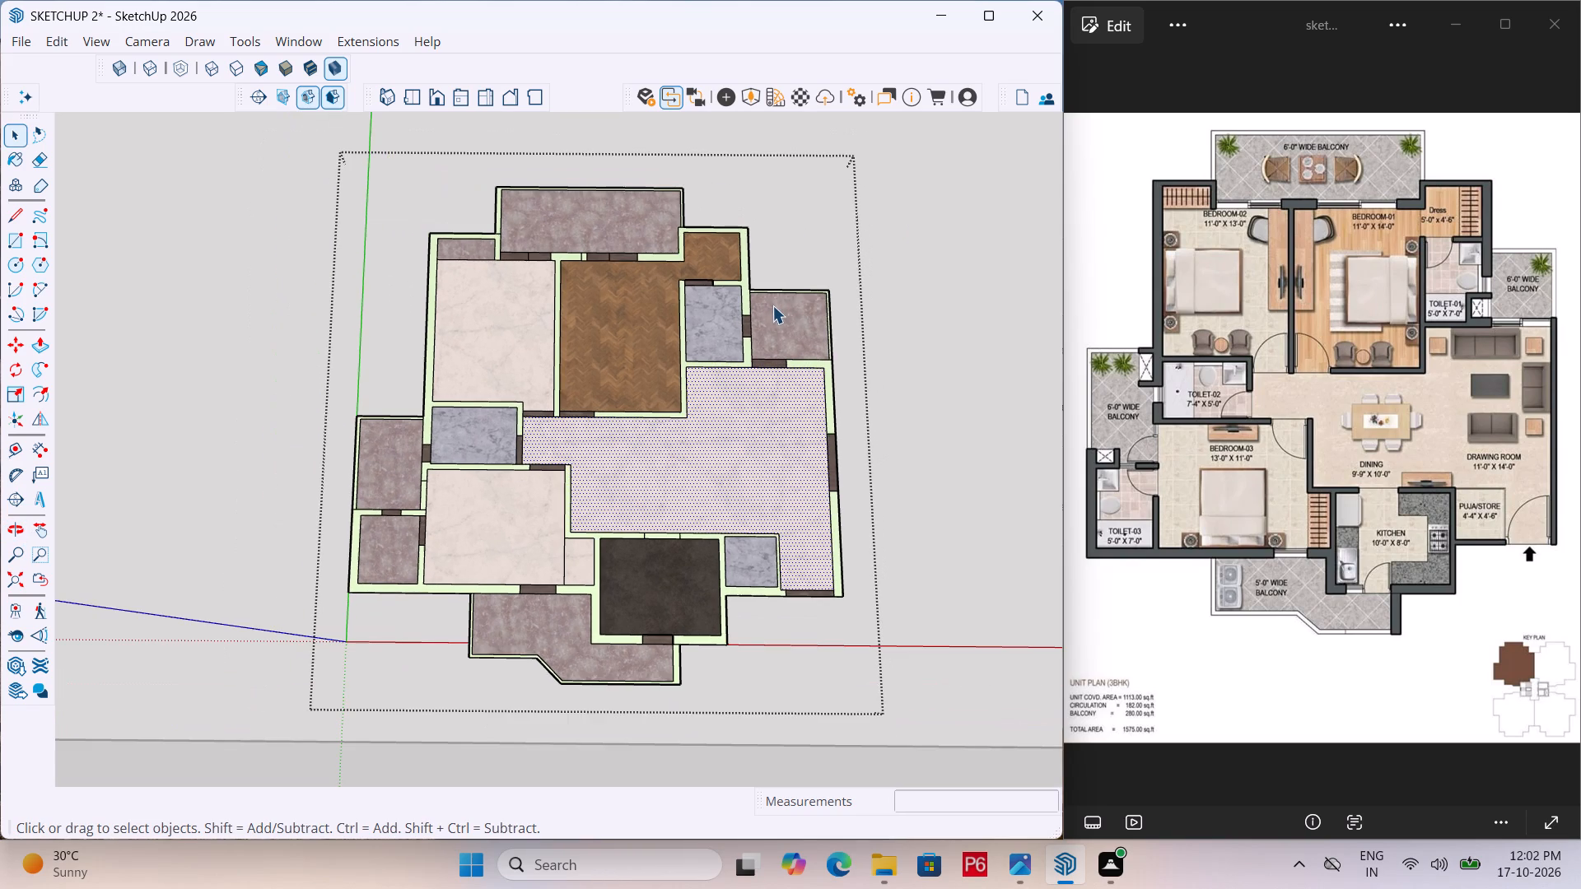
pyautogui.click(949, 769)
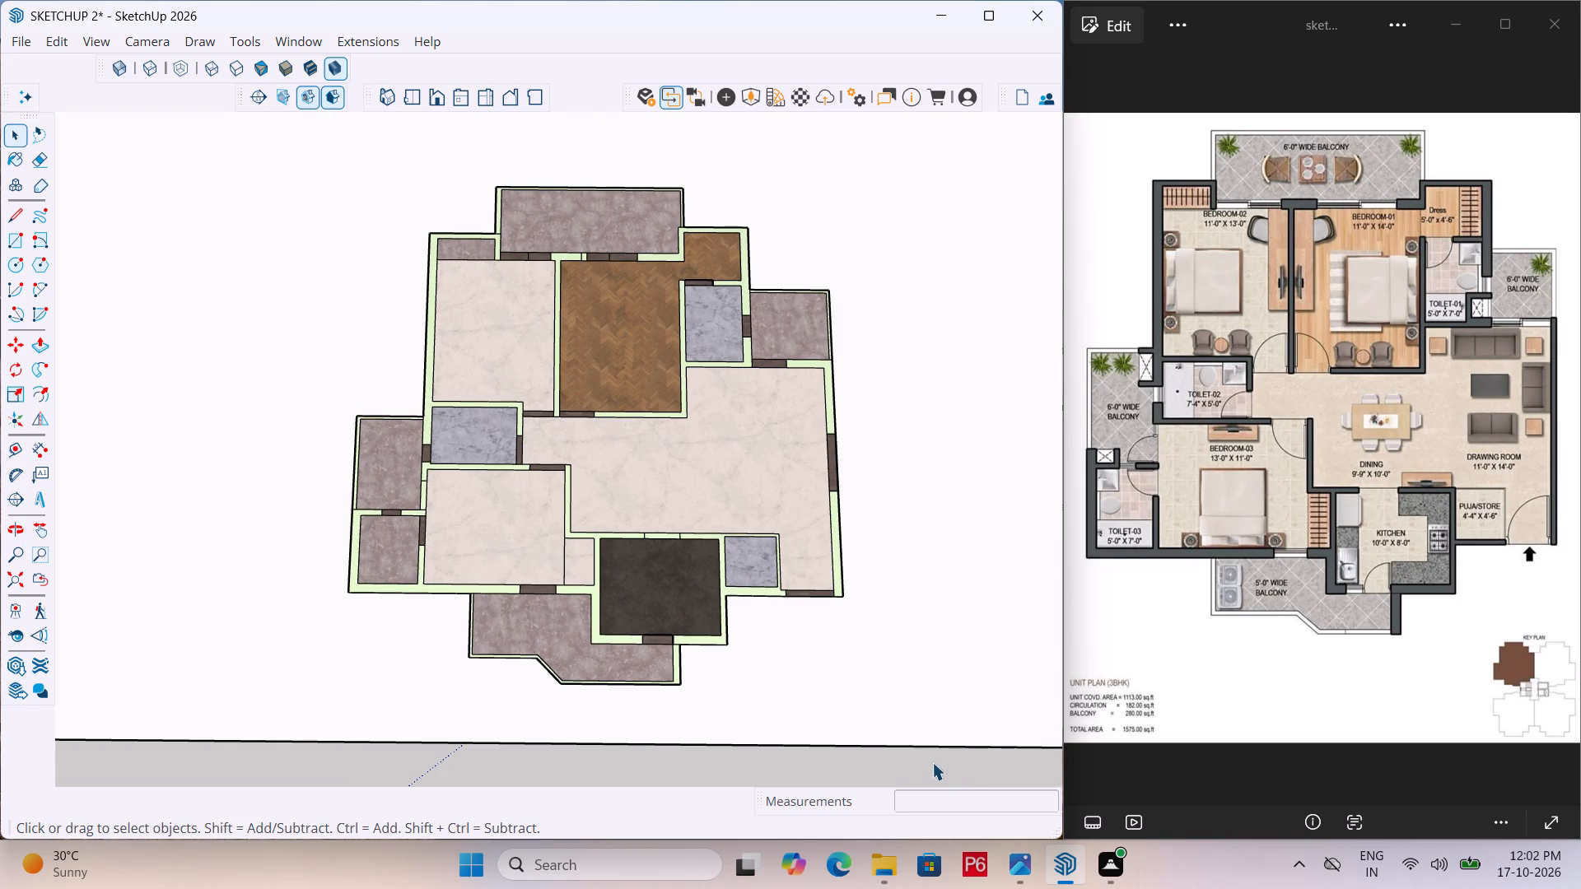
# Save the model.
pyautogui.hotkey('ctrl', 's')
pyautogui.hotkey('ctrl', 's')
pyautogui.hotkey('ctrl', 's')
pyautogui.hotkey('ctrl', 's')
# Open the print preview of the current view of the apartment.
pyautogui.click(22, 41)
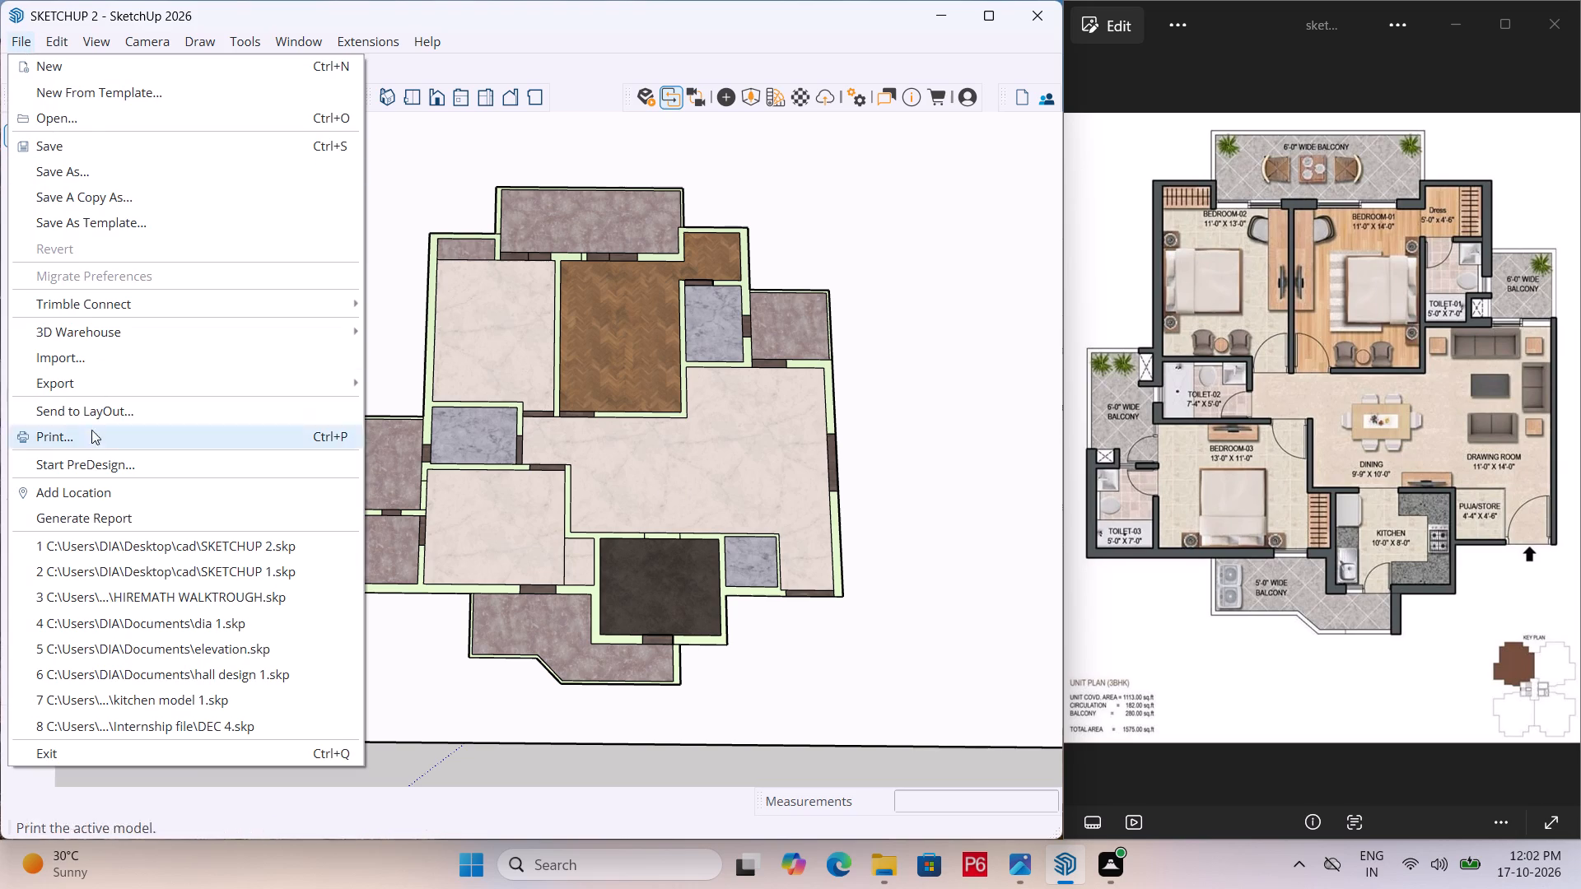
pyautogui.click(118, 438)
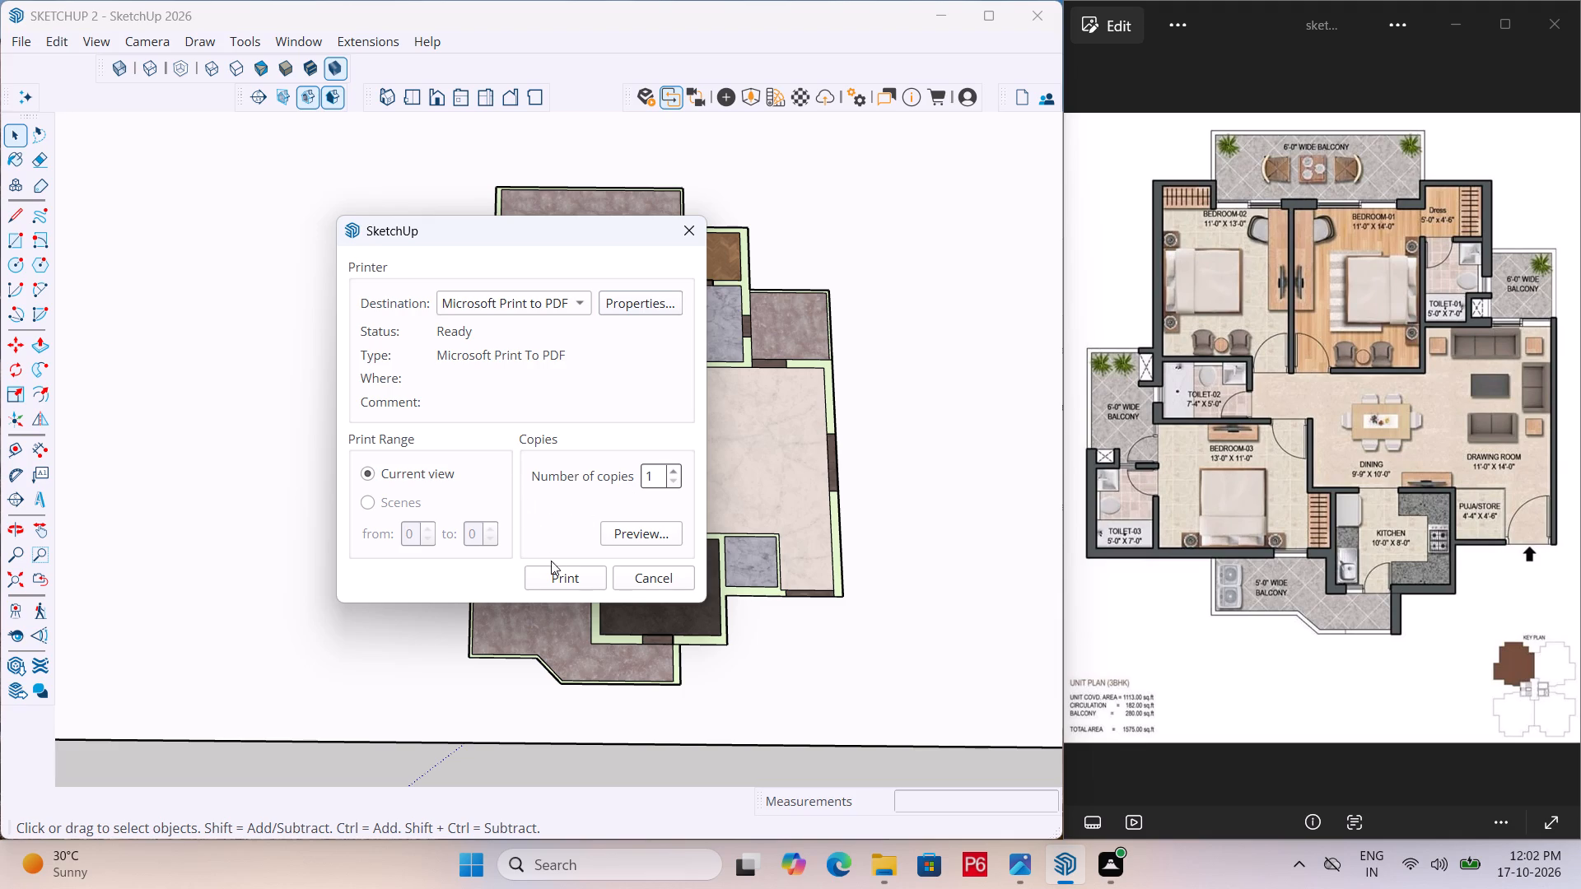
pyautogui.click(632, 538)
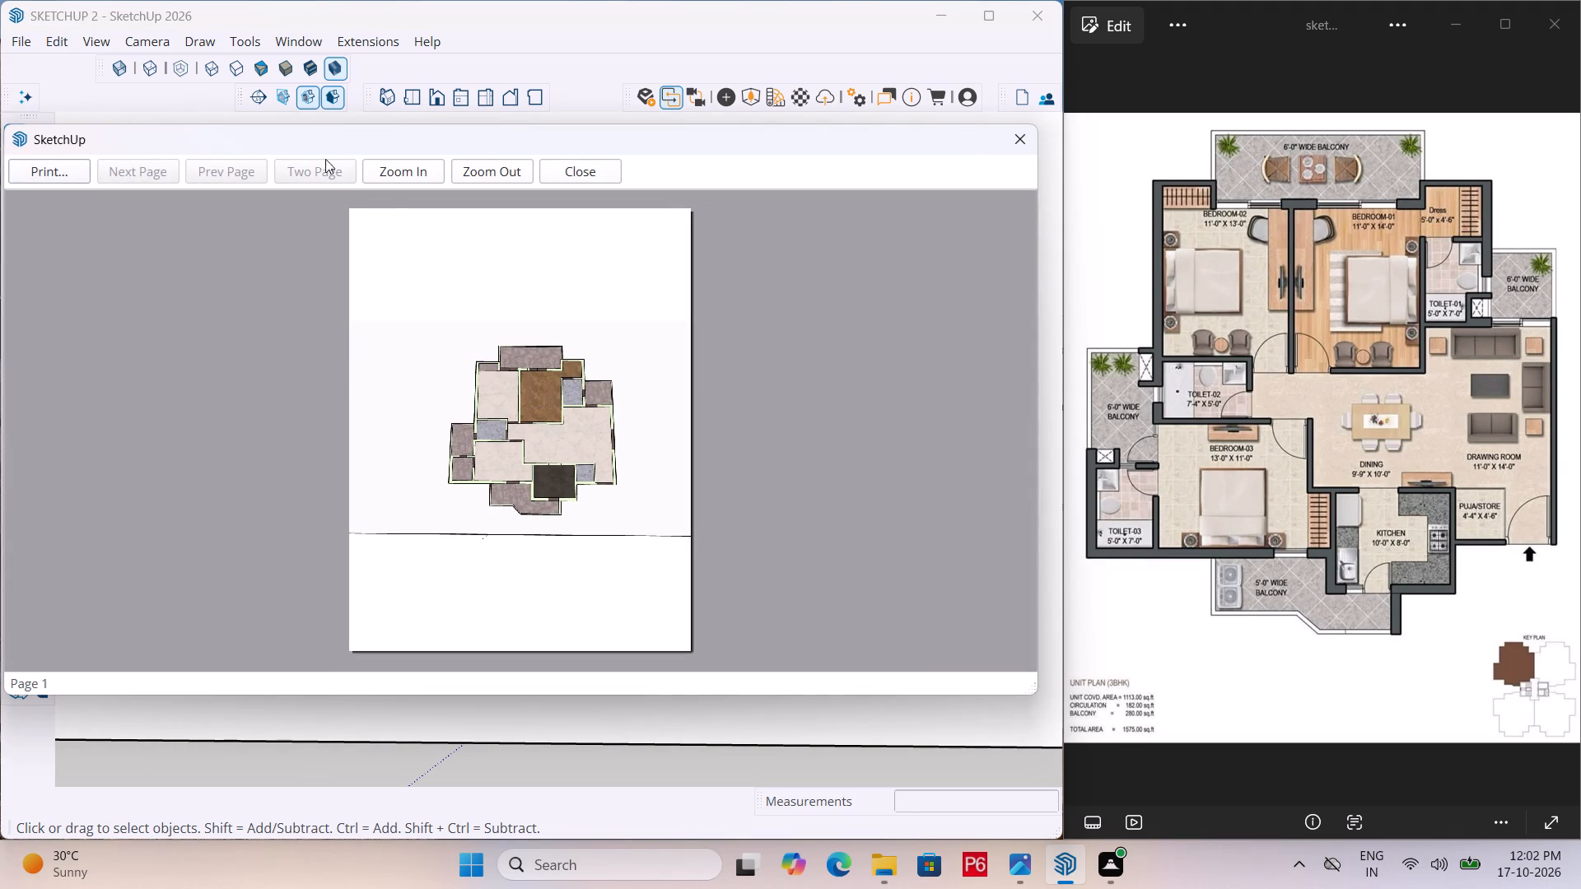
# Examine the apartment floor layout closely on the print preview page, from the upper balcony down to the lower one.
pyautogui.click(424, 172)
pyautogui.click(427, 172)
pyautogui.tripleClick(427, 172)
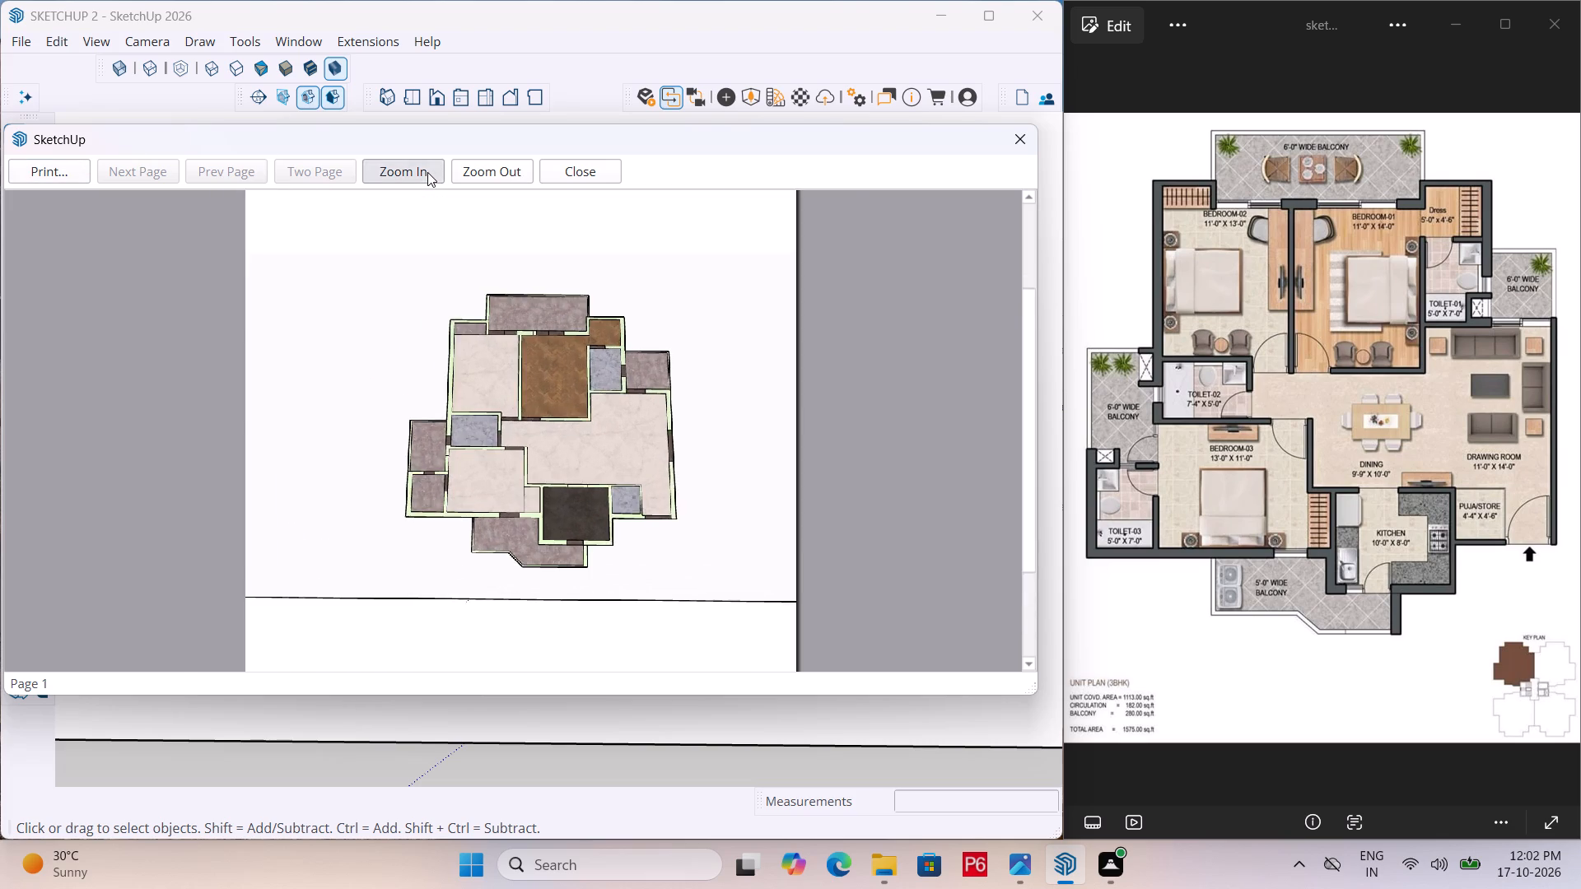
pyautogui.tripleClick(427, 172)
pyautogui.click(427, 172)
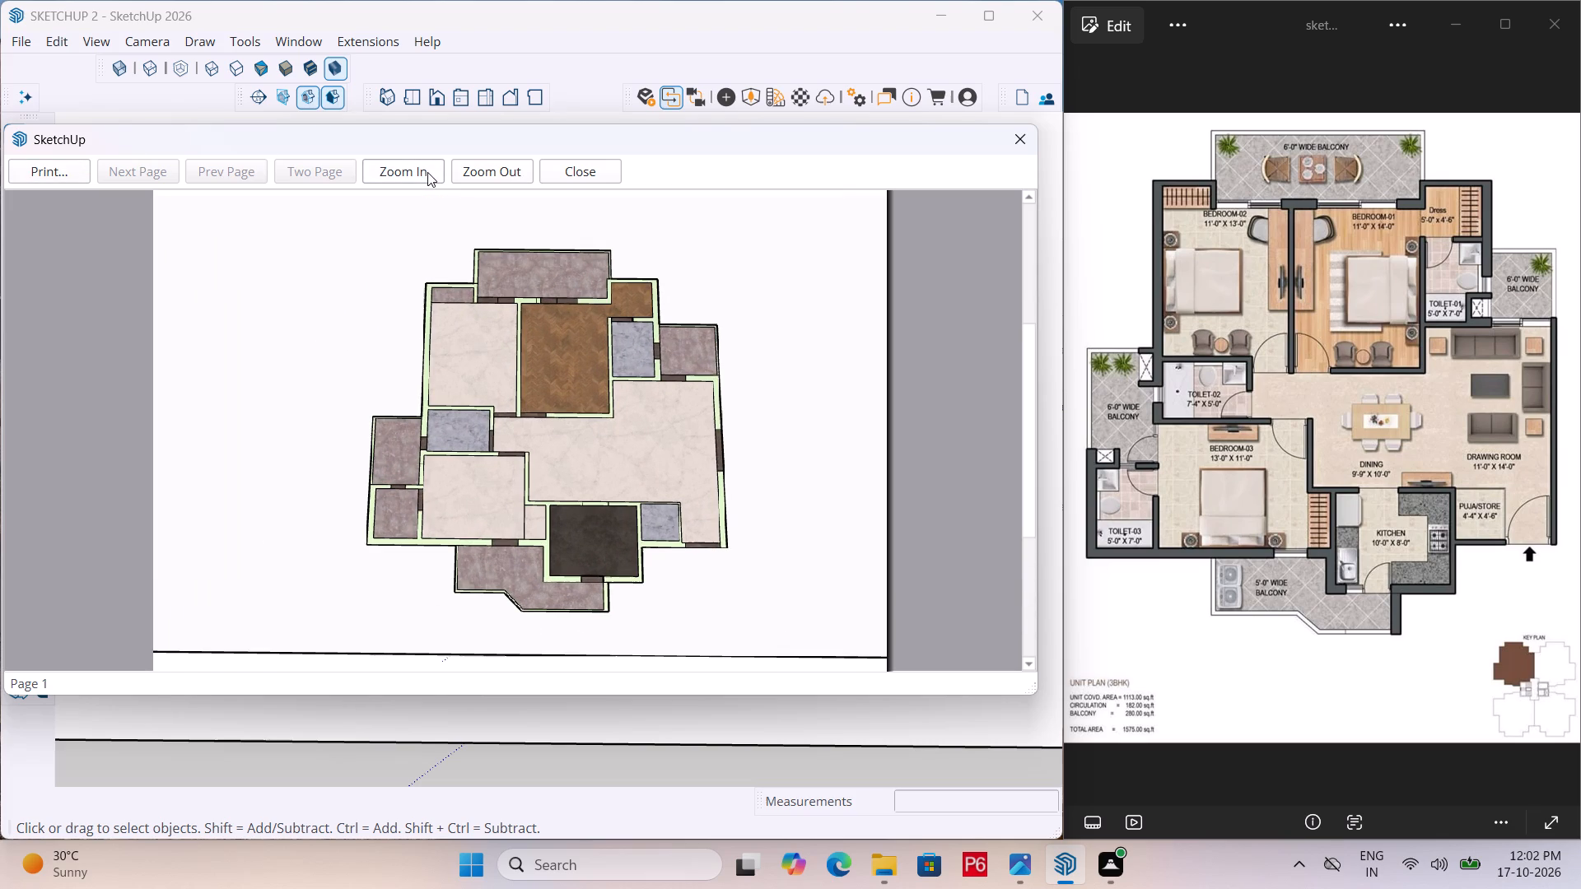
pyautogui.moveTo(508, 287); pyautogui.dragTo(479, 286)
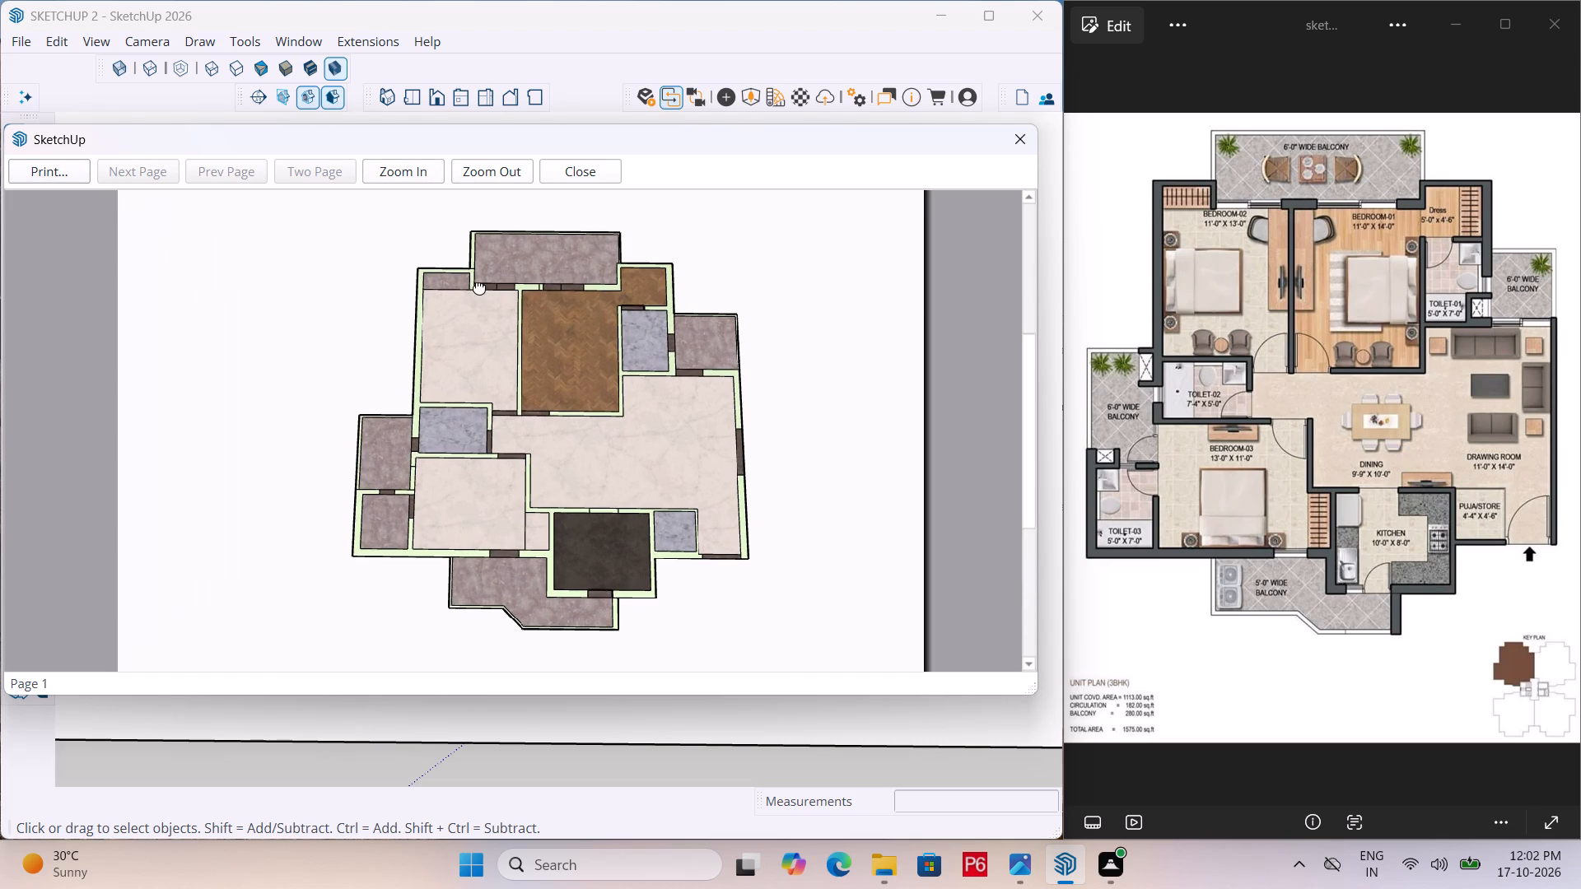
pyautogui.moveTo(479, 286); pyautogui.dragTo(408, 300)
pyautogui.click(433, 172)
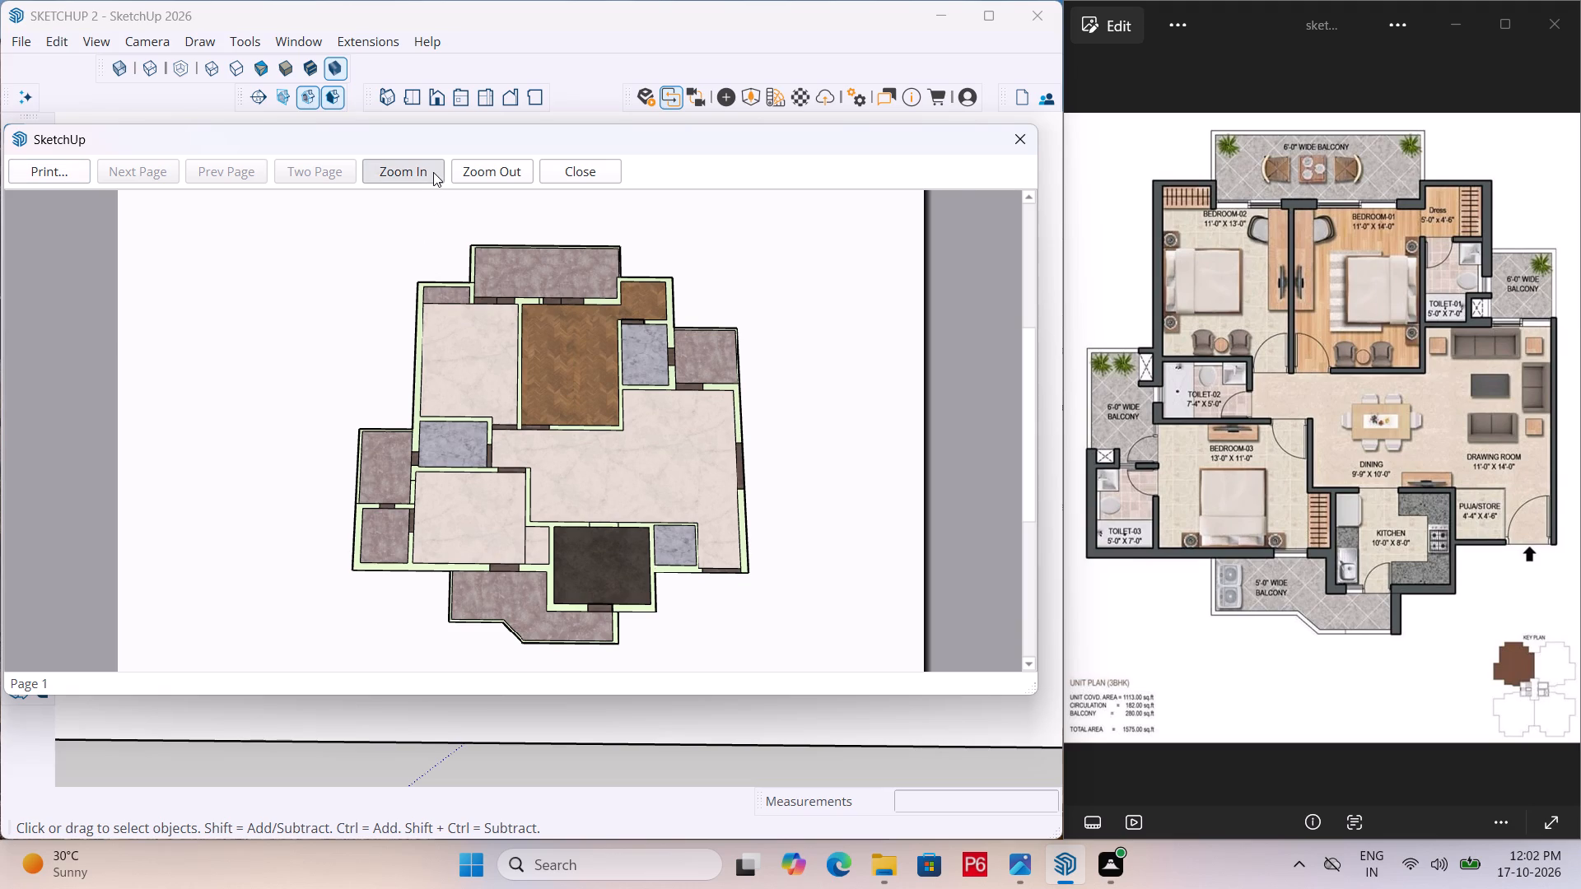
pyautogui.scroll(-2, 576, 342)
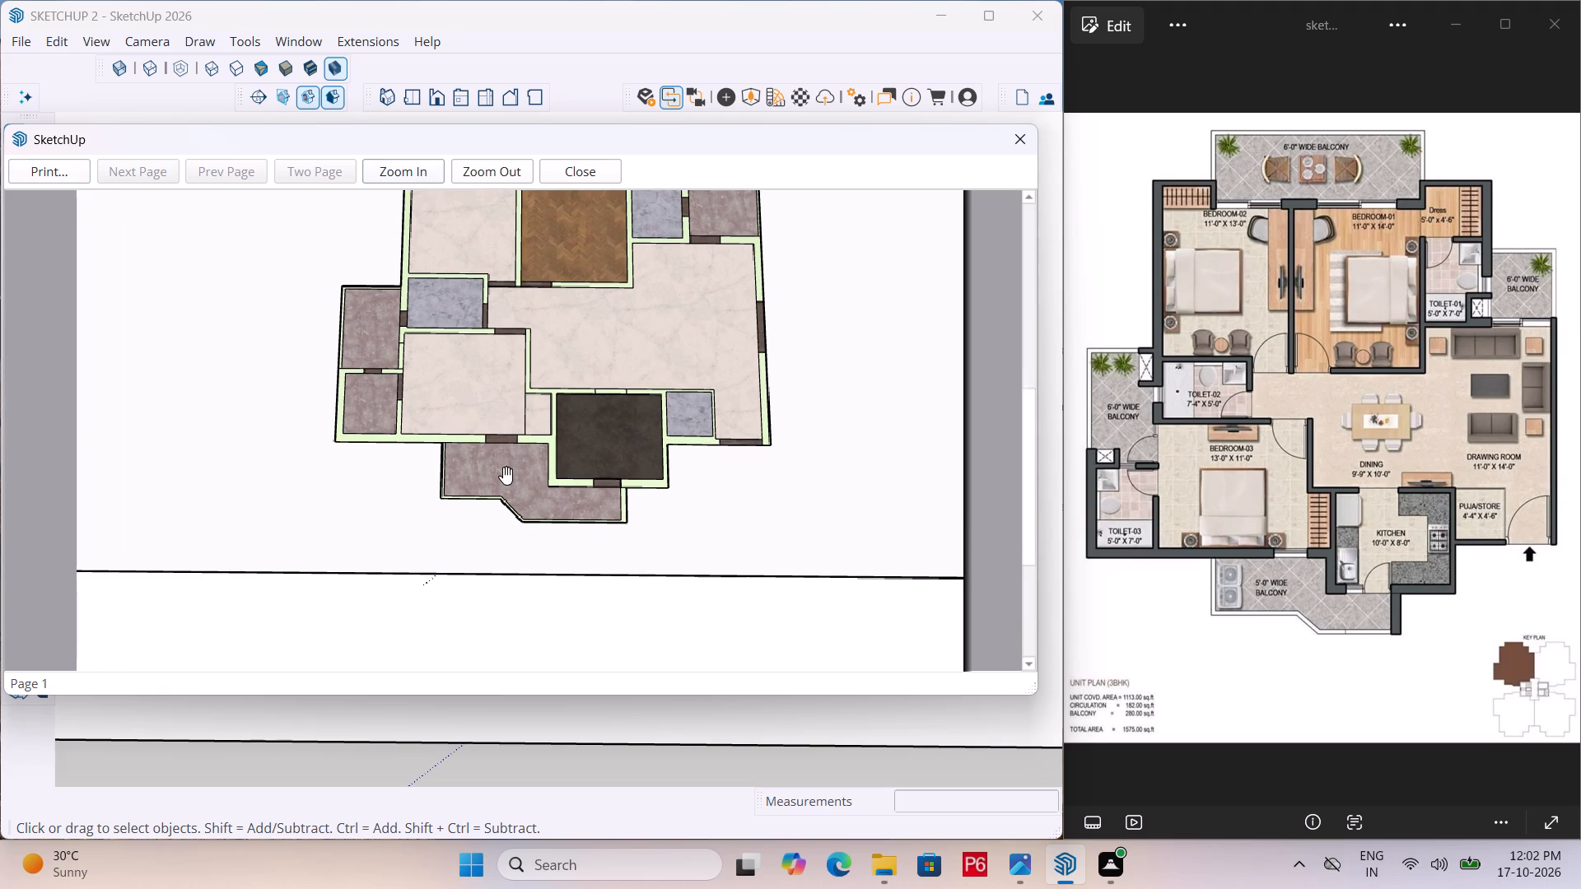
pyautogui.scroll(2, 506, 470)
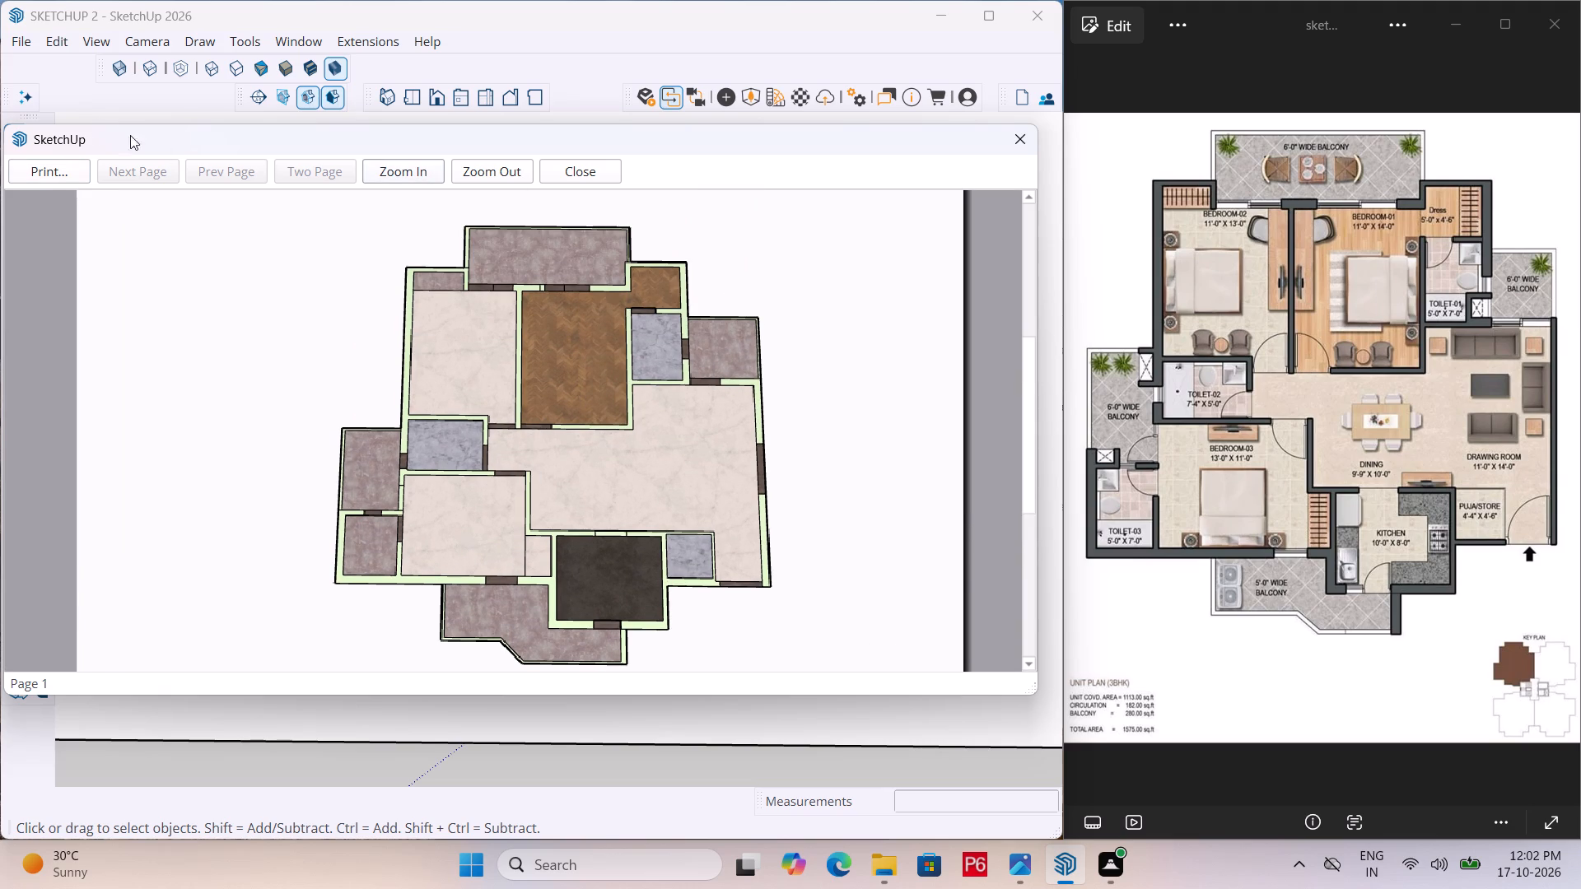
# Print the previewed page to a PDF in the cad folder with the file name SKETCHUP 2 PDF P.
pyautogui.click(54, 175)
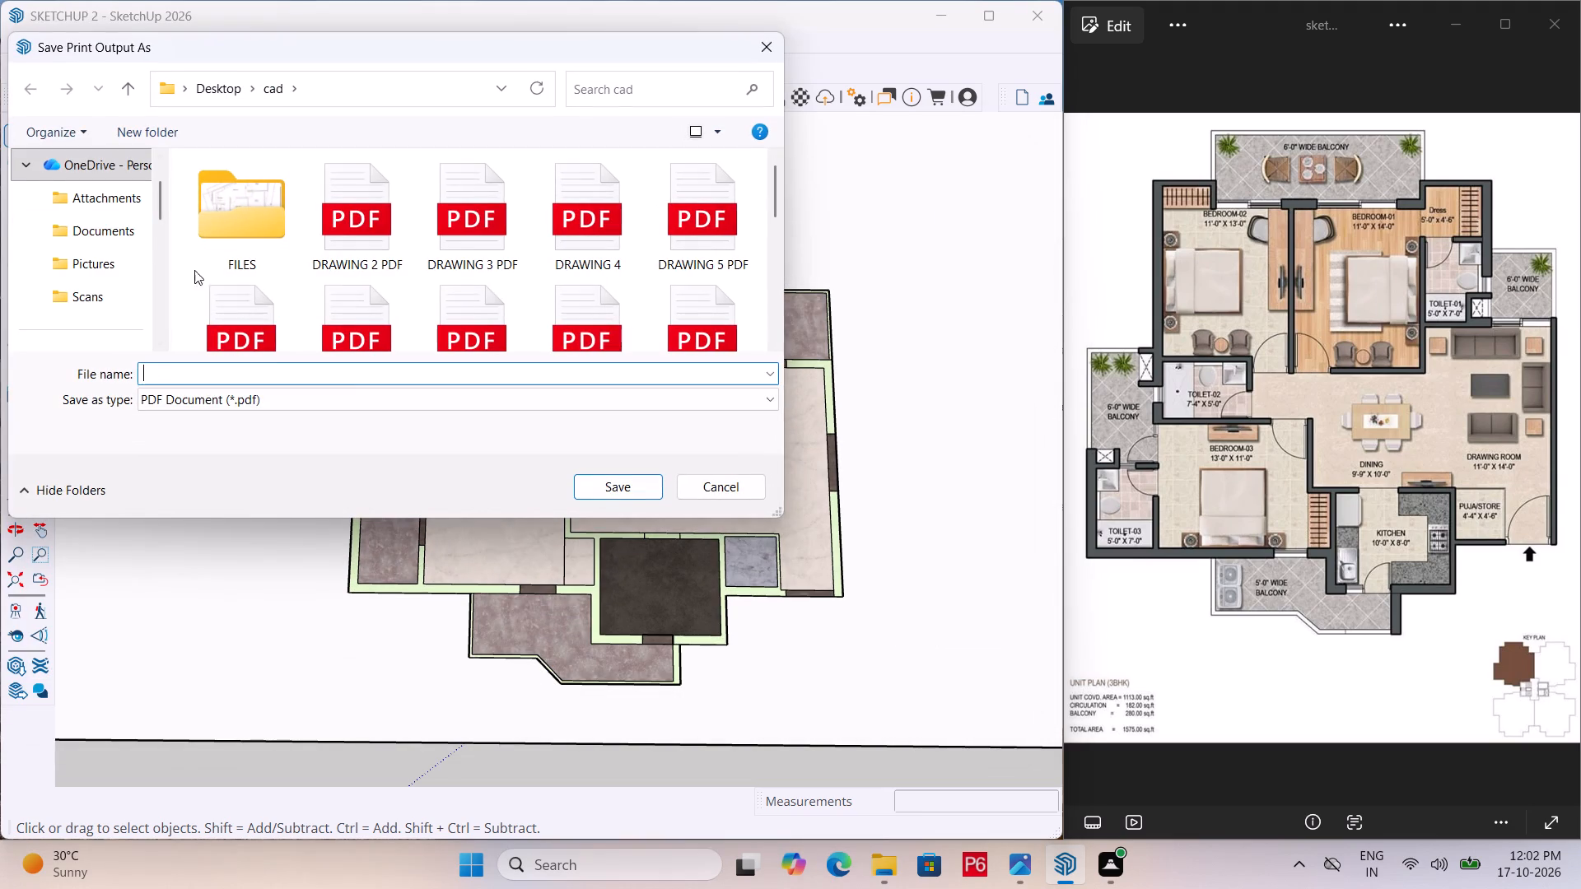
pyautogui.scroll(-4, 100, 250)
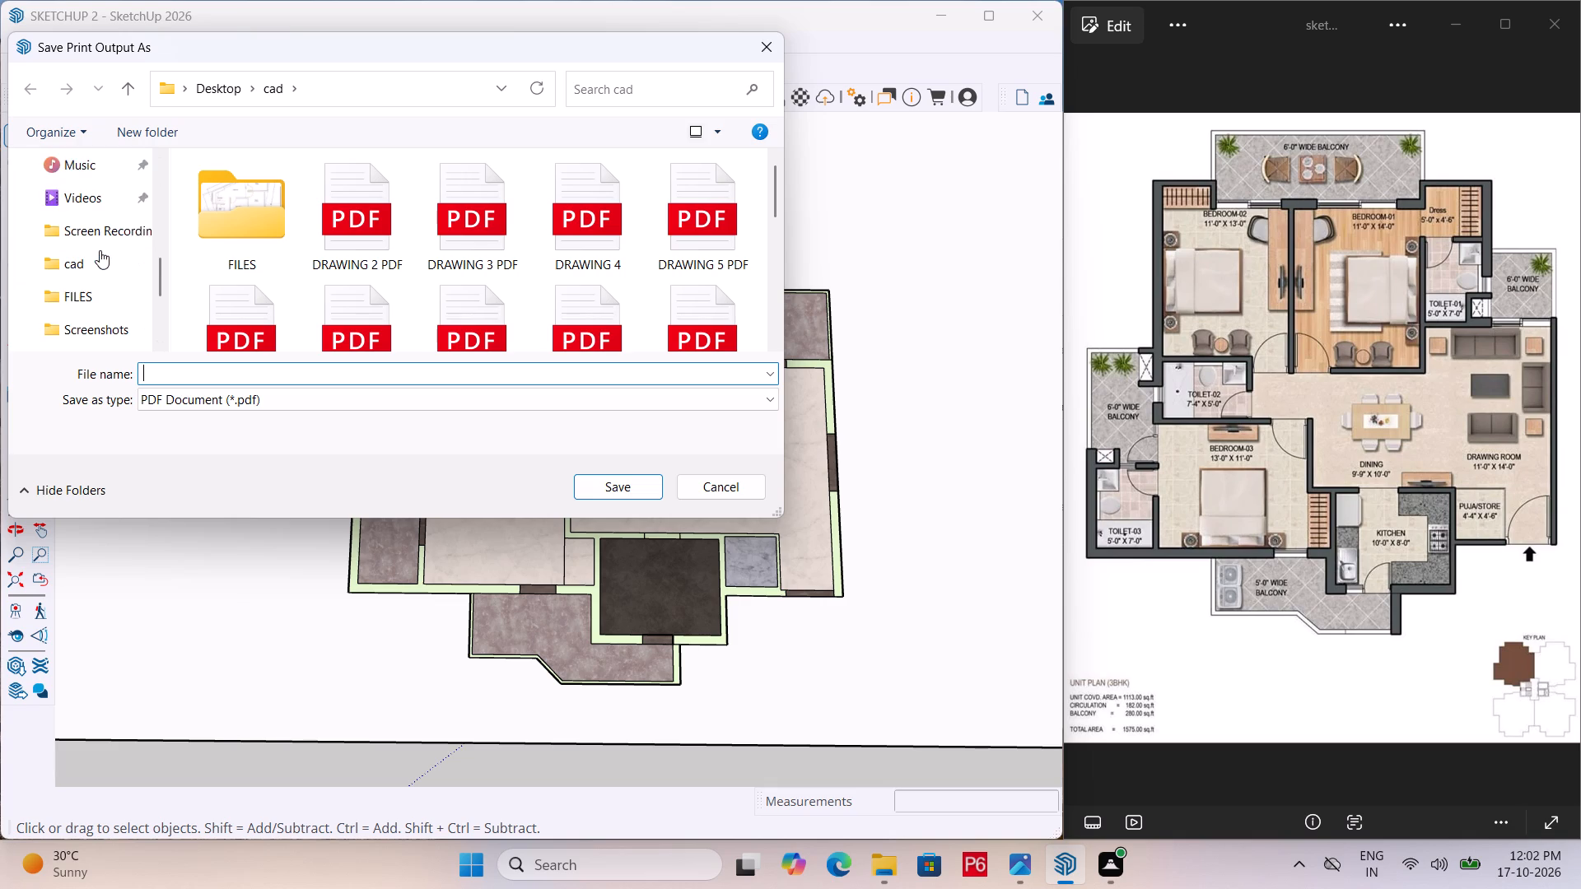
pyautogui.click(114, 165)
pyautogui.doubleClick(114, 165)
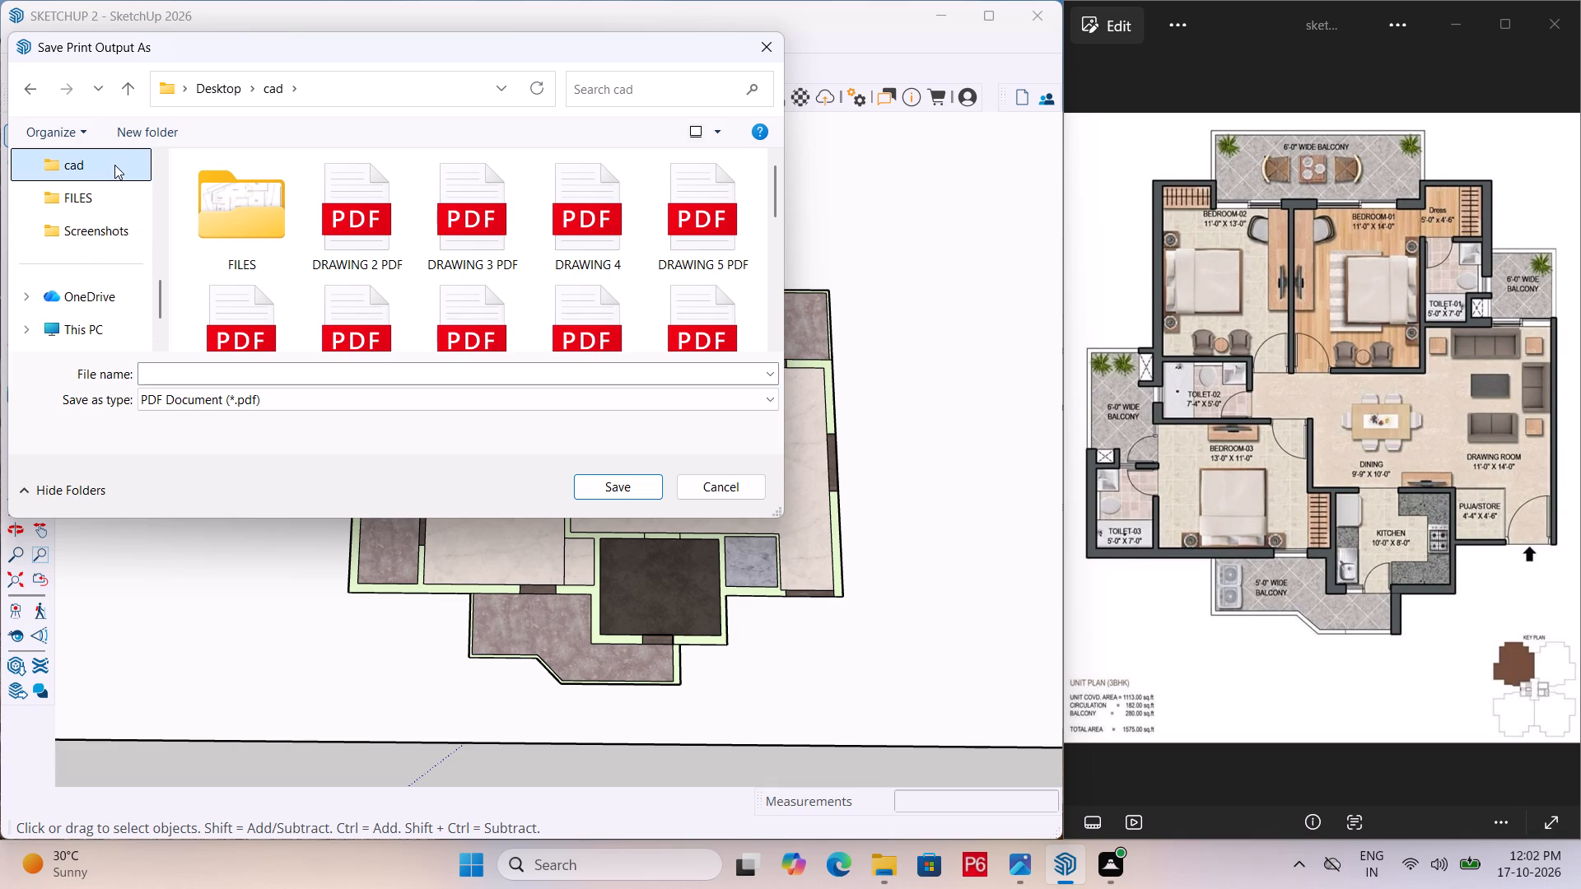
pyautogui.click(236, 374)
pyautogui.write('SKETCHUP')
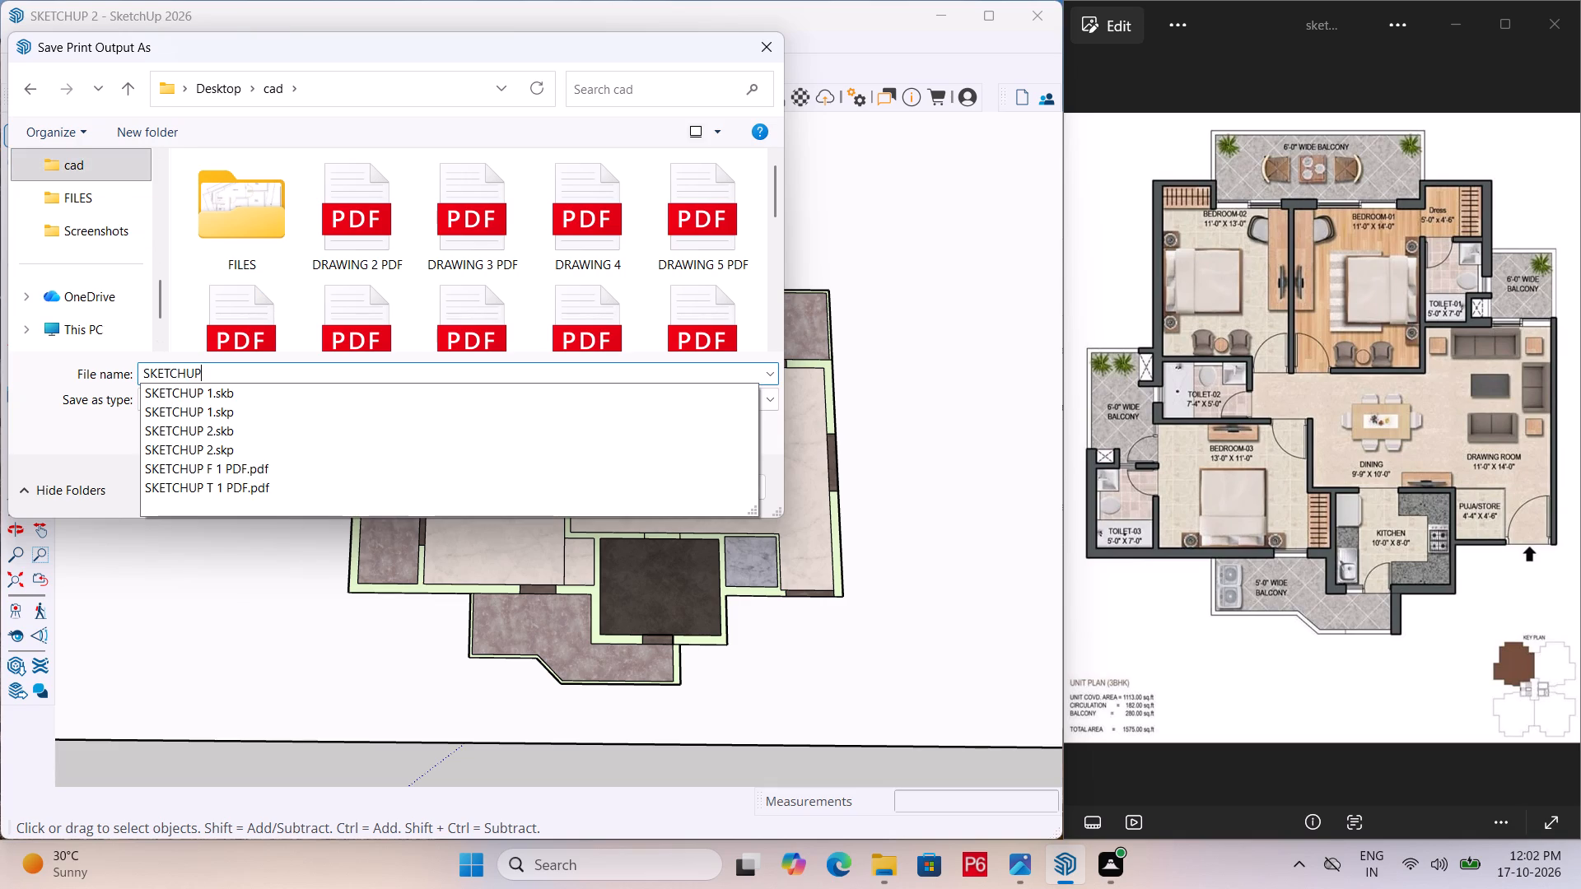
pyautogui.press('space')
pyautogui.write('2')
pyautogui.press('space')
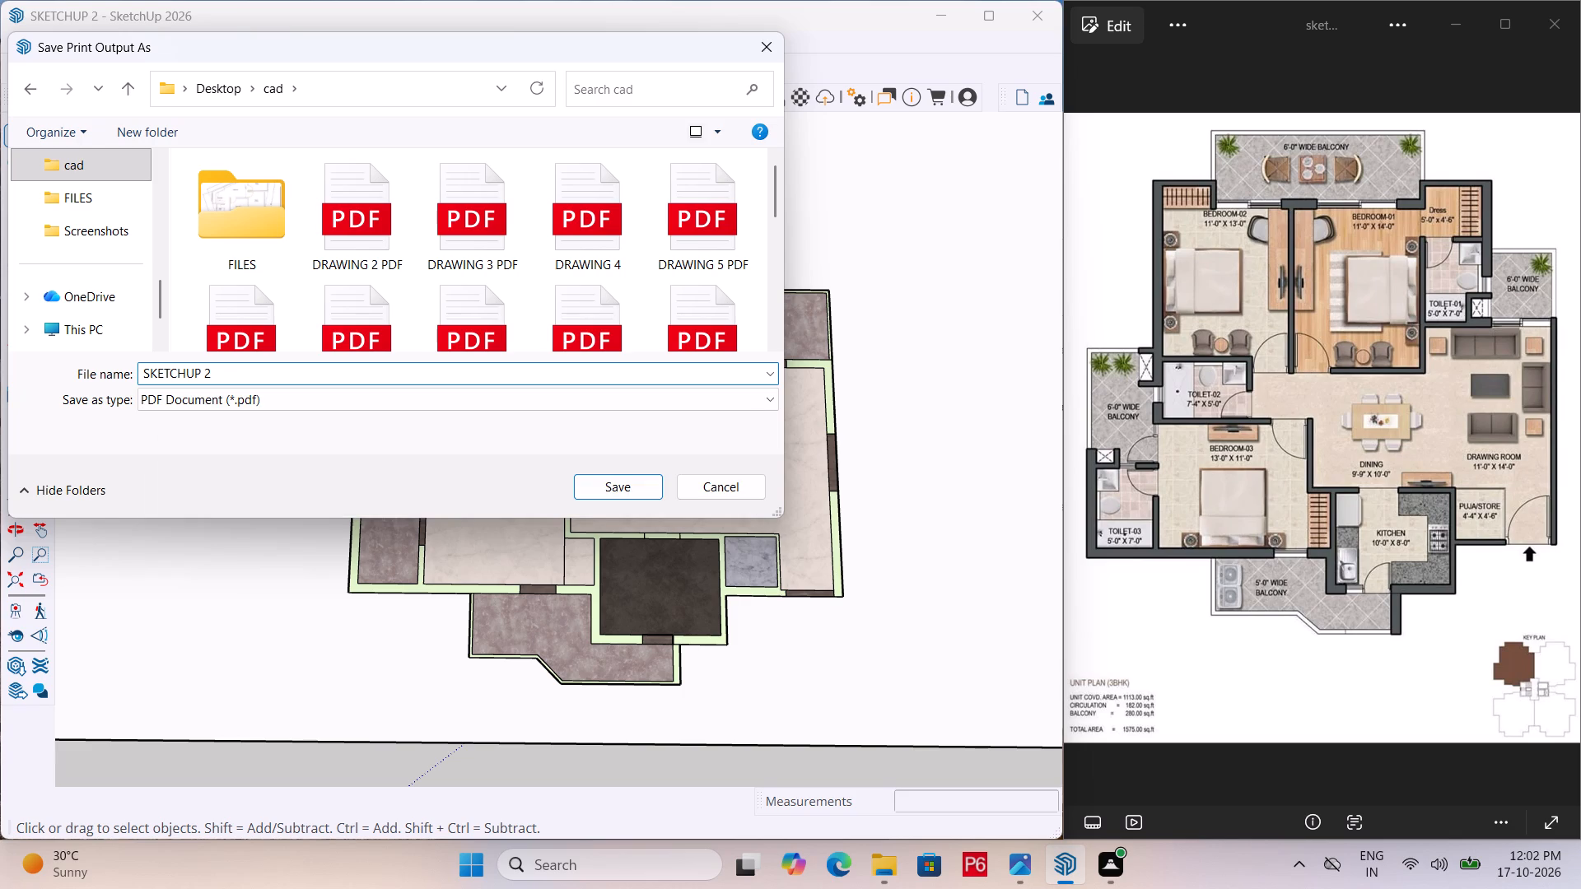
pyautogui.press('p')
pyautogui.write('DF')
pyautogui.press('space')
pyautogui.write('P')
pyautogui.click(613, 486)
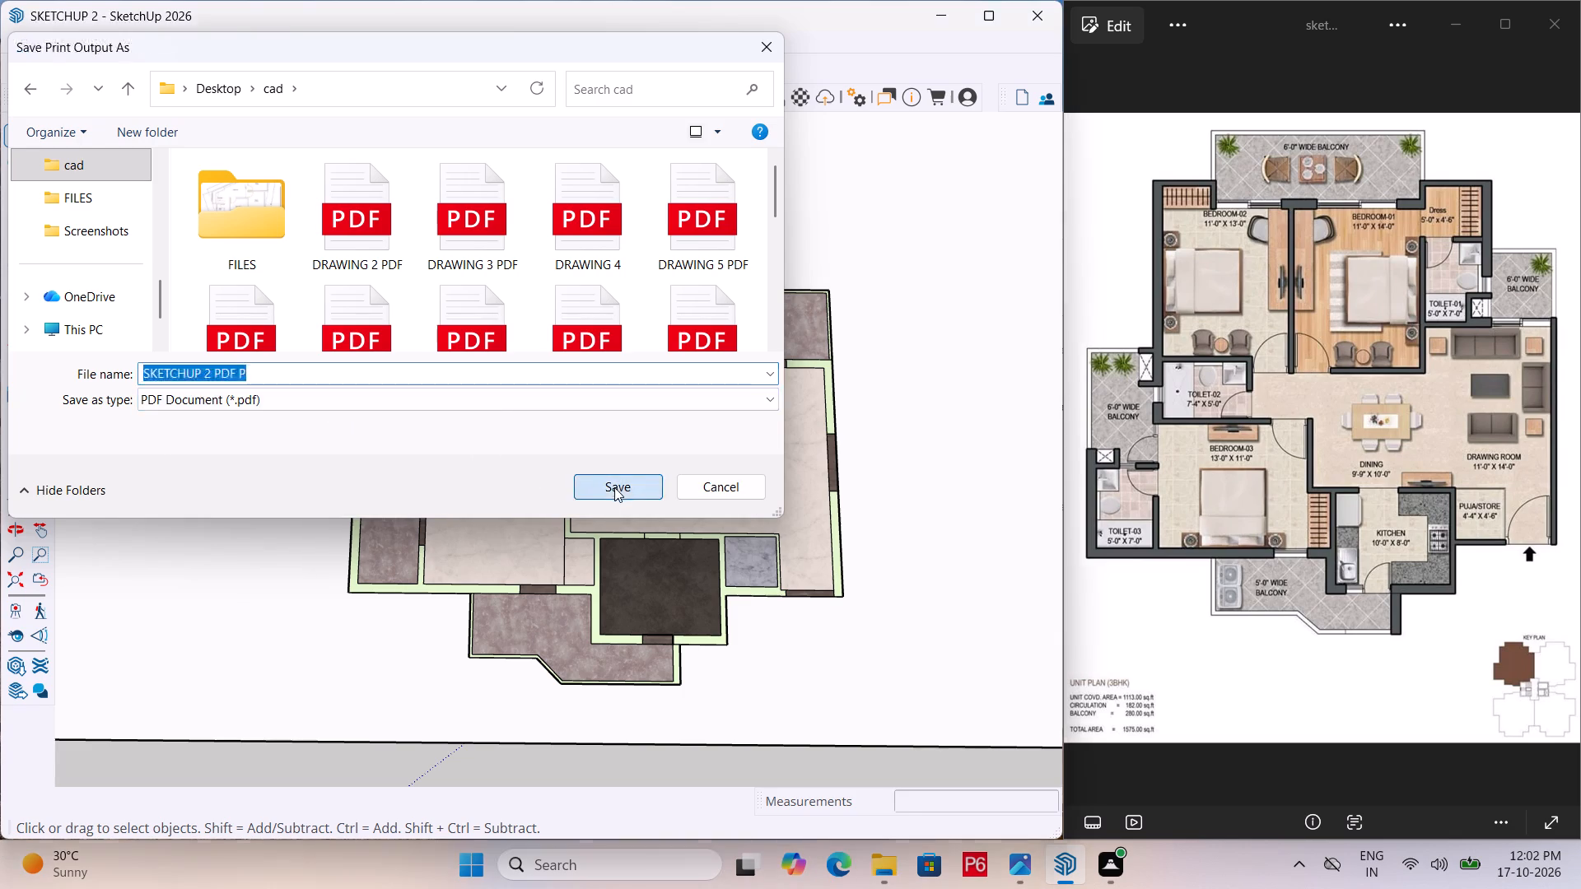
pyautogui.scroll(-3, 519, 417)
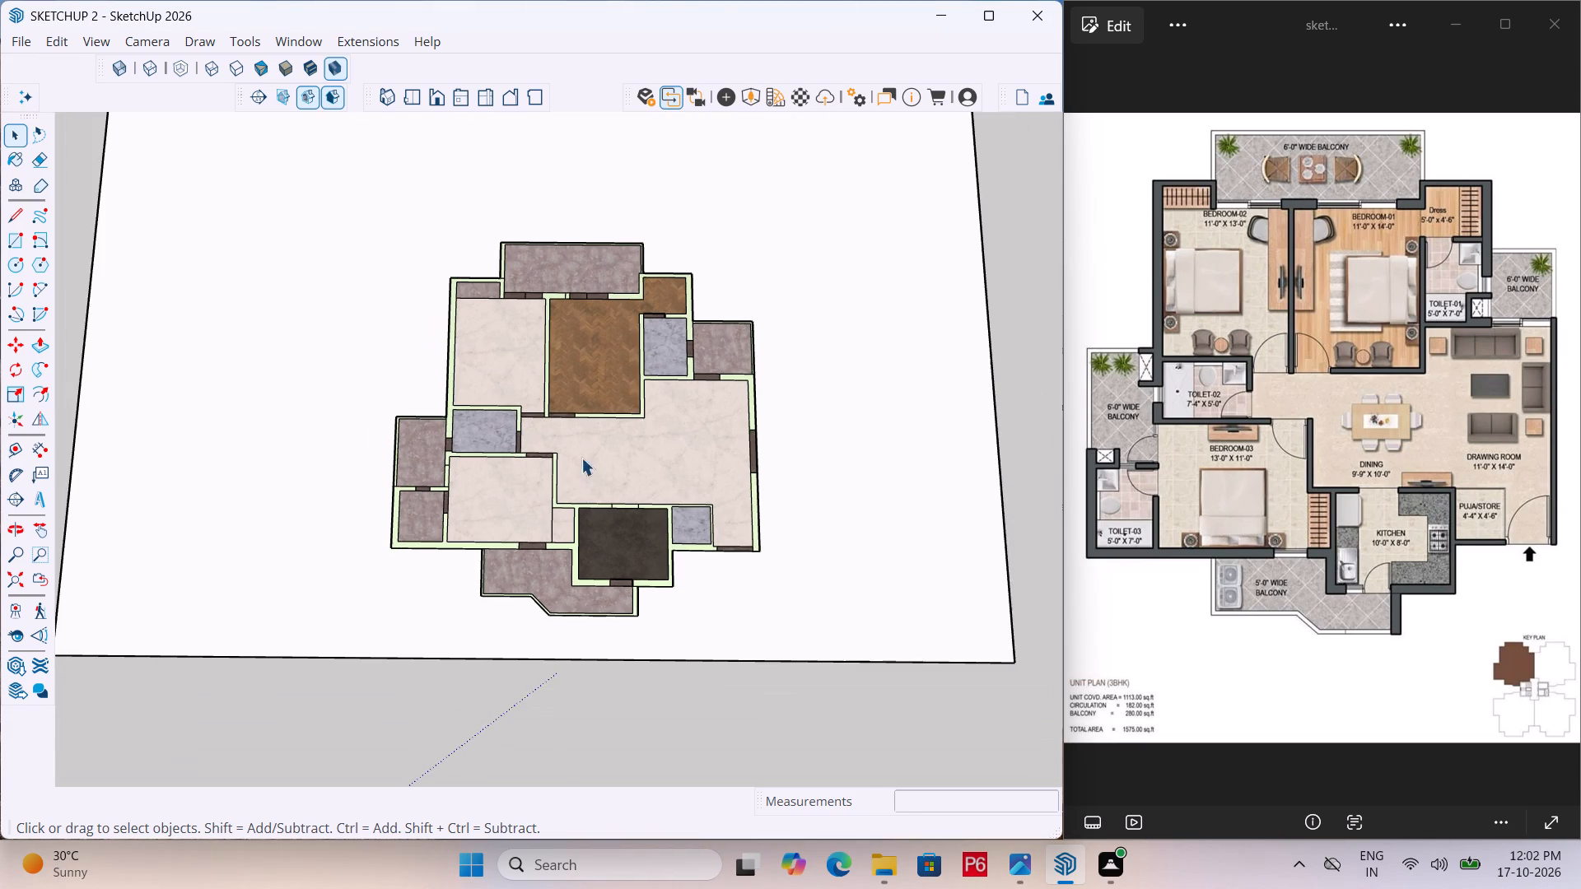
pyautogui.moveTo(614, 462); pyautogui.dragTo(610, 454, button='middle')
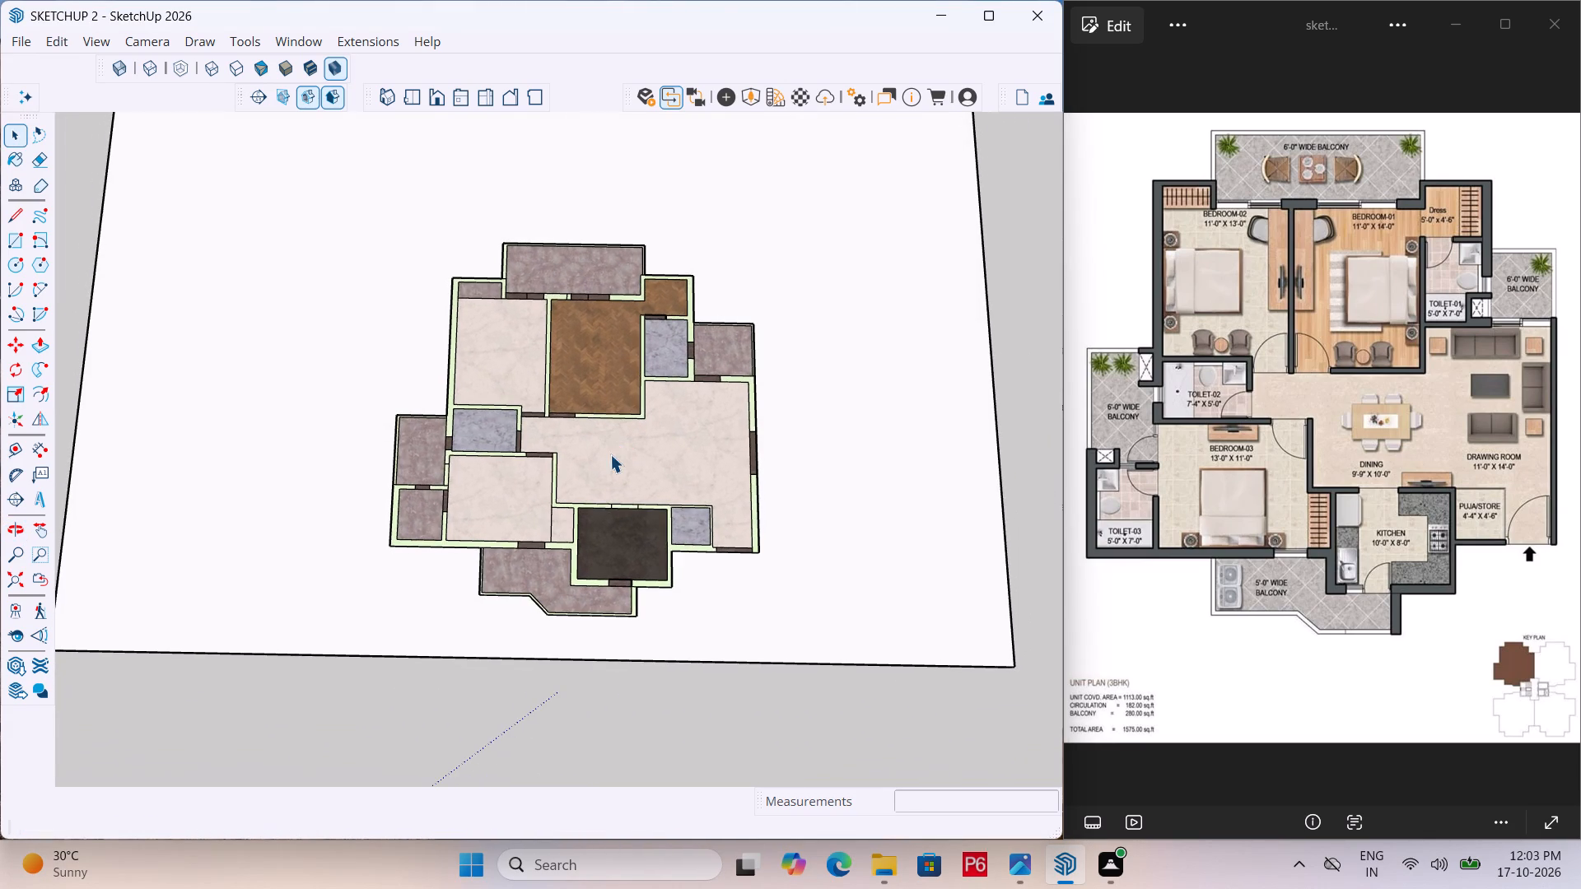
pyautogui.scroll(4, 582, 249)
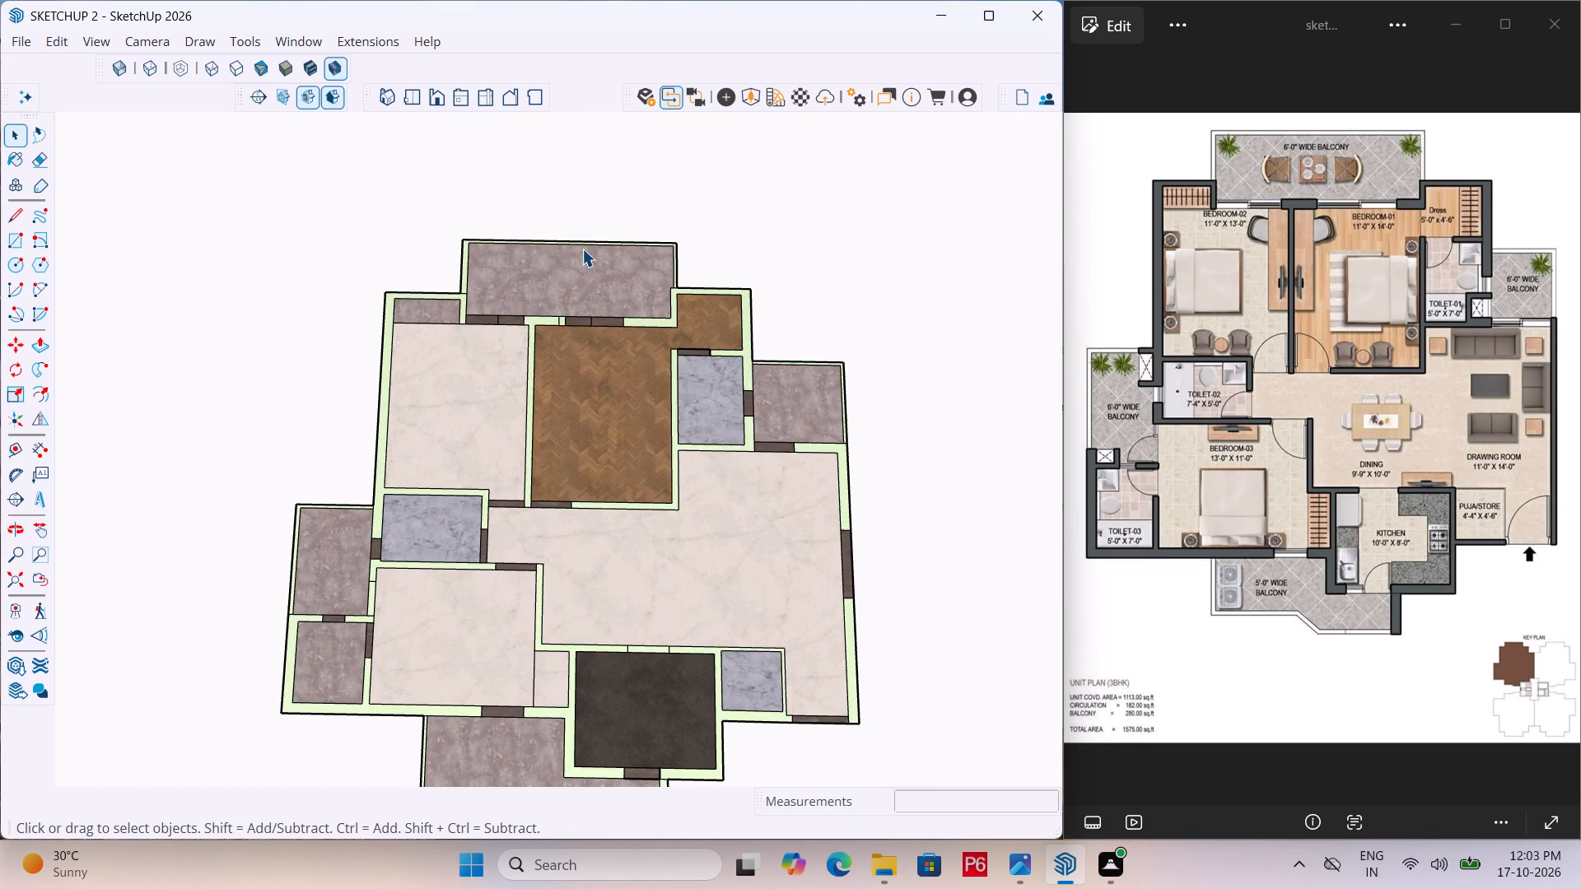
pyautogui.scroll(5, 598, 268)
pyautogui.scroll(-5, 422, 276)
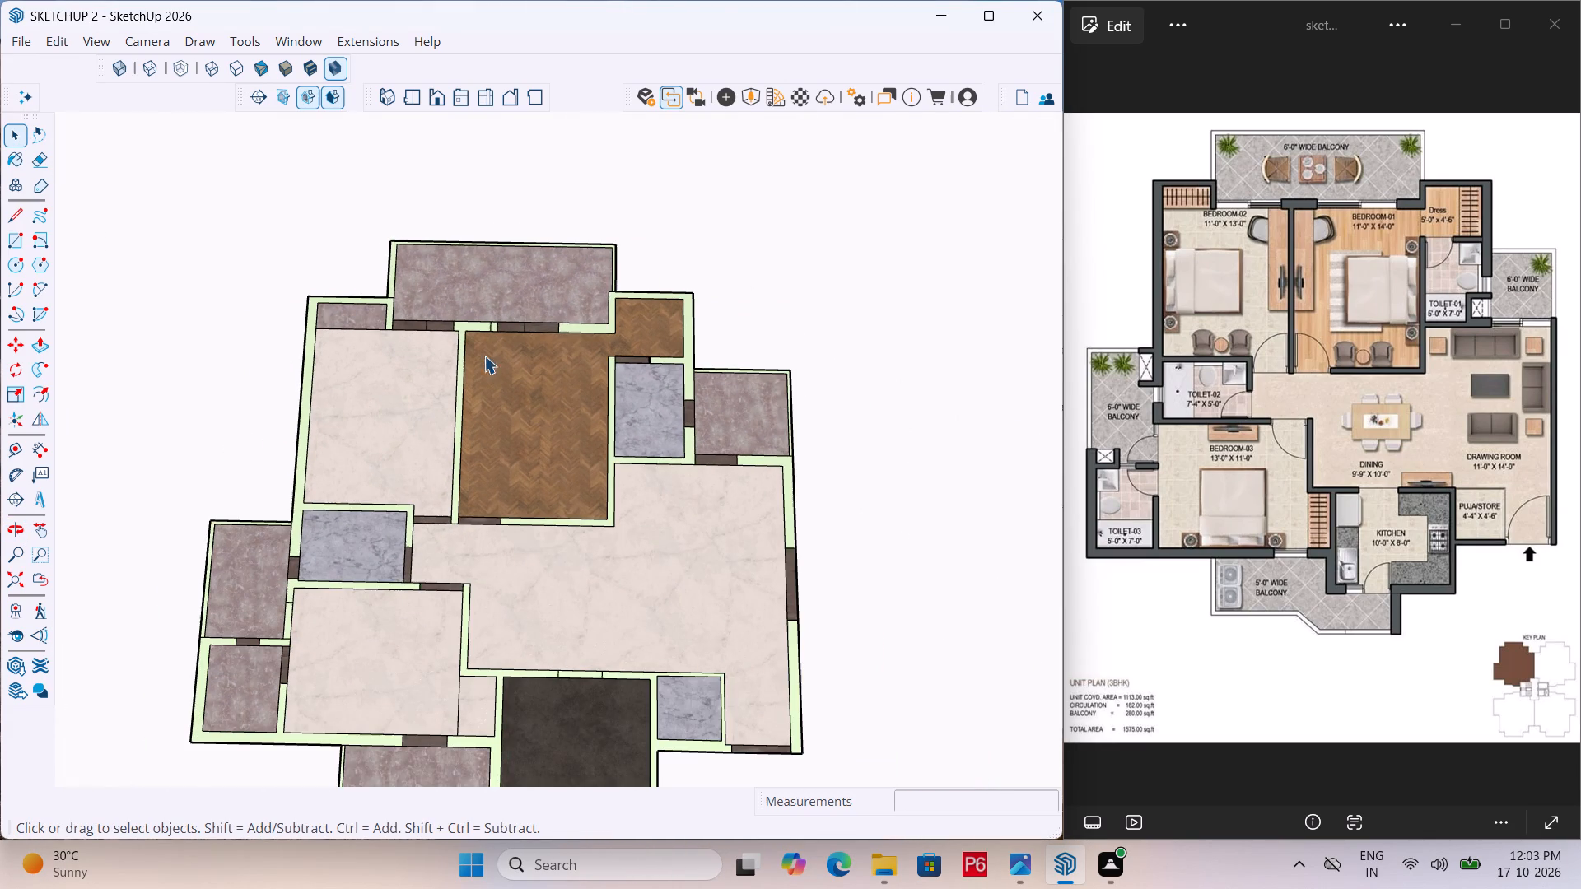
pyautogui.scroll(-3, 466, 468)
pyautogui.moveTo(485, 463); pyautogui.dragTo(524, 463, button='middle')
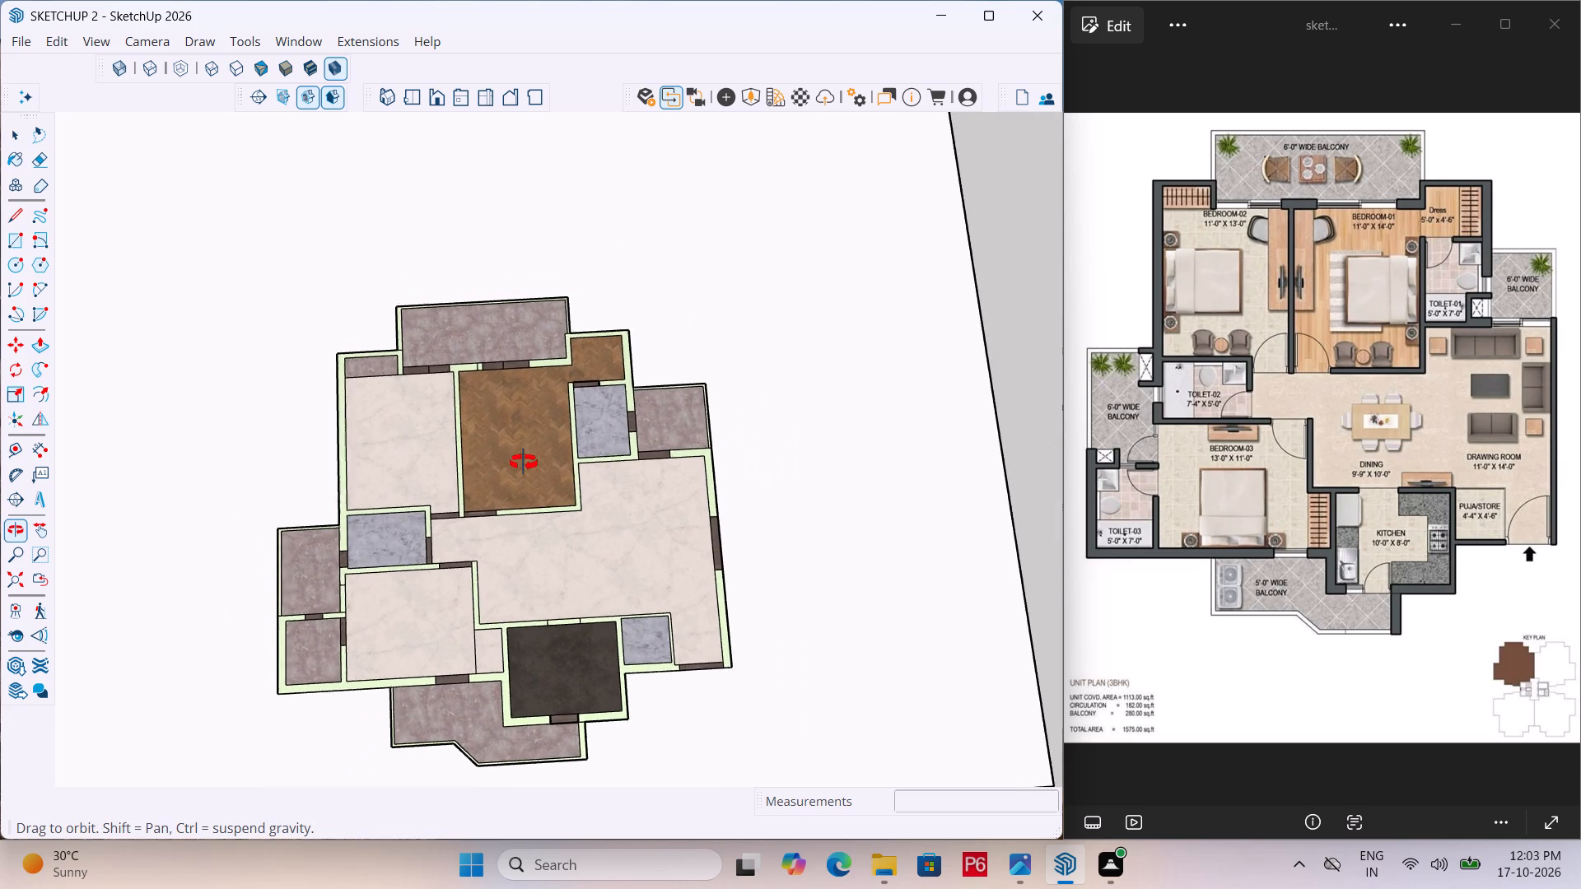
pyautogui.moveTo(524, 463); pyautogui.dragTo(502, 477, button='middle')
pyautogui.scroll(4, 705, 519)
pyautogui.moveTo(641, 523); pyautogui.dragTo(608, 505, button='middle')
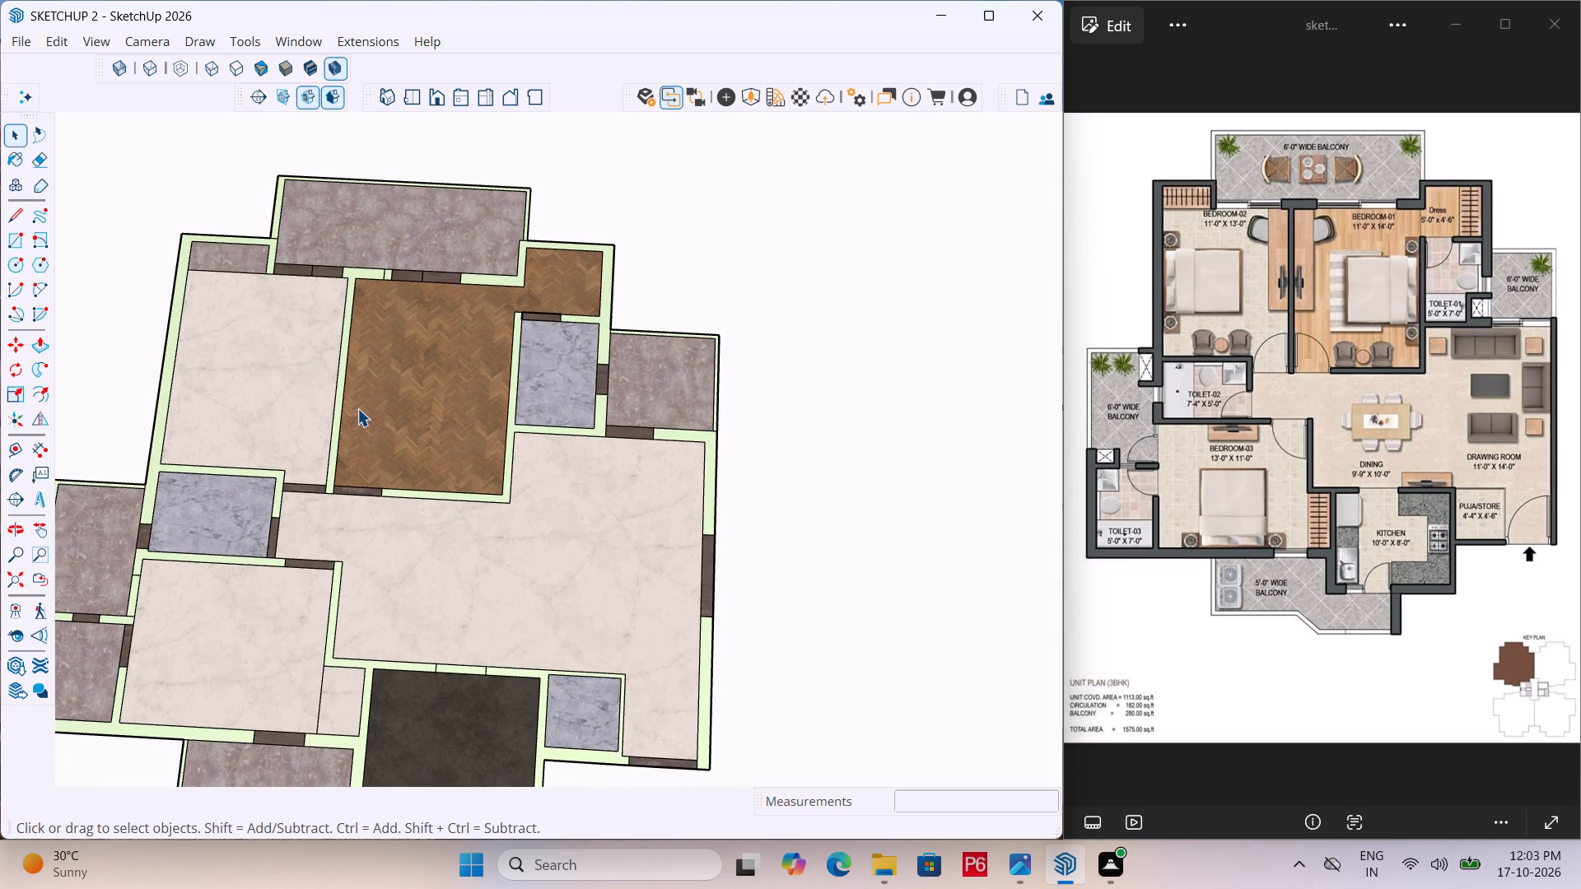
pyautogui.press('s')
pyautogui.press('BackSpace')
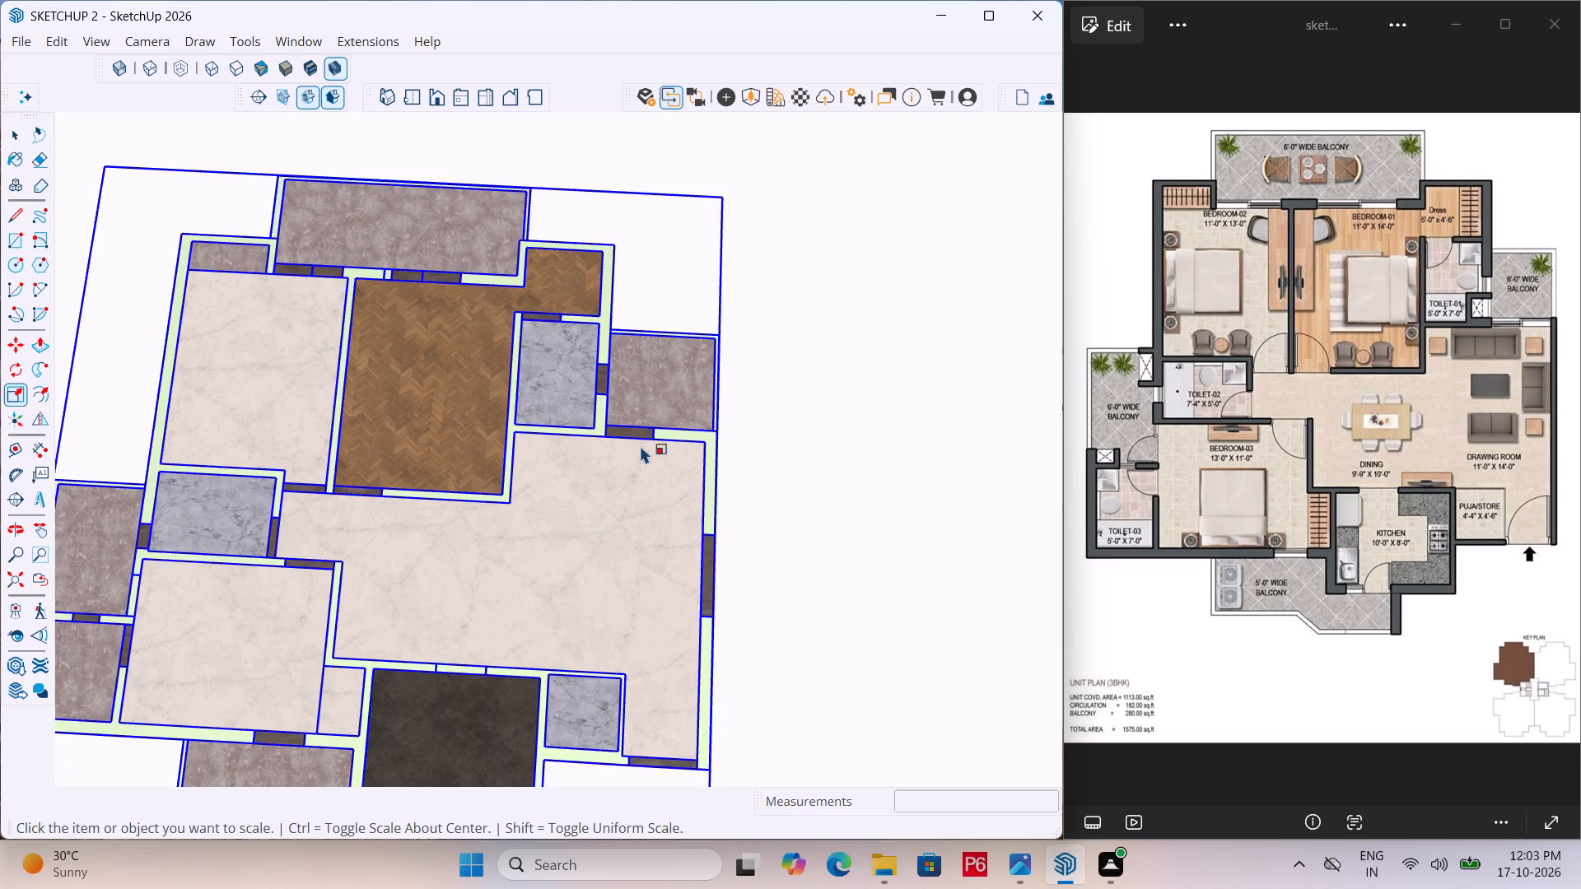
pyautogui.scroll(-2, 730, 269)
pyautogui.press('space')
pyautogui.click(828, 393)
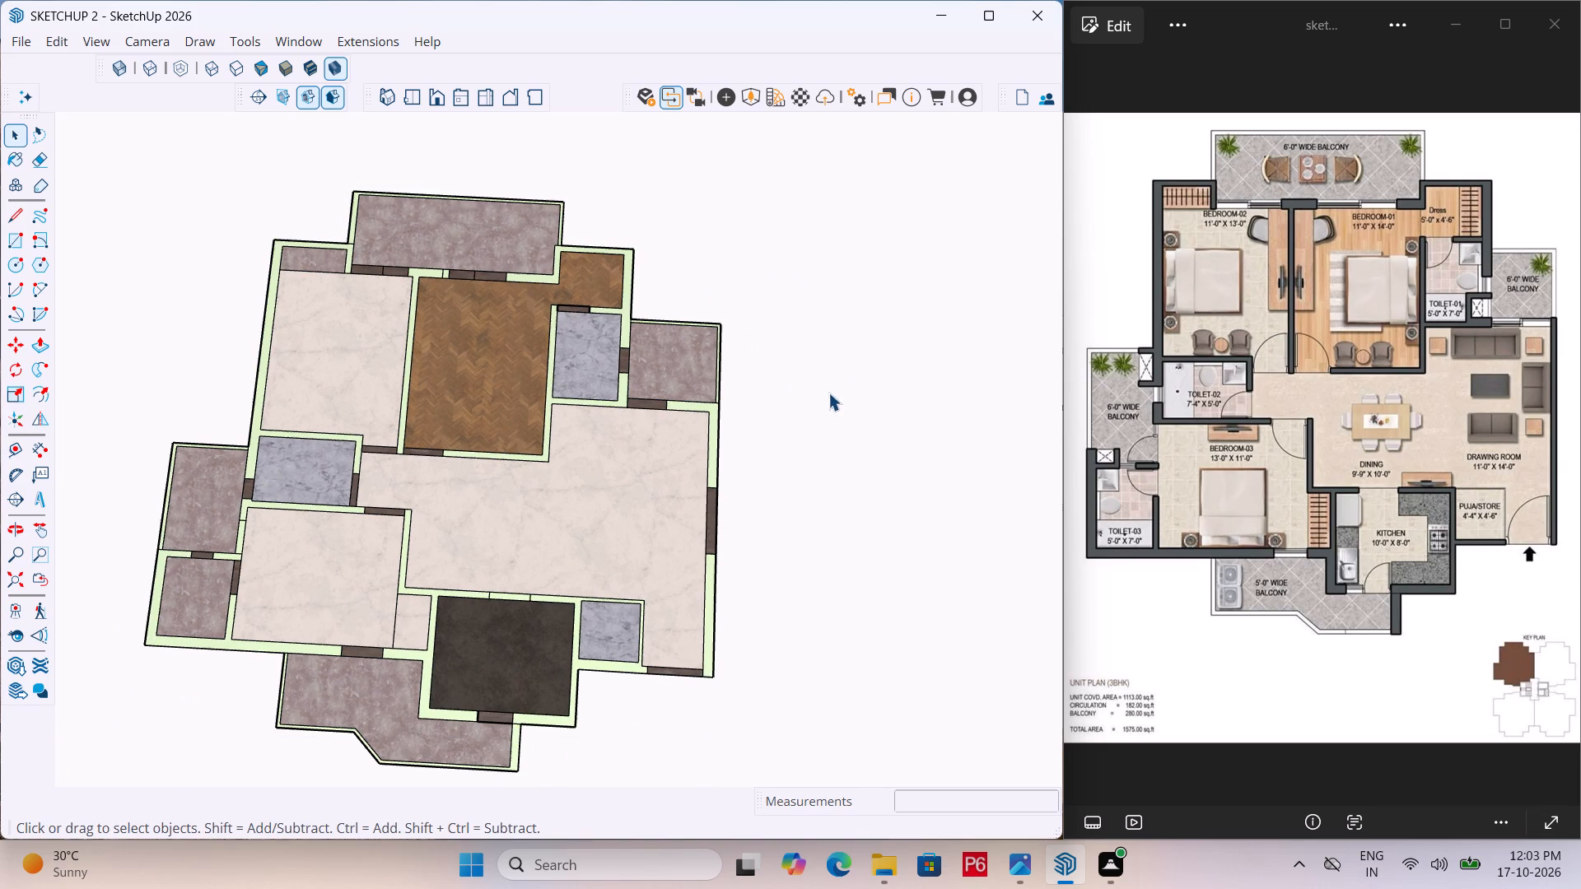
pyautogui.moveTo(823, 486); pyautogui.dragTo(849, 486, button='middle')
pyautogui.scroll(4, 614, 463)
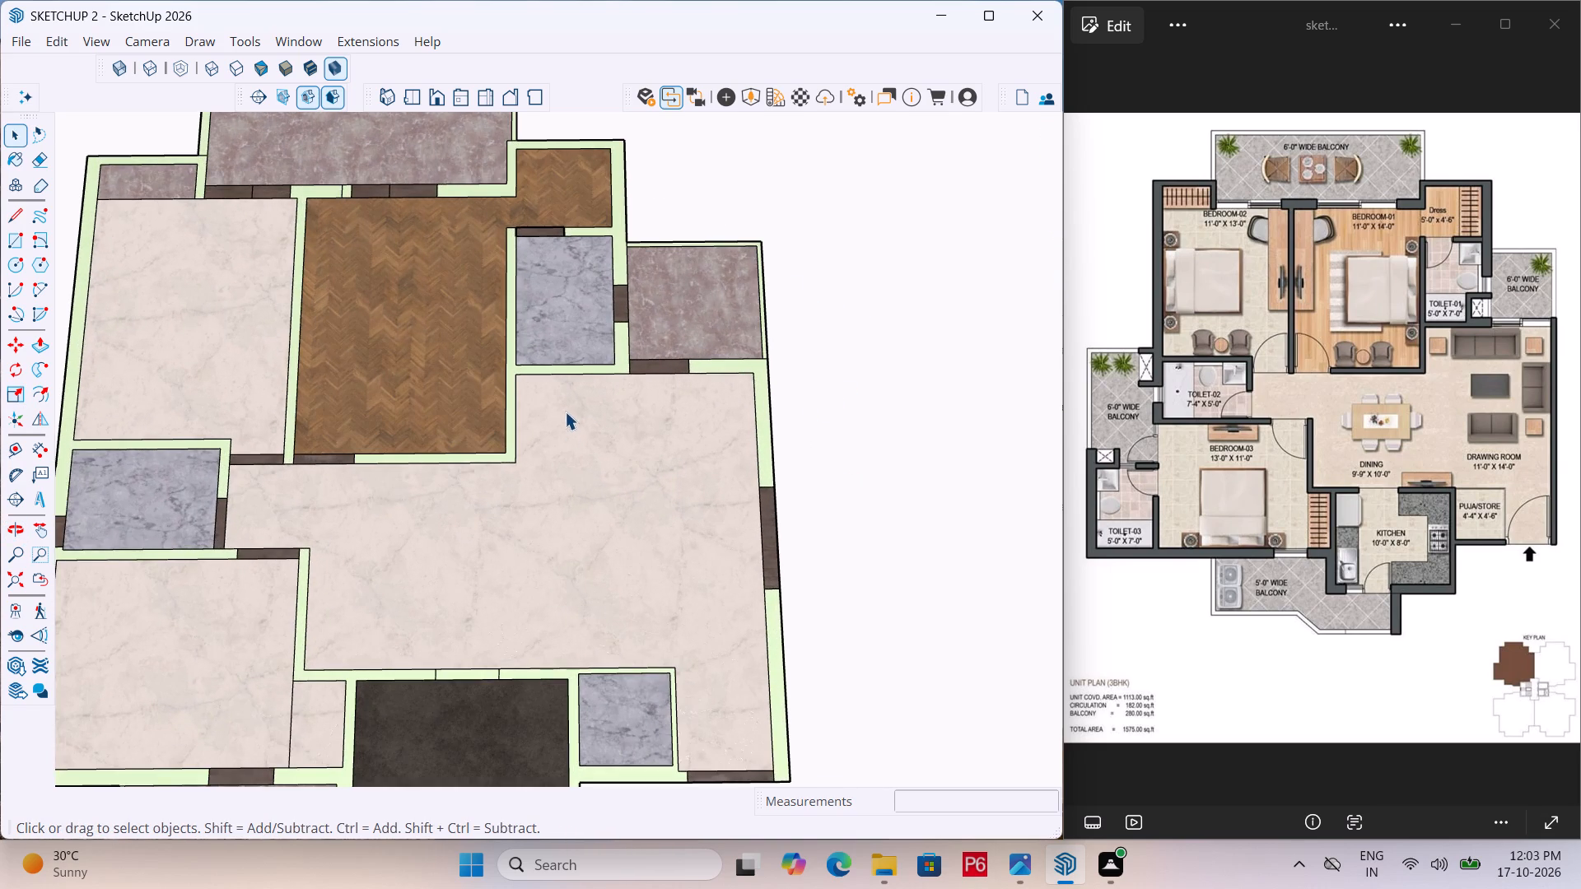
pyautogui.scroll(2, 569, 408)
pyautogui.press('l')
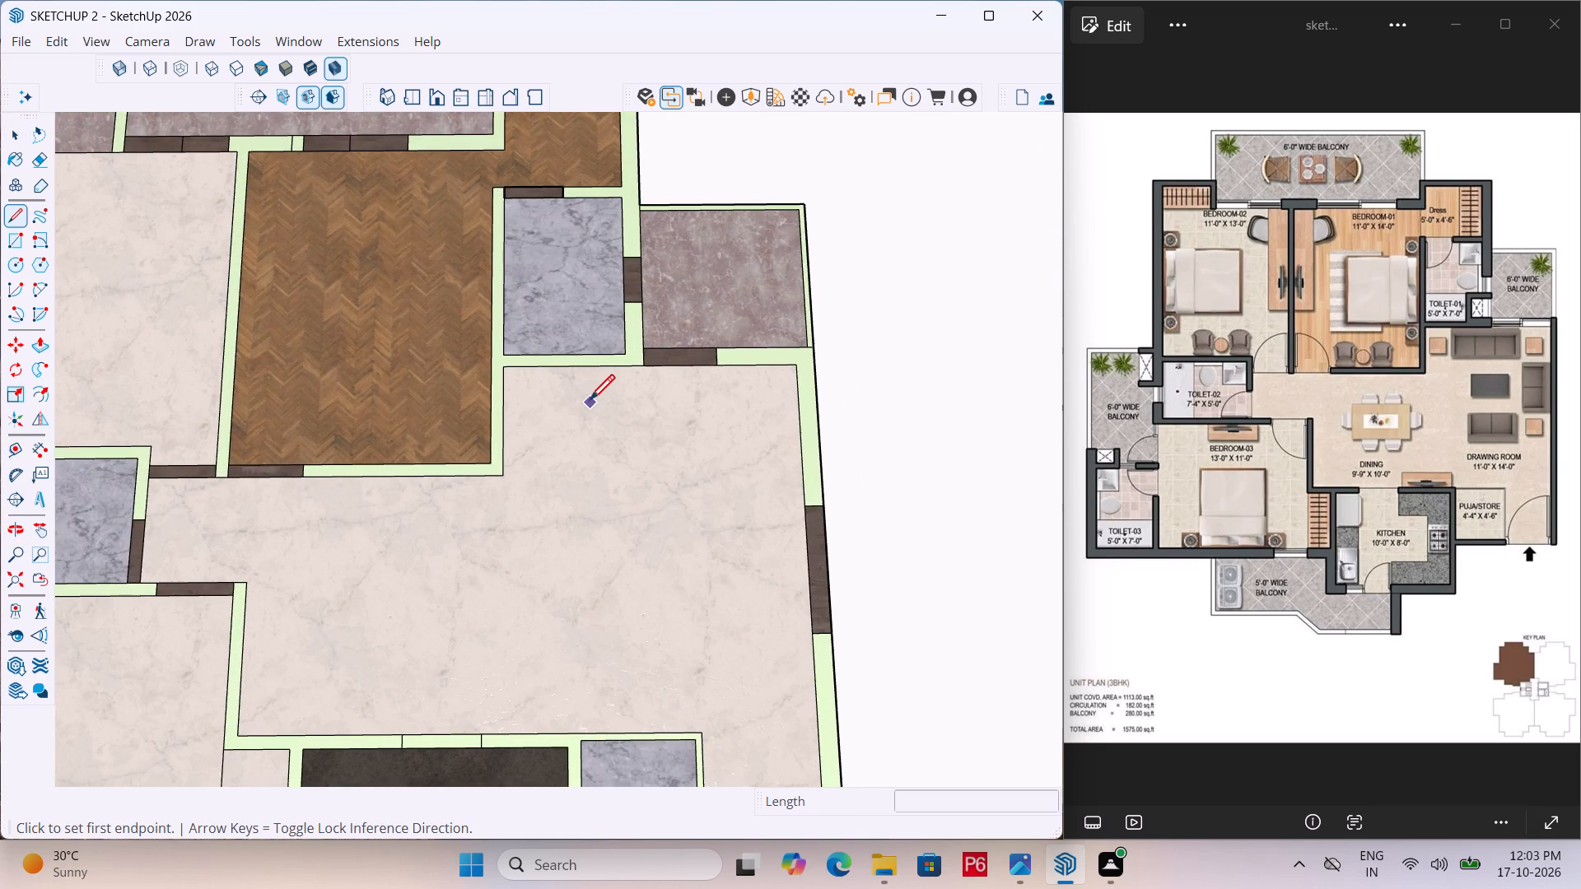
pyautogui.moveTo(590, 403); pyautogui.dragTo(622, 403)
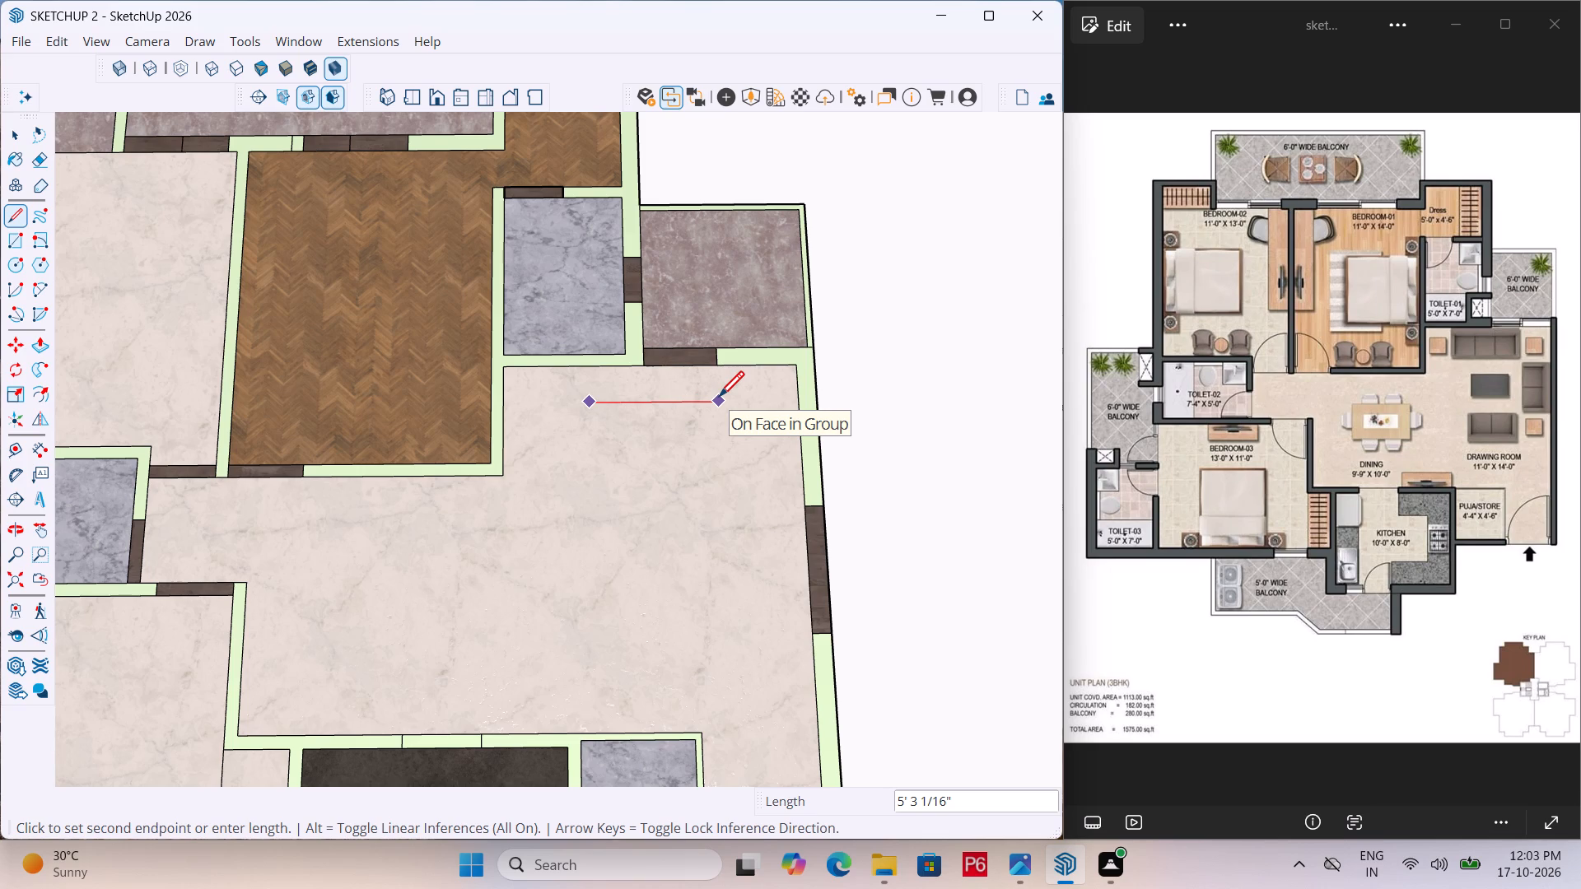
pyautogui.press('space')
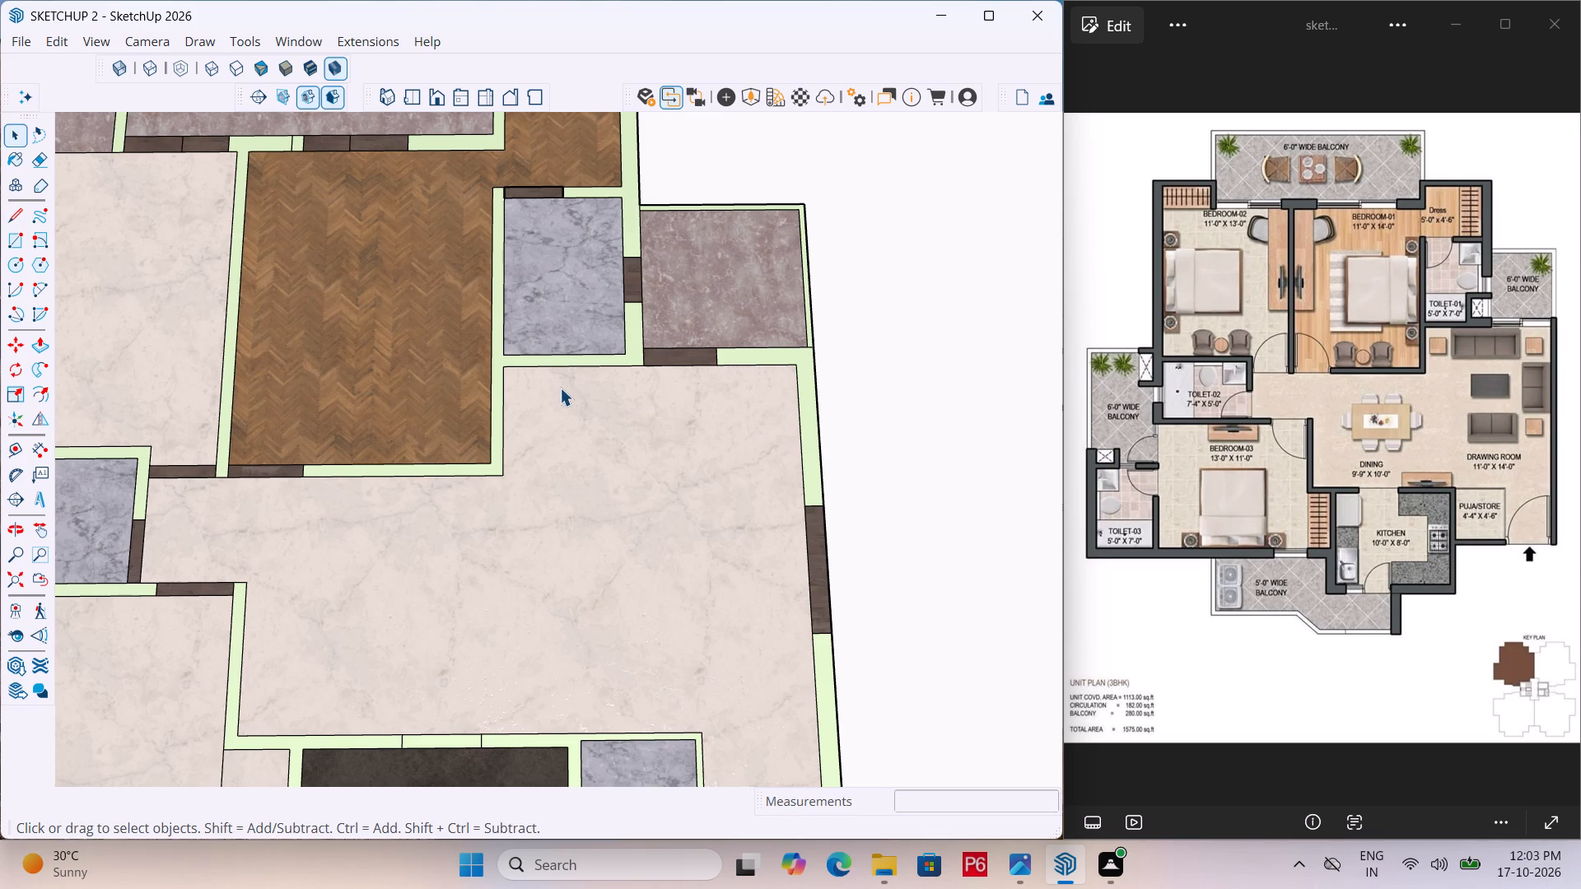
# Draw a rectangle about 7' long and 2' wide on the drawing room floor, just inside the wall with the balcony door.
pyautogui.press('l')
pyautogui.click(562, 389)
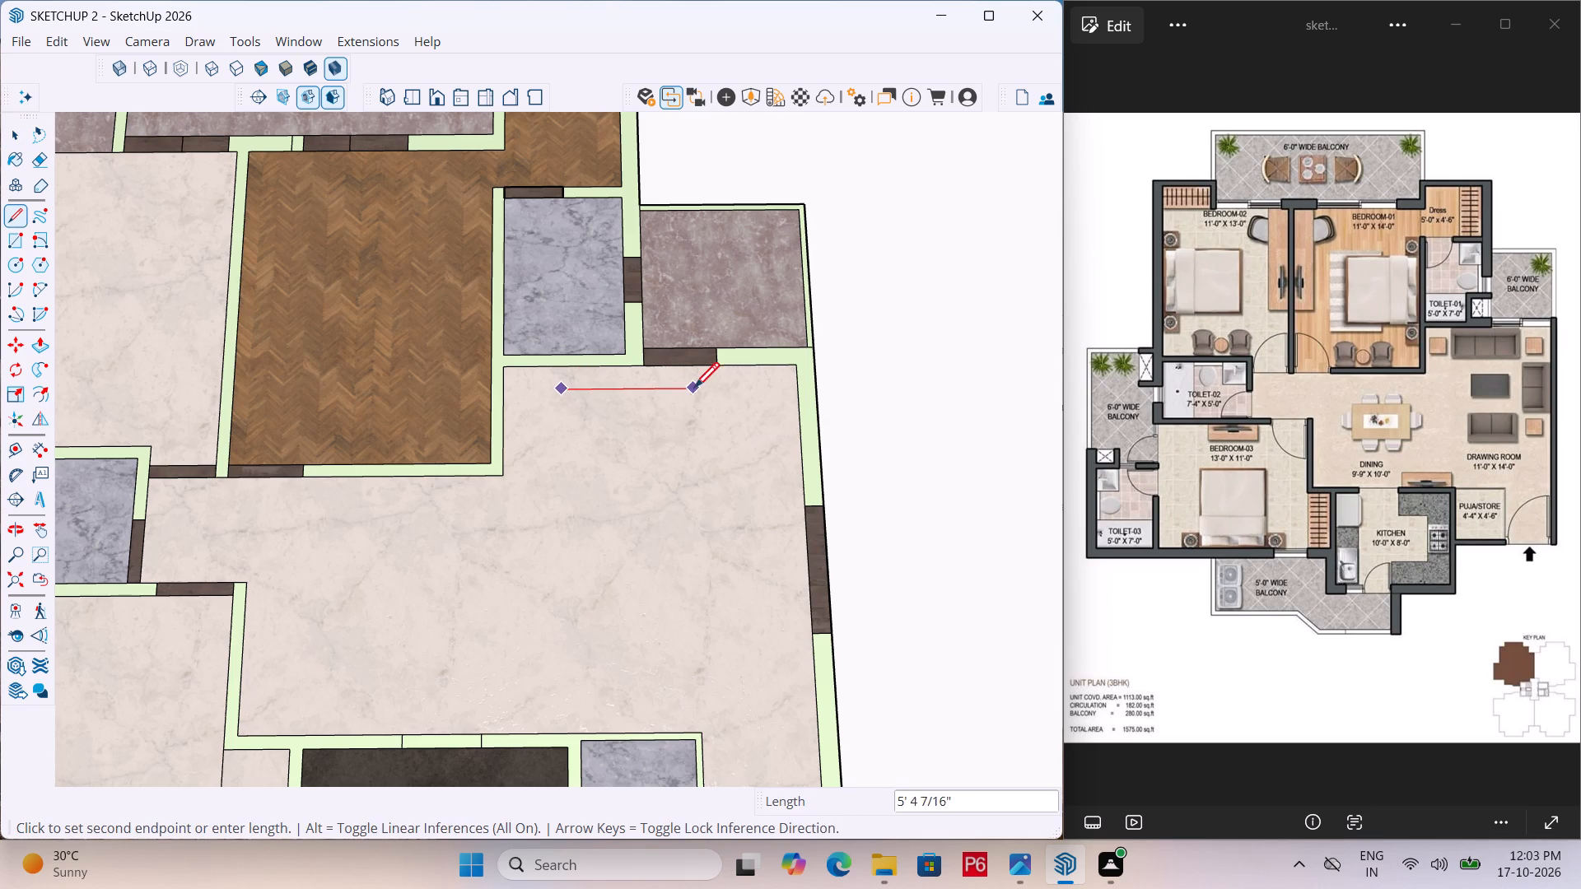
pyautogui.click(734, 390)
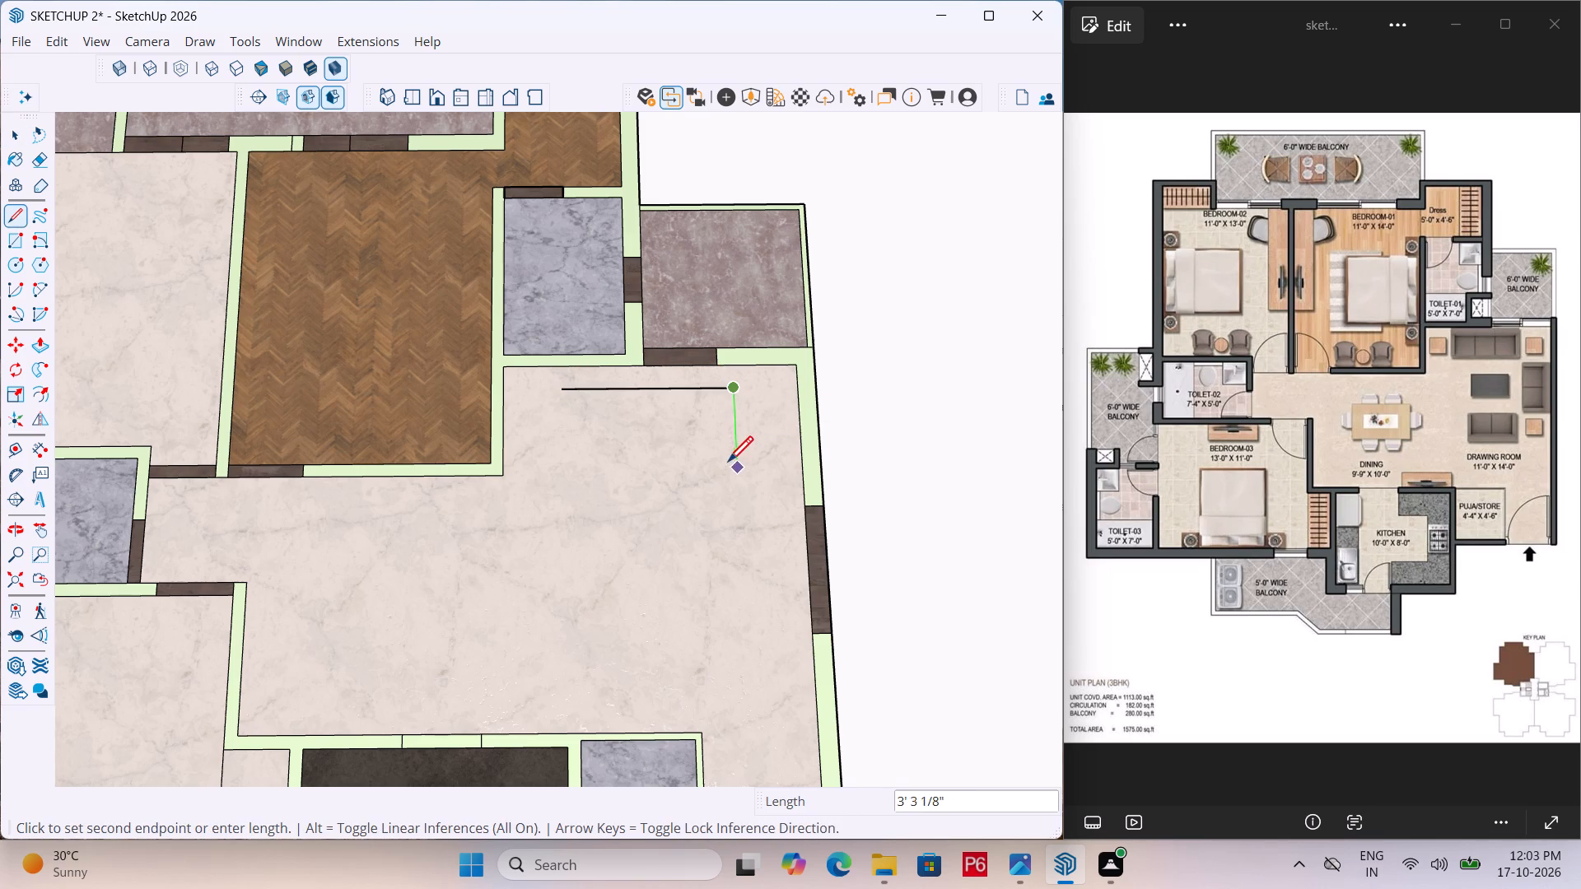
pyautogui.write("2'")
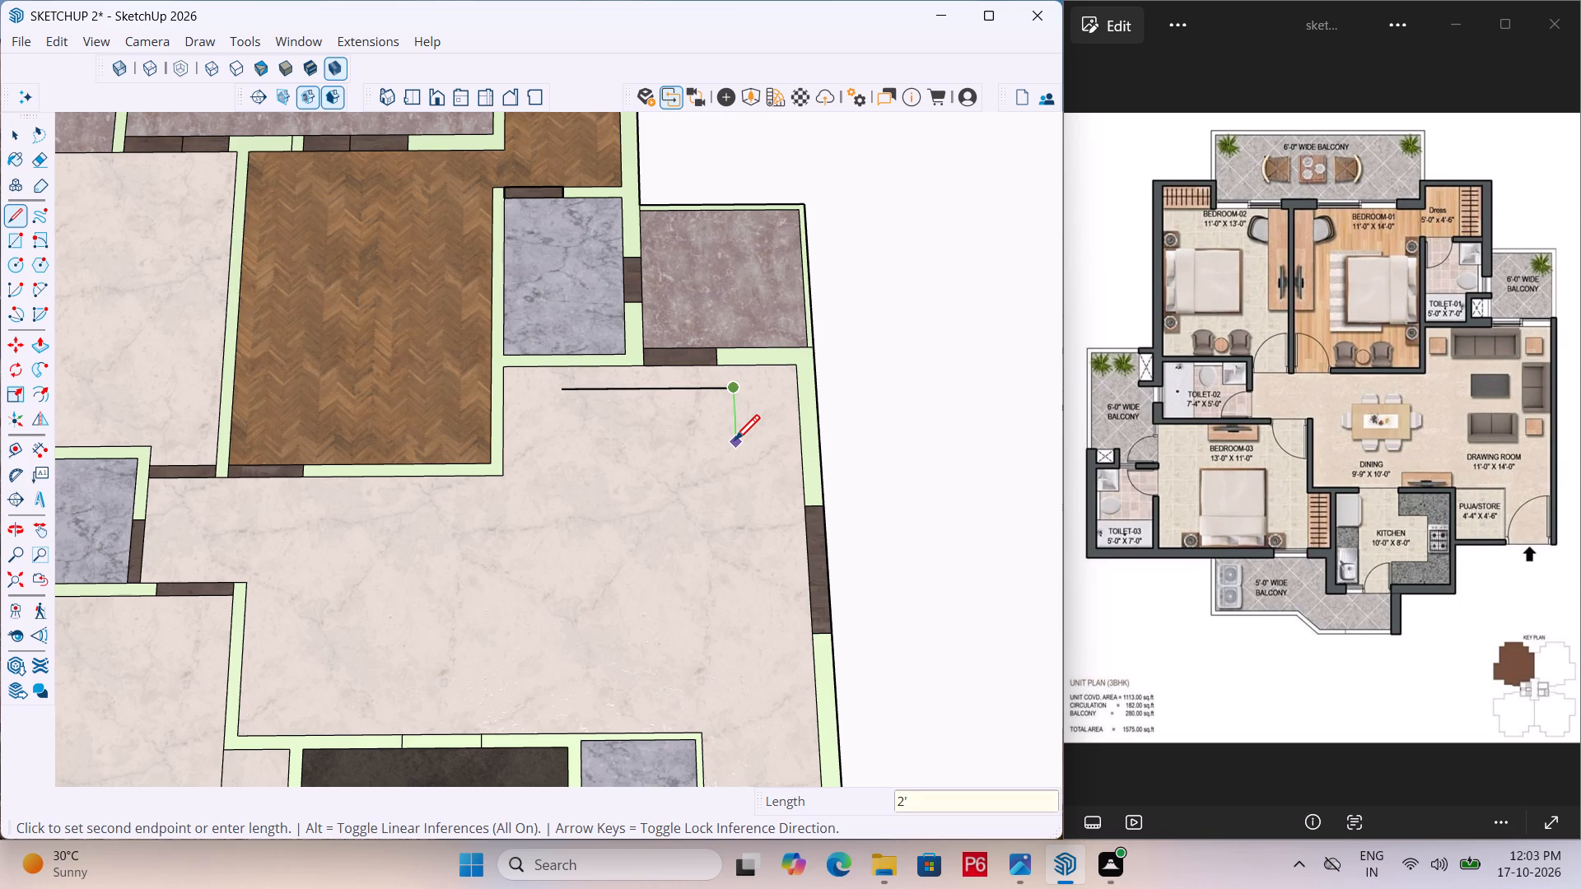
pyautogui.press('Return')
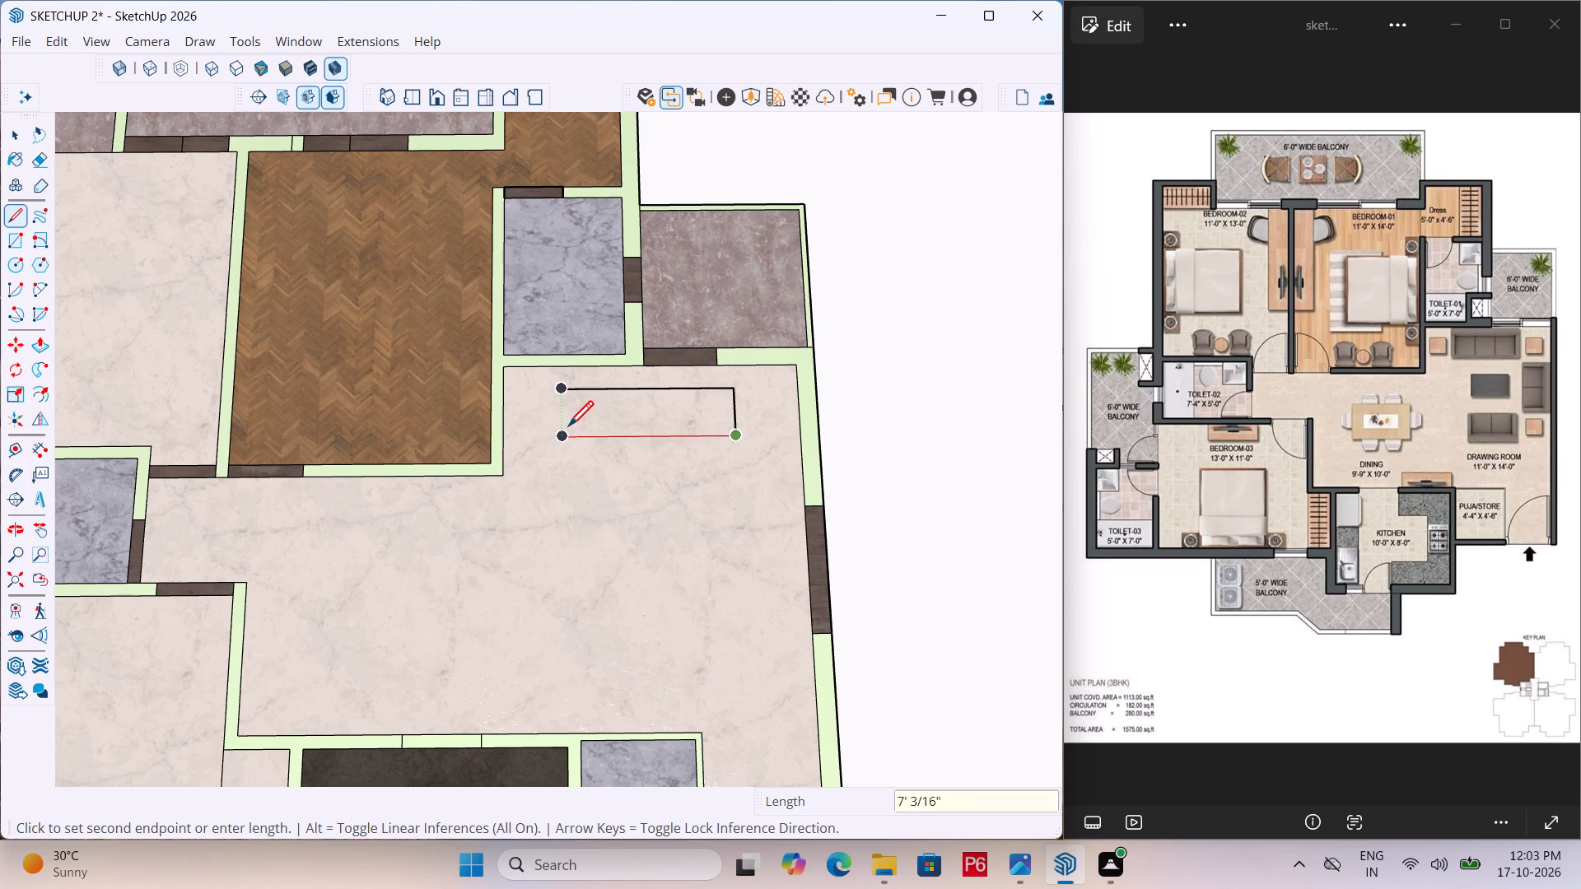
pyautogui.moveTo(568, 429); pyautogui.dragTo(569, 412)
pyautogui.click(560, 385)
pyautogui.press('space')
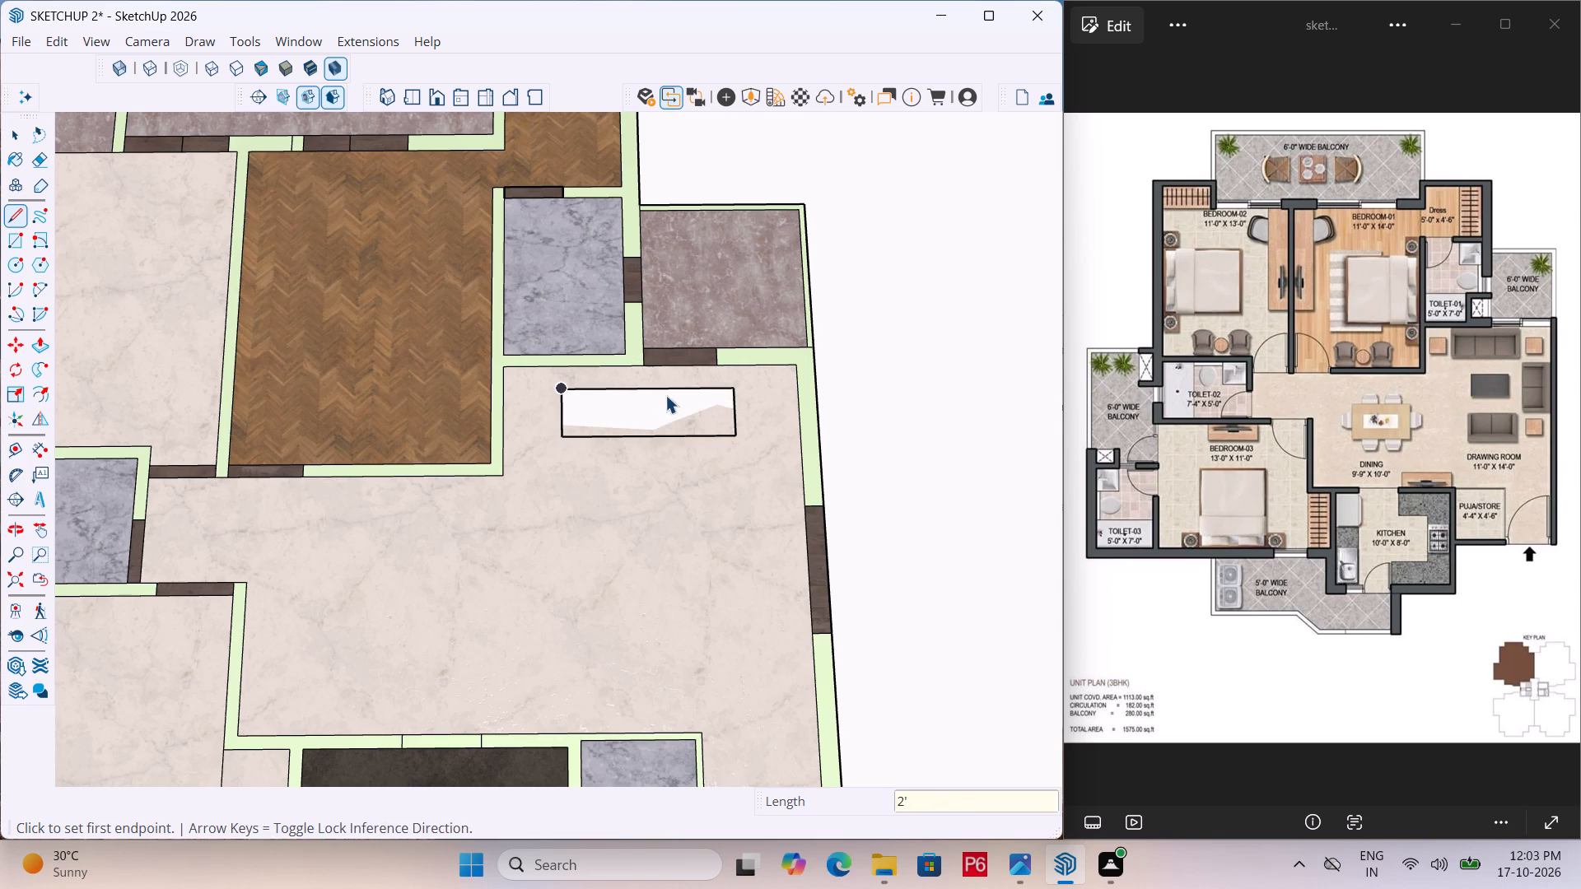
# Make the new rectangle, with its face and edges, a group.
pyautogui.scroll(3, 665, 395)
pyautogui.doubleClick(661, 414)
pyautogui.rightClick(661, 414)
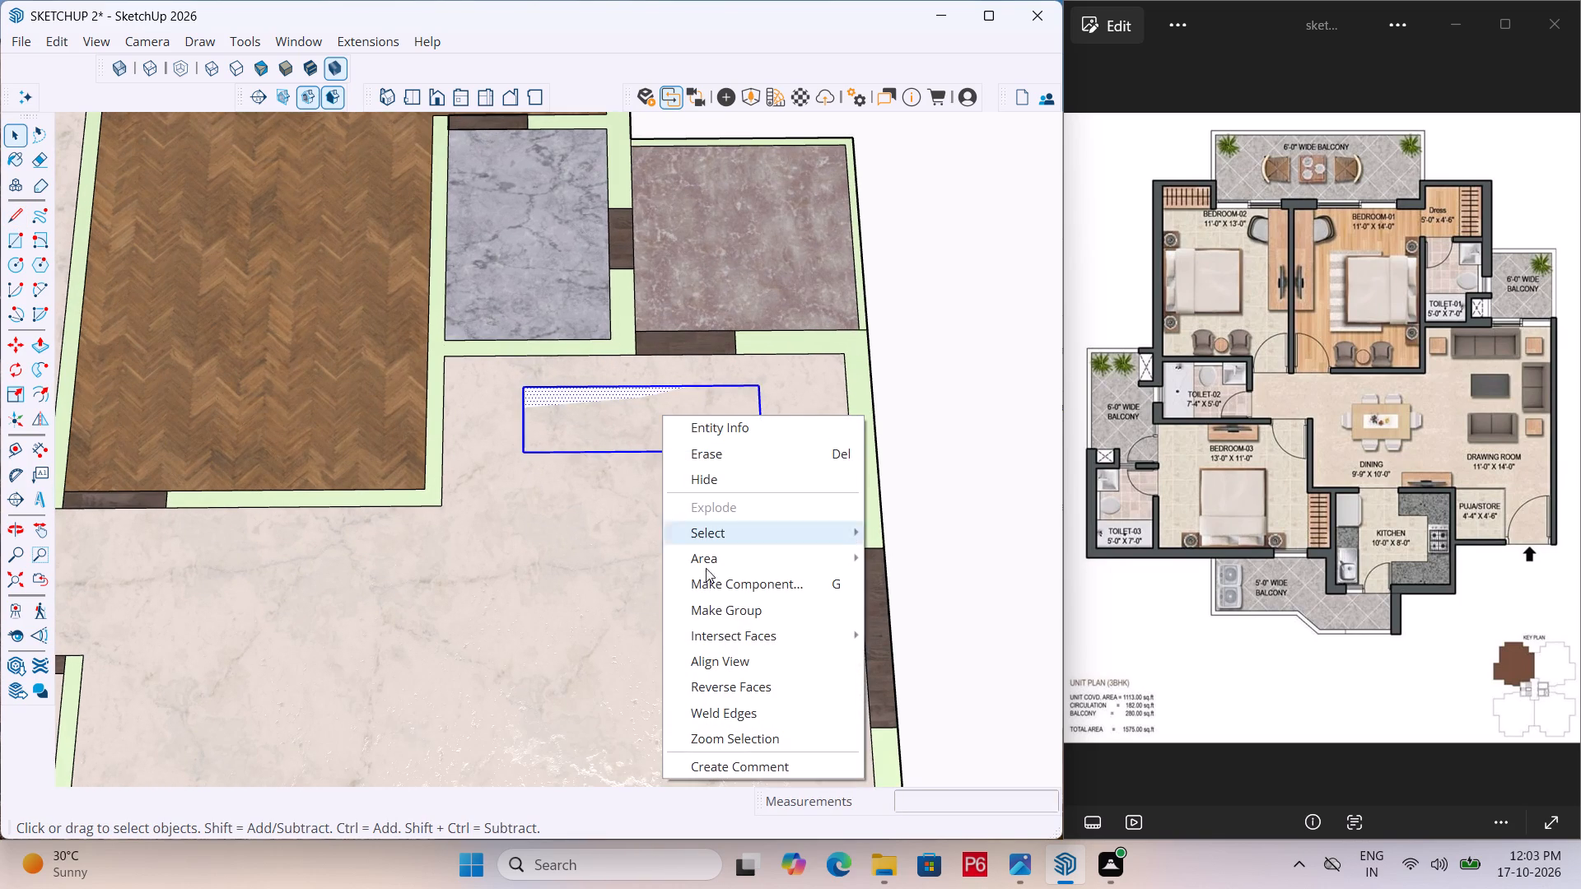
pyautogui.click(755, 613)
# Move the rectangle group out of the apartment and off the base slab, into the empty area beyond the lower balcony.
pyautogui.press('space')
pyautogui.click(688, 432)
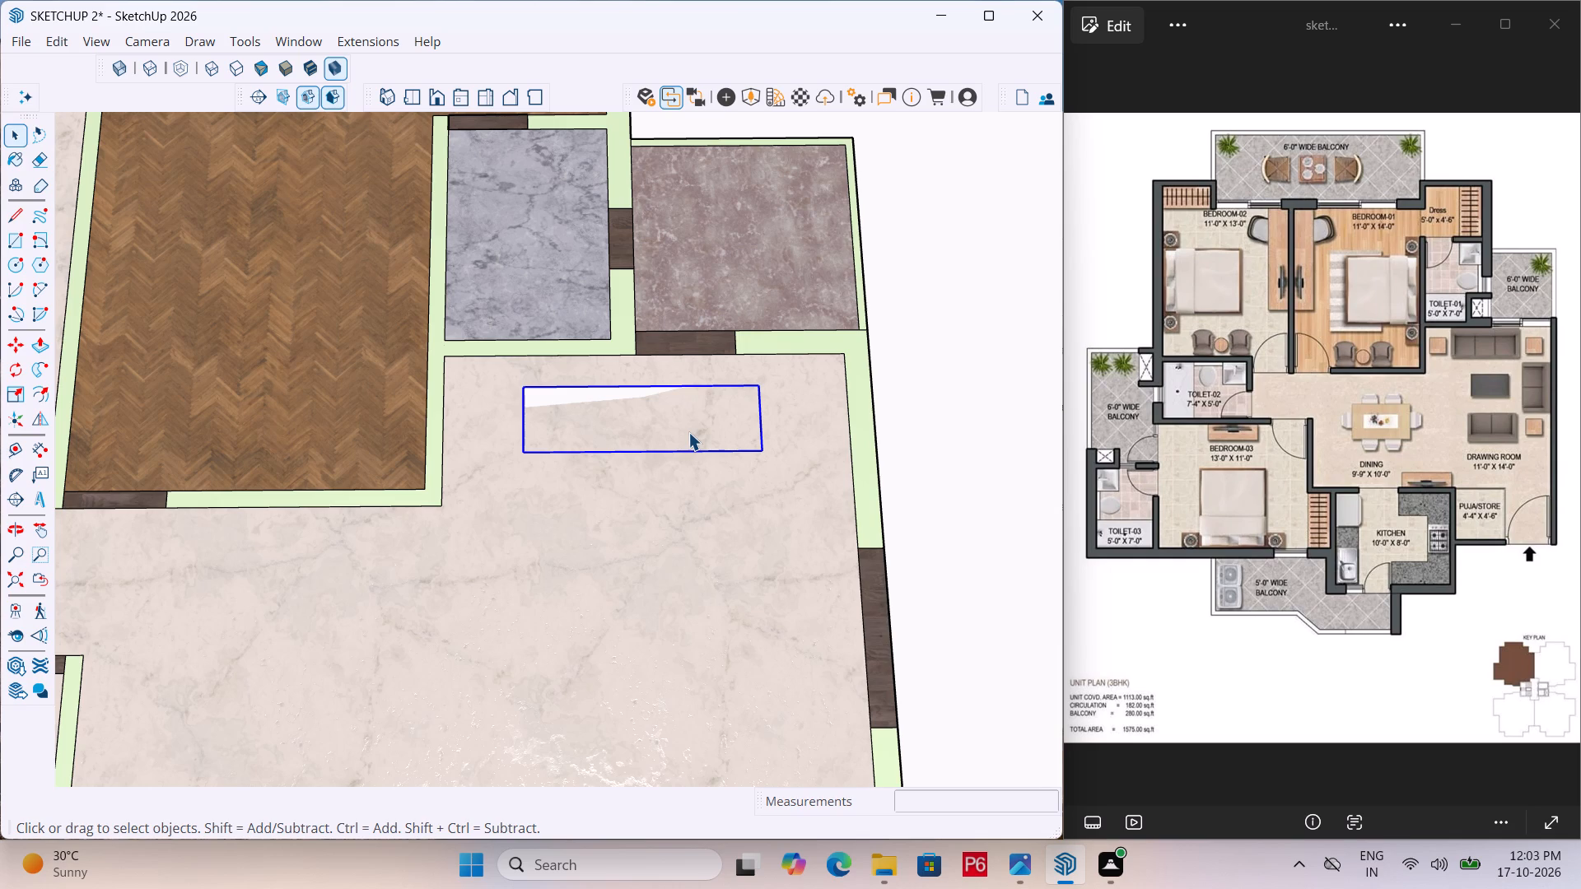
pyautogui.press('m')
pyautogui.click(688, 432)
pyautogui.scroll(-5, 522, 336)
pyautogui.scroll(-3, 381, 379)
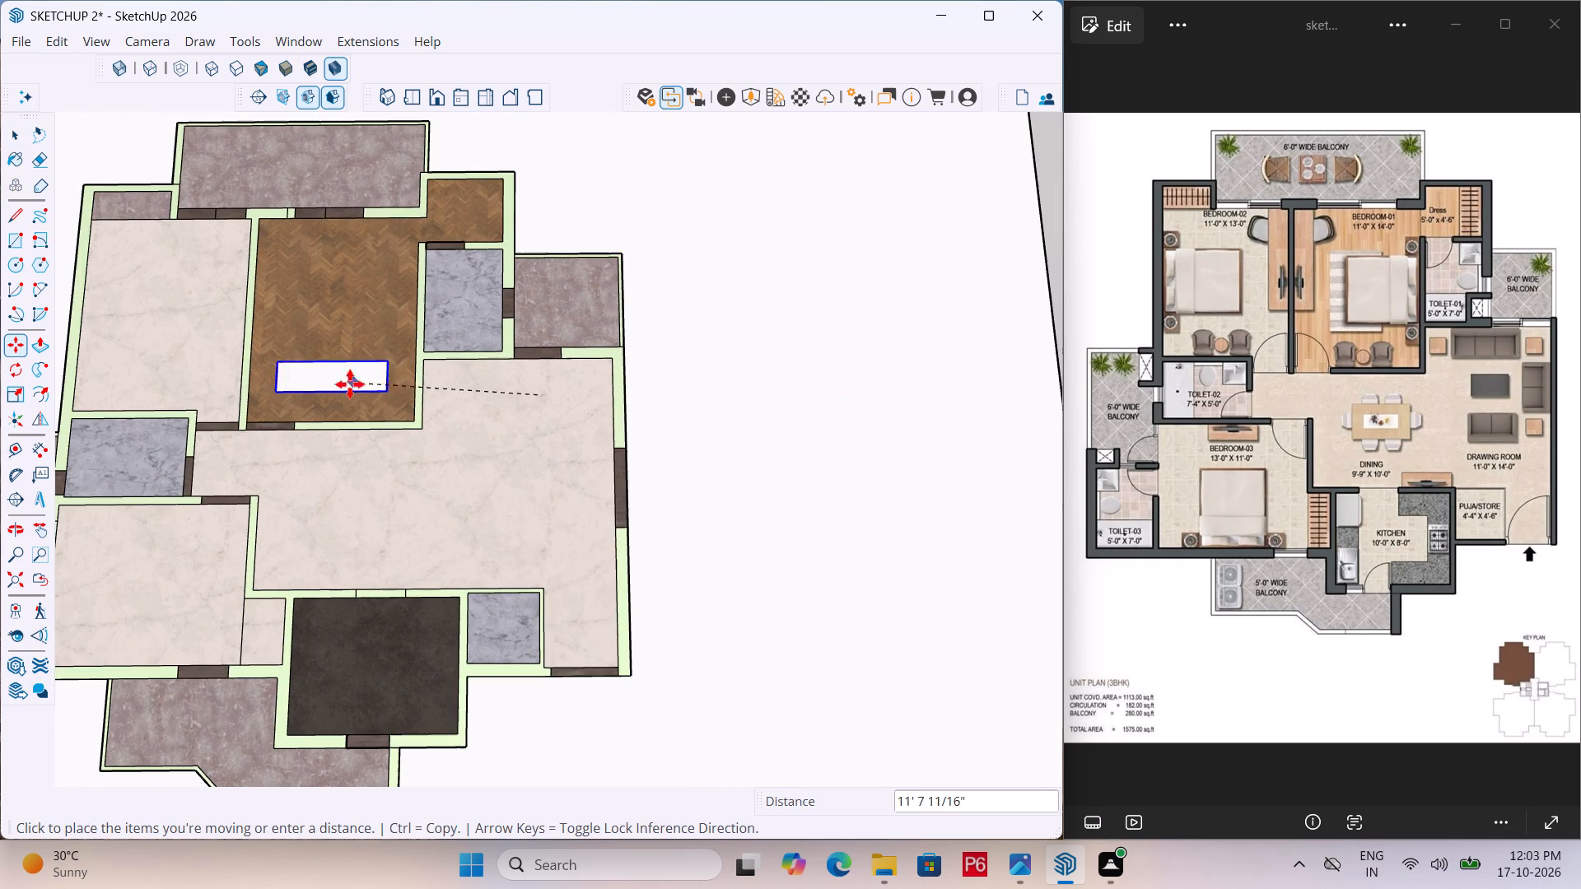
pyautogui.click(753, 394)
pyautogui.scroll(-1, 646, 386)
pyautogui.moveTo(646, 386); pyautogui.dragTo(617, 426, button='middle')
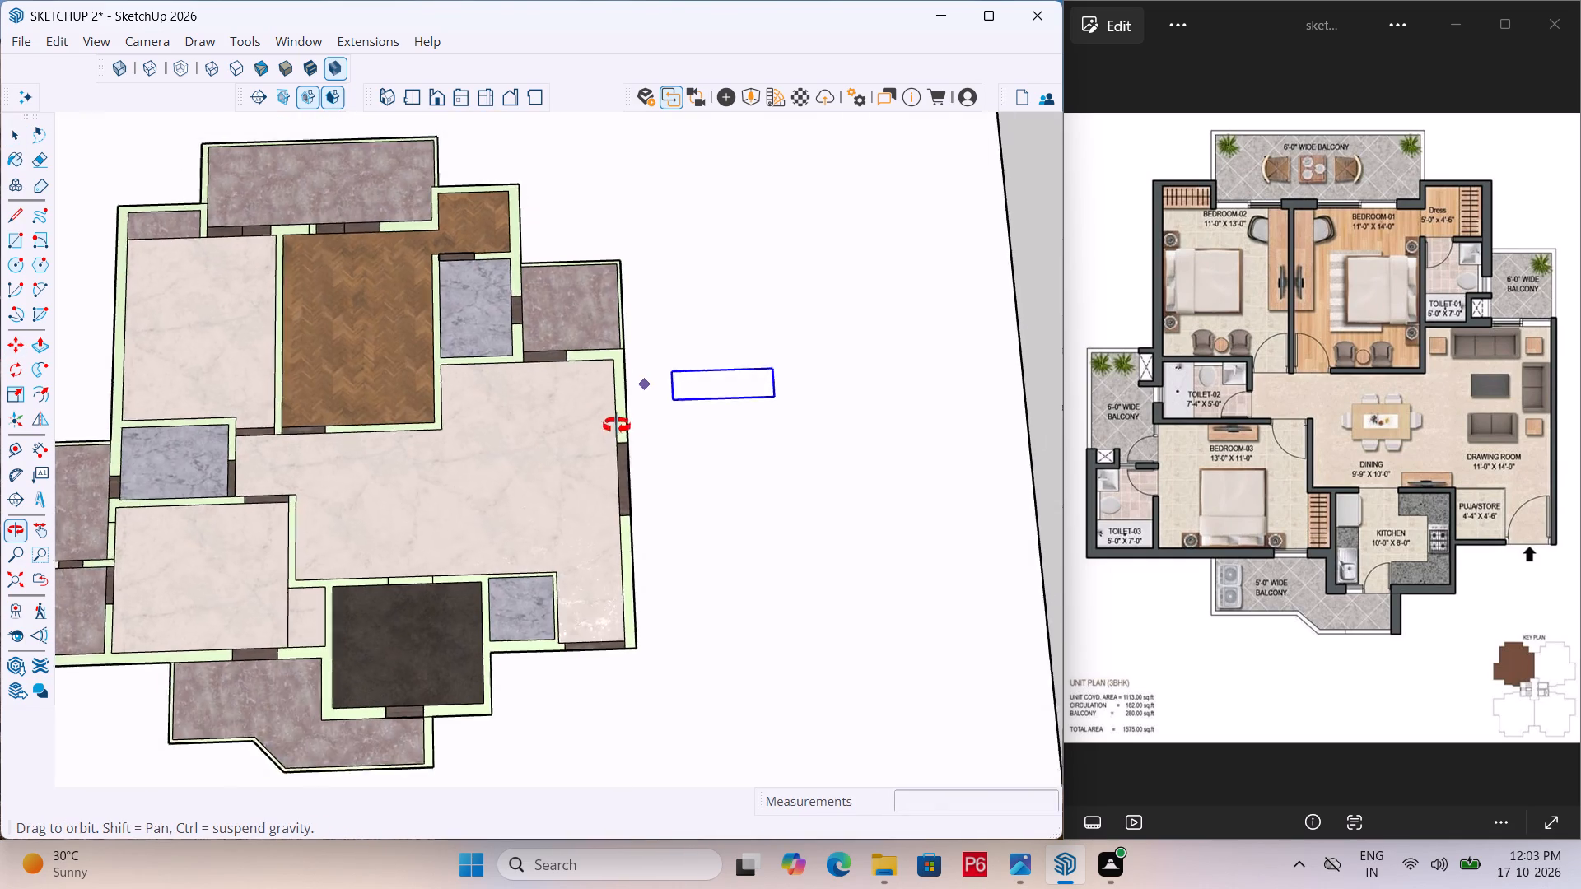
pyautogui.moveTo(617, 426); pyautogui.dragTo(676, 406, button='middle')
pyautogui.click(748, 370)
pyautogui.scroll(-4, 272, 365)
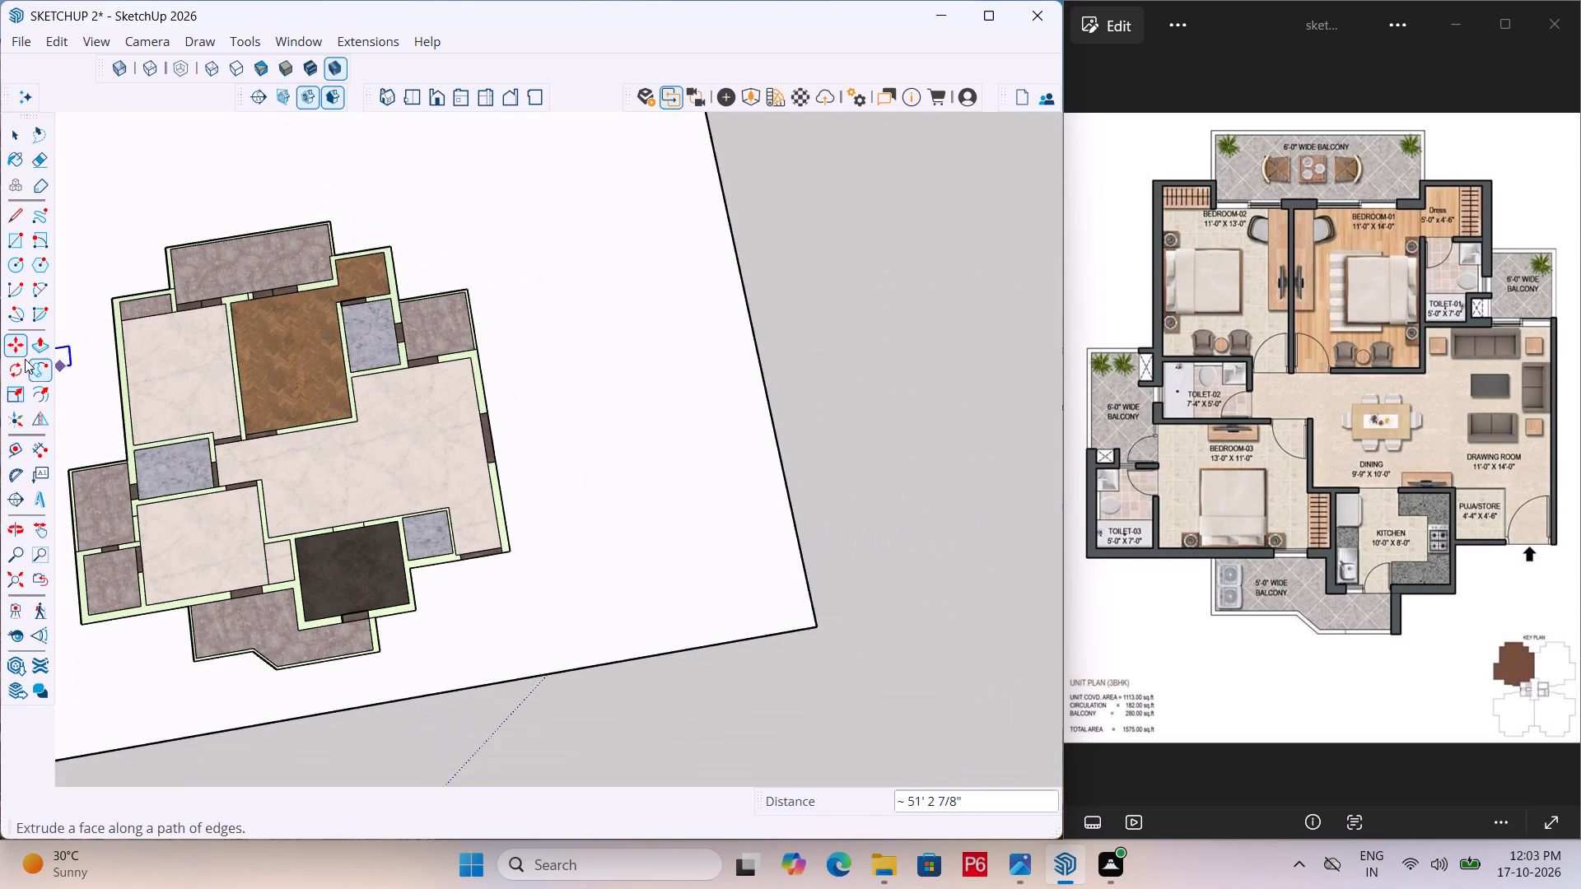
pyautogui.scroll(-3, 291, 343)
pyautogui.moveTo(718, 407); pyautogui.dragTo(654, 314, button='middle')
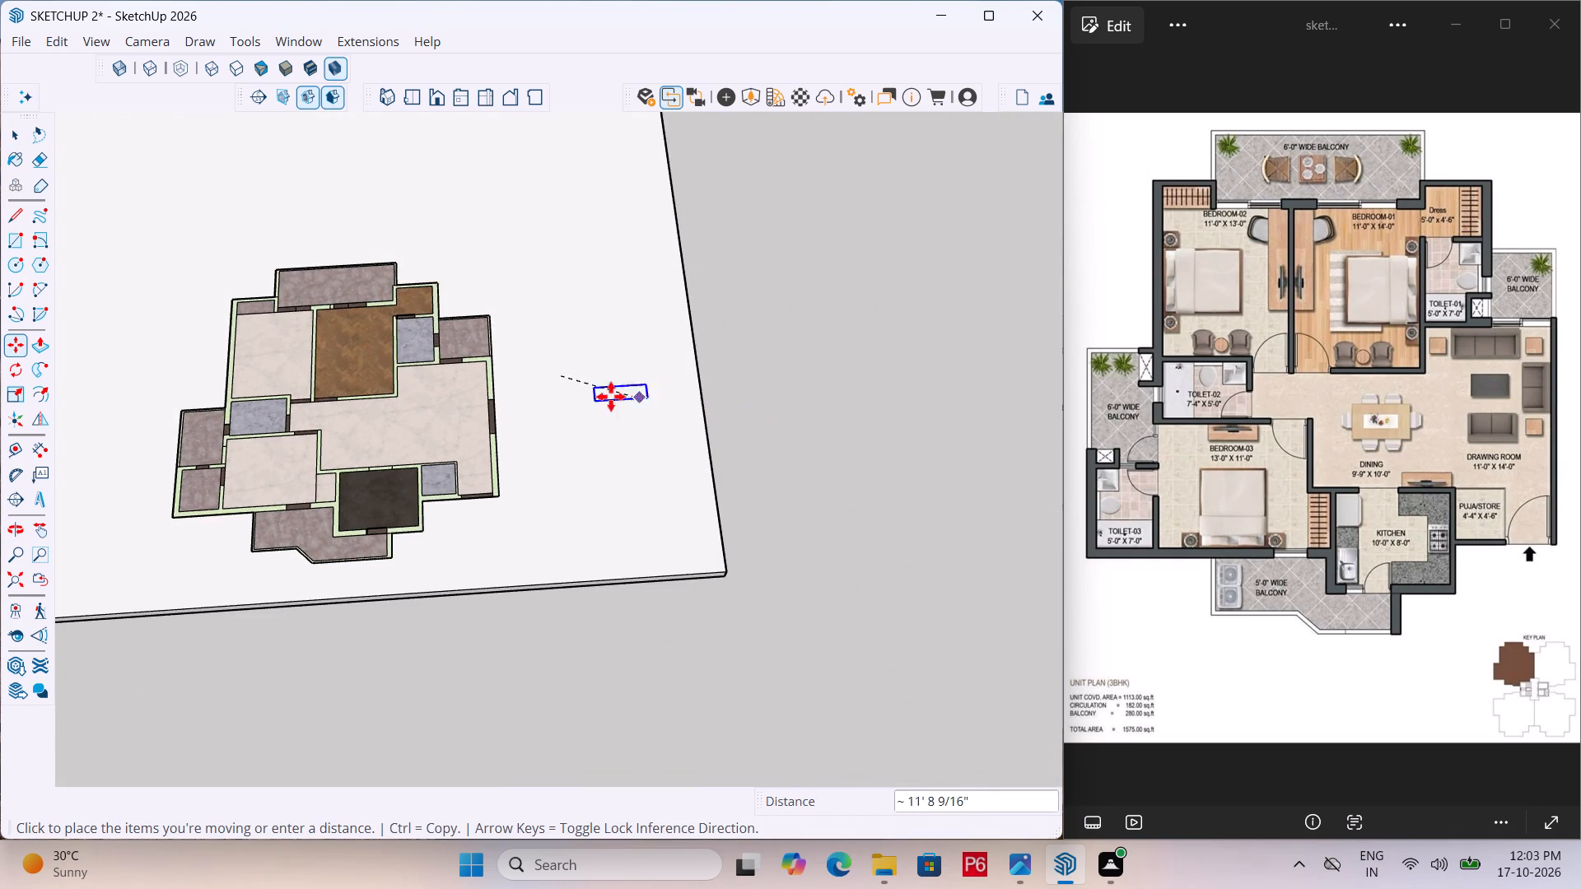
pyautogui.scroll(-5, 438, 347)
pyautogui.scroll(4, 362, 586)
pyautogui.click(508, 543)
pyautogui.press('space')
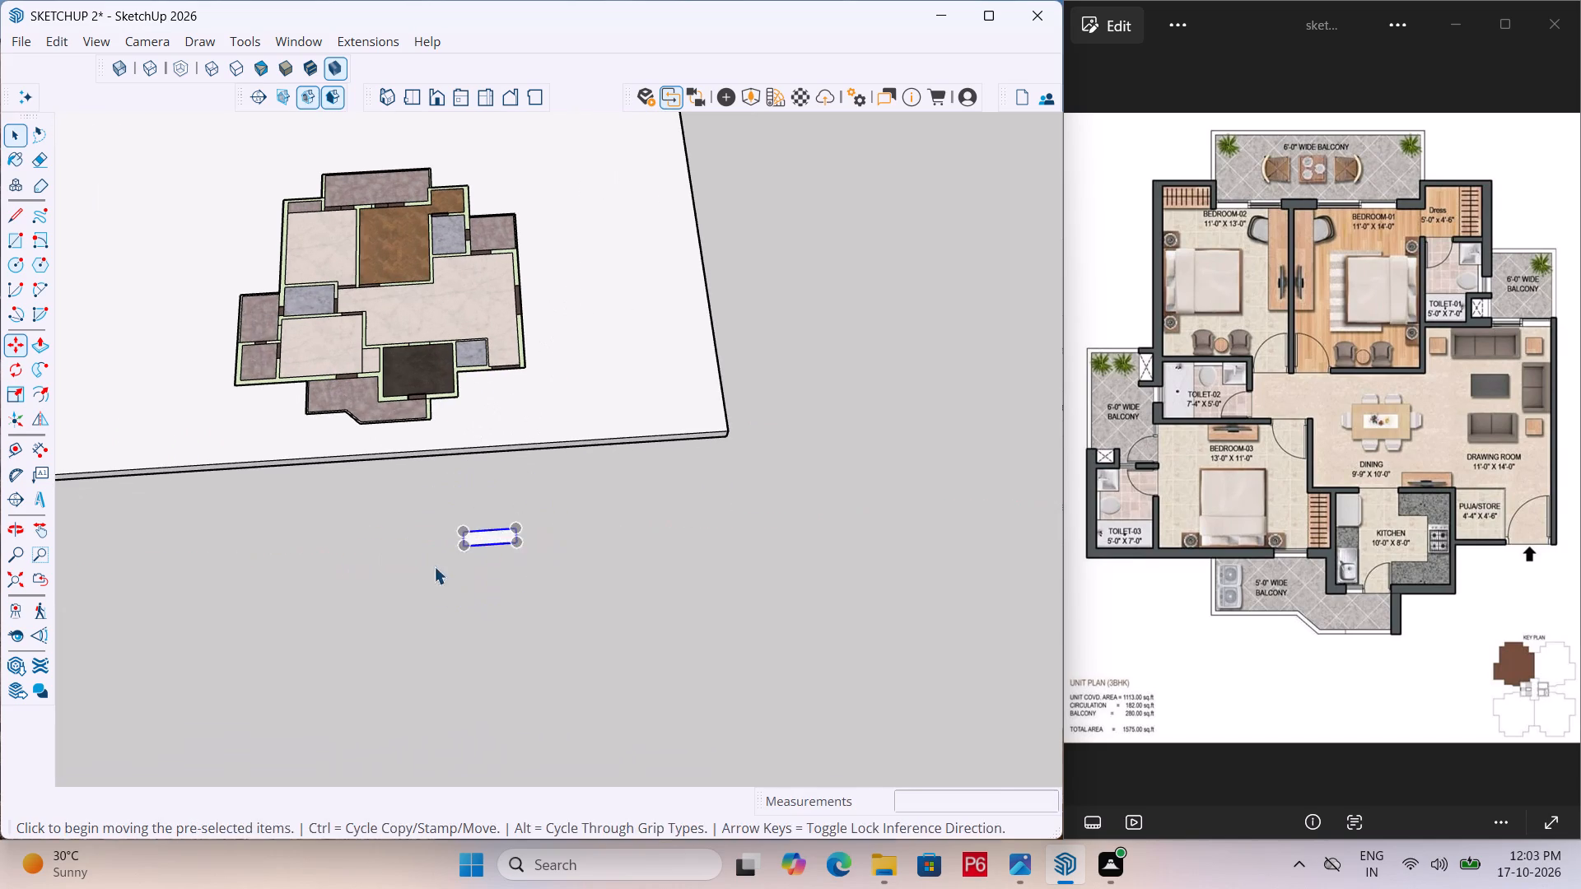
# Open the rectangle group and place two crosswise guides, one 2' from the short edge at the origin and one 2' beyond it.
pyautogui.scroll(11, 469, 541)
pyautogui.doubleClick(511, 544)
pyautogui.click(507, 544)
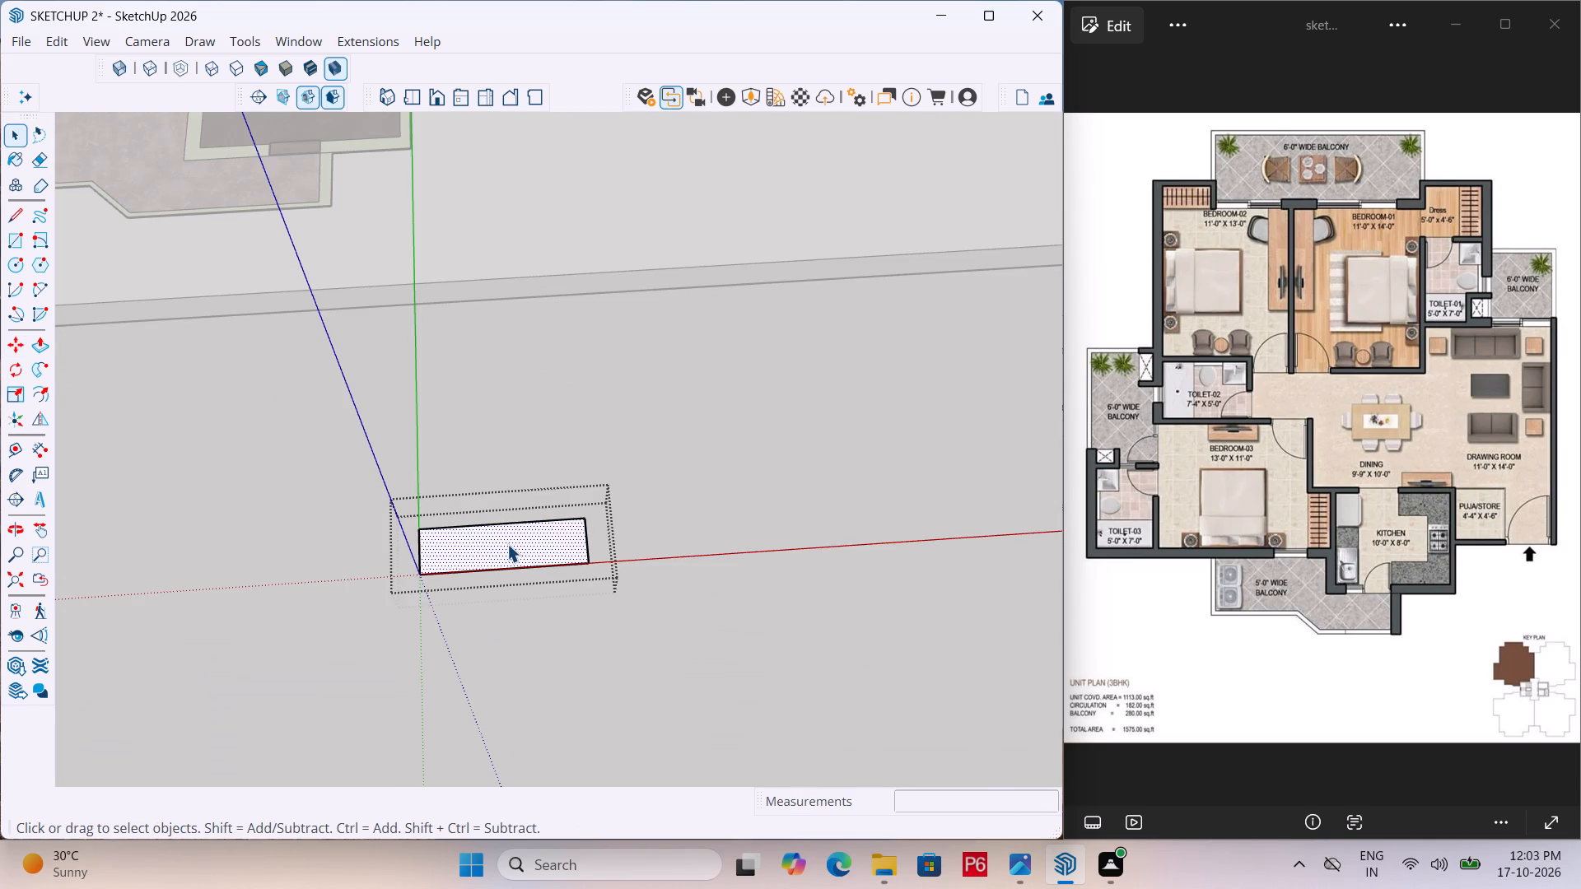
pyautogui.press('t')
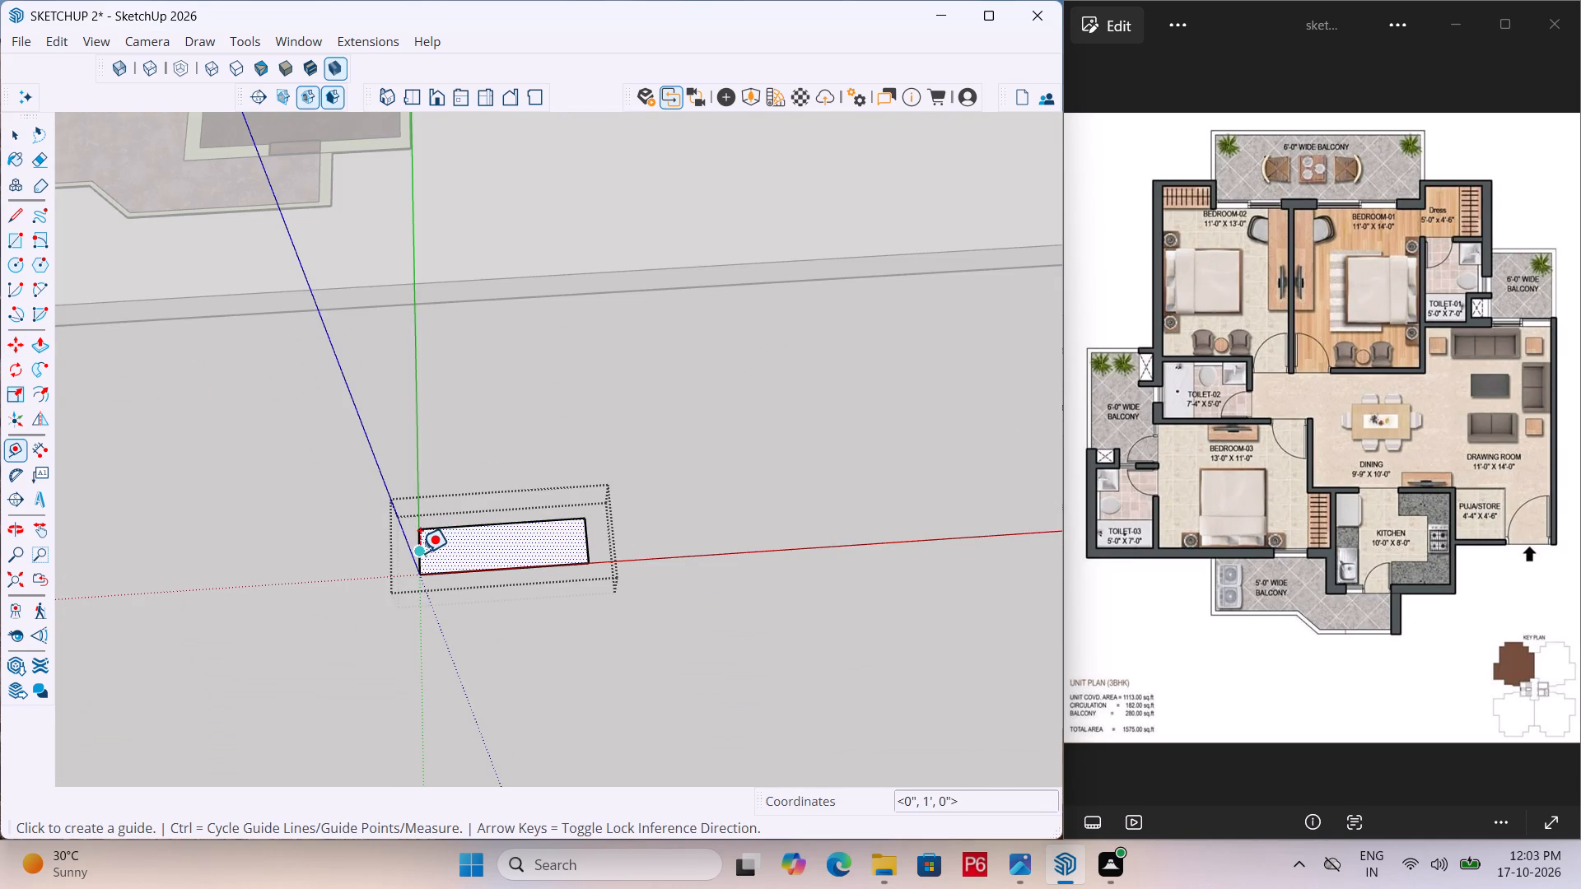
pyautogui.scroll(4, 420, 553)
pyautogui.click(418, 567)
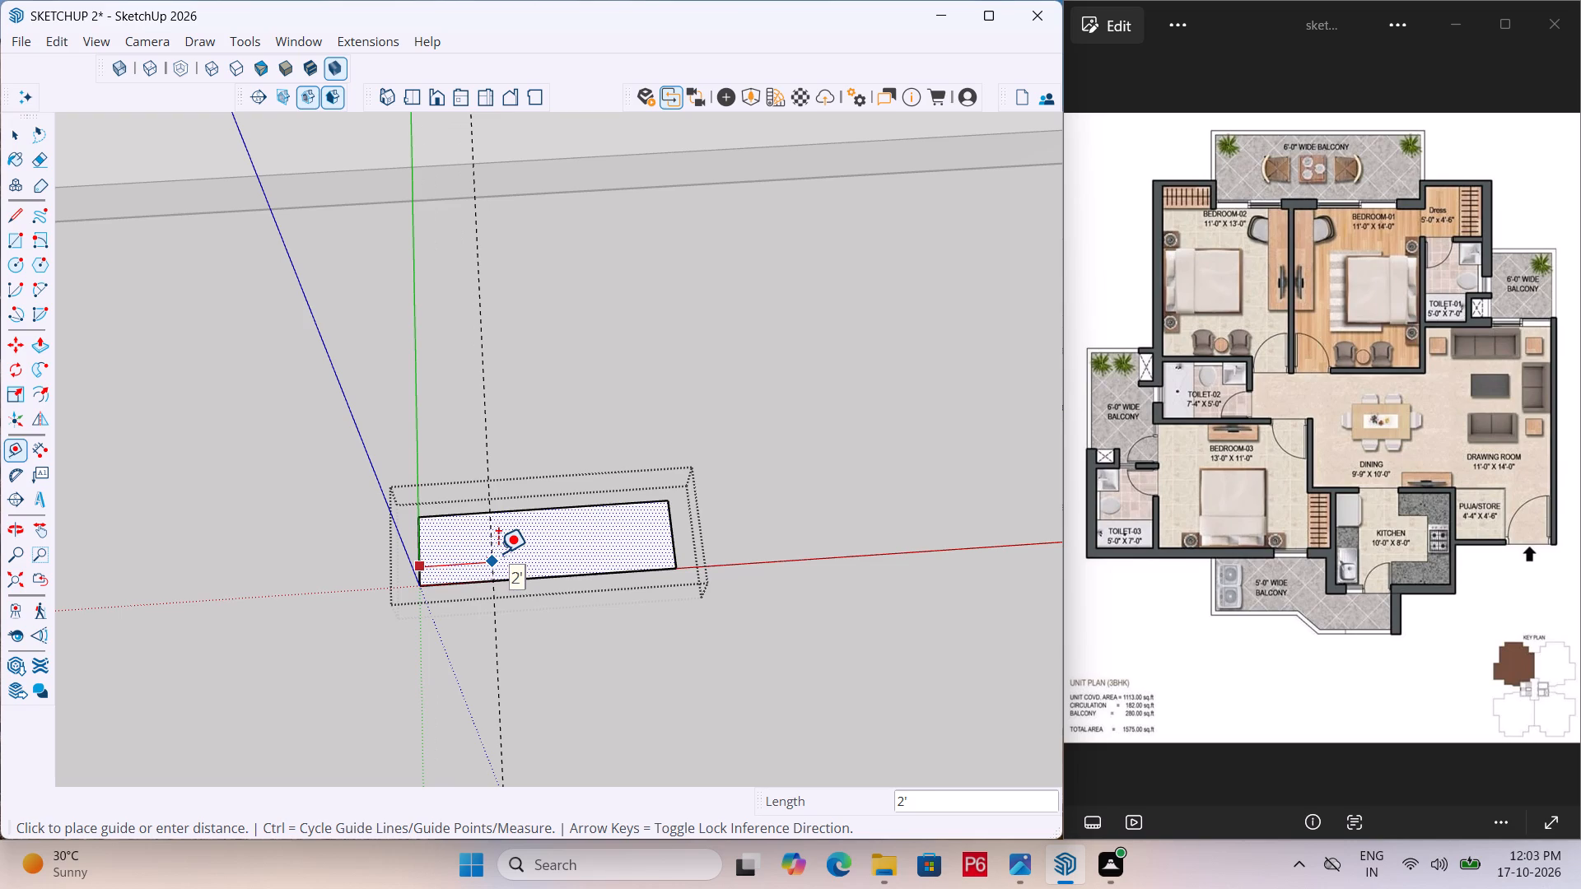
pyautogui.write("2'")
pyautogui.press('Return')
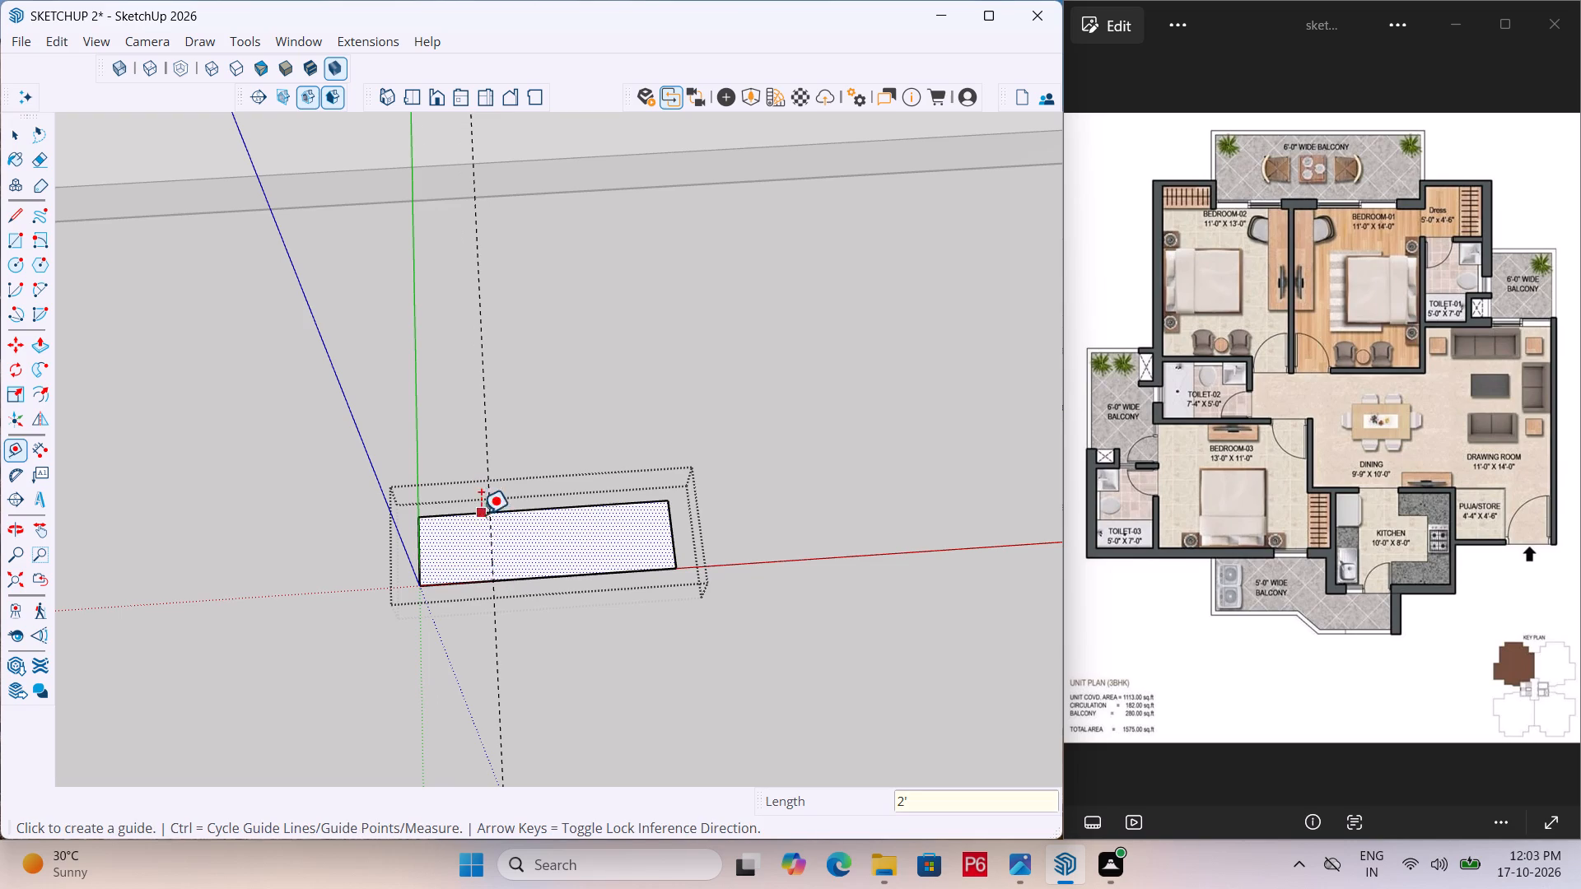
pyautogui.click(489, 530)
pyautogui.write("2'")
pyautogui.press('Return')
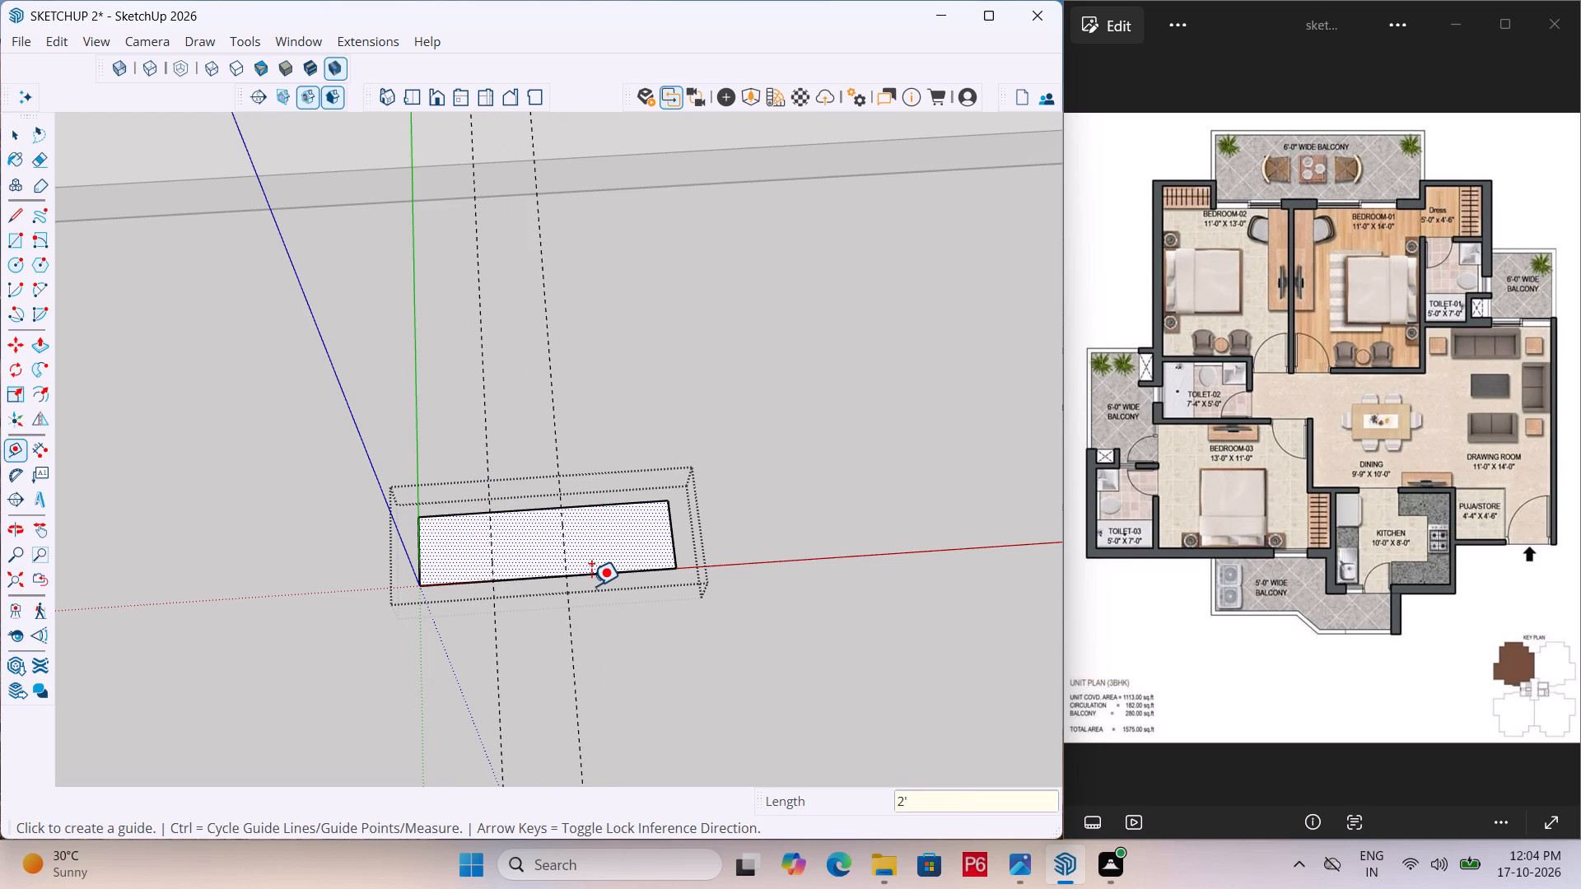
# Save the model.
pyautogui.hotkey('ctrl', 's')
# Place a third crosswise guide 2' beyond the second one on the rectangle.
pyautogui.scroll(2, 687, 514)
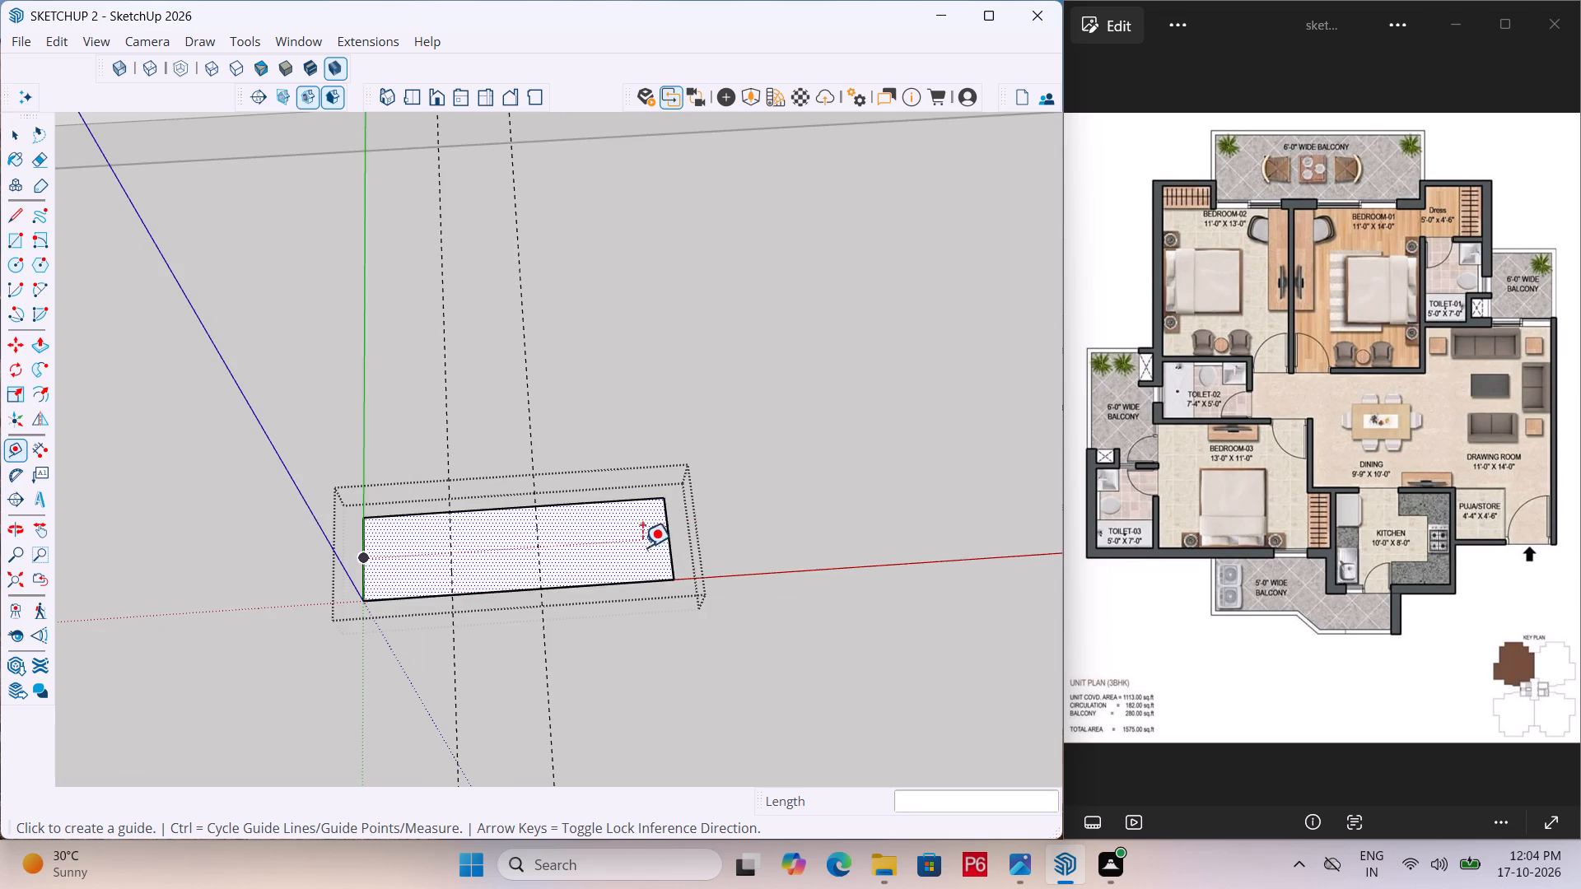
pyautogui.click(541, 528)
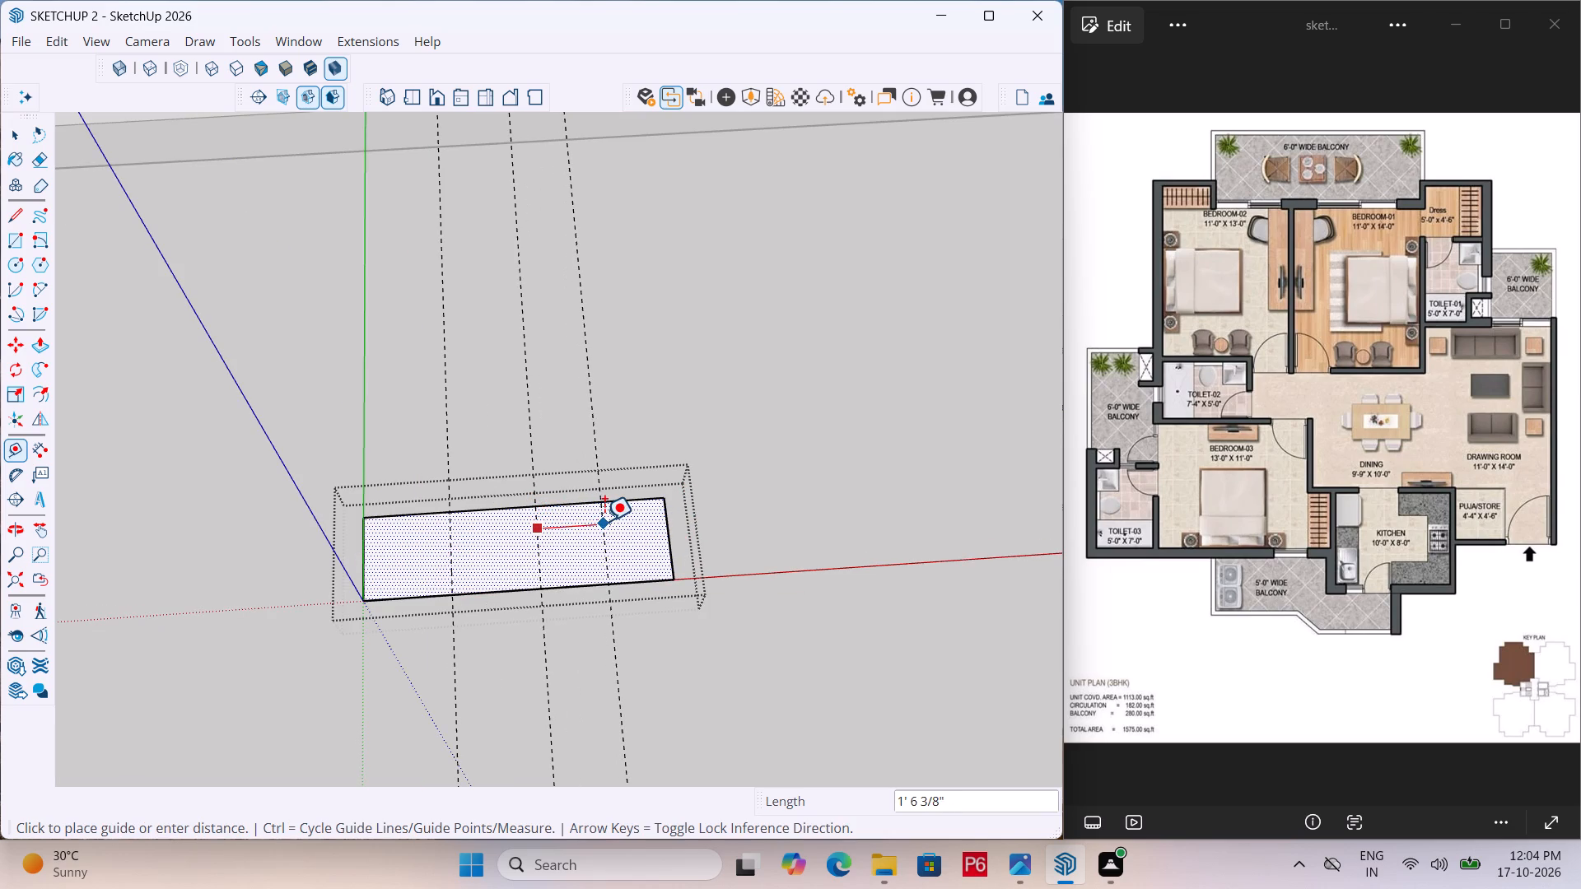
pyautogui.write("2'")
pyautogui.press('Return')
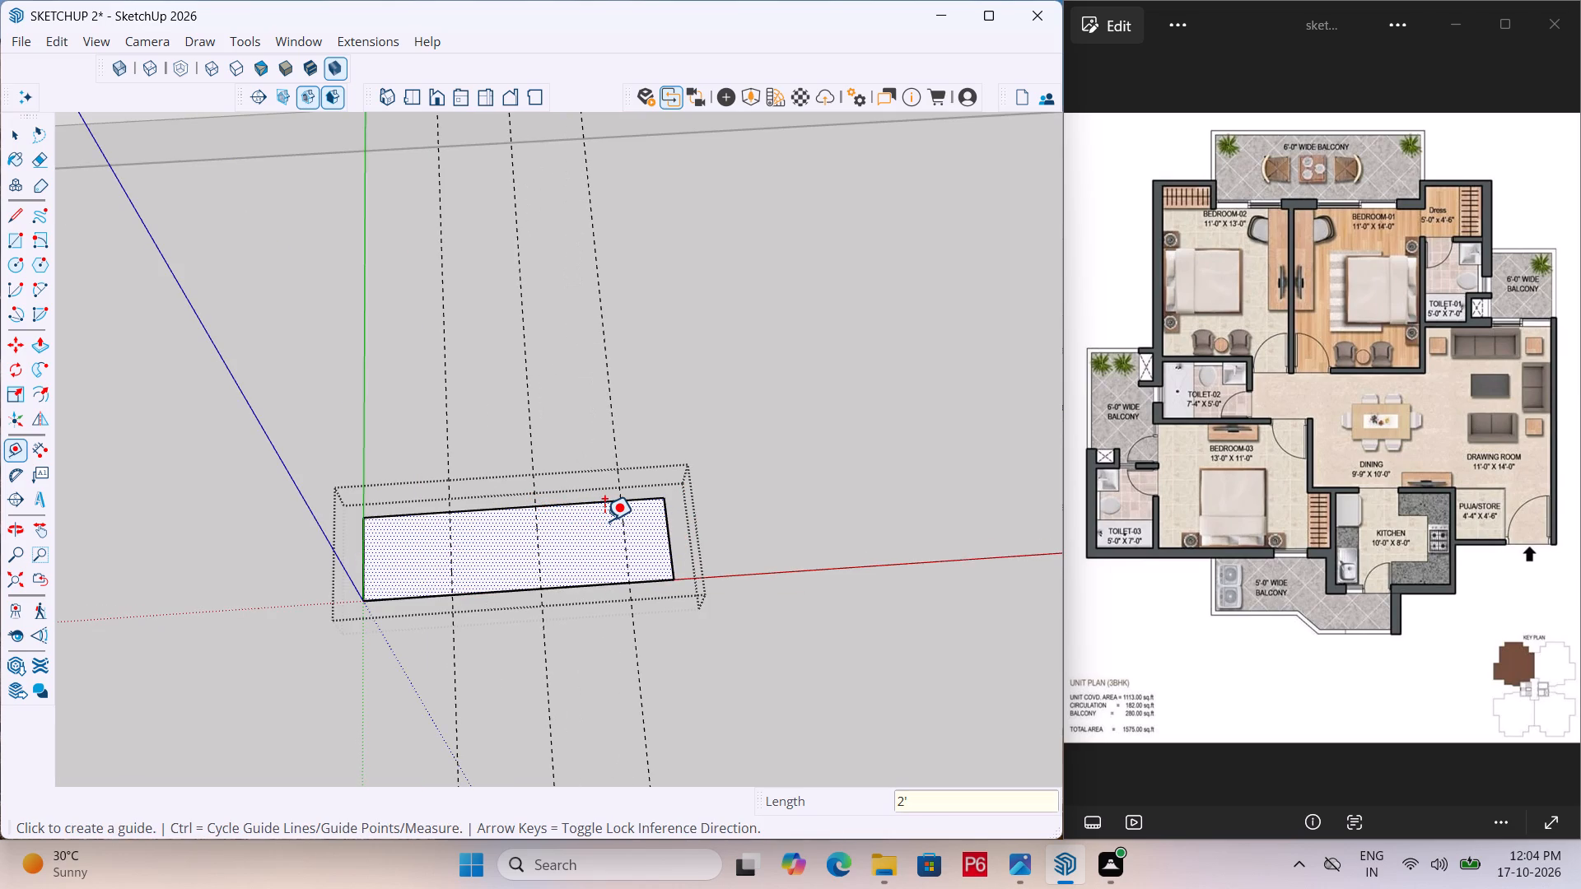
# Trim the rectangle at the third guide by drawing a line along it and erasing the leftover strip's outer edges.
pyautogui.press('l')
pyautogui.moveTo(625, 582); pyautogui.dragTo(634, 552)
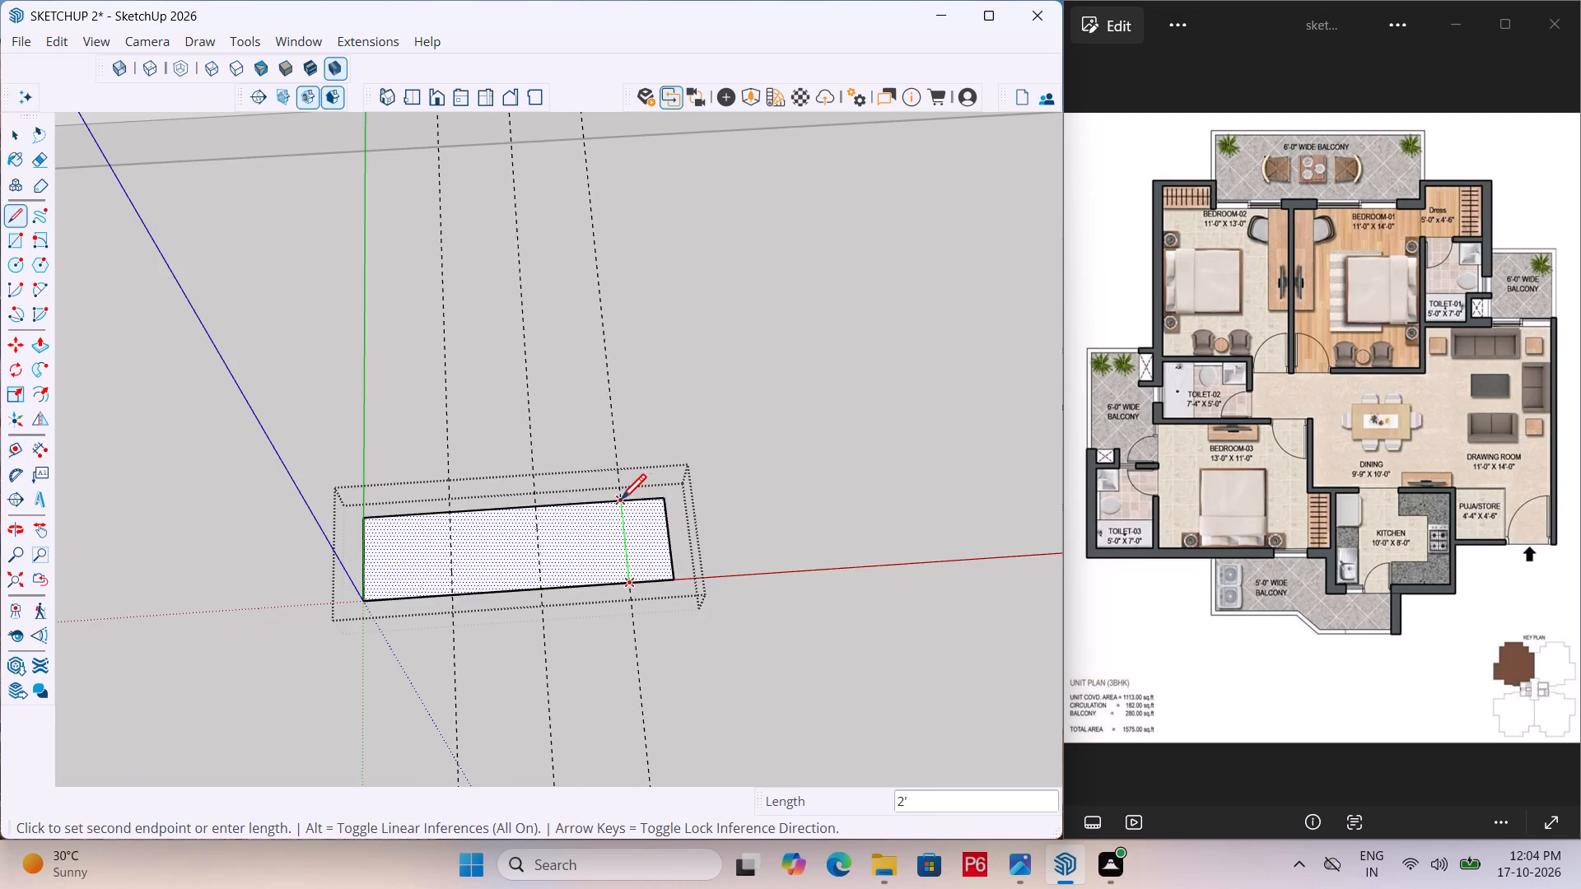
pyautogui.click(620, 503)
pyautogui.press('r')
pyautogui.press('e')
pyautogui.doubleClick(655, 499)
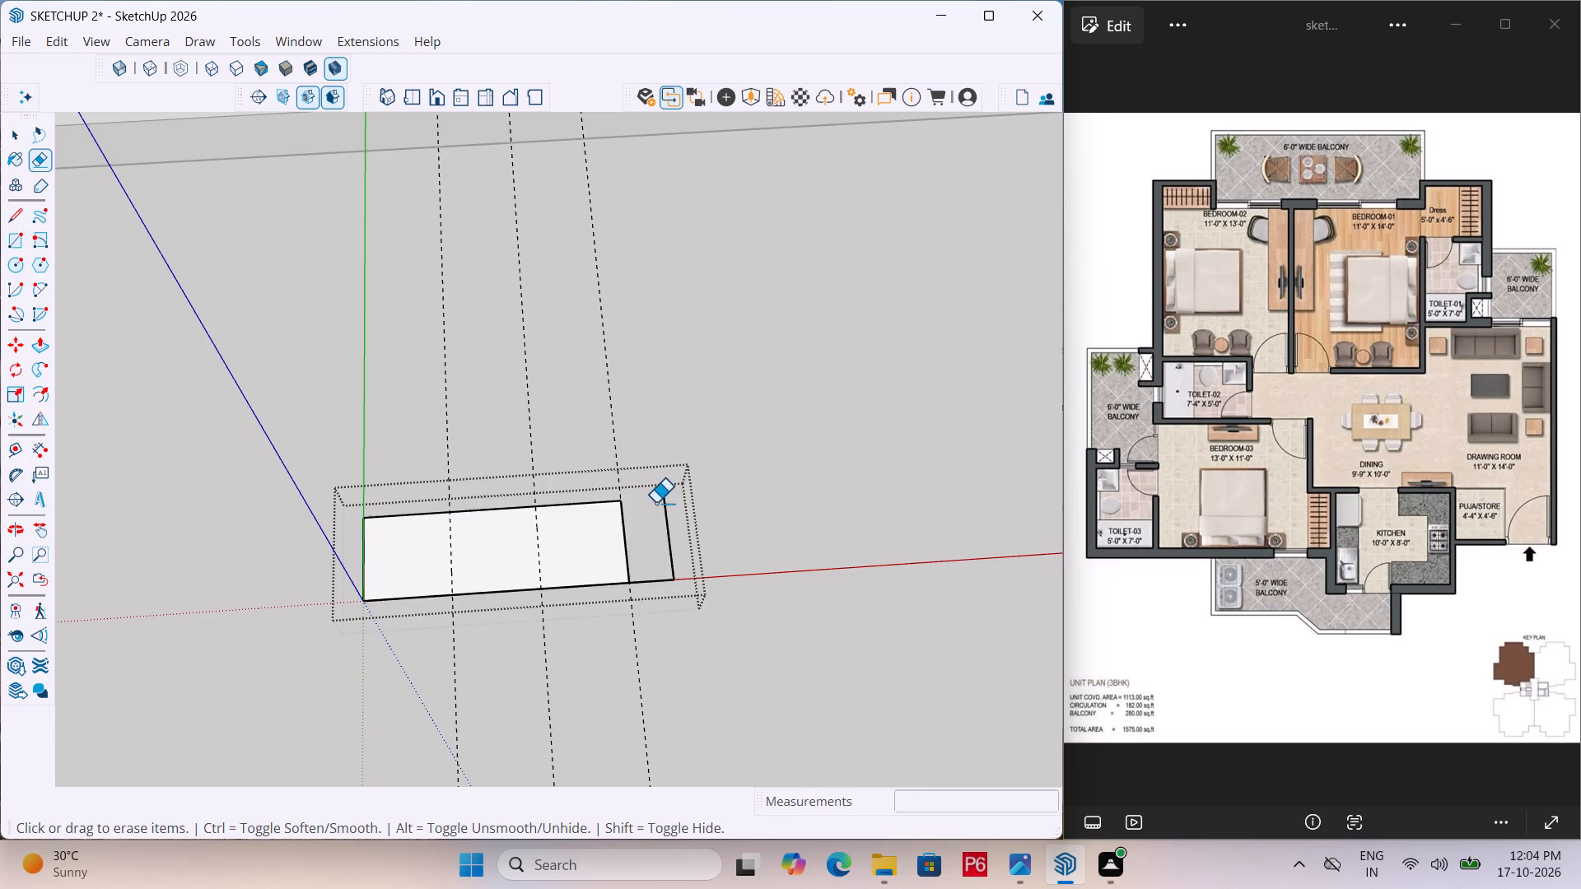
pyautogui.moveTo(660, 510); pyautogui.dragTo(668, 515)
pyautogui.moveTo(666, 523); pyautogui.dragTo(662, 534)
pyautogui.click(654, 573)
pyautogui.click(654, 580)
pyautogui.click(658, 581)
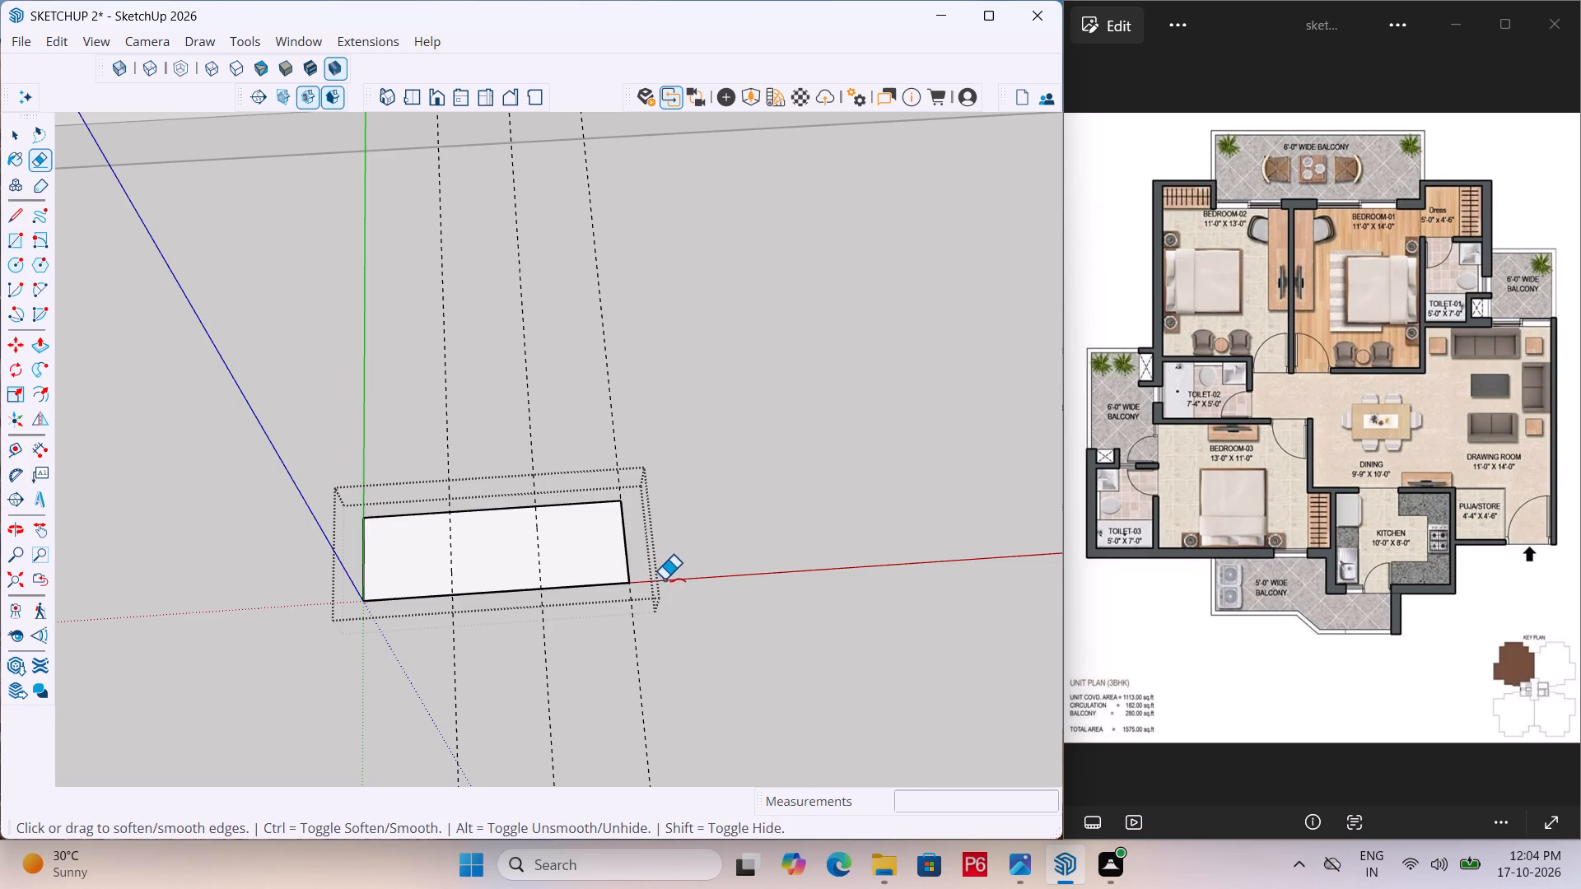
# Save the model.
pyautogui.hotkey('ctrl', 's')
pyautogui.hotkey('ctrl', 's')
pyautogui.hotkey('ctrl', 's')
pyautogui.hotkey('ctrl', 's')
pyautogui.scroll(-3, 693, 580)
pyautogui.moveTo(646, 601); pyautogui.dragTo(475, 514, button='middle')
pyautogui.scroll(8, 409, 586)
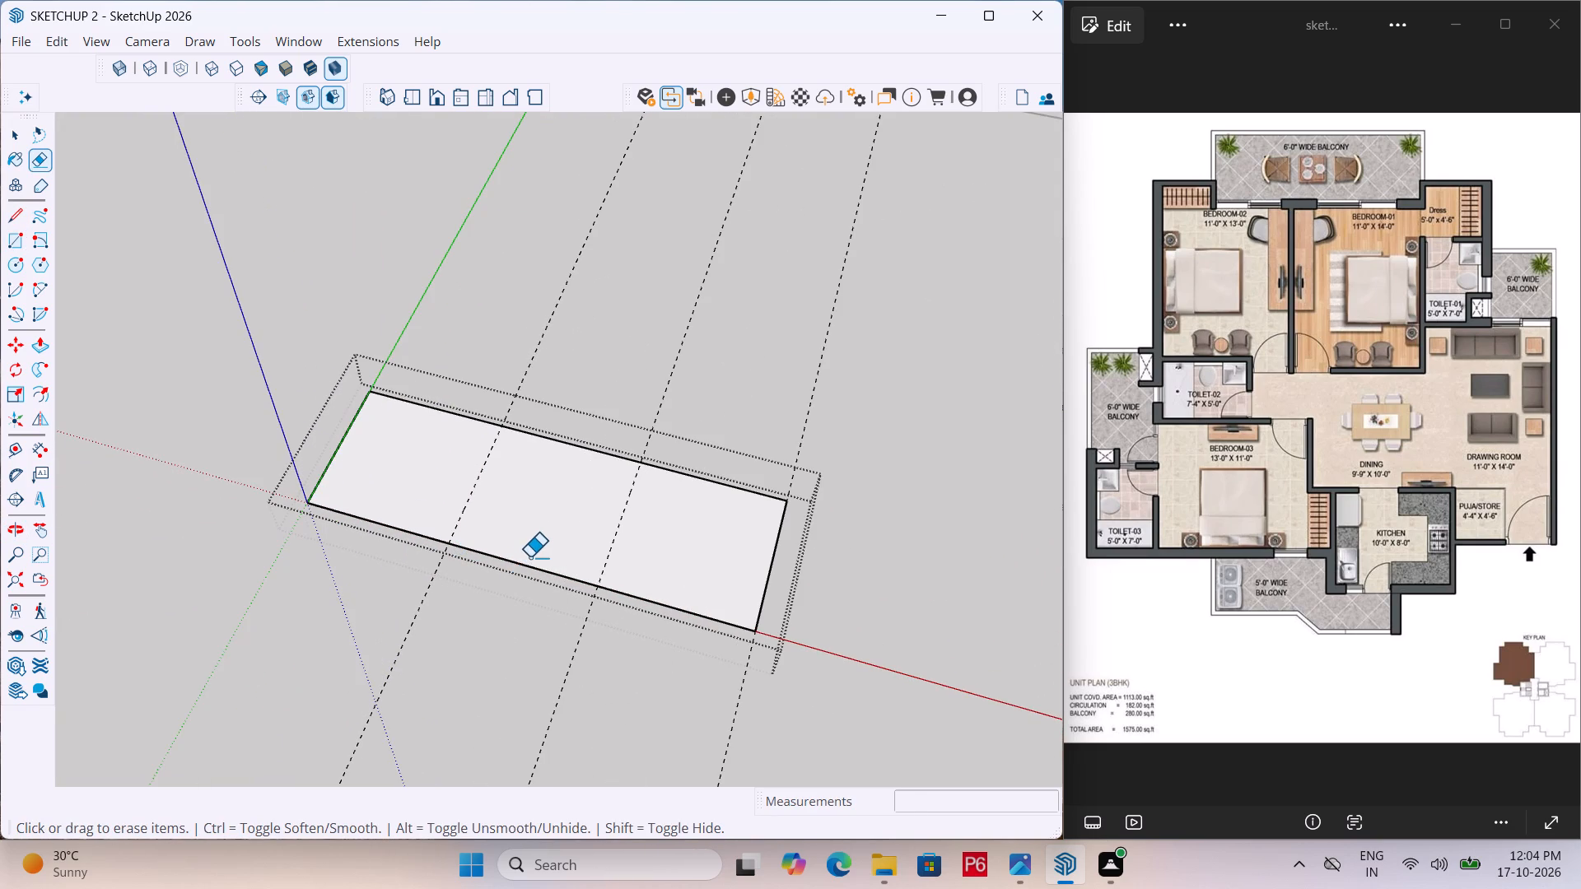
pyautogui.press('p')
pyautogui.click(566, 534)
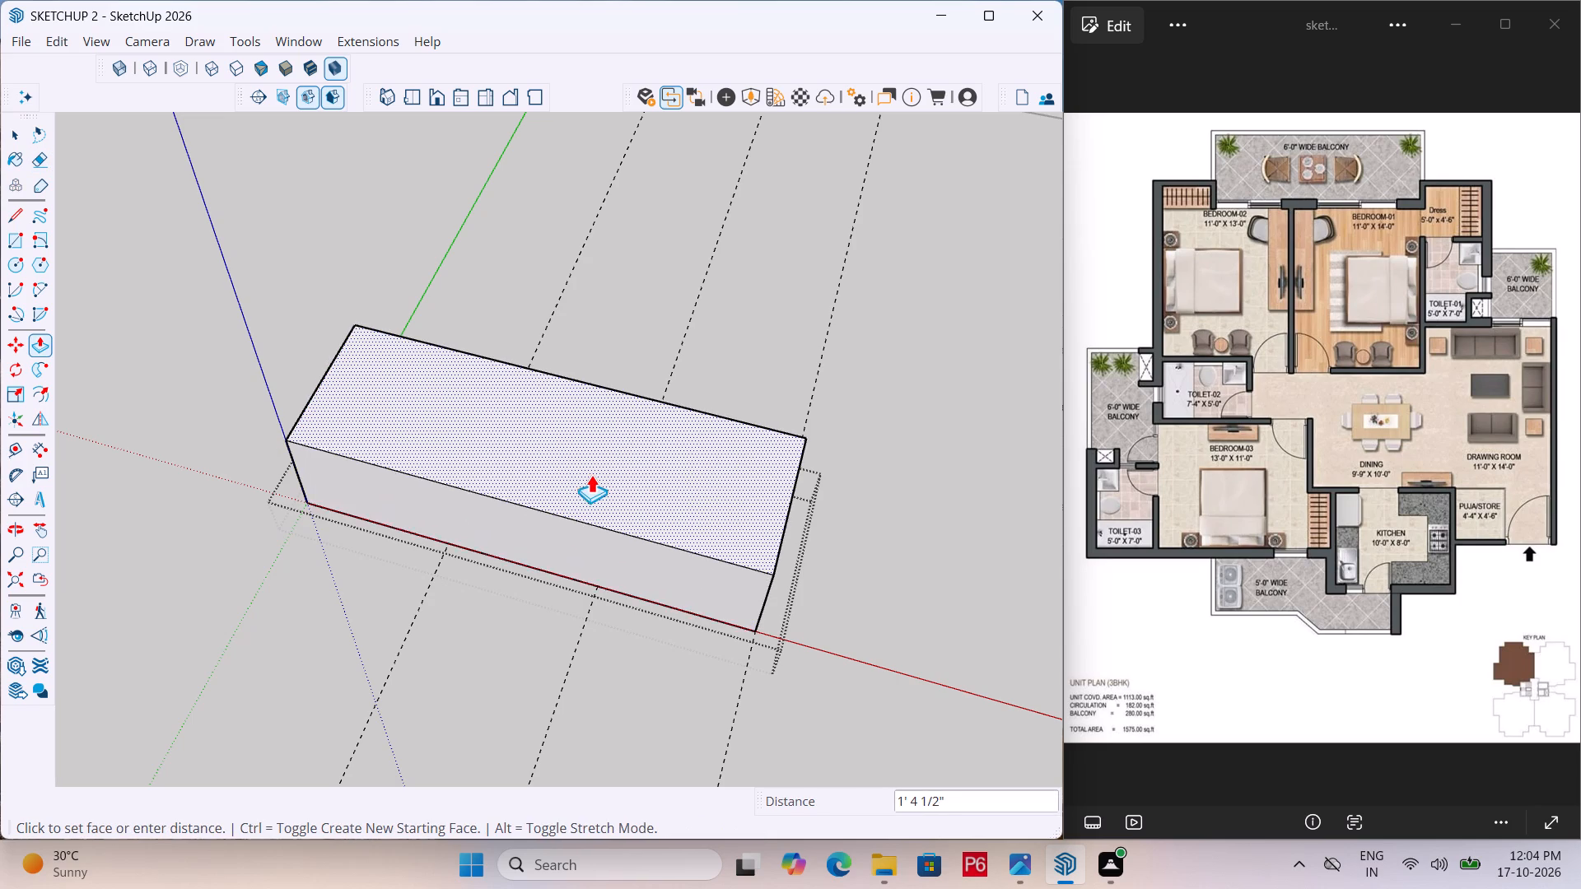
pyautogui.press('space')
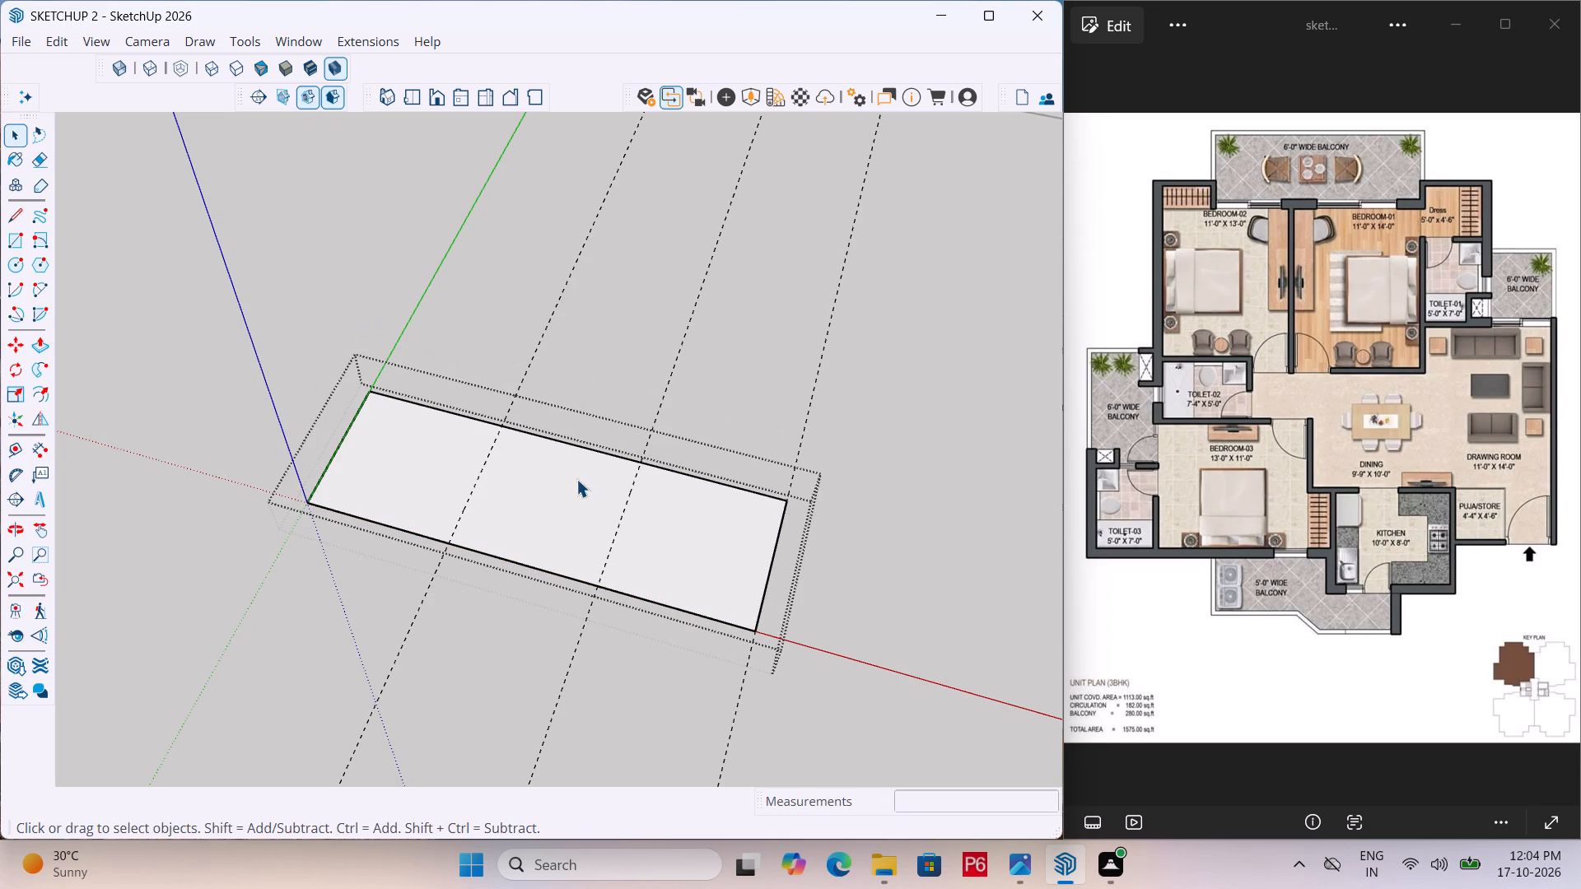
# Draw lines along the two inner guides to divide the rectangle into three sections.
pyautogui.press('l')
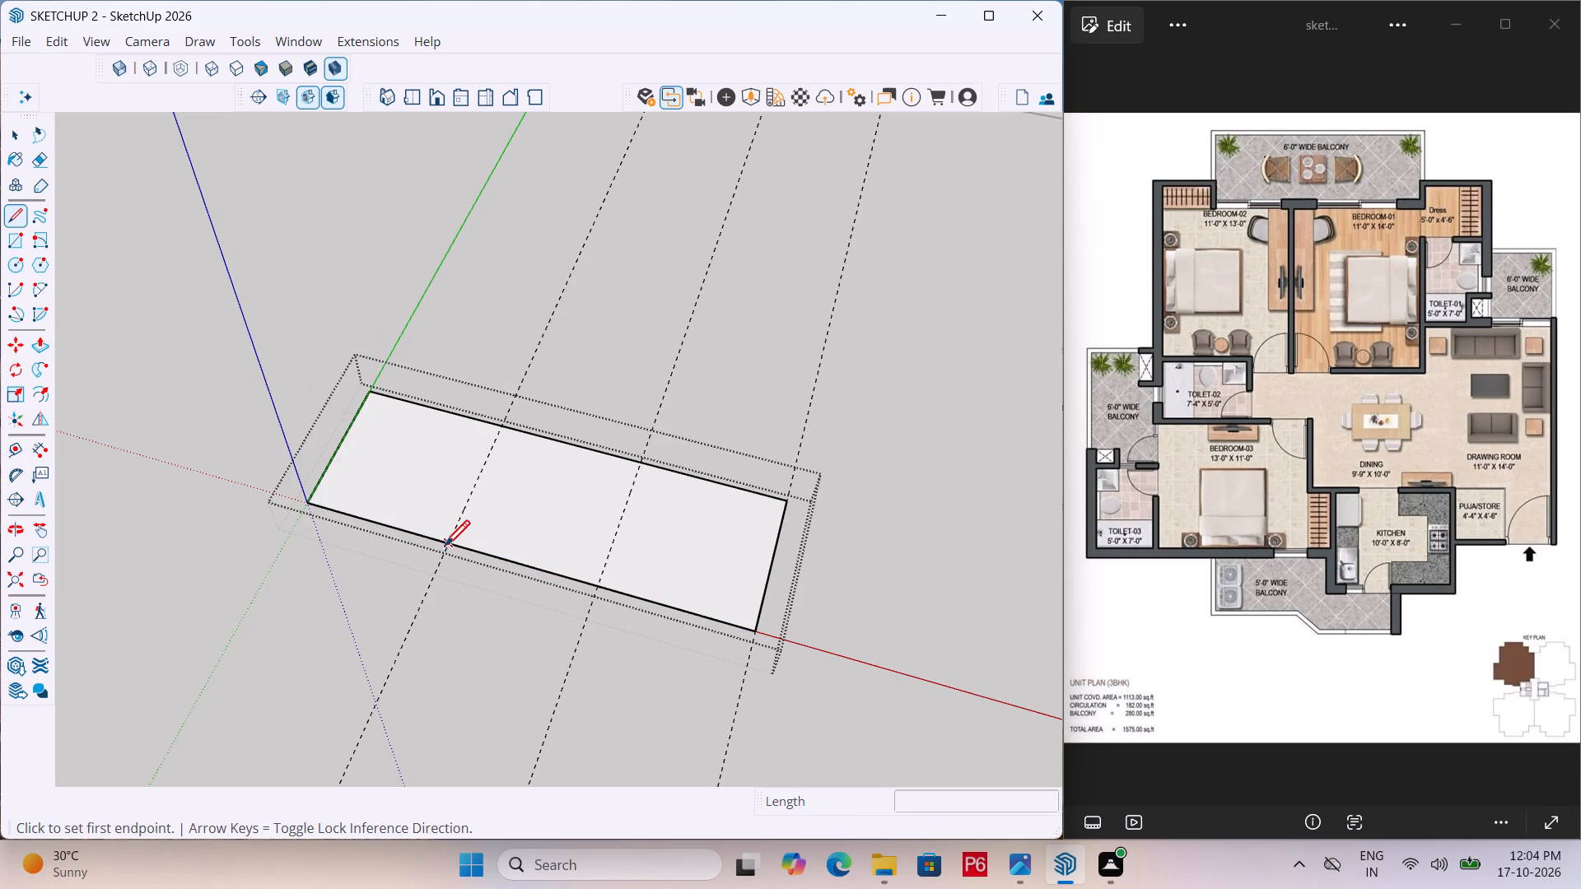
pyautogui.moveTo(445, 548); pyautogui.dragTo(461, 511)
pyautogui.click(502, 431)
pyautogui.press('l')
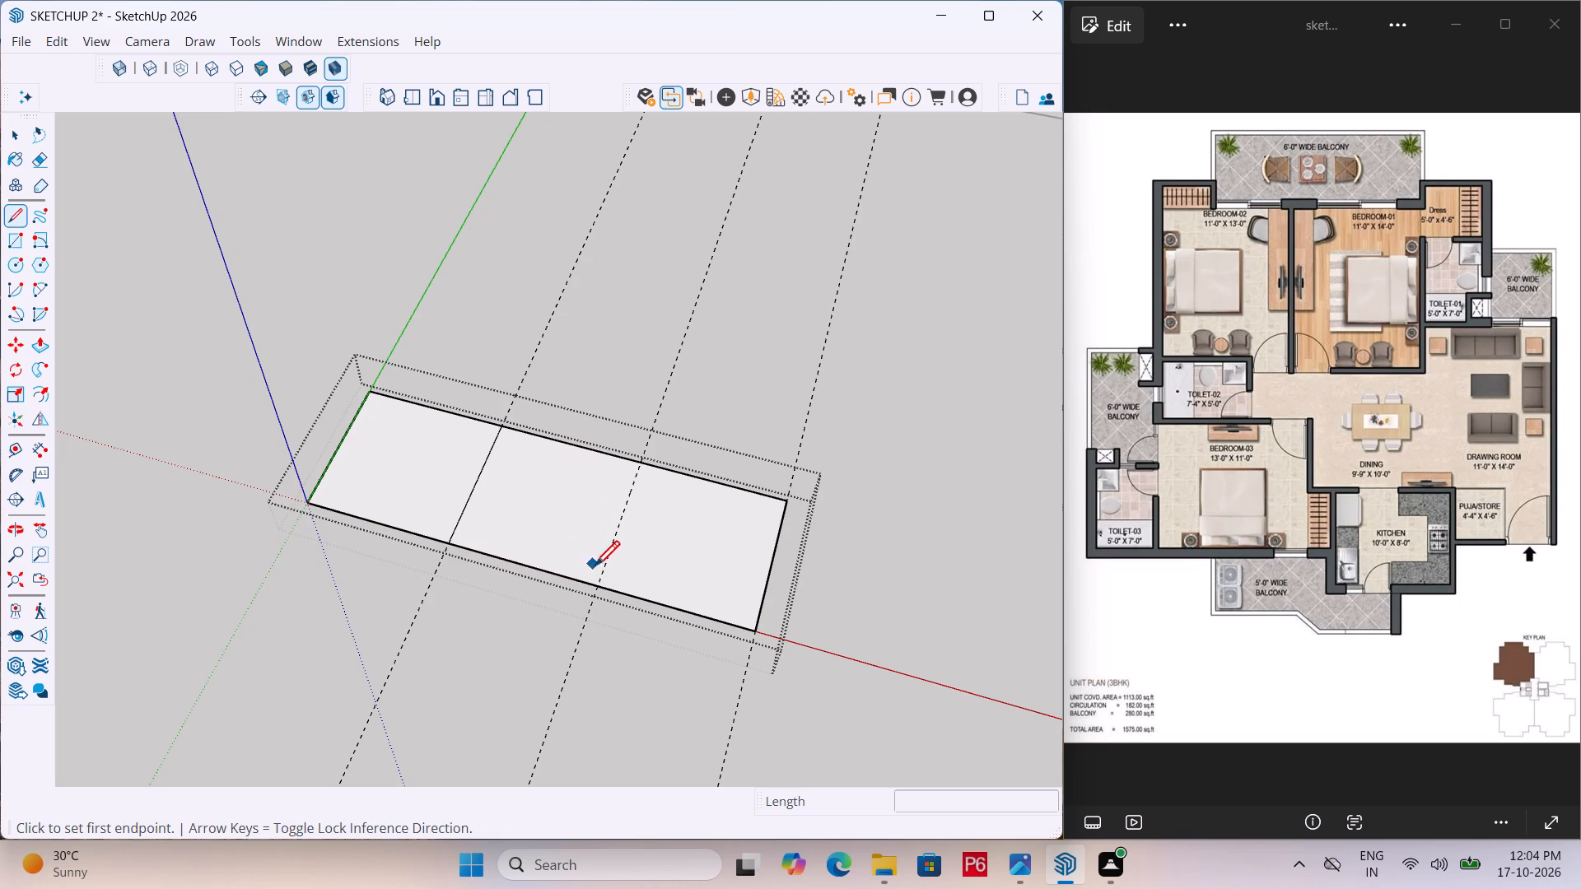
pyautogui.moveTo(599, 580); pyautogui.dragTo(605, 563)
pyautogui.click(637, 468)
pyautogui.scroll(-4, 614, 433)
pyautogui.press('space')
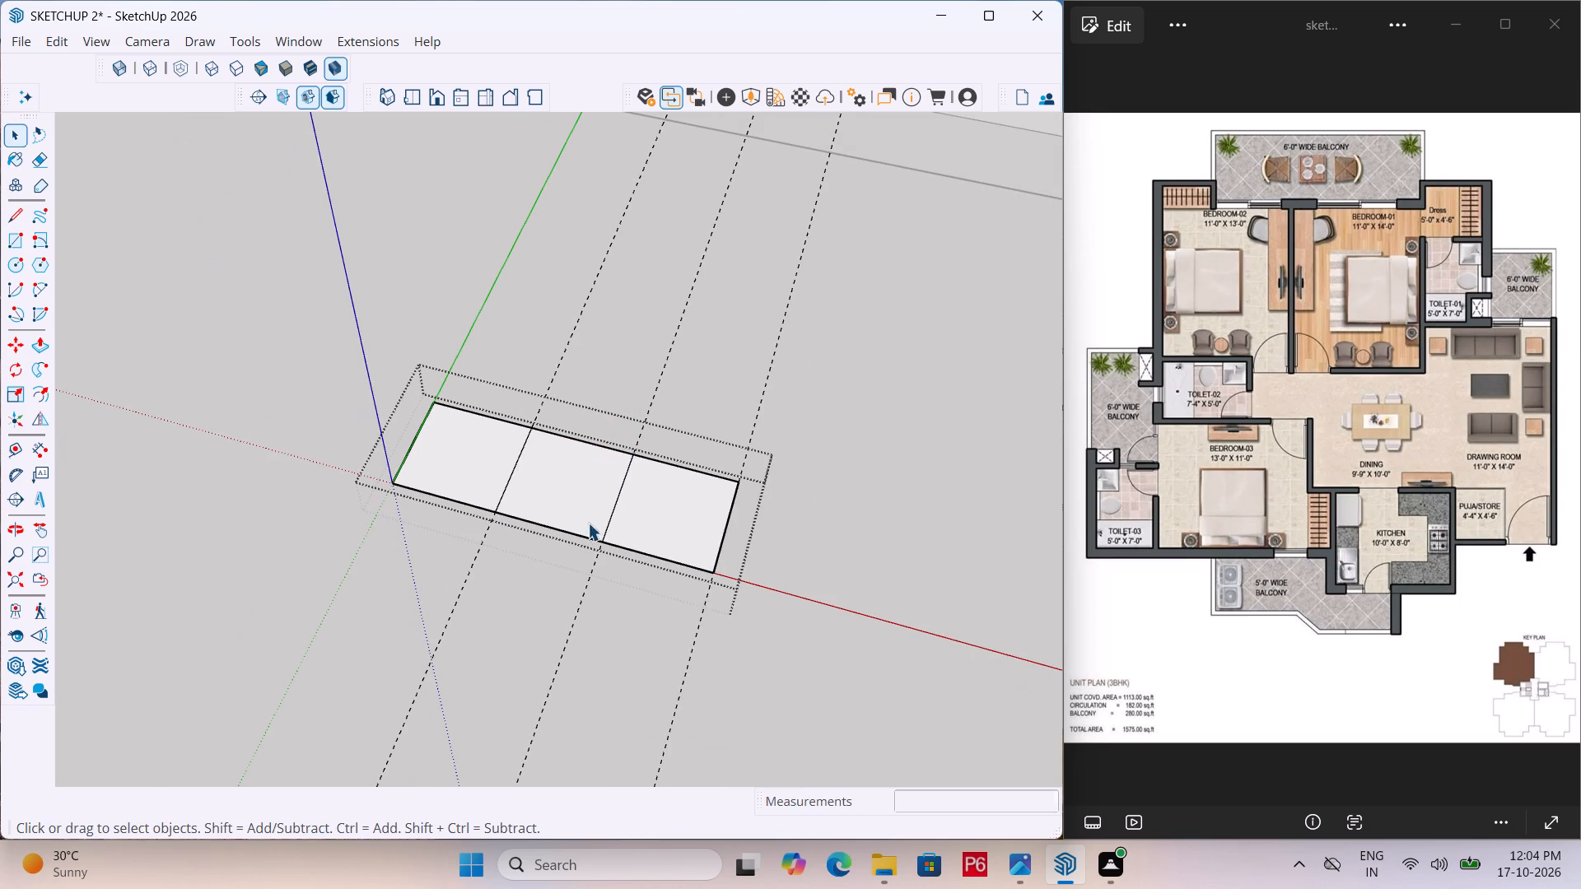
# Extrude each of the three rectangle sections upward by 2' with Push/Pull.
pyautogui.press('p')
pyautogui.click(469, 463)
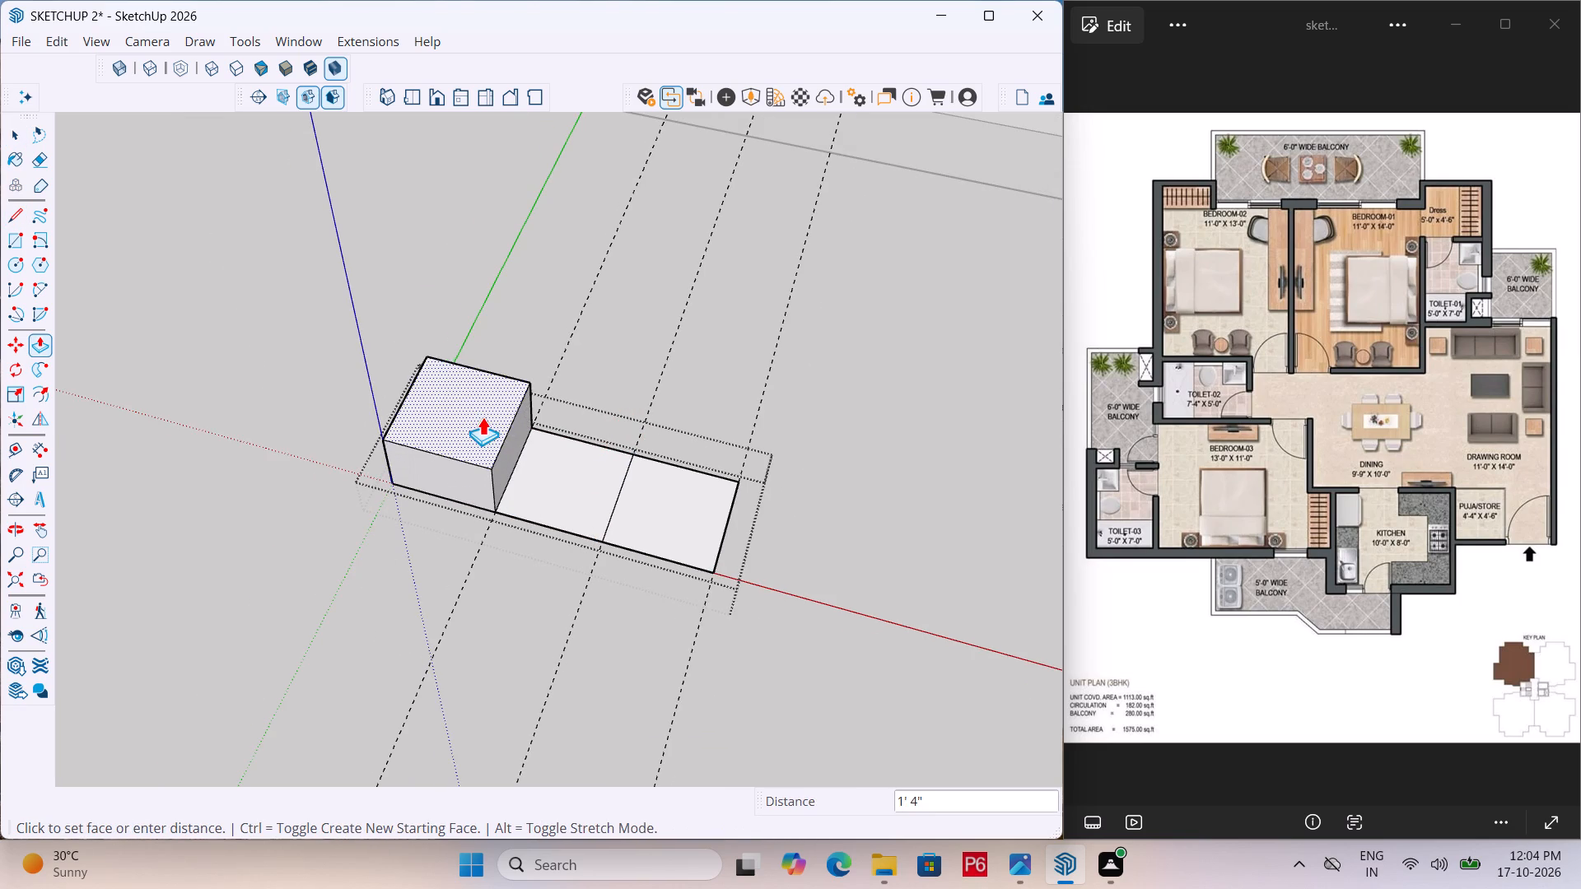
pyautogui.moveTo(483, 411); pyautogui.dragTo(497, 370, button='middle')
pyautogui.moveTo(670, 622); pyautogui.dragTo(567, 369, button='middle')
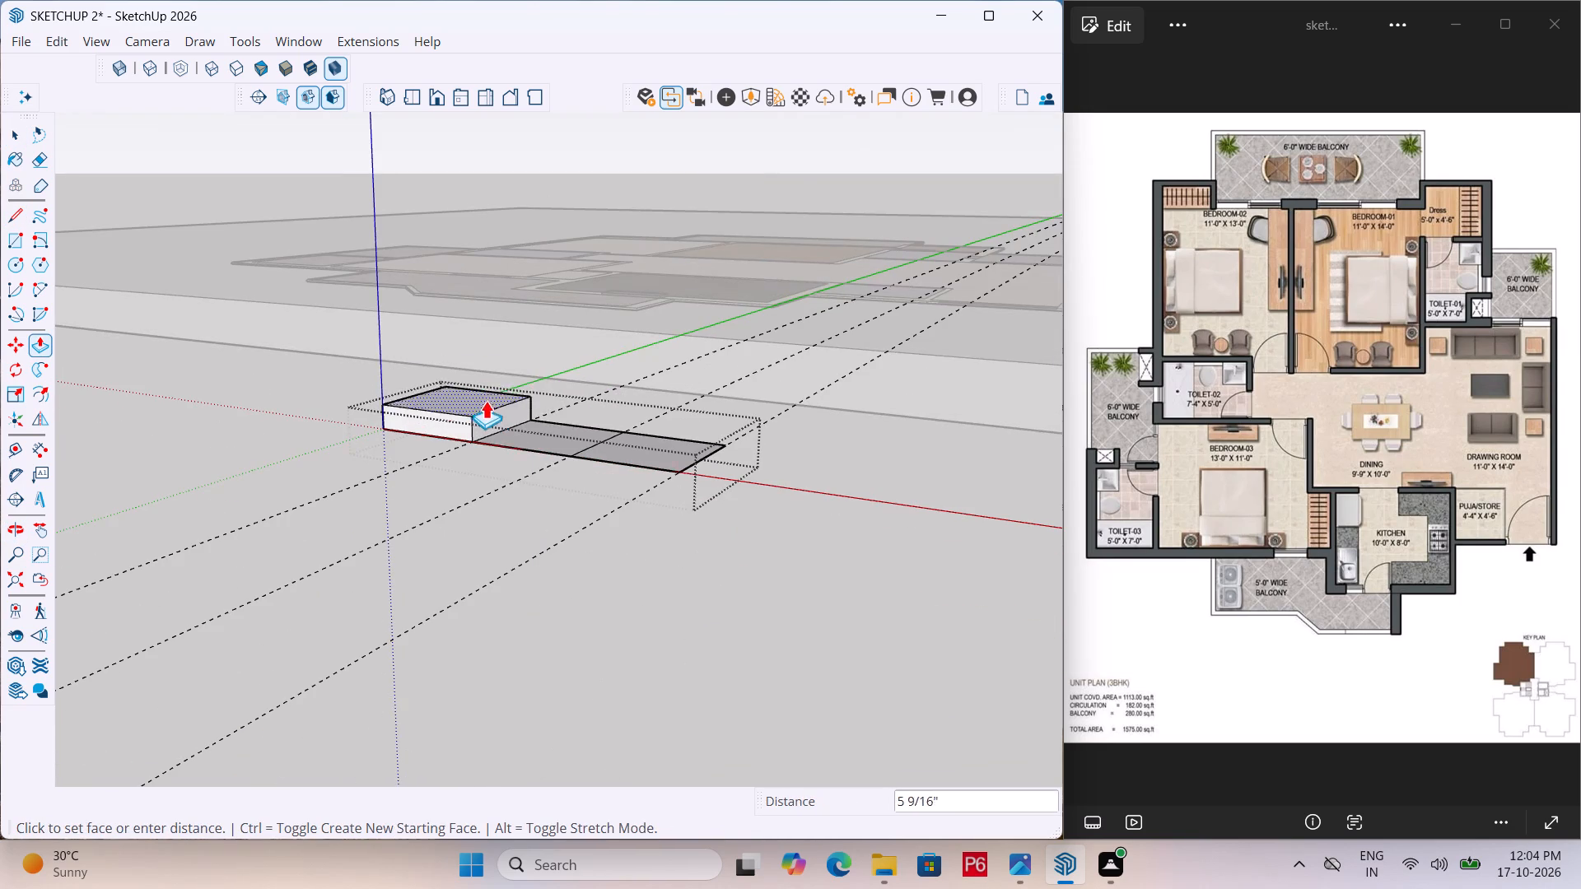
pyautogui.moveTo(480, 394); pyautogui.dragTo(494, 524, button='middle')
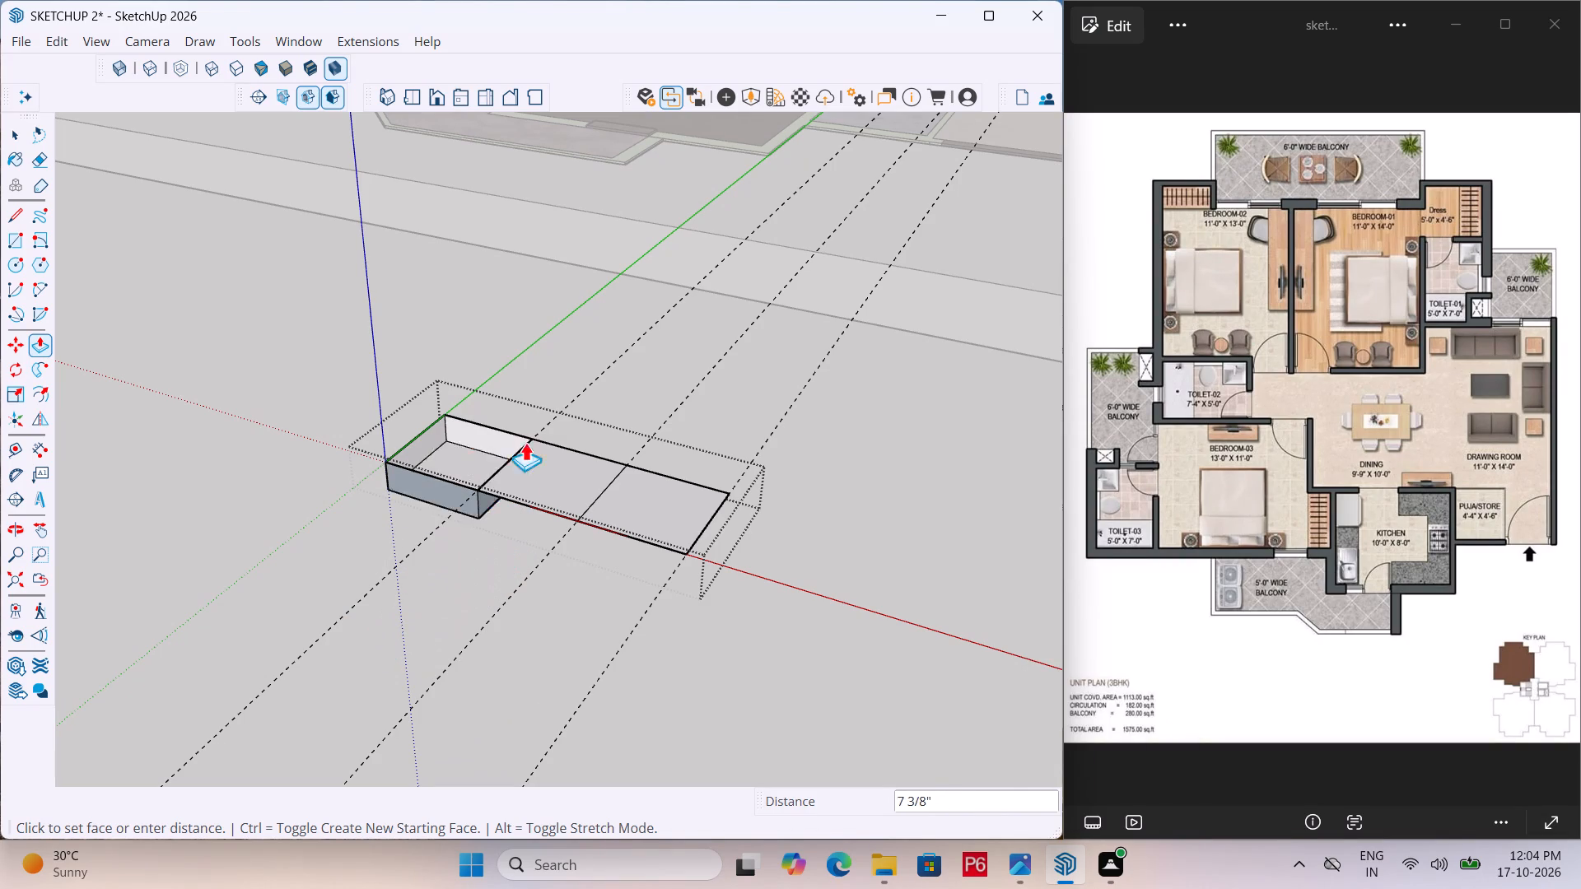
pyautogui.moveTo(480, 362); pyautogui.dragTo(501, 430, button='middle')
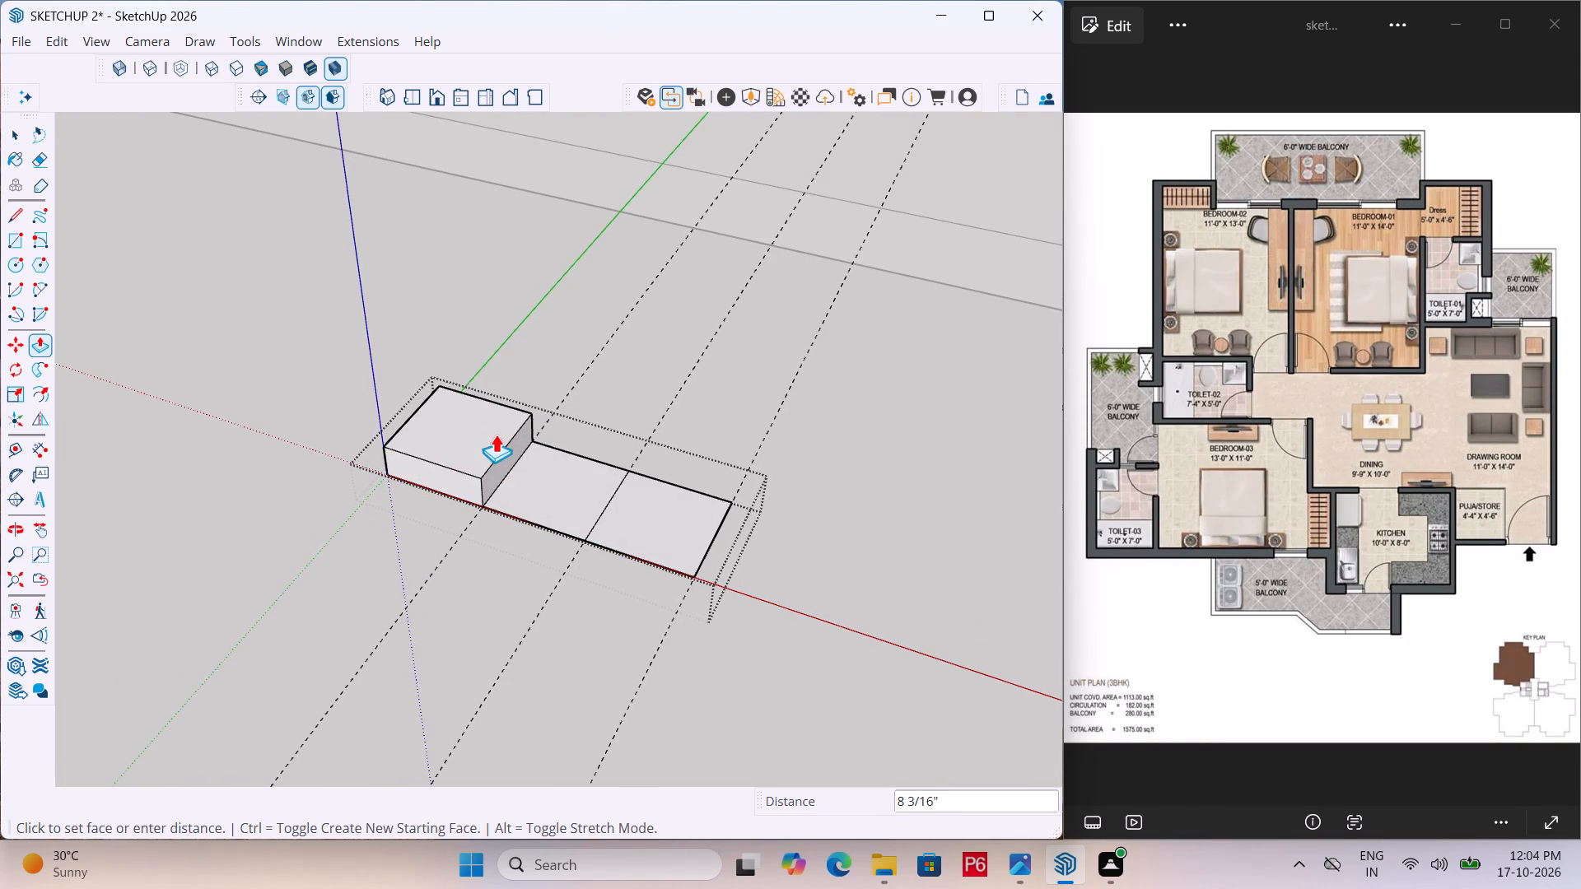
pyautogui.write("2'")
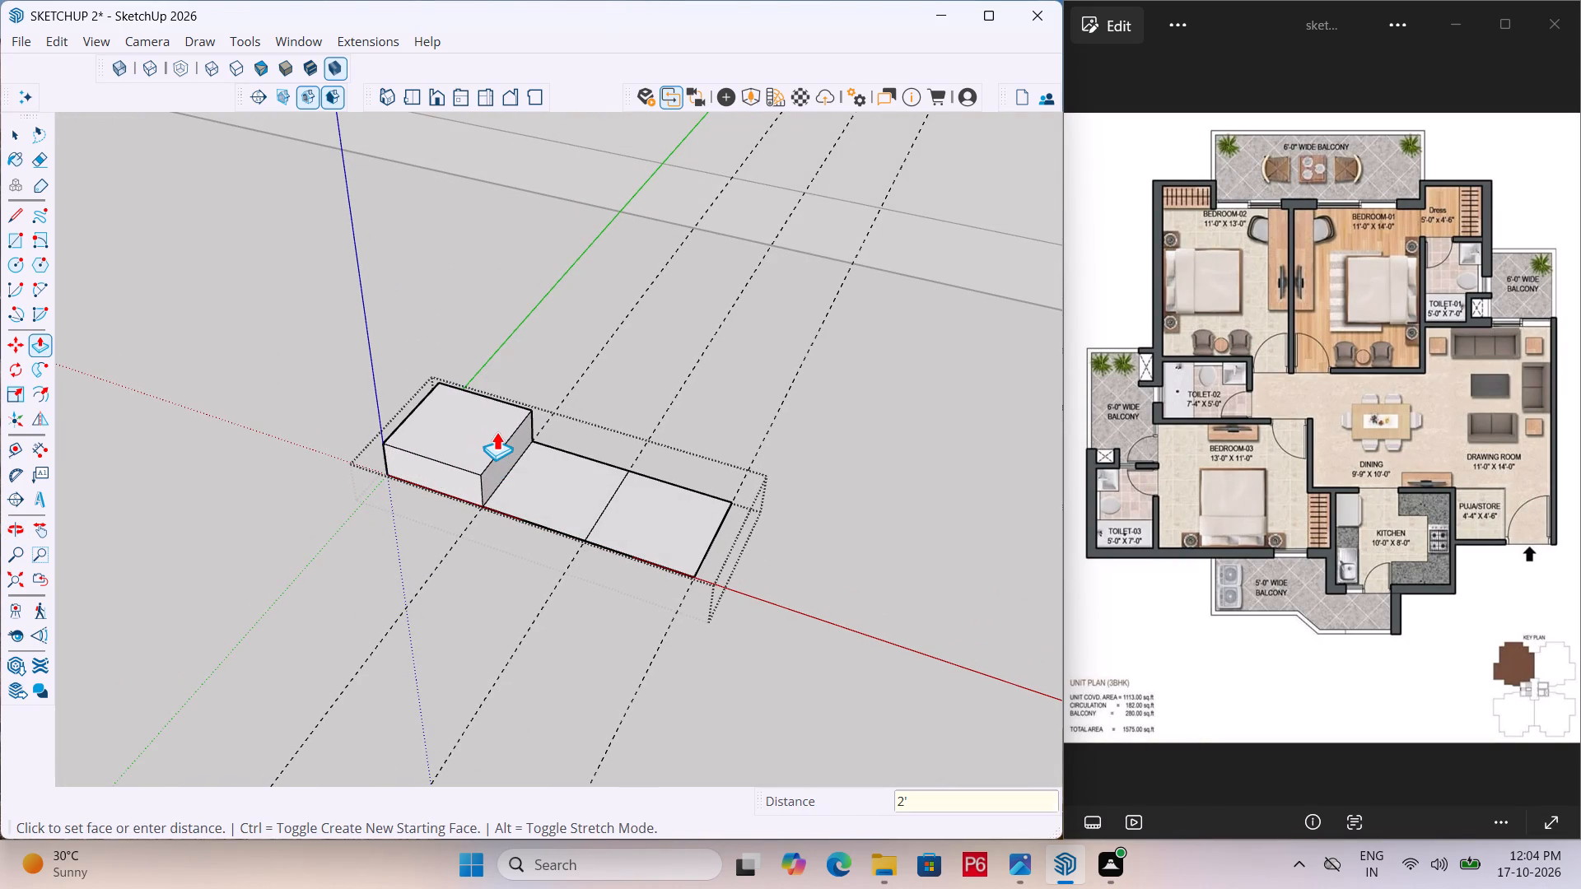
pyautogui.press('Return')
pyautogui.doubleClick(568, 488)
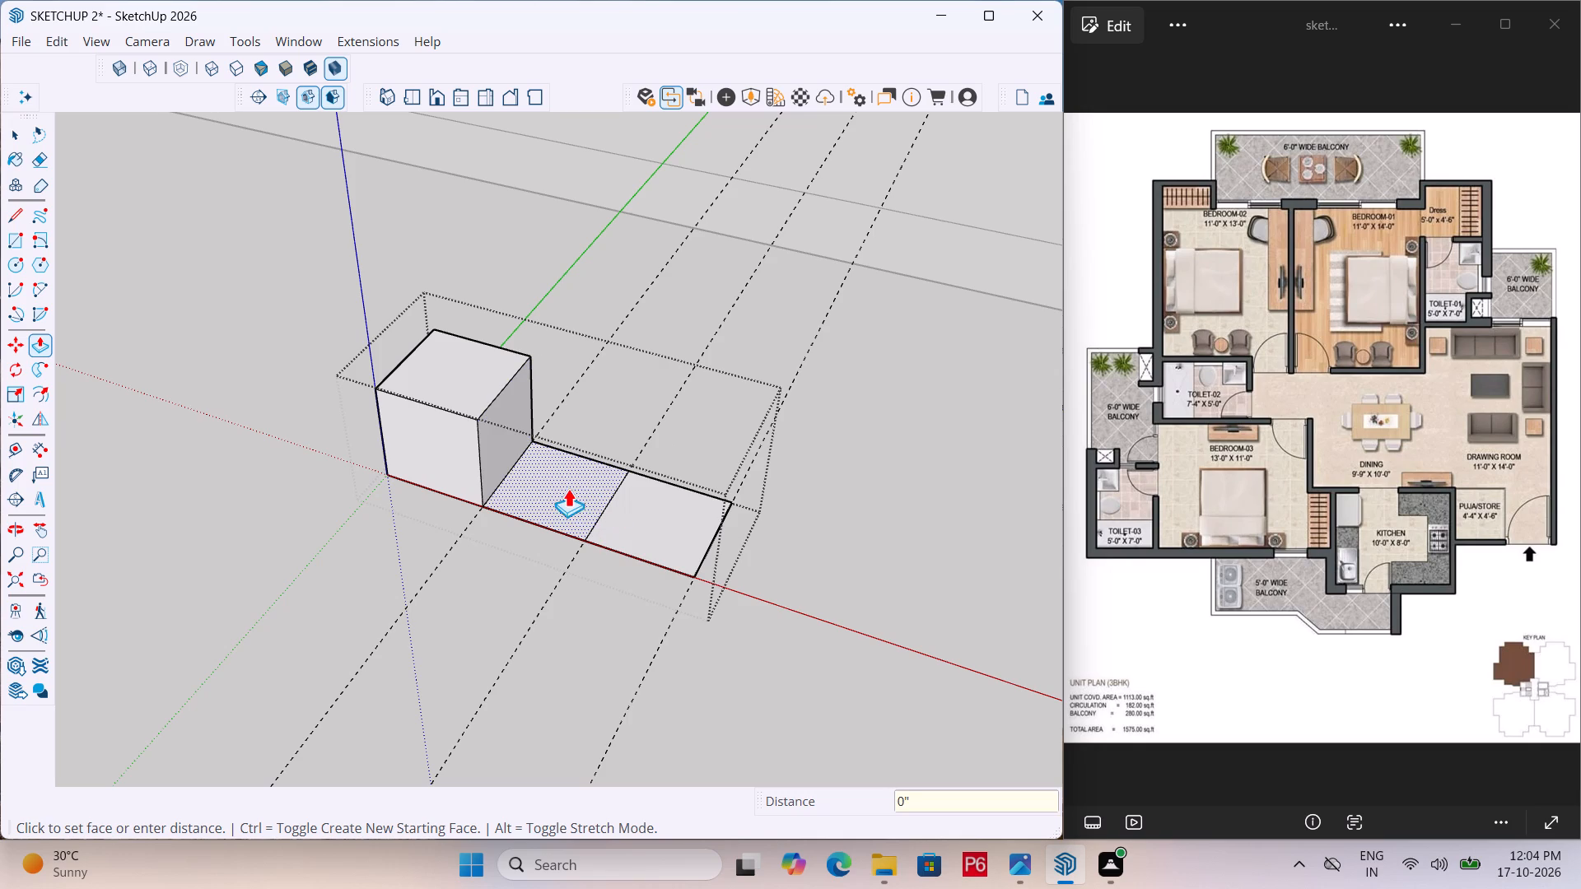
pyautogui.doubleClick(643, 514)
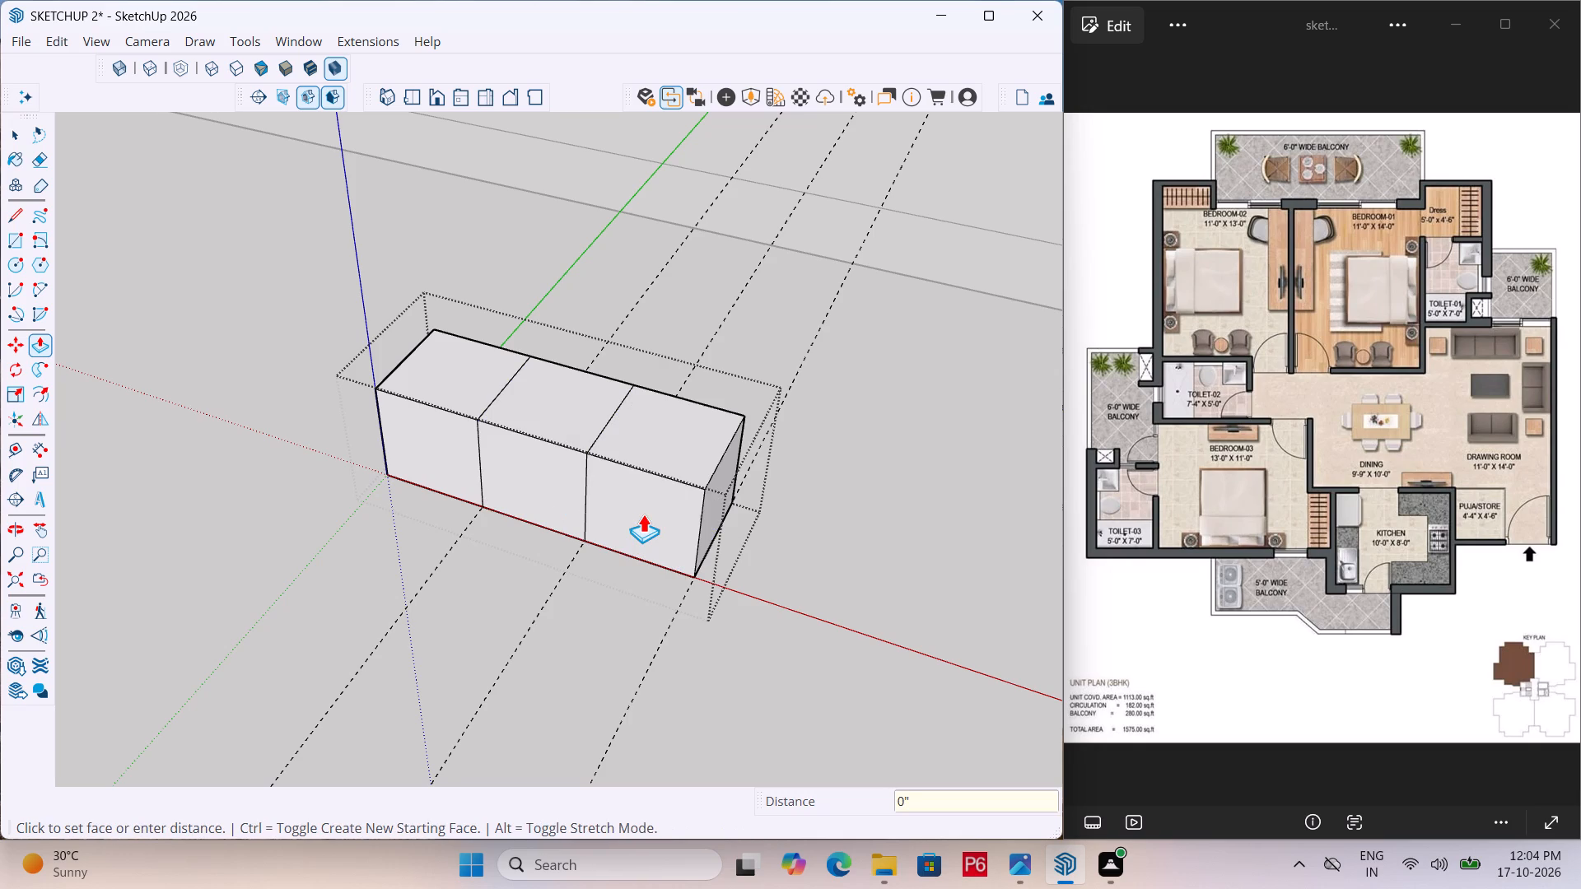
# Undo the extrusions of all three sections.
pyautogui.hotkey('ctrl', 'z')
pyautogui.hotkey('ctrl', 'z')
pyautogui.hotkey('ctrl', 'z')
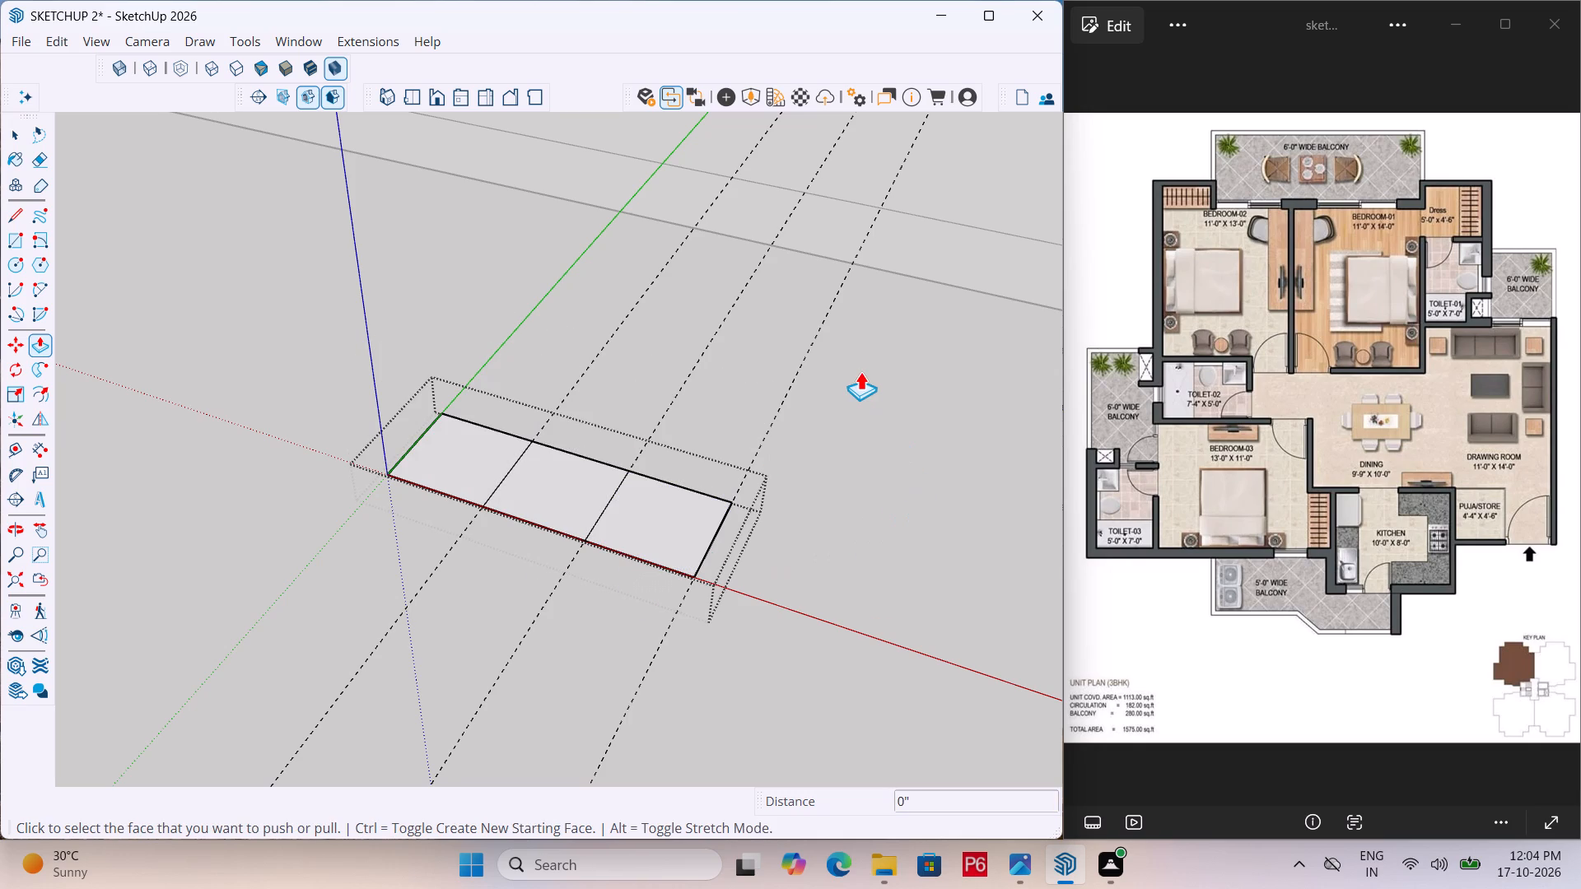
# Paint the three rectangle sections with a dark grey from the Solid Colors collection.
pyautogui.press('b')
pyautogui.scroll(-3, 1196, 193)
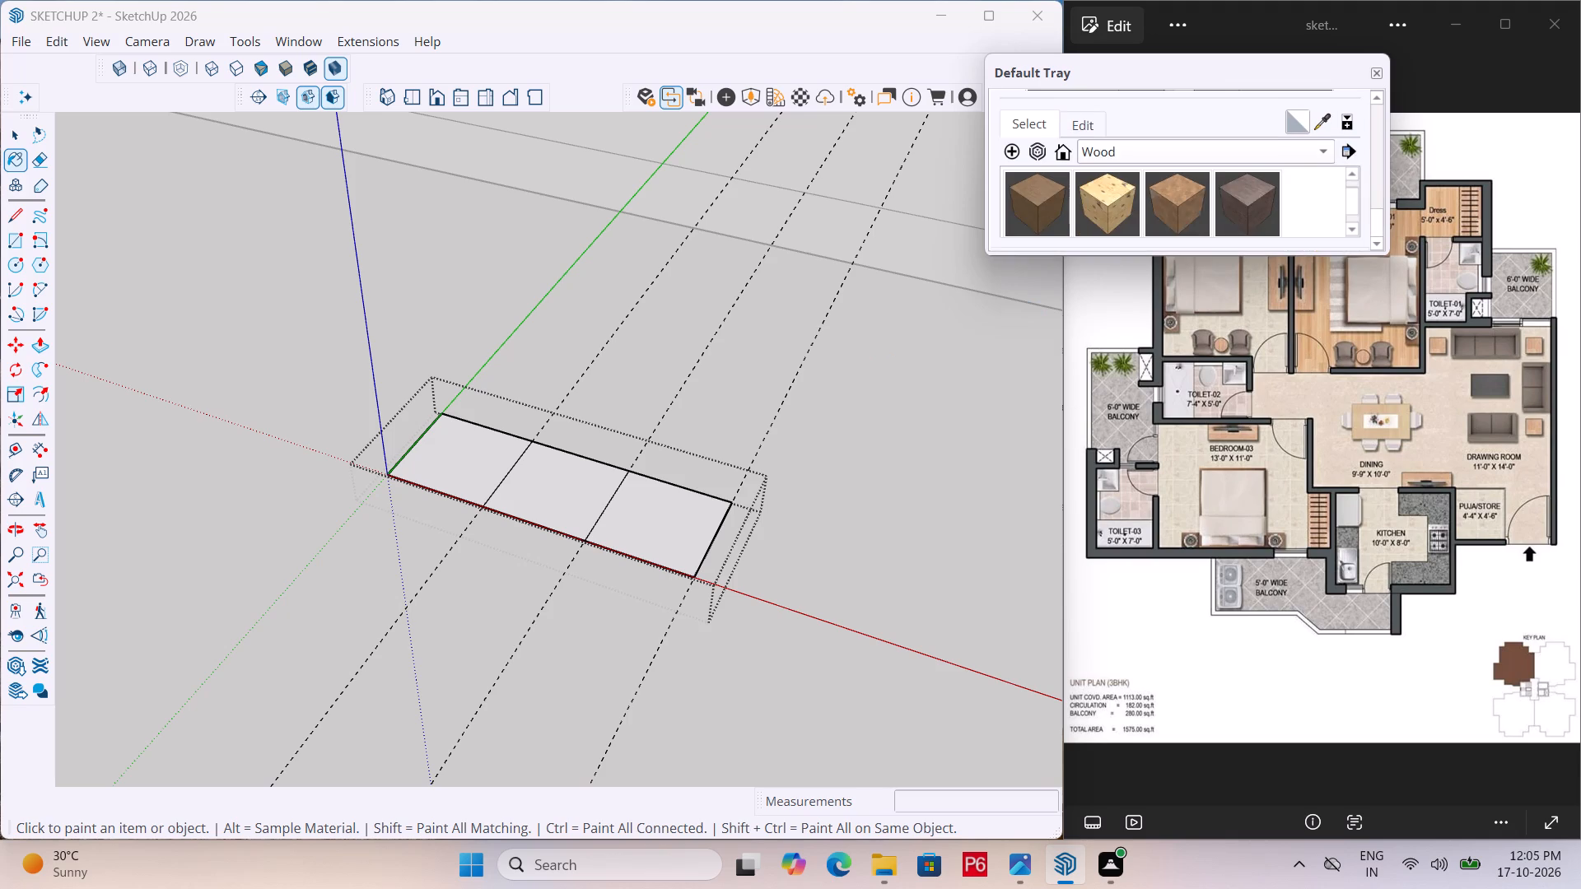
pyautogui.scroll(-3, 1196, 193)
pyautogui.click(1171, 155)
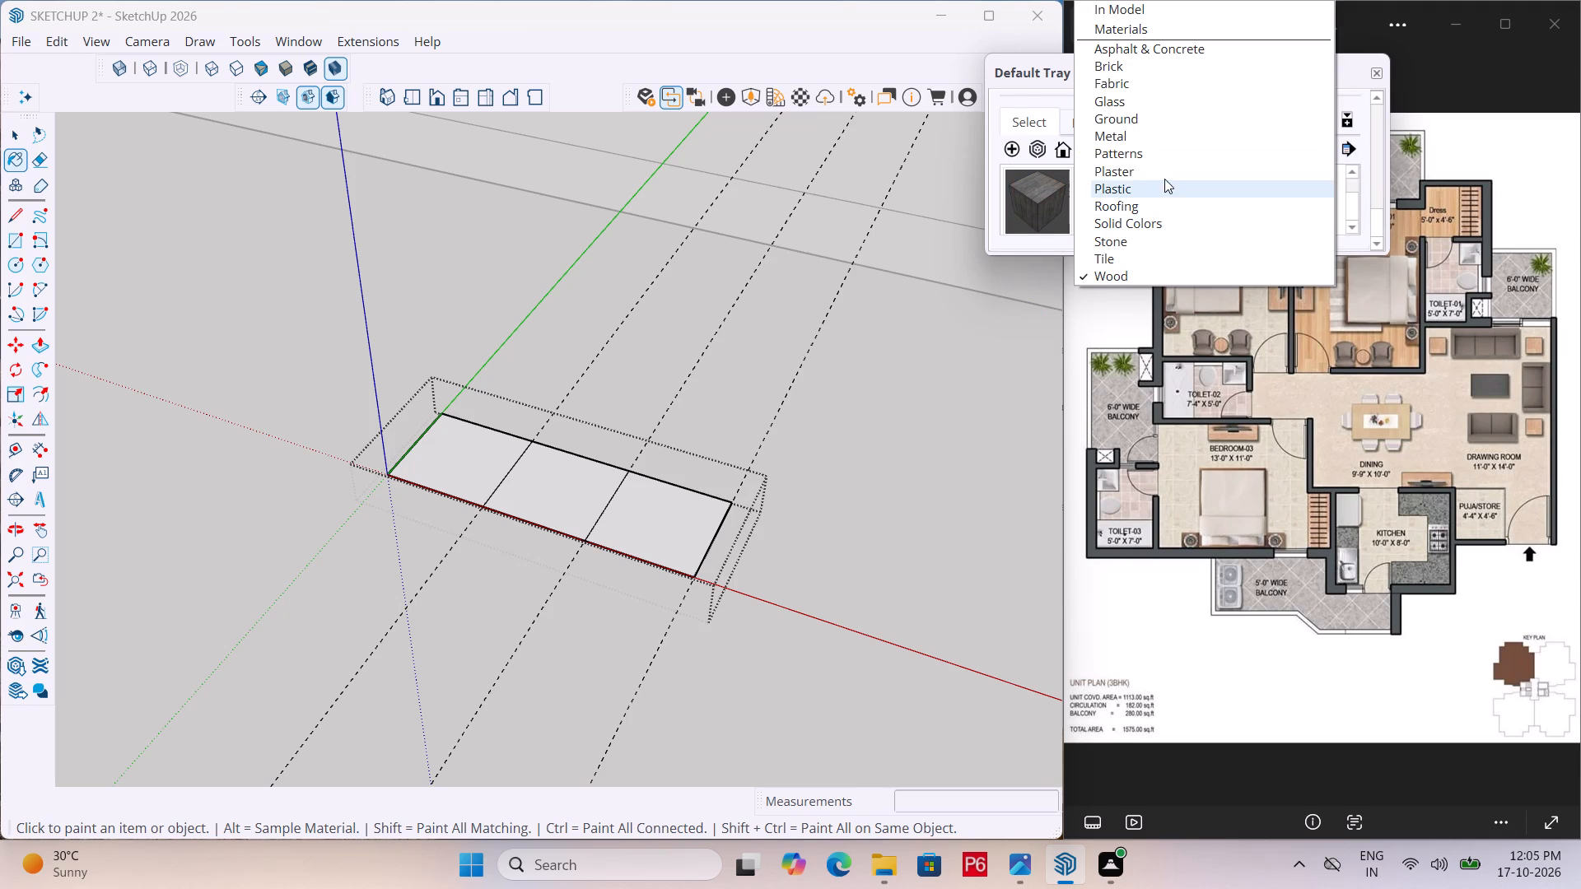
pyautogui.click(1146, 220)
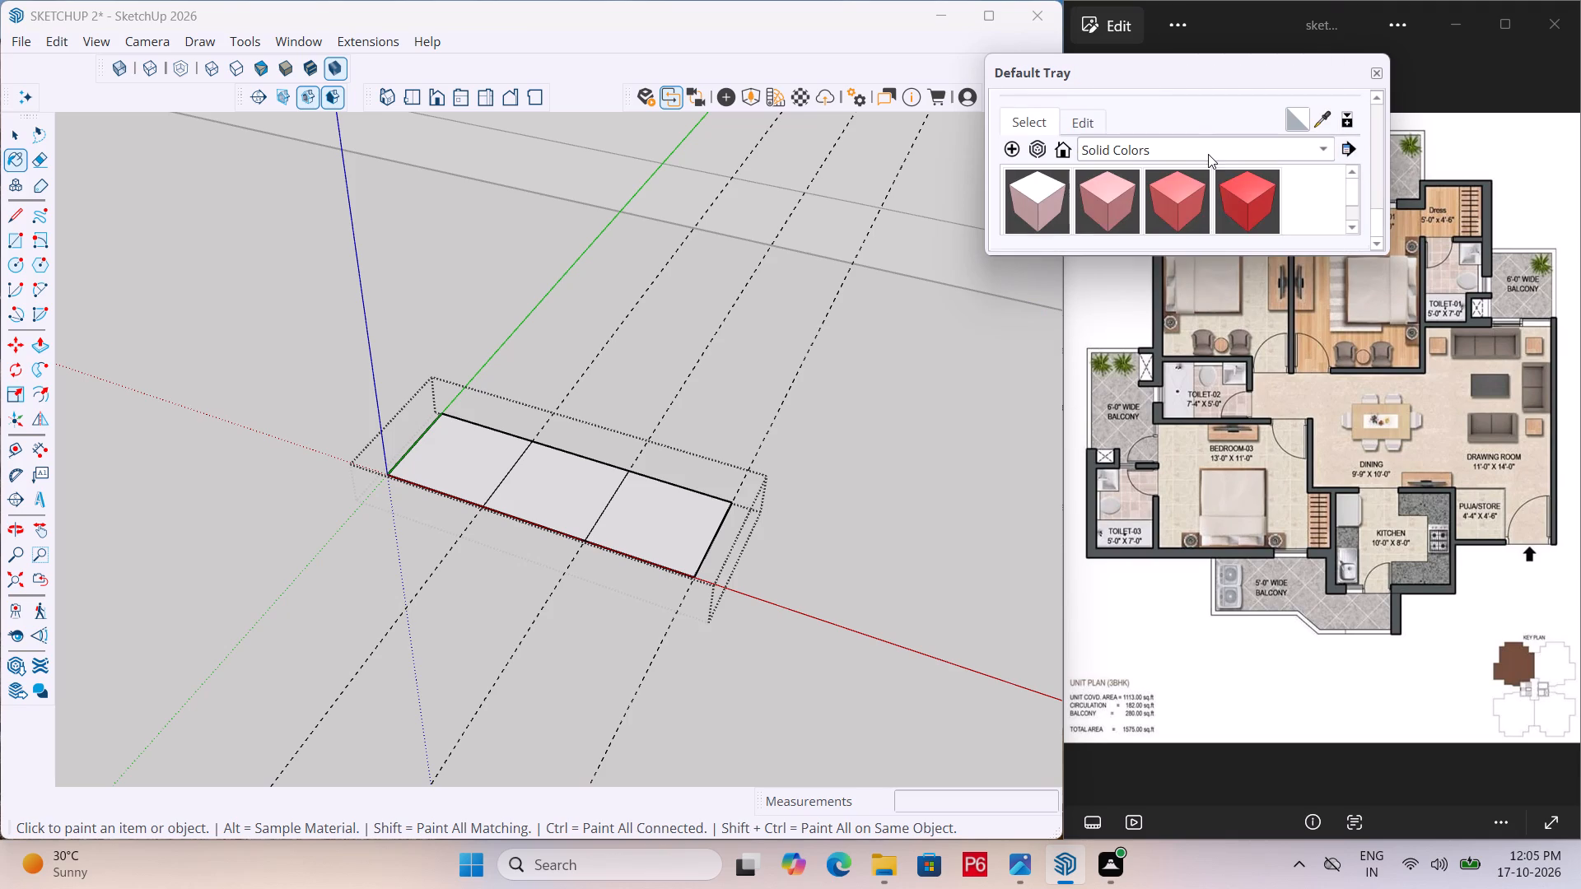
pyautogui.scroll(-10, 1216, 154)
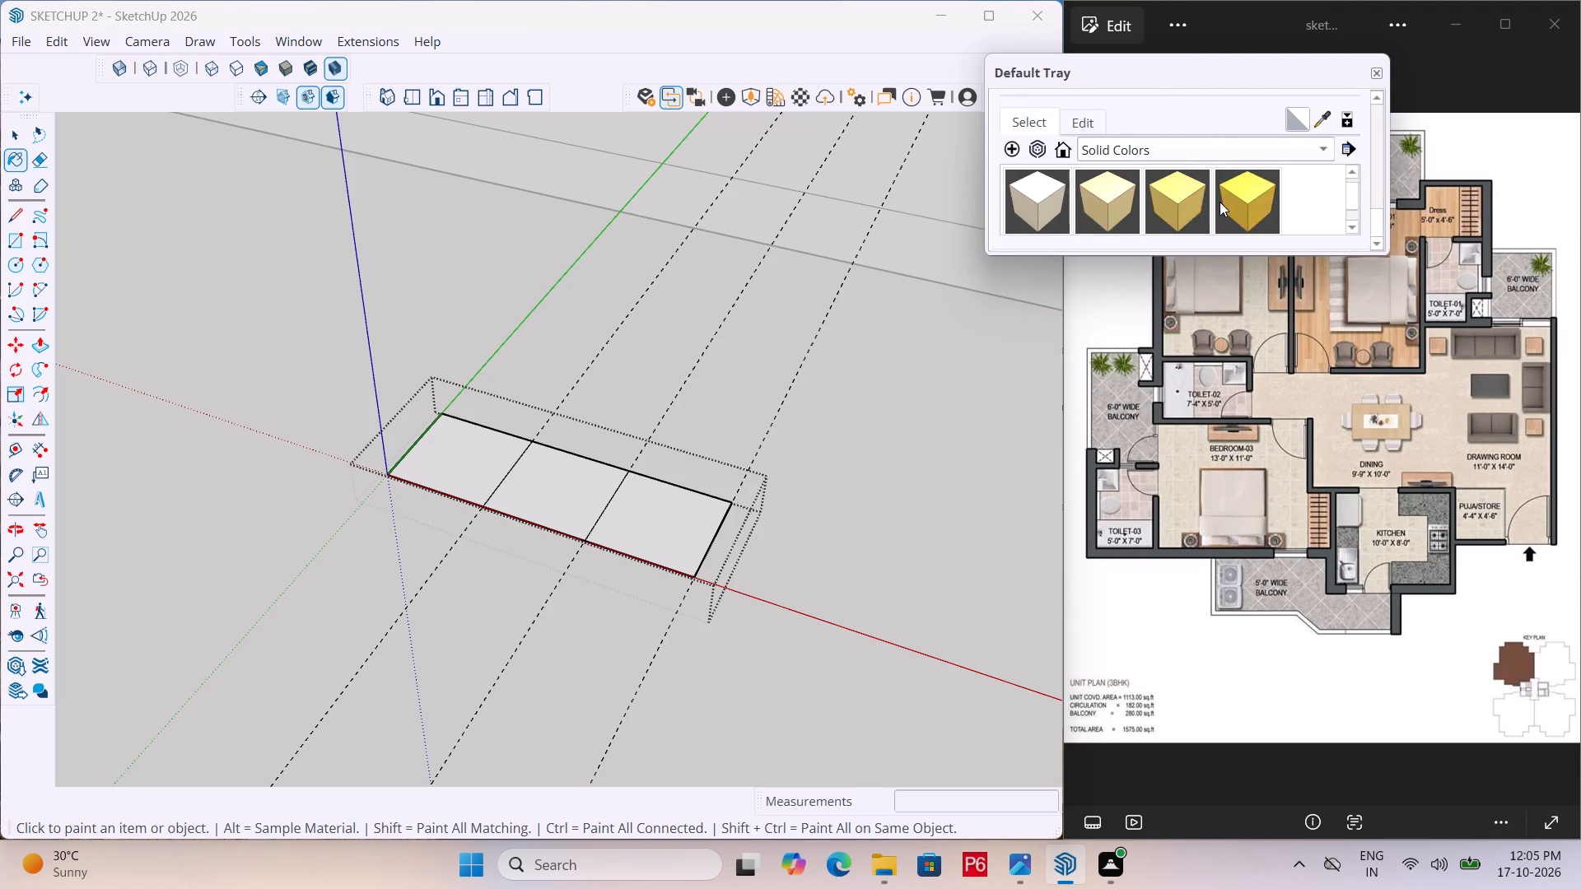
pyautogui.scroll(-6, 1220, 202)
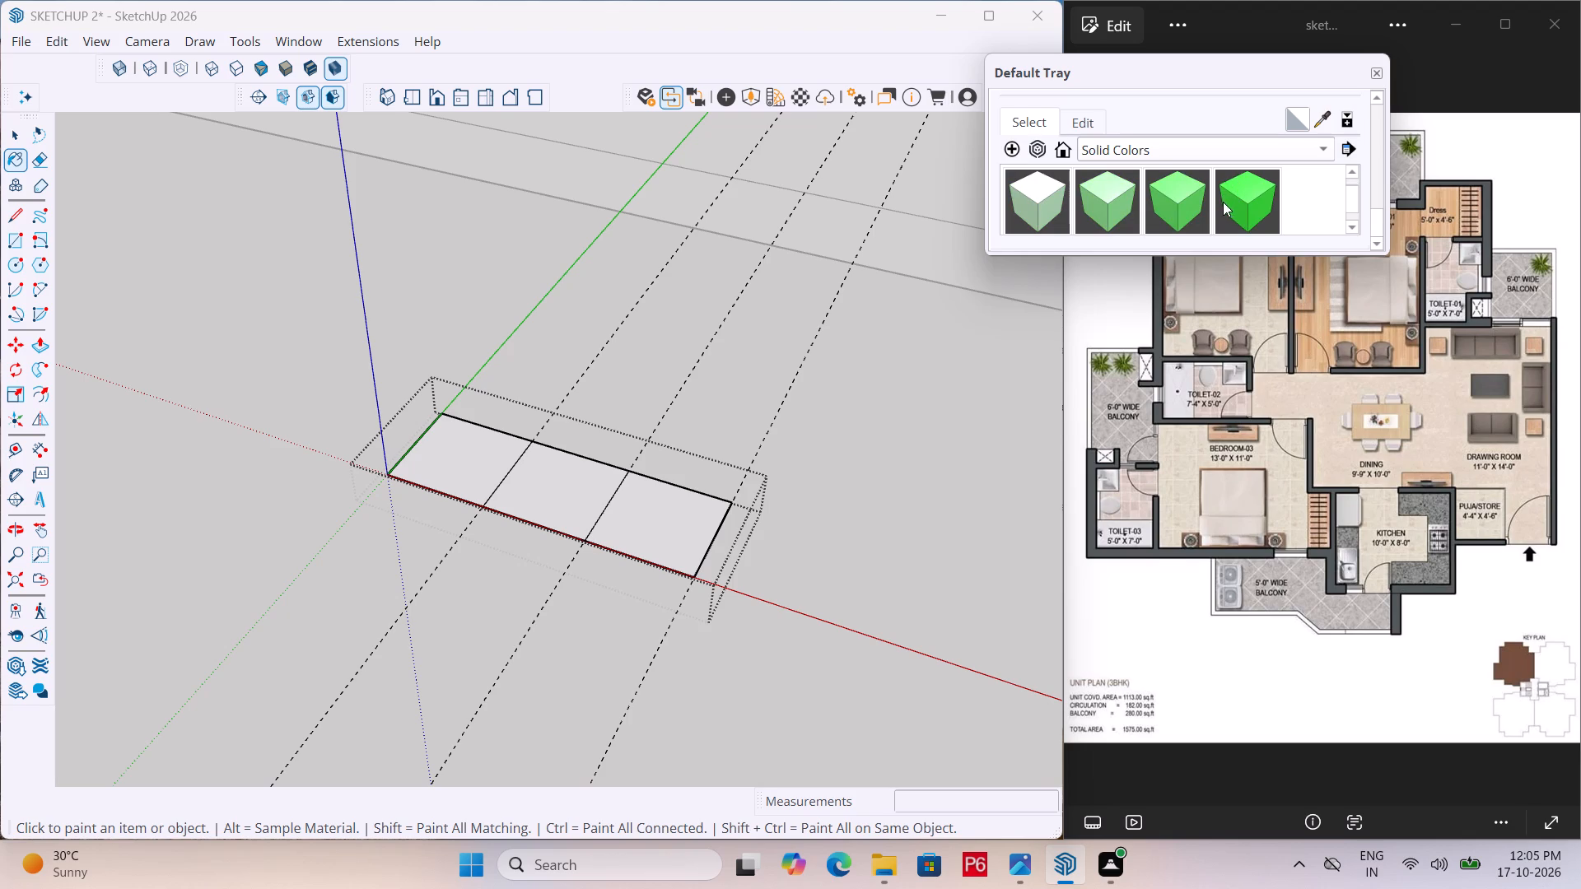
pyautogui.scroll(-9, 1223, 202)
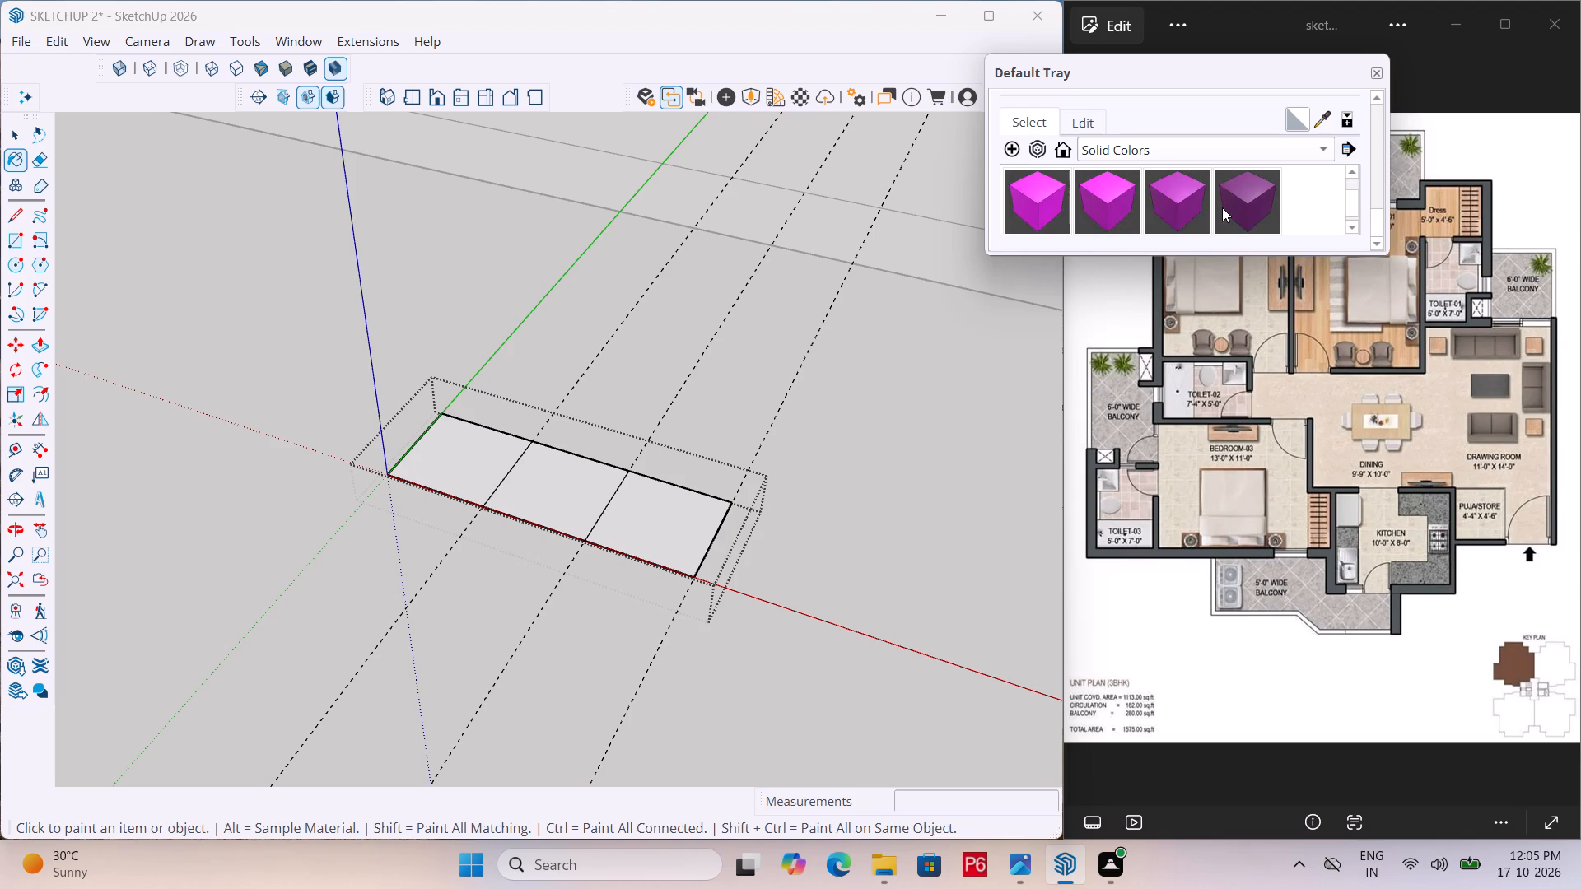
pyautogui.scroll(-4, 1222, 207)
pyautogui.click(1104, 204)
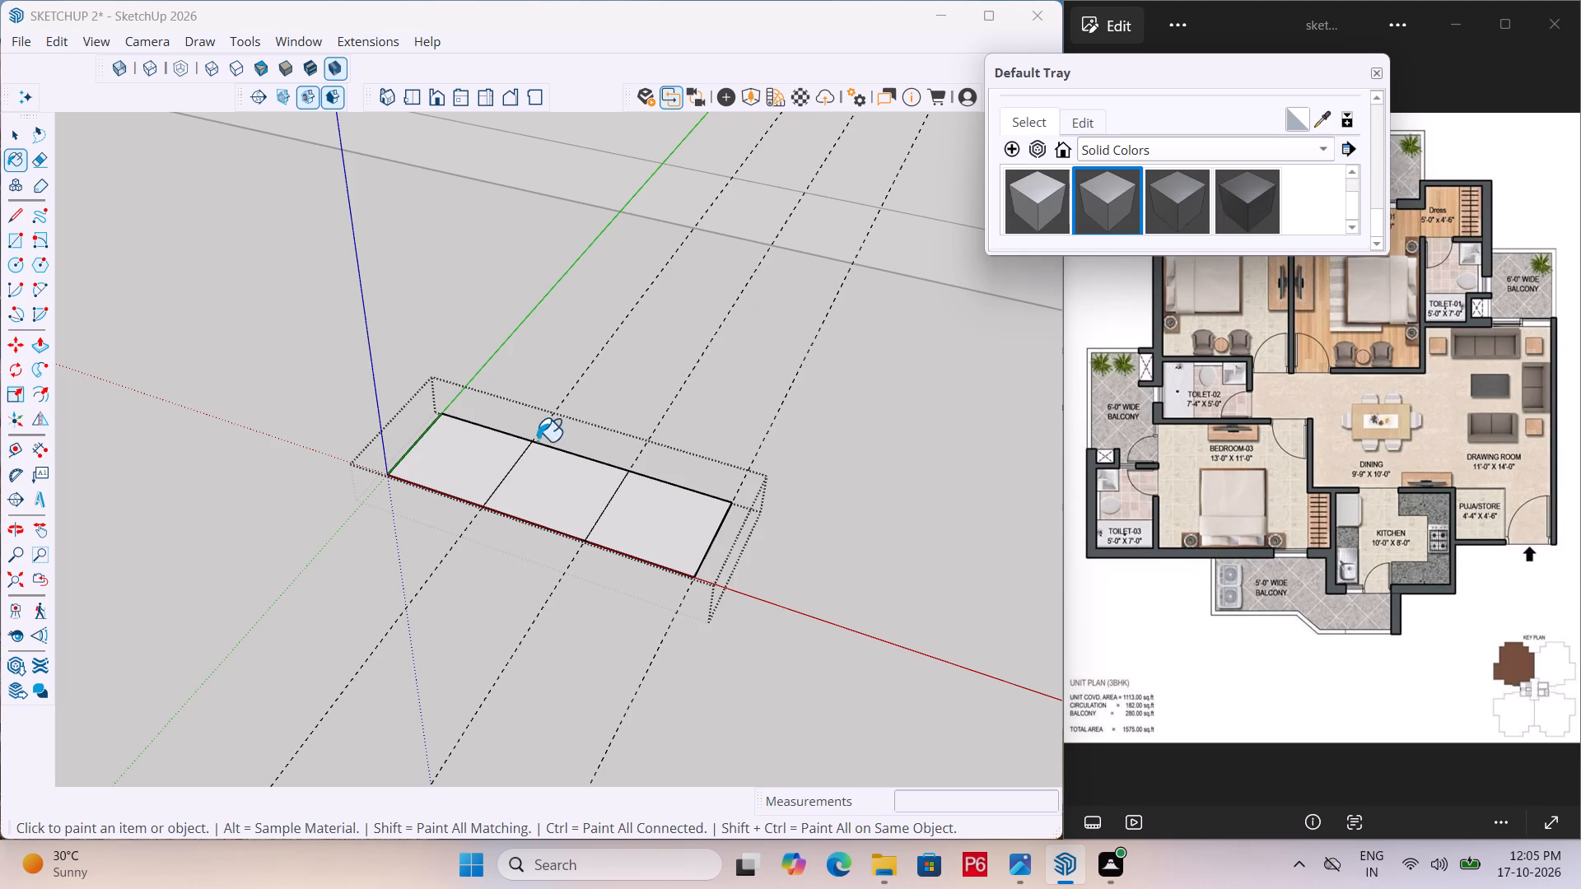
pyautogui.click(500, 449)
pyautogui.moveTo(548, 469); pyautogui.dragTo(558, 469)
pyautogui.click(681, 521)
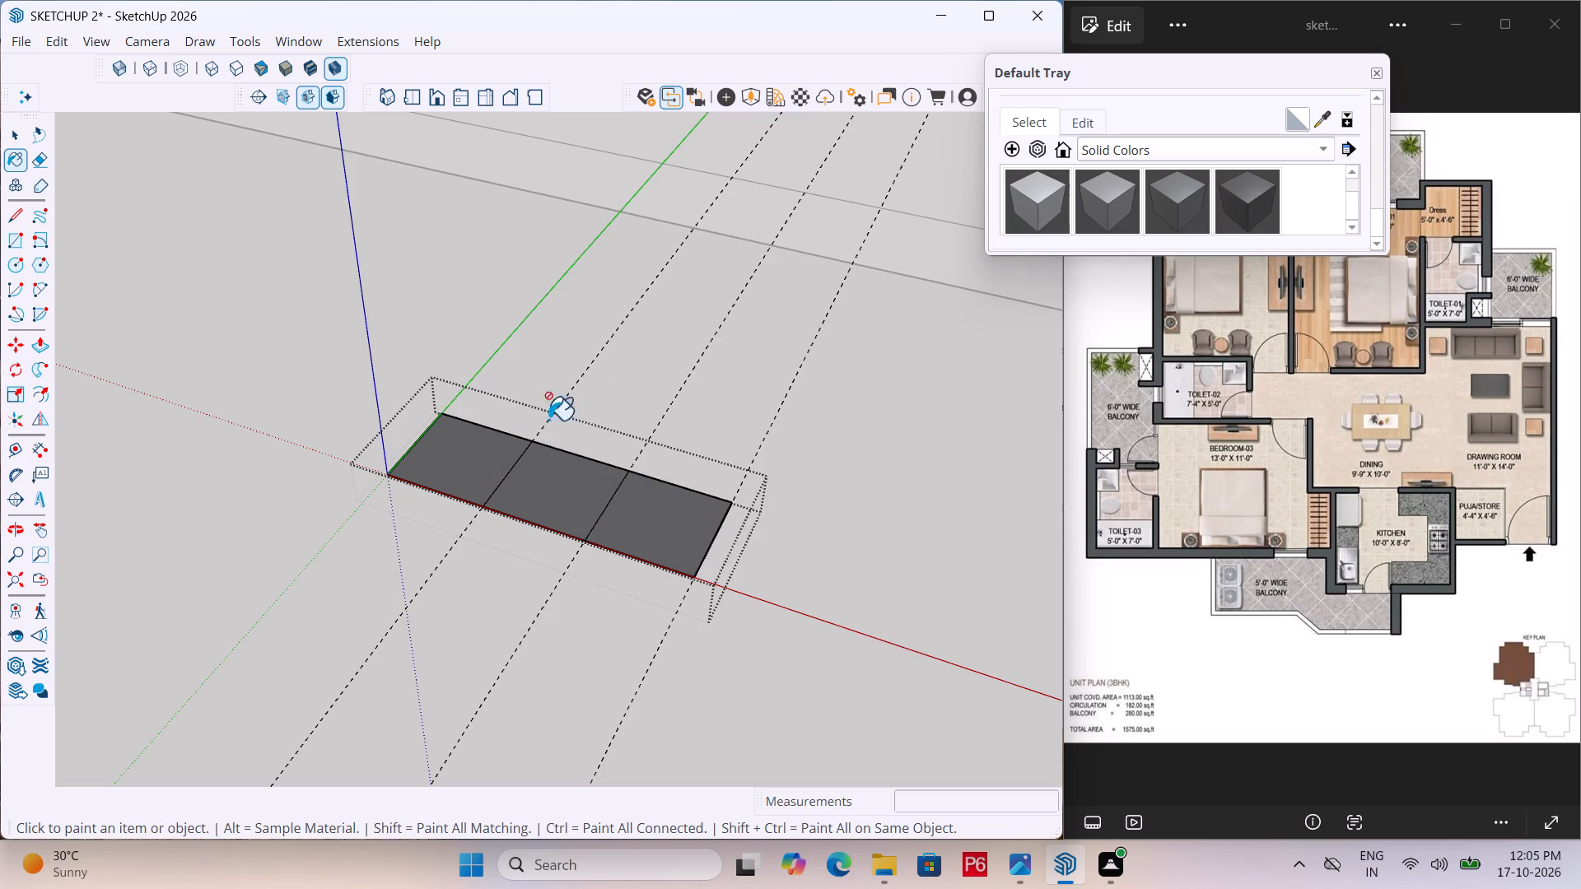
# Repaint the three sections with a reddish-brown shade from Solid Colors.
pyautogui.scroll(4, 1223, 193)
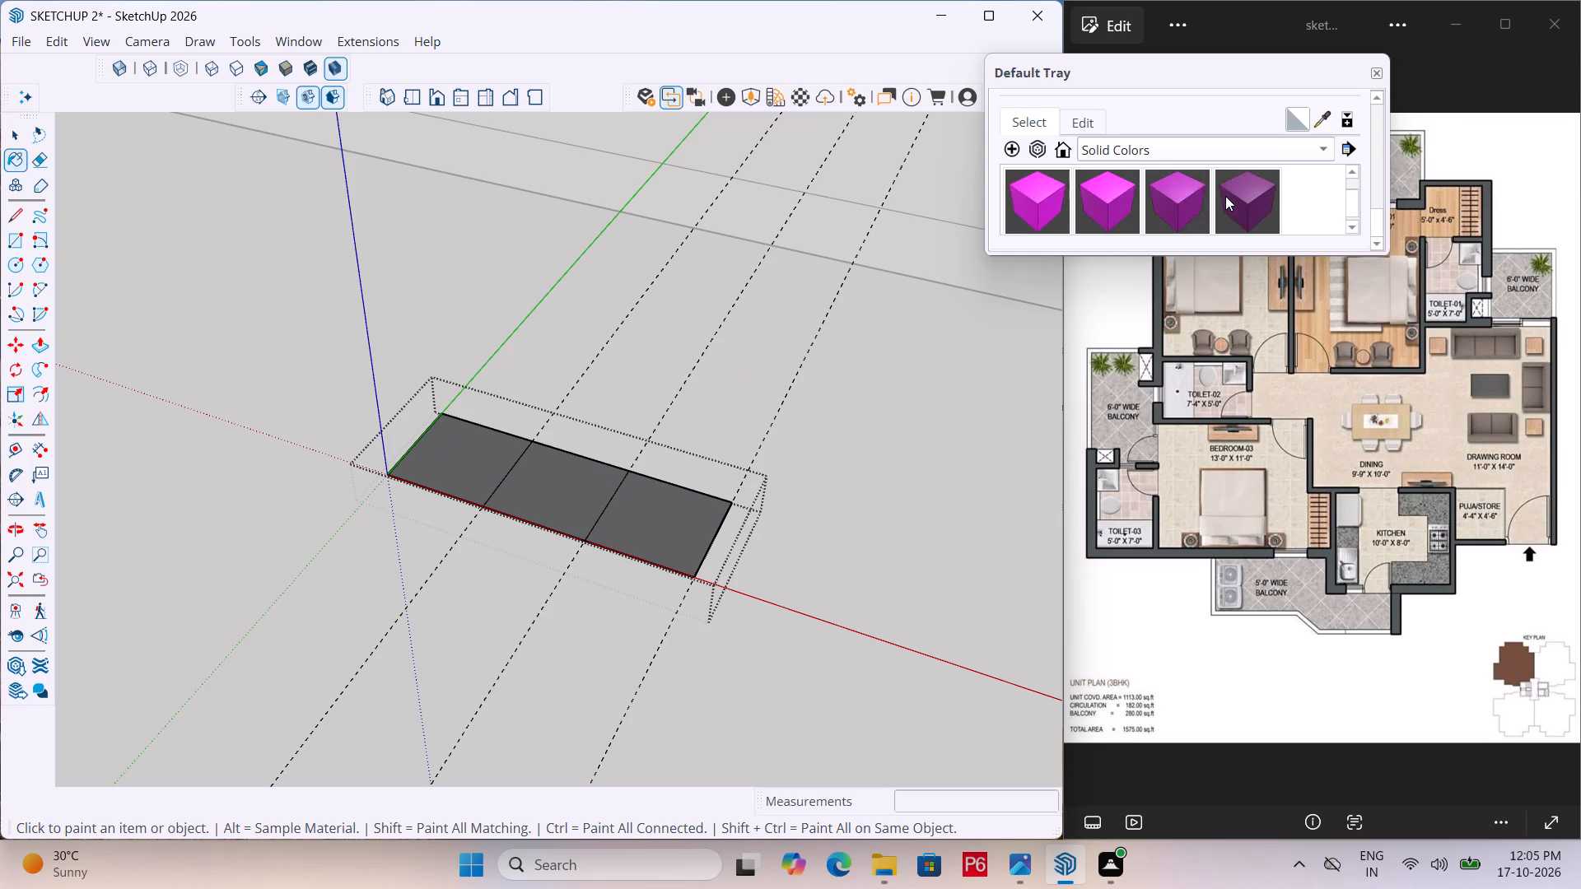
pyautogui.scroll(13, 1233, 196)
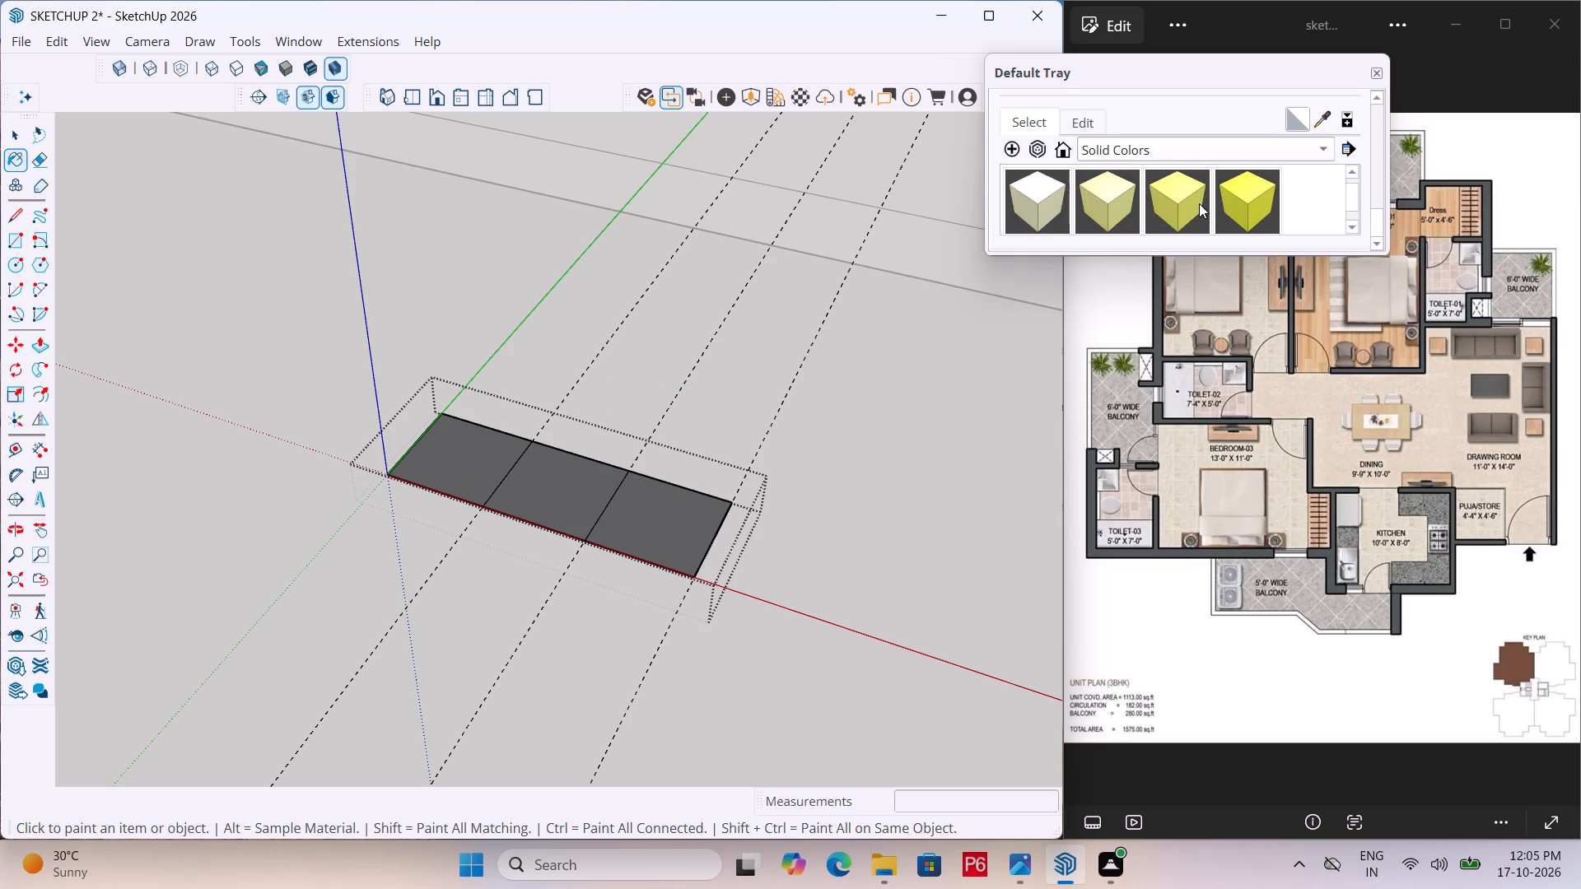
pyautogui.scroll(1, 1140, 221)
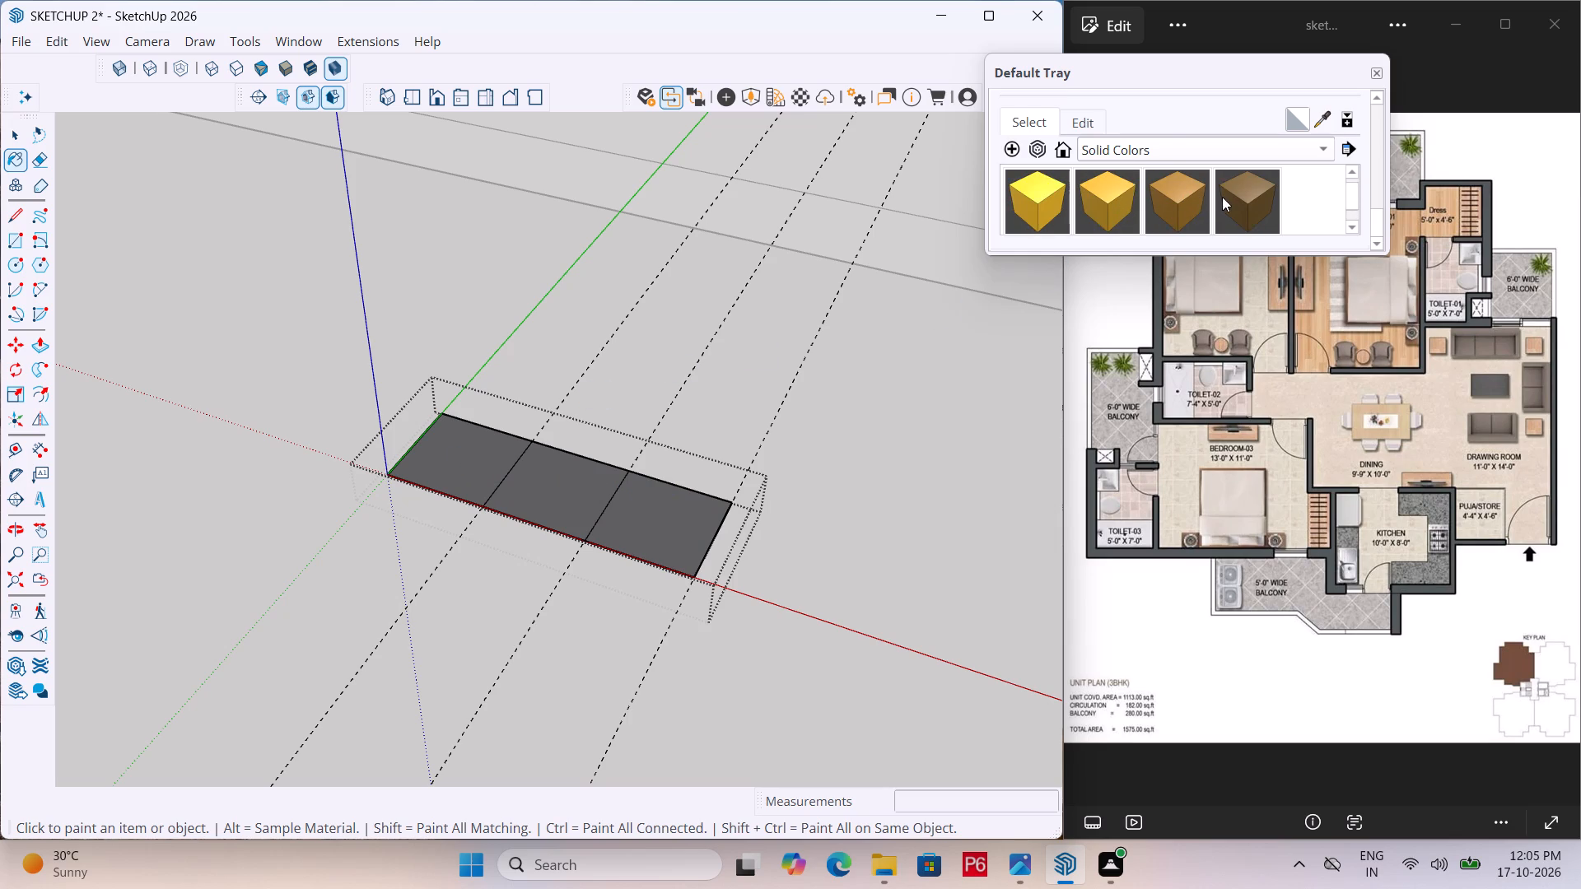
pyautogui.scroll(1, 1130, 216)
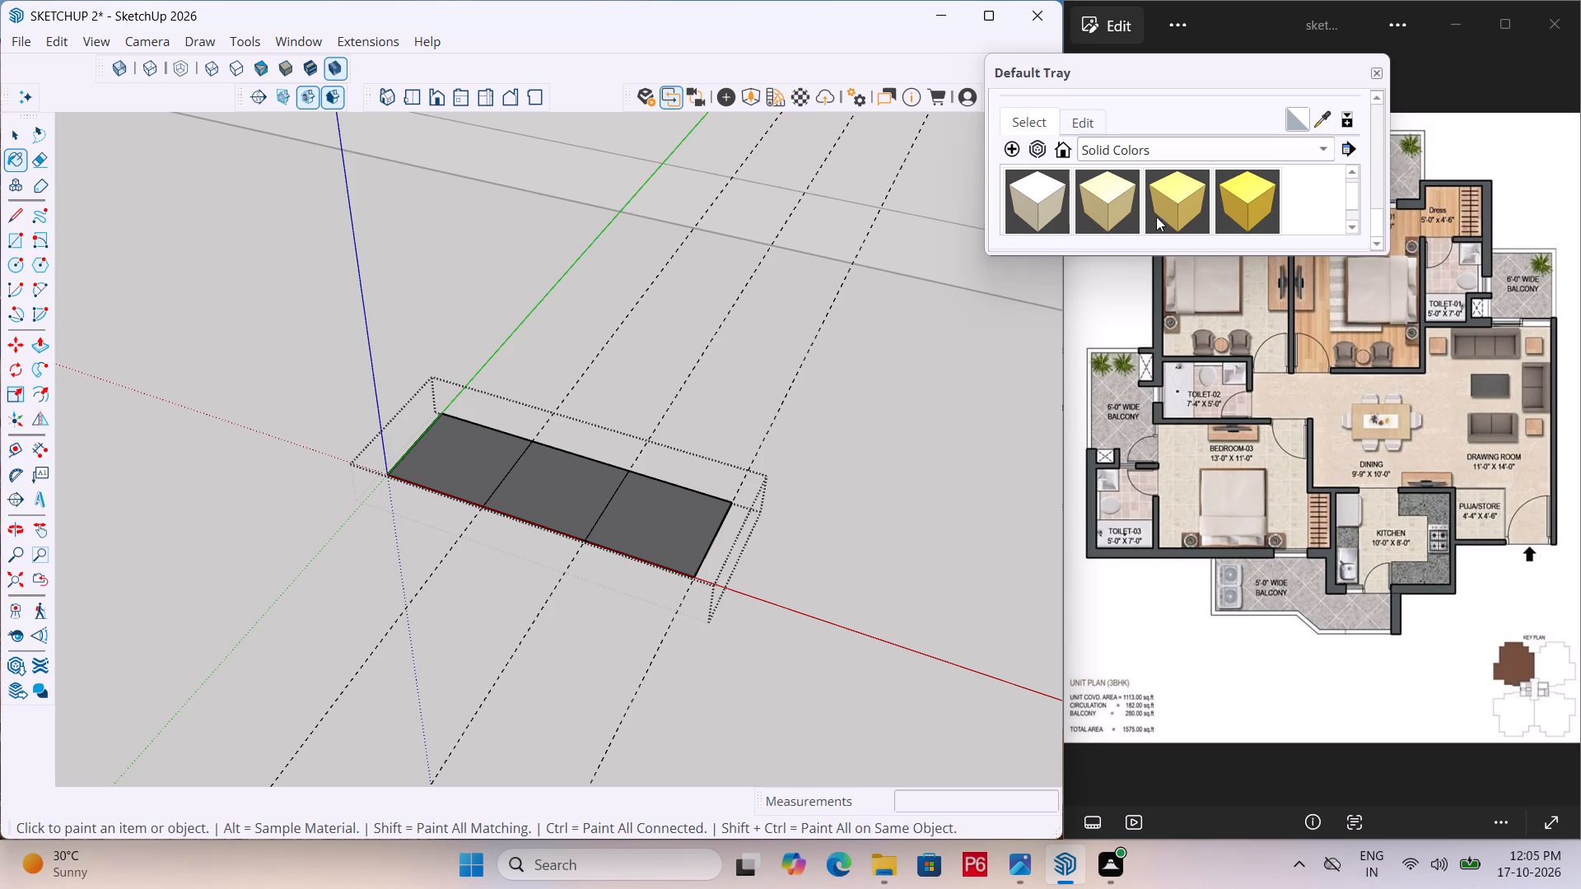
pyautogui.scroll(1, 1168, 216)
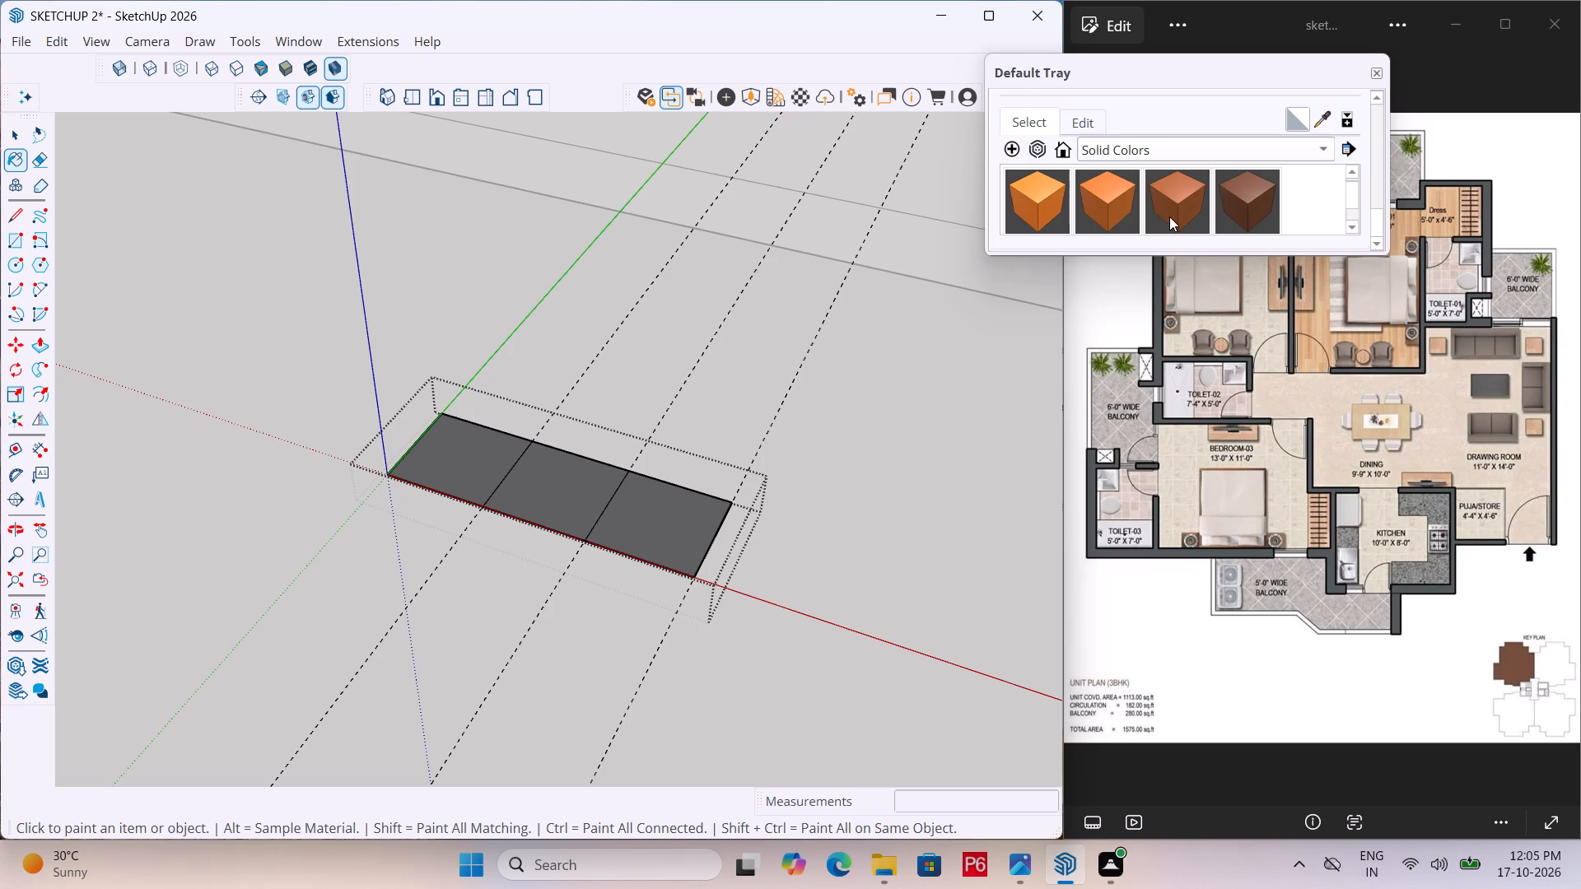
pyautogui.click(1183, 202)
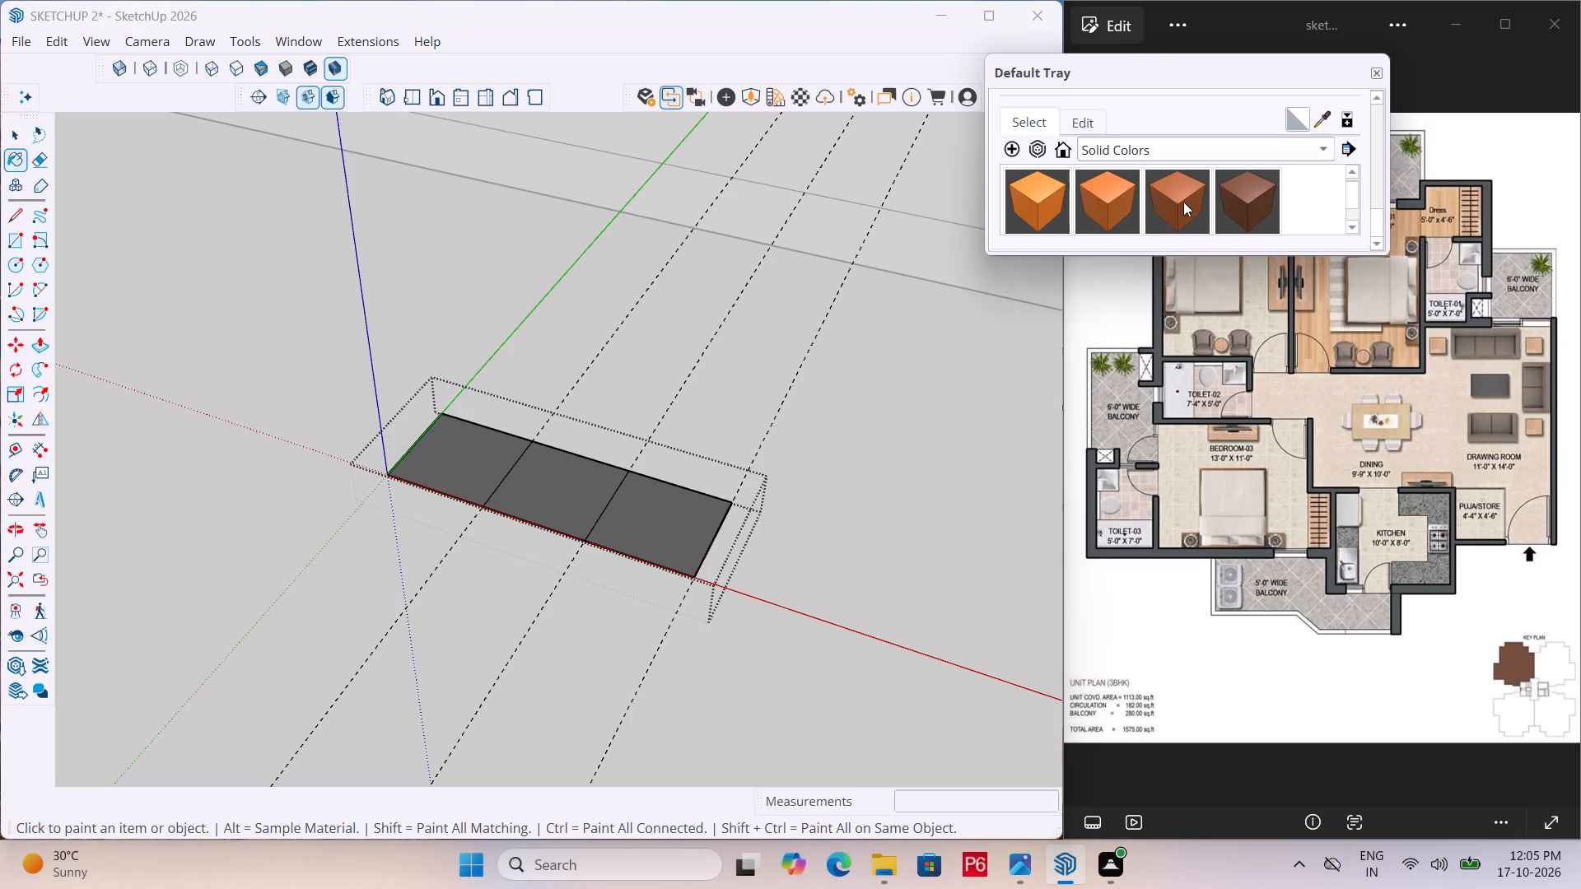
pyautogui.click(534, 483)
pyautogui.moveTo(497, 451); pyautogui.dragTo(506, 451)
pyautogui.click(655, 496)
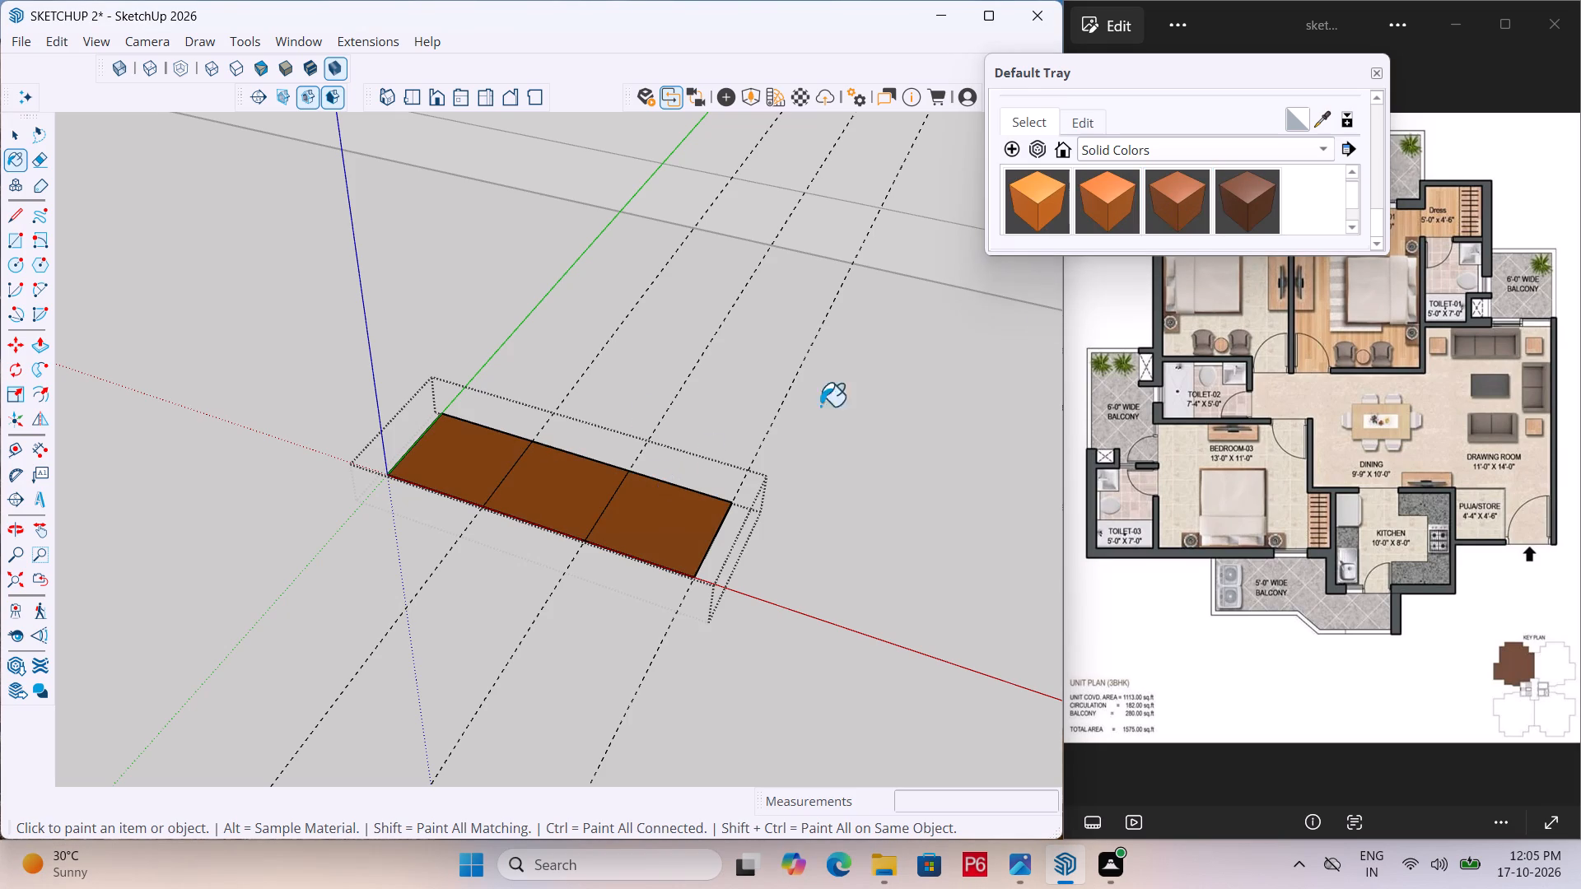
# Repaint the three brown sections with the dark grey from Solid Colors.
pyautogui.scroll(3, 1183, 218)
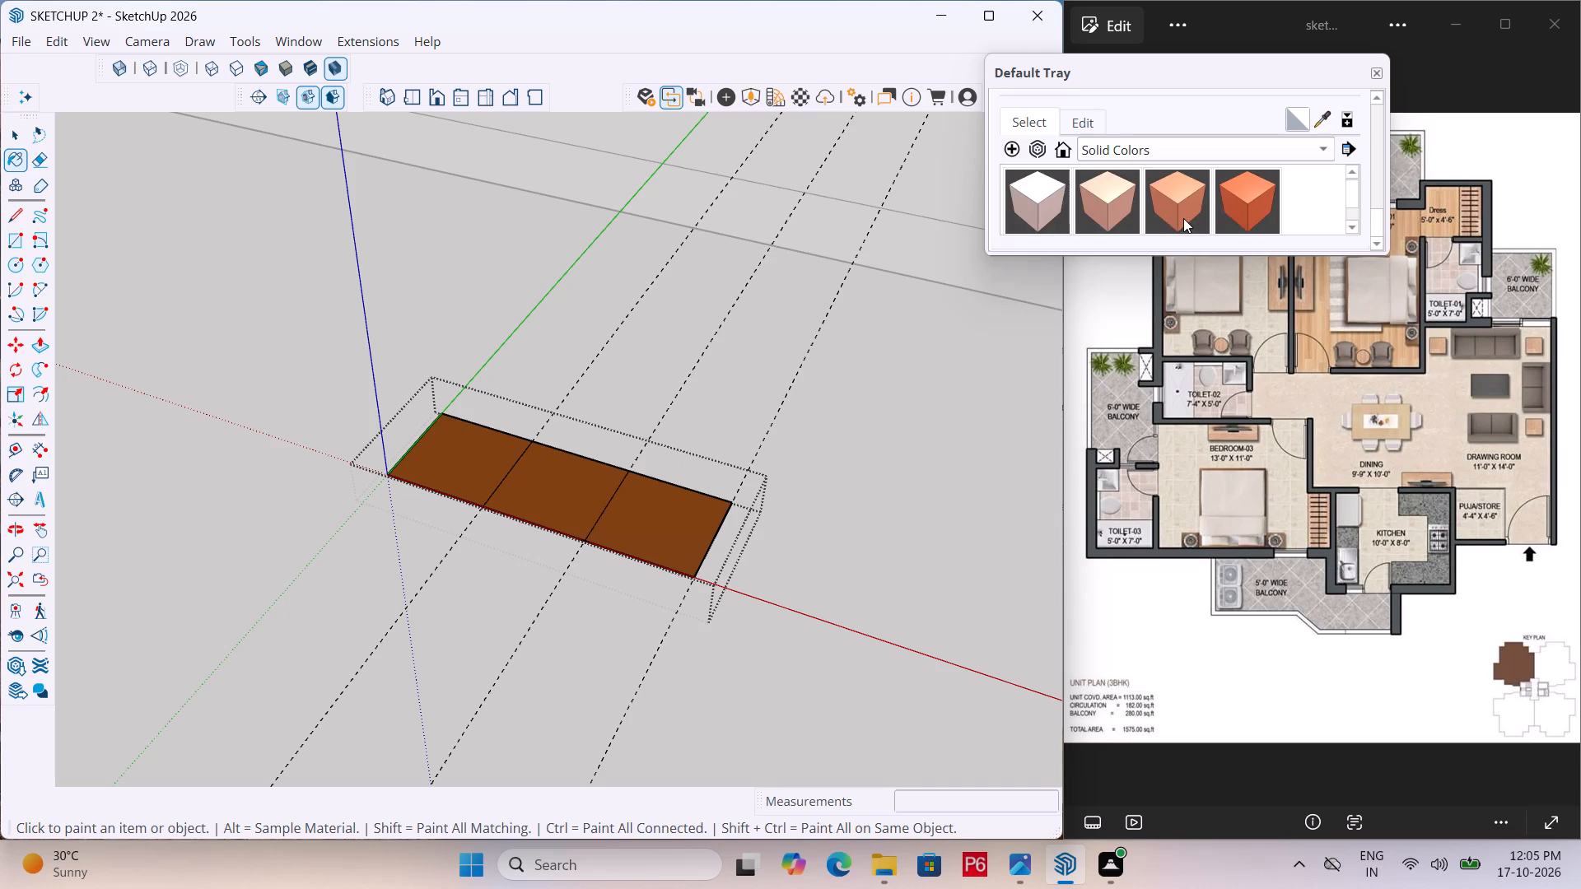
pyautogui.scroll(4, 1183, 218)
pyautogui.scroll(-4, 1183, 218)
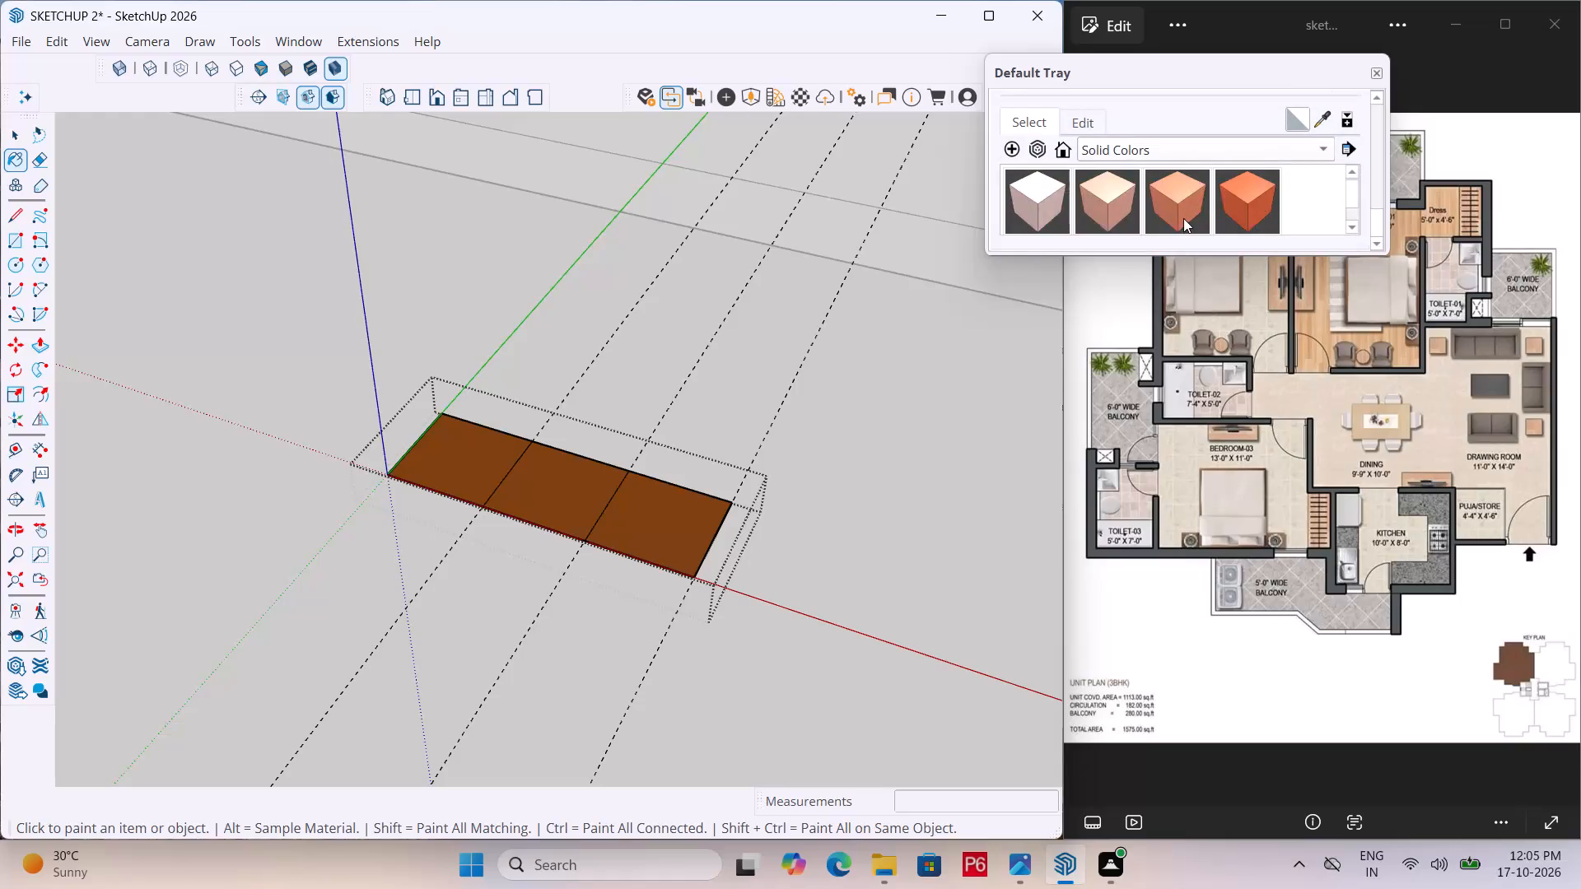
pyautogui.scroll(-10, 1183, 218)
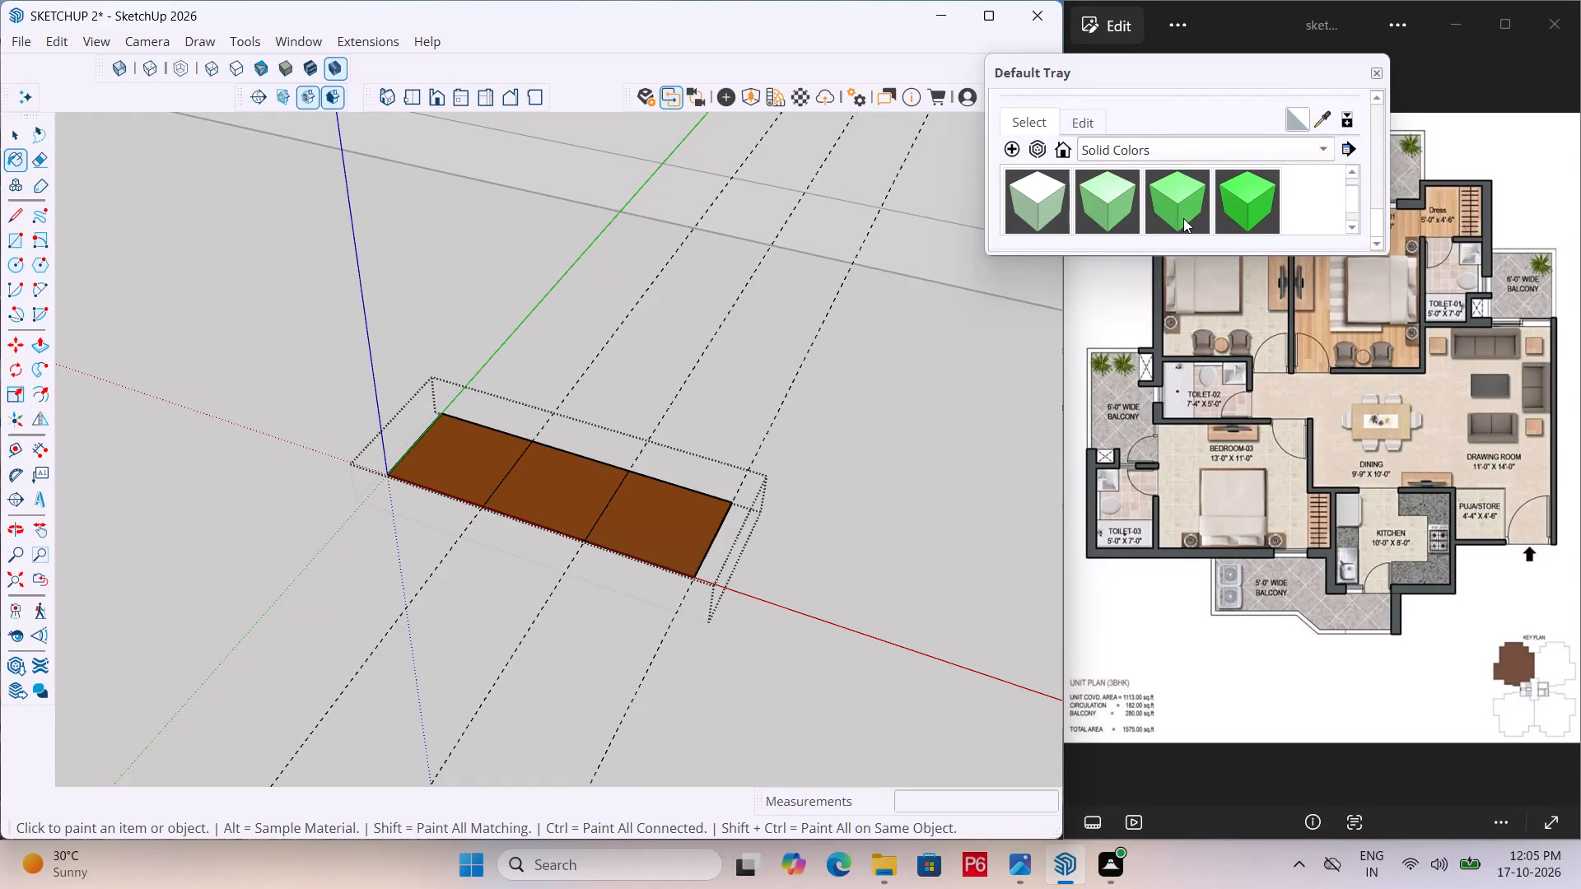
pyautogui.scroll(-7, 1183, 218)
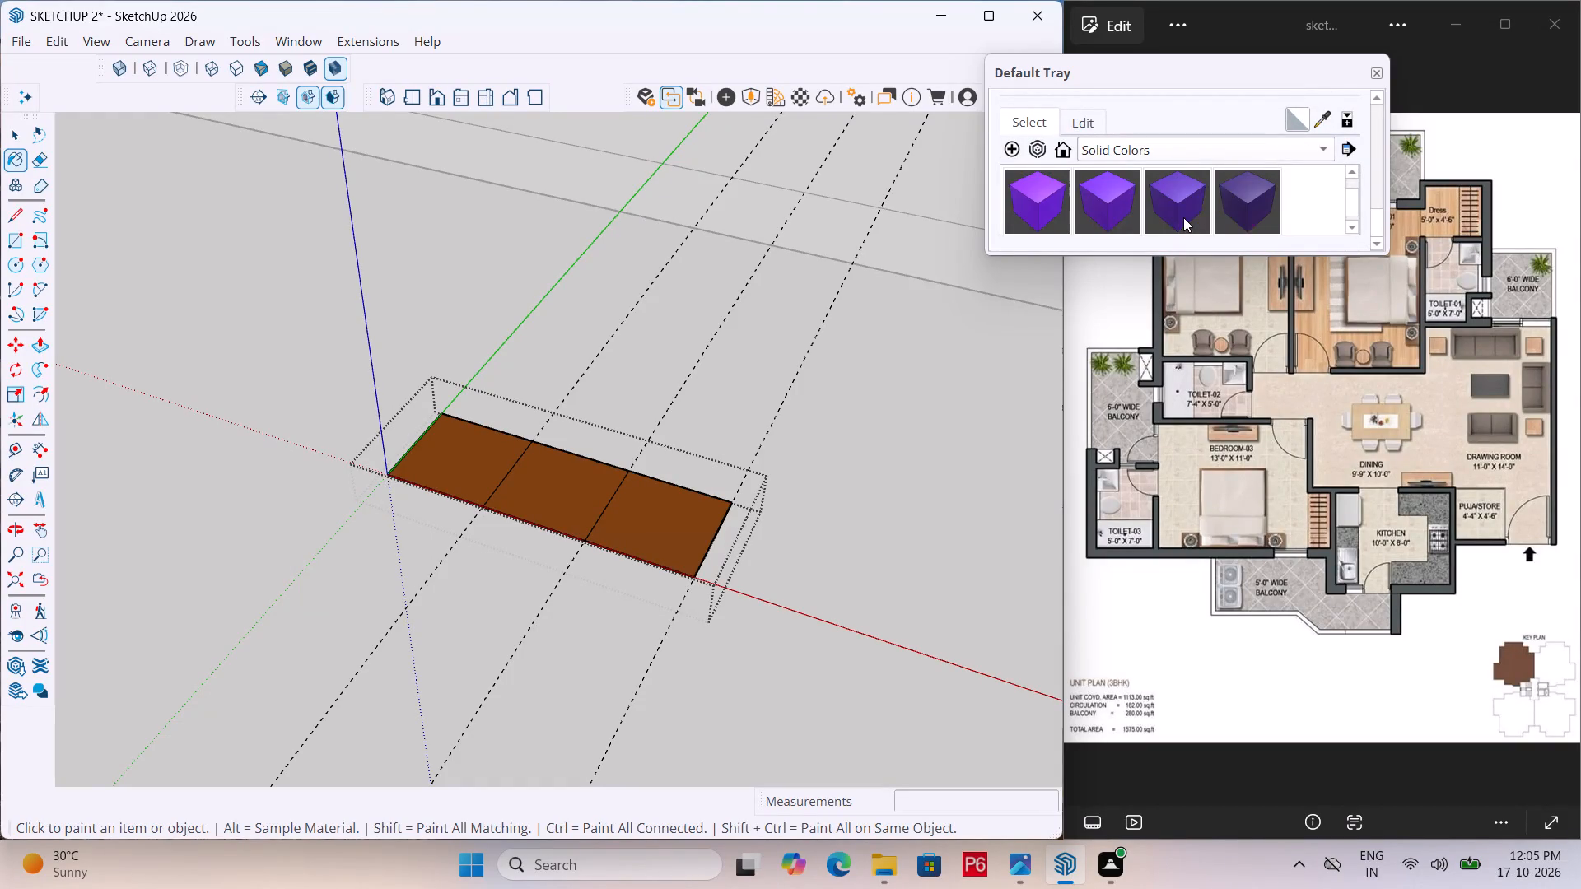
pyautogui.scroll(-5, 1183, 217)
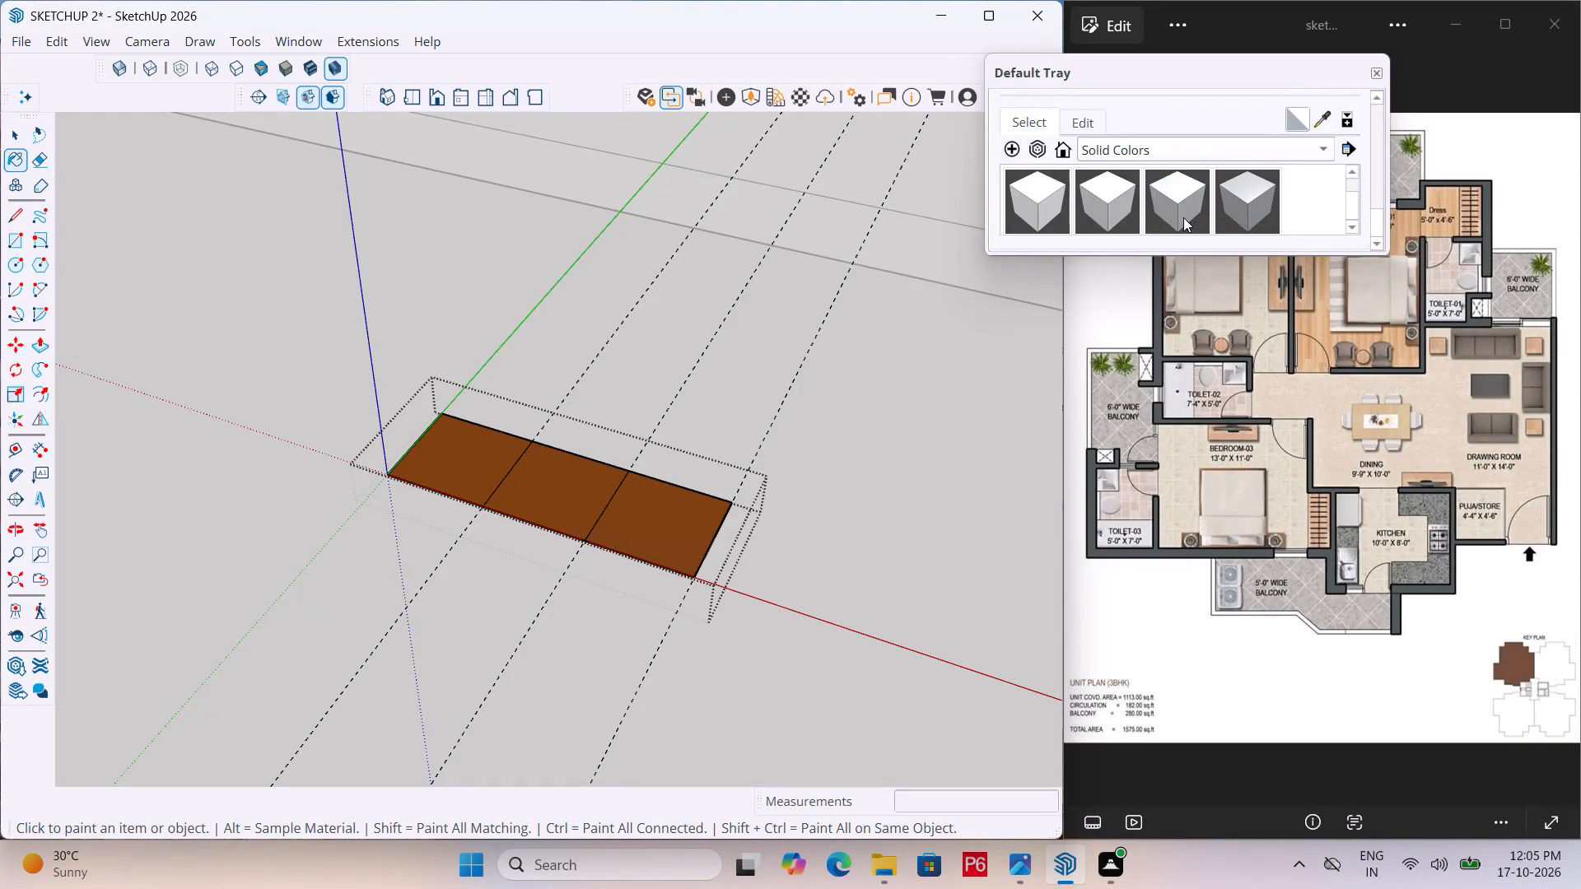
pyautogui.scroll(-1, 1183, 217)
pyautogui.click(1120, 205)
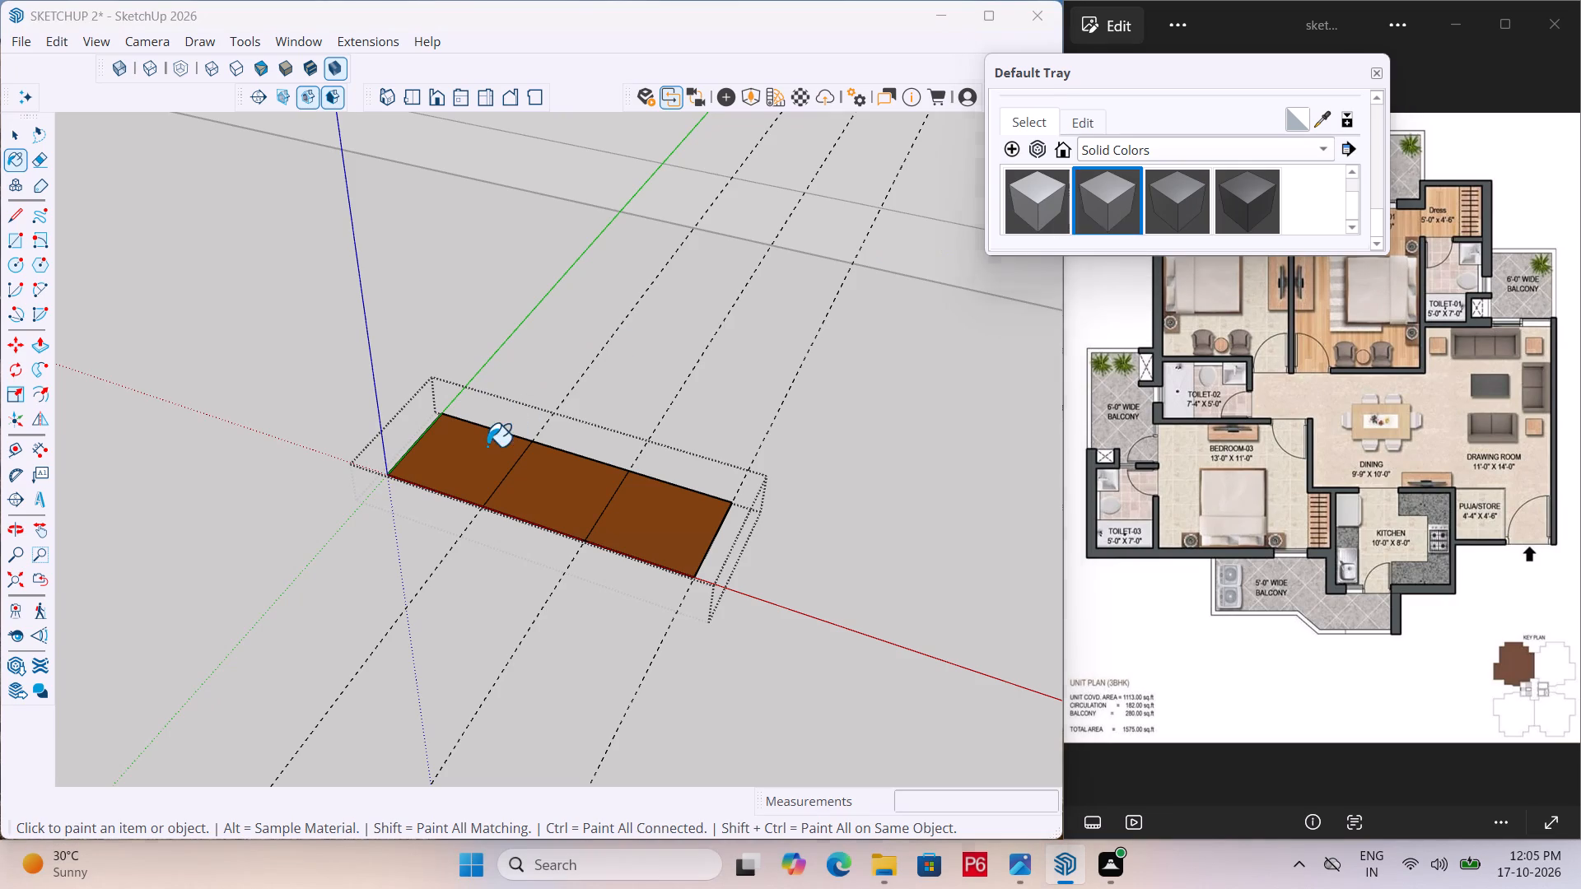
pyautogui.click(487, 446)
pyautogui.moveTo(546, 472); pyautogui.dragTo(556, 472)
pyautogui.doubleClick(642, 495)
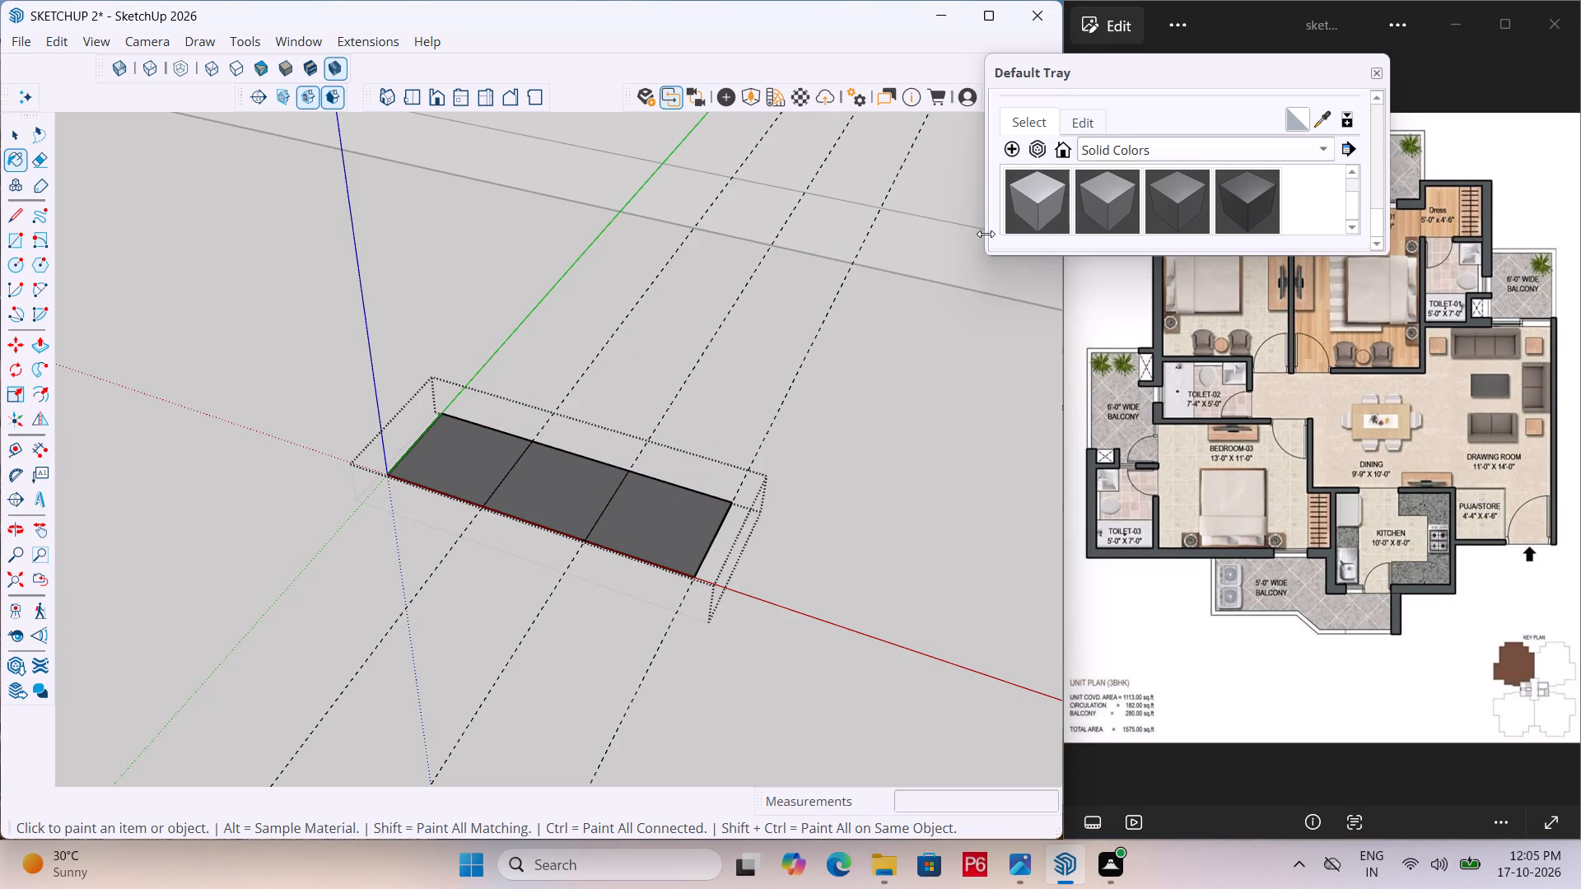
# Repaint the three sections with the next lighter grey from Solid Colors.
pyautogui.click(1015, 226)
pyautogui.click(1038, 207)
pyautogui.moveTo(437, 464); pyautogui.dragTo(452, 463)
pyautogui.moveTo(530, 474); pyautogui.dragTo(542, 475)
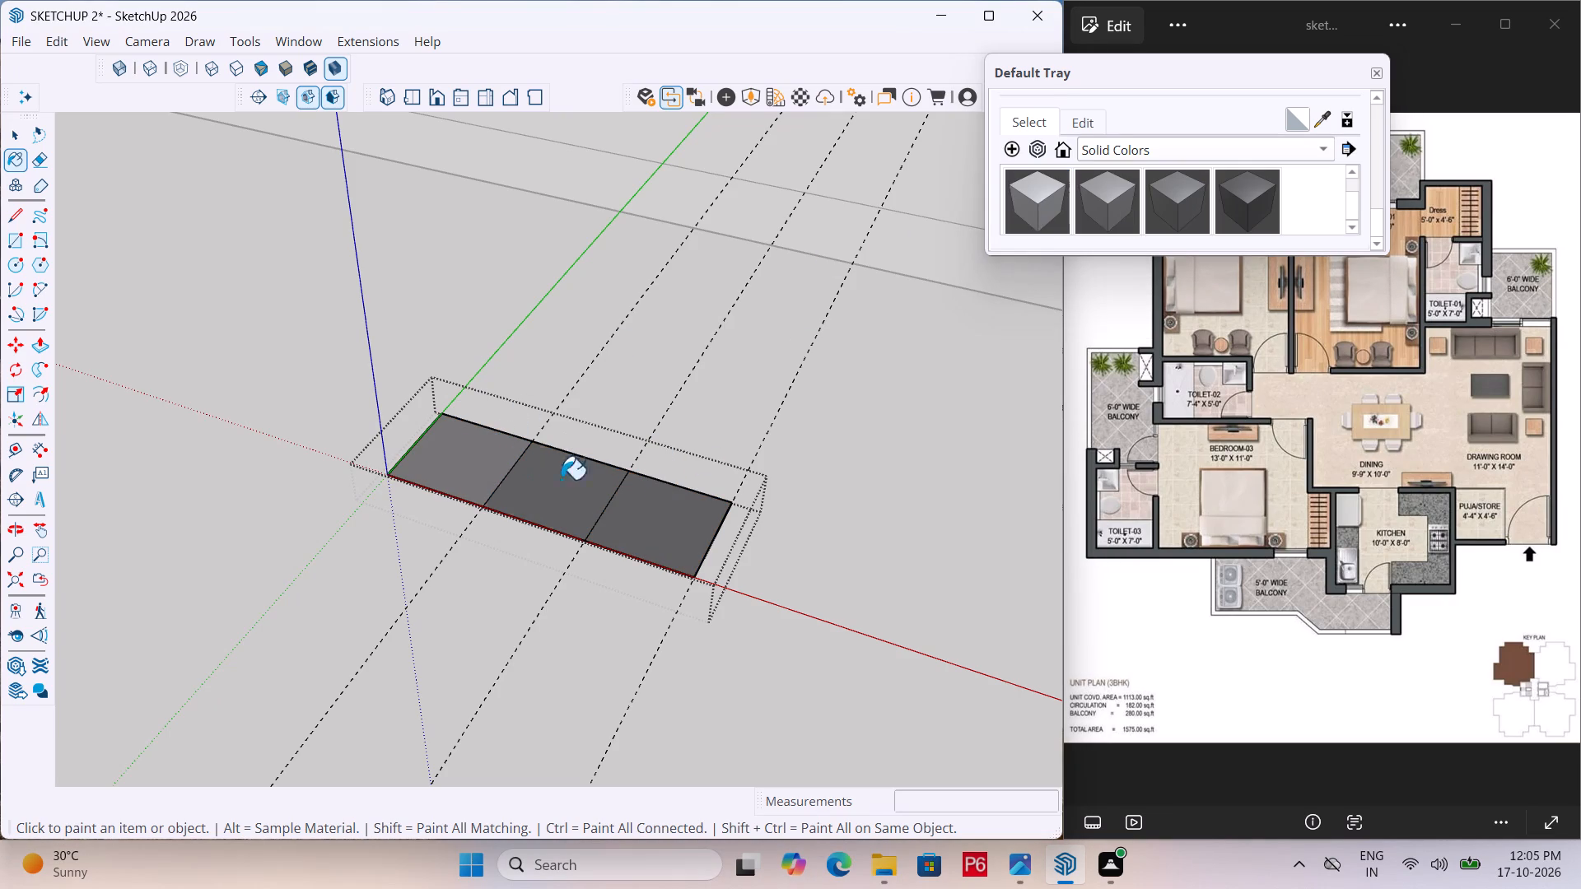
pyautogui.click(634, 500)
pyautogui.moveTo(599, 506); pyautogui.dragTo(430, 554, button='middle')
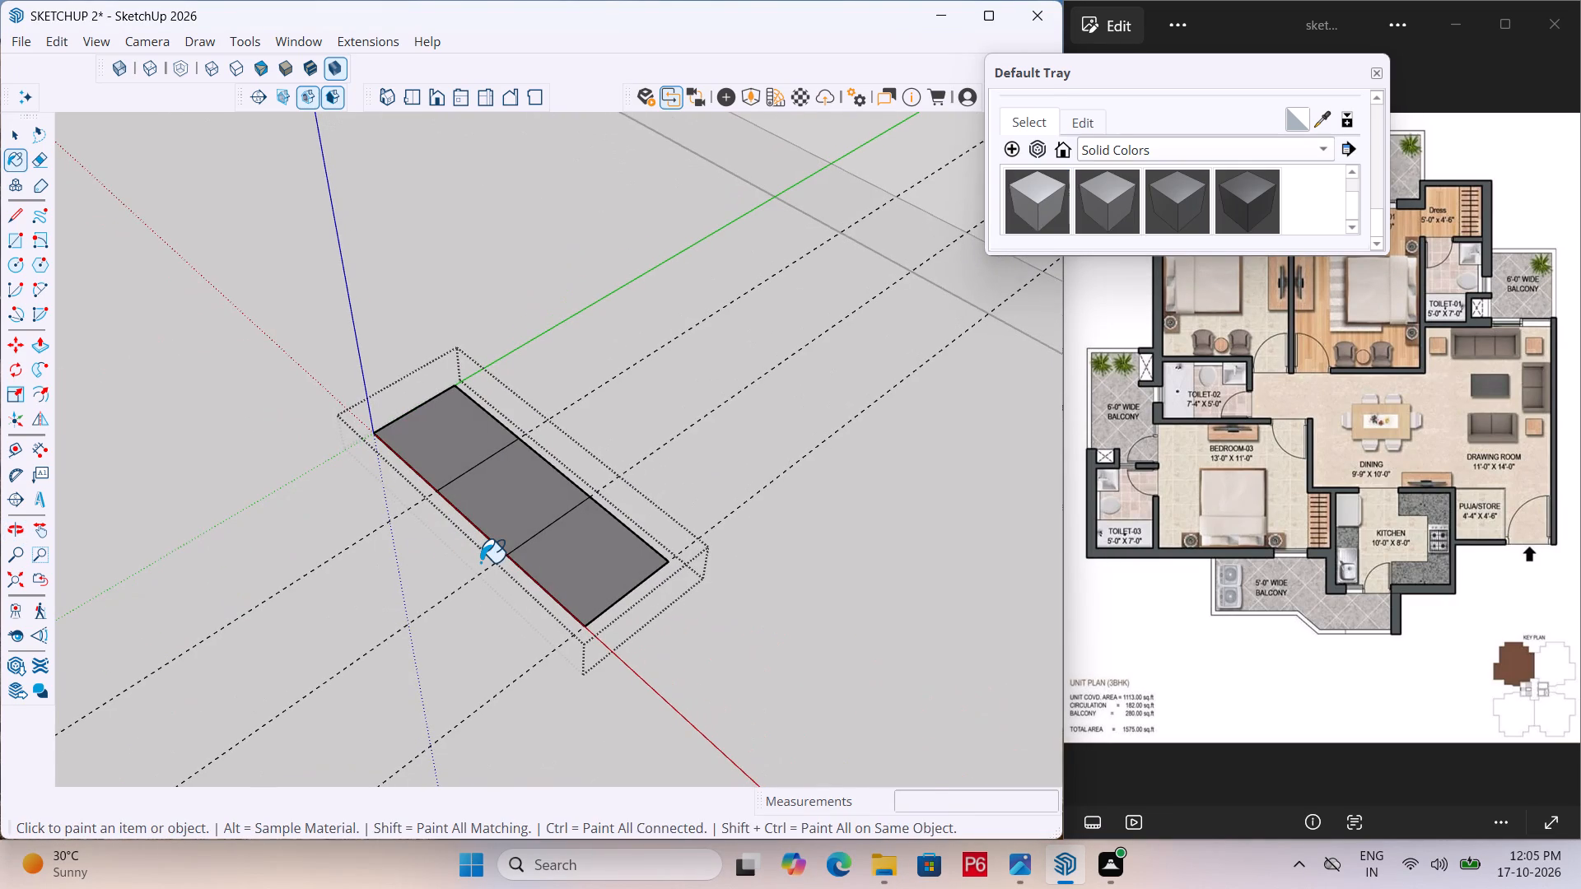
# Push/Pull each of the three grey sections up 1'9" to form the sofa's seat blocks.
pyautogui.press('p')
pyautogui.click(476, 440)
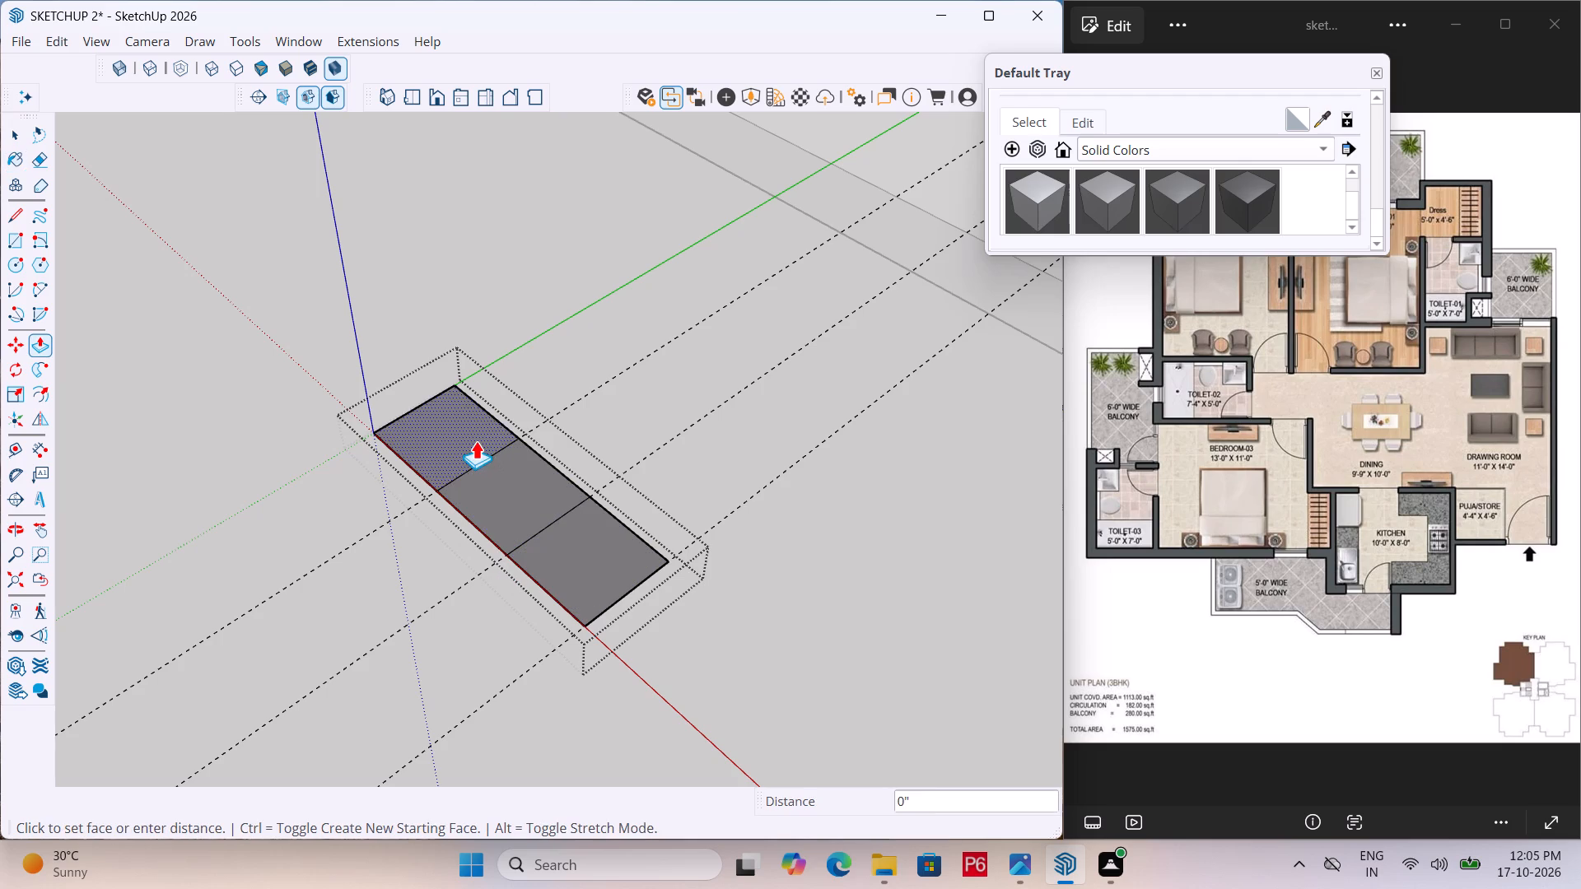
pyautogui.write('1\'9"')
pyautogui.press('Return')
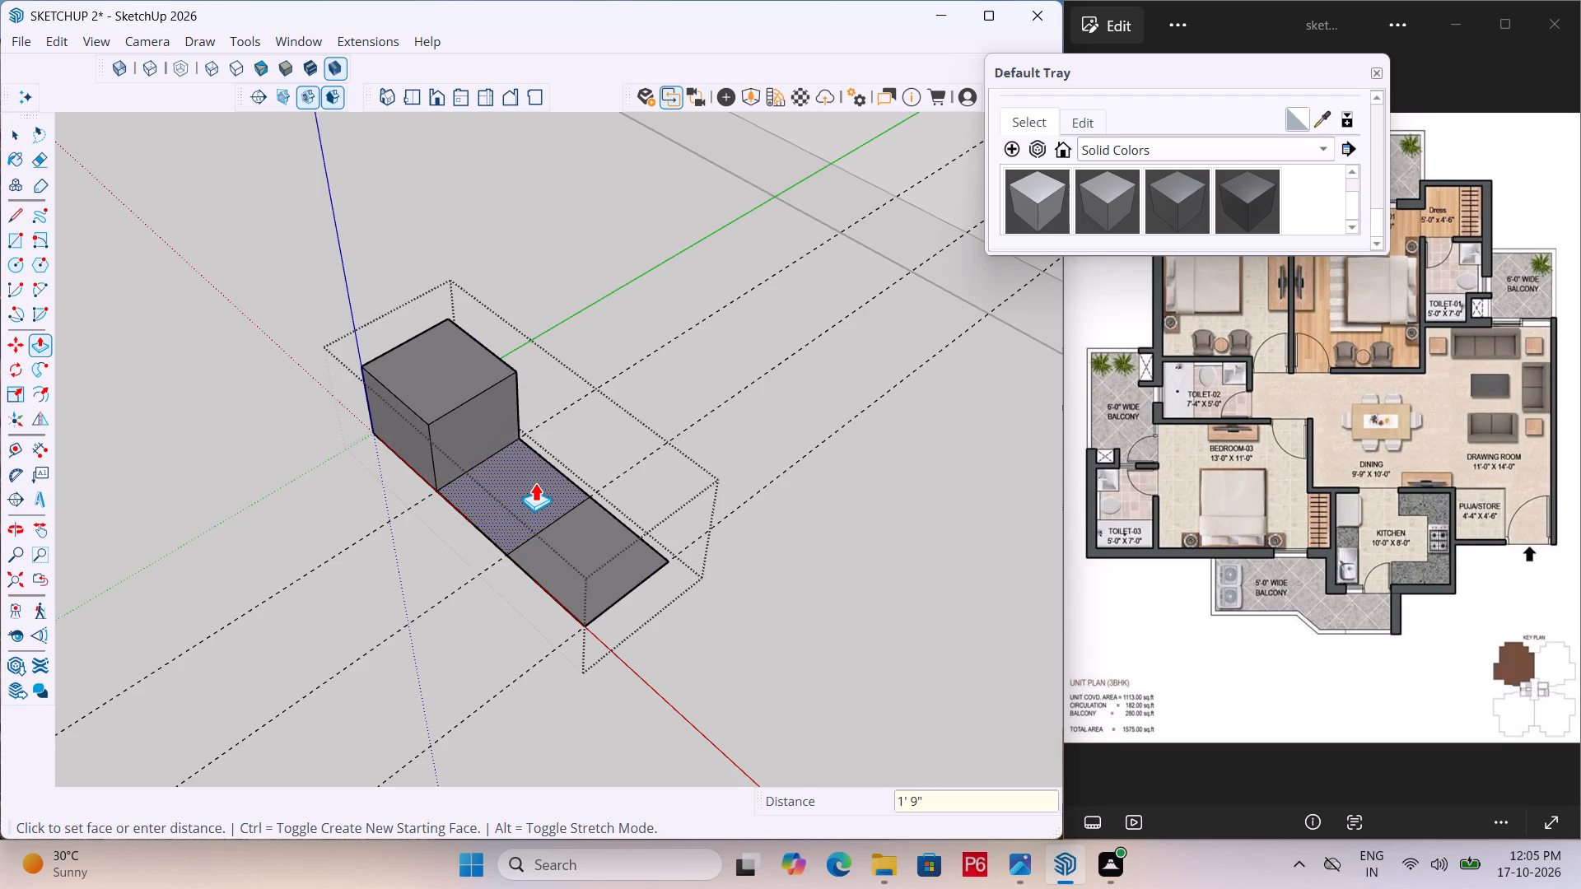
pyautogui.doubleClick(535, 482)
pyautogui.doubleClick(583, 536)
pyautogui.moveTo(552, 549); pyautogui.dragTo(683, 383, button='middle')
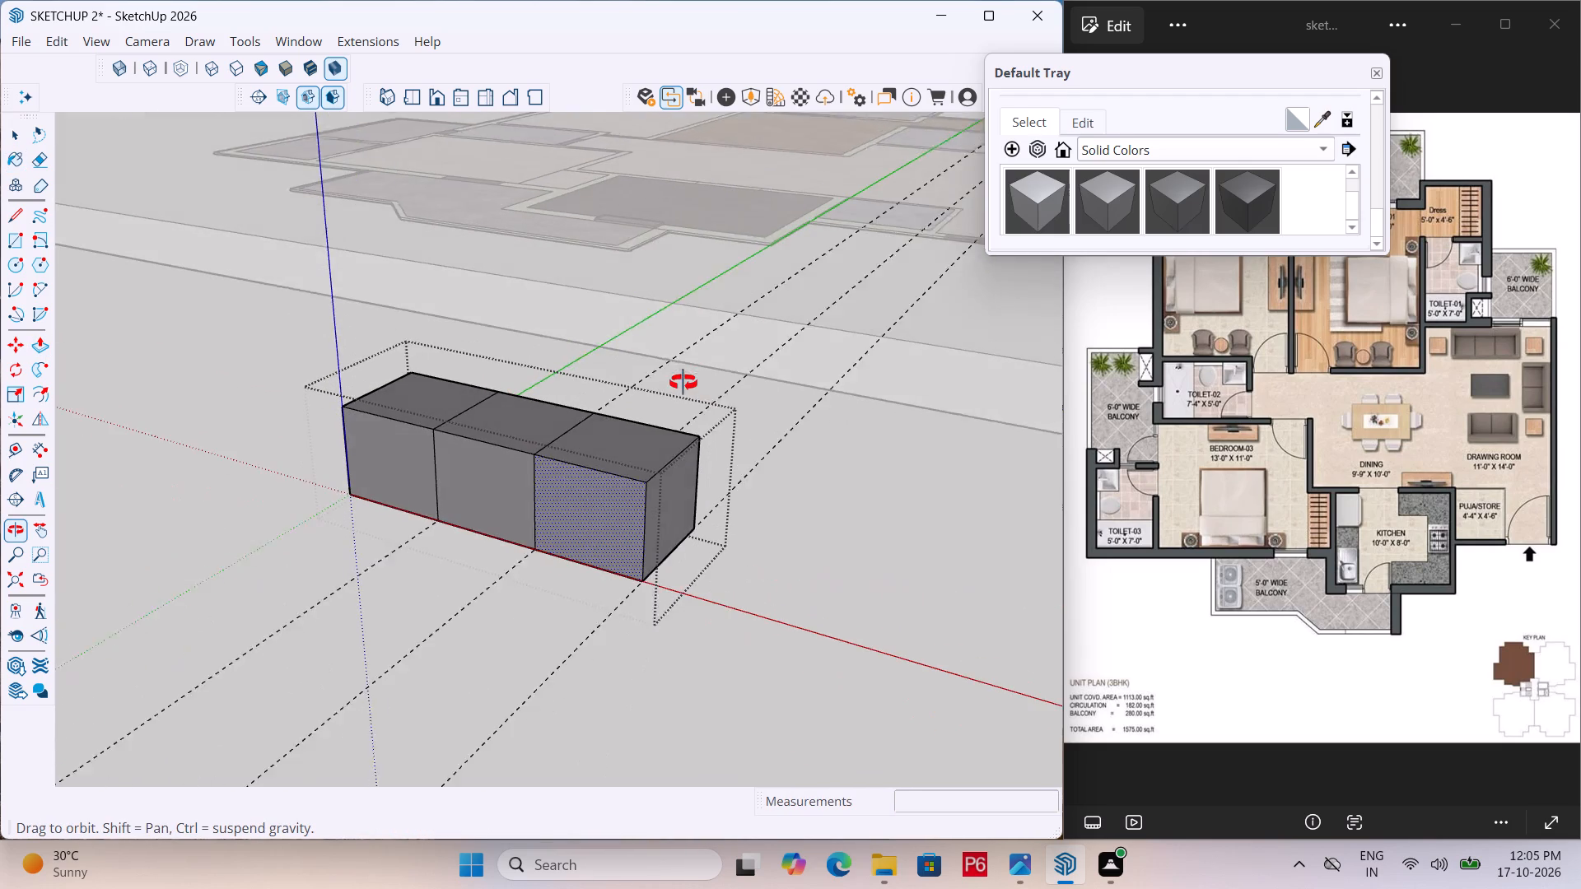
pyautogui.moveTo(683, 383); pyautogui.dragTo(699, 405, button='middle')
pyautogui.press('space')
pyautogui.click(853, 491)
# Erase the dashed construction guides running beneath the seat blocks.
pyautogui.moveTo(561, 502); pyautogui.dragTo(516, 522, button='middle')
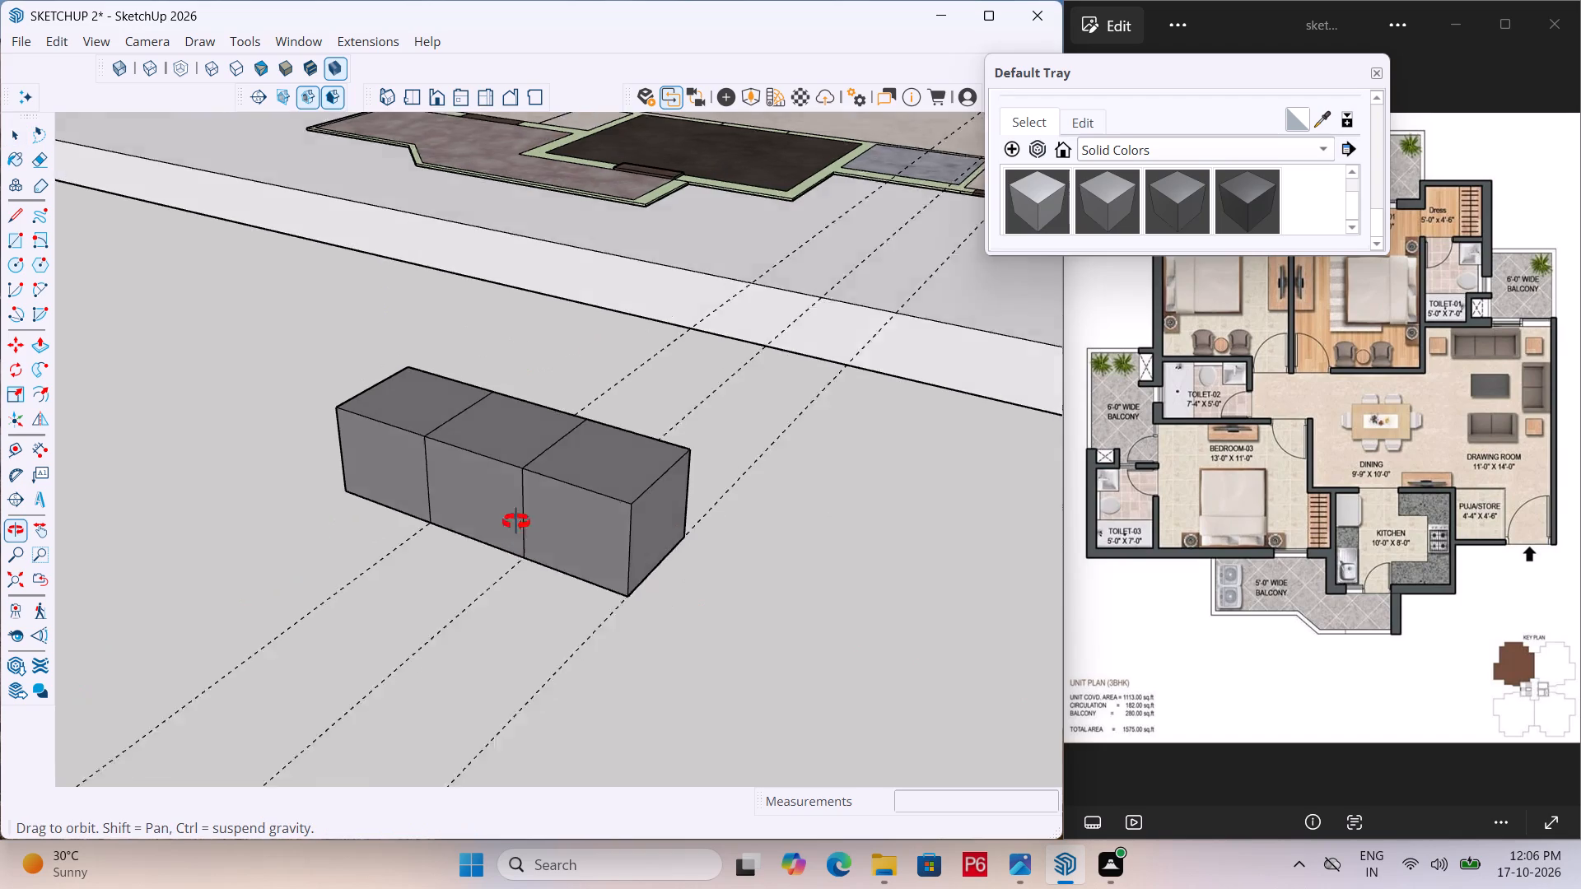
pyautogui.moveTo(516, 522); pyautogui.dragTo(580, 577, button='middle')
pyautogui.scroll(-2, 657, 461)
pyautogui.moveTo(461, 477); pyautogui.dragTo(1085, 478, button='middle')
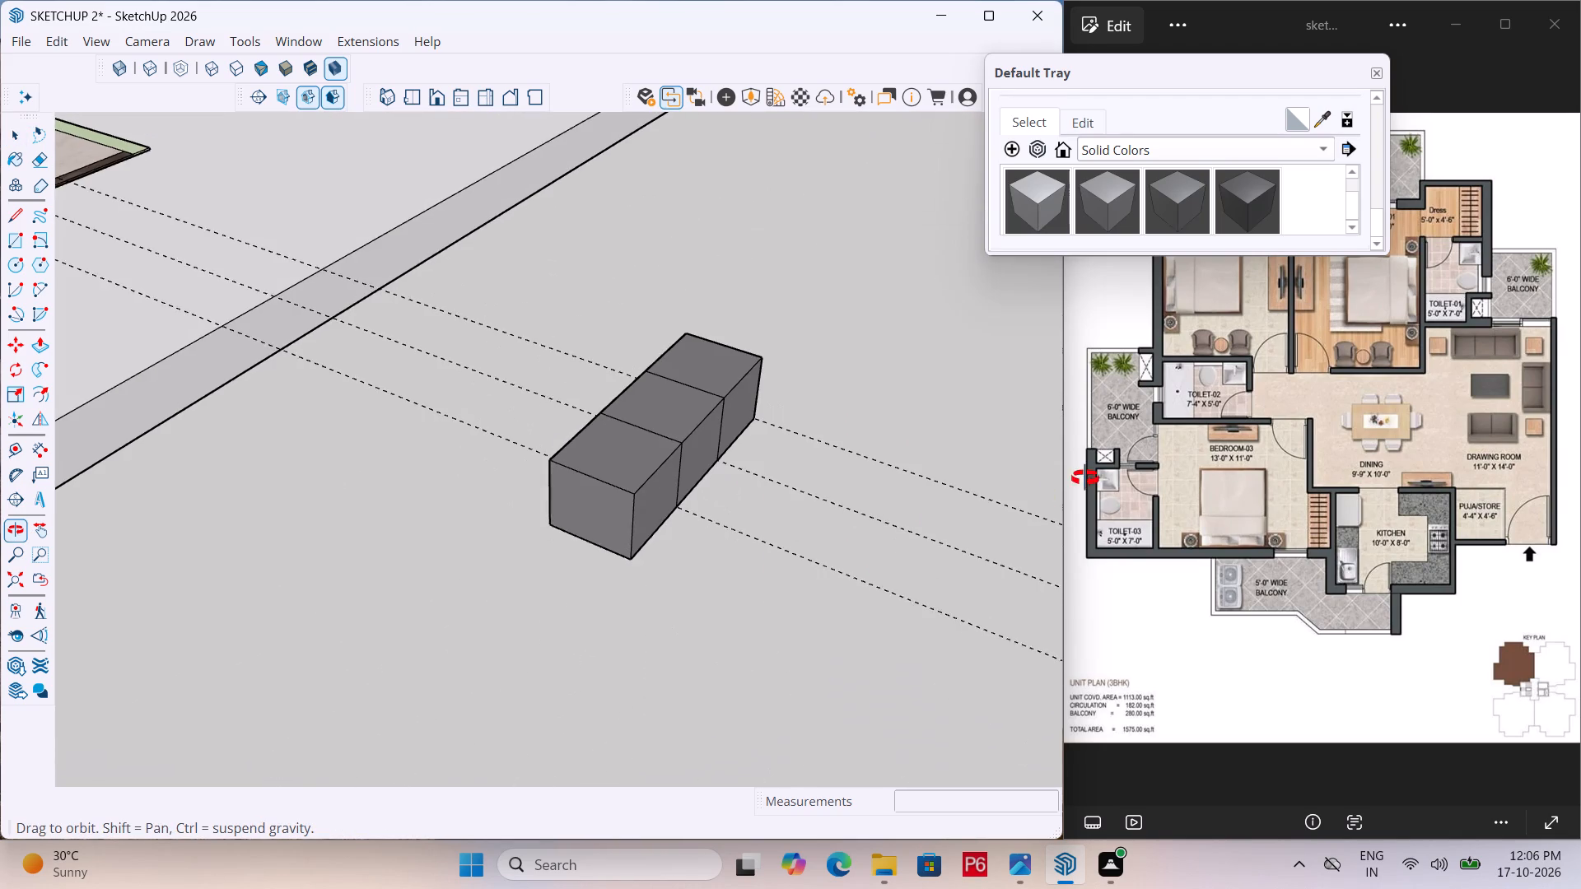
pyautogui.moveTo(1085, 478); pyautogui.dragTo(1084, 476, button='middle')
pyautogui.press('r')
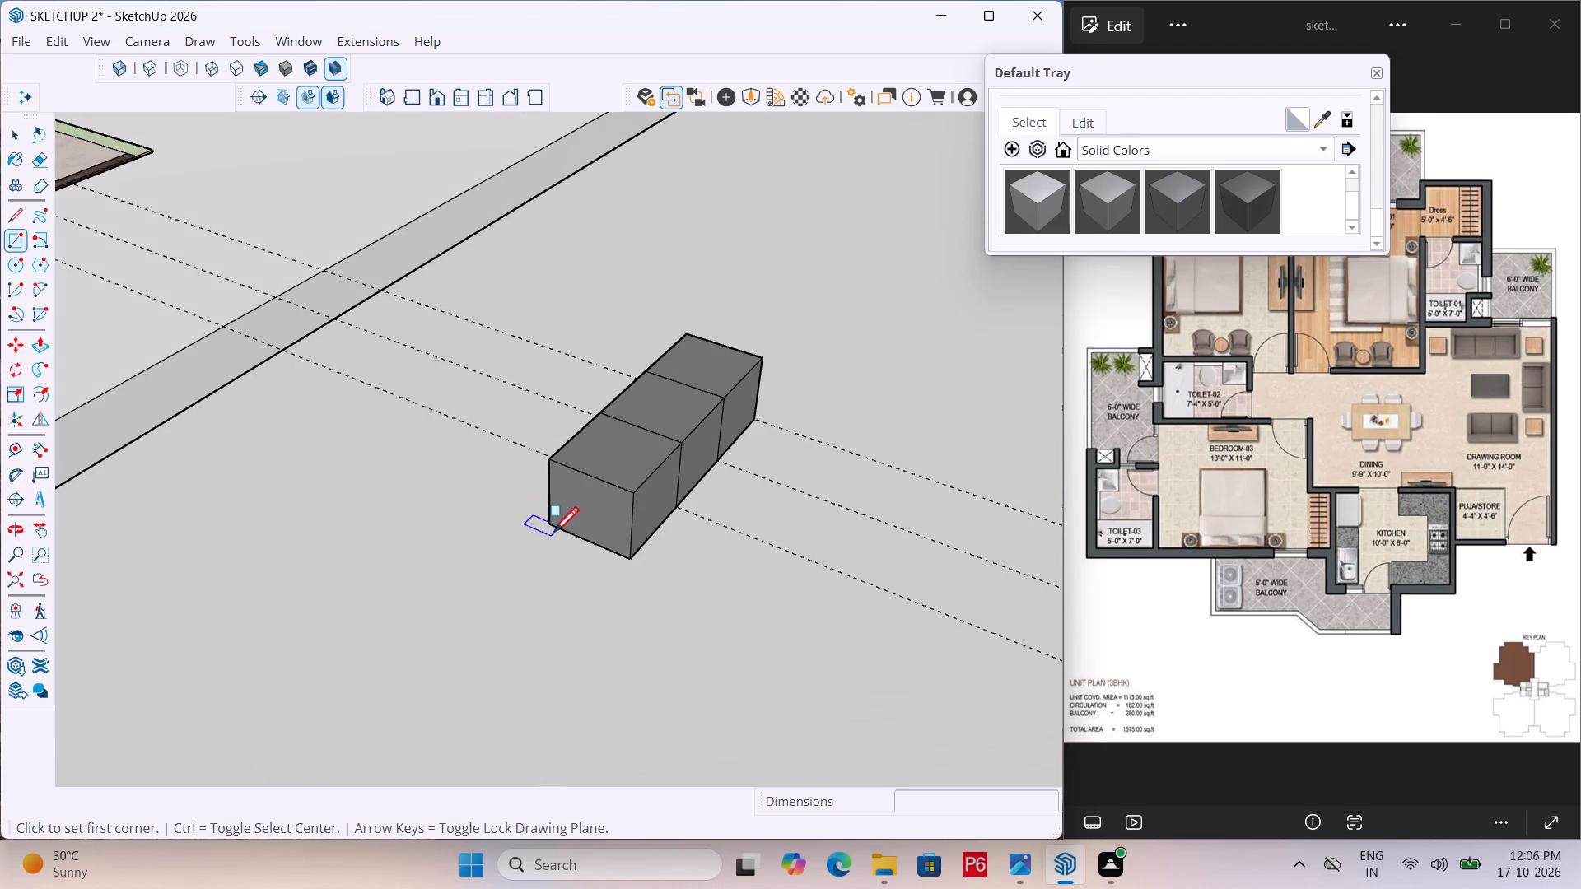
pyautogui.scroll(2, 560, 533)
pyautogui.press('space')
pyautogui.doubleClick(623, 477)
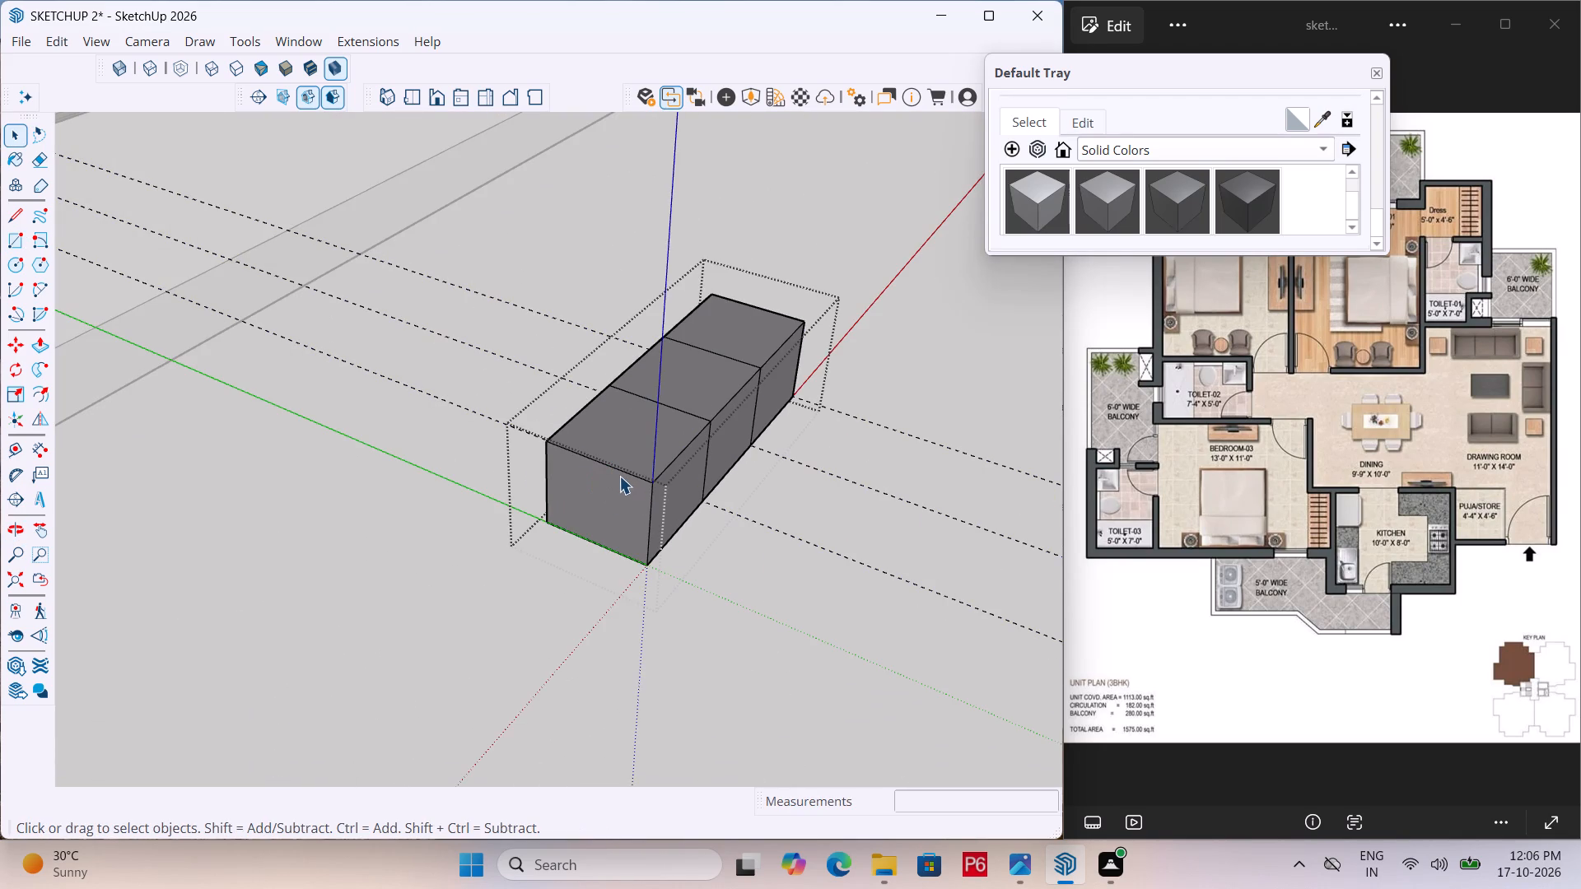
pyautogui.press('e')
pyautogui.moveTo(450, 430); pyautogui.dragTo(570, 282)
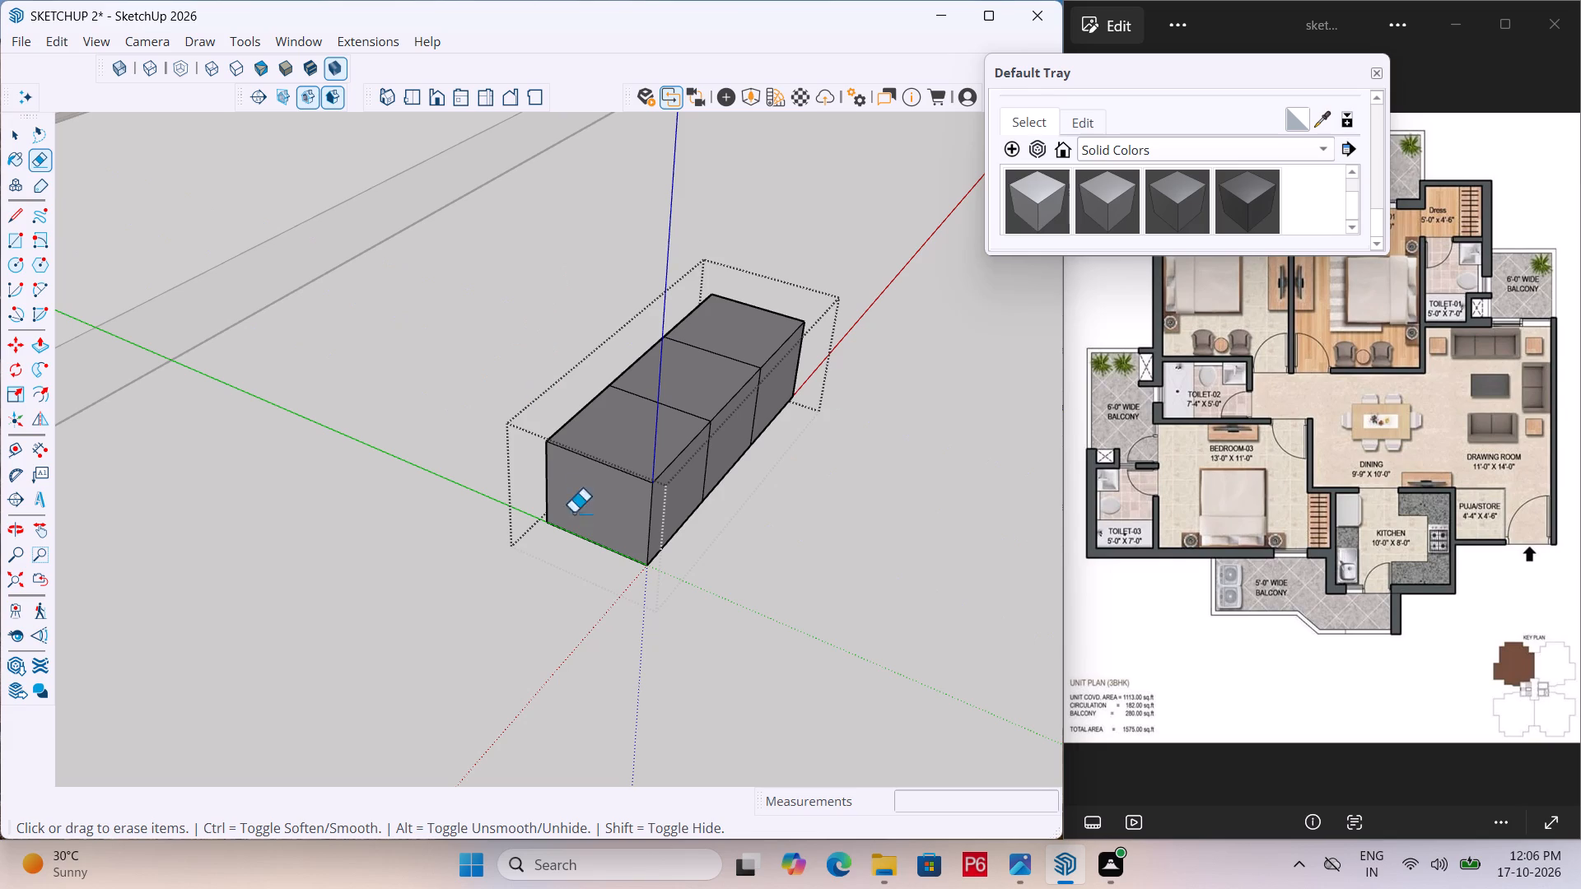
# Draw a rectangular strip about 4" wide and 2' long on the ground along one short end of the blocks.
pyautogui.moveTo(595, 533); pyautogui.dragTo(431, 598, button='middle')
pyautogui.scroll(1, 465, 569)
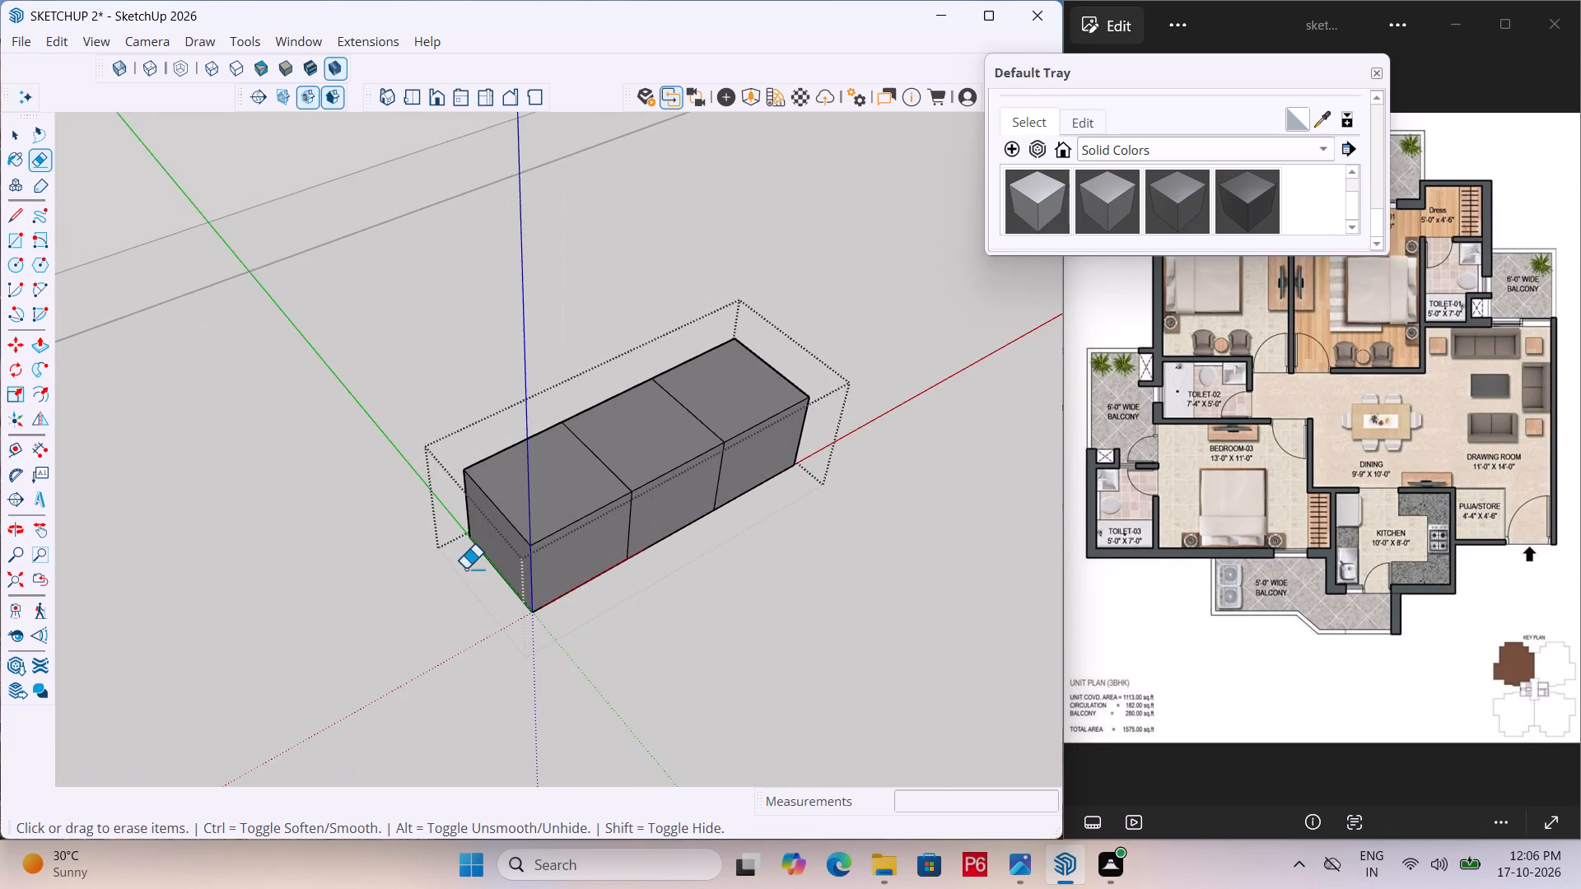
pyautogui.scroll(6, 465, 569)
pyautogui.press('r')
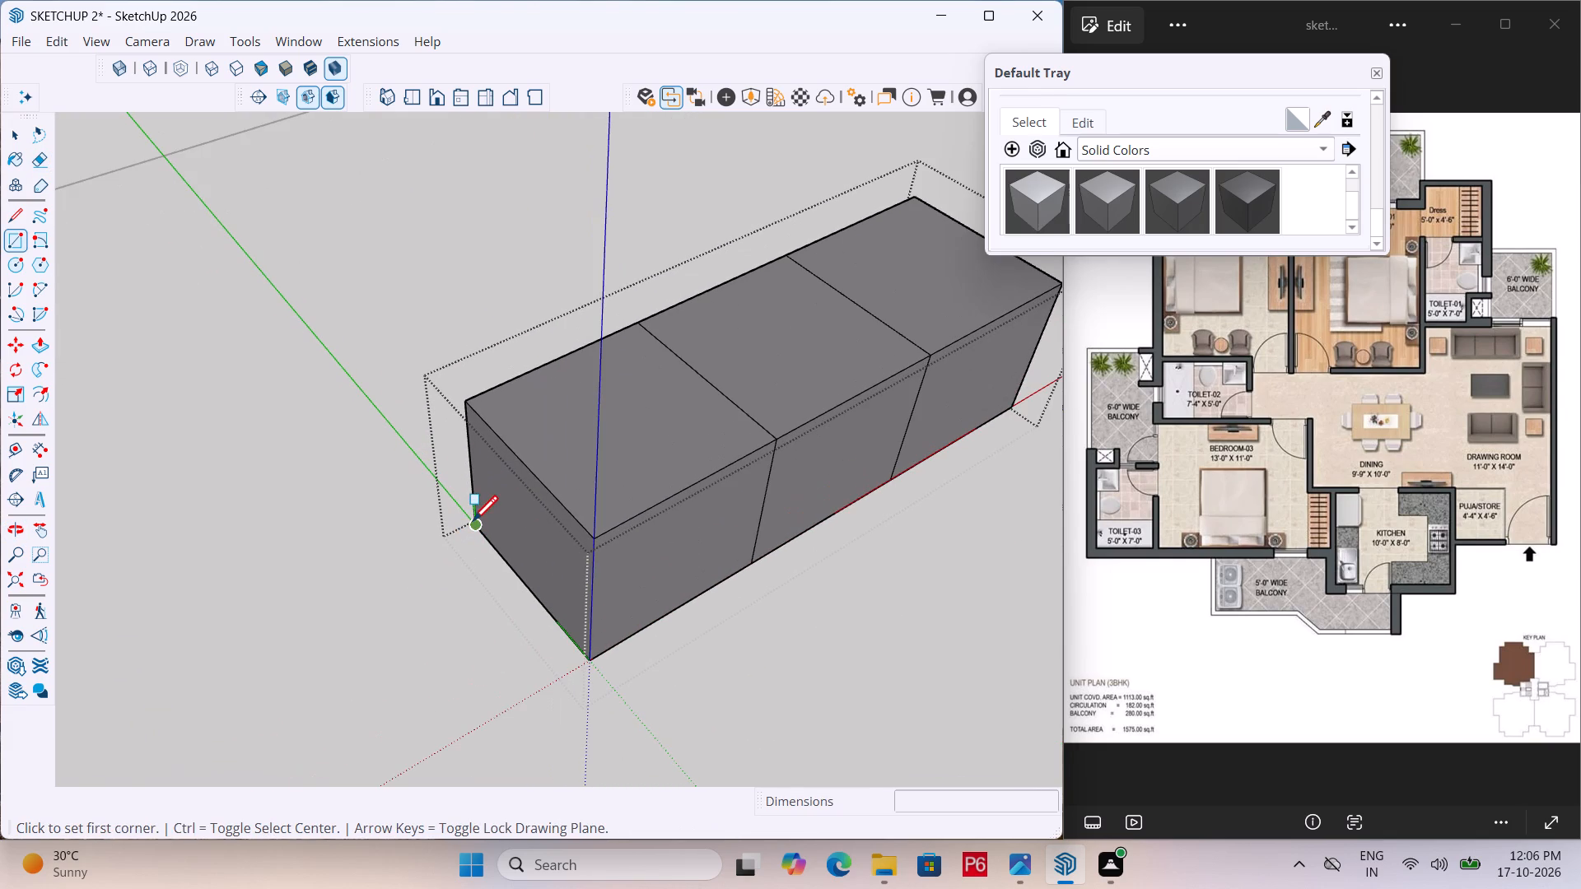
pyautogui.click(473, 524)
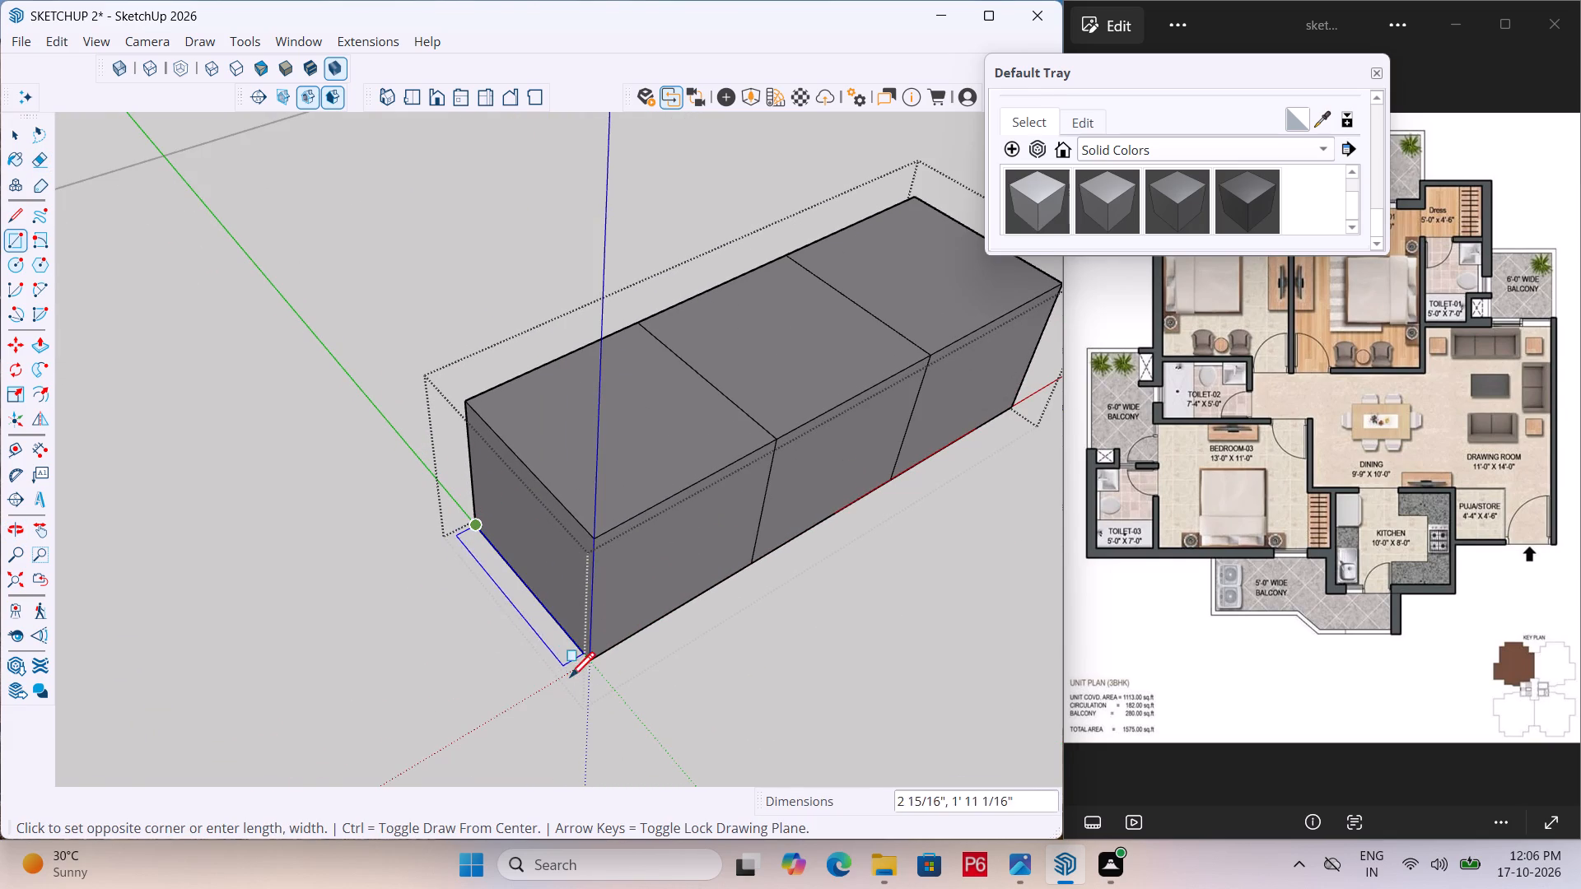
pyautogui.scroll(4, 602, 684)
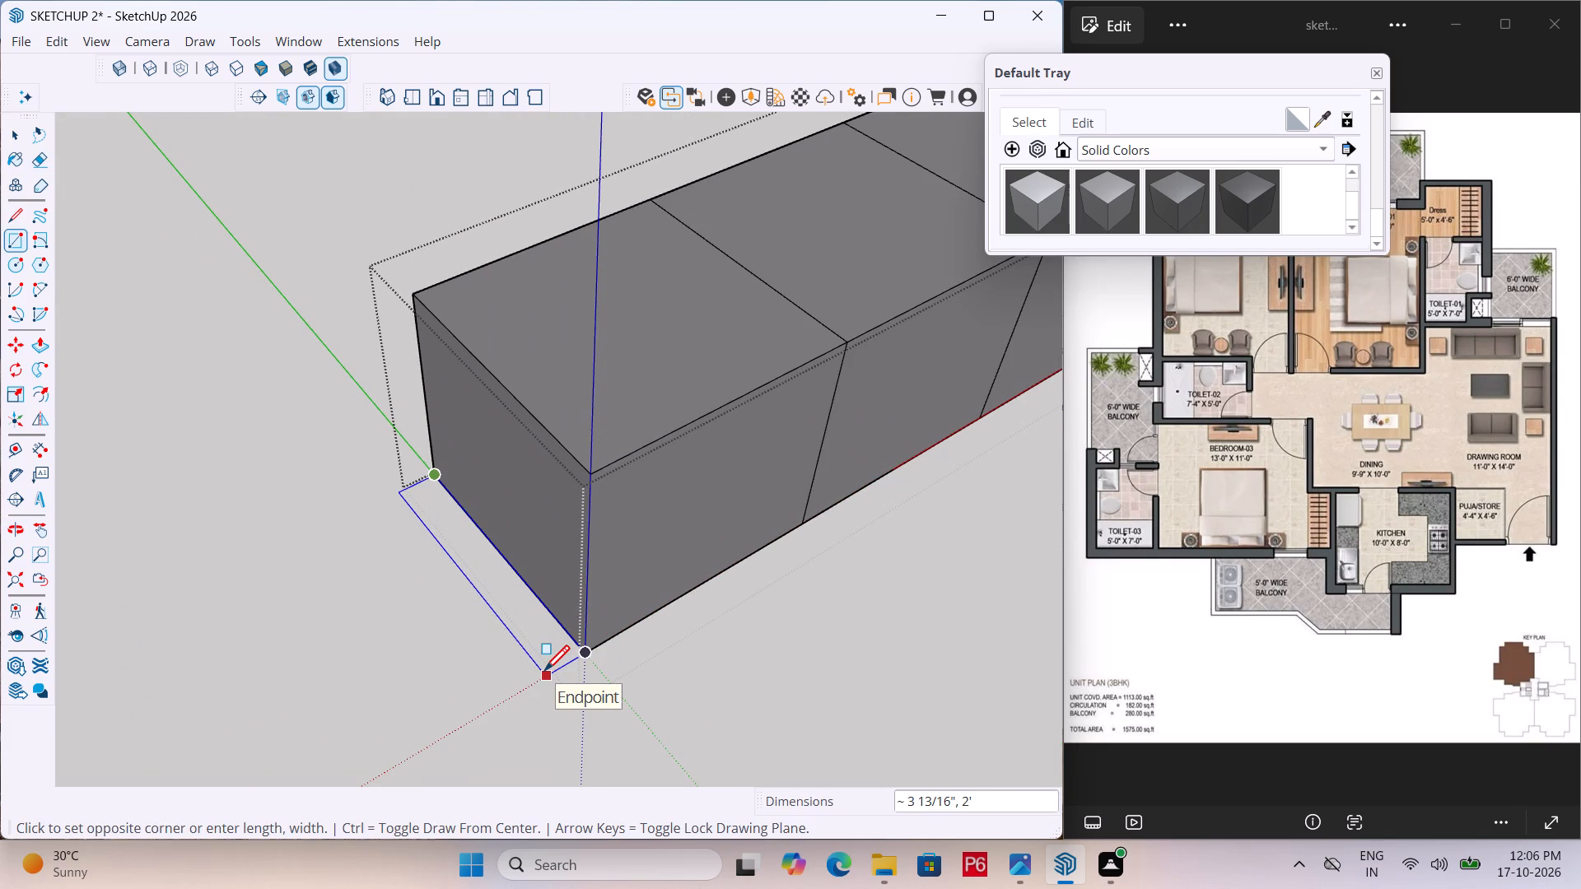
pyautogui.click(544, 673)
# Draw a strip about 3 5/16" wide and 6'4" long on the ground along the long back side of the blocks.
pyautogui.moveTo(348, 541); pyautogui.dragTo(918, 551, button='middle')
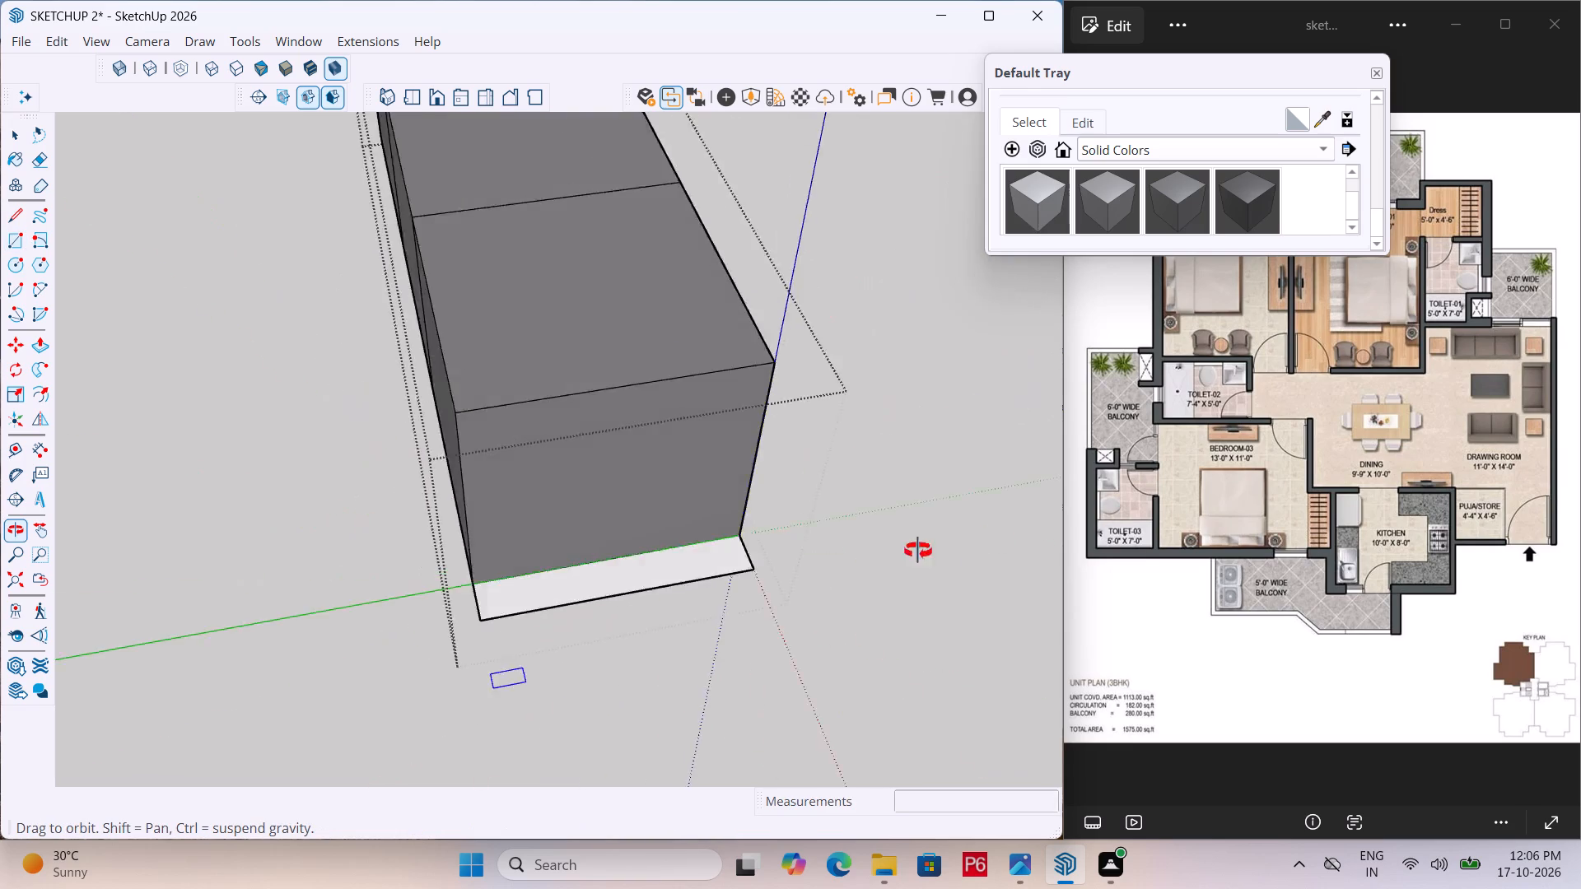
pyautogui.moveTo(918, 551); pyautogui.dragTo(1074, 528, button='middle')
pyautogui.click(569, 631)
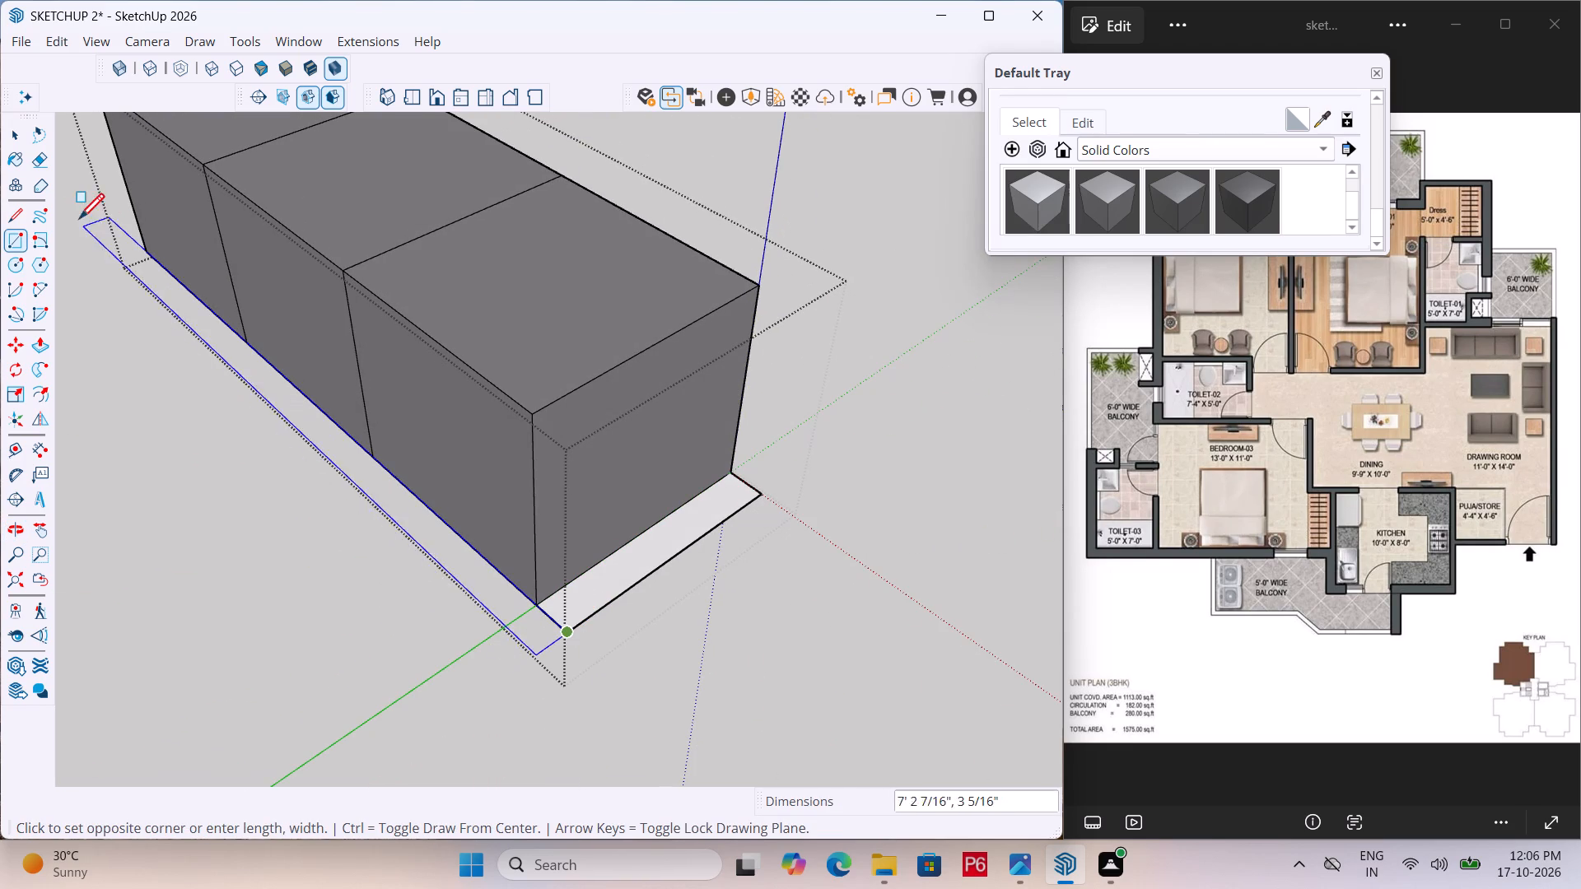
pyautogui.scroll(7, 91, 247)
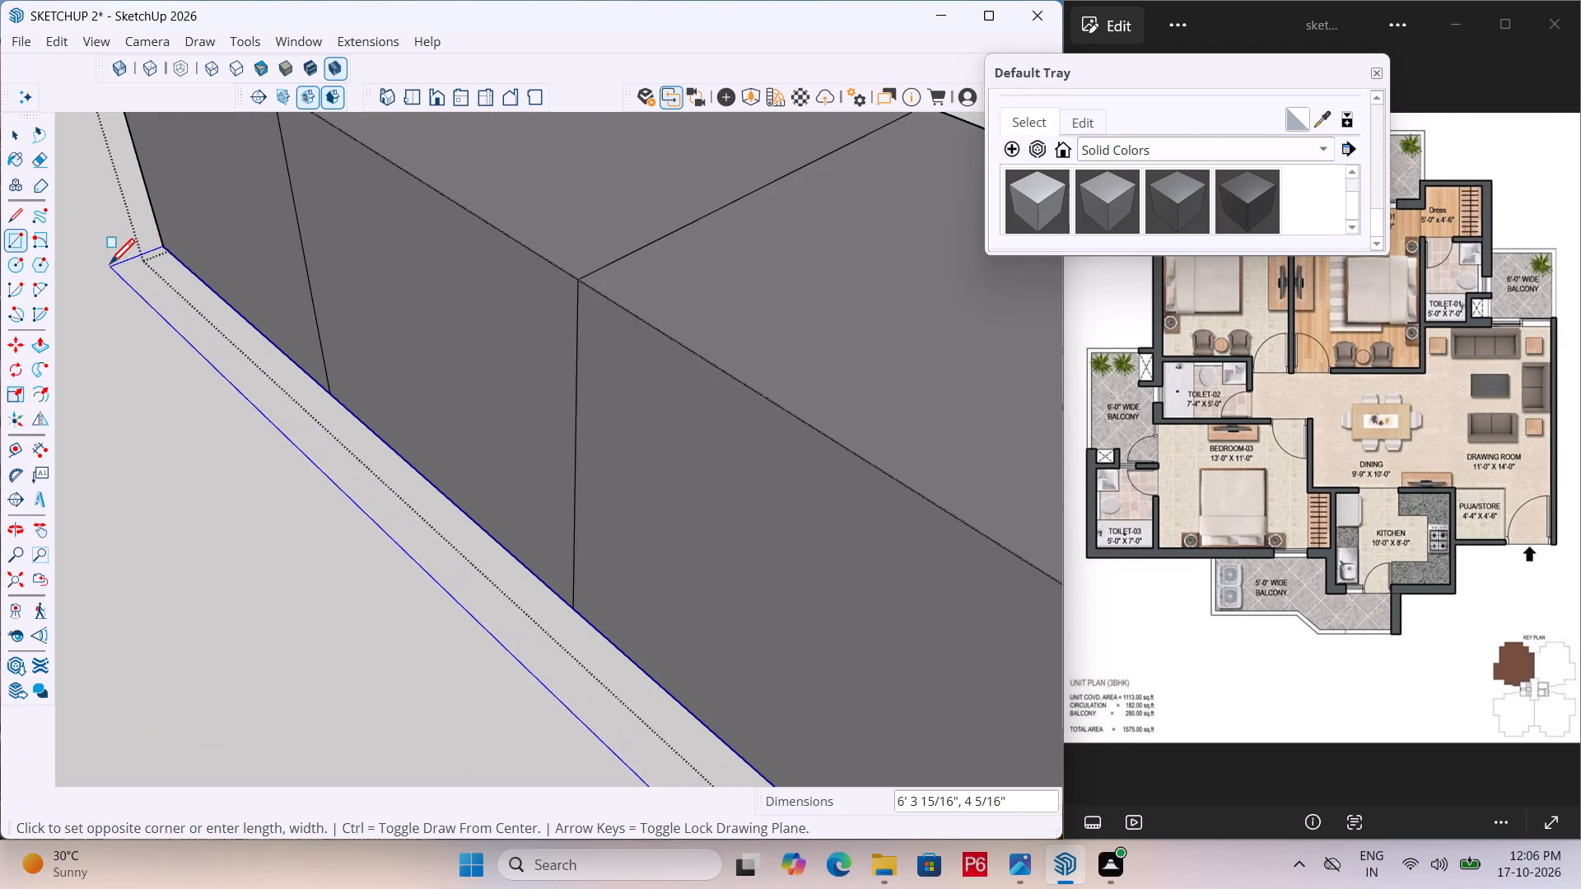
pyautogui.moveTo(183, 255); pyautogui.dragTo(572, 247, button='middle')
pyautogui.scroll(-4, 716, 342)
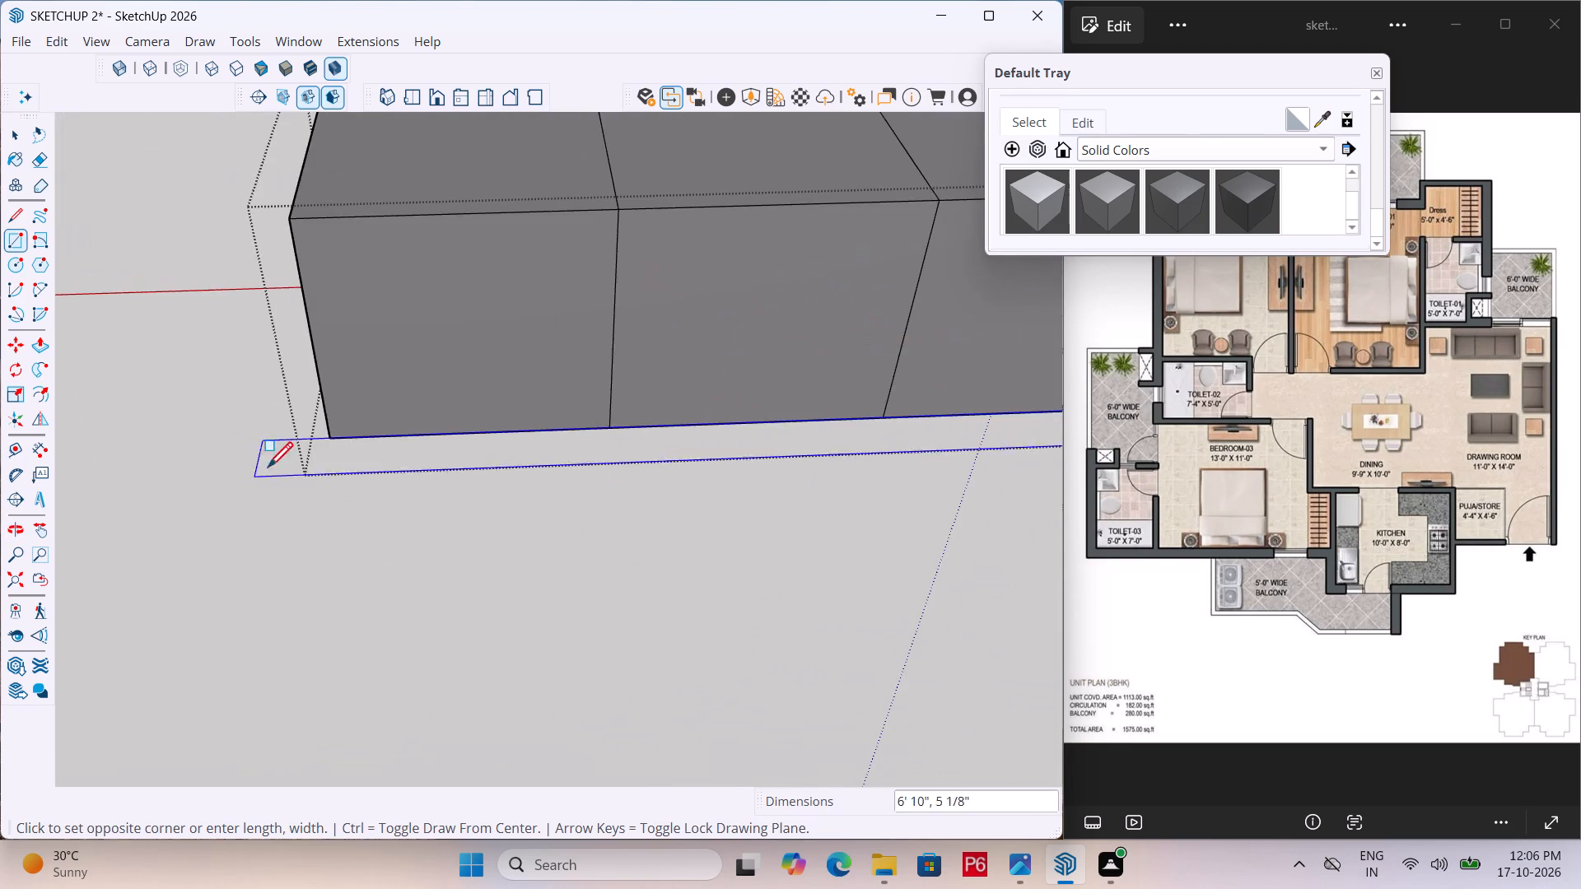
pyautogui.scroll(4, 290, 464)
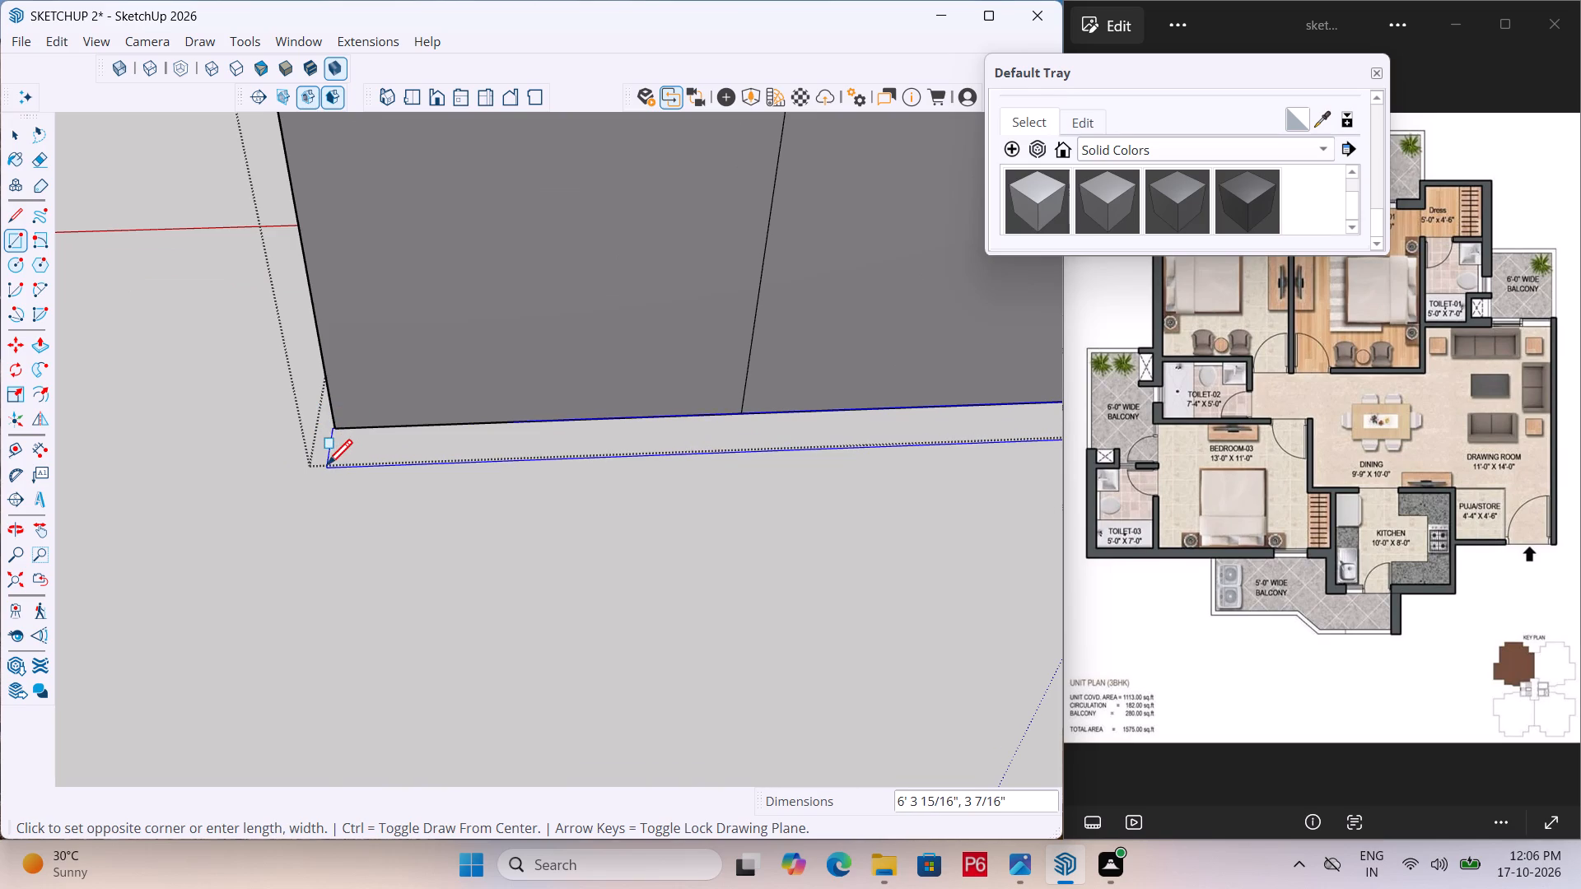
pyautogui.scroll(1, 326, 466)
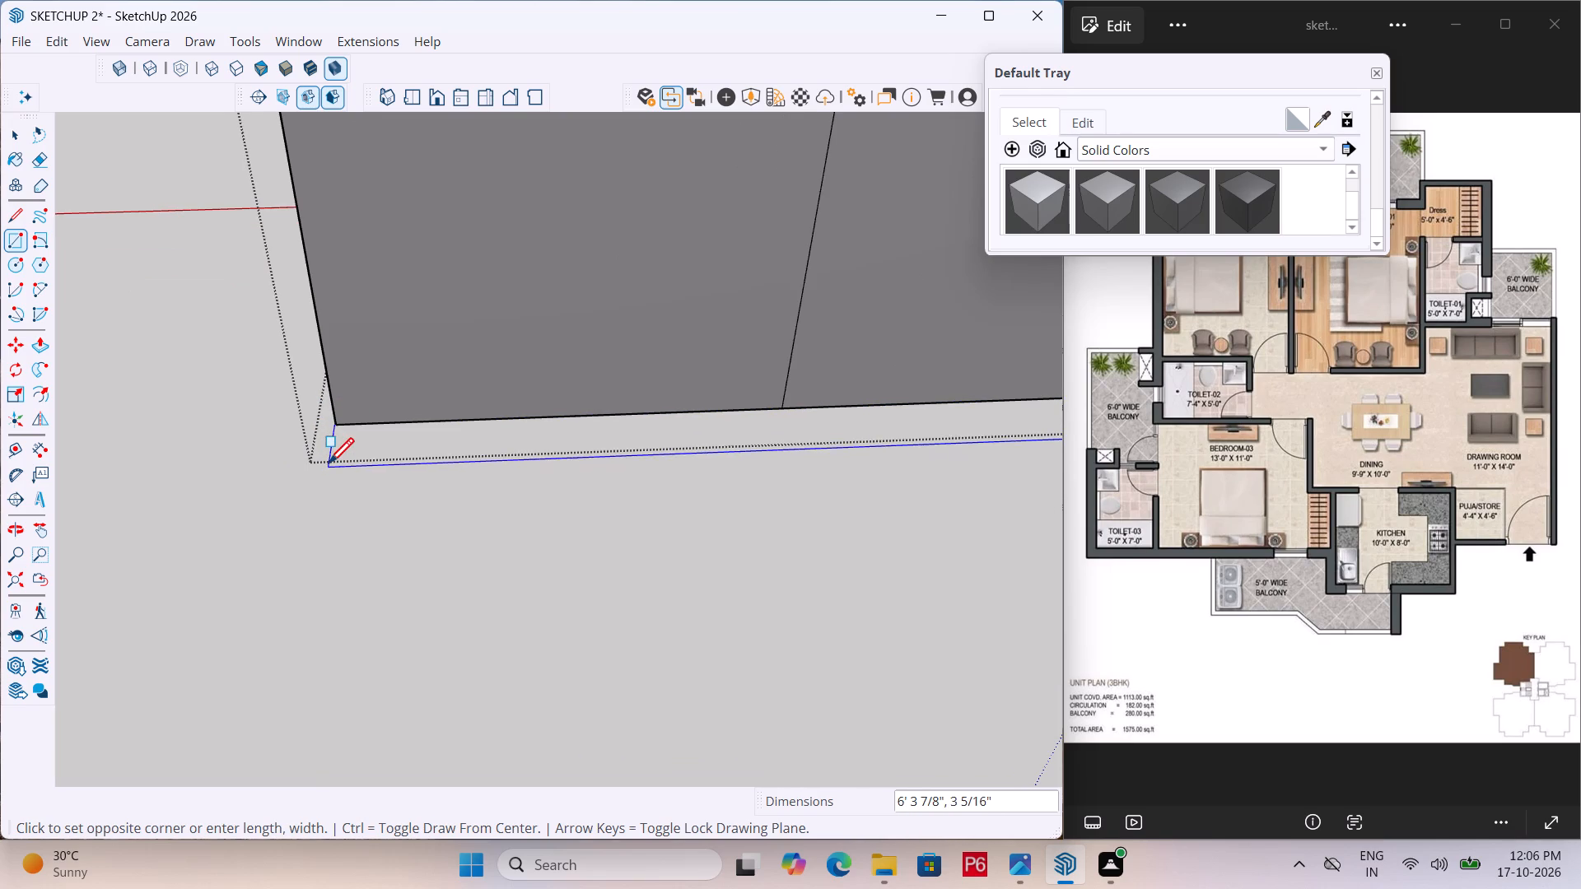
pyautogui.click(330, 464)
# Draw a strip about 3 3/16" wide and 2'3" long on the ground along the other short end of the blocks.
pyautogui.scroll(-3, 259, 495)
pyautogui.moveTo(361, 509); pyautogui.dragTo(613, 508, button='middle')
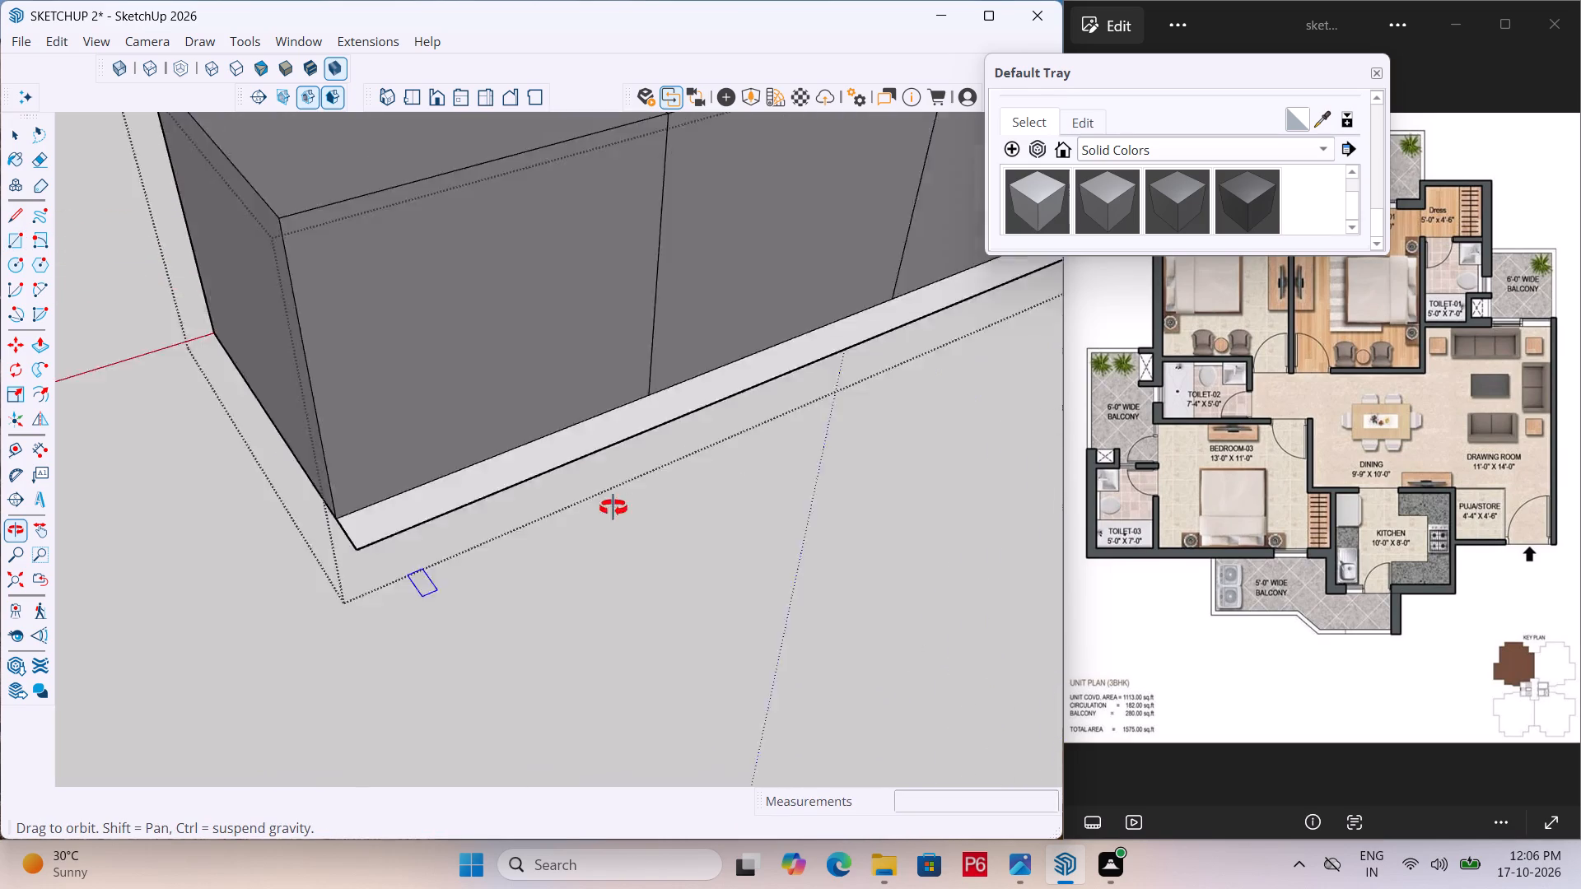
pyautogui.moveTo(613, 508); pyautogui.dragTo(804, 482, button='middle')
pyautogui.click(459, 598)
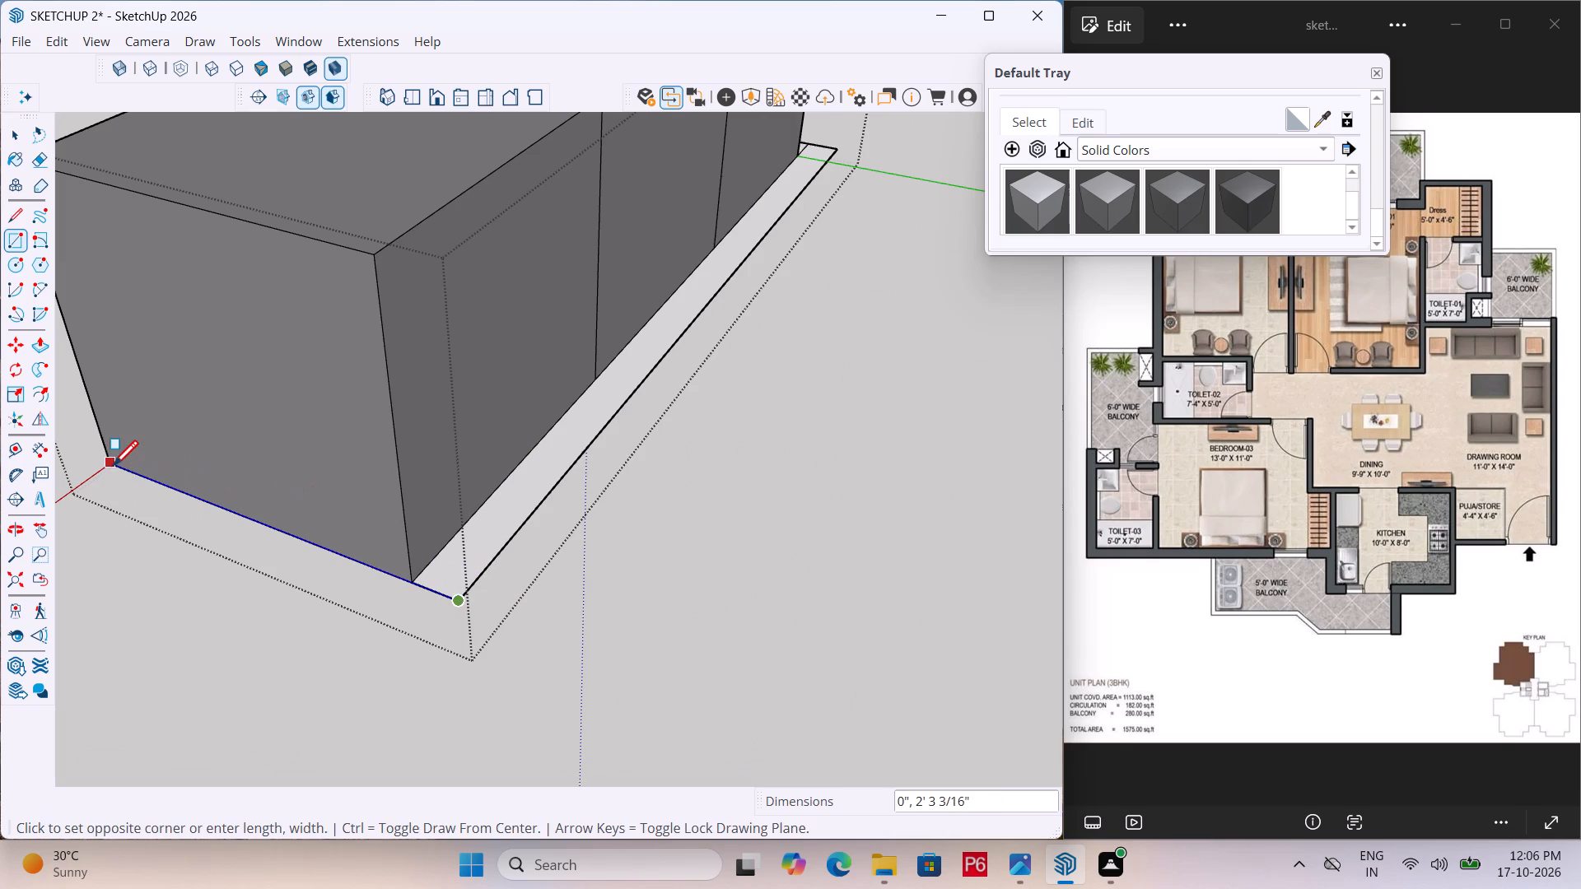
pyautogui.click(72, 493)
# Erase the dividing edges at both back corners to merge the three strips into one U-shaped face.
pyautogui.scroll(-5, 544, 509)
pyautogui.moveTo(323, 542); pyautogui.dragTo(270, 575, button='middle')
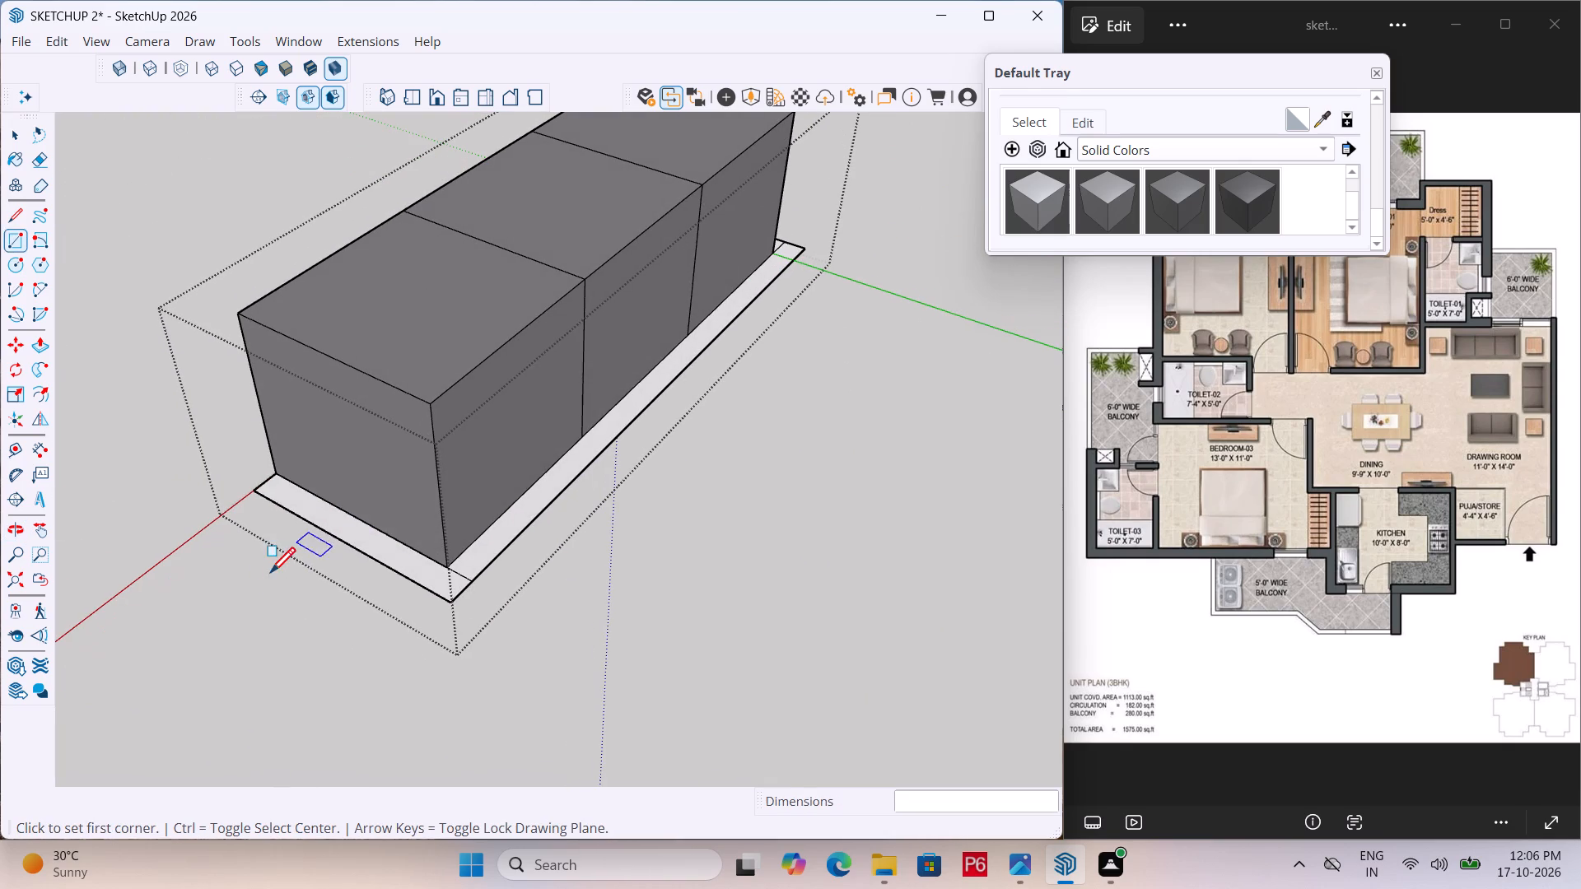
pyautogui.press('r')
pyautogui.scroll(3, 396, 572)
pyautogui.press('e')
pyautogui.click(489, 576)
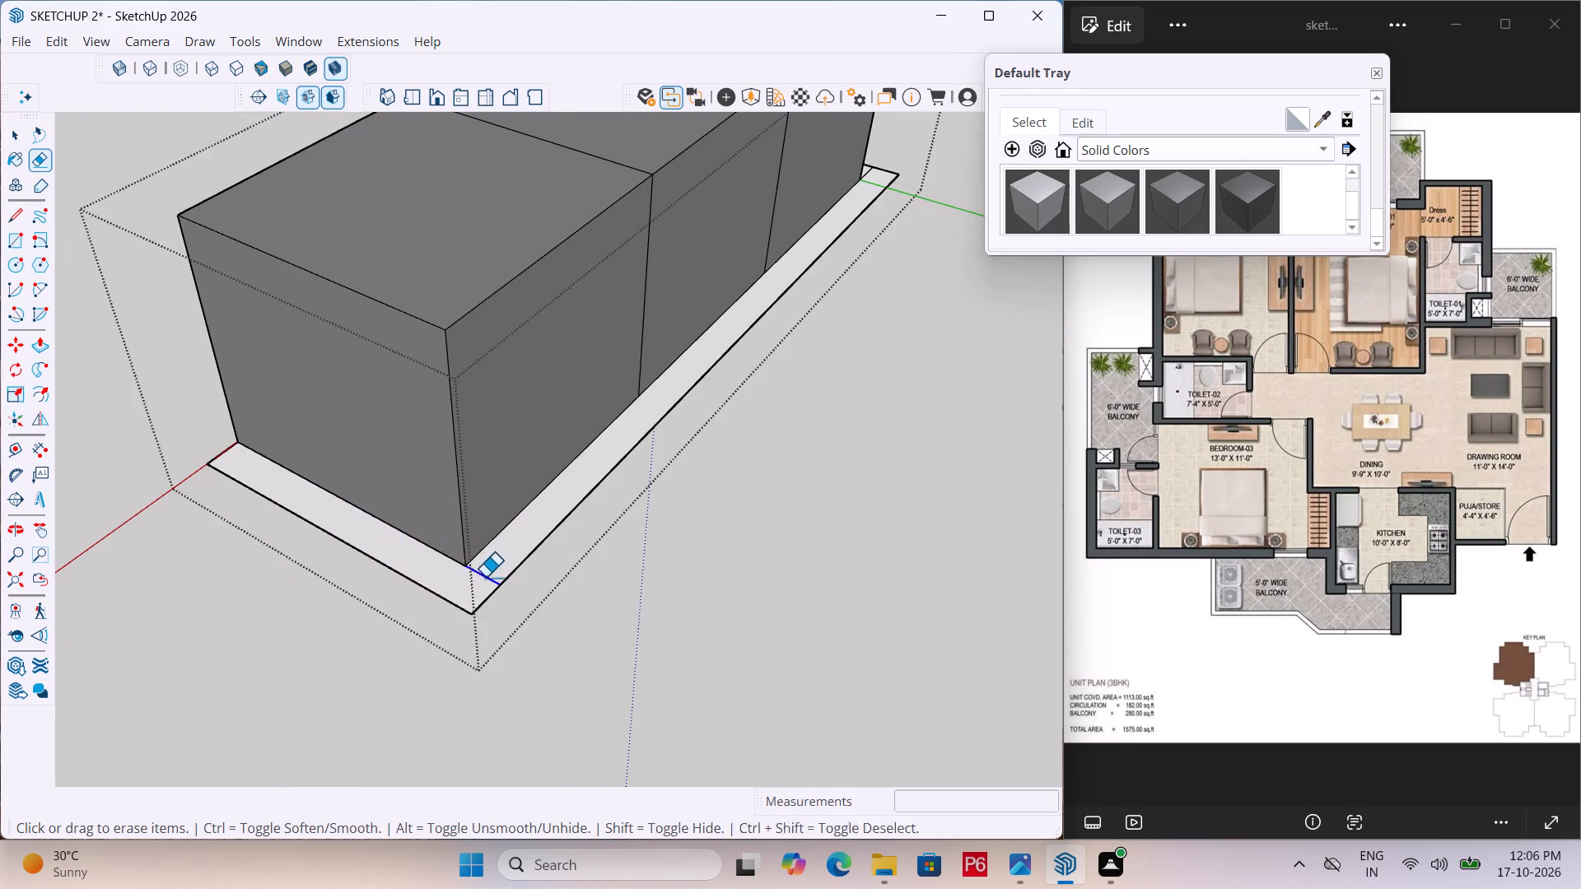
pyautogui.scroll(-5, 239, 614)
pyautogui.scroll(9, 778, 244)
pyautogui.click(683, 307)
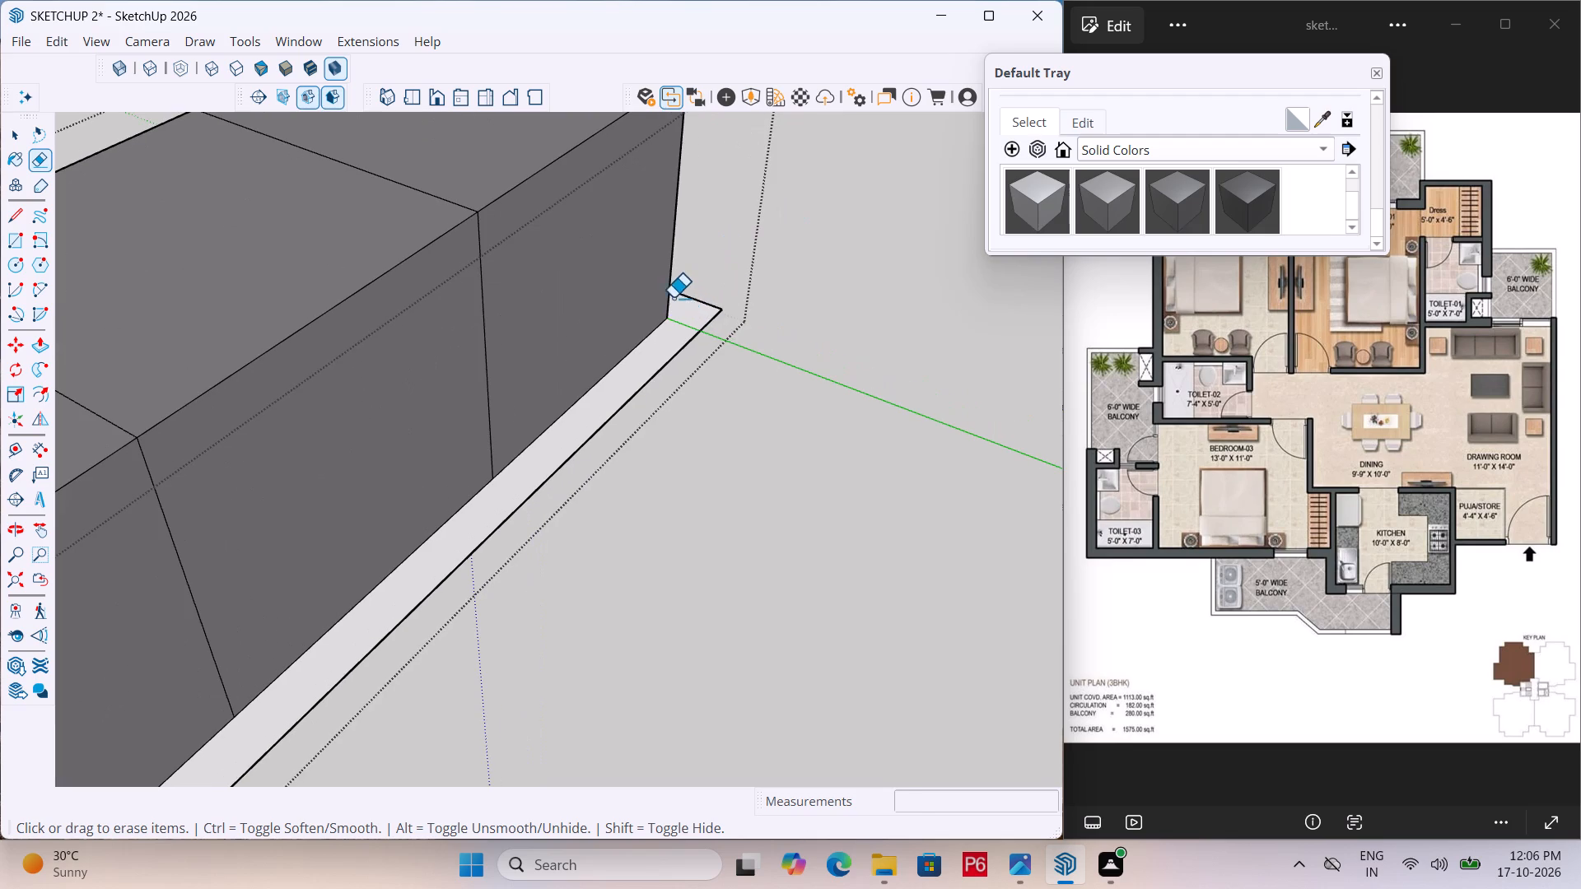
pyautogui.click(677, 301)
# Save the model.
pyautogui.scroll(-5, 641, 304)
pyautogui.moveTo(747, 370); pyautogui.dragTo(0, 468, button='middle')
pyautogui.scroll(-4, 562, 490)
pyautogui.moveTo(977, 563); pyautogui.dragTo(327, 486, button='middle')
pyautogui.hotkey('ctrl', 's')
pyautogui.hotkey('ctrl', 's')
# Paint the U-shaped base face with the M06_Steel_Smoke grey from Solid Colors.
pyautogui.moveTo(363, 543); pyautogui.dragTo(402, 527, button='middle')
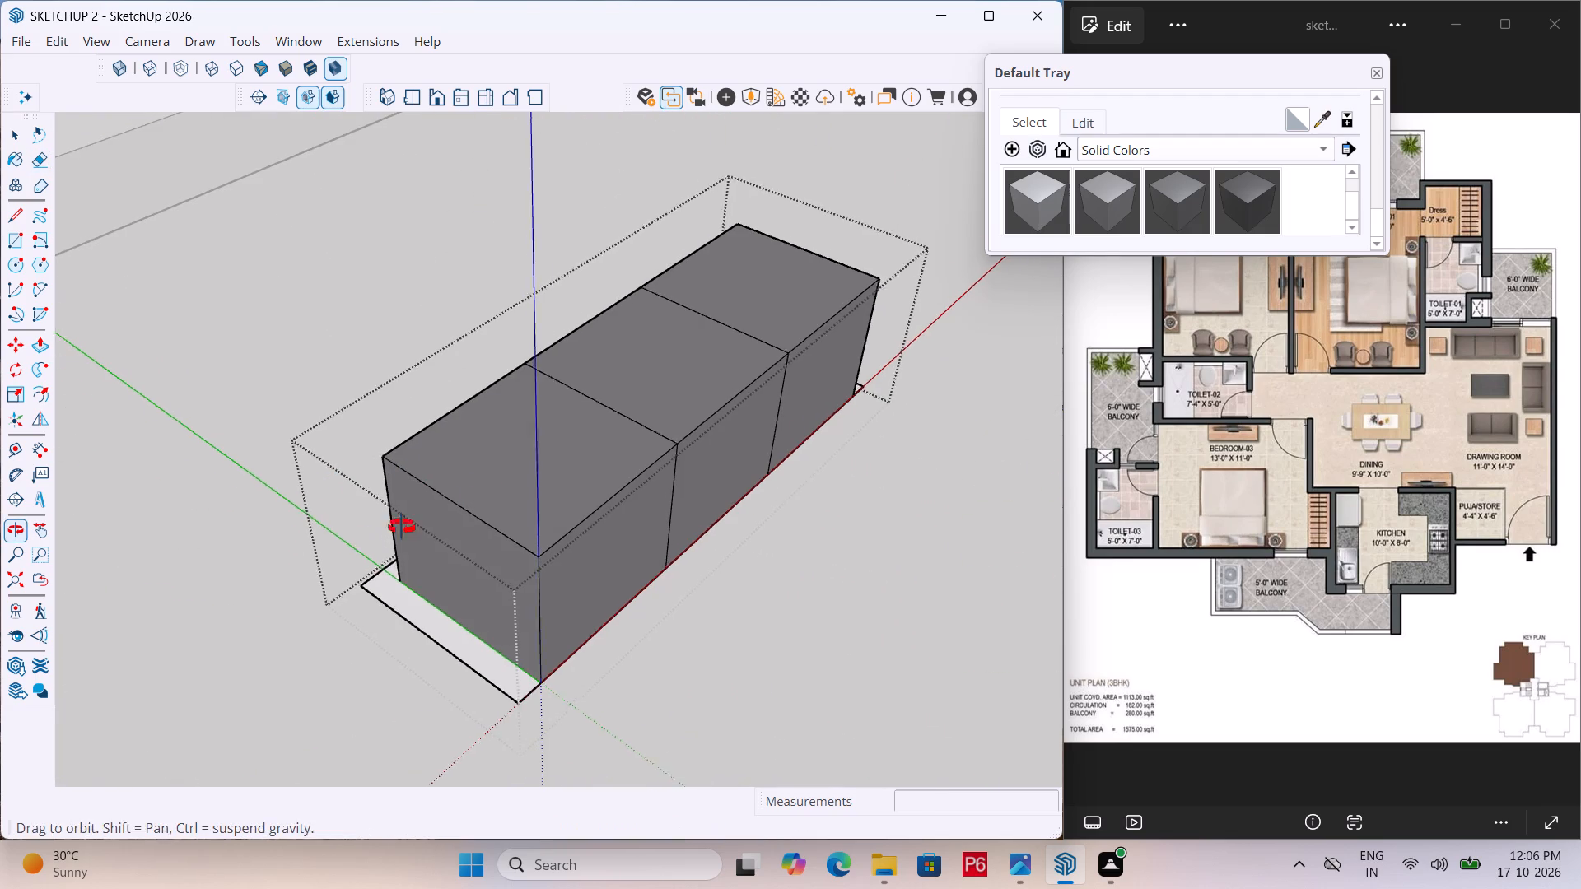
pyautogui.moveTo(402, 527); pyautogui.dragTo(452, 518, button='middle')
pyautogui.press('space')
pyautogui.click(777, 549)
pyautogui.doubleClick(608, 491)
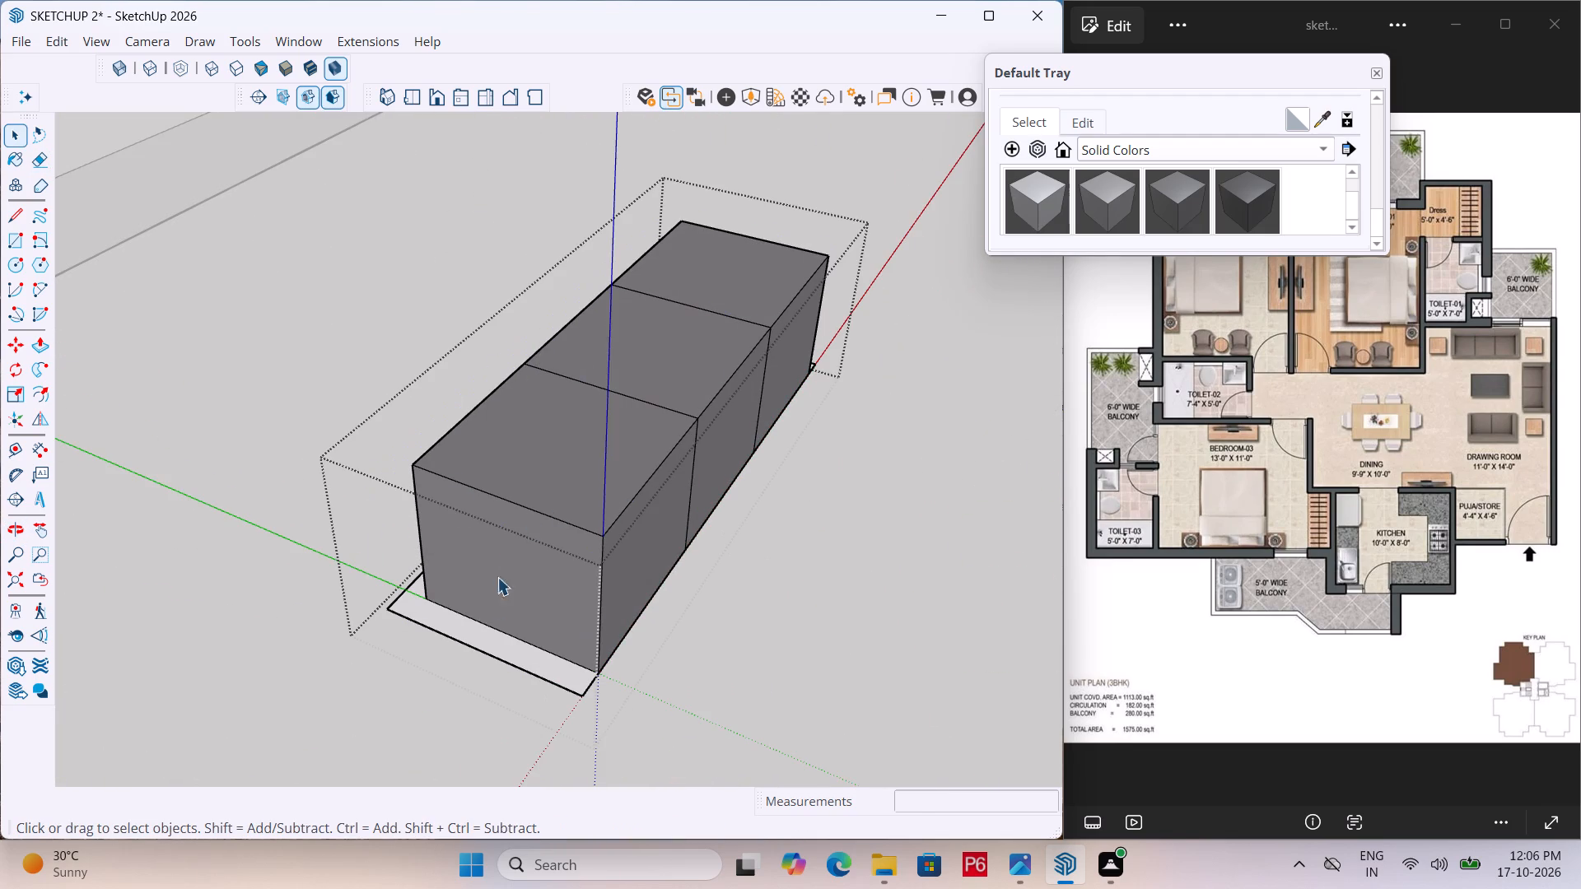
pyautogui.moveTo(377, 607); pyautogui.dragTo(1030, 655, button='middle')
pyautogui.moveTo(310, 500); pyautogui.dragTo(1146, 475, button='middle')
pyautogui.moveTo(323, 528); pyautogui.dragTo(549, 552, button='middle')
pyautogui.scroll(3, 697, 668)
pyautogui.scroll(-4, 493, 497)
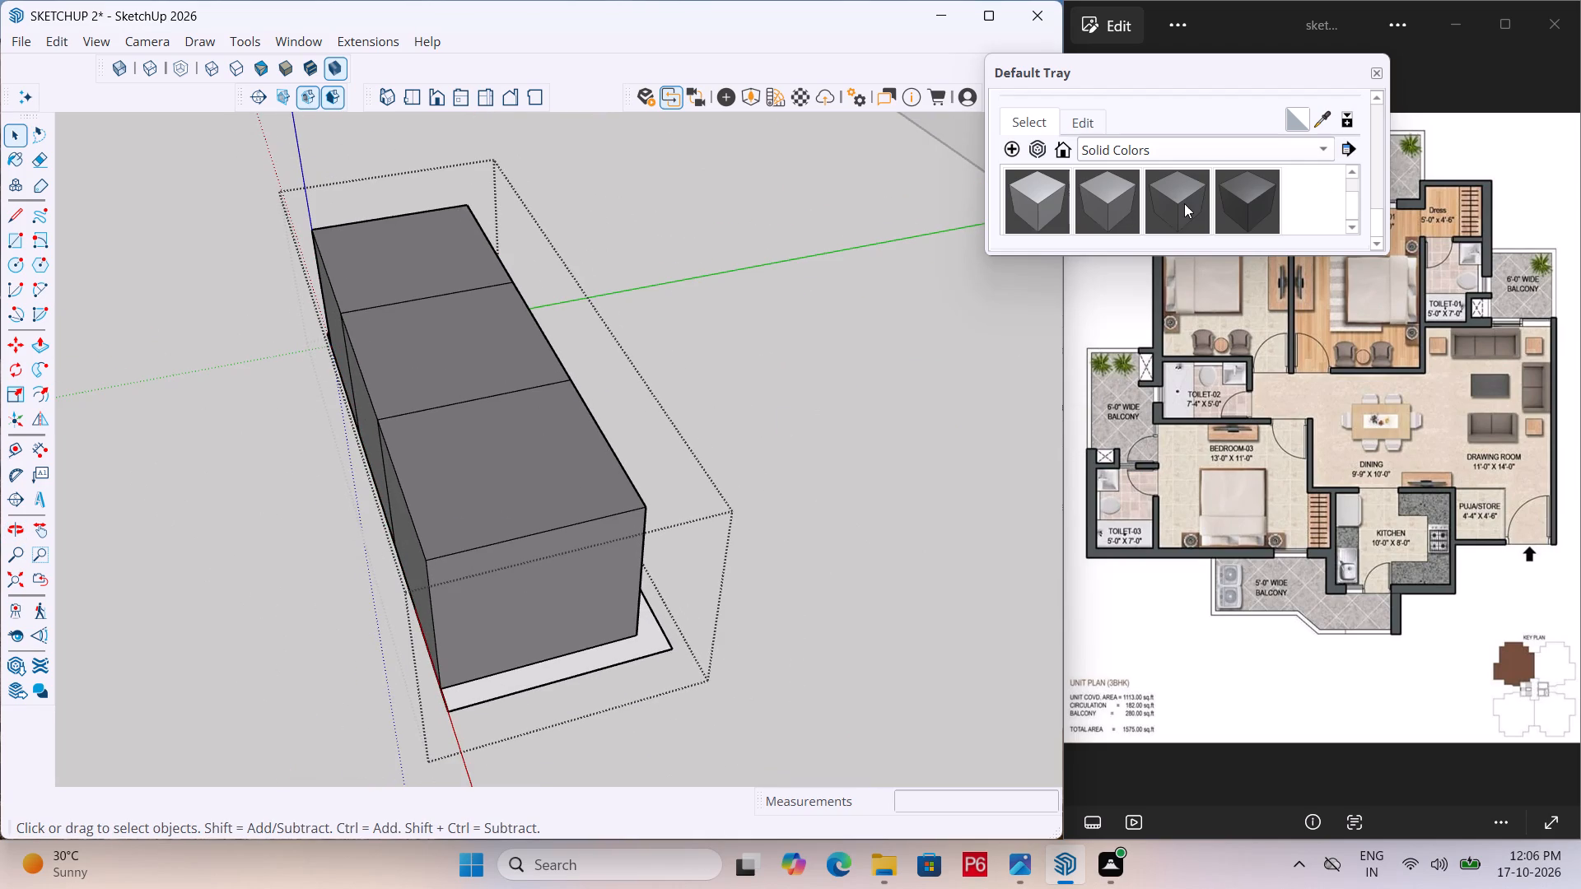
pyautogui.click(1185, 203)
pyautogui.click(652, 642)
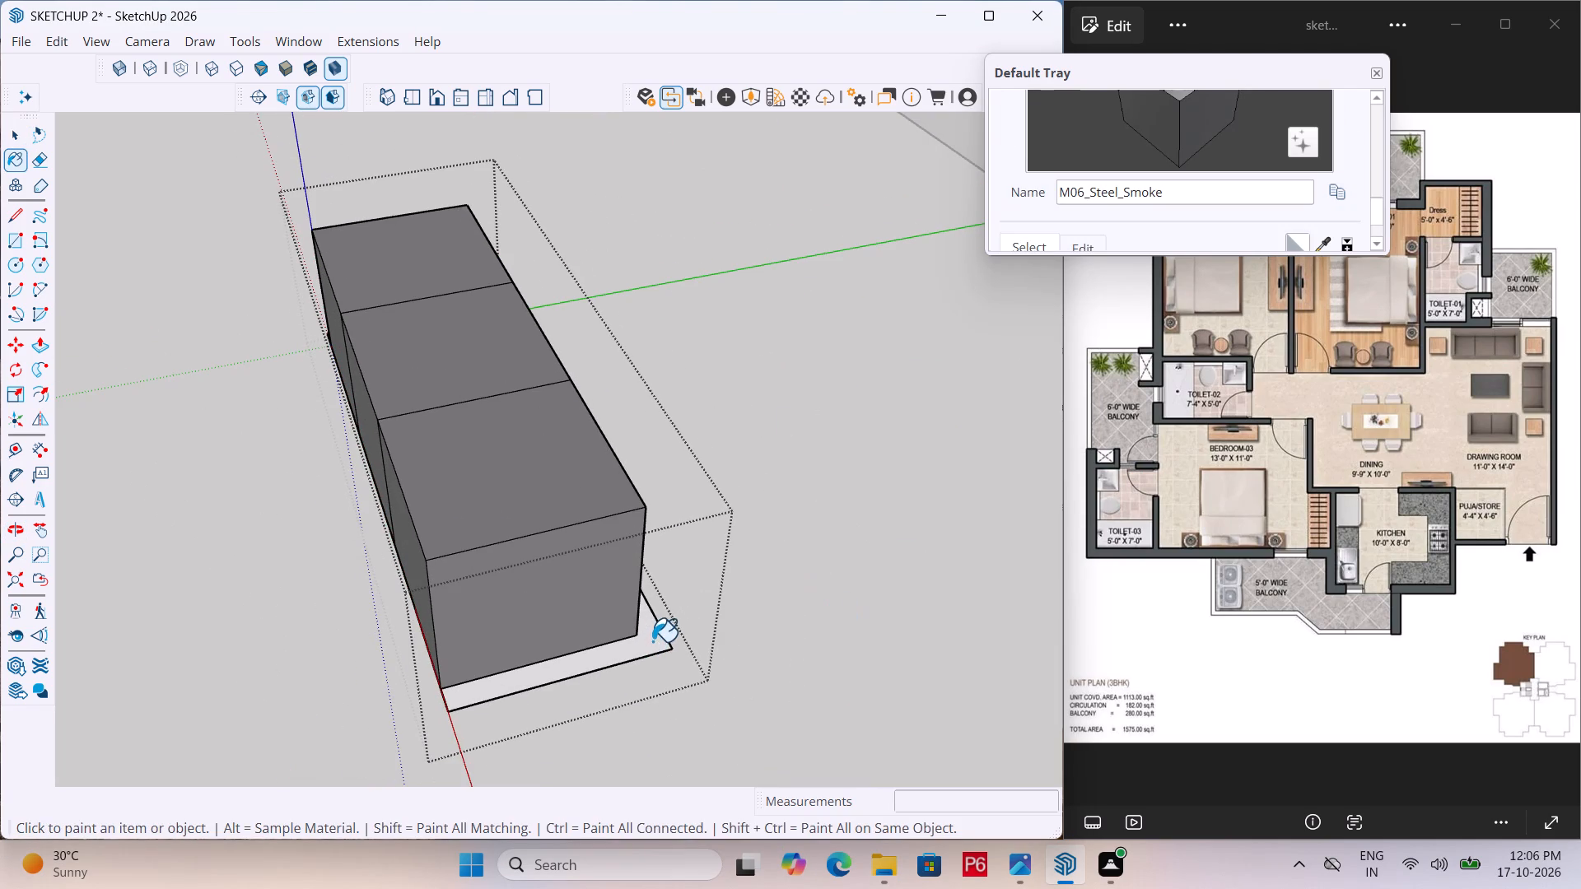
# Push/Pull the U-shaped face up 1'9", level with the block tops, and save the model.
pyautogui.press('l')
pyautogui.press('p')
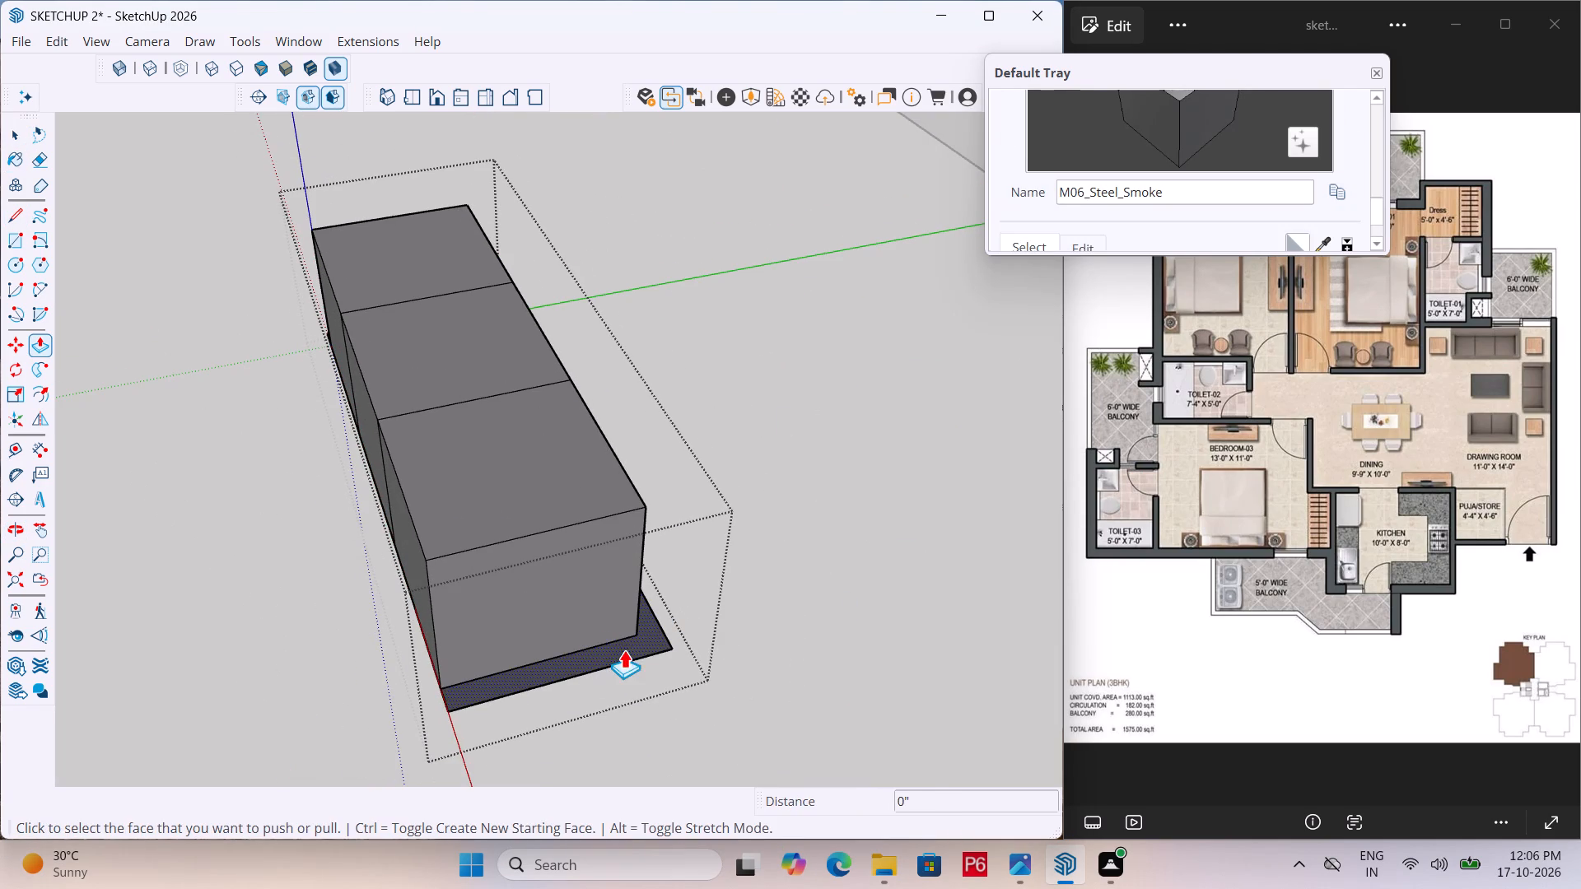
pyautogui.click(639, 640)
pyautogui.click(567, 486)
pyautogui.scroll(-3, 735, 401)
pyautogui.moveTo(520, 539); pyautogui.dragTo(623, 485, button='middle')
pyautogui.hotkey('ctrl', 's')
# Push the top faces of the three seat sections down 3" below the surrounding frame.
pyautogui.scroll(4, 641, 457)
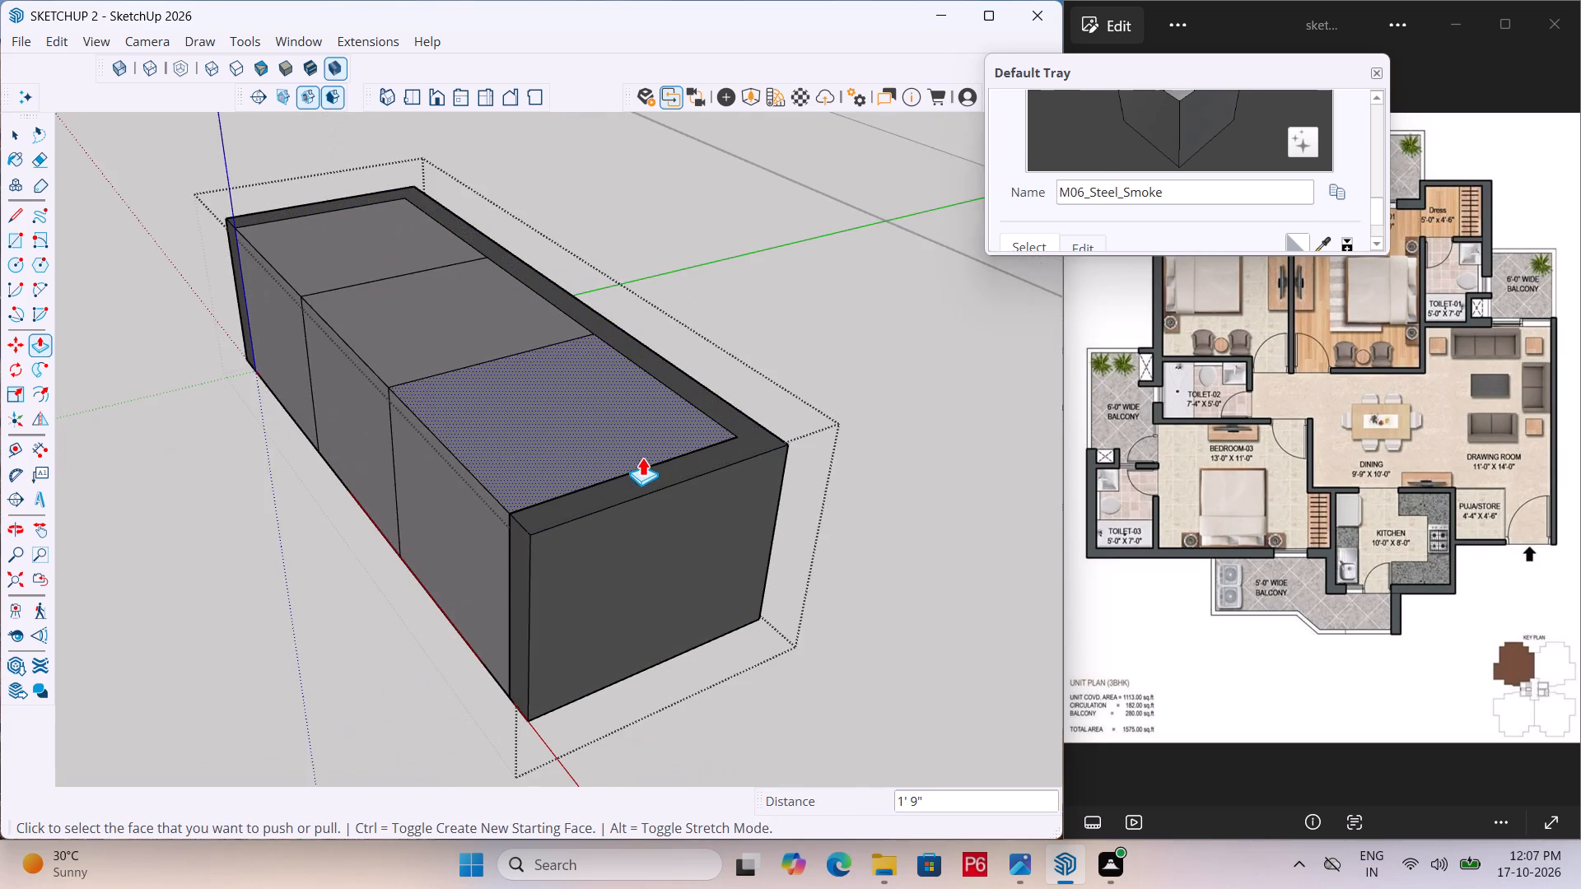
pyautogui.moveTo(600, 497); pyautogui.dragTo(791, 430, button='middle')
pyautogui.scroll(1, 776, 454)
pyautogui.scroll(-6, 799, 370)
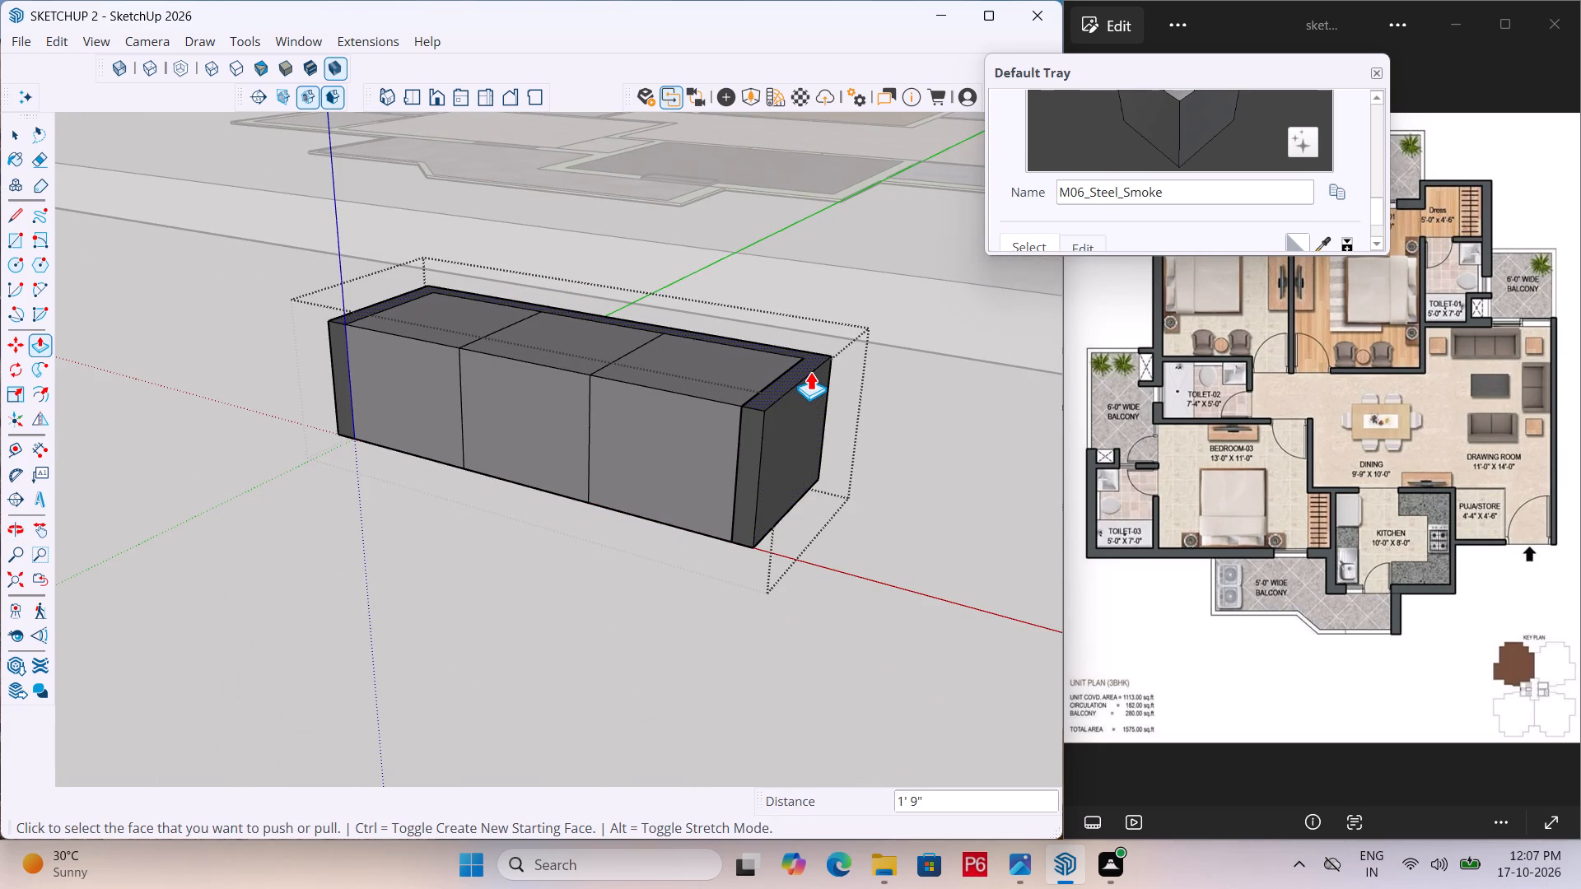
pyautogui.moveTo(786, 369); pyautogui.dragTo(702, 414, button='middle')
pyautogui.scroll(-1, 786, 369)
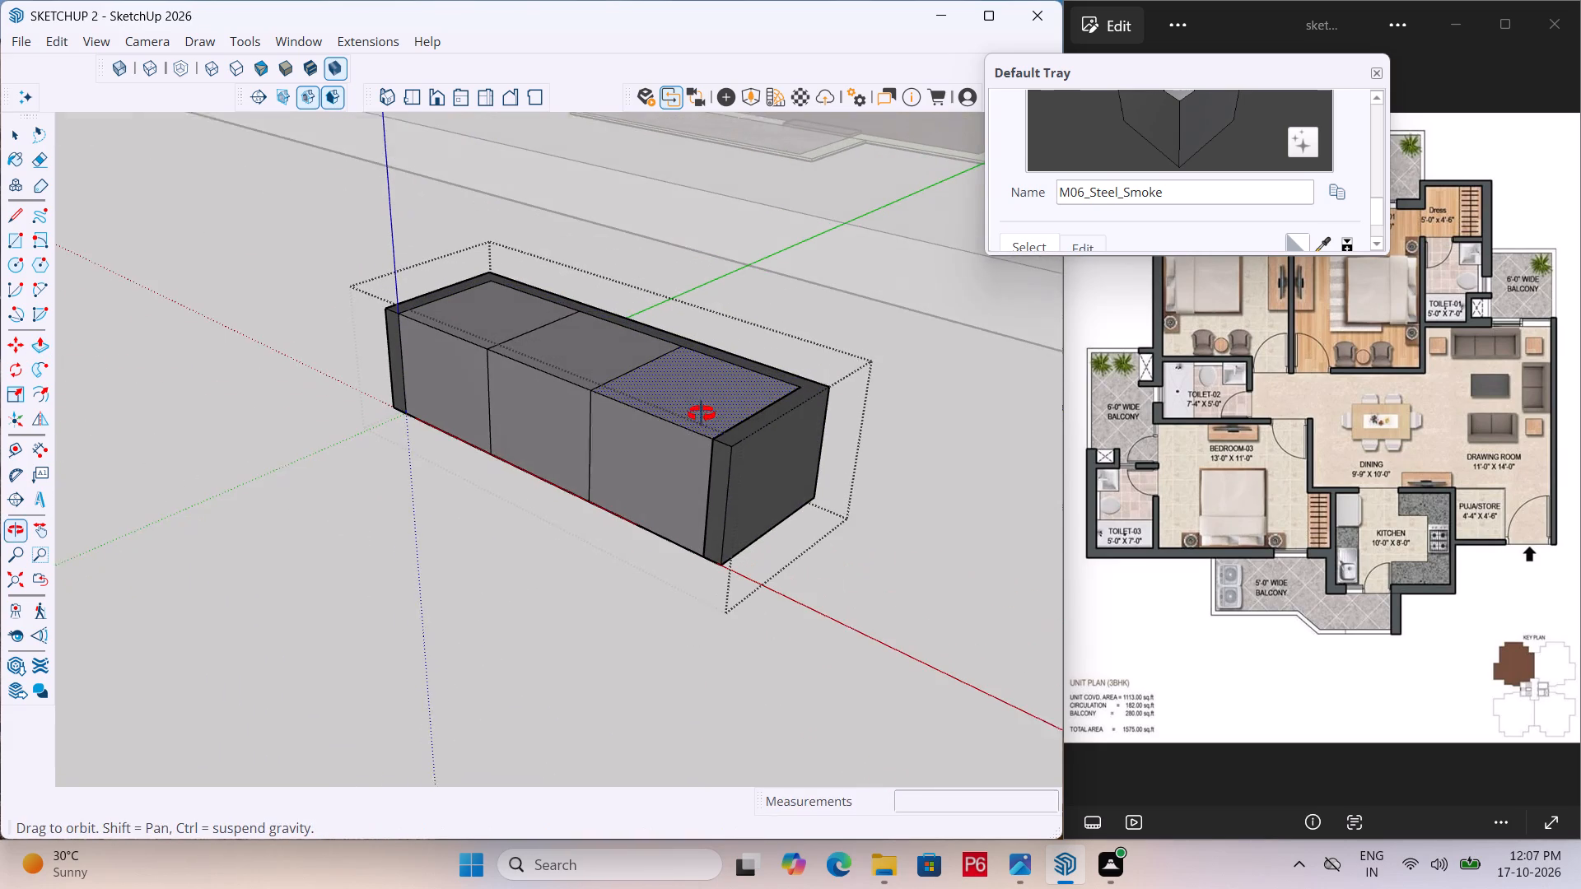
pyautogui.moveTo(702, 414); pyautogui.dragTo(701, 415, button='middle')
pyautogui.press('p')
pyautogui.click(696, 387)
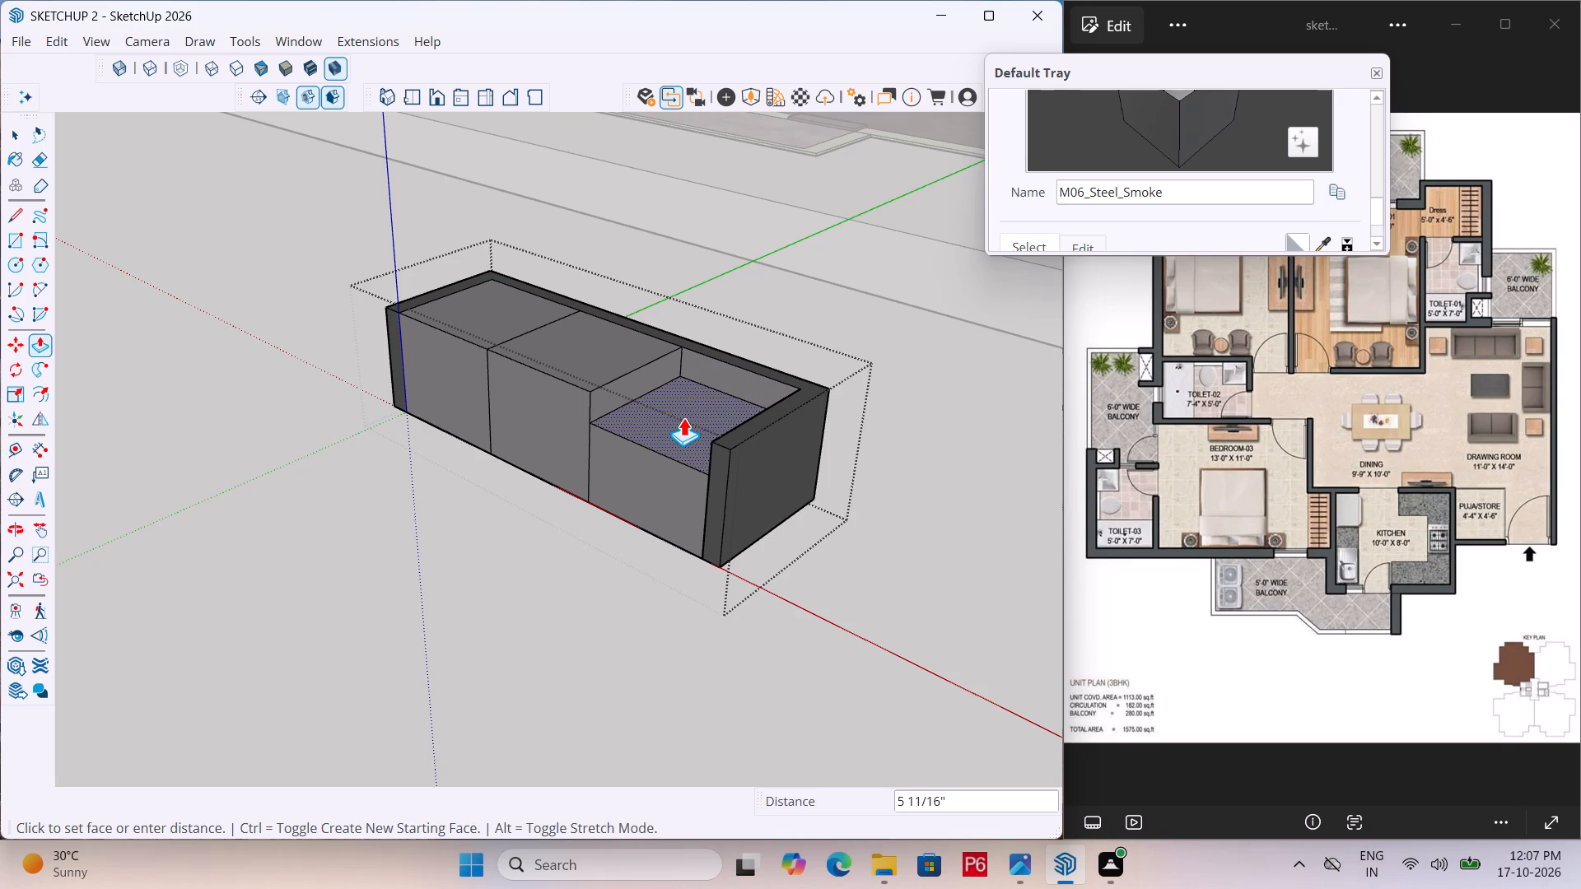
pyautogui.write('3"')
pyautogui.press('Return')
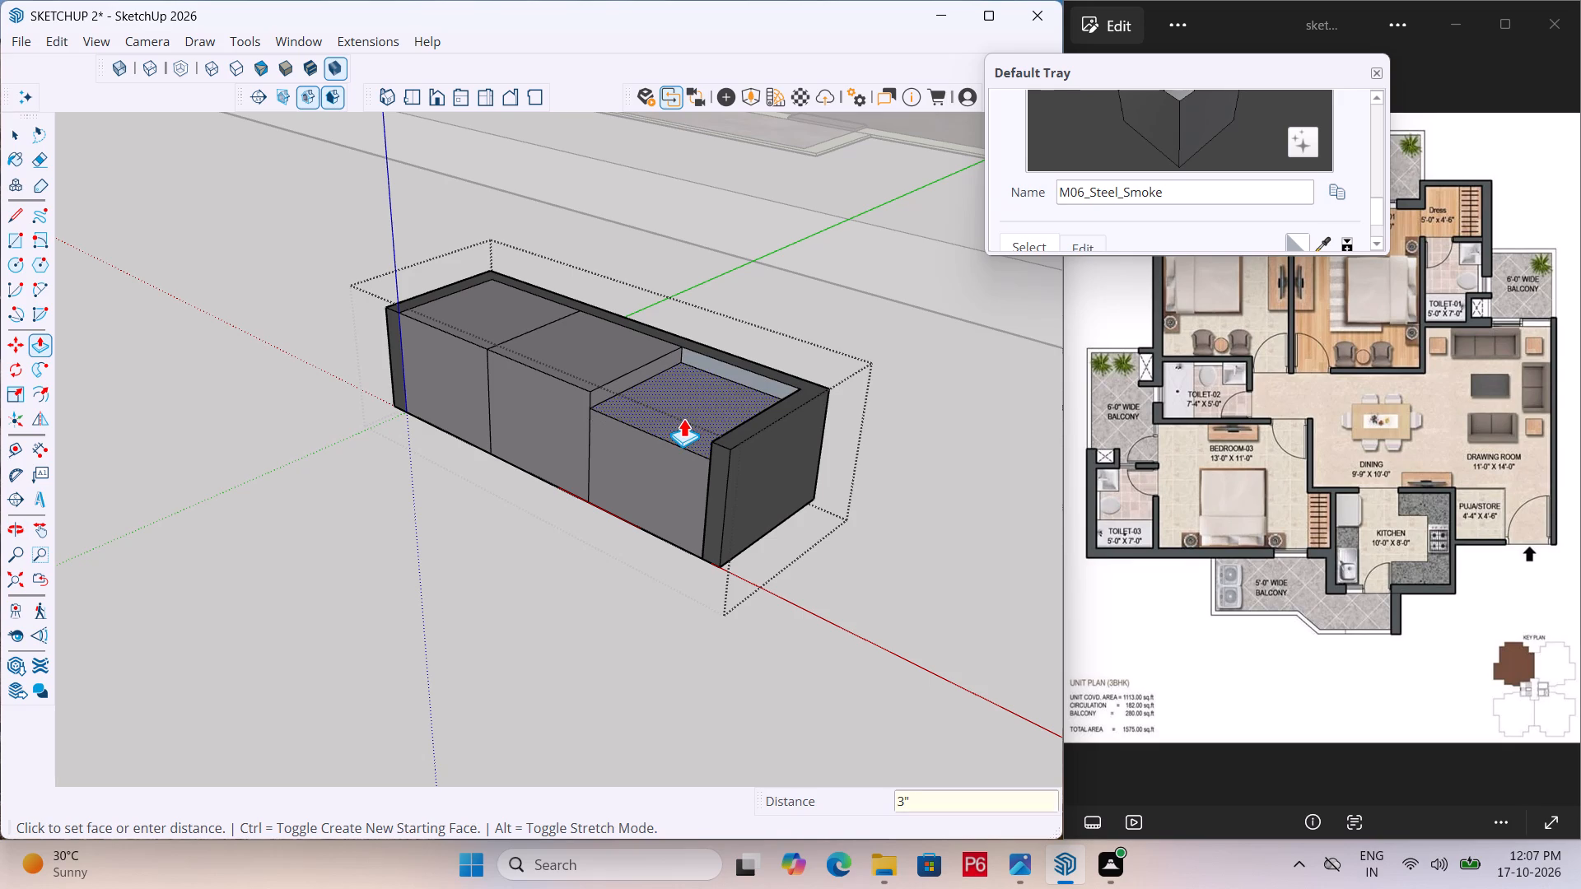
pyautogui.doubleClick(595, 360)
pyautogui.doubleClick(486, 317)
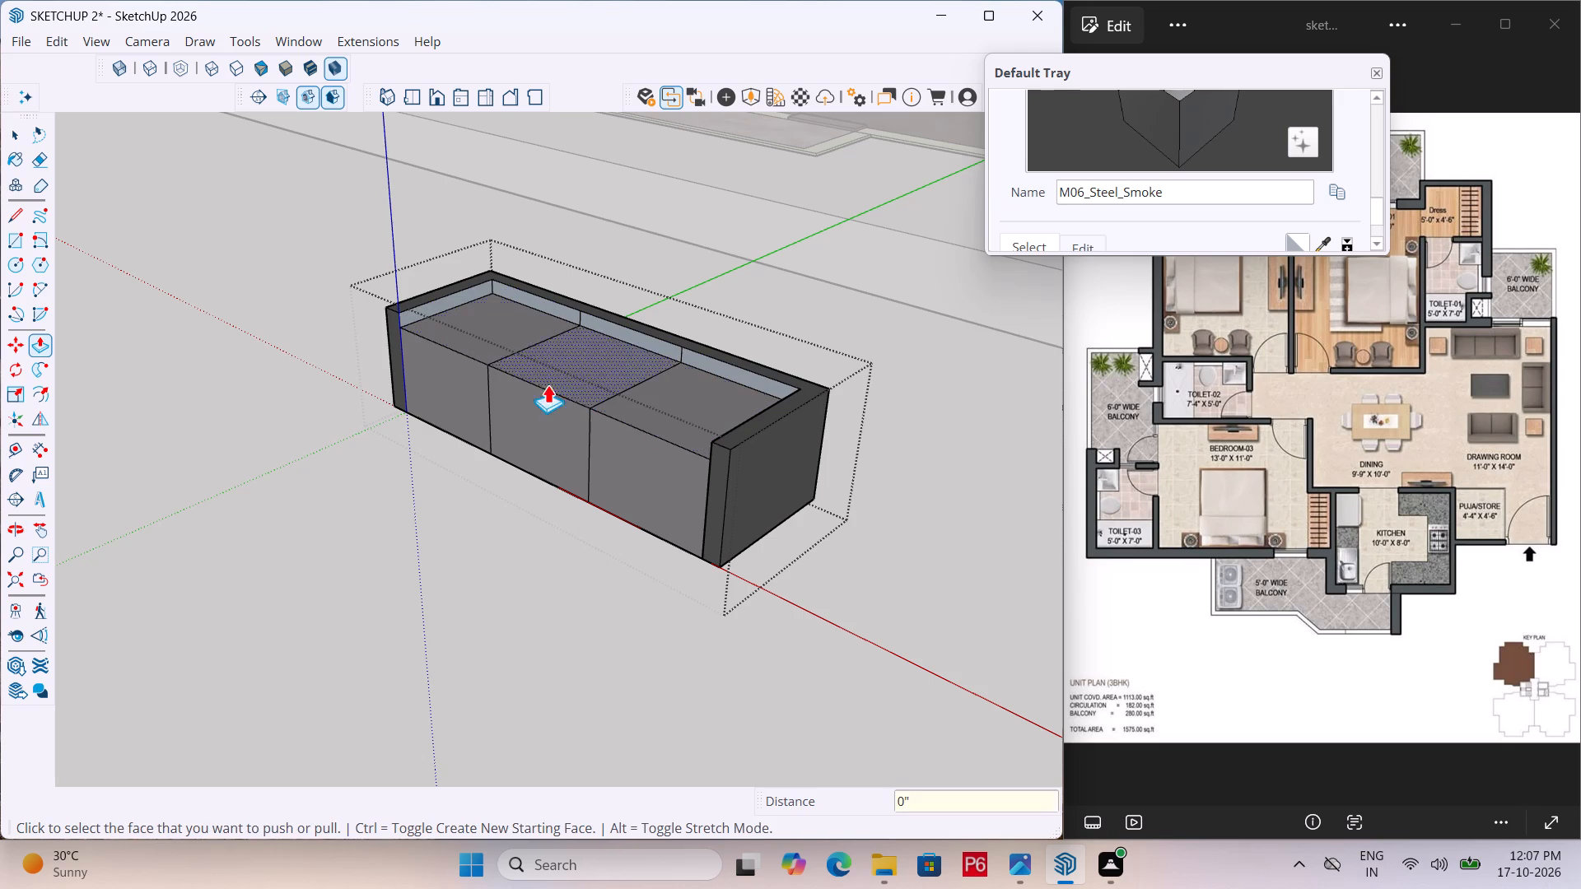
pyautogui.scroll(-2, 401, 463)
pyautogui.scroll(3, 727, 424)
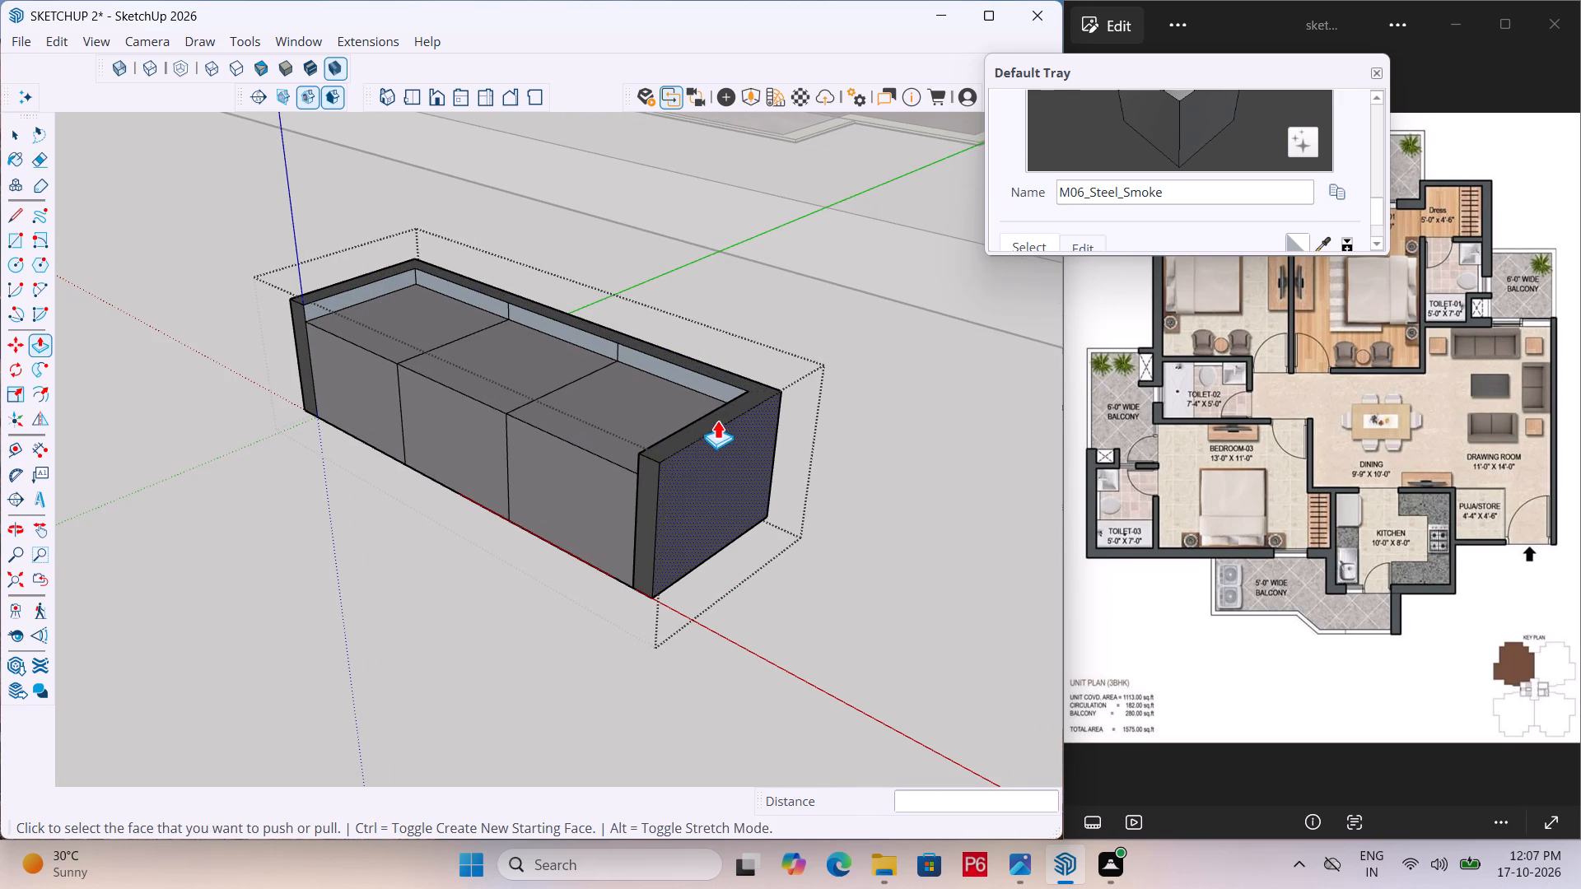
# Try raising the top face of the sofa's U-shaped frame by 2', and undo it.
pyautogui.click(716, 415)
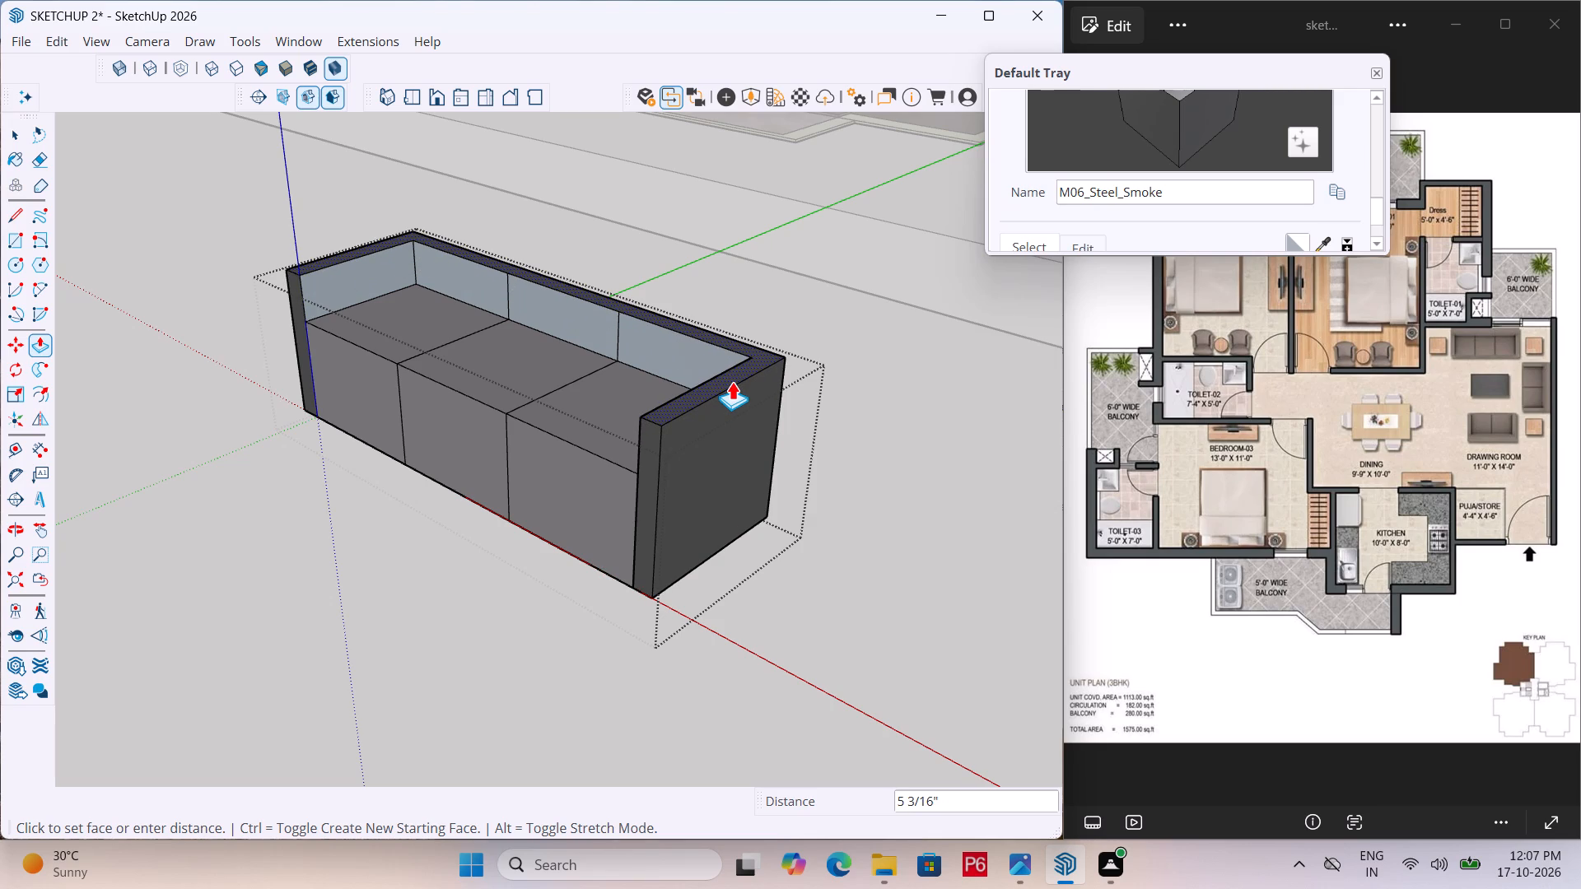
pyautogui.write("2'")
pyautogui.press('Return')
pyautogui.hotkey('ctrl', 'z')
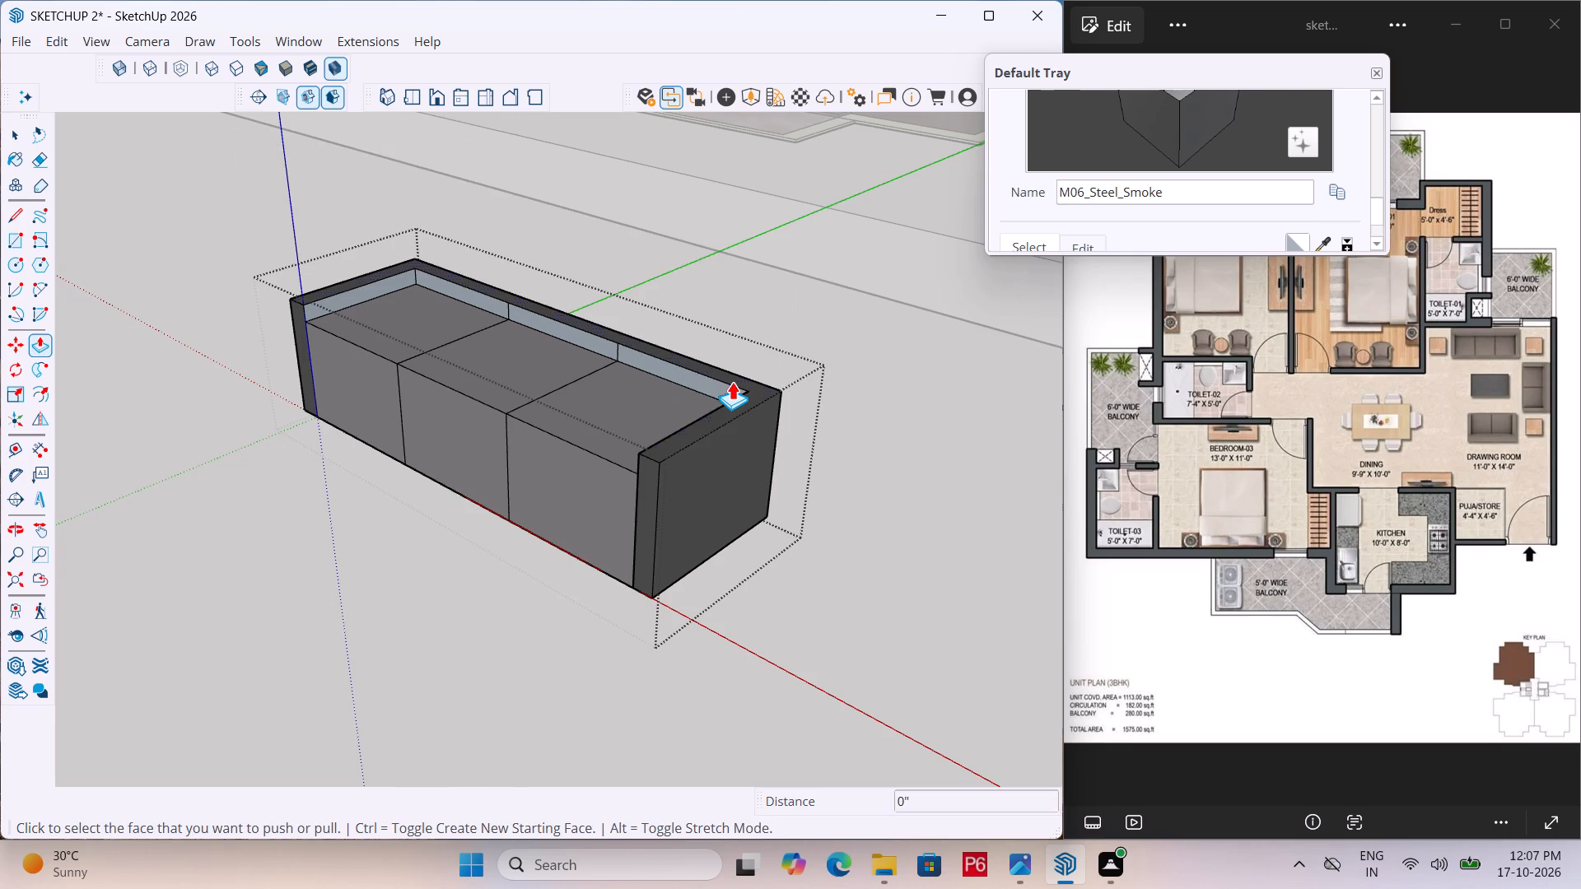
# Push/Pull the top face of the sofa's U-shaped frame up 1' above its current height.
pyautogui.doubleClick(716, 412)
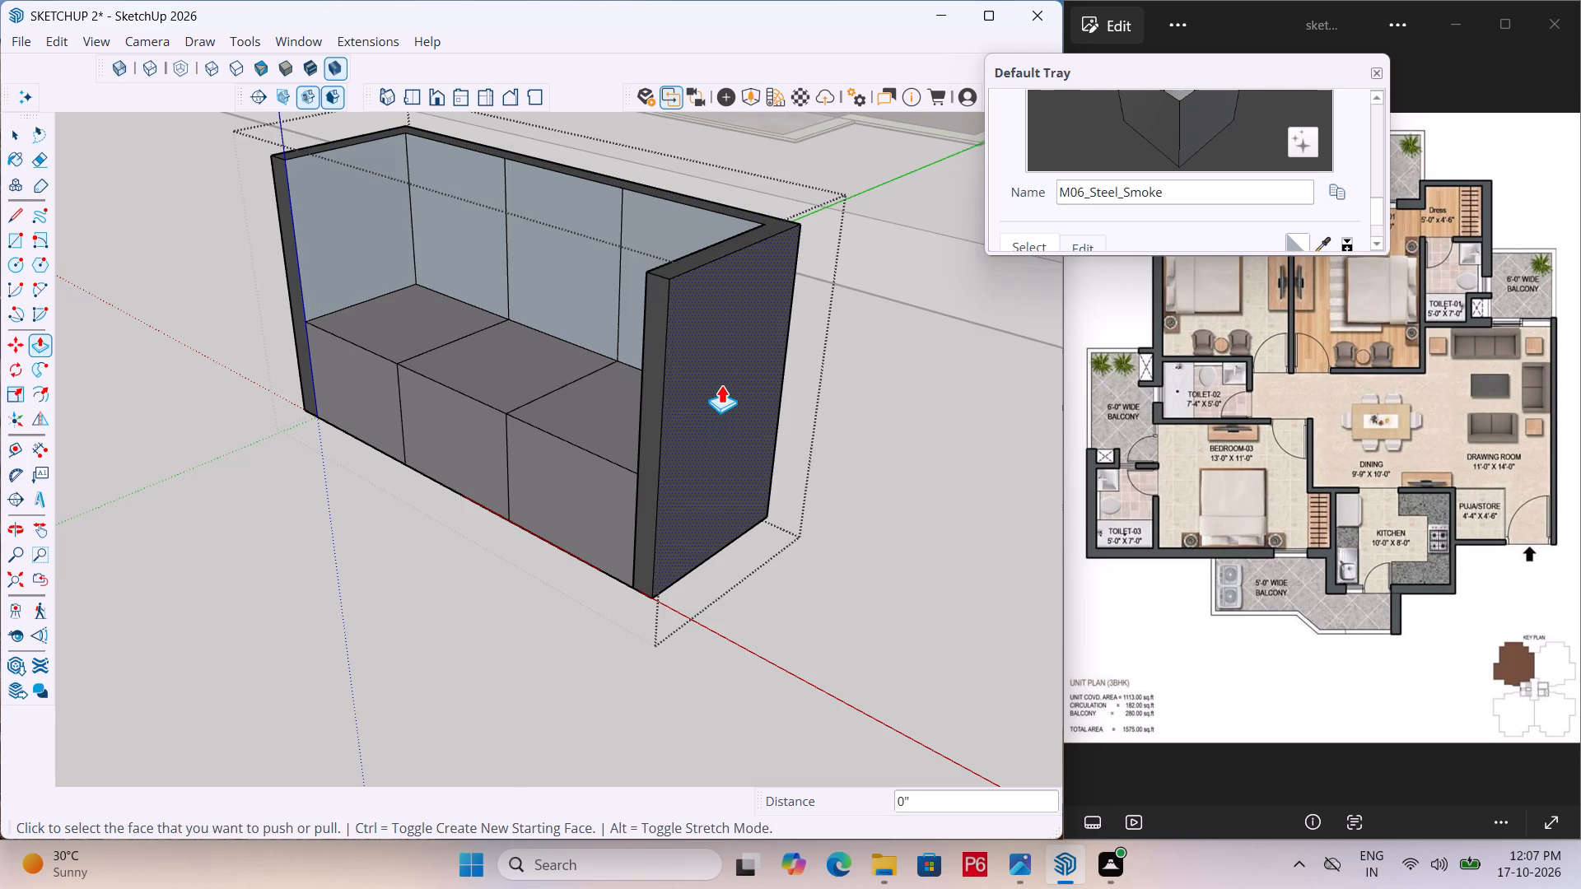
pyautogui.write("1'")
pyautogui.press('Return')
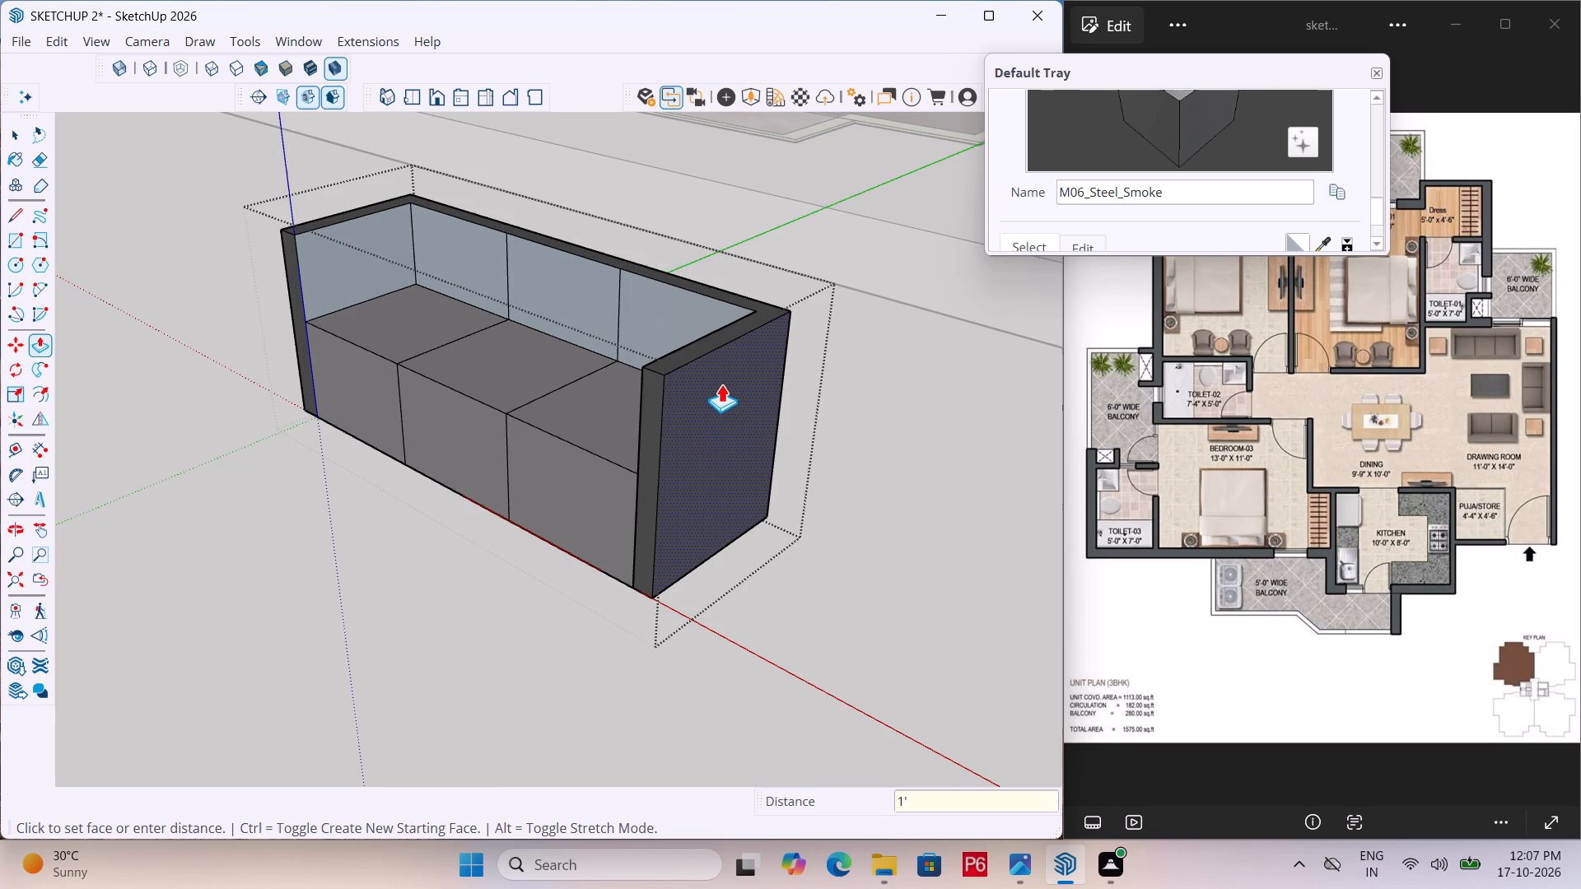
# Draw a two-point arc about 8" across, rounding the frame's inner back corner beside the armrest farthest from the origin.
pyautogui.moveTo(489, 459); pyautogui.dragTo(692, 429, button='middle')
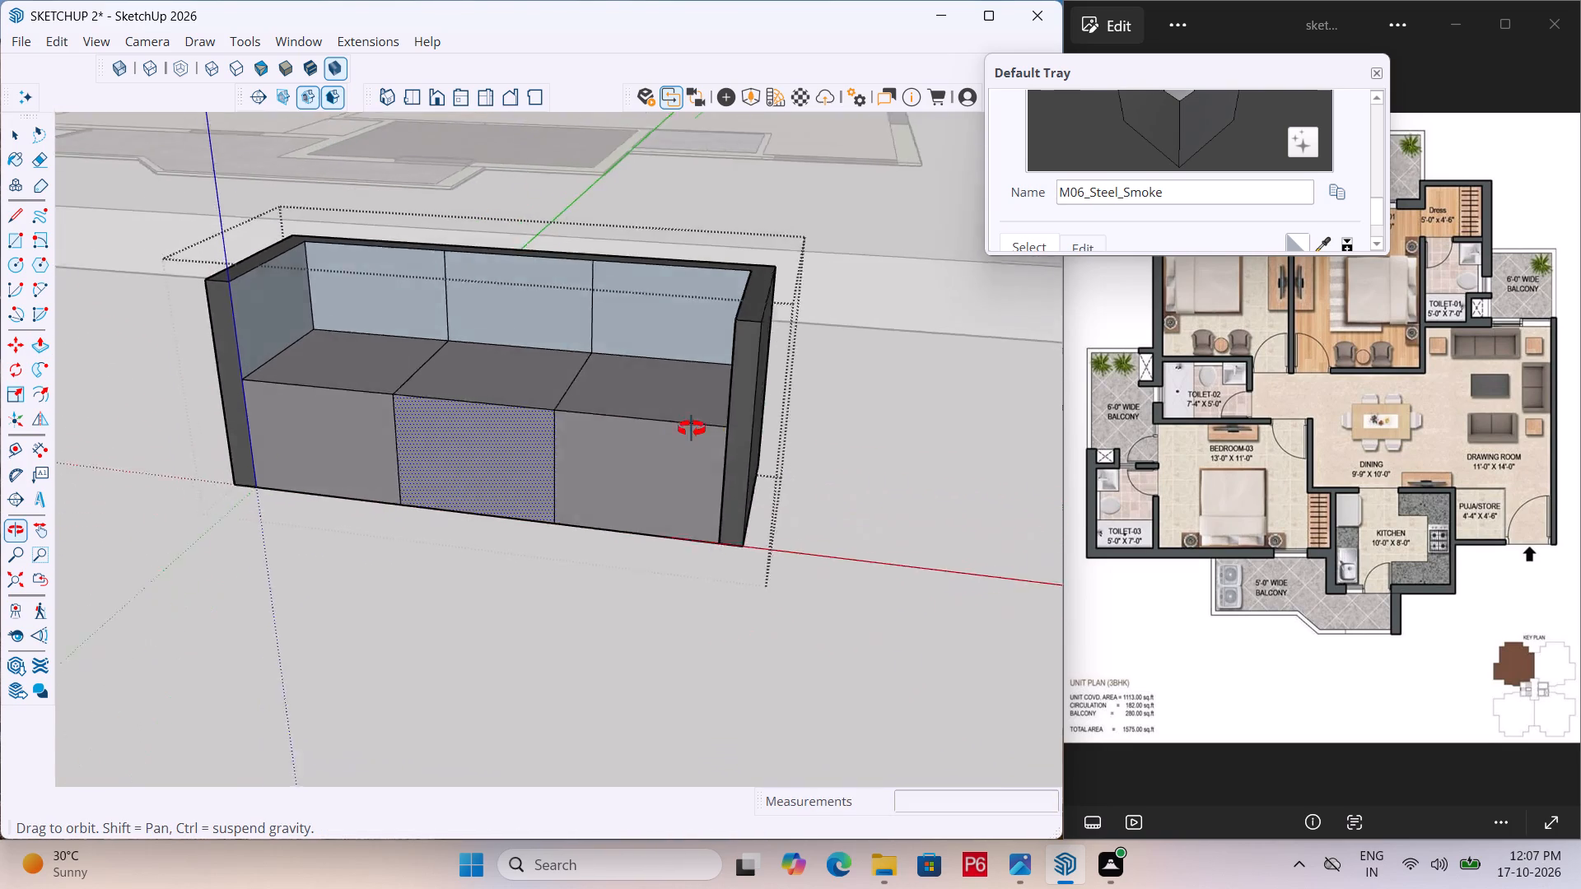
pyautogui.moveTo(692, 429); pyautogui.dragTo(296, 540, button='middle')
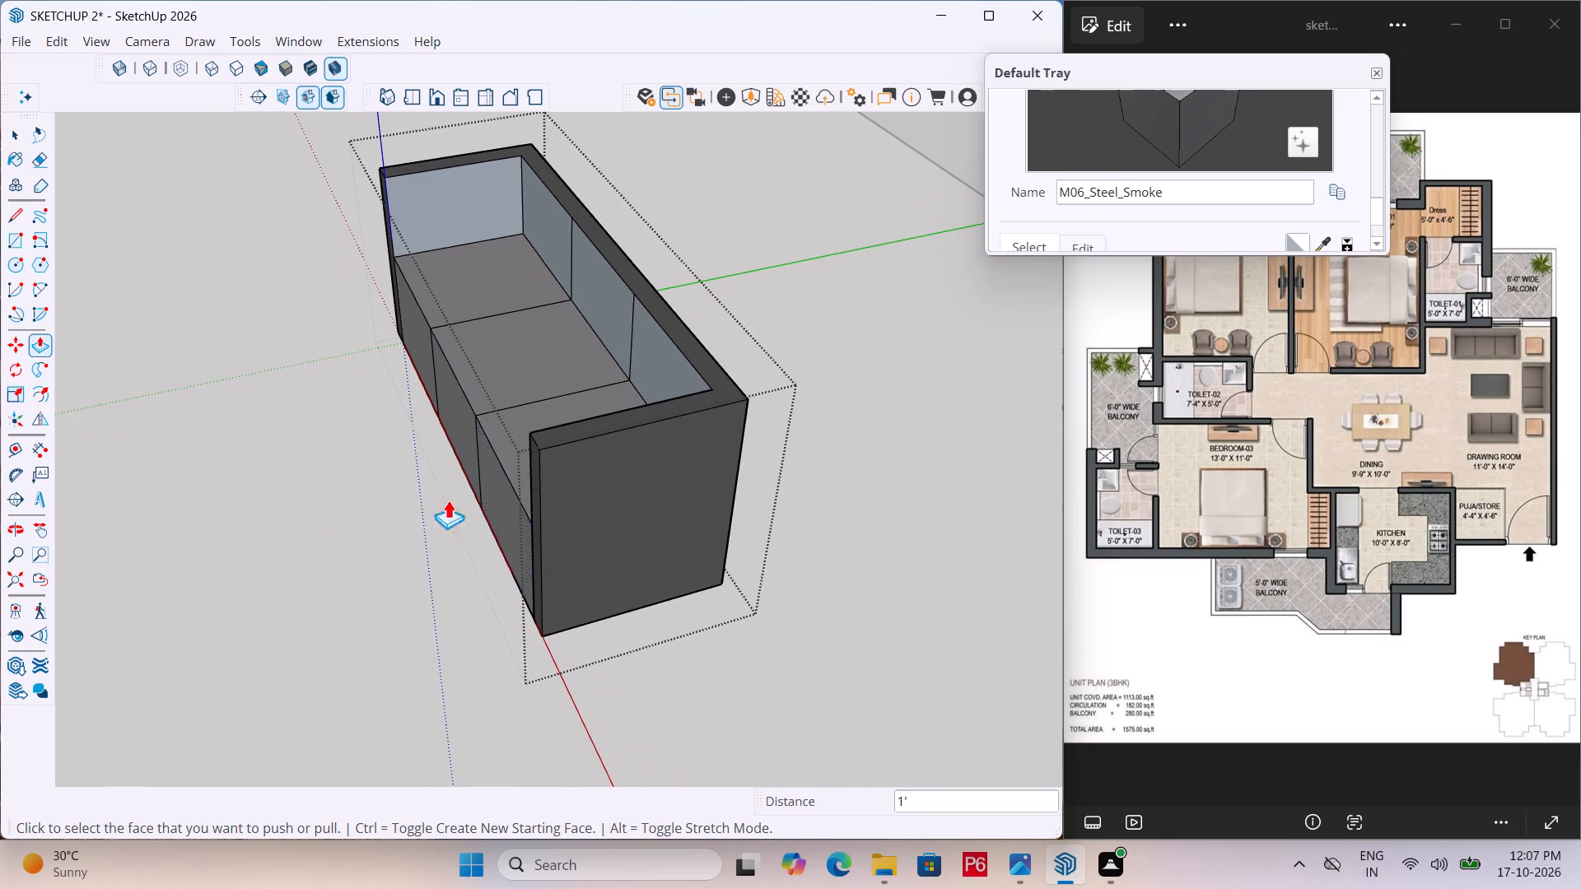
pyautogui.scroll(5, 711, 383)
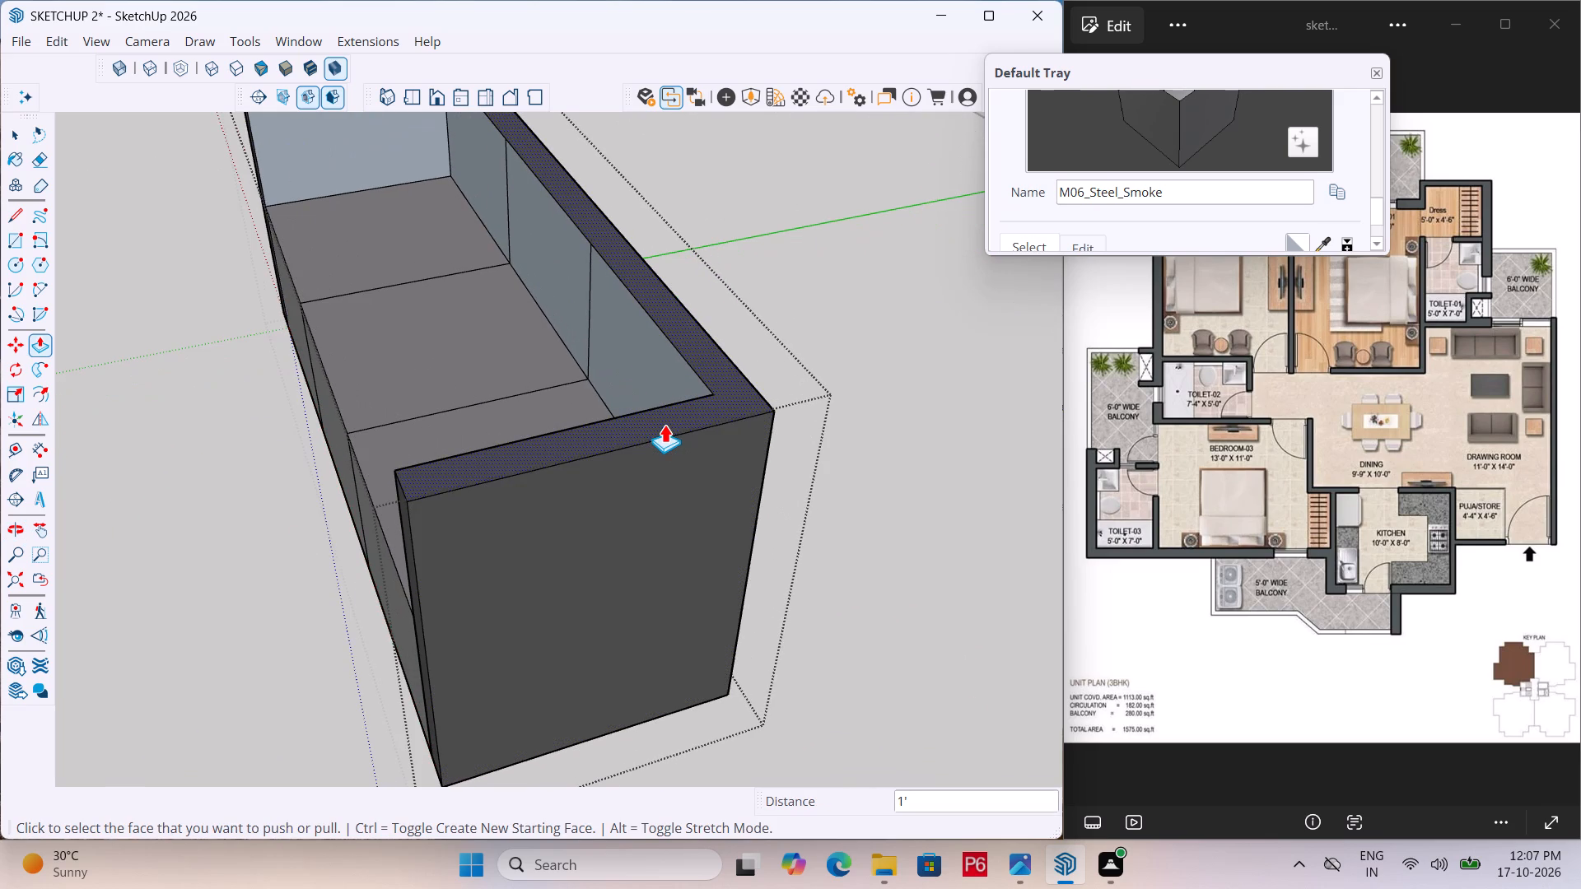
pyautogui.press('a')
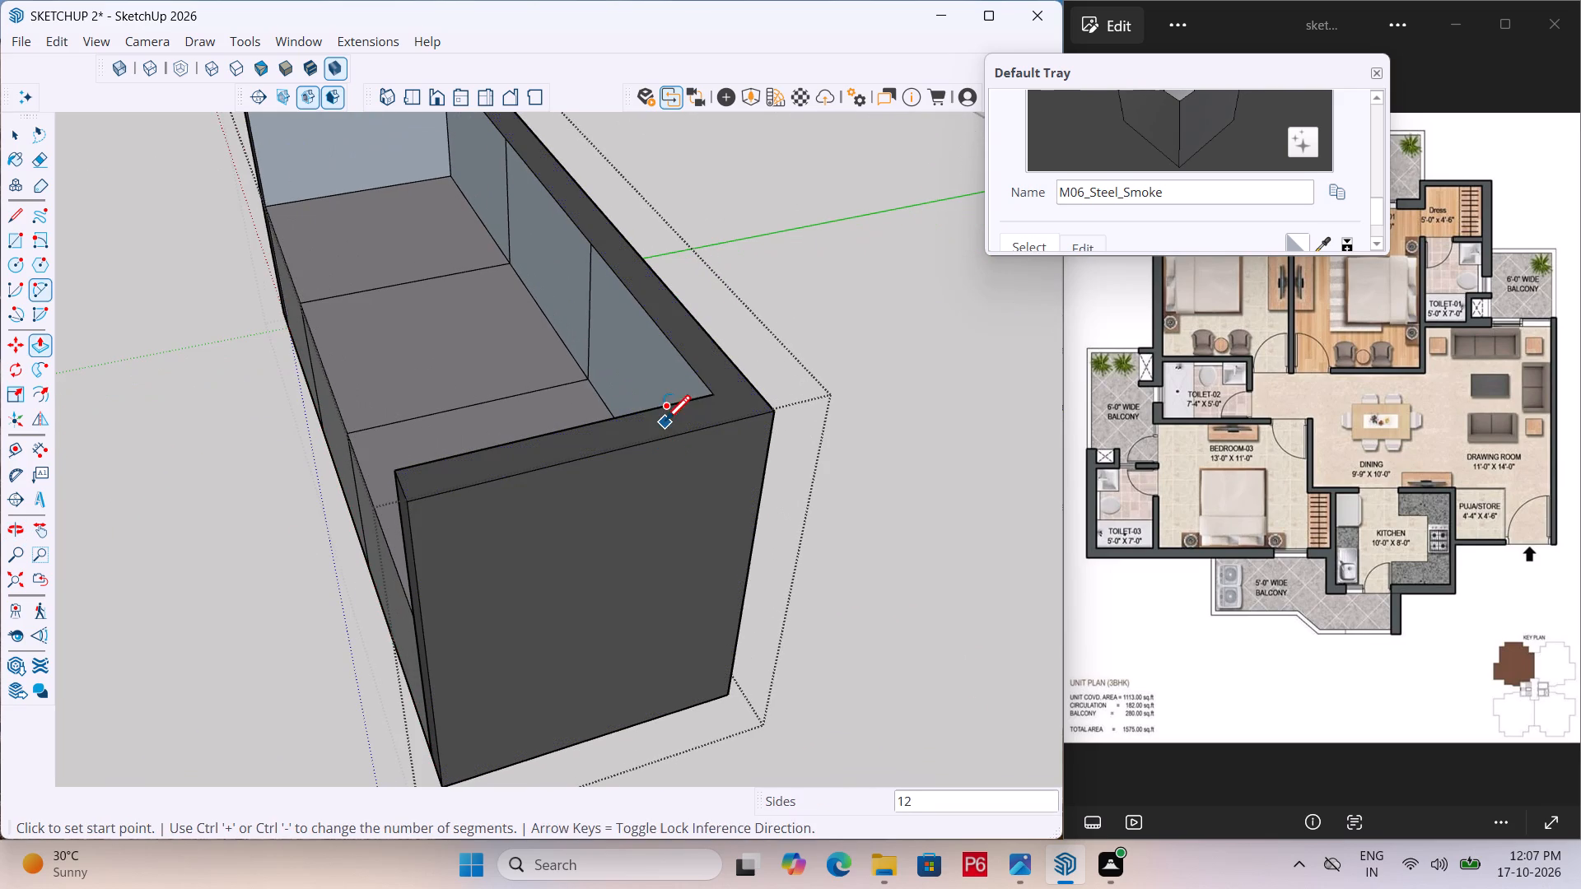
pyautogui.moveTo(633, 415); pyautogui.dragTo(655, 399)
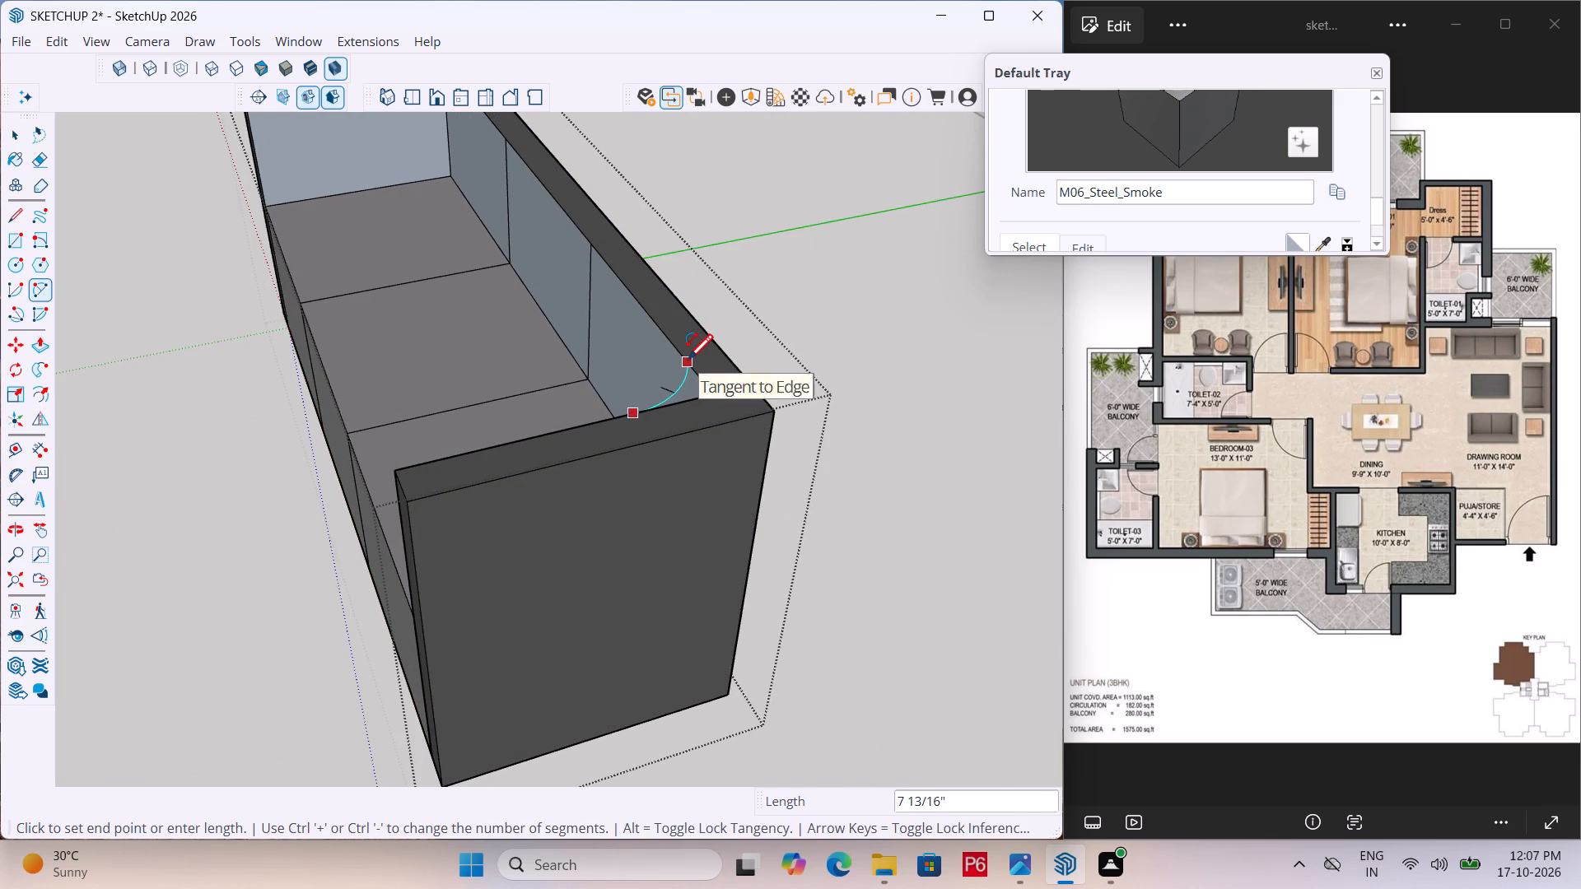
pyautogui.click(688, 362)
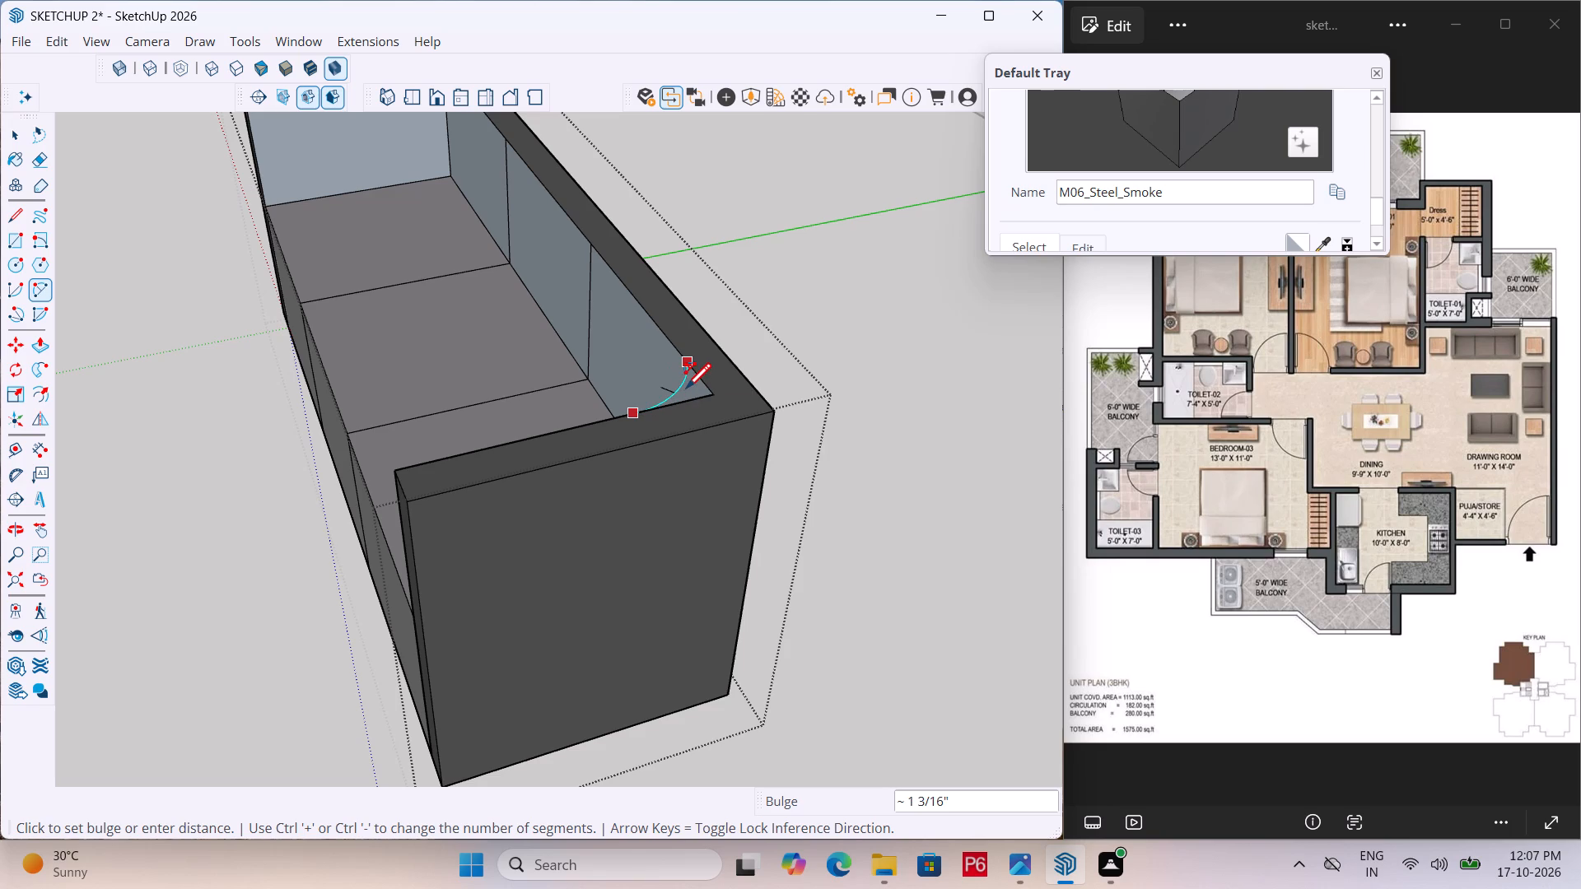
pyautogui.click(686, 391)
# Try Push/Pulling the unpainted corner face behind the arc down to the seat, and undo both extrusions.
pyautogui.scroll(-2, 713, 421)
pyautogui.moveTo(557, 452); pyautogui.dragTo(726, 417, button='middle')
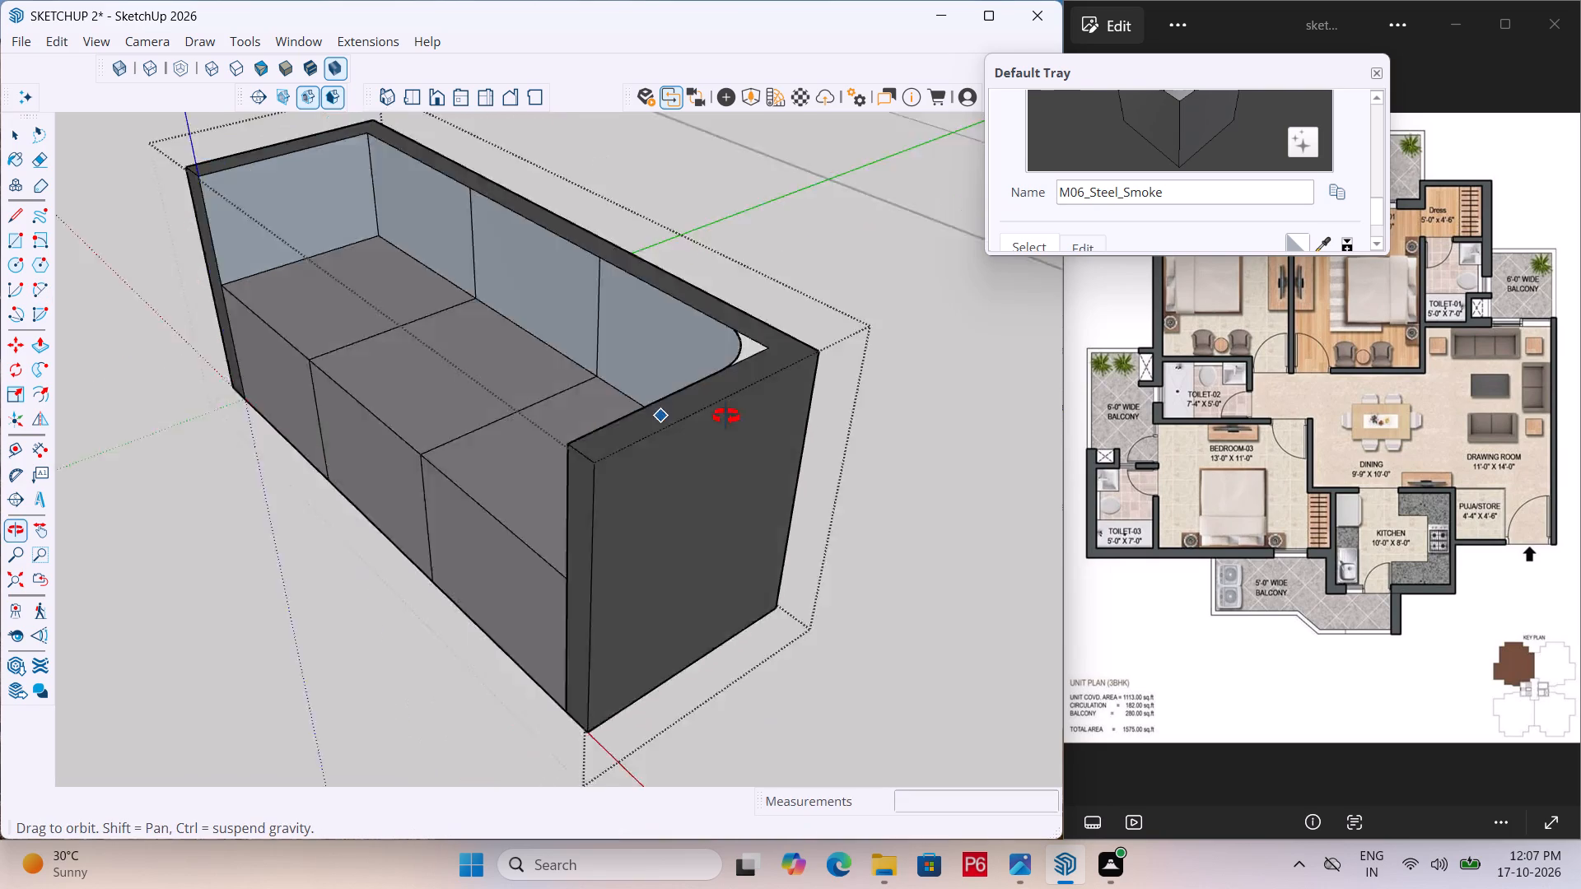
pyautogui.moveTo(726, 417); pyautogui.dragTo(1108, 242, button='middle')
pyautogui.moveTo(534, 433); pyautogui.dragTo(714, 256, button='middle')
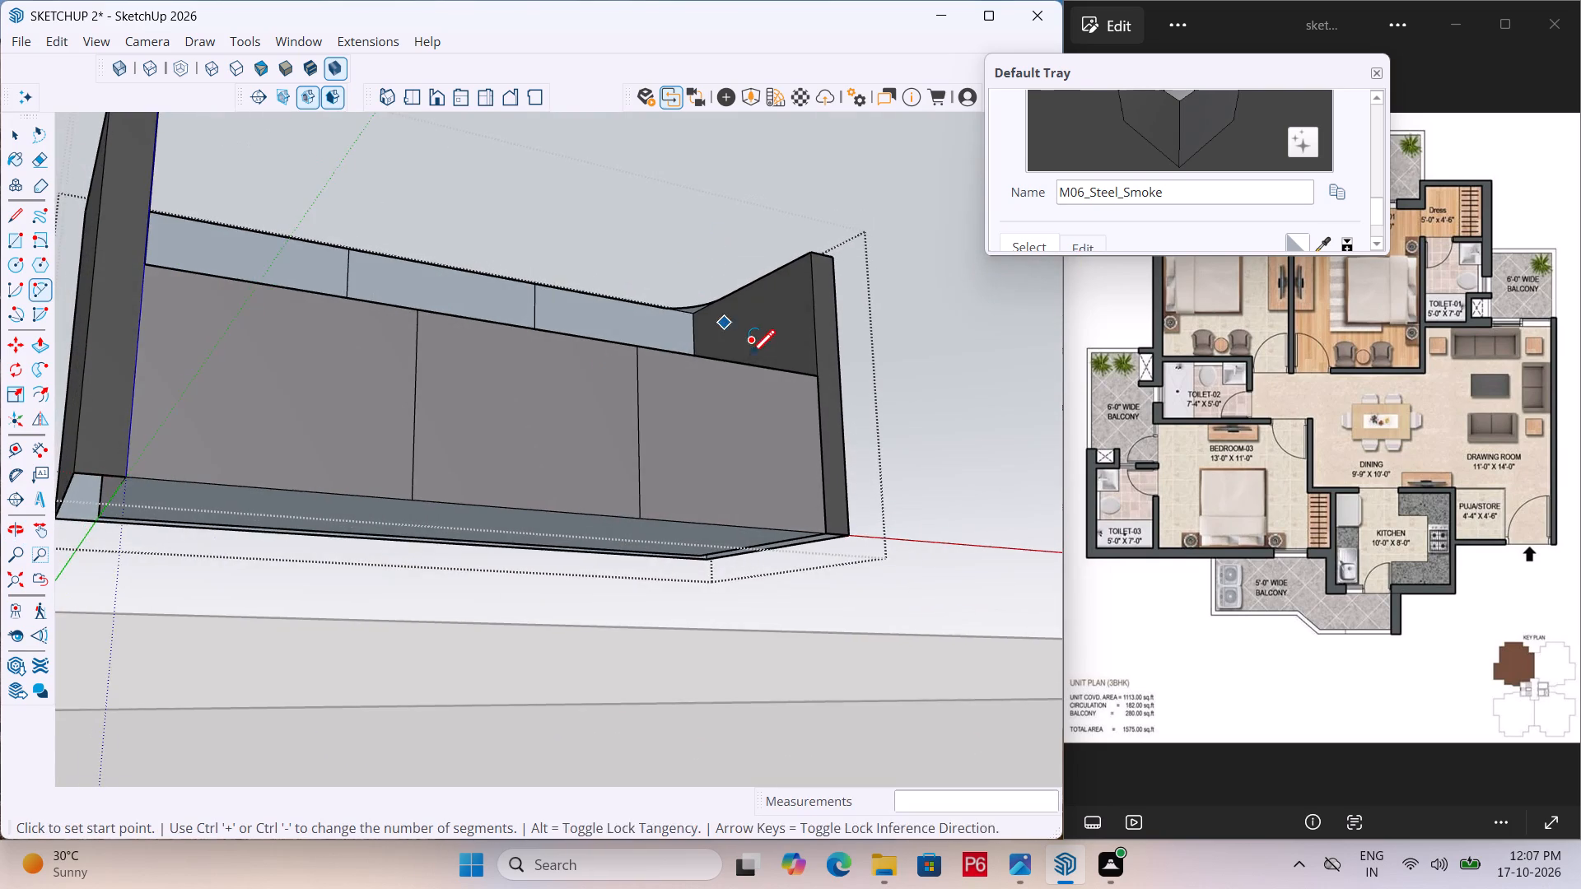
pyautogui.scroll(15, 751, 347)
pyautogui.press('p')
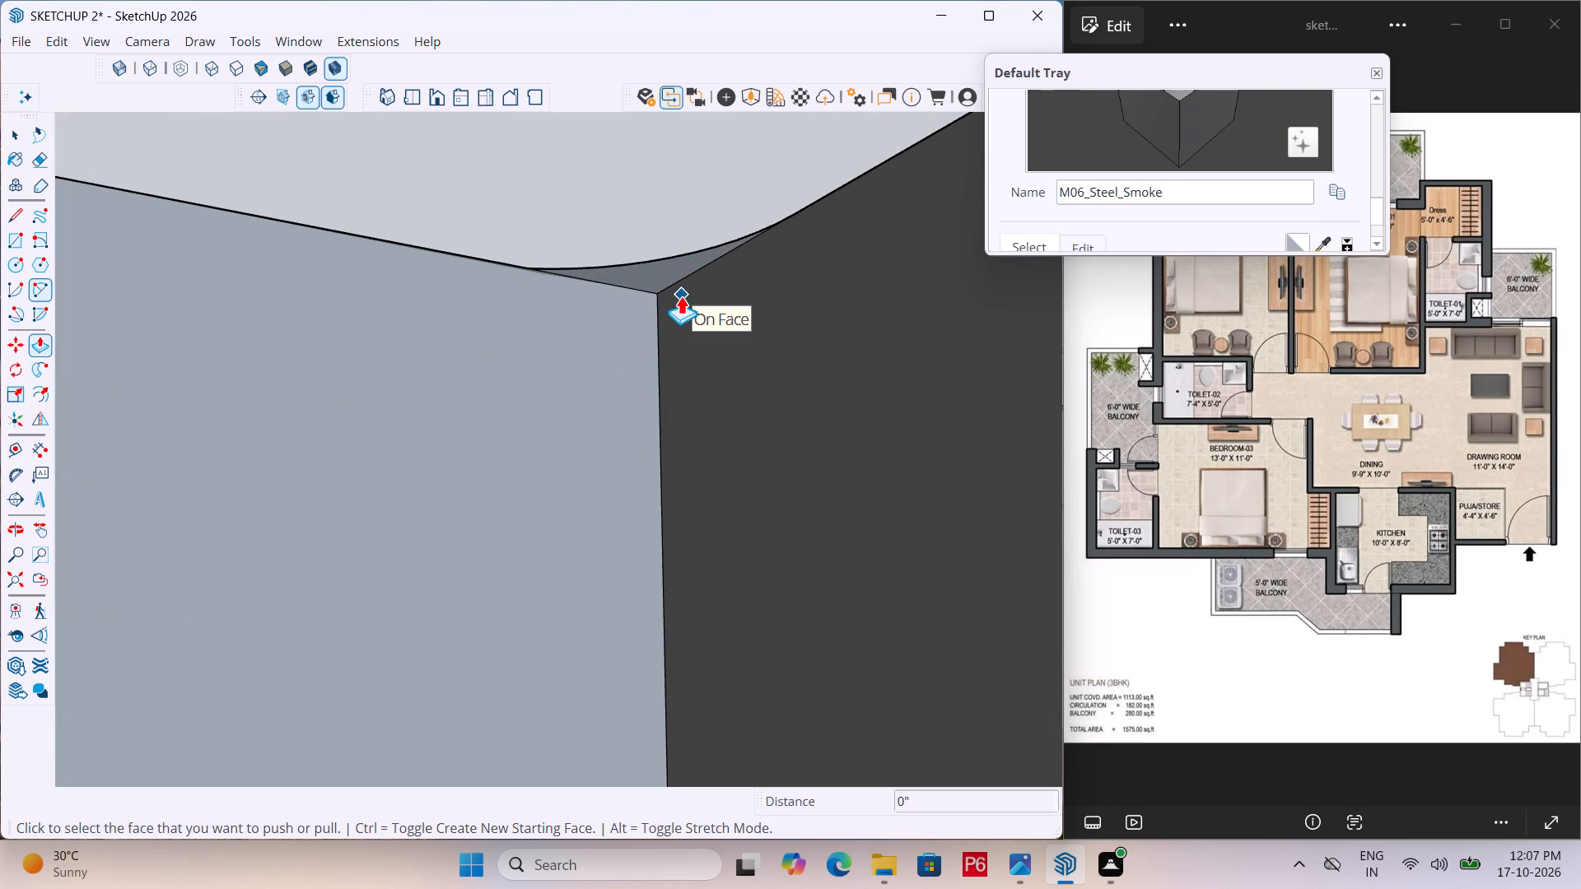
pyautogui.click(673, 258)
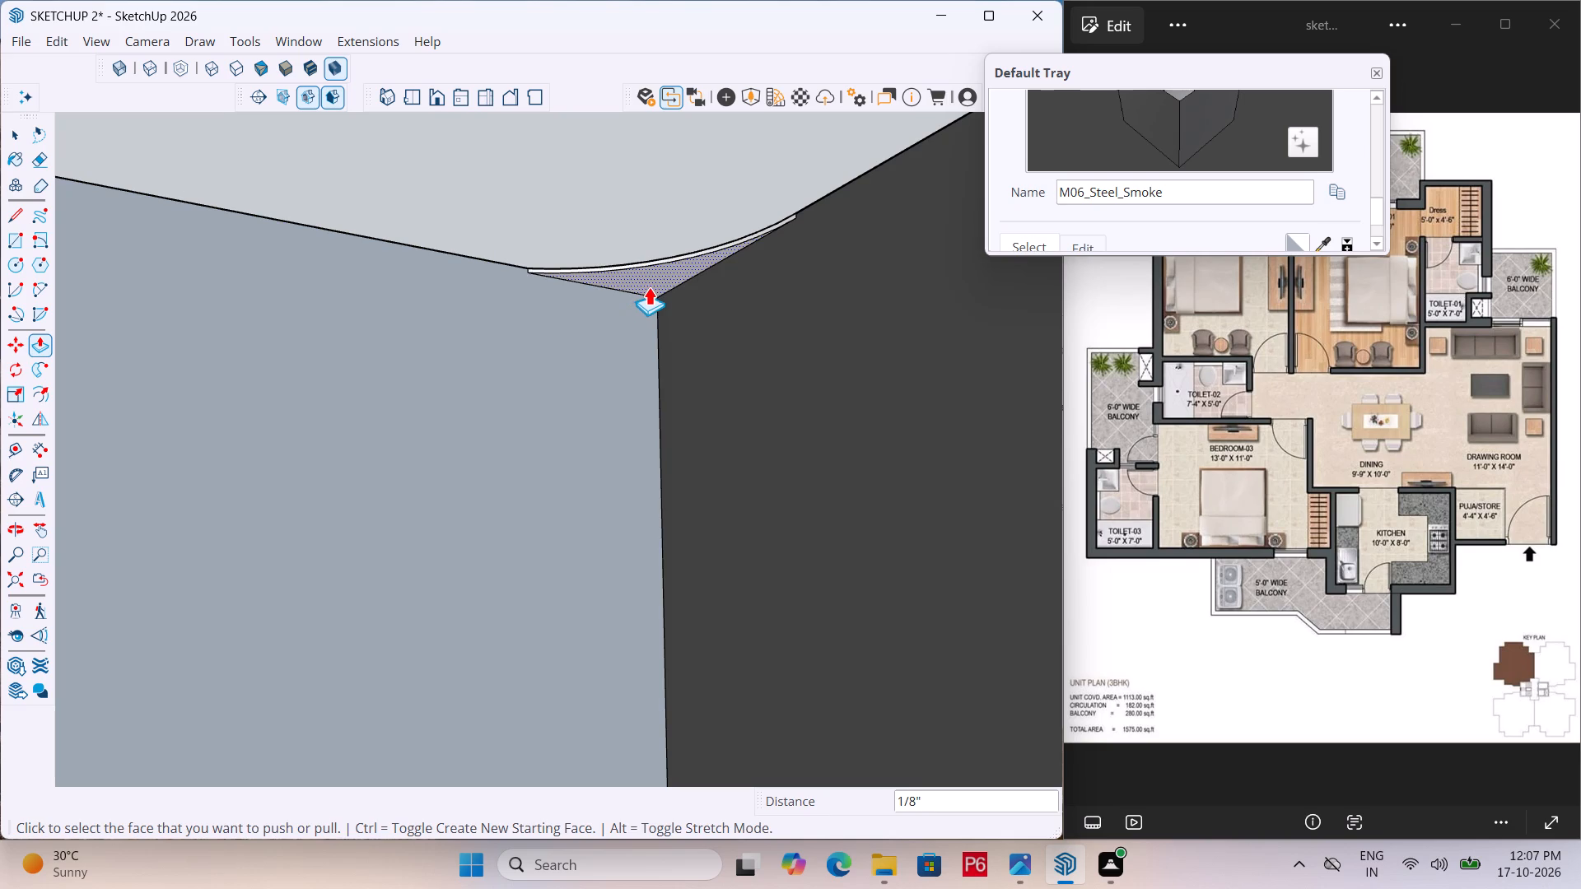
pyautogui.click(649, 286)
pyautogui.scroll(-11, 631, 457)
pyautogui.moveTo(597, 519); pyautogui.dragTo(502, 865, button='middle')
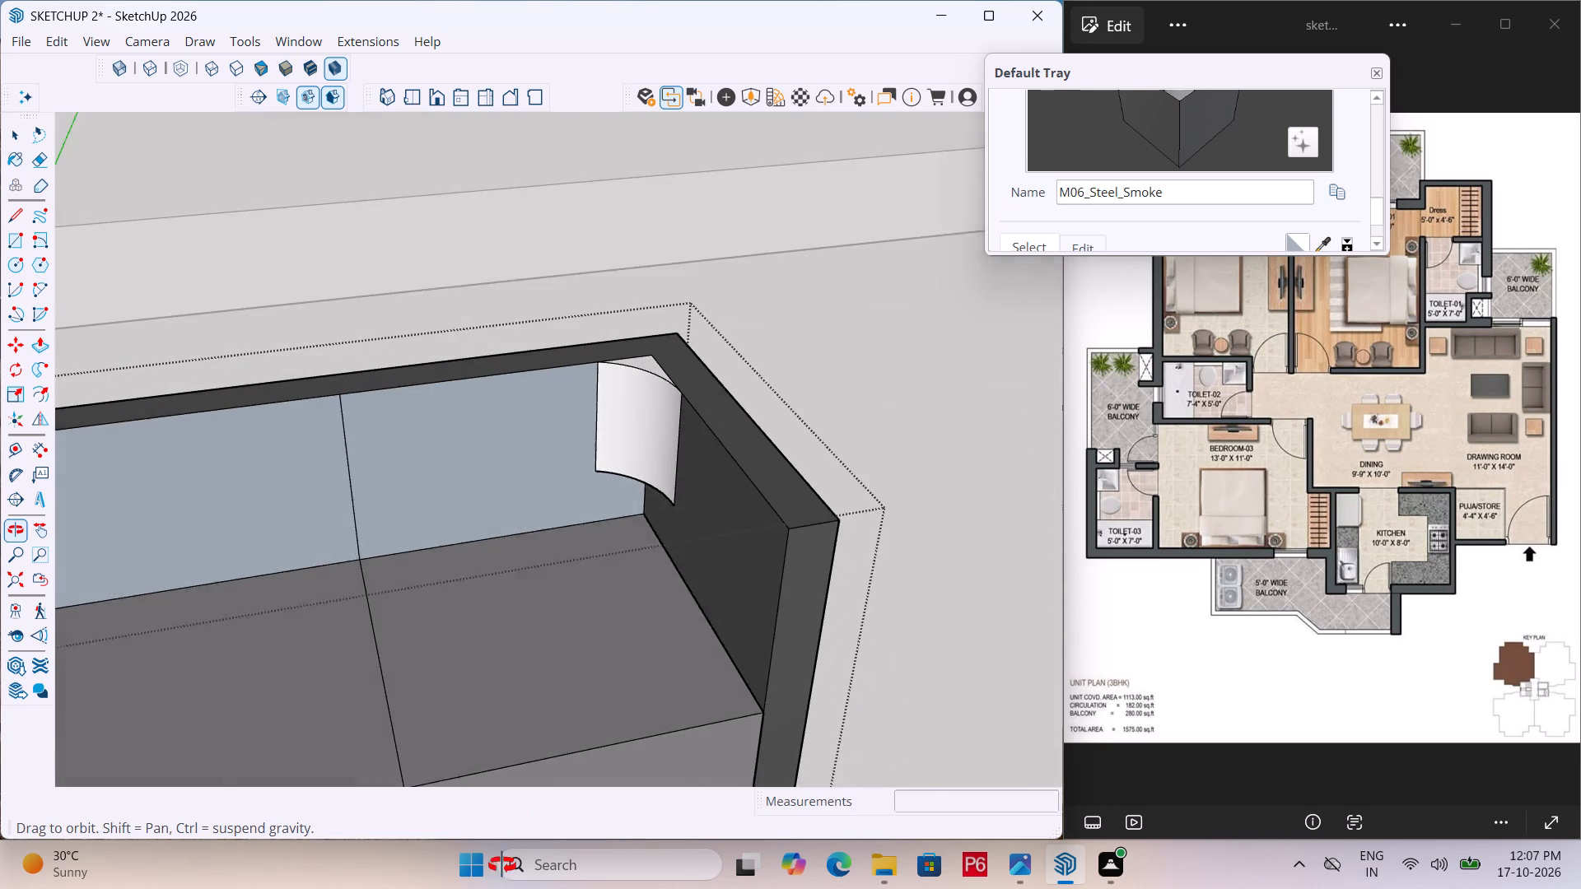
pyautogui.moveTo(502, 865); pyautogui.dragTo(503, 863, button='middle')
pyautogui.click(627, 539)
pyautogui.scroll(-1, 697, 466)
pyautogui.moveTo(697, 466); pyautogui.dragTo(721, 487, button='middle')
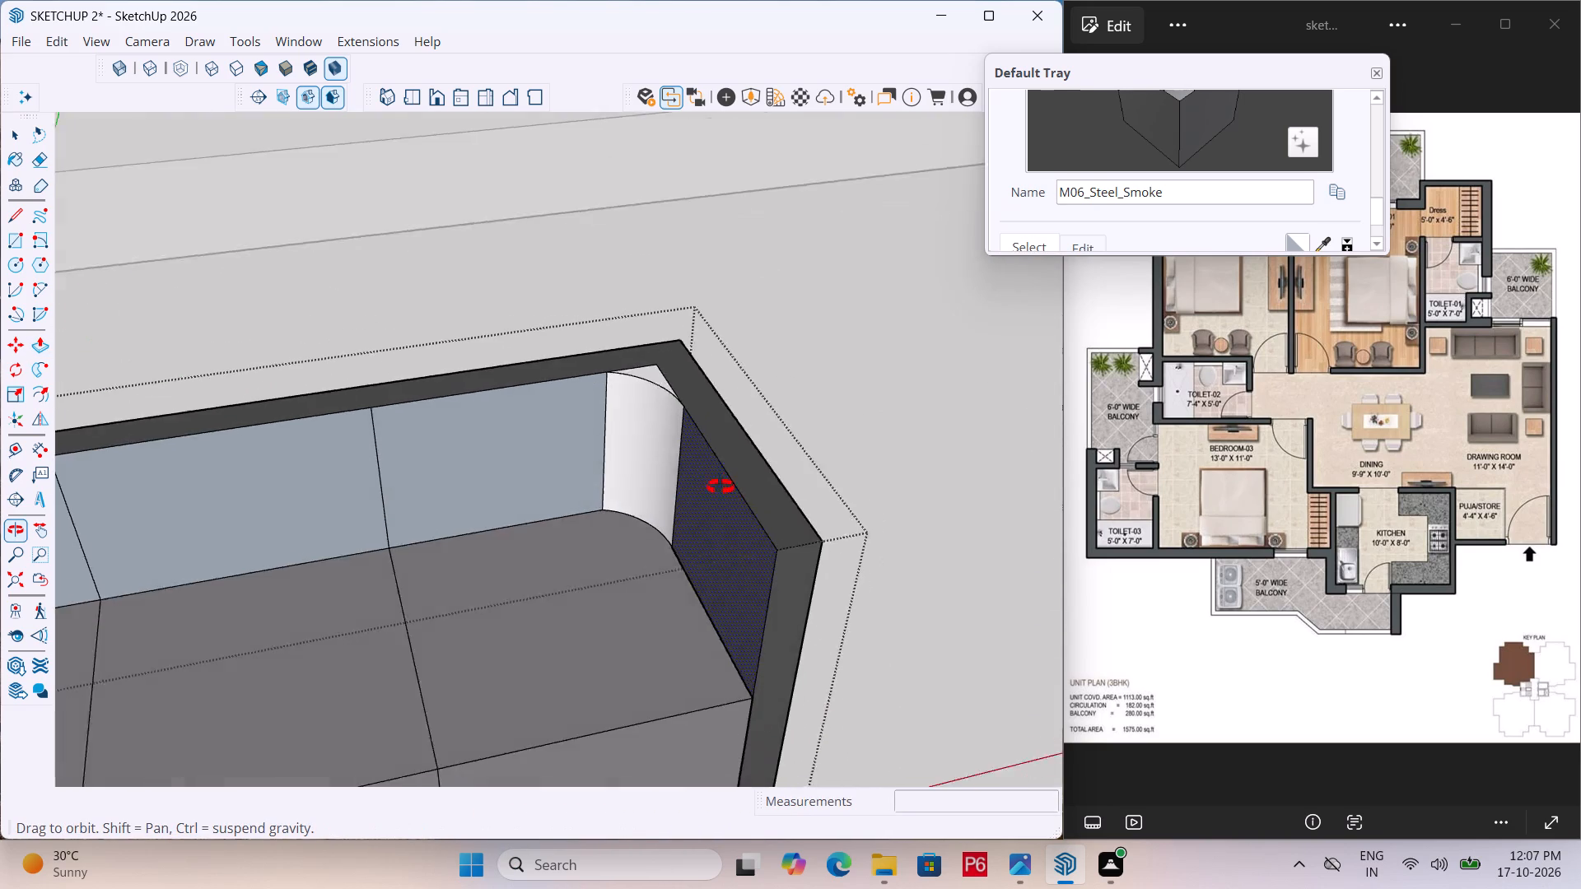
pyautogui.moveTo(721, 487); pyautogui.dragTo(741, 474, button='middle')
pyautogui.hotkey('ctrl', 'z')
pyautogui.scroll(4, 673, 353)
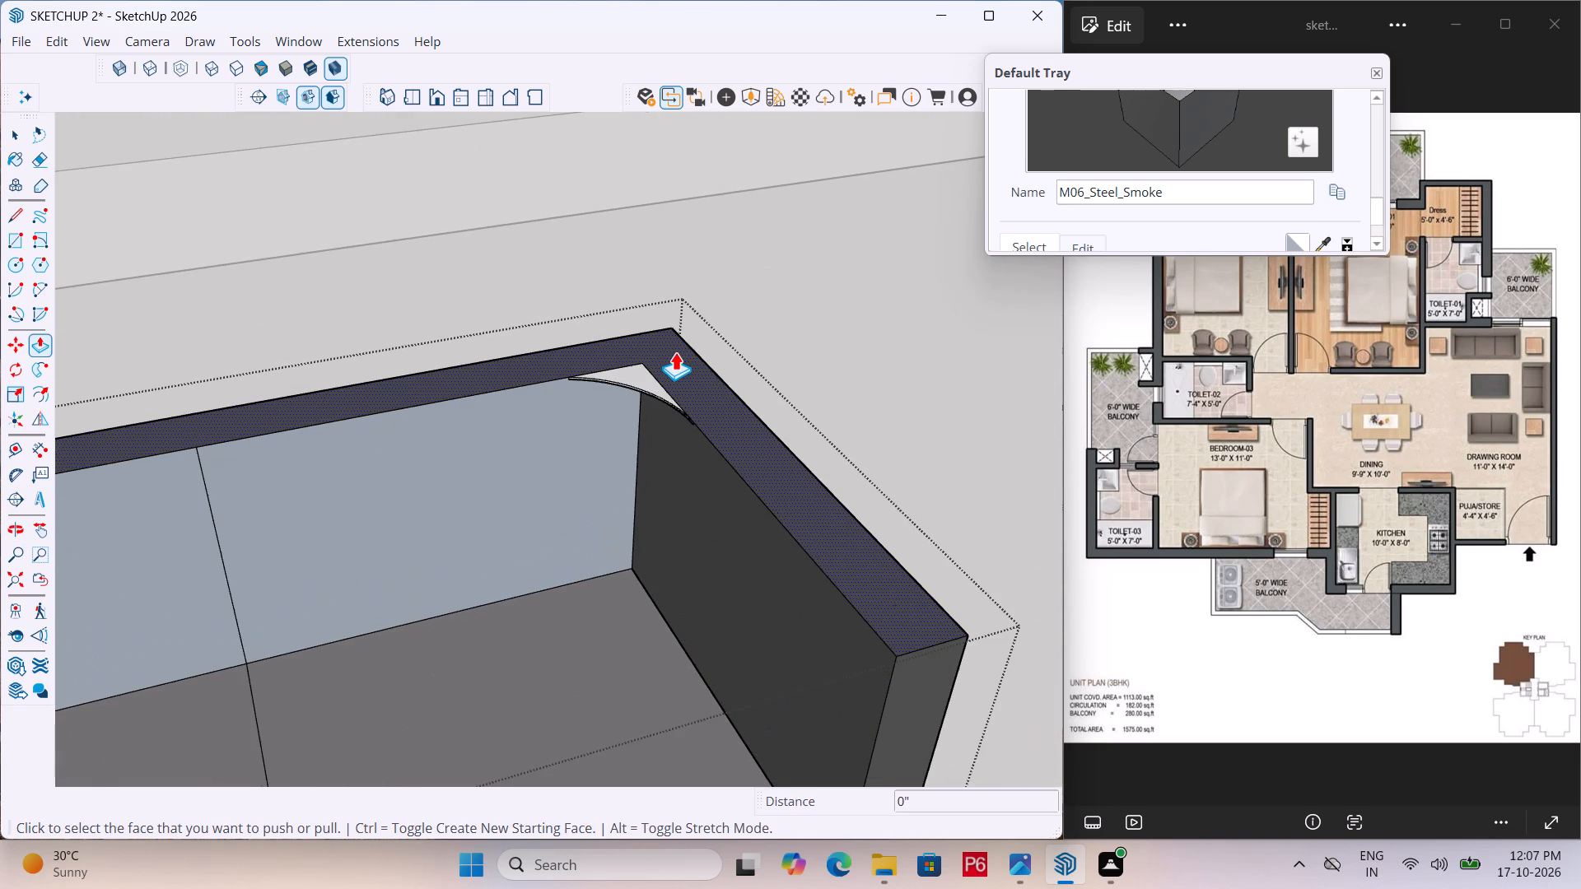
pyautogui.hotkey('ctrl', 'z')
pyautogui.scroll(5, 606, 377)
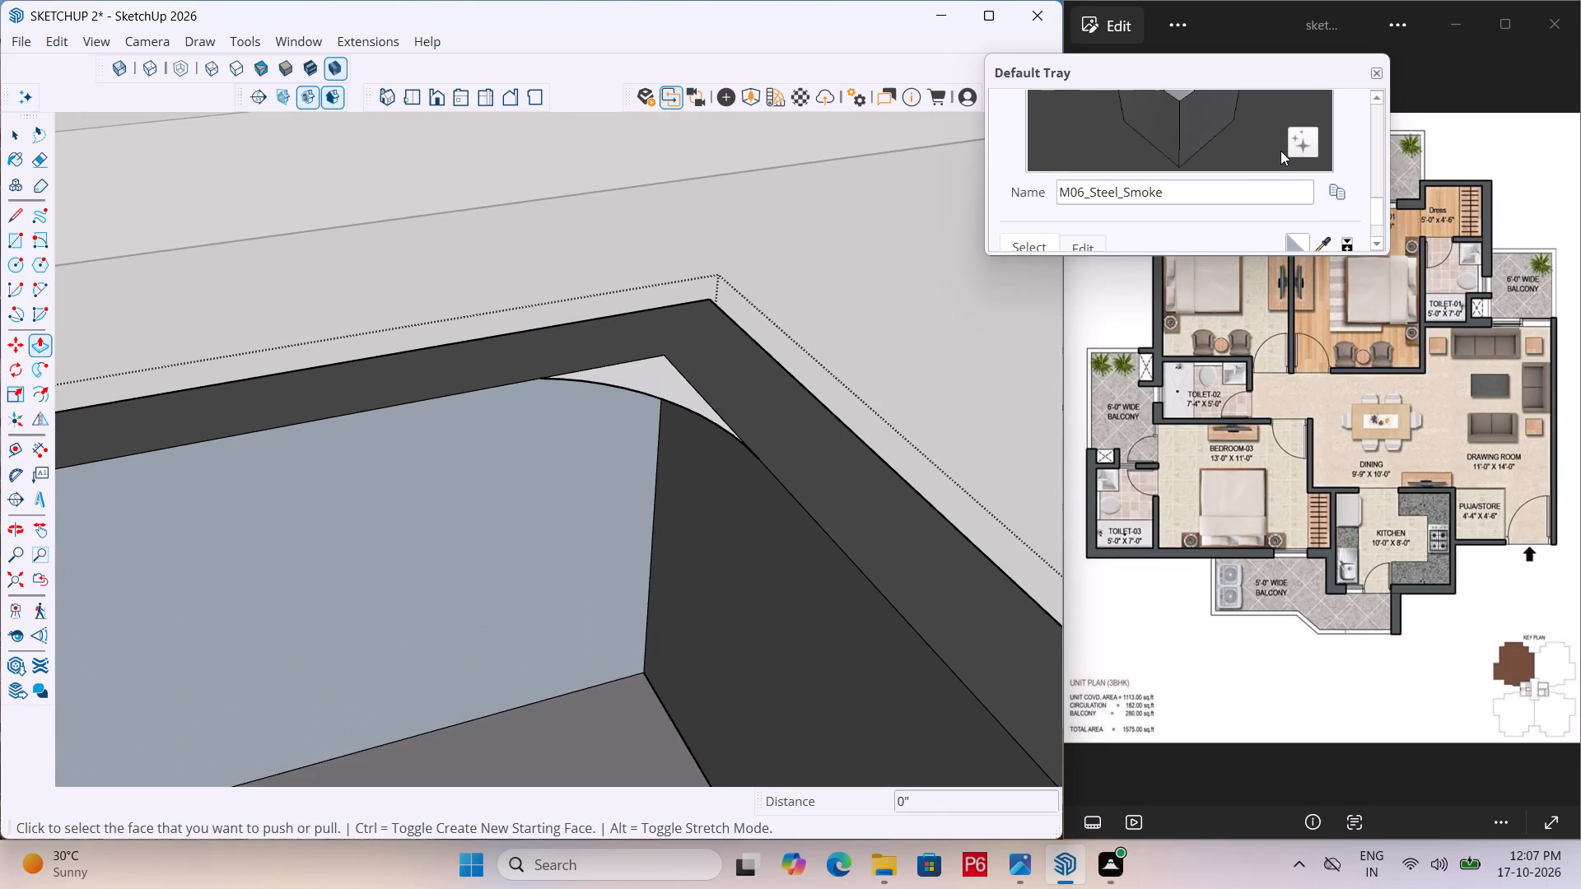
# Paint the corner face's top and underside and the adjoining inner backrest panel with M05_Graphite_Haze.
pyautogui.scroll(-2, 1181, 202)
pyautogui.click(1087, 208)
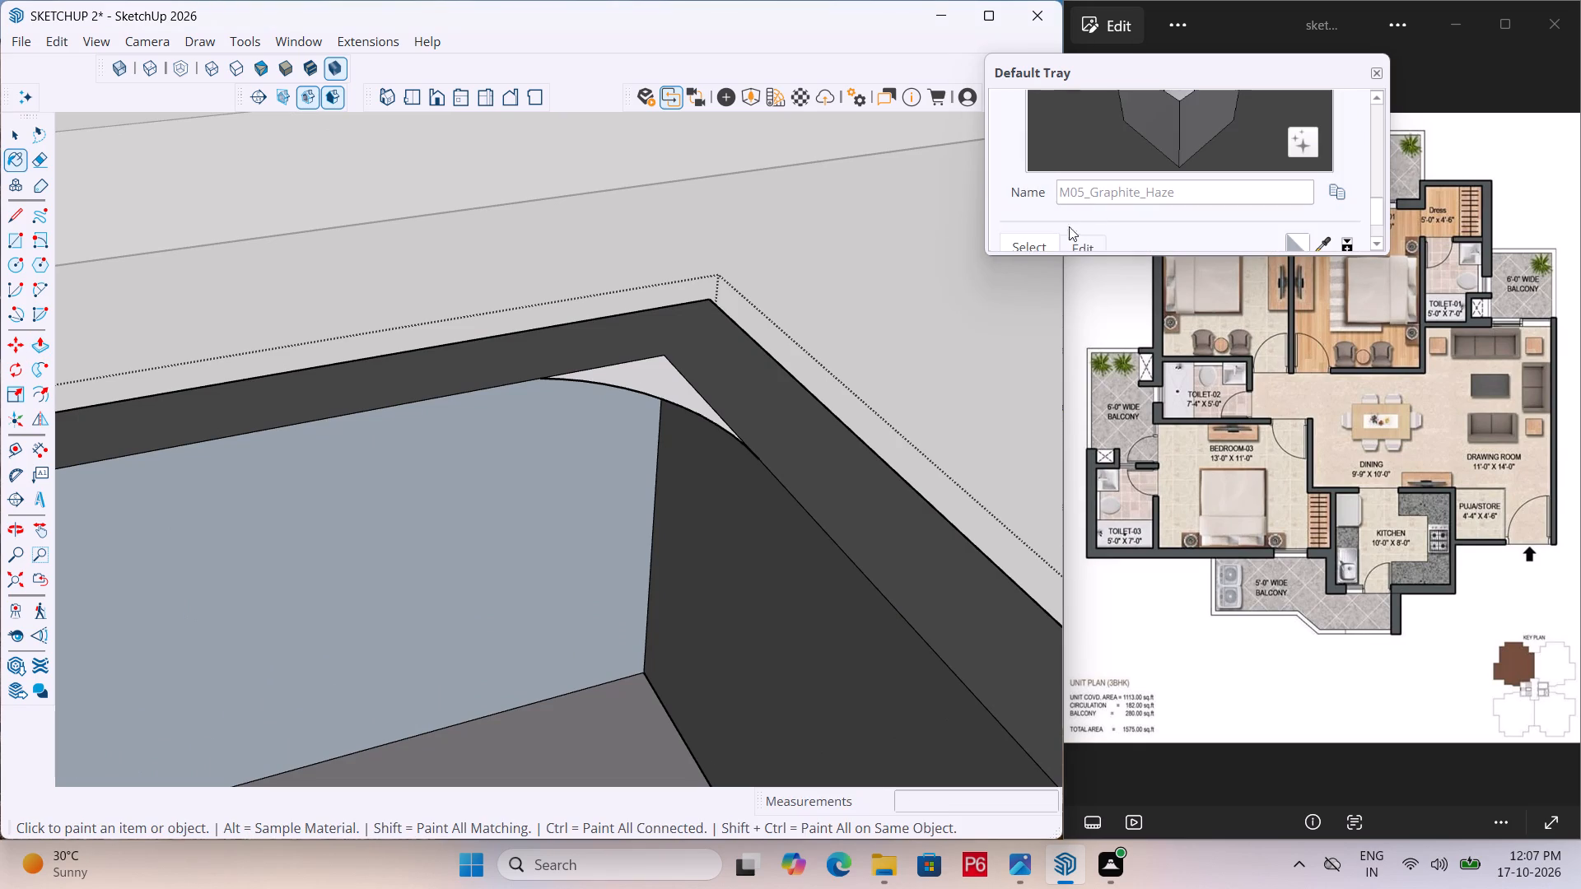
pyautogui.click(654, 386)
pyautogui.moveTo(634, 457); pyautogui.dragTo(634, 437, button='middle')
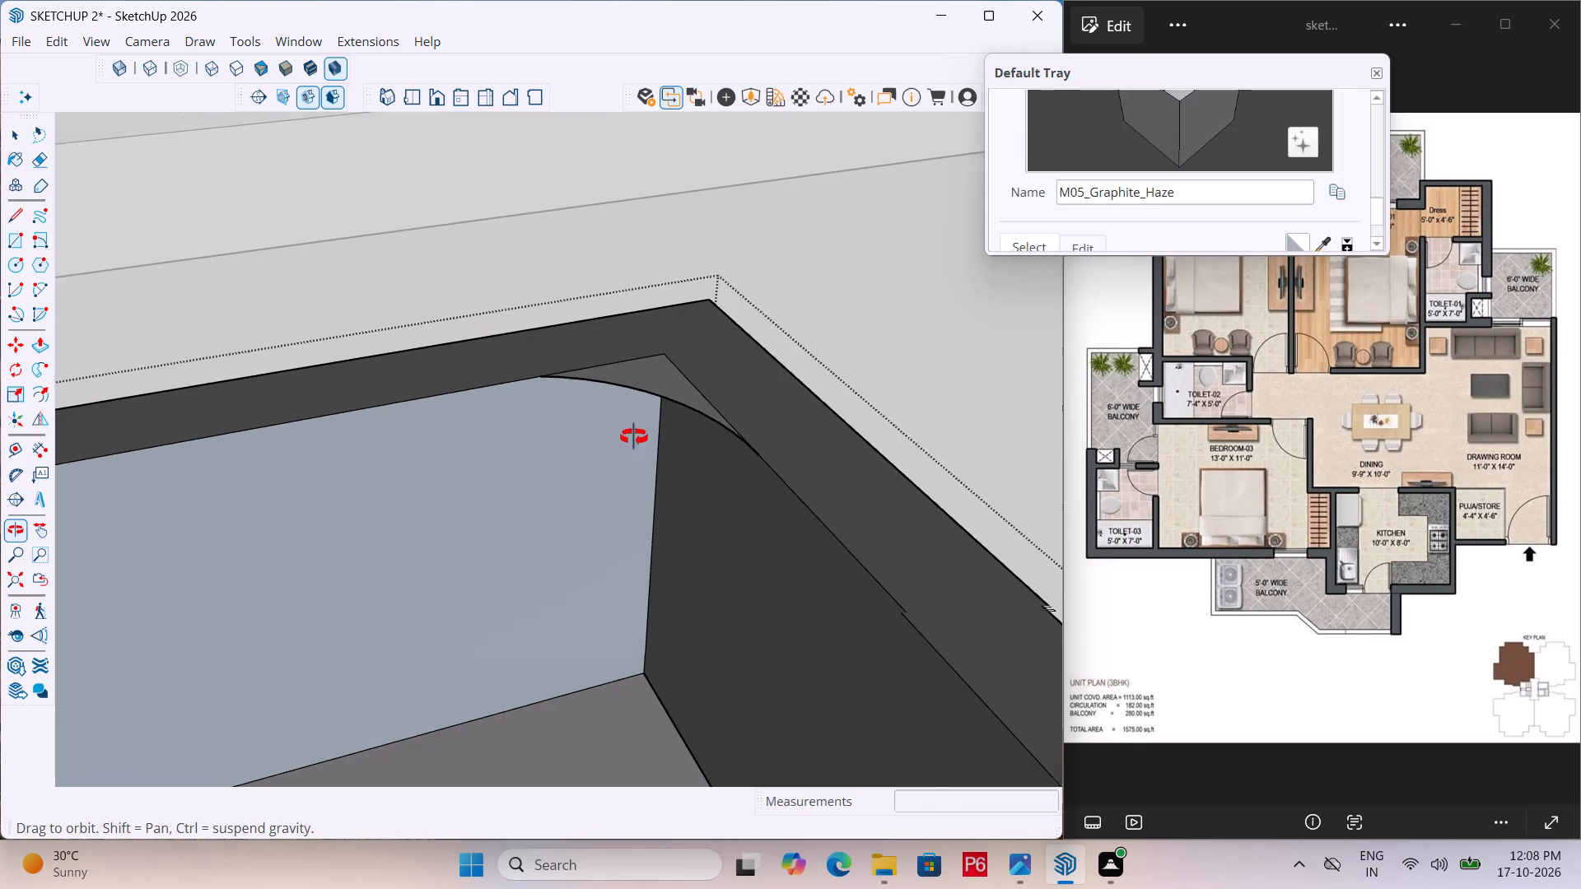
pyautogui.moveTo(634, 437); pyautogui.dragTo(644, 282, button='middle')
pyautogui.moveTo(730, 561); pyautogui.dragTo(738, 331, button='middle')
pyautogui.click(624, 332)
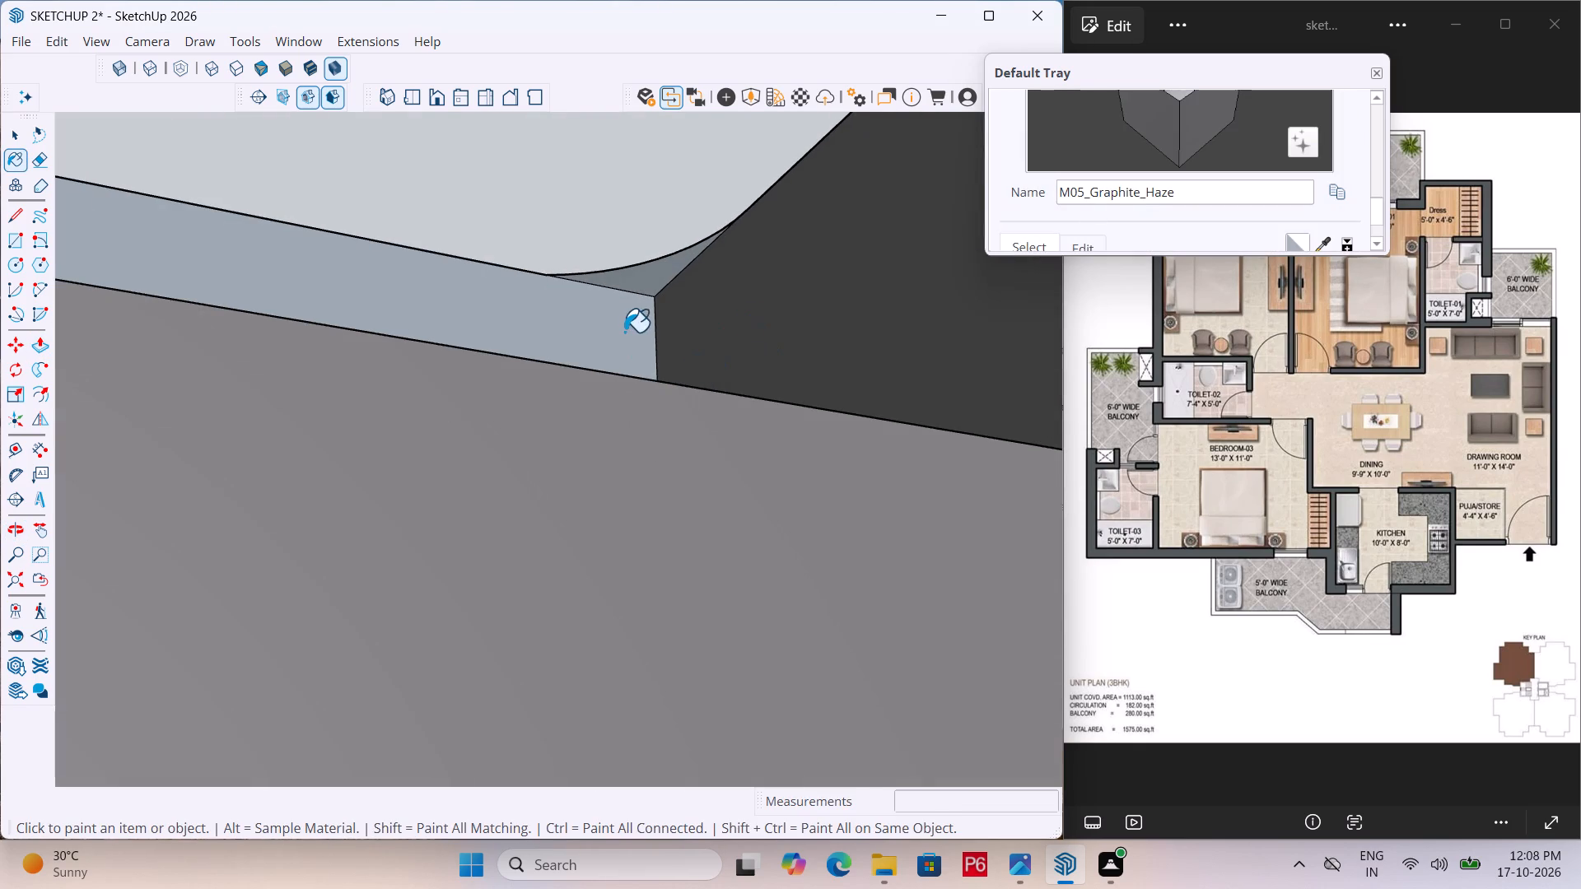
pyautogui.press('p')
pyautogui.scroll(2, 707, 468)
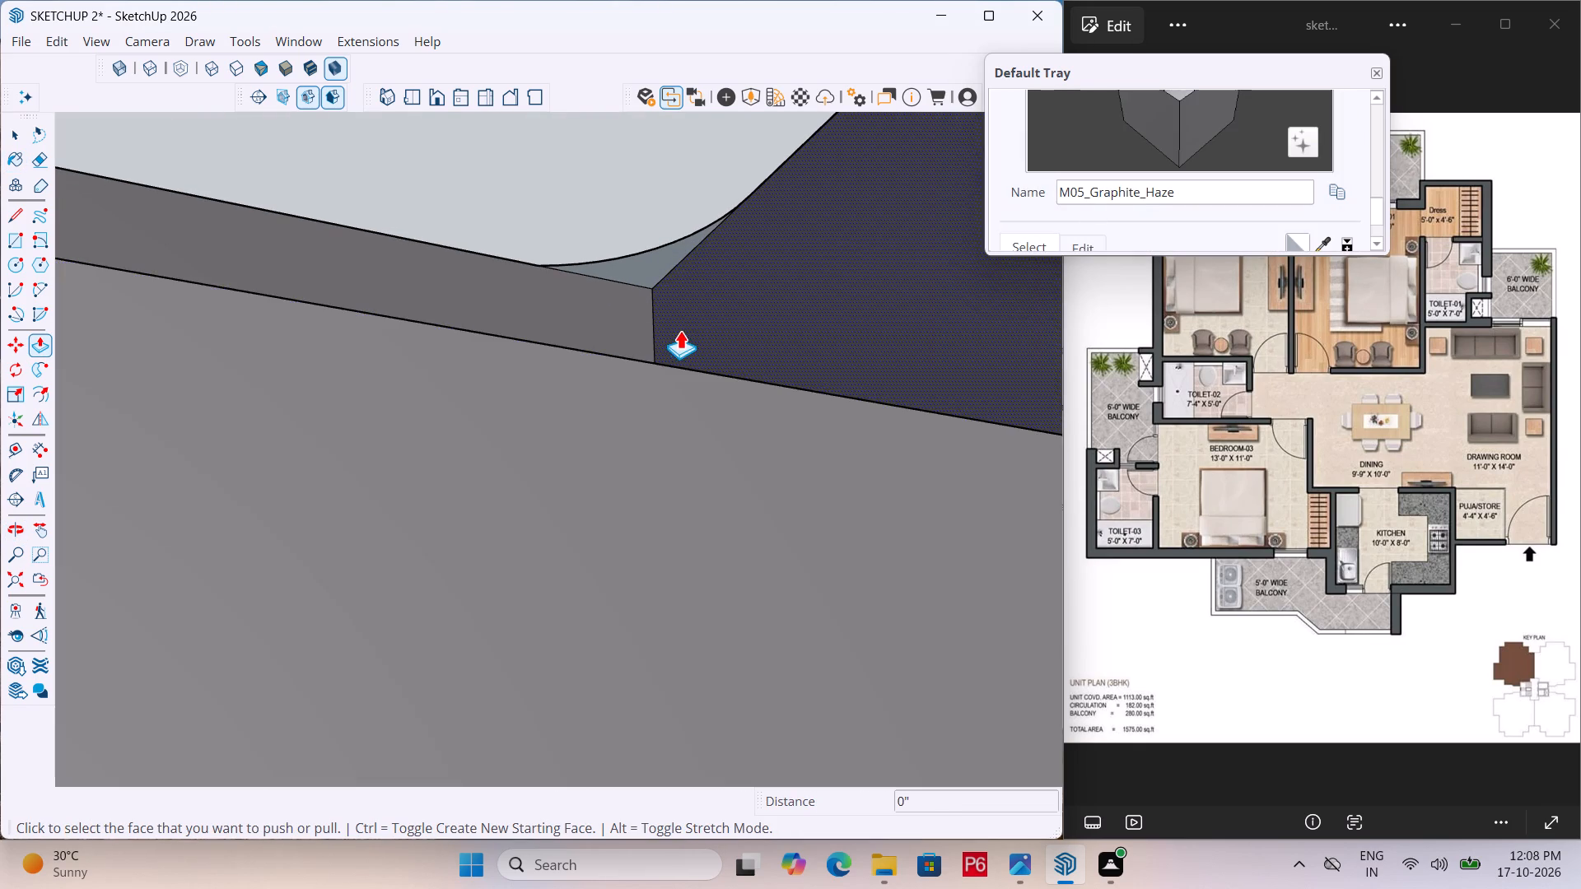
pyautogui.scroll(-1, 1142, 184)
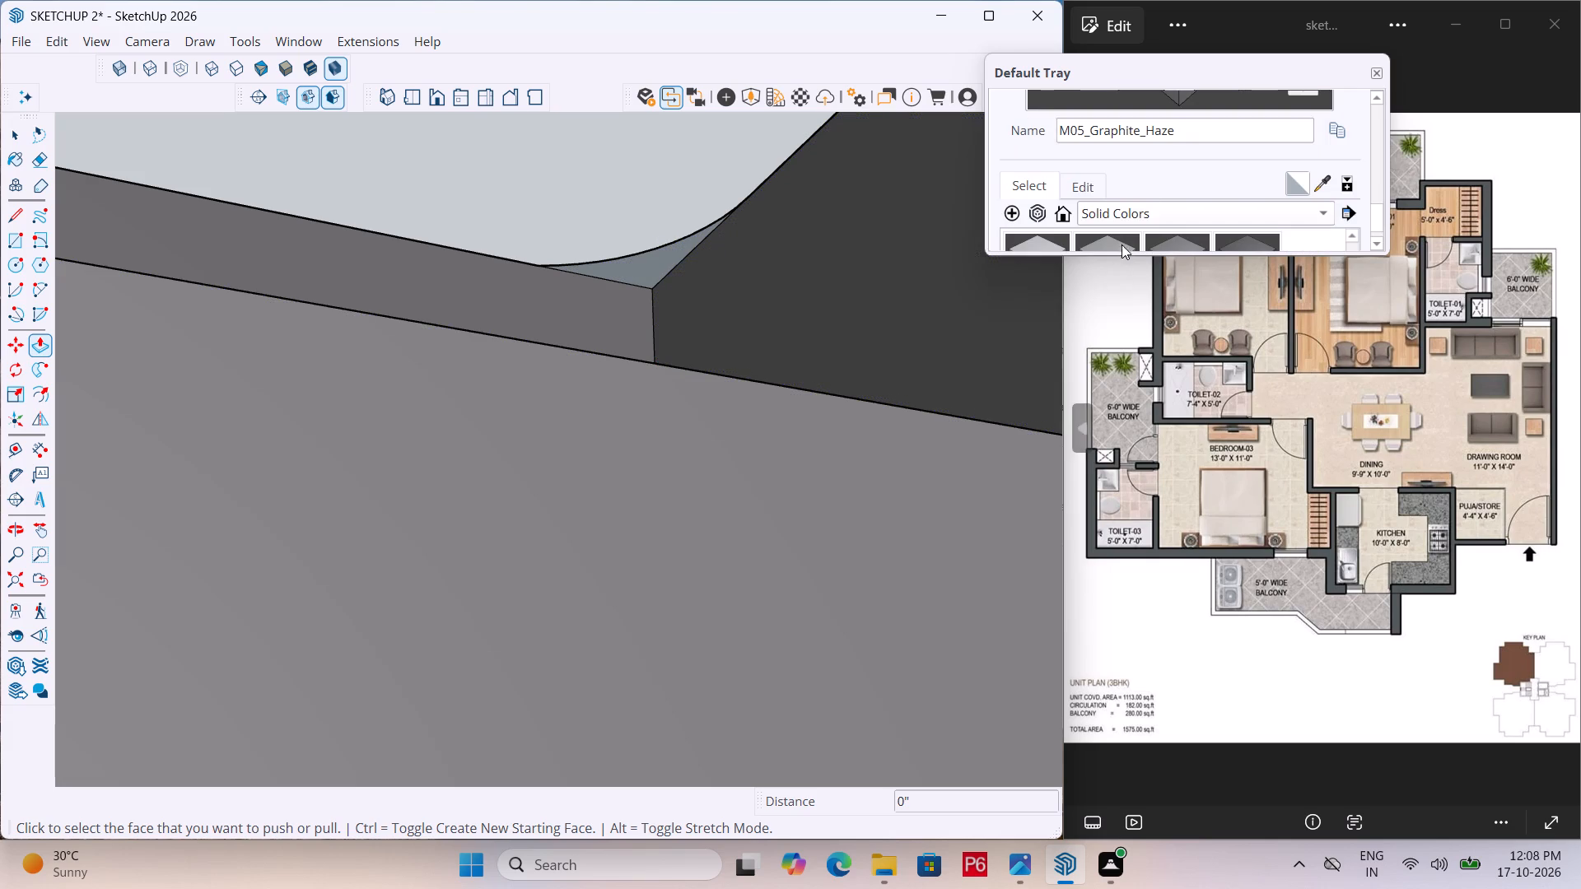
pyautogui.click(1122, 240)
pyautogui.click(674, 249)
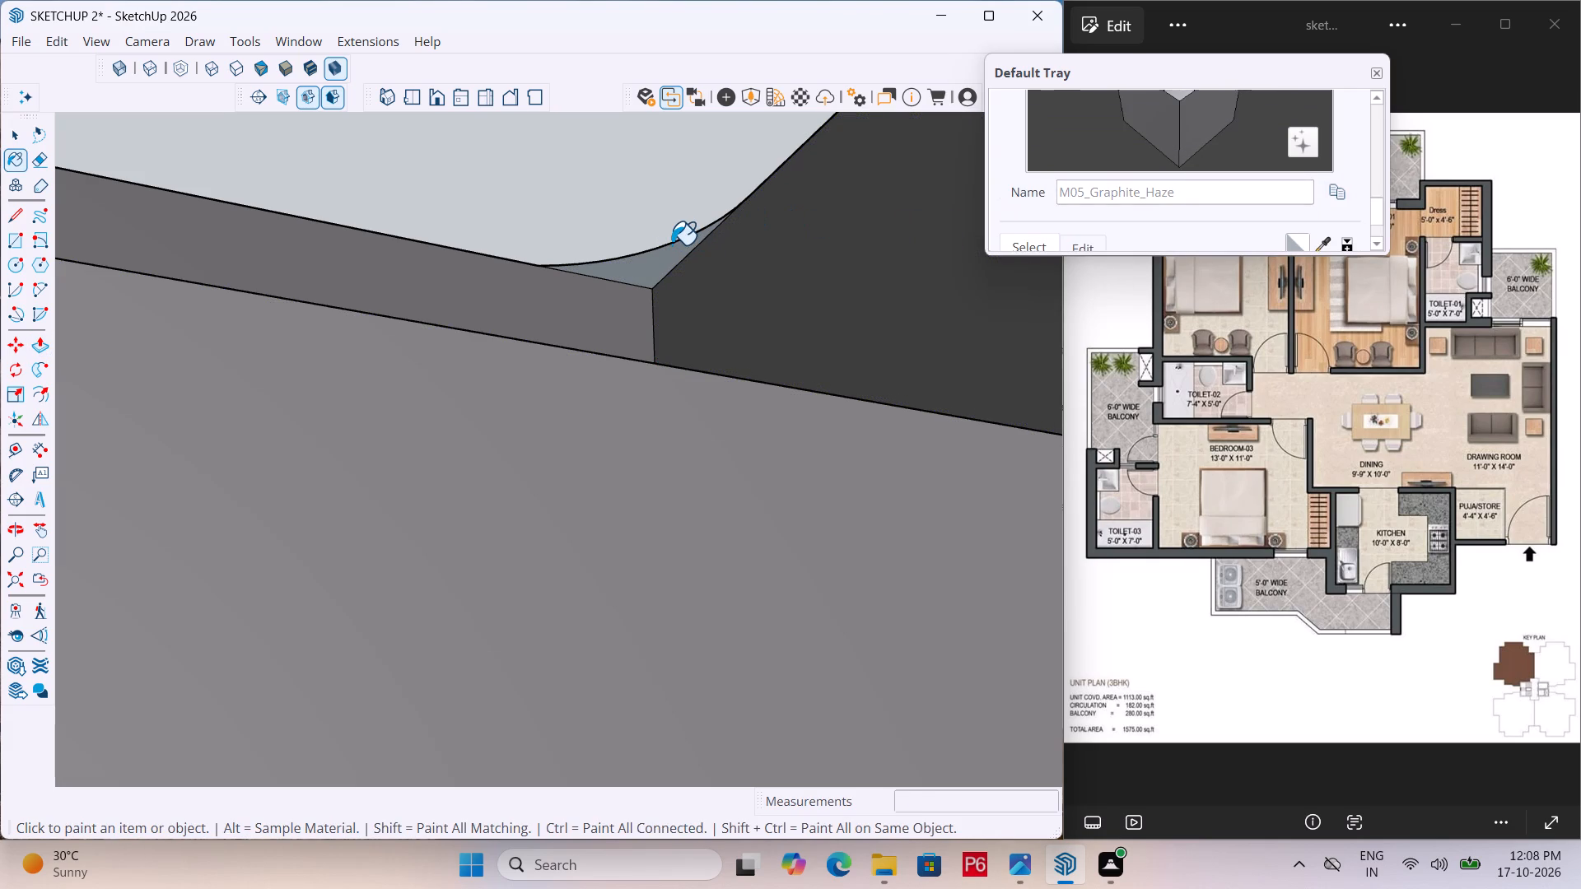
# Push/Pull the painted corner face down to the seat surface, forming a rounded inner corner.
pyautogui.press('p')
pyautogui.click(654, 253)
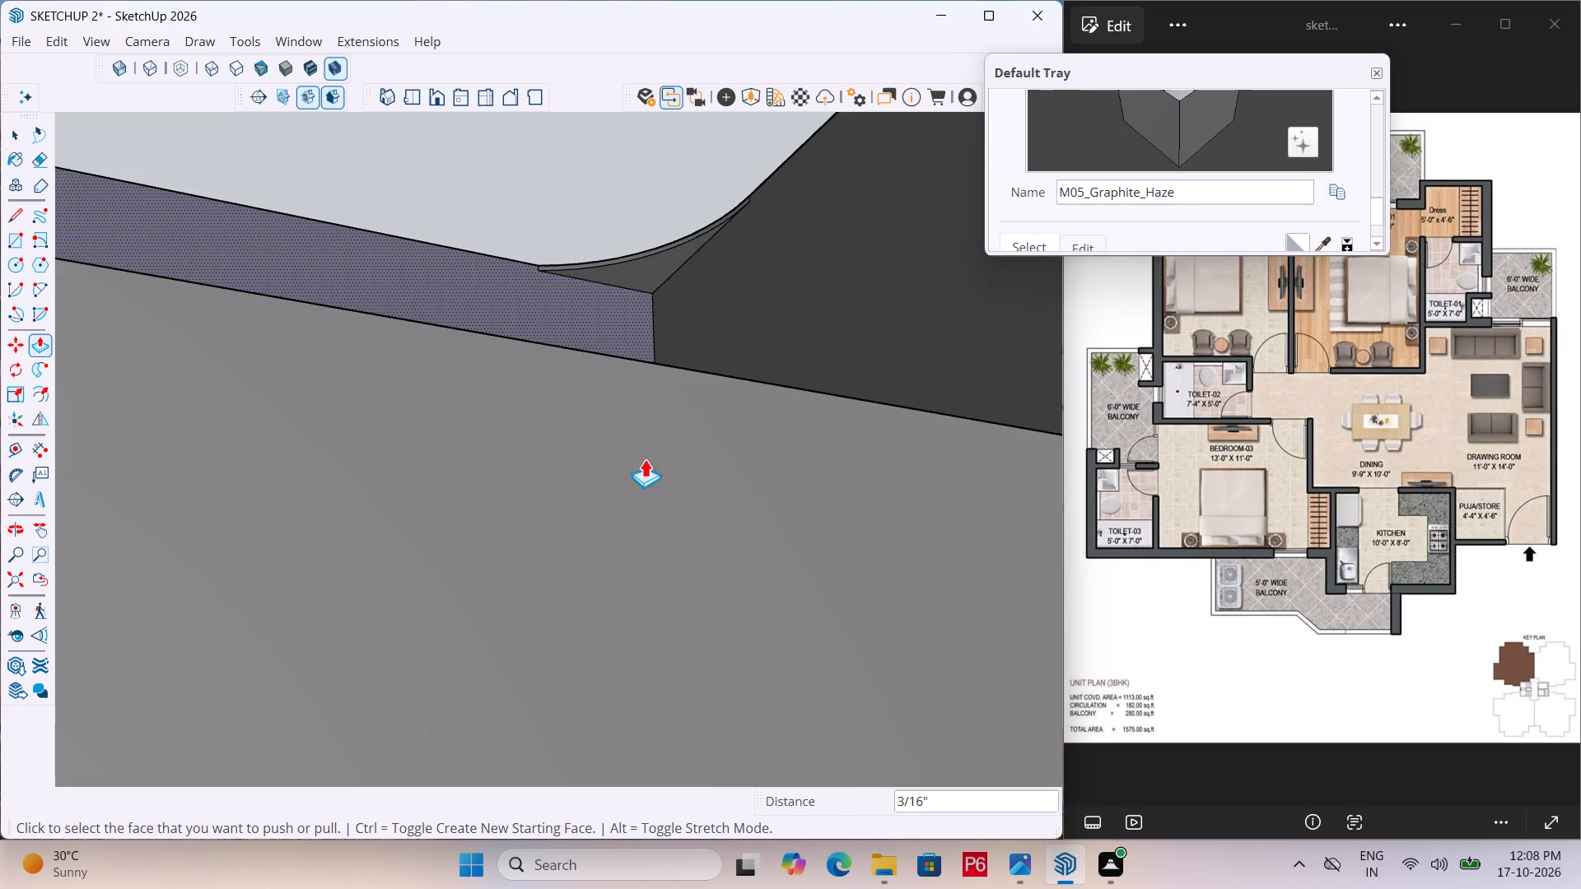
pyautogui.click(647, 266)
pyautogui.scroll(-6, 584, 264)
pyautogui.moveTo(573, 282); pyautogui.dragTo(575, 282, button='middle')
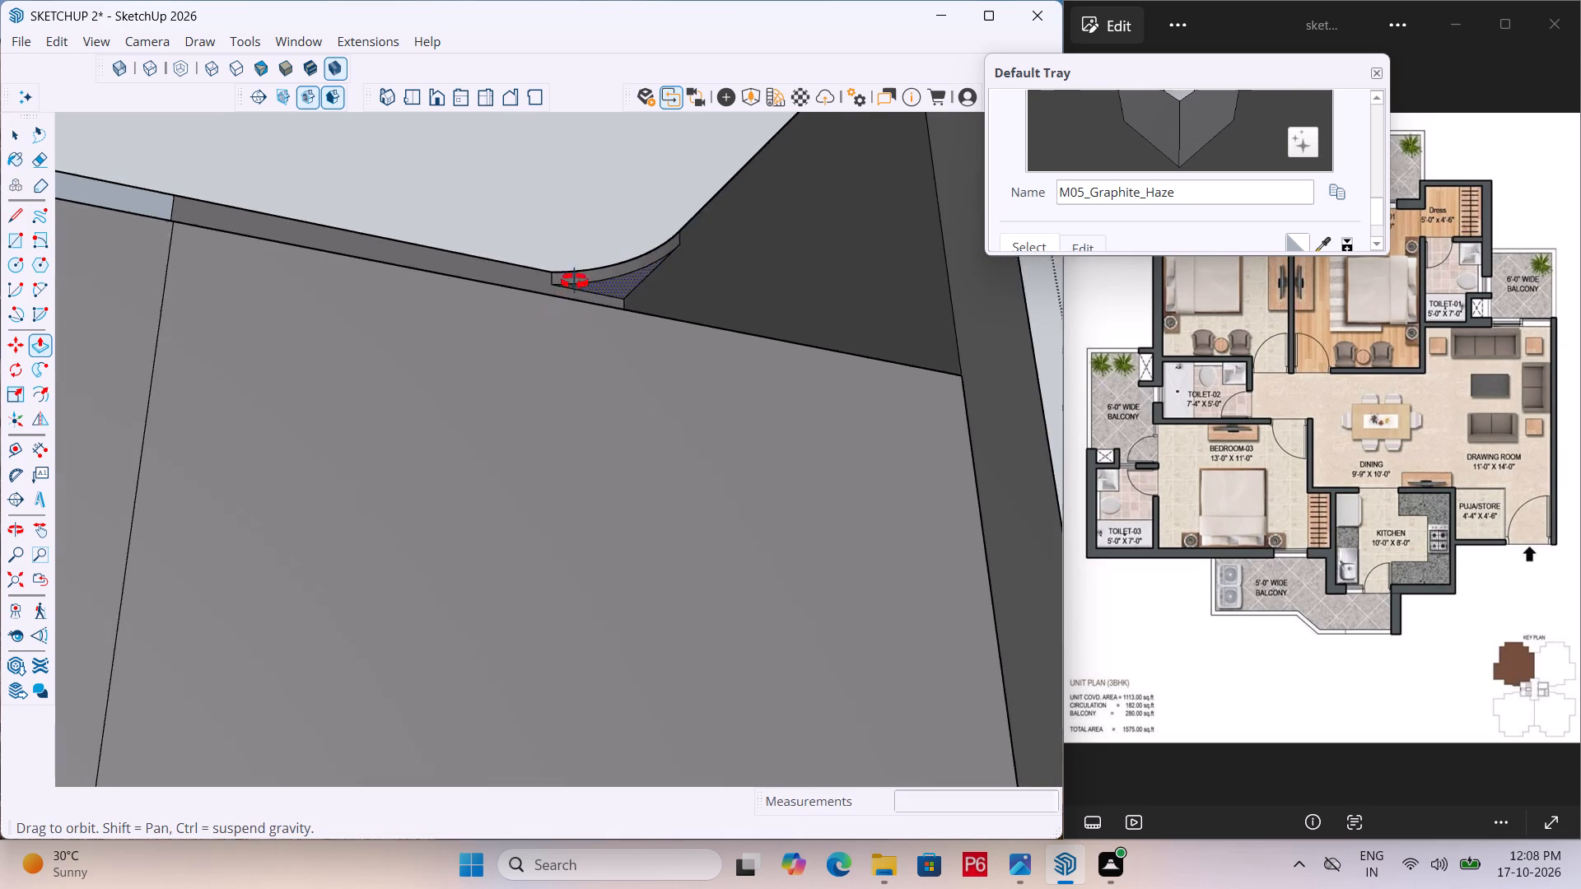
pyautogui.moveTo(575, 282); pyautogui.dragTo(470, 647, button='middle')
pyautogui.scroll(-1, 550, 359)
pyautogui.scroll(1, 470, 647)
pyautogui.moveTo(506, 637); pyautogui.dragTo(514, 621)
# Draw a two-point arc across the frame's opposite inner back corner, joining the armrest's and backrest's inner top edges.
pyautogui.scroll(-5, 574, 483)
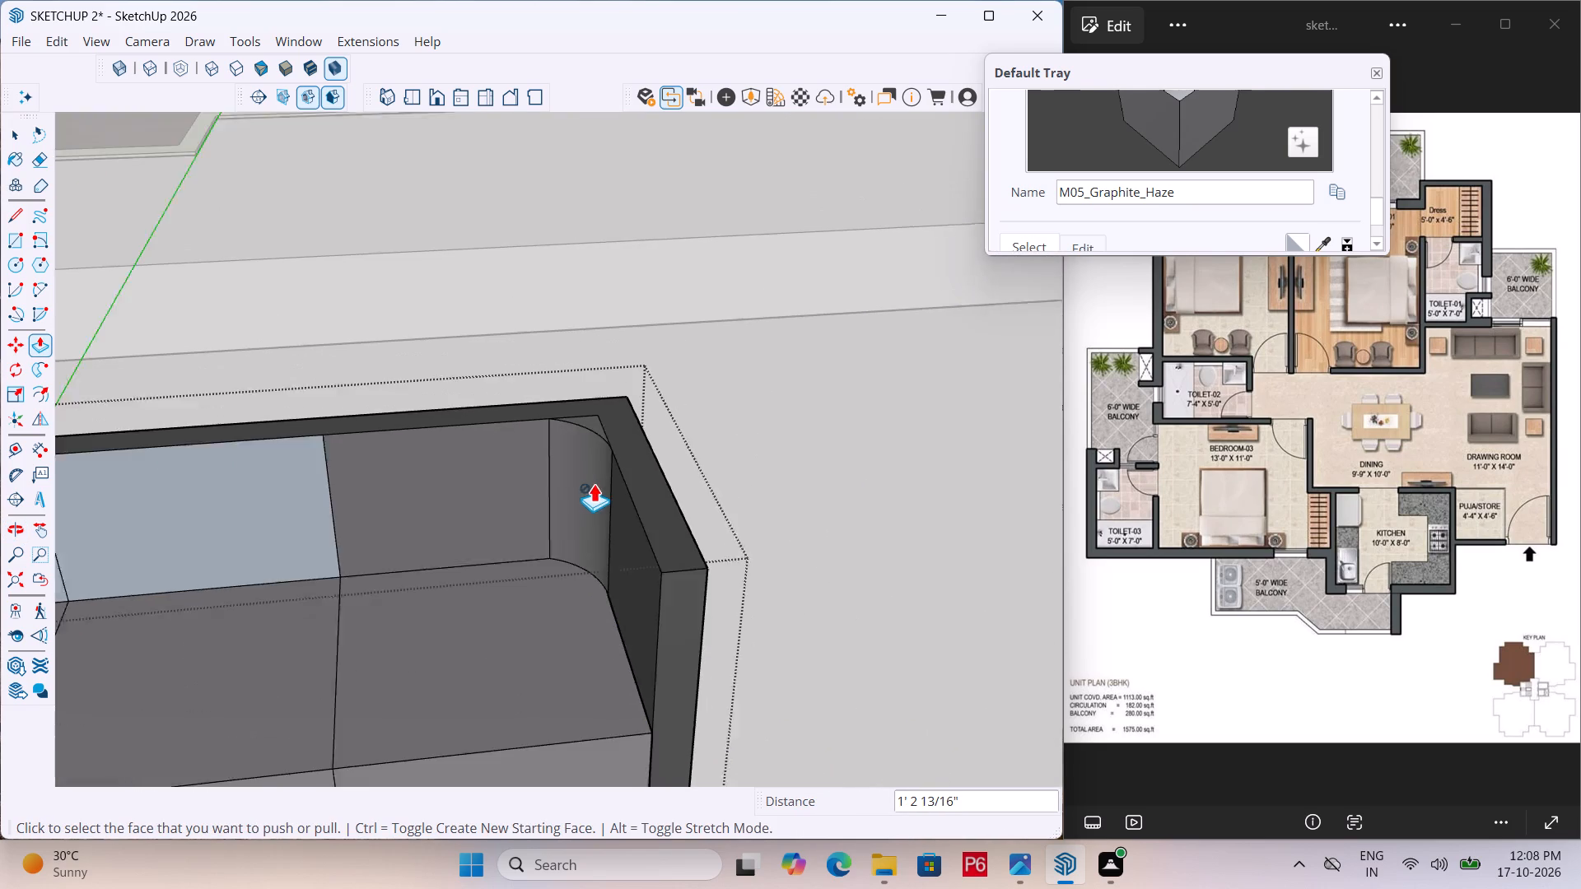
pyautogui.scroll(-2, 594, 483)
pyautogui.moveTo(590, 427); pyautogui.dragTo(615, 479, button='middle')
pyautogui.moveTo(558, 421); pyautogui.dragTo(479, 524, button='middle')
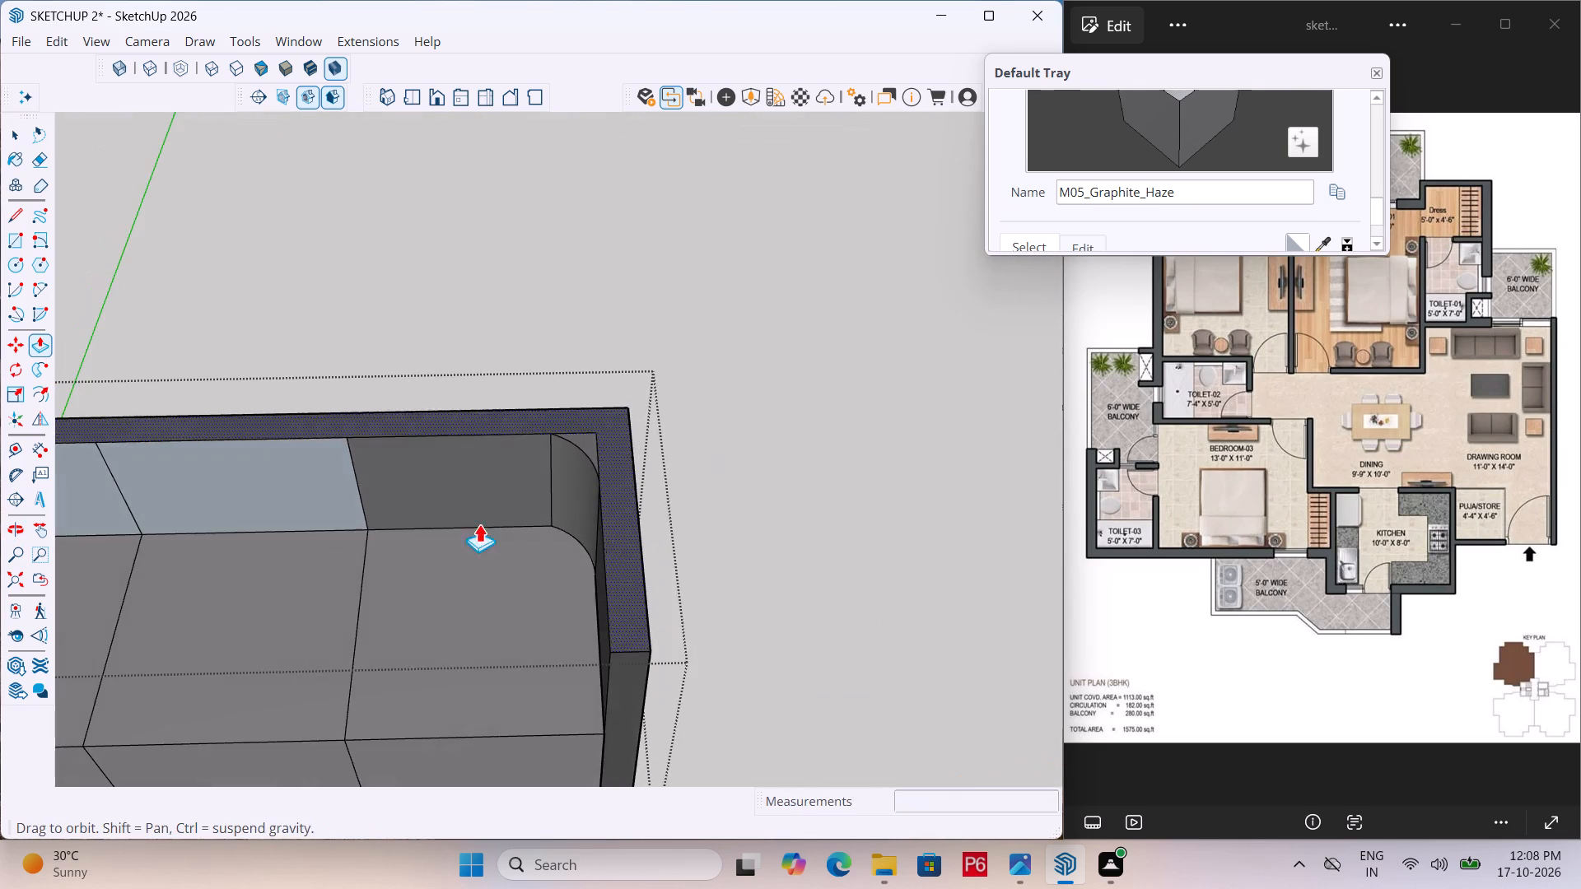
pyautogui.scroll(-5, 758, 403)
pyautogui.moveTo(683, 462); pyautogui.dragTo(512, 470, button='middle')
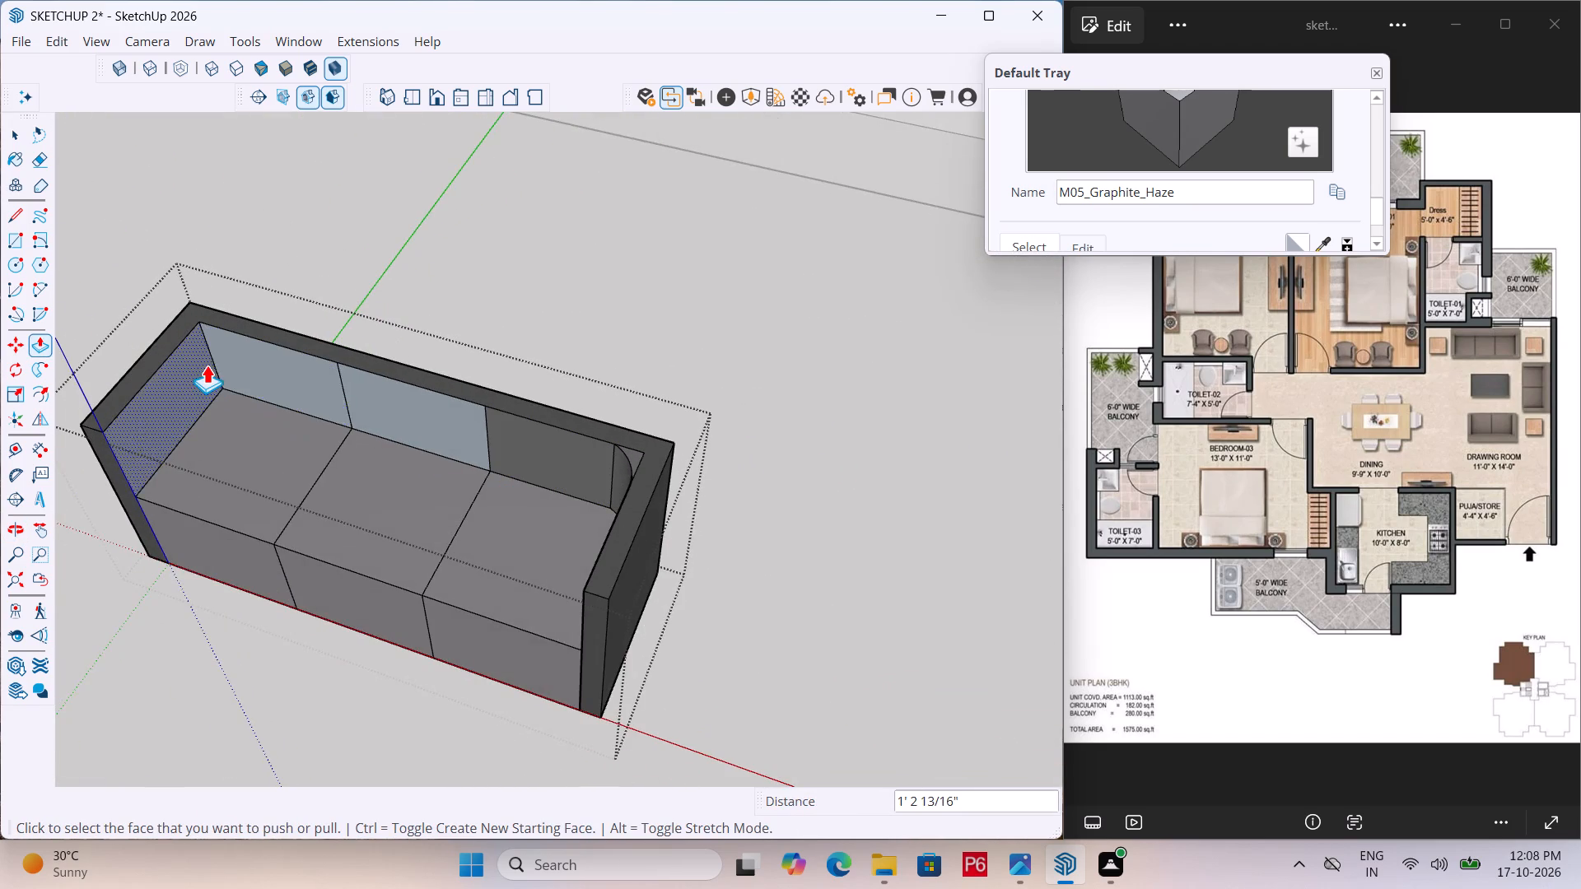
pyautogui.scroll(5, 202, 355)
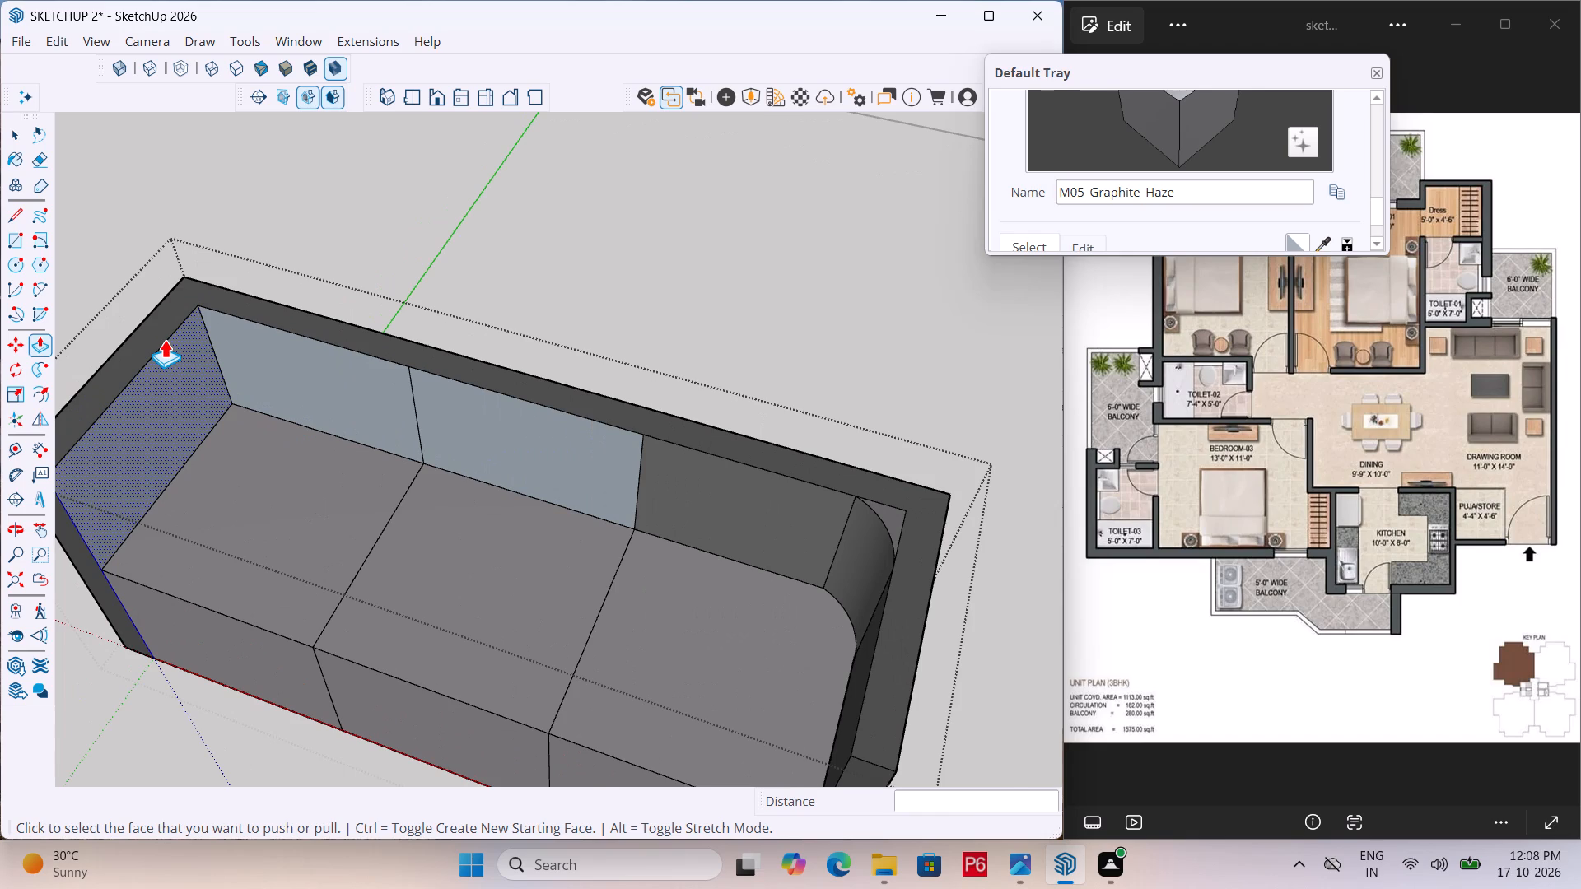
pyautogui.write('SA')
pyautogui.click(166, 338)
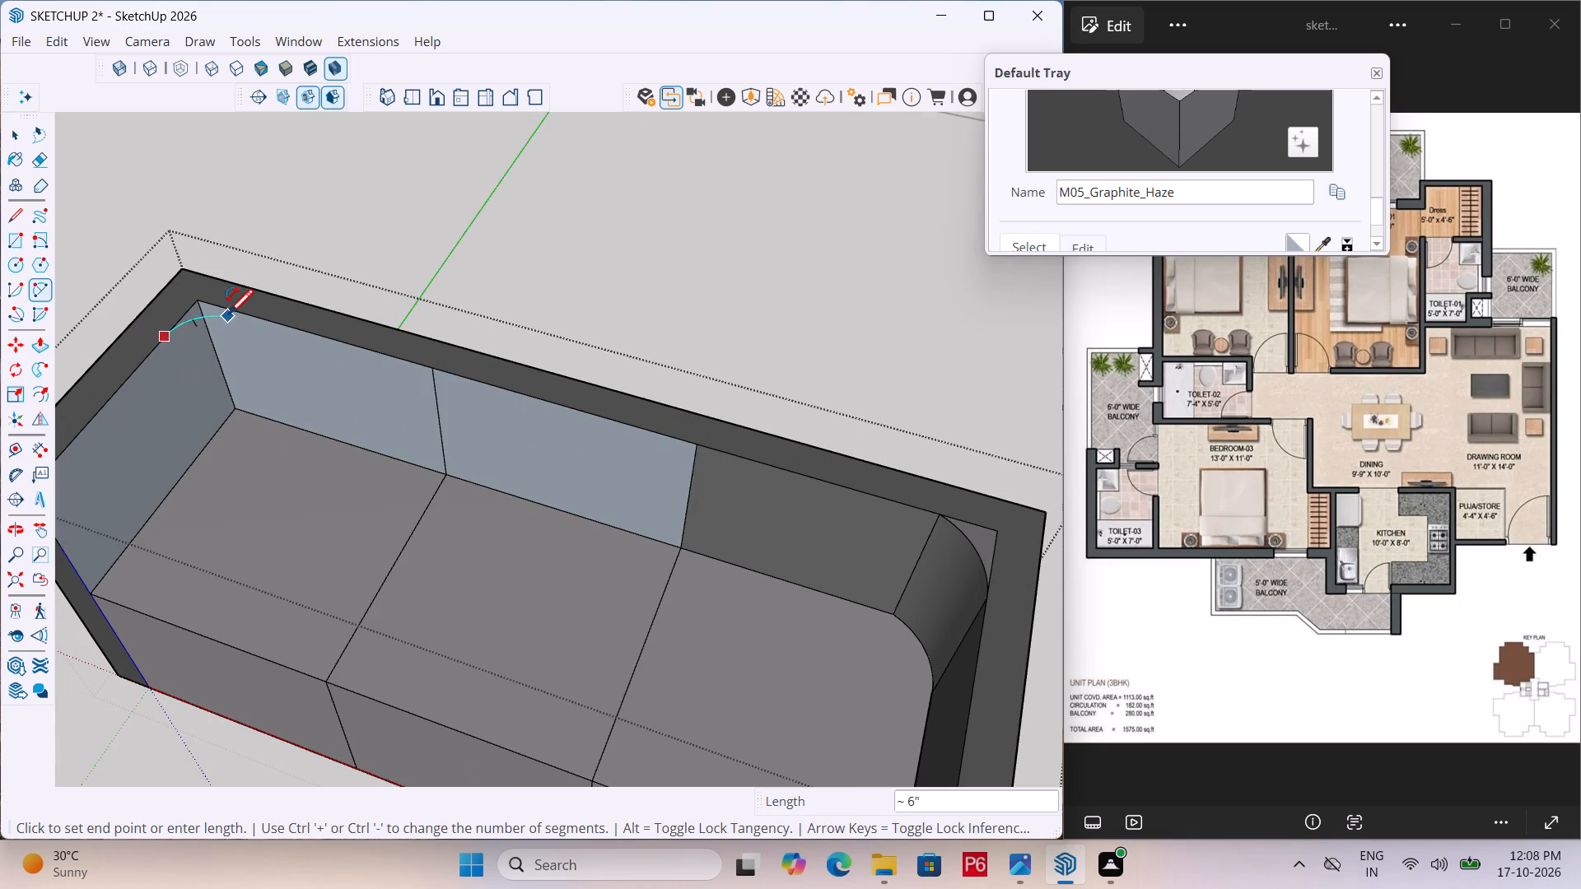
pyautogui.click(236, 314)
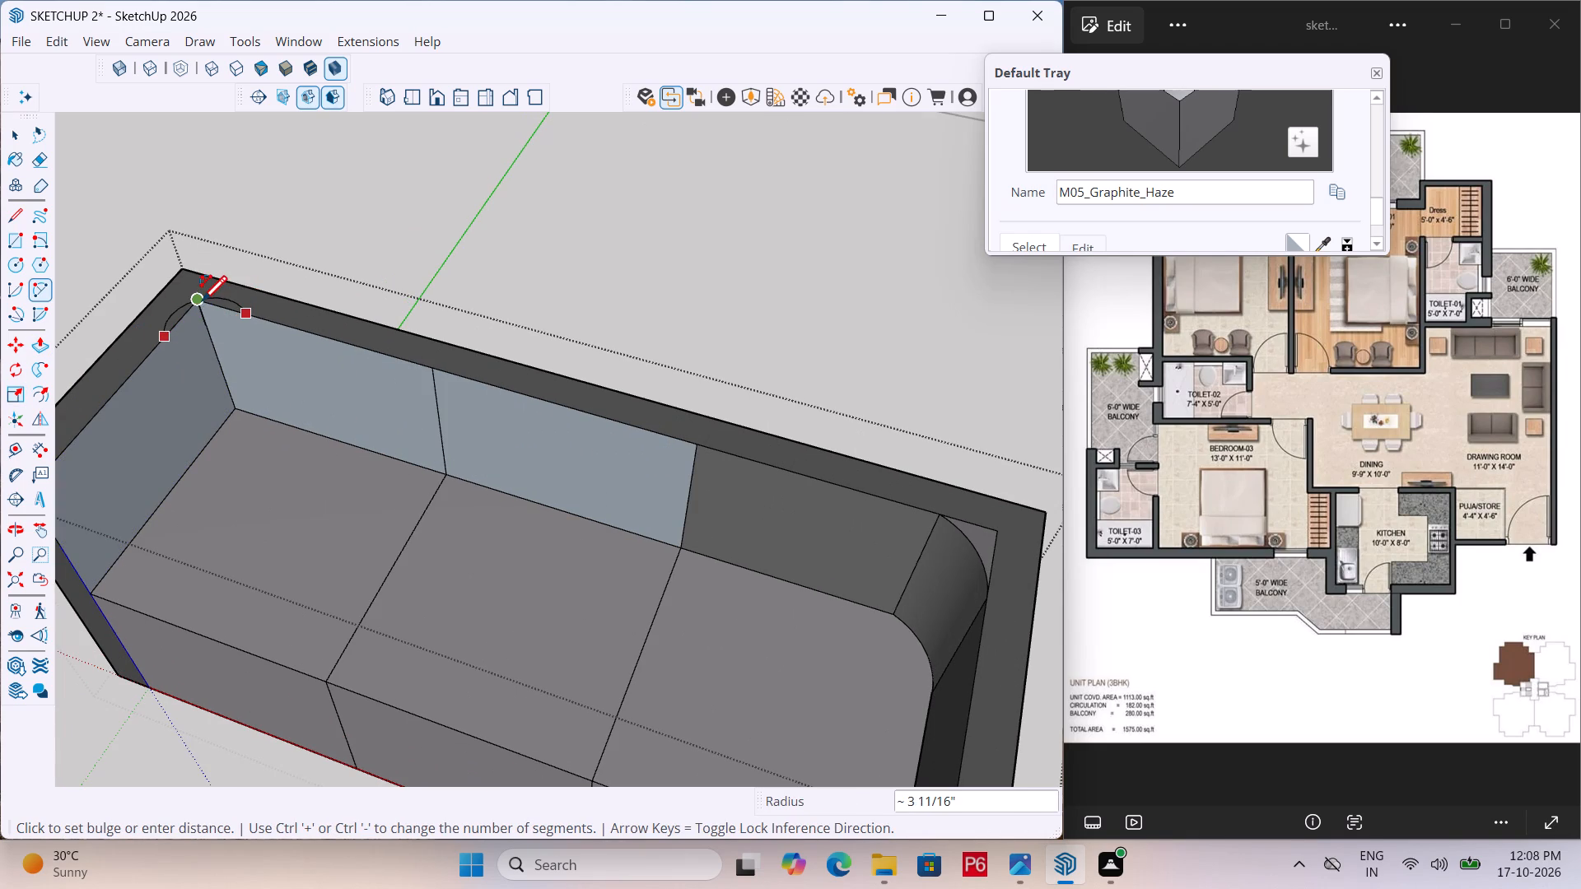
pyautogui.scroll(5, 193, 318)
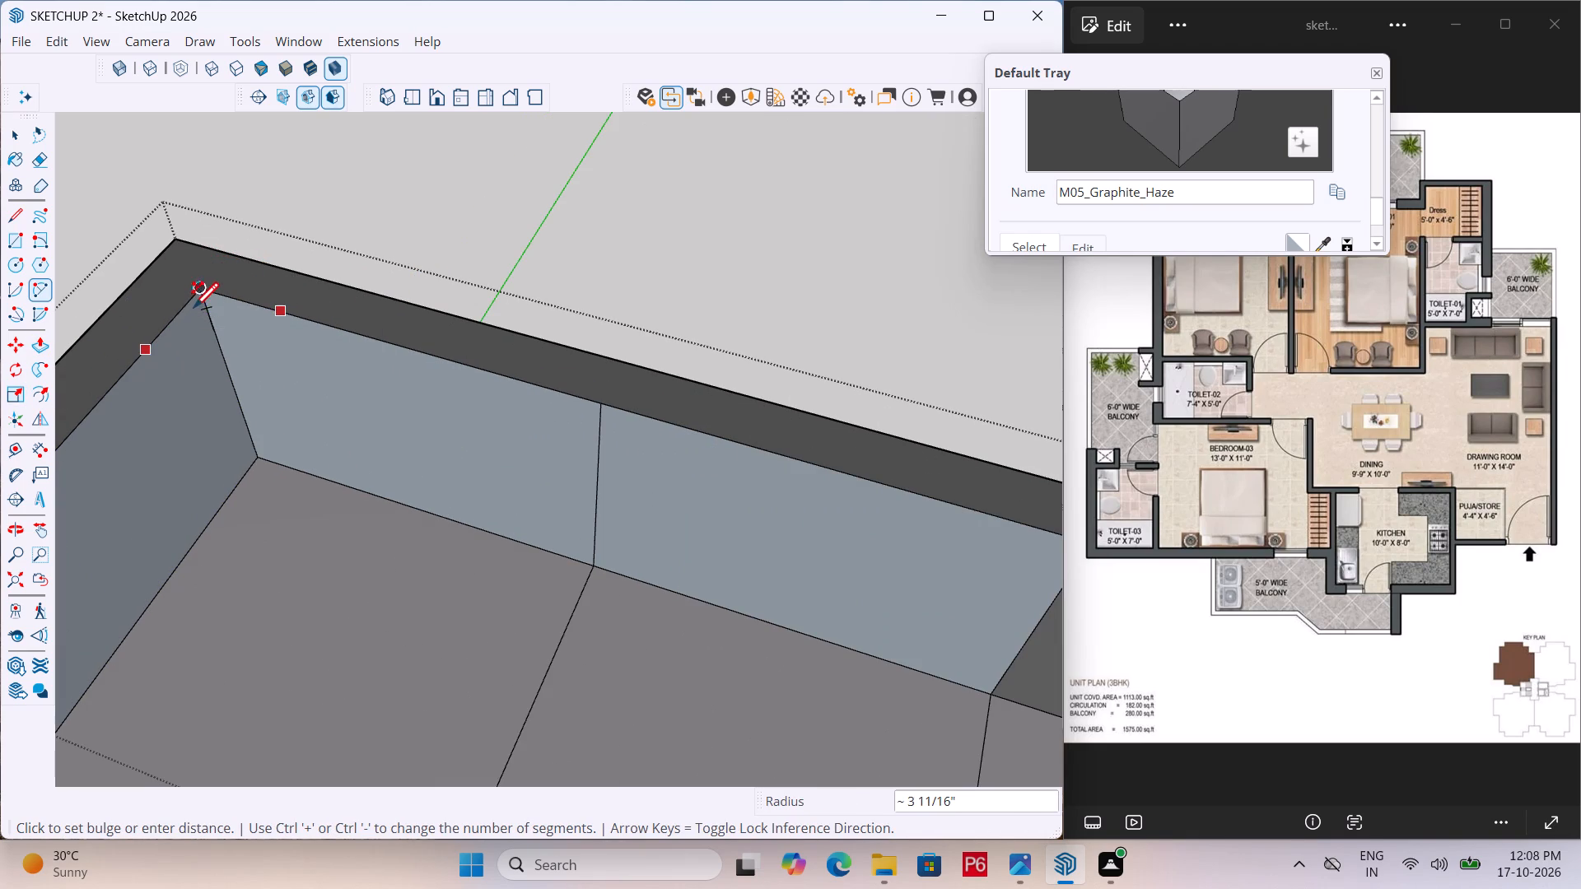
pyautogui.click(197, 318)
pyautogui.moveTo(208, 359); pyautogui.dragTo(166, 206, button='middle')
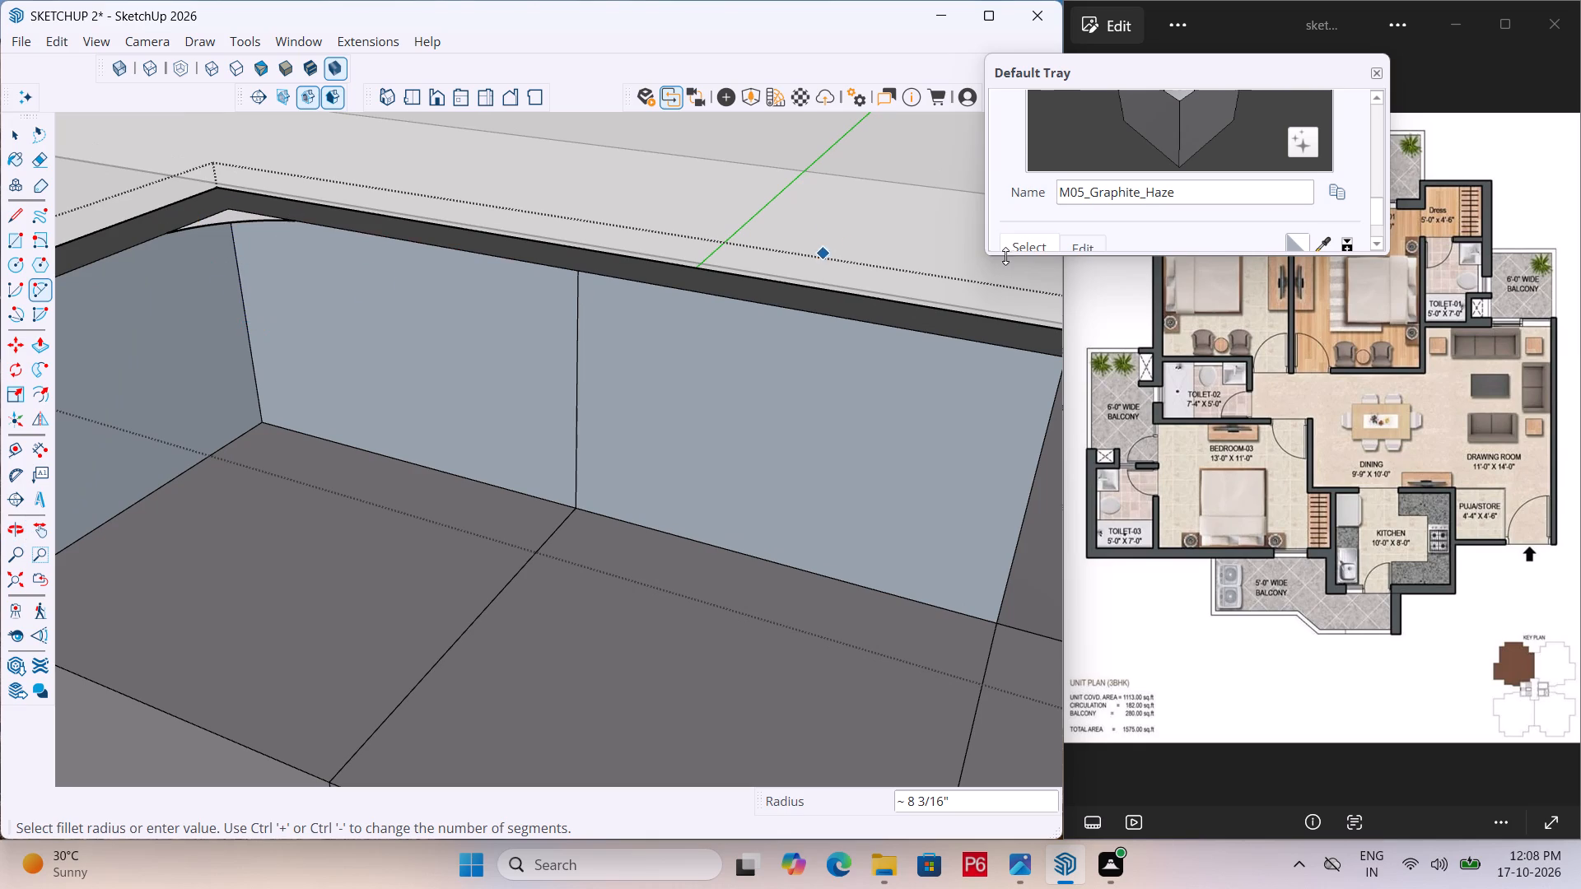
# Paint the new corner face's top and the adjoining unpainted inner armrest and backrest panels with M05_Graphite_Haze.
pyautogui.scroll(-2, 1220, 195)
pyautogui.click(1126, 207)
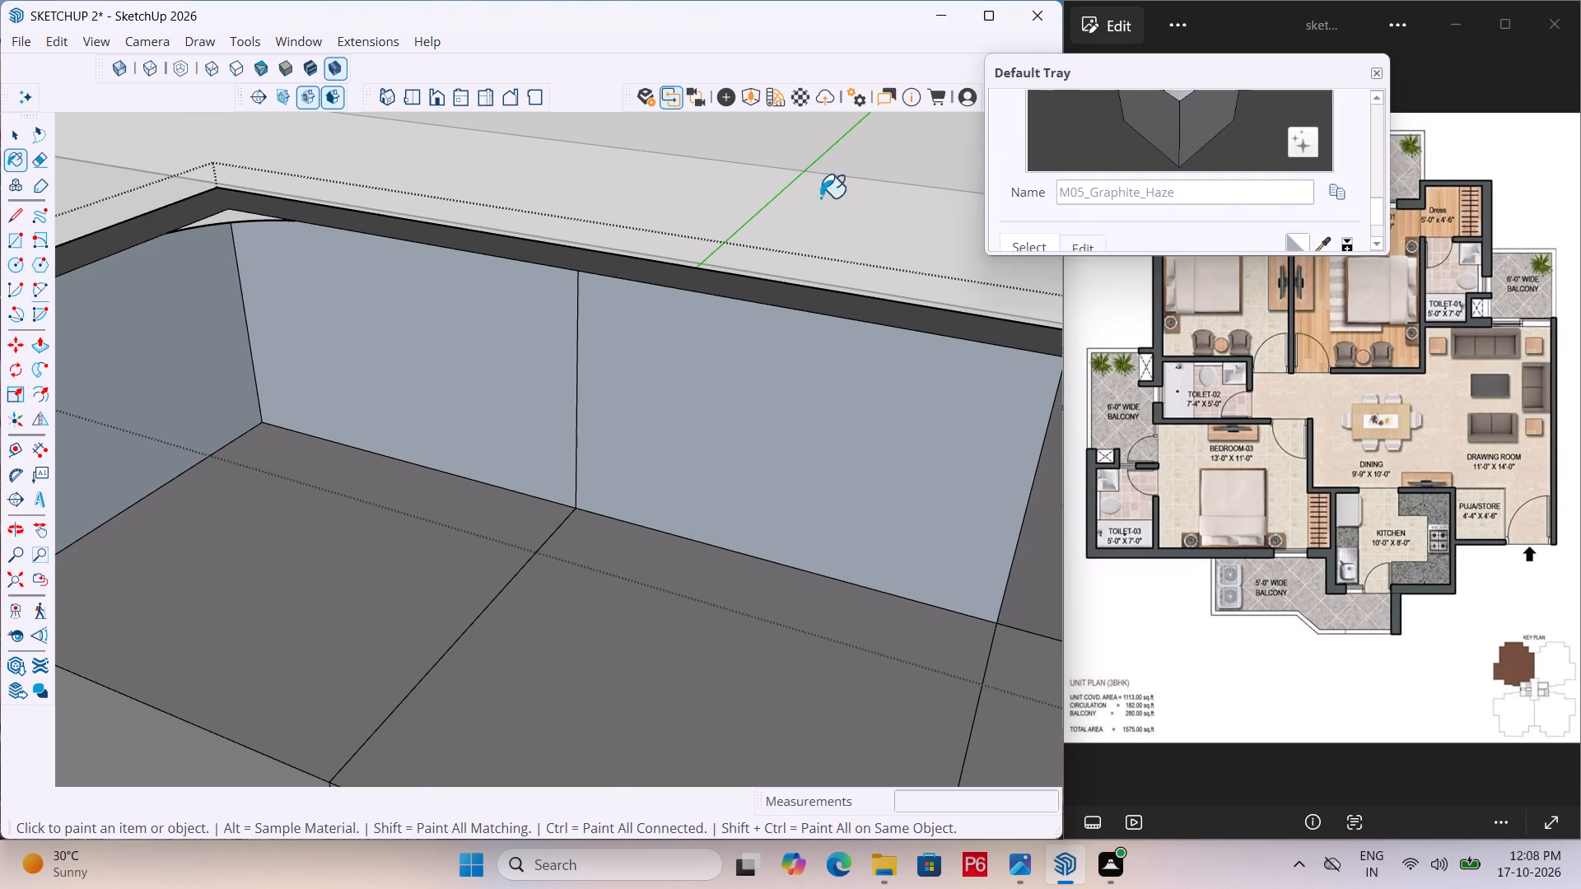
pyautogui.scroll(4, 189, 217)
pyautogui.click(236, 224)
pyautogui.doubleClick(260, 213)
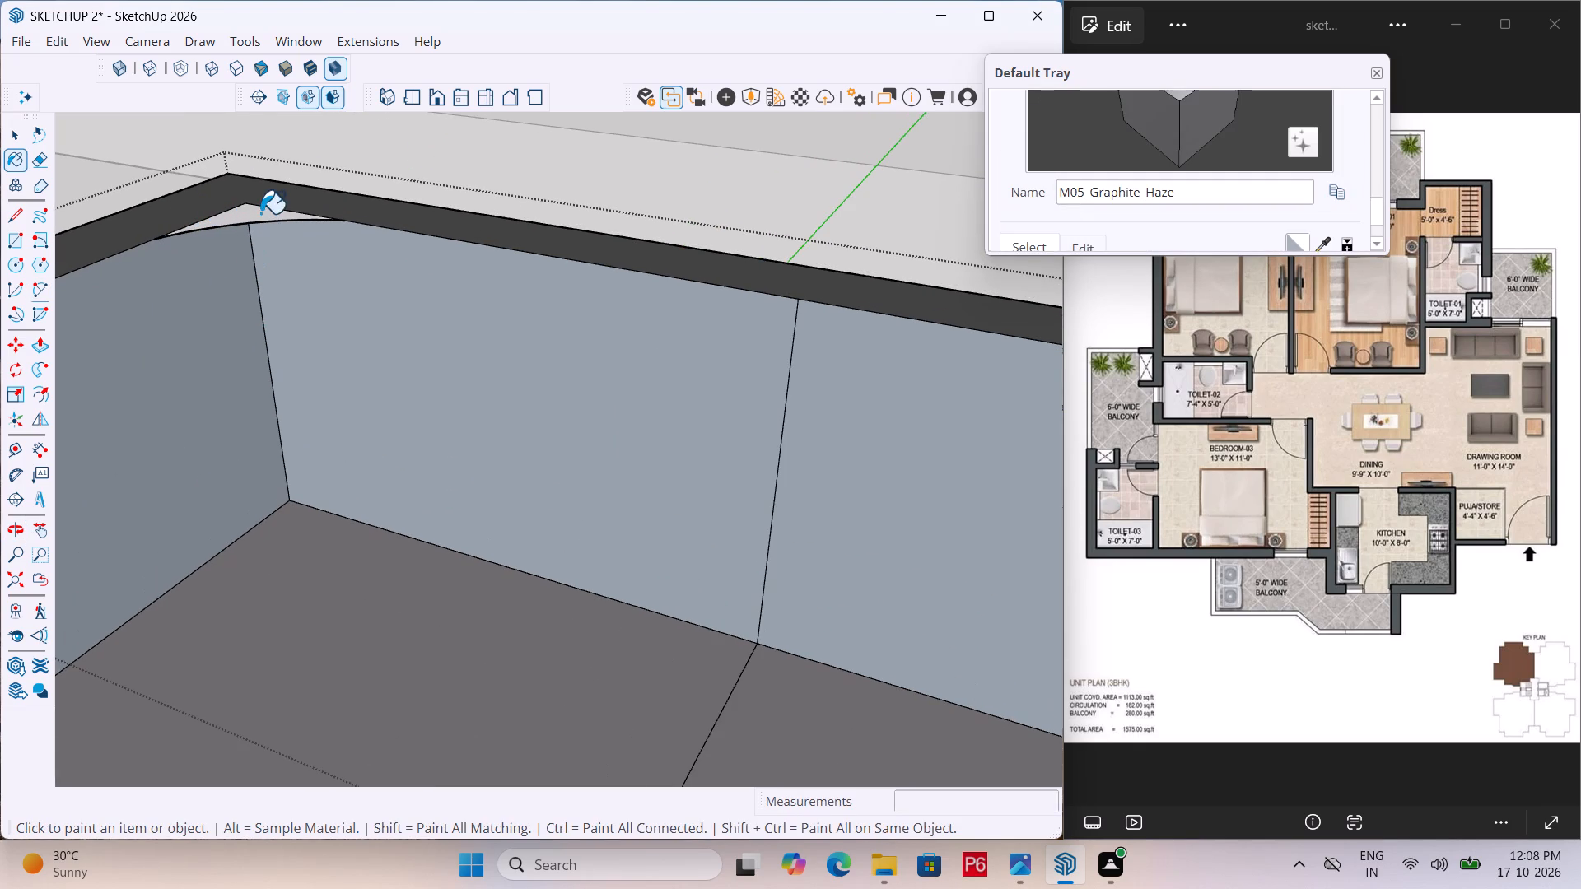
pyautogui.moveTo(240, 310); pyautogui.dragTo(237, 235, button='middle')
pyautogui.moveTo(237, 239); pyautogui.dragTo(276, 239)
pyautogui.click(377, 239)
pyautogui.click(185, 259)
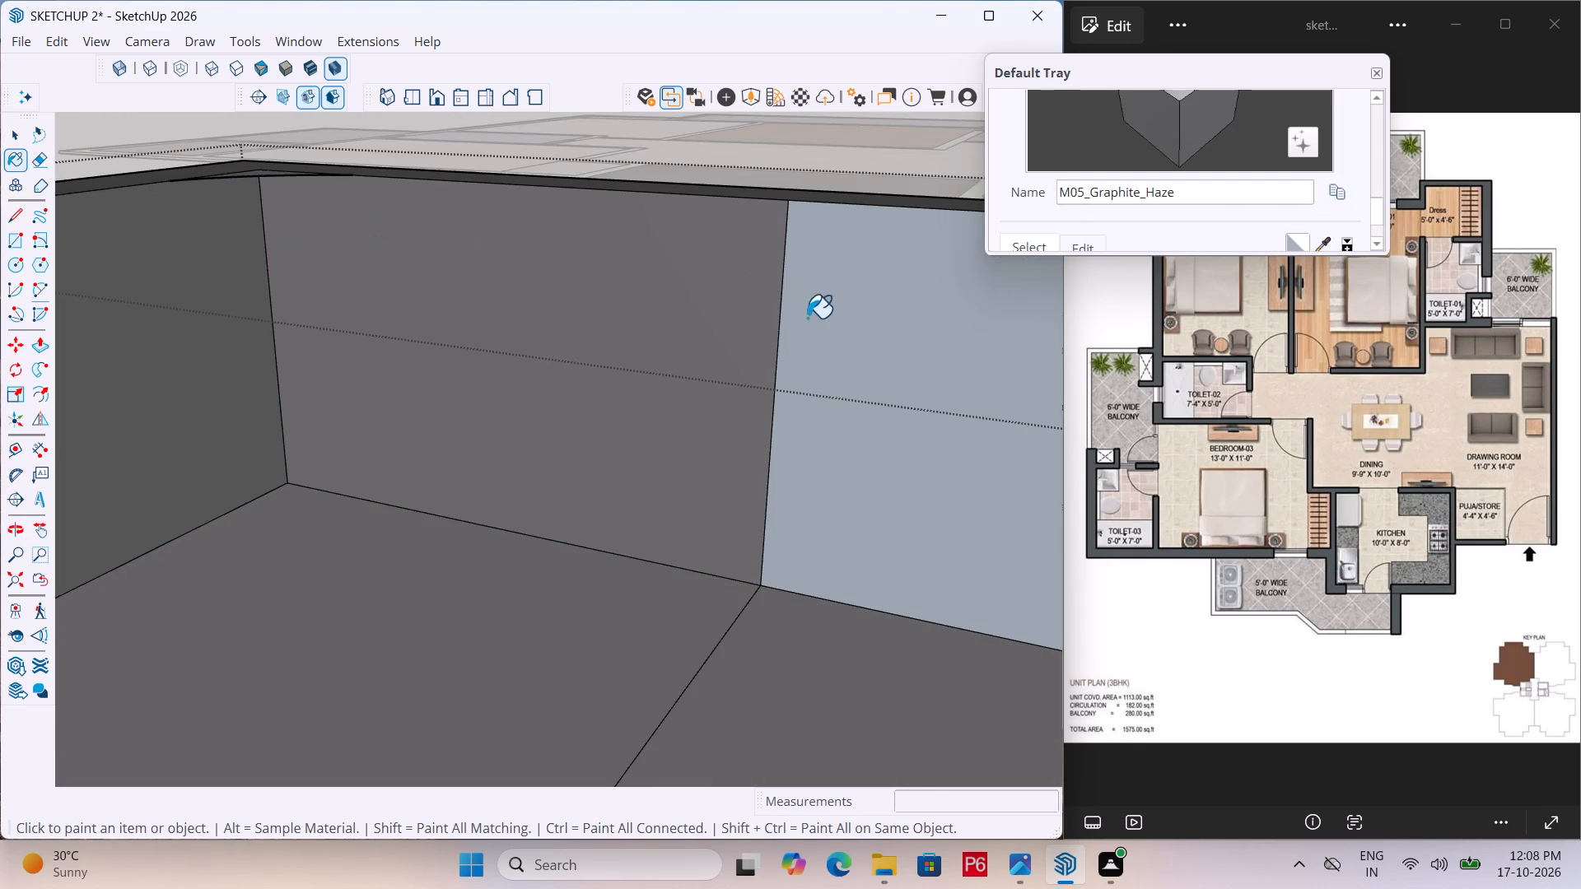
pyautogui.click(807, 318)
# Paint the underside of the corner face with M05_Graphite_Haze.
pyautogui.scroll(-5, 377, 254)
pyautogui.scroll(-3, 463, 305)
pyautogui.moveTo(347, 271); pyautogui.dragTo(416, 64, button='middle')
pyautogui.scroll(6, 315, 206)
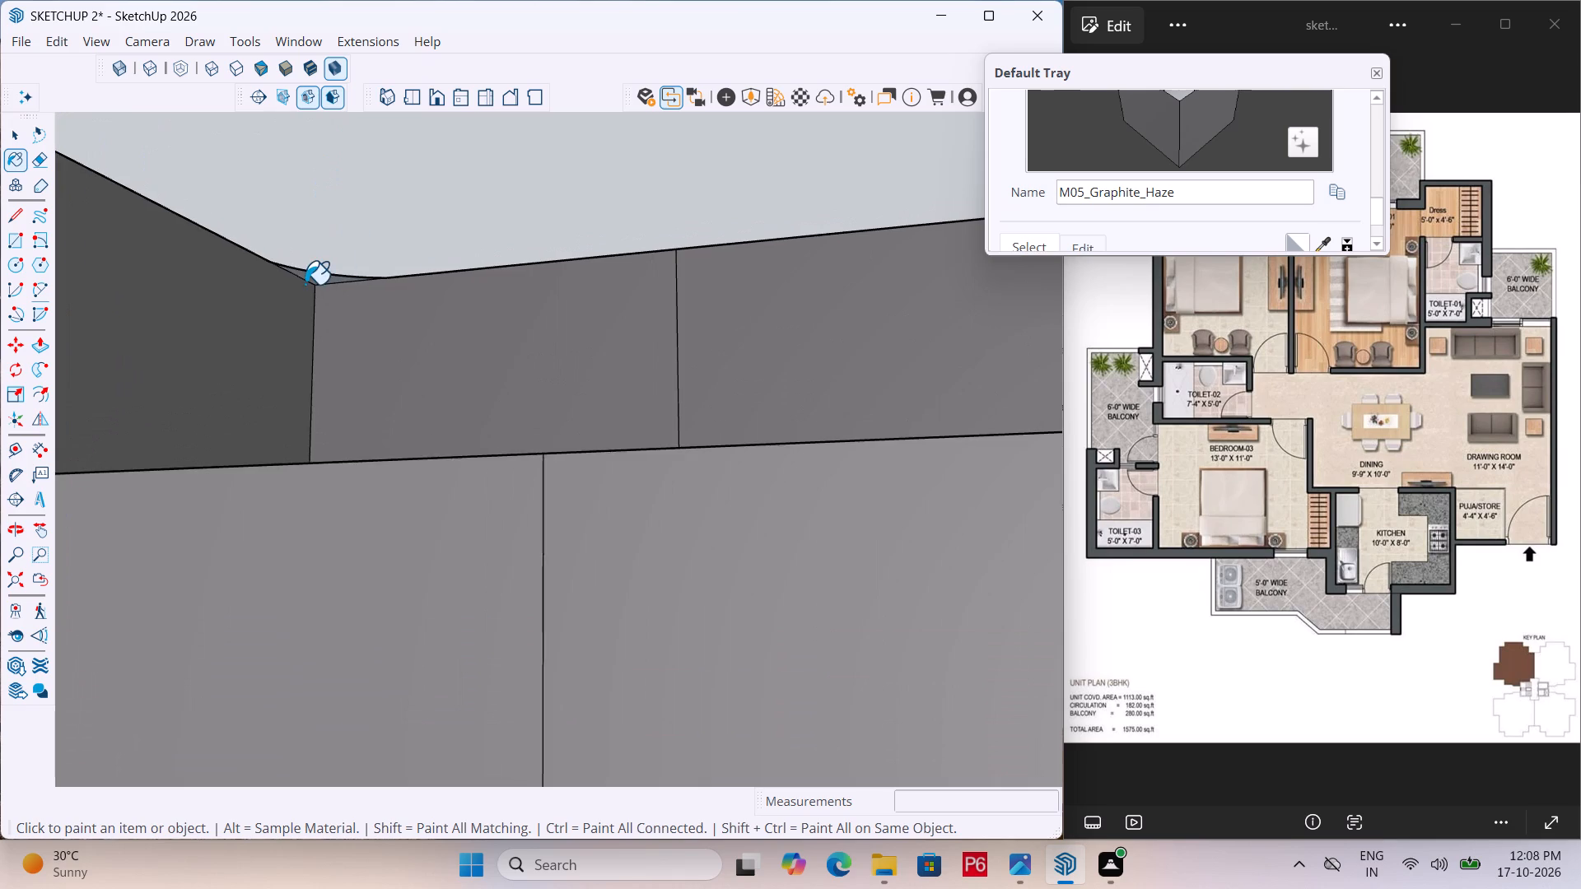
pyautogui.scroll(4, 305, 284)
pyautogui.click(318, 269)
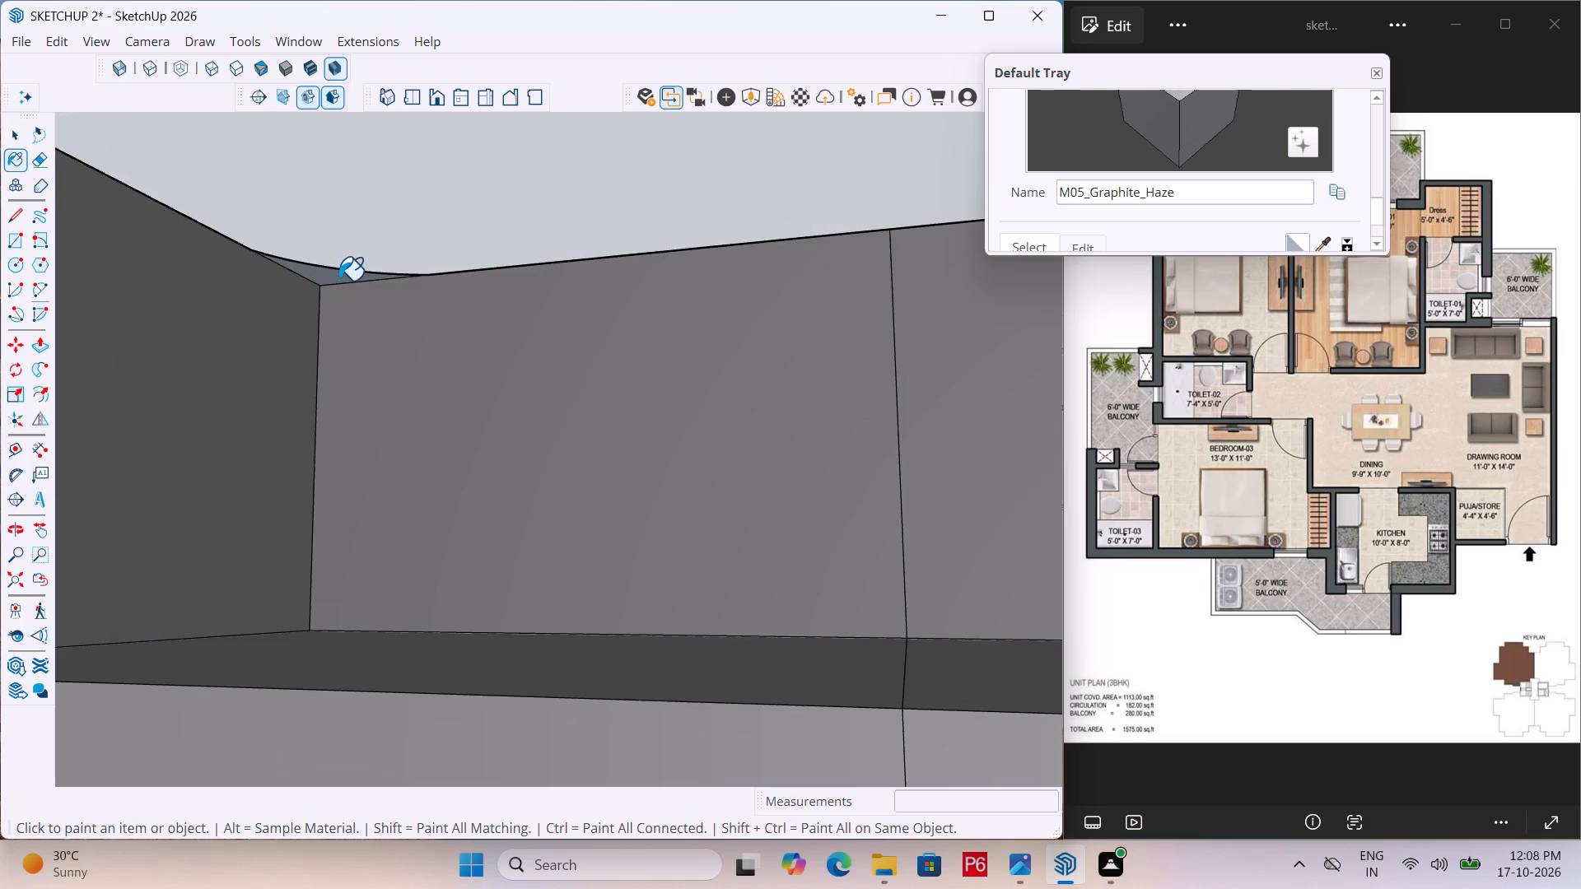
# Push/Pull the painted corner face down about 1' 7 7/8" to the seat surface, rounding the sofa's second inner corner.
pyautogui.press('p')
pyautogui.scroll(4, 301, 263)
pyautogui.click(333, 277)
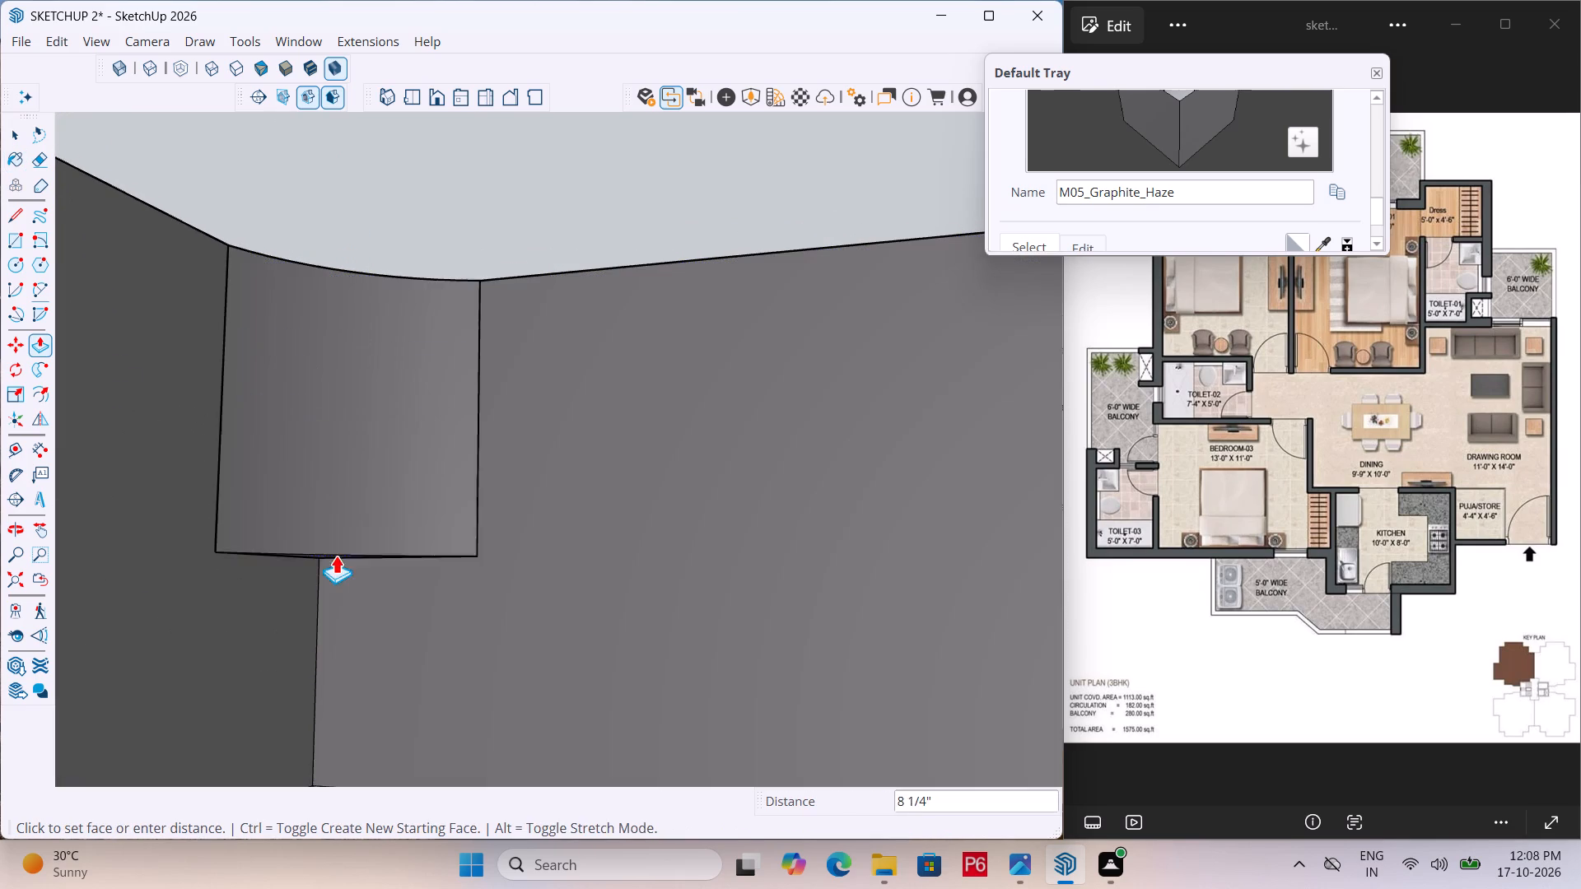
pyautogui.scroll(-13, 312, 436)
pyautogui.moveTo(297, 456); pyautogui.dragTo(233, 665, button='middle')
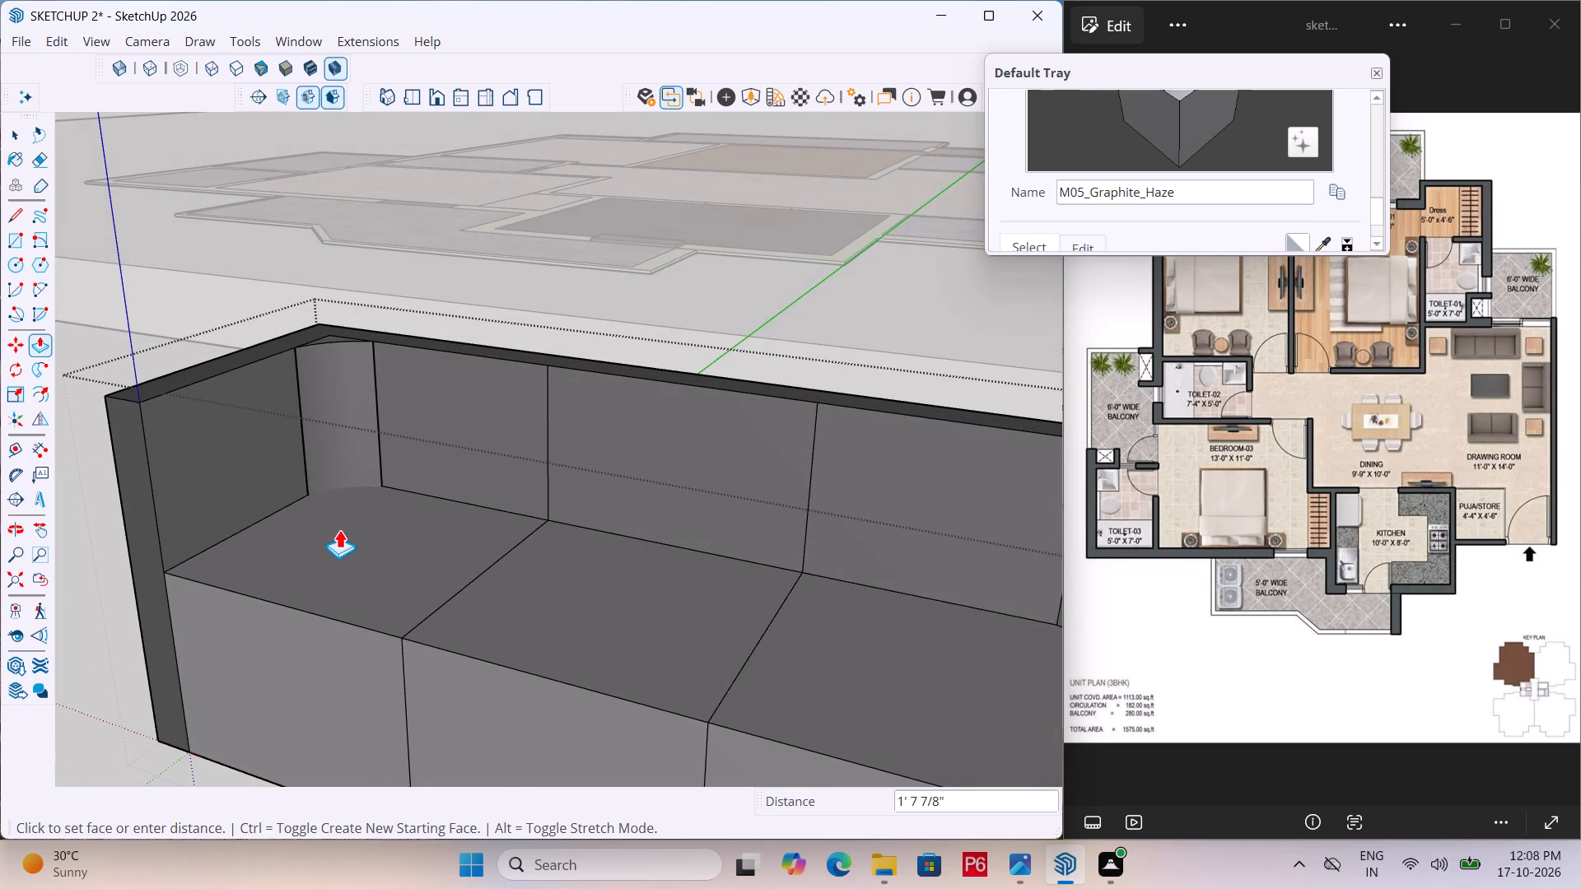
pyautogui.click(339, 529)
# Save the model with the completed sofa frame.
pyautogui.scroll(-6, 253, 463)
pyautogui.moveTo(210, 489); pyautogui.dragTo(464, 545, button='middle')
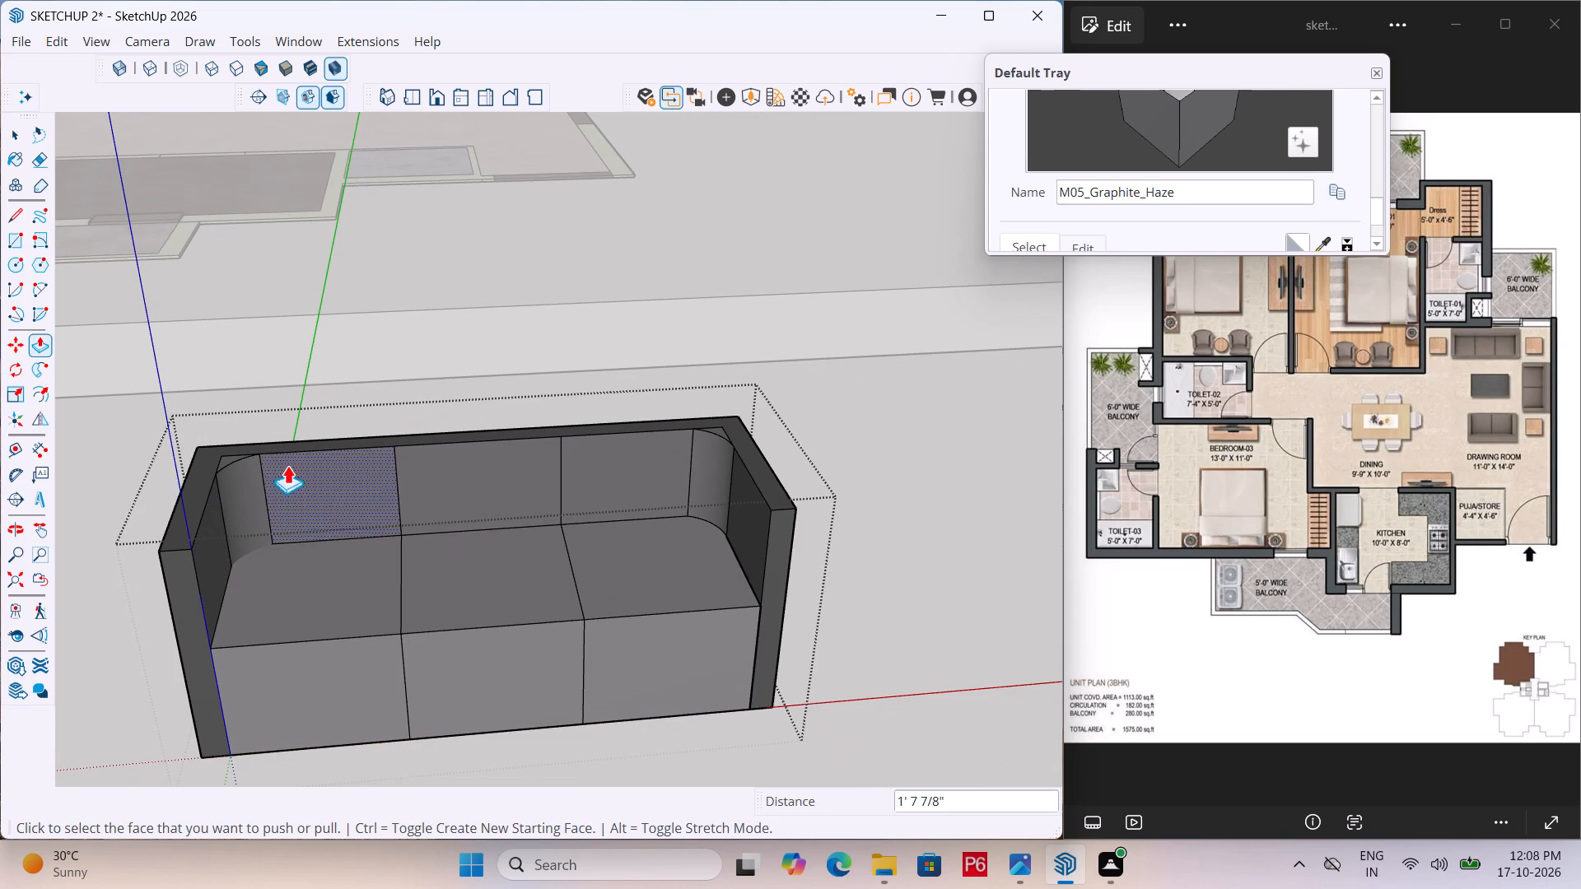
pyautogui.scroll(-6, 240, 451)
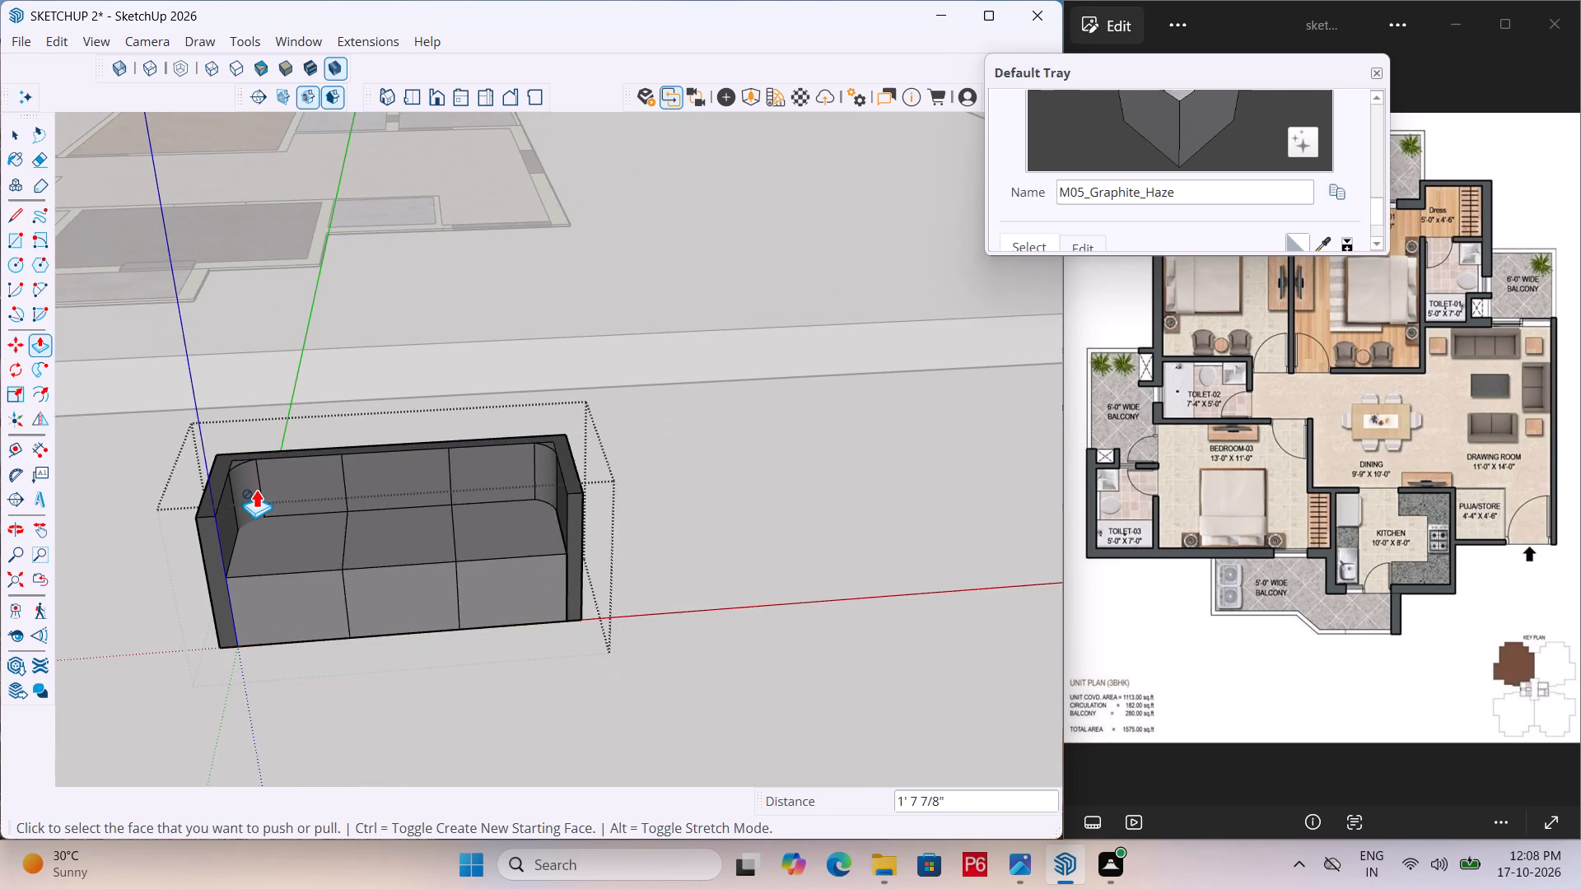
pyautogui.scroll(-3, 374, 524)
pyautogui.hotkey('ctrl', 's')
pyautogui.hotkey('ctrl', 's')
pyautogui.keyDown('ctrl'); pyautogui.scroll(-2, 398, 524); pyautogui.keyUp('ctrl')
# Examine the sofa and its rounded inner corners from several angles.
pyautogui.press('s')
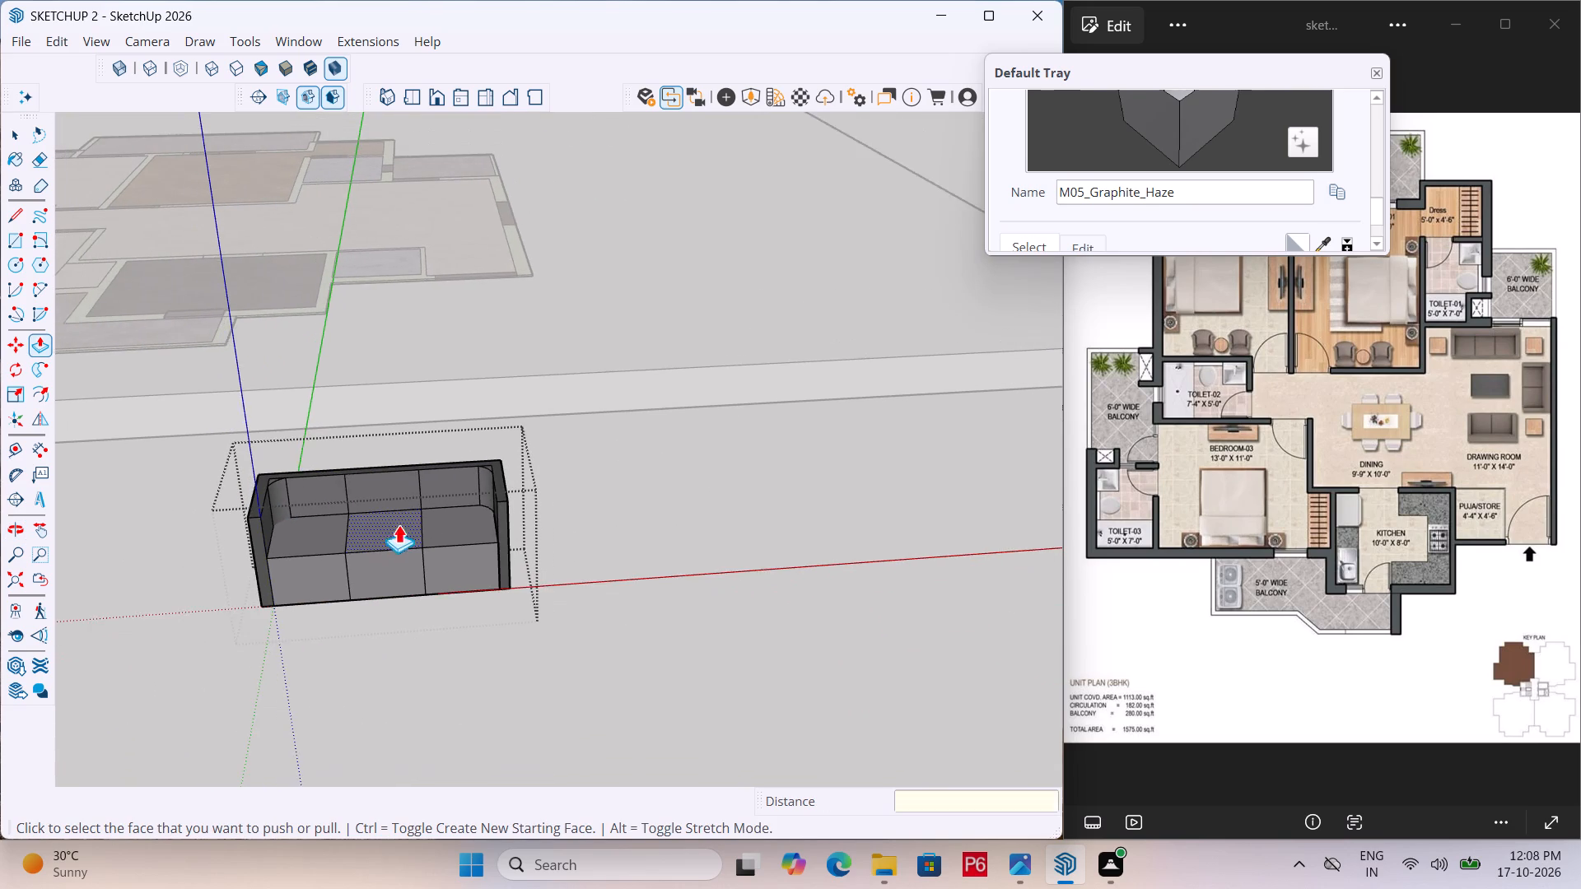
pyautogui.keyDown('ctrl'); pyautogui.scroll(-1, 399, 524); pyautogui.keyUp('ctrl')
pyautogui.moveTo(414, 516); pyautogui.dragTo(352, 579, button='middle')
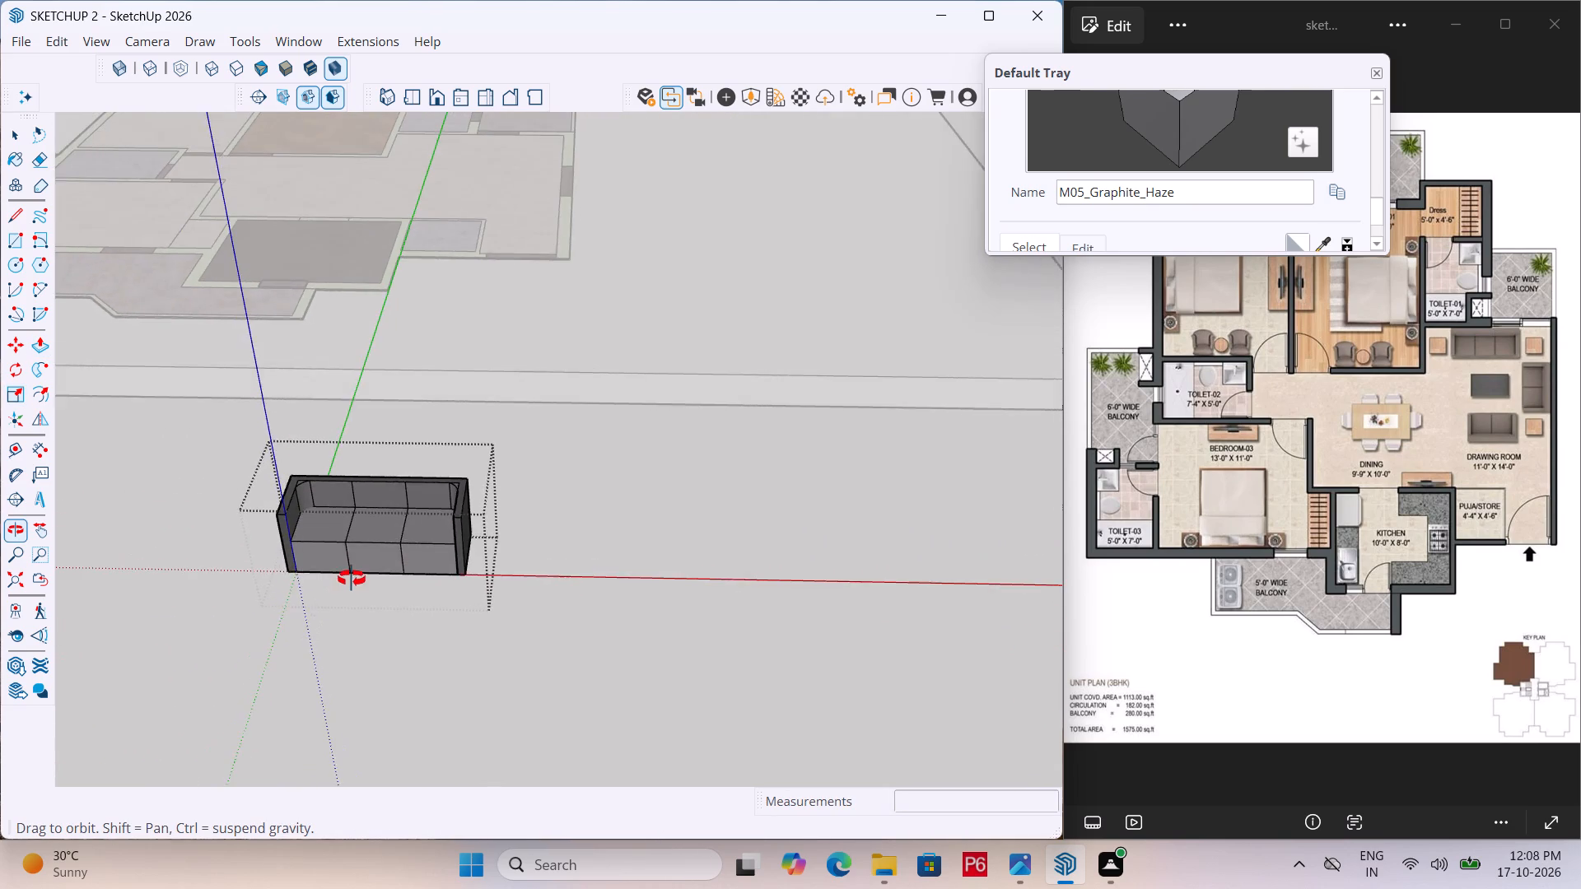
pyautogui.moveTo(352, 579); pyautogui.dragTo(352, 569, button='middle')
pyautogui.moveTo(352, 567); pyautogui.dragTo(334, 702, button='middle')
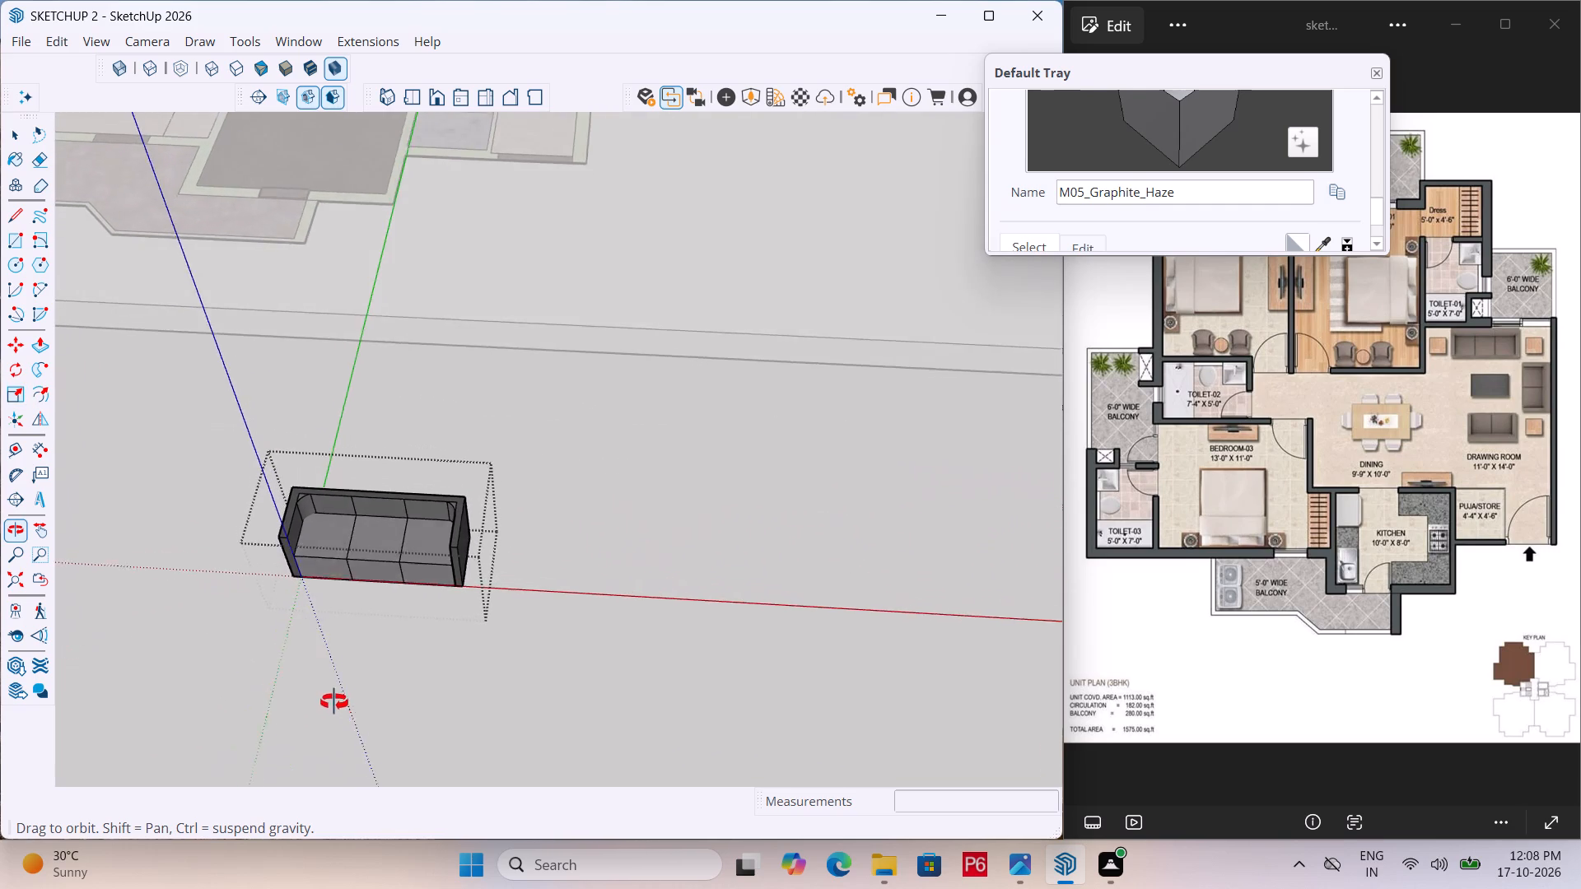
pyautogui.moveTo(334, 702); pyautogui.dragTo(341, 714, button='middle')
pyautogui.scroll(-4, 627, 549)
pyautogui.moveTo(632, 576); pyautogui.dragTo(702, 594, button='middle')
pyautogui.scroll(4, 562, 547)
pyautogui.scroll(5, 282, 564)
pyautogui.moveTo(419, 617); pyautogui.dragTo(175, 557, button='middle')
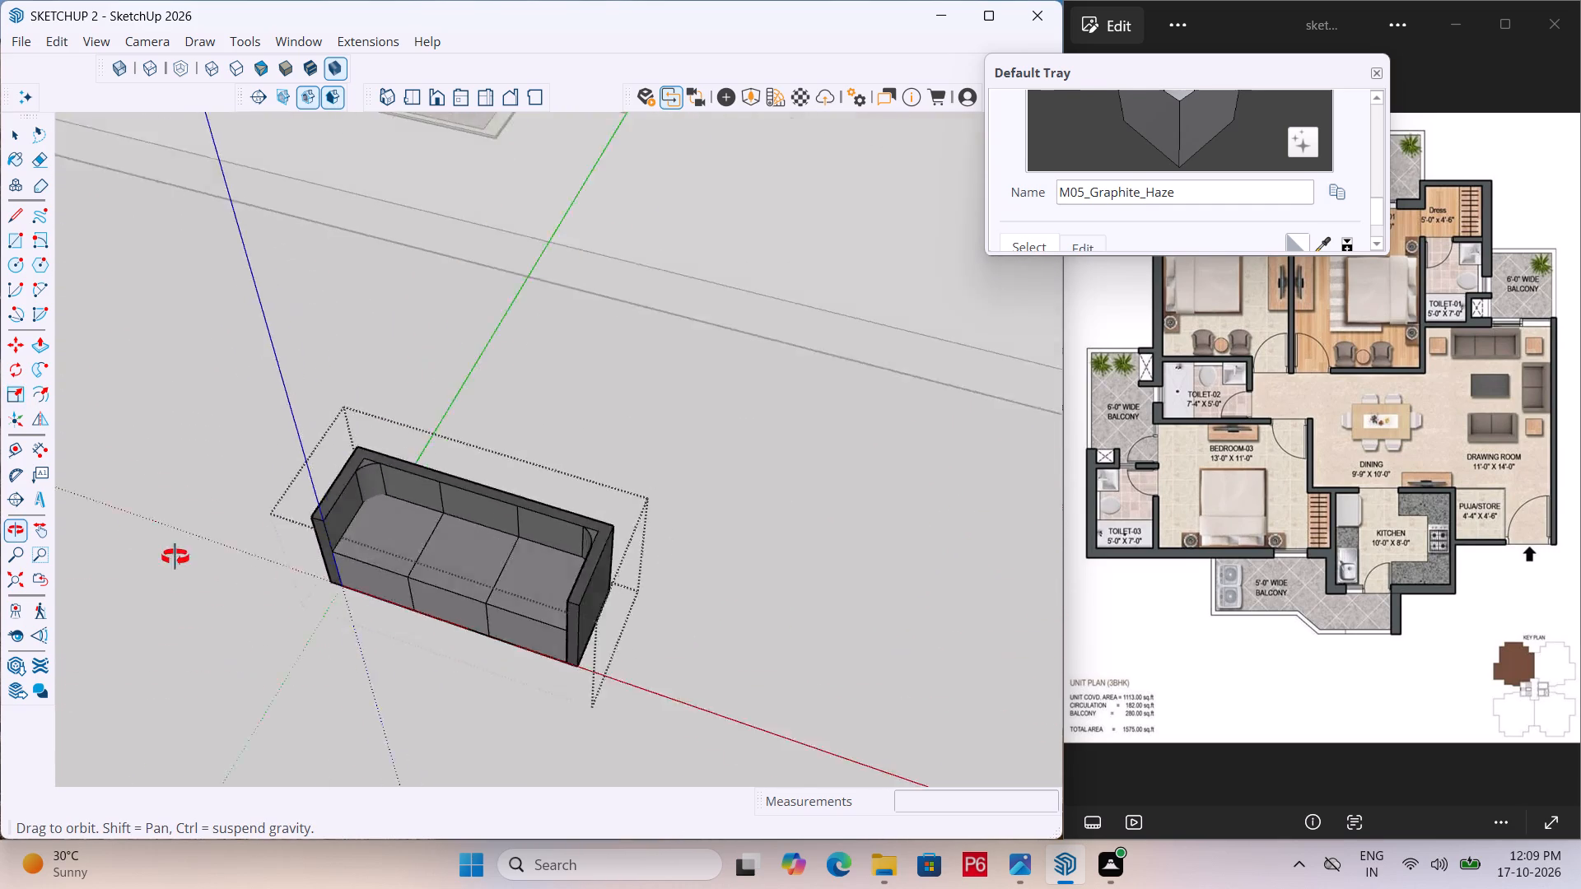
pyautogui.moveTo(175, 557); pyautogui.dragTo(254, 540, button='middle')
pyautogui.scroll(4, 398, 508)
pyautogui.scroll(2, 327, 523)
pyautogui.moveTo(284, 553); pyautogui.dragTo(285, 553, button='middle')
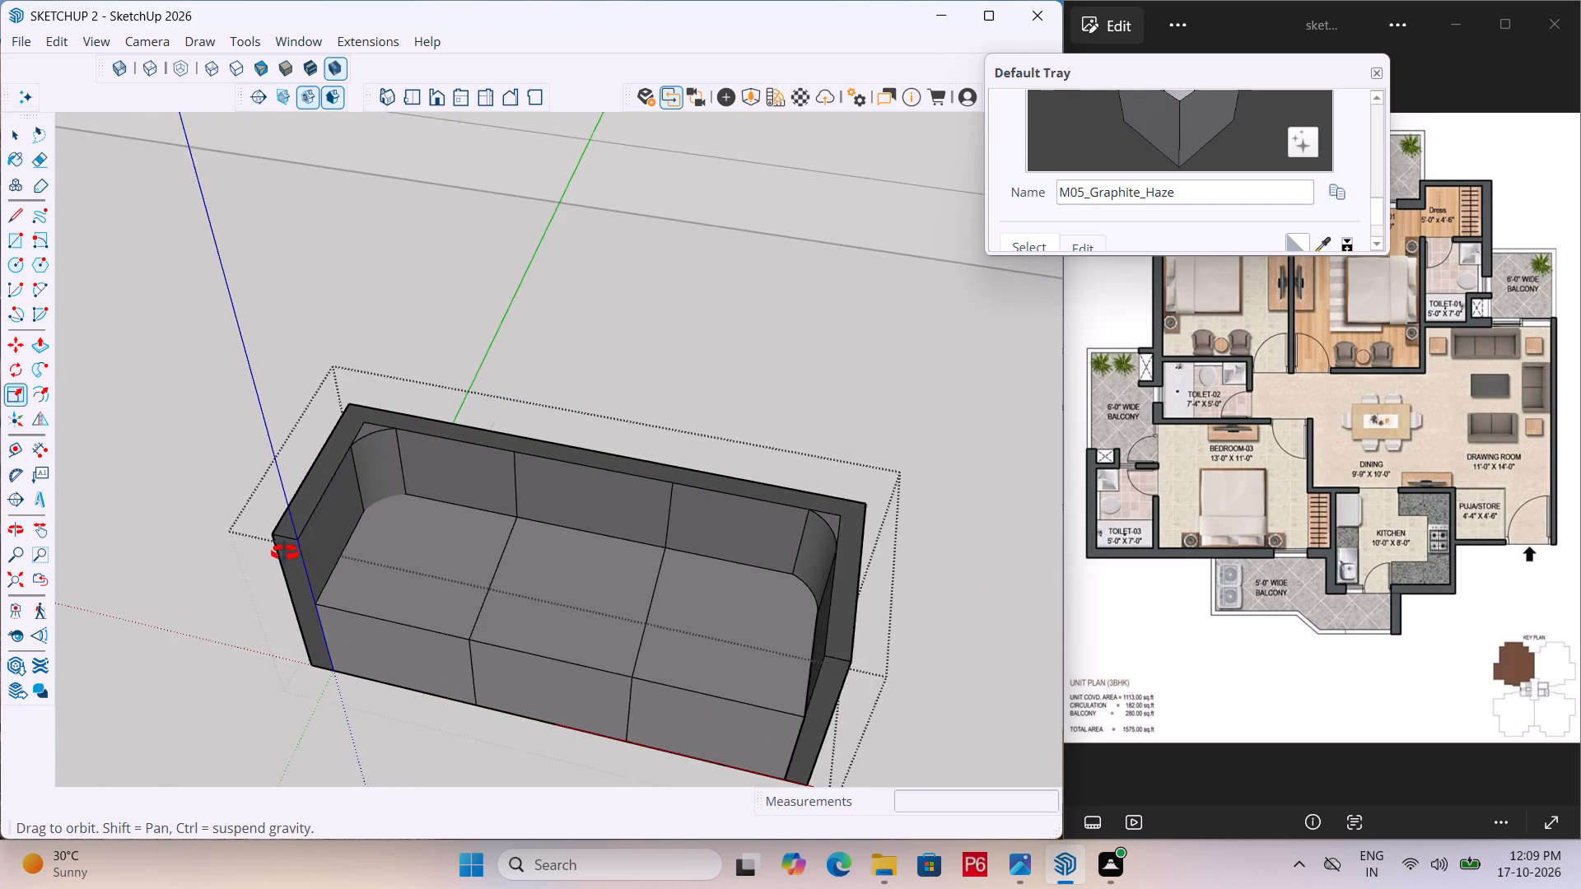
pyautogui.moveTo(285, 553); pyautogui.dragTo(334, 542, button='middle')
pyautogui.scroll(-4, 242, 442)
# Close the sofa group and move the whole sofa by its front bottom corner about 42' 5" into the drawing room.
pyautogui.click(811, 385)
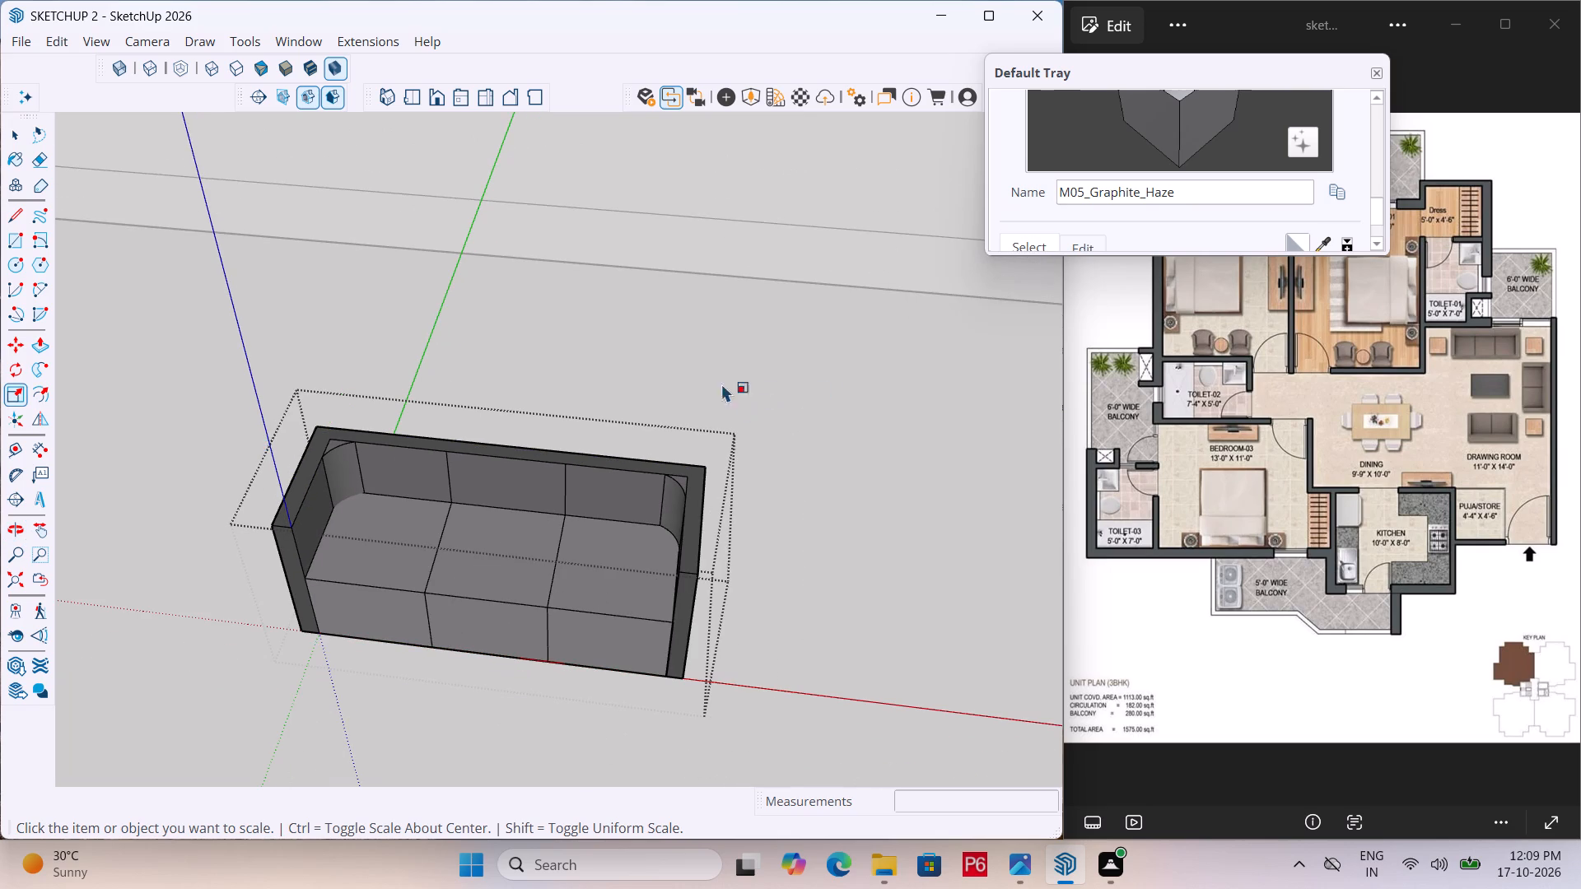
pyautogui.click(837, 349)
pyautogui.press('space')
pyautogui.click(835, 351)
pyautogui.scroll(-4, 522, 376)
pyautogui.click(498, 445)
pyautogui.moveTo(526, 462); pyautogui.dragTo(475, 432, button='middle')
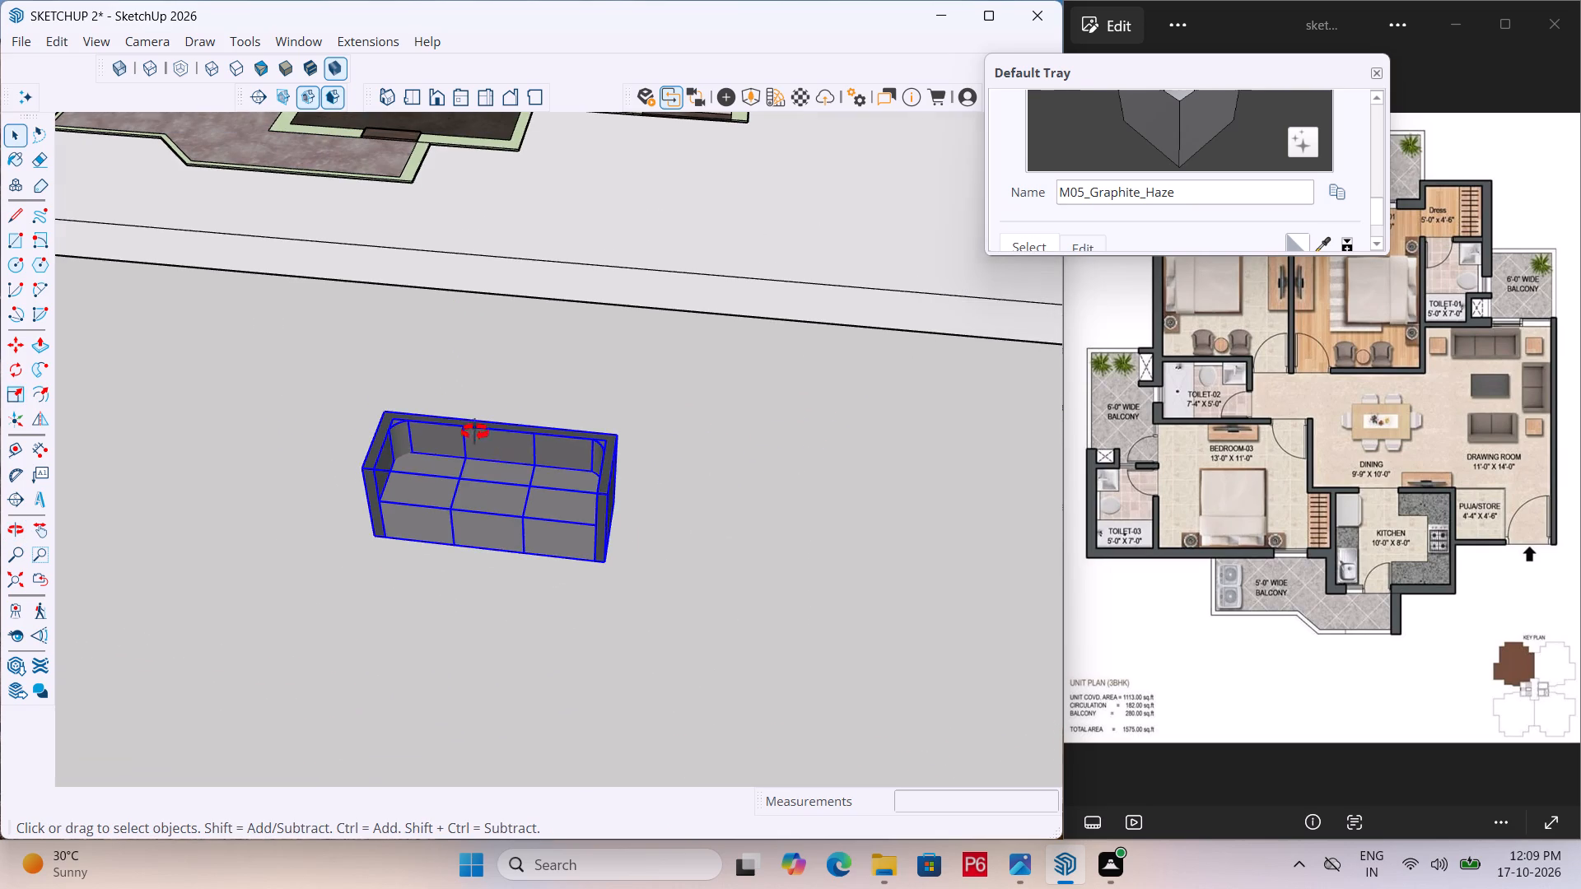
pyautogui.moveTo(475, 432); pyautogui.dragTo(556, 408, button='middle')
pyautogui.press('m')
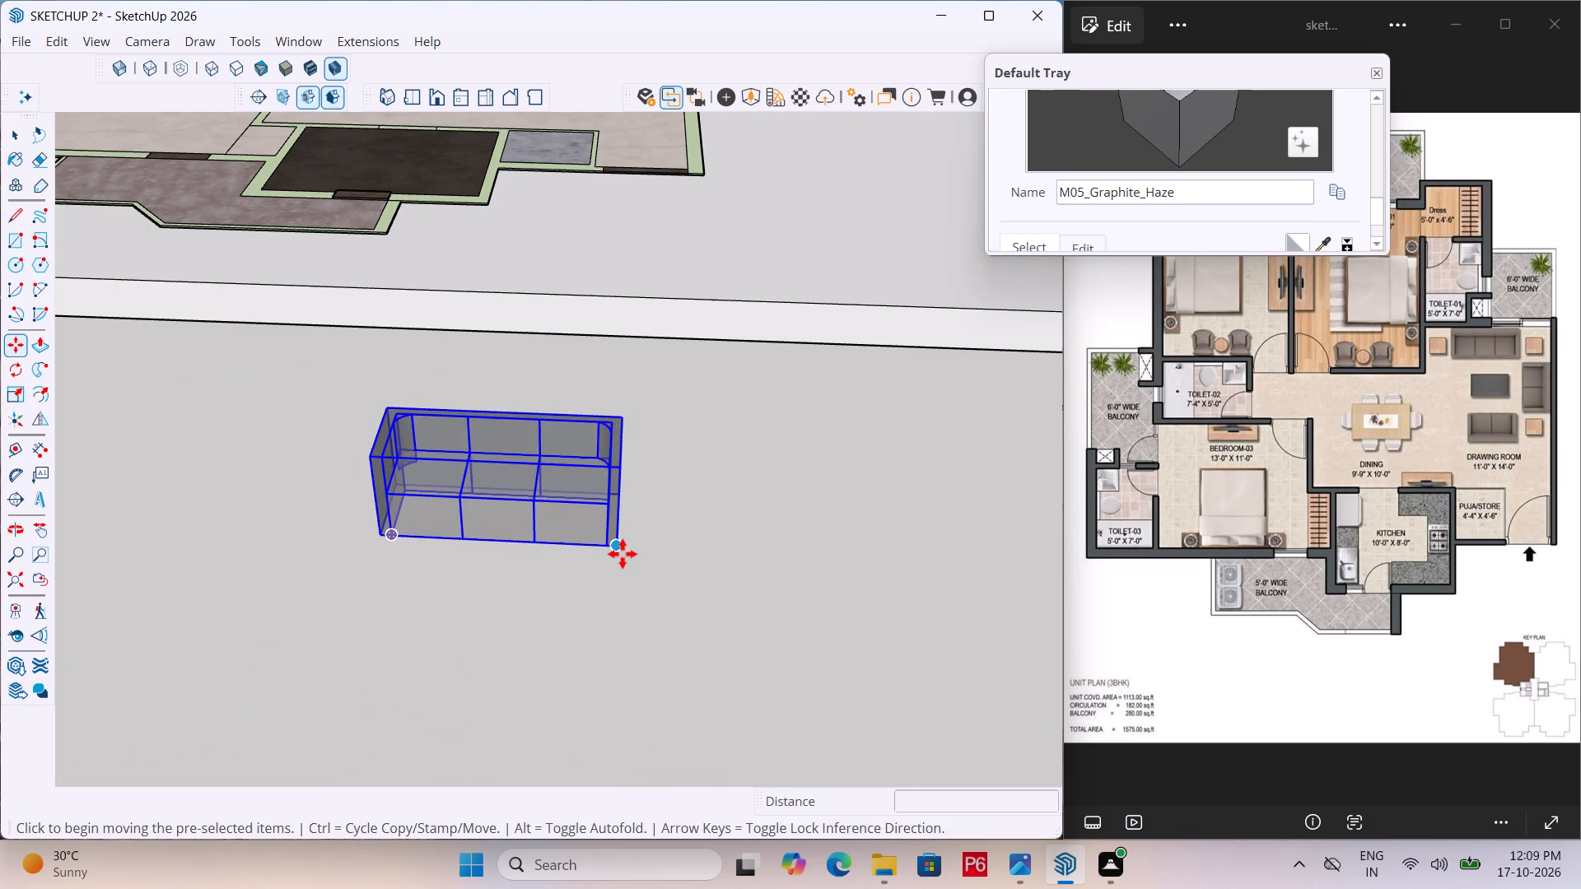
pyautogui.click(623, 554)
pyautogui.scroll(-6, 586, 257)
pyautogui.scroll(7, 592, 125)
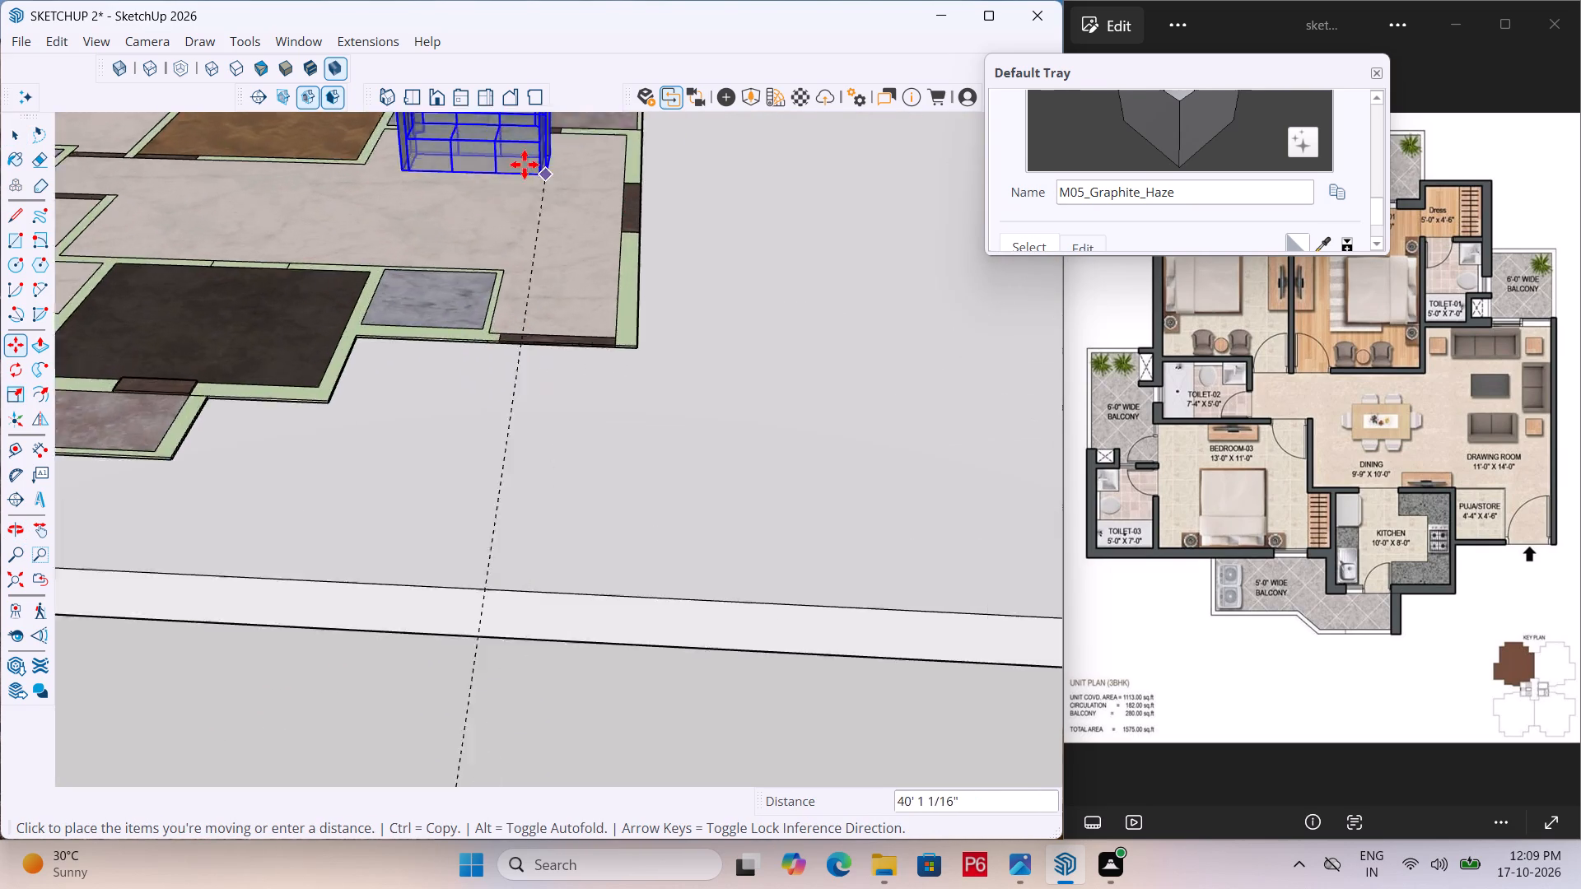
pyautogui.scroll(3, 525, 165)
pyautogui.moveTo(534, 156); pyautogui.dragTo(322, 354, button='middle')
pyautogui.scroll(-8, 424, 268)
pyautogui.scroll(10, 404, 337)
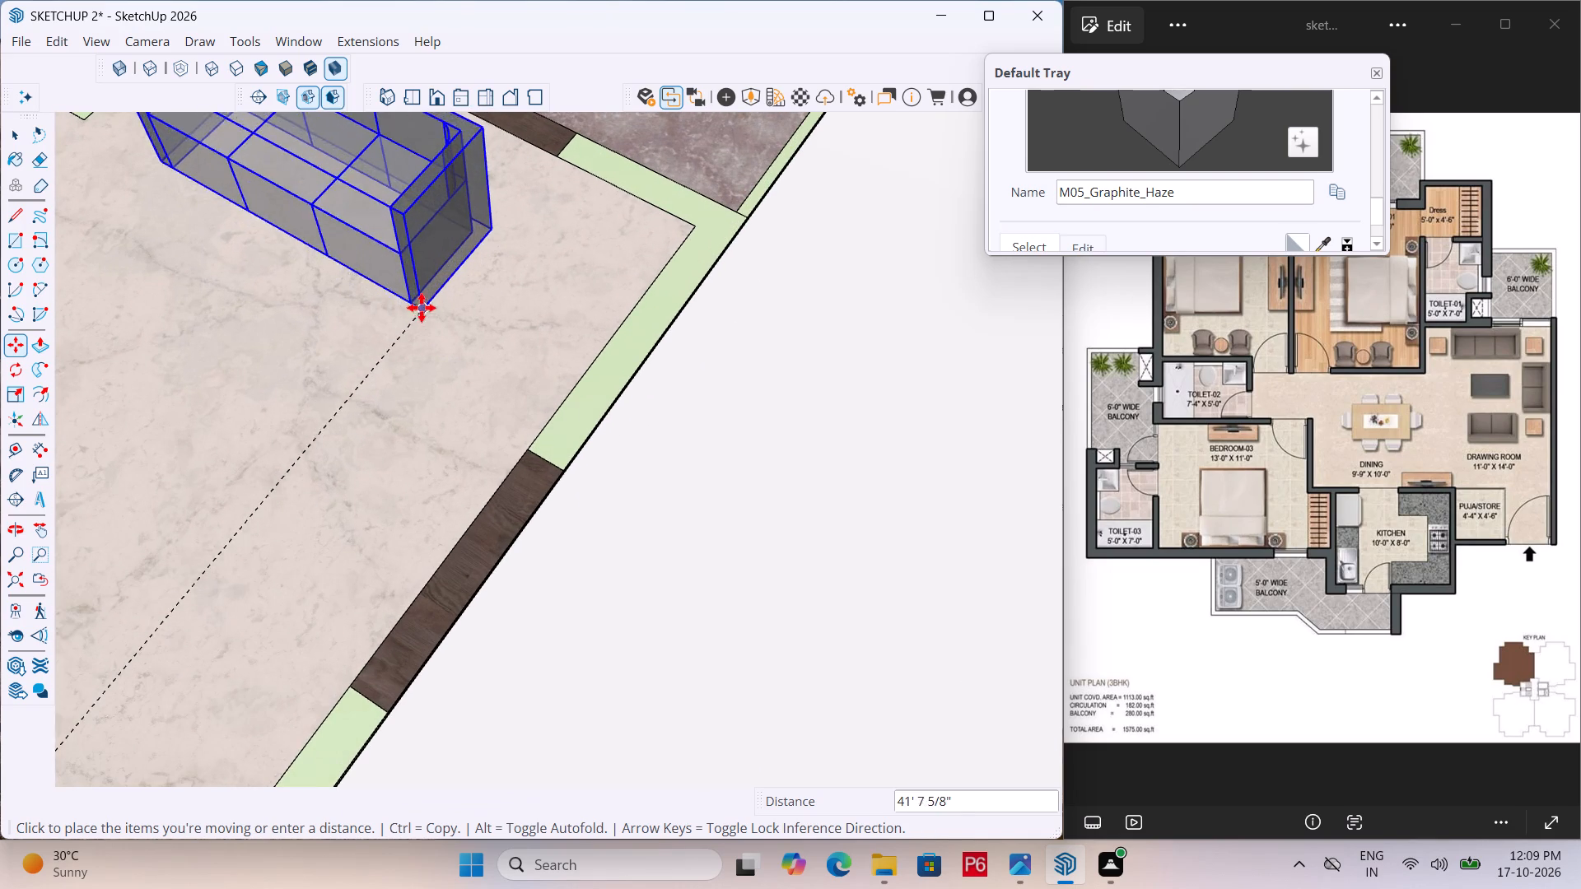
pyautogui.doubleClick(434, 273)
# Check the sofa's placement from the top and shift it about 1' 1/2" closer to the drawing room's balcony-side wall.
pyautogui.click(410, 97)
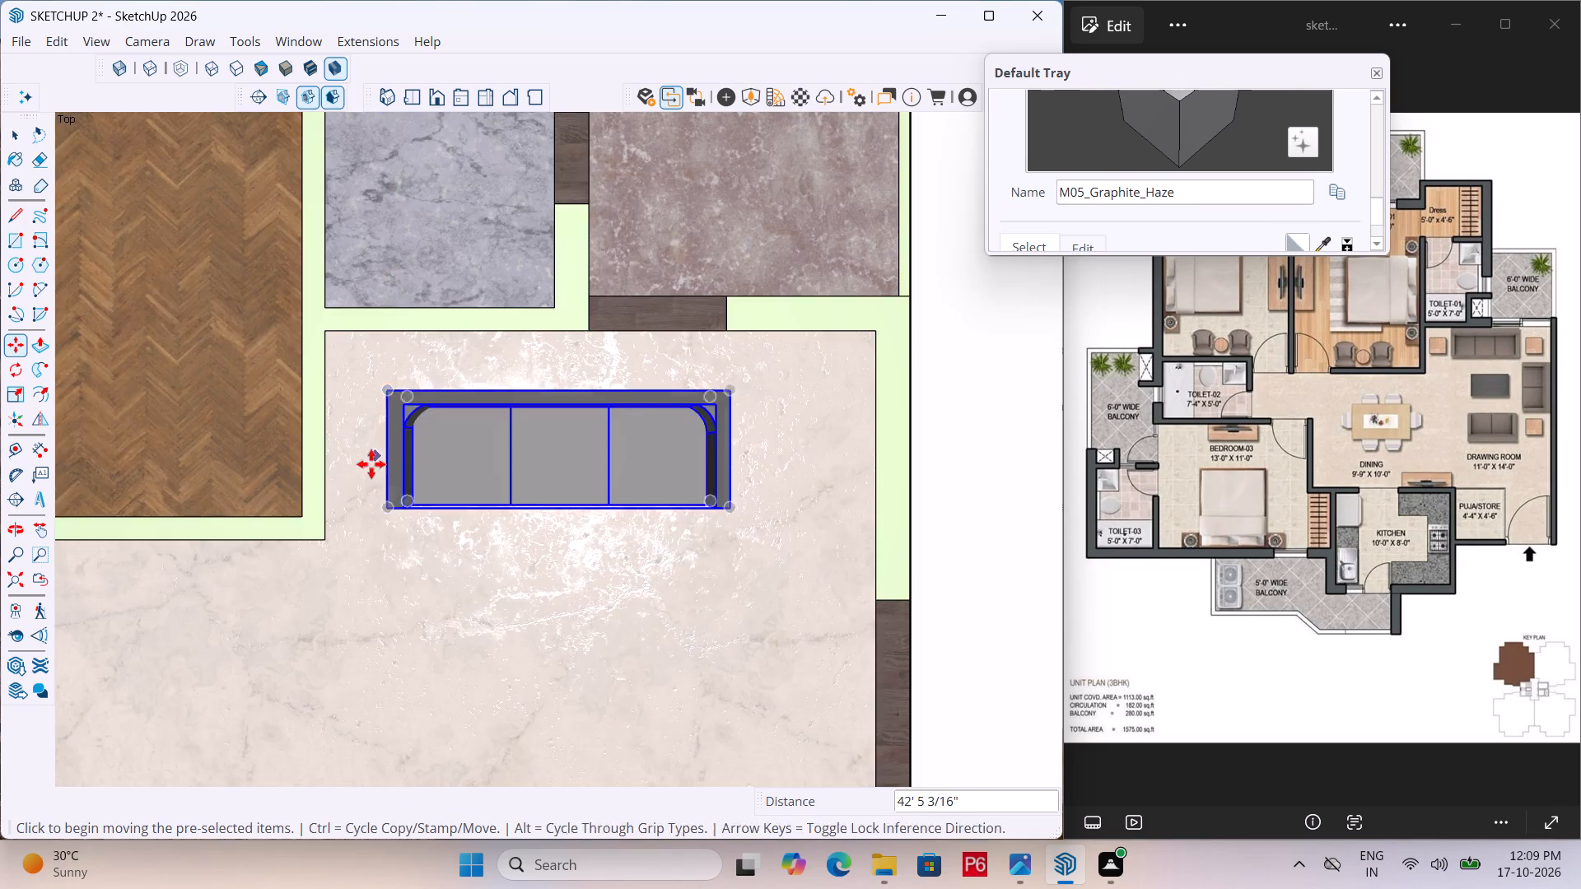
pyautogui.scroll(-5, 320, 494)
pyautogui.moveTo(425, 458); pyautogui.dragTo(425, 426, button='middle')
pyautogui.scroll(8, 553, 490)
pyautogui.moveTo(548, 494); pyautogui.dragTo(500, 459, button='middle')
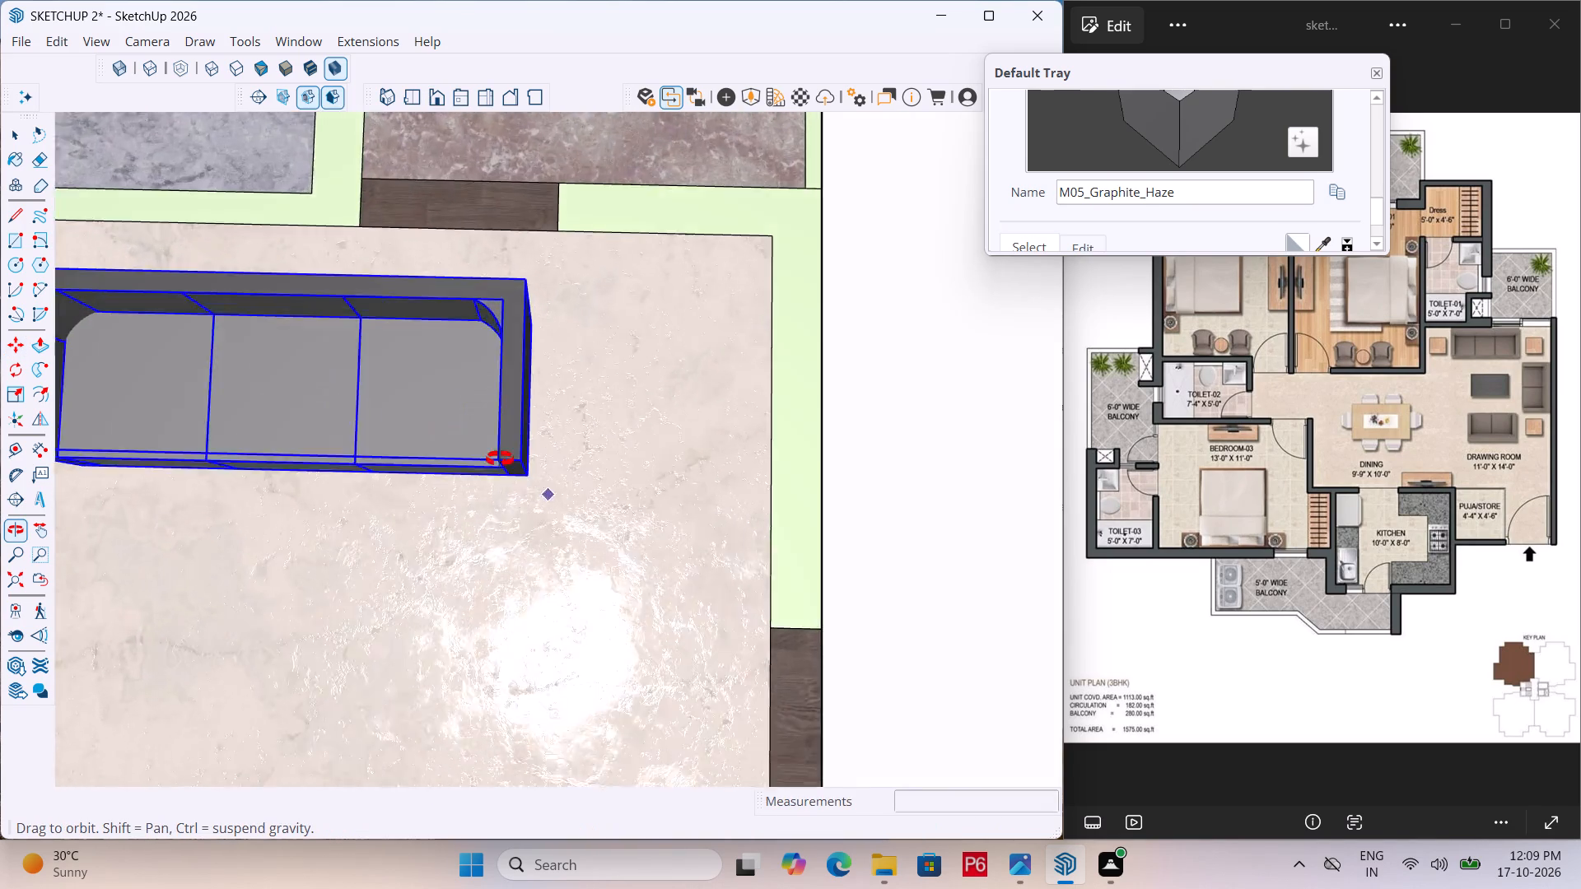
pyautogui.moveTo(500, 459); pyautogui.dragTo(318, 264, button='middle')
pyautogui.click(526, 493)
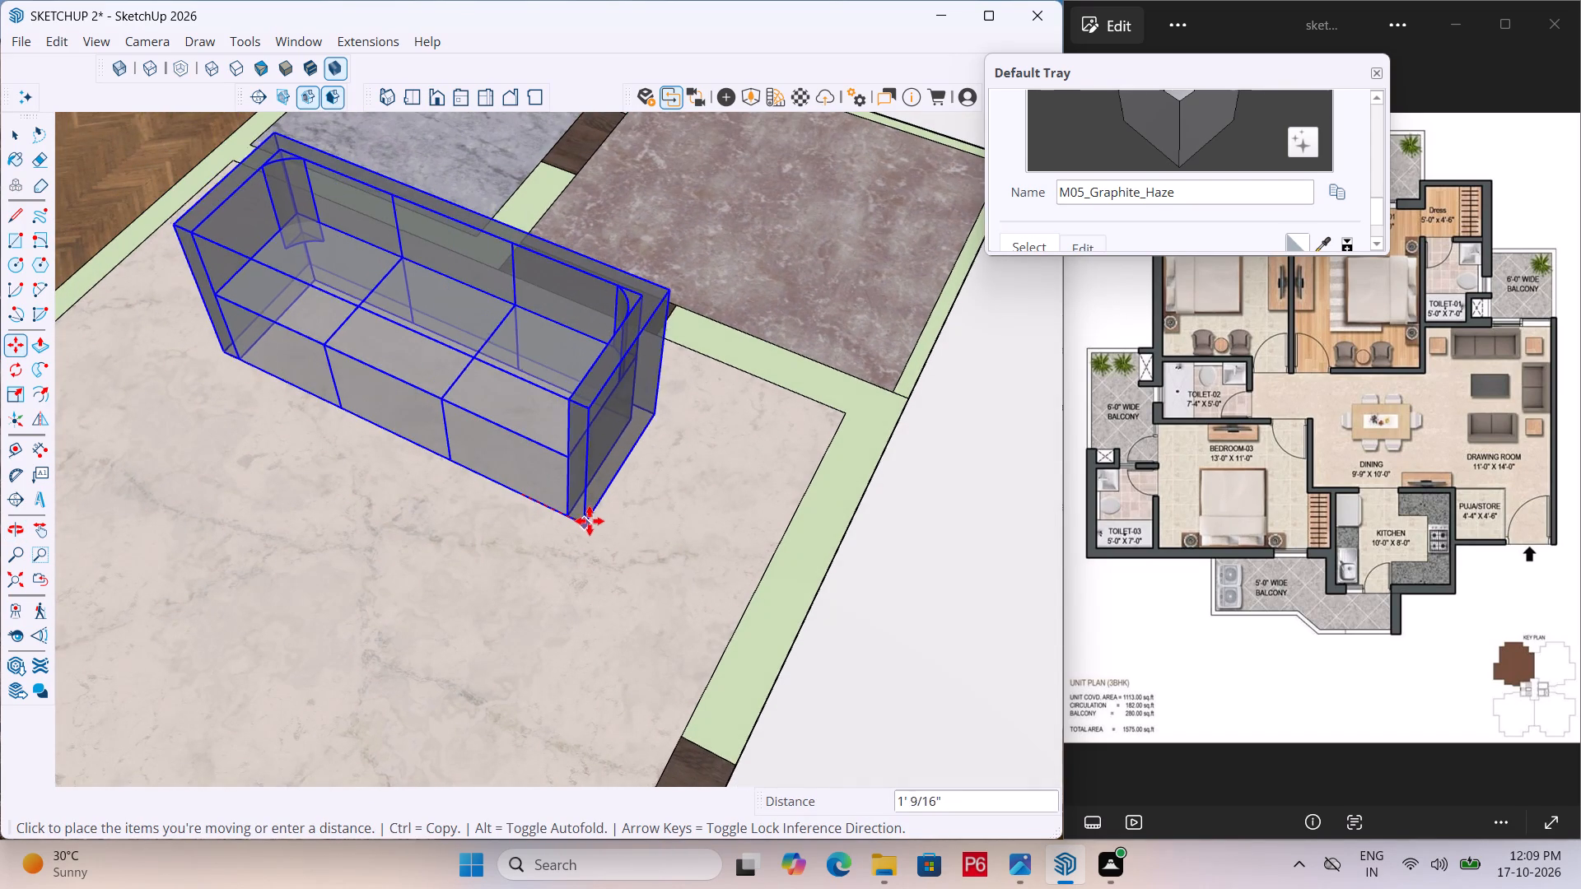
pyautogui.doubleClick(590, 521)
# Save the model with the sofa placed in the drawing room.
pyautogui.scroll(-5, 423, 407)
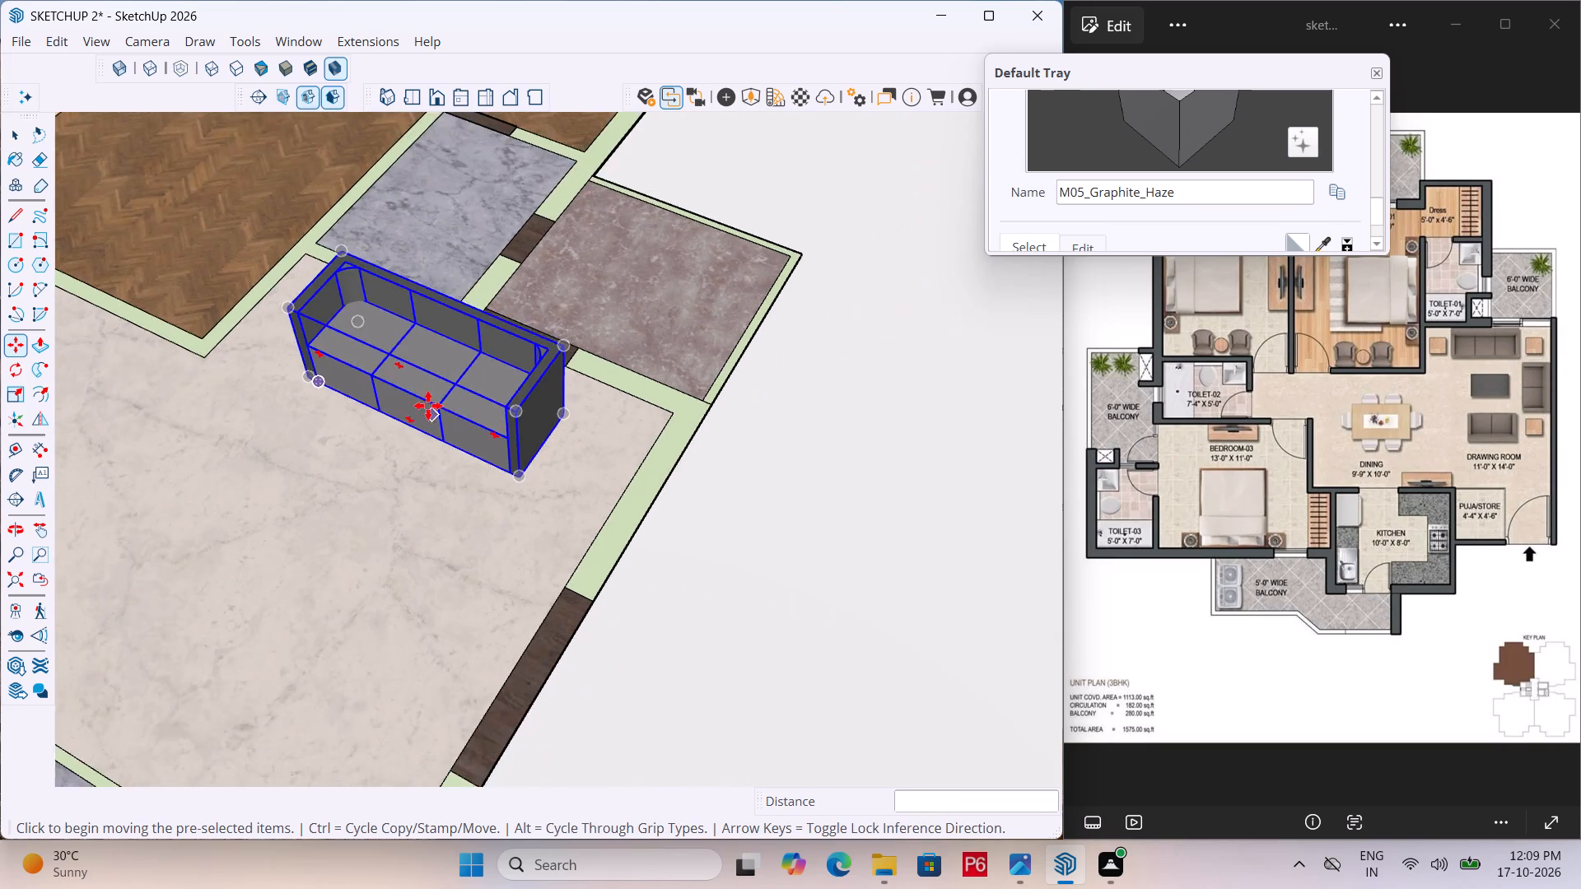
pyautogui.scroll(-12, 428, 406)
pyautogui.hotkey('ctrl', 's')
pyautogui.hotkey('ctrl', 's')
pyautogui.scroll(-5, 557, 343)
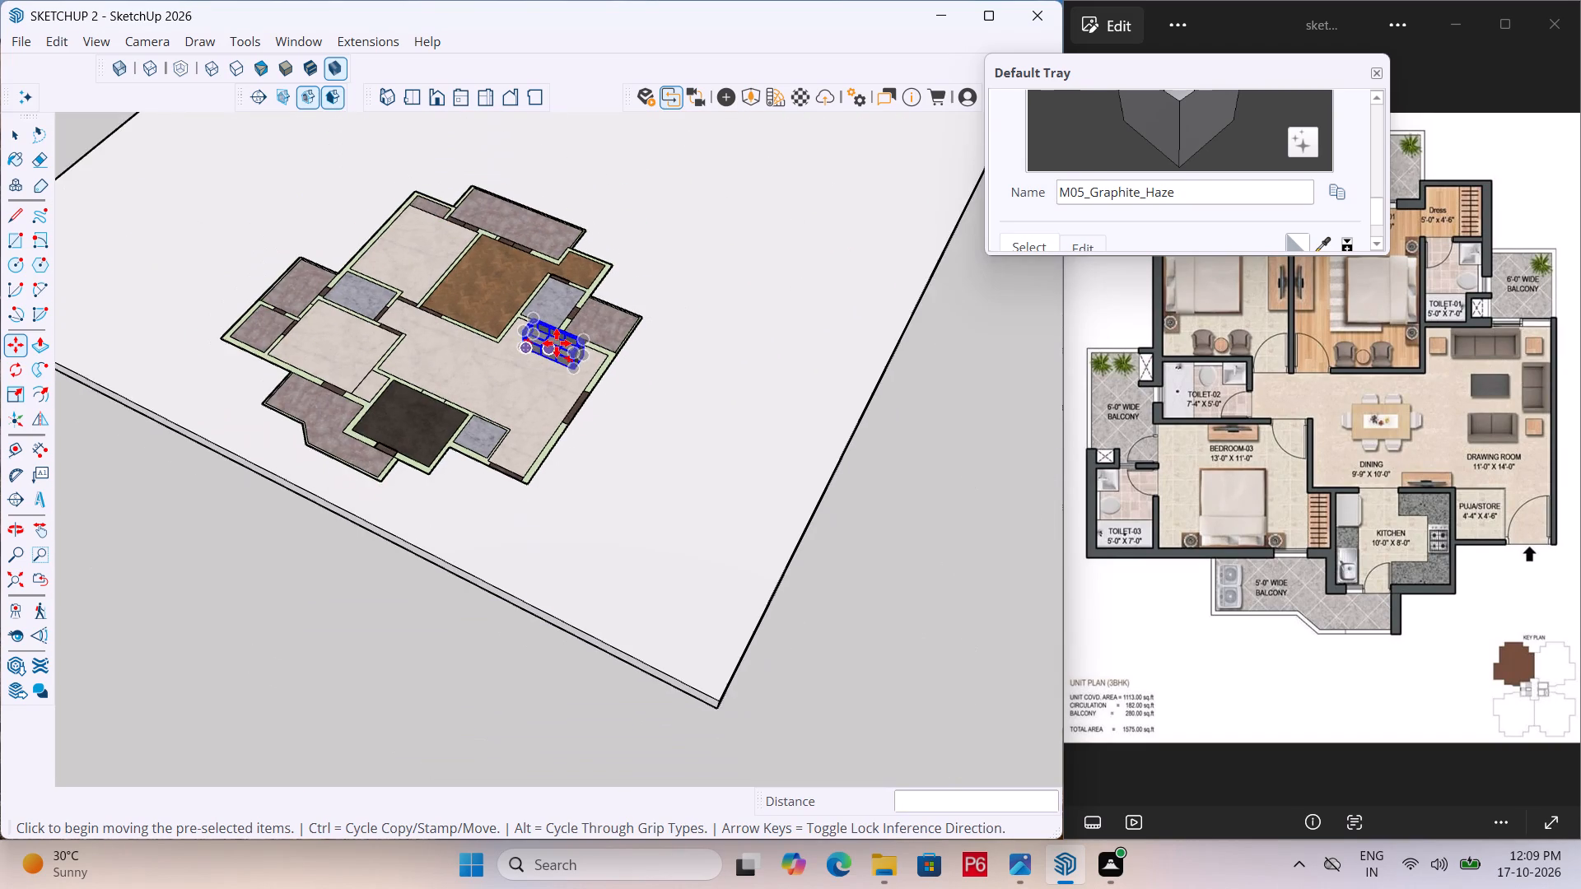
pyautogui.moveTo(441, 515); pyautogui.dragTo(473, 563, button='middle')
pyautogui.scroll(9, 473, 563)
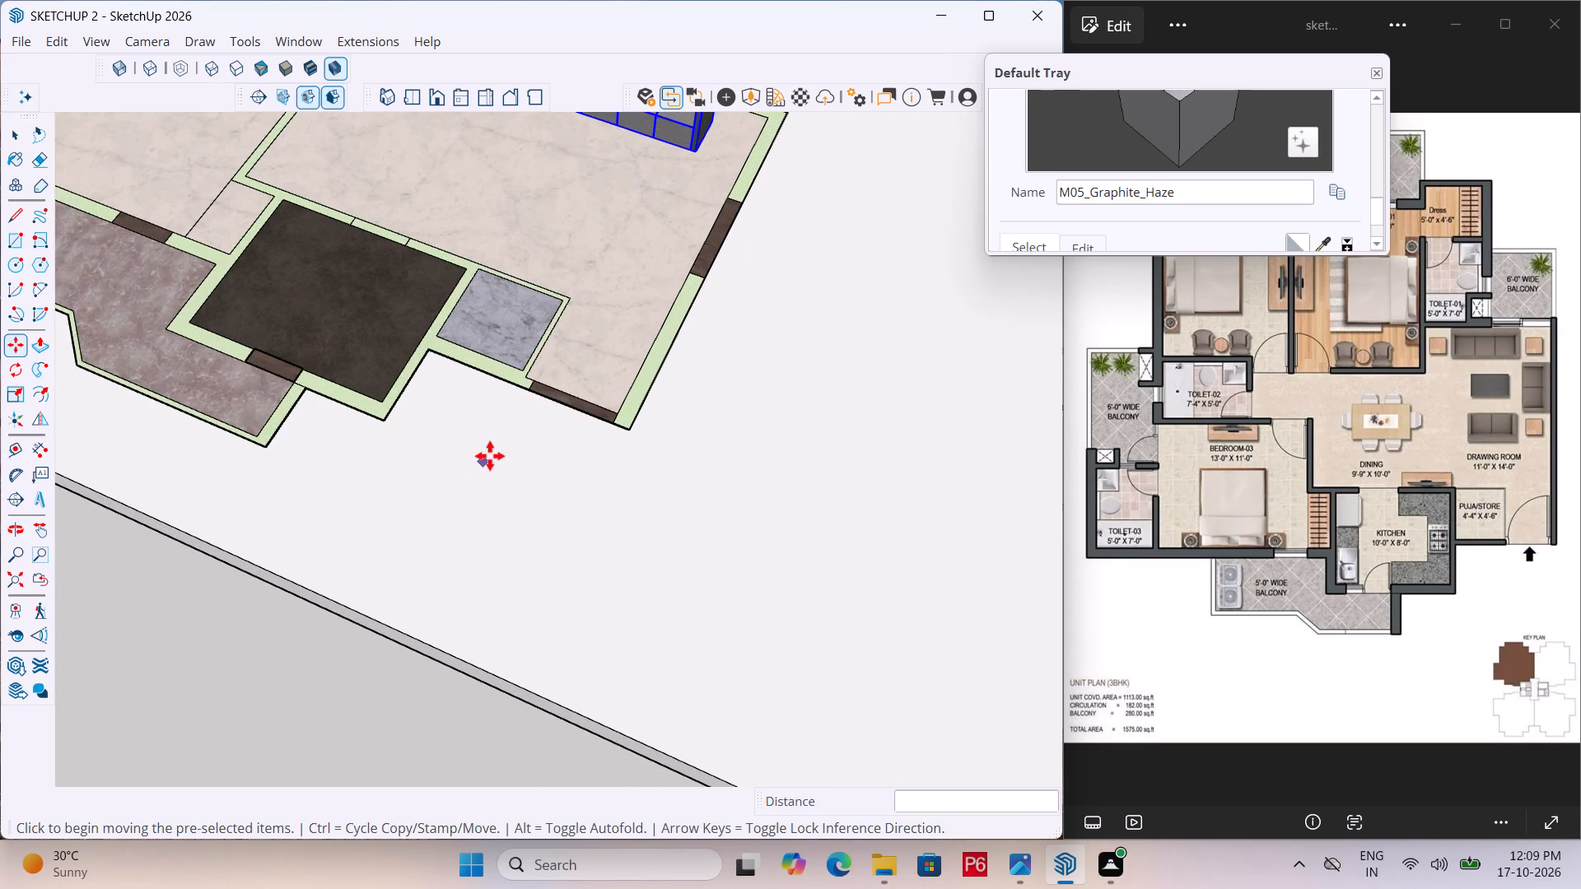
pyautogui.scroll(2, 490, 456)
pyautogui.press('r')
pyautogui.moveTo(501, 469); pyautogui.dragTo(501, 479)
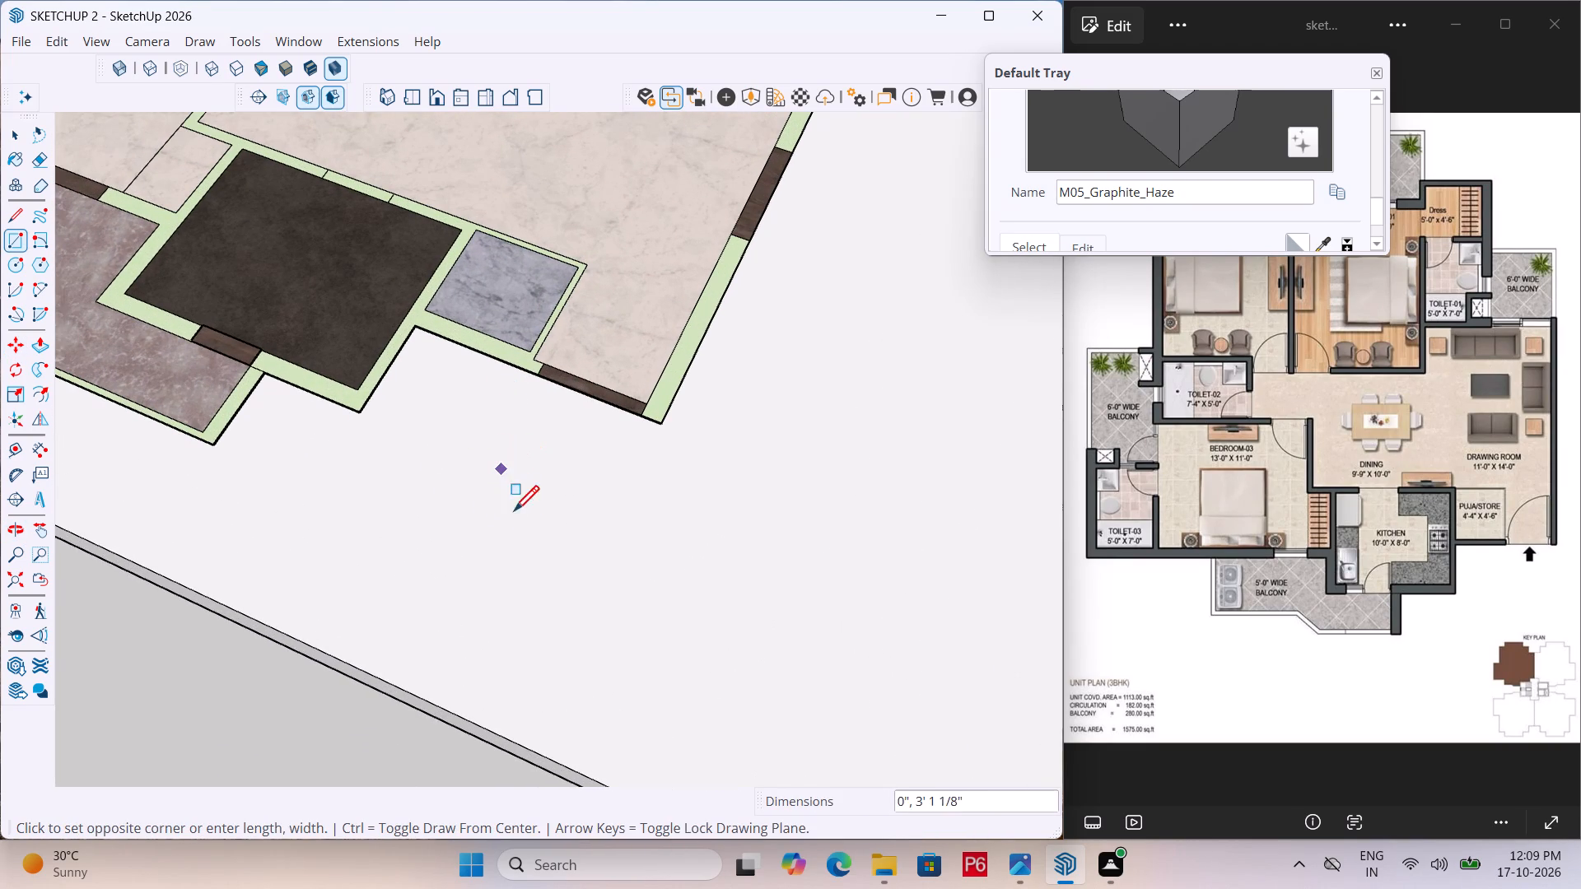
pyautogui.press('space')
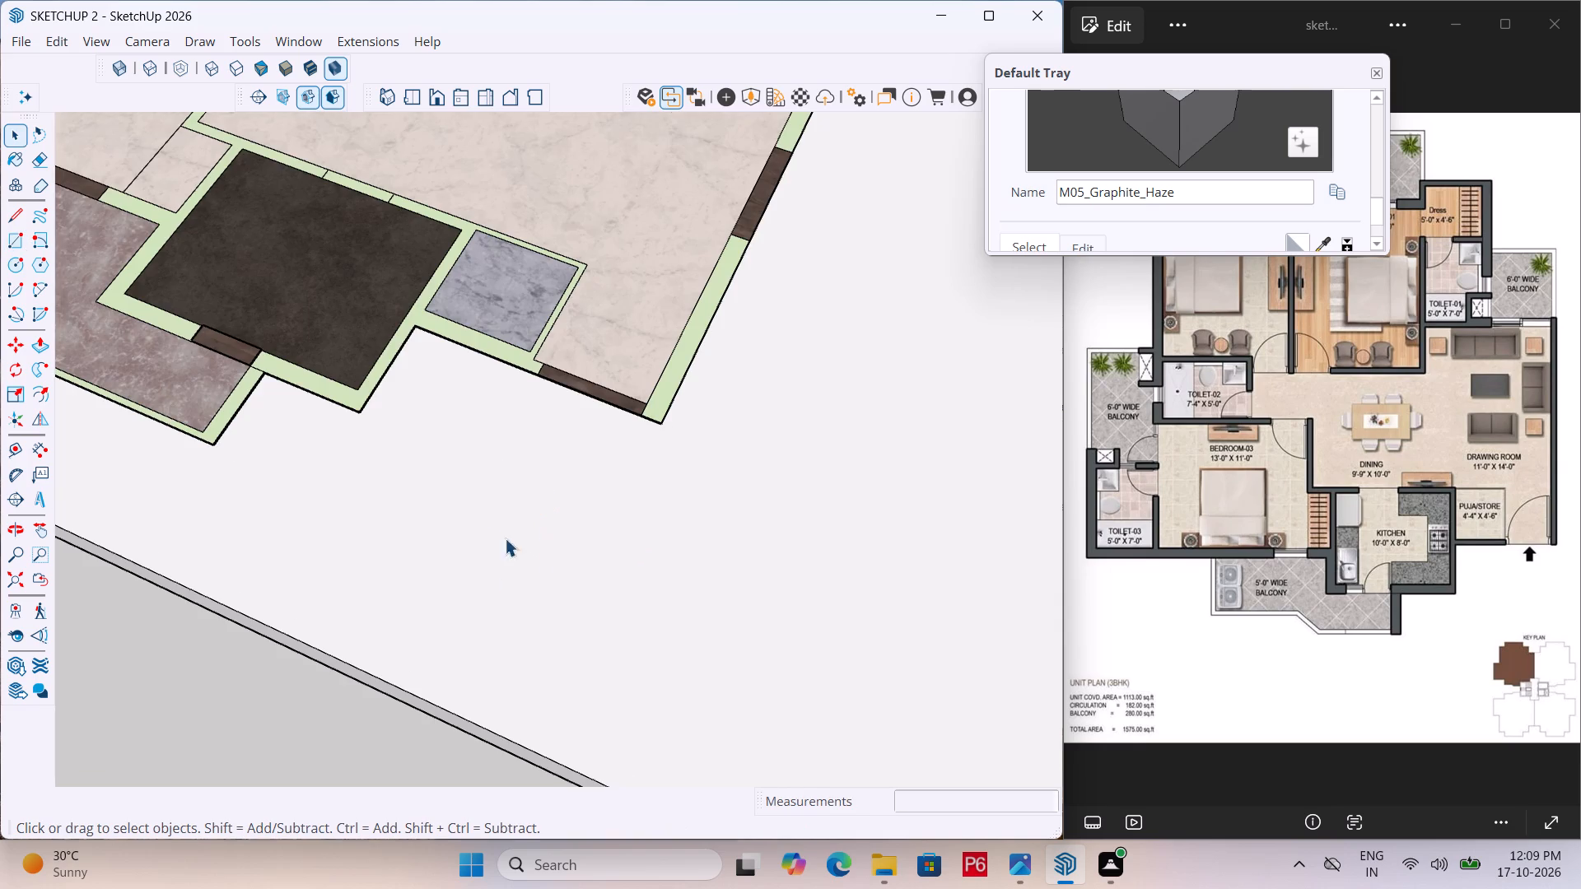
# Draw a rectangle about 2' 7" by 1' 11" on the drawing-room floor between the sofa's armrest and the bedroom wall.
pyautogui.scroll(-6, 503, 555)
pyautogui.scroll(7, 543, 254)
pyautogui.moveTo(557, 187); pyautogui.dragTo(795, 183, button='middle')
pyautogui.scroll(1, 772, 186)
pyautogui.scroll(6, 210, 258)
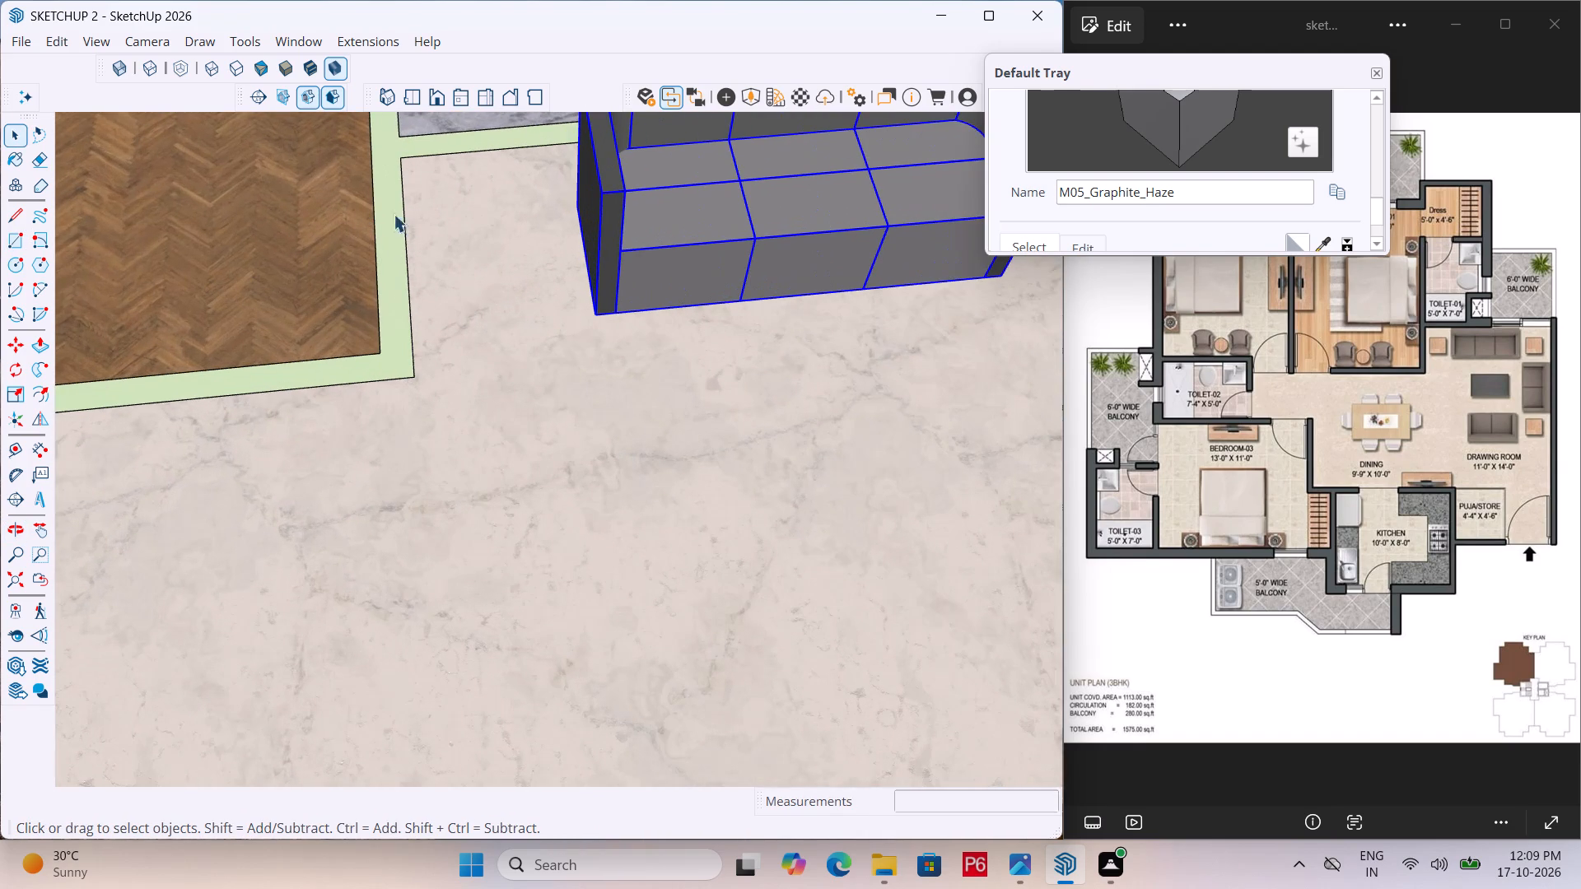
pyautogui.press('r')
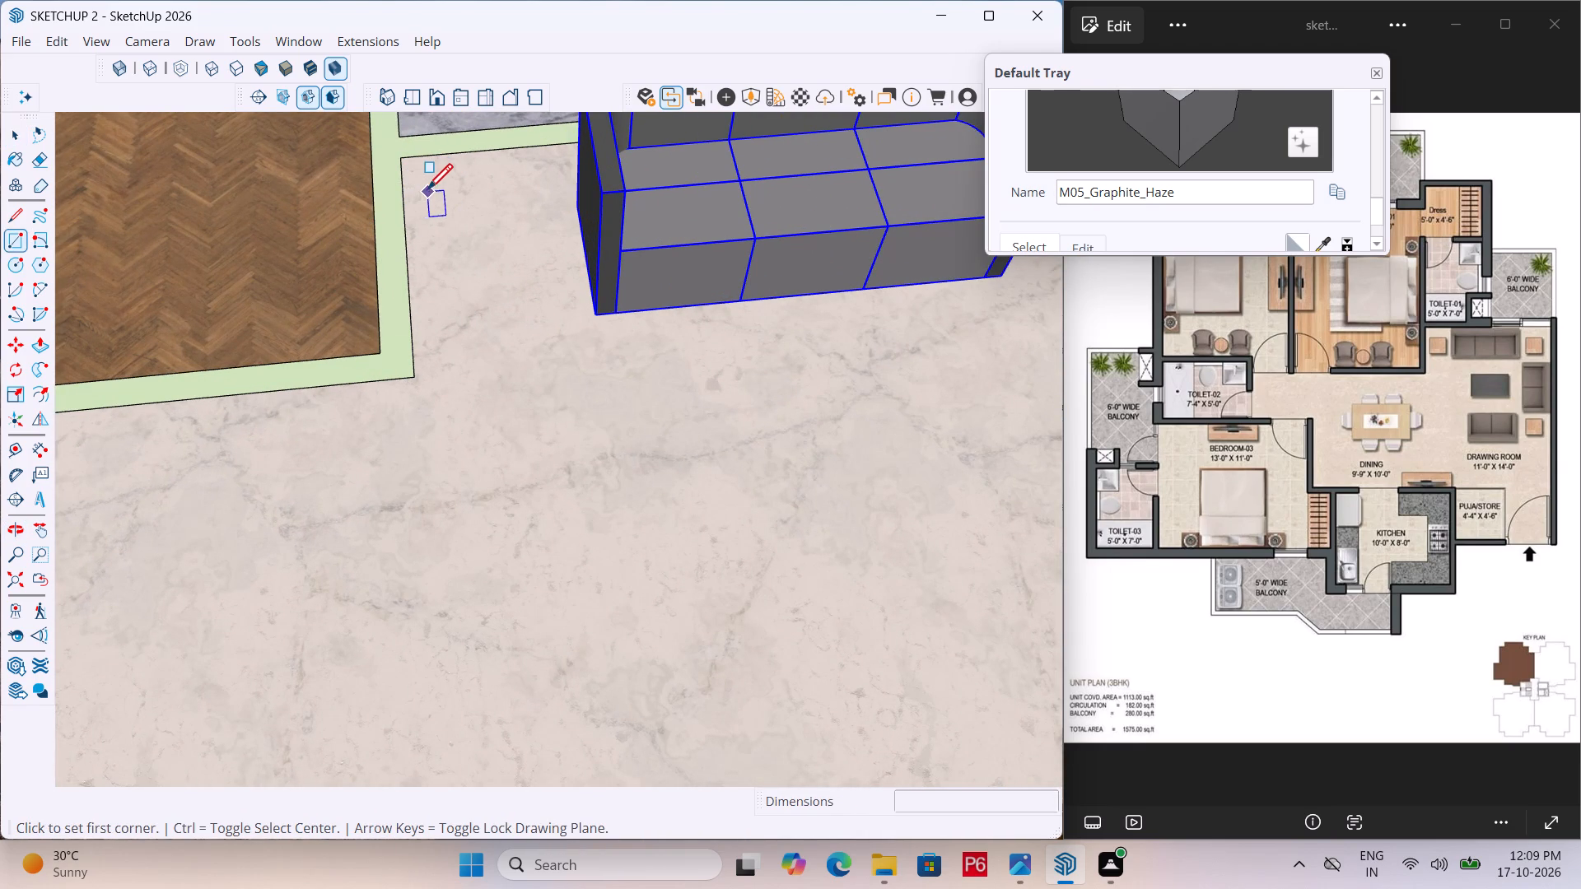
pyautogui.moveTo(537, 212); pyautogui.dragTo(922, 142, button='middle')
pyautogui.scroll(-1, 537, 211)
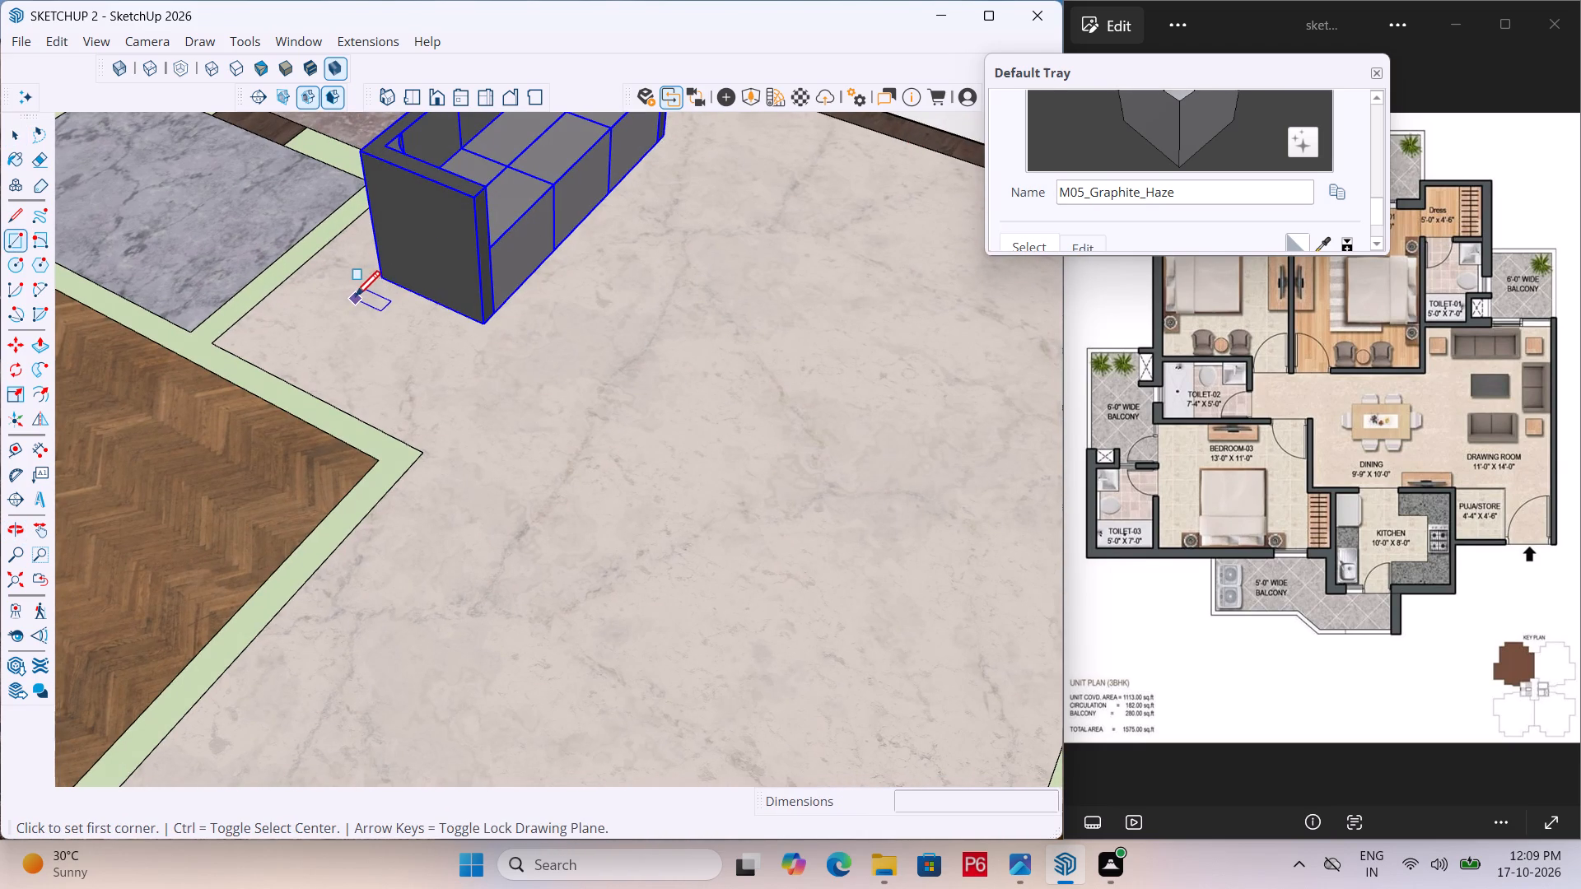
pyautogui.click(357, 293)
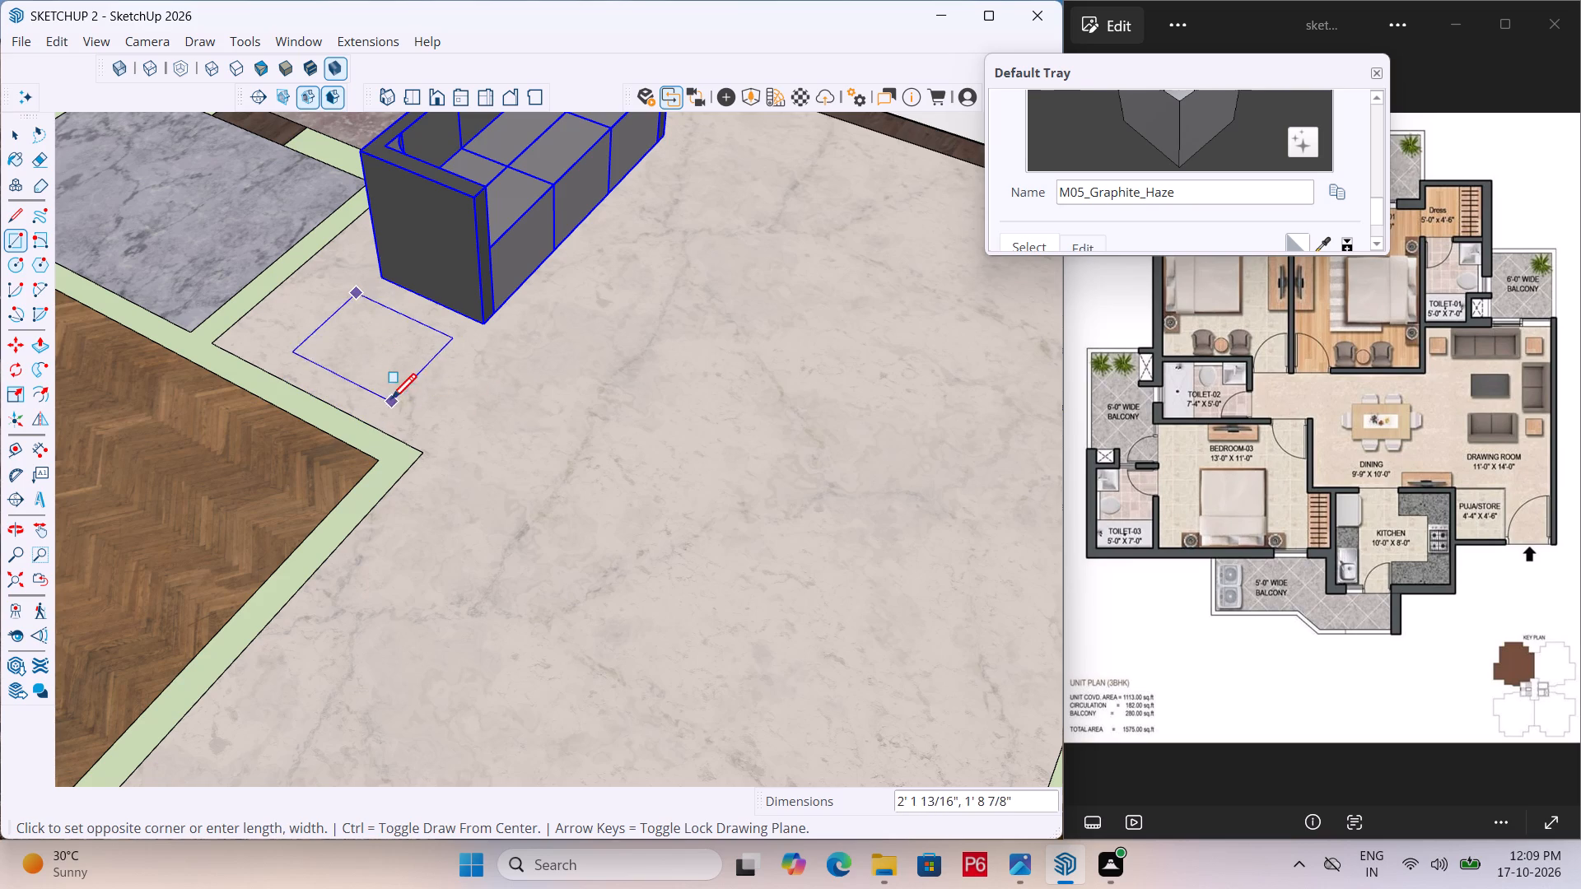
pyautogui.click(379, 397)
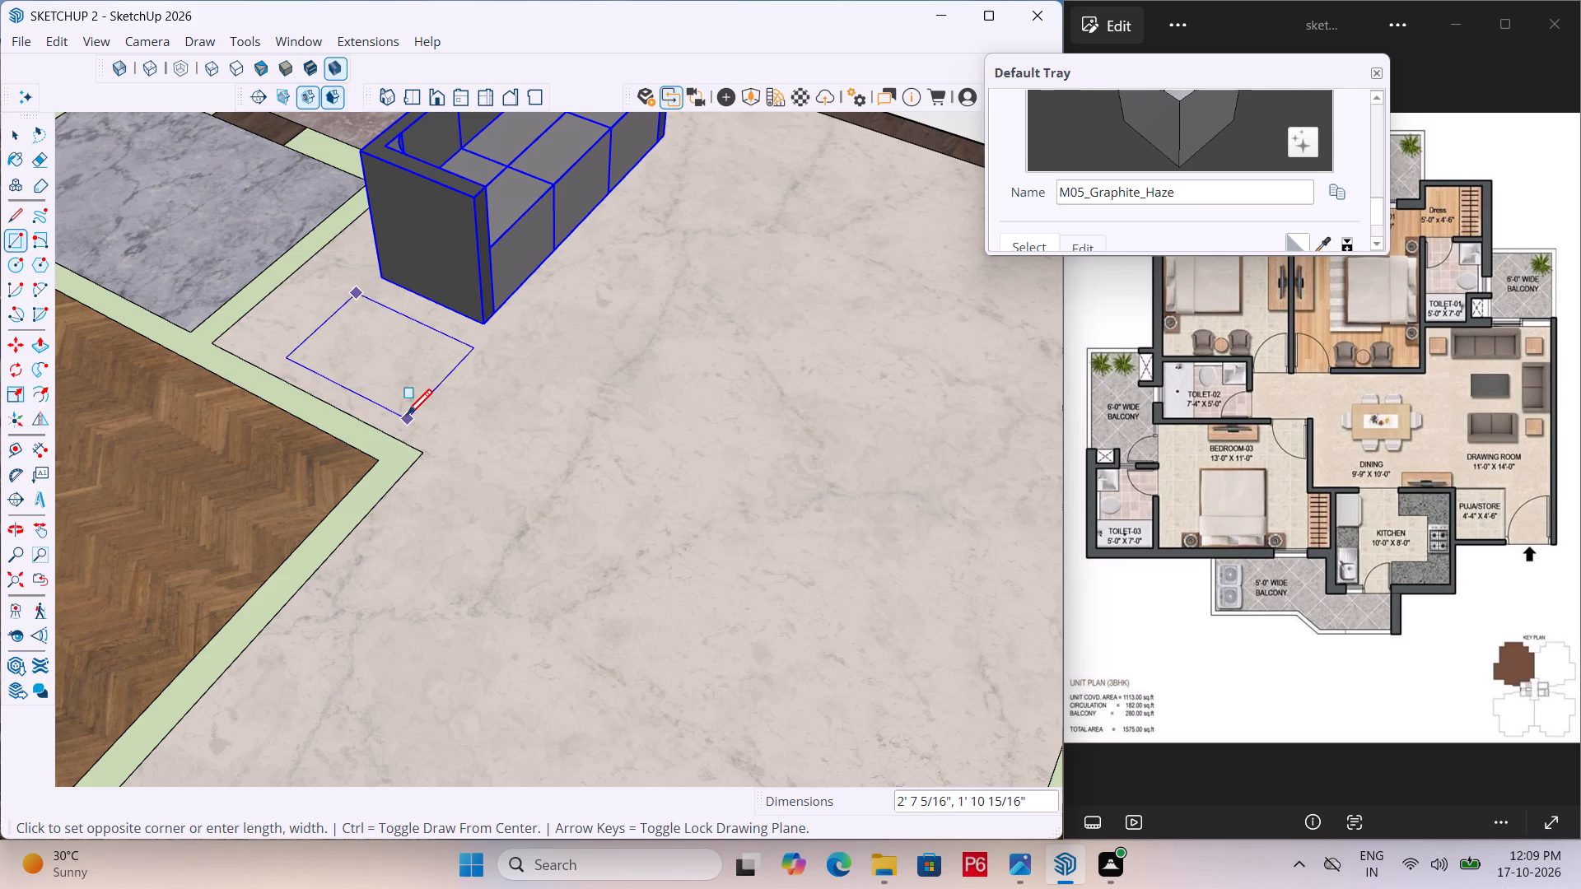
pyautogui.click(403, 416)
pyautogui.press('space')
# Group the rectangle's face and edges beside the sofa and open the group for editing.
pyautogui.rightClick(413, 342)
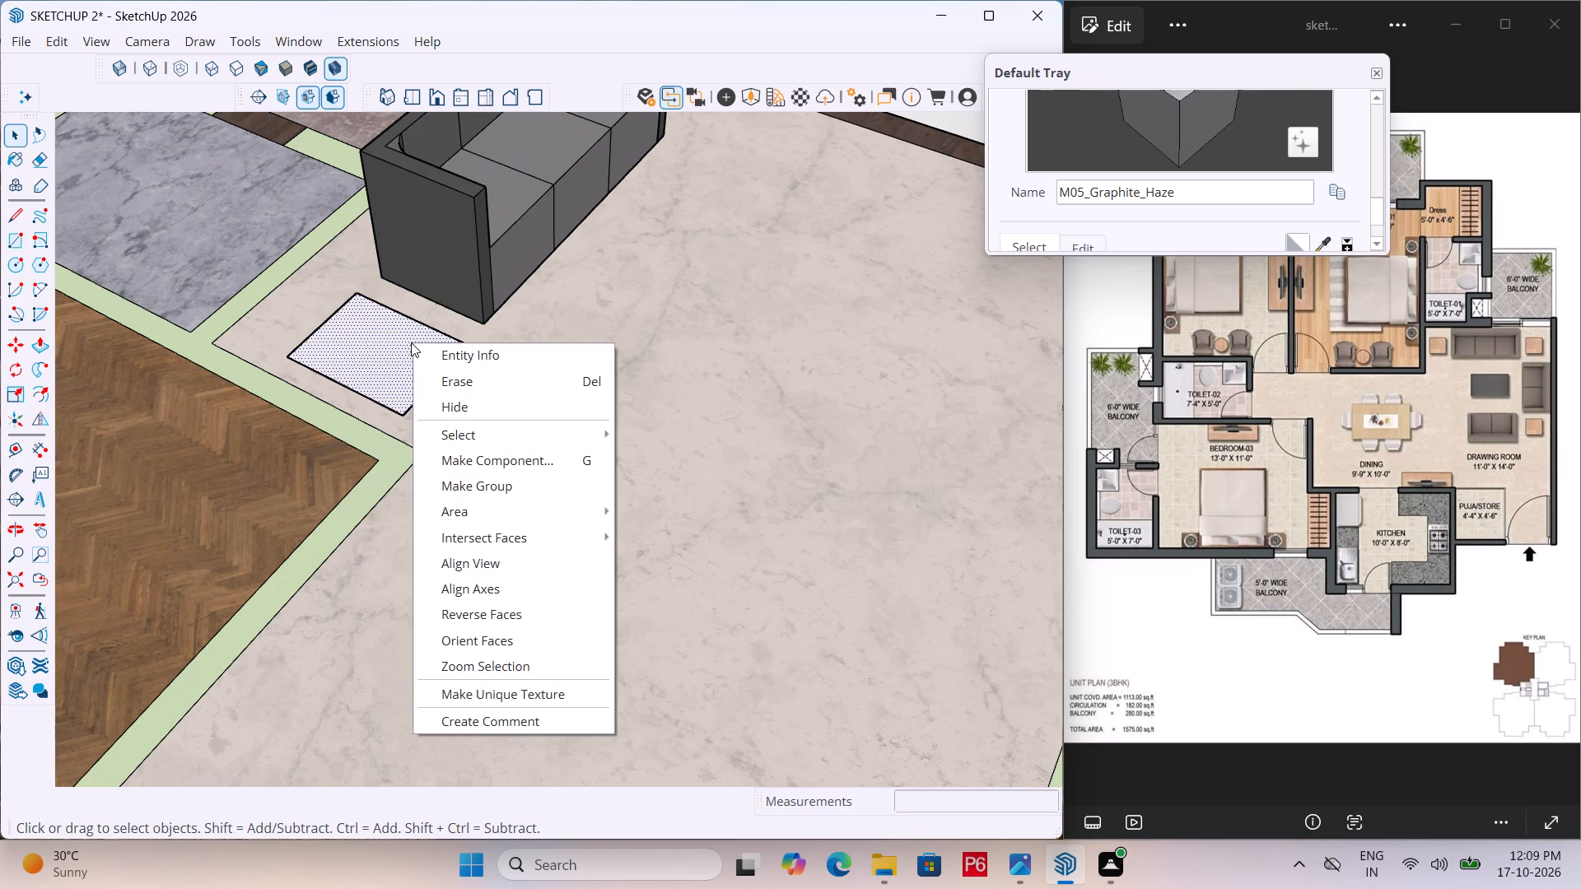
pyautogui.tripleClick(383, 348)
pyautogui.rightClick(381, 349)
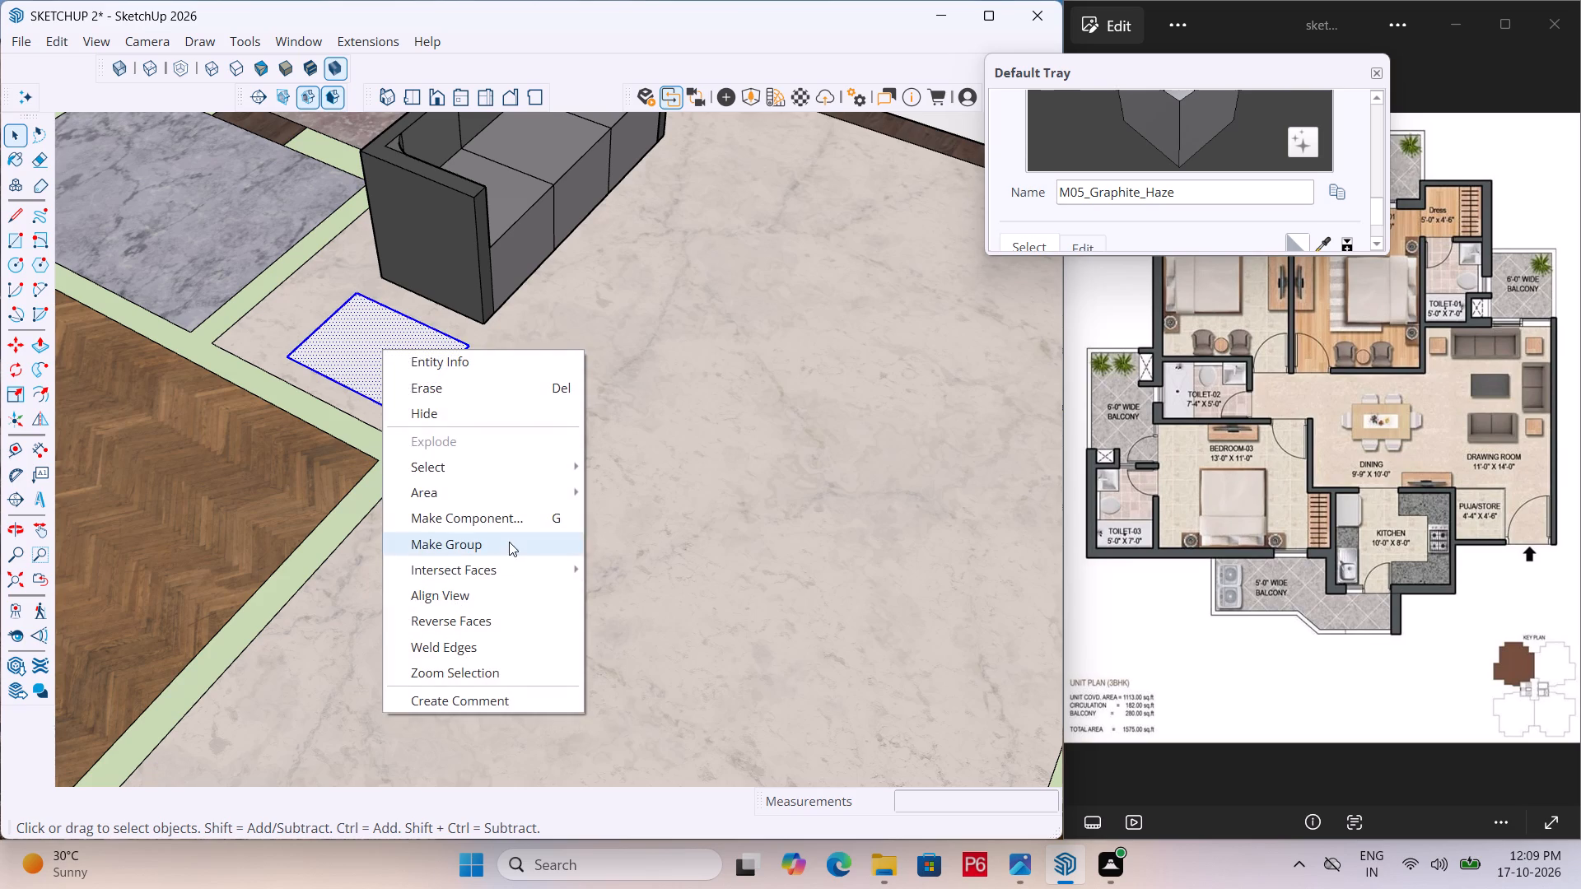
pyautogui.click(509, 542)
pyautogui.click(379, 375)
pyautogui.doubleClick(379, 374)
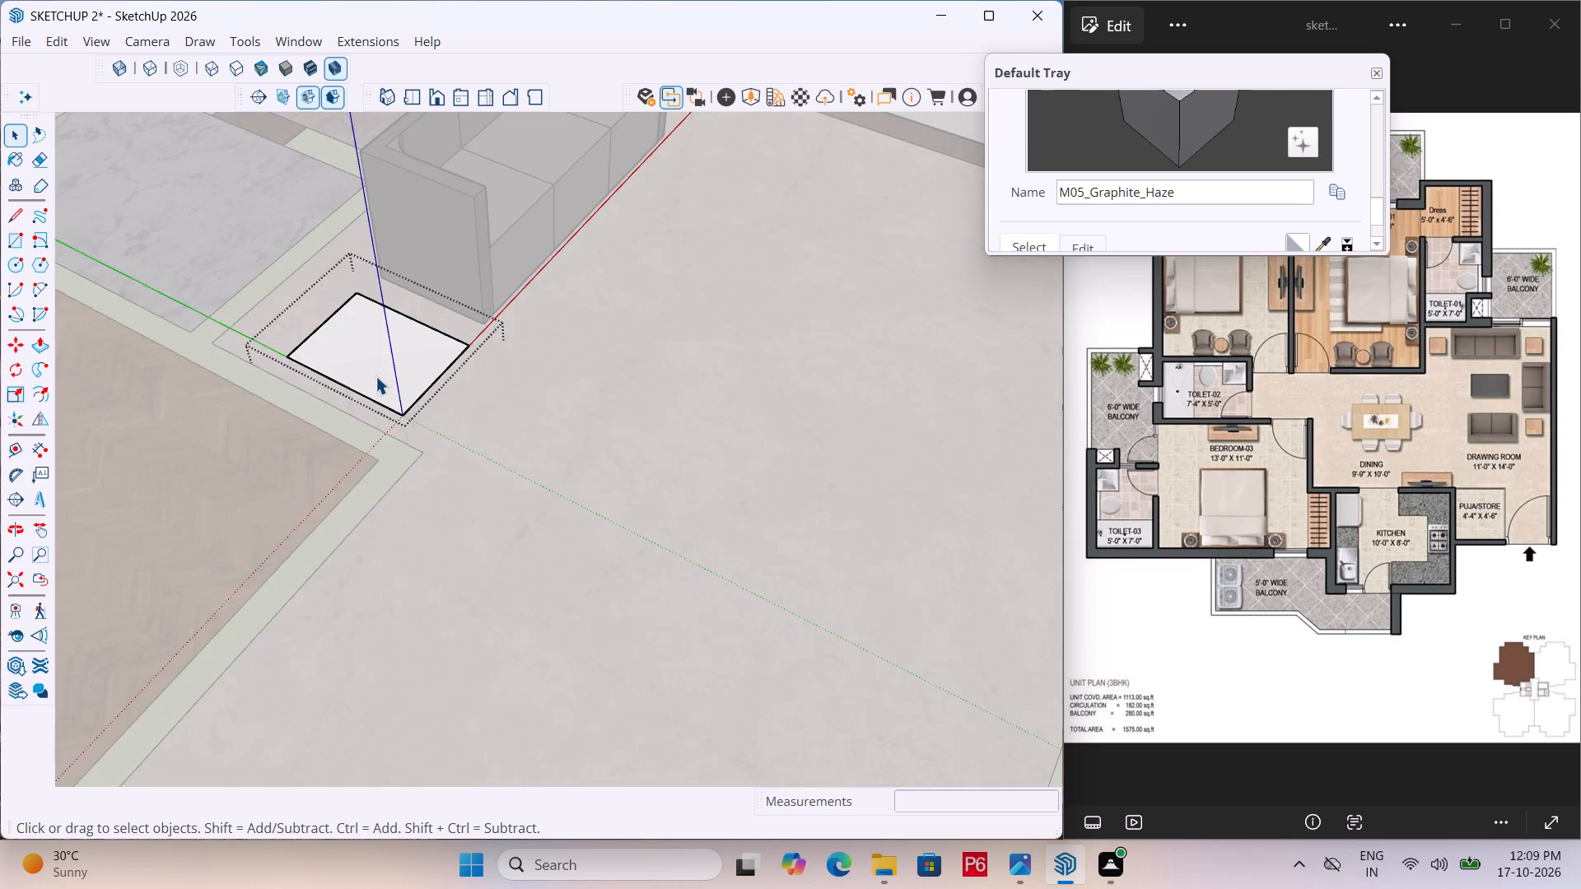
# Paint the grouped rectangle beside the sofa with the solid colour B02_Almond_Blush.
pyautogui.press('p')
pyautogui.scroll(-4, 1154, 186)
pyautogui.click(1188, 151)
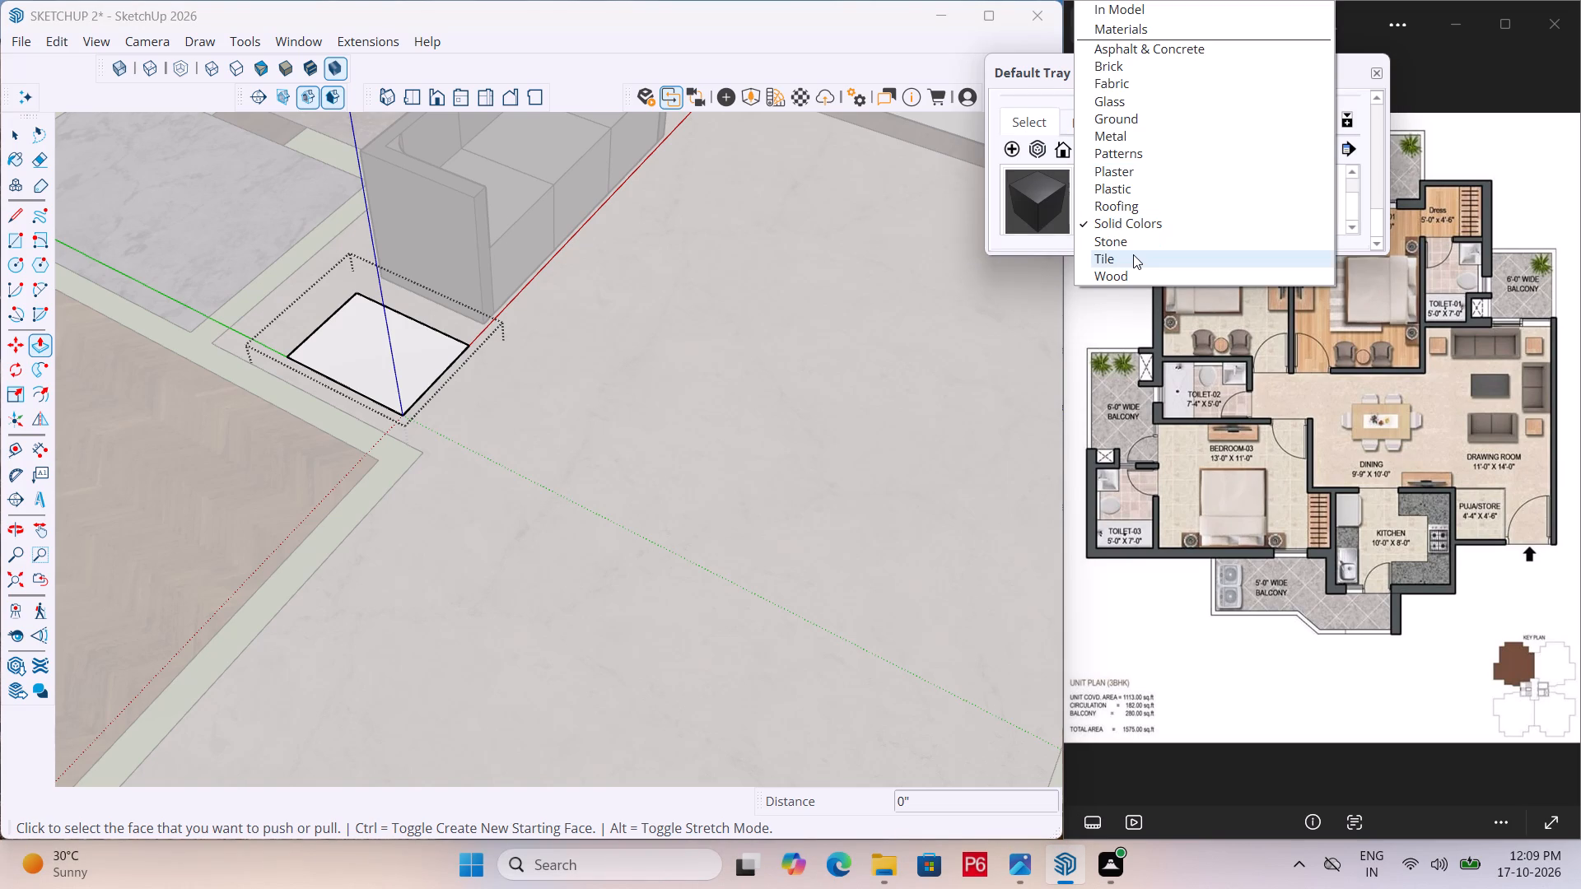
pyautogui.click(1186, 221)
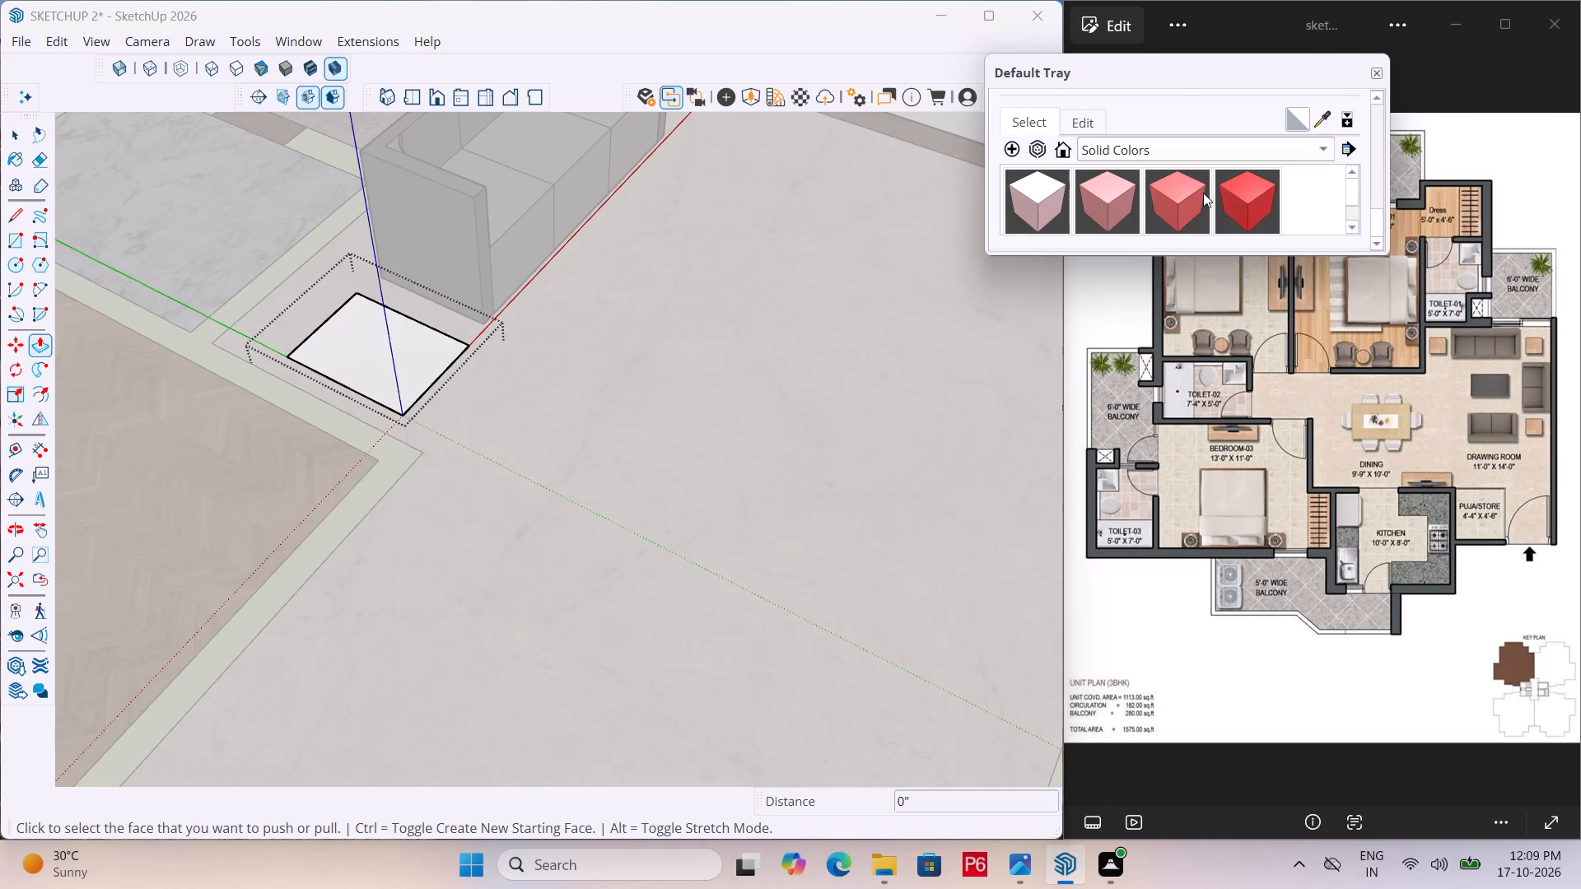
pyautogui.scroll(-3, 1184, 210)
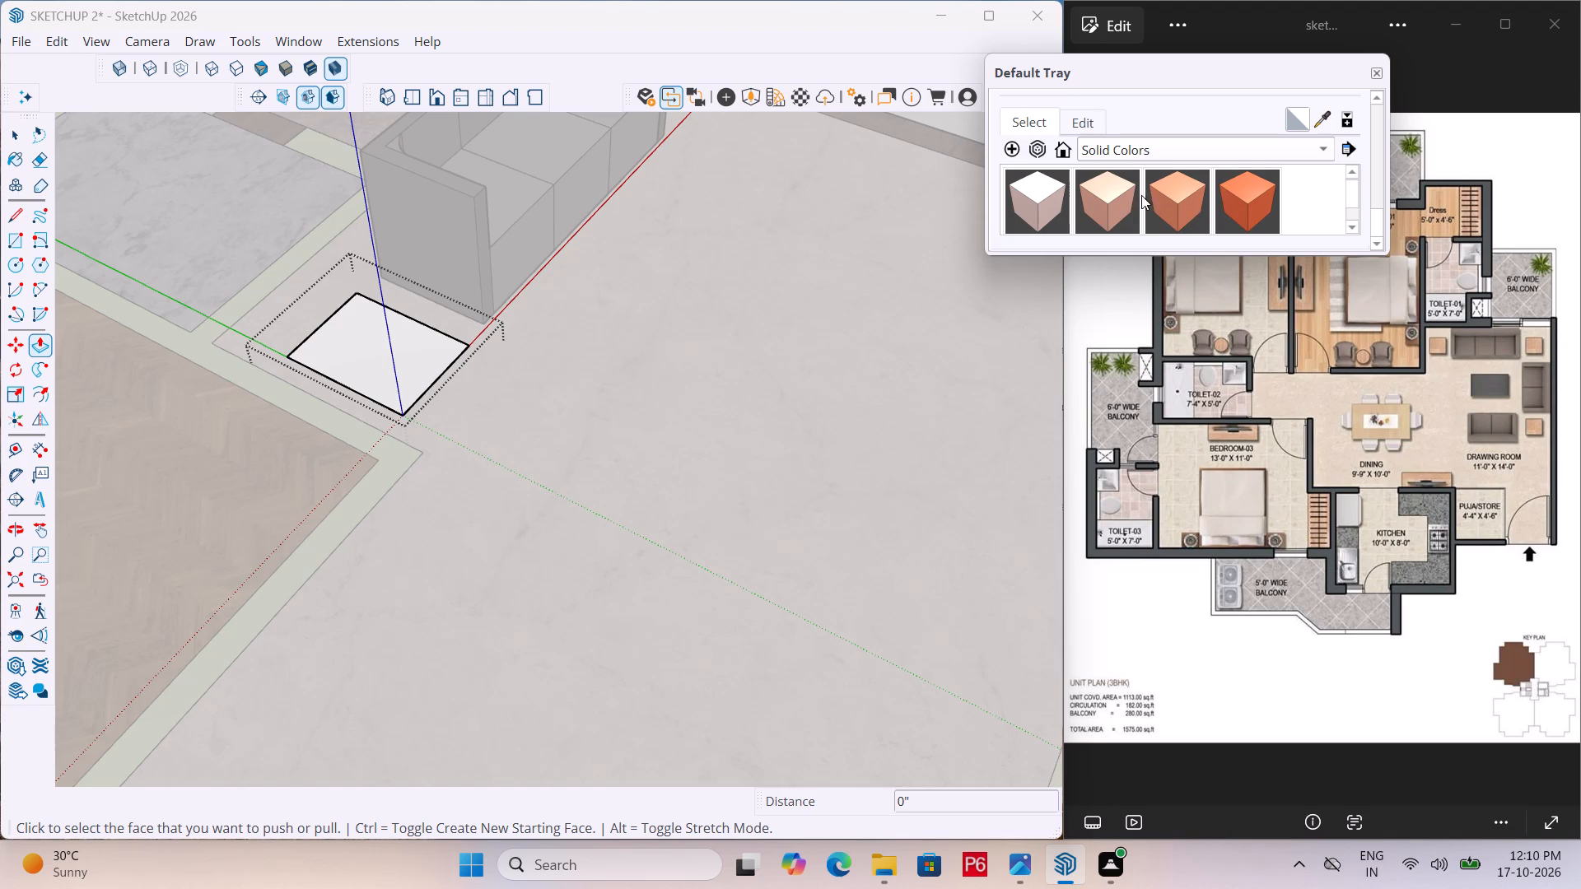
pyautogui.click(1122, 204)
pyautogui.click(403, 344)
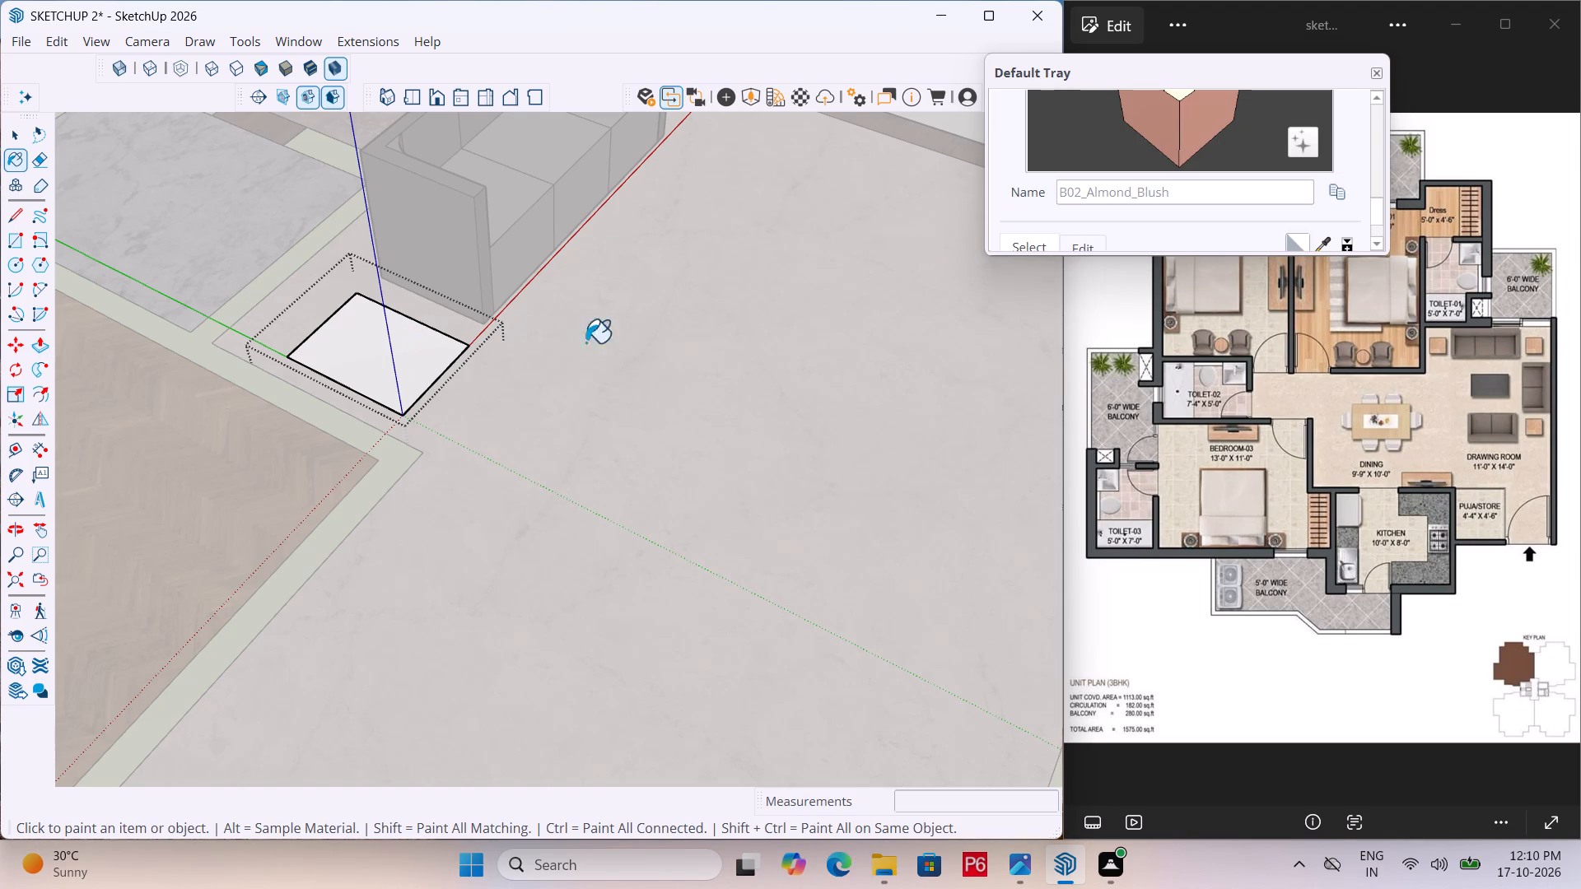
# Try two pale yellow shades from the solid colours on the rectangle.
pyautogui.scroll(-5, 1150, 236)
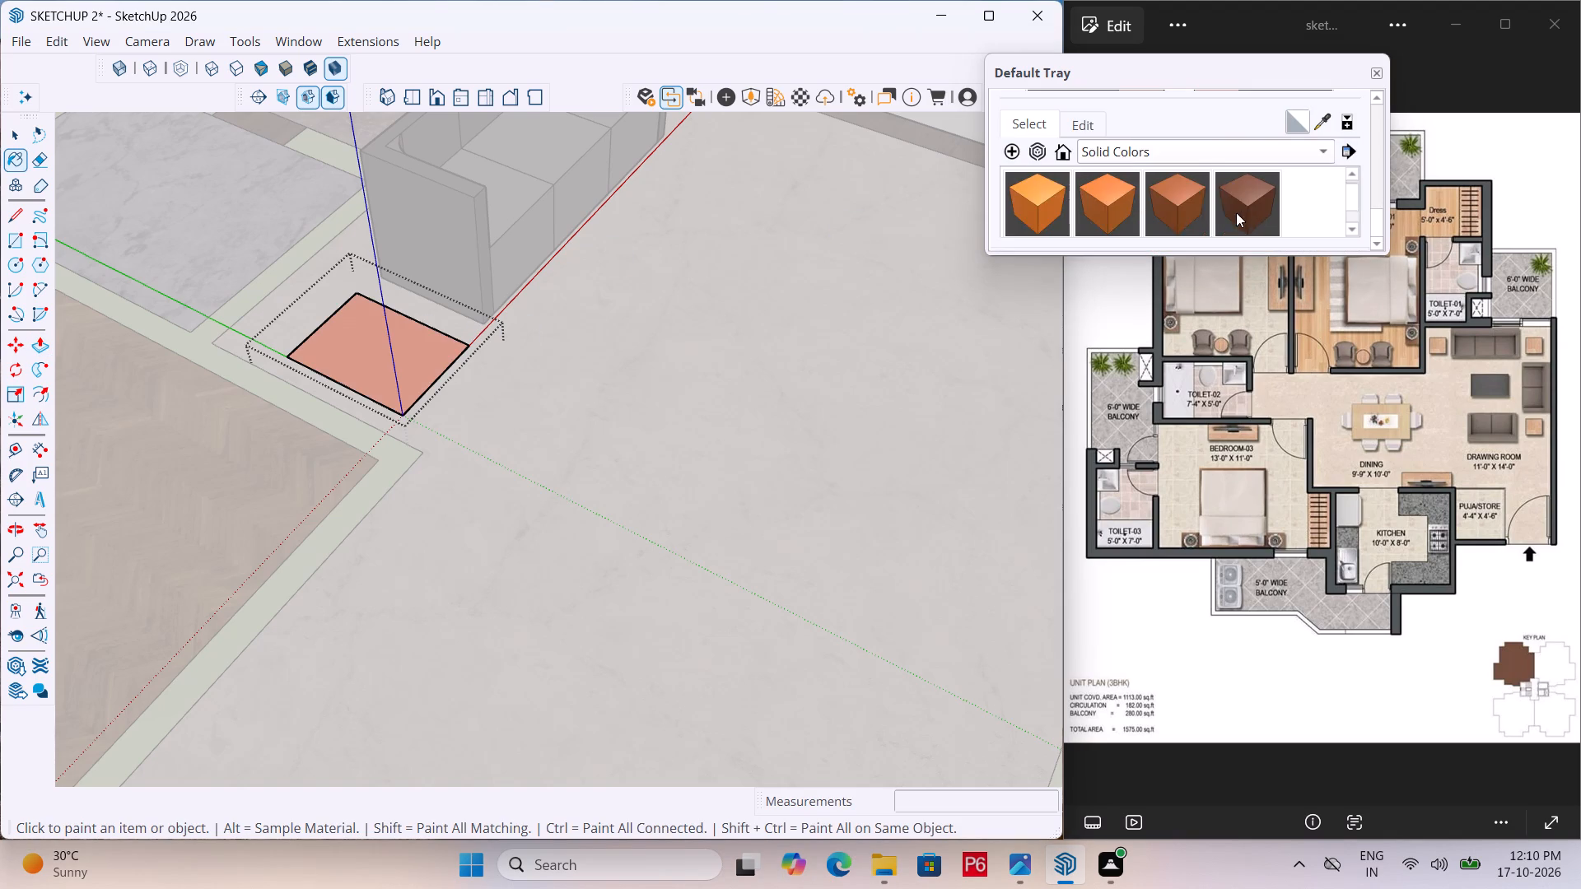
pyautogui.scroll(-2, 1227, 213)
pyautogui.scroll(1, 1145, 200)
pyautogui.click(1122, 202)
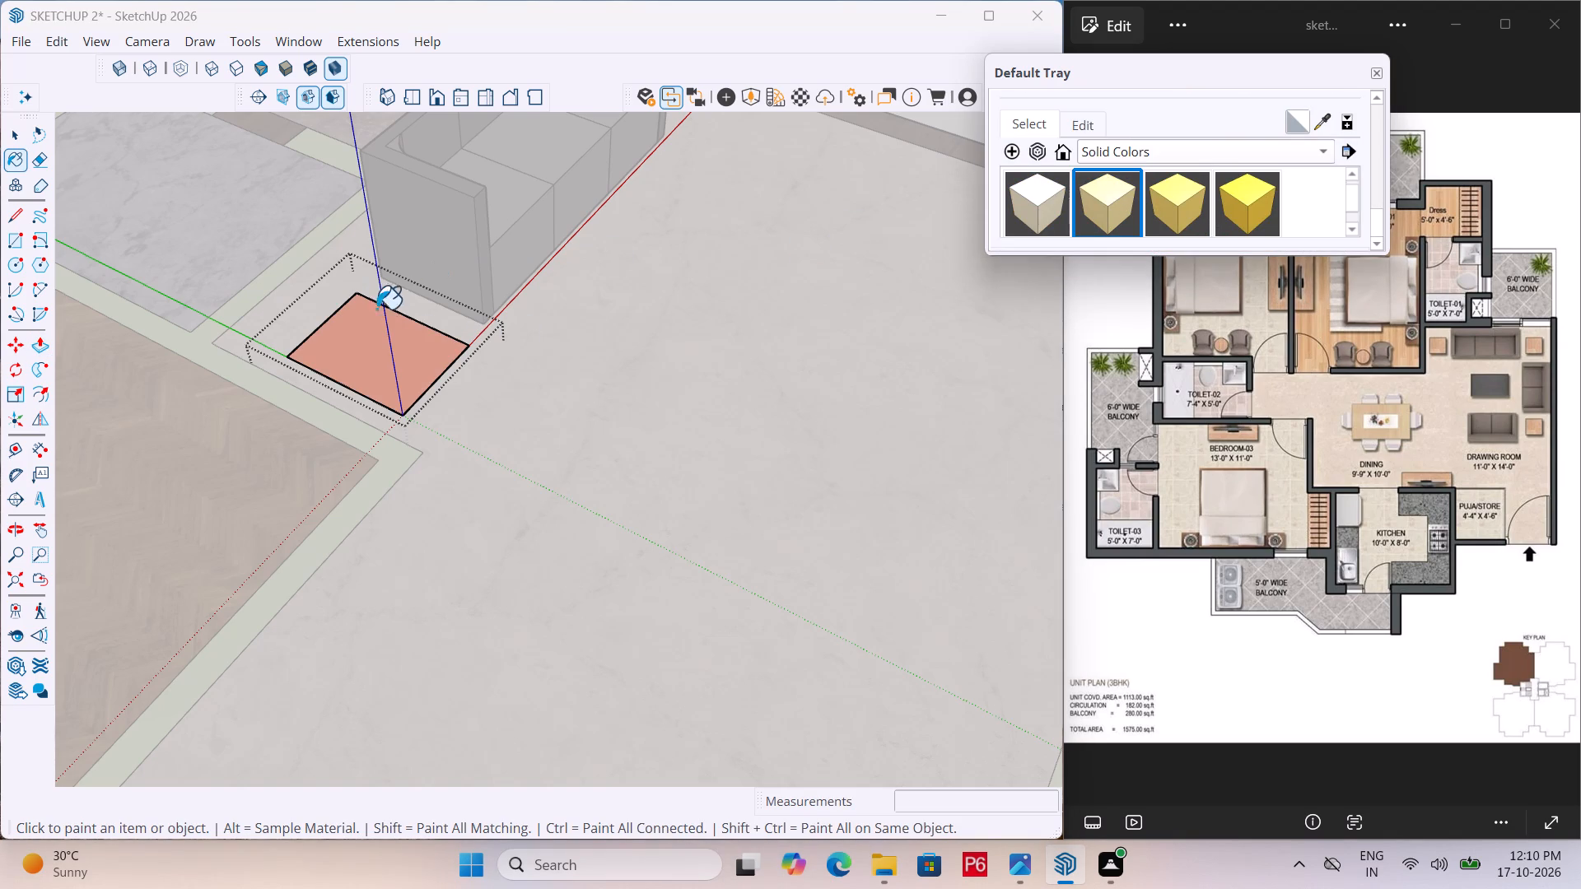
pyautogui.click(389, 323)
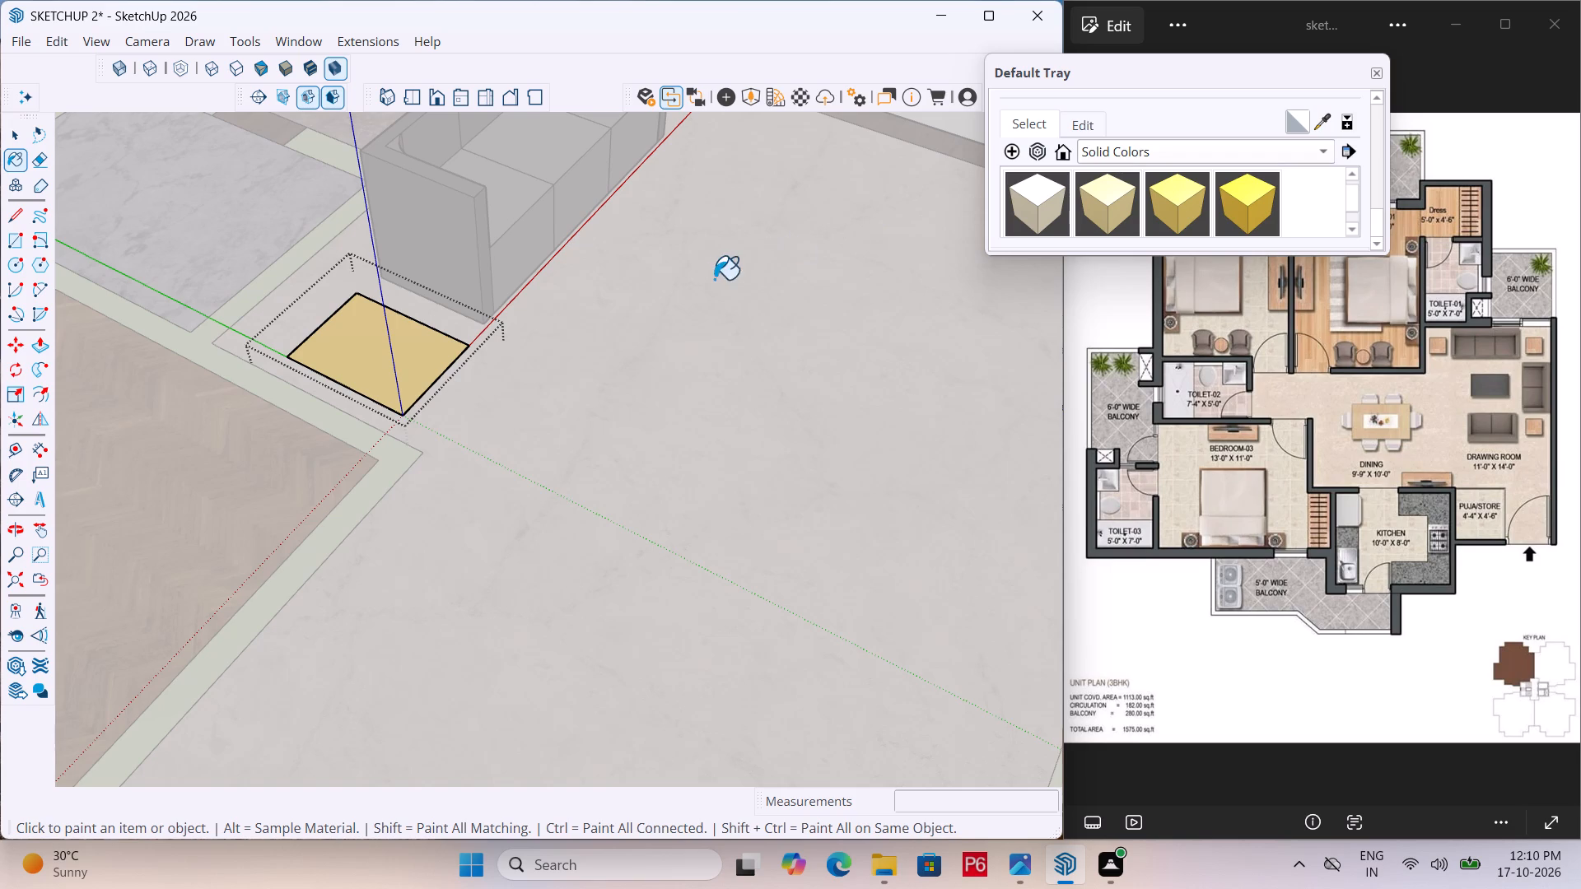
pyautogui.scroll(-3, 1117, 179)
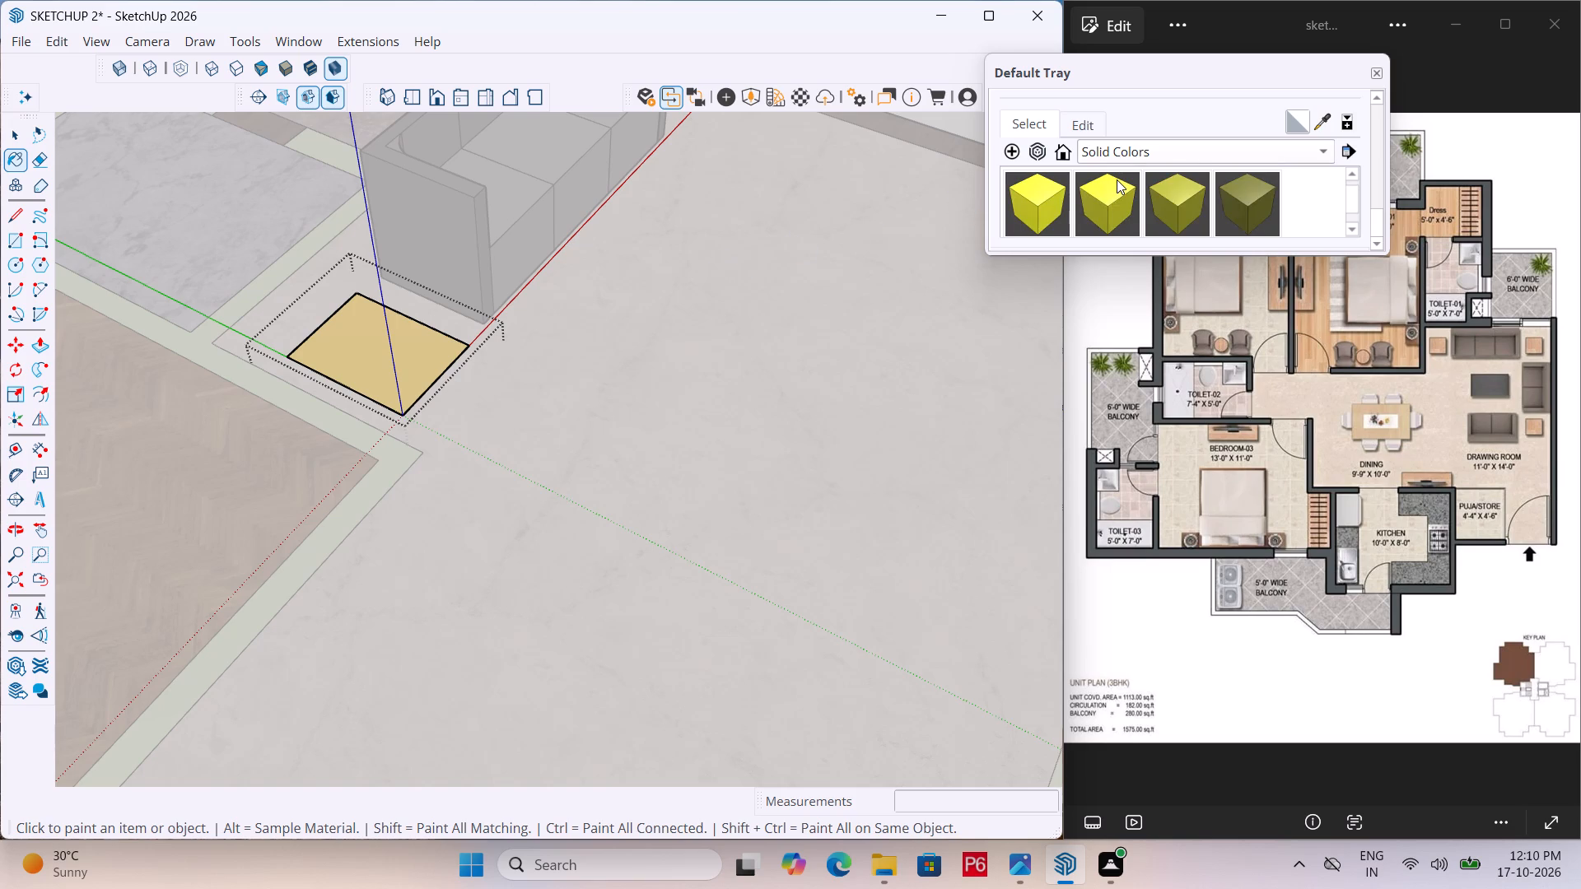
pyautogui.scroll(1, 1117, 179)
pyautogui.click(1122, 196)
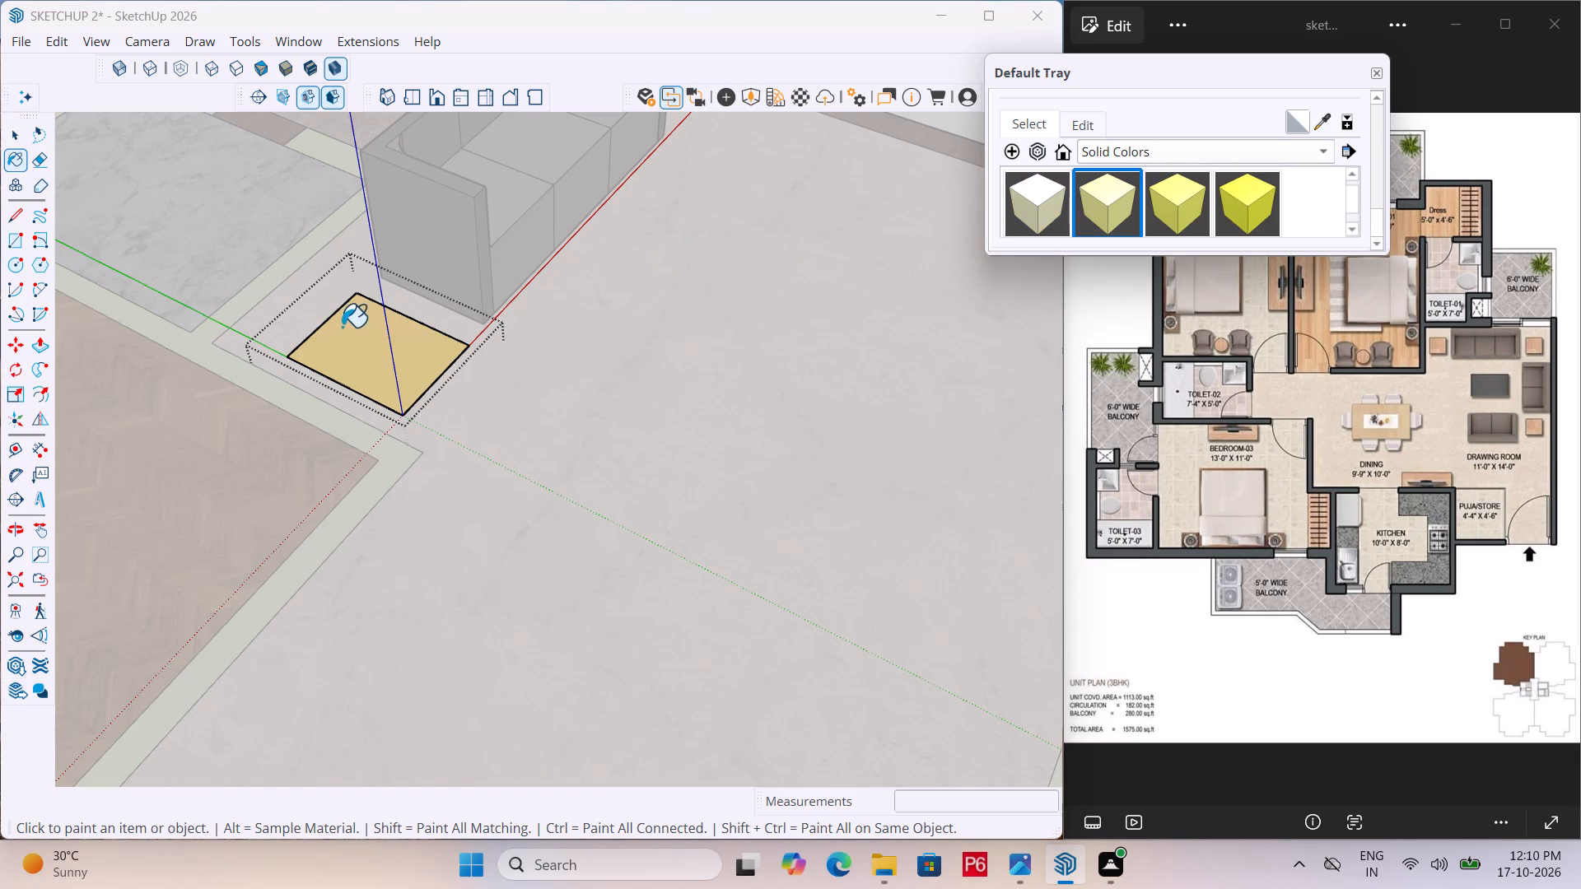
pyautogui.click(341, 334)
# Browse the solid colours for a better shade and paint the rectangle dark golden yellow.
pyautogui.scroll(-2, 1103, 197)
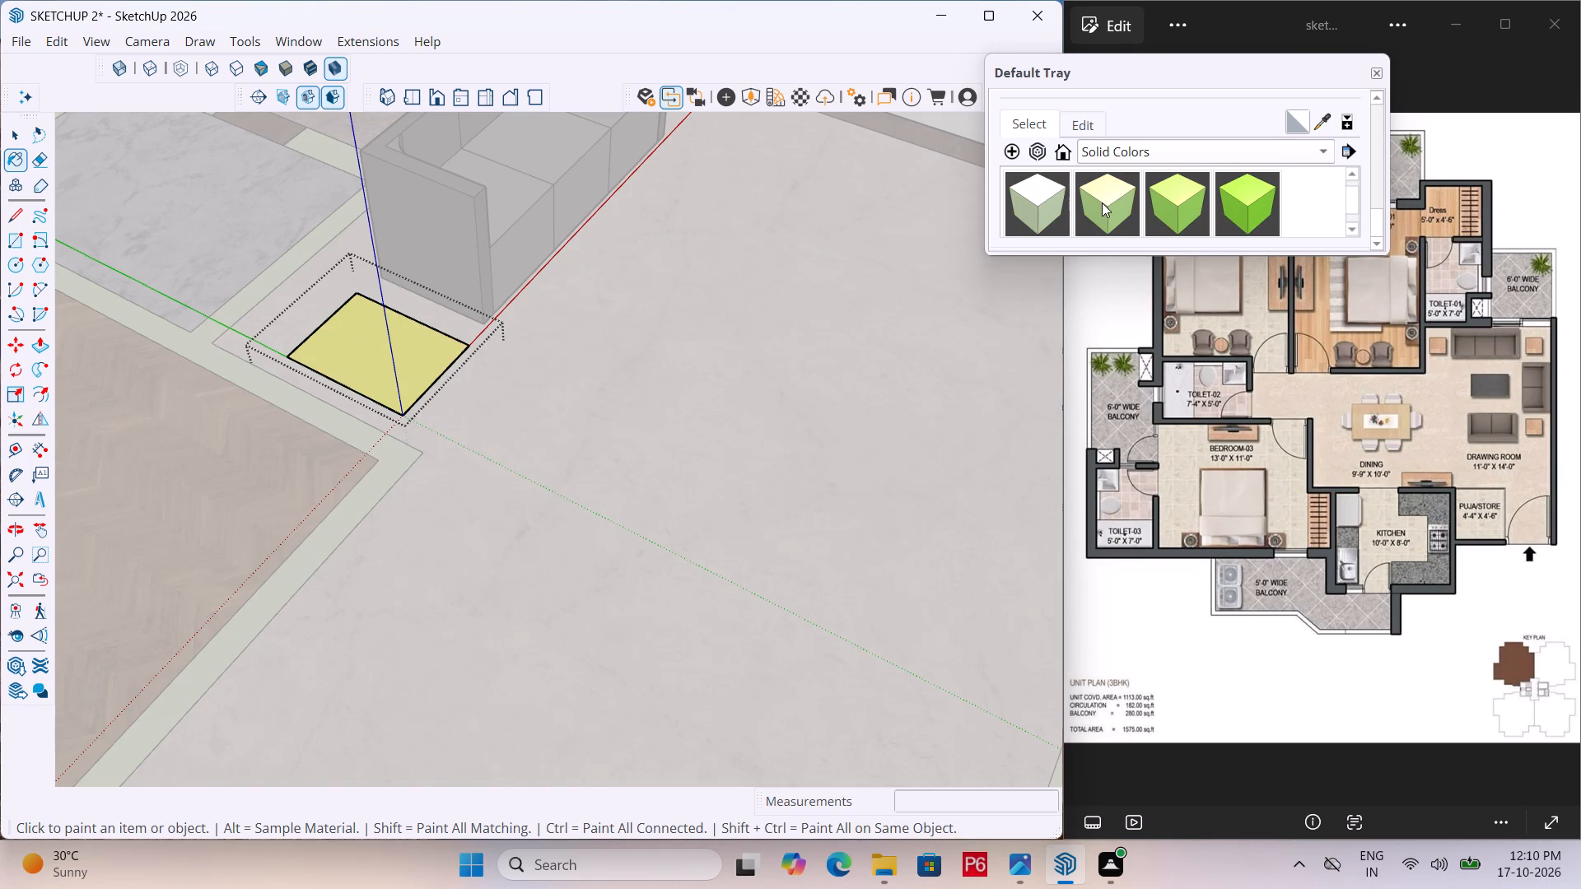
pyautogui.scroll(-5, 1102, 203)
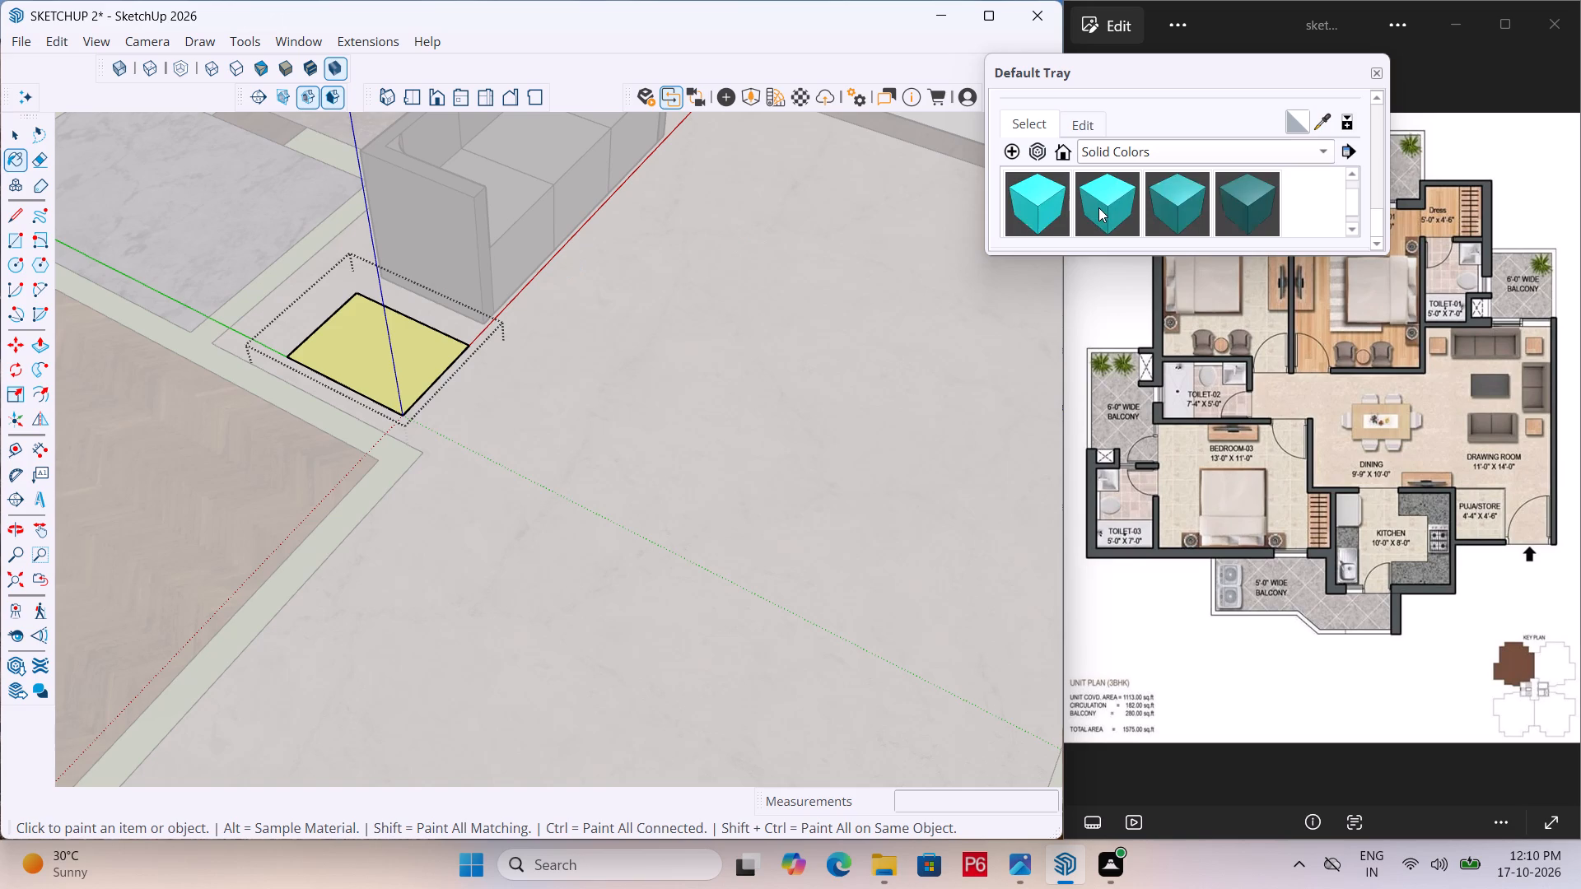
pyautogui.scroll(-5, 1098, 207)
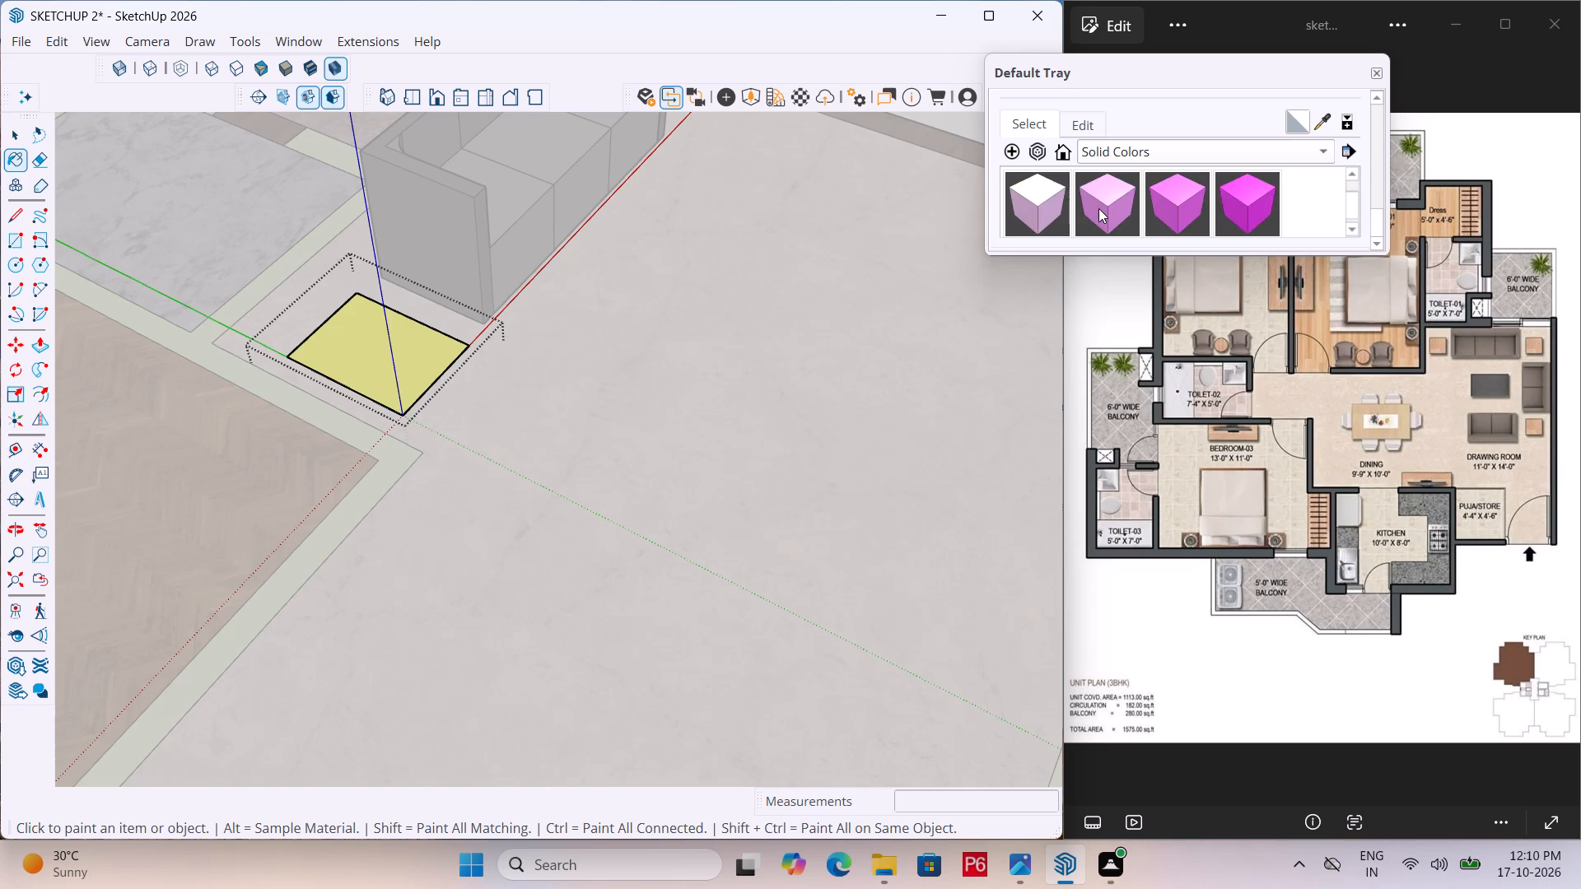
pyautogui.scroll(-5, 1098, 208)
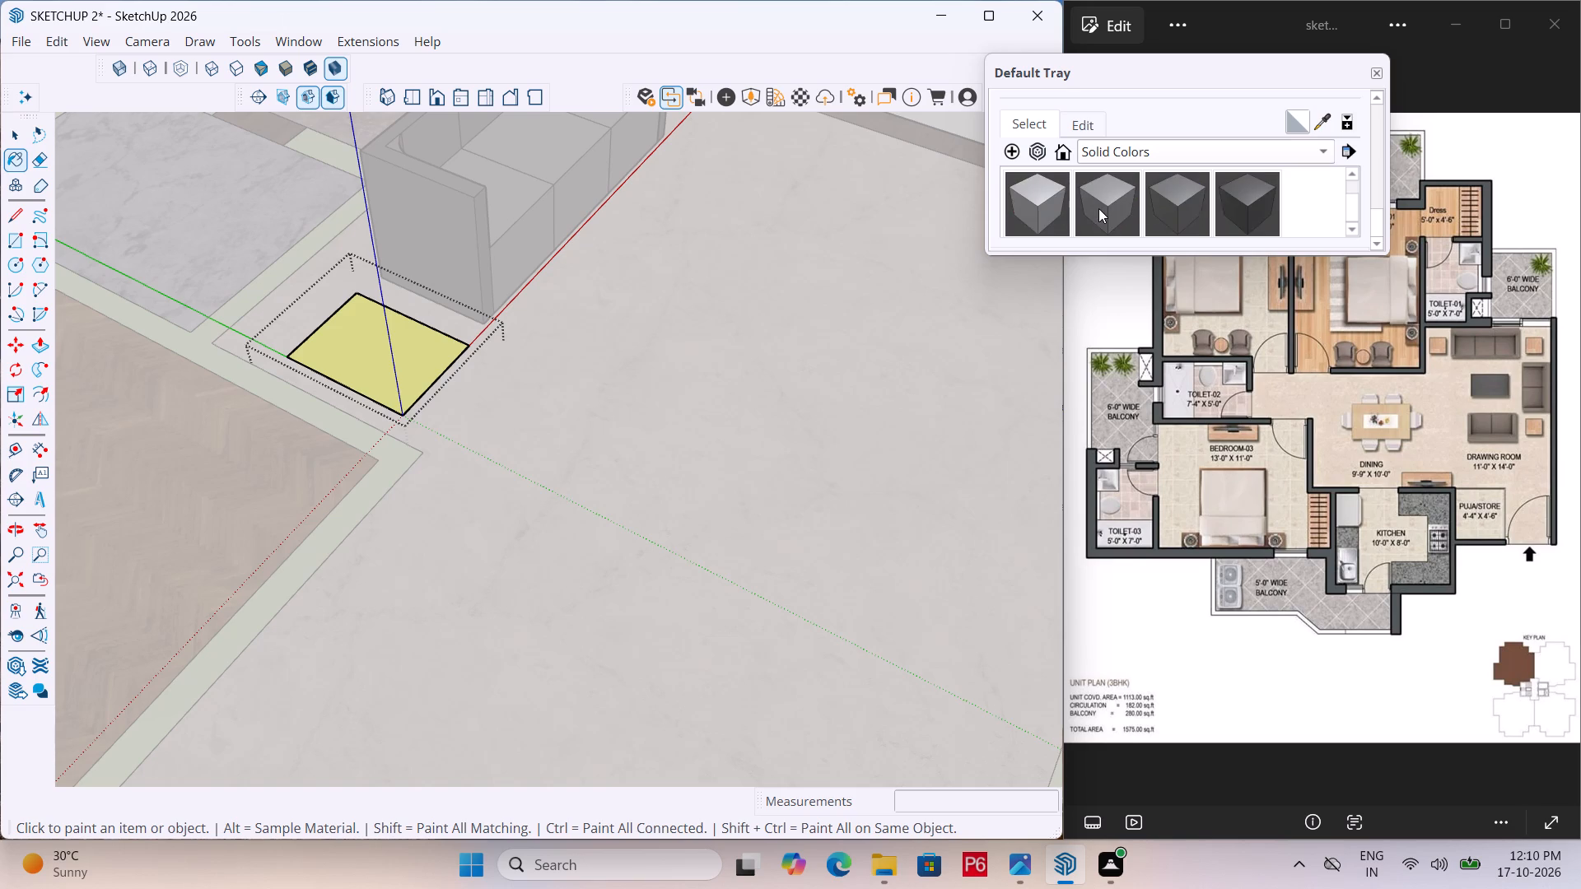
pyautogui.scroll(-1, 1098, 208)
pyautogui.scroll(4, 1098, 208)
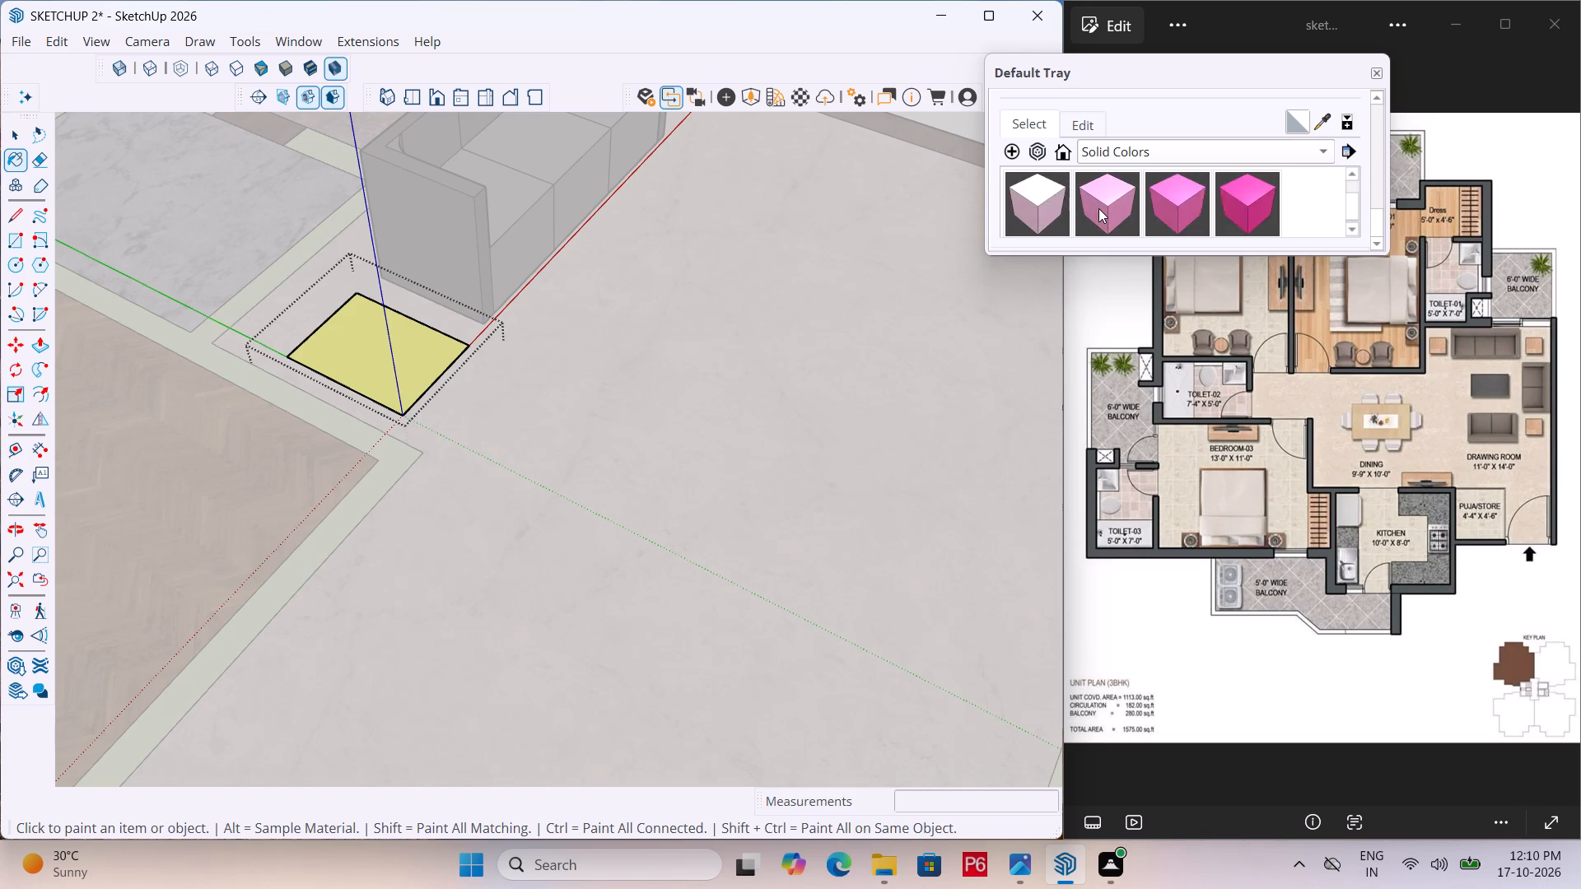
pyautogui.scroll(8, 1098, 208)
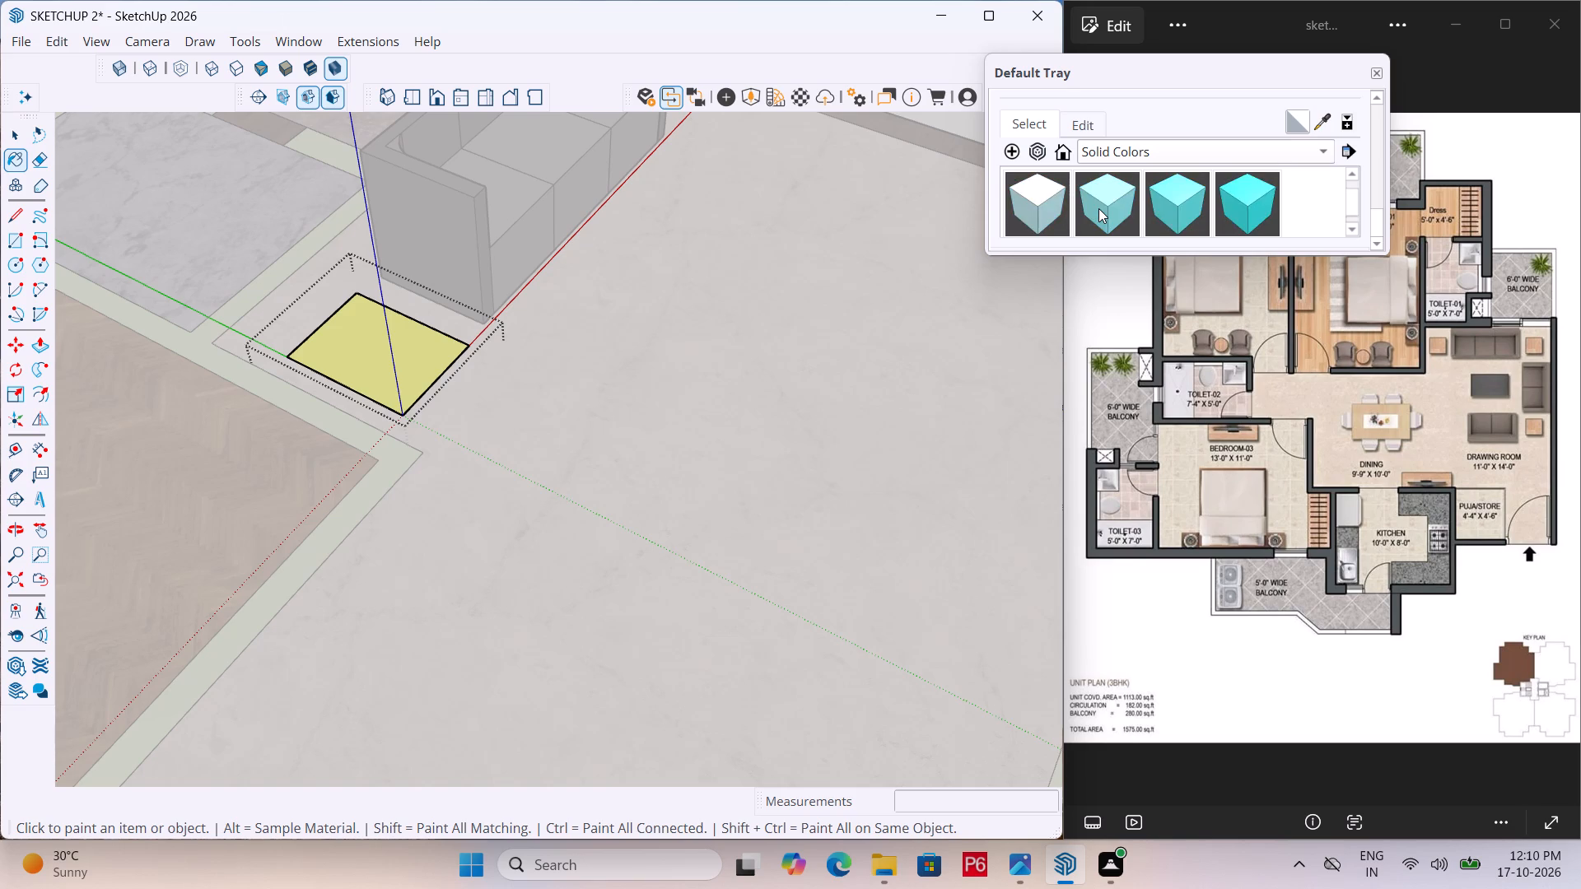
pyautogui.scroll(8, 1098, 208)
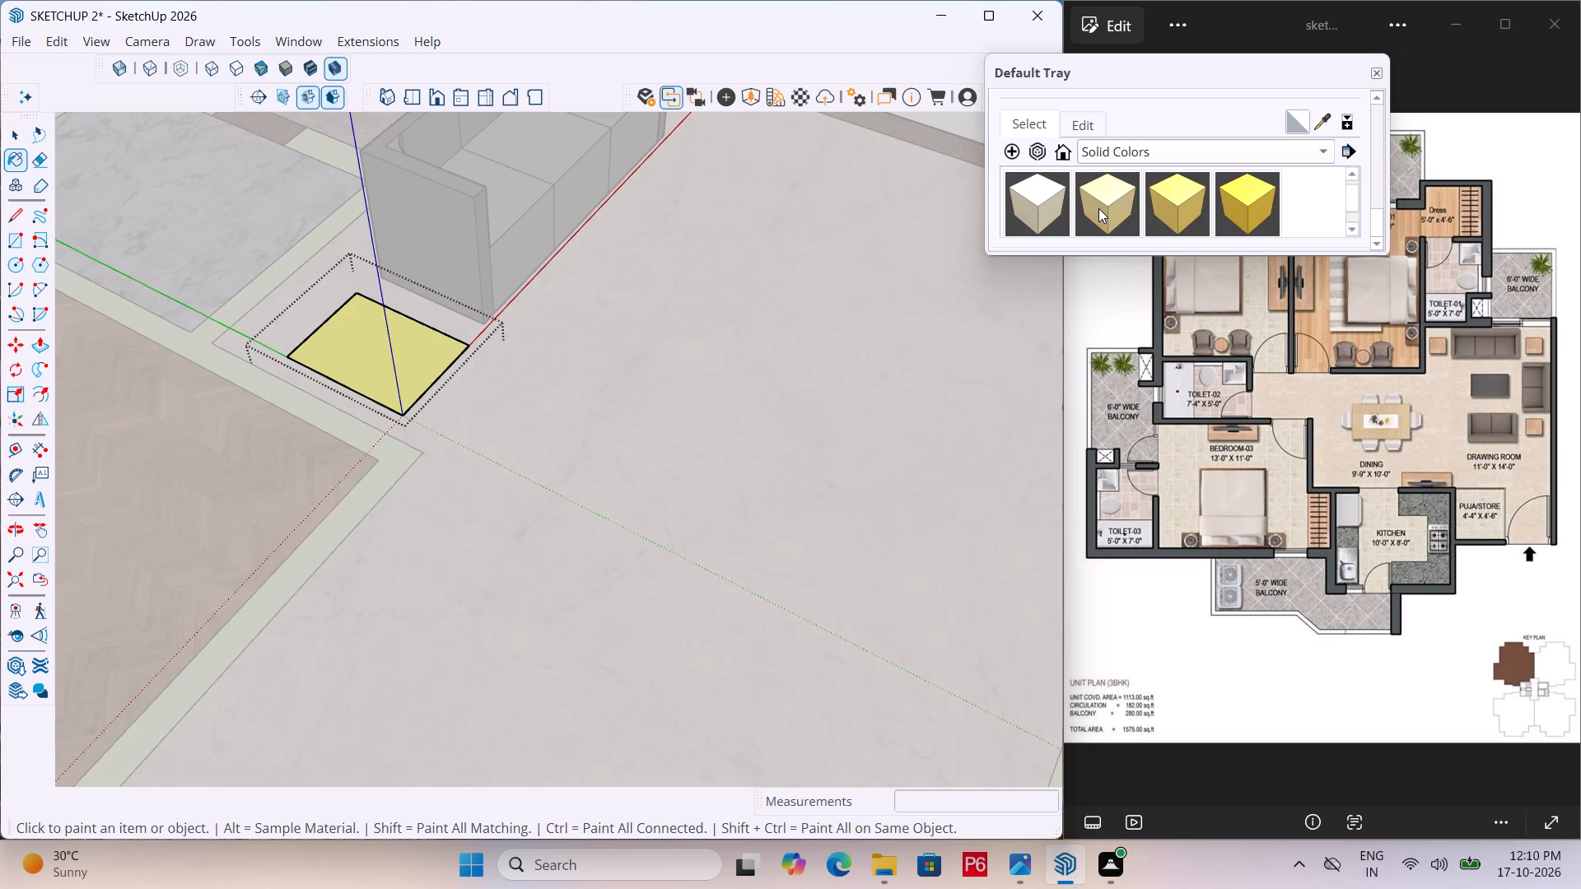
pyautogui.scroll(-1, 1098, 208)
pyautogui.click(1089, 199)
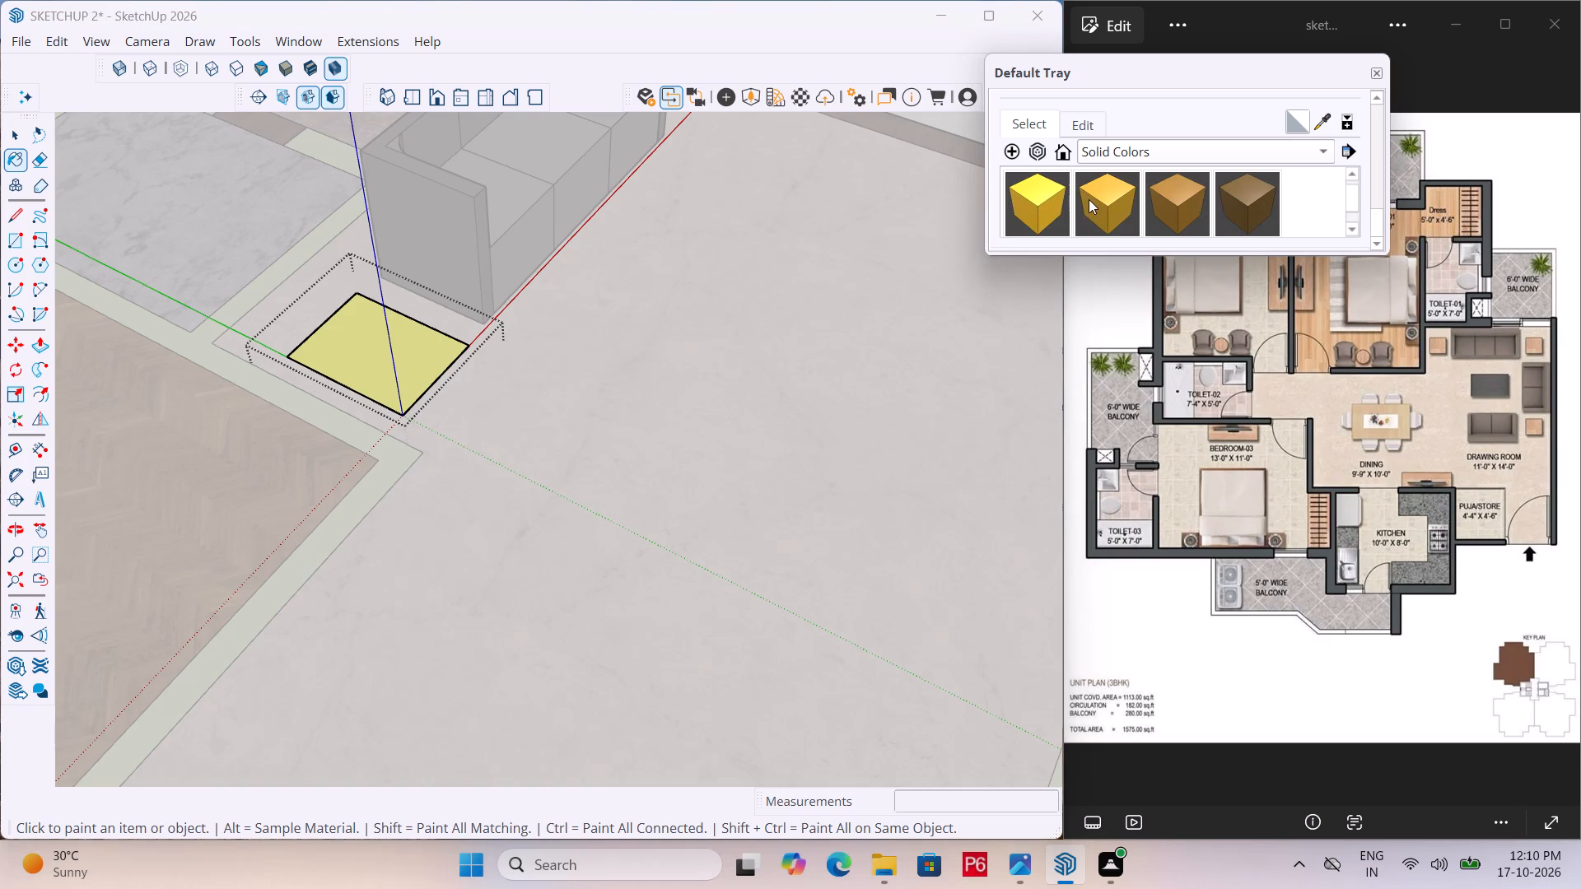
pyautogui.click(419, 346)
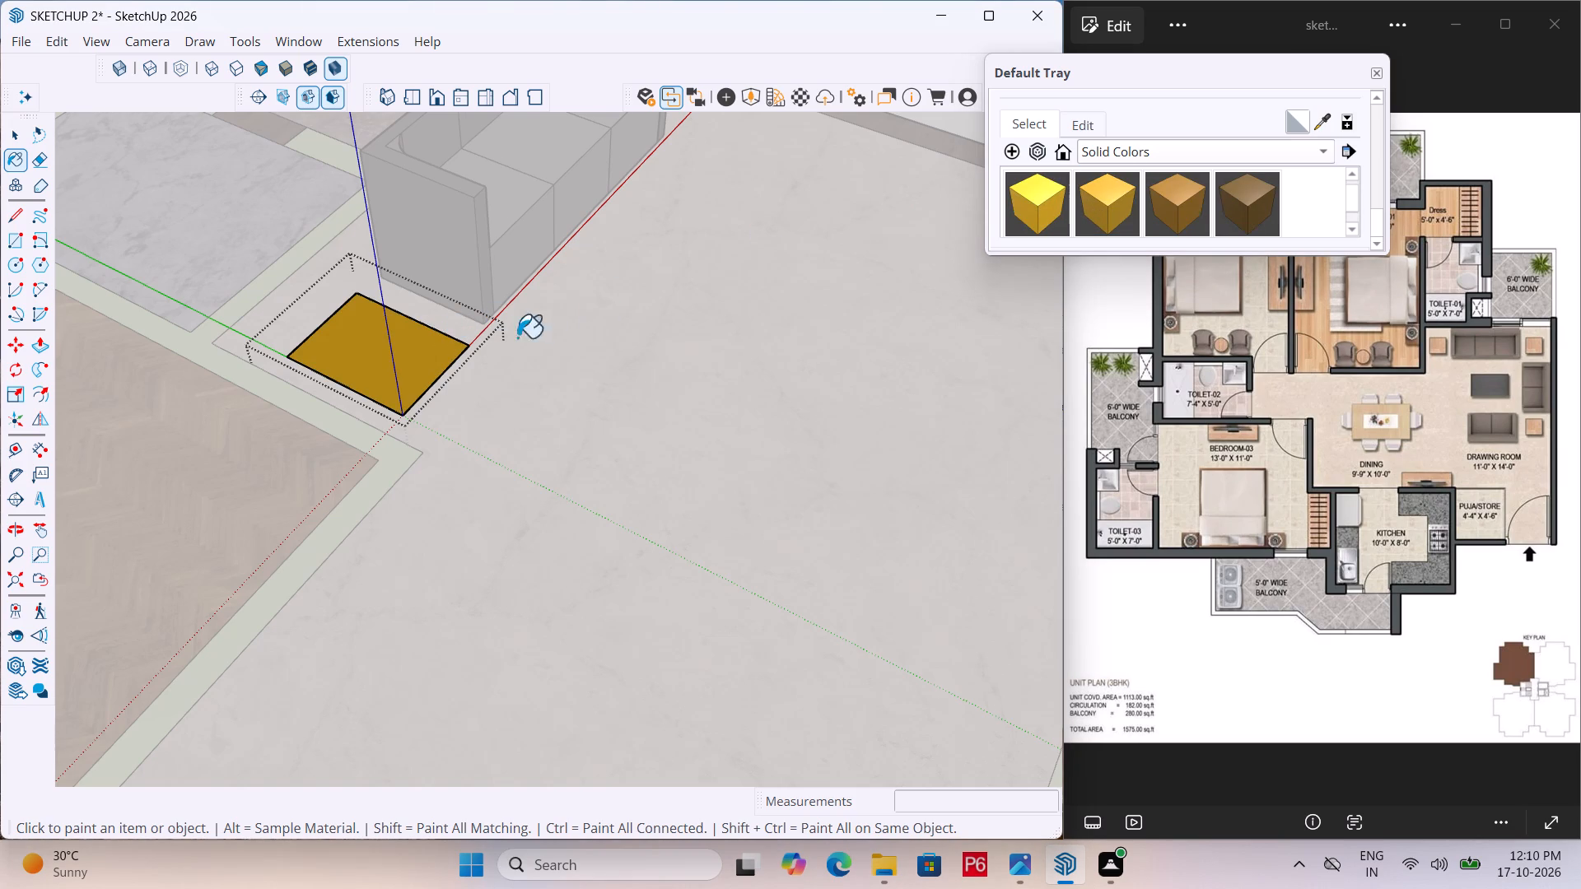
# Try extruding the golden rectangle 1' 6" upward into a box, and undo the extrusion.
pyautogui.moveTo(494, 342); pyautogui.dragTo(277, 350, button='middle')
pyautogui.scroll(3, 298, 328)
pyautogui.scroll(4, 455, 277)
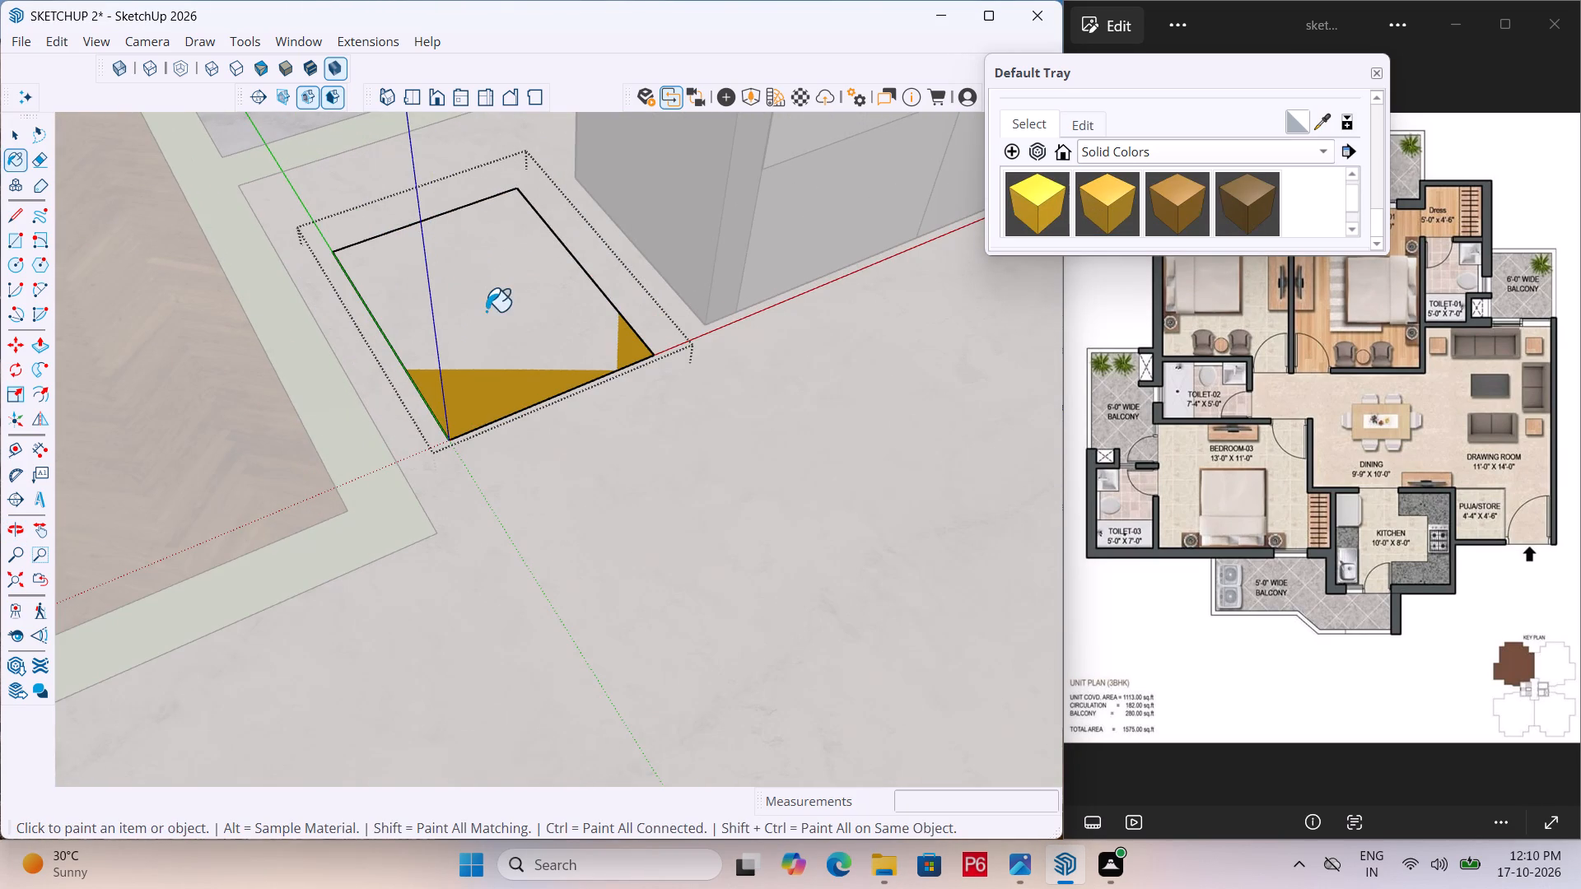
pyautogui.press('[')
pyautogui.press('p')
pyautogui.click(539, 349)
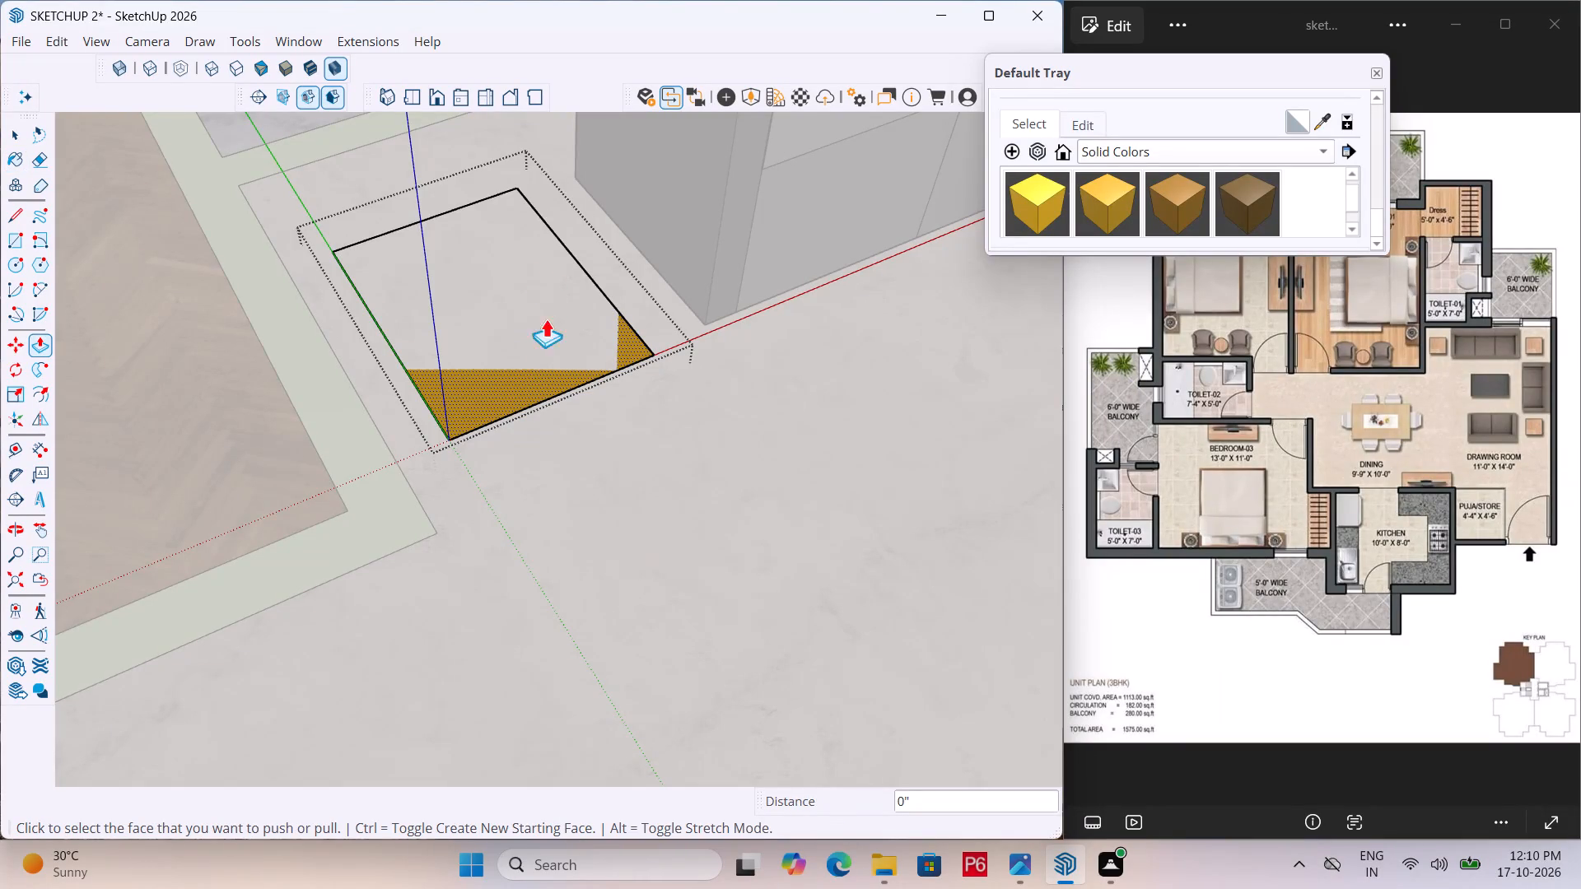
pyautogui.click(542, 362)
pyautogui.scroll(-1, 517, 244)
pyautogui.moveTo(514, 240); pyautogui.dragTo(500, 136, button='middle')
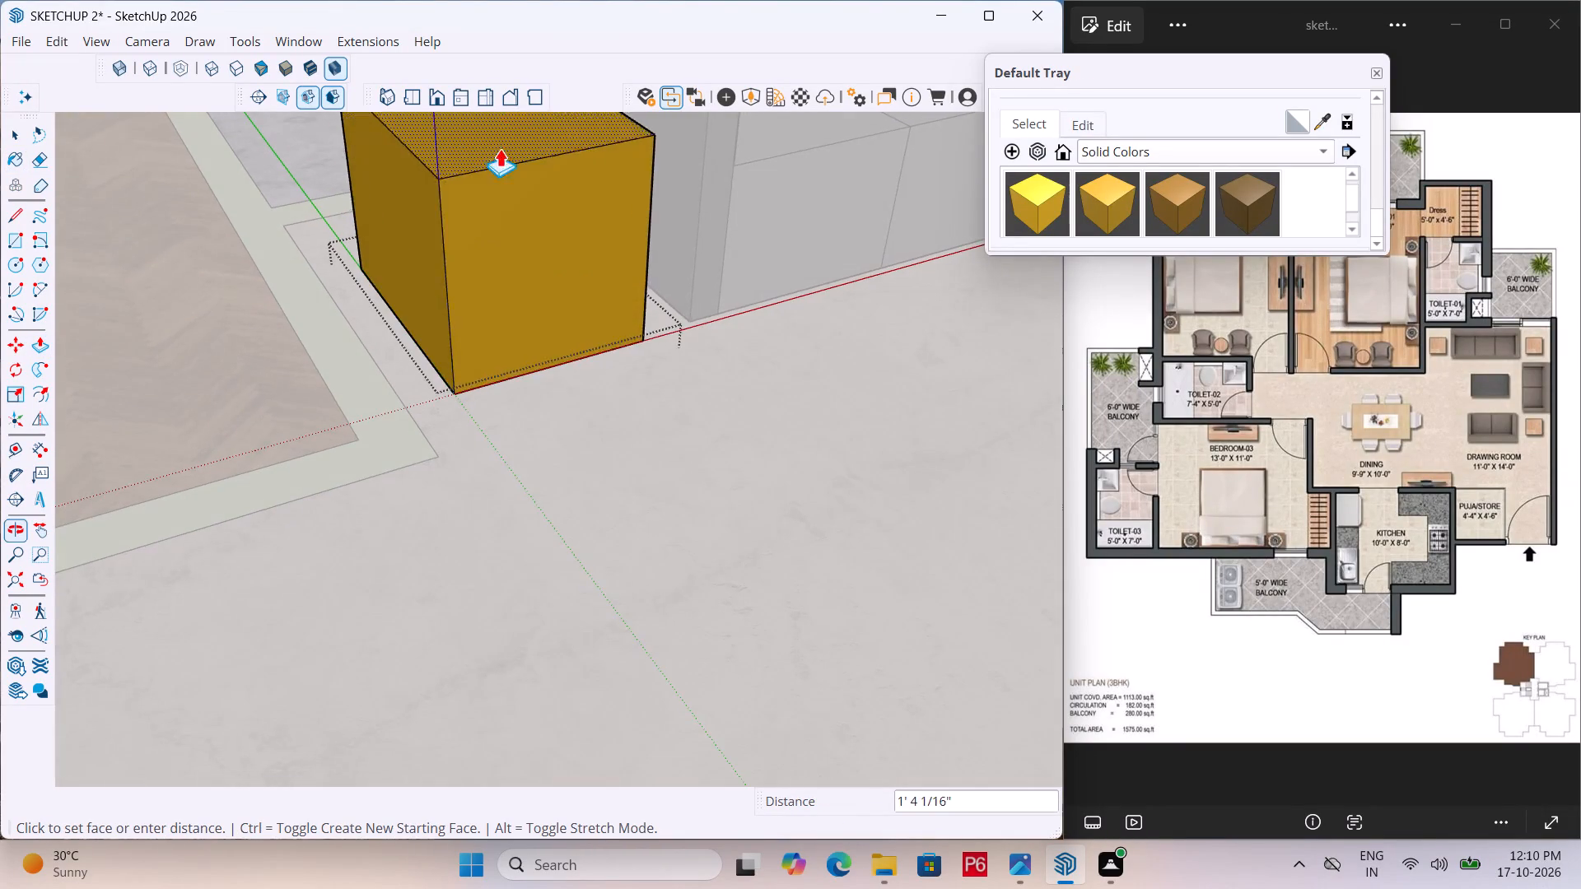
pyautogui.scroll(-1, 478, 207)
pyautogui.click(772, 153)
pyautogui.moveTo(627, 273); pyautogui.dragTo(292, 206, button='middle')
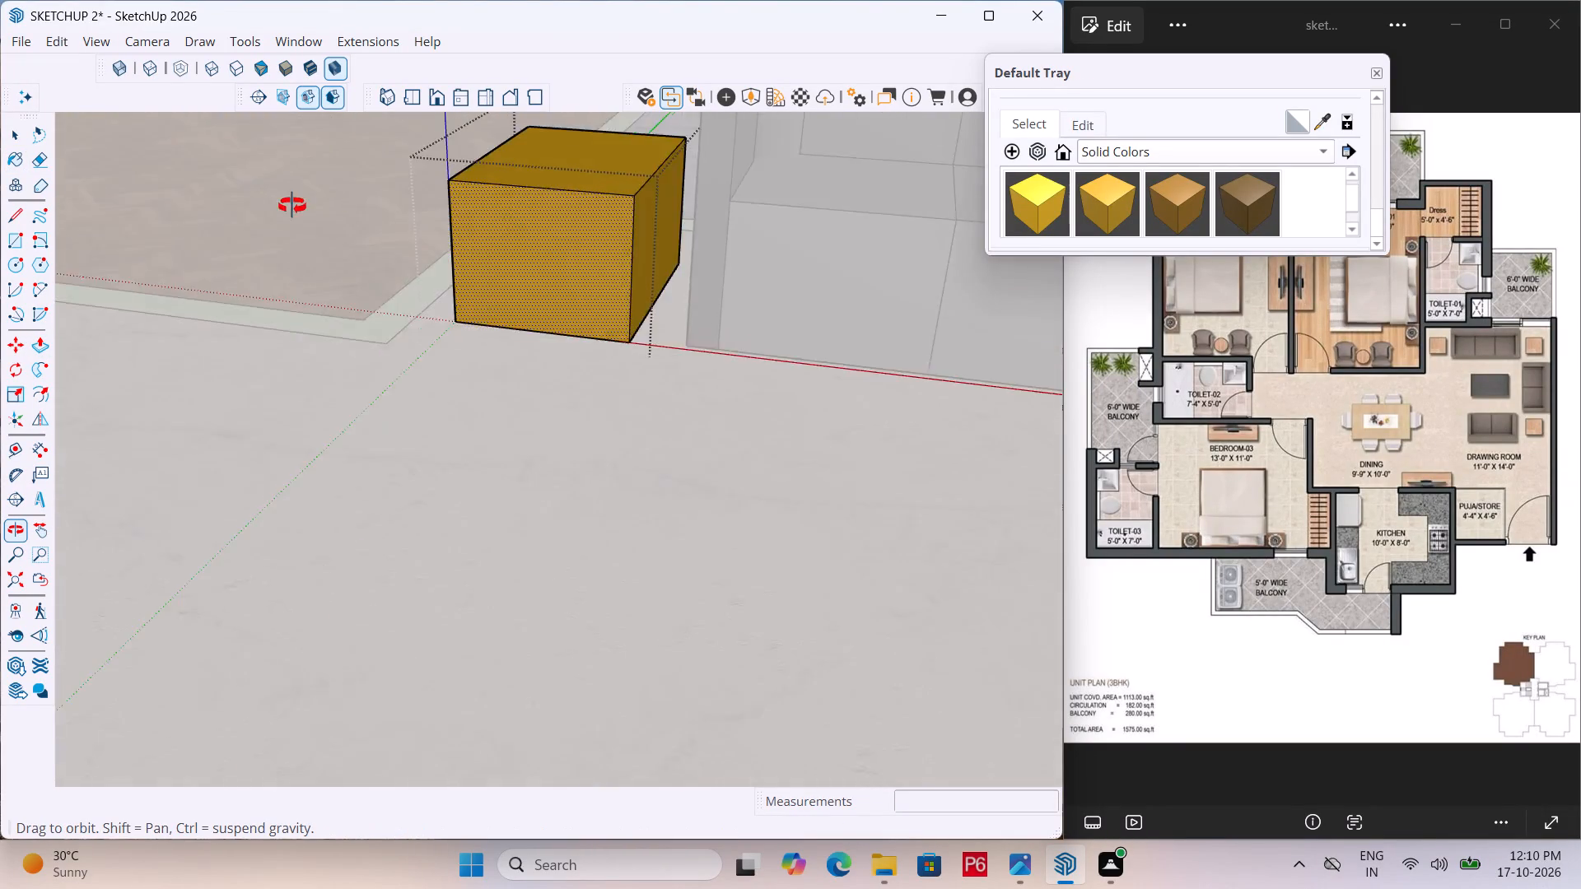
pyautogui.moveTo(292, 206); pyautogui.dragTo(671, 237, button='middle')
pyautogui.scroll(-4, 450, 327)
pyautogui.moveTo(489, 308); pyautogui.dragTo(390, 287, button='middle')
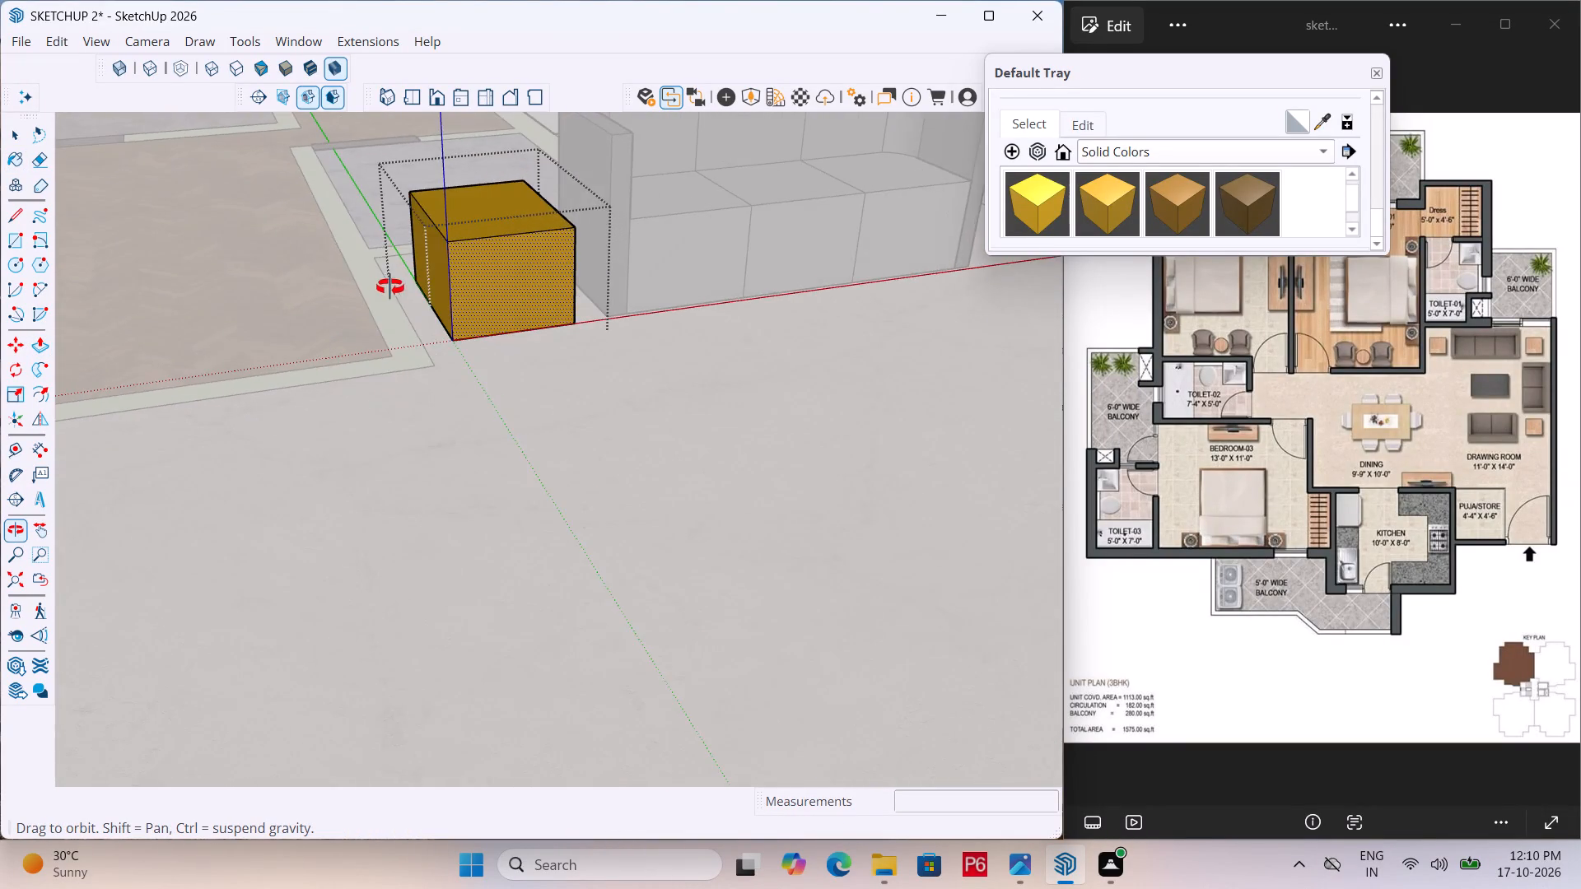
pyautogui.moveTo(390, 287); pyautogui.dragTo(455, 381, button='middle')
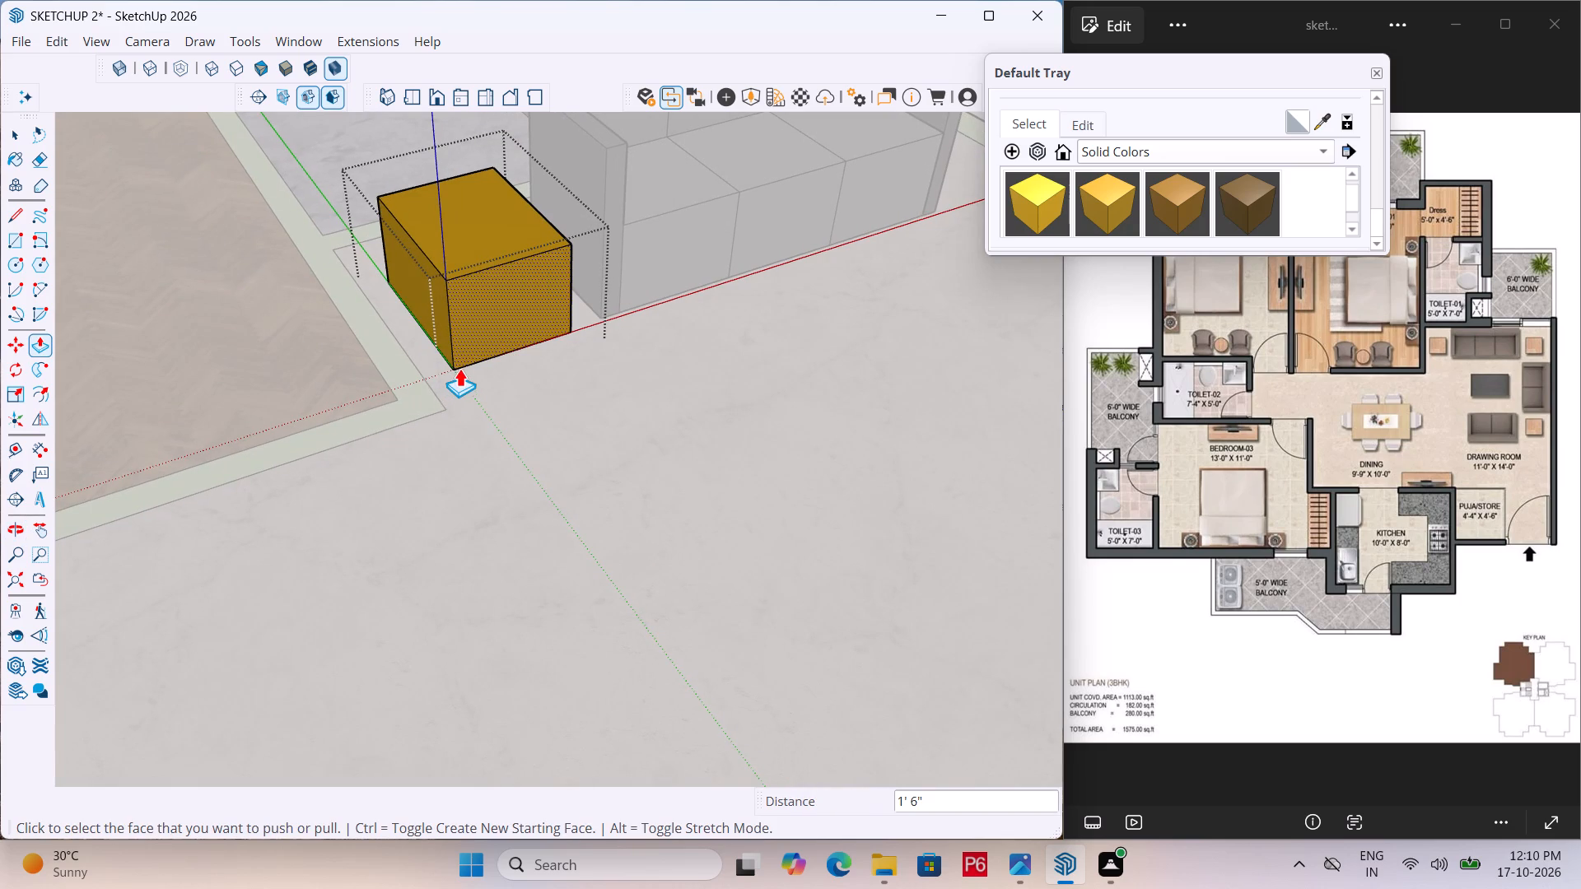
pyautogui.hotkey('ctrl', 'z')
# Draw a tangent arc of about 1 1/2" radius across the rectangle's front corner on the side away from the sofa.
pyautogui.scroll(5, 463, 303)
pyautogui.moveTo(459, 370); pyautogui.dragTo(382, 451, button='middle')
pyautogui.scroll(5, 389, 446)
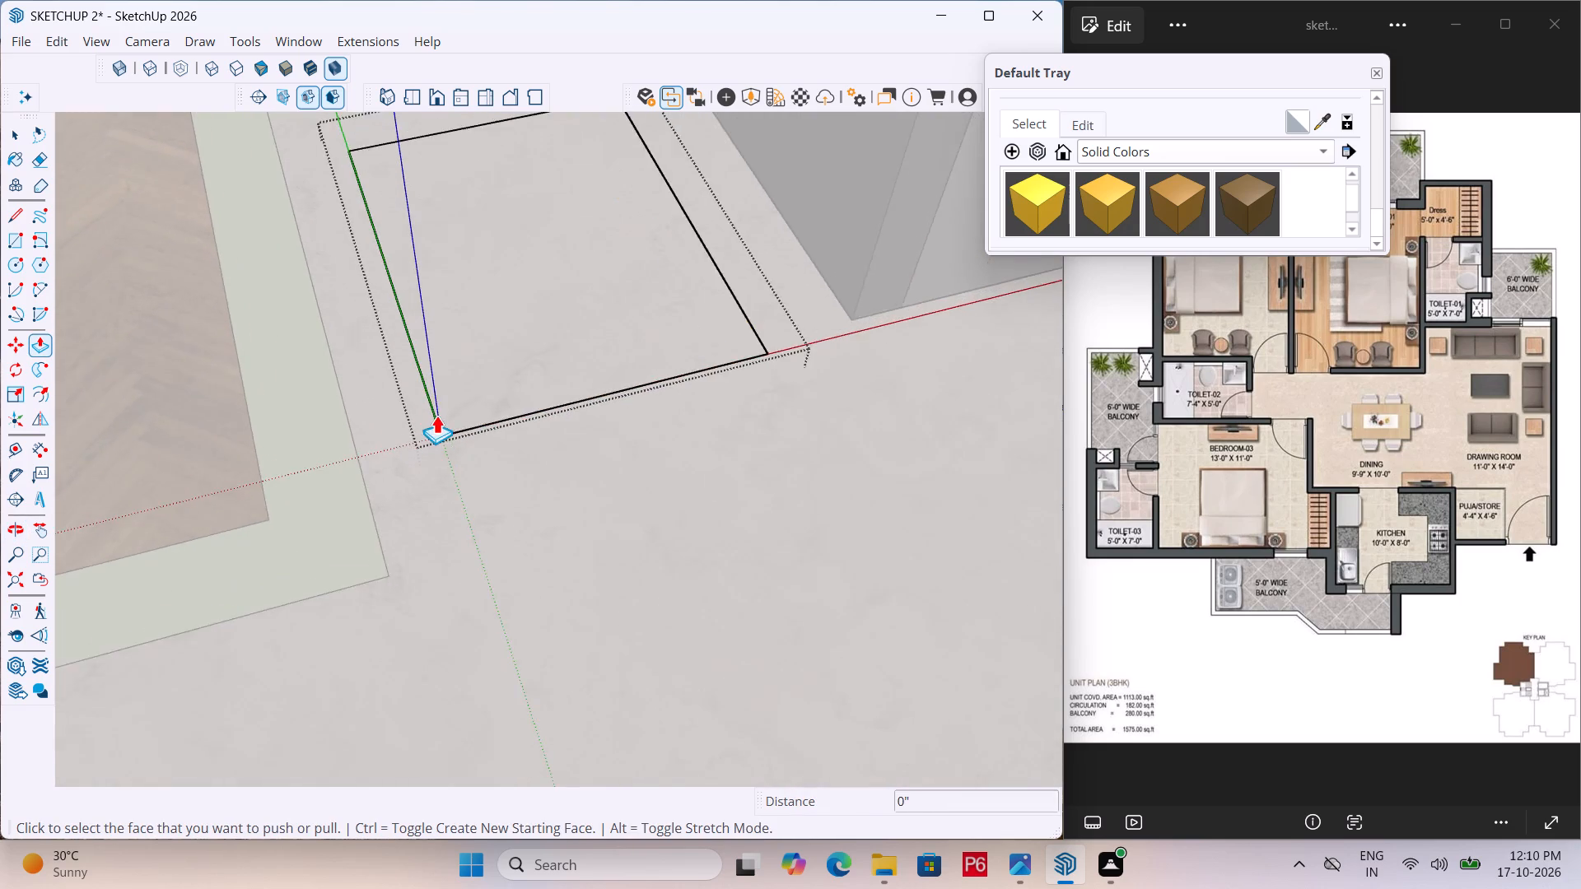
pyautogui.scroll(4, 436, 415)
pyautogui.moveTo(438, 391); pyautogui.dragTo(348, 489, button='middle')
pyautogui.scroll(1, 348, 489)
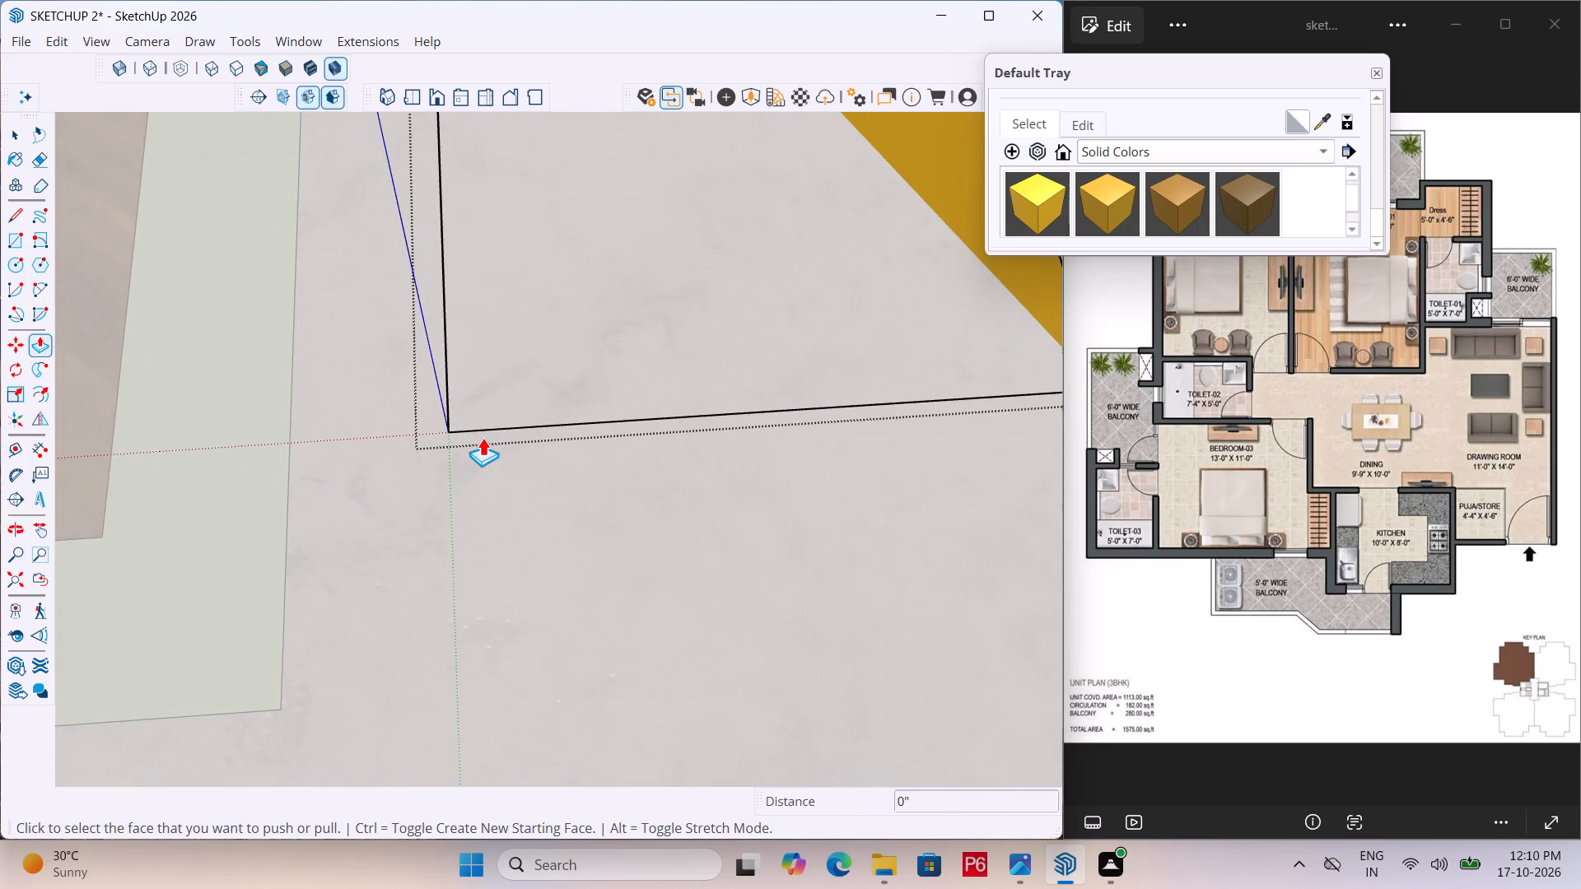
pyautogui.scroll(2, 483, 437)
pyautogui.press('a')
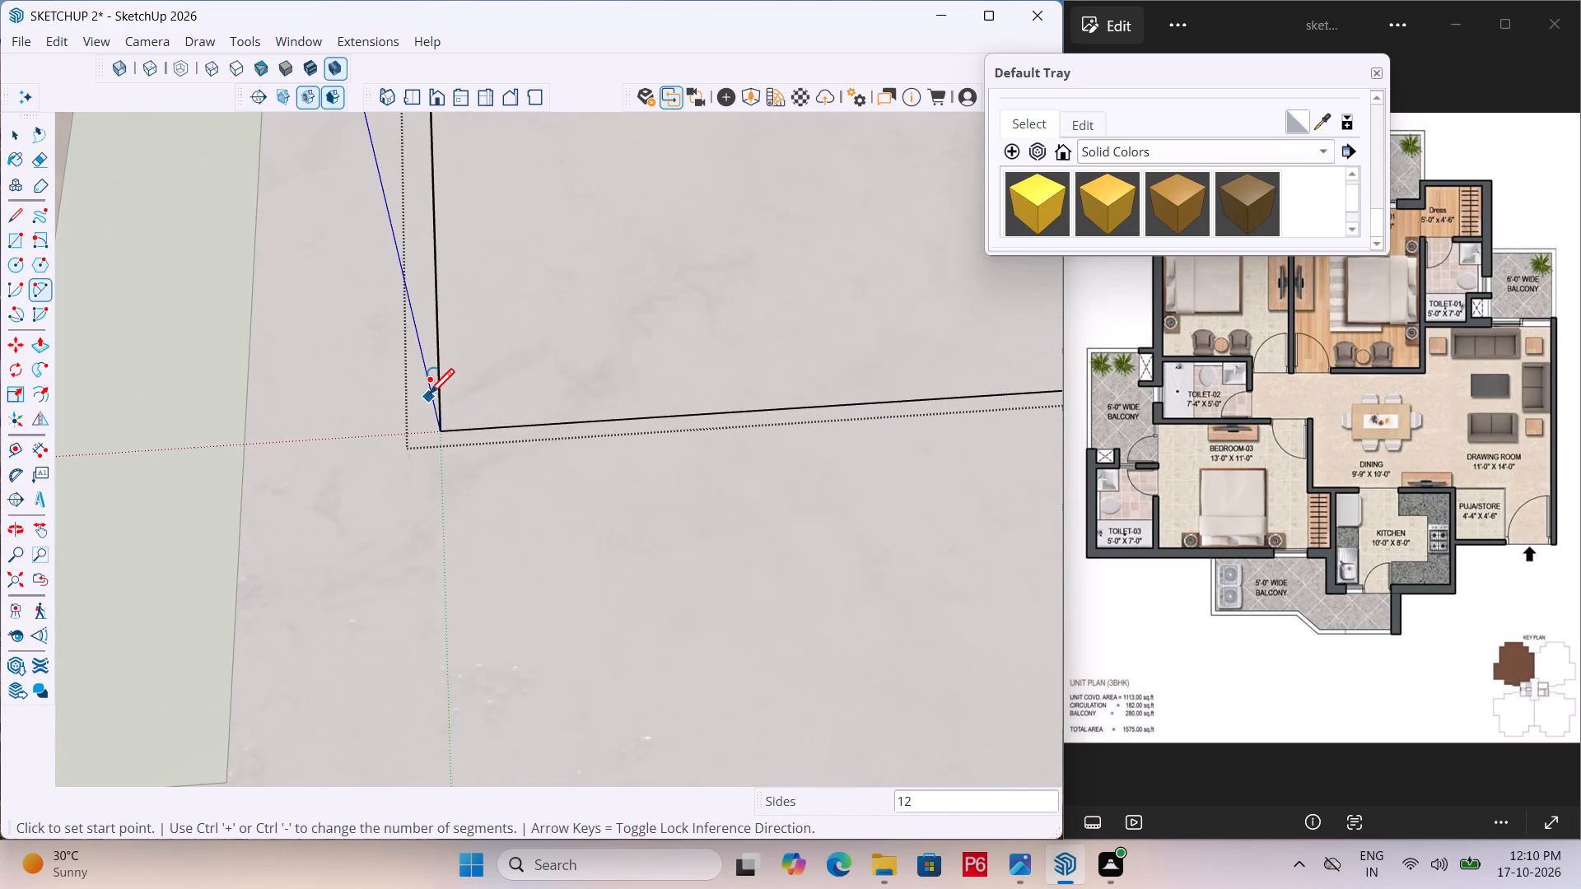
pyautogui.moveTo(436, 384); pyautogui.dragTo(448, 390)
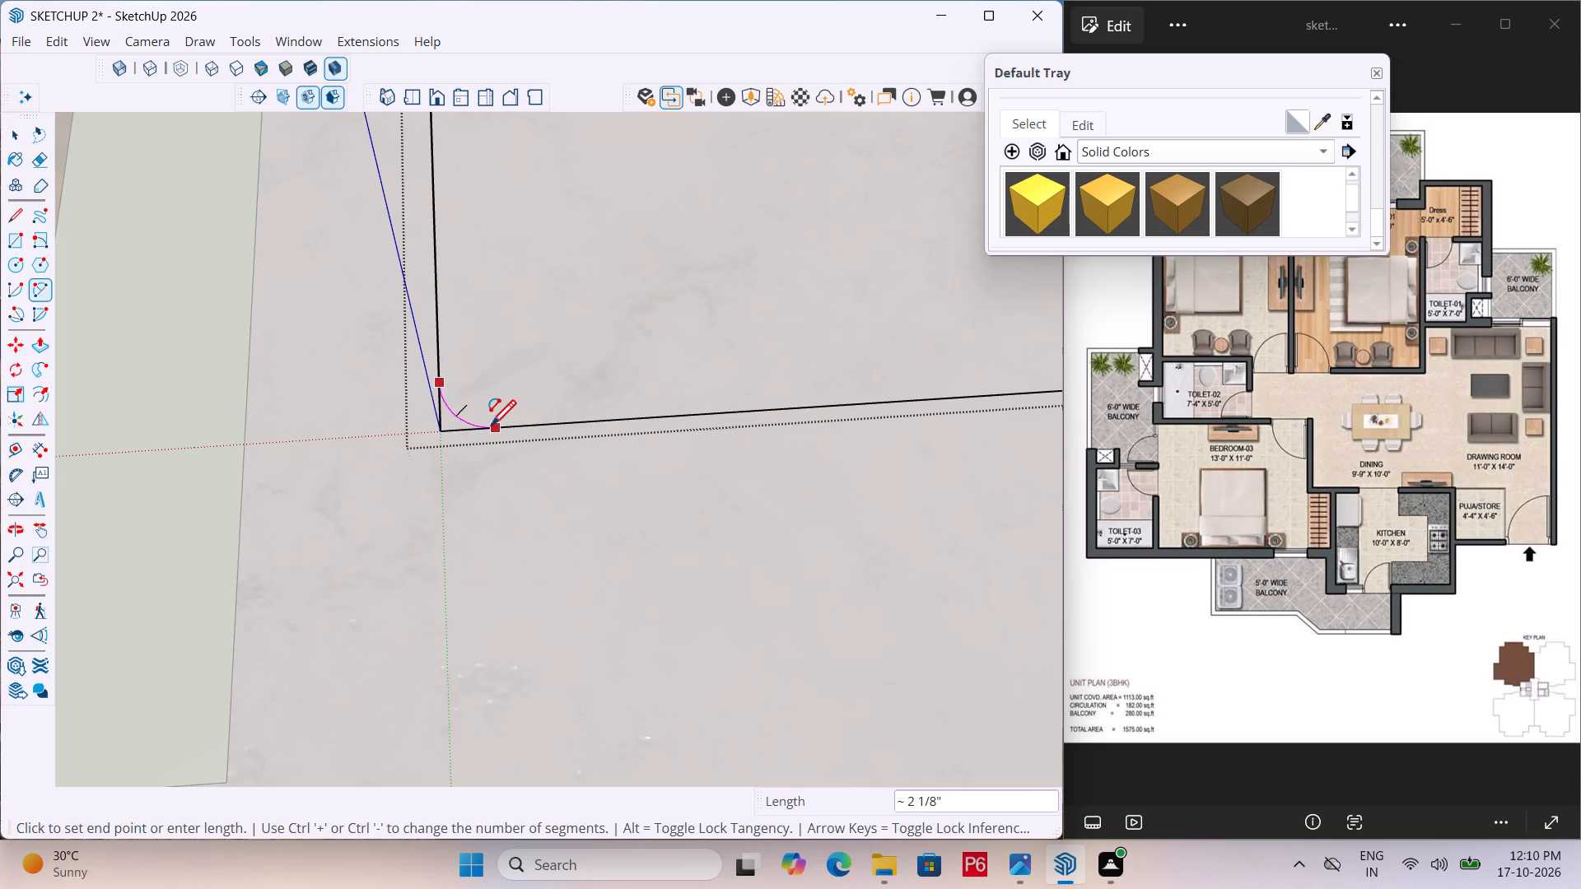
pyautogui.click(491, 428)
pyautogui.click(457, 422)
# Round the rectangle's front corner next to the sofa with a trimmed fillet arc of about 1" radius.
pyautogui.scroll(-6, 320, 423)
pyautogui.moveTo(831, 369); pyautogui.dragTo(638, 69, button='middle')
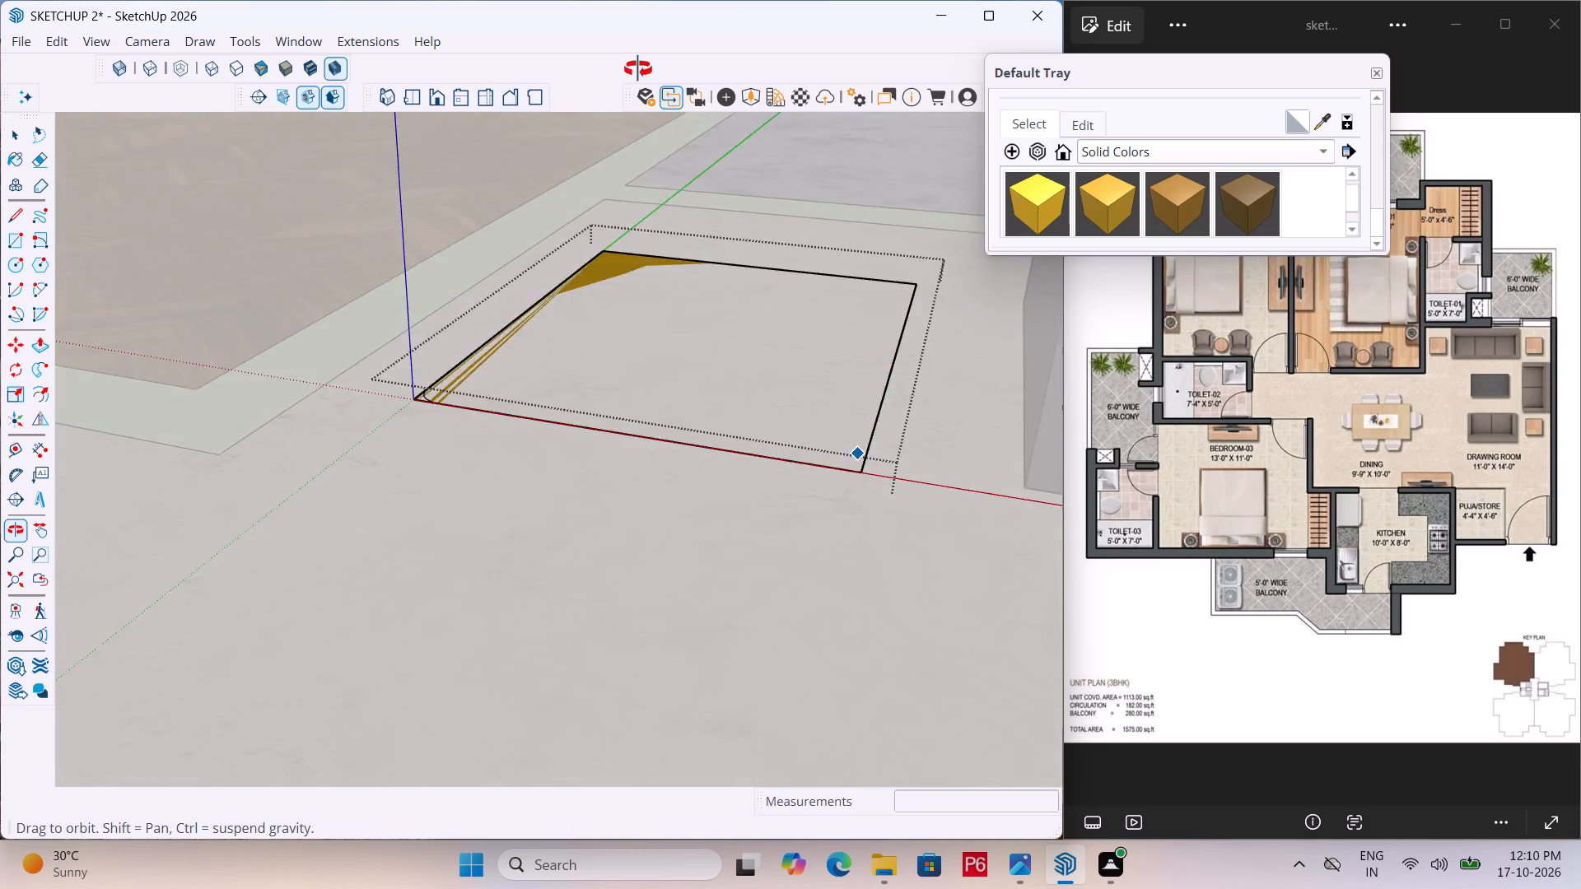
pyautogui.moveTo(638, 69); pyautogui.dragTo(627, 499, button='middle')
pyautogui.scroll(5, 835, 538)
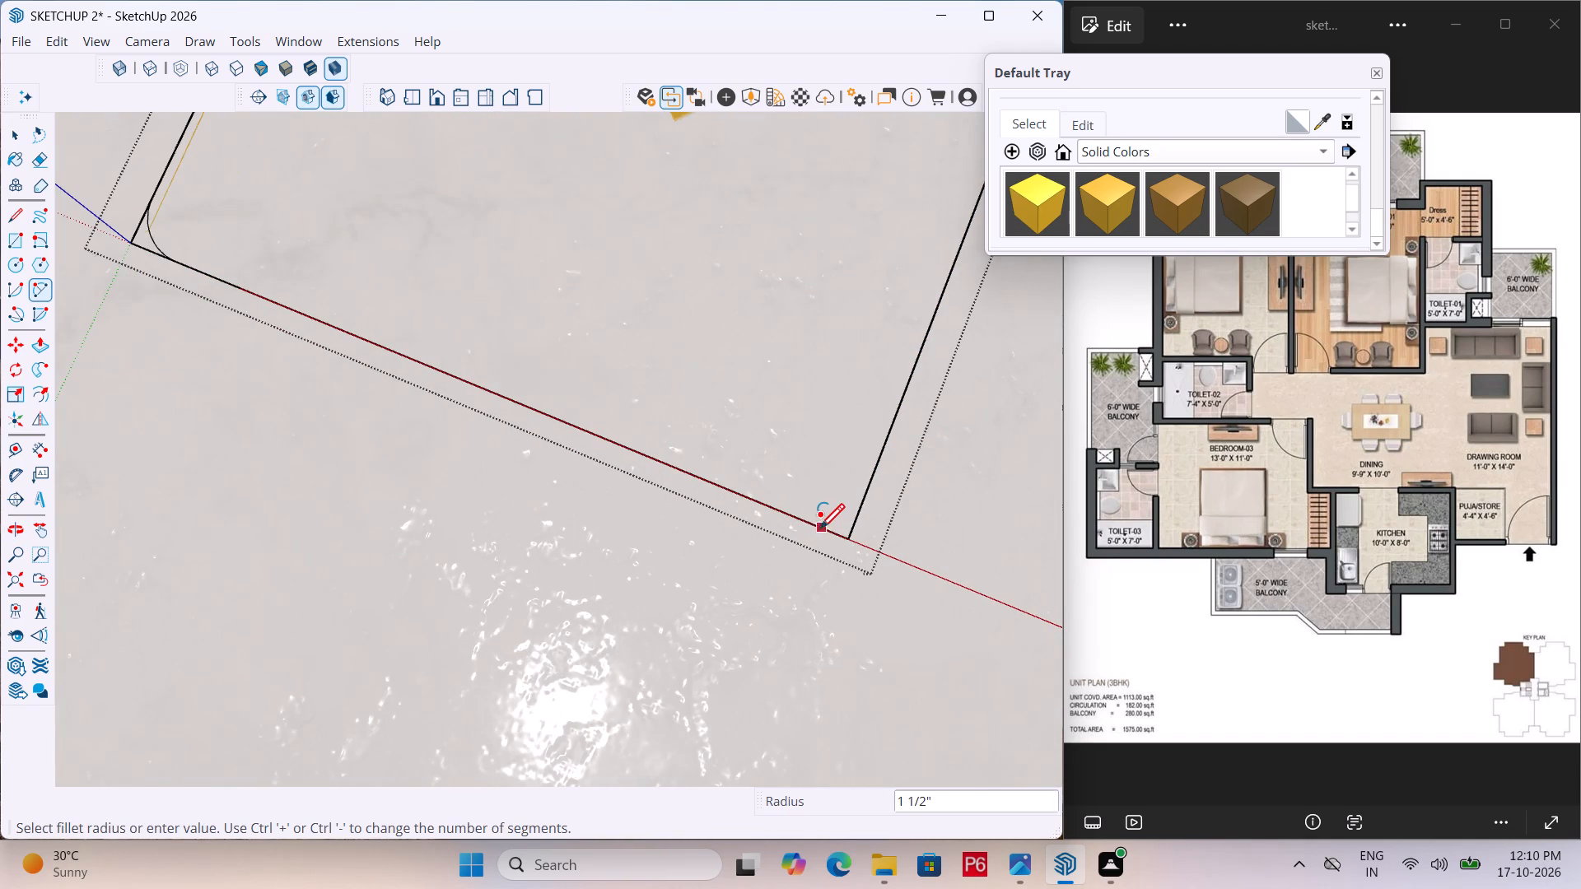
pyautogui.moveTo(815, 524); pyautogui.dragTo(825, 522)
pyautogui.doubleClick(859, 502)
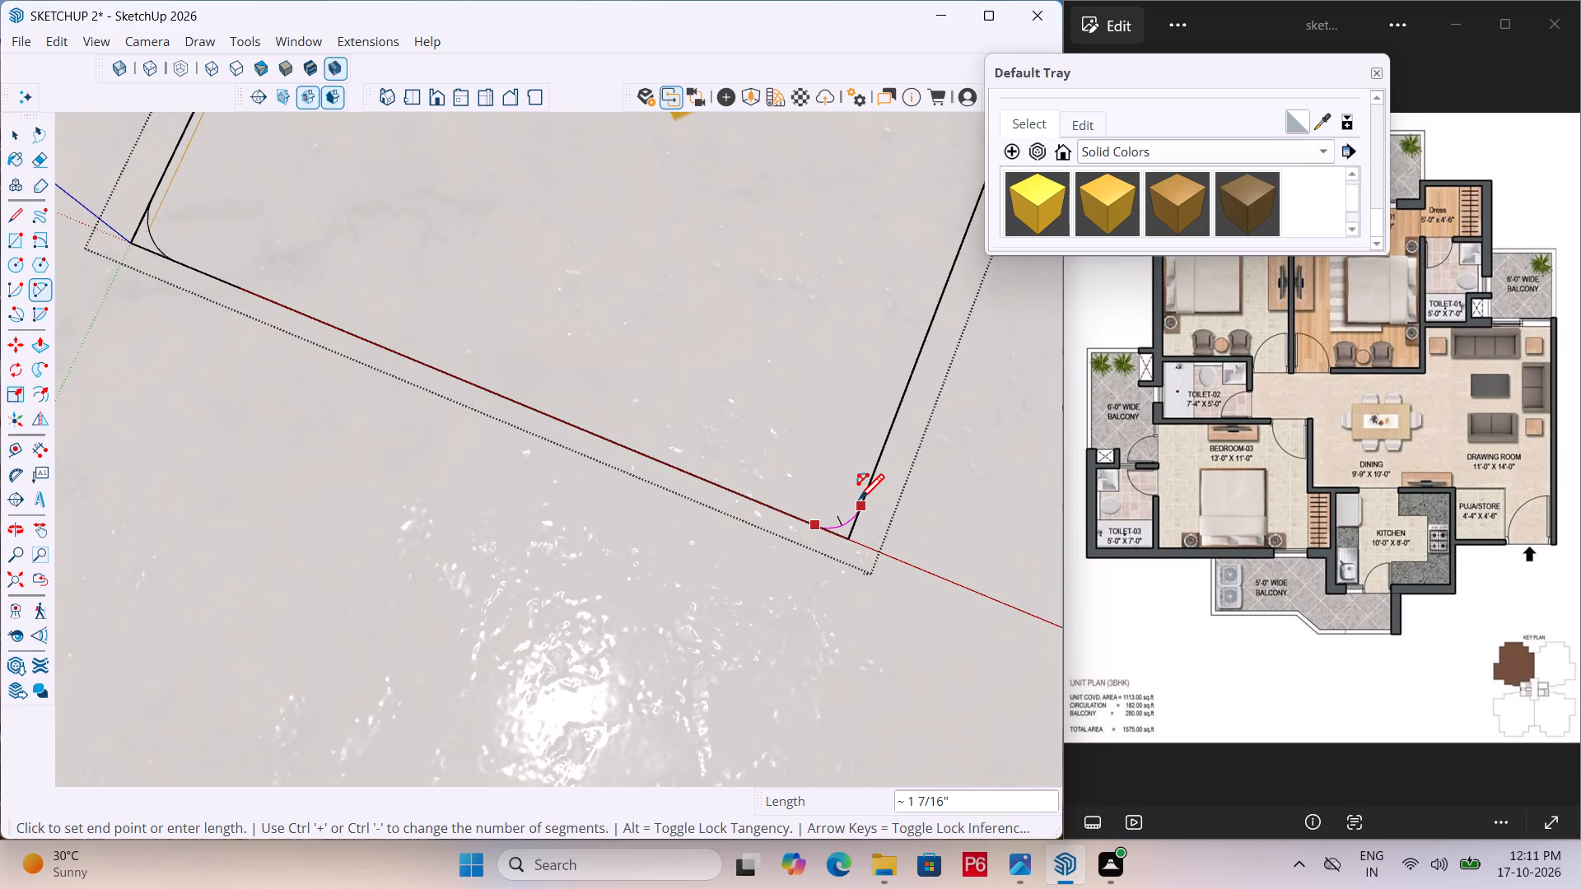
# Round the rectangle's two back corners with trimmed fillet arcs, the one away from the sofa about 1 5/16" in radius.
pyautogui.scroll(-5, 686, 581)
pyautogui.scroll(-7, 597, 496)
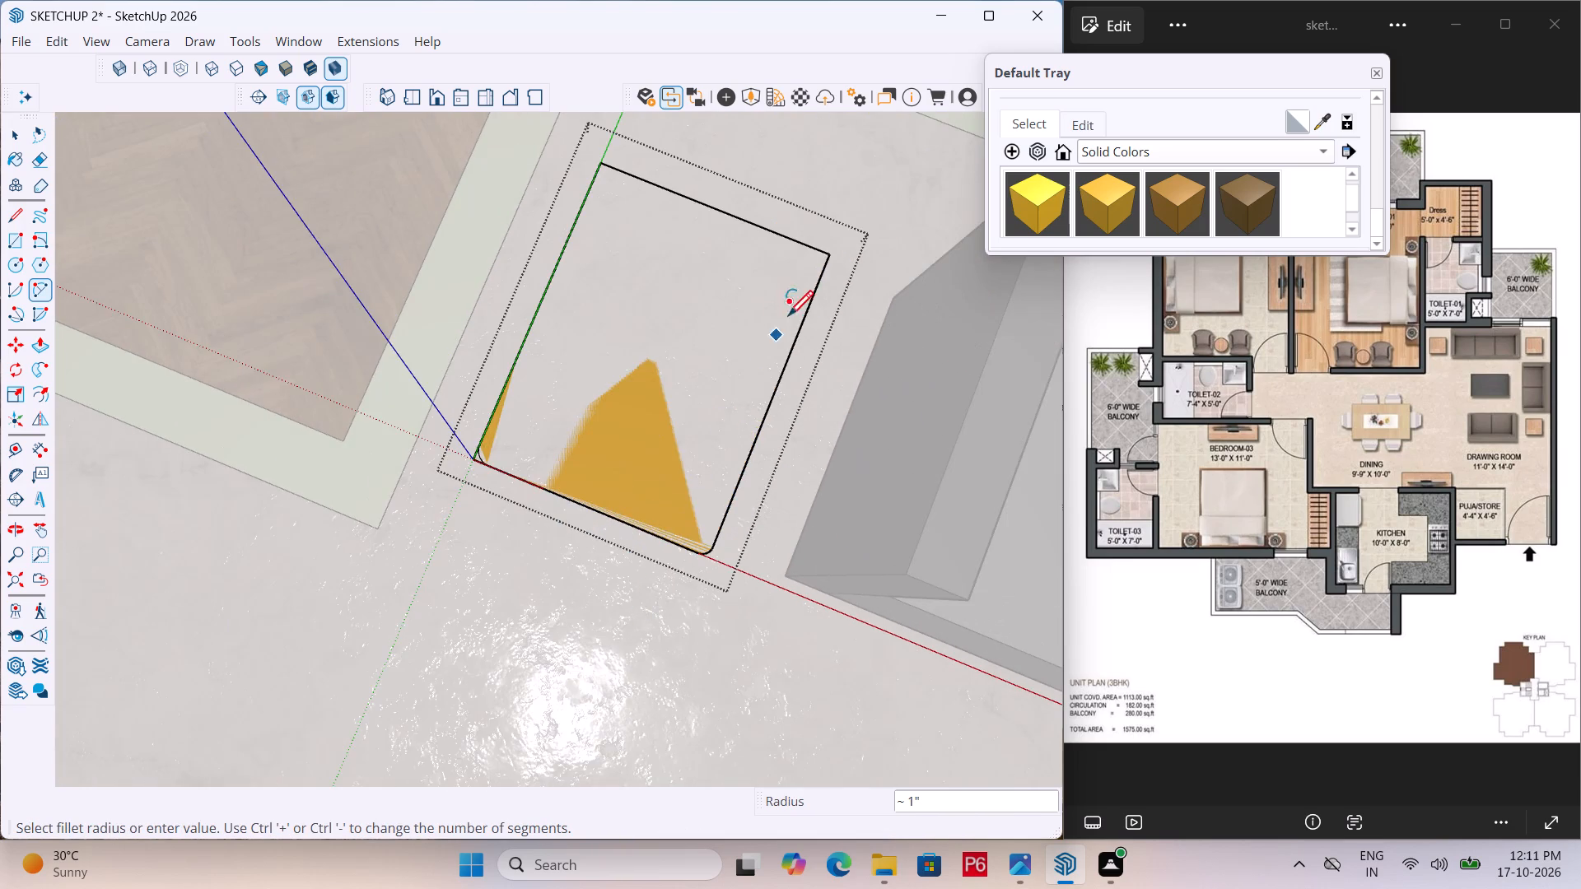
pyautogui.scroll(5, 816, 269)
pyautogui.click(828, 272)
pyautogui.doubleClick(813, 241)
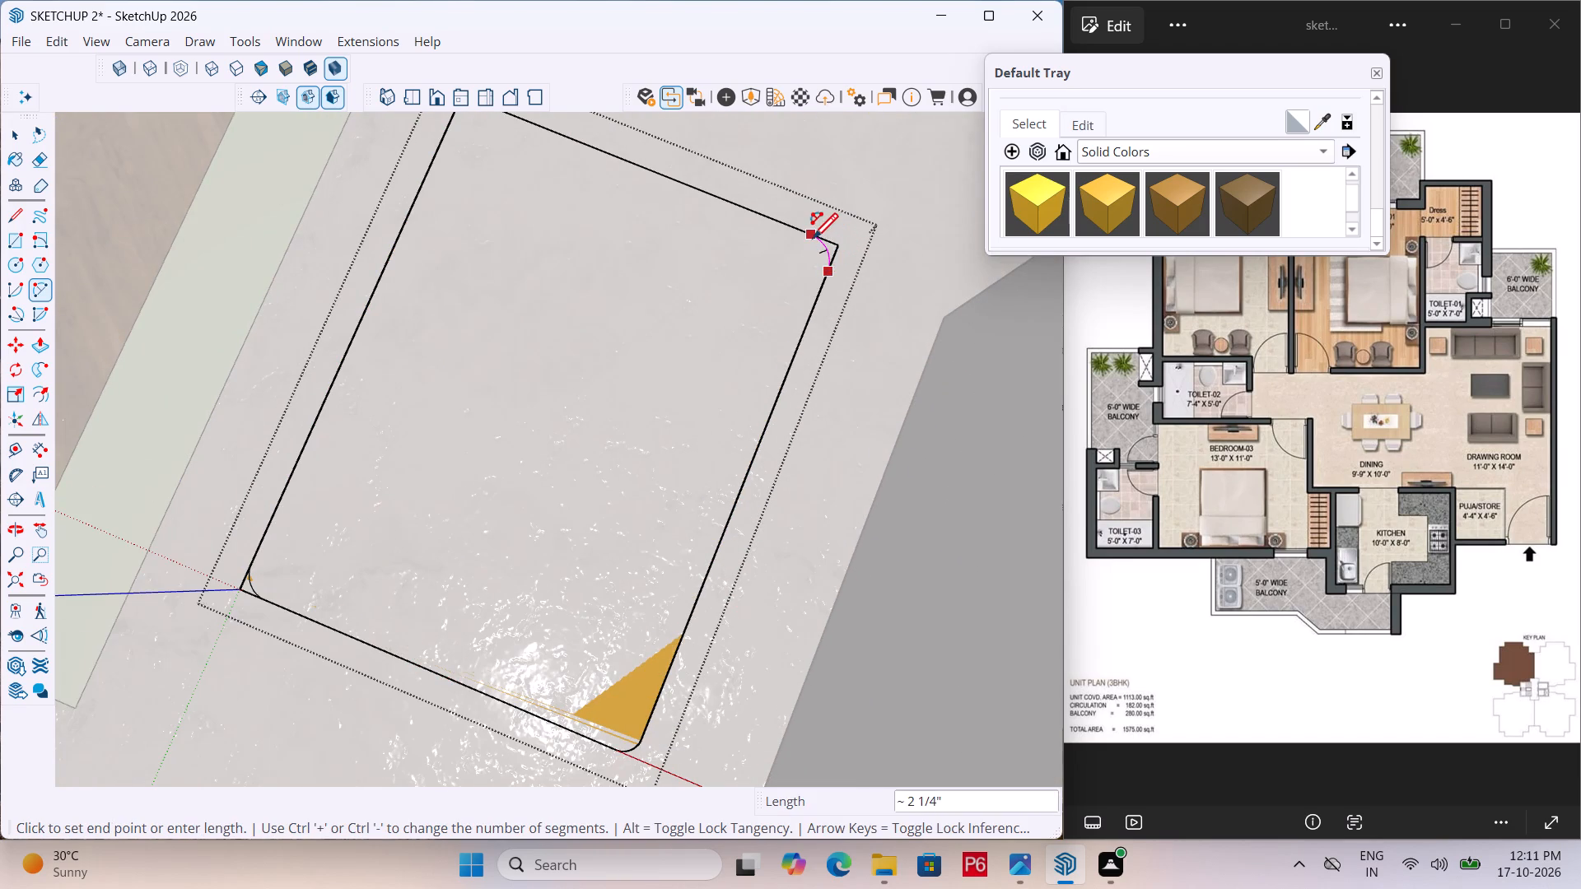
pyautogui.scroll(-3, 860, 369)
pyautogui.scroll(5, 549, 137)
pyautogui.click(579, 184)
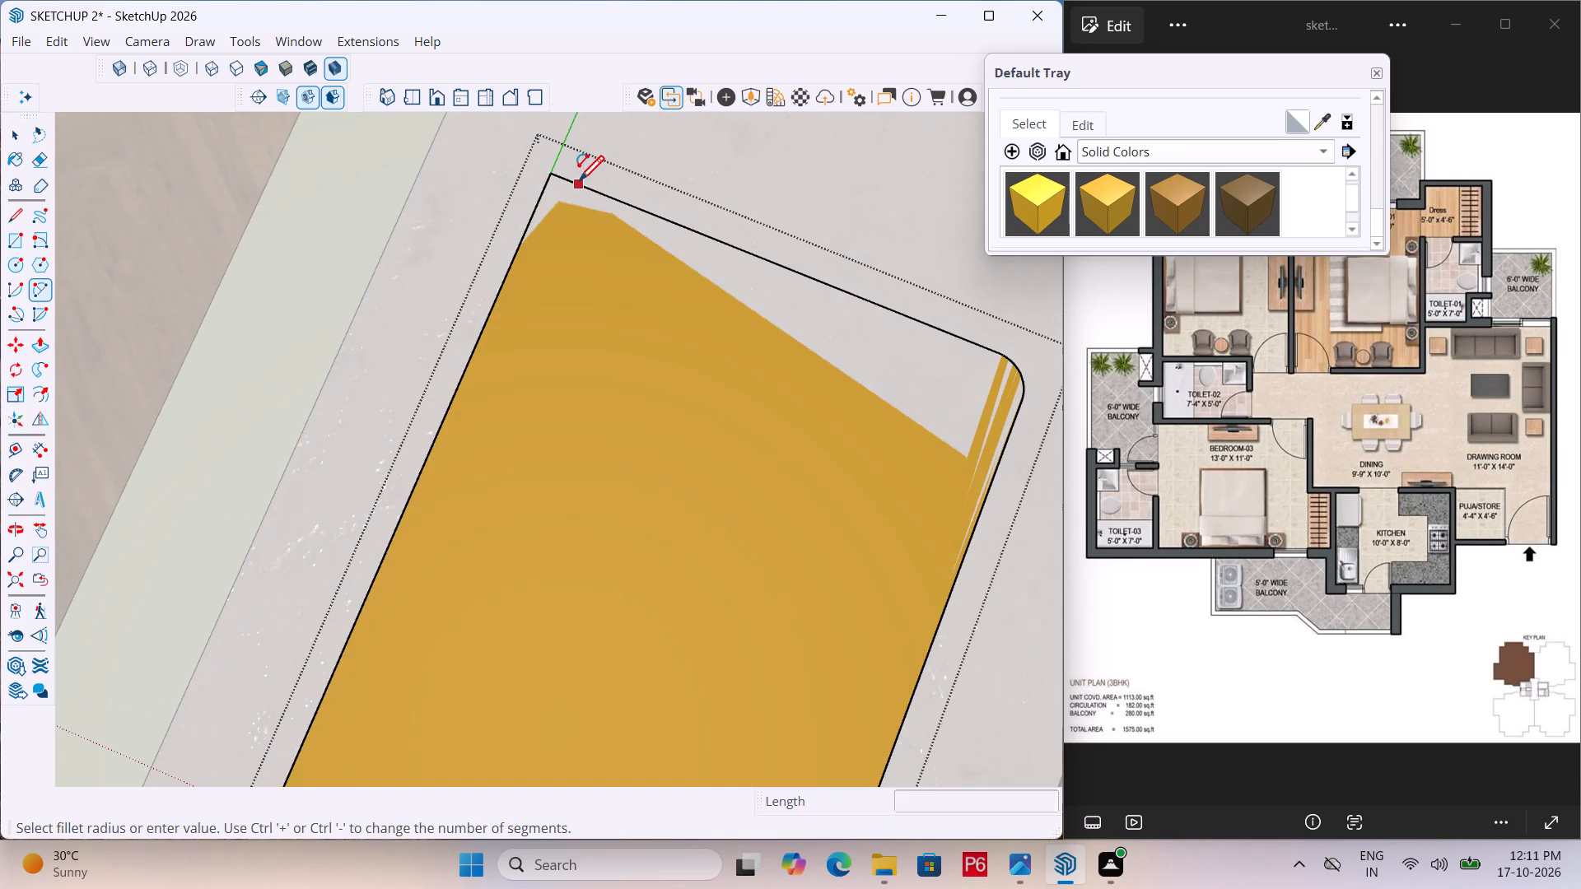
pyautogui.doubleClick(539, 195)
pyautogui.scroll(-6, 692, 183)
pyautogui.scroll(5, 470, 575)
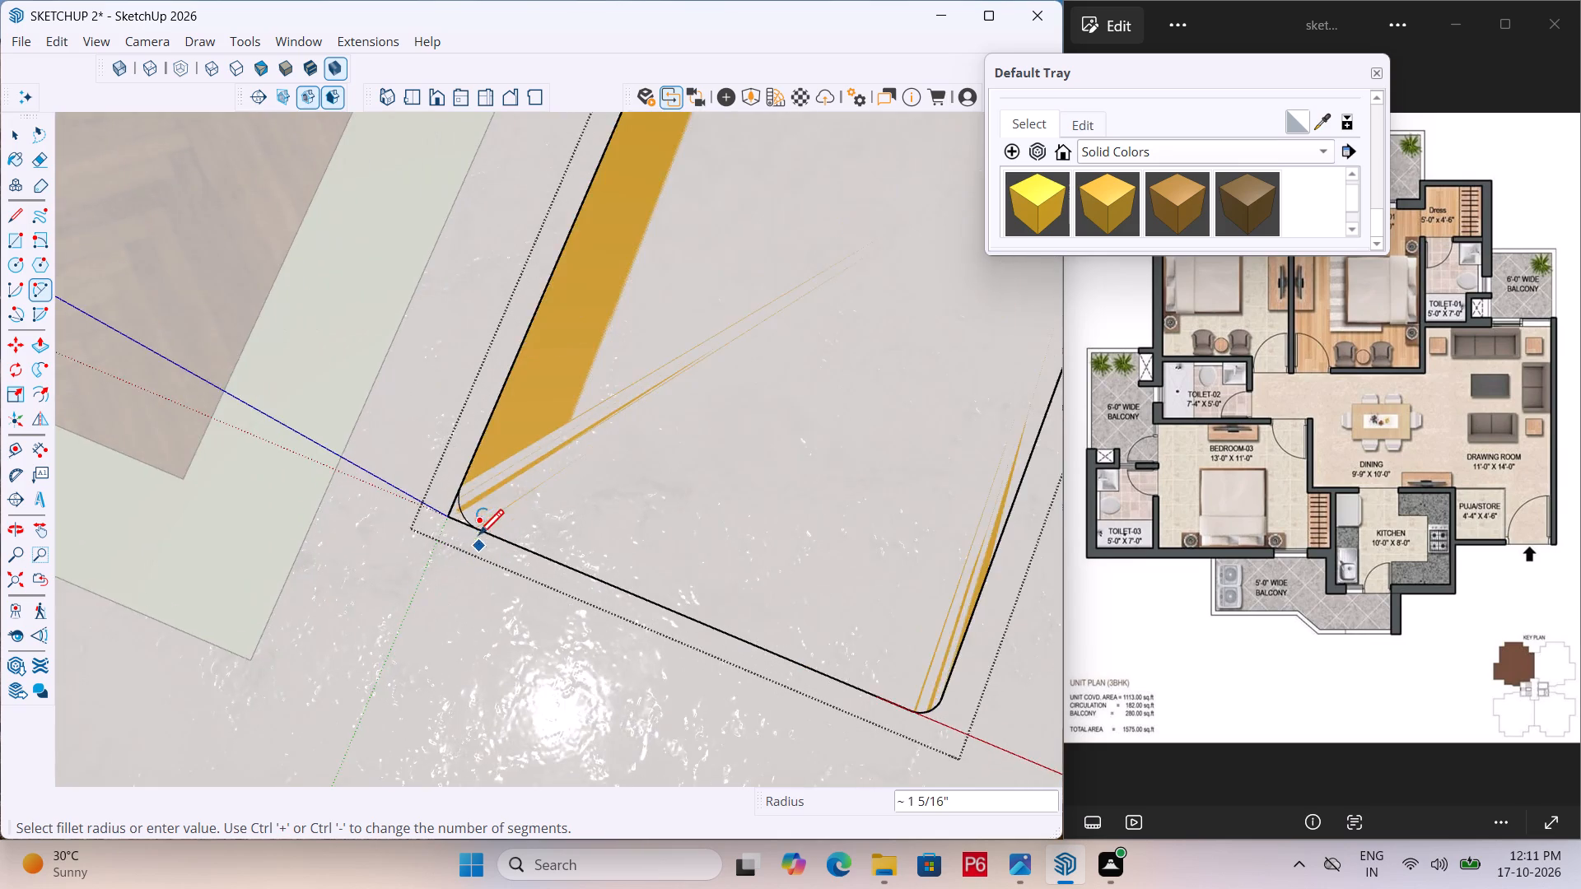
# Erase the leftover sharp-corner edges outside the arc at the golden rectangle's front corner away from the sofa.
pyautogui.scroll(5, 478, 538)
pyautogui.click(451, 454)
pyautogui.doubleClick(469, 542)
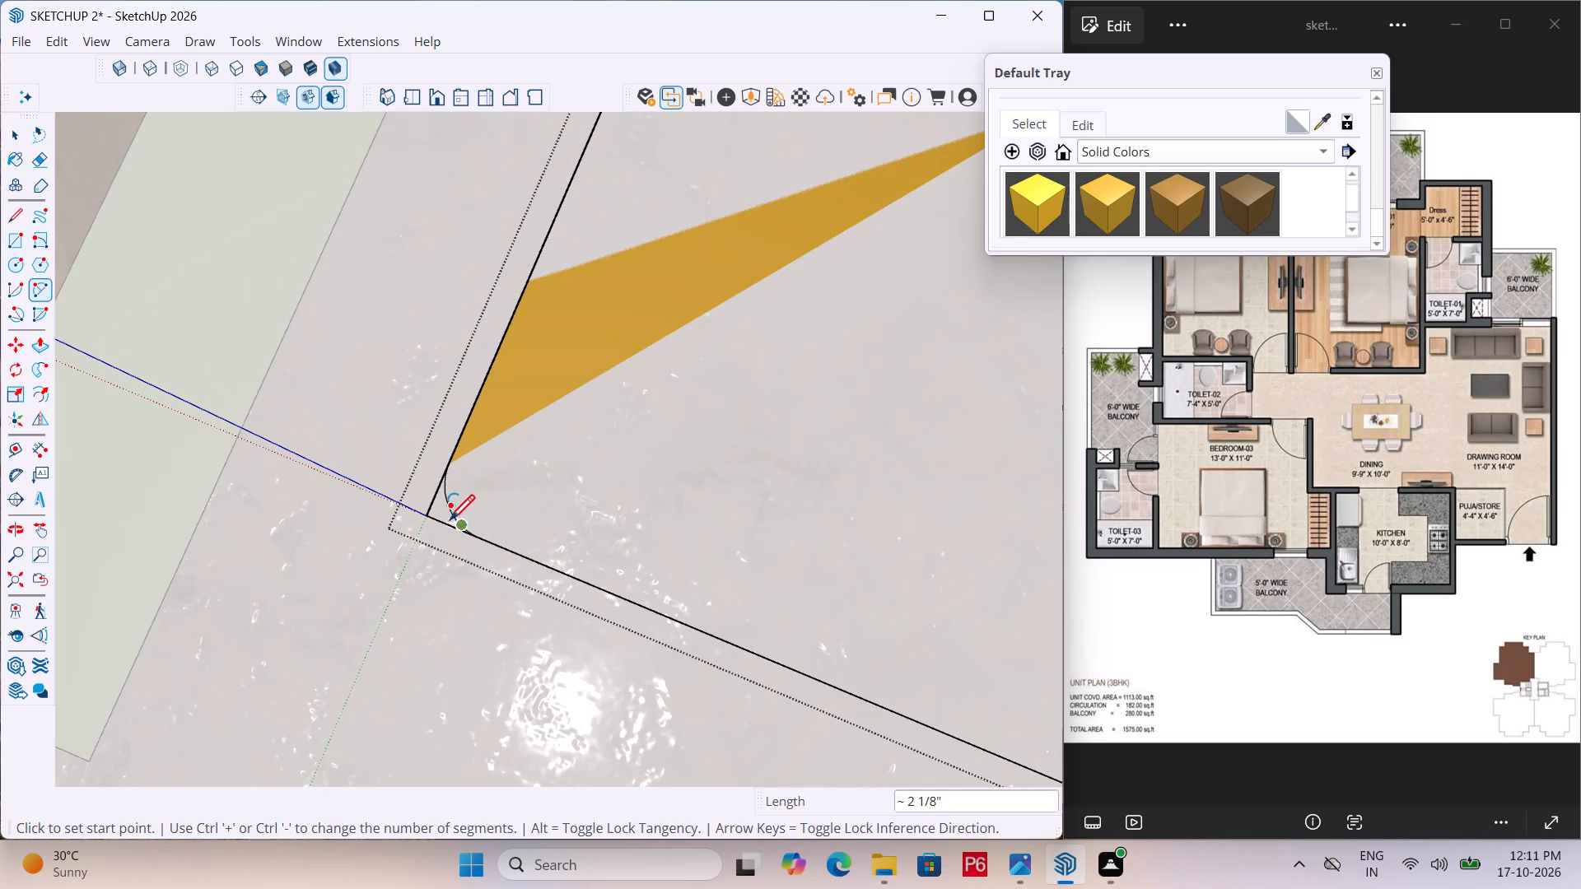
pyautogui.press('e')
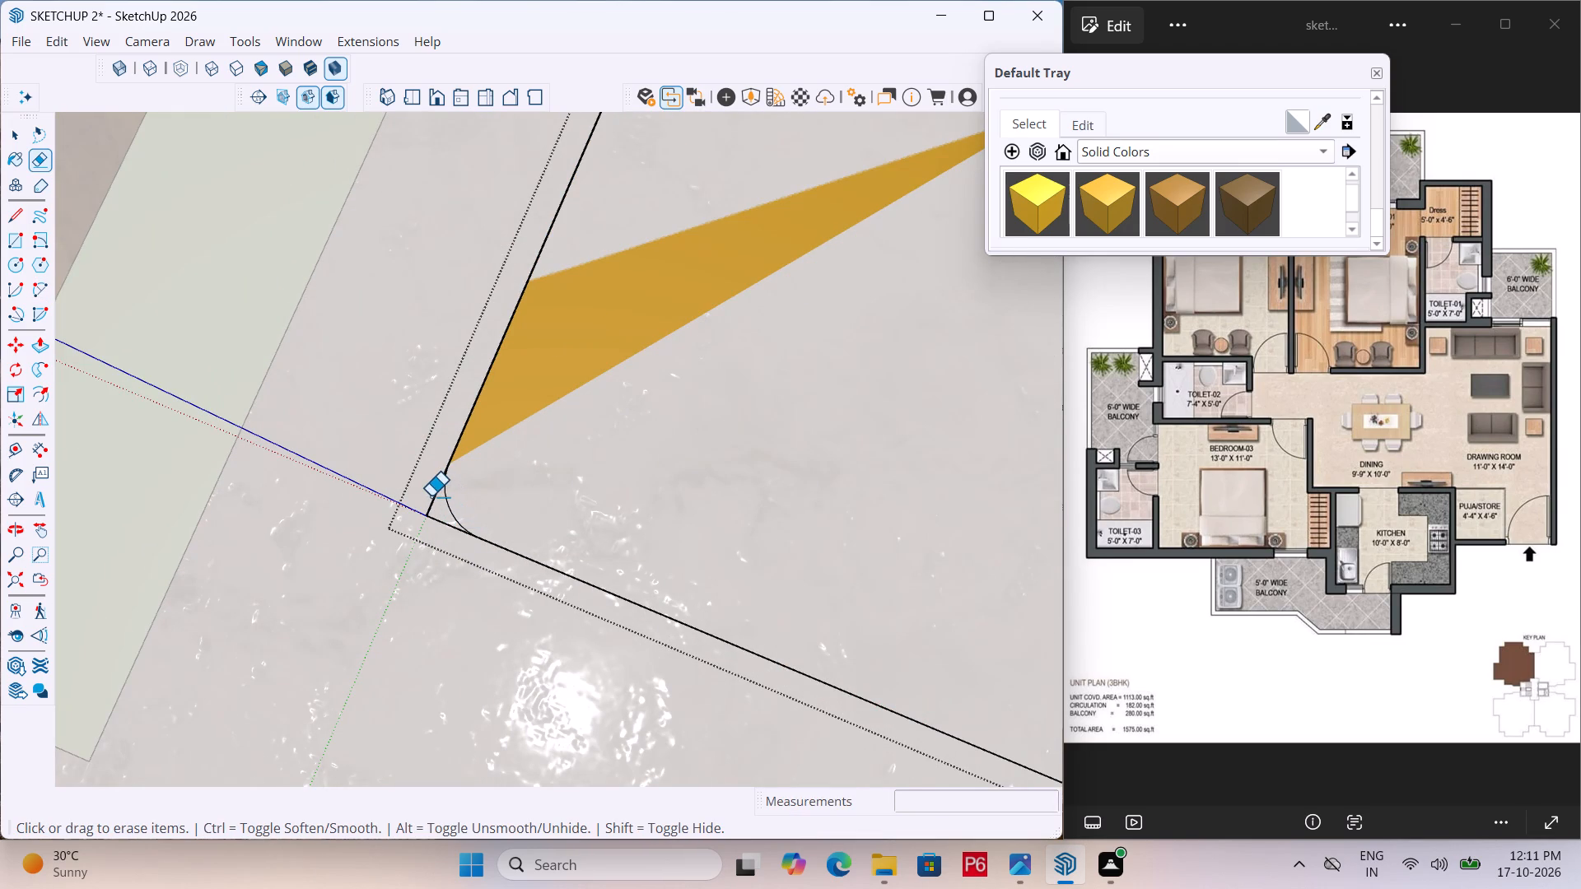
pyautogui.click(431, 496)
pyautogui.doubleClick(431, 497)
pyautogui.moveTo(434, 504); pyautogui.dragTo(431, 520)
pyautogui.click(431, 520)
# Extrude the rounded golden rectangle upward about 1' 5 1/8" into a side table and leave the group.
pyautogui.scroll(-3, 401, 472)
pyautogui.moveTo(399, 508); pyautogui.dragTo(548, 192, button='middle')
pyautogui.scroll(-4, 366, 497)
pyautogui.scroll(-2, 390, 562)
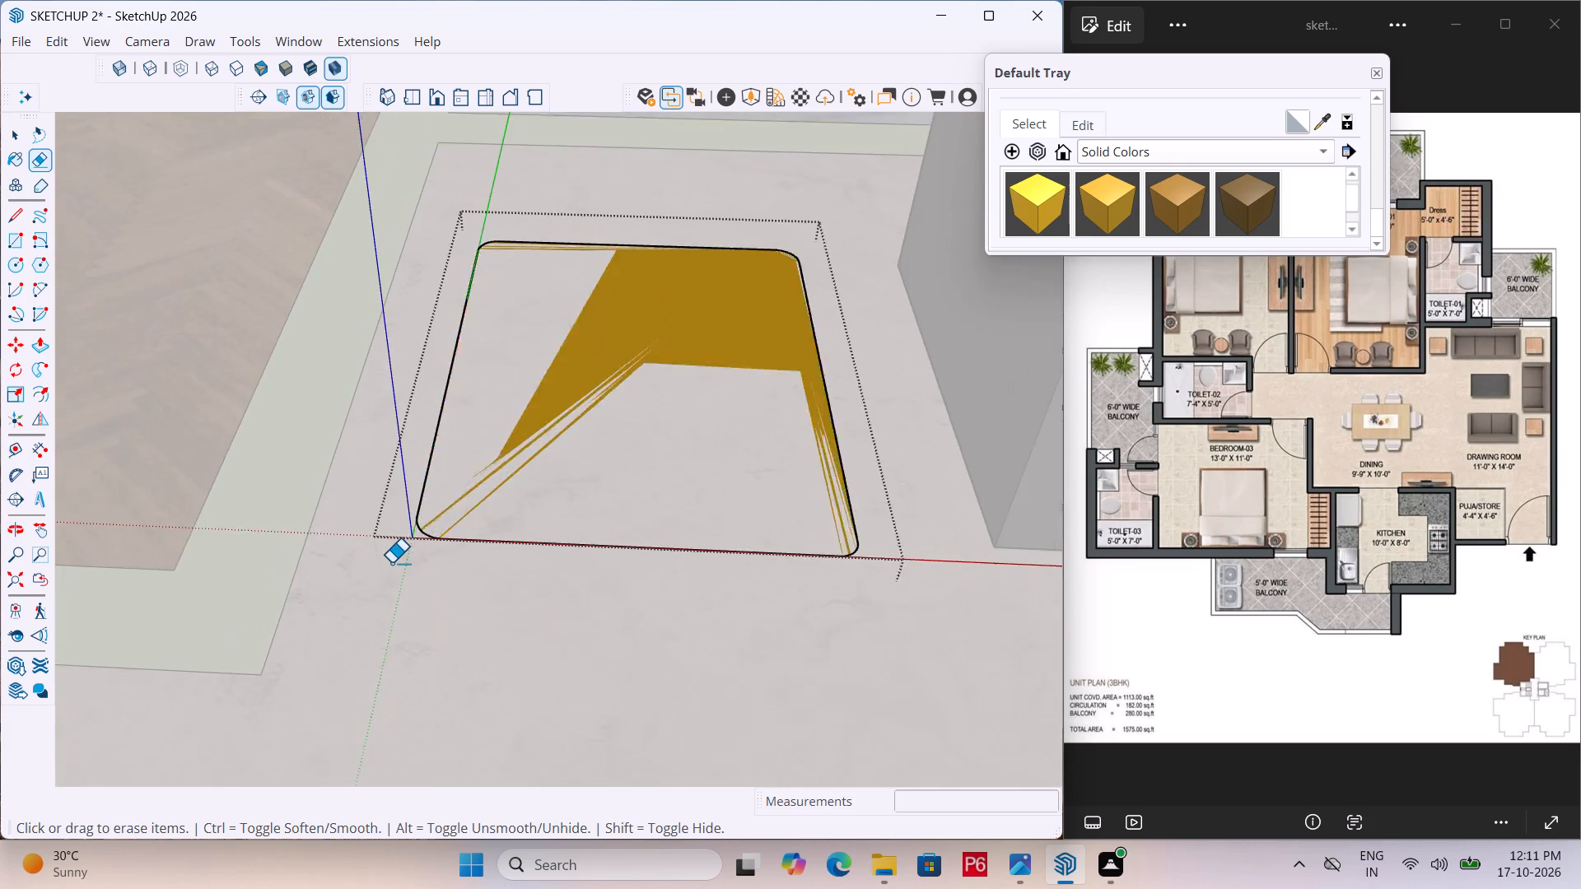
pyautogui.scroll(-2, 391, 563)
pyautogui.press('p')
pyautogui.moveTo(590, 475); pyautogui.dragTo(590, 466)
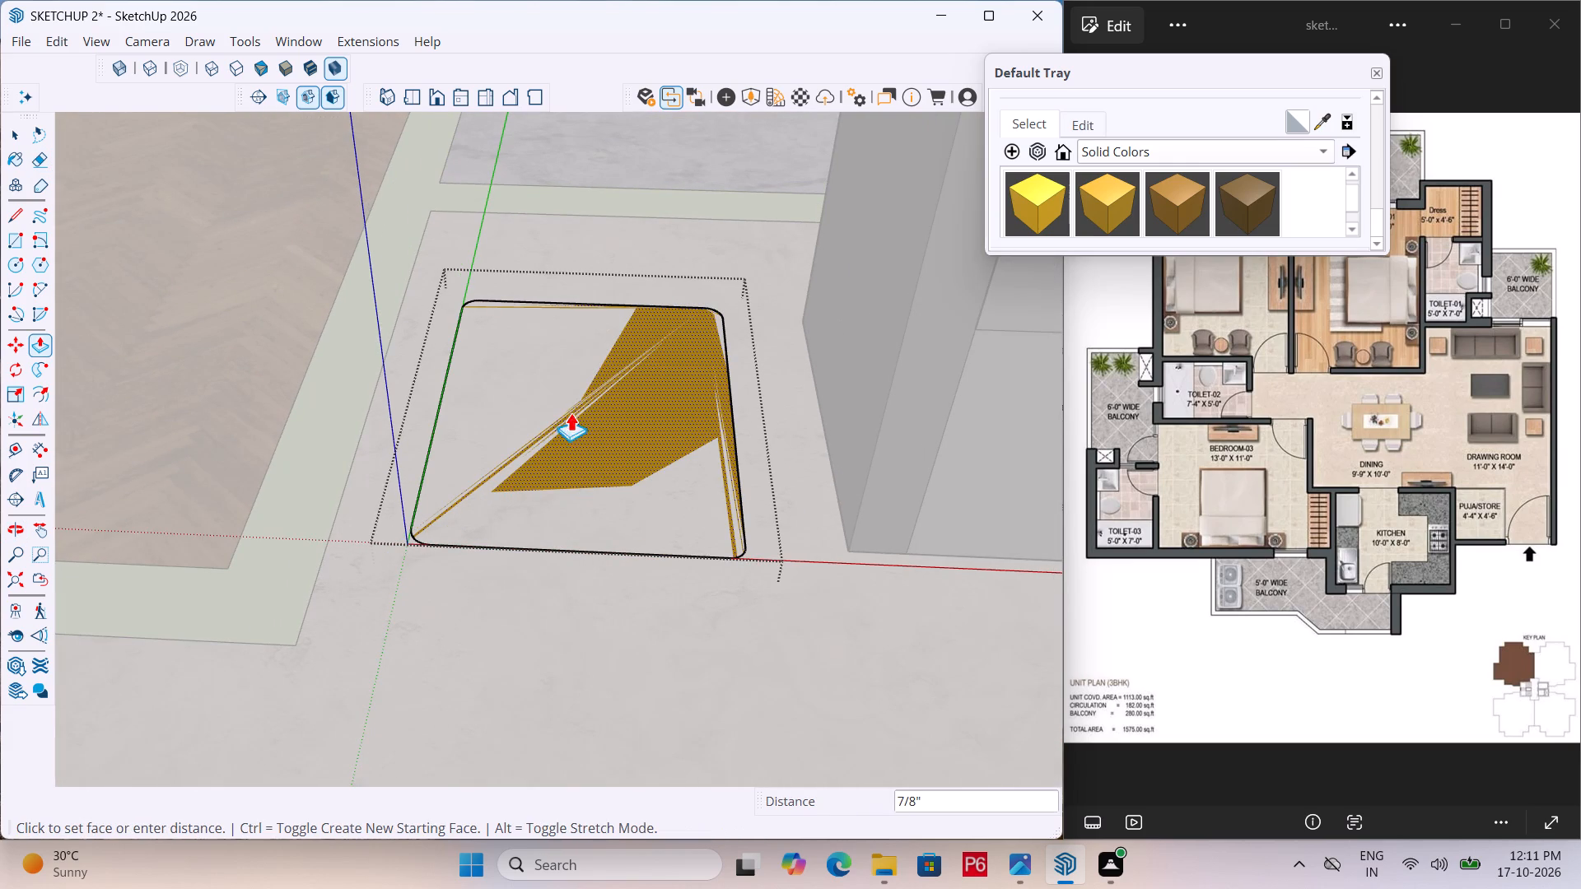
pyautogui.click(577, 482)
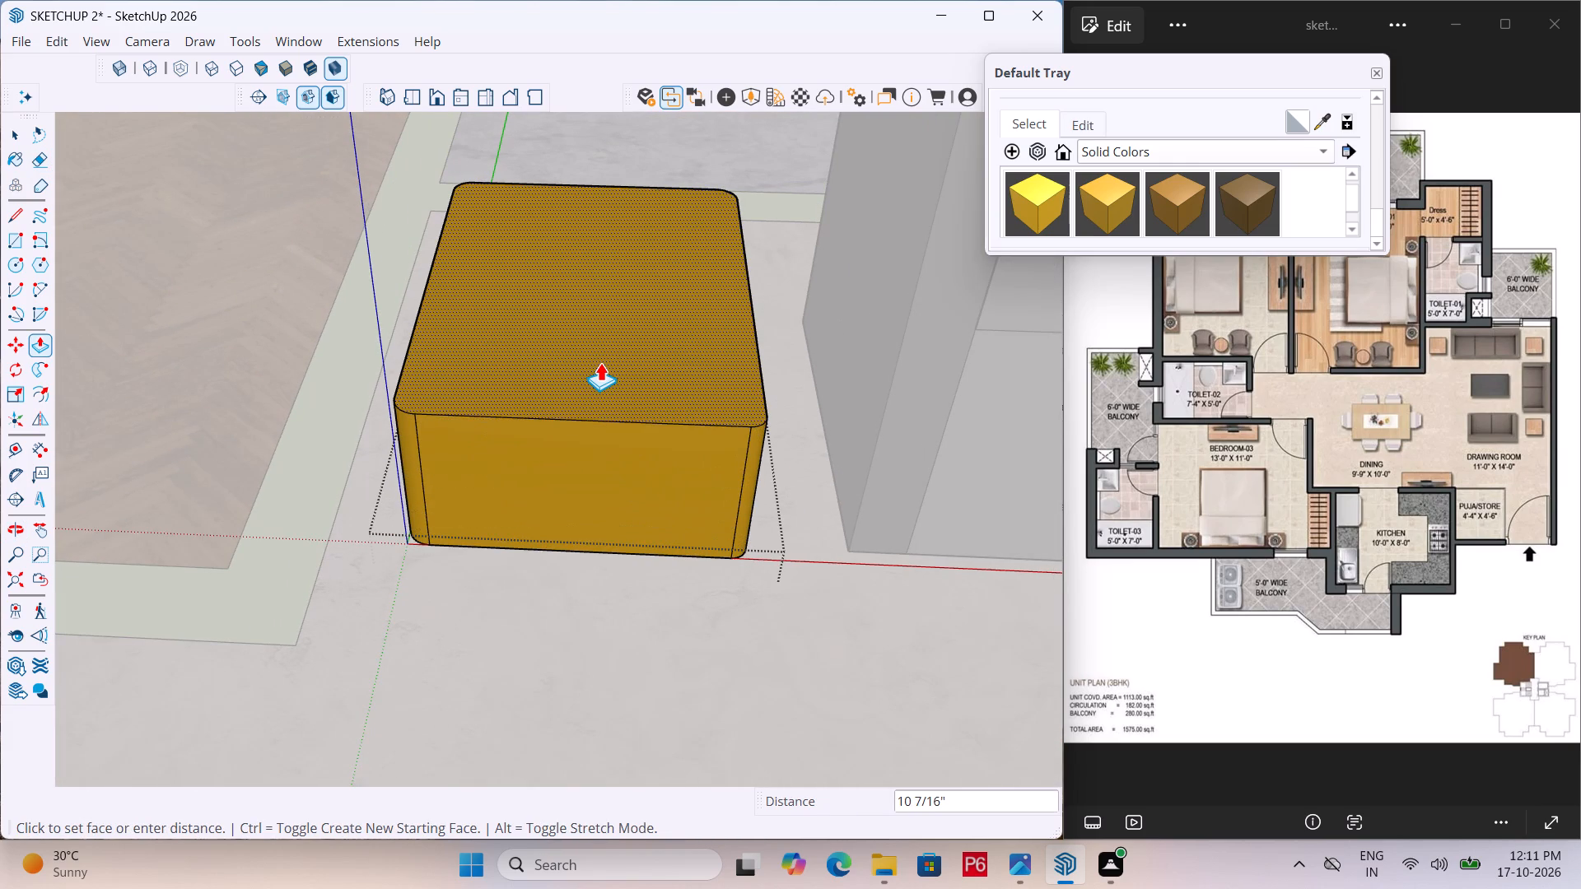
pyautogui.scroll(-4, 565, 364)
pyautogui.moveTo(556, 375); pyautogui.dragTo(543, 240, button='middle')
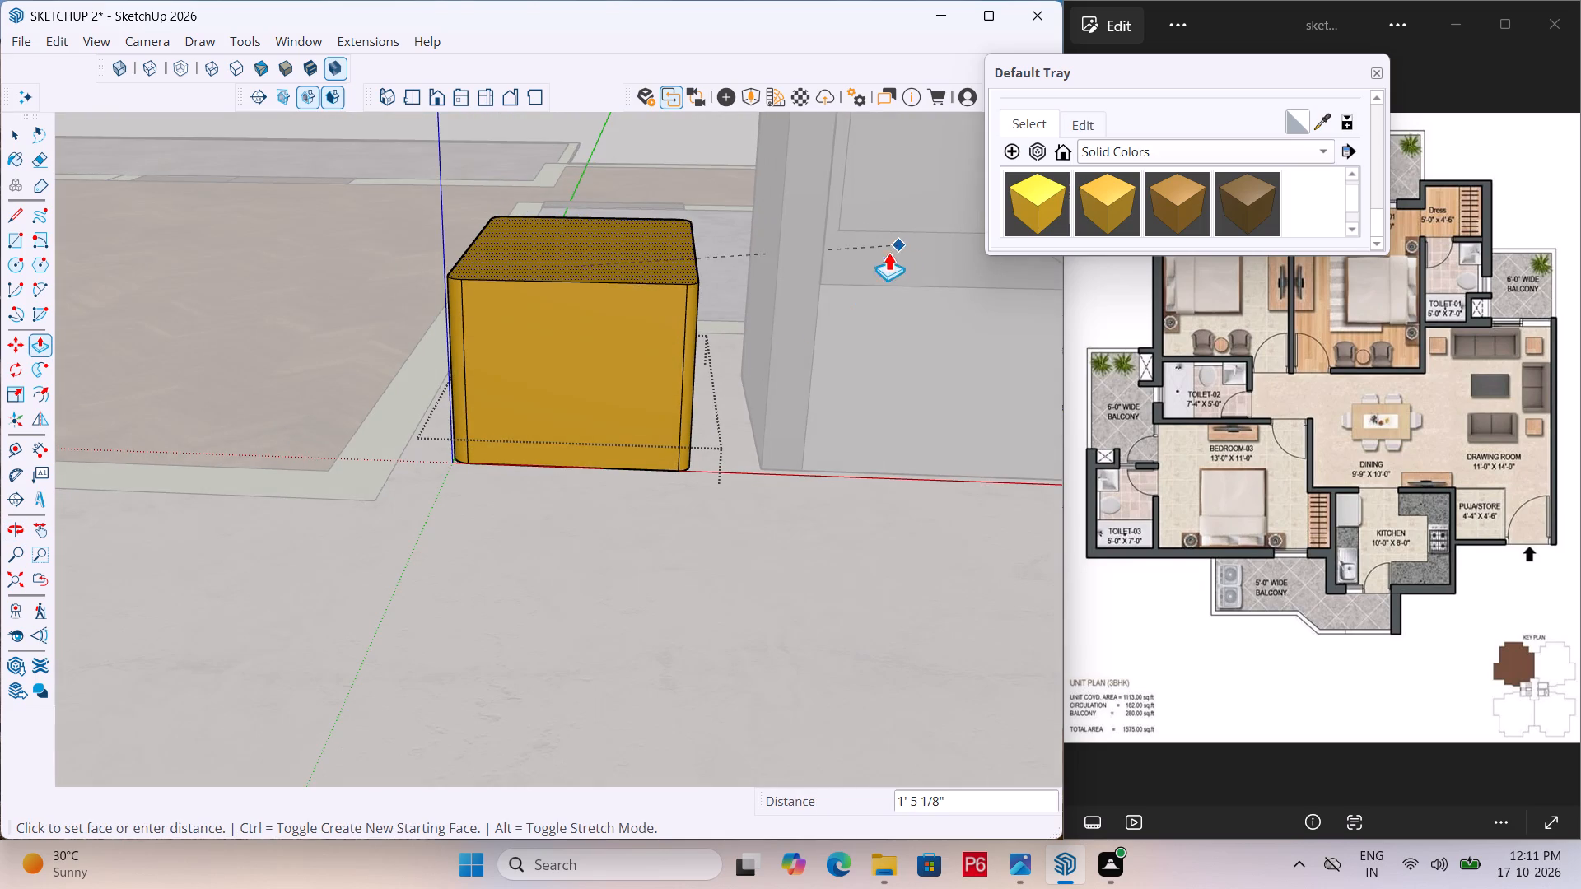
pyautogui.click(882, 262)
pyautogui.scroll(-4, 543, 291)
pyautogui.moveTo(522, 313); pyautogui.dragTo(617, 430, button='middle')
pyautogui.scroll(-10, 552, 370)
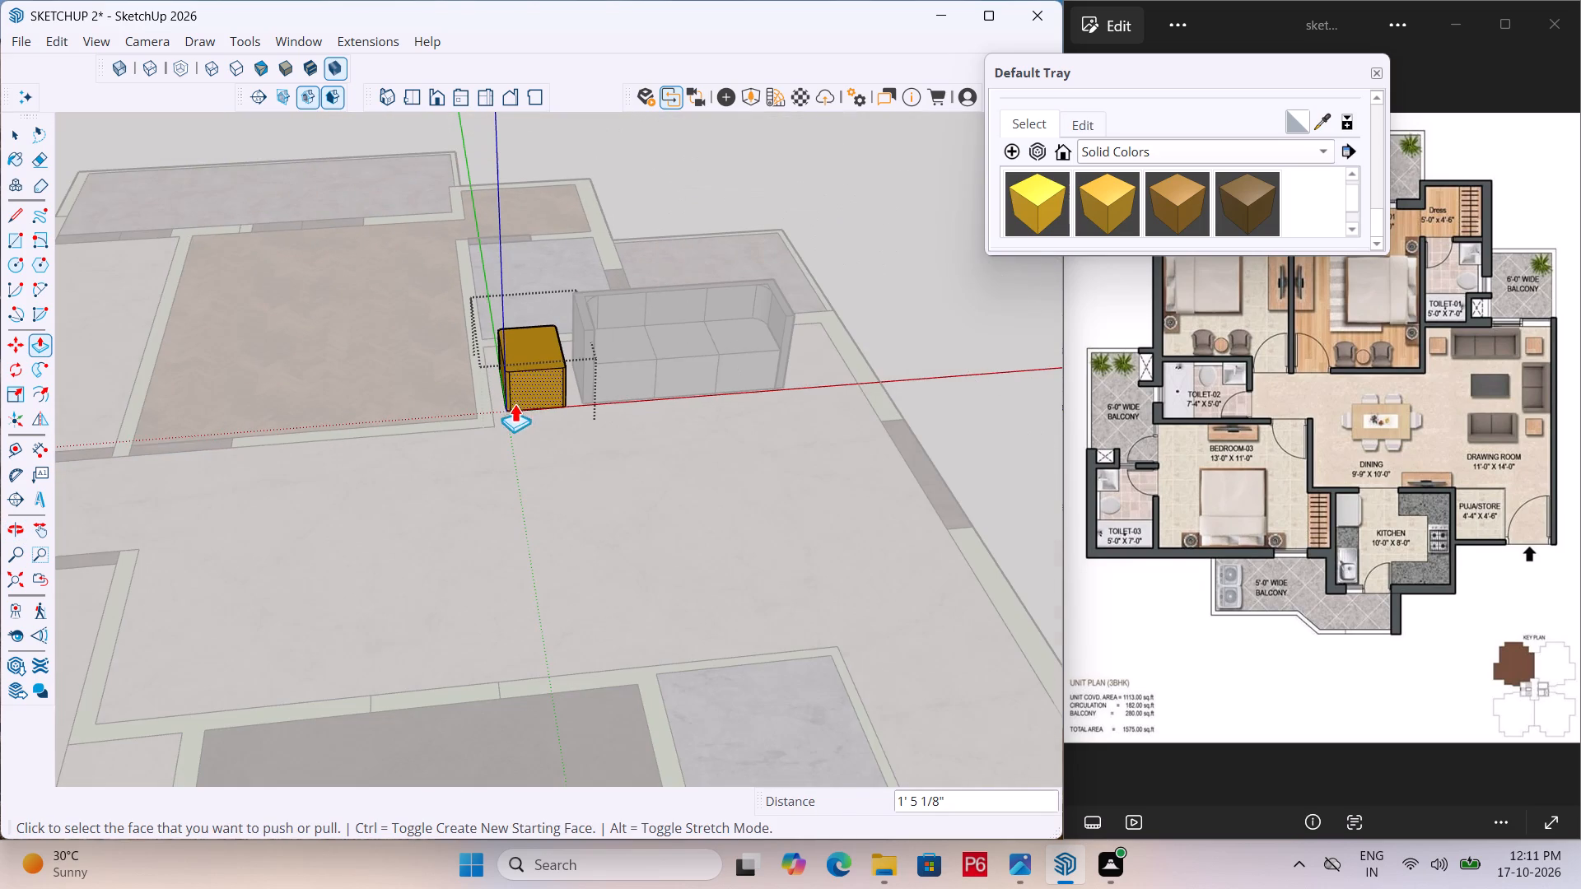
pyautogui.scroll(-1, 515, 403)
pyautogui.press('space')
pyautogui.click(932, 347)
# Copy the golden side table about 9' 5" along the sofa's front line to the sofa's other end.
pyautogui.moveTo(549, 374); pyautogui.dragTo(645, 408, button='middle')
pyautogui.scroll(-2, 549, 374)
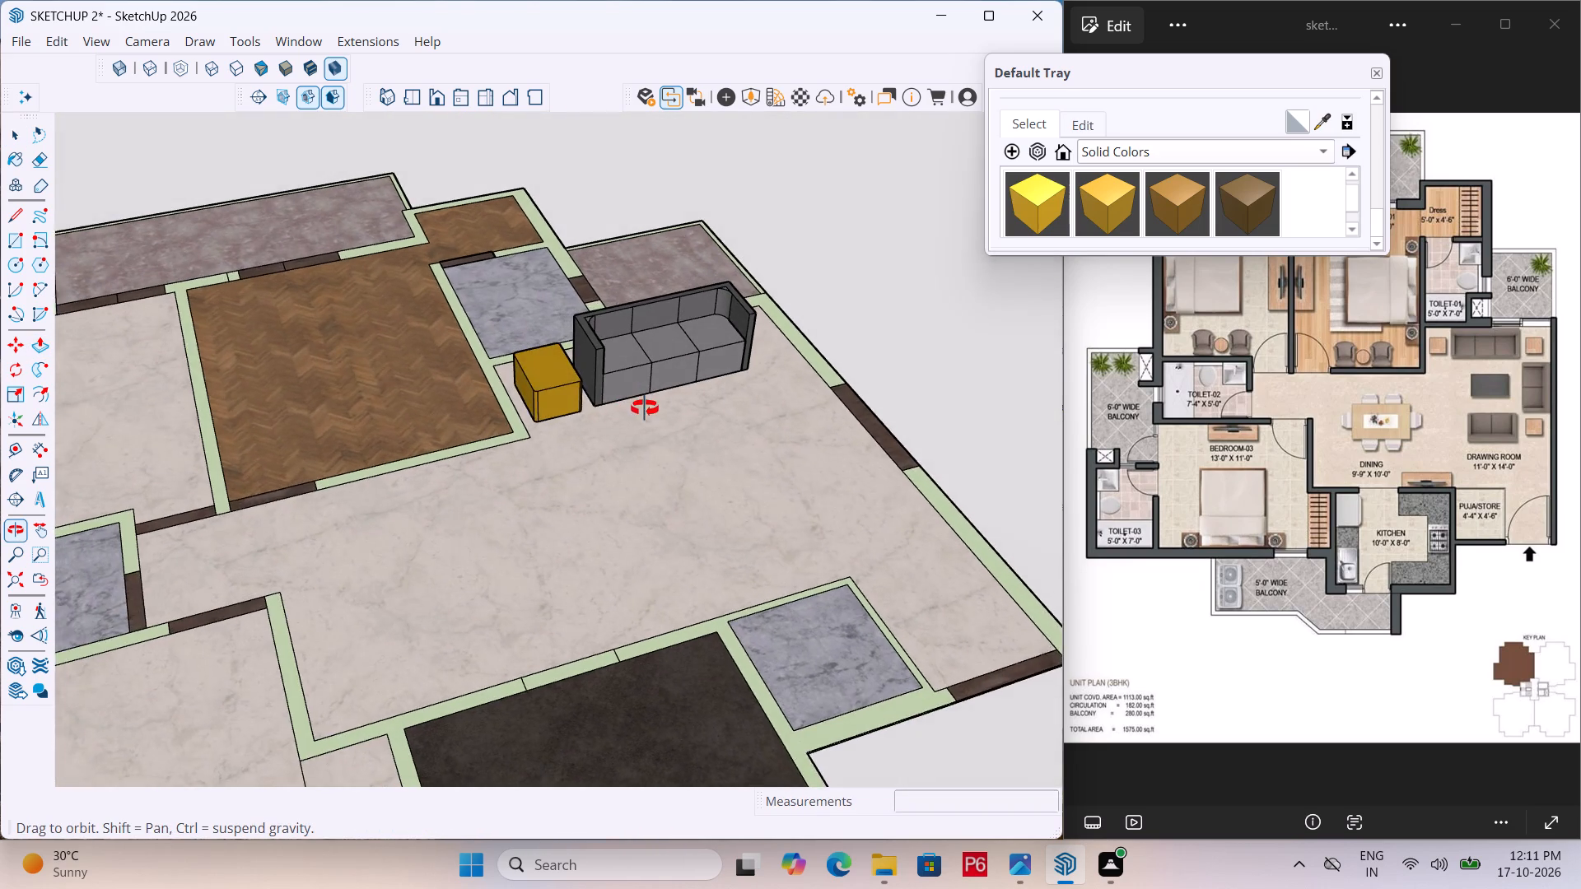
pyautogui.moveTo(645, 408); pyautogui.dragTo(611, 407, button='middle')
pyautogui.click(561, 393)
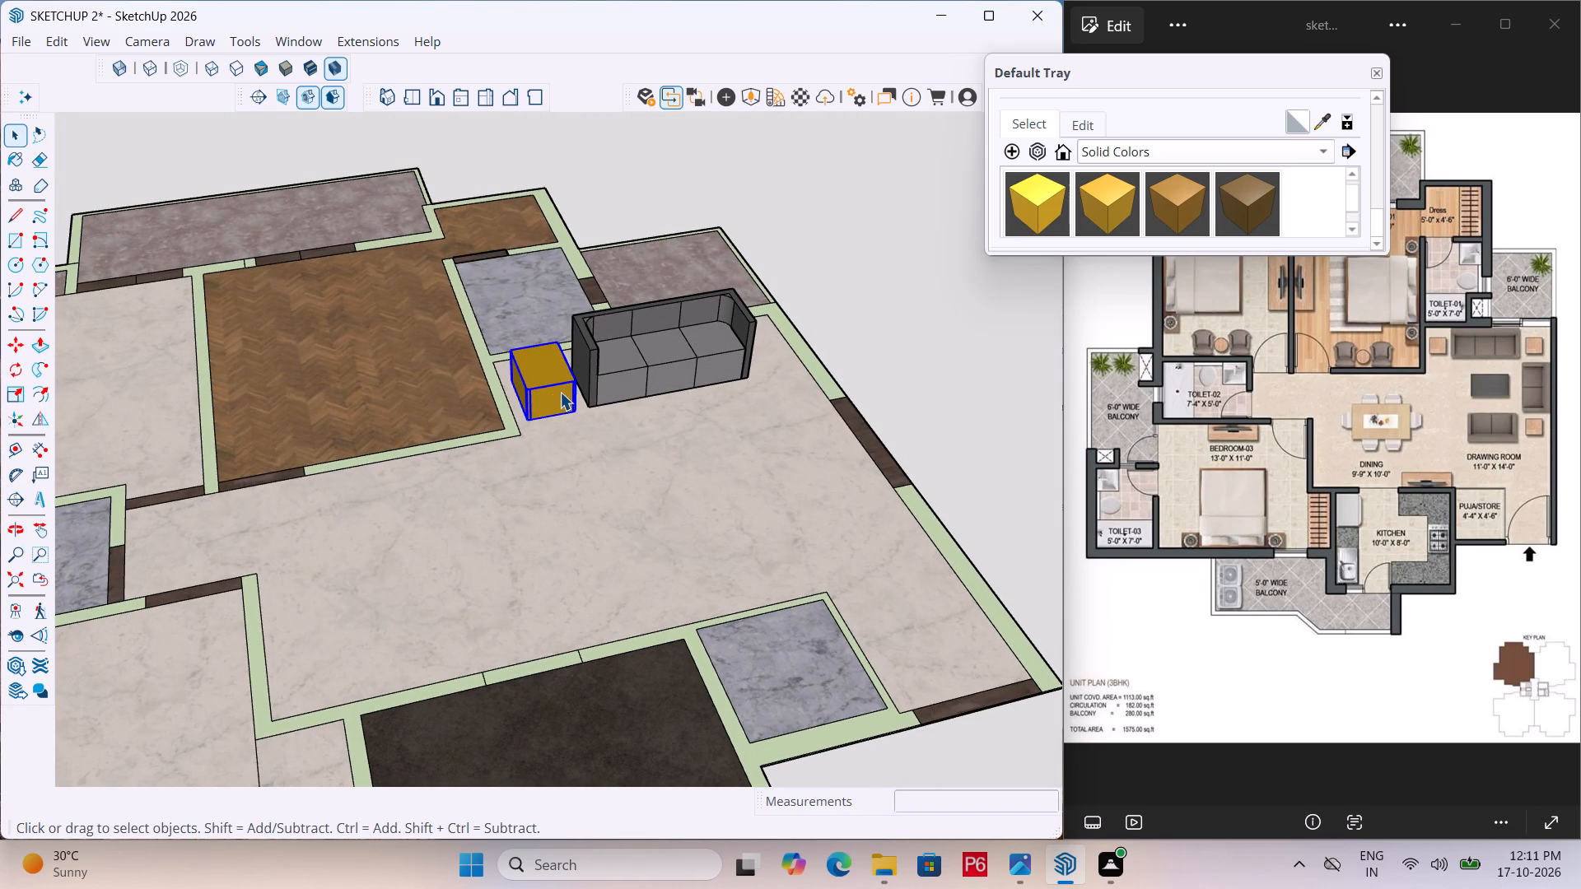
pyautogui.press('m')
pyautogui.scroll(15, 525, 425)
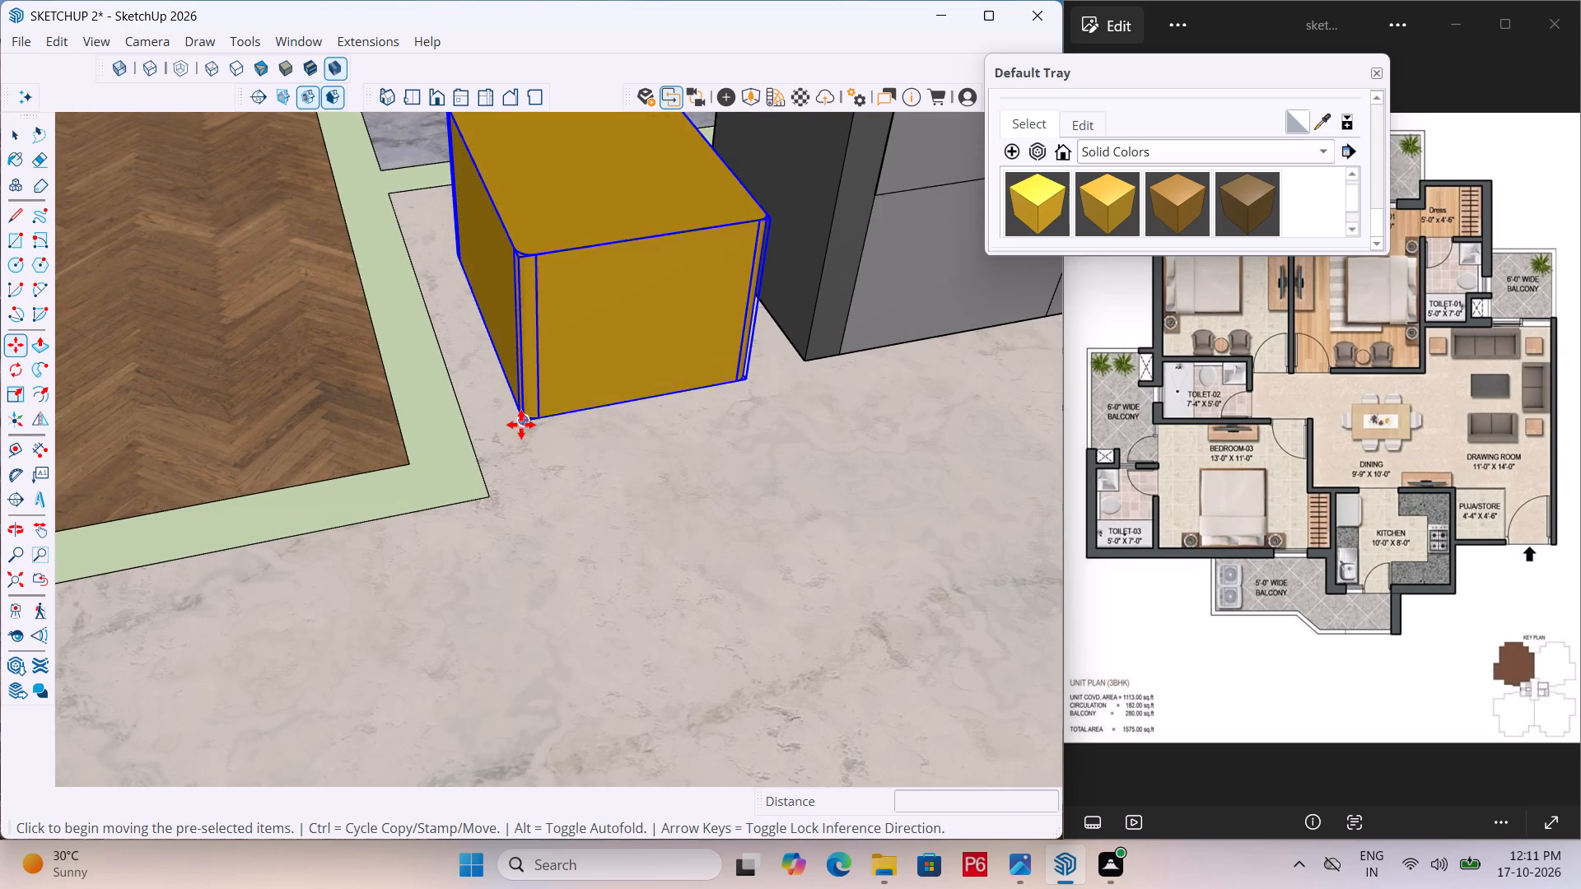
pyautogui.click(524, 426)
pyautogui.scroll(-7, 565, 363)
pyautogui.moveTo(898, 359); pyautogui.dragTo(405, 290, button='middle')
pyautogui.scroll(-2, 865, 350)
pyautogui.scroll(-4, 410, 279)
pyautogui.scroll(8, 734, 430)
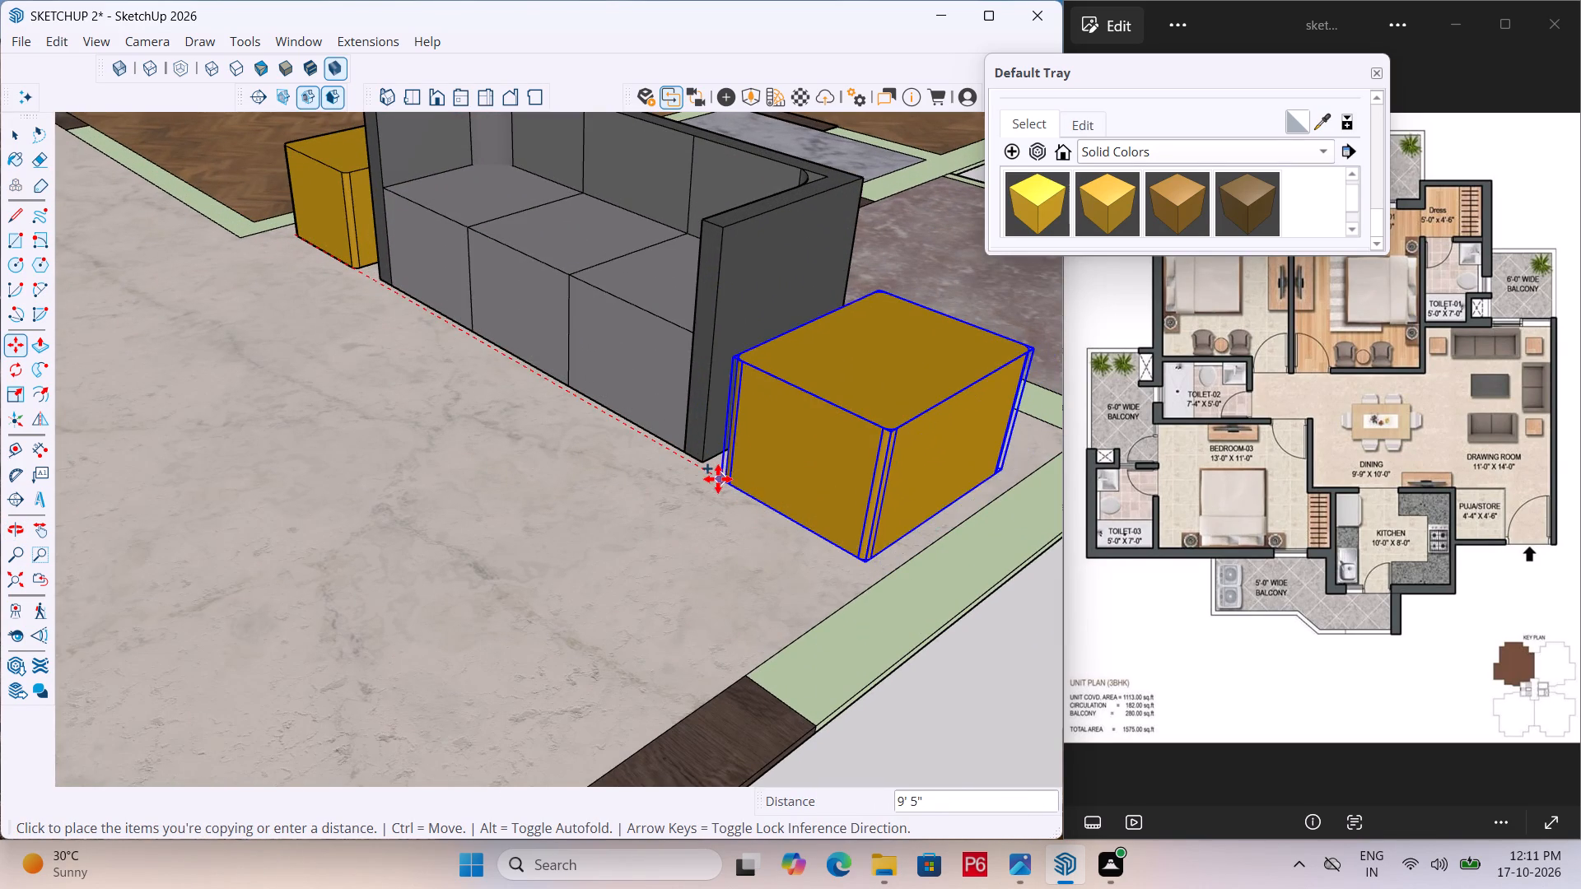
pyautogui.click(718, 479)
# Save the model.
pyautogui.scroll(-4, 708, 420)
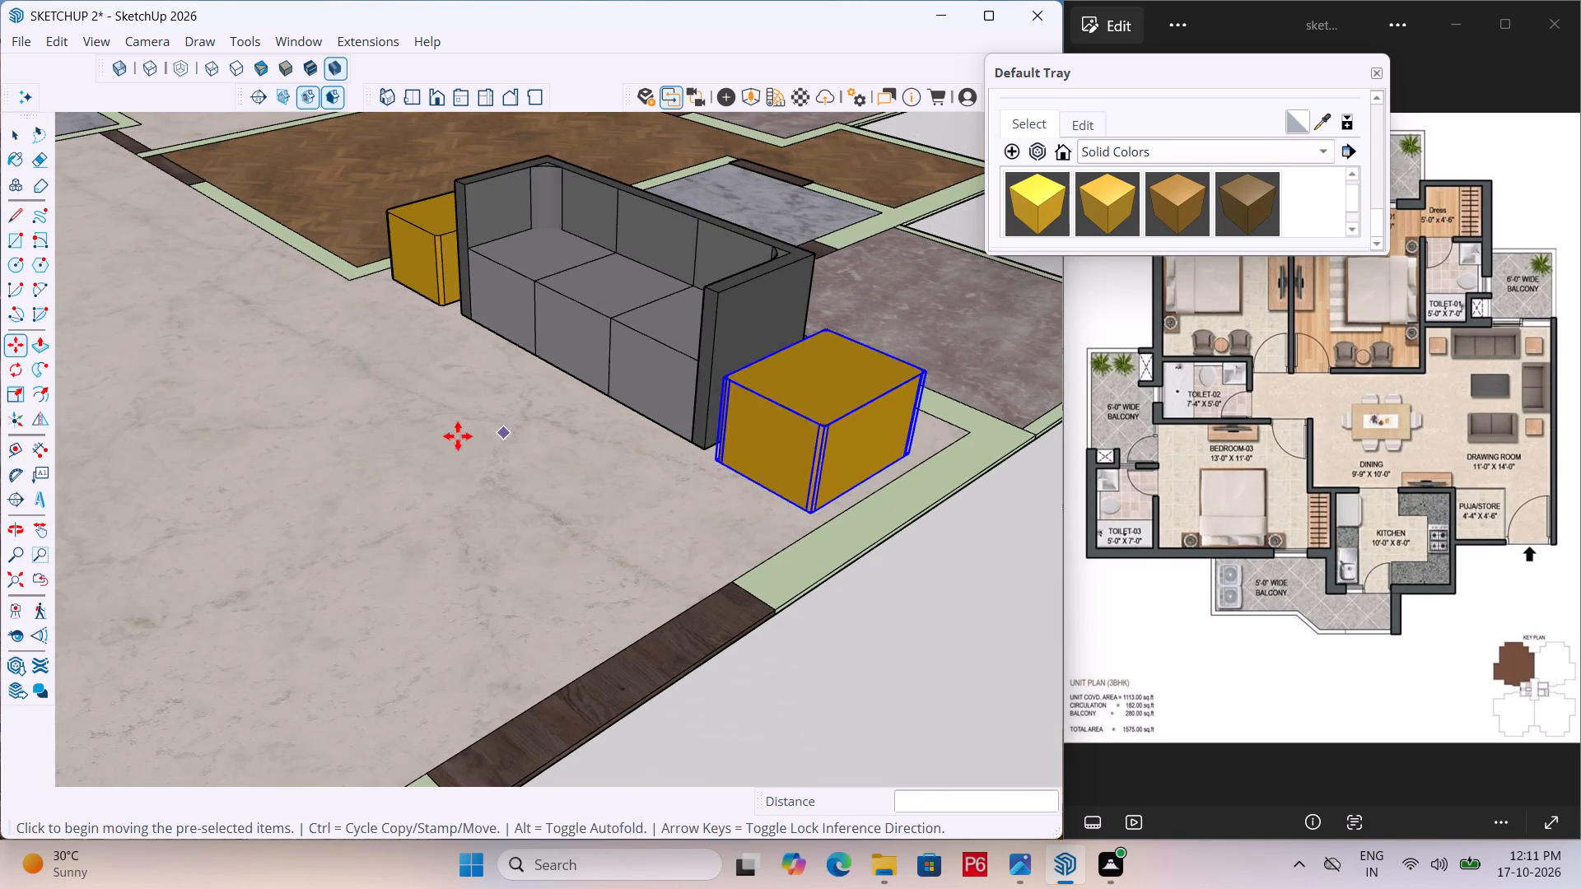
pyautogui.scroll(-1, 392, 444)
pyautogui.moveTo(392, 444); pyautogui.dragTo(856, 534, button='middle')
pyautogui.scroll(-6, 291, 332)
pyautogui.moveTo(384, 387); pyautogui.dragTo(497, 432, button='middle')
pyautogui.scroll(-1, 396, 389)
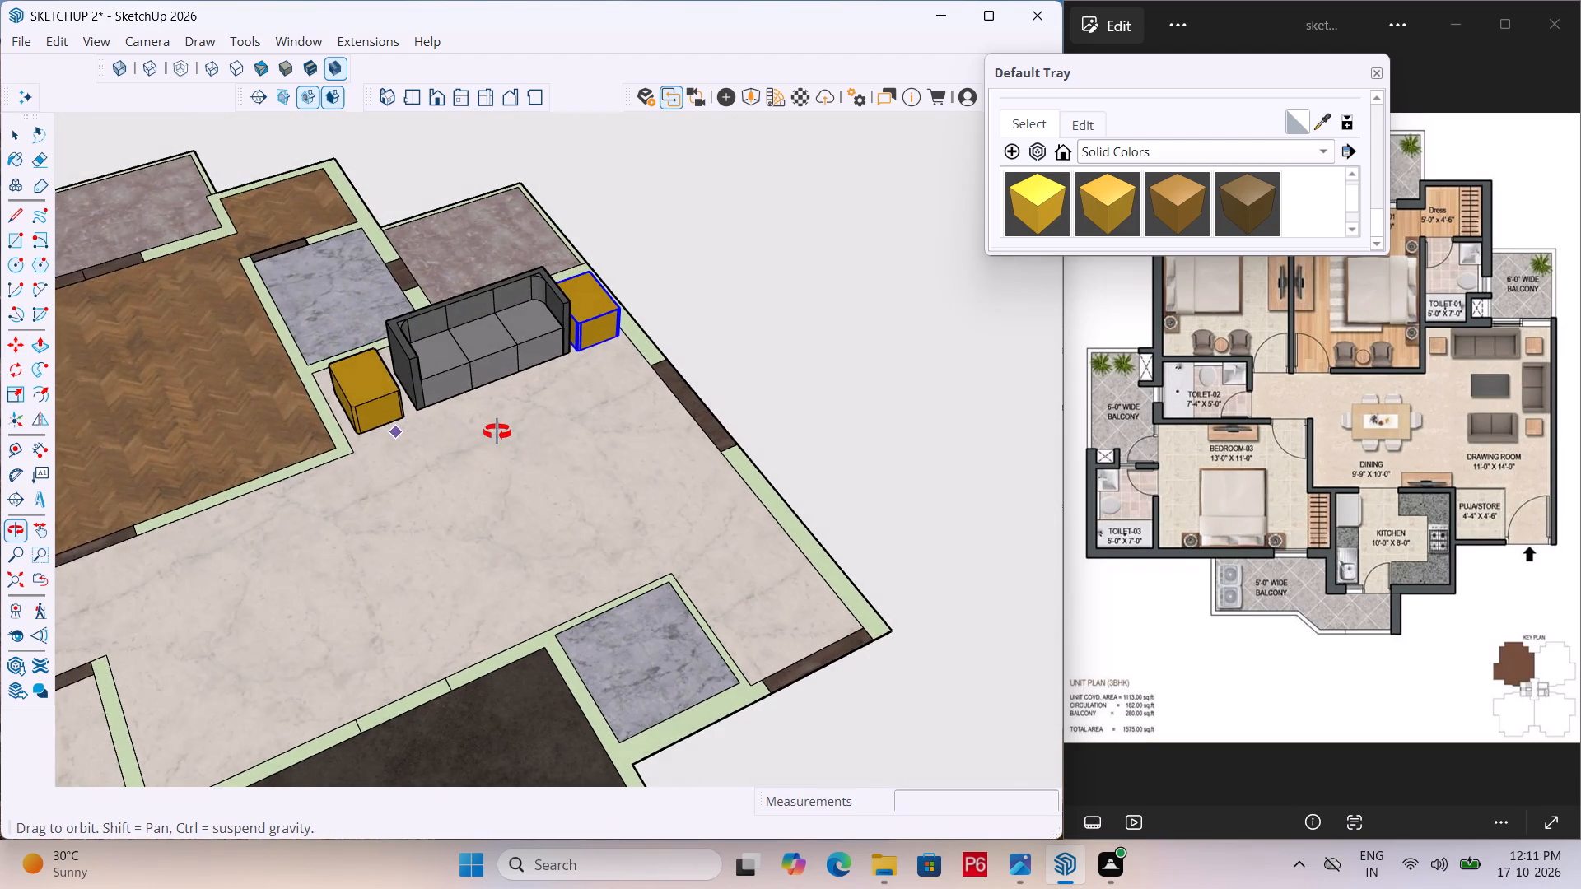
pyautogui.moveTo(497, 432); pyautogui.dragTo(498, 444, button='middle')
pyautogui.moveTo(686, 351); pyautogui.dragTo(599, 608, button='middle')
pyautogui.scroll(-1, 685, 353)
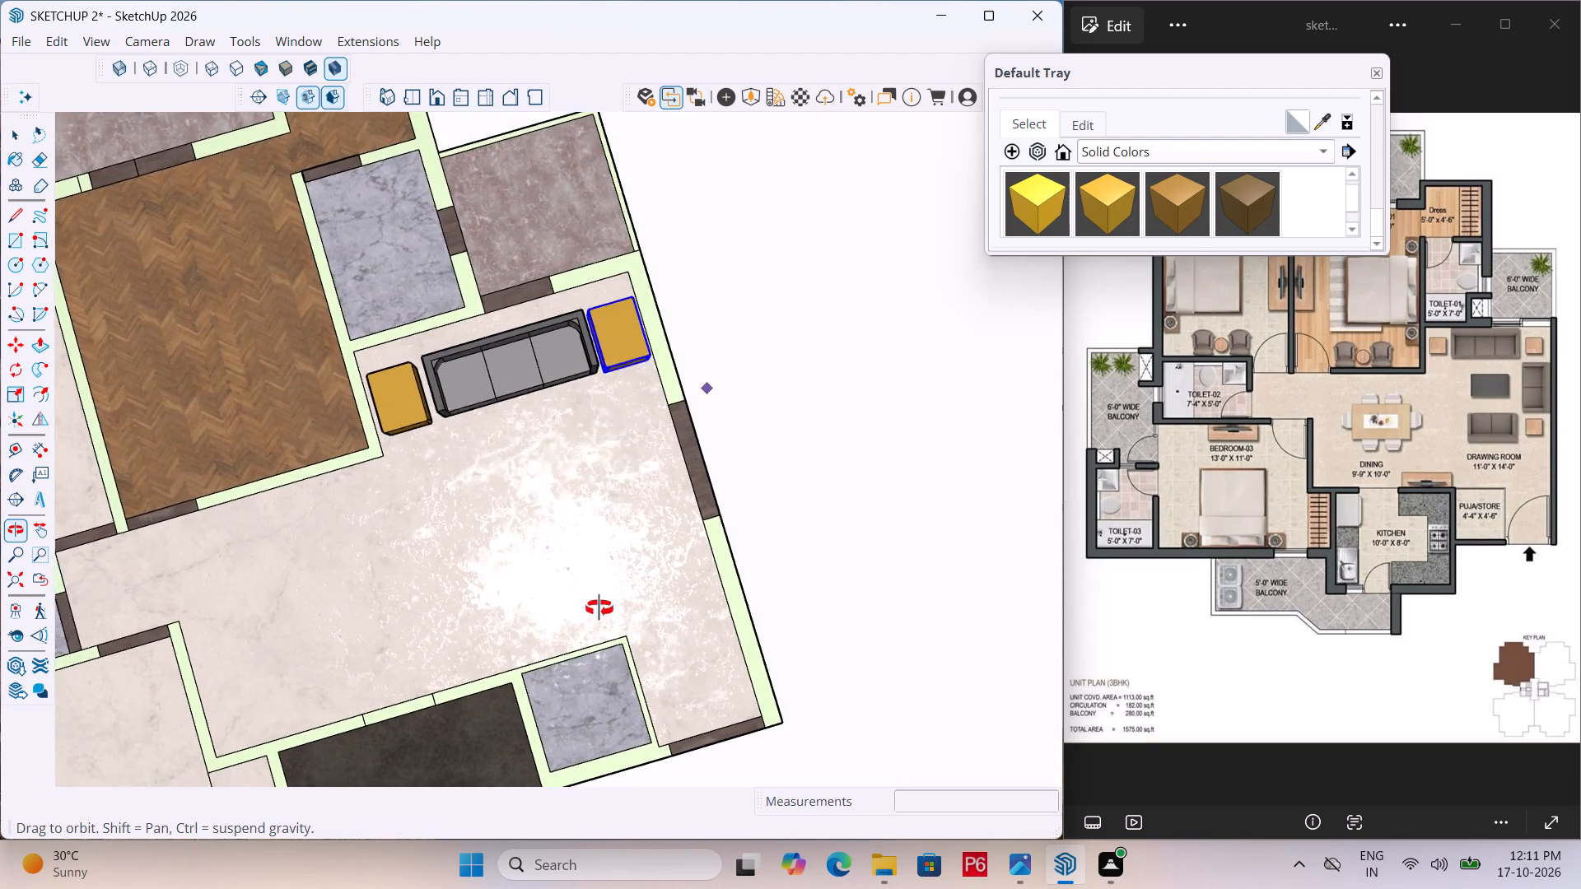
pyautogui.moveTo(599, 608); pyautogui.dragTo(588, 564, button='middle')
pyautogui.hotkey('ctrl', 's')
pyautogui.hotkey('ctrl', 's')
# Switch to the top view and examine how the two side tables sit beside the sofa.
pyautogui.moveTo(623, 486); pyautogui.dragTo(575, 522, button='middle')
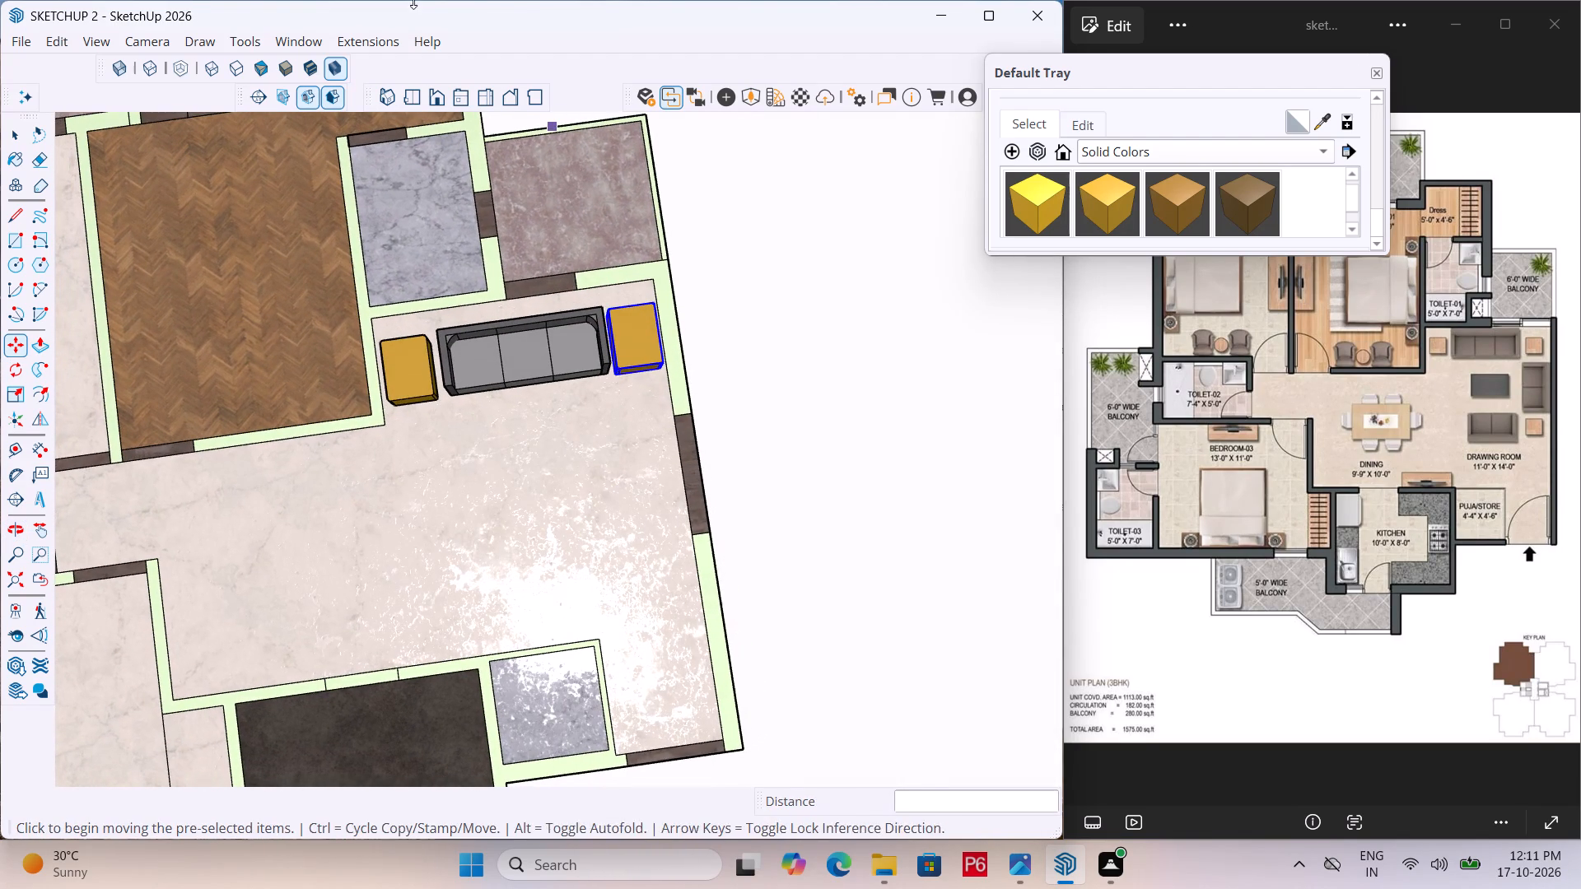
pyautogui.click(408, 97)
pyautogui.scroll(-6, 492, 212)
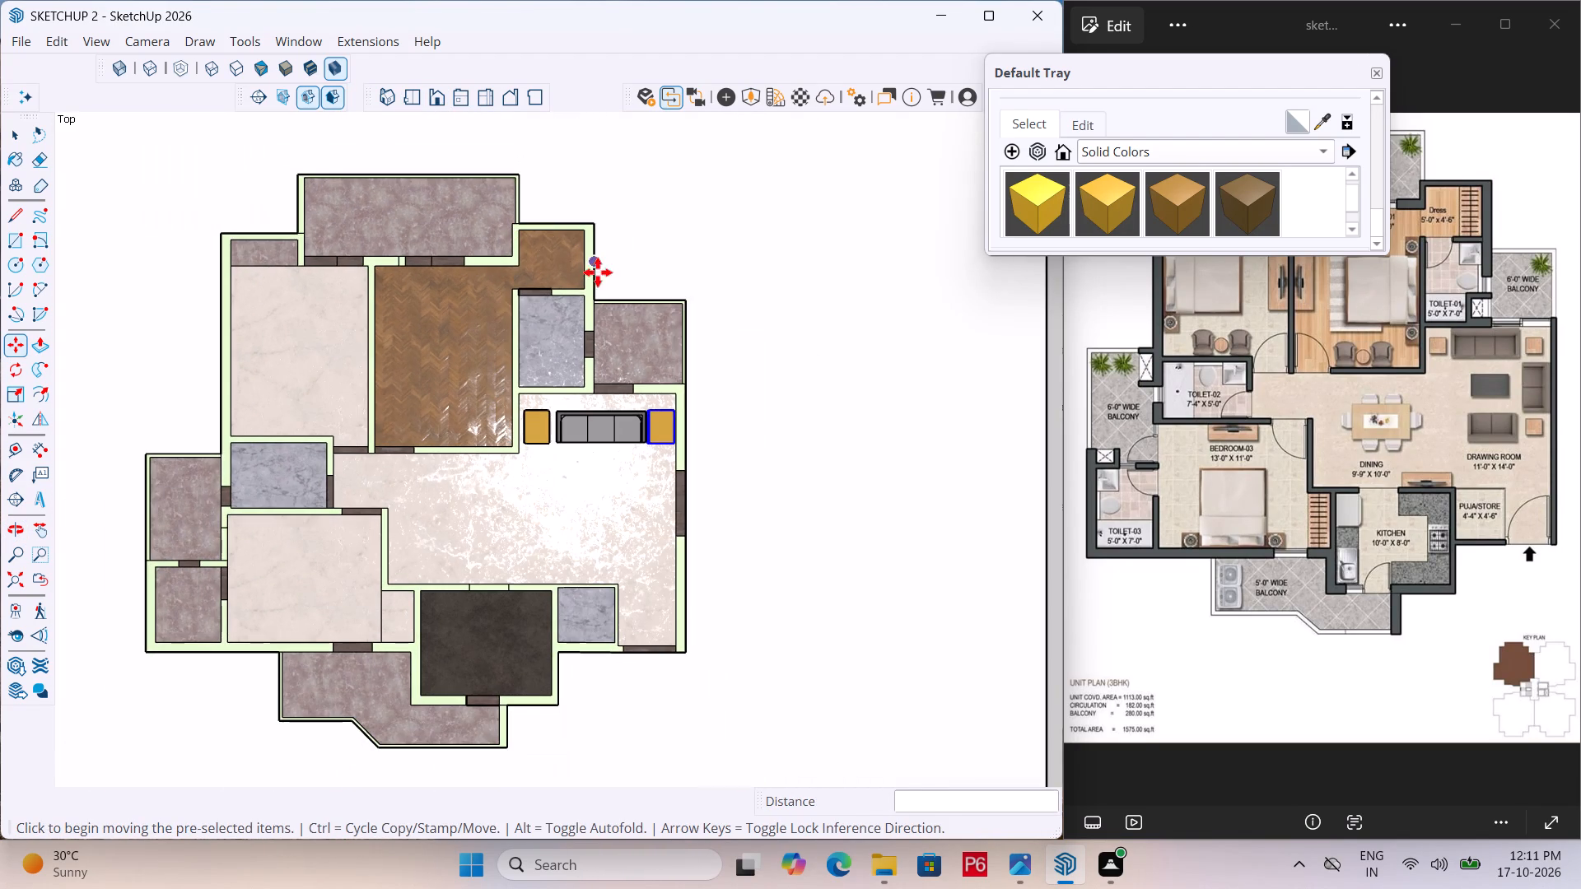
pyautogui.scroll(5, 672, 461)
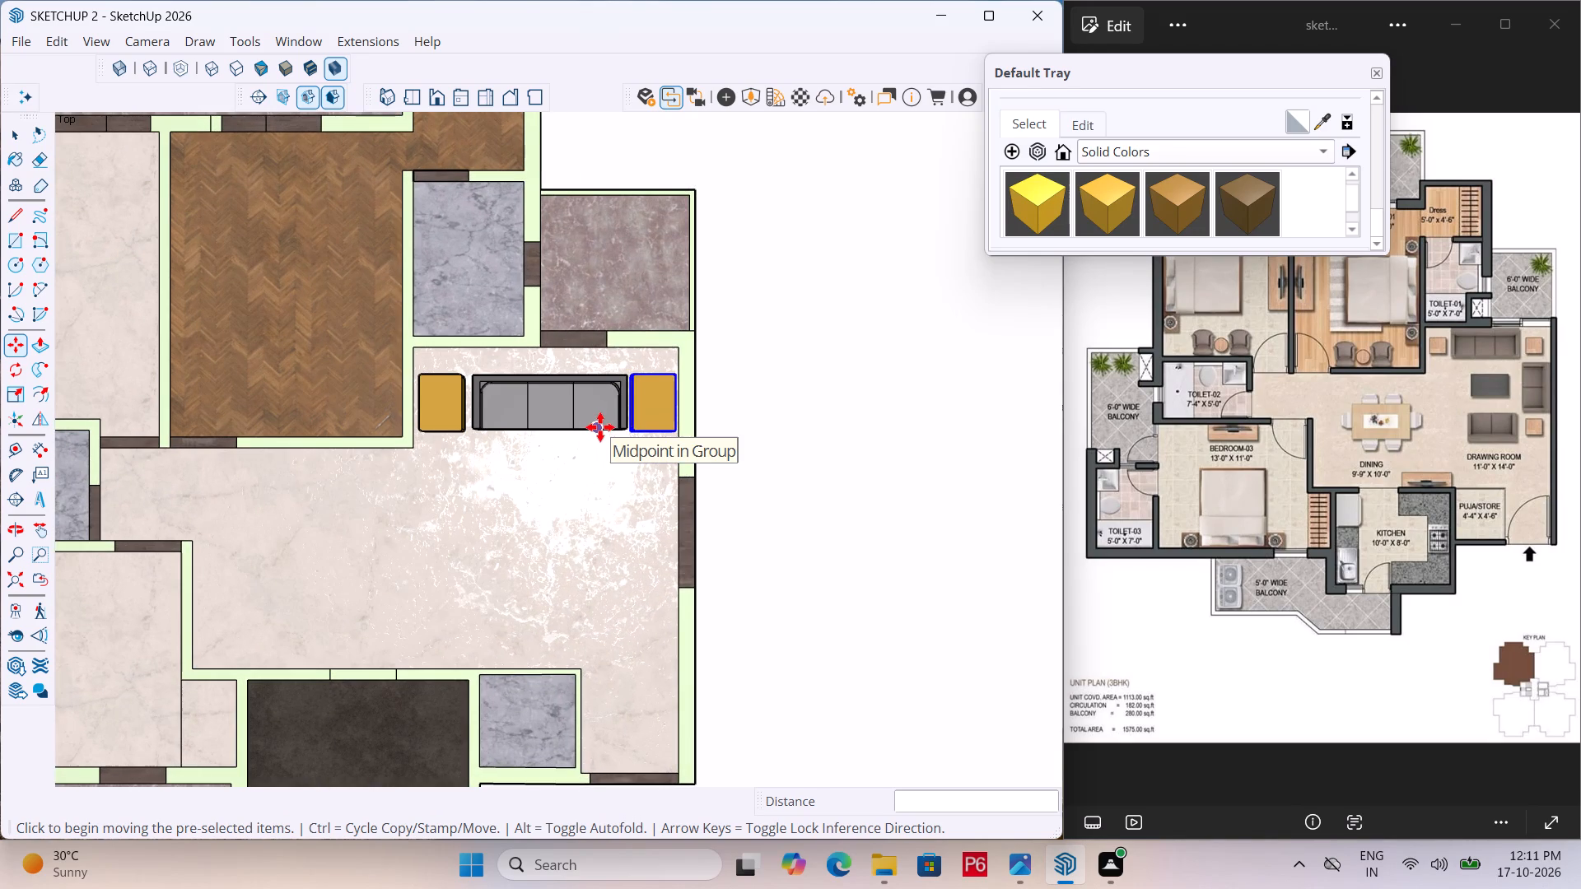
pyautogui.scroll(1, 600, 427)
pyautogui.scroll(1, 463, 416)
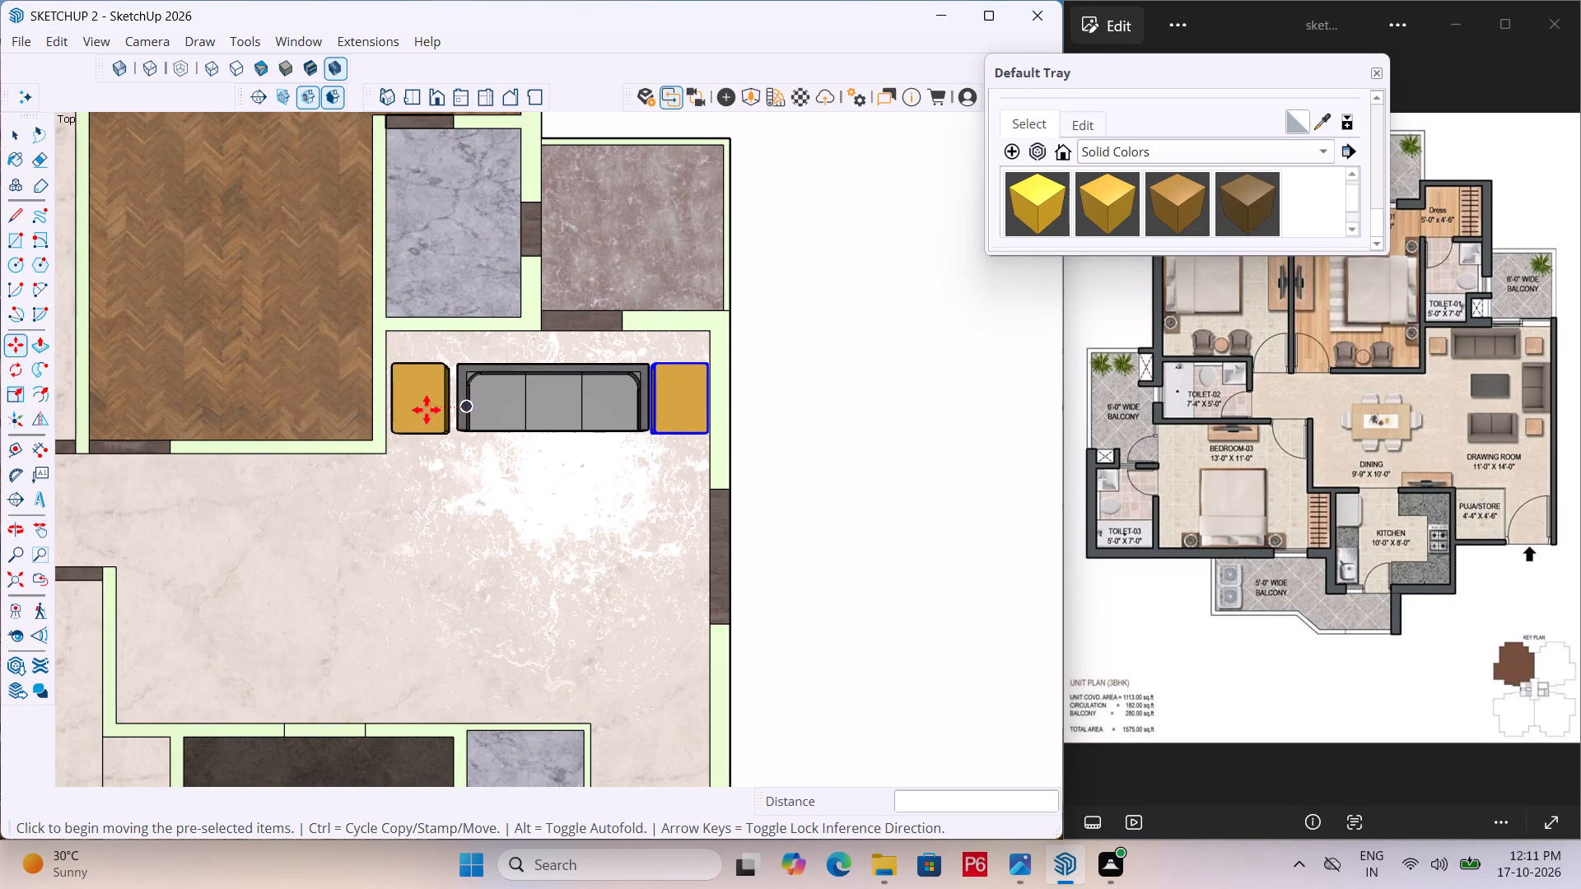
pyautogui.press('space')
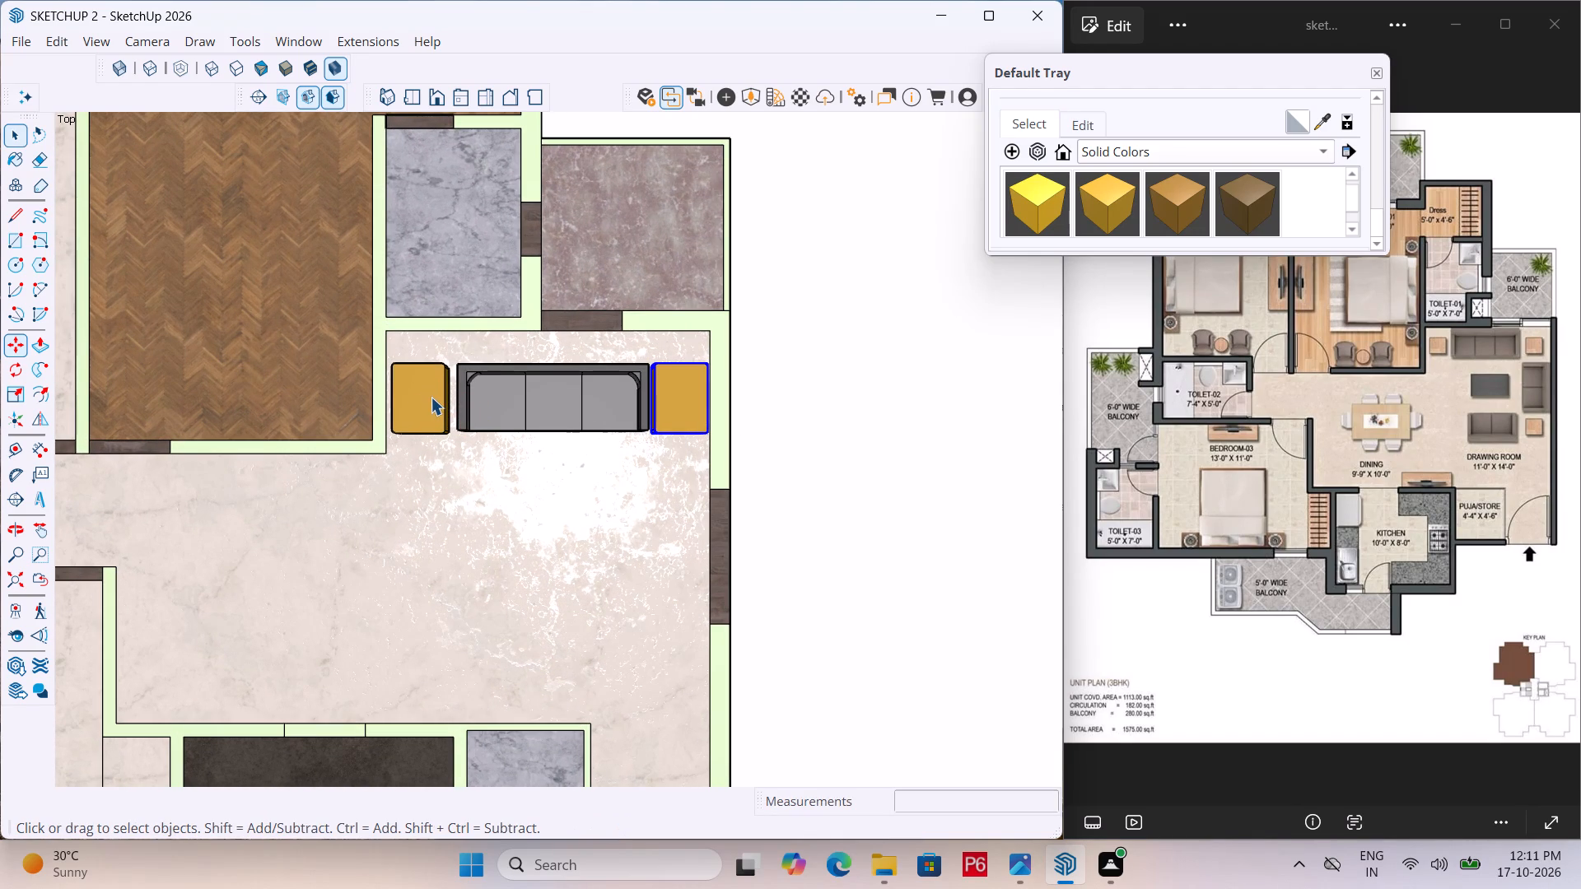
# Undo the side table's copy, extrusion, rounded corners and golden colour, back to the plain white rectangle group beside the sofa.
pyautogui.hotkey('ctrl', 'z')
pyautogui.hotkey('ctrl', 'z')
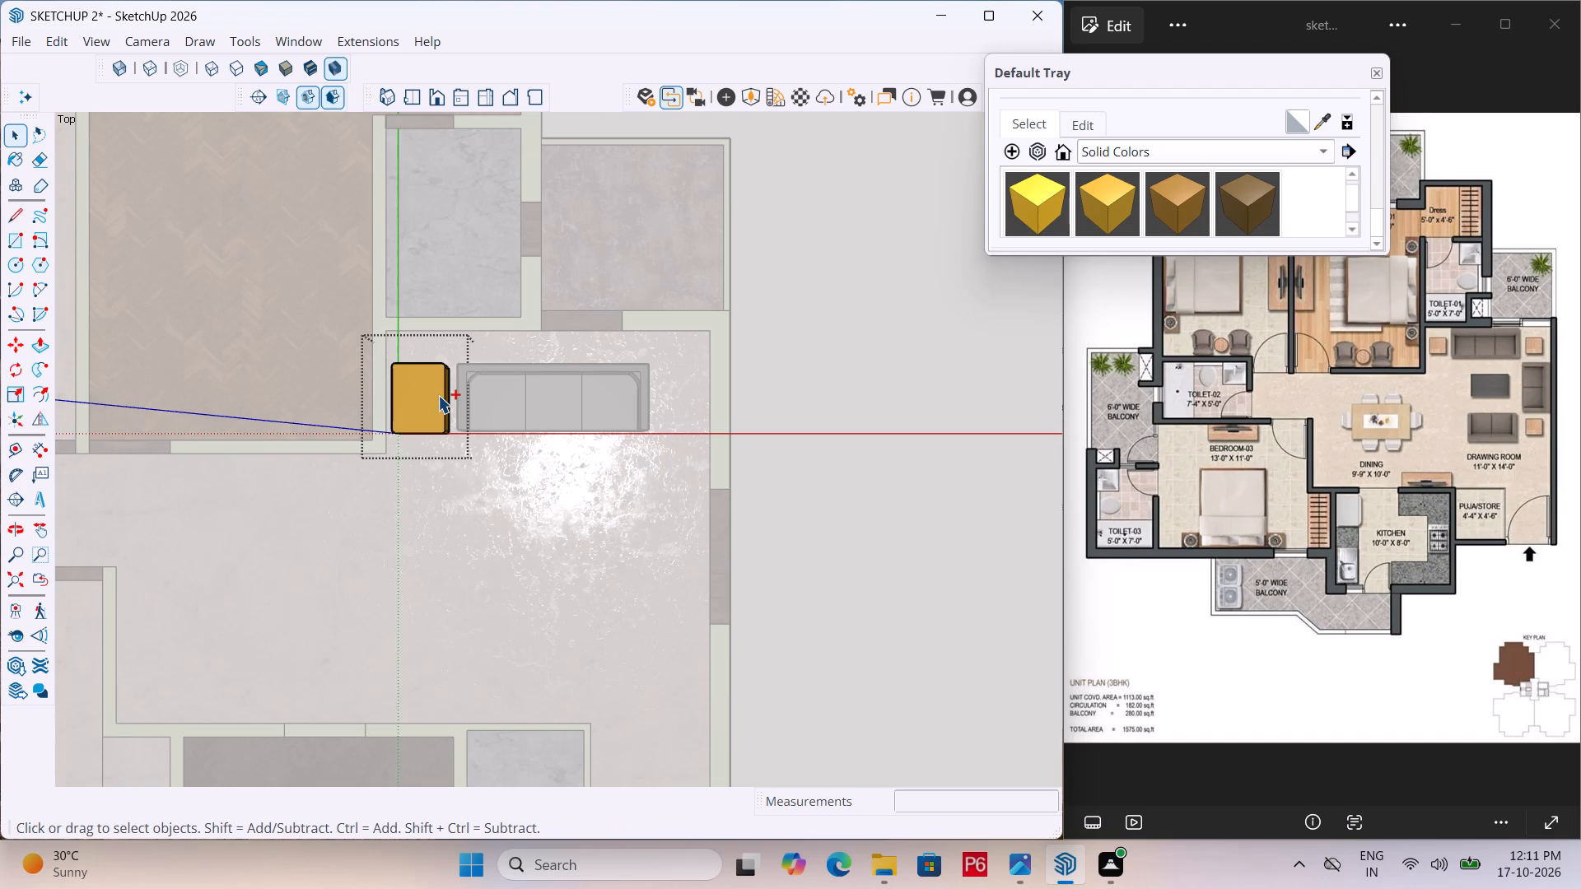
pyautogui.hotkey('ctrl', 'z')
pyautogui.keyDown('ctrl'); pyautogui.moveTo(427, 425); pyautogui.dragTo(449, 194, button='middle'); pyautogui.keyUp('ctrl')
pyautogui.scroll(6, 441, 468)
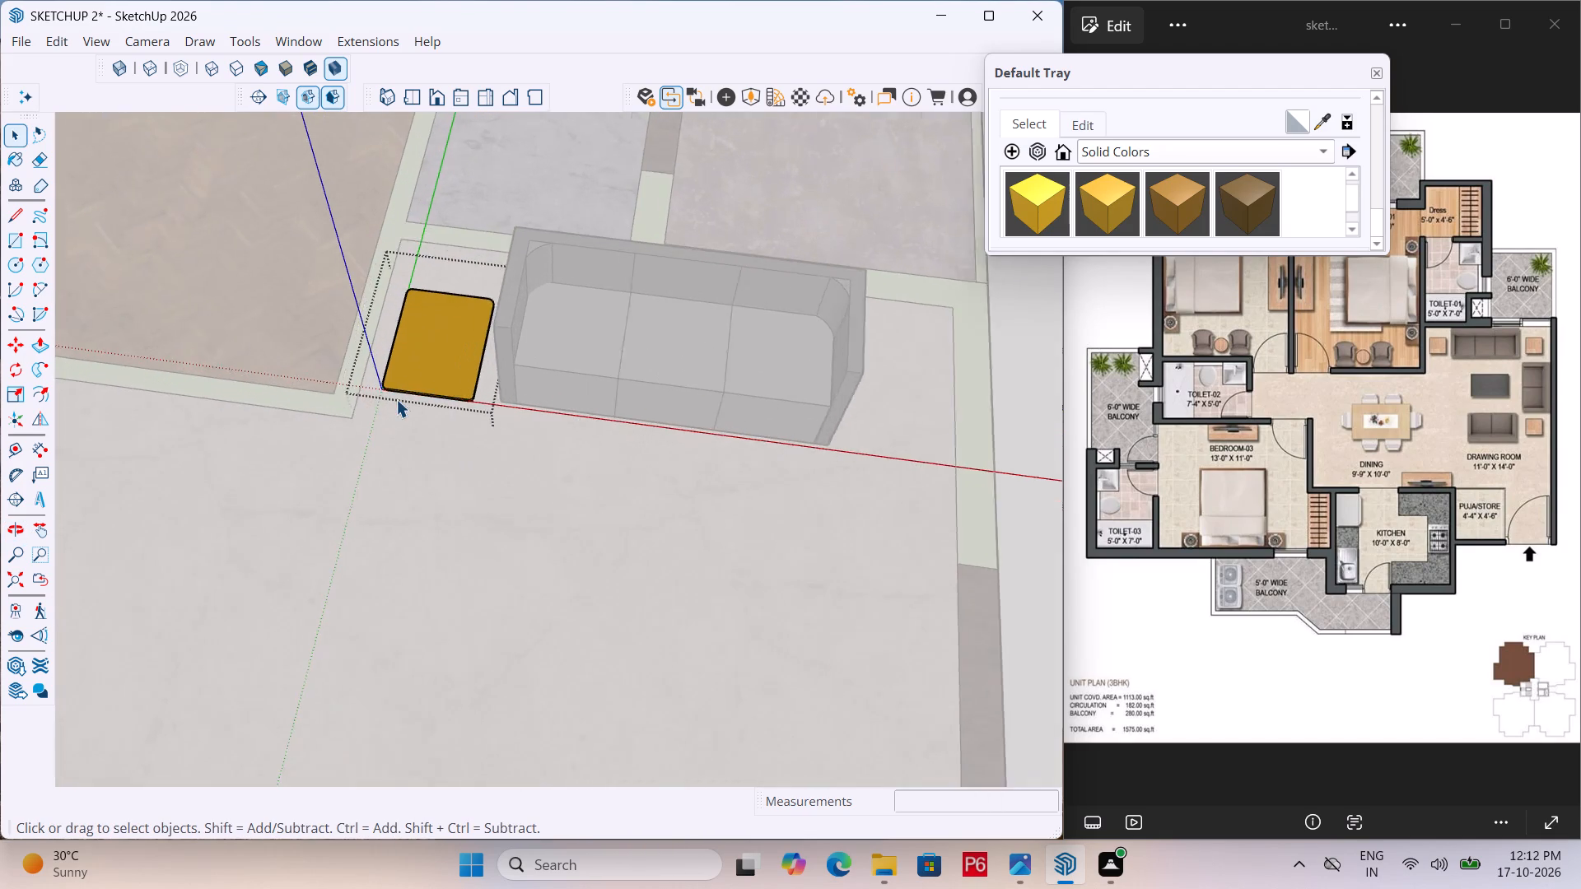
pyautogui.scroll(3, 396, 399)
pyautogui.hotkey('ctrl', 'z')
pyautogui.scroll(11, 401, 373)
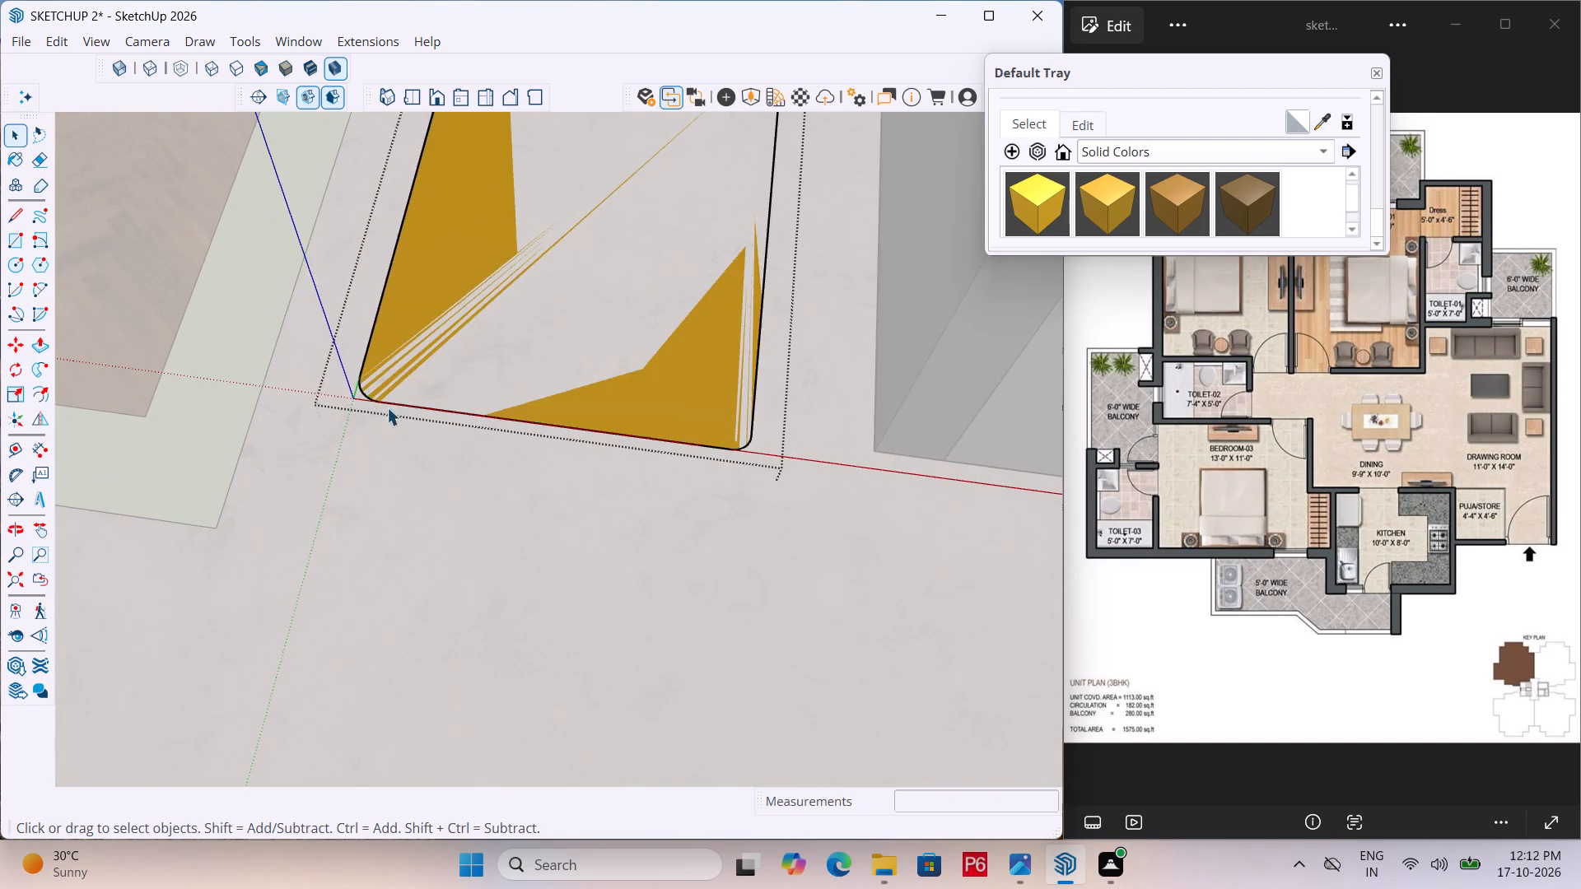
pyautogui.scroll(-5, 470, 567)
pyautogui.hotkey('ctrl', 'z')
pyautogui.hotkey('ctrl', 'z')
pyautogui.hotkey('ctrl', 'z')
pyautogui.hotkey('ctrl', 'z')
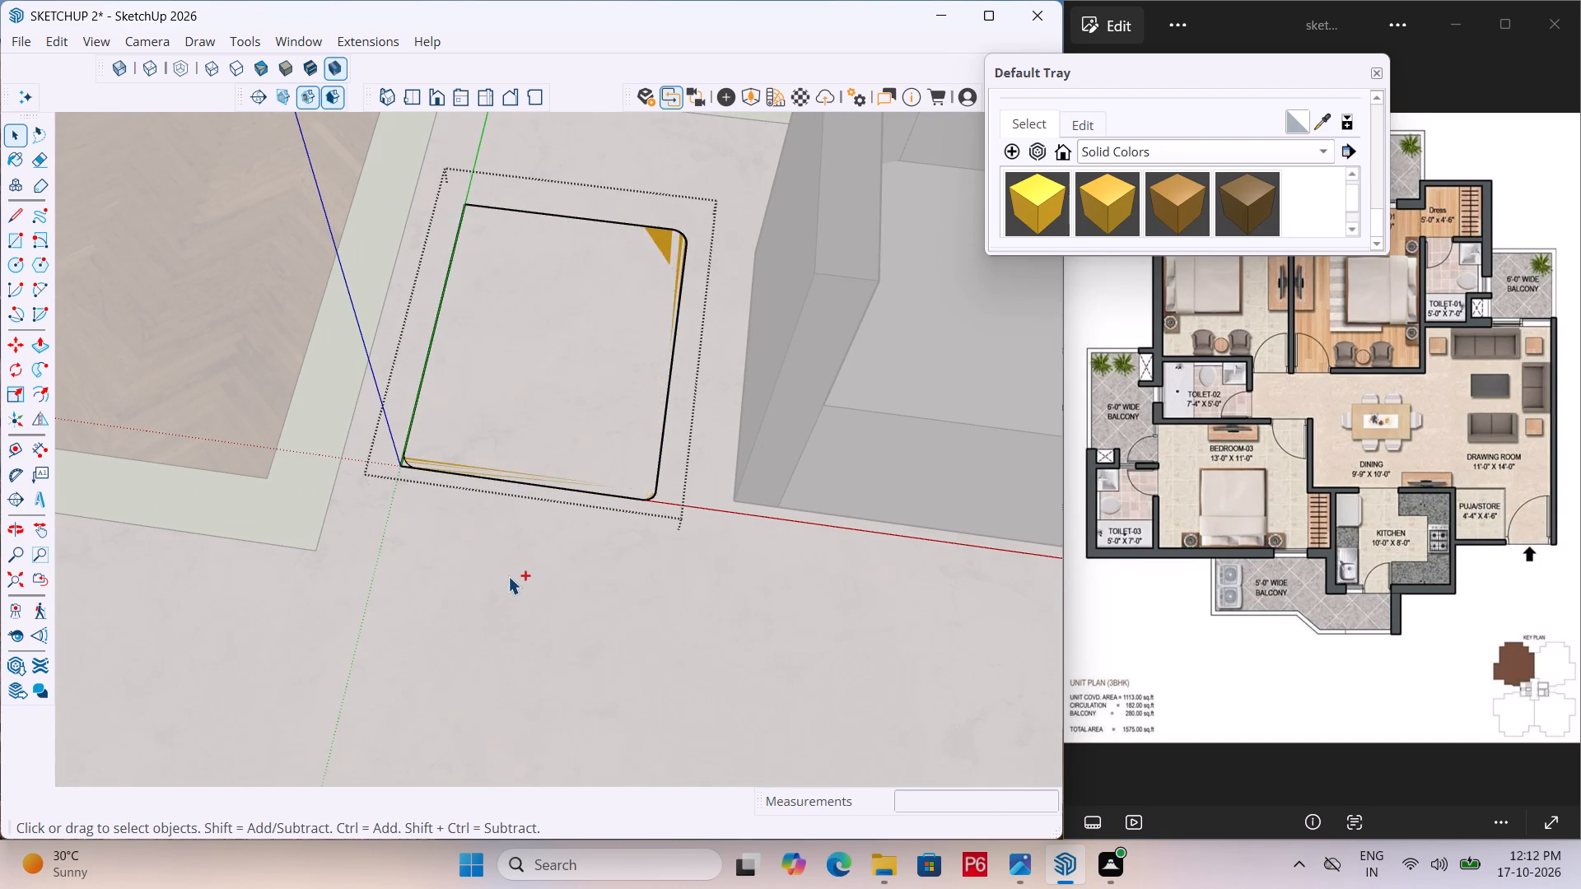
pyautogui.hotkey('ctrl', 'z')
pyautogui.hotkey('ctrl', 'z')
pyautogui.hotkey('ctrl', 'z')
pyautogui.hotkey('ctrl', 'z')
pyautogui.hotkey('ctrl', 'z')
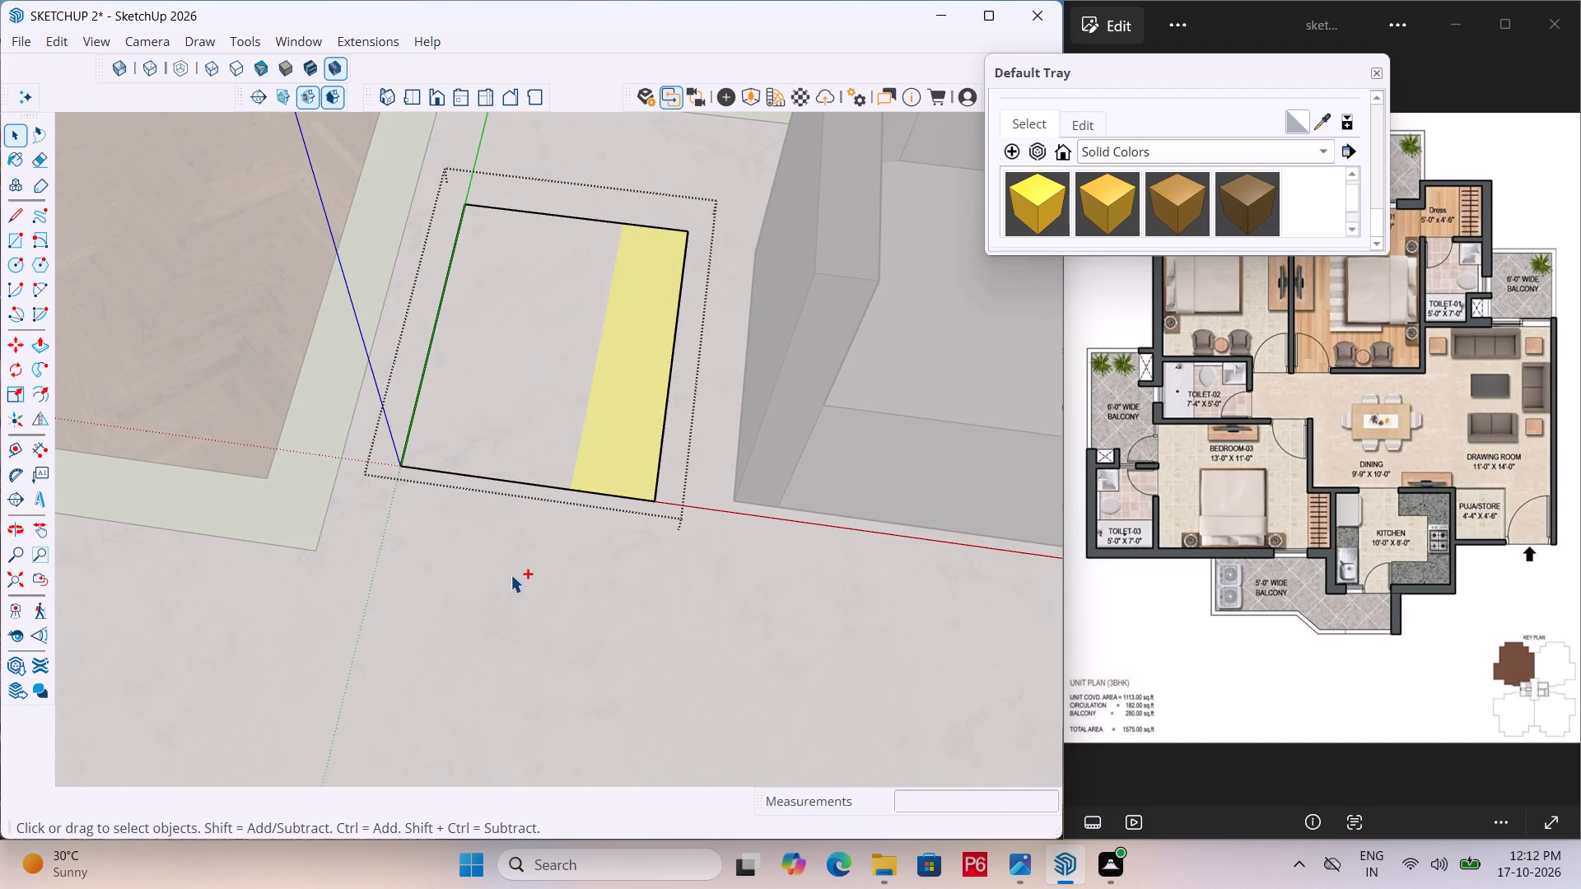
pyautogui.hotkey('ctrl', 'z')
pyautogui.hotkey('ctrl', 'z')
pyautogui.hotkey('ctrl', 'z')
pyautogui.hotkey('ctrl', 'z')
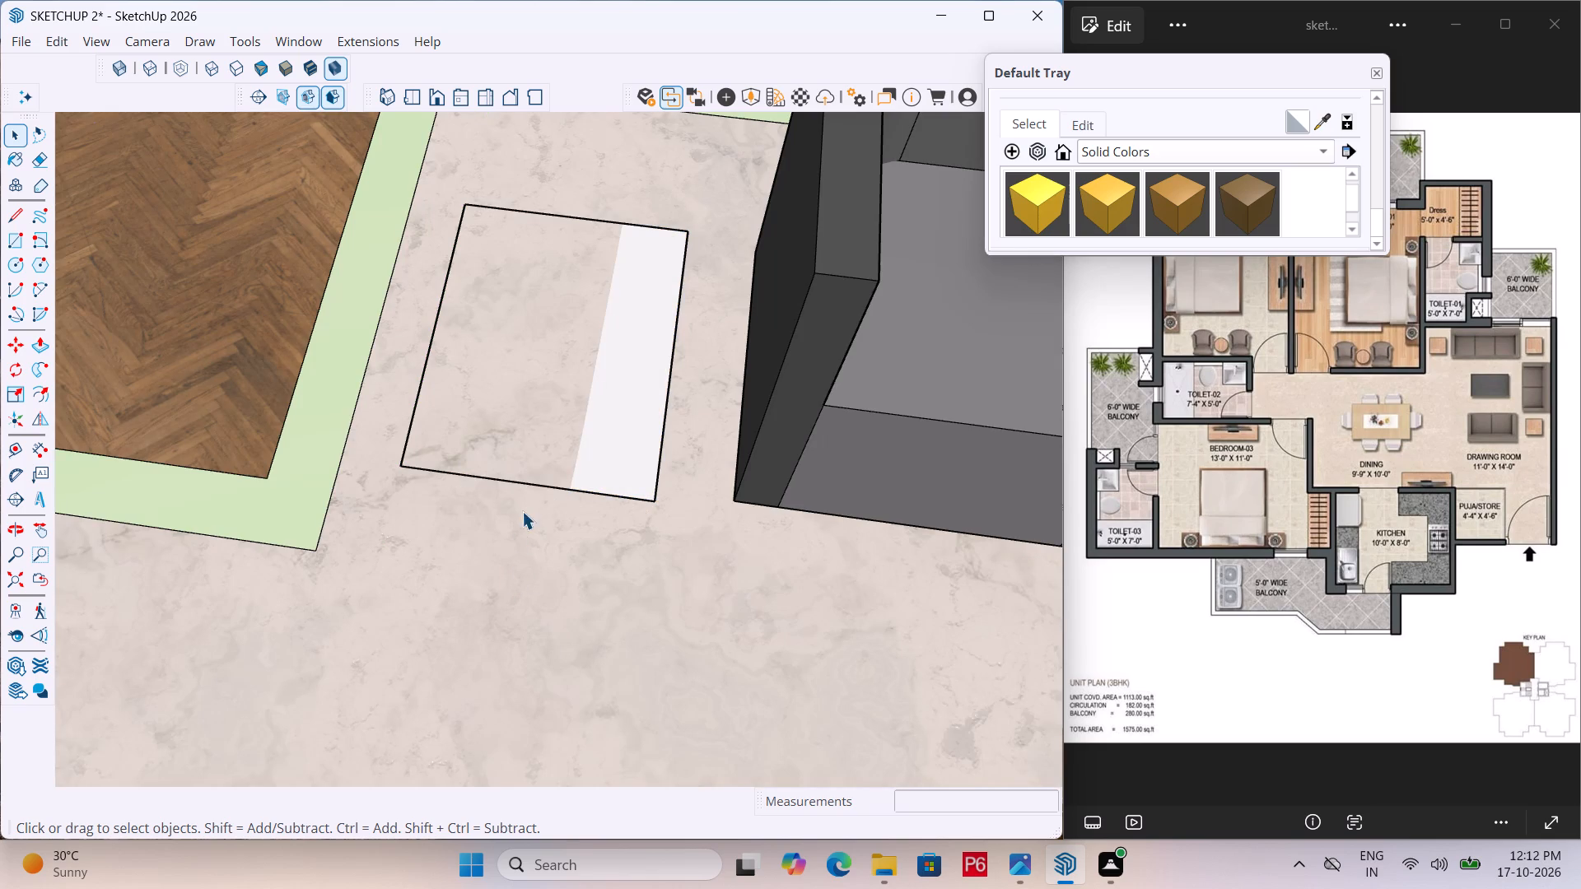
# Shorten the white rectangle by drawing a 1' 10 5/8" line across it near its front edge and erasing the front strip.
pyautogui.doubleClick(542, 405)
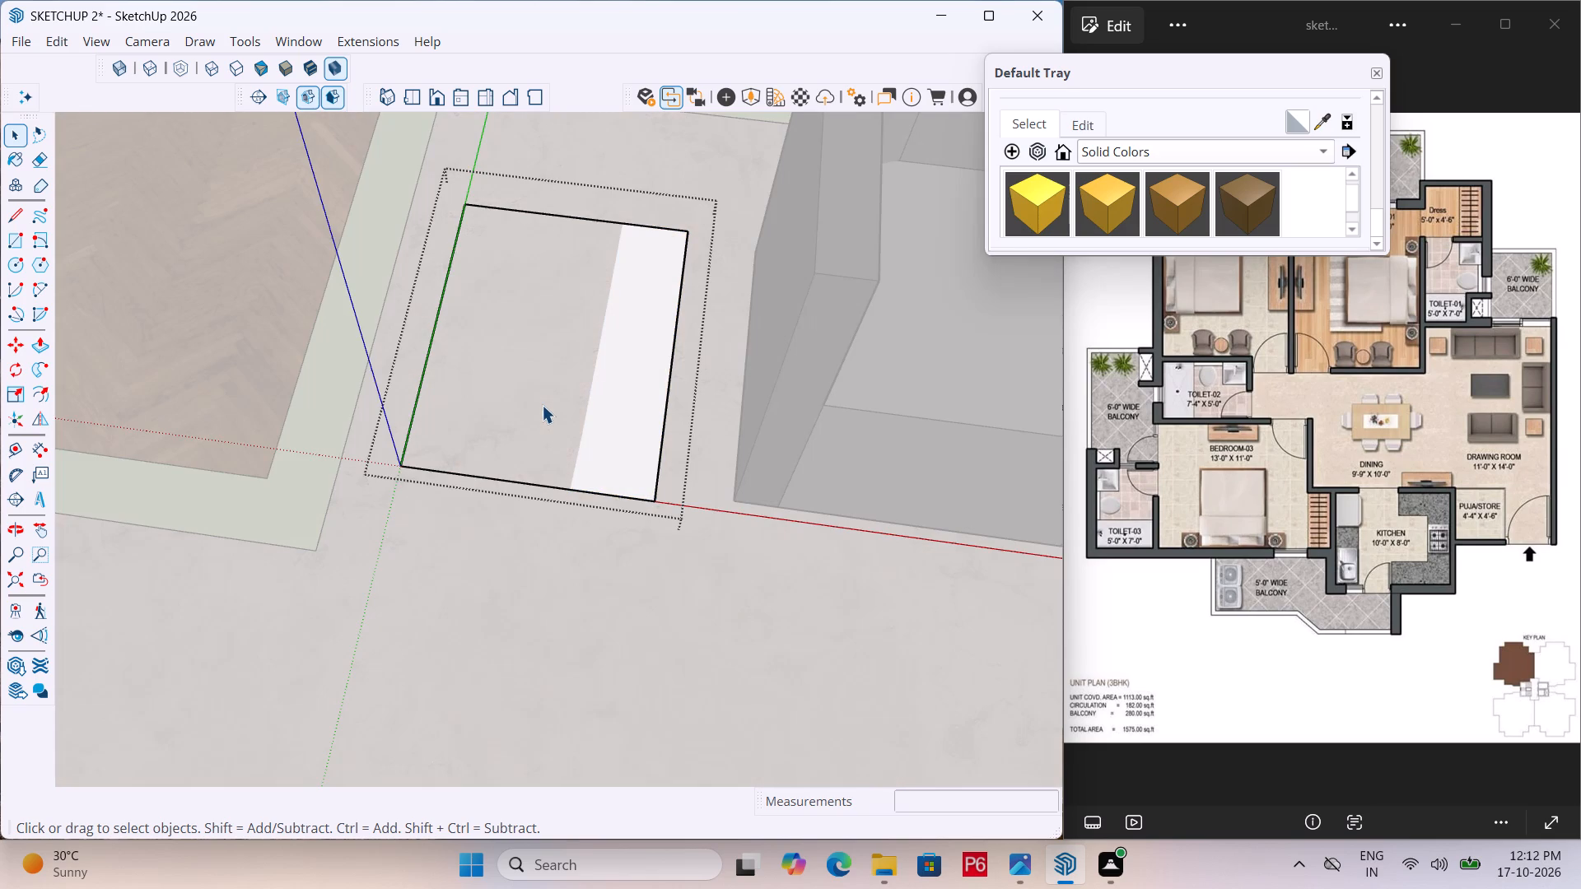
pyautogui.click(542, 405)
pyautogui.scroll(-18, 501, 426)
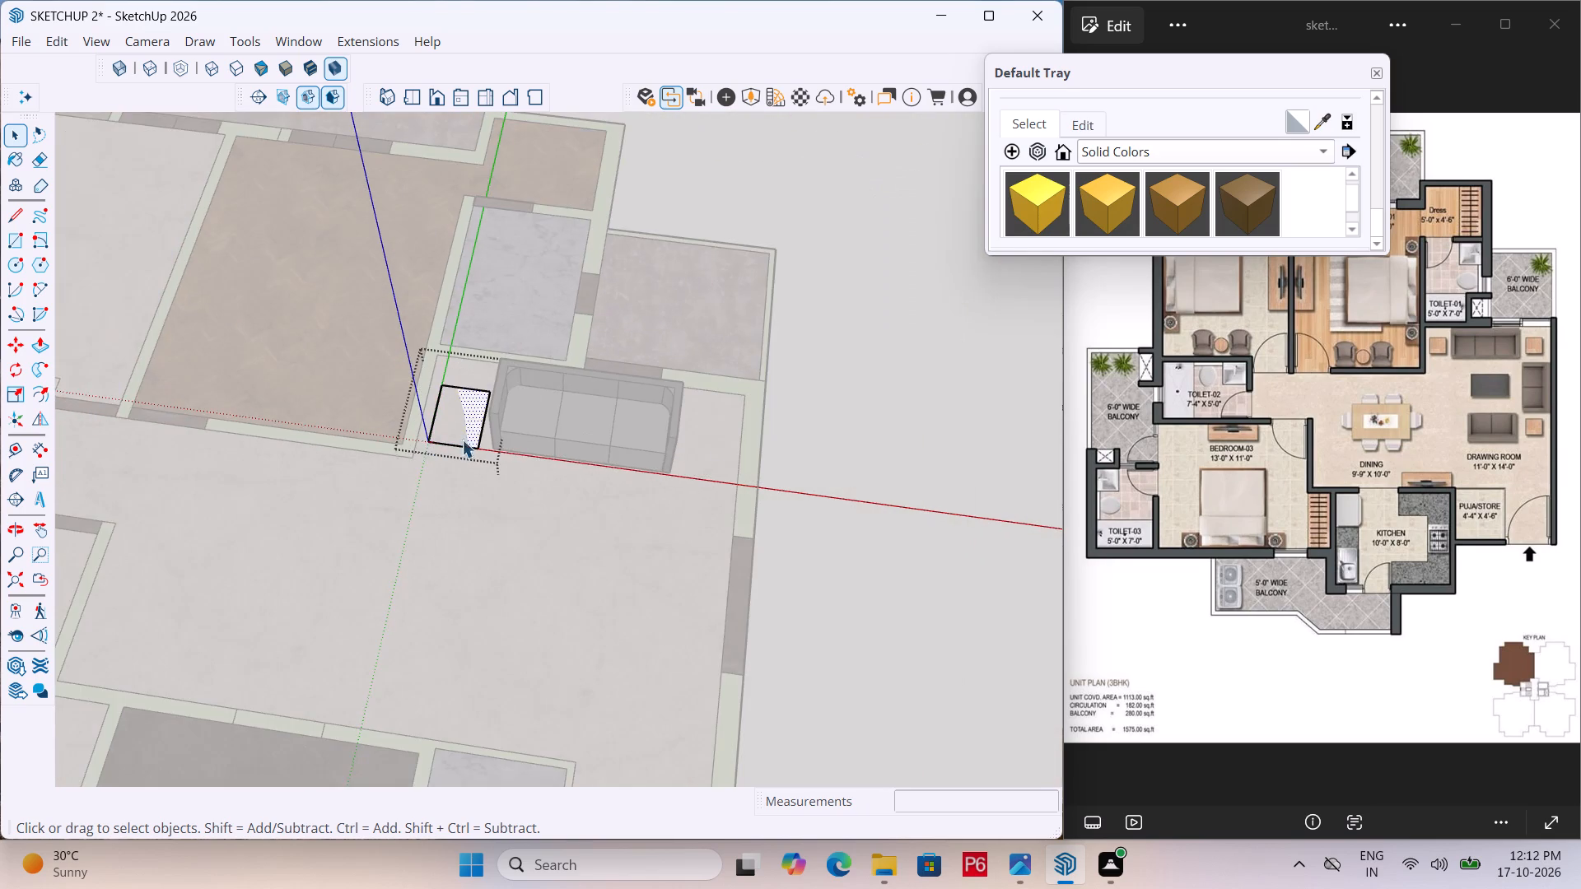
pyautogui.click(818, 400)
pyautogui.scroll(4, 497, 404)
pyautogui.click(455, 424)
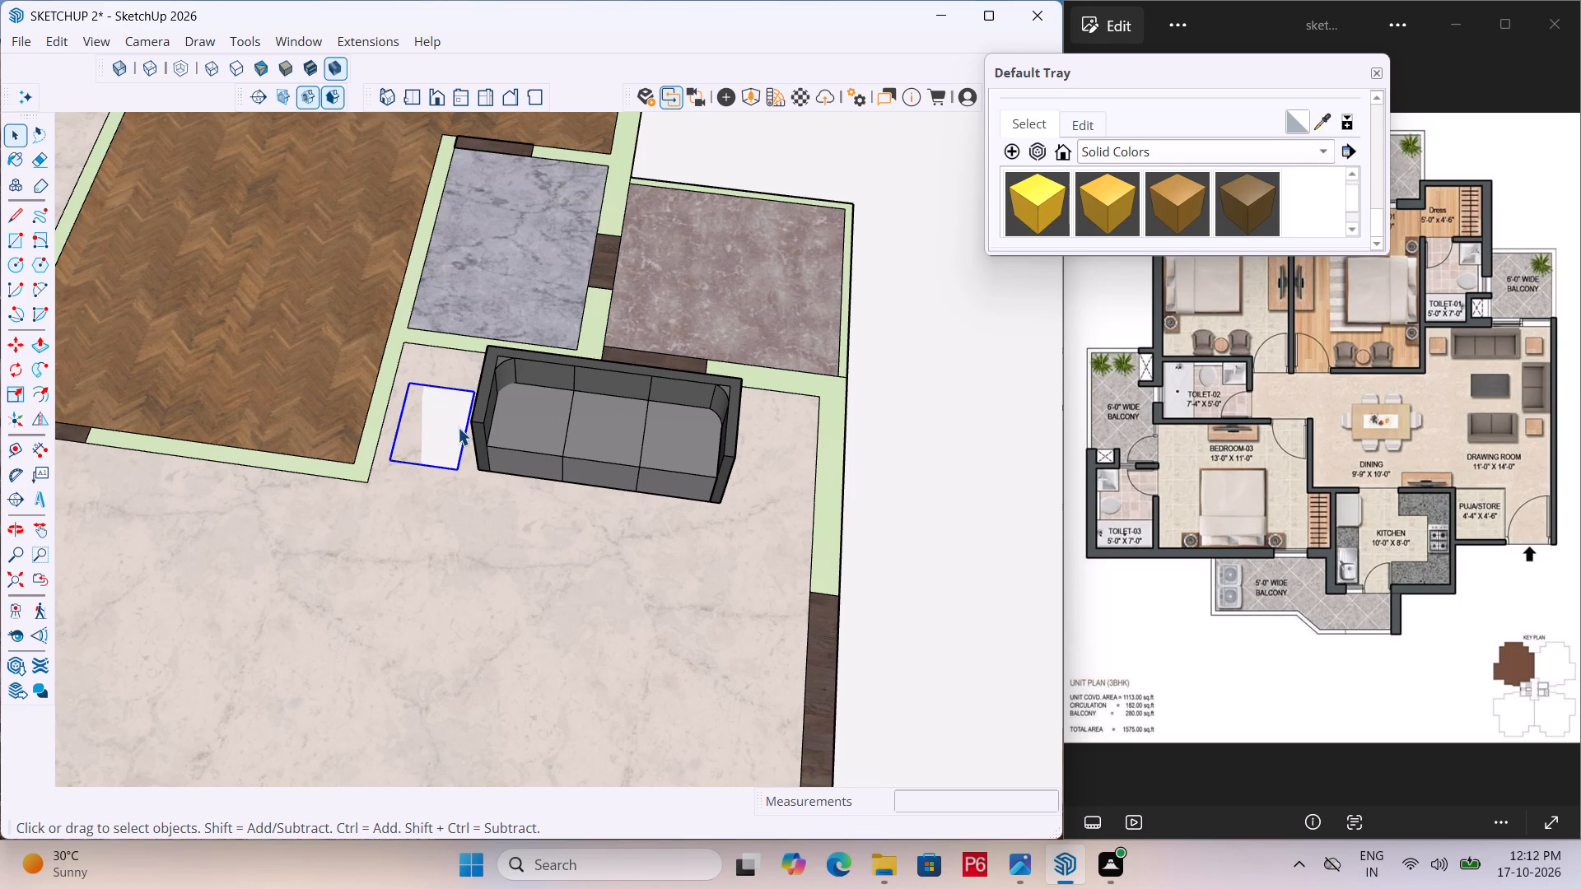
pyautogui.doubleClick(441, 434)
pyautogui.scroll(4, 382, 448)
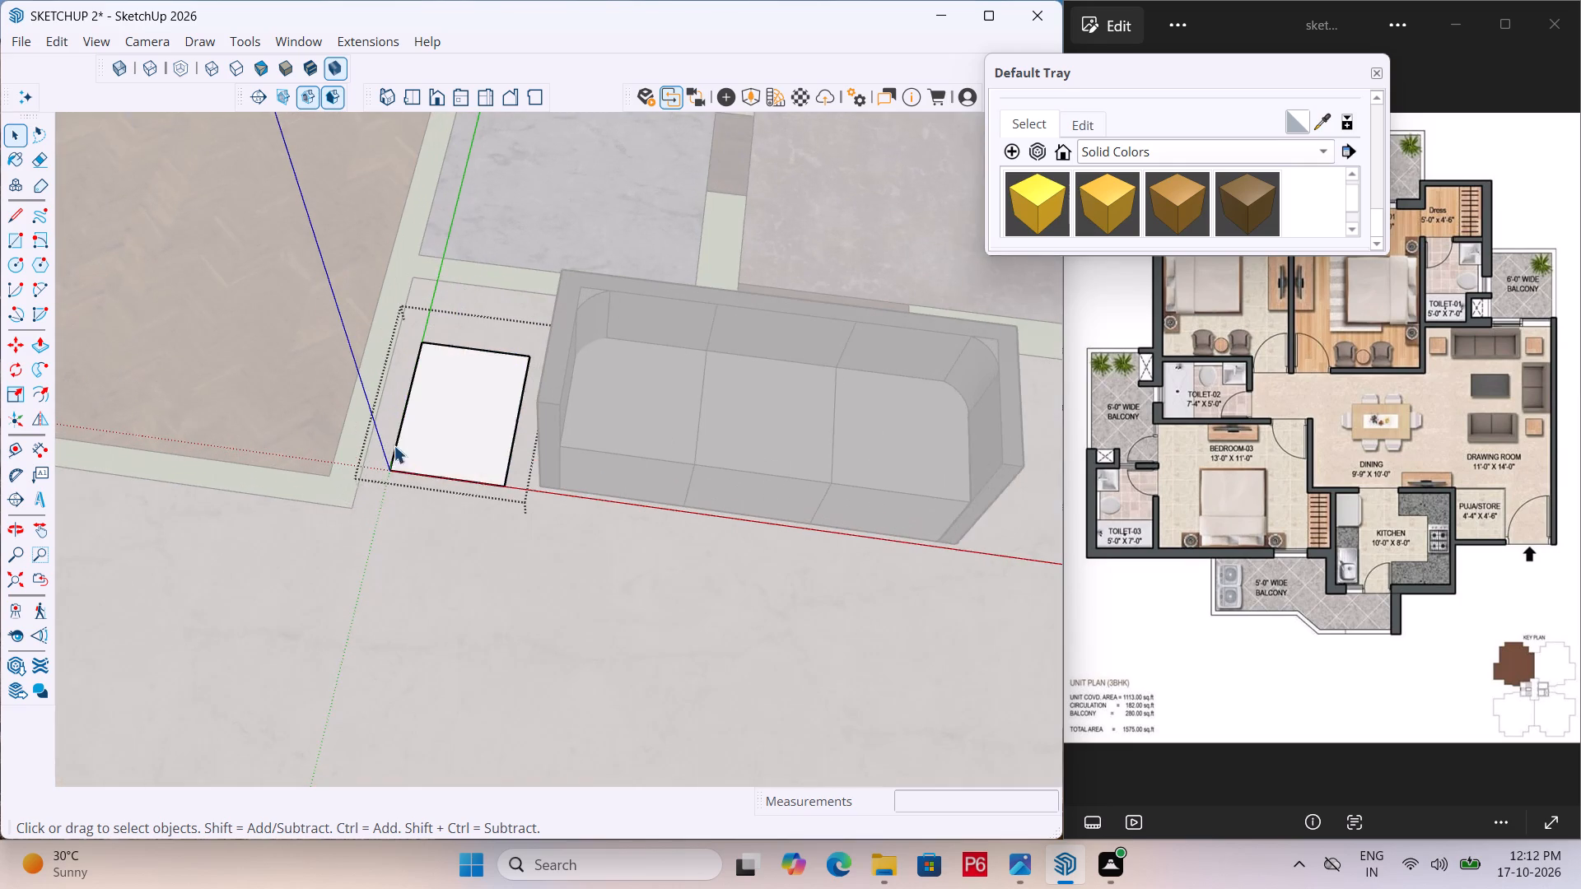
pyautogui.scroll(5, 394, 445)
pyautogui.press('l')
pyautogui.scroll(4, 406, 470)
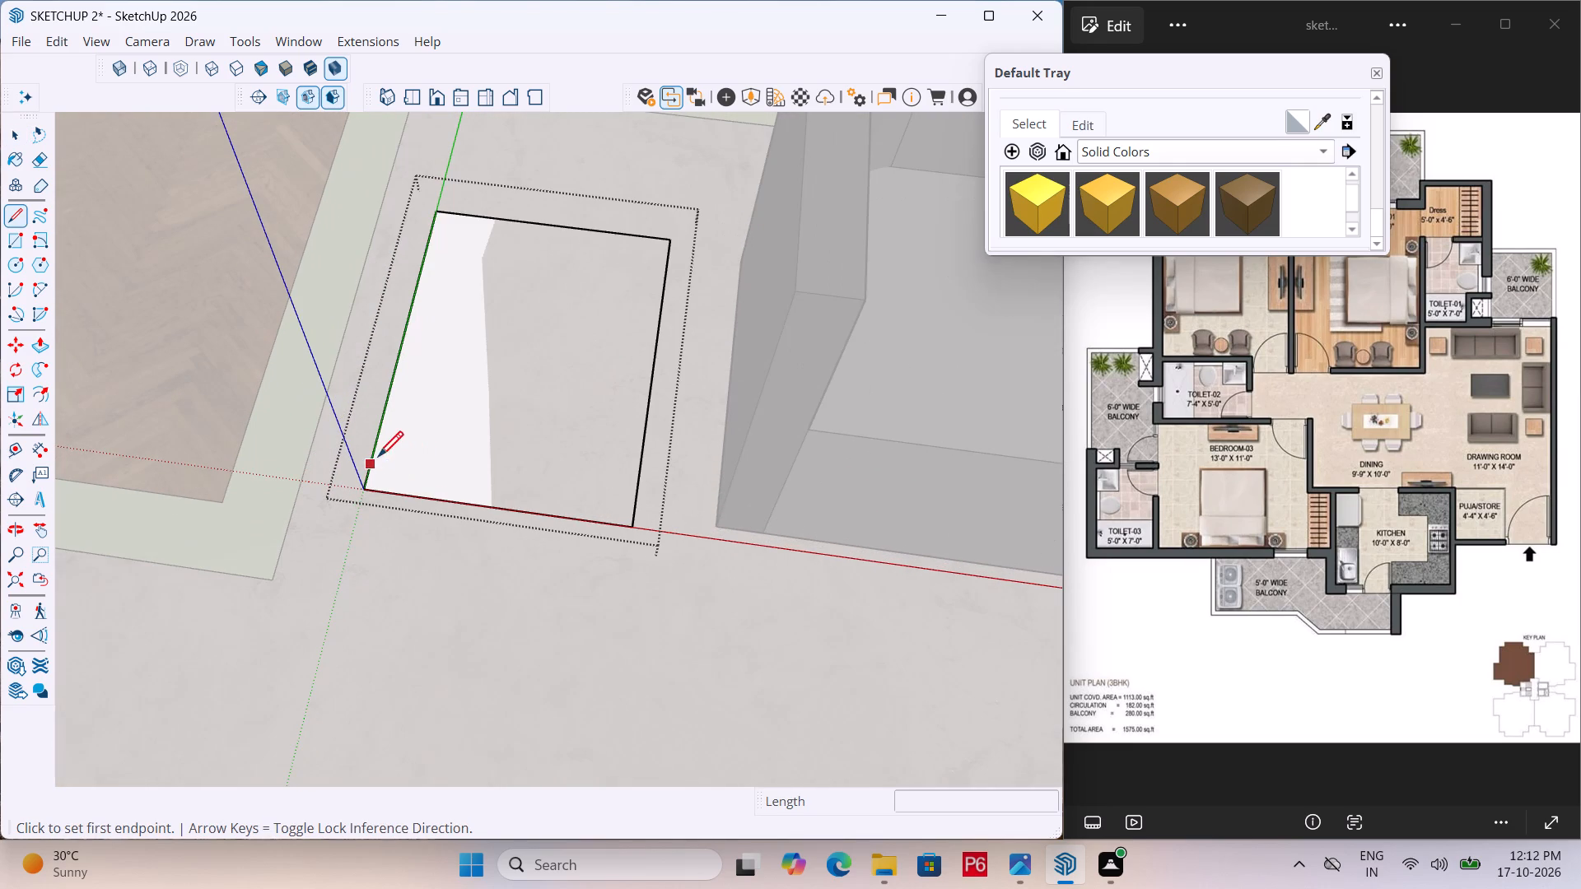
pyautogui.click(381, 435)
pyautogui.click(637, 468)
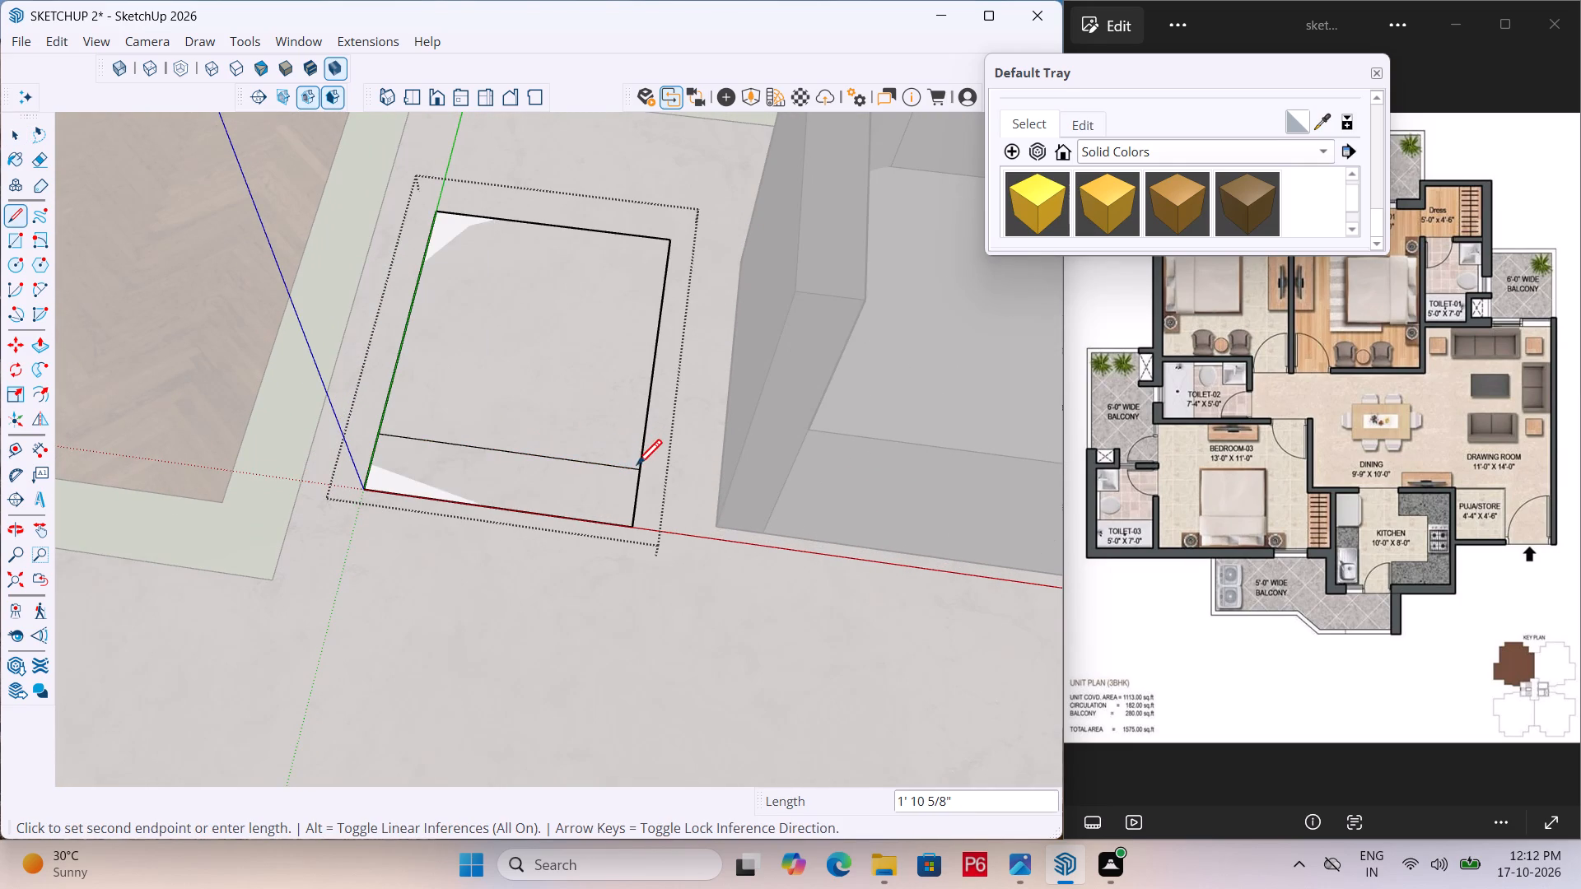
pyautogui.press('space')
pyautogui.press('e')
pyautogui.moveTo(413, 503); pyautogui.dragTo(367, 458)
pyautogui.moveTo(615, 498); pyautogui.dragTo(655, 498)
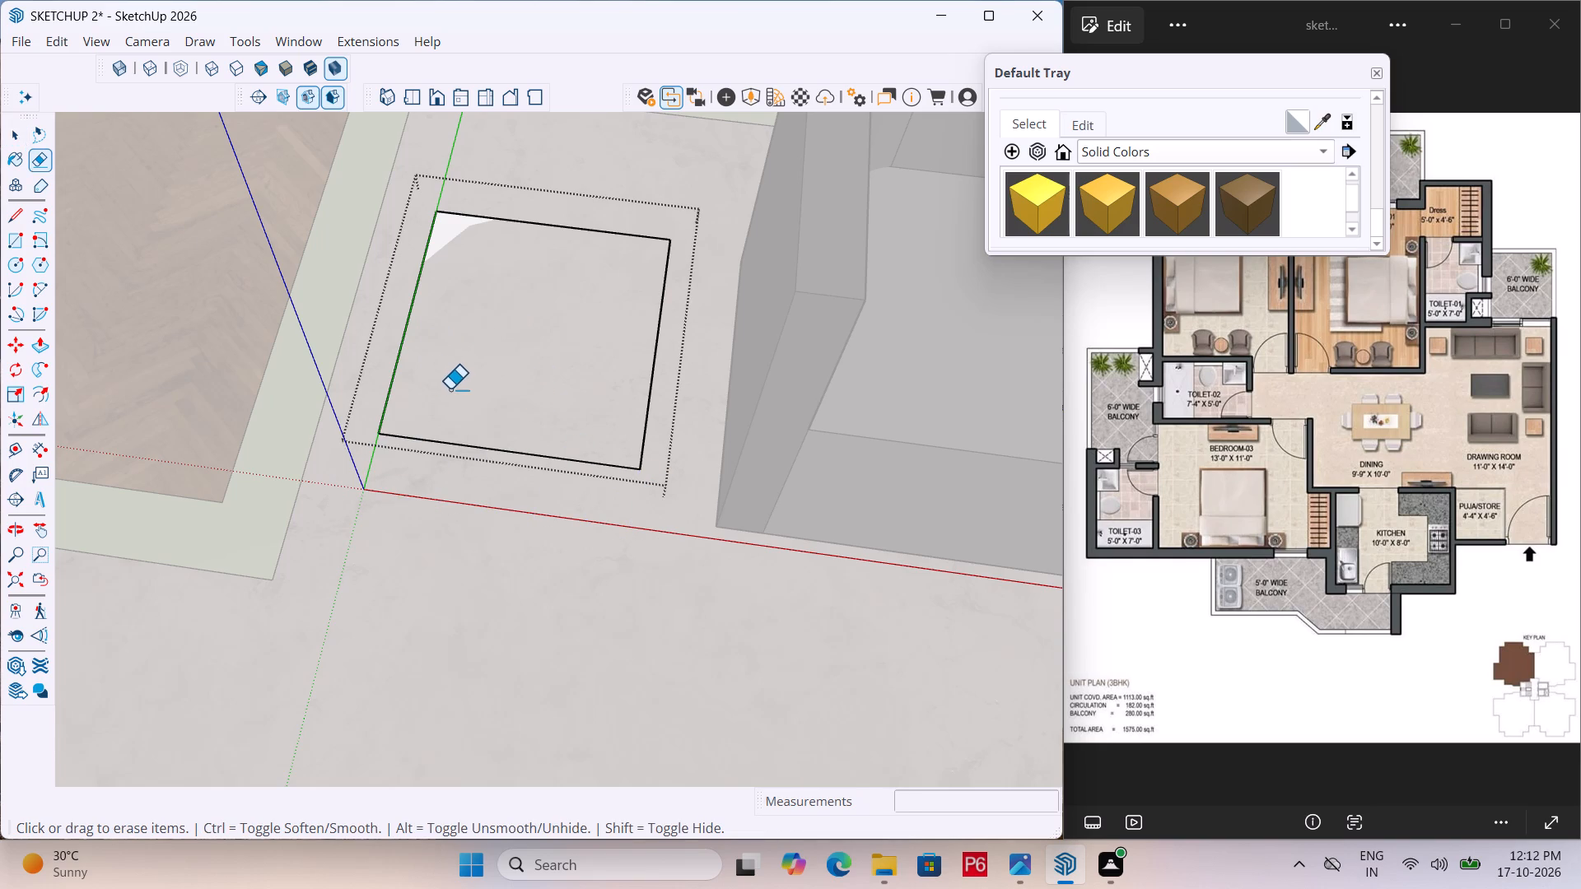
# Draw a tangent arc of about 3 5/8" radius across the shortened rectangle's front corner away from the sofa.
pyautogui.press('a')
pyautogui.click(386, 398)
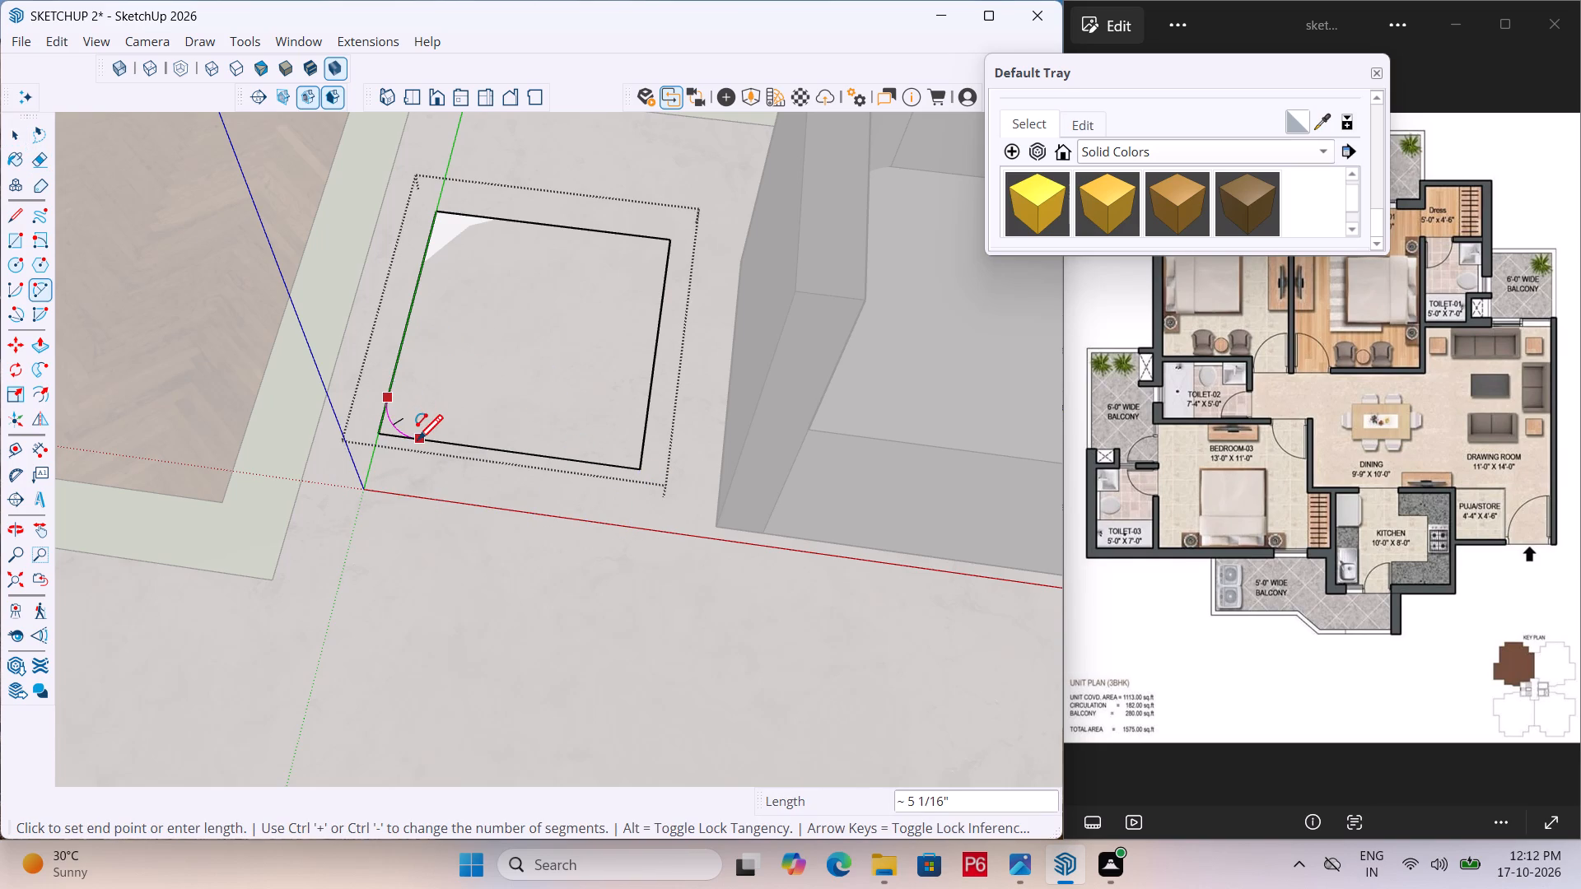
pyautogui.click(417, 443)
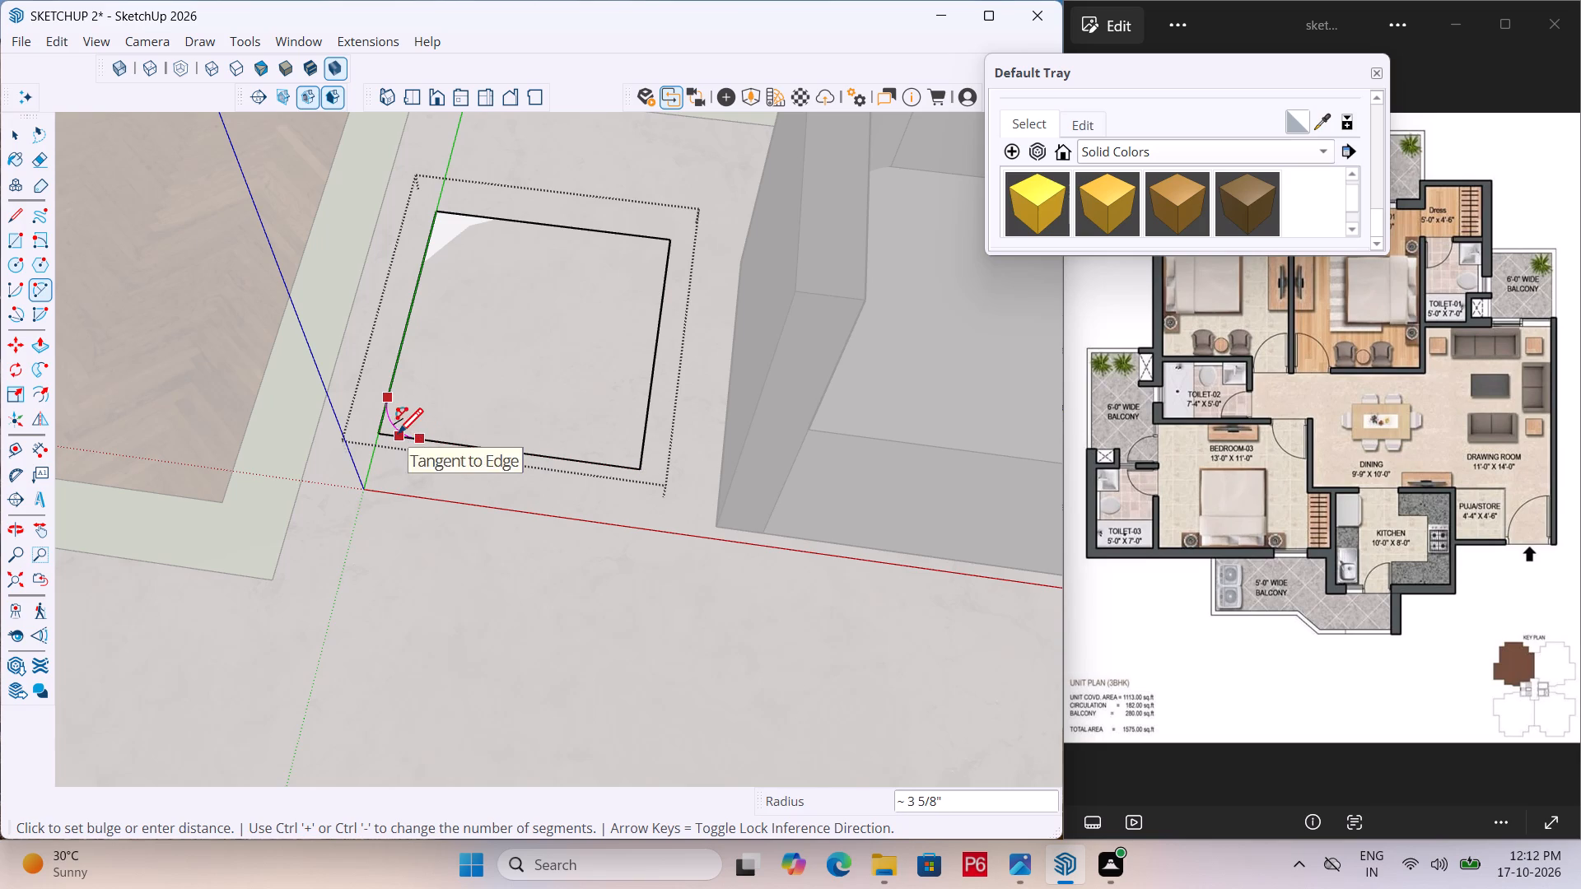
pyautogui.click(398, 436)
# Round the remaining three corners of the white side-table rectangle with tangent arcs of about 3" radius.
pyautogui.moveTo(607, 467); pyautogui.dragTo(629, 456)
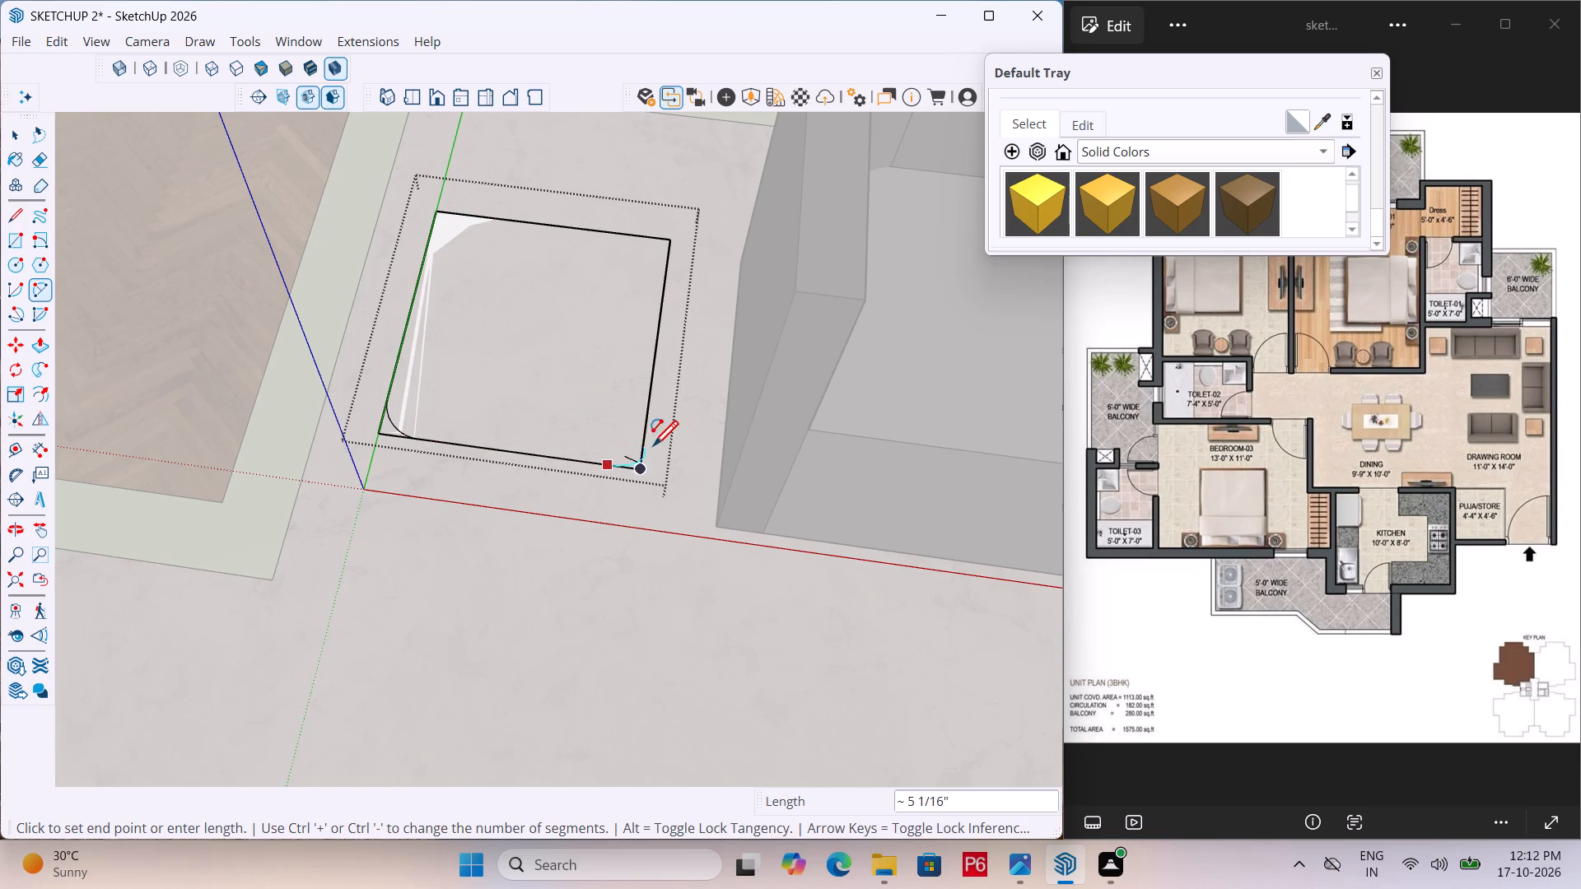
pyautogui.doubleClick(647, 439)
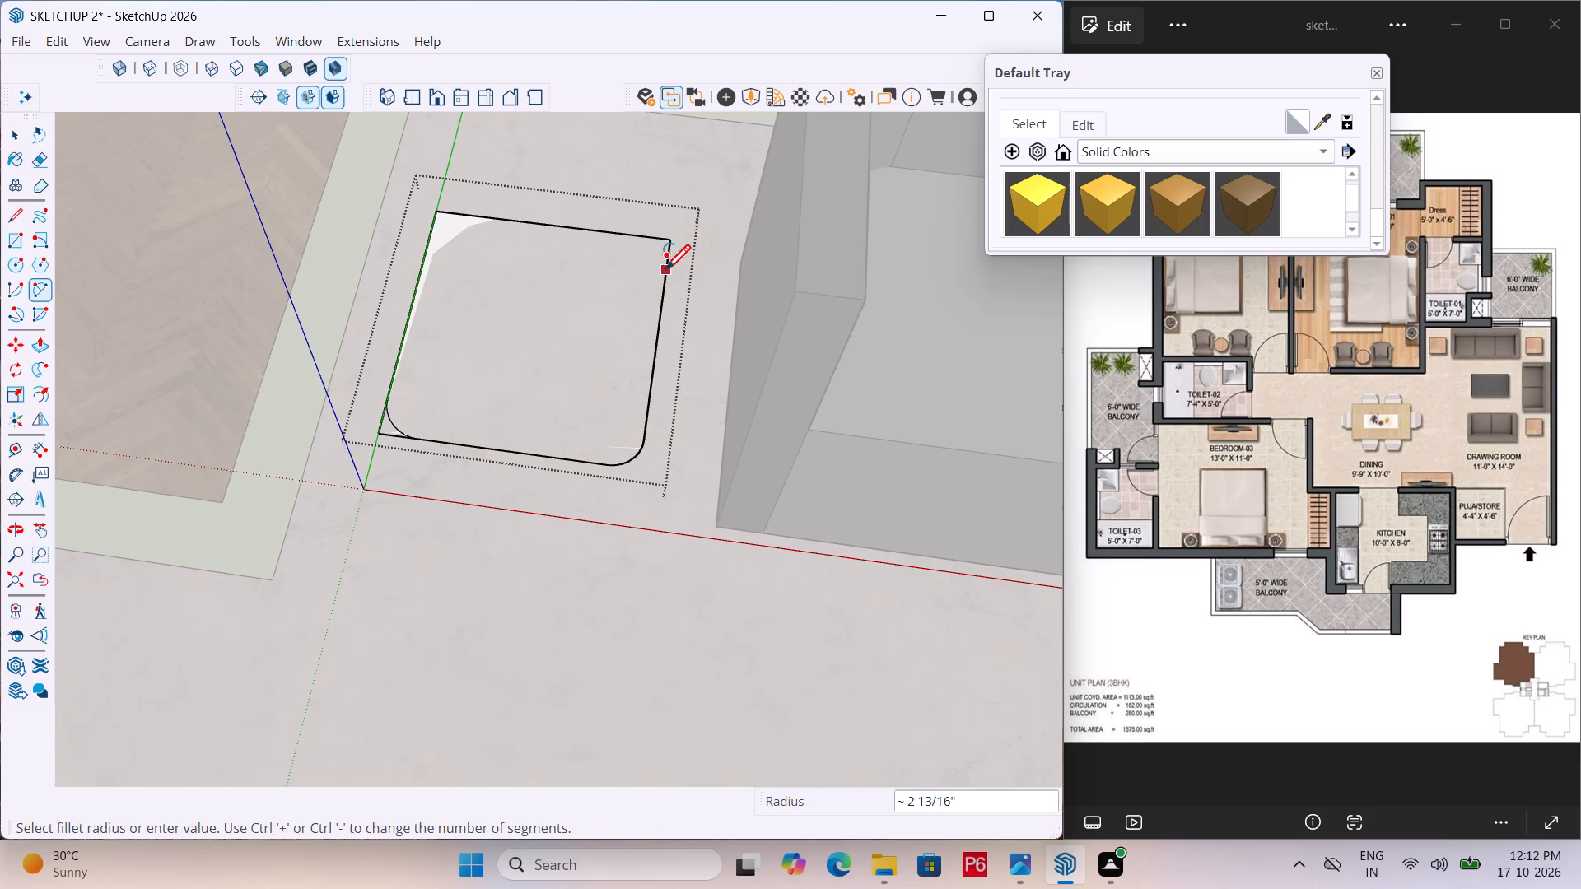
pyautogui.click(663, 268)
pyautogui.doubleClick(638, 235)
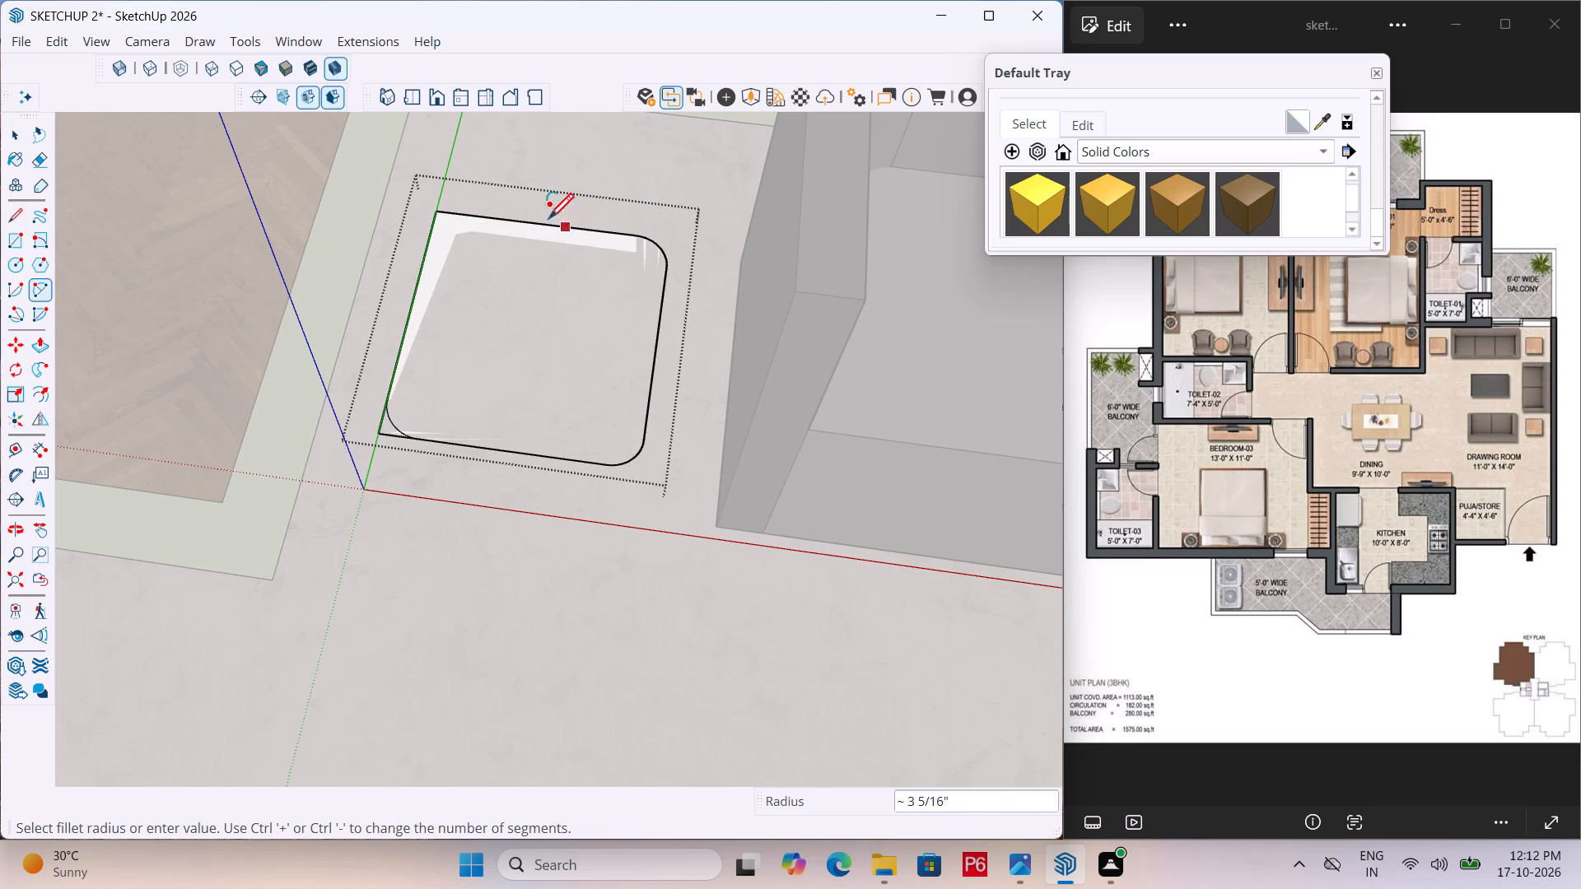
pyautogui.click(467, 216)
pyautogui.doubleClick(429, 228)
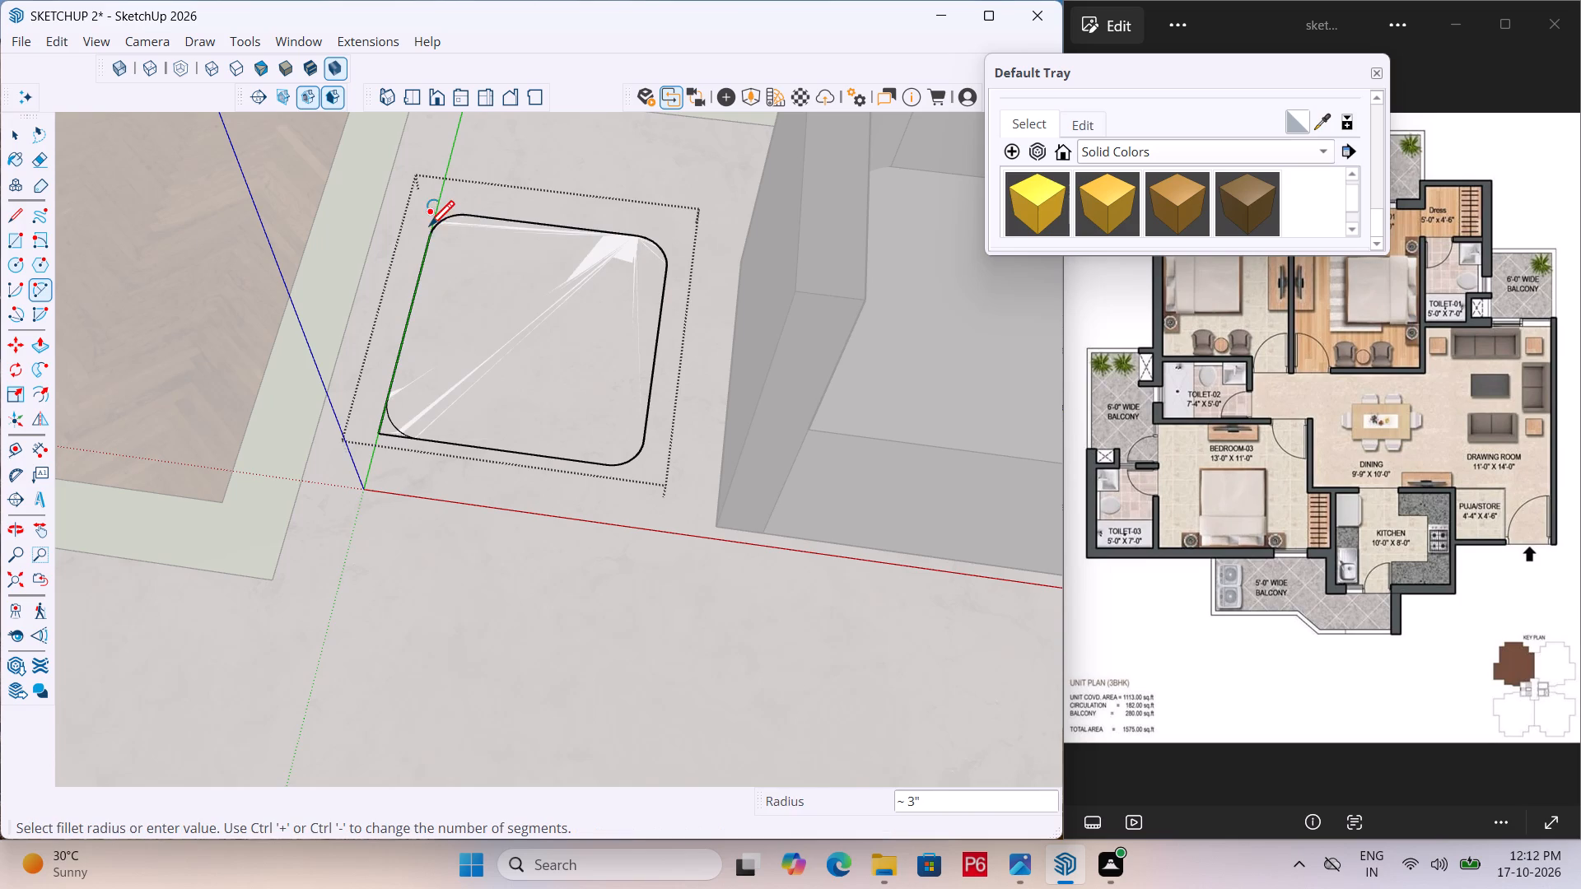
# Erase the leftover pointed corner lines outside the rectangle's first rounded corner and save the model.
pyautogui.scroll(5, 372, 444)
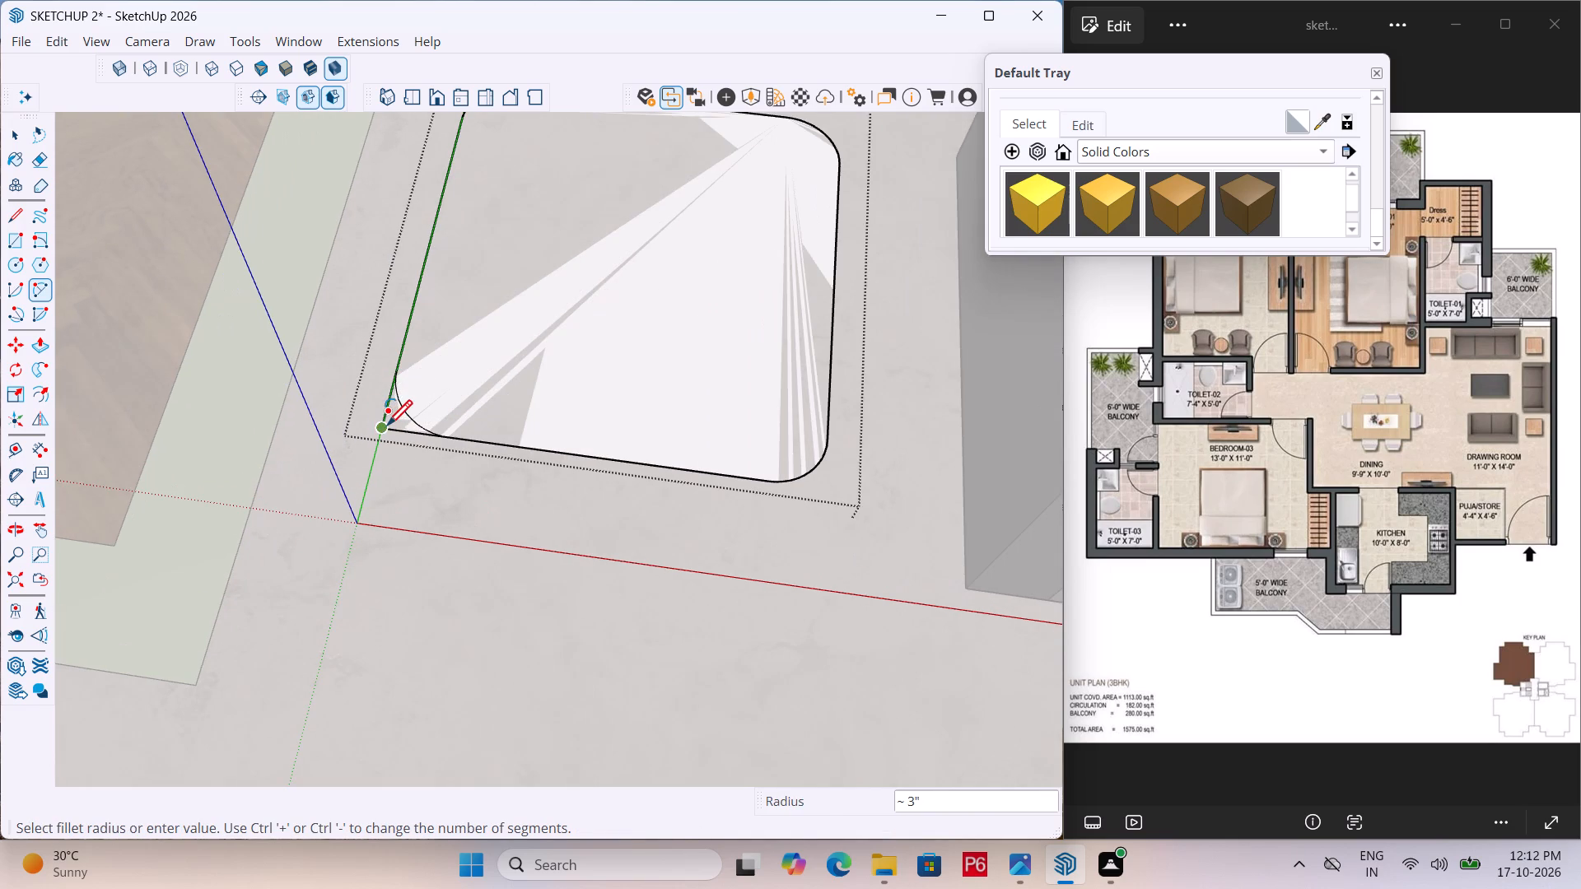
pyautogui.press('e')
pyautogui.moveTo(385, 406); pyautogui.dragTo(397, 426)
pyautogui.click(397, 426)
pyautogui.click(402, 434)
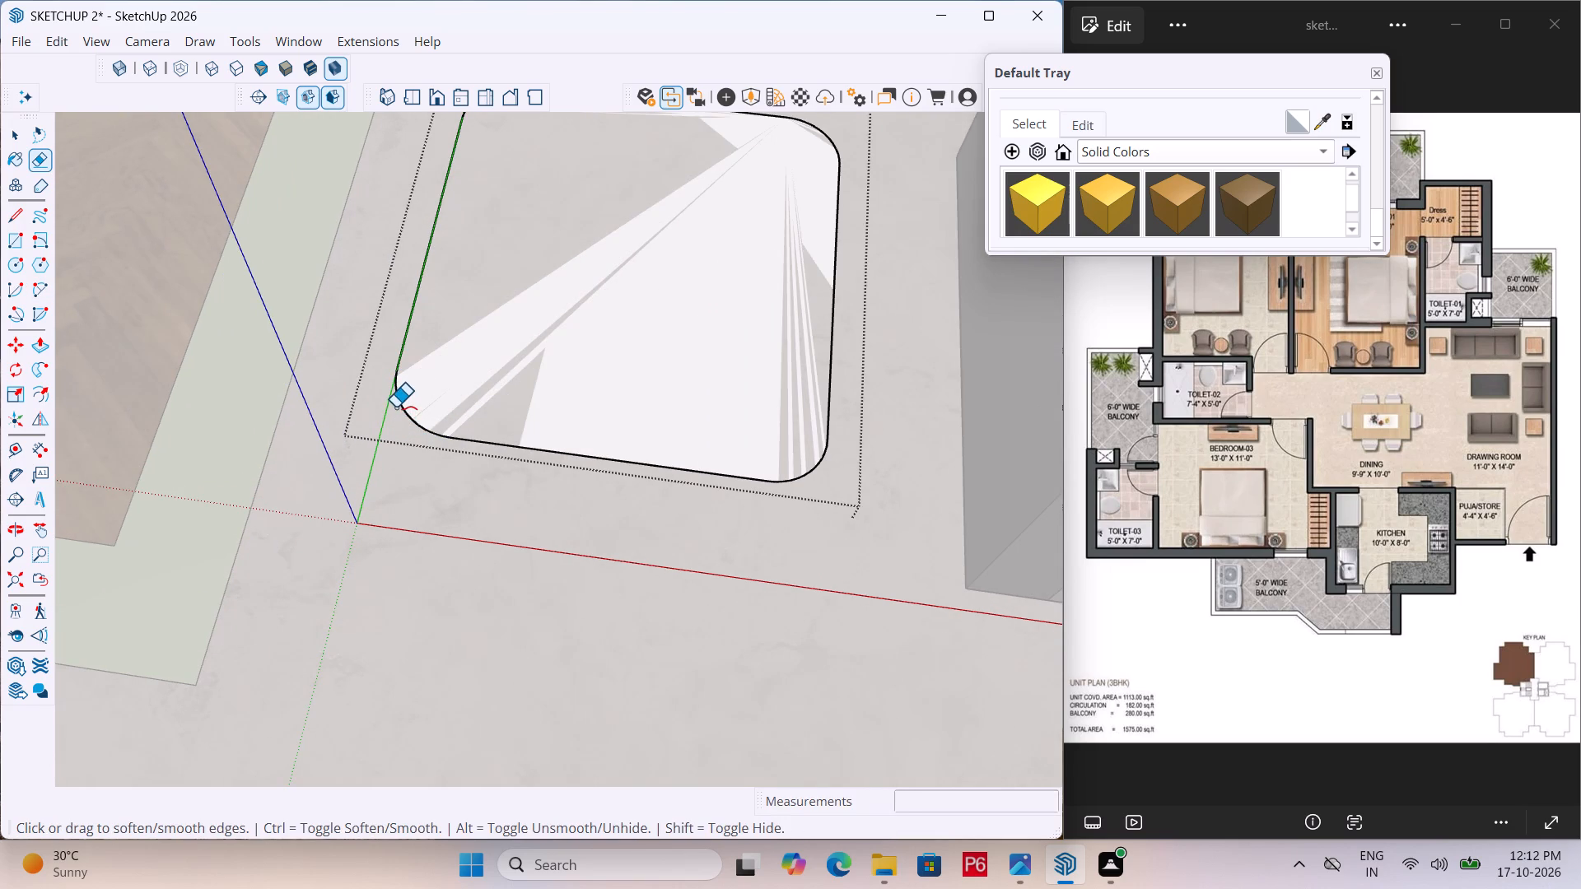
pyautogui.hotkey('ctrl', 's')
pyautogui.hotkey('ctrl', 's')
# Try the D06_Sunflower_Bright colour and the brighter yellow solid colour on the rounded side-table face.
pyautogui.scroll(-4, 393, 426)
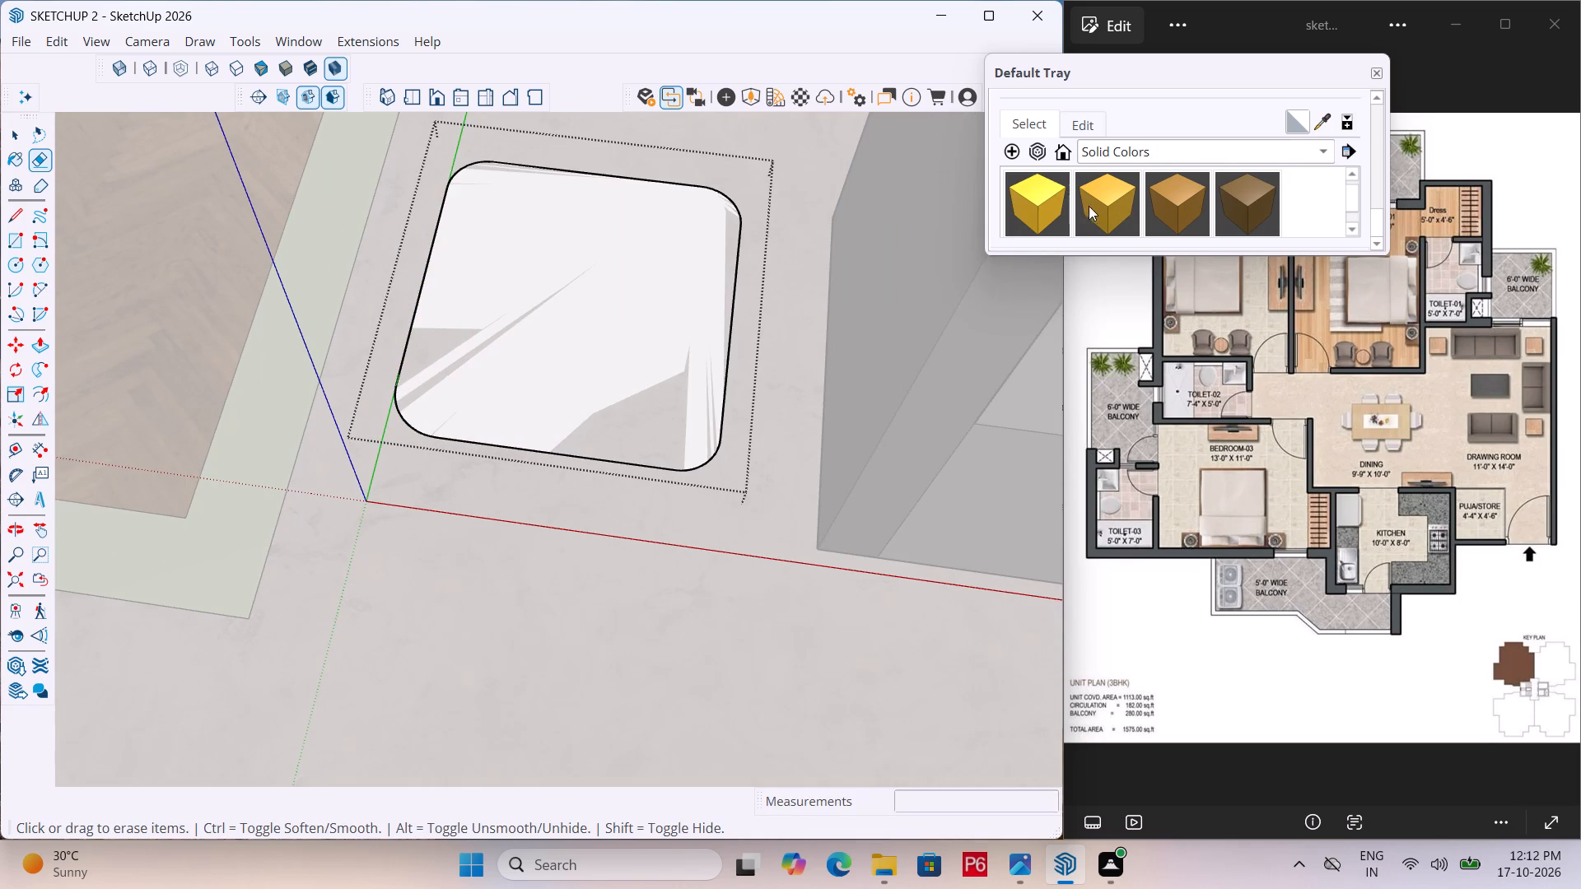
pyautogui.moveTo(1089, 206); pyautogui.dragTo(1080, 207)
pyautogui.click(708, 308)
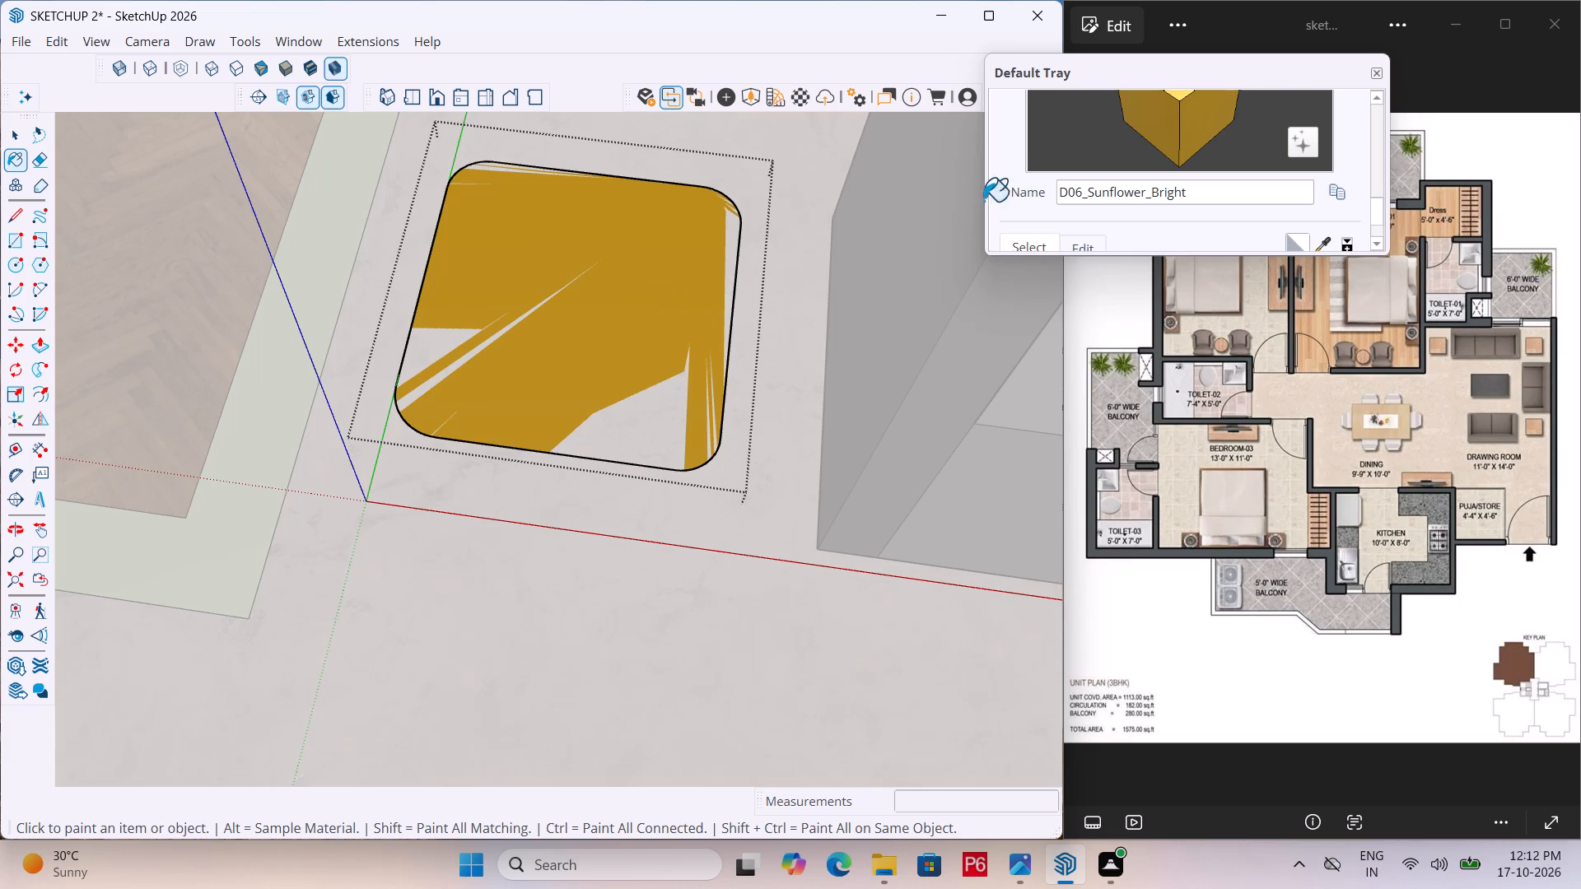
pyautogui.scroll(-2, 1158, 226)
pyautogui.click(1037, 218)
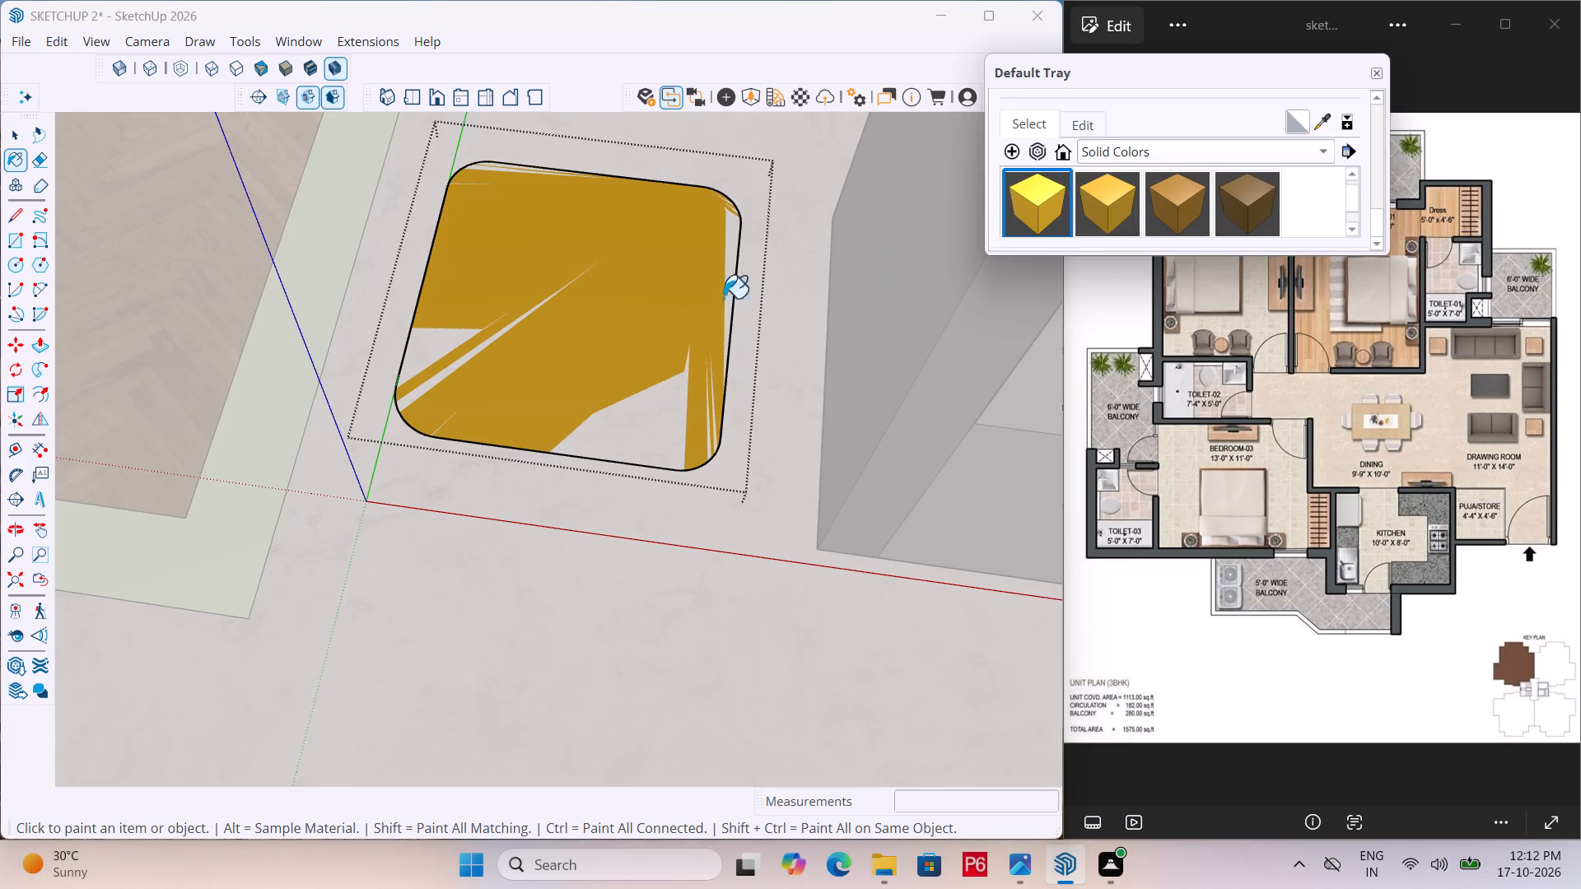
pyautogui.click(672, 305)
# Paint the rounded side-table face with the golden-brown solid colour.
pyautogui.click(1185, 199)
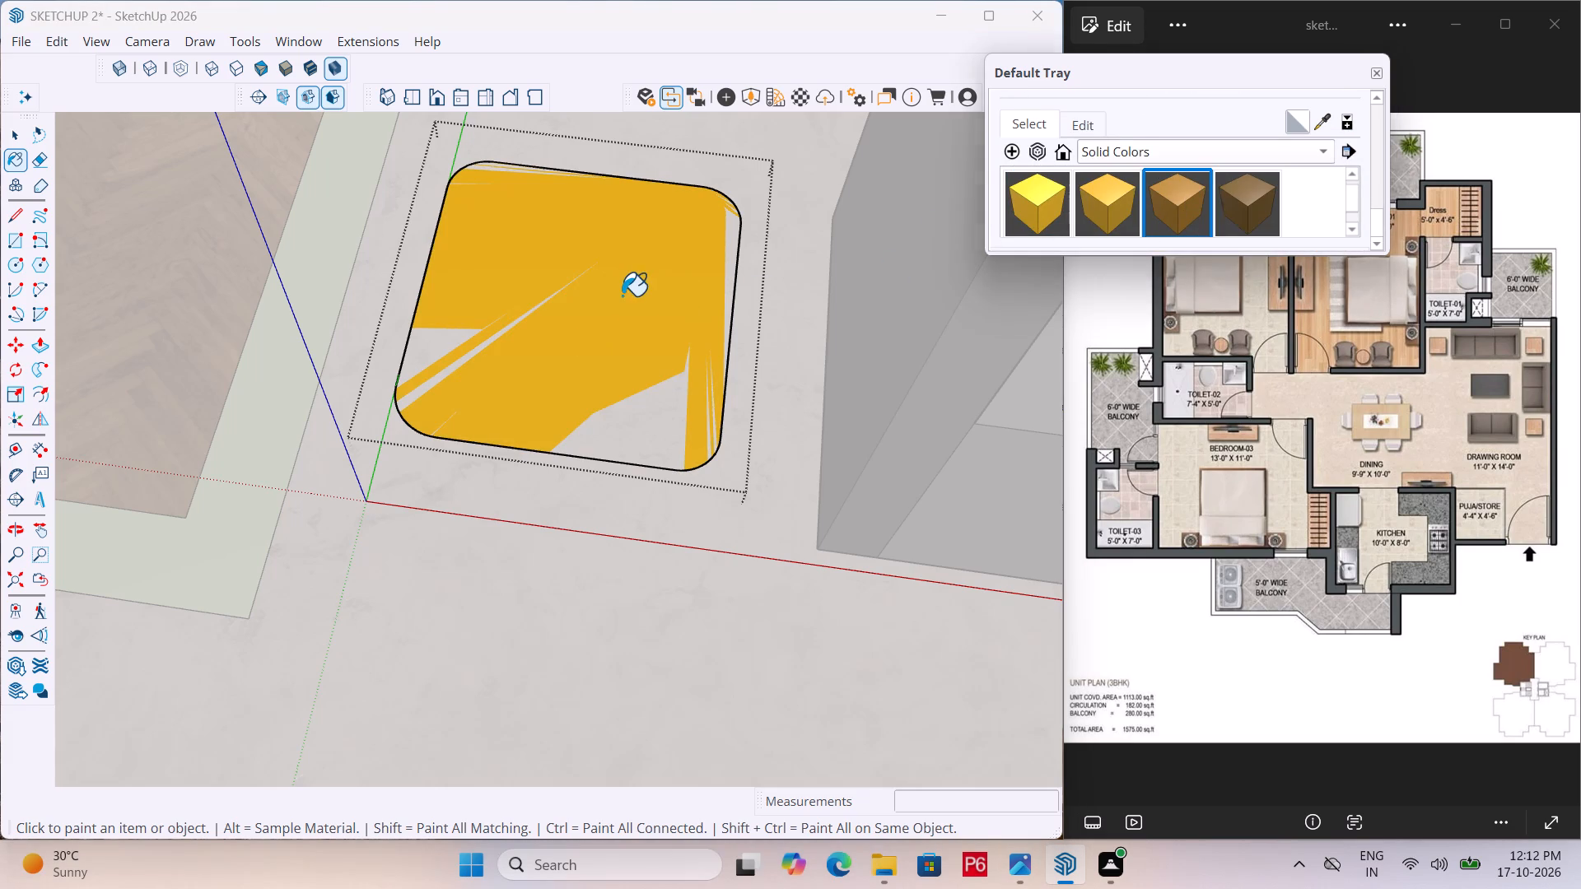
pyautogui.click(622, 296)
# Extrude the rounded golden-brown face upward about 1' 2 5/8" to form the side table and close its group.
pyautogui.scroll(-3, 515, 297)
pyautogui.moveTo(527, 305); pyautogui.dragTo(564, 278, button='middle')
pyautogui.press('p')
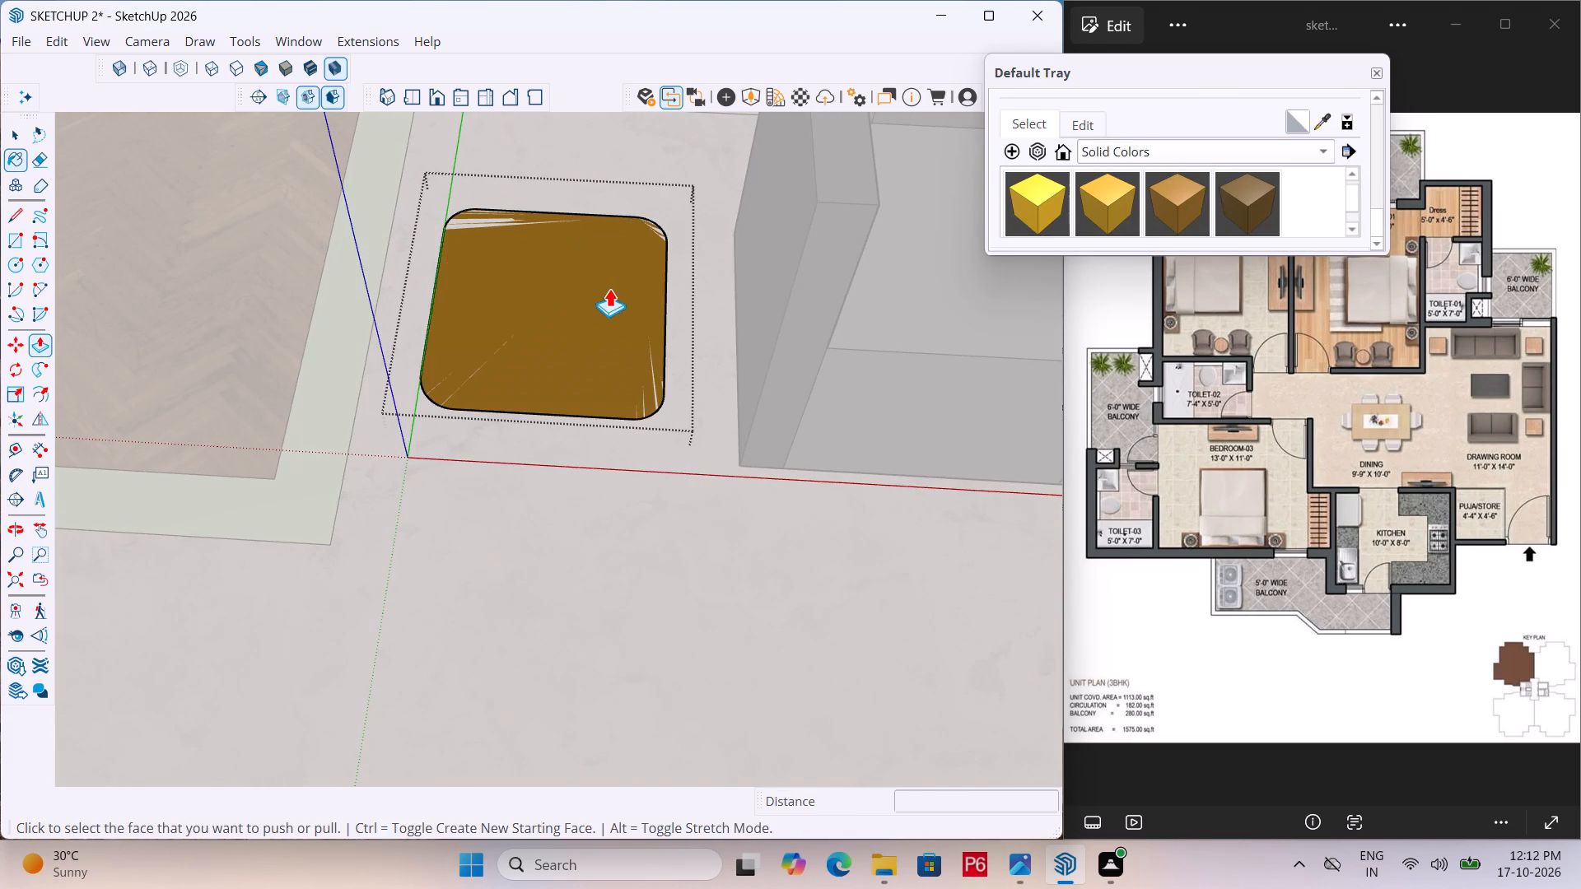
pyautogui.moveTo(626, 305); pyautogui.dragTo(630, 282)
pyautogui.click(609, 365)
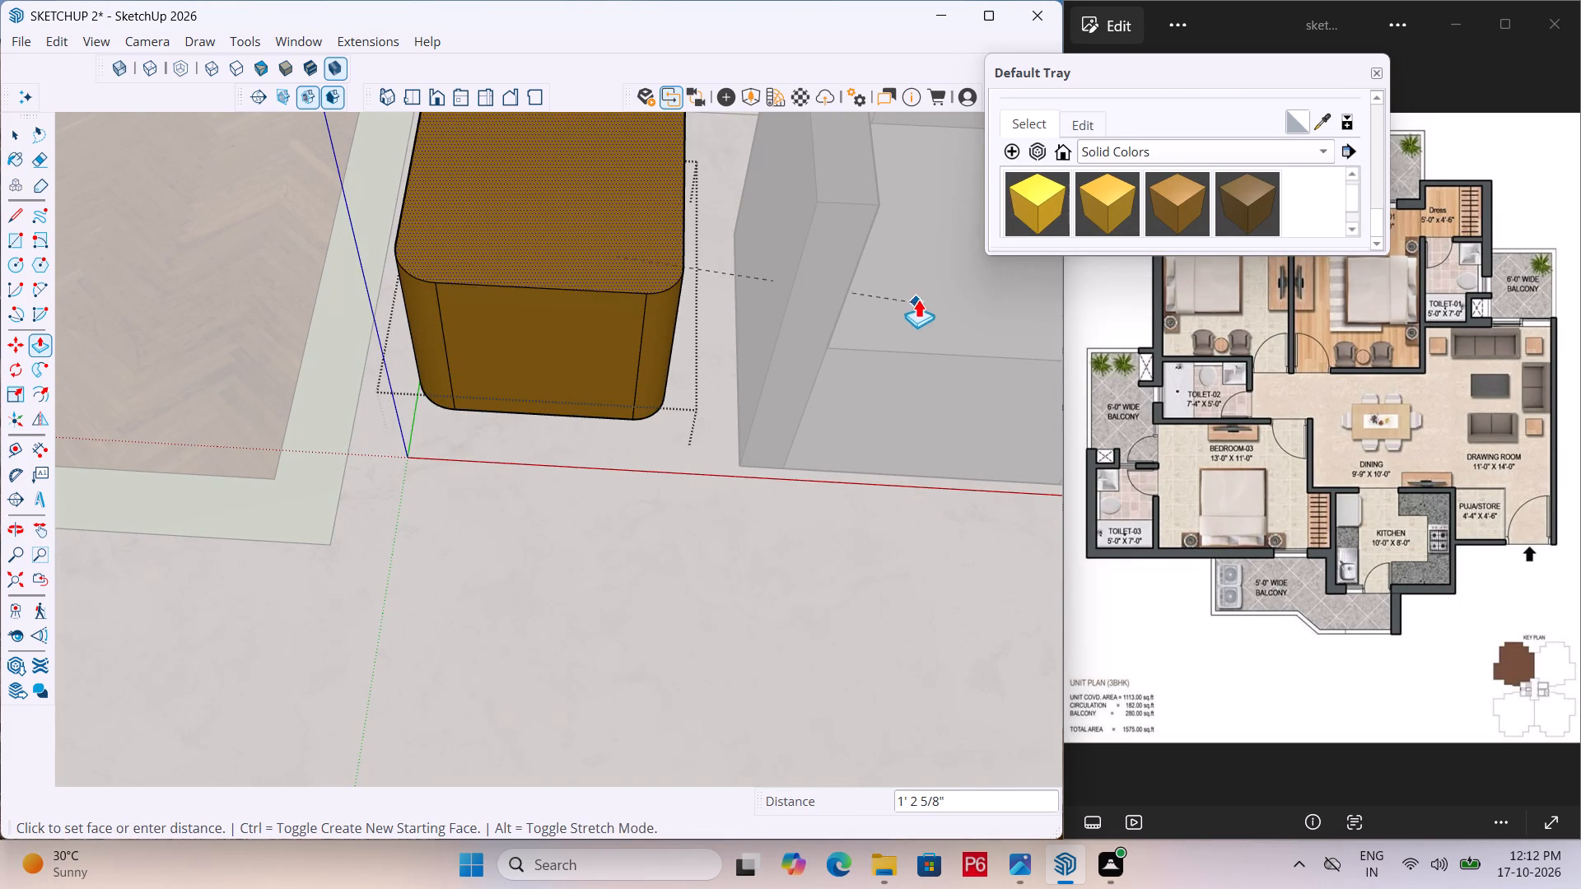
pyautogui.click(915, 310)
pyautogui.scroll(-3, 633, 262)
pyautogui.moveTo(623, 253); pyautogui.dragTo(466, 88, button='middle')
pyautogui.scroll(-9, 728, 325)
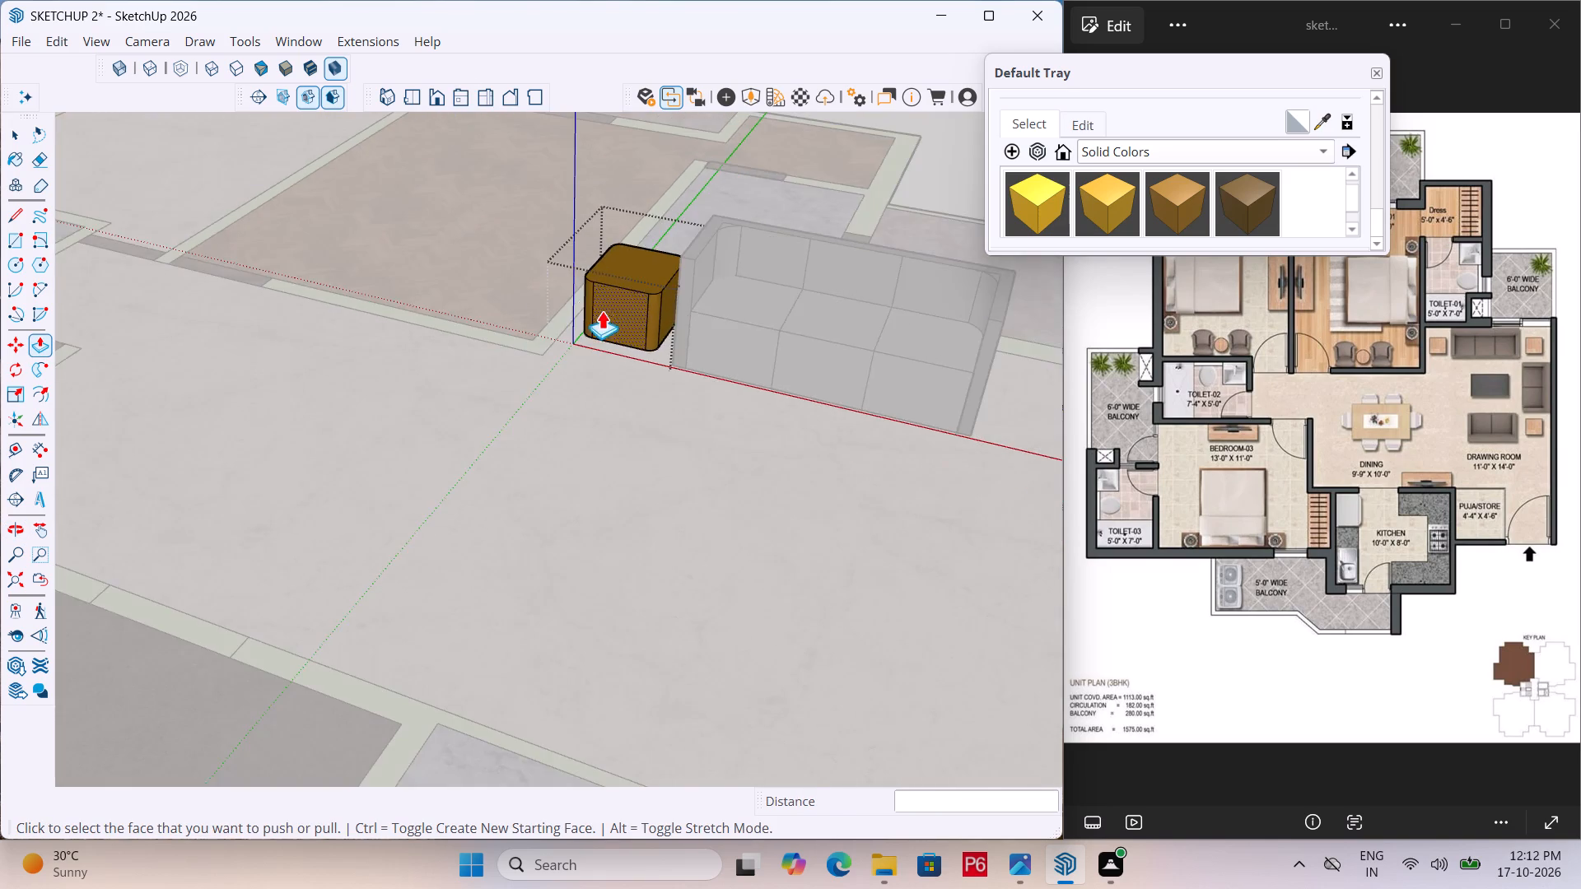
pyautogui.scroll(-5, 602, 310)
pyautogui.press('space')
pyautogui.click(1001, 360)
# Copy the side table about 9' 6 13/16" along the sofa's length to the sofa's opposite end, and save the model.
pyautogui.moveTo(483, 342); pyautogui.dragTo(711, 351, button='middle')
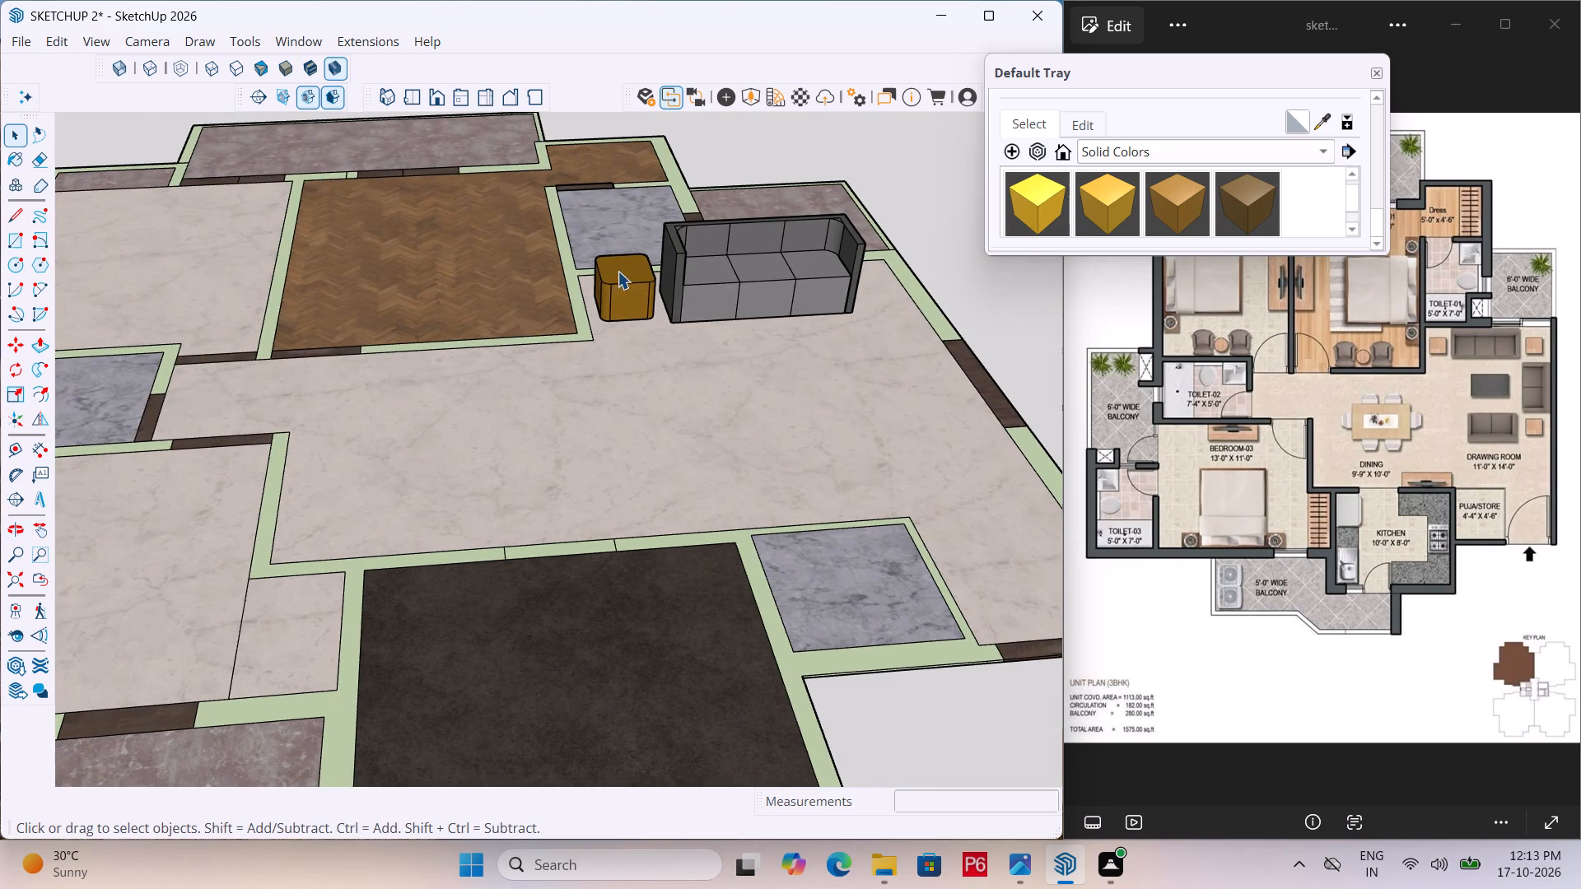
pyautogui.click(633, 283)
pyautogui.scroll(2, 626, 356)
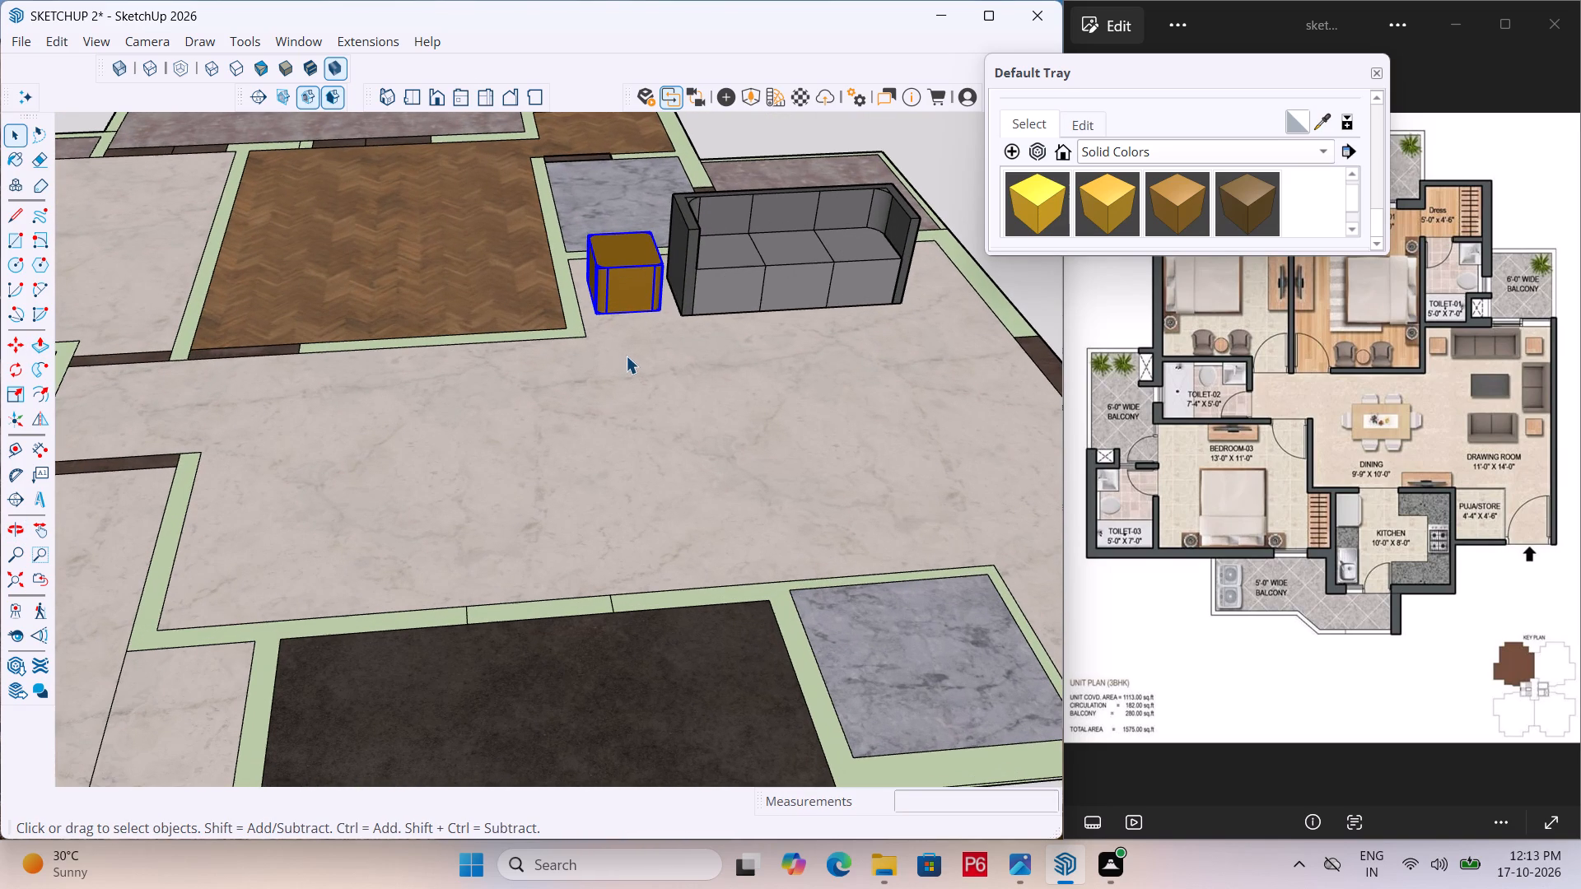
pyautogui.write('CO')
pyautogui.press('m')
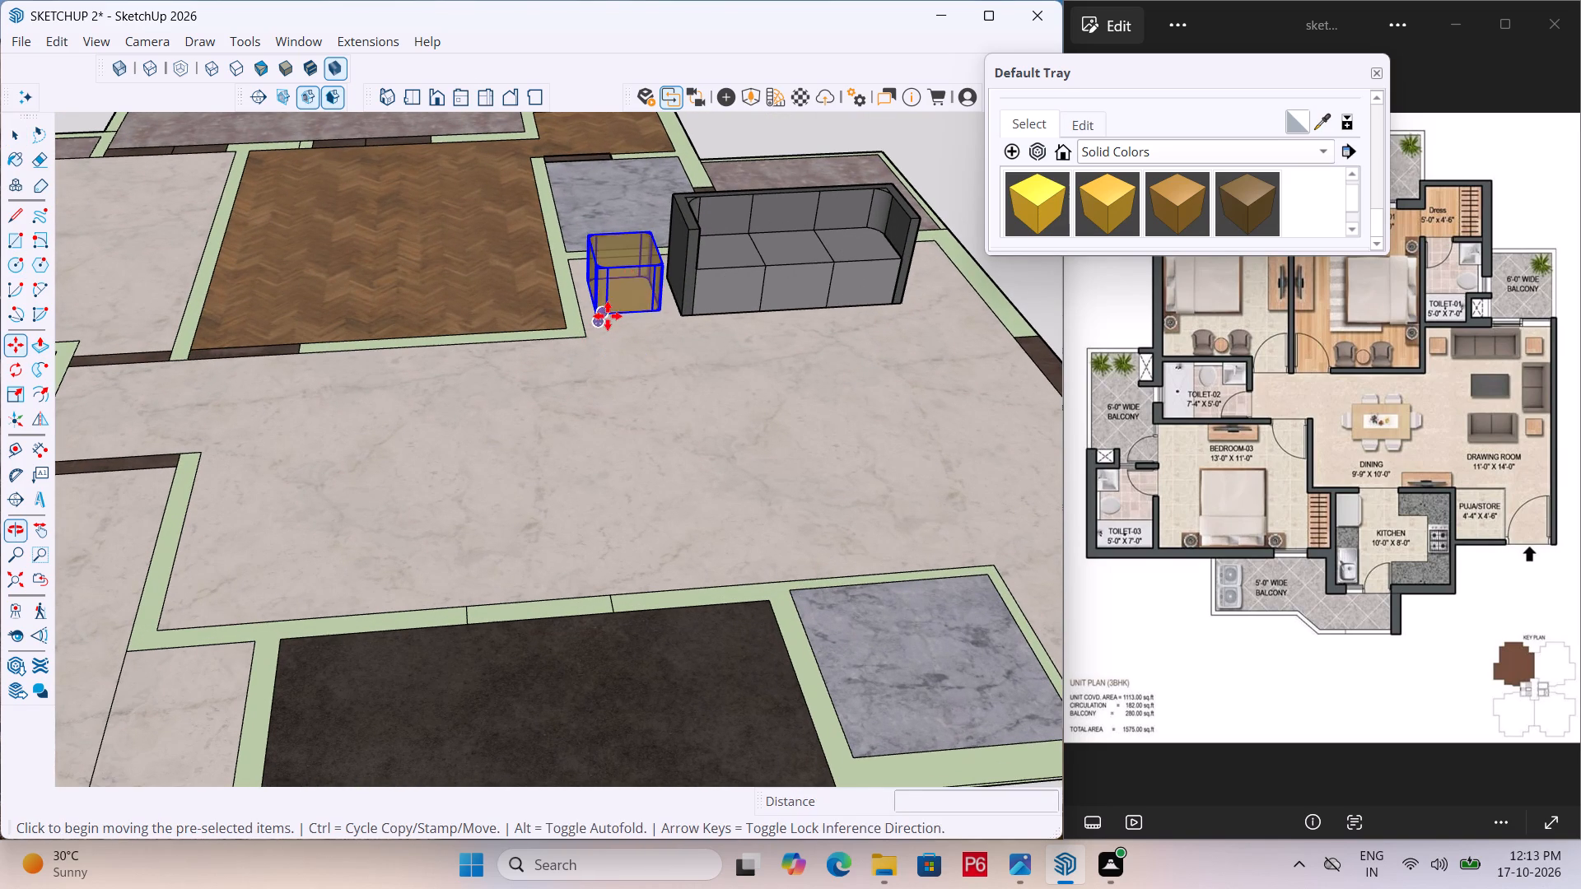
pyautogui.scroll(4, 610, 318)
pyautogui.click(599, 310)
pyautogui.scroll(-2, 574, 340)
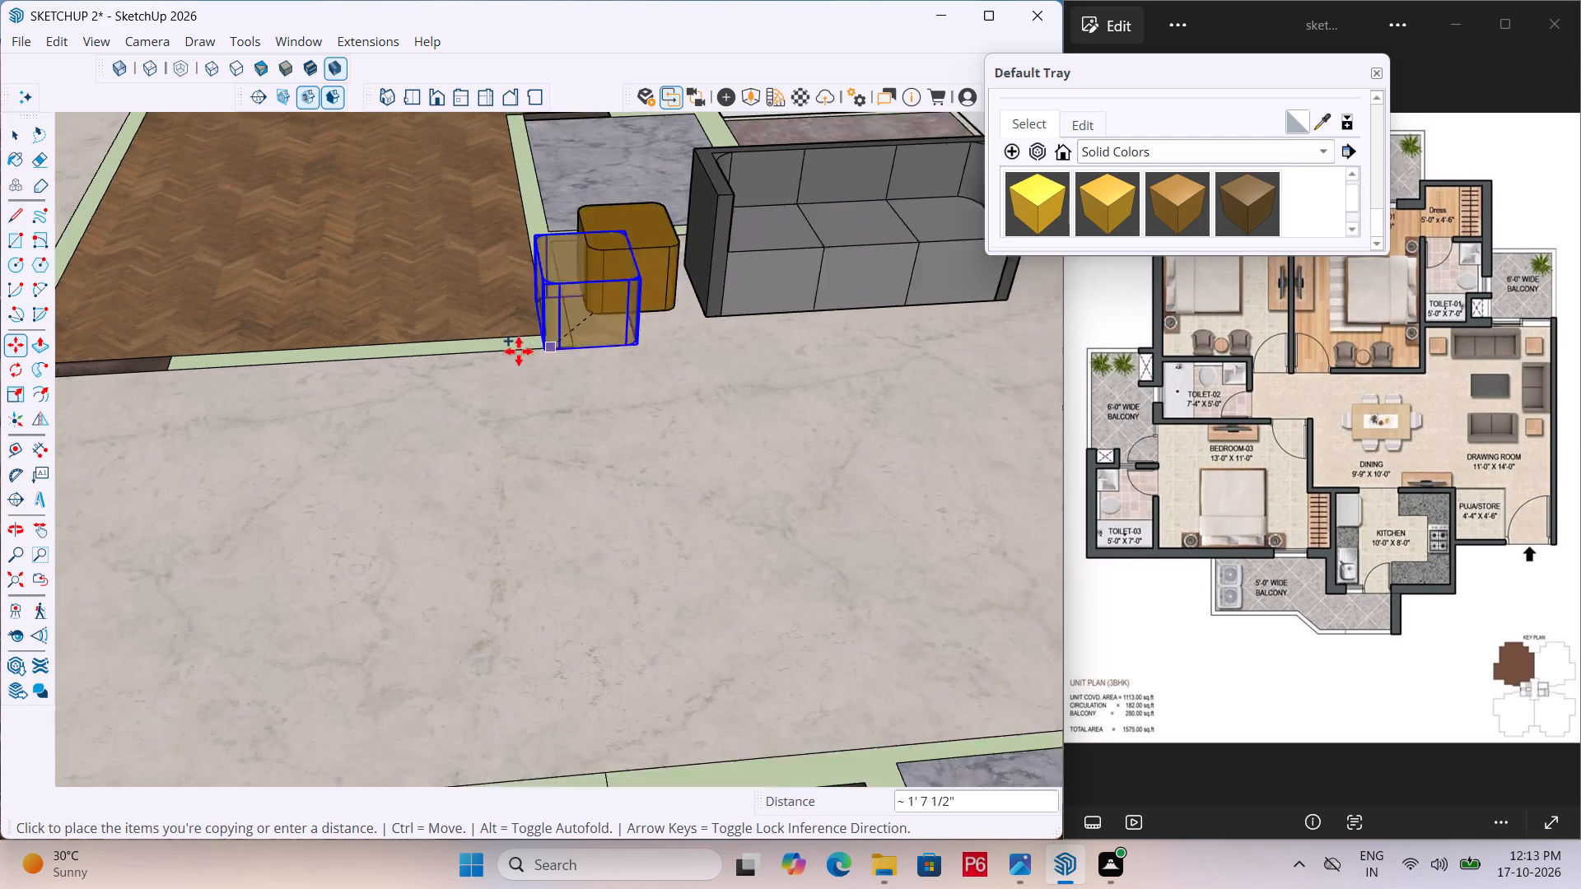
pyautogui.scroll(-3, 519, 351)
pyautogui.moveTo(823, 321); pyautogui.dragTo(497, 300, button='middle')
pyautogui.scroll(4, 953, 341)
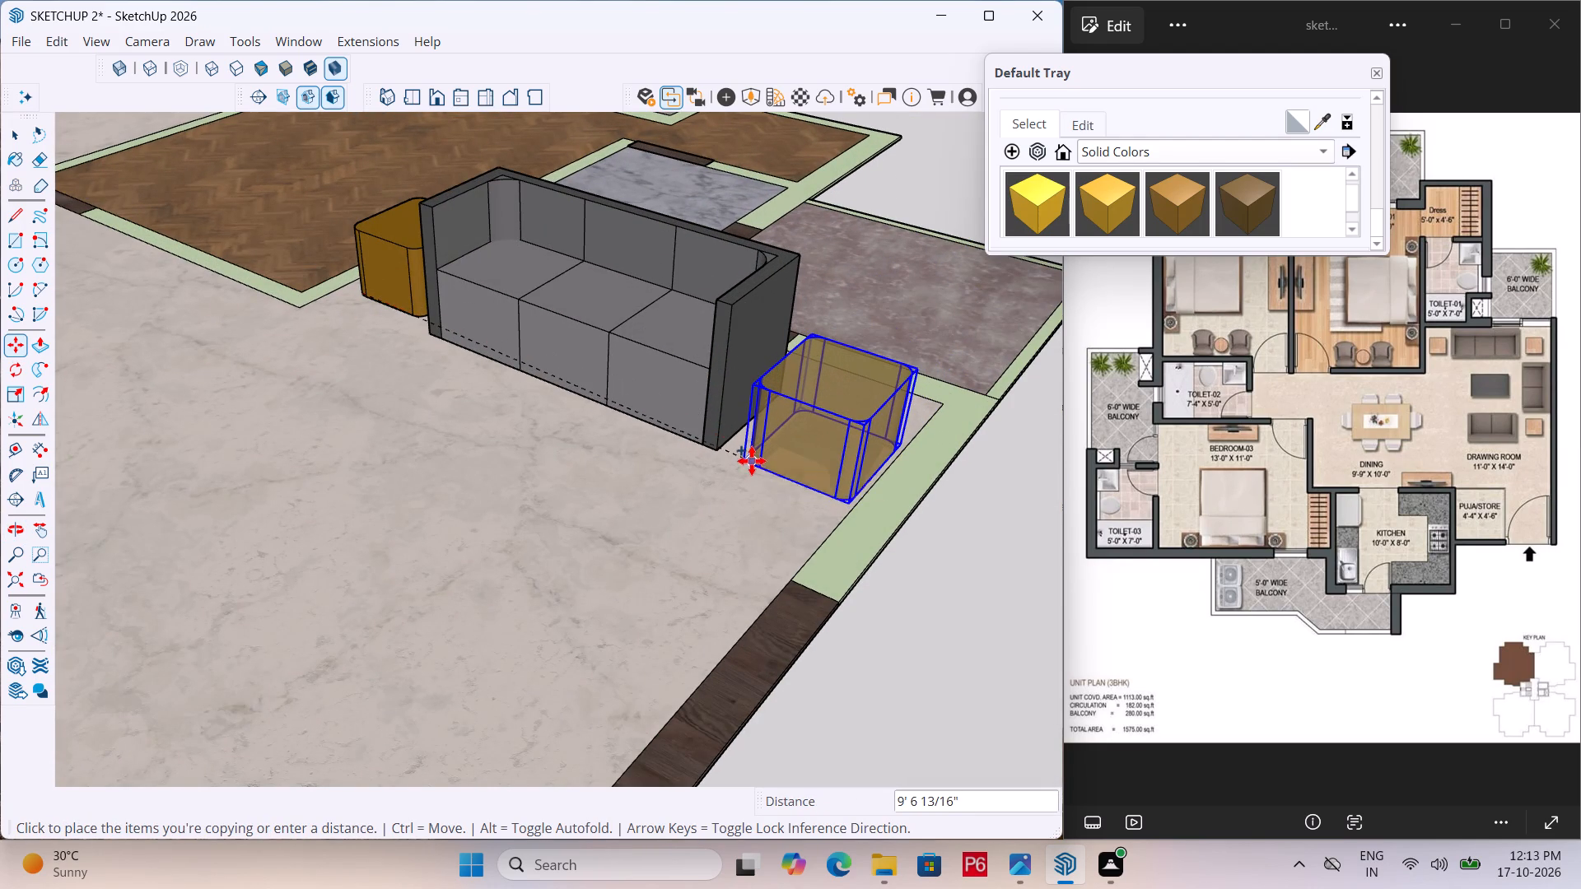
pyautogui.click(758, 456)
pyautogui.moveTo(597, 429); pyautogui.dragTo(725, 417, button='middle')
pyautogui.scroll(-2, 597, 429)
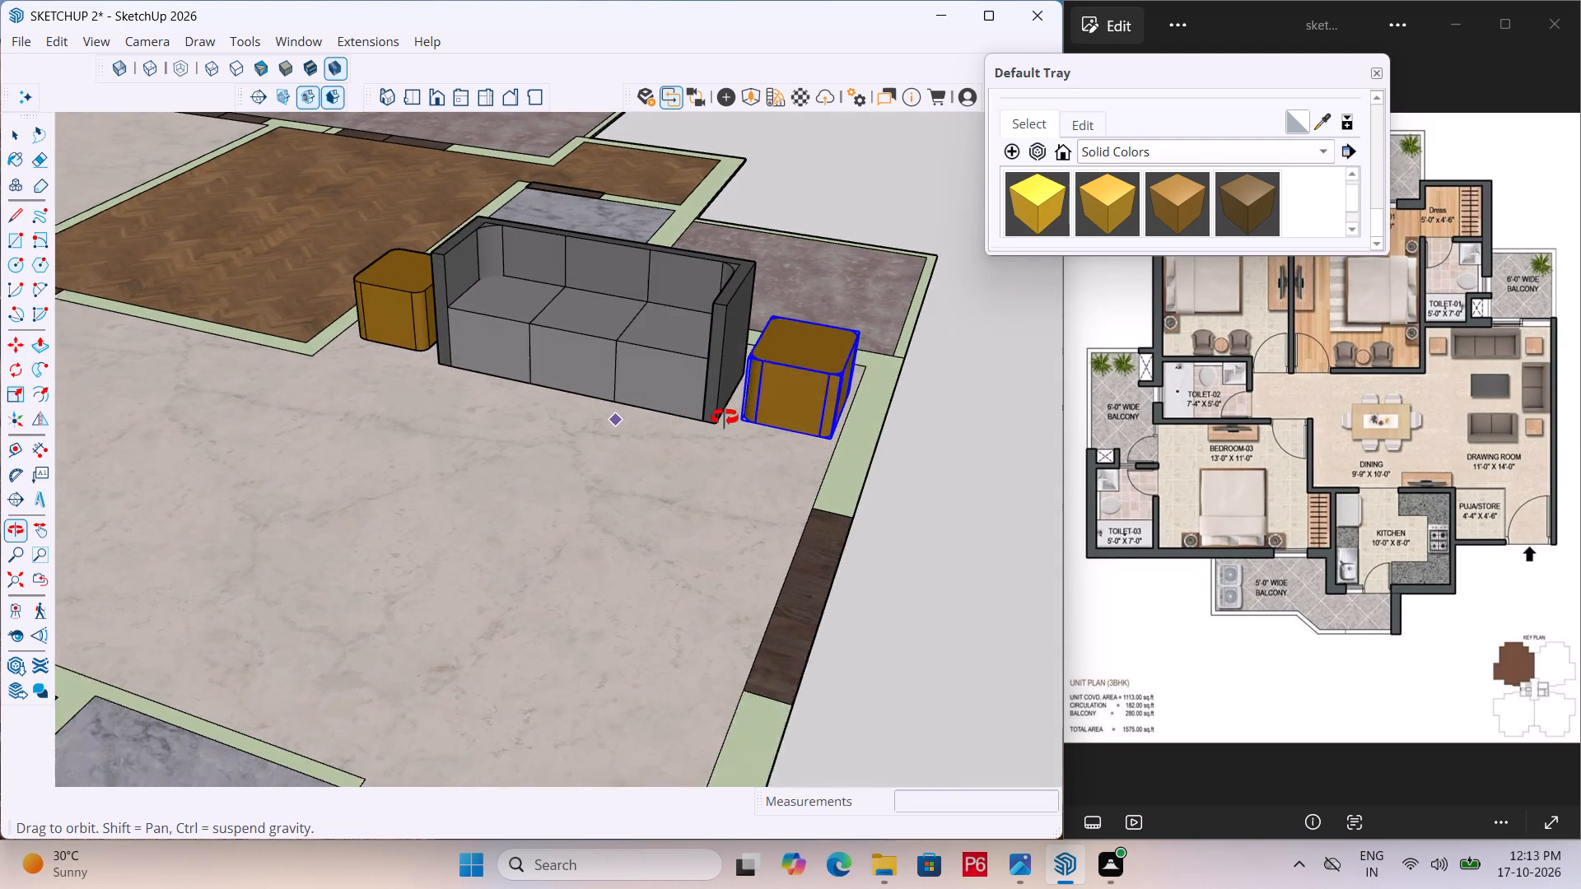
pyautogui.moveTo(725, 417); pyautogui.dragTo(735, 417, button='middle')
pyautogui.press('space')
pyautogui.click(997, 446)
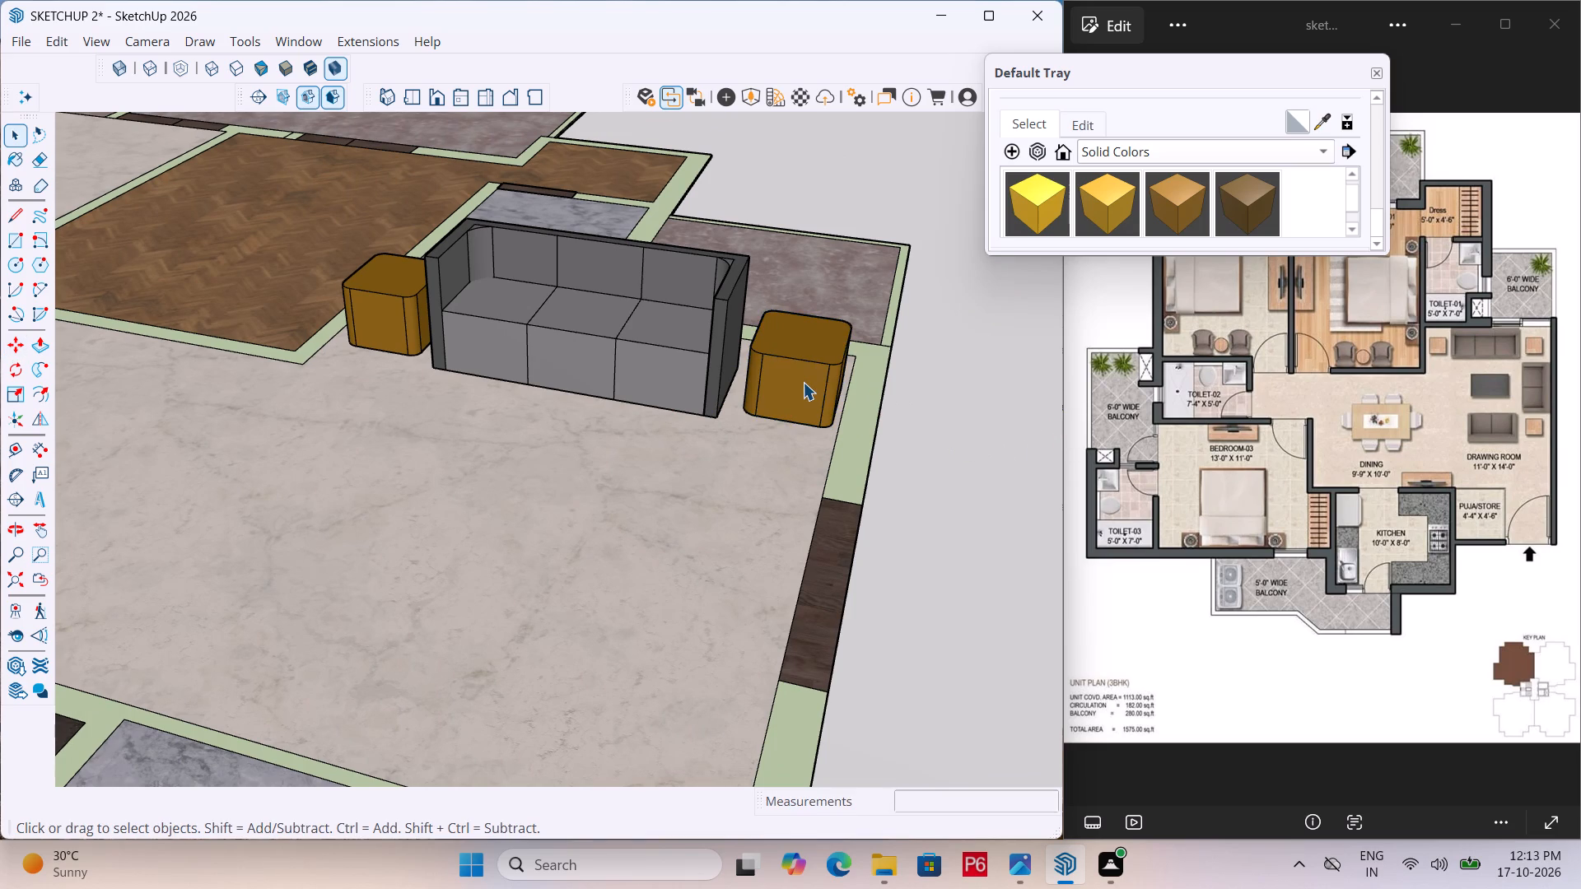
pyautogui.hotkey('ctrl', 's')
pyautogui.hotkey('ctrl', 's')
pyautogui.hotkey('ctrl', 's')
pyautogui.hotkey('ctrl', 's')
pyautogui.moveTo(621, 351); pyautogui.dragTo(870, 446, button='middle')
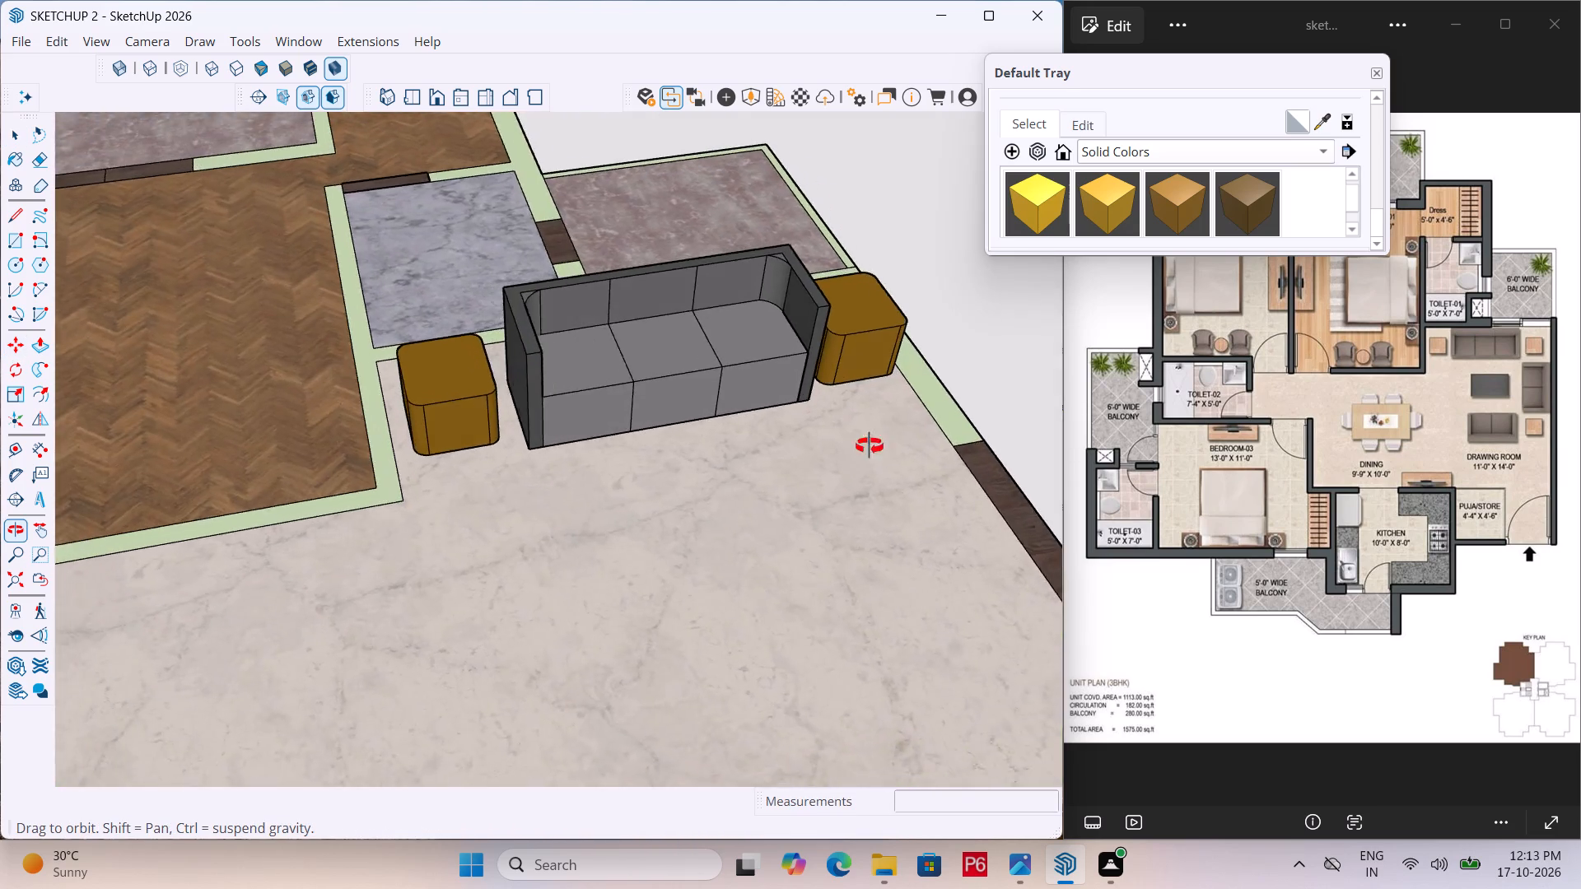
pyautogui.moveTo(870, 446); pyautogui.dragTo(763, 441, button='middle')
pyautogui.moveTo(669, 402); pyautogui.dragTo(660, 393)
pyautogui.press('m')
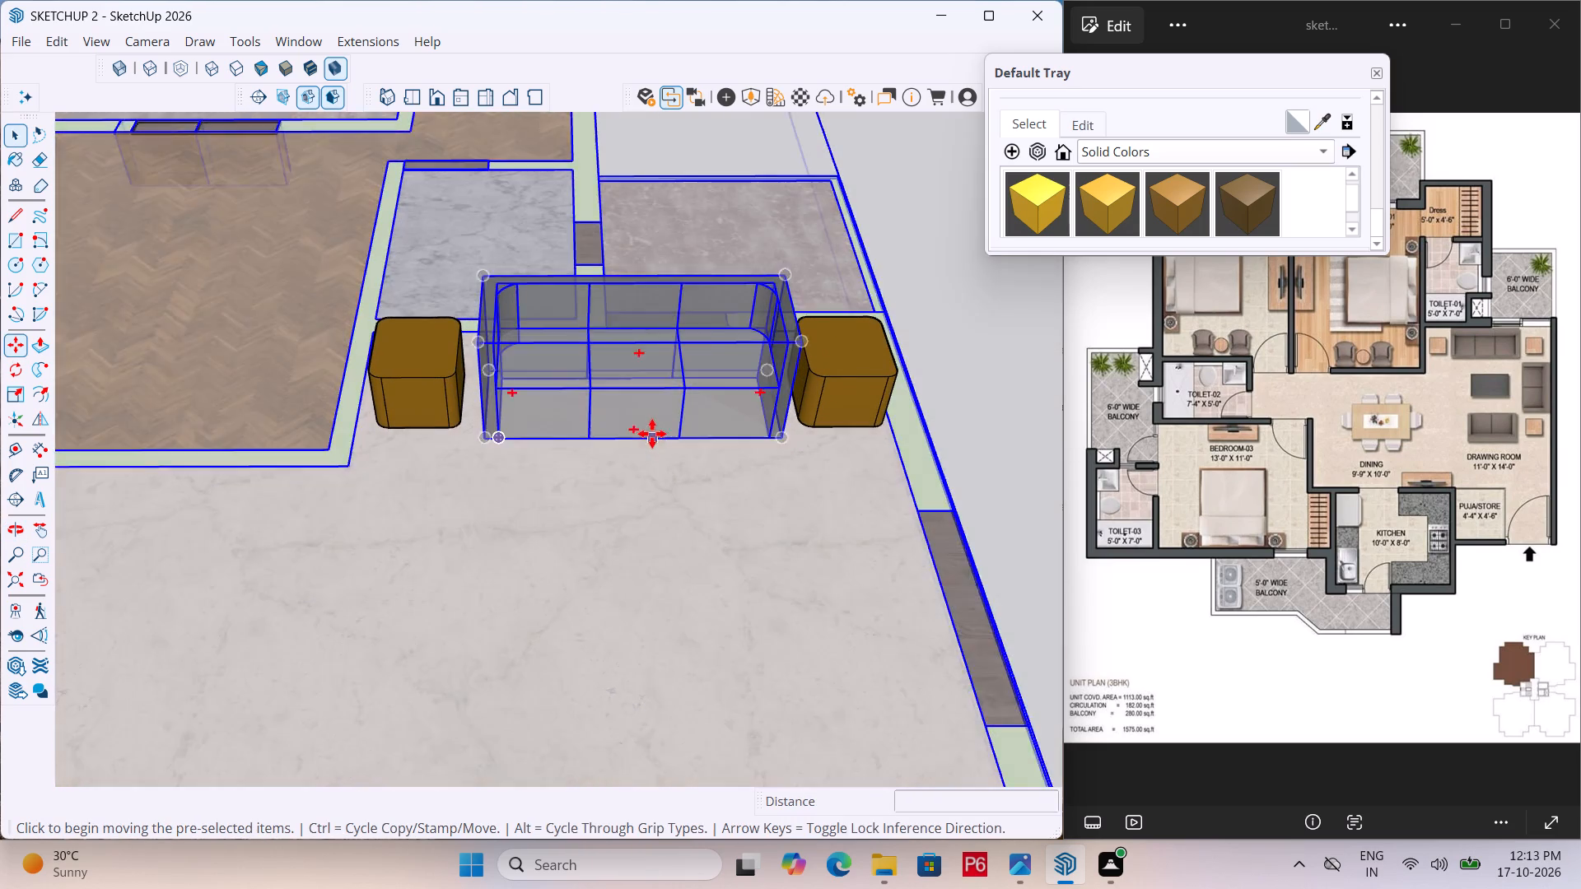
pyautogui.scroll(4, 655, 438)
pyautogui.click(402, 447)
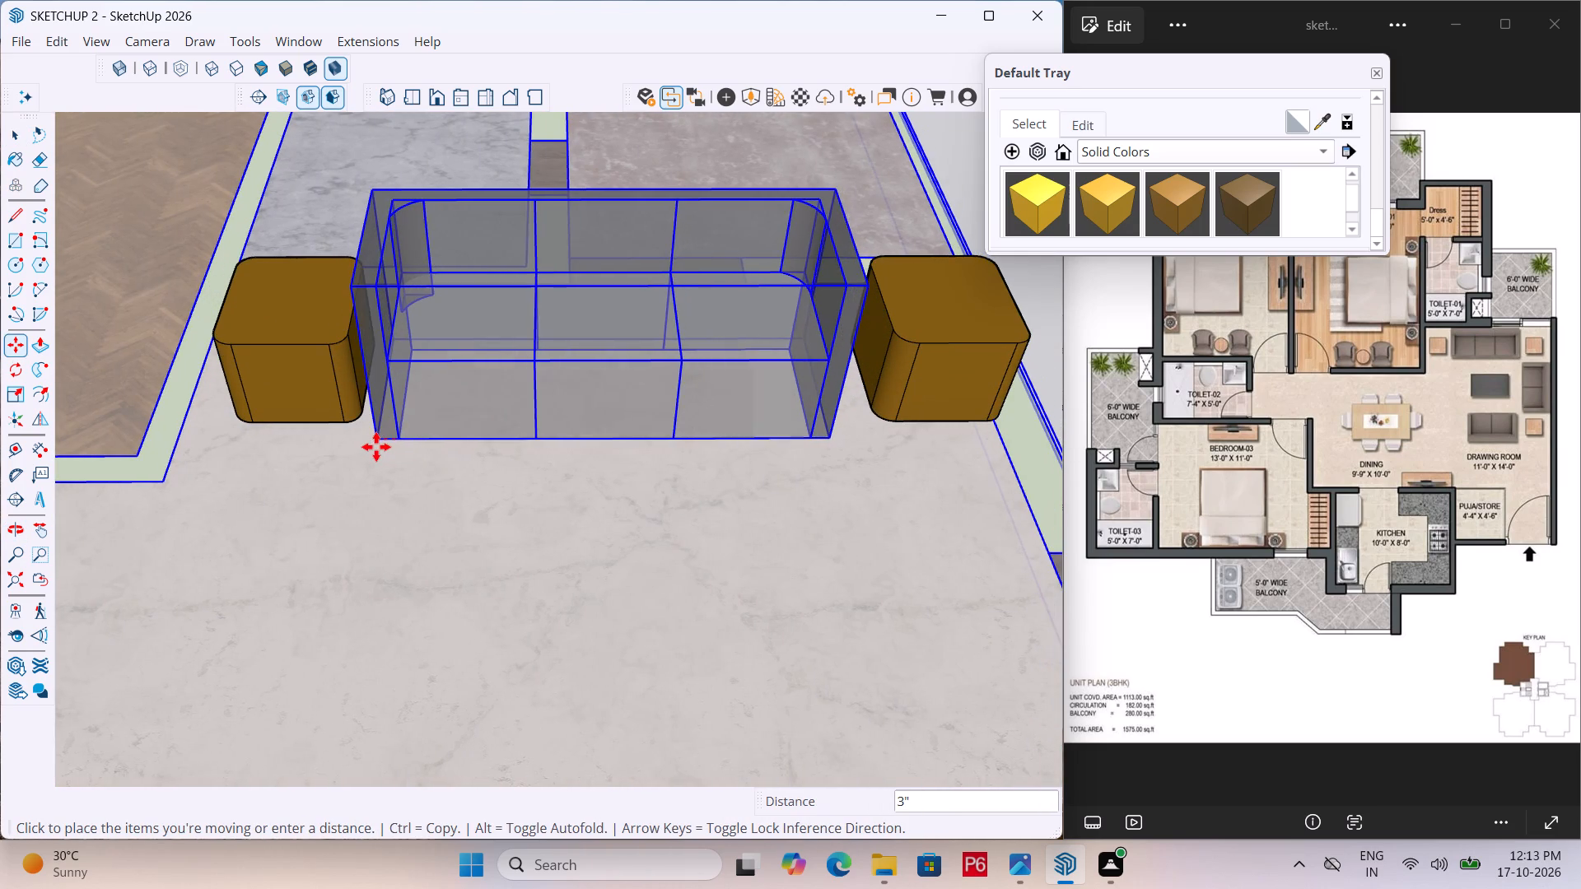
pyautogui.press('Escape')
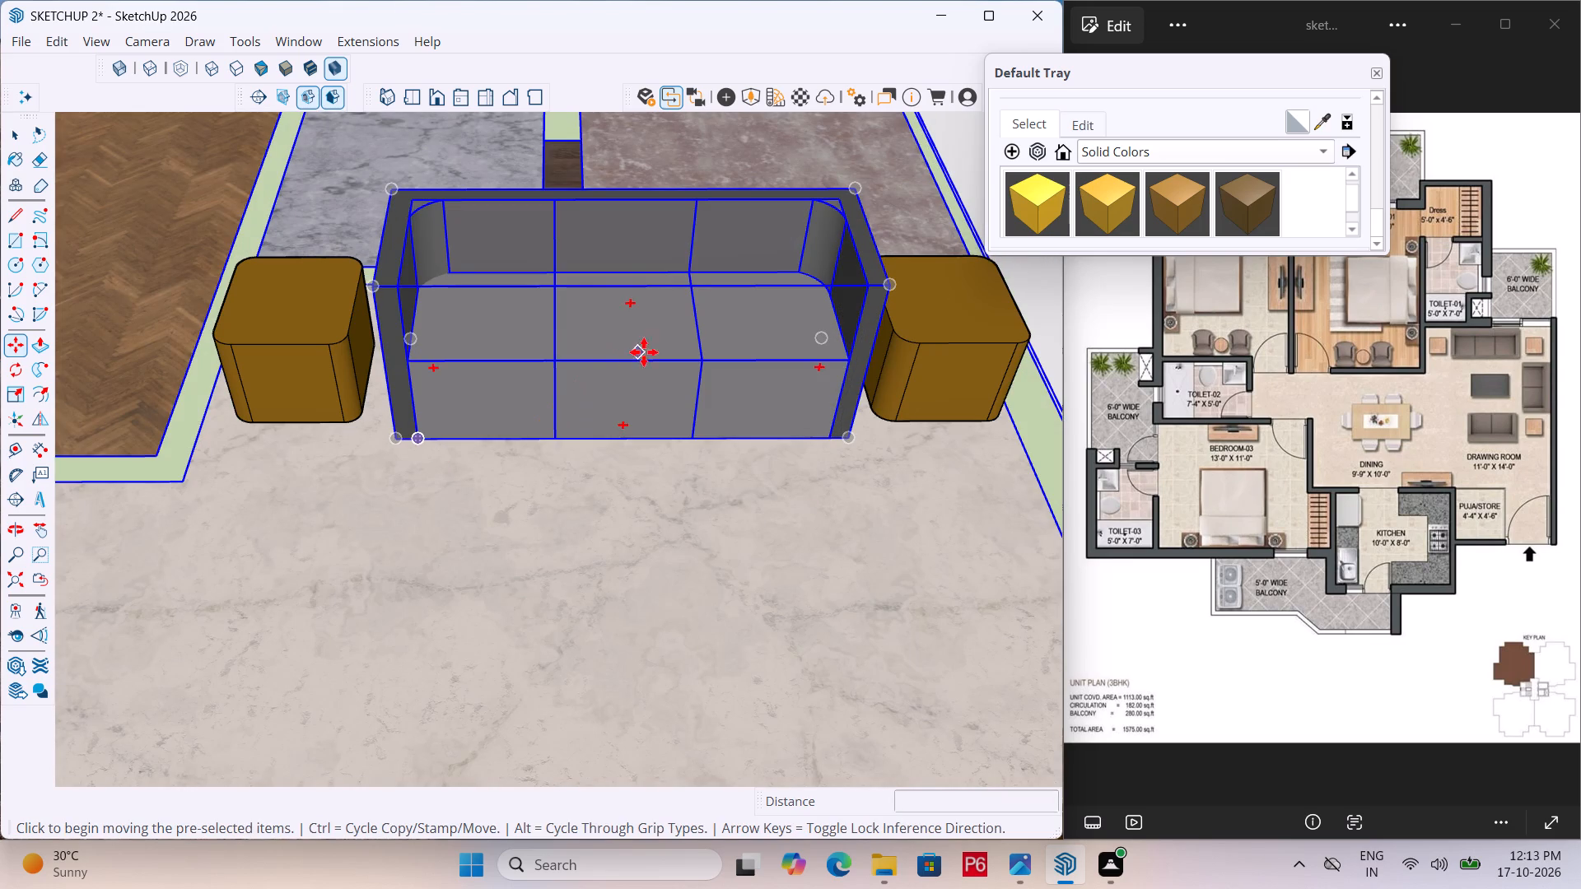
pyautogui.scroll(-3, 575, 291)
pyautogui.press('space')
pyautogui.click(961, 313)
# Move the sofa slightly along the red axis toward the original side table, centring it between both tables, and save the model.
pyautogui.click(758, 312)
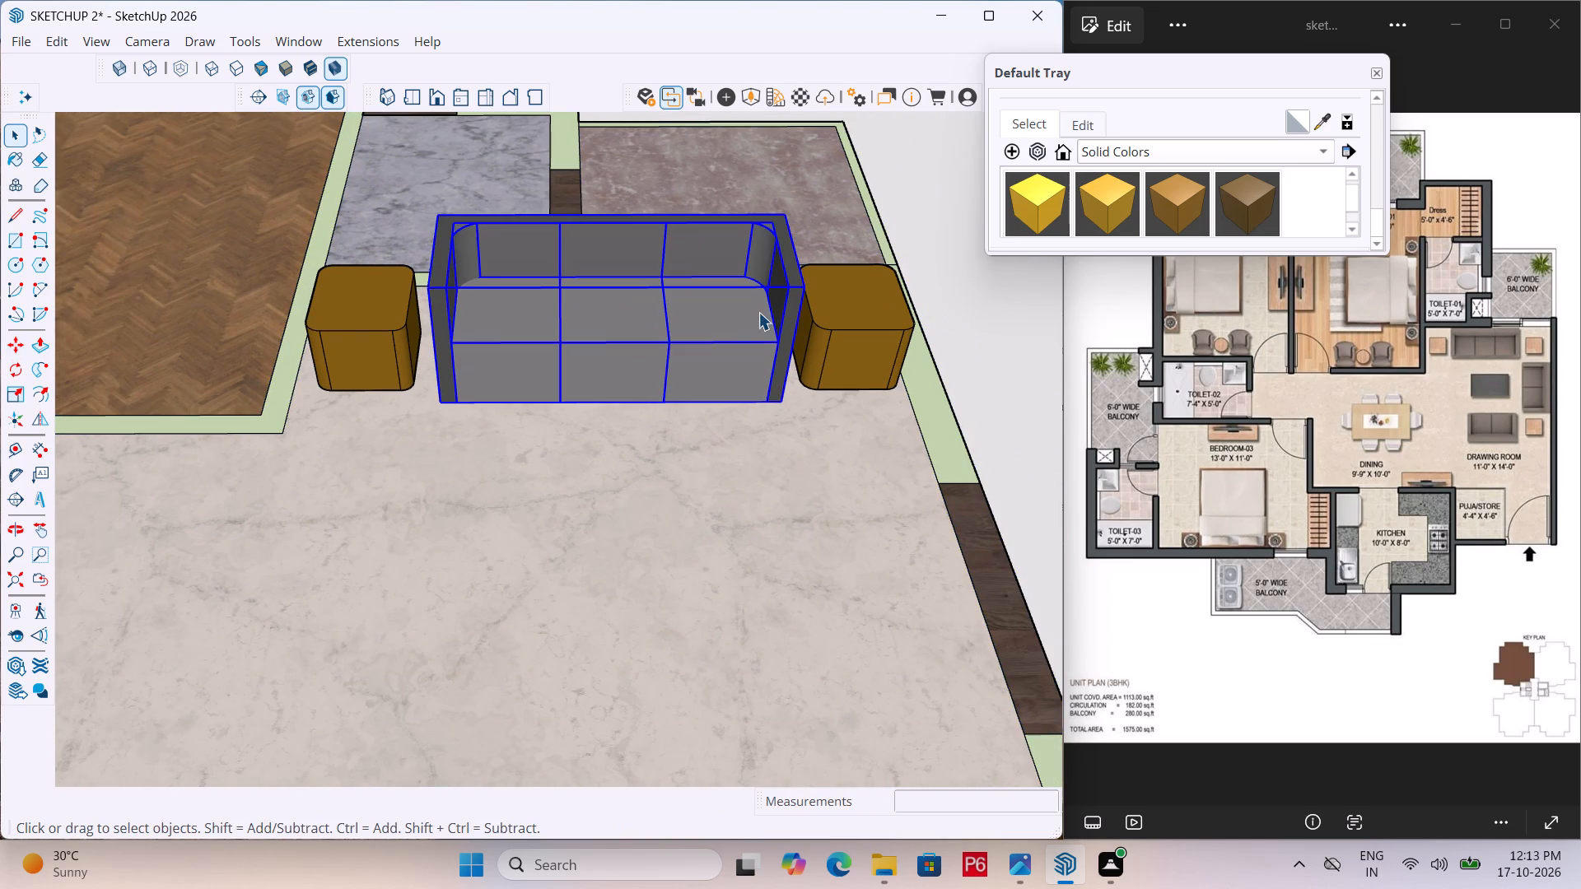
pyautogui.press('m')
pyautogui.scroll(4, 415, 424)
pyautogui.doubleClick(455, 393)
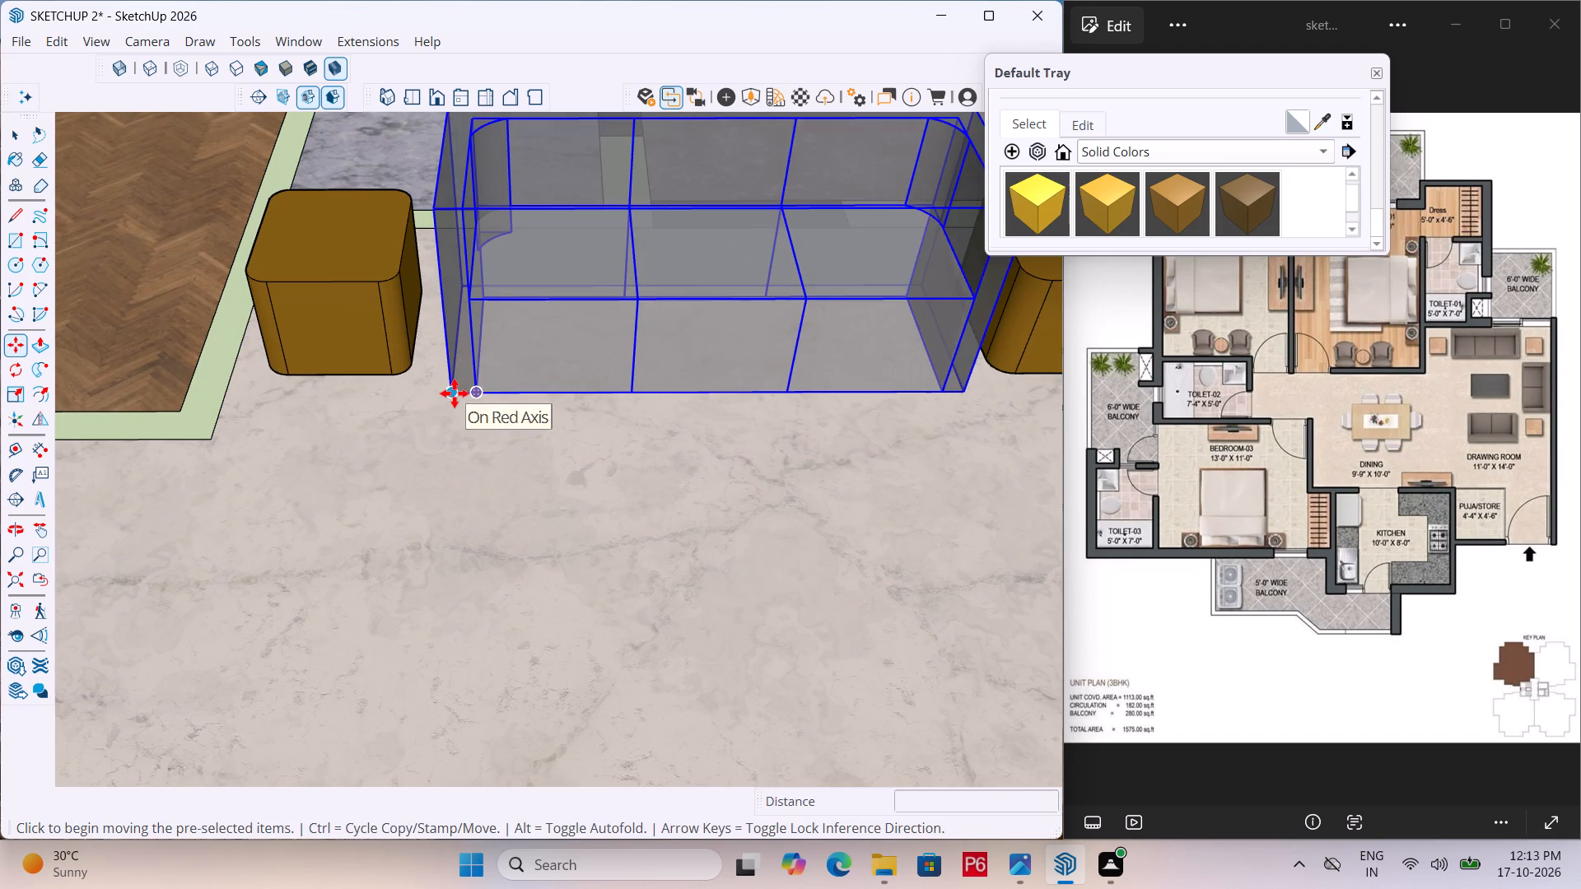
pyautogui.click(431, 393)
pyautogui.scroll(-4, 532, 355)
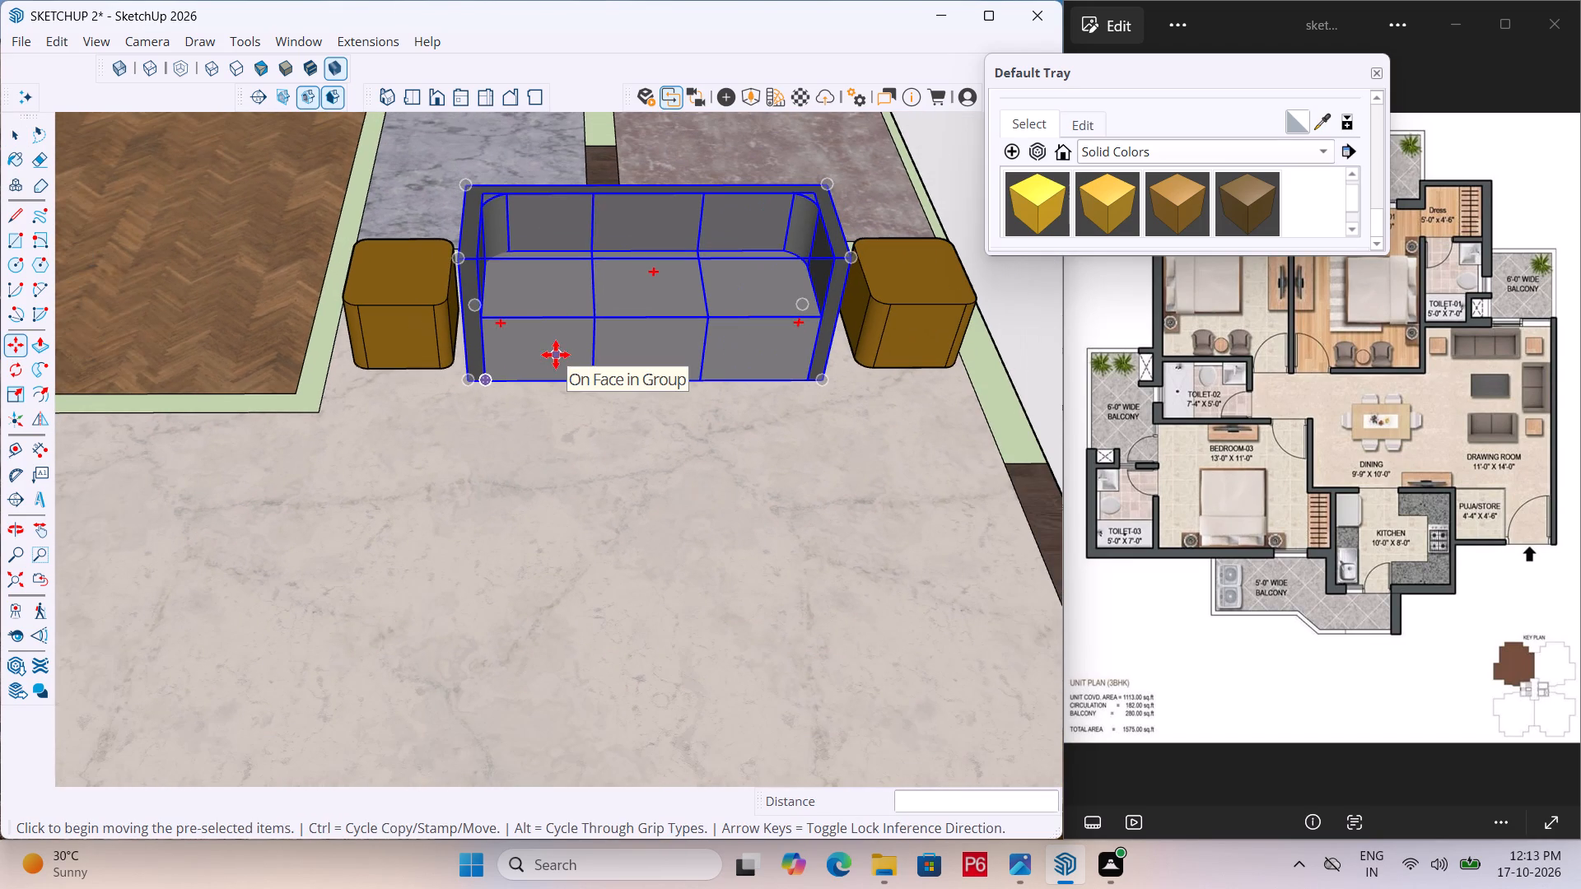
pyautogui.hotkey('ctrl', 's')
pyautogui.hotkey('ctrl', 's')
pyautogui.hotkey('ctrl', 's')
# Examine the sofa and two side tables within the whole apartment layout from the top and at an angle, saving the model.
pyautogui.scroll(-10, 543, 370)
pyautogui.moveTo(730, 407); pyautogui.dragTo(555, 403, button='middle')
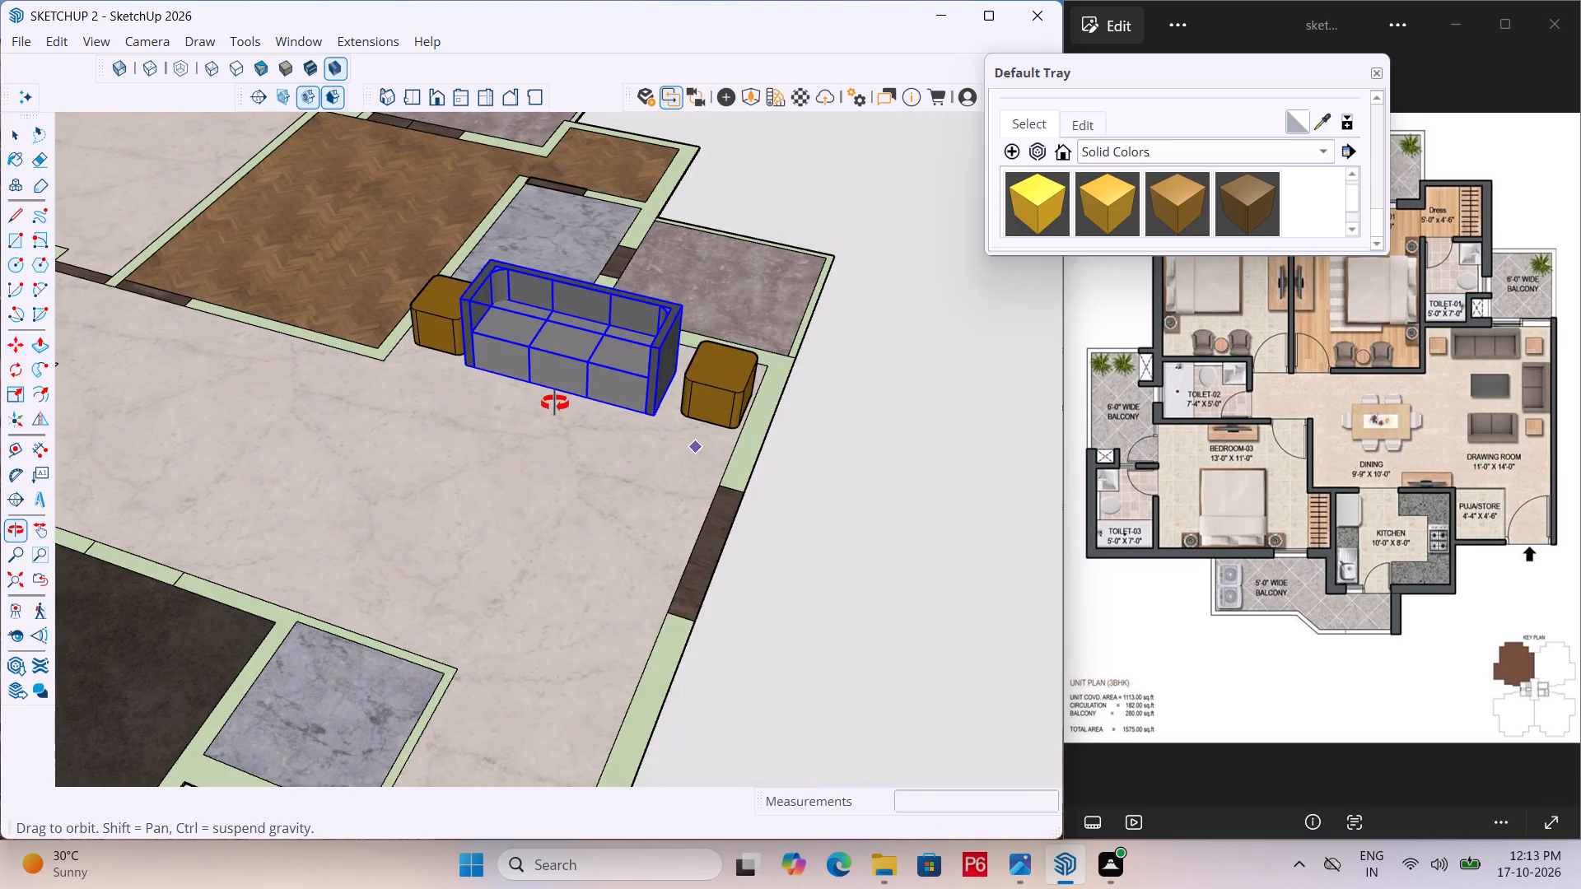
pyautogui.moveTo(555, 403); pyautogui.dragTo(571, 415, button='middle')
pyautogui.click(878, 488)
pyautogui.press('space')
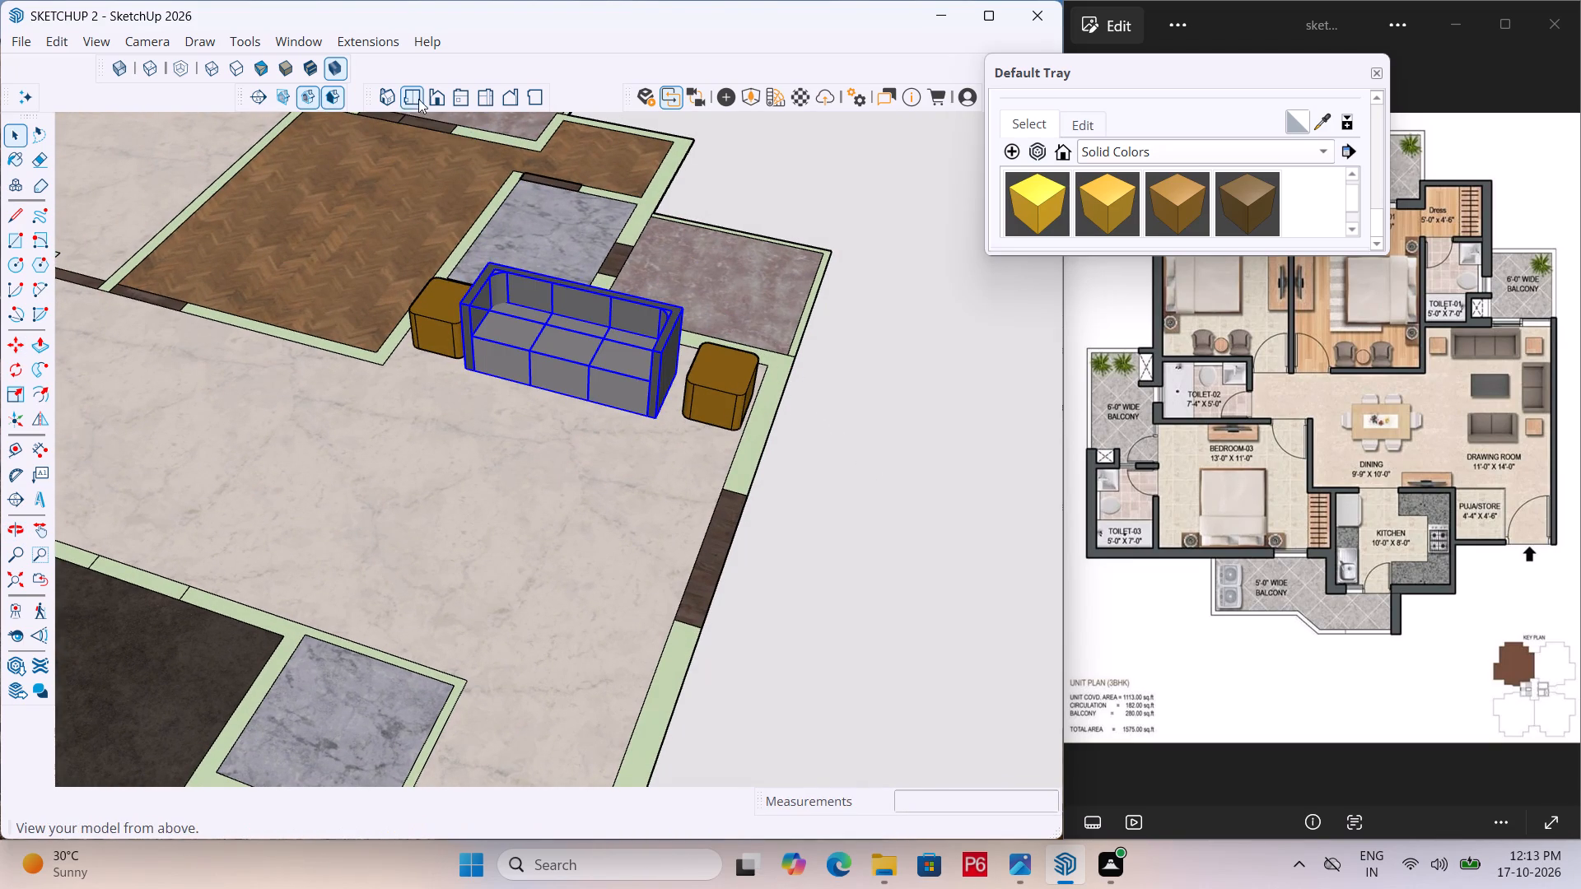
pyautogui.click(408, 99)
pyautogui.scroll(-5, 704, 284)
pyautogui.hotkey('ctrl', 's')
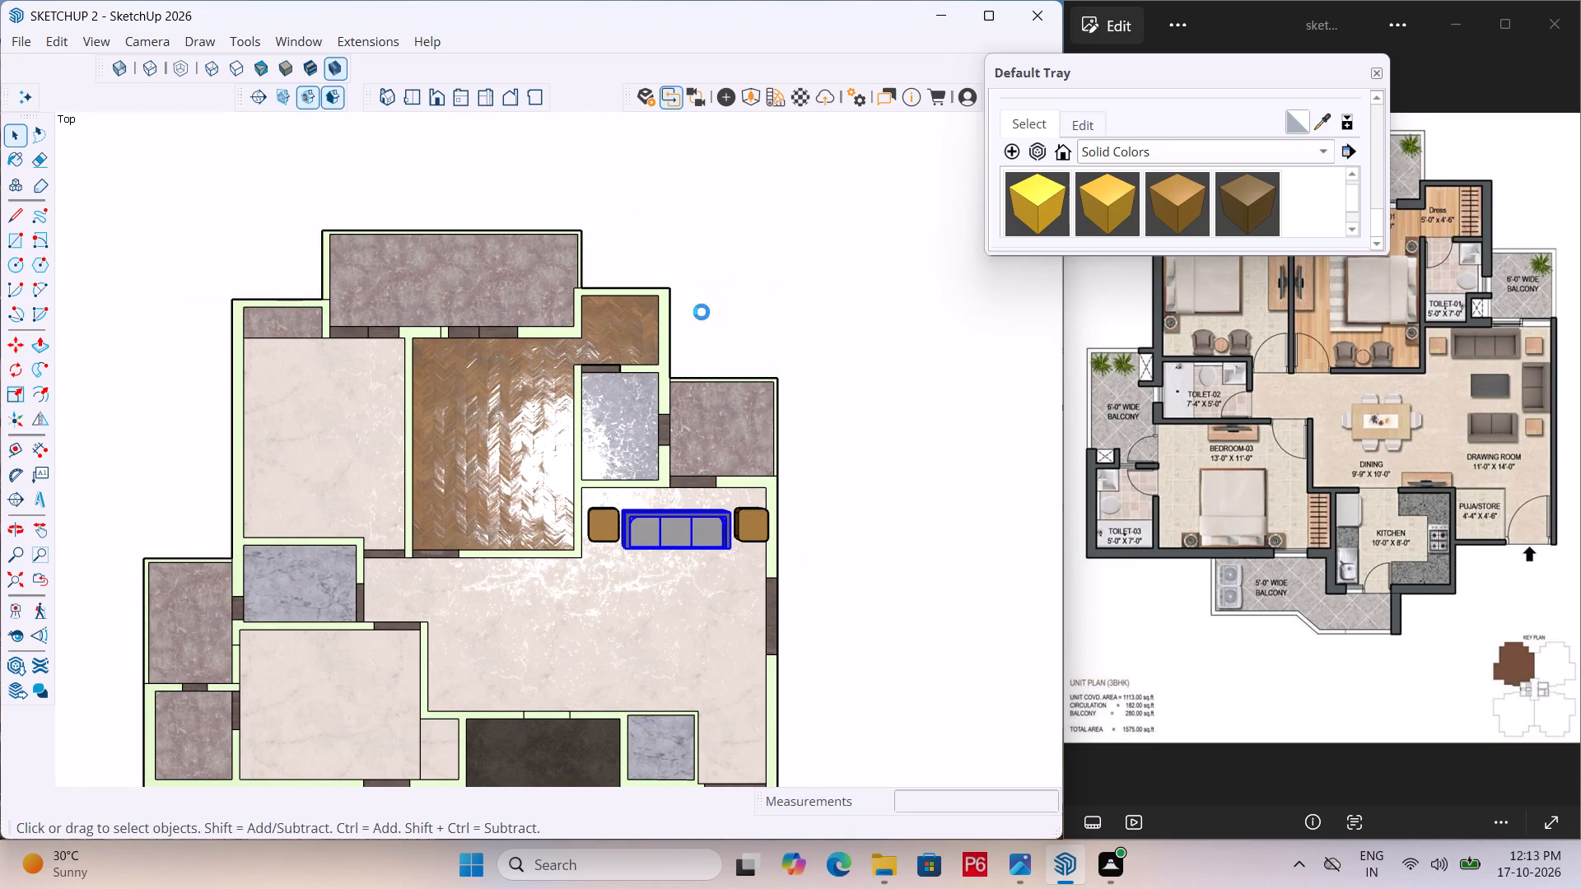
pyautogui.hotkey('ctrl', 's')
pyautogui.hotkey('ctrl', 's')
pyautogui.hotkey('ctrl', 's')
pyautogui.hotkey('ctrl', 's')
pyautogui.hotkey('ctrl', 's')
pyautogui.hotkey('ctrl', 's')
pyautogui.hotkey('ctrl', 's')
pyautogui.scroll(-5, 543, 310)
pyautogui.moveTo(674, 472); pyautogui.dragTo(673, 451, button='middle')
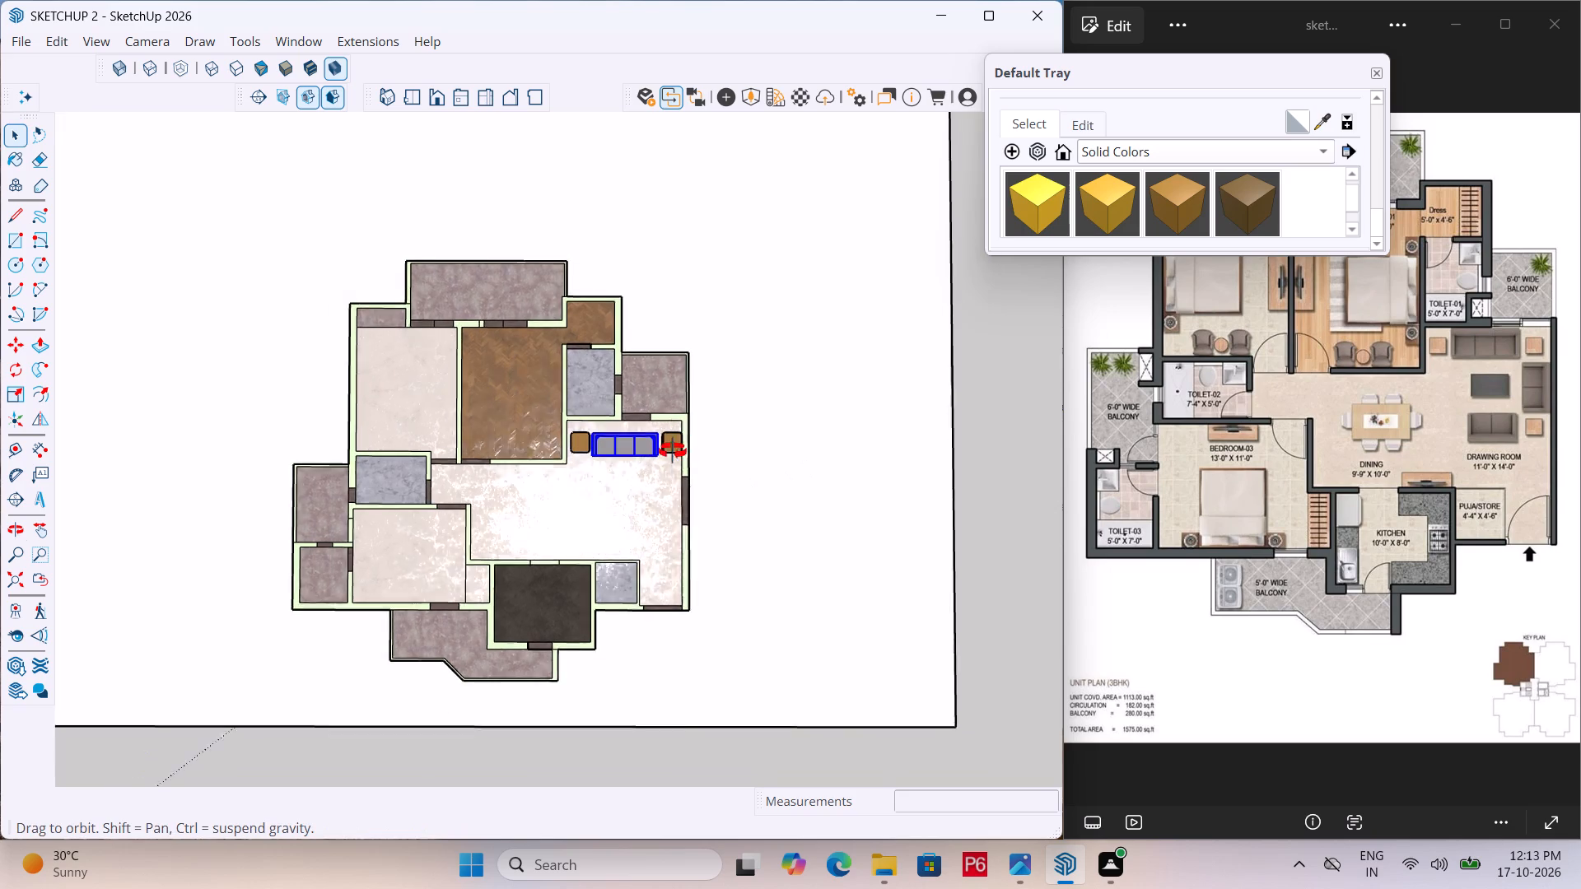
pyautogui.moveTo(673, 451); pyautogui.dragTo(683, 431, button='middle')
pyautogui.moveTo(665, 510); pyautogui.dragTo(651, 331, button='middle')
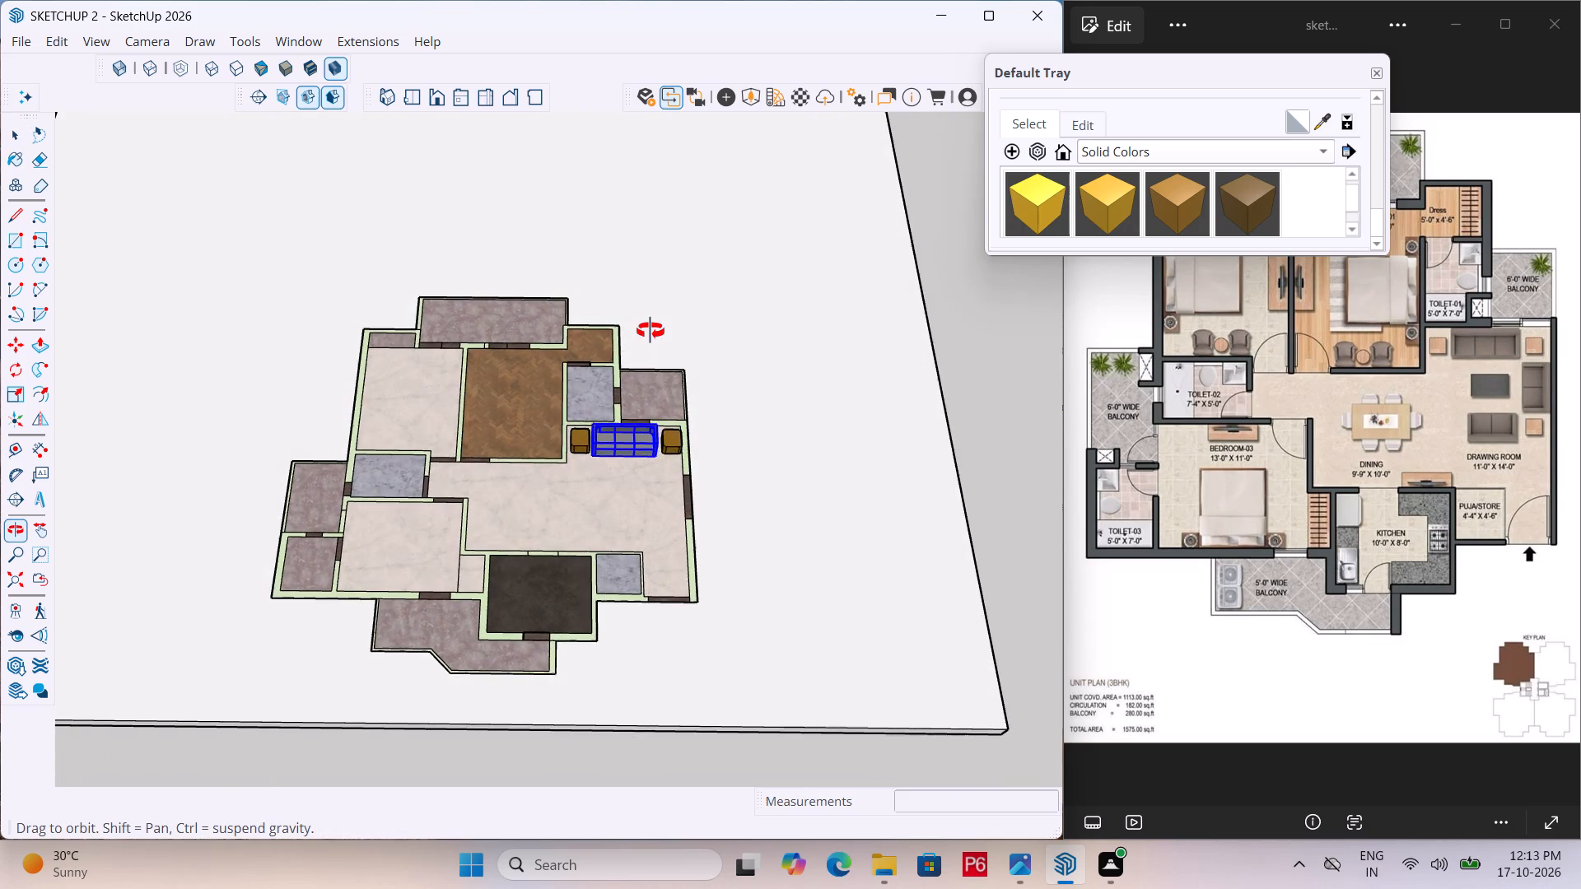
pyautogui.moveTo(651, 331); pyautogui.dragTo(658, 392, button='middle')
pyautogui.scroll(5, 752, 422)
pyautogui.scroll(-6, 633, 386)
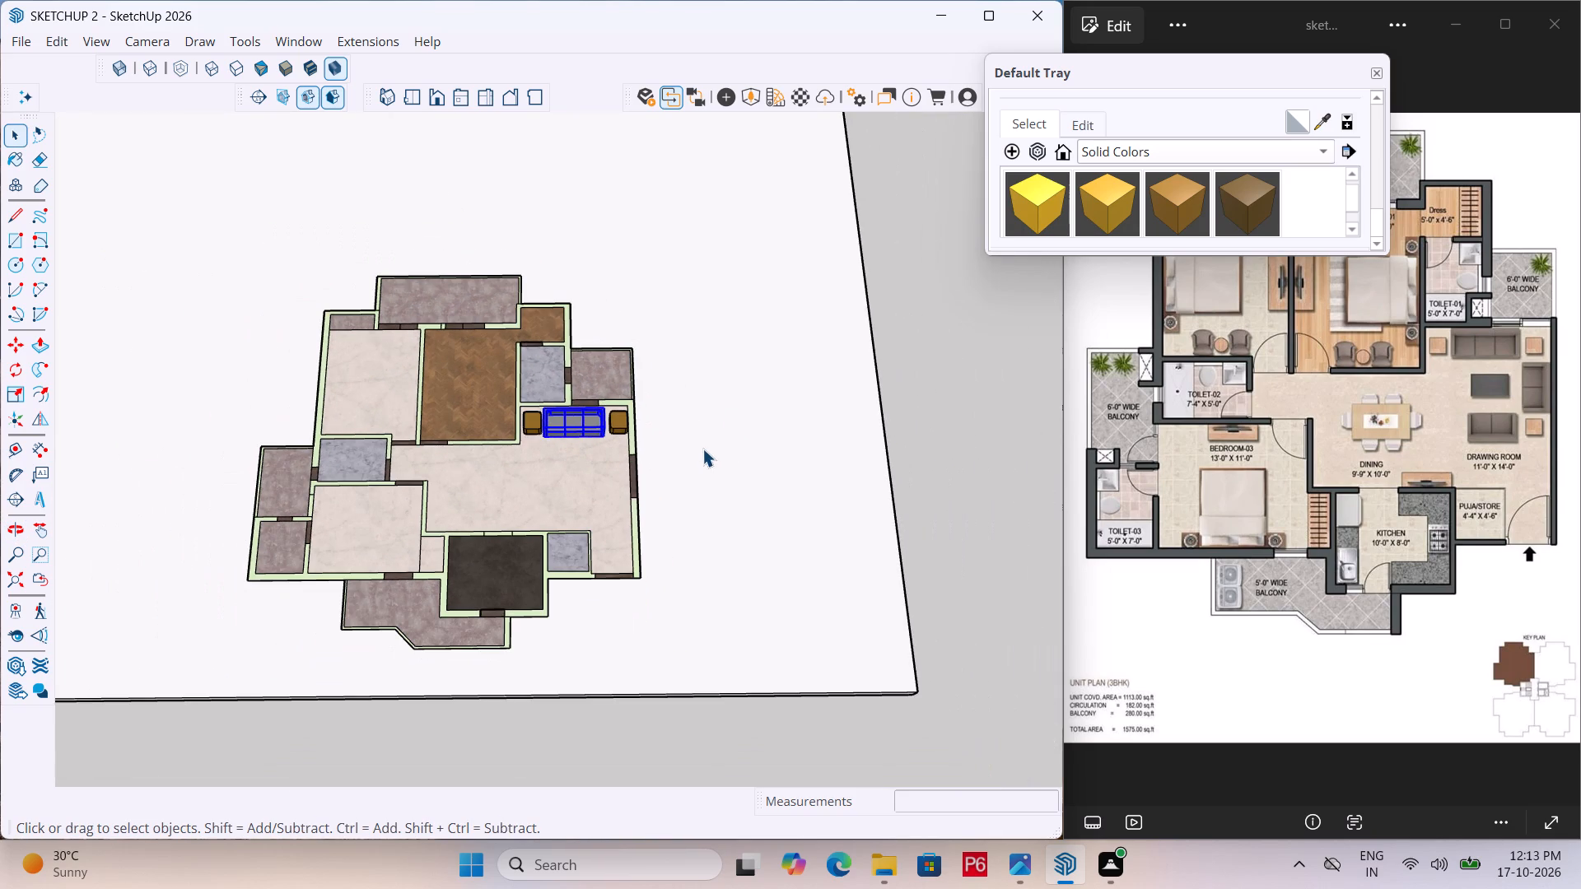
# Draw a rectangle about 1' 9 1/2" by 4' 2 1/4" on the drawing room floor, lengthwise along the outer wall beside the side table.
pyautogui.press('r')
pyautogui.scroll(3, 687, 448)
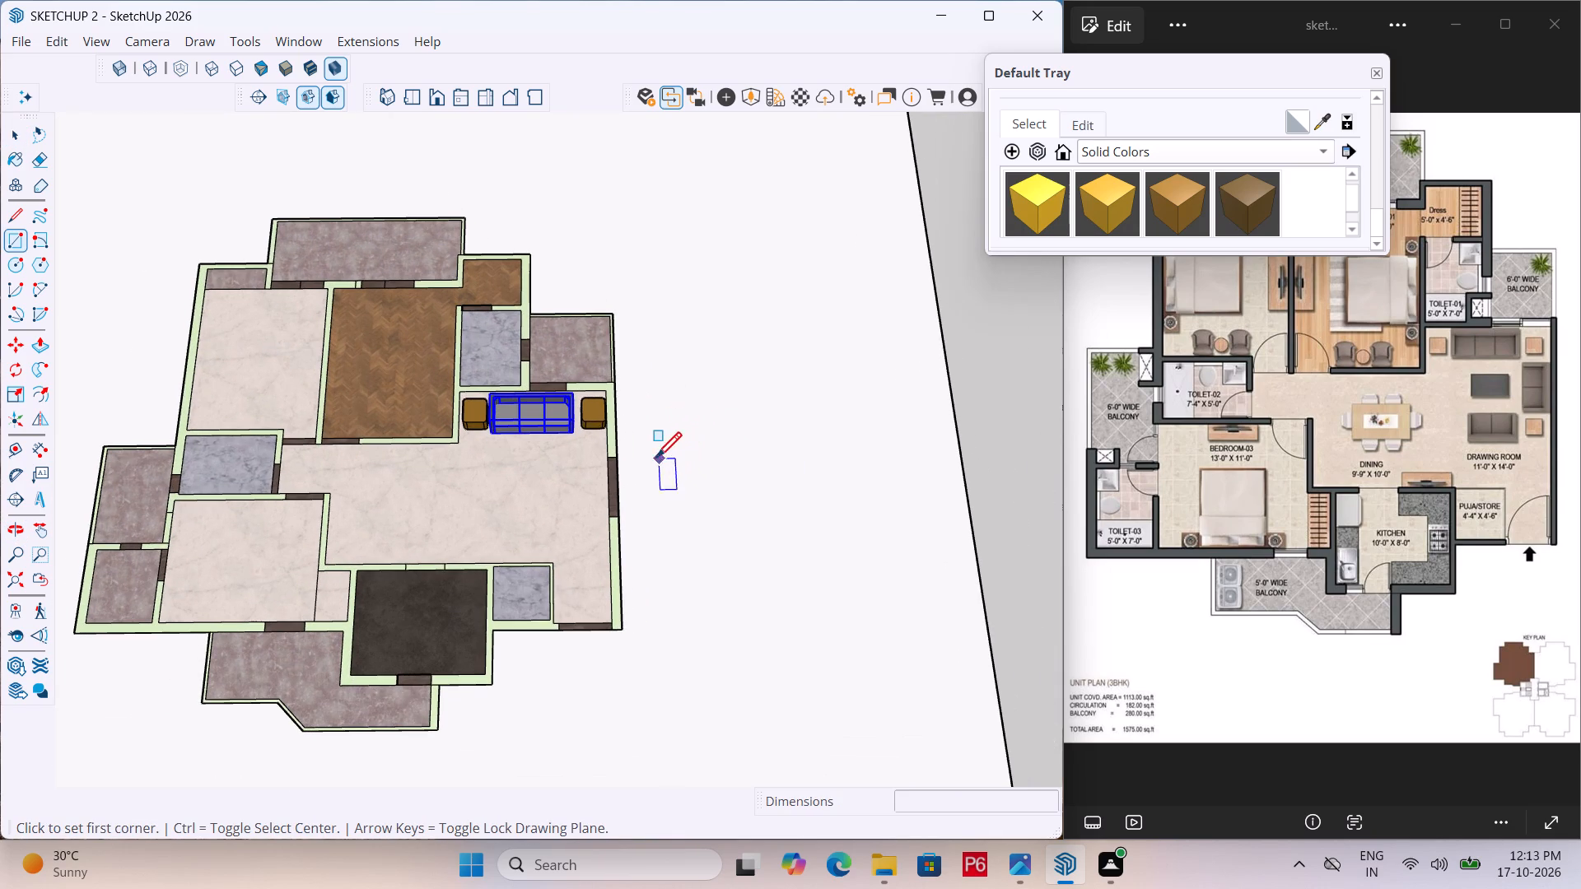
pyautogui.scroll(11, 560, 443)
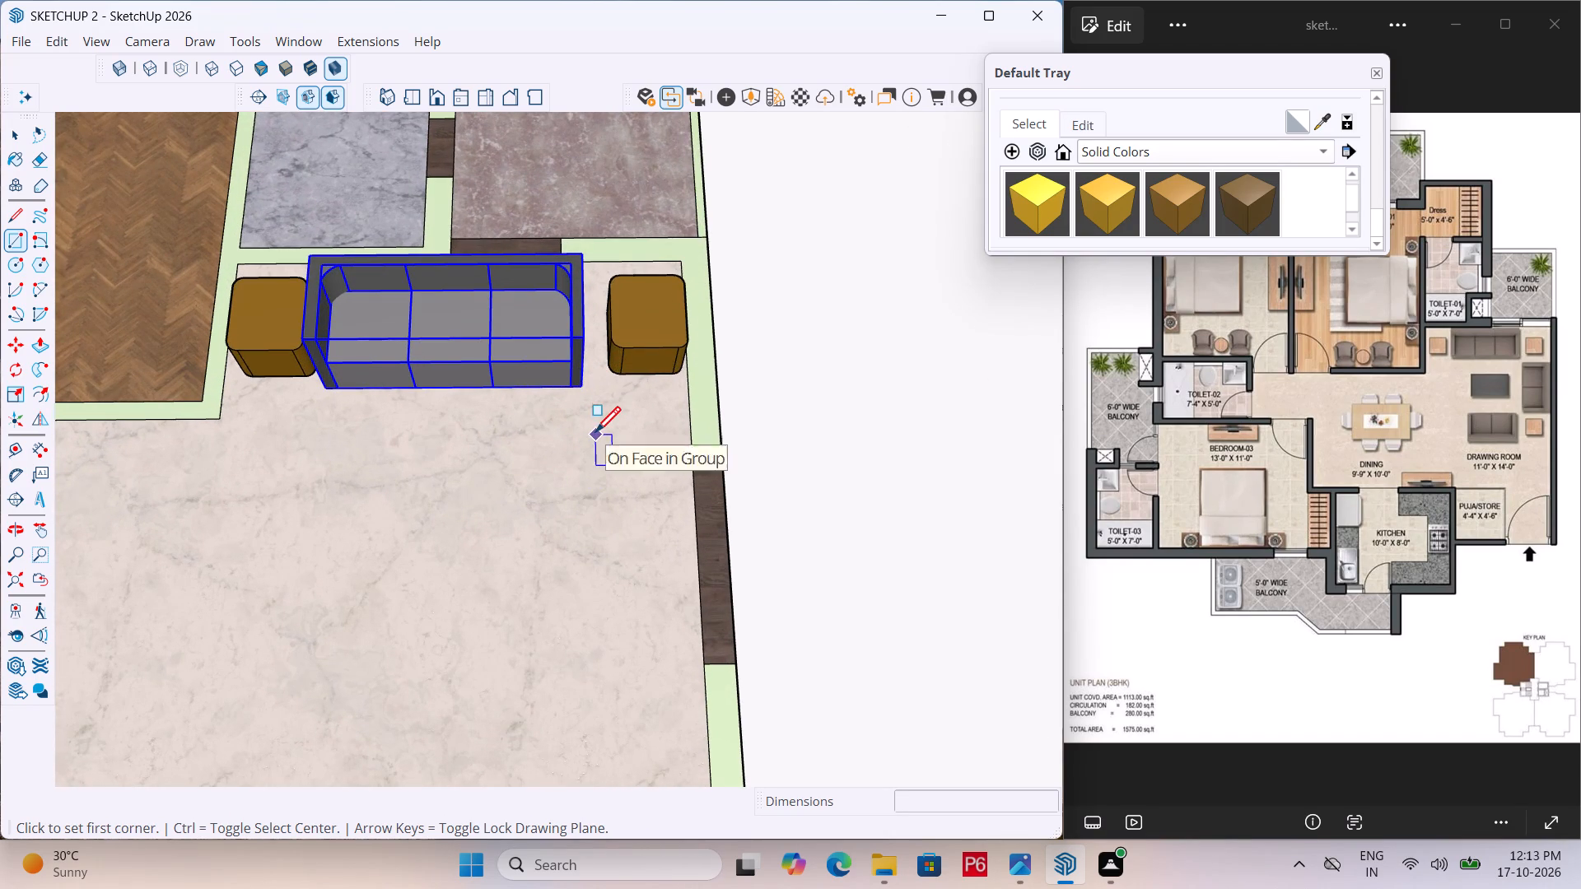
pyautogui.click(585, 427)
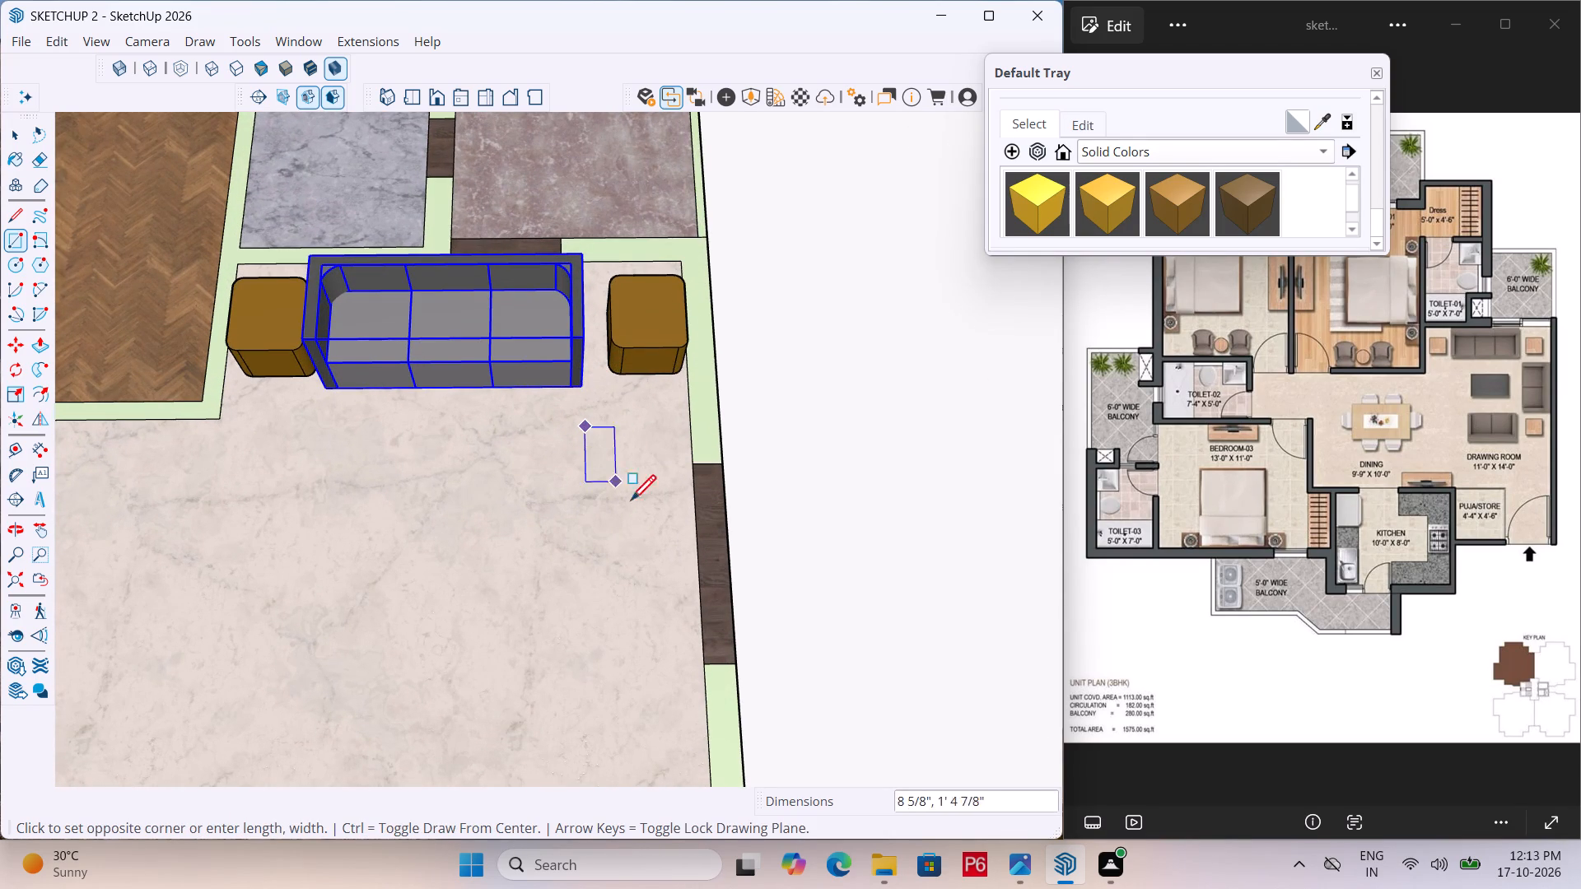
pyautogui.click(662, 588)
pyautogui.scroll(-6, 518, 467)
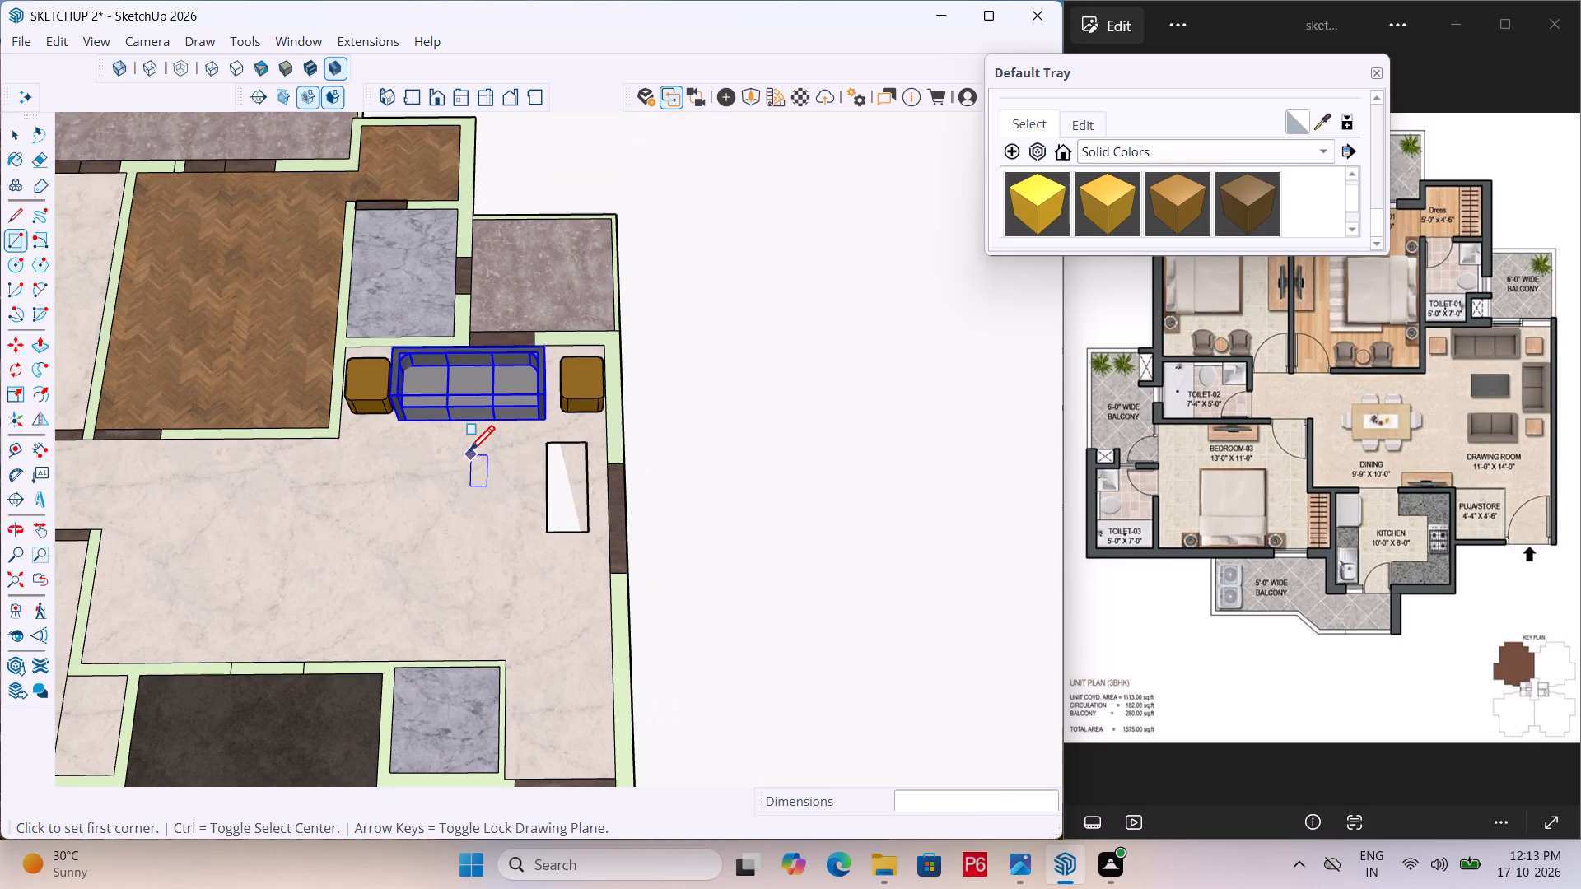
# Make the new rectangle's face and edges a group.
pyautogui.press('space')
pyautogui.moveTo(562, 508); pyautogui.dragTo(536, 557, button='middle')
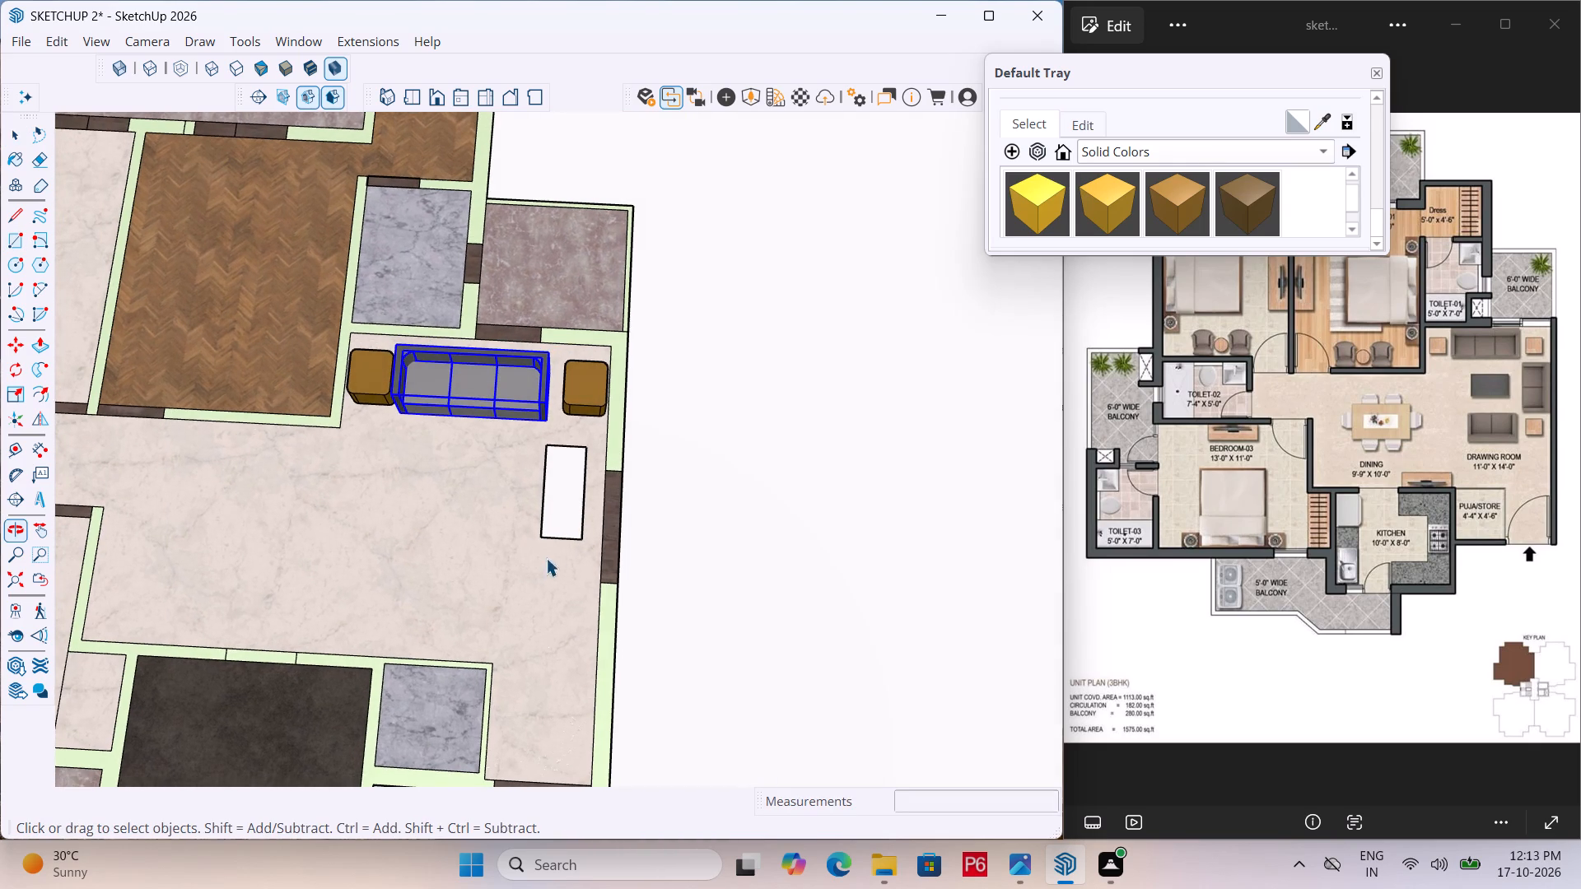
pyautogui.doubleClick(562, 502)
pyautogui.rightClick(562, 502)
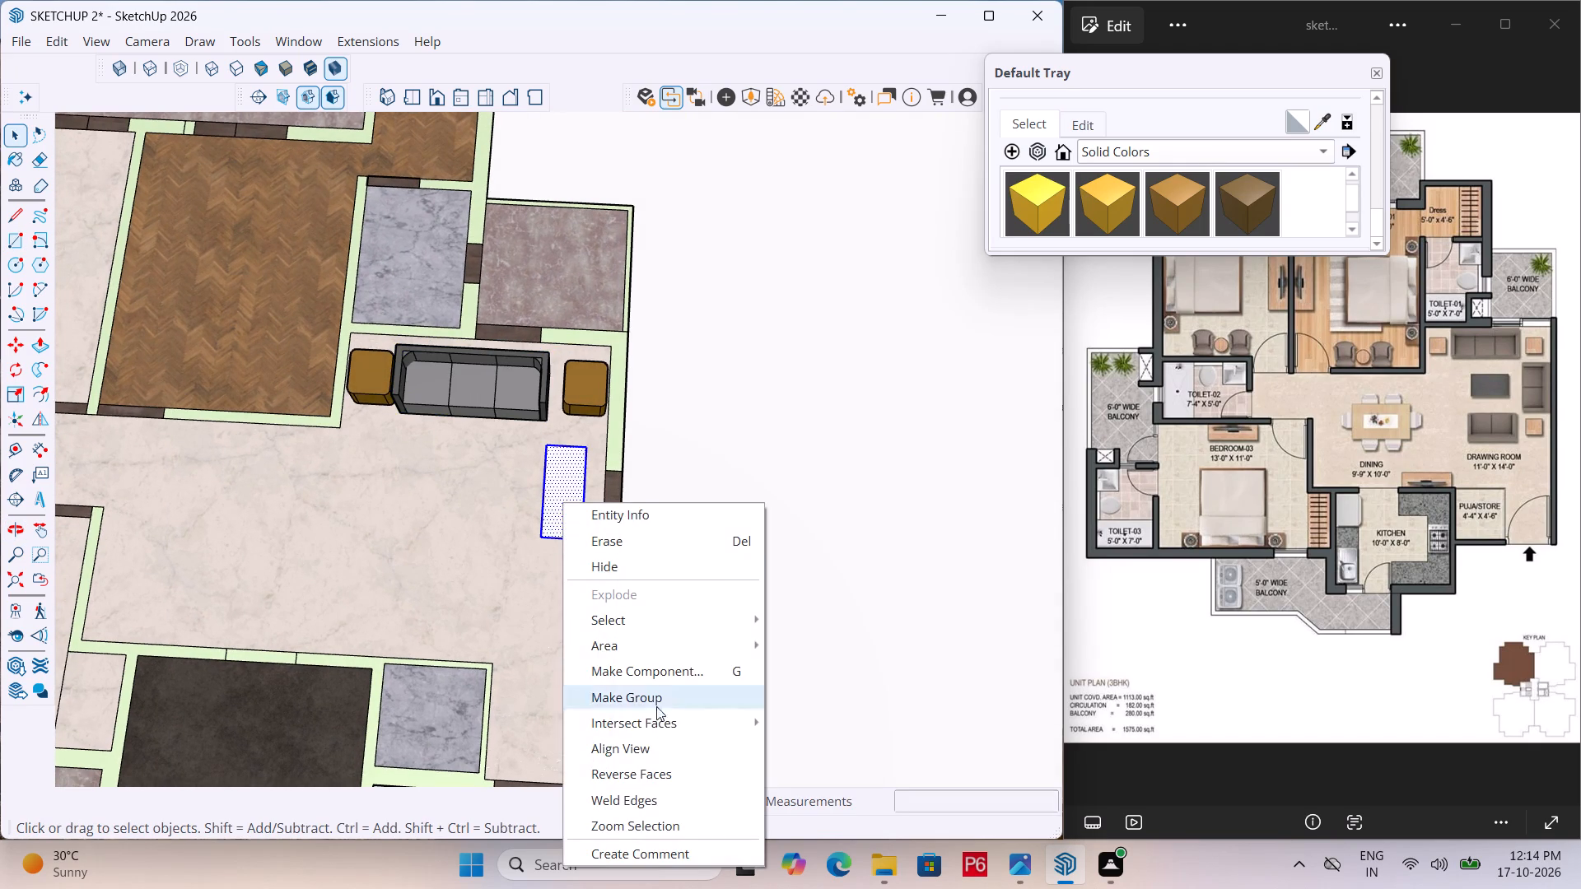
pyautogui.click(680, 691)
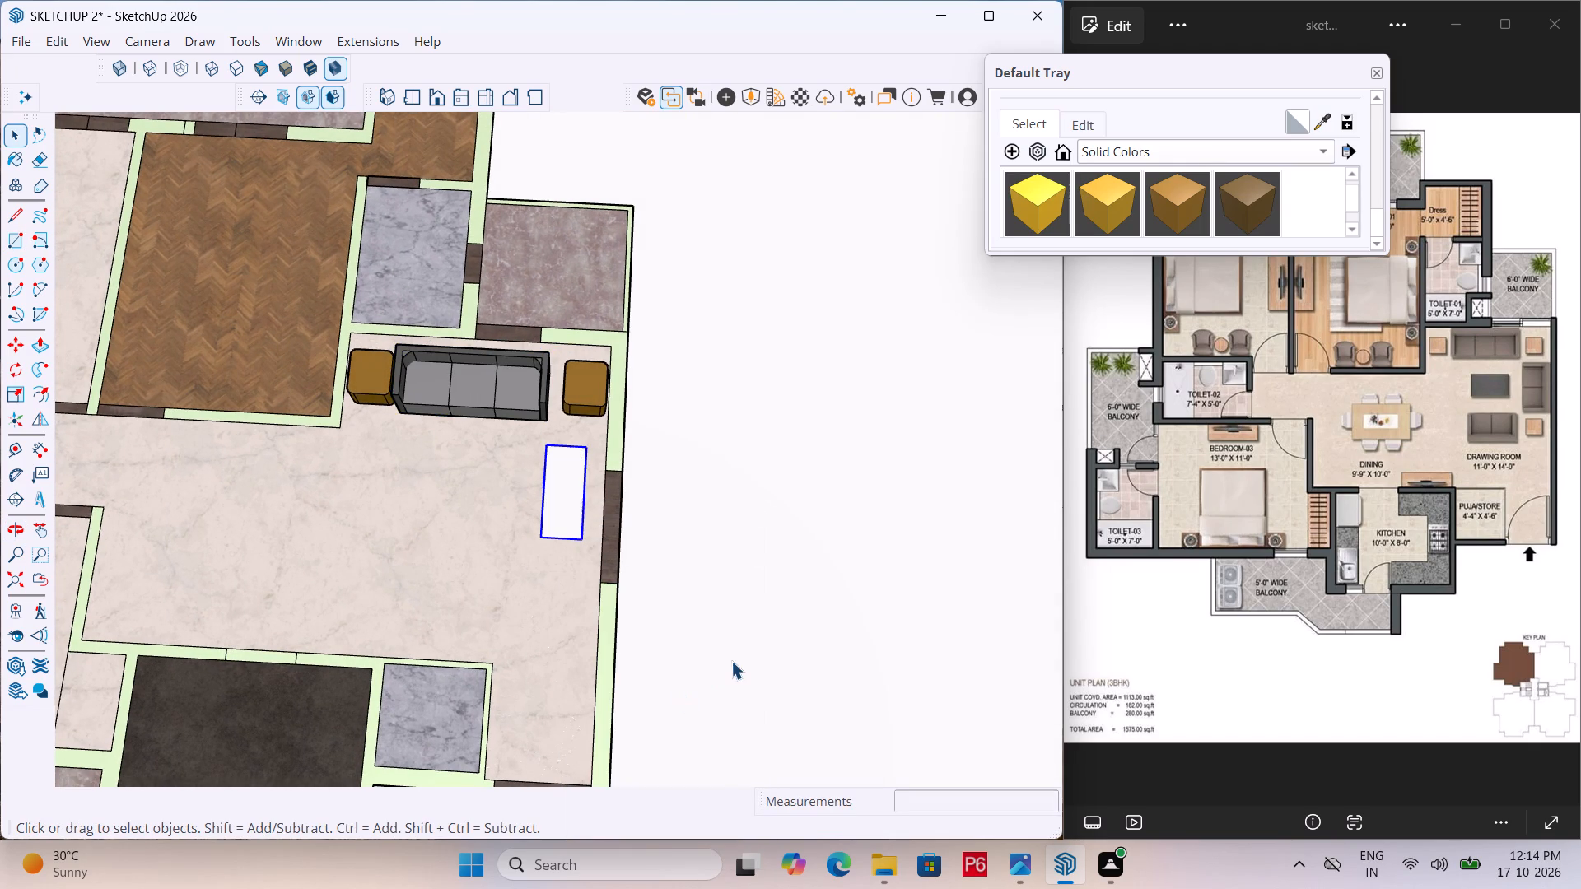
# Inside the rectangle's group, place a guide 2' from the short edge nearest the side table and another 2' beyond it.
pyautogui.moveTo(538, 435); pyautogui.dragTo(645, 365, button='middle')
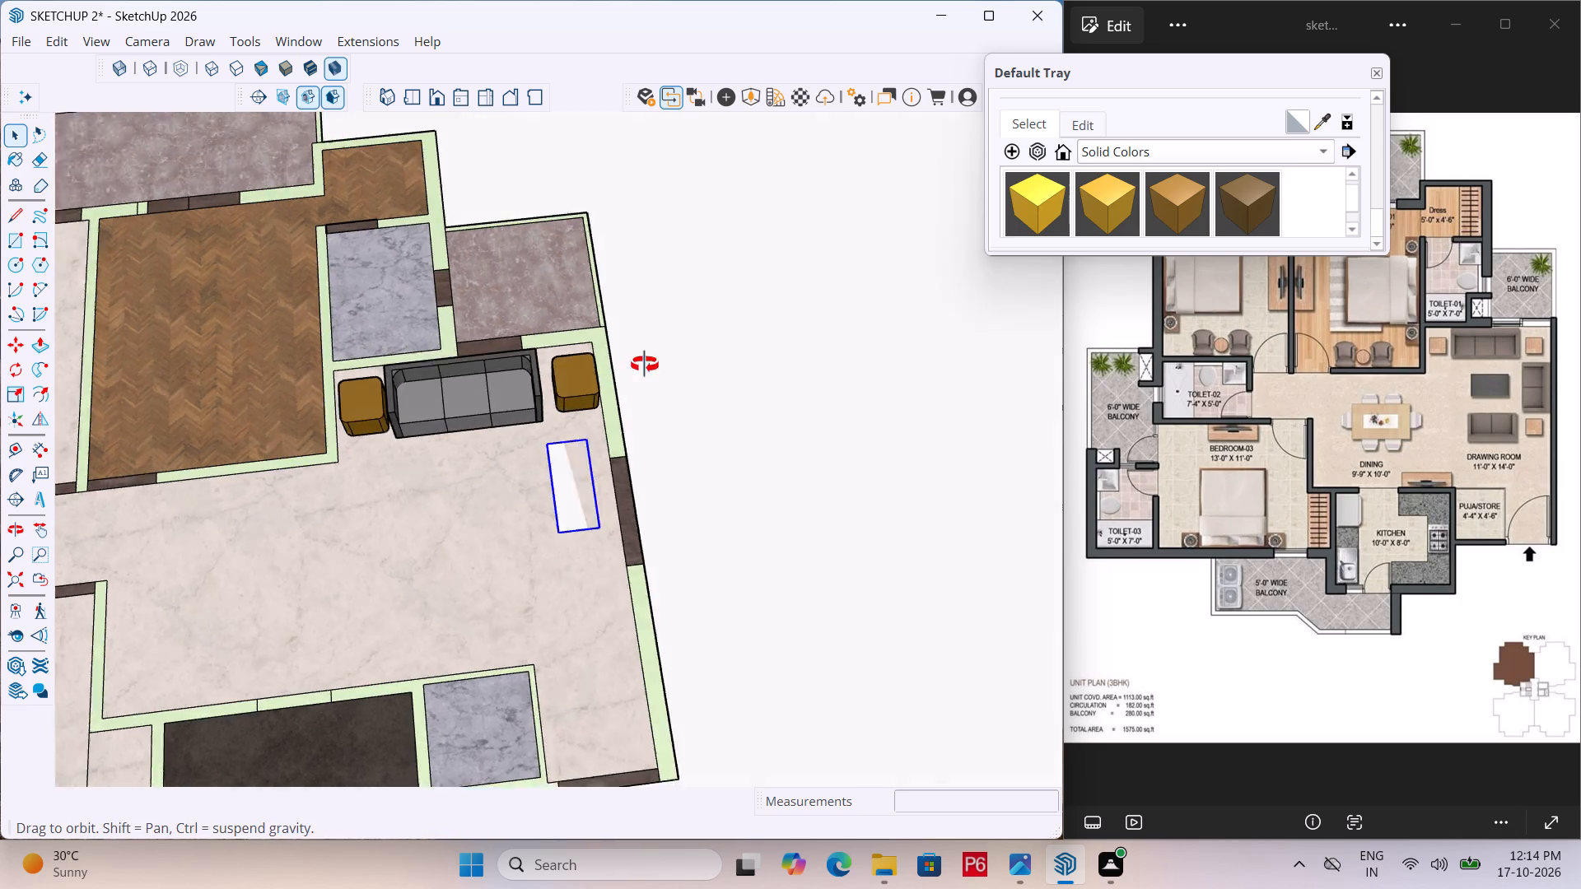
pyautogui.moveTo(645, 365); pyautogui.dragTo(699, 359, button='middle')
pyautogui.scroll(5, 571, 483)
pyautogui.doubleClick(570, 486)
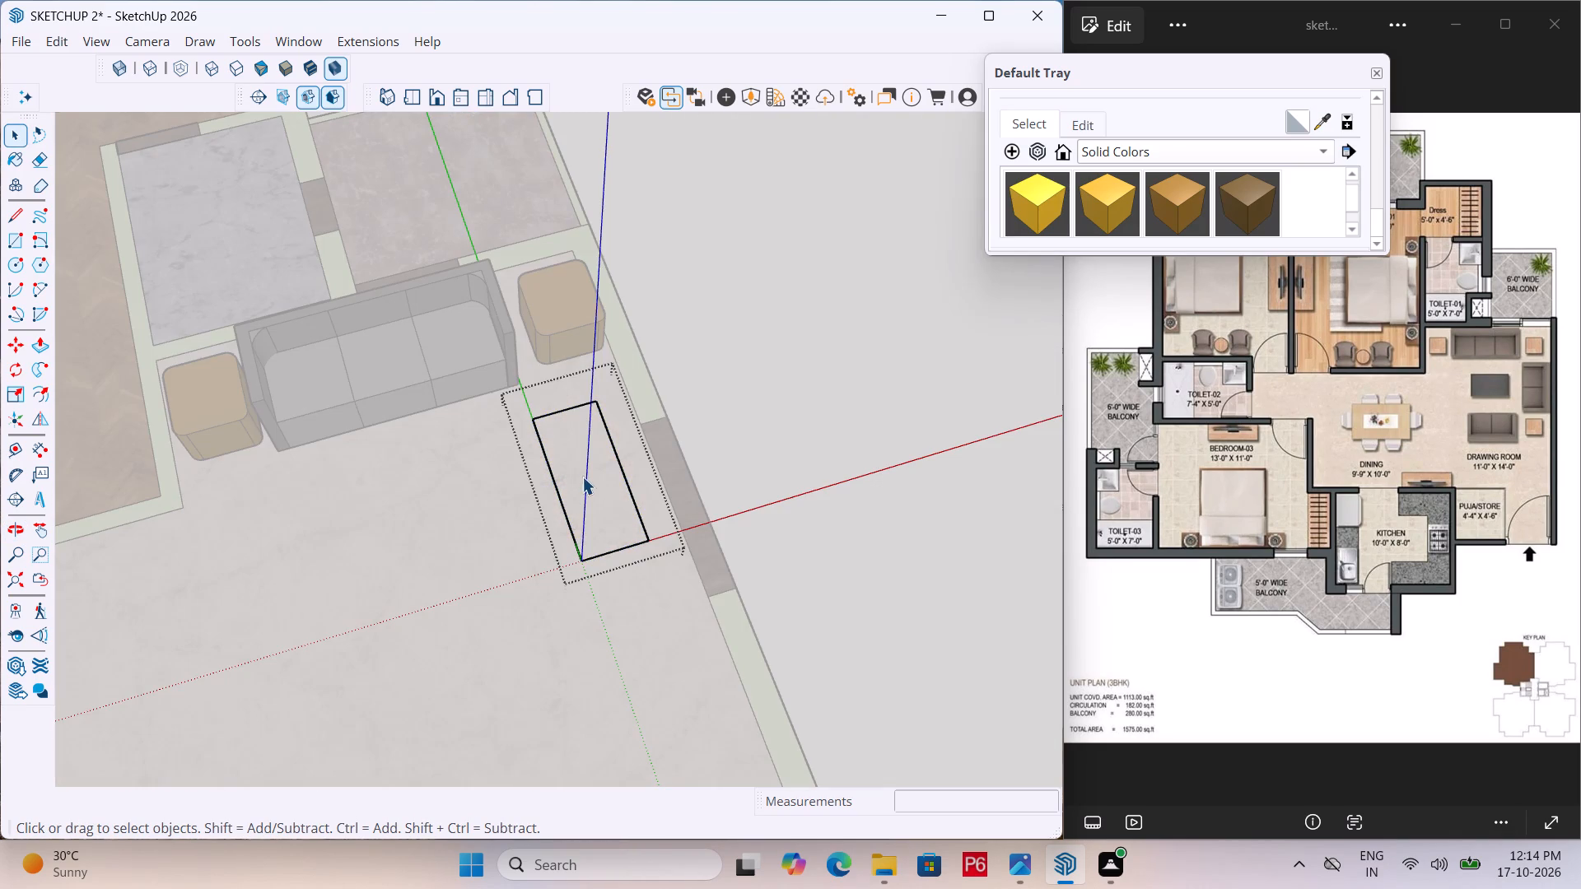
pyautogui.click(582, 477)
pyautogui.scroll(3, 562, 439)
pyautogui.press('r')
pyautogui.press('t')
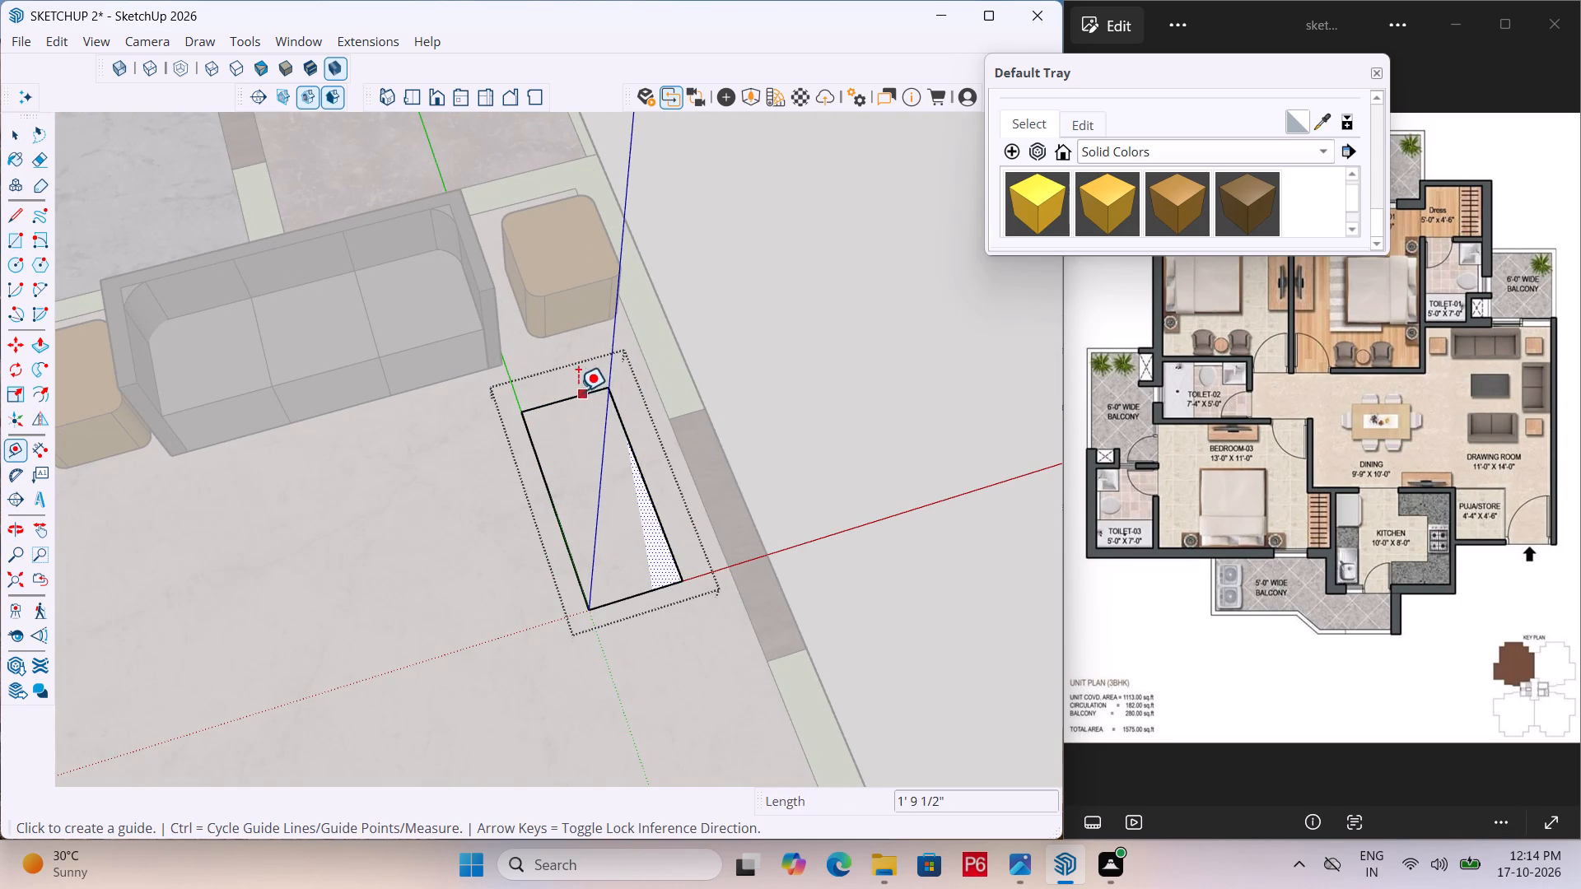
pyautogui.click(558, 400)
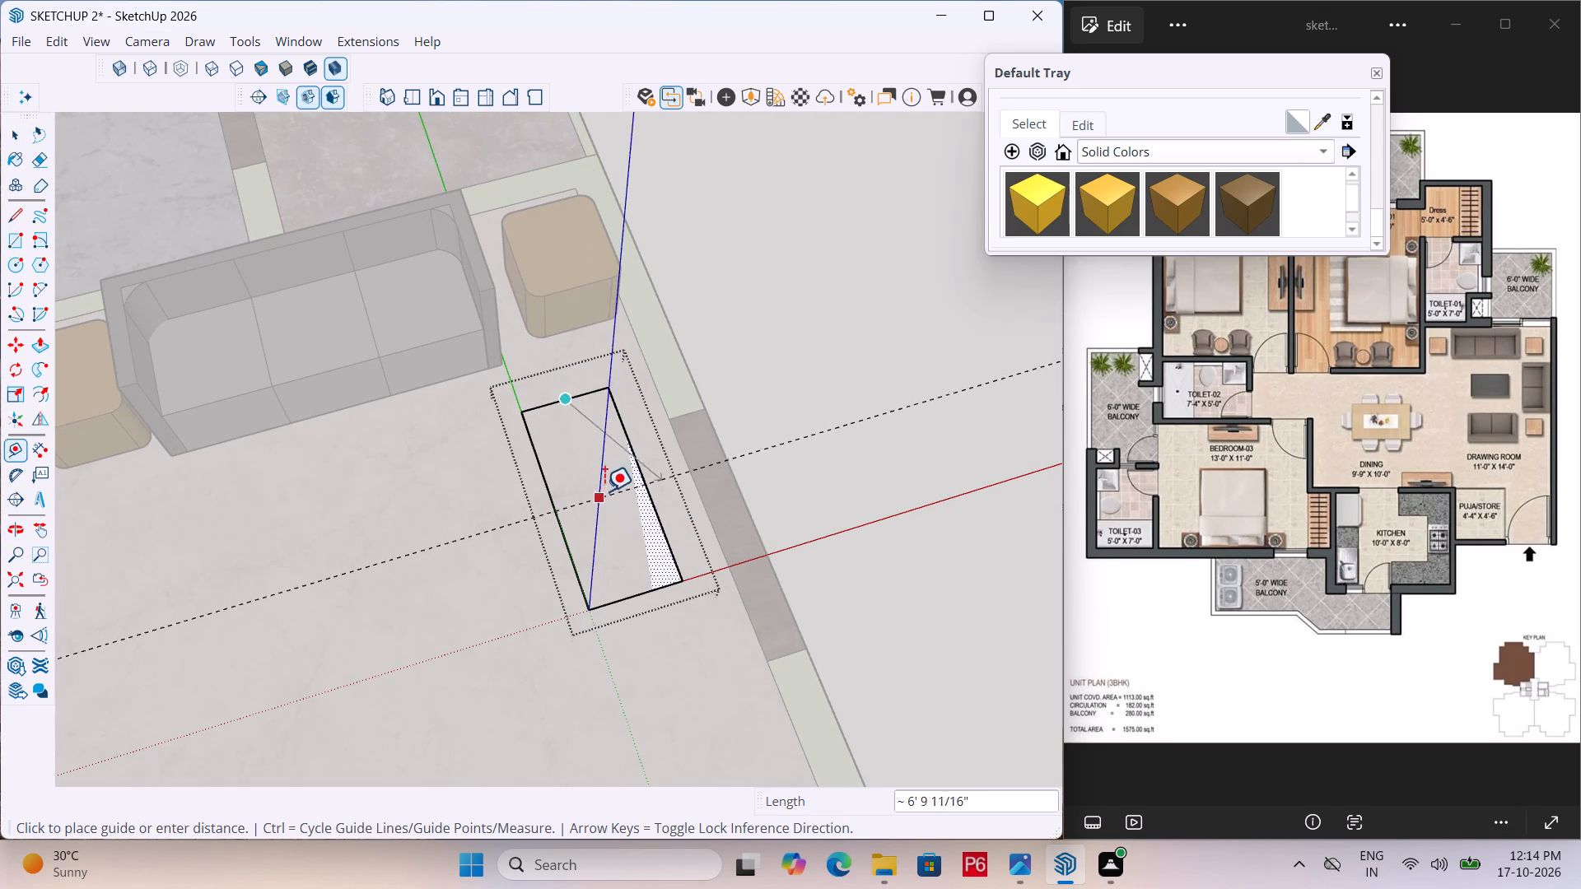
pyautogui.write("2'")
pyautogui.press('Return')
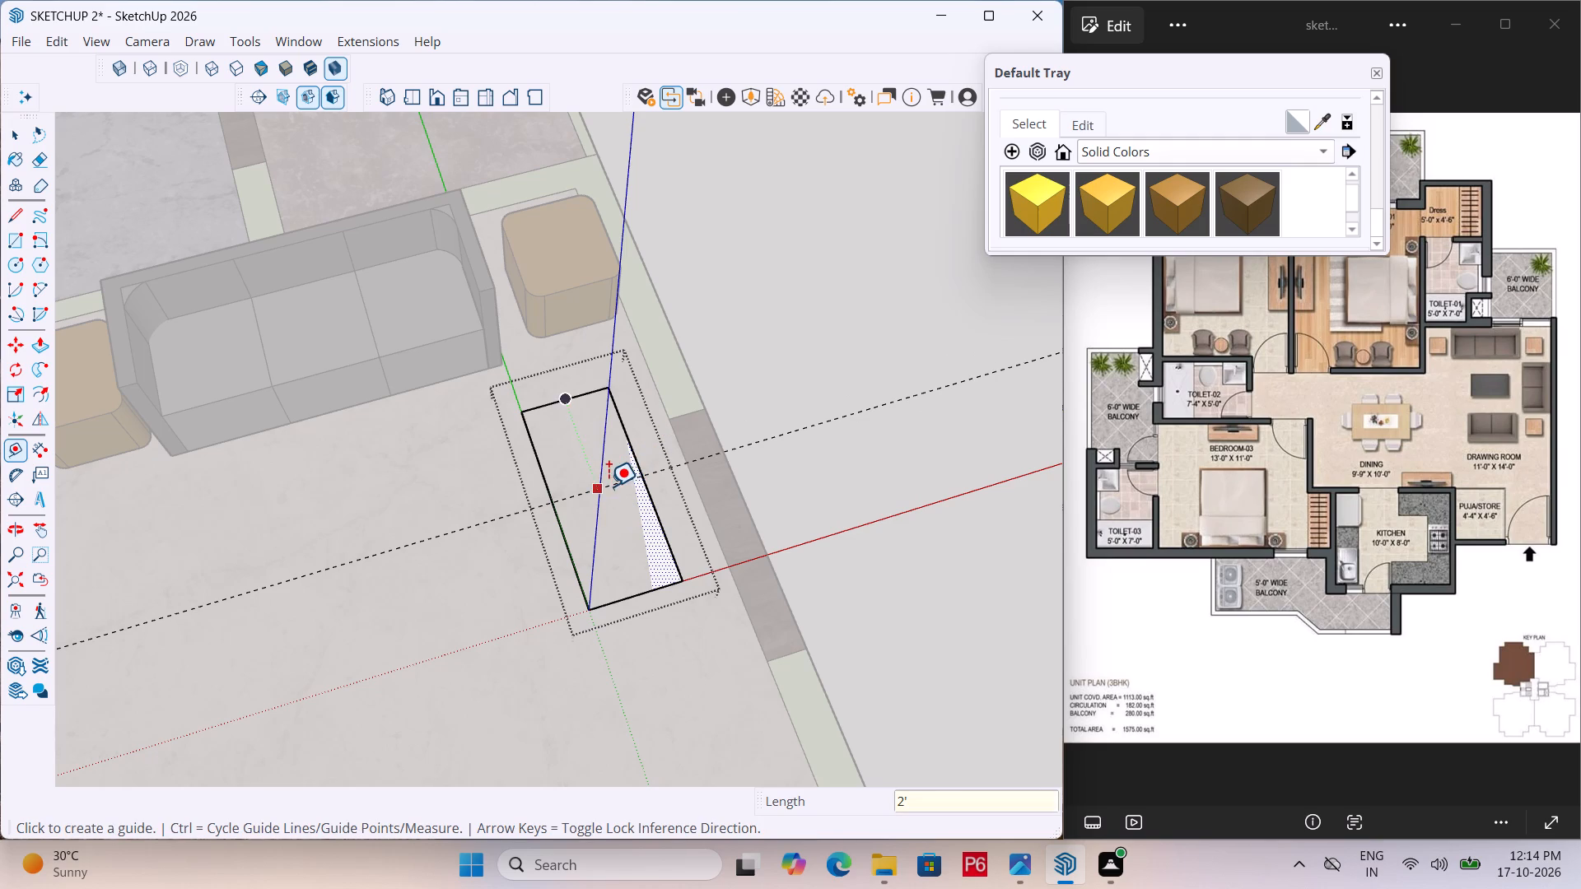
pyautogui.click(615, 486)
pyautogui.write("2'")
pyautogui.press('Return')
pyautogui.scroll(4, 621, 577)
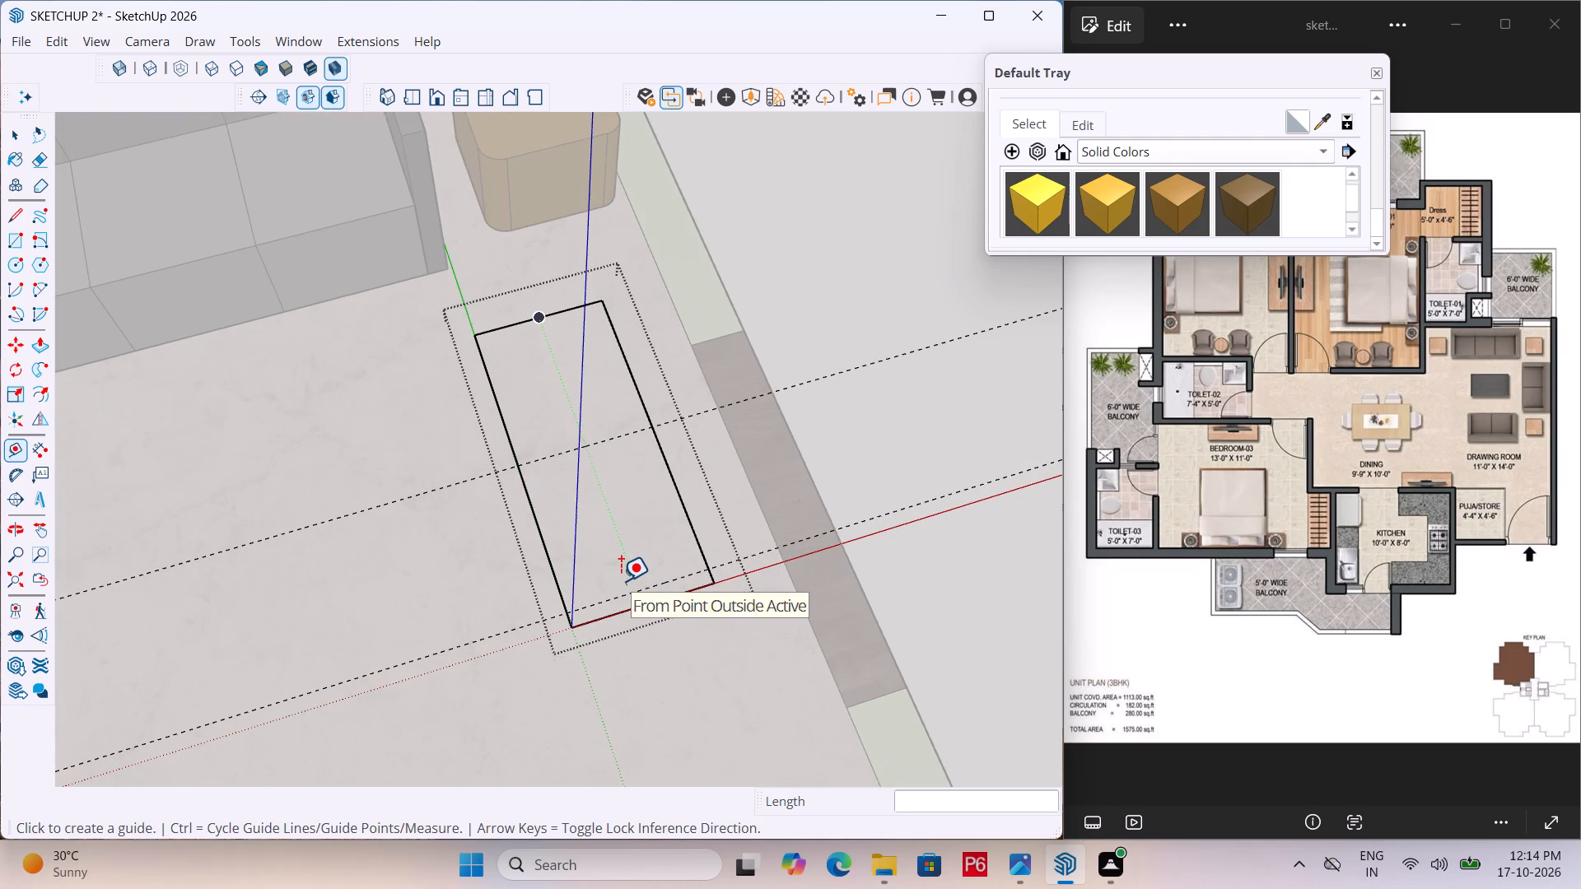
# Trim the rectangle to 4' long by drawing an edge along the farther guide and erasing the excess strip, clear both guides, and save.
pyautogui.press('l')
pyautogui.scroll(3, 605, 617)
pyautogui.moveTo(548, 617); pyautogui.dragTo(576, 610)
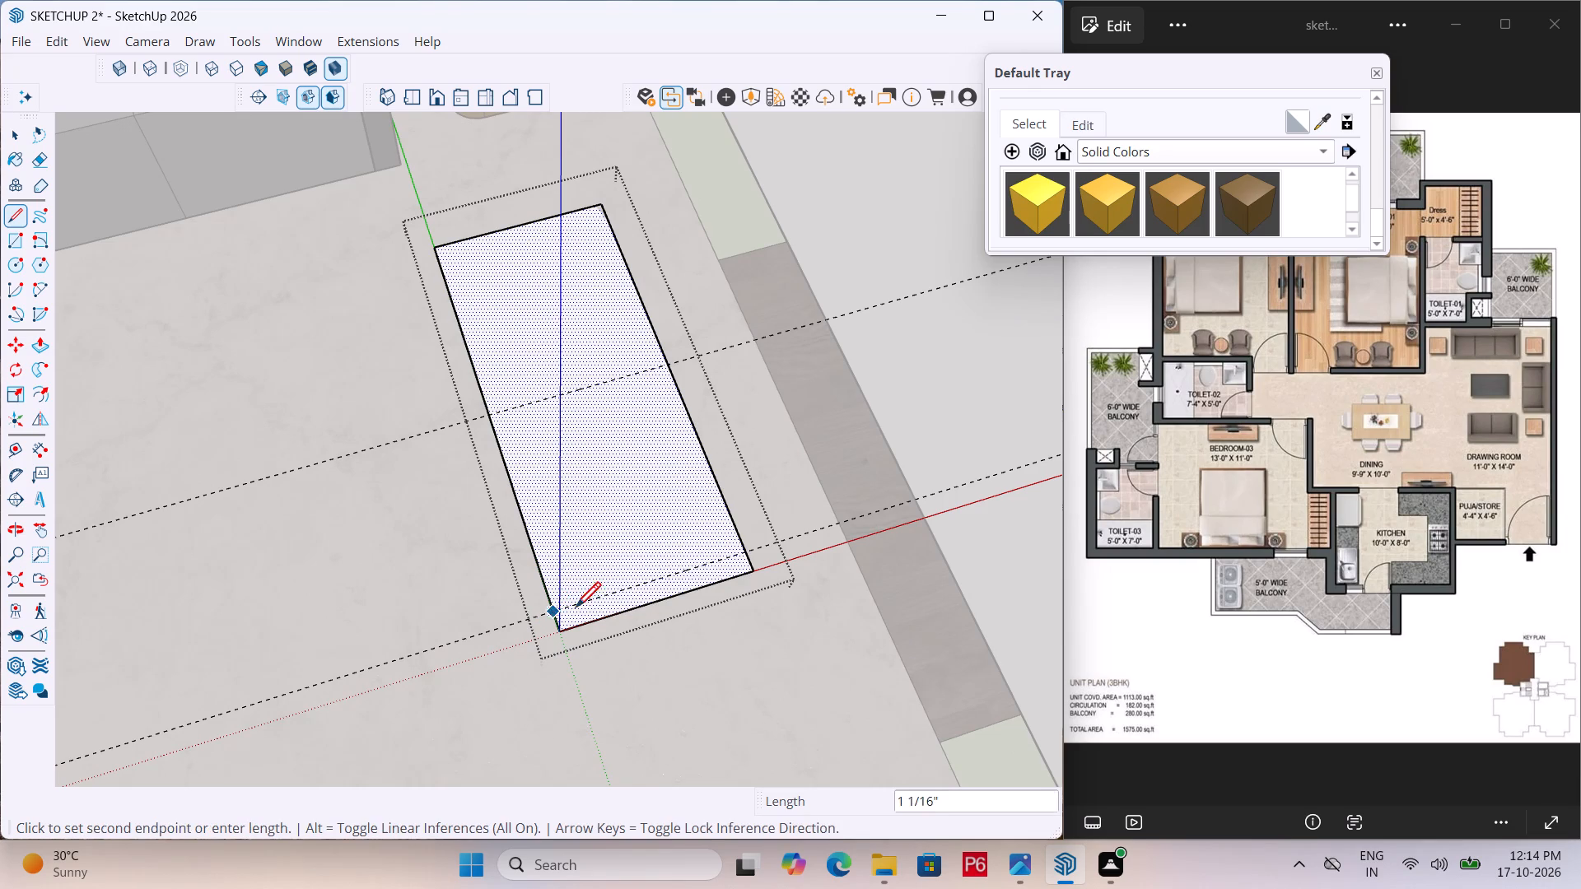
pyautogui.moveTo(576, 610); pyautogui.dragTo(570, 614)
pyautogui.click(747, 557)
pyautogui.press('e')
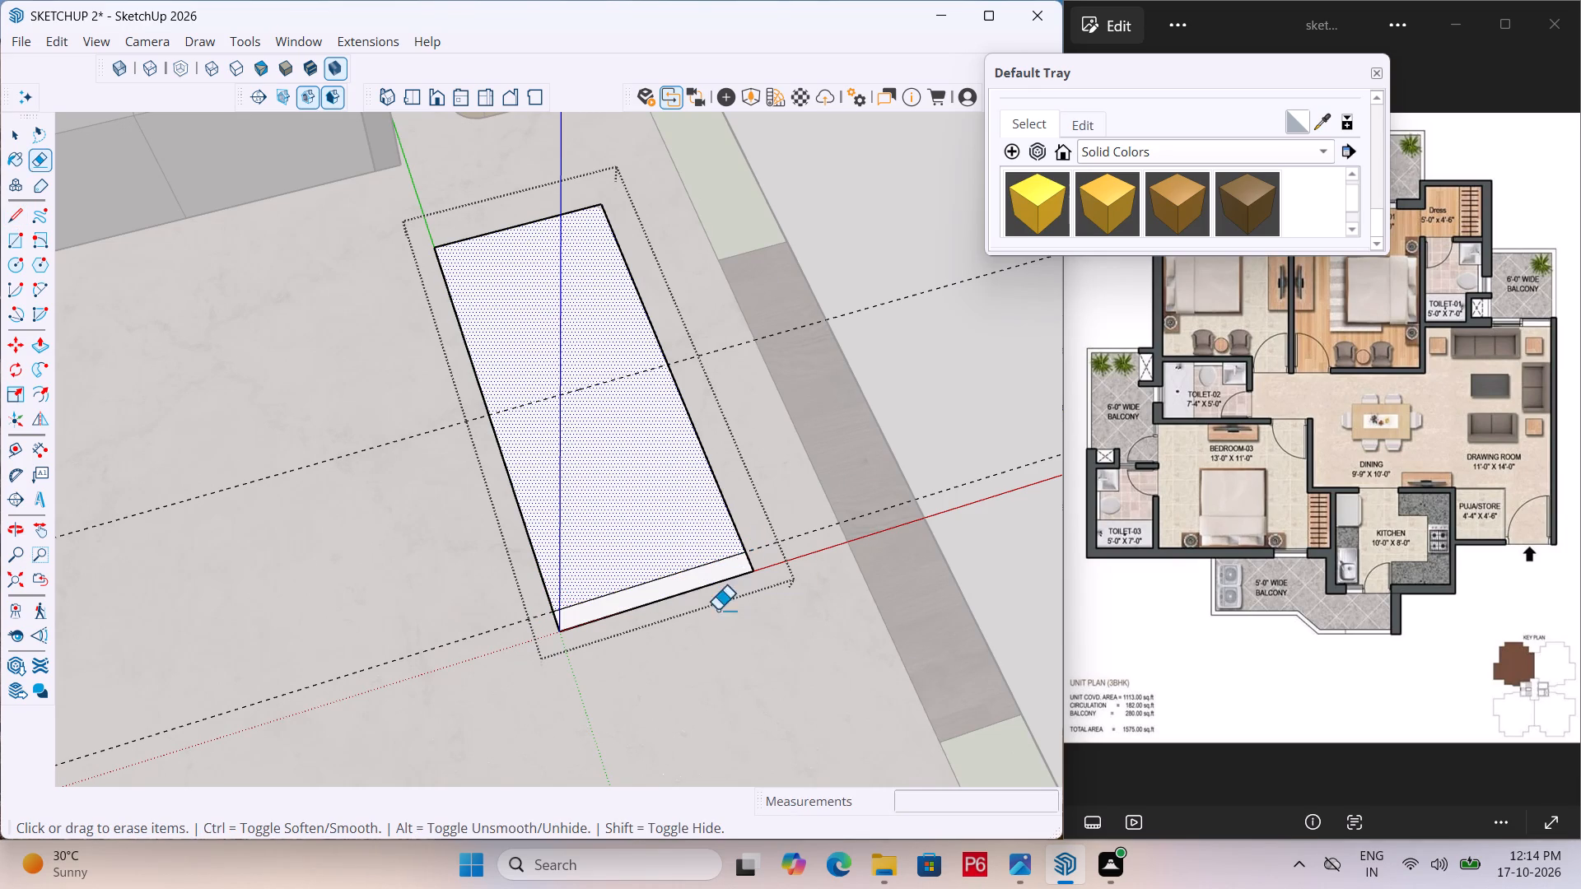
pyautogui.moveTo(727, 587); pyautogui.dragTo(737, 583)
pyautogui.click(753, 570)
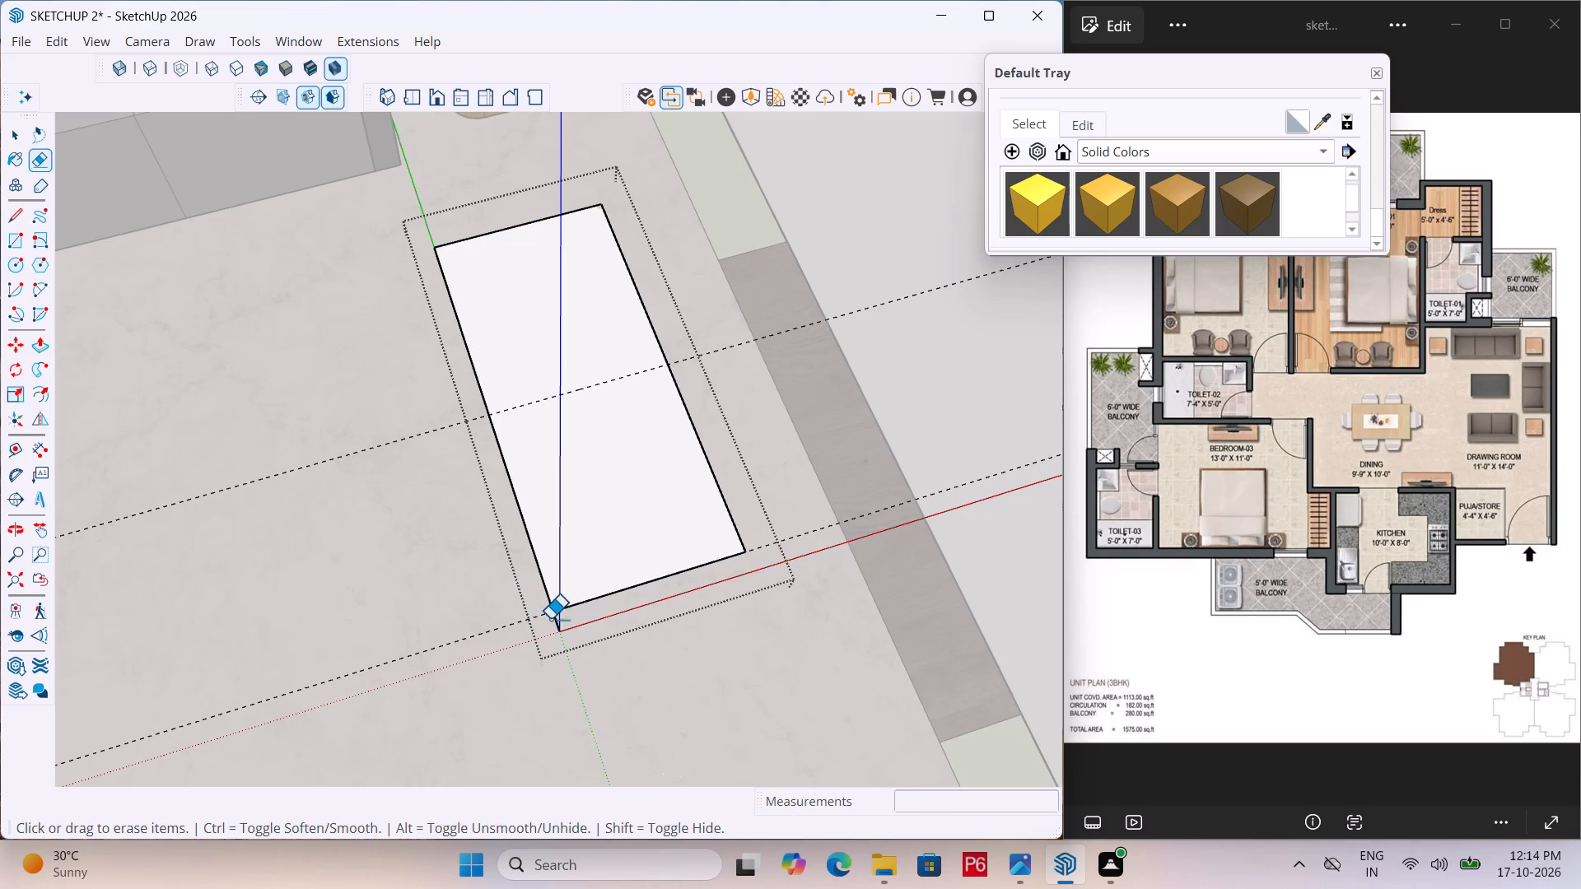
pyautogui.moveTo(553, 621); pyautogui.dragTo(562, 623)
pyautogui.moveTo(372, 400); pyautogui.dragTo(500, 633)
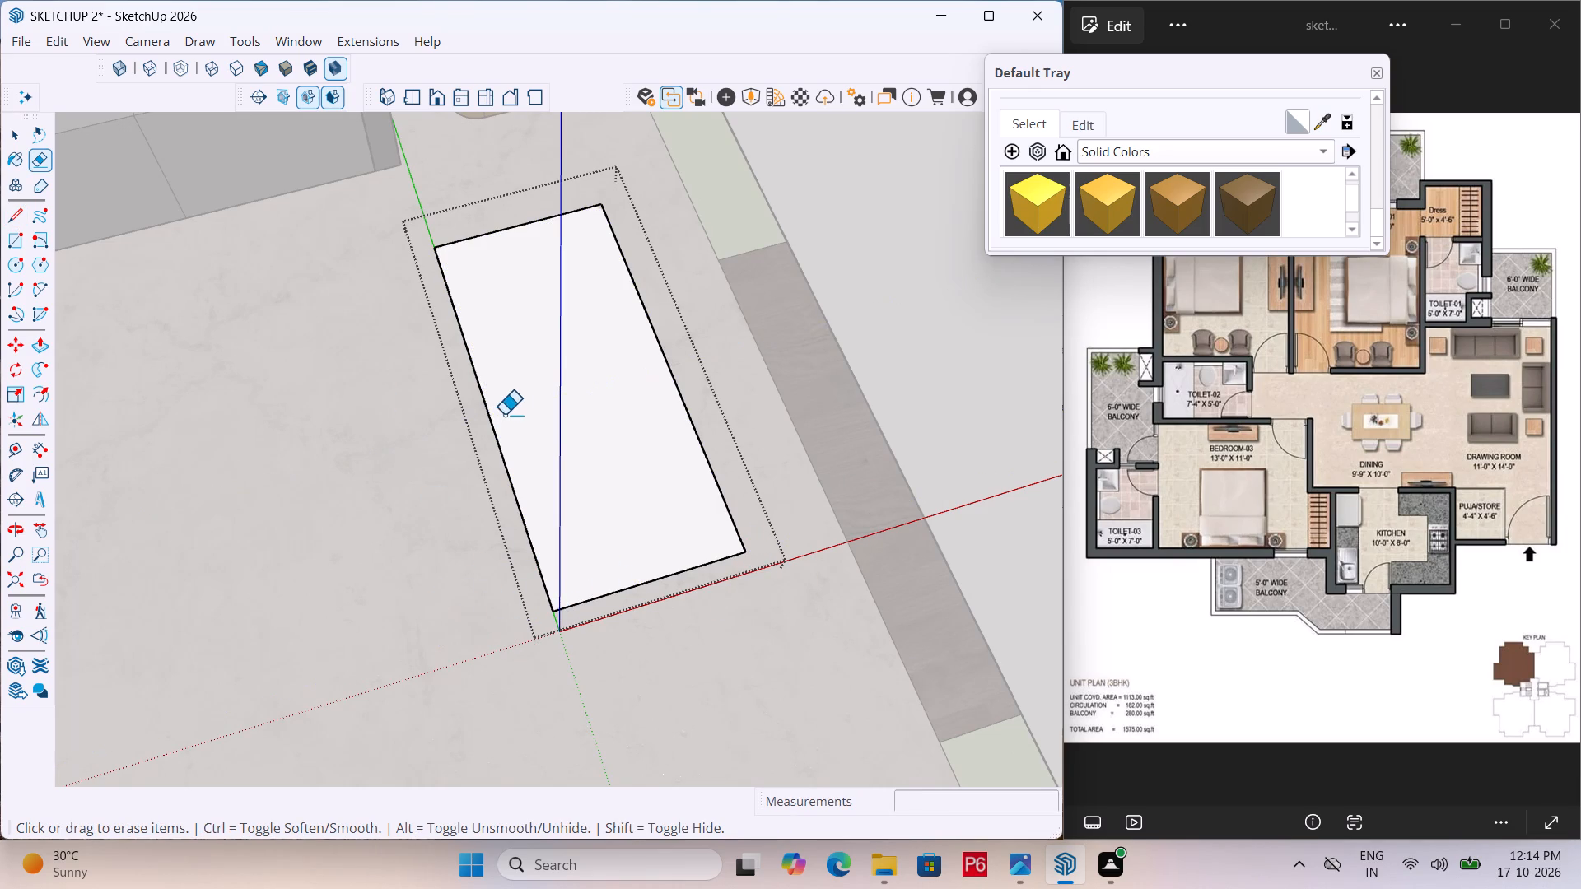
pyautogui.hotkey('ctrl', 's')
pyautogui.hotkey('ctrl', 's')
pyautogui.hotkey('ctrl', 's')
pyautogui.hotkey('ctrl', 's')
pyautogui.hotkey('ctrl', 's')
# Draw a line across the rectangle 2' from its short edge, dividing it into two equal seats, and save the model.
pyautogui.scroll(-3, 669, 449)
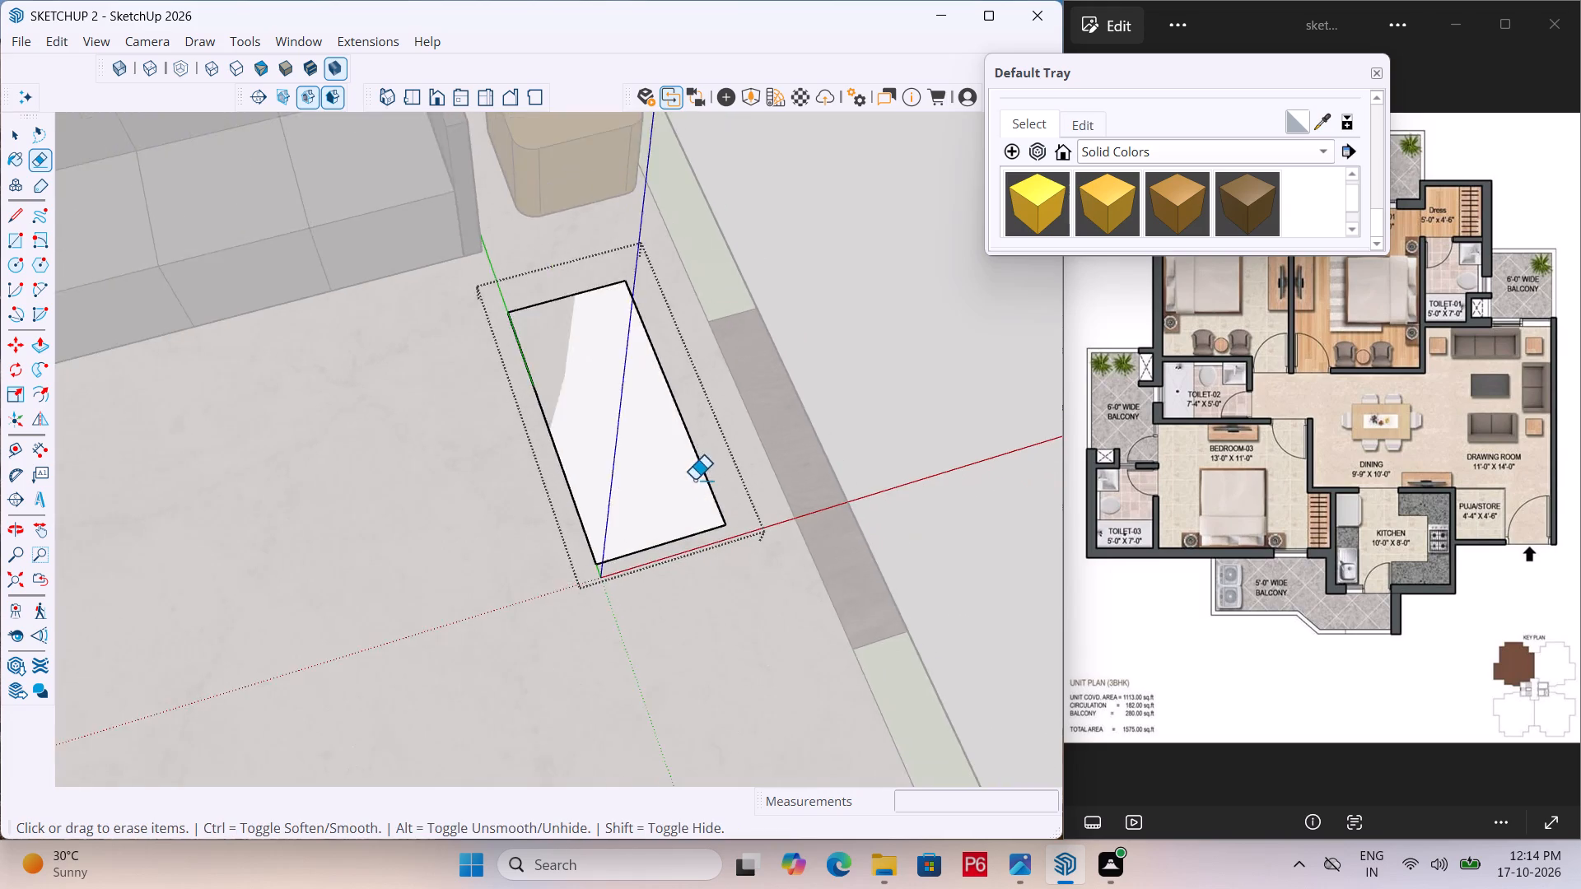
pyautogui.scroll(-3, 694, 480)
pyautogui.moveTo(564, 476); pyautogui.dragTo(783, 513, button='middle')
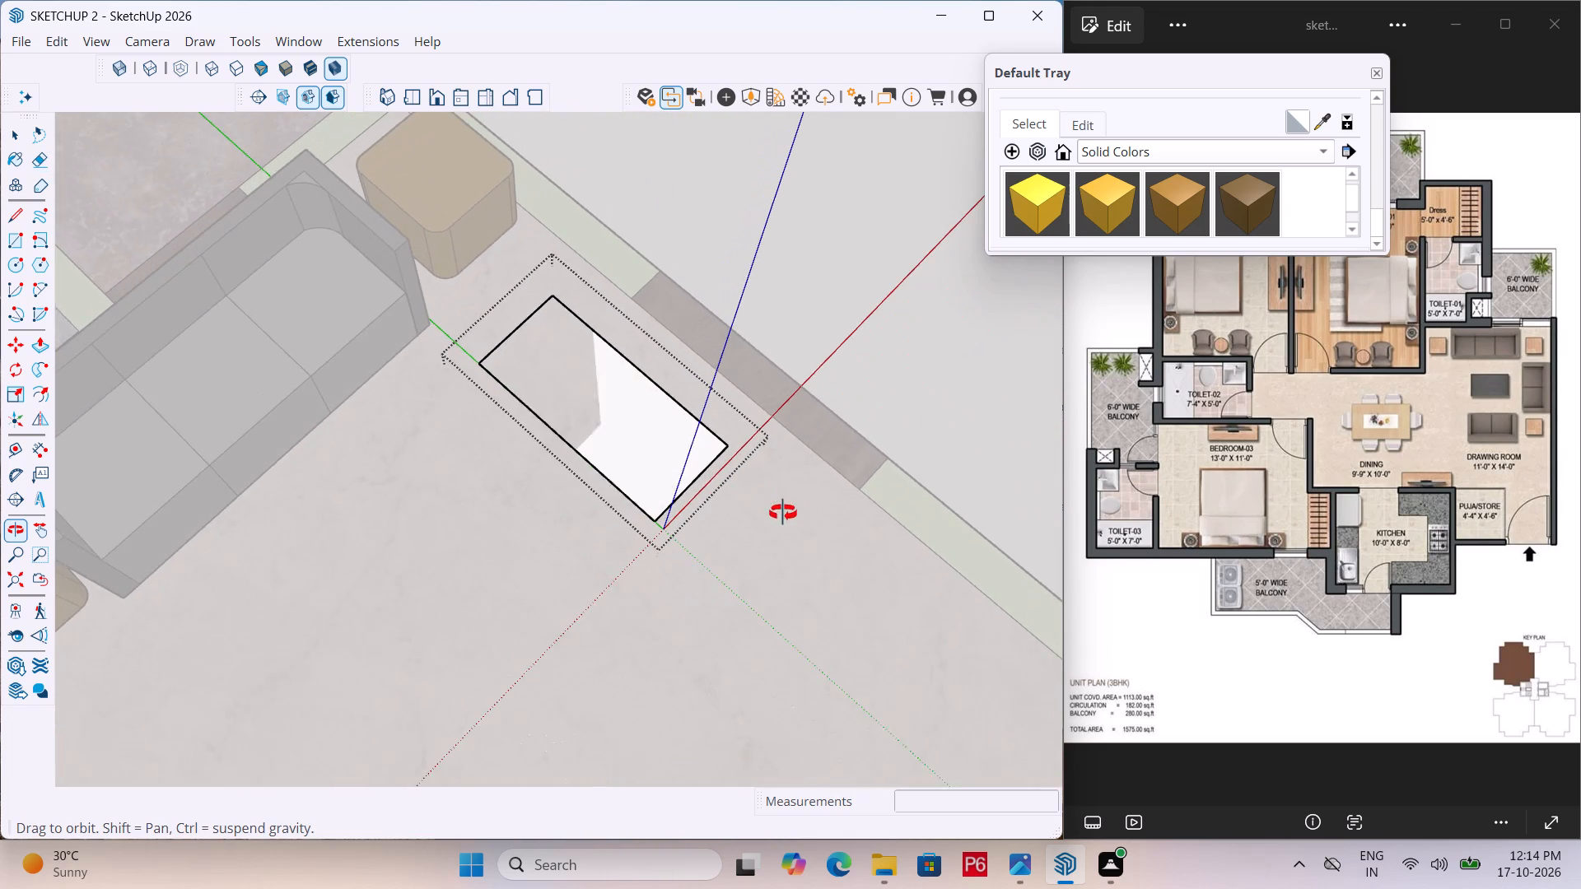
pyautogui.moveTo(783, 513); pyautogui.dragTo(784, 512, button='middle')
pyautogui.scroll(3, 564, 440)
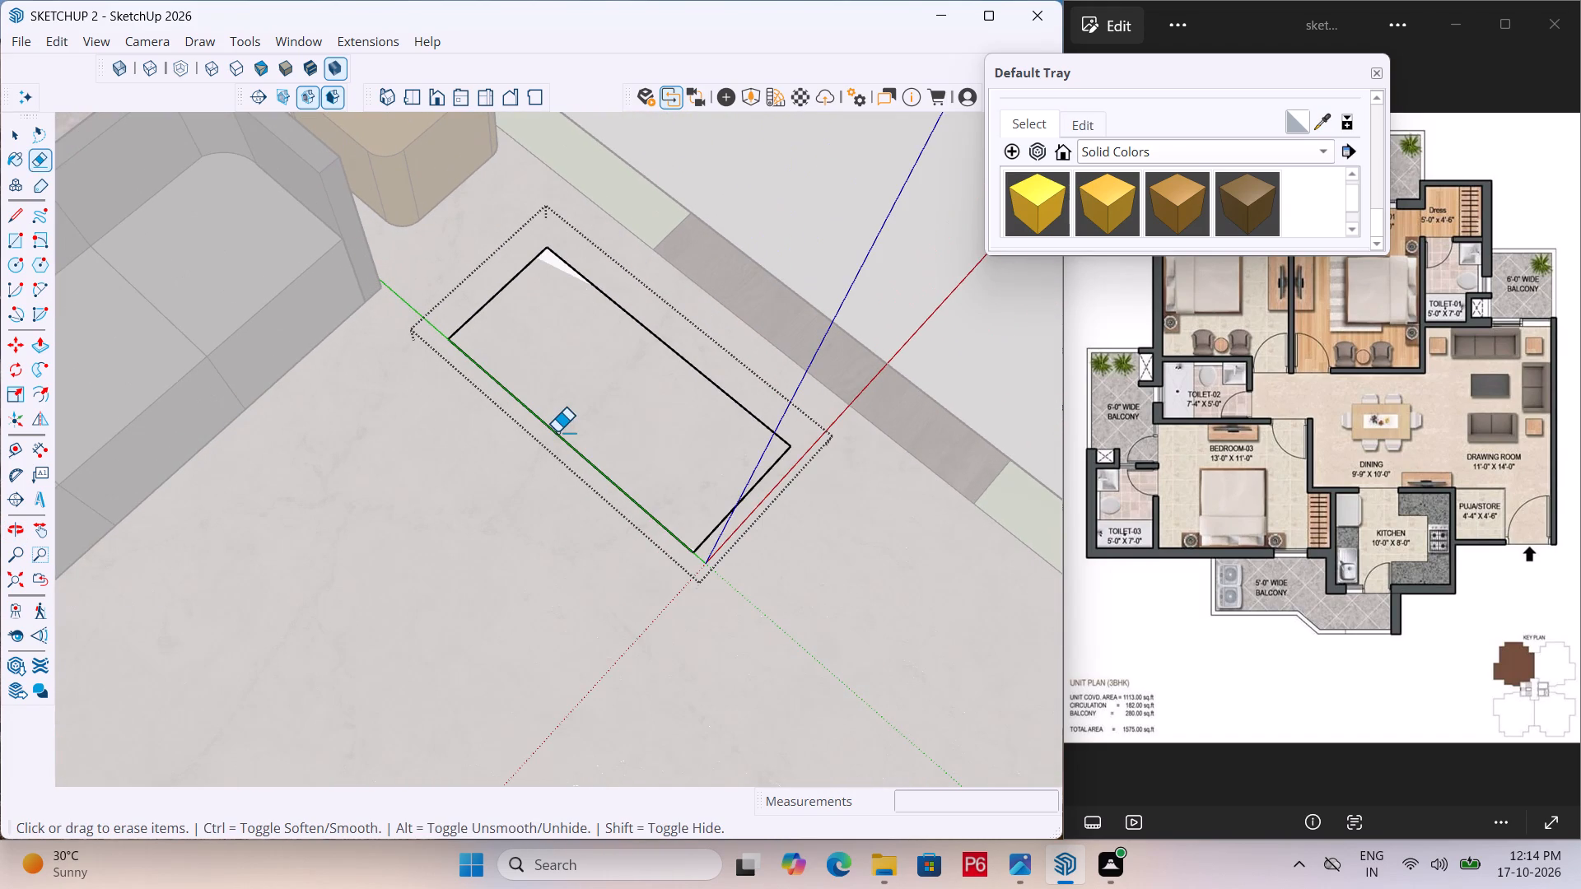
pyautogui.press('t')
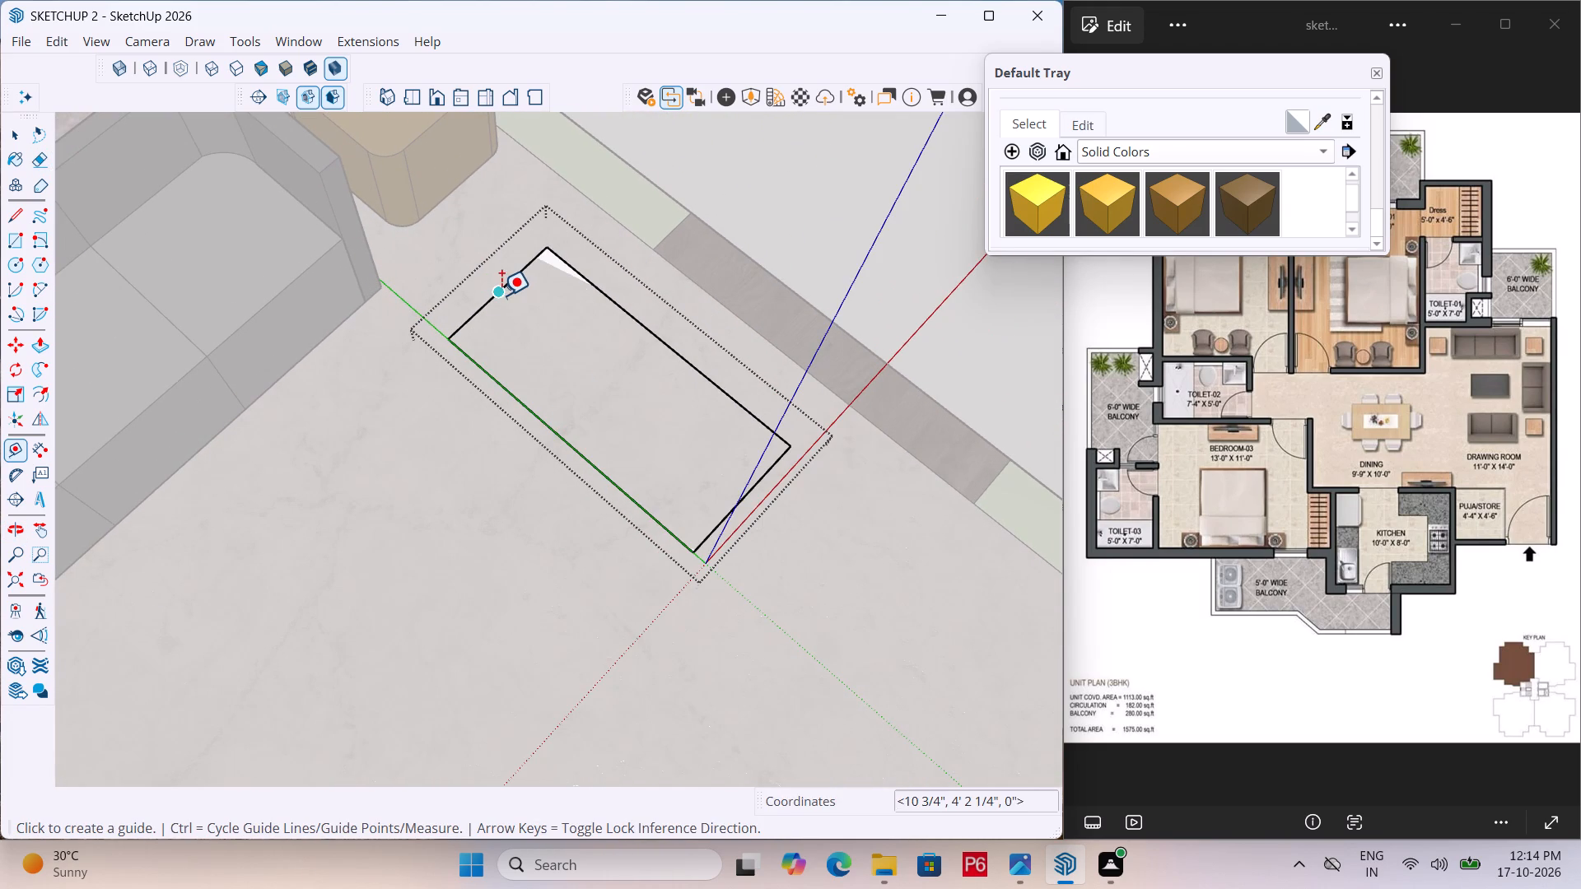
pyautogui.click(501, 296)
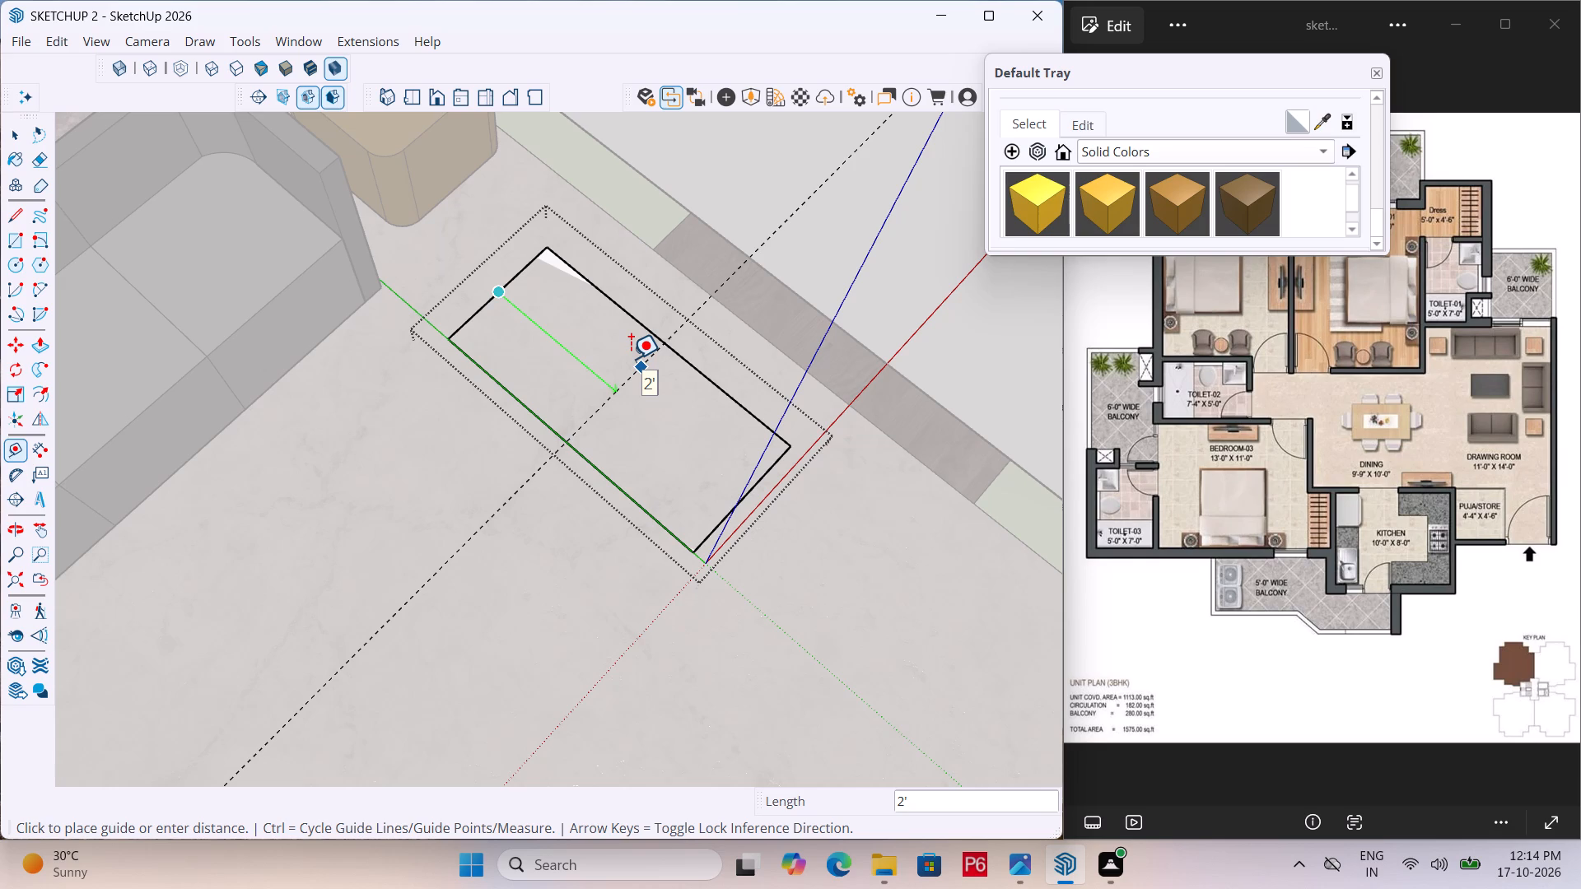
pyautogui.press('l')
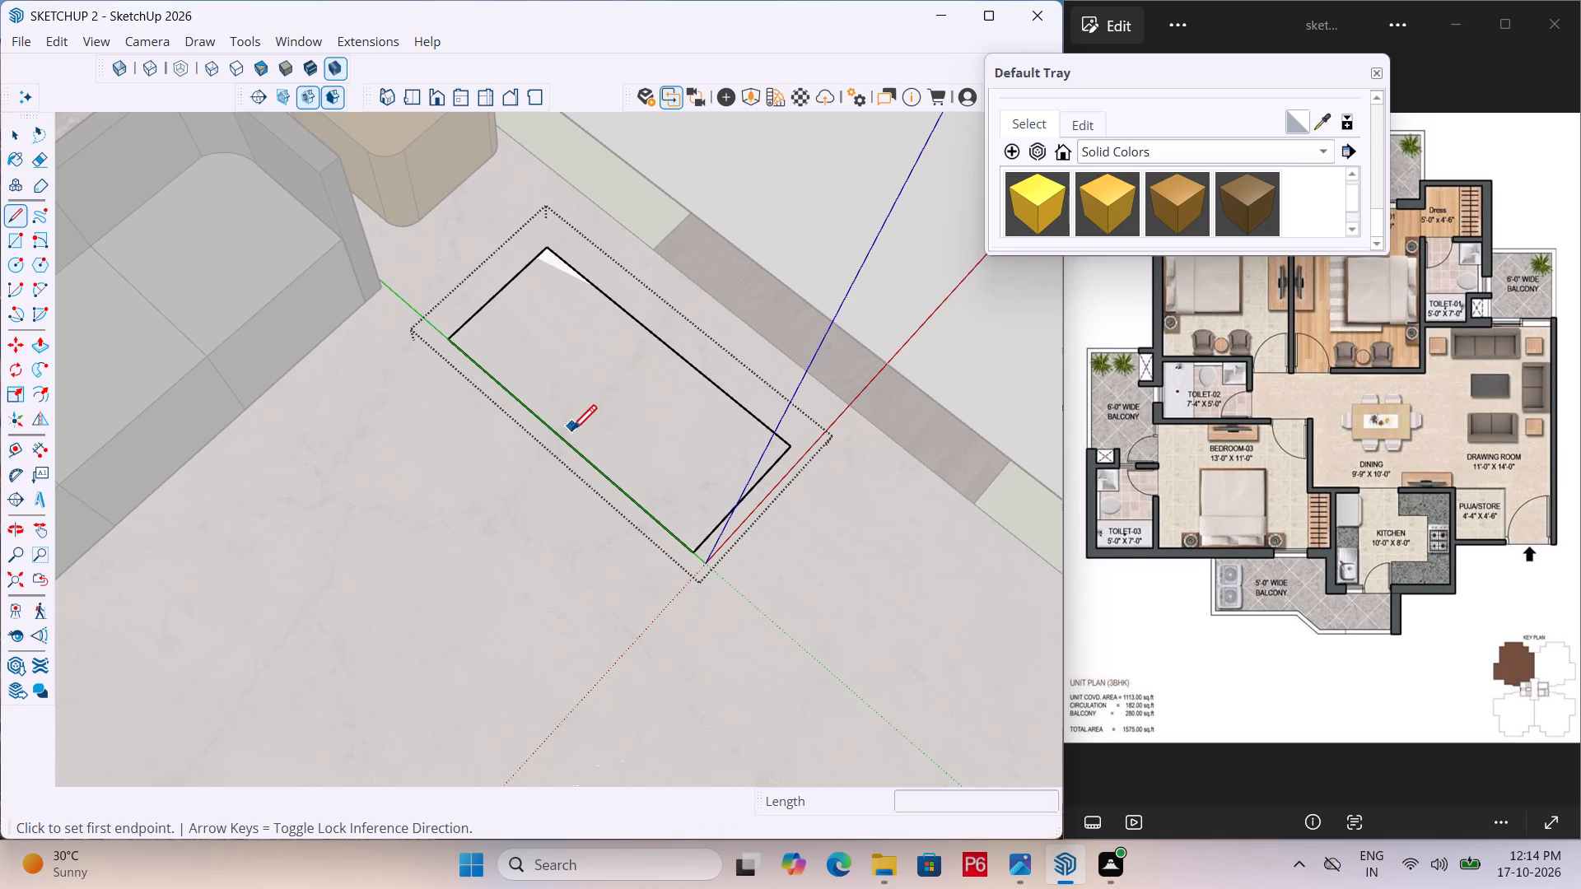
pyautogui.moveTo(569, 441); pyautogui.dragTo(618, 409)
pyautogui.click(658, 347)
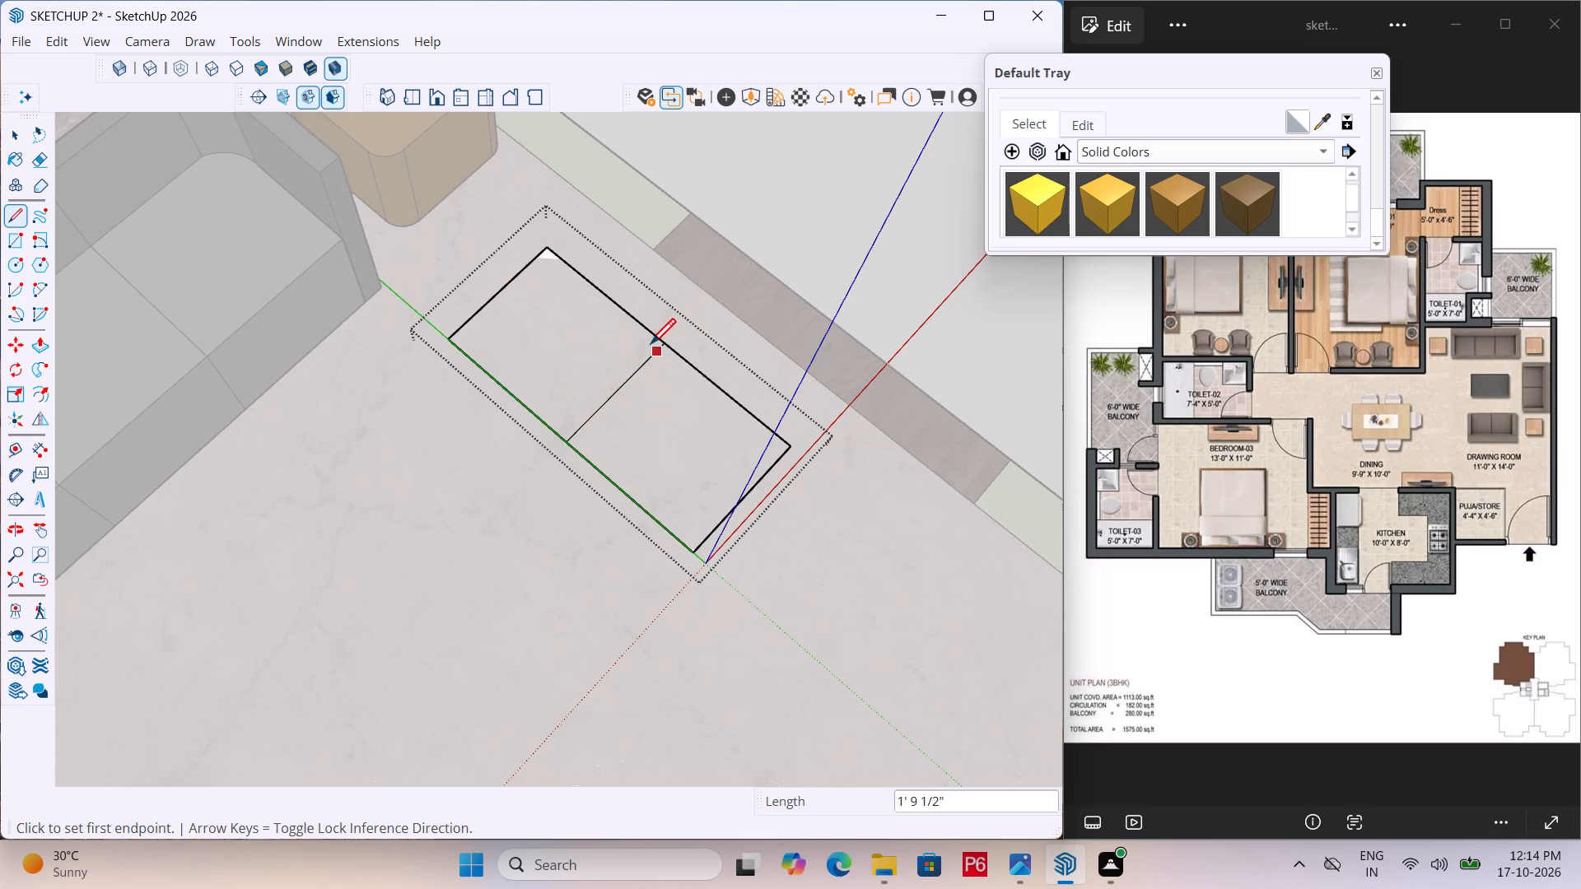
pyautogui.hotkey('ctrl', 's')
pyautogui.hotkey('ctrl', 's')
pyautogui.hotkey('ctrl', 's')
pyautogui.hotkey('ctrl', 's')
pyautogui.hotkey('ctrl', 's')
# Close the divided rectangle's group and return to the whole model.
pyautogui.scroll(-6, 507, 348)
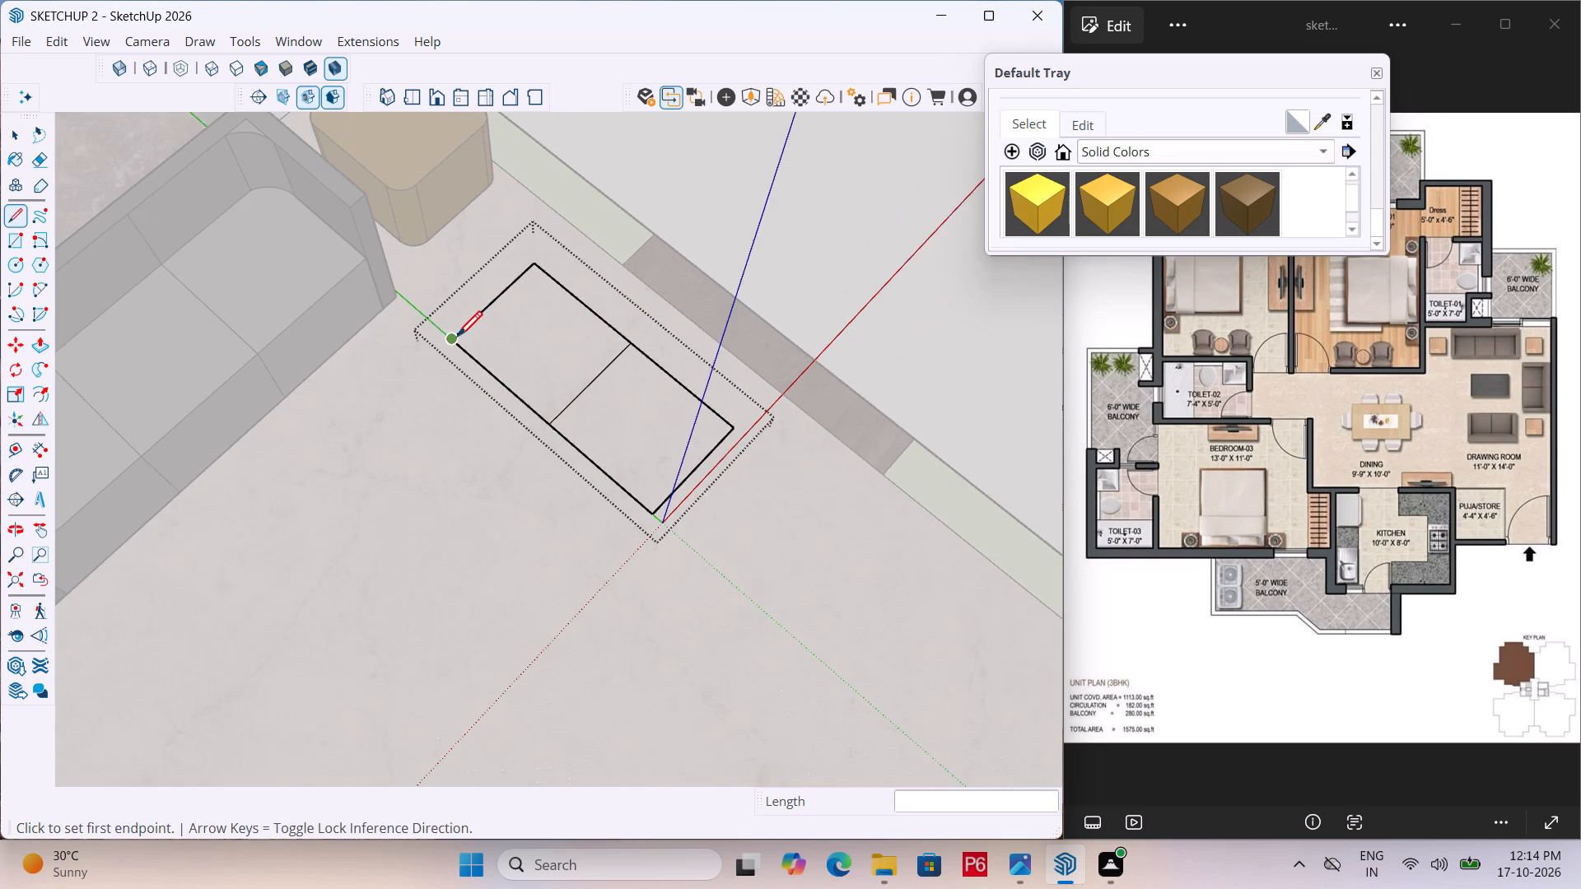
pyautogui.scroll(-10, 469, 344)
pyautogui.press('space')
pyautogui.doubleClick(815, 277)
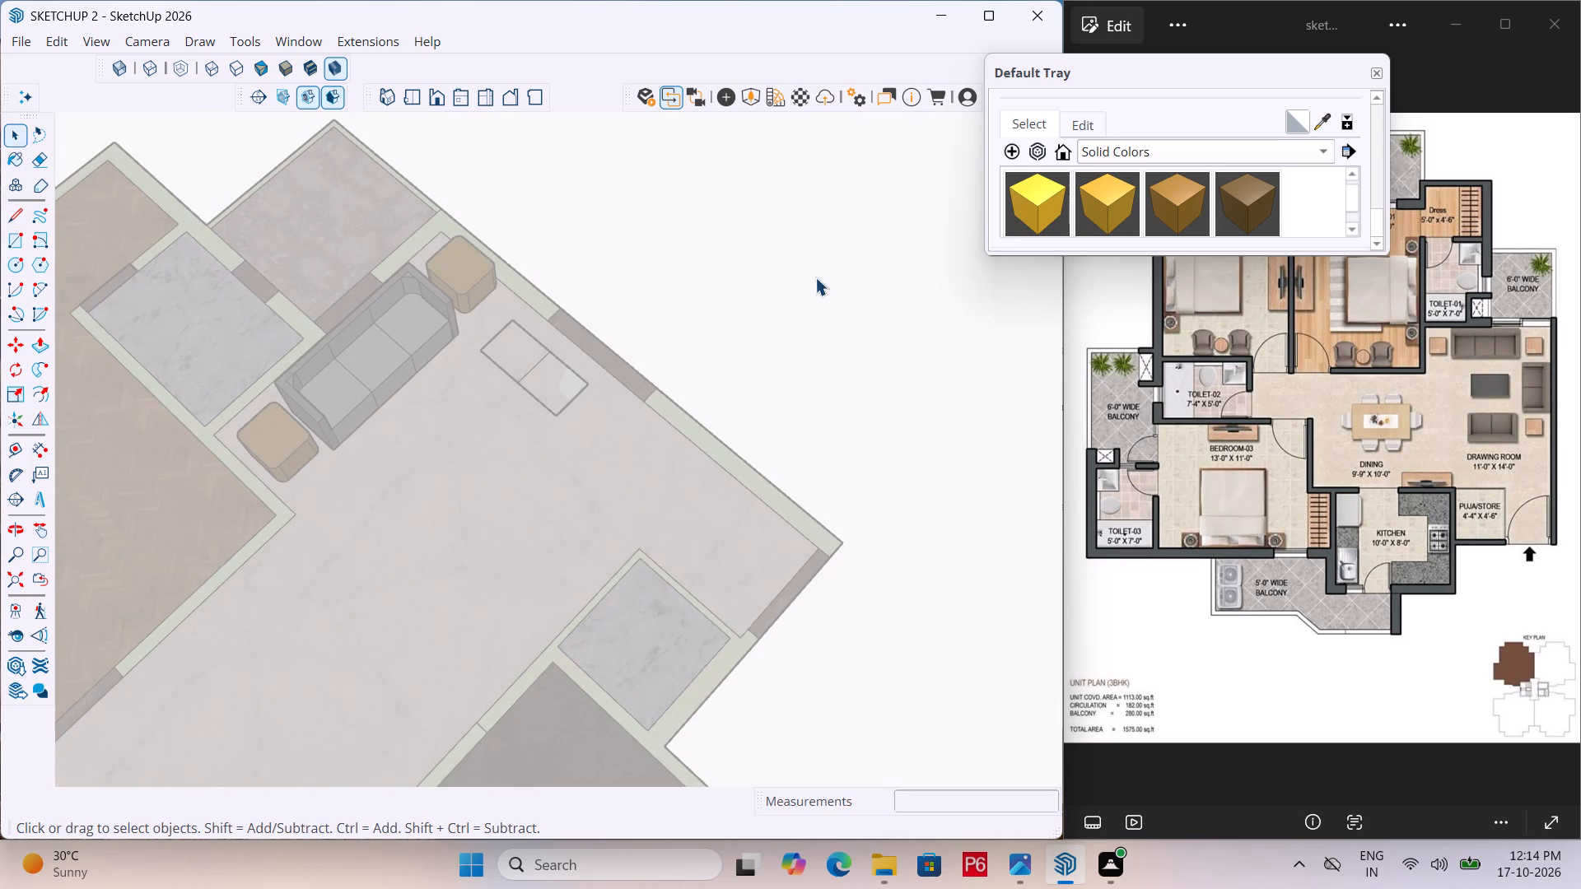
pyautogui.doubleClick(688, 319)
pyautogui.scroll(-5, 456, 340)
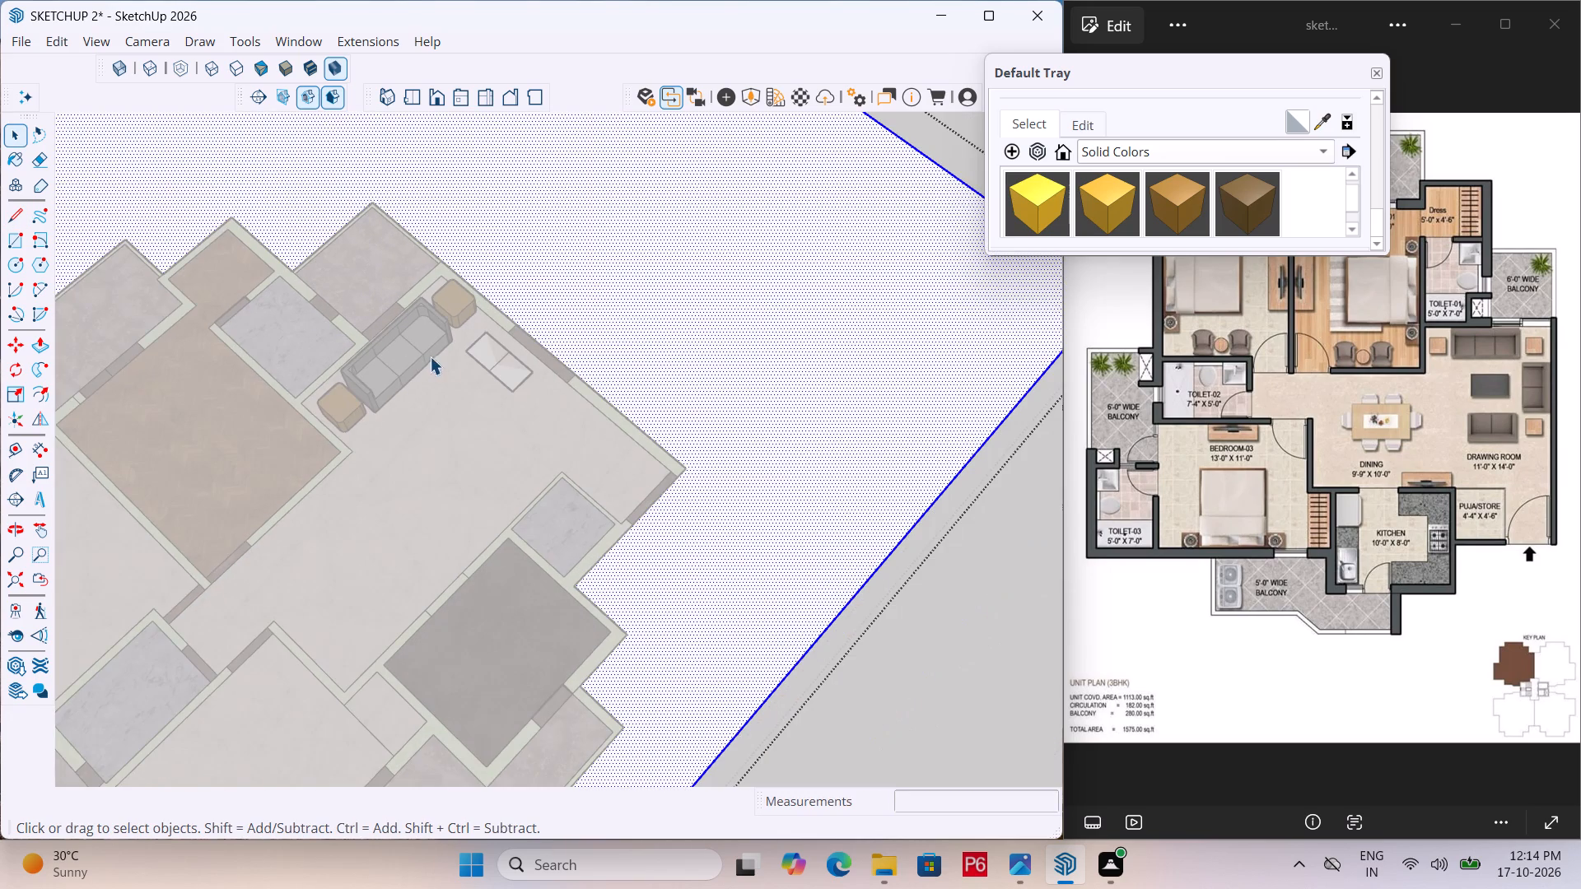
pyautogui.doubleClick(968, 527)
# Reopen the divided rectangle's group and paint both halves with the solid colour M05_Graphite_Haze.
pyautogui.scroll(6, 527, 403)
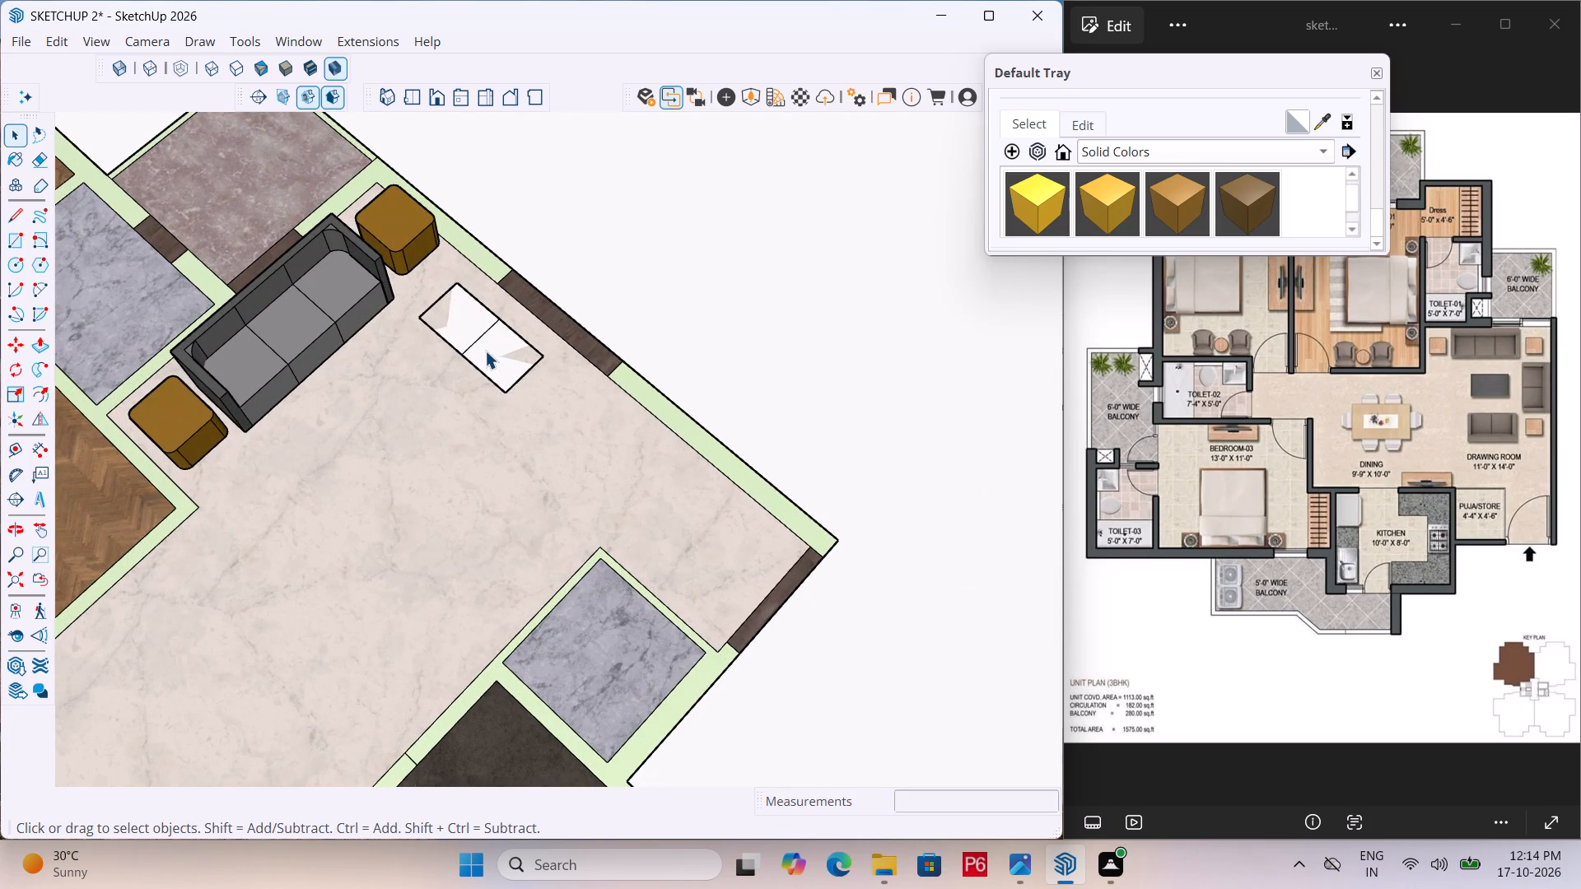
pyautogui.click(483, 342)
pyautogui.doubleClick(483, 342)
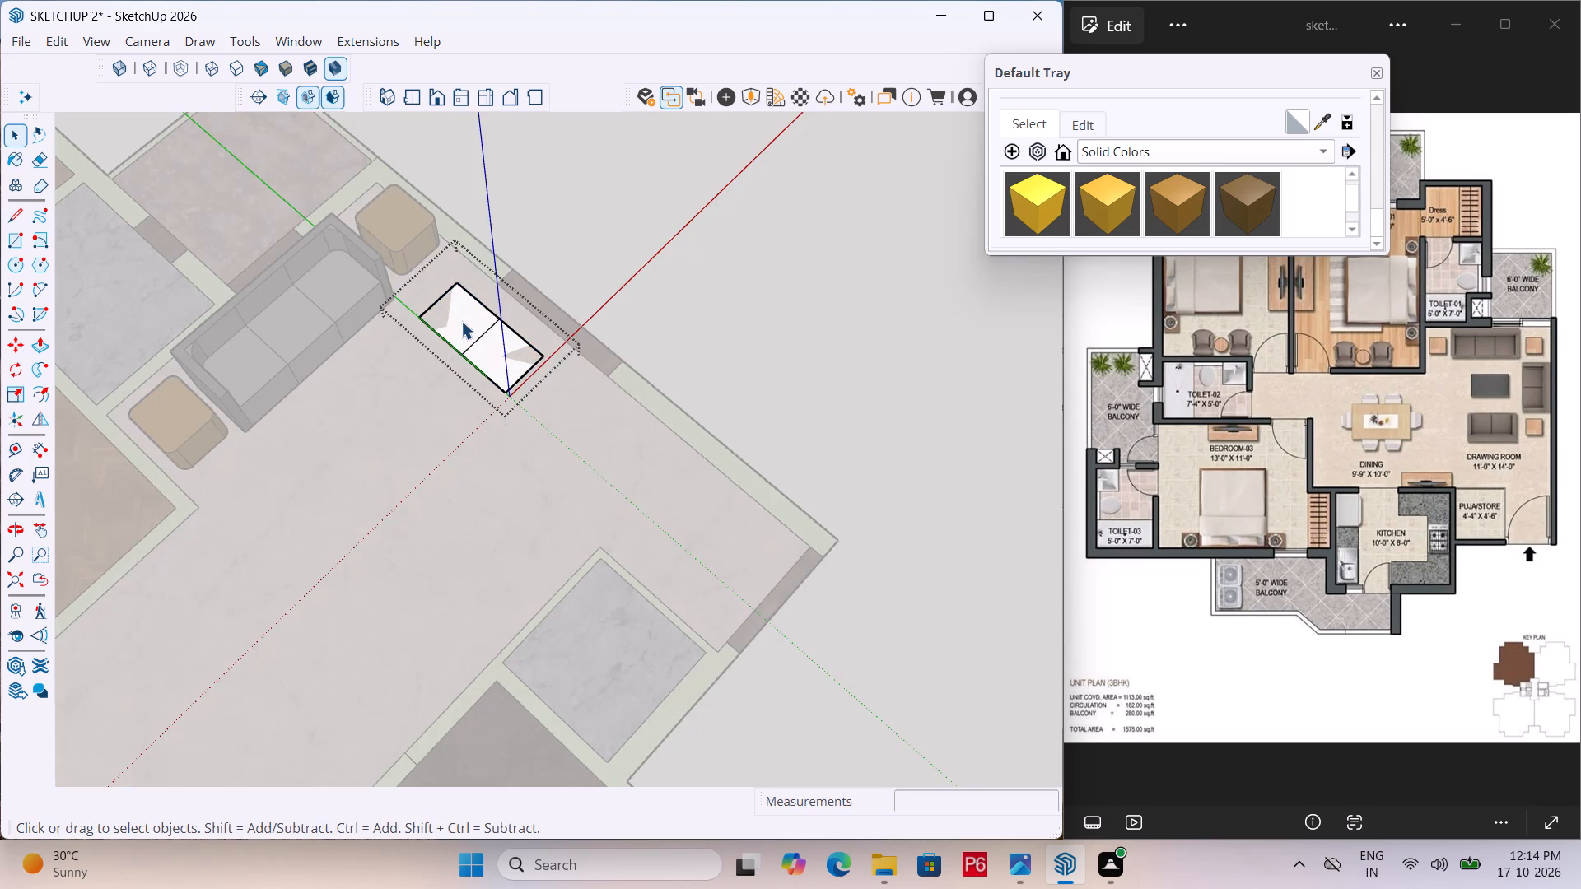
pyautogui.click(457, 323)
pyautogui.click(489, 358)
pyautogui.scroll(-2, 1186, 207)
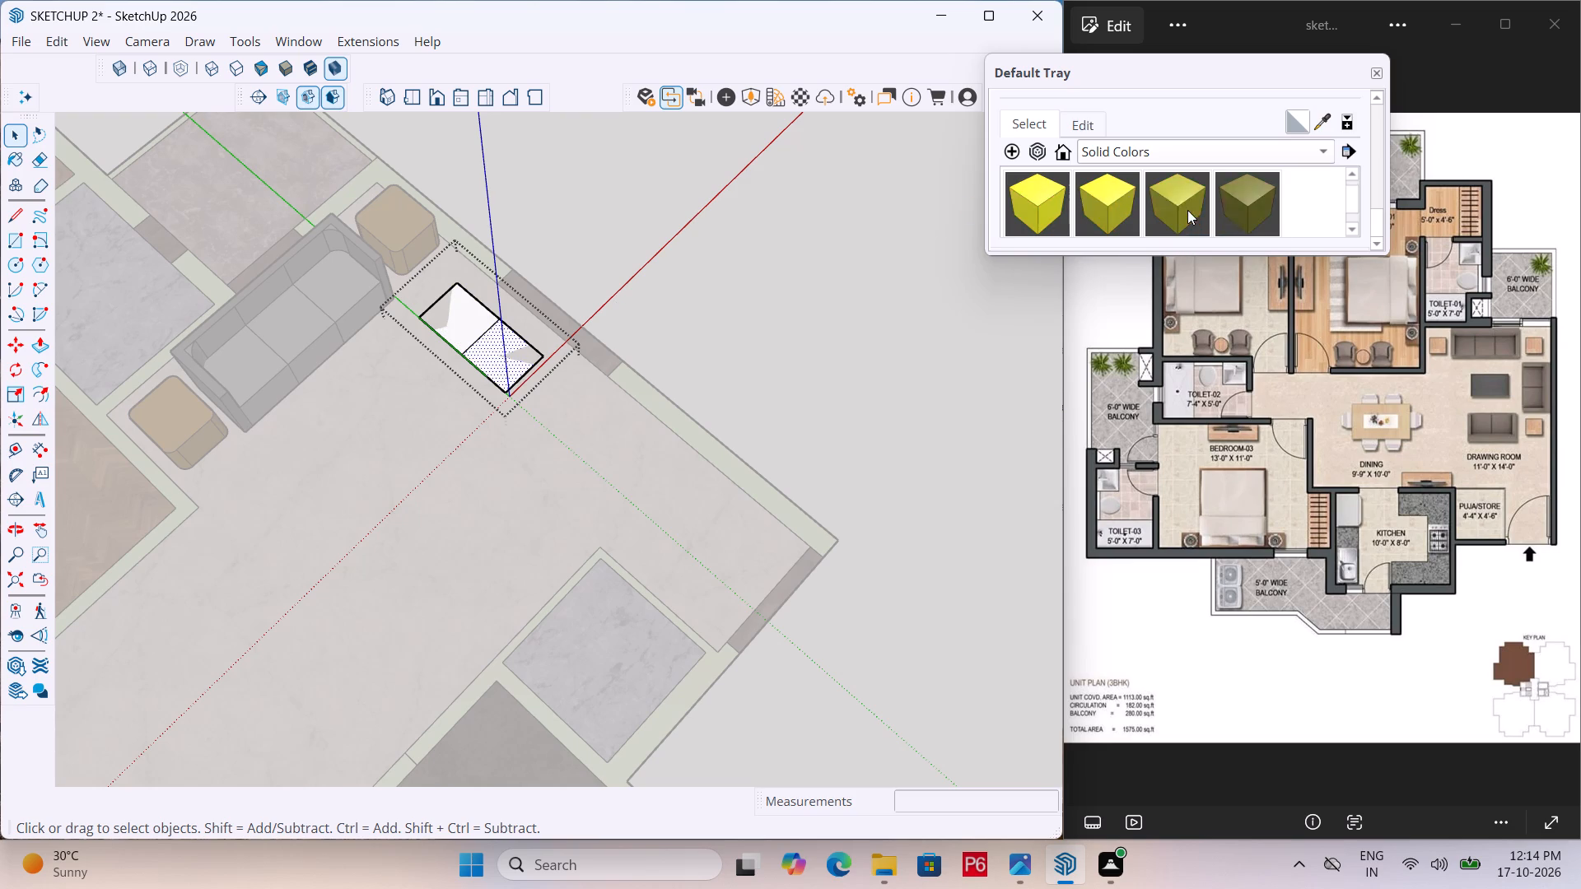
pyautogui.scroll(-12, 1187, 210)
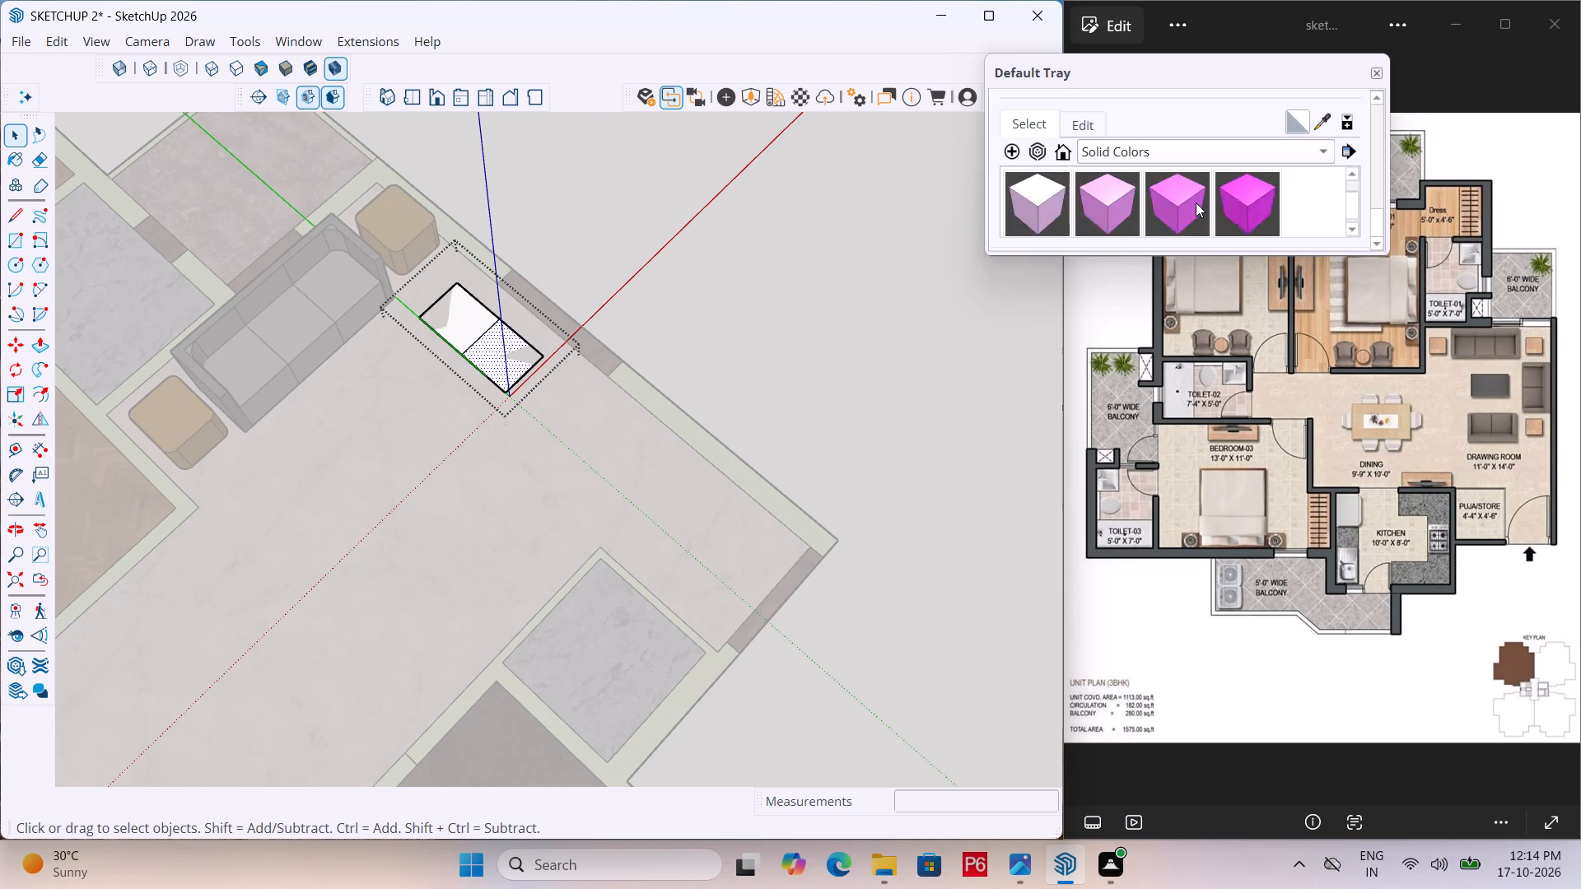
pyautogui.scroll(-9, 1196, 202)
pyautogui.scroll(3, 1089, 201)
pyautogui.scroll(-2, 1140, 216)
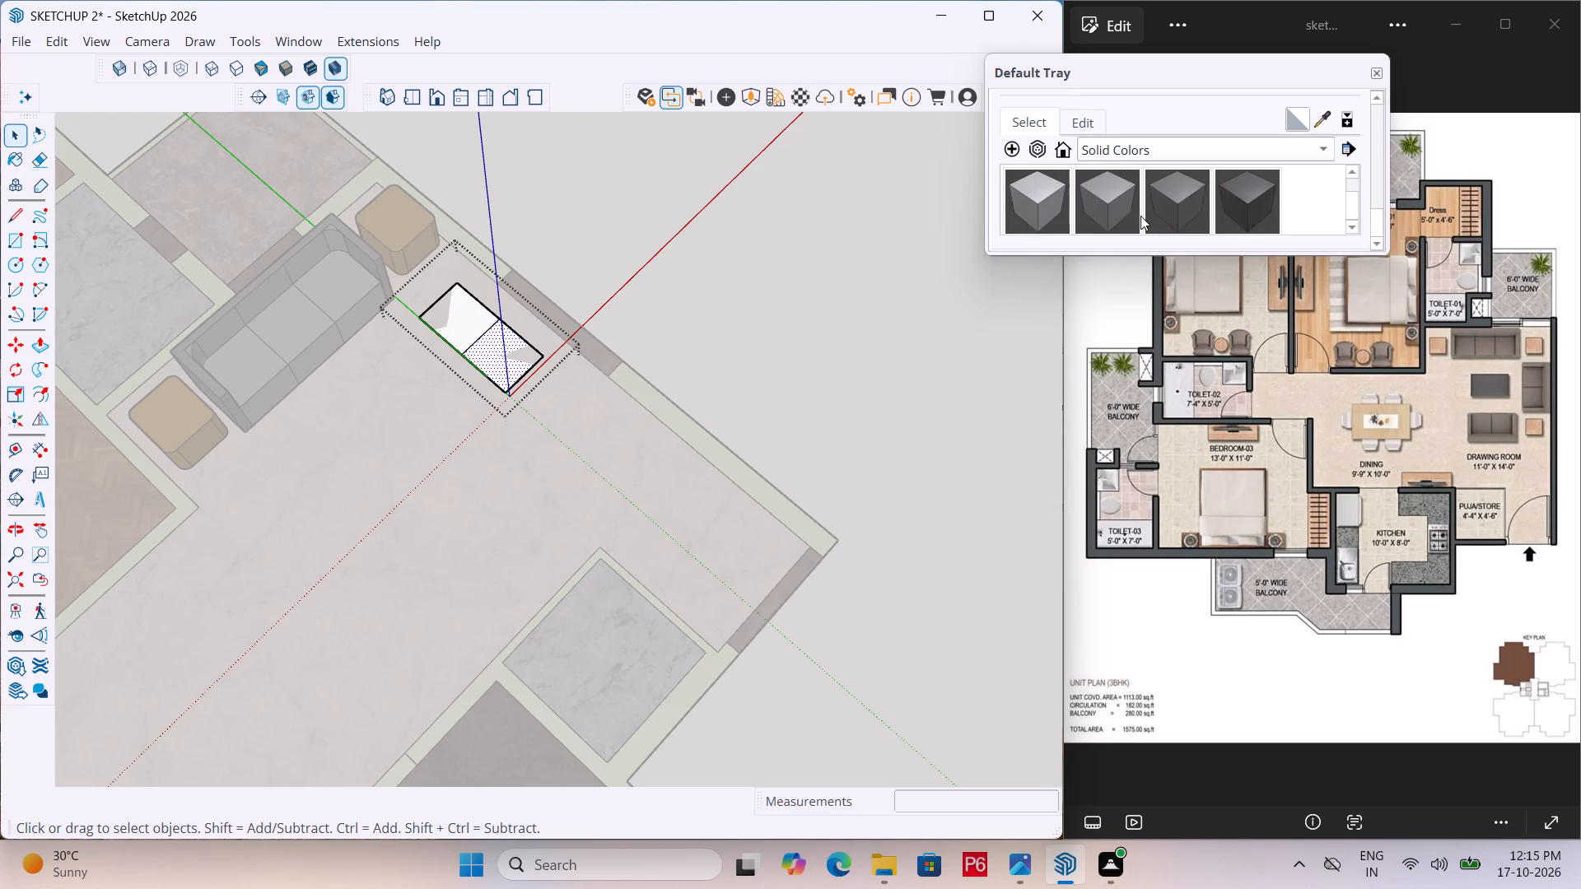
pyautogui.click(1108, 204)
pyautogui.moveTo(466, 322); pyautogui.dragTo(475, 322)
pyautogui.click(494, 341)
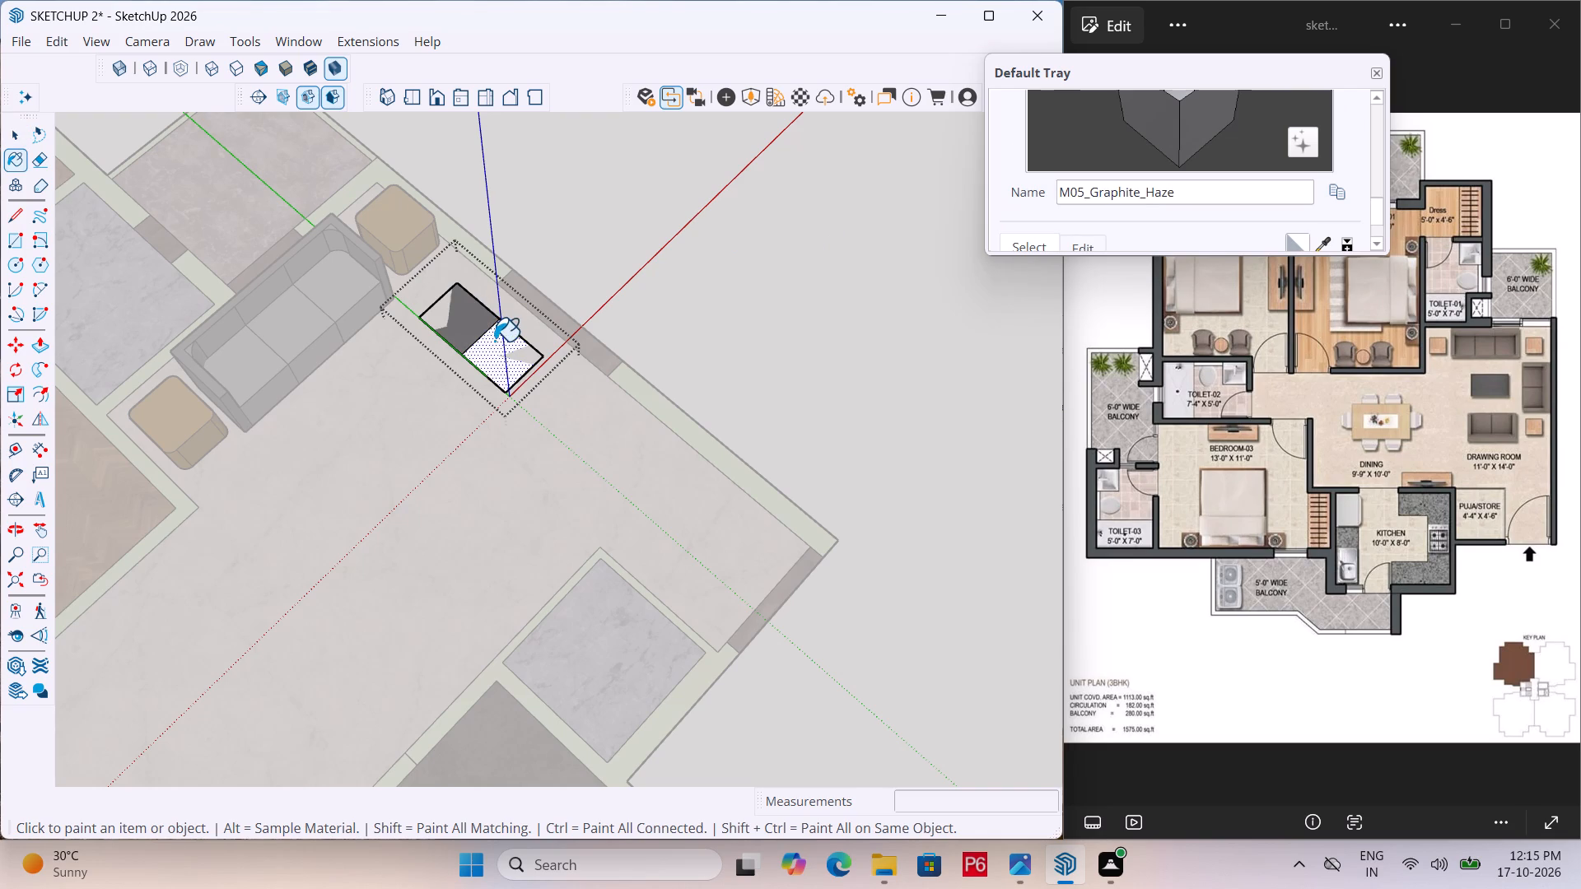
pyautogui.scroll(-3, 1059, 226)
pyautogui.scroll(1, 1052, 204)
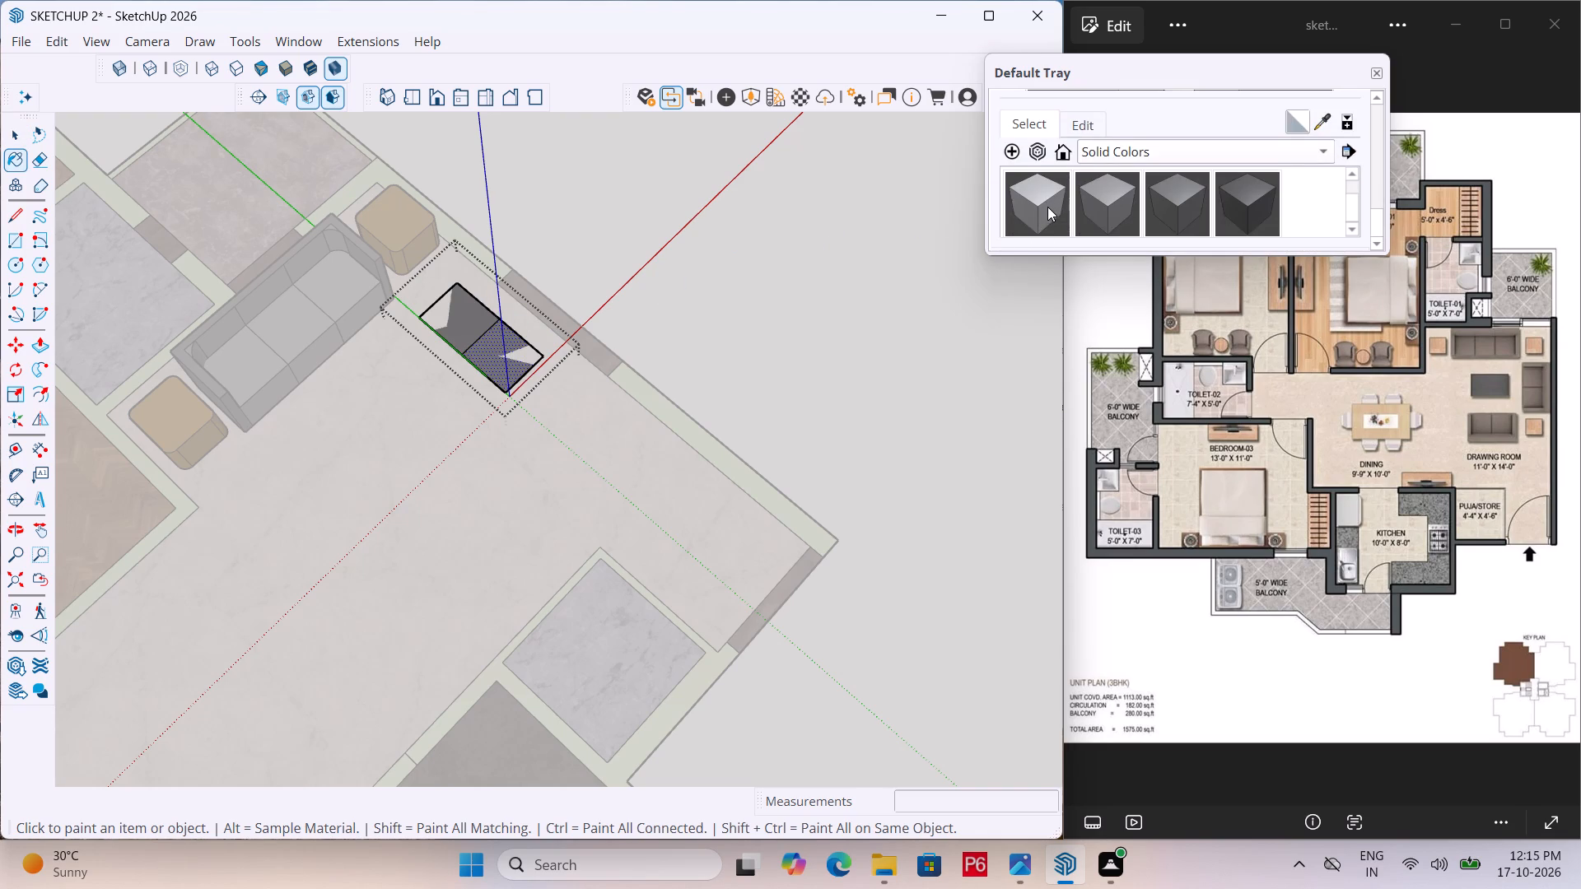
# Paint both halves of the divided rectangle with the first grey swatch shown in Solid Colors.
pyautogui.click(1047, 207)
pyautogui.click(447, 315)
pyautogui.click(483, 341)
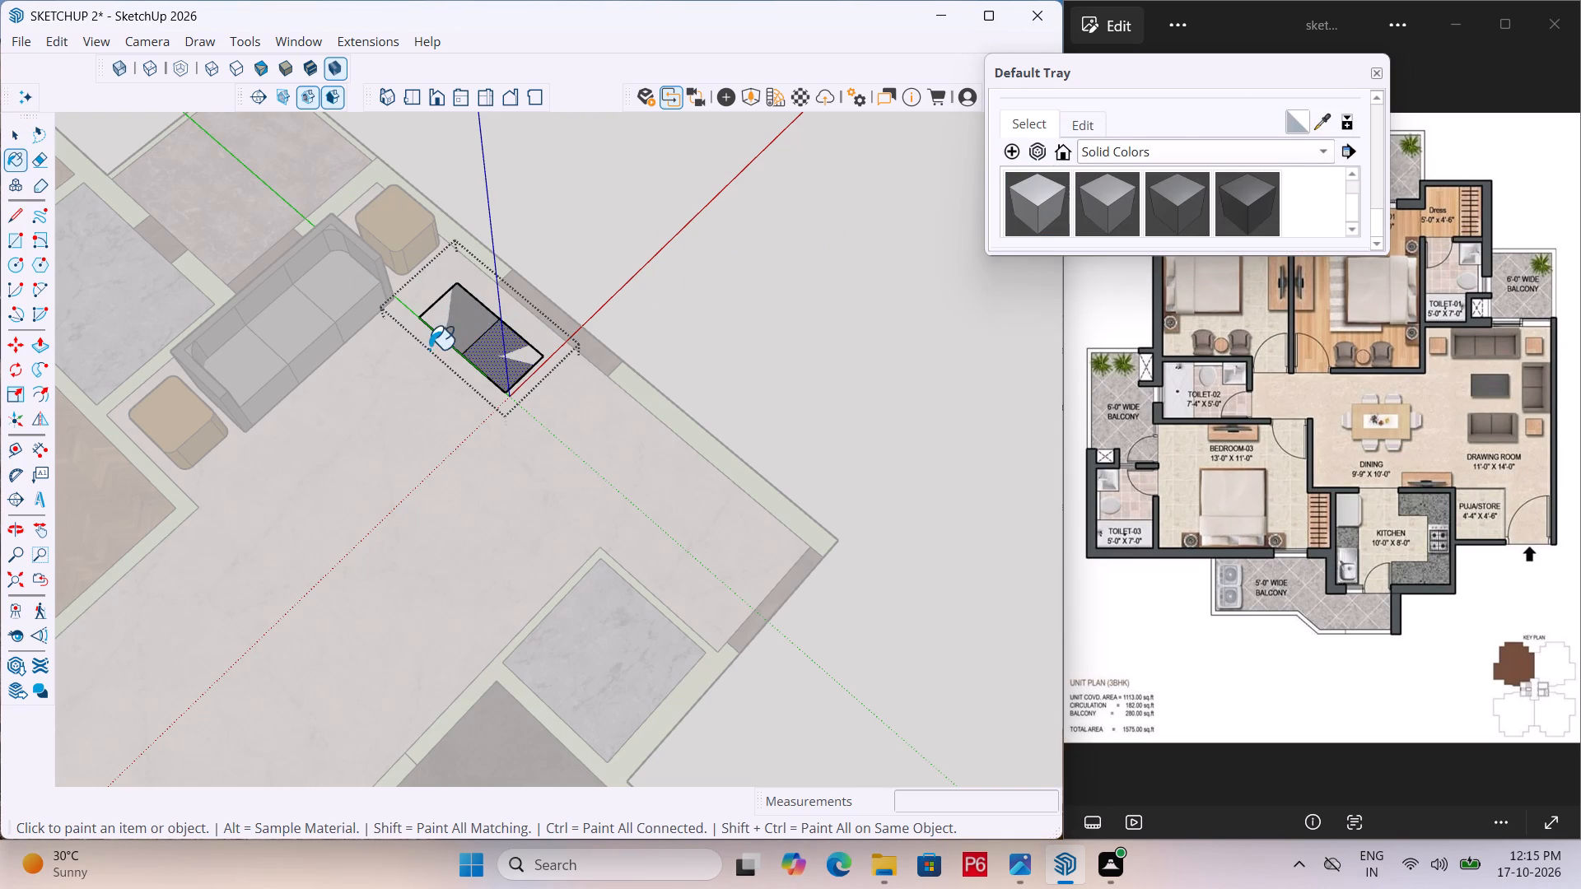
# Push/Pull both halves of the rectangle up 1' 6" to form two seat blocks matching the sofa's seats, and save the model.
pyautogui.scroll(7, 429, 349)
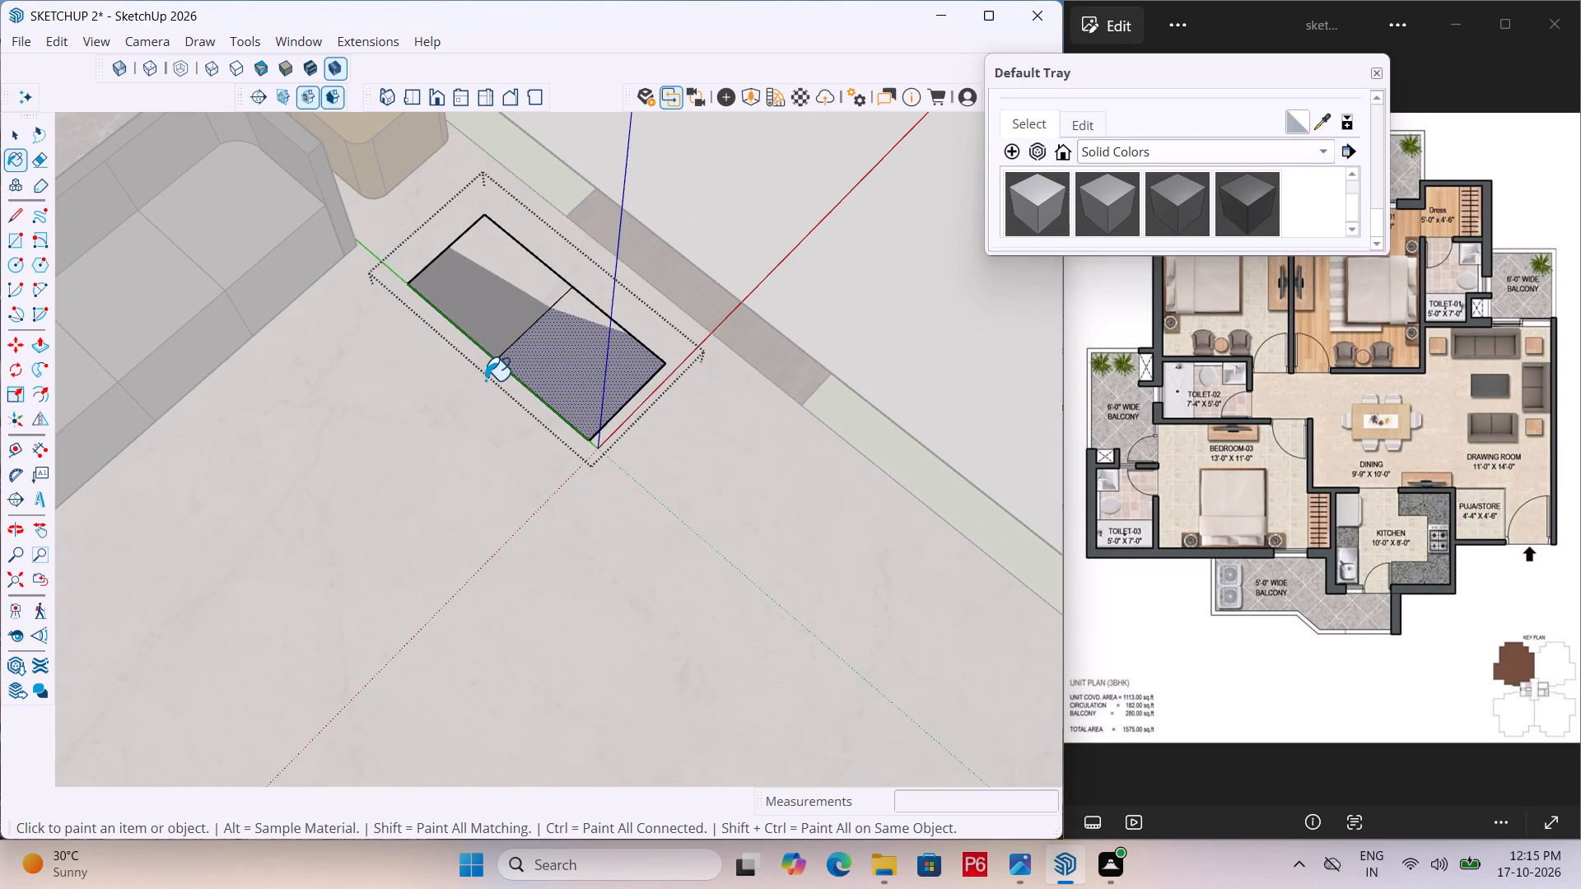
pyautogui.press('p')
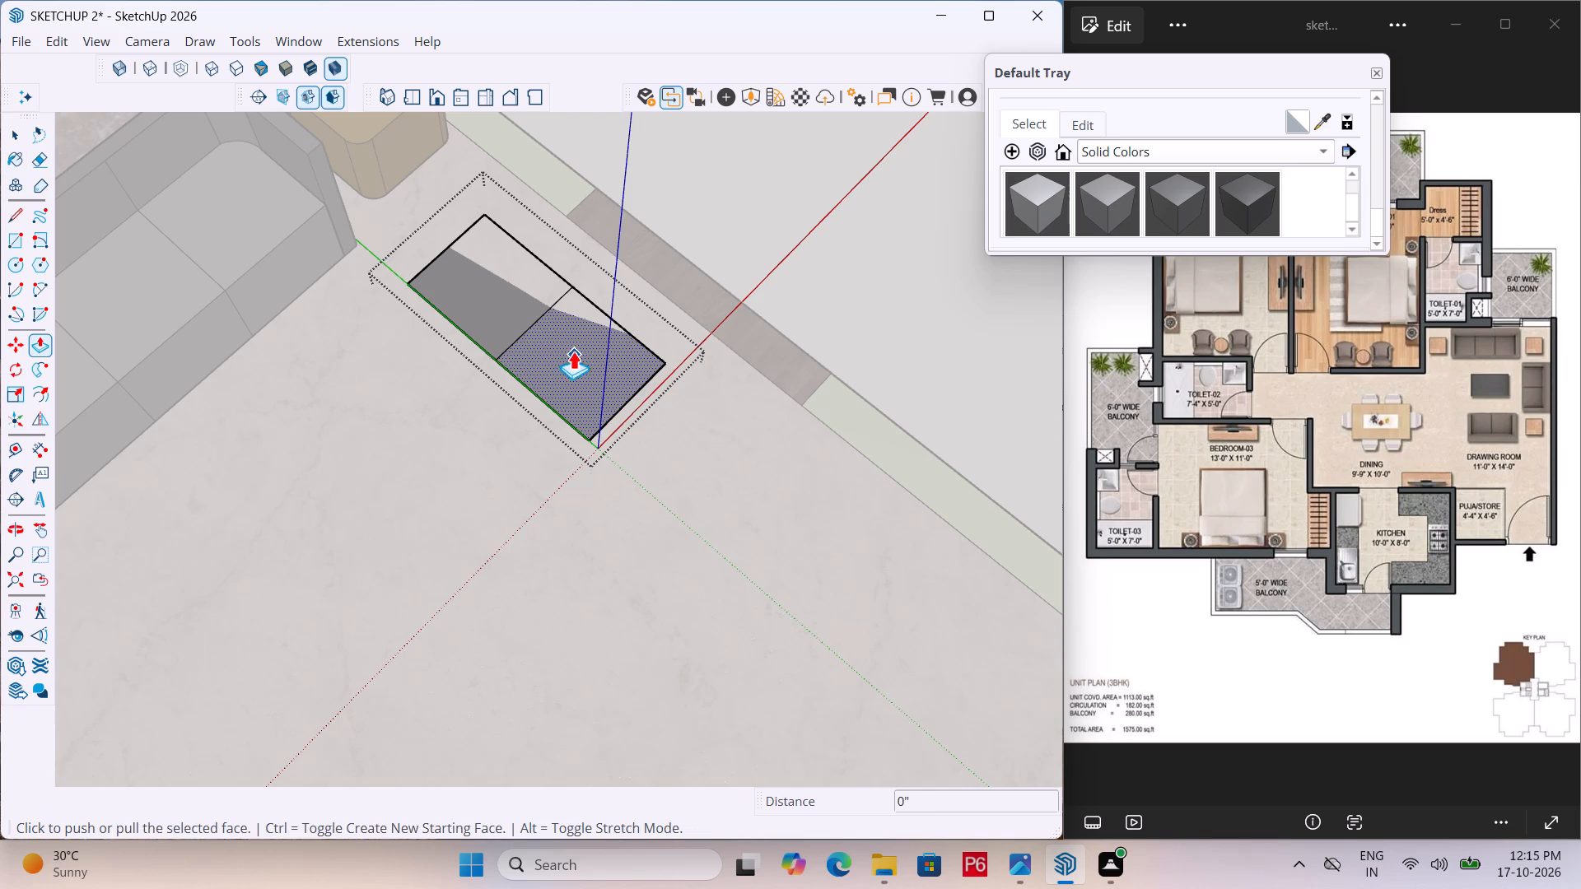
pyautogui.click(515, 315)
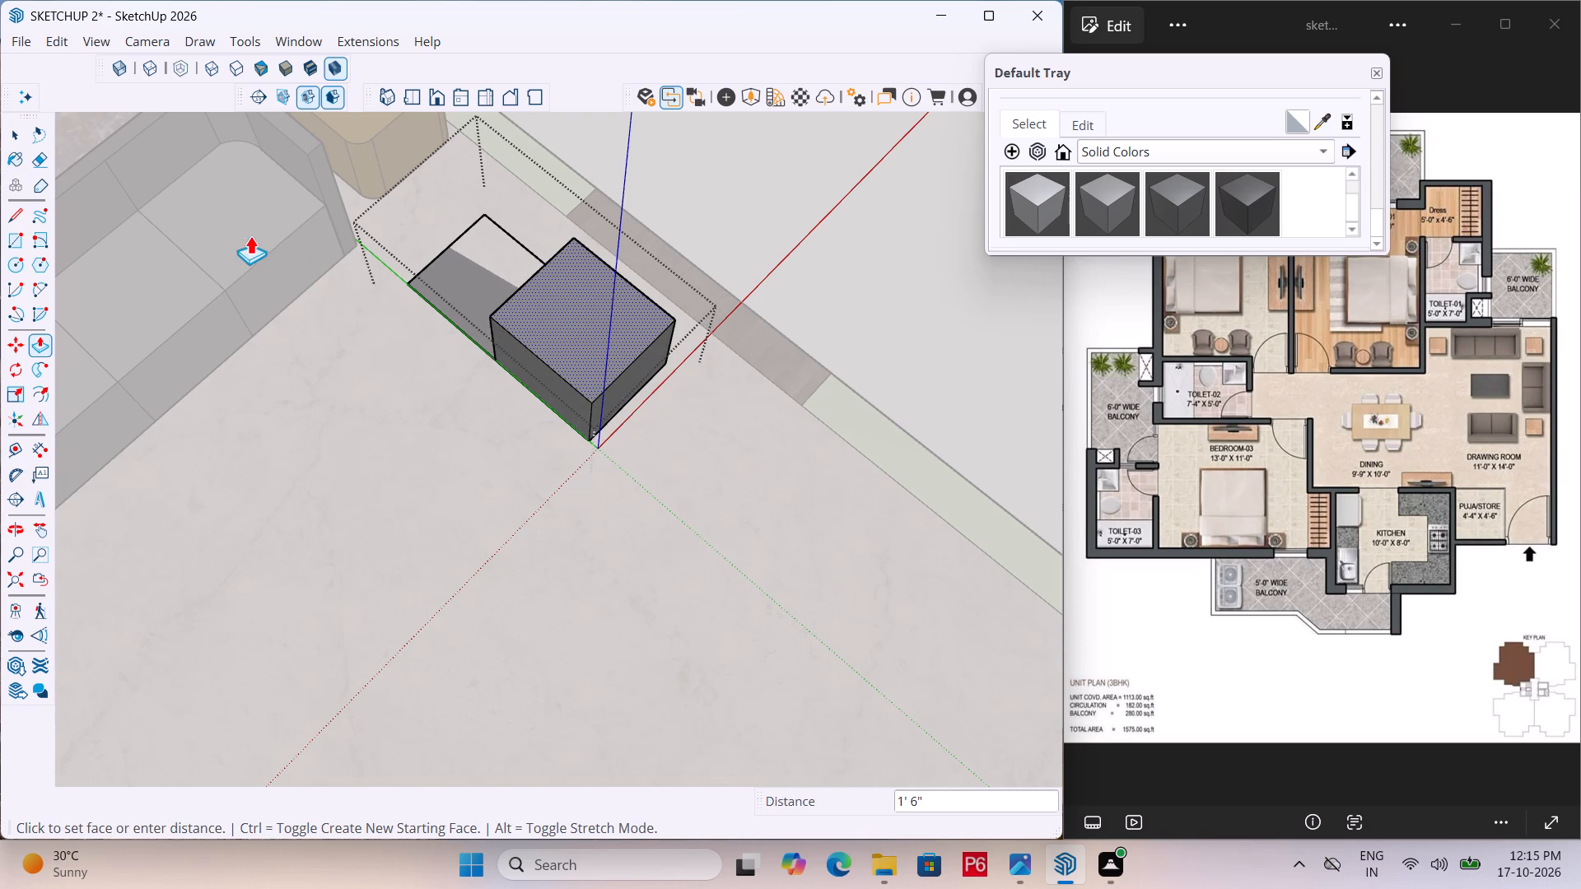
pyautogui.click(250, 235)
pyautogui.press('space')
pyautogui.click(479, 309)
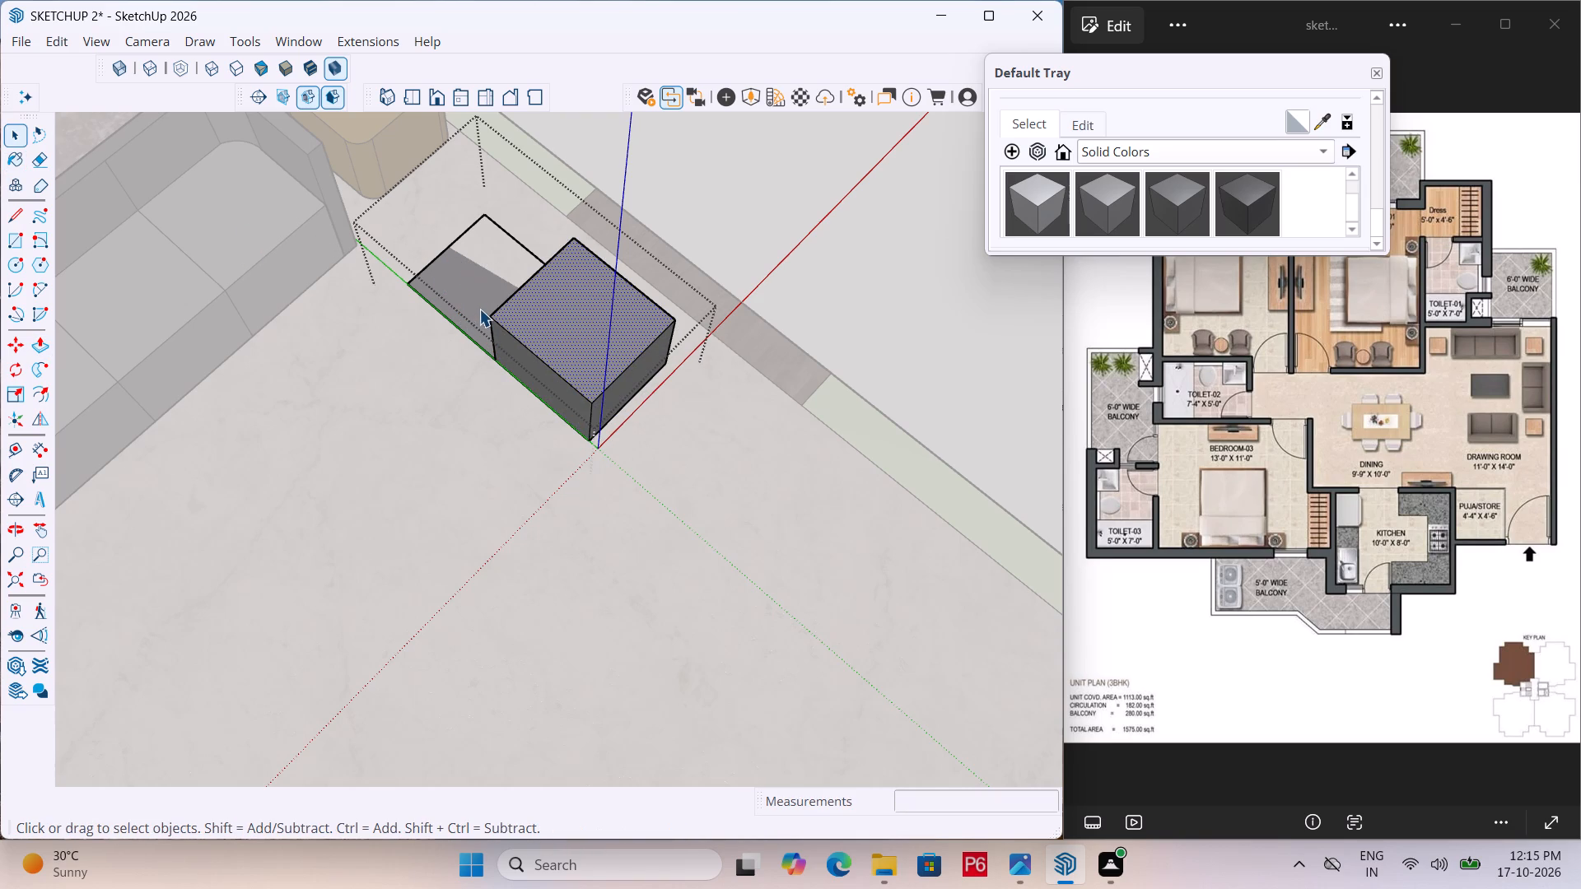
pyautogui.press('p')
pyautogui.click(473, 300)
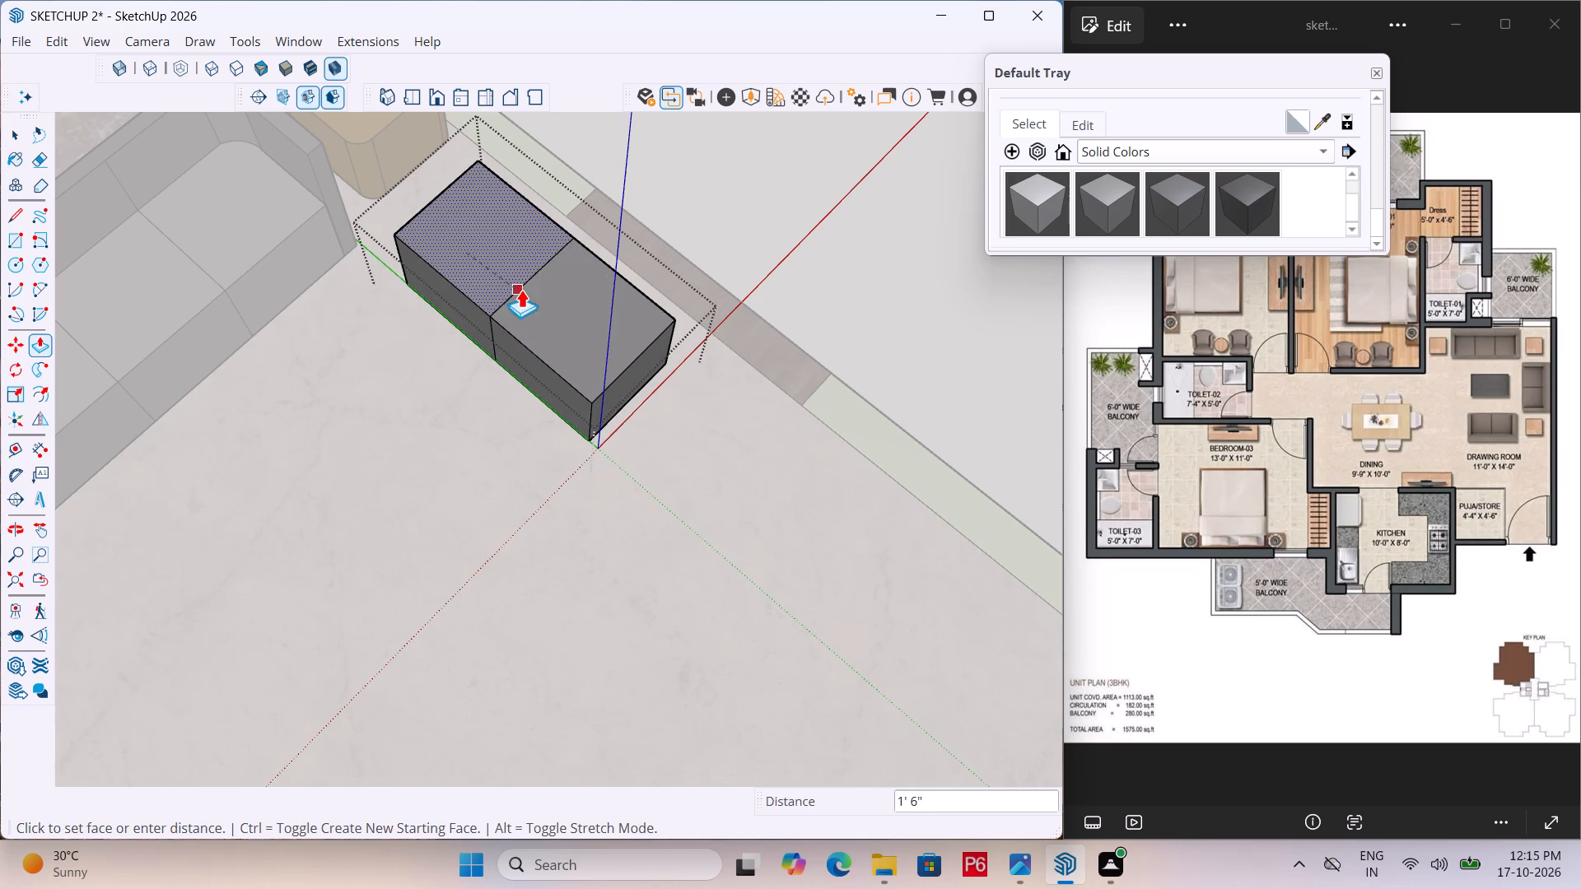
pyautogui.click(563, 300)
pyautogui.moveTo(546, 342); pyautogui.dragTo(450, 346, button='middle')
pyautogui.hotkey('ctrl', 's')
pyautogui.hotkey('ctrl', 's')
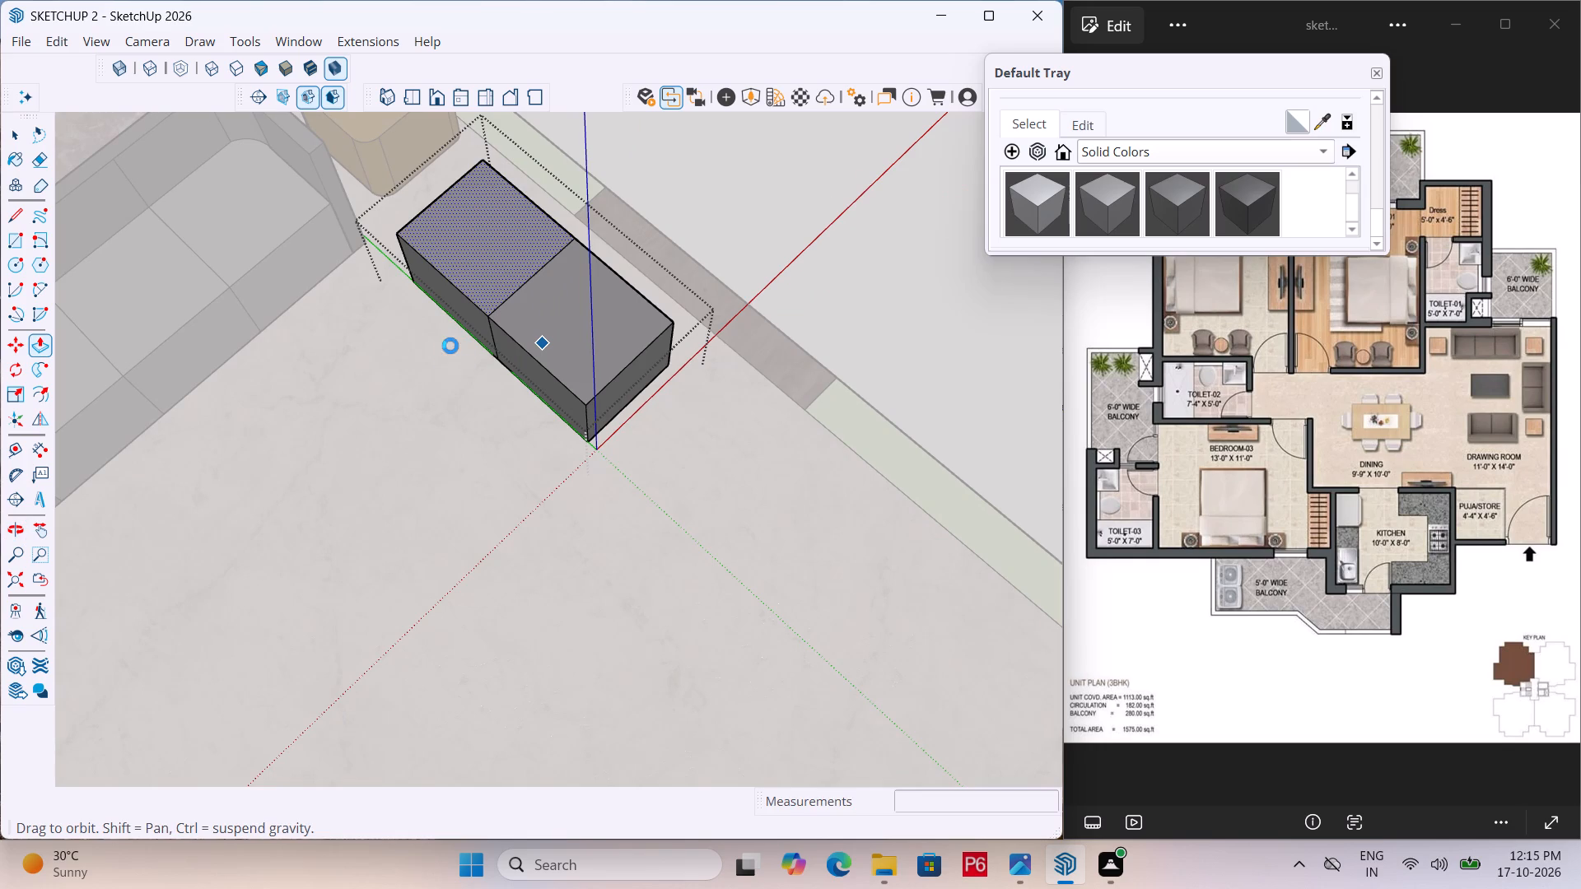
pyautogui.hotkey('ctrl', 's')
pyautogui.hotkey('ctrl', 's')
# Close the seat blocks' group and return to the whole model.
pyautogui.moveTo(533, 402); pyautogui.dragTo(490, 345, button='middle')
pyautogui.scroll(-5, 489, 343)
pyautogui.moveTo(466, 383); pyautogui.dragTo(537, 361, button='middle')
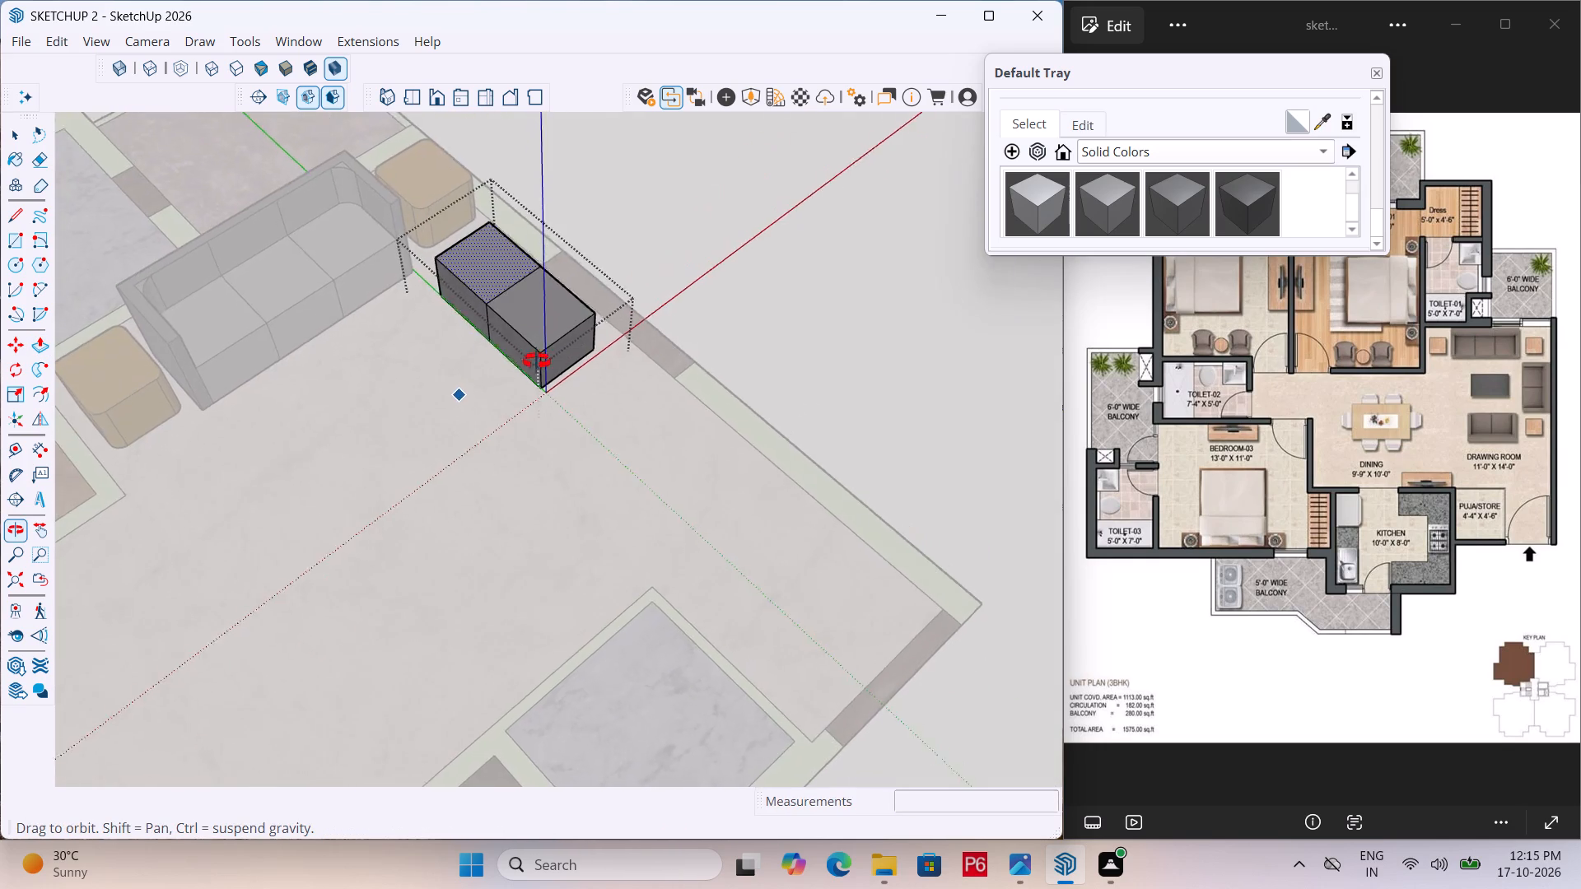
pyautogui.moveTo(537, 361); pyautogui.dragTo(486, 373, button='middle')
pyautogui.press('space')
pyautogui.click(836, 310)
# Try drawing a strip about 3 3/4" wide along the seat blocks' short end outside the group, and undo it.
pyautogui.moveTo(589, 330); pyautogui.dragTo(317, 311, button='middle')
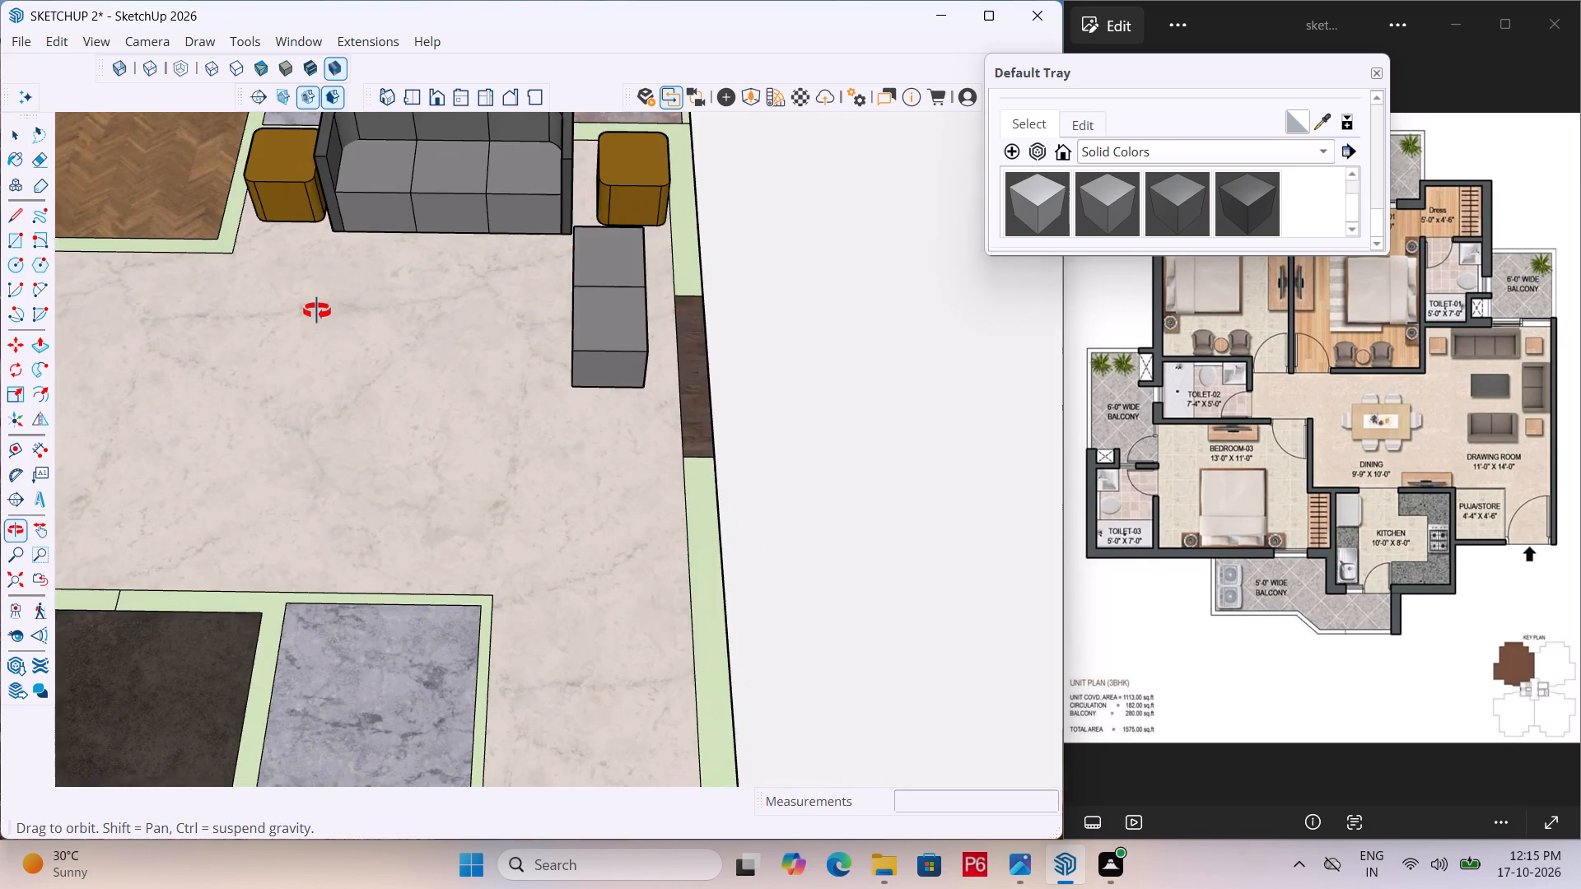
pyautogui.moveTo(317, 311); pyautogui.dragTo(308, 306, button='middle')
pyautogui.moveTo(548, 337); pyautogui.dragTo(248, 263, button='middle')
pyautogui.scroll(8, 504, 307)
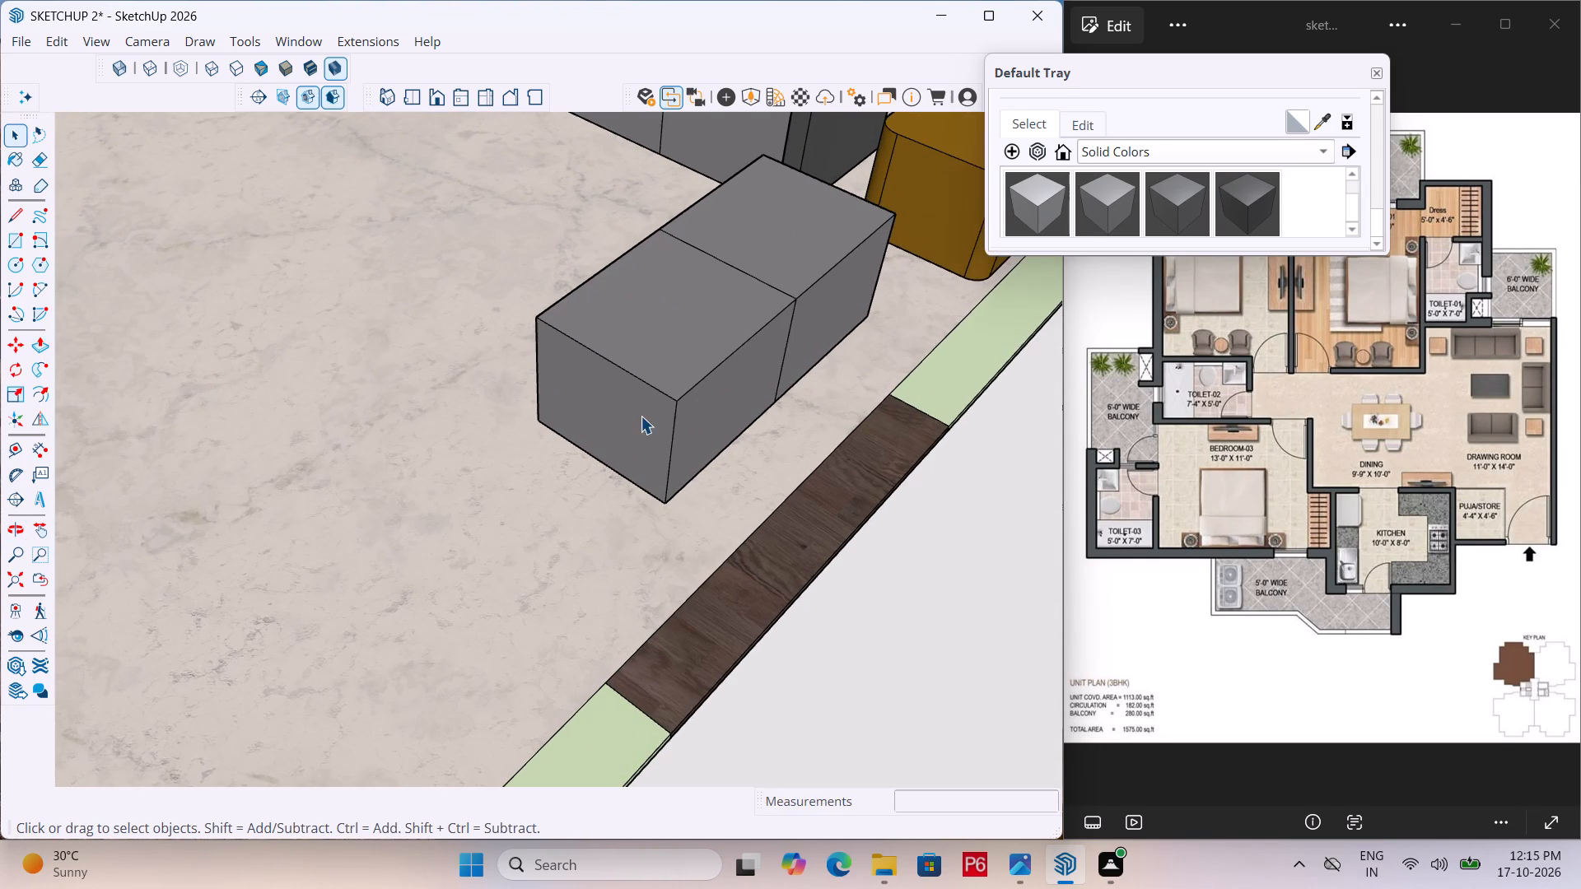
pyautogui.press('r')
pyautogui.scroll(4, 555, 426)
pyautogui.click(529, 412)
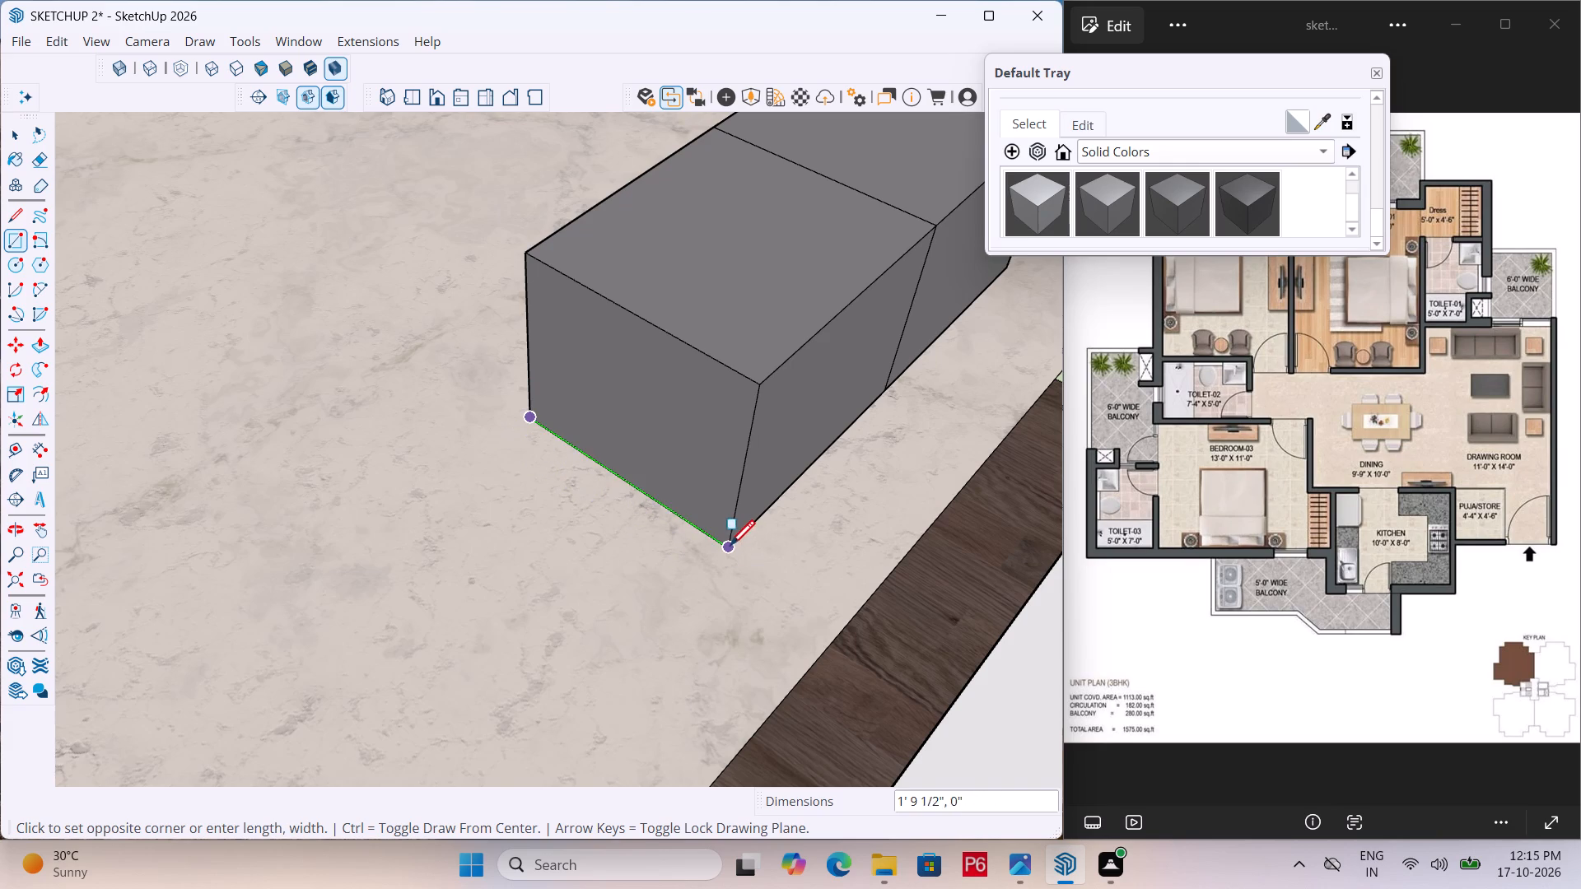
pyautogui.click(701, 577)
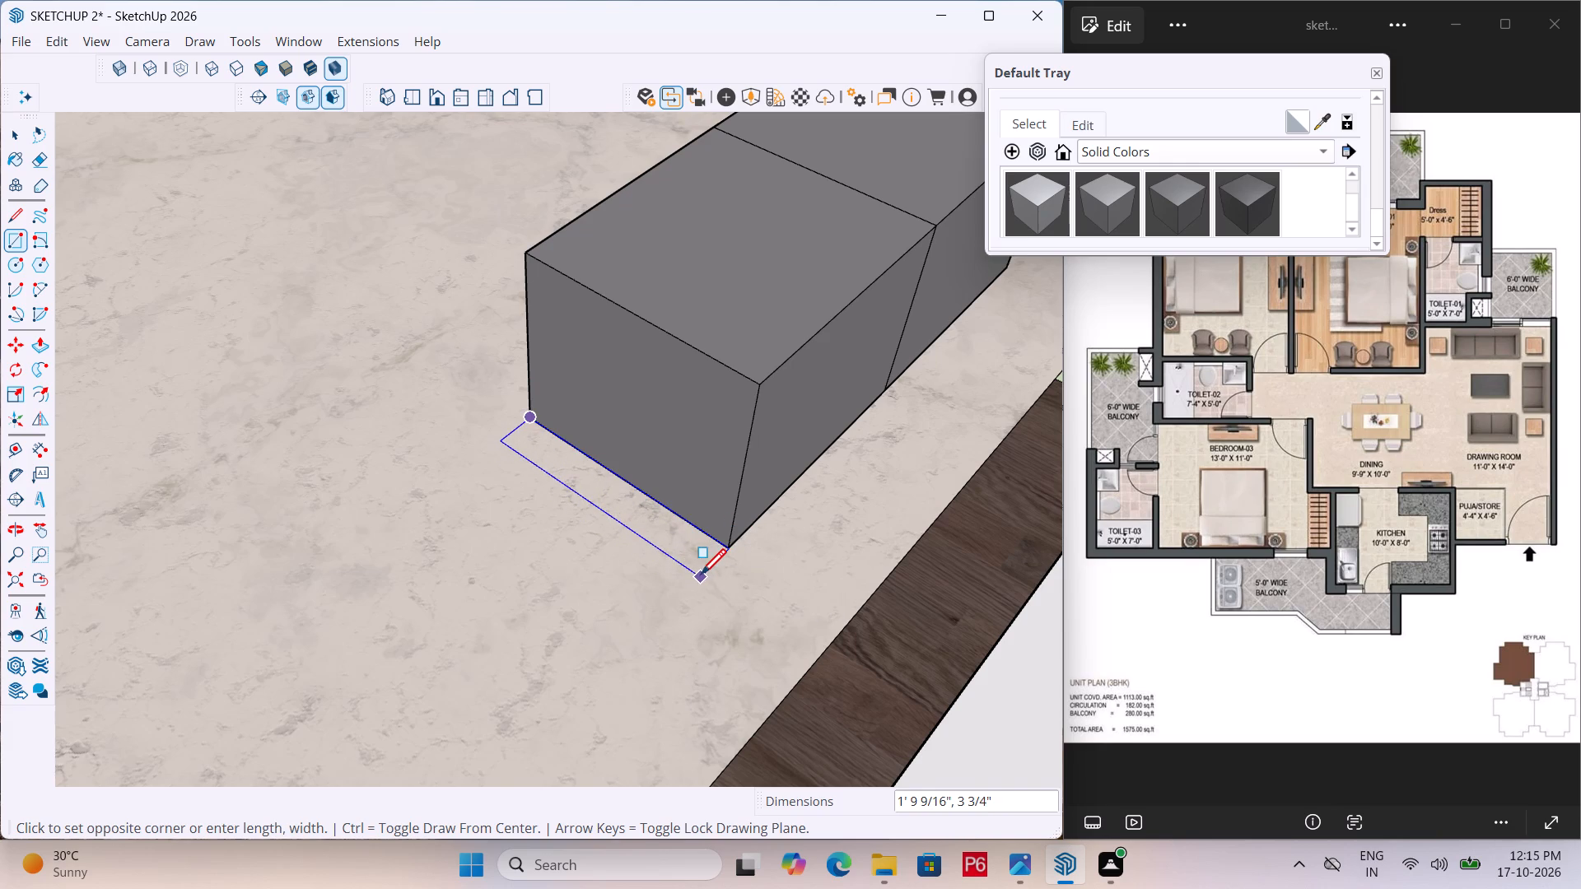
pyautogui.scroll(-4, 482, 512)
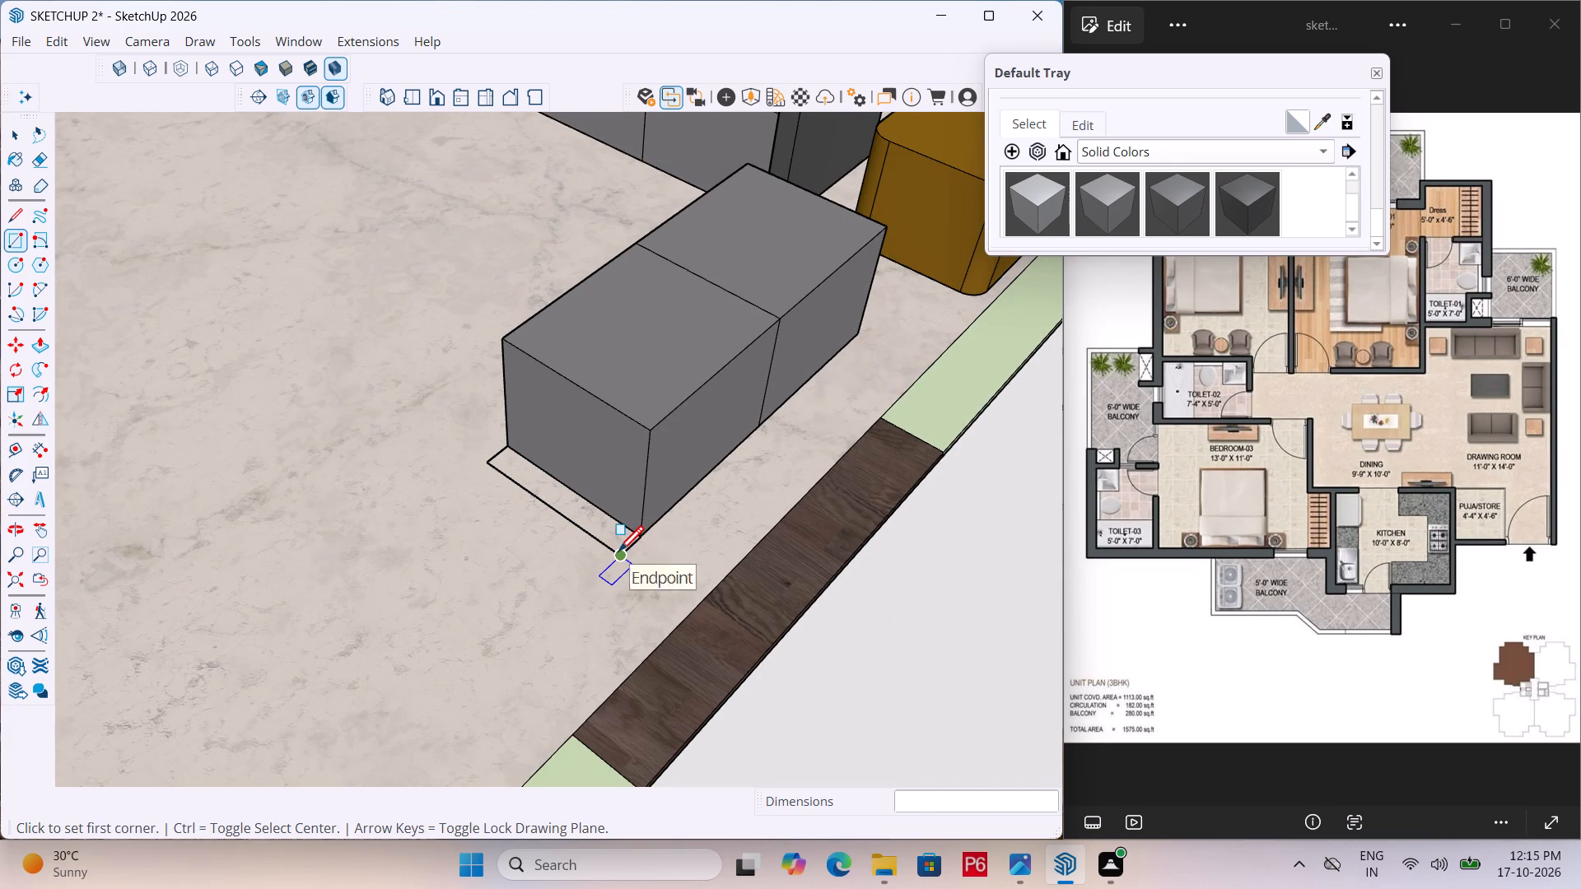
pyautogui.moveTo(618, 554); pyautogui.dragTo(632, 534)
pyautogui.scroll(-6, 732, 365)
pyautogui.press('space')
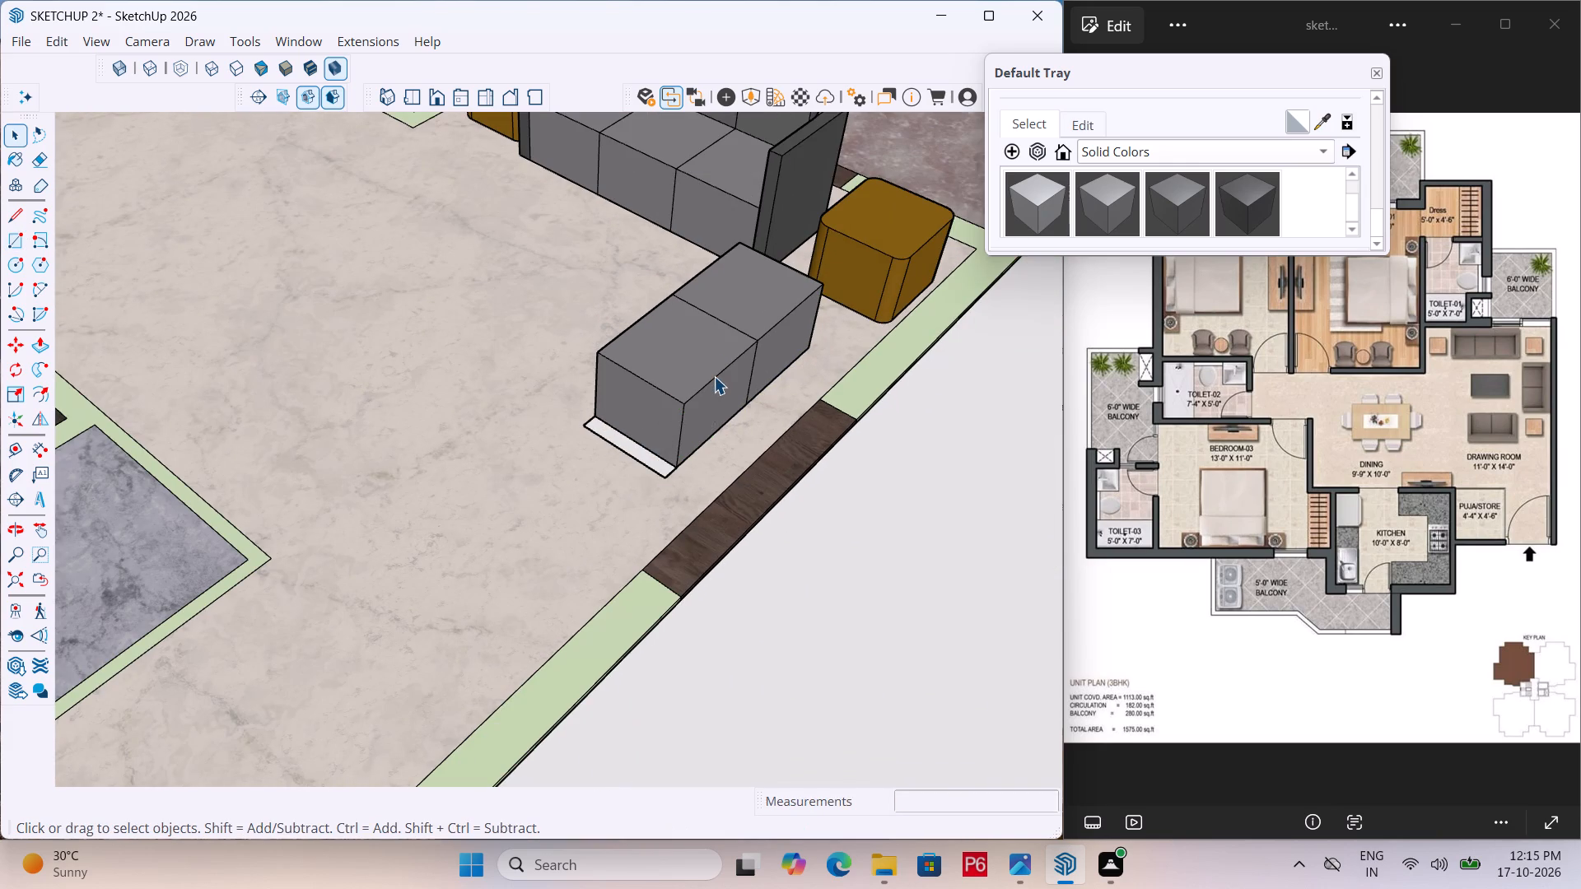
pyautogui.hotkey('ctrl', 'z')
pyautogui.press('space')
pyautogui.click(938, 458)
# Reopen the seat blocks' group and draw a floor-level rectangle about 1' 10" by 3 3/4" along the short end away from the side table.
pyautogui.doubleClick(700, 353)
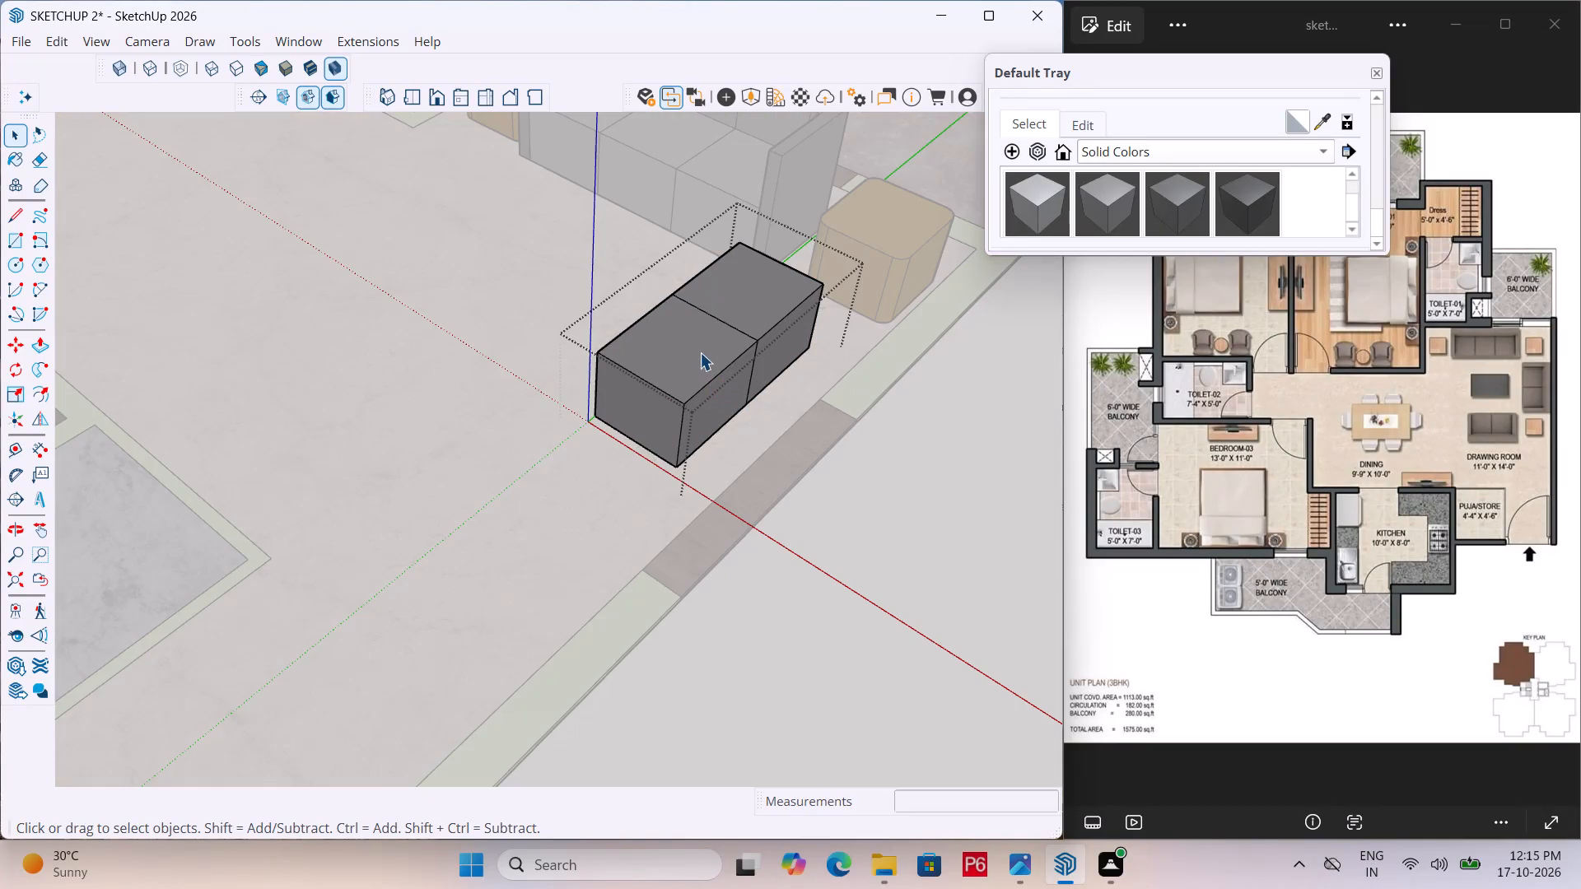
pyautogui.click(688, 376)
pyautogui.scroll(4, 687, 468)
pyautogui.press('r')
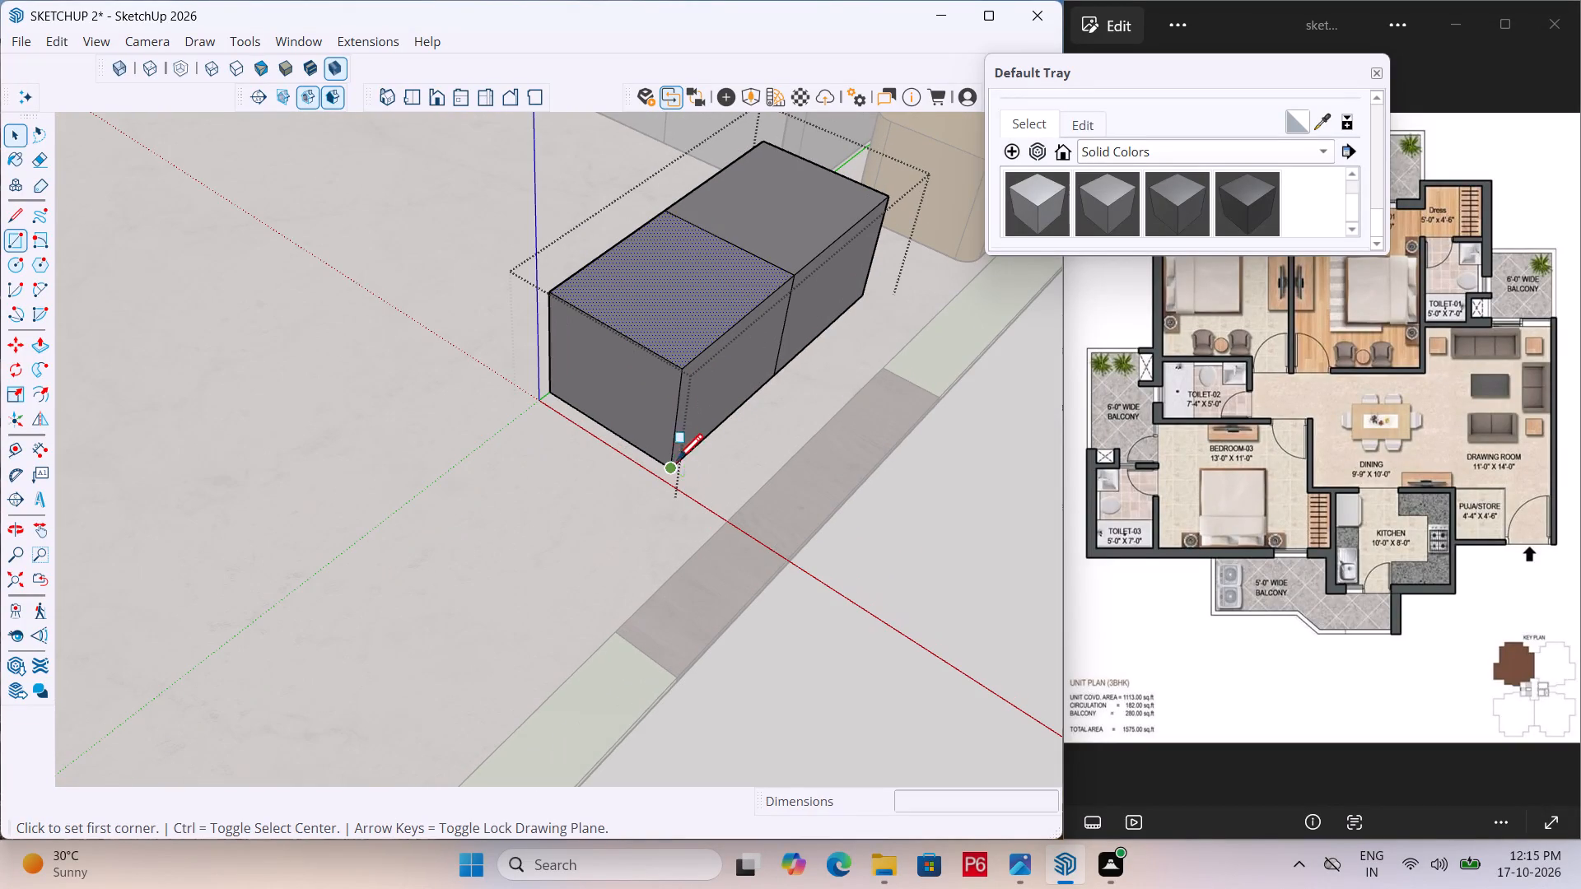
pyautogui.click(674, 472)
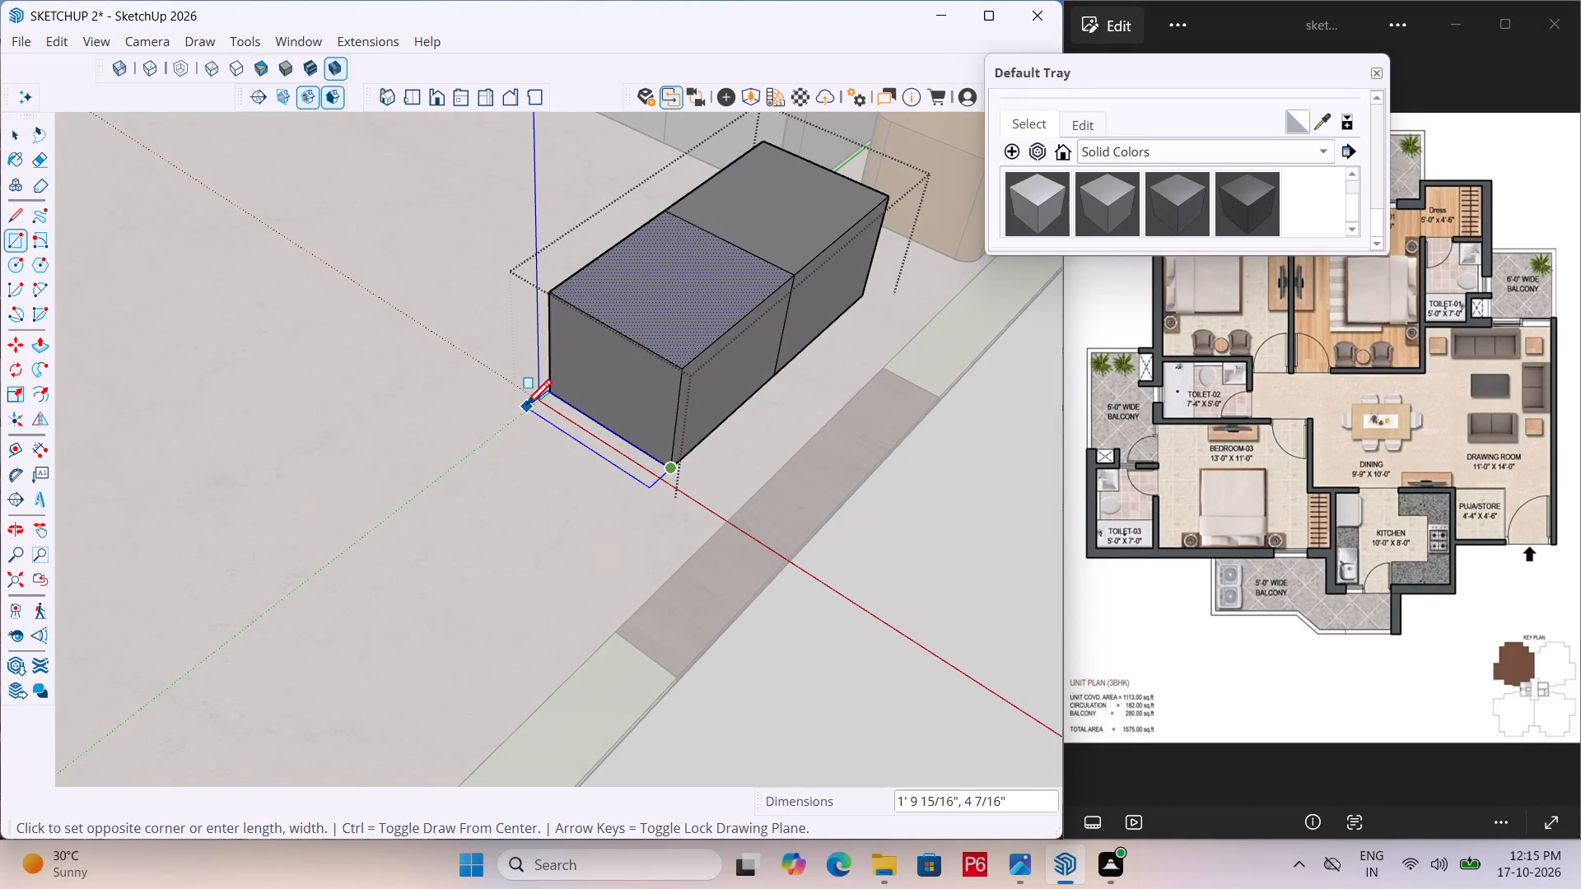
pyautogui.scroll(3, 526, 407)
pyautogui.click(532, 405)
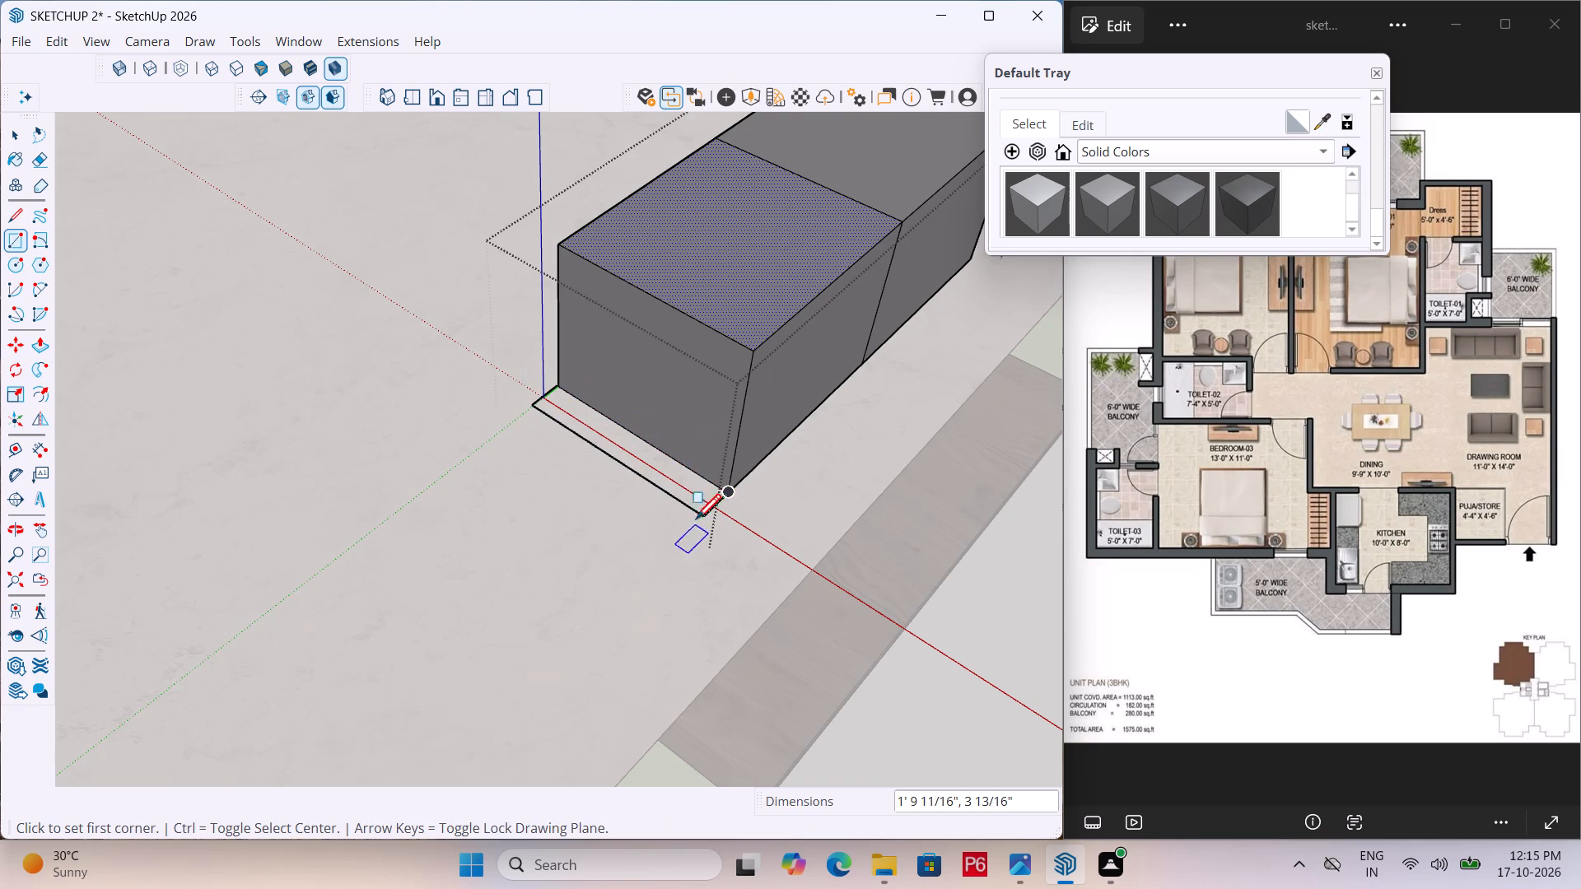
# Draw a floor-level rectangle about 4' 4" by 4" along the seat blocks' long side facing the outer wall.
pyautogui.click(704, 513)
pyautogui.scroll(-1, 697, 443)
pyautogui.moveTo(648, 454); pyautogui.dragTo(294, 474, button='middle')
pyautogui.scroll(-7, 305, 405)
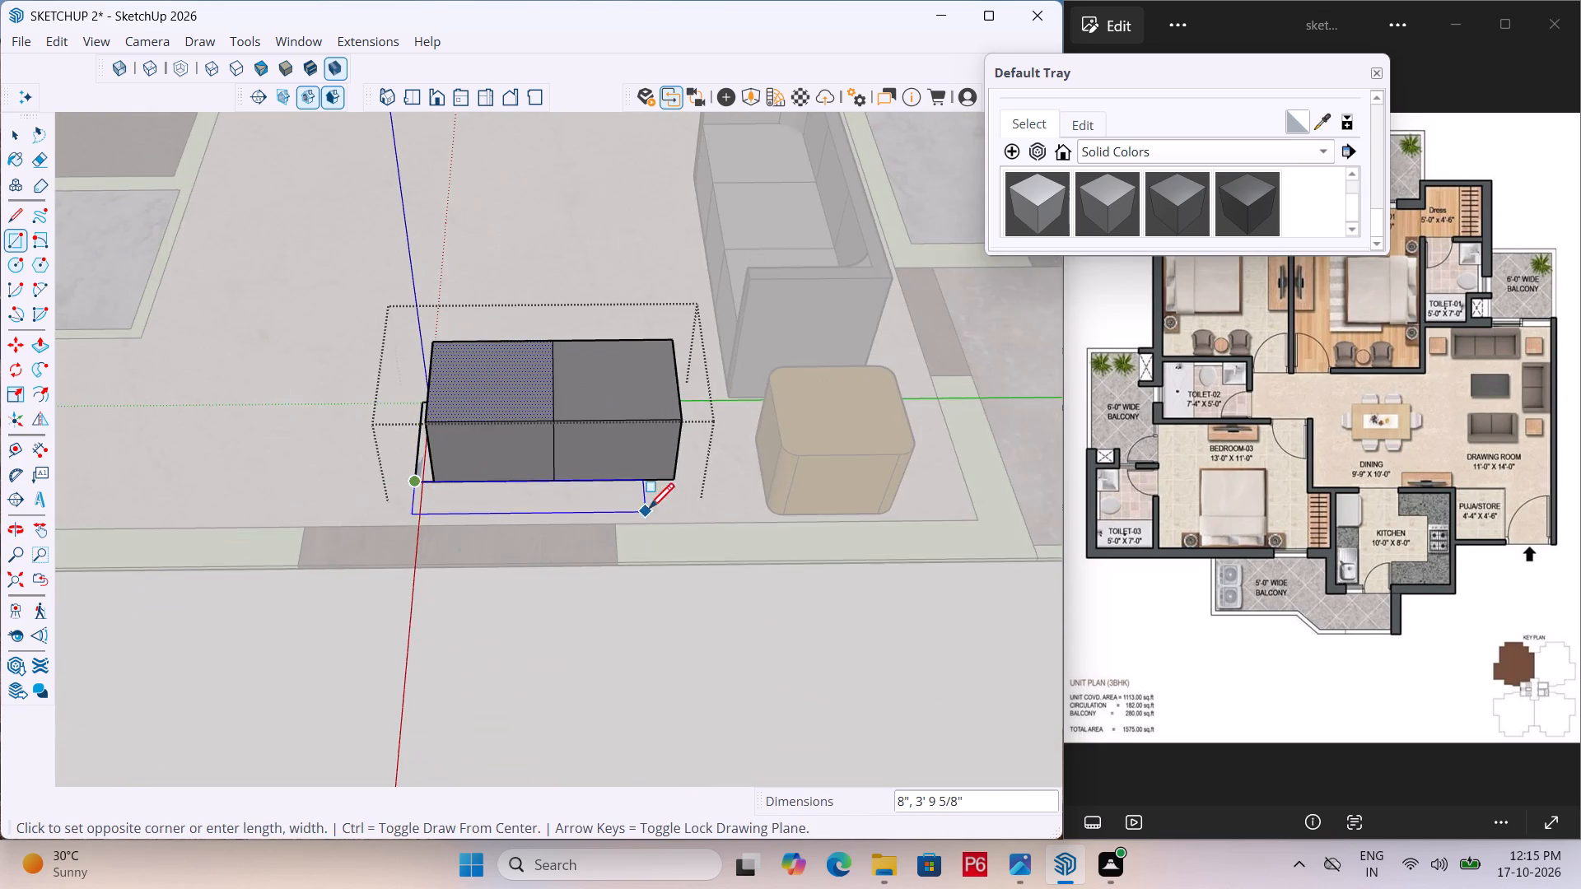
pyautogui.scroll(10, 691, 500)
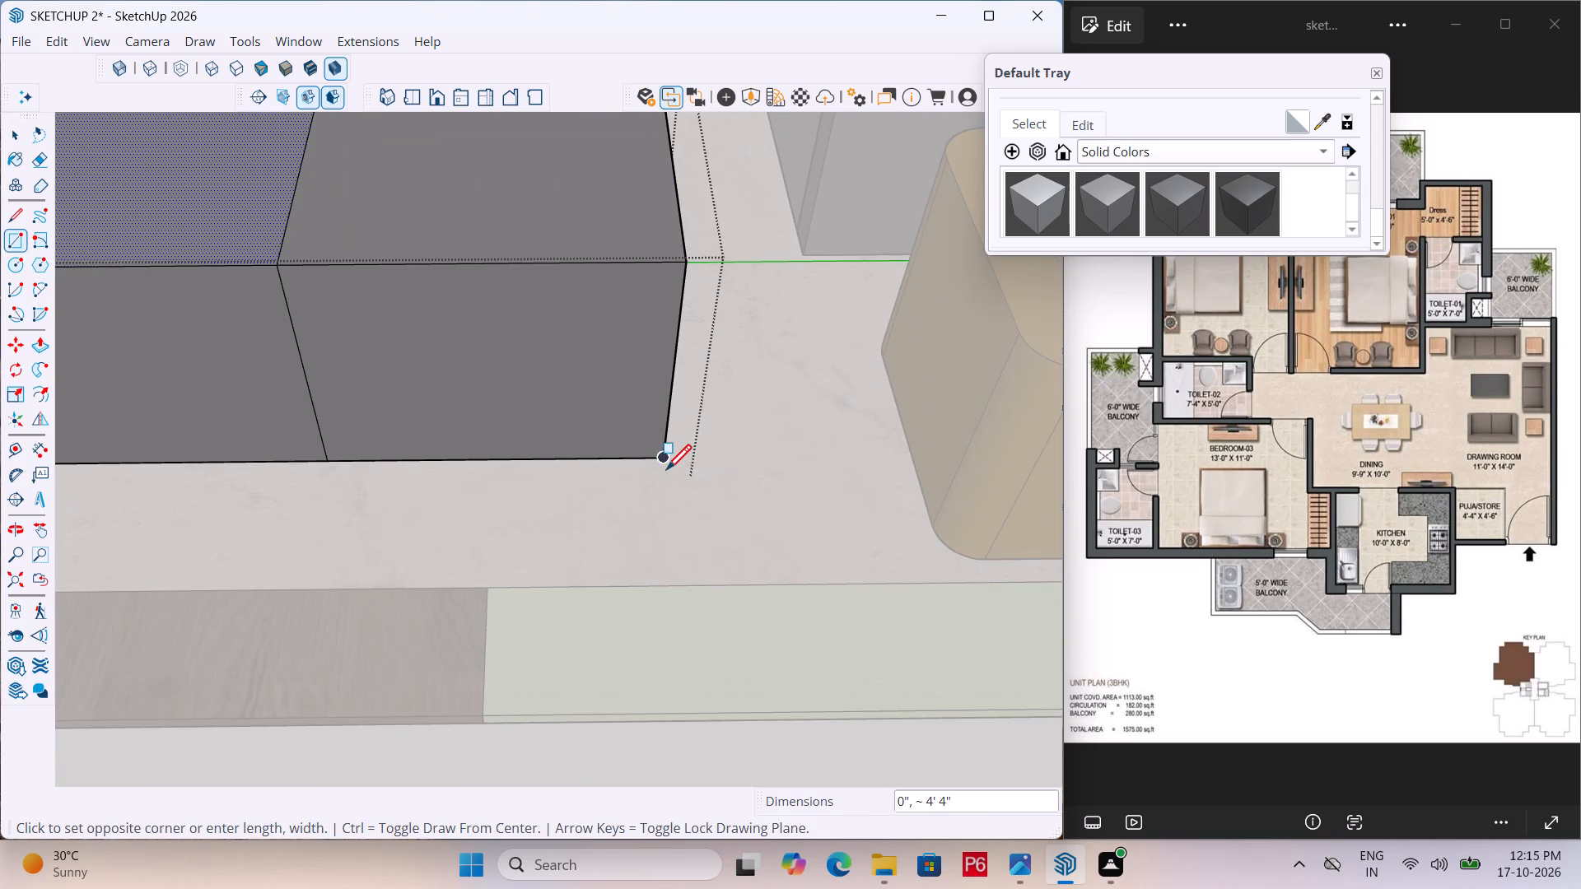
pyautogui.click(666, 502)
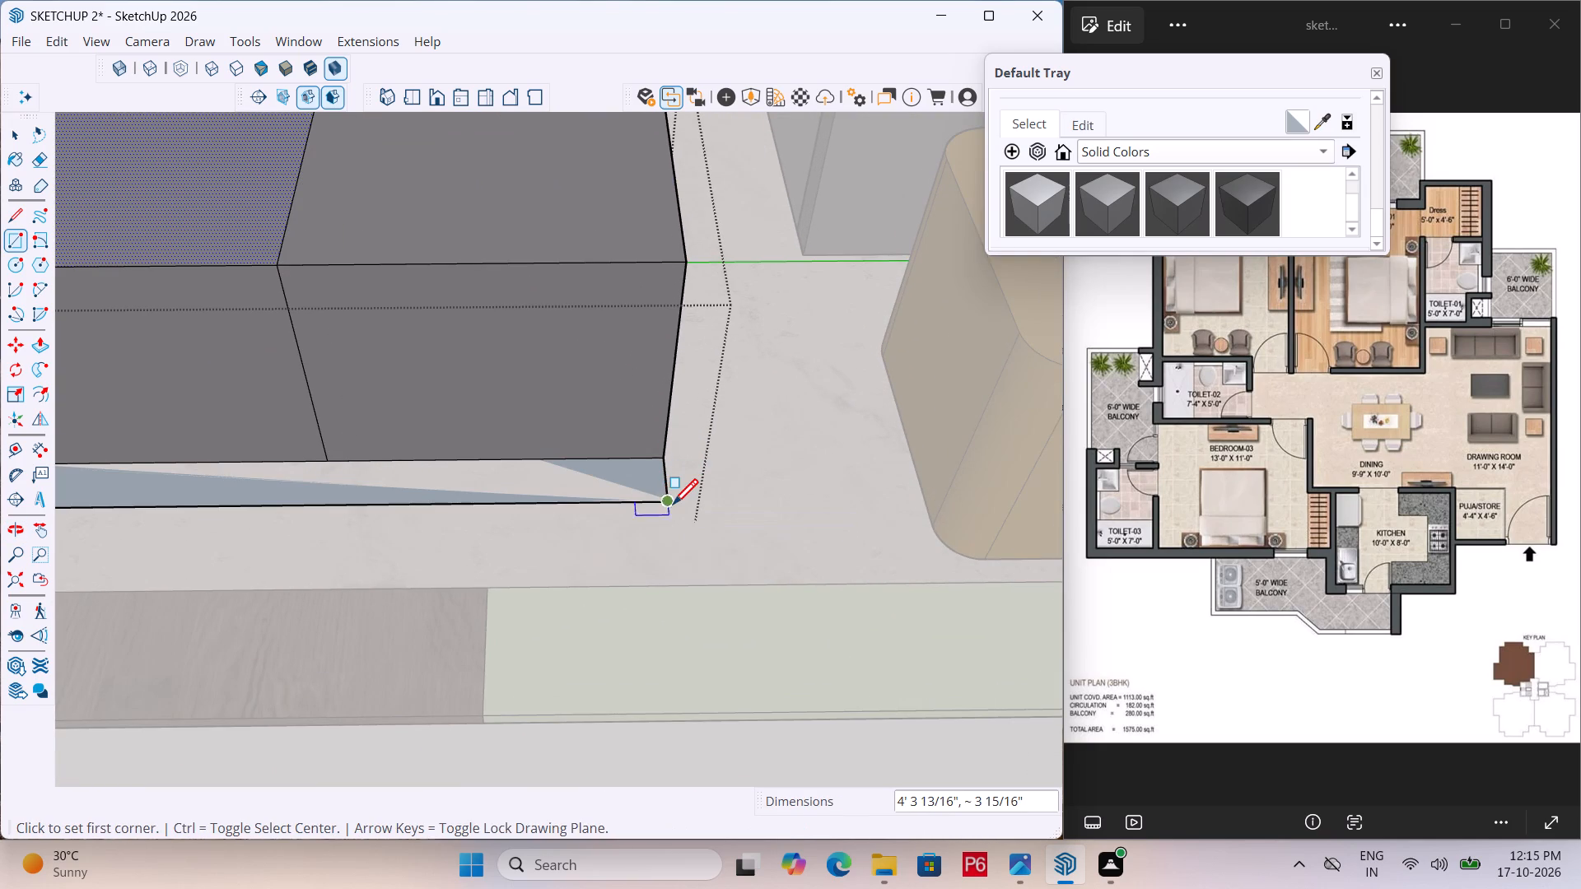
# Draw a floor-level rectangle about 2' 1 1/2" by 3 3/4" along the seat blocks' short end nearest the side table.
pyautogui.click(671, 509)
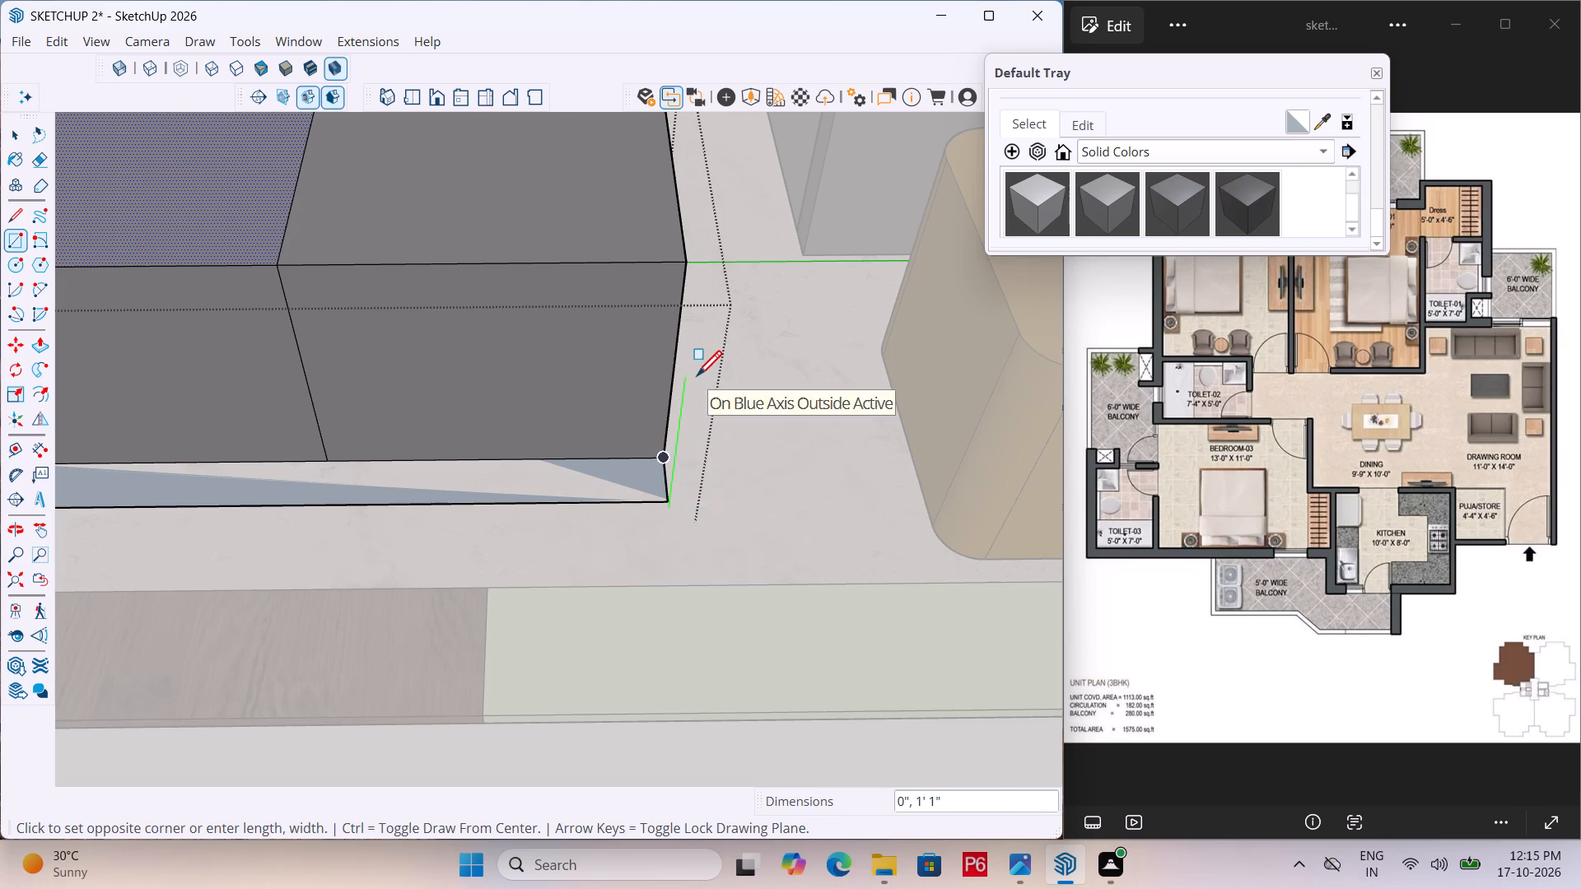
pyautogui.press('space')
pyautogui.write('ER')
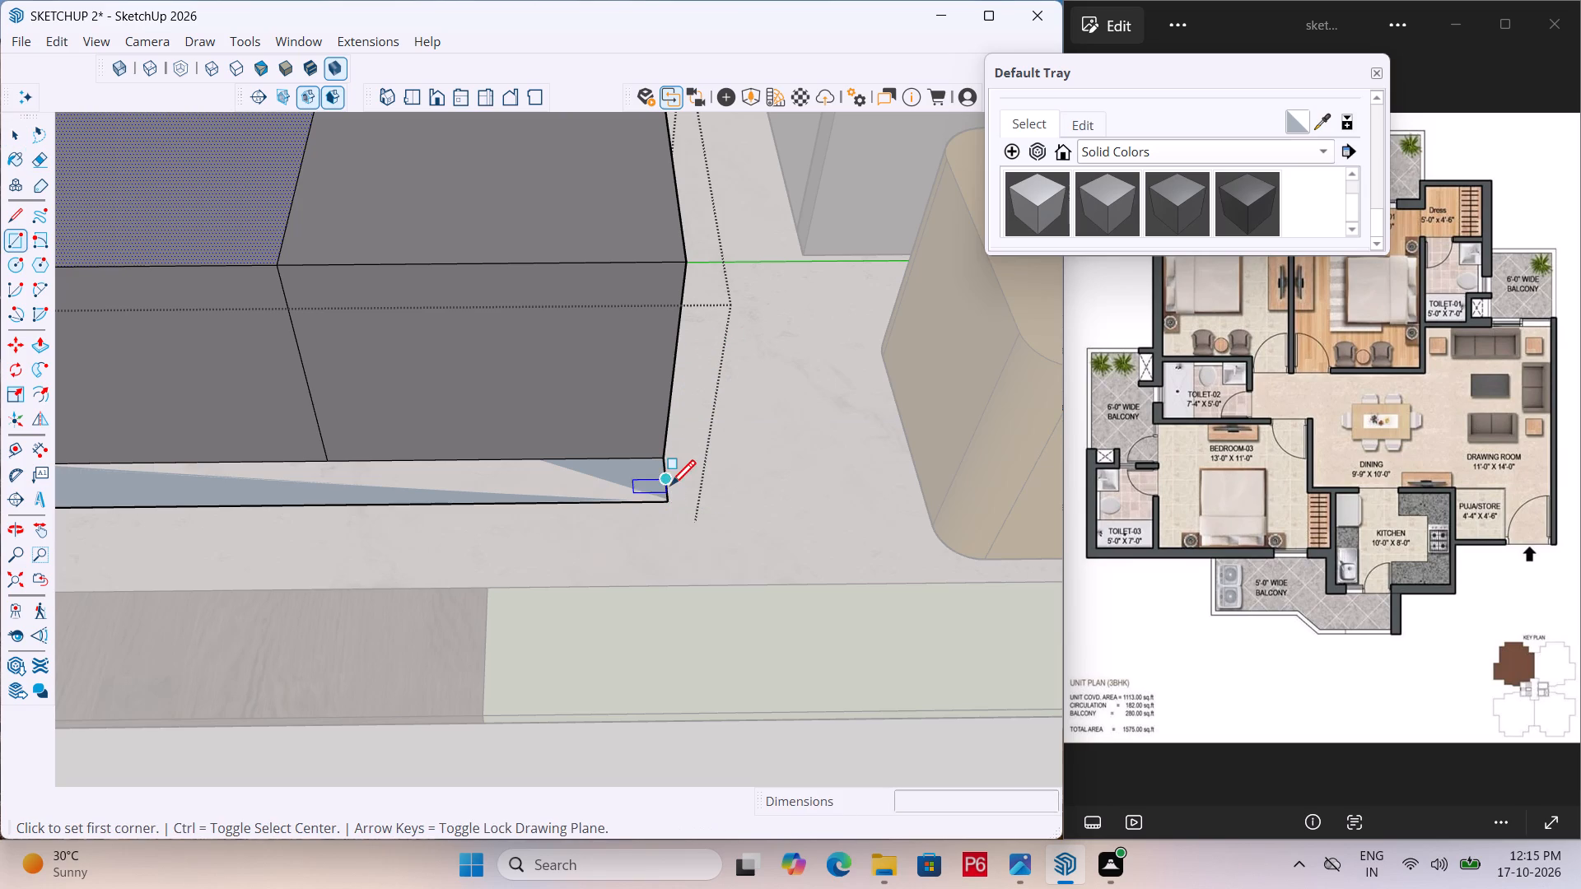
pyautogui.moveTo(669, 501); pyautogui.dragTo(681, 478)
pyautogui.scroll(-1, 713, 371)
pyautogui.moveTo(707, 374); pyautogui.dragTo(366, 395, button='middle')
pyautogui.scroll(4, 806, 361)
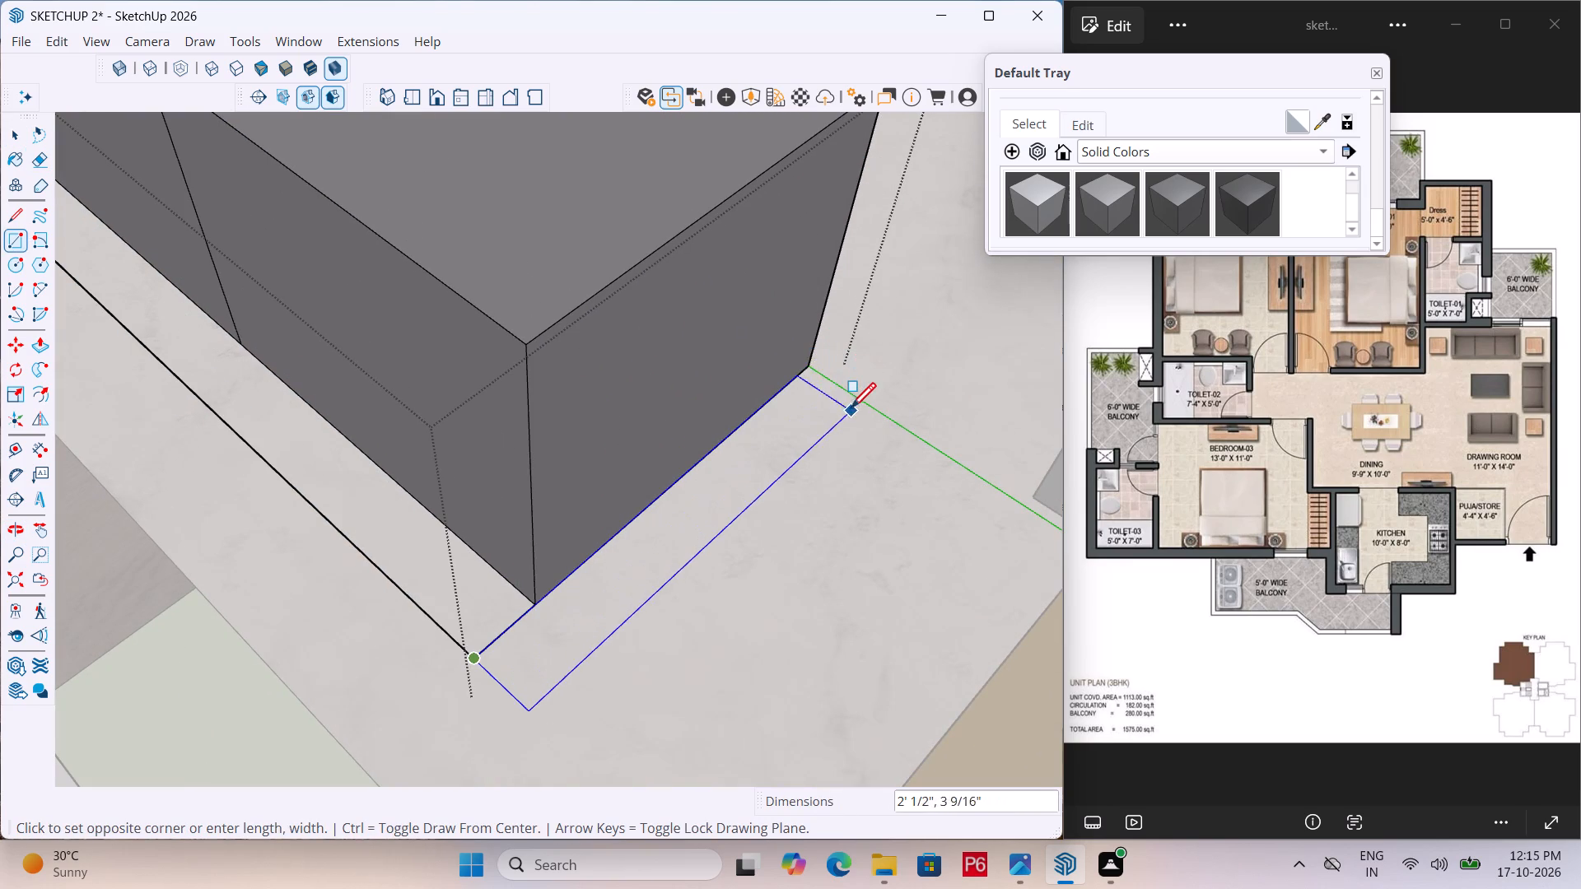
pyautogui.moveTo(865, 404); pyautogui.dragTo(507, 352, button='middle')
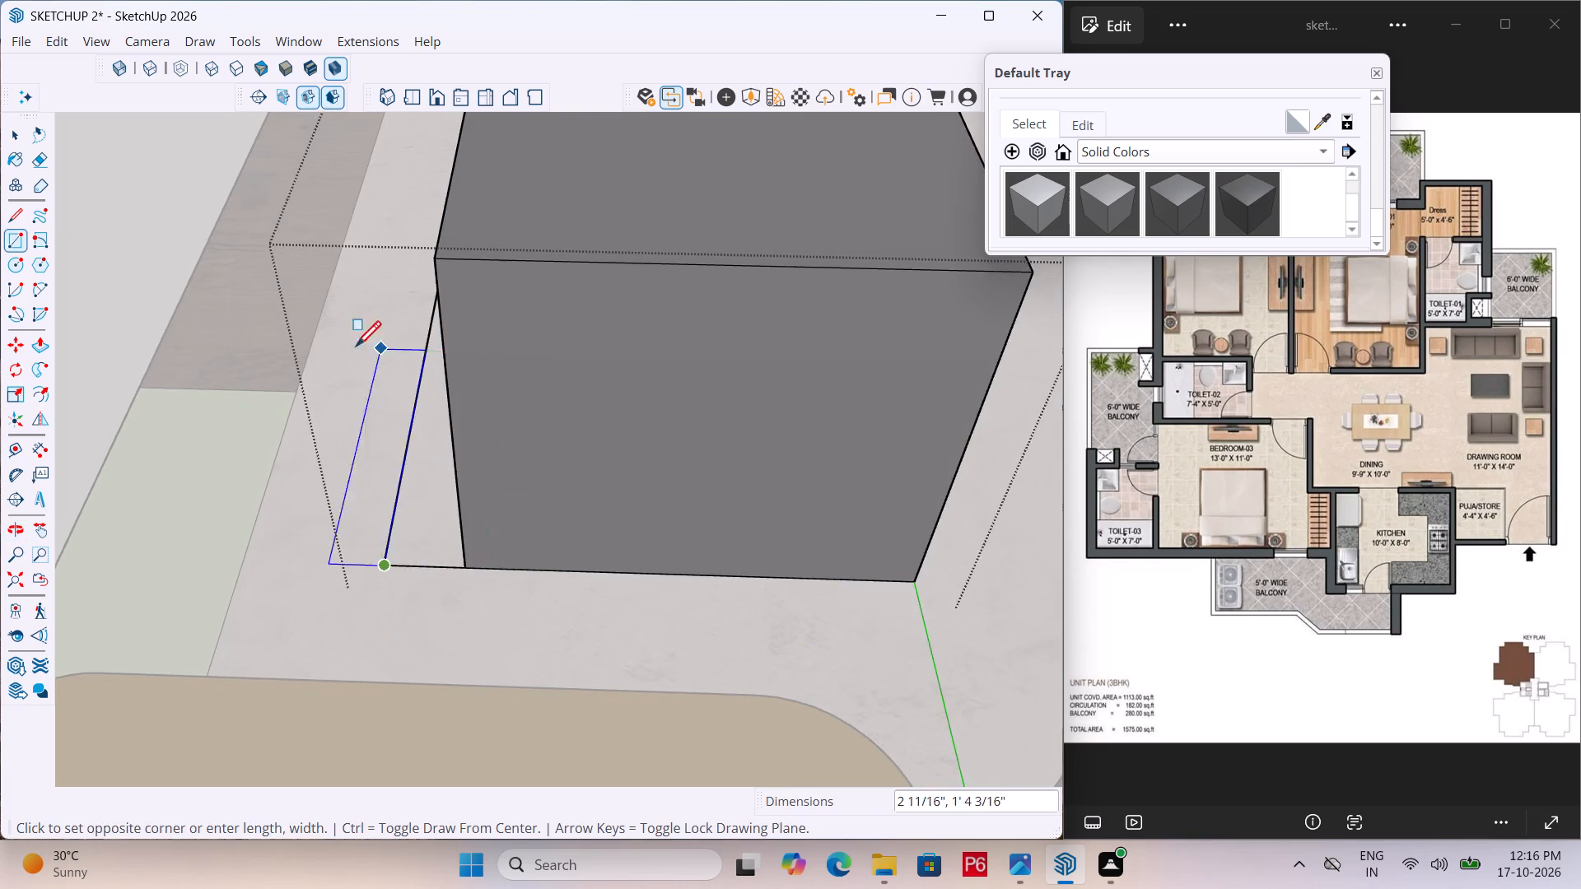
pyautogui.scroll(-4, 341, 353)
pyautogui.moveTo(702, 463); pyautogui.dragTo(155, 522, button='middle')
pyautogui.scroll(2, 585, 631)
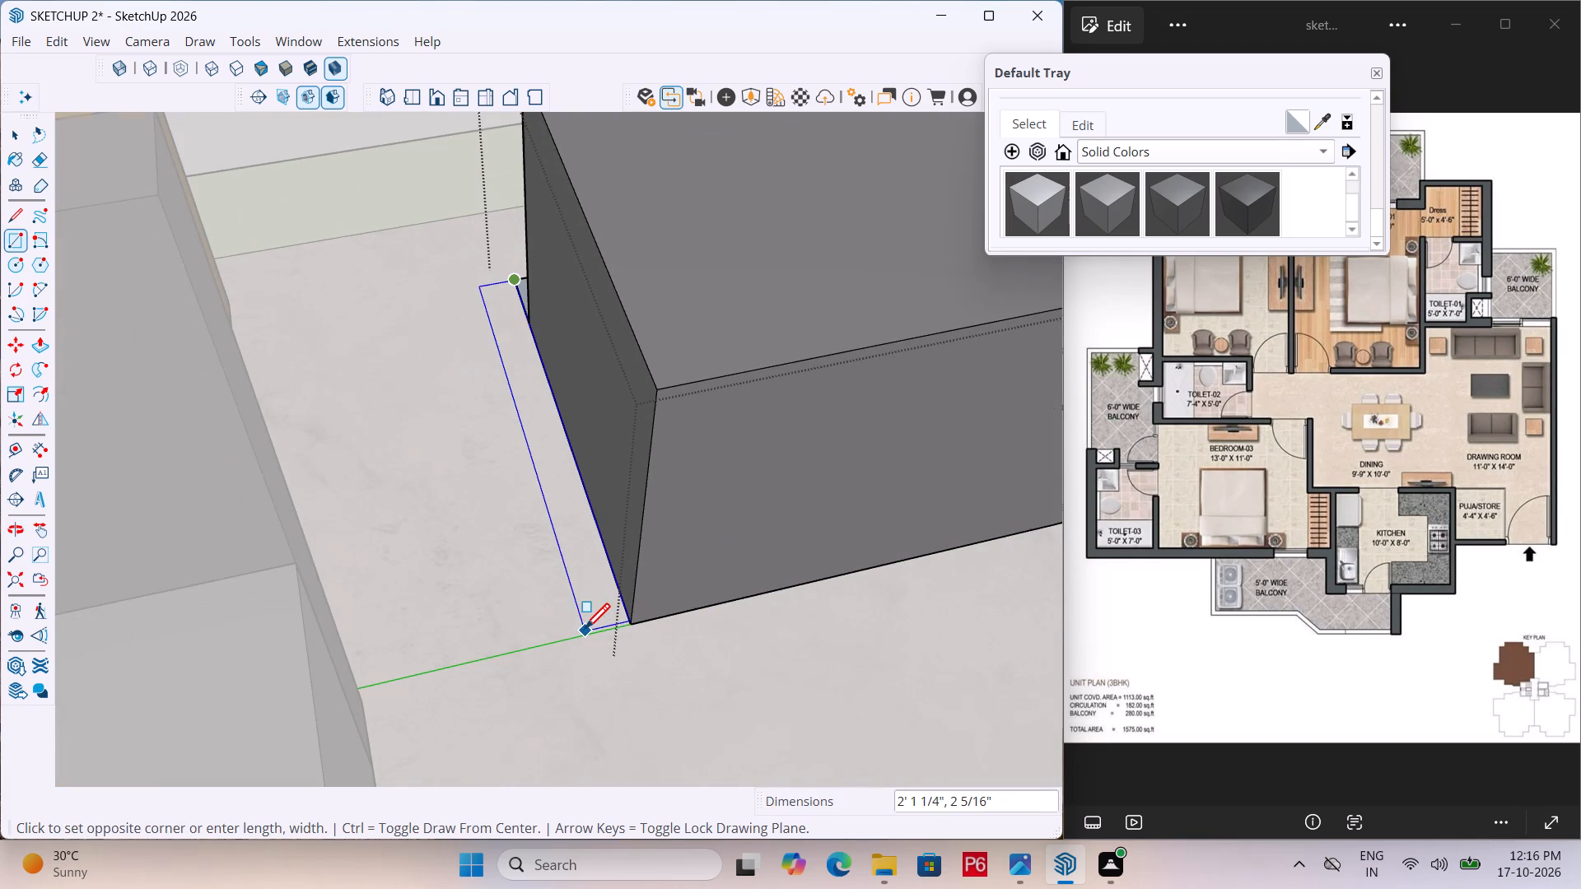
pyautogui.scroll(1, 585, 631)
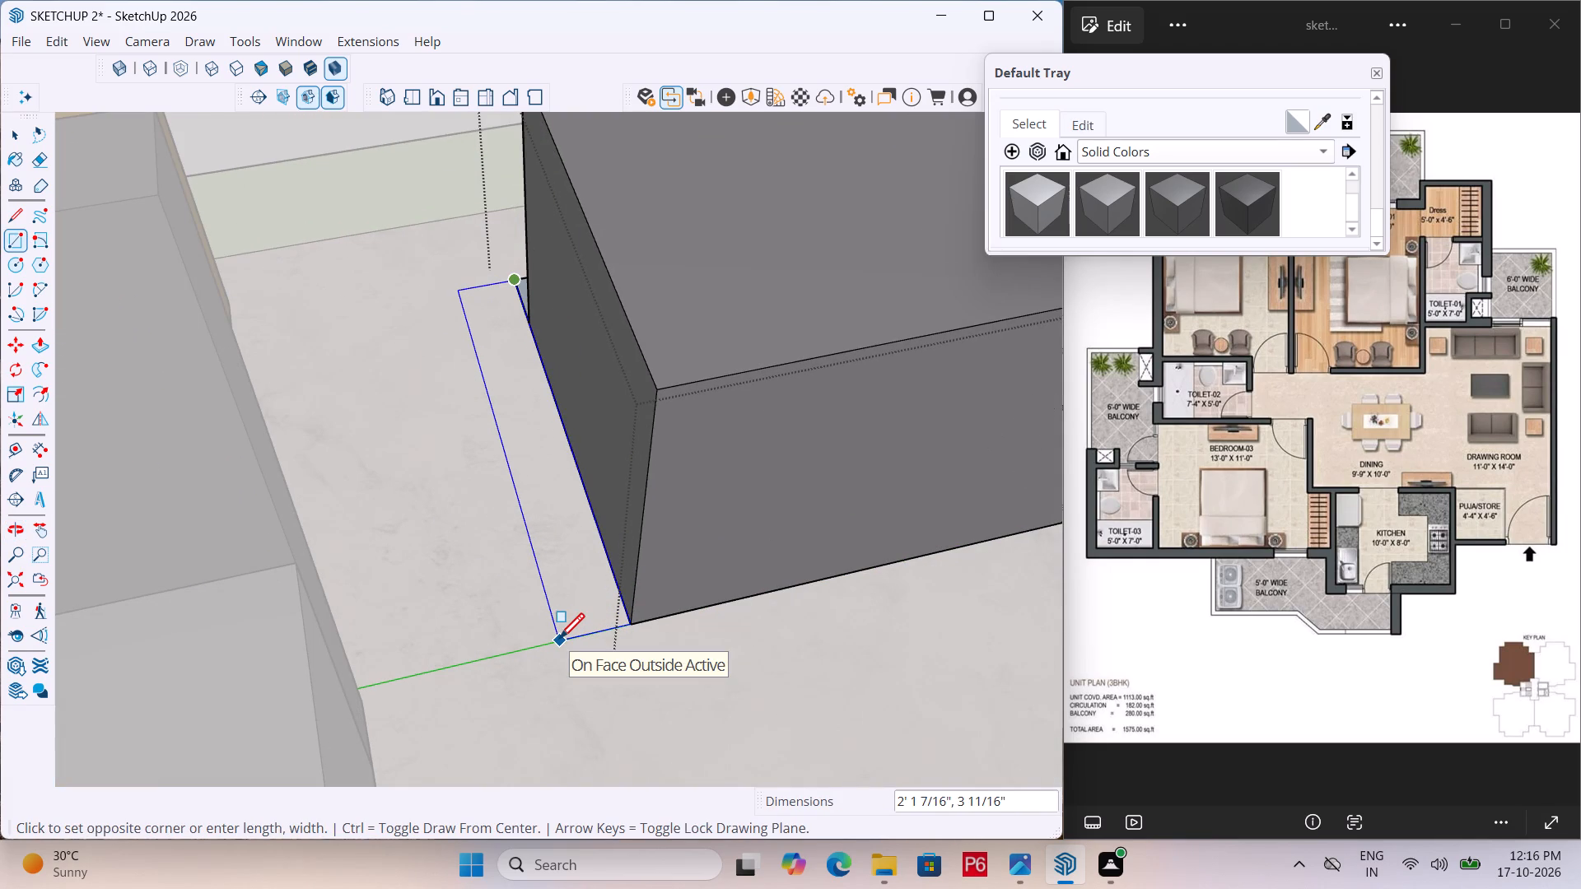
pyautogui.click(559, 641)
# Erase the dividing edges at both corners so the three strips merge into one U-shaped face, and save the model.
pyautogui.scroll(-6, 647, 488)
pyautogui.scroll(-4, 509, 476)
pyautogui.moveTo(371, 462); pyautogui.dragTo(389, 462, button='middle')
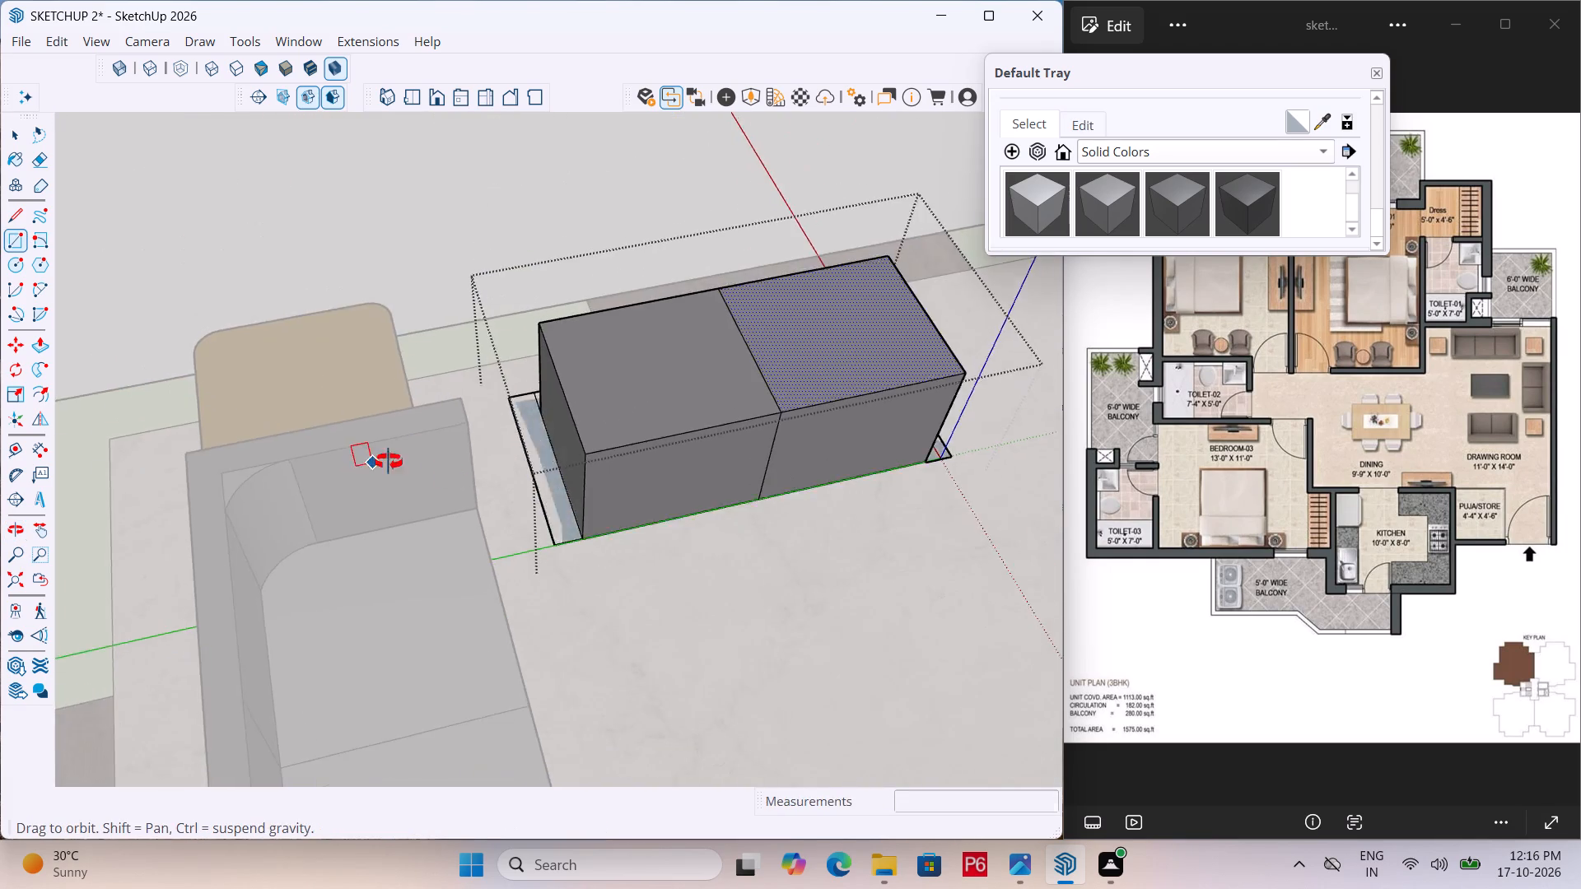
pyautogui.moveTo(389, 462); pyautogui.dragTo(1239, 503, button='middle')
pyautogui.moveTo(441, 517); pyautogui.dragTo(744, 501, button='middle')
pyautogui.press('e')
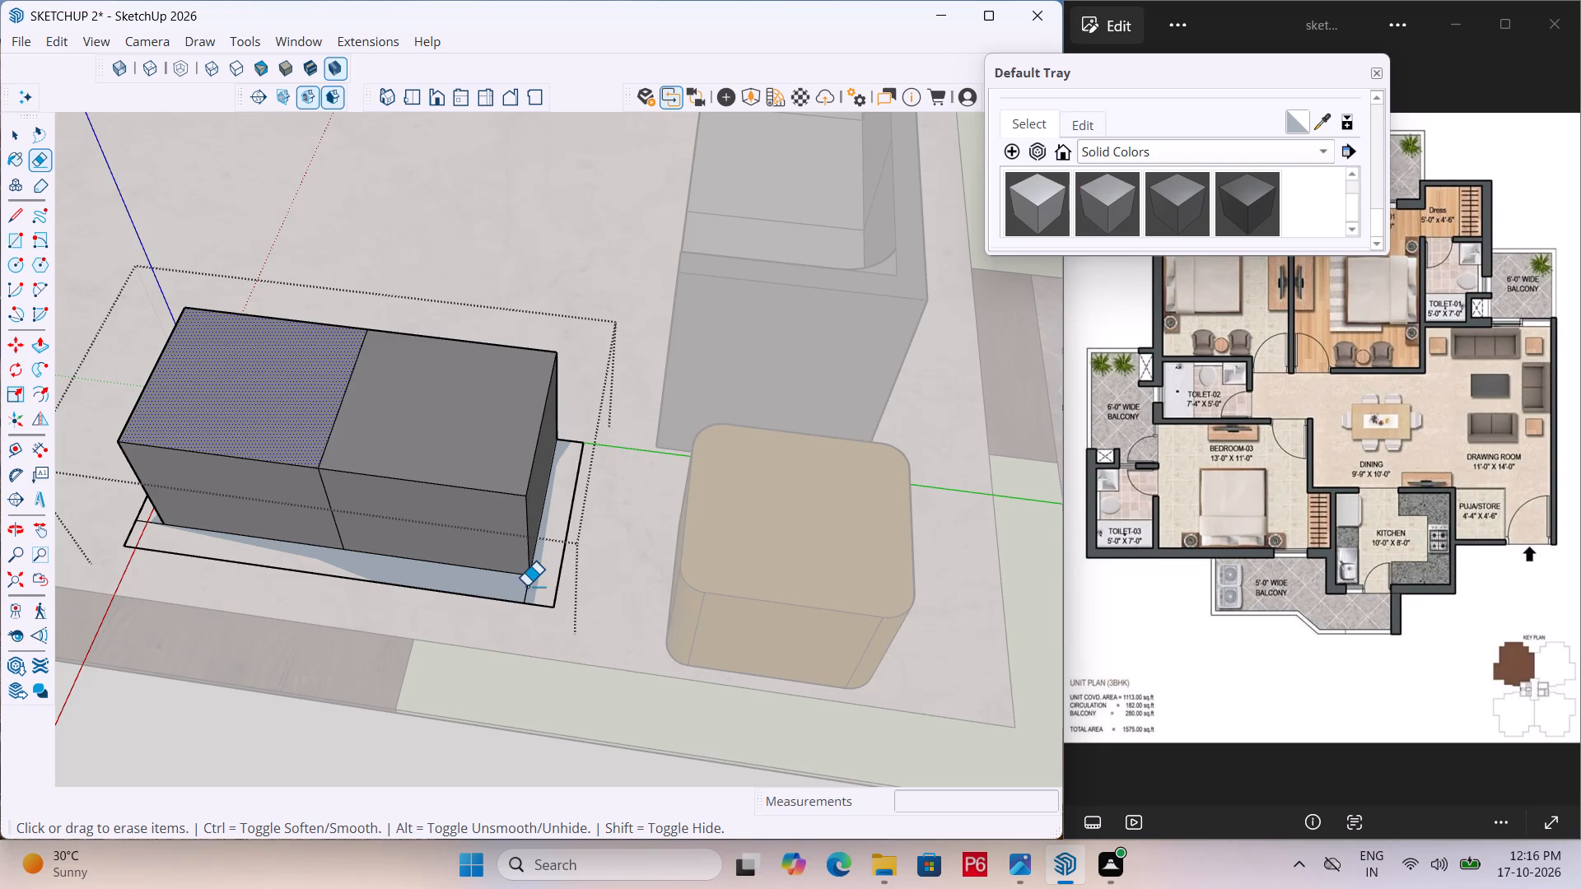
pyautogui.click(523, 587)
pyautogui.moveTo(125, 521); pyautogui.dragTo(736, 417, button='middle')
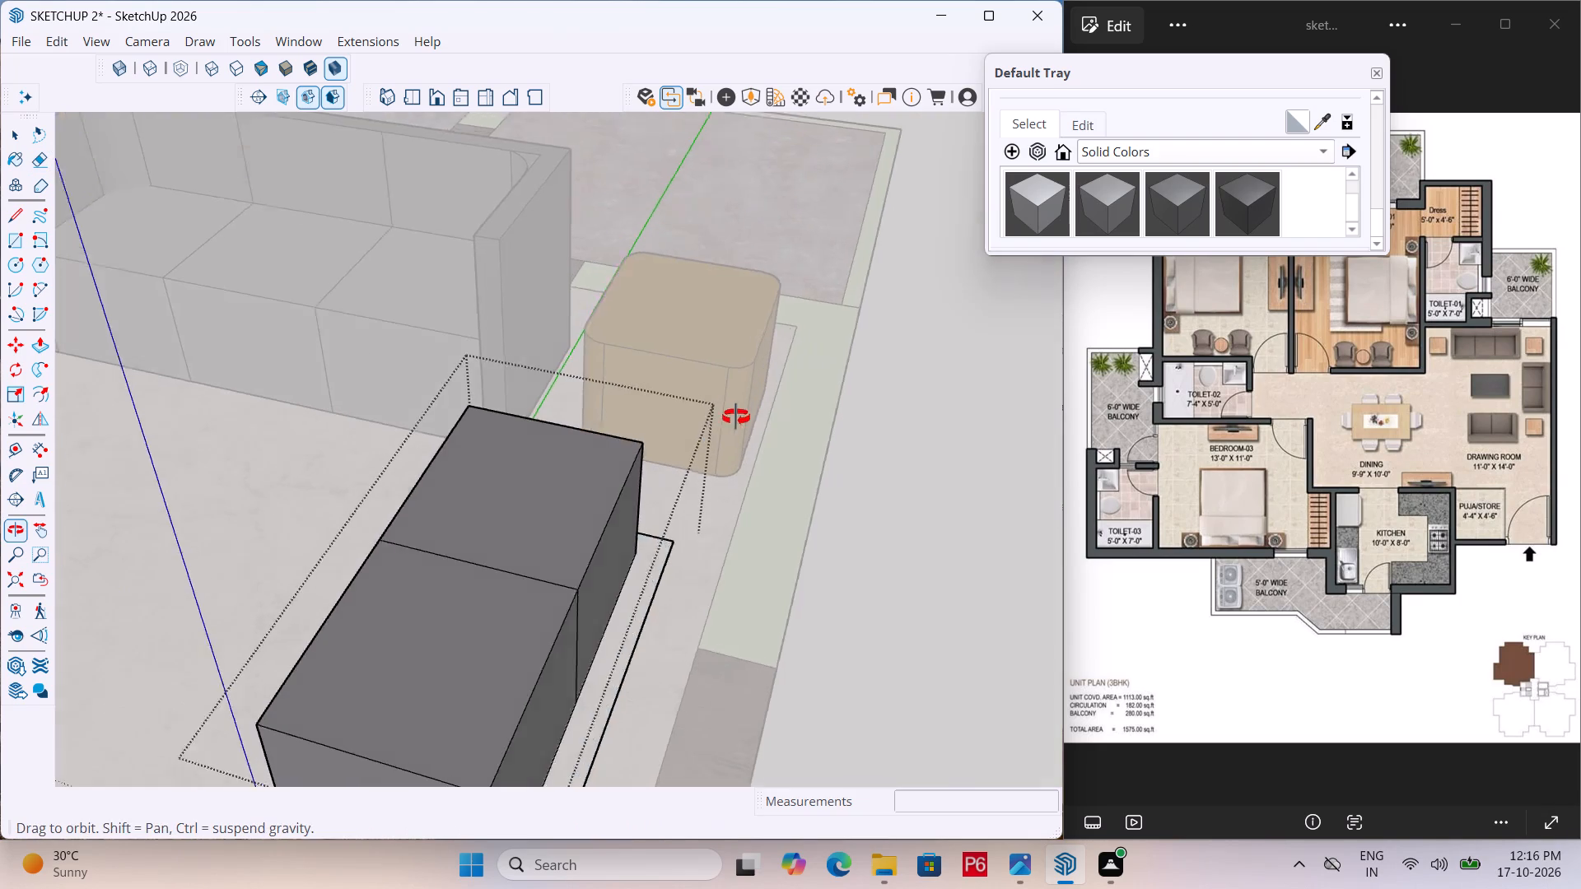
pyautogui.moveTo(736, 417); pyautogui.dragTo(744, 415, button='middle')
pyautogui.scroll(-4, 562, 332)
pyautogui.scroll(5, 549, 627)
pyautogui.moveTo(516, 700); pyautogui.dragTo(534, 706)
pyautogui.scroll(-5, 432, 567)
pyautogui.hotkey('ctrl', 's')
pyautogui.hotkey('ctrl', 's')
pyautogui.hotkey('ctrl', 's')
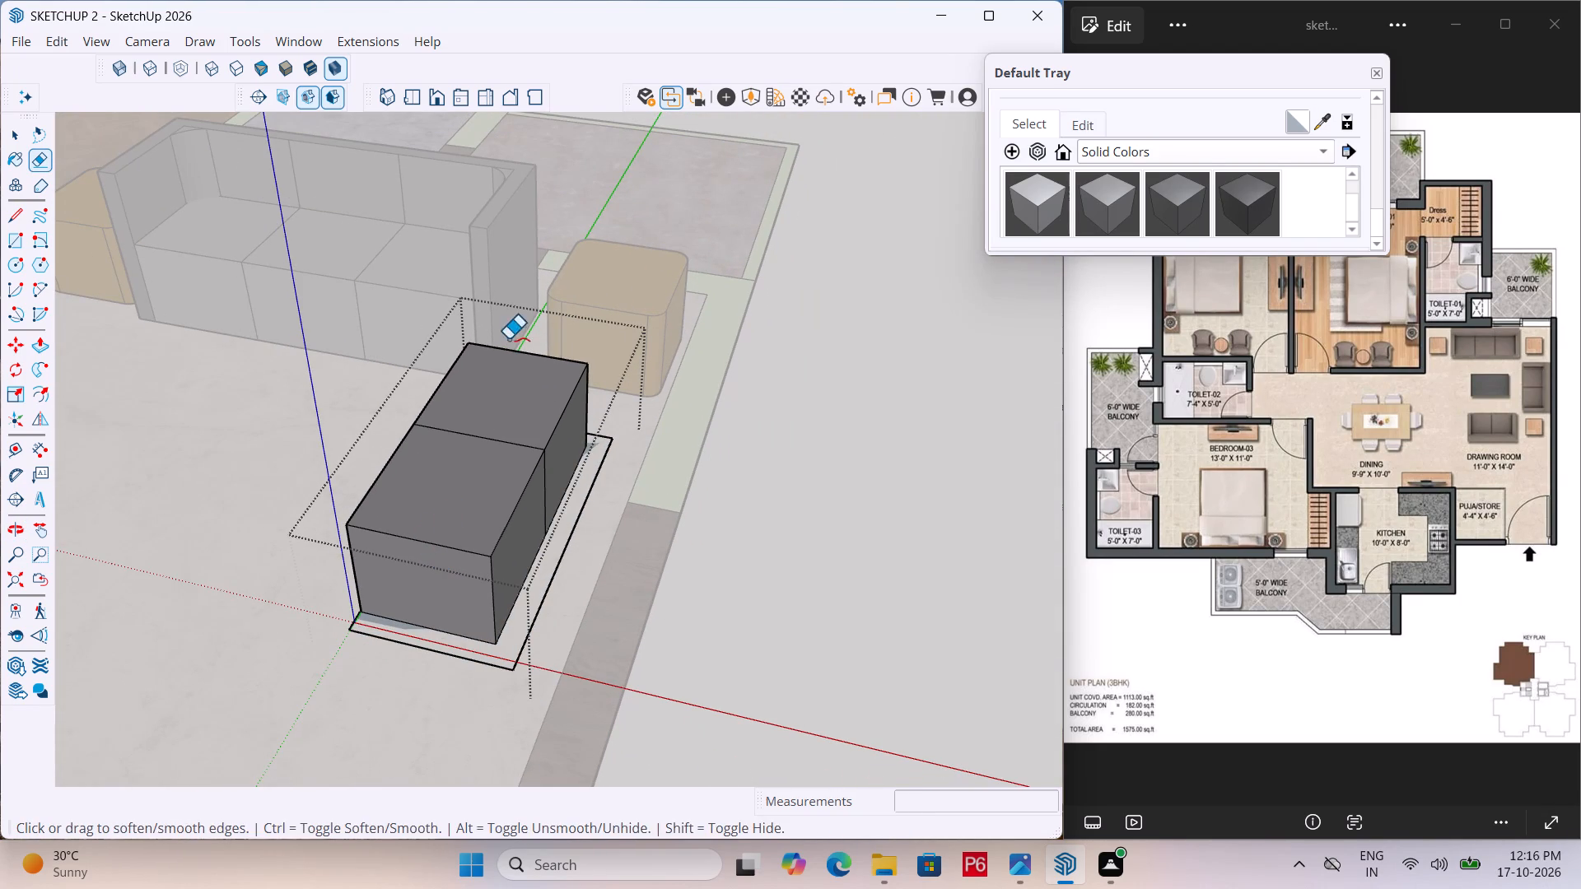
pyautogui.hotkey('ctrl', 's')
# Push/Pull the U-shaped strip up 1' 6", level with the seat tops.
pyautogui.scroll(-4, 368, 305)
pyautogui.moveTo(440, 328); pyautogui.dragTo(436, 486, button='middle')
pyautogui.scroll(6, 460, 575)
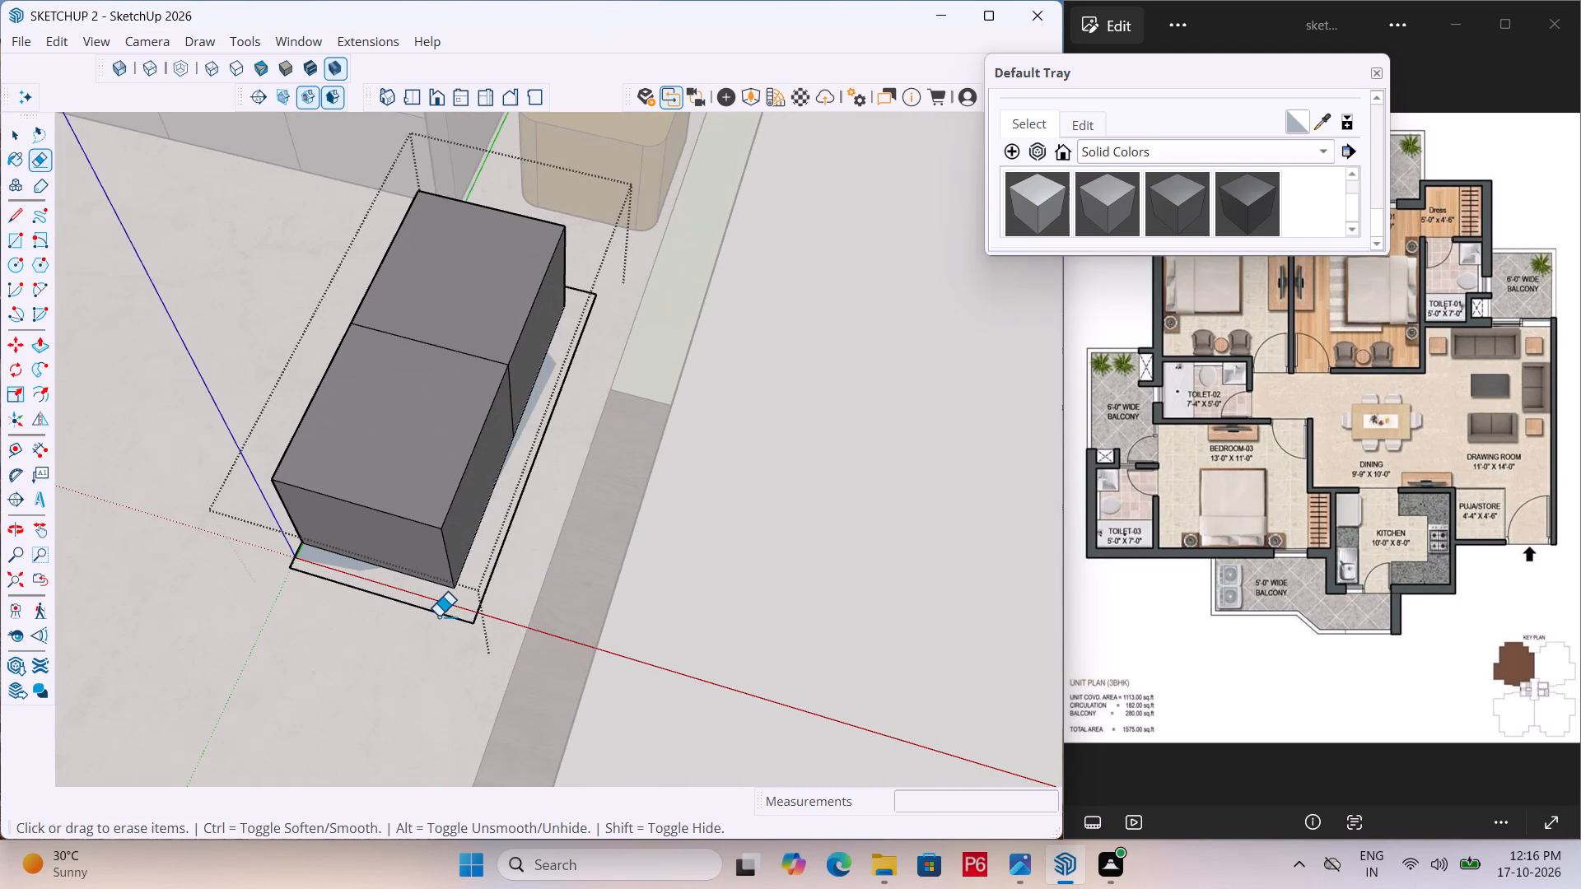
pyautogui.scroll(2, 481, 588)
pyautogui.press('p')
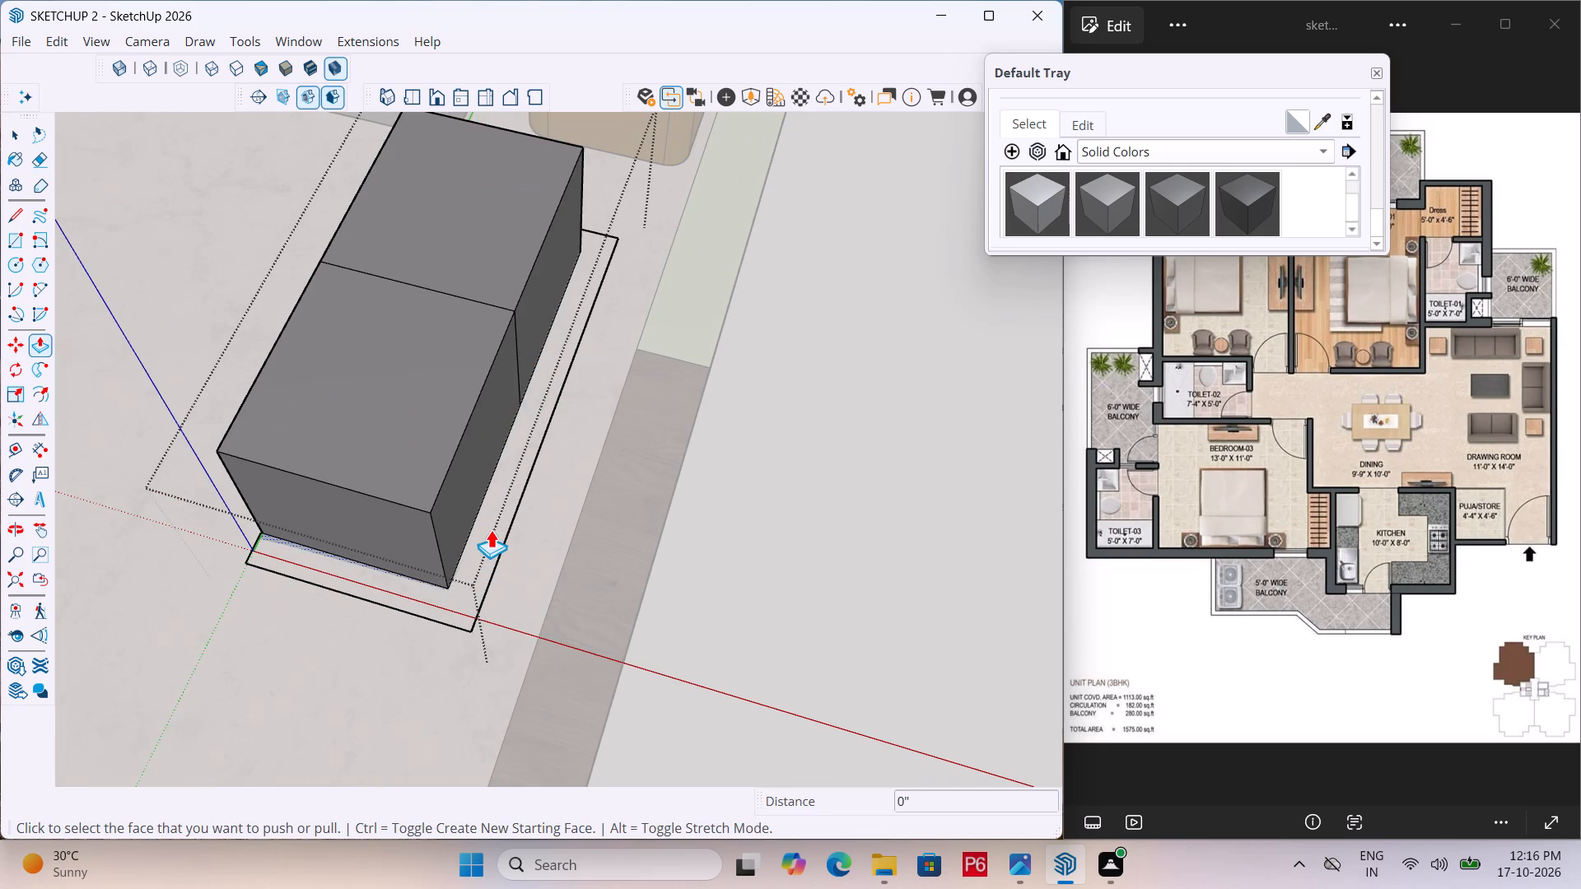
pyautogui.click(489, 525)
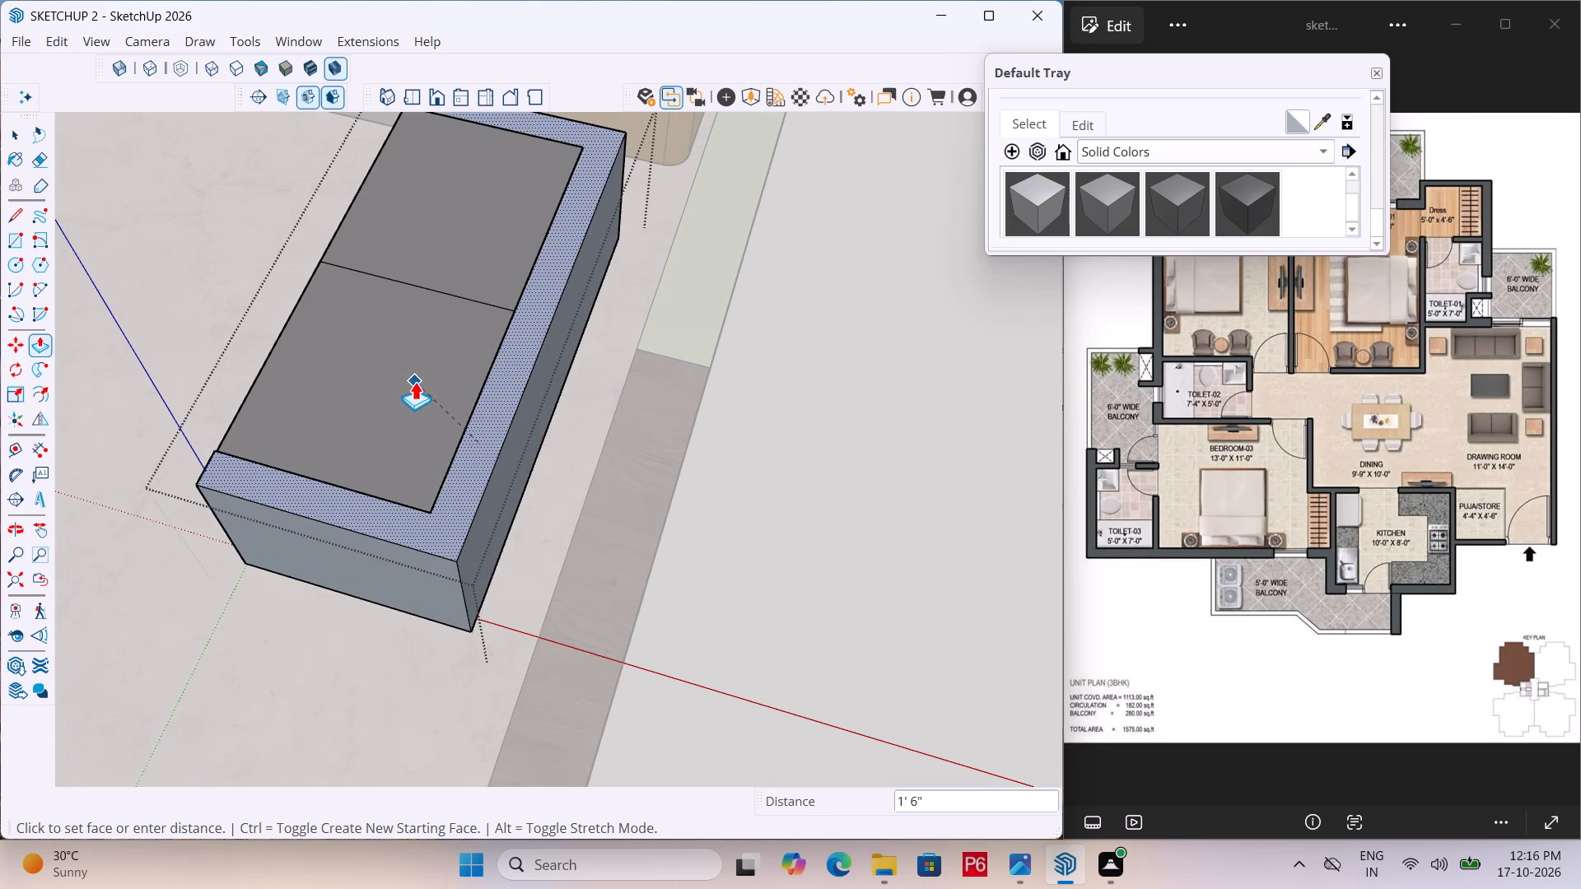
pyautogui.click(415, 381)
pyautogui.moveTo(305, 509); pyautogui.dragTo(817, 342, button='middle')
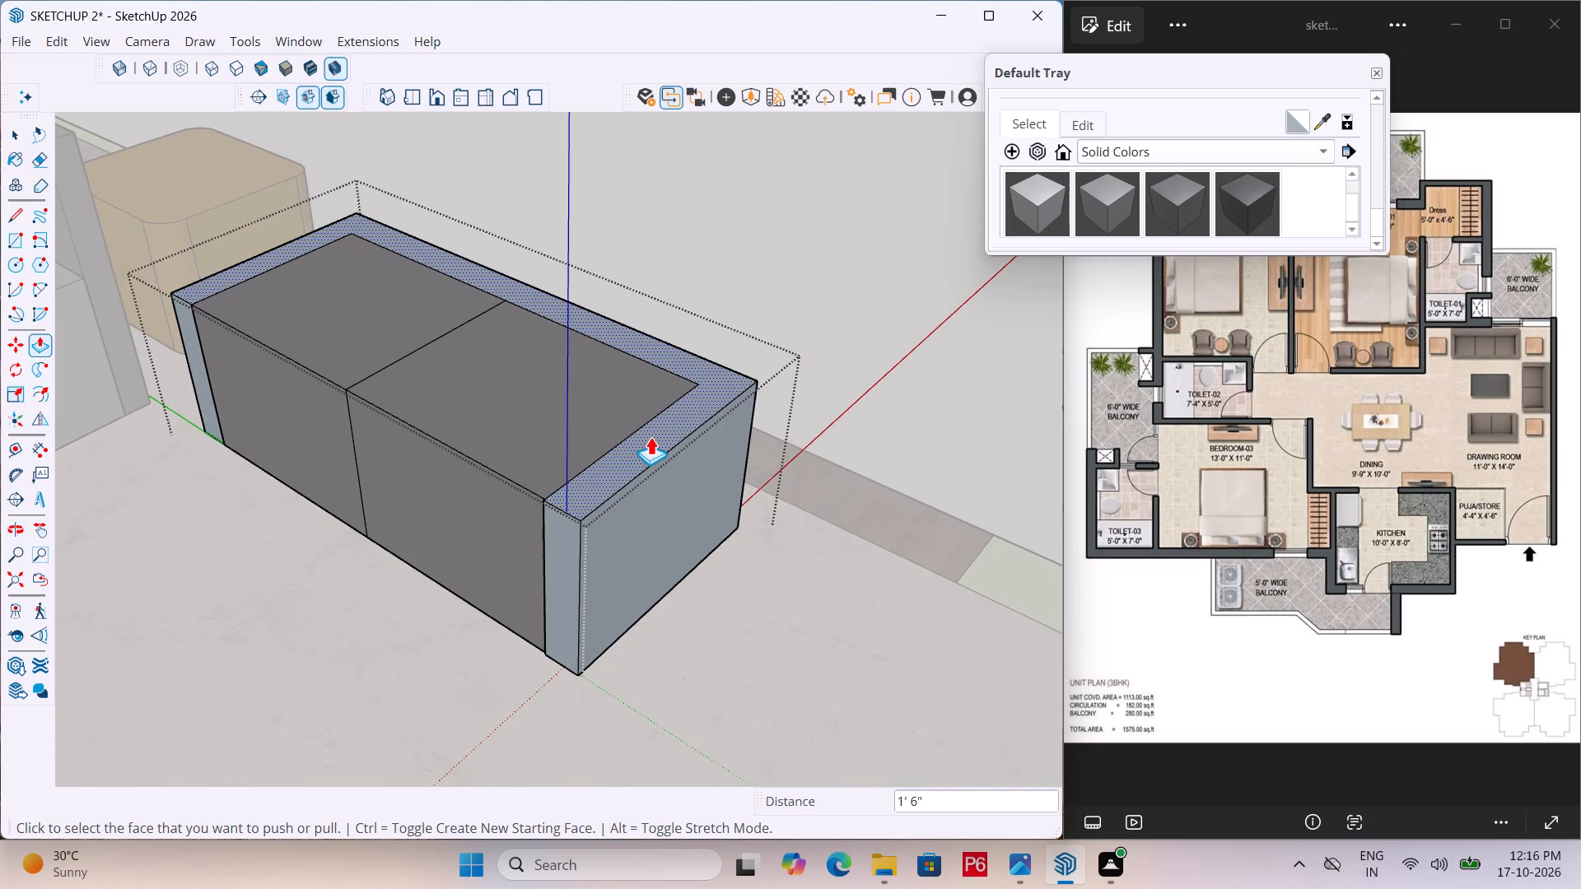
# Push/Pull the sofa's U-shaped back-and-arm strip up a further 1' 3" above the seats, and save the model.
pyautogui.click(651, 436)
pyautogui.scroll(-3, 659, 244)
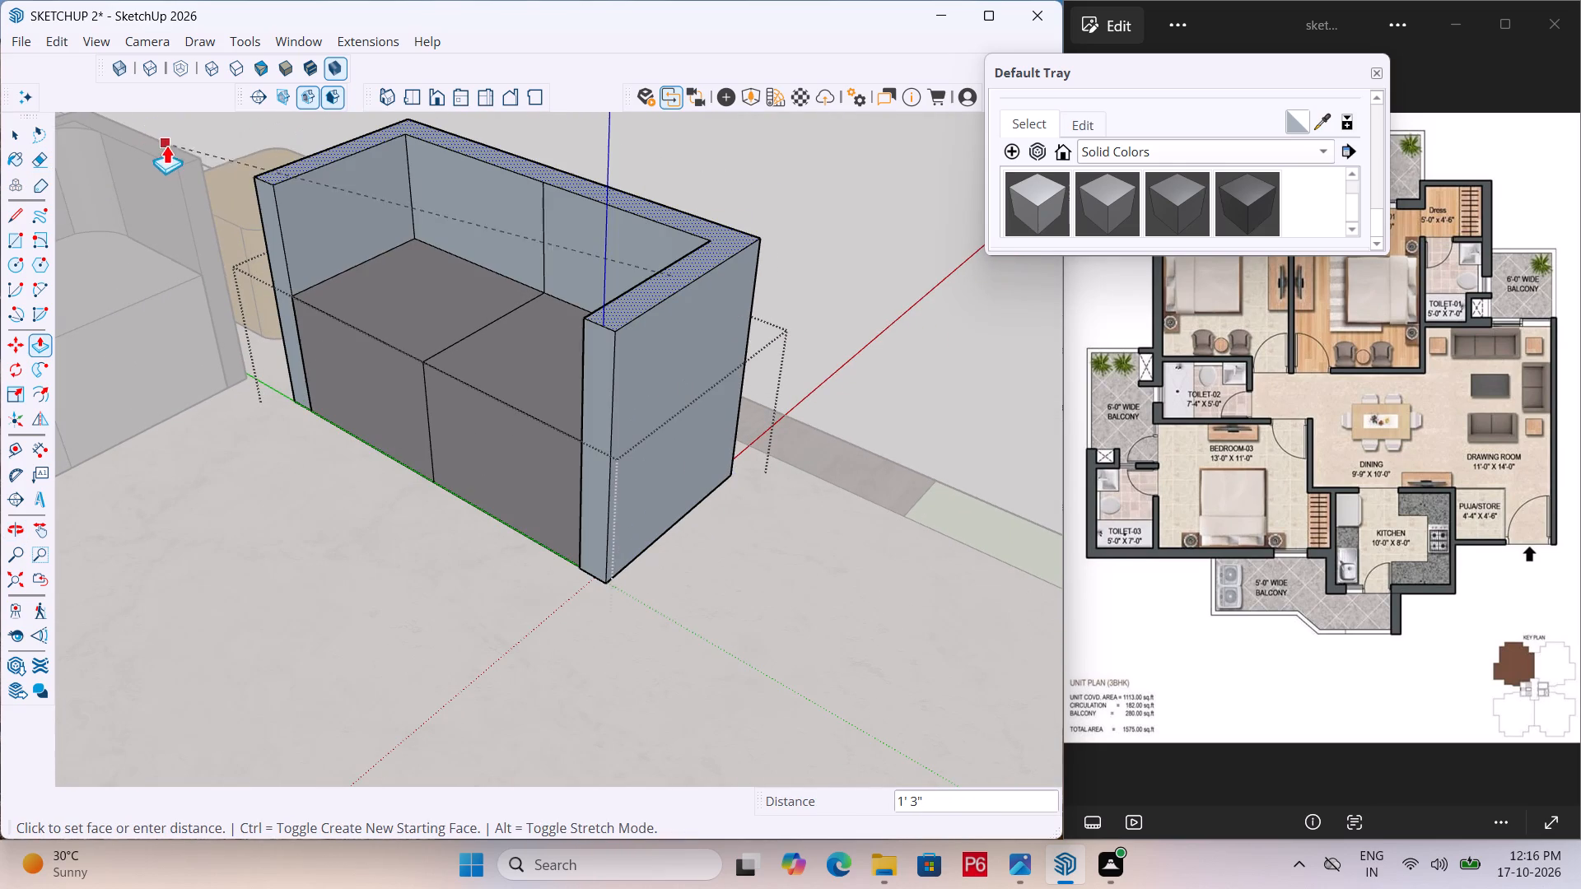
pyautogui.click(184, 152)
pyautogui.hotkey('ctrl', 's')
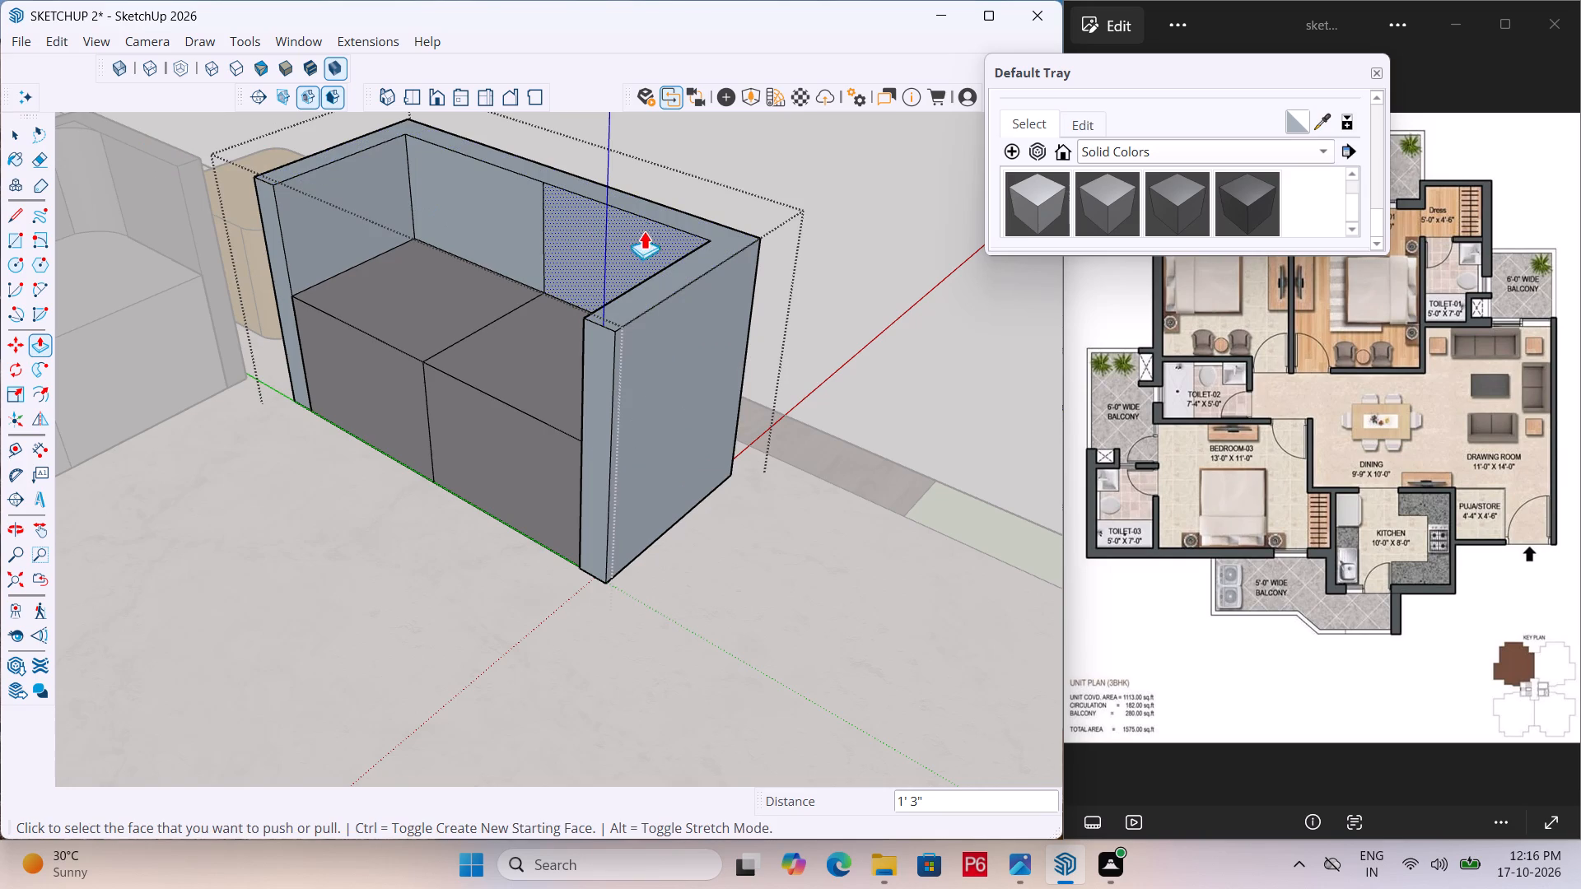
pyautogui.hotkey('ctrl', 's')
pyautogui.hotkey('ctrl', 's')
# Draw a rounding arc across each of the two inner back corners on the top rim of the sofa's back and arms.
pyautogui.scroll(-3, 676, 279)
pyautogui.moveTo(488, 316); pyautogui.dragTo(594, 368, button='middle')
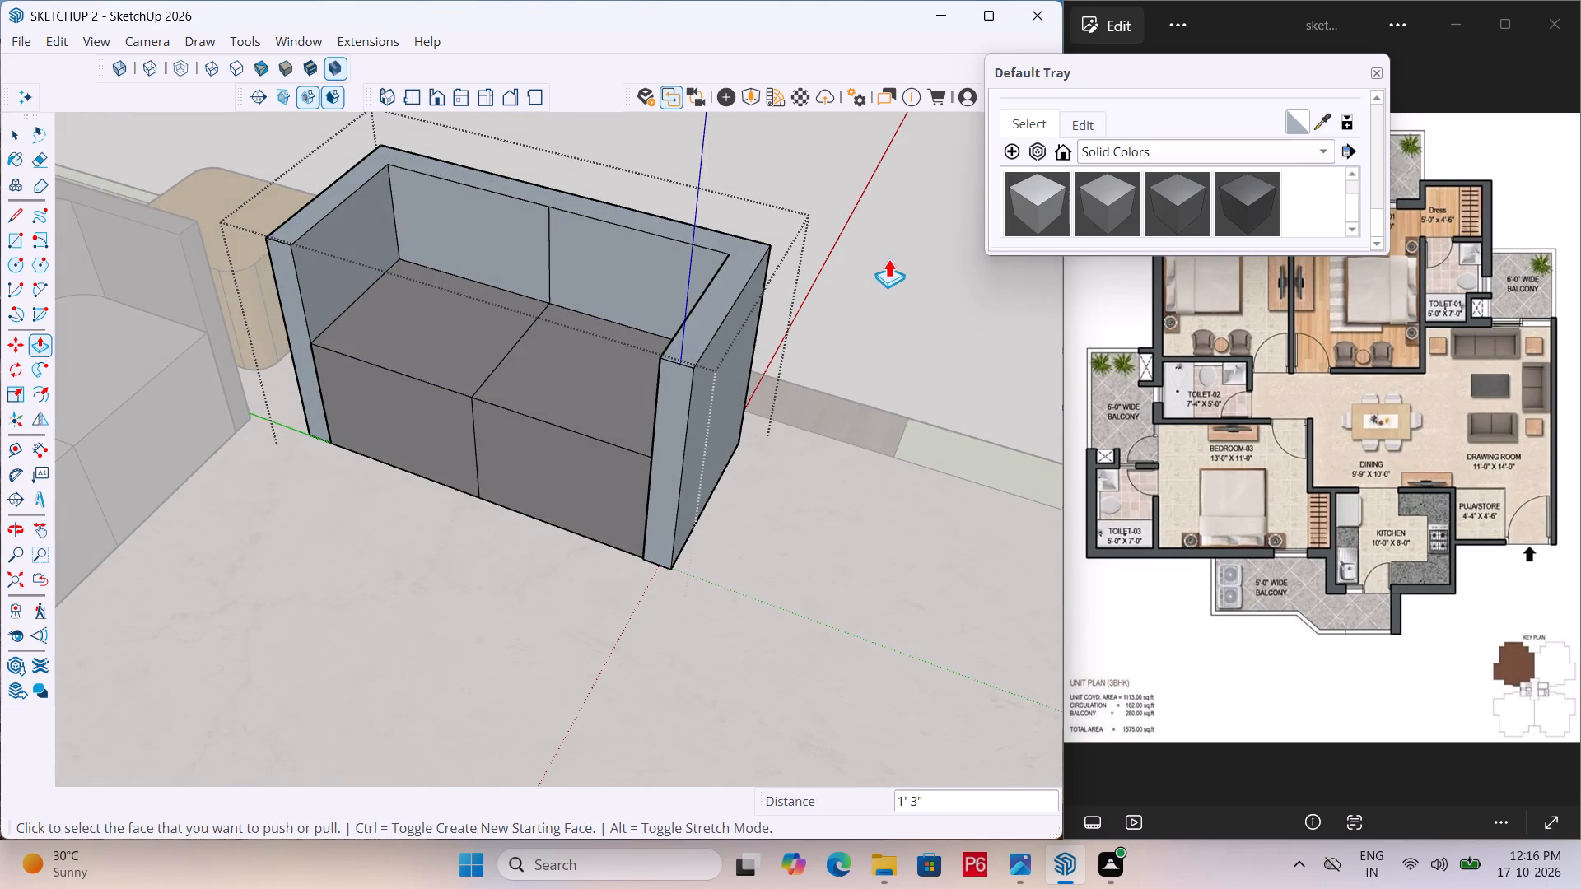
pyautogui.moveTo(355, 420); pyautogui.dragTo(540, 387, button='middle')
pyautogui.scroll(5, 344, 166)
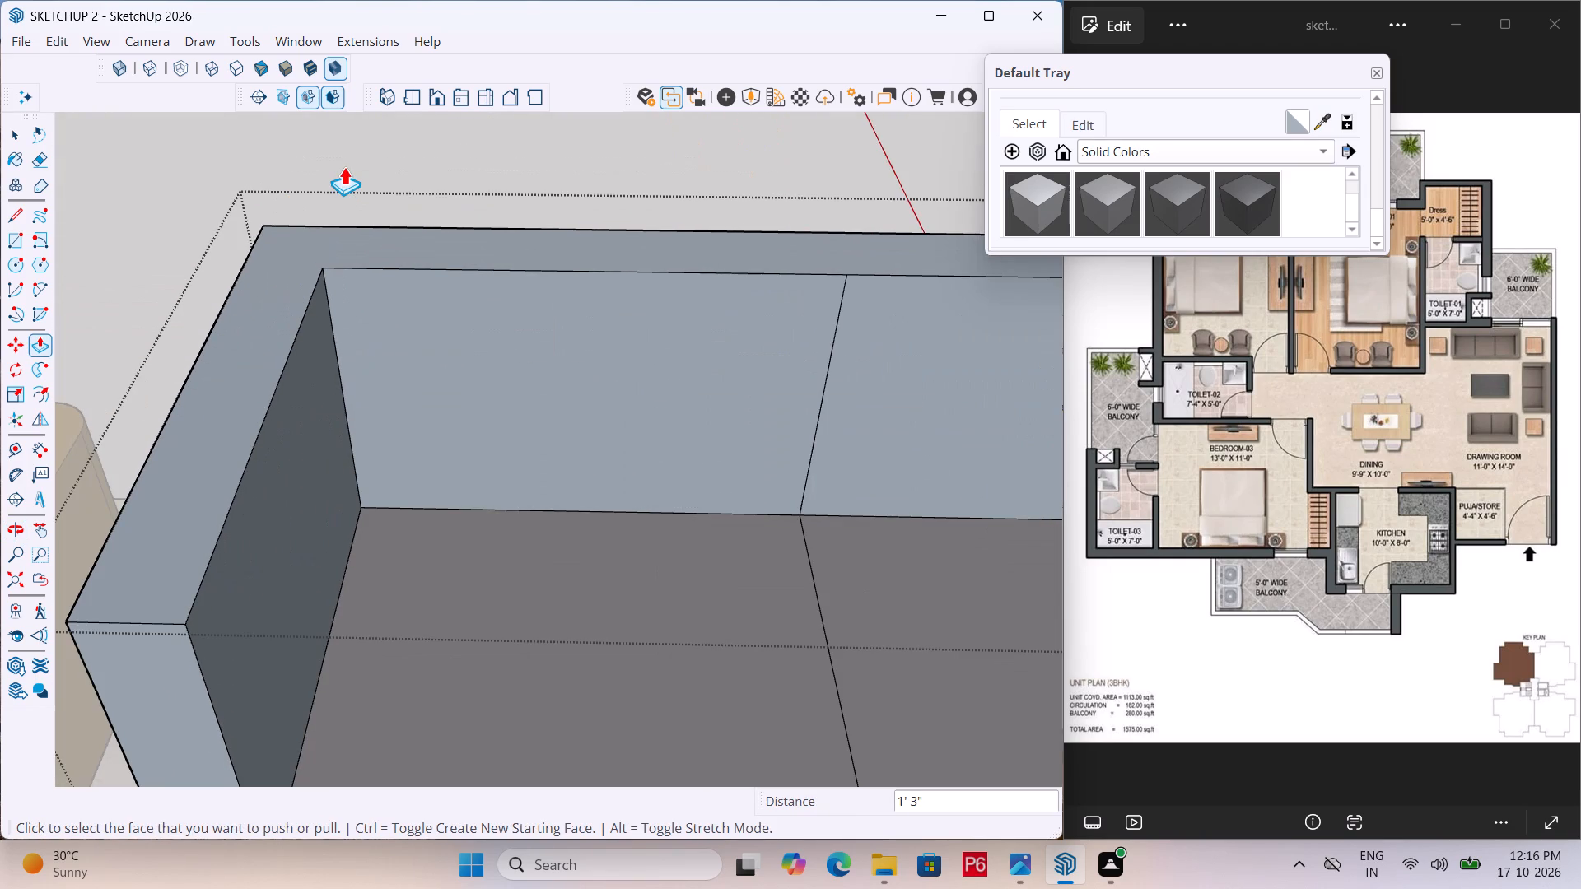
pyautogui.press('a')
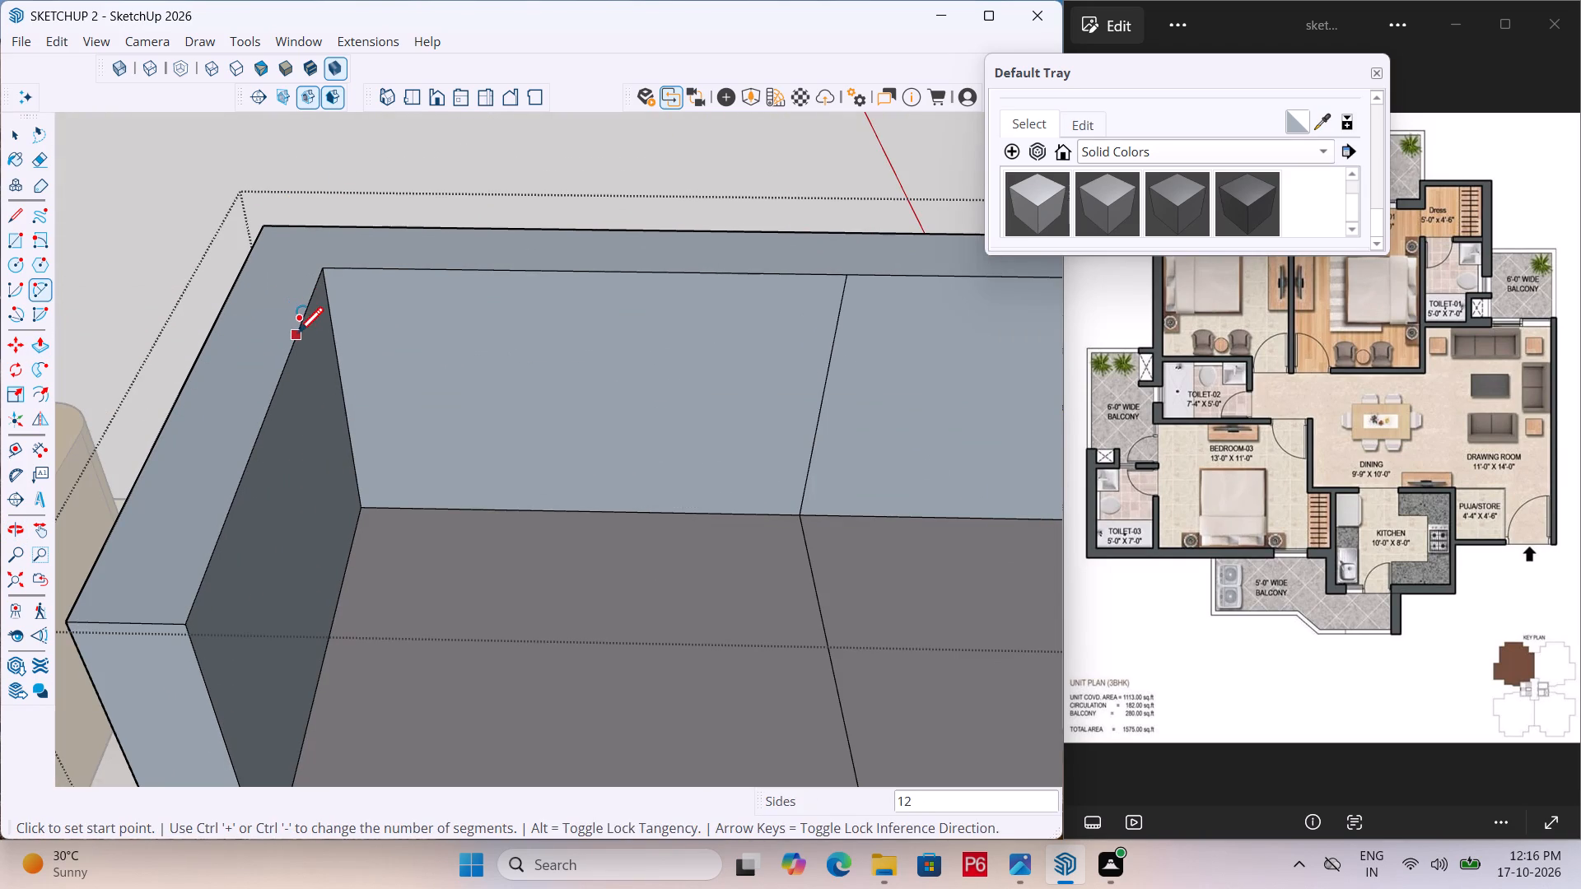
pyautogui.moveTo(298, 334); pyautogui.dragTo(319, 303)
pyautogui.click(420, 270)
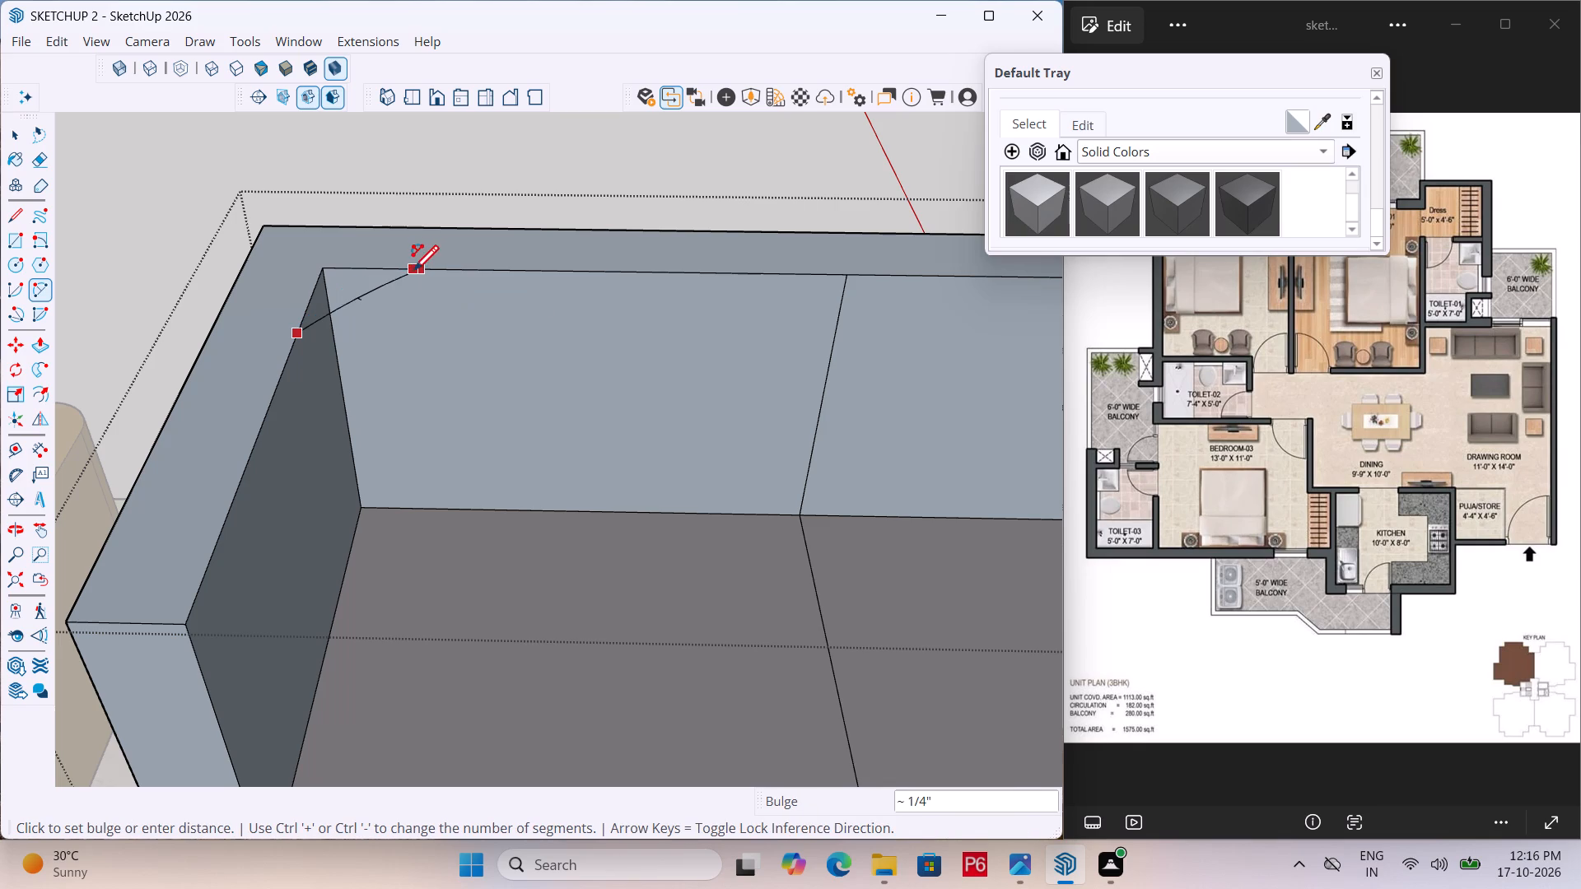
pyautogui.click(379, 267)
pyautogui.scroll(-4, 226, 272)
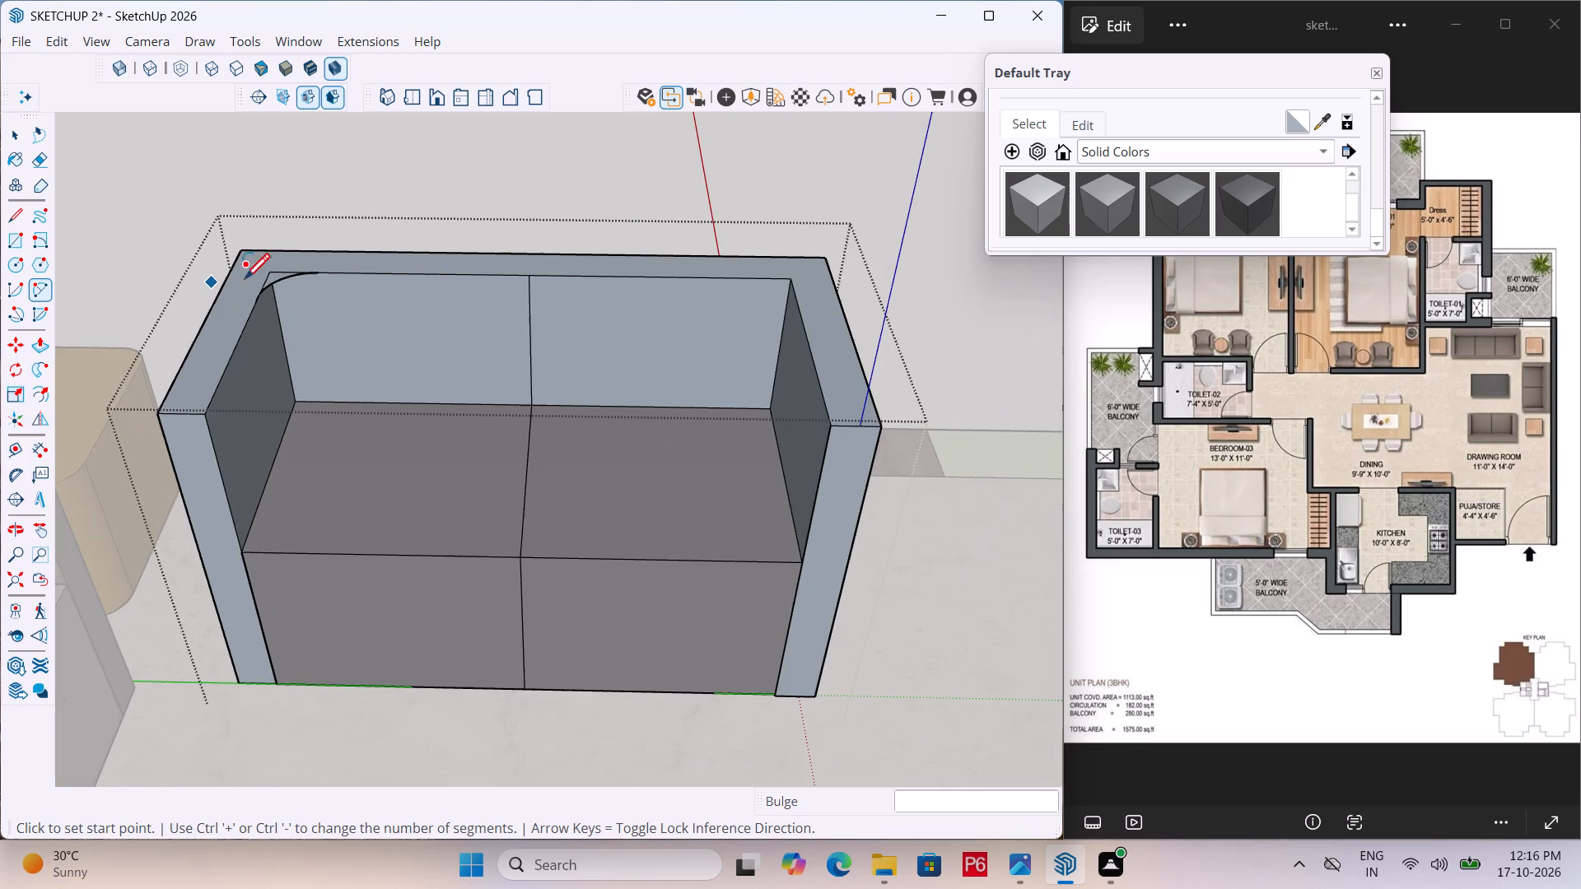
pyautogui.moveTo(741, 277); pyautogui.dragTo(751, 278)
pyautogui.doubleClick(800, 317)
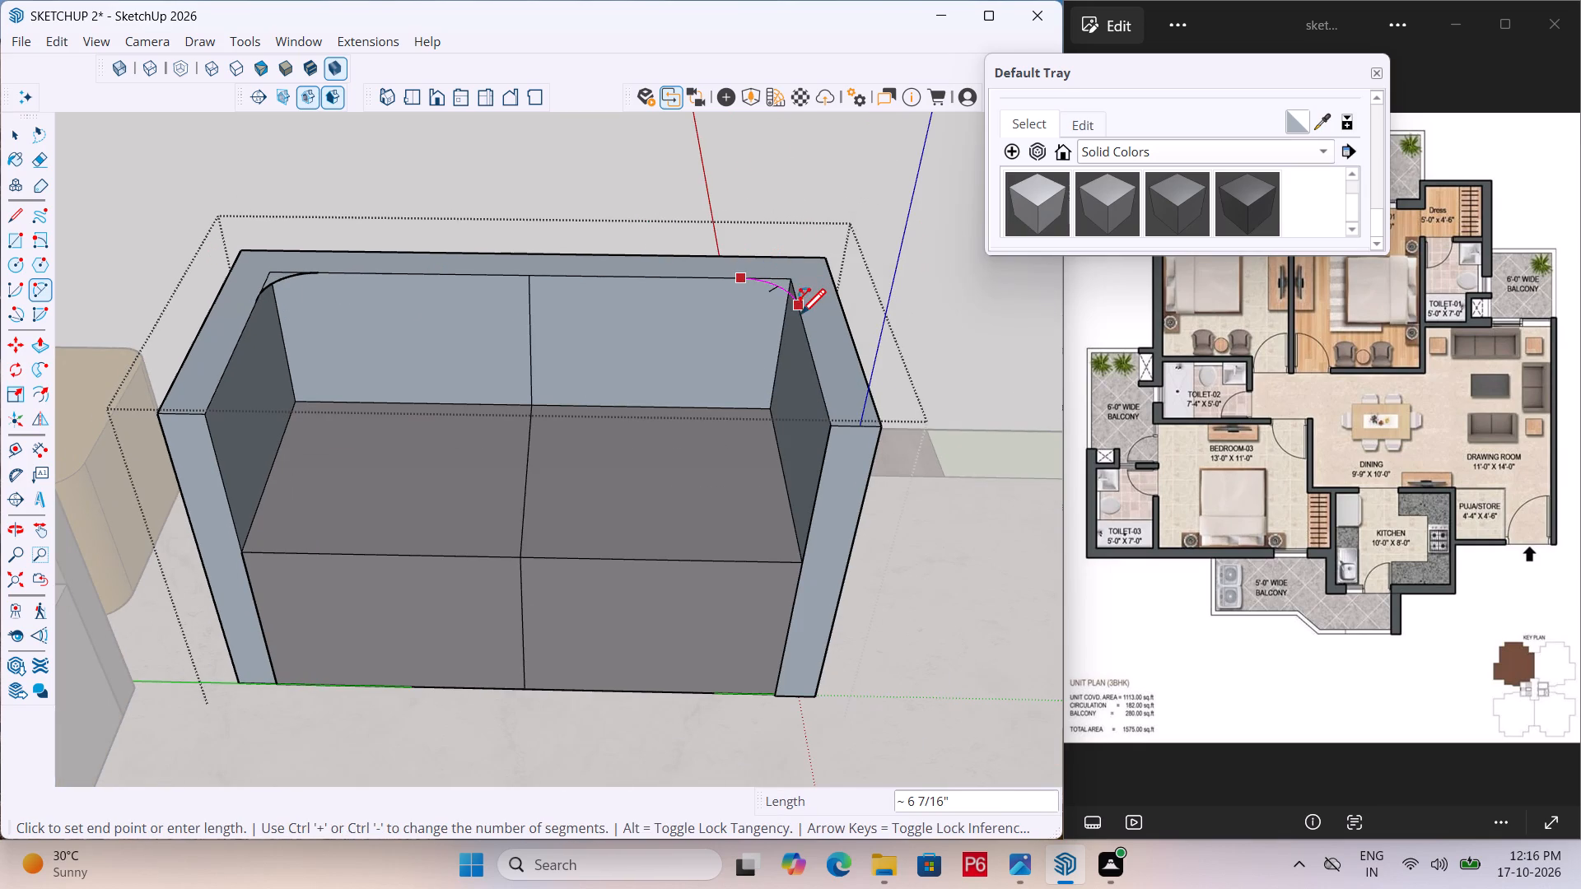
pyautogui.scroll(5, 218, 279)
# Paint the small face between the arc and the inner back corner nearest the side table with M04_Stone_Frost.
pyautogui.press('space')
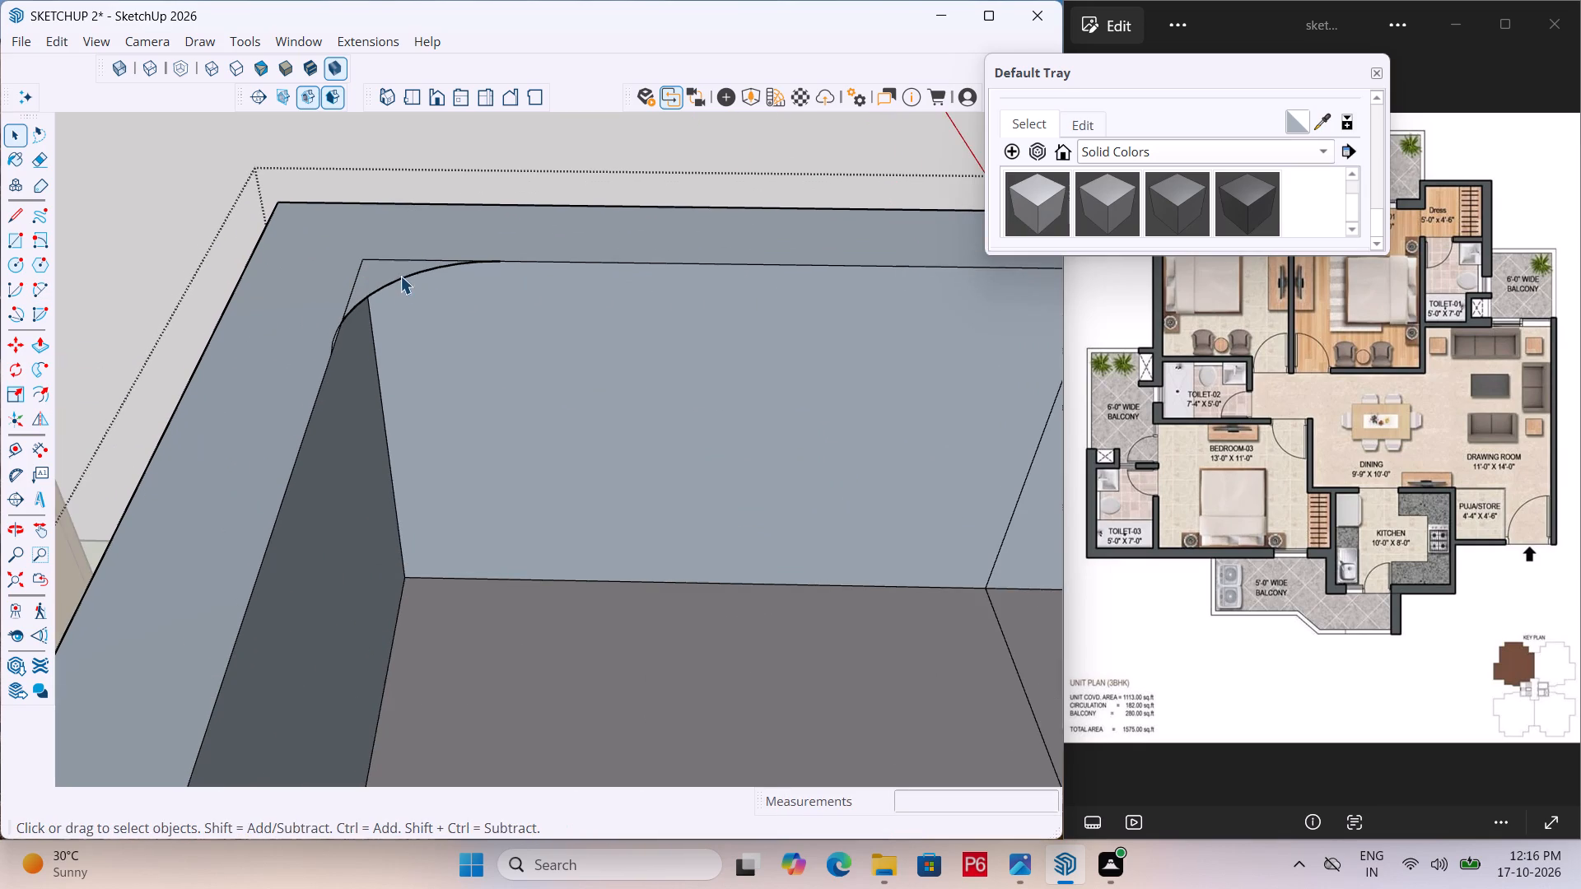
pyautogui.moveTo(403, 313); pyautogui.dragTo(442, 392, button='middle')
pyautogui.scroll(5, 397, 476)
pyautogui.moveTo(422, 470); pyautogui.dragTo(396, 170, button='middle')
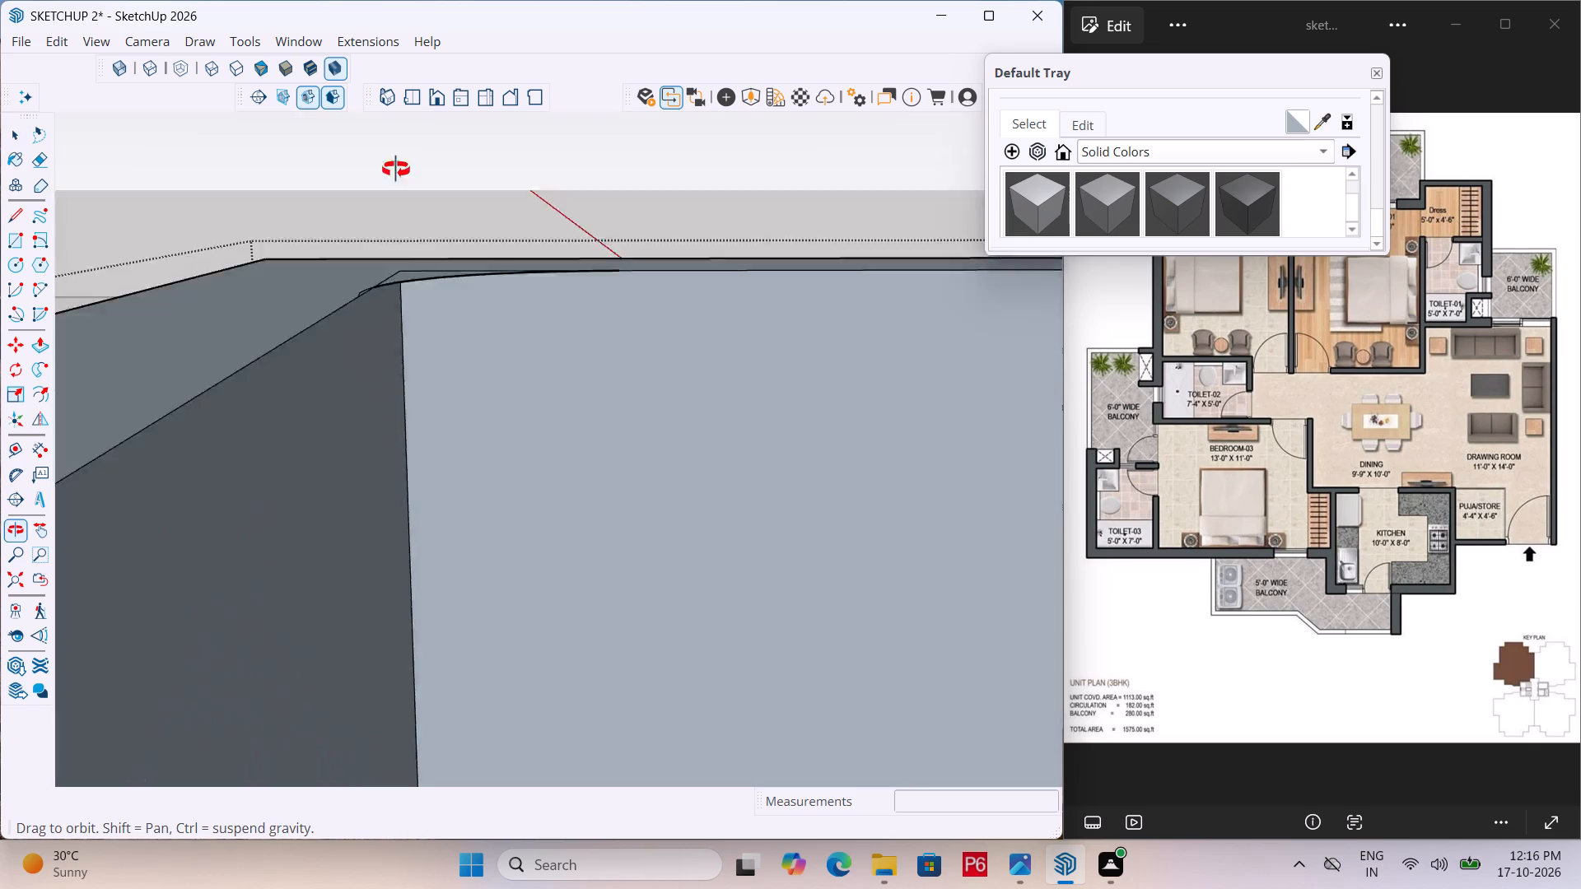
pyautogui.moveTo(396, 170); pyautogui.dragTo(378, 18, button='middle')
pyautogui.click(1026, 210)
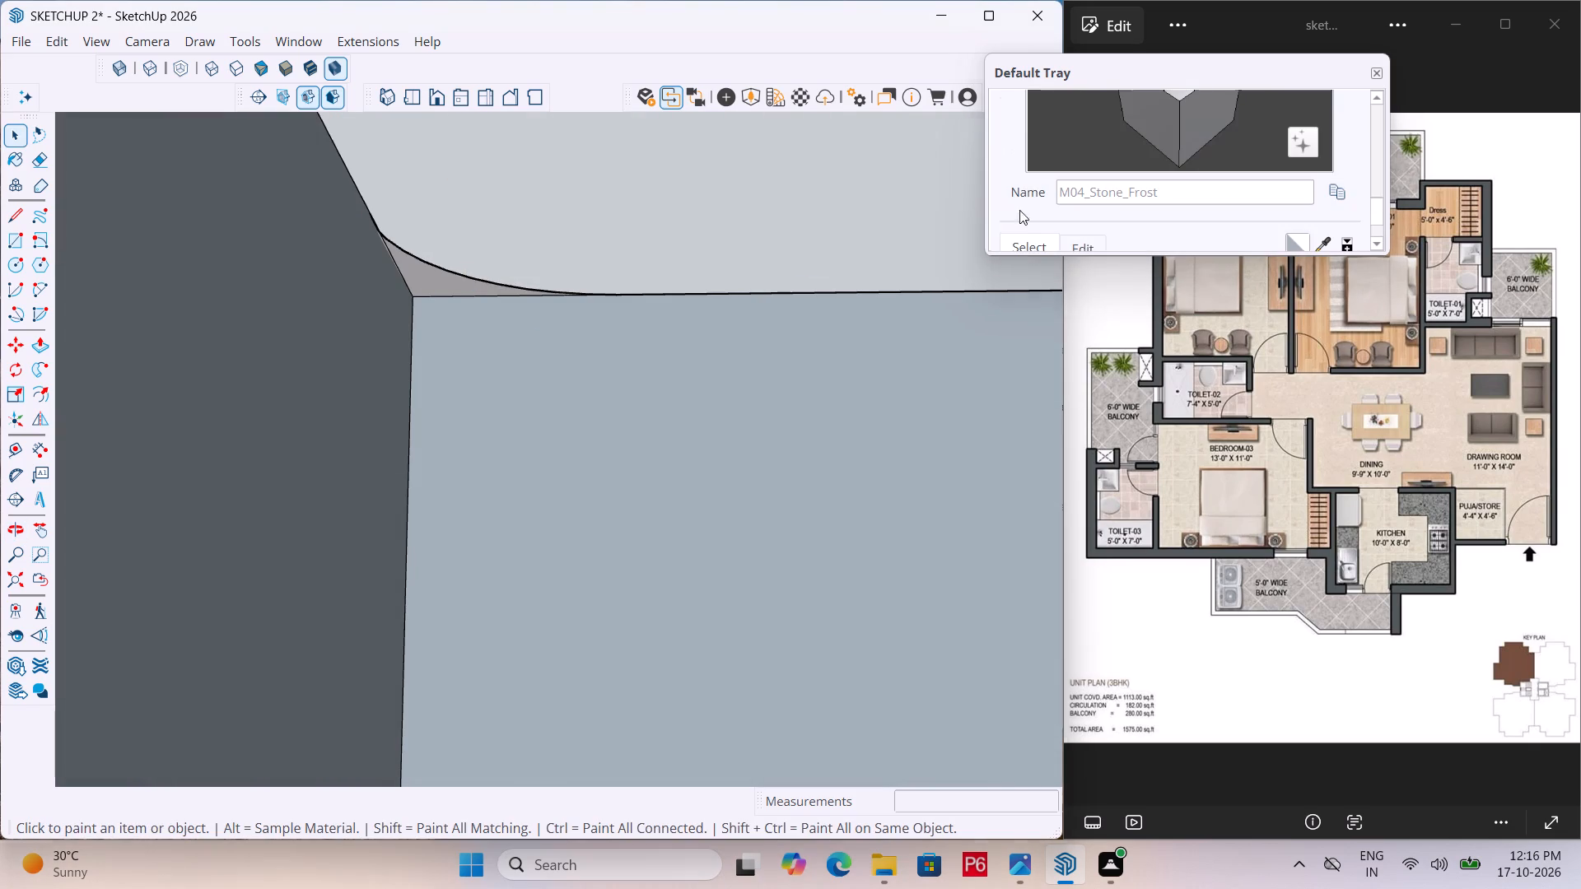
pyautogui.click(452, 285)
pyautogui.moveTo(463, 263); pyautogui.dragTo(376, 720, button='middle')
pyautogui.scroll(-1, 463, 268)
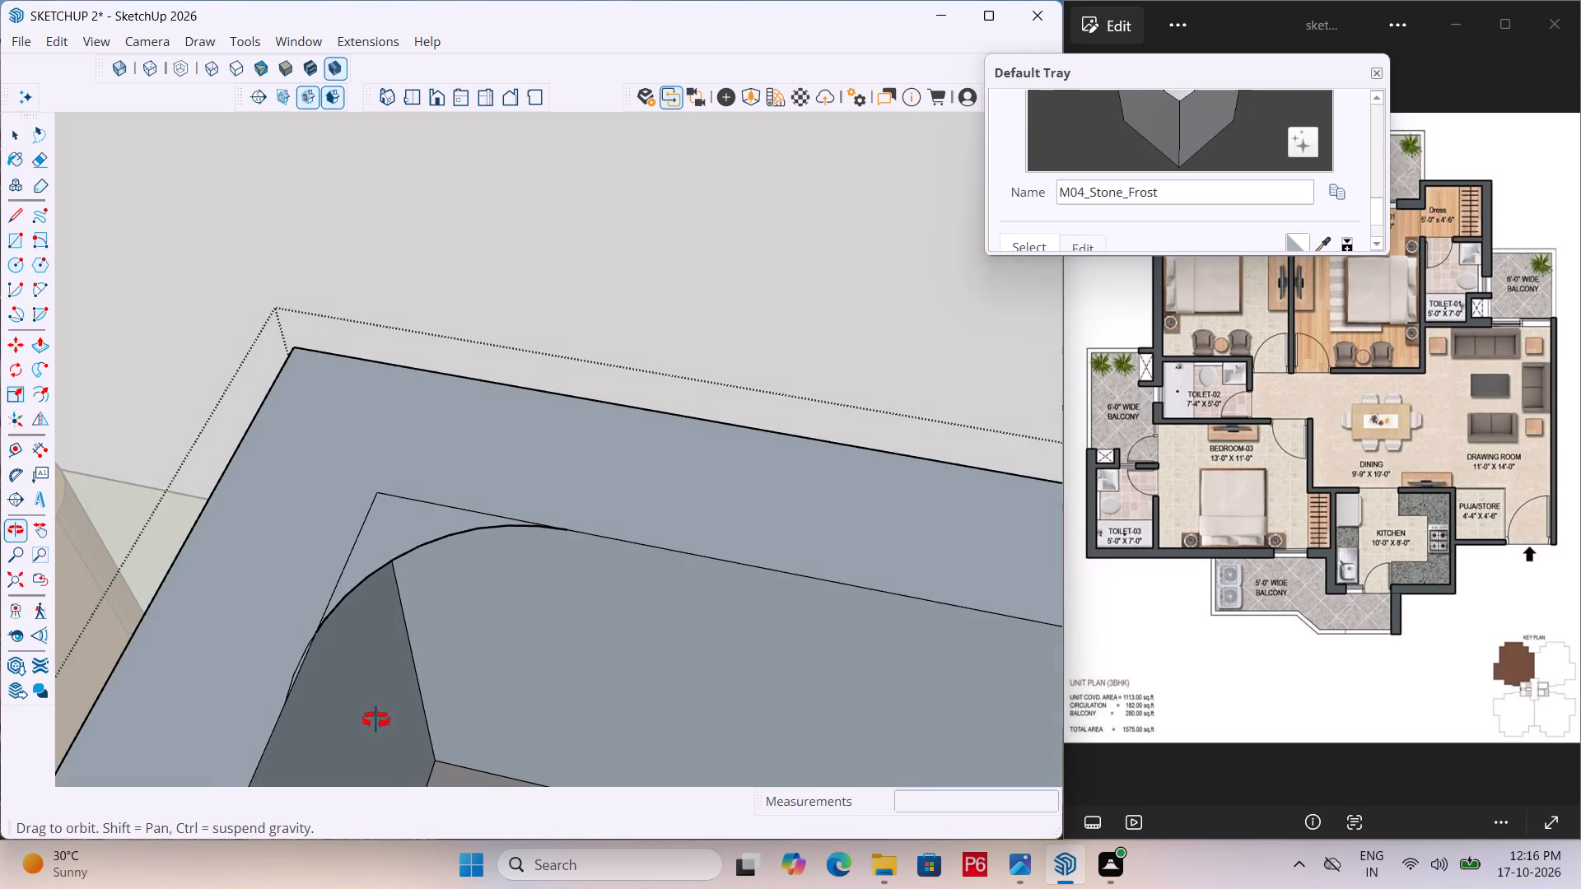
pyautogui.moveTo(376, 720); pyautogui.dragTo(376, 715, button='middle')
pyautogui.click(404, 538)
pyautogui.scroll(-5, 385, 410)
# Paint the sofa's top rim, the inner back and arm faces and the small corner faces with a darker grey from Solid Colors.
pyautogui.scroll(-3, 345, 405)
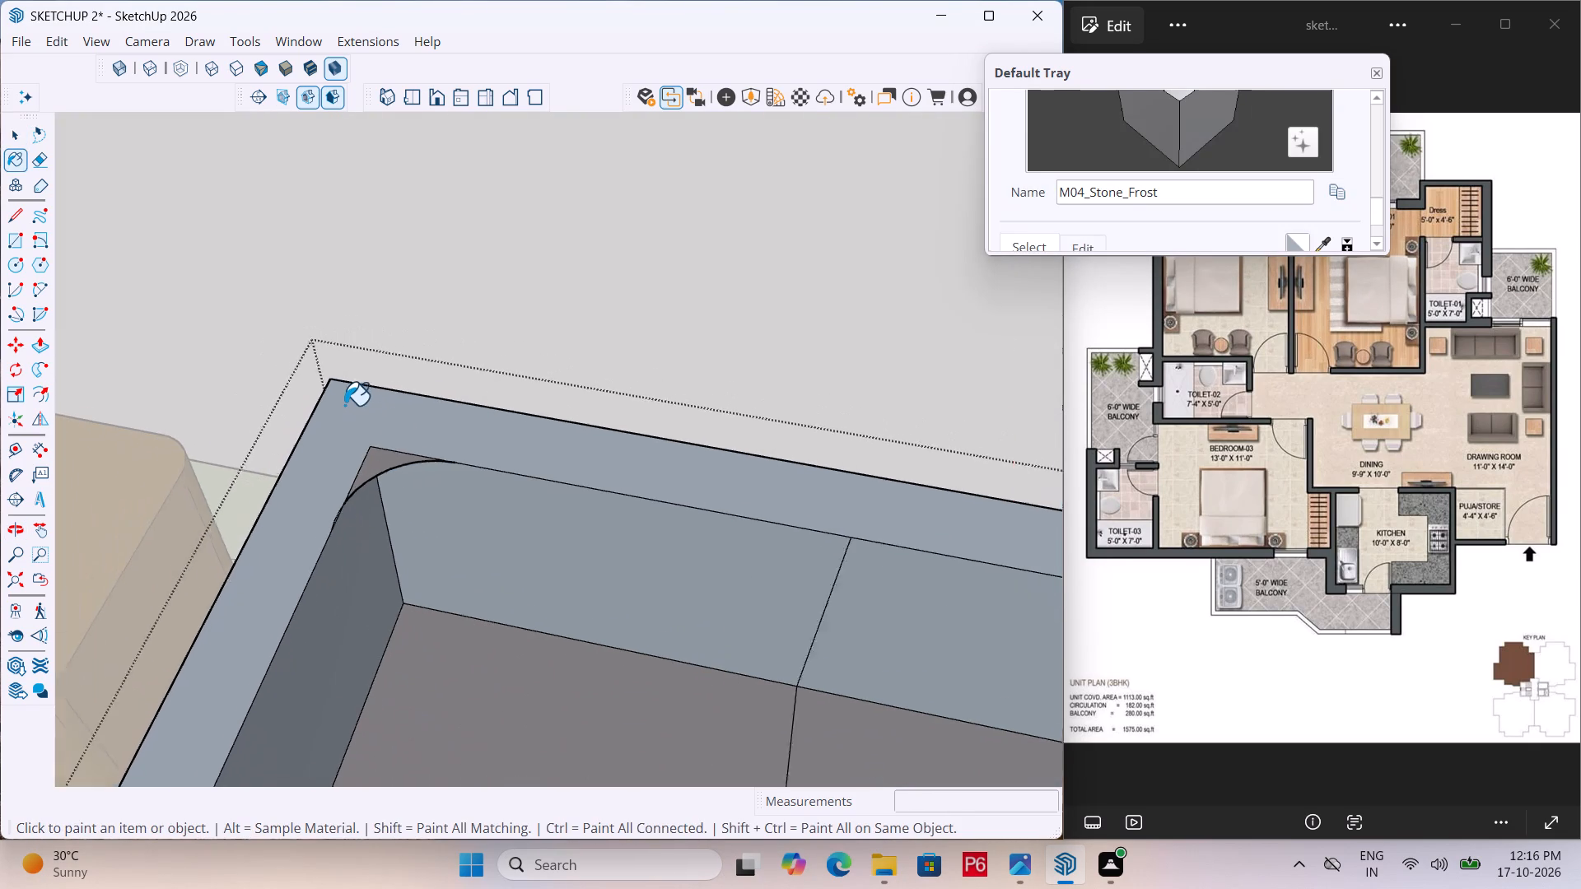
pyautogui.scroll(-7, 344, 405)
pyautogui.scroll(-4, 1150, 188)
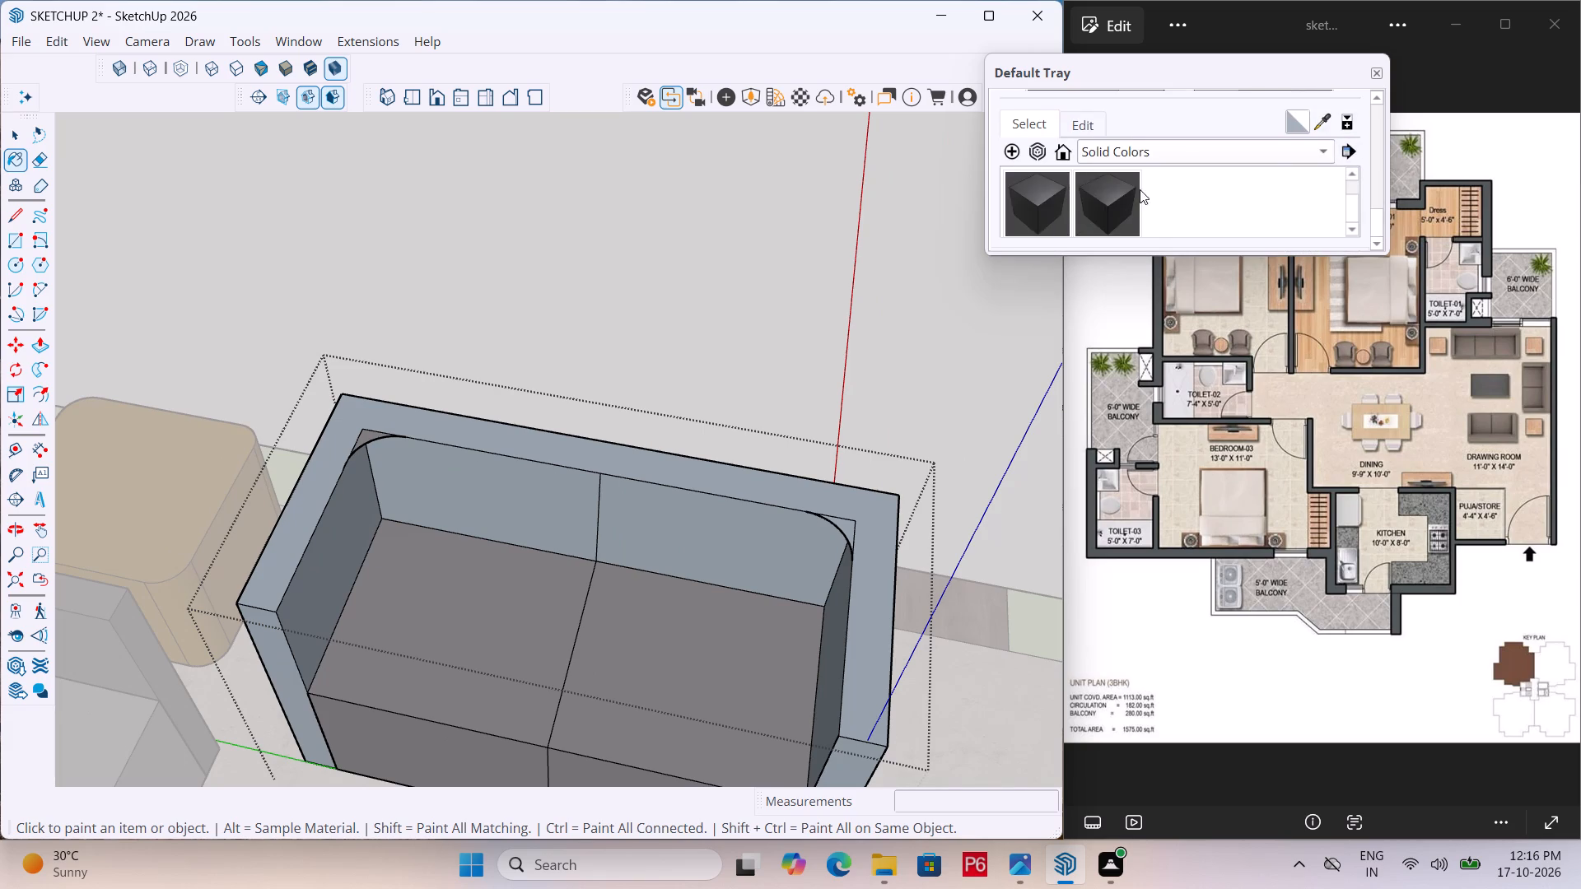
pyautogui.scroll(1, 1134, 190)
pyautogui.click(1179, 196)
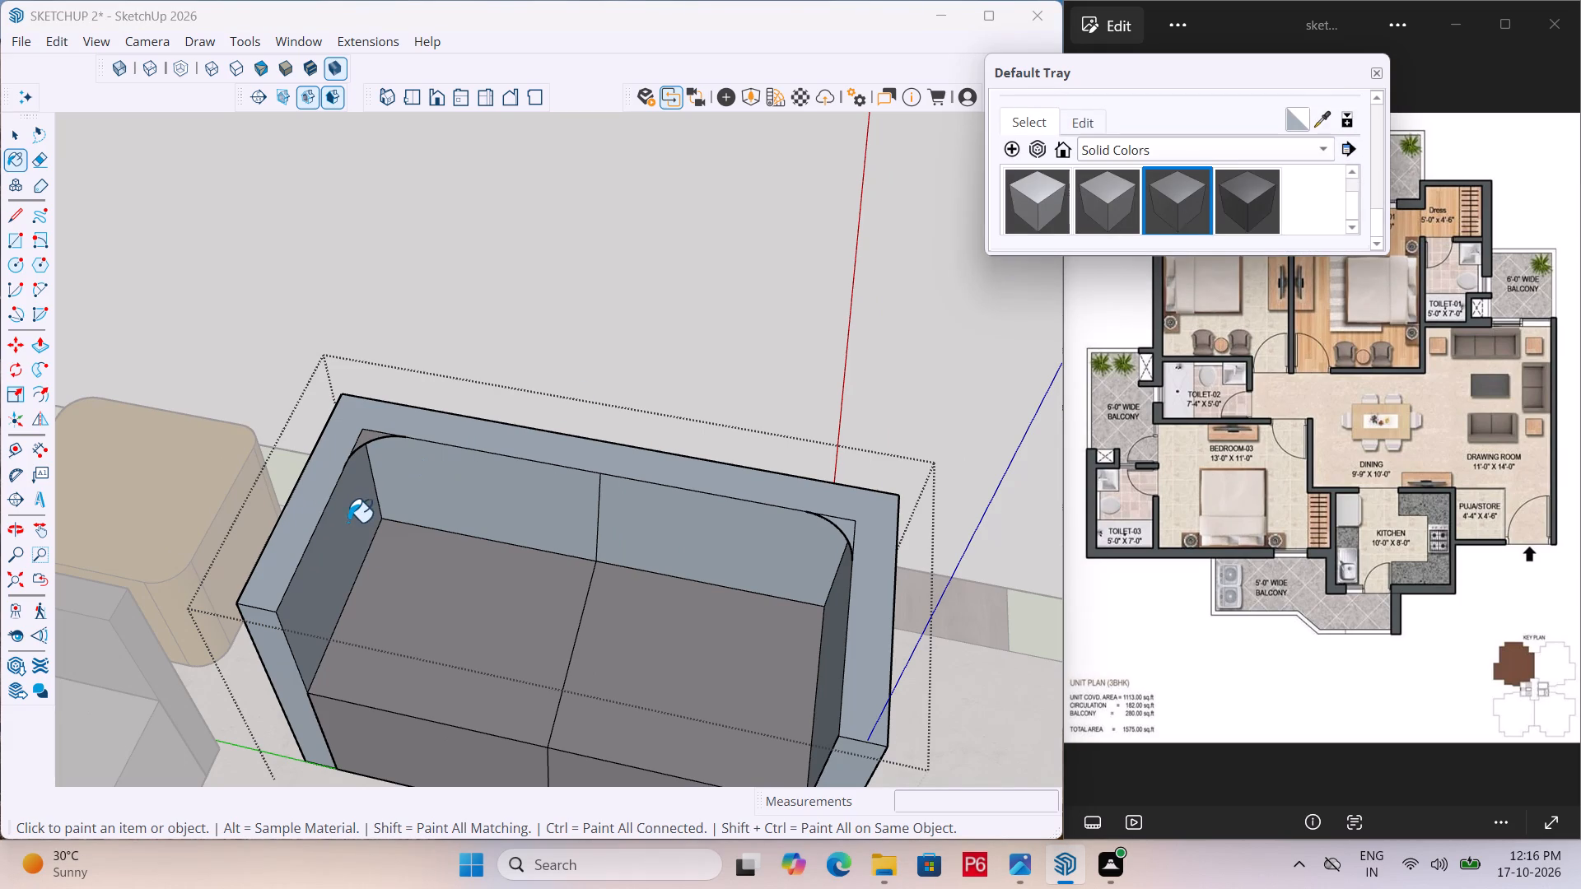
pyautogui.click(348, 522)
pyautogui.moveTo(319, 490); pyautogui.dragTo(337, 480)
pyautogui.click(424, 470)
pyautogui.moveTo(319, 468); pyautogui.dragTo(338, 458)
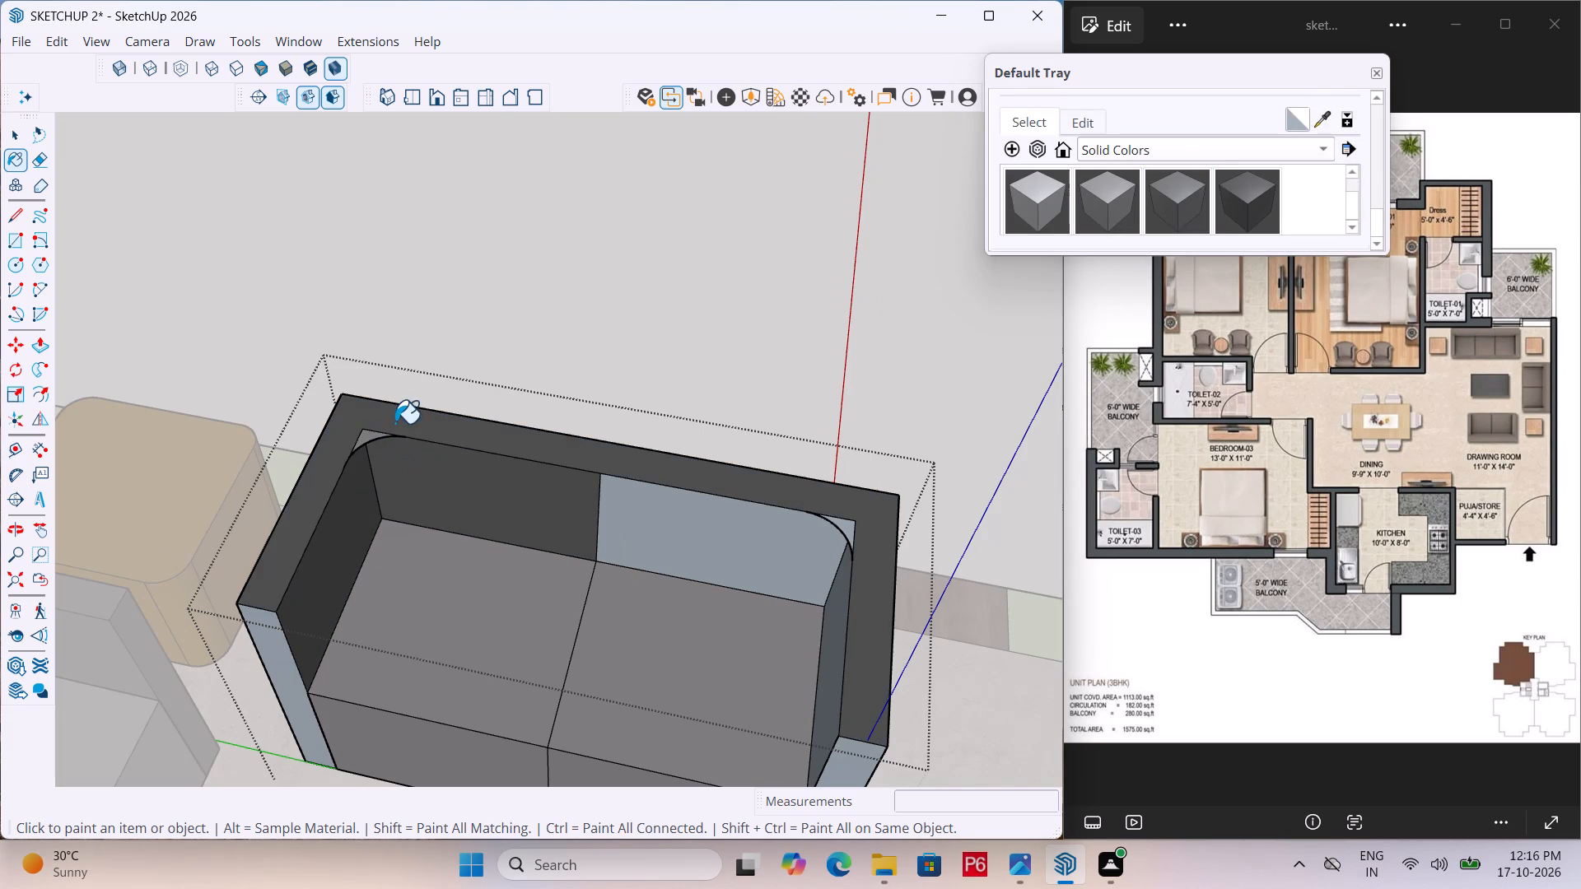
pyautogui.moveTo(732, 571); pyautogui.dragTo(733, 561)
pyautogui.scroll(4, 416, 452)
pyautogui.click(352, 427)
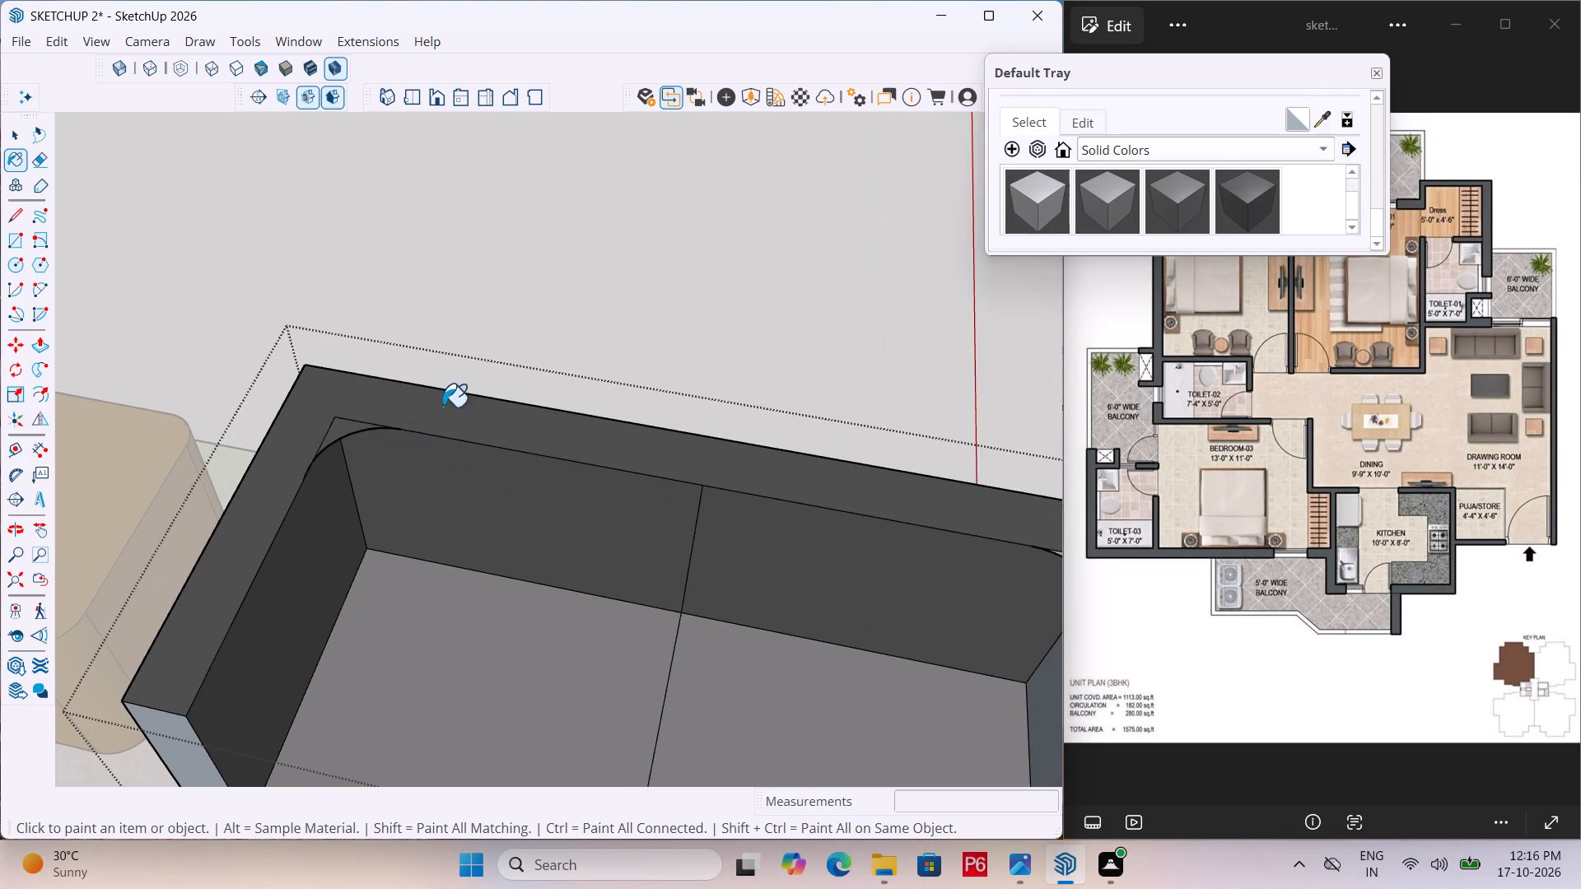
pyautogui.scroll(-5, 381, 395)
pyautogui.scroll(5, 886, 504)
pyautogui.click(718, 489)
pyautogui.scroll(-4, 581, 622)
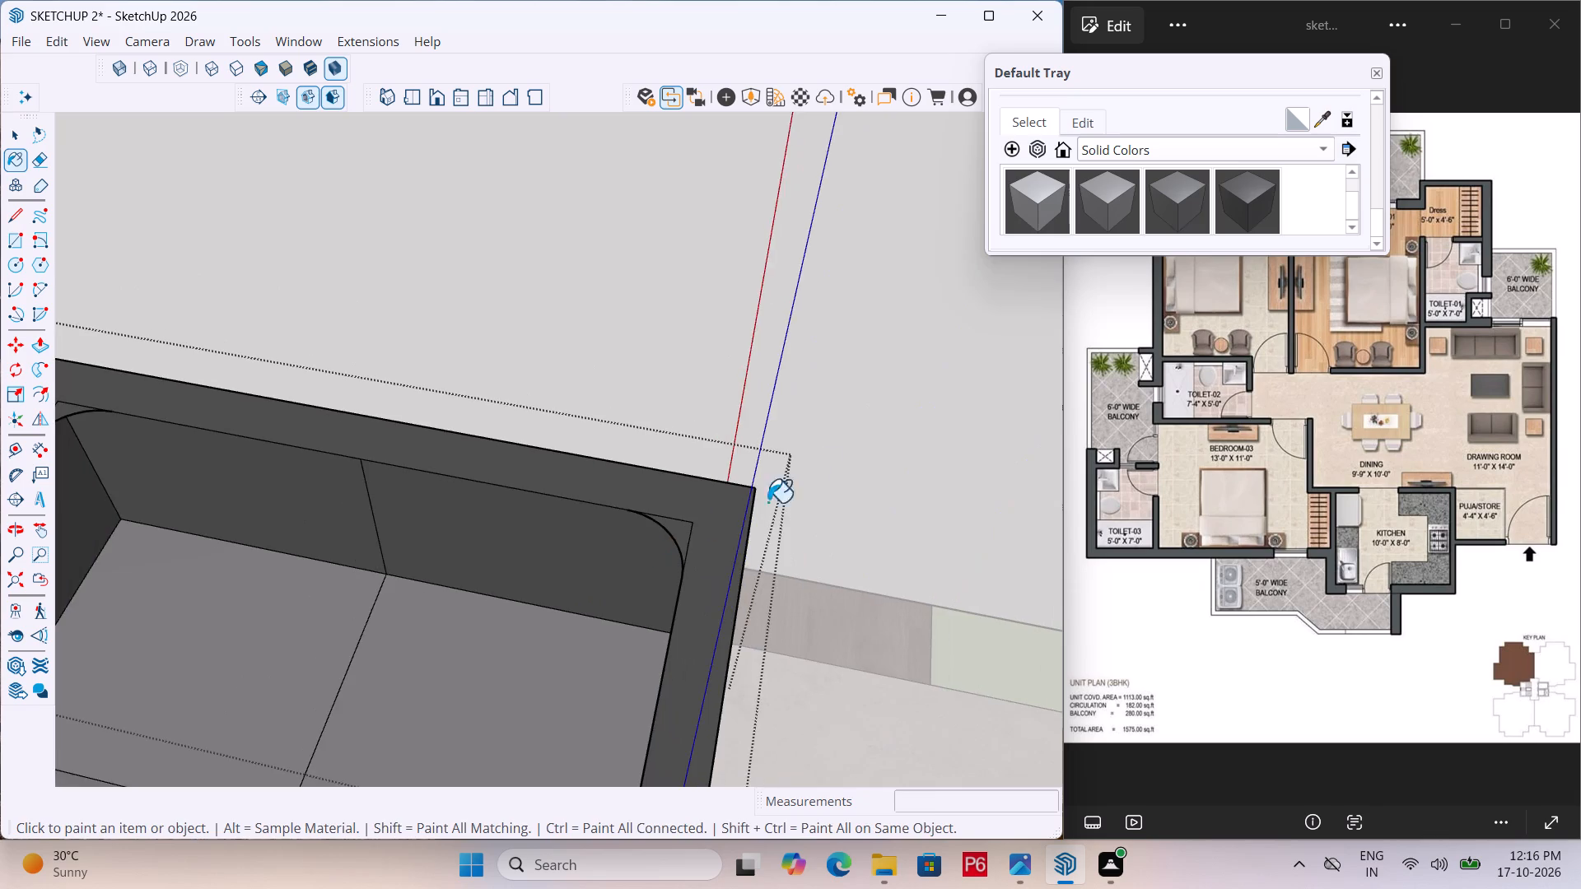
# Paint the front ends of both arms, their outer sides and the sofa's rear face with the same dark grey.
pyautogui.moveTo(674, 561); pyautogui.dragTo(1020, 417, button='middle')
pyautogui.moveTo(1003, 425); pyautogui.dragTo(986, 424)
pyautogui.click(350, 756)
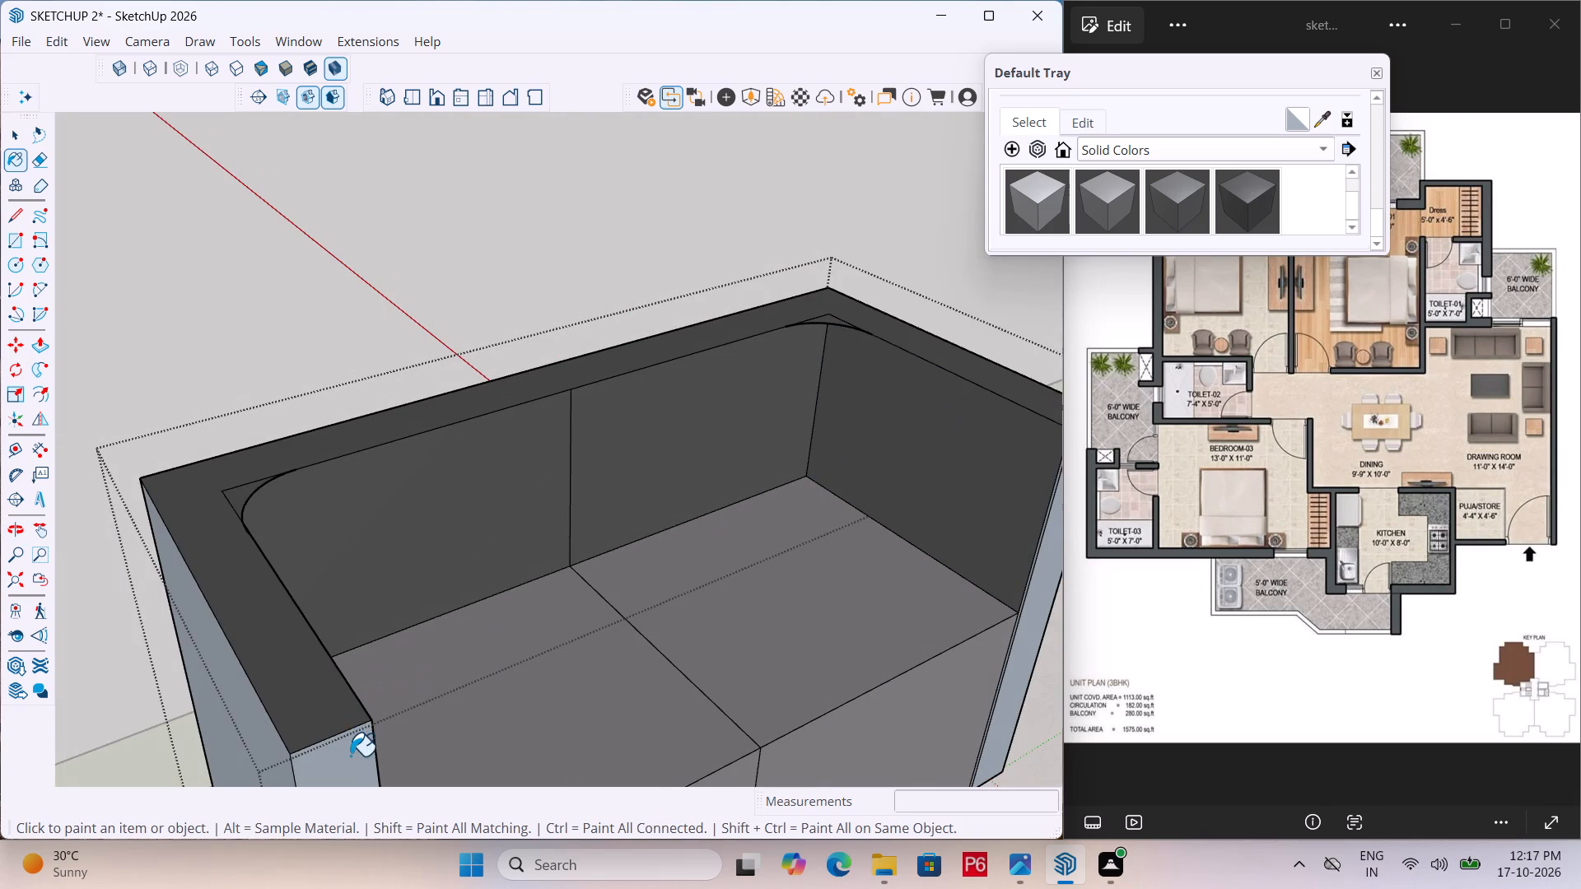
pyautogui.click(248, 710)
pyautogui.scroll(-6, 187, 484)
pyautogui.click(720, 579)
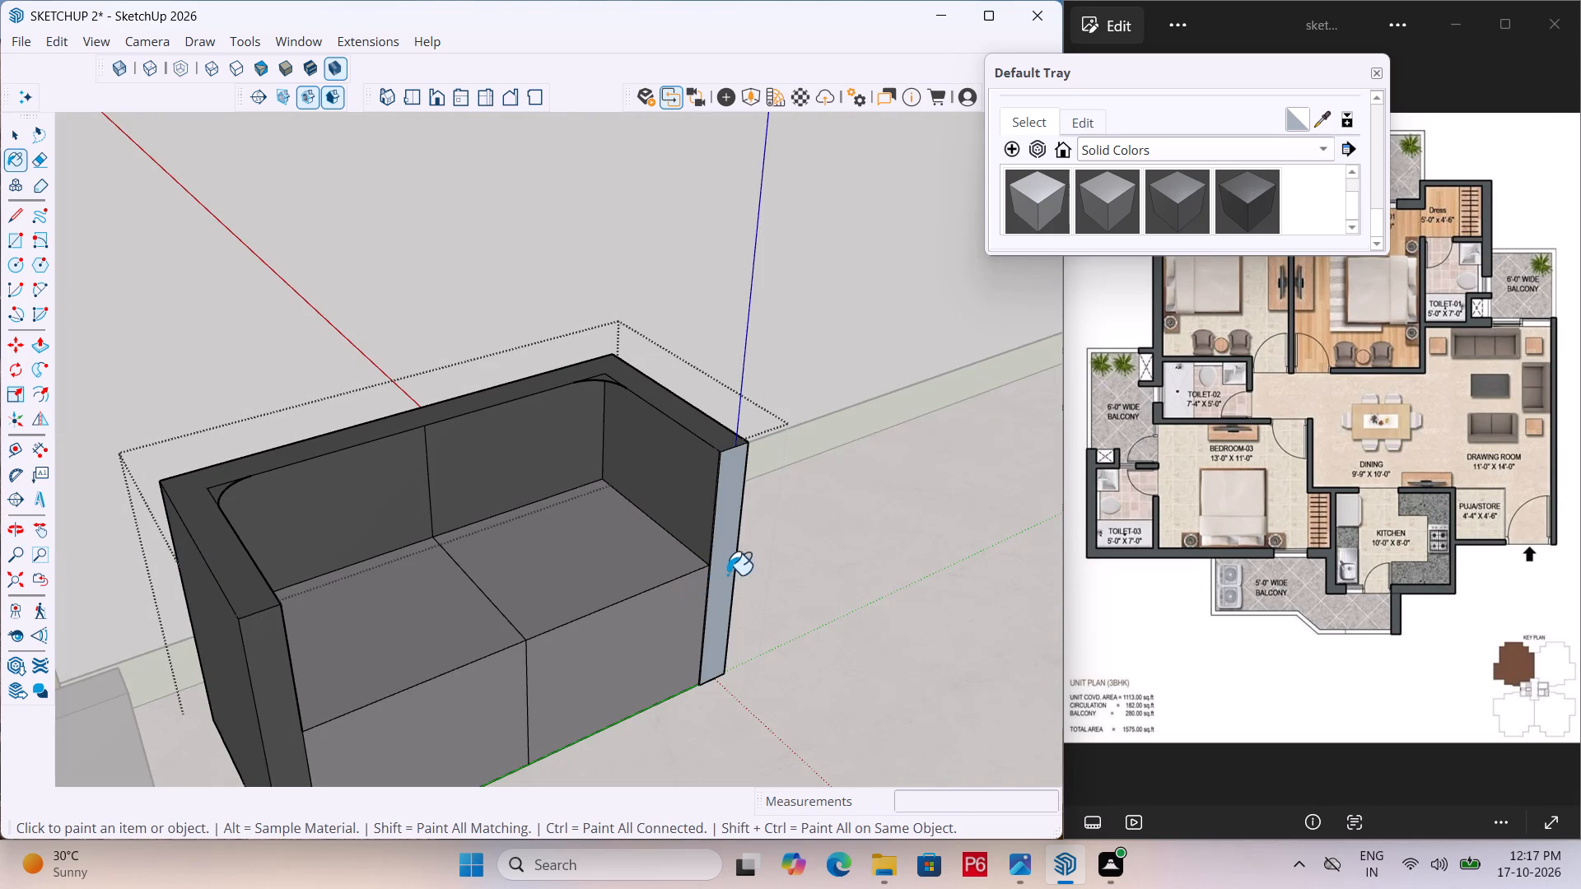
pyautogui.moveTo(792, 560); pyautogui.dragTo(0, 608, button='middle')
pyautogui.click(586, 680)
pyautogui.moveTo(865, 633); pyautogui.dragTo(184, 630, button='middle')
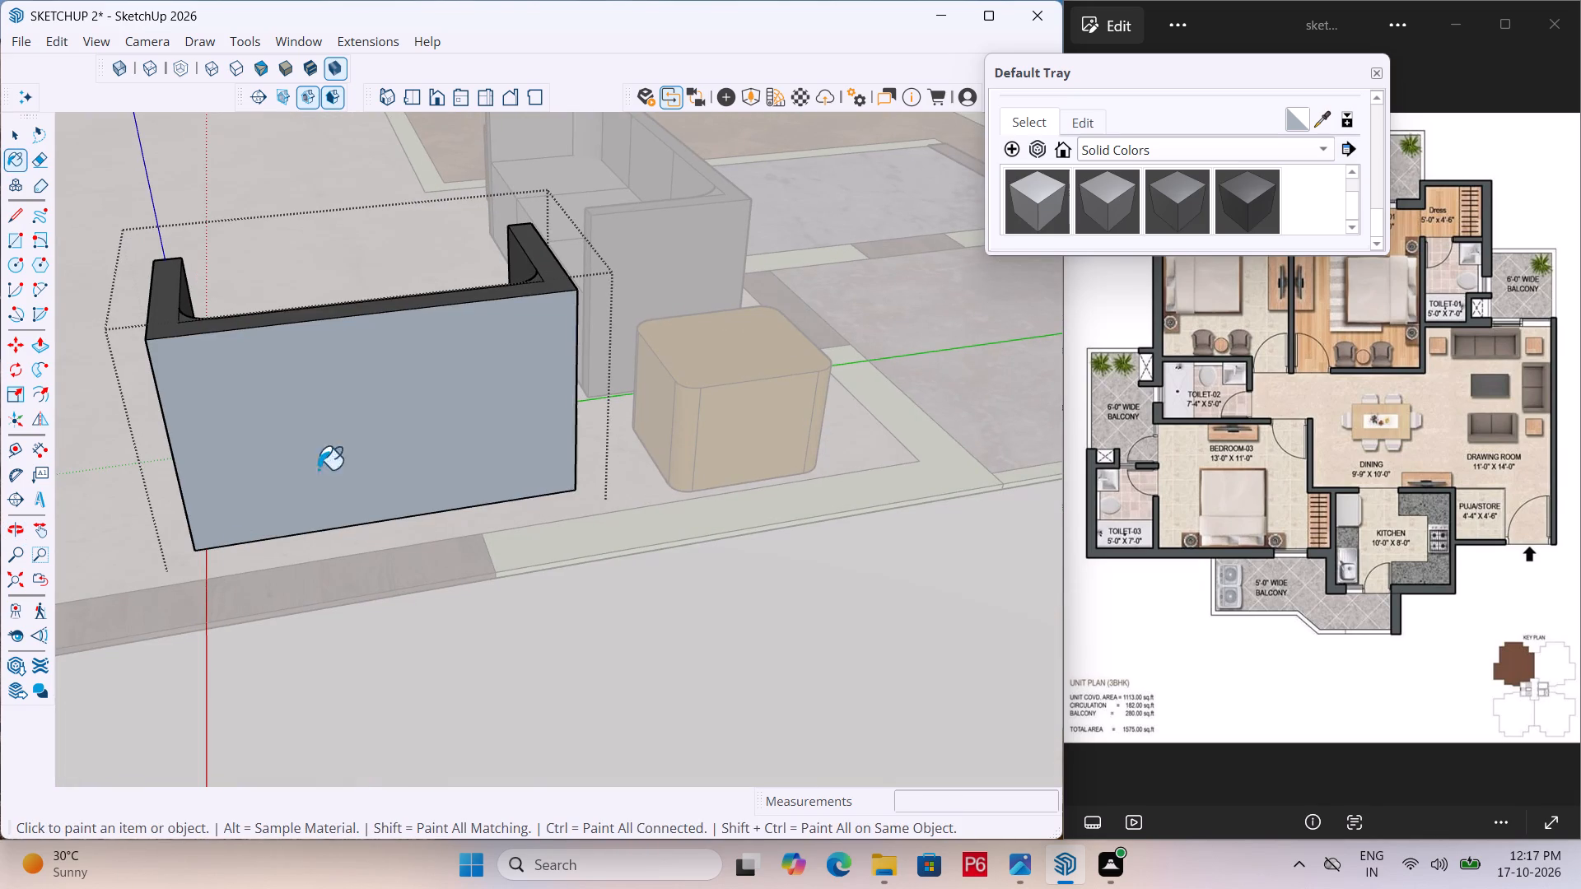
pyautogui.moveTo(327, 463); pyautogui.dragTo(358, 463)
# Examine the painted two-seater sofa from the front and beside the three-seater sofa.
pyautogui.moveTo(925, 467); pyautogui.dragTo(59, 534, button='middle')
pyautogui.moveTo(801, 504); pyautogui.dragTo(0, 566, button='middle')
pyautogui.moveTo(731, 547); pyautogui.dragTo(492, 468, button='middle')
pyautogui.scroll(-1, 637, 528)
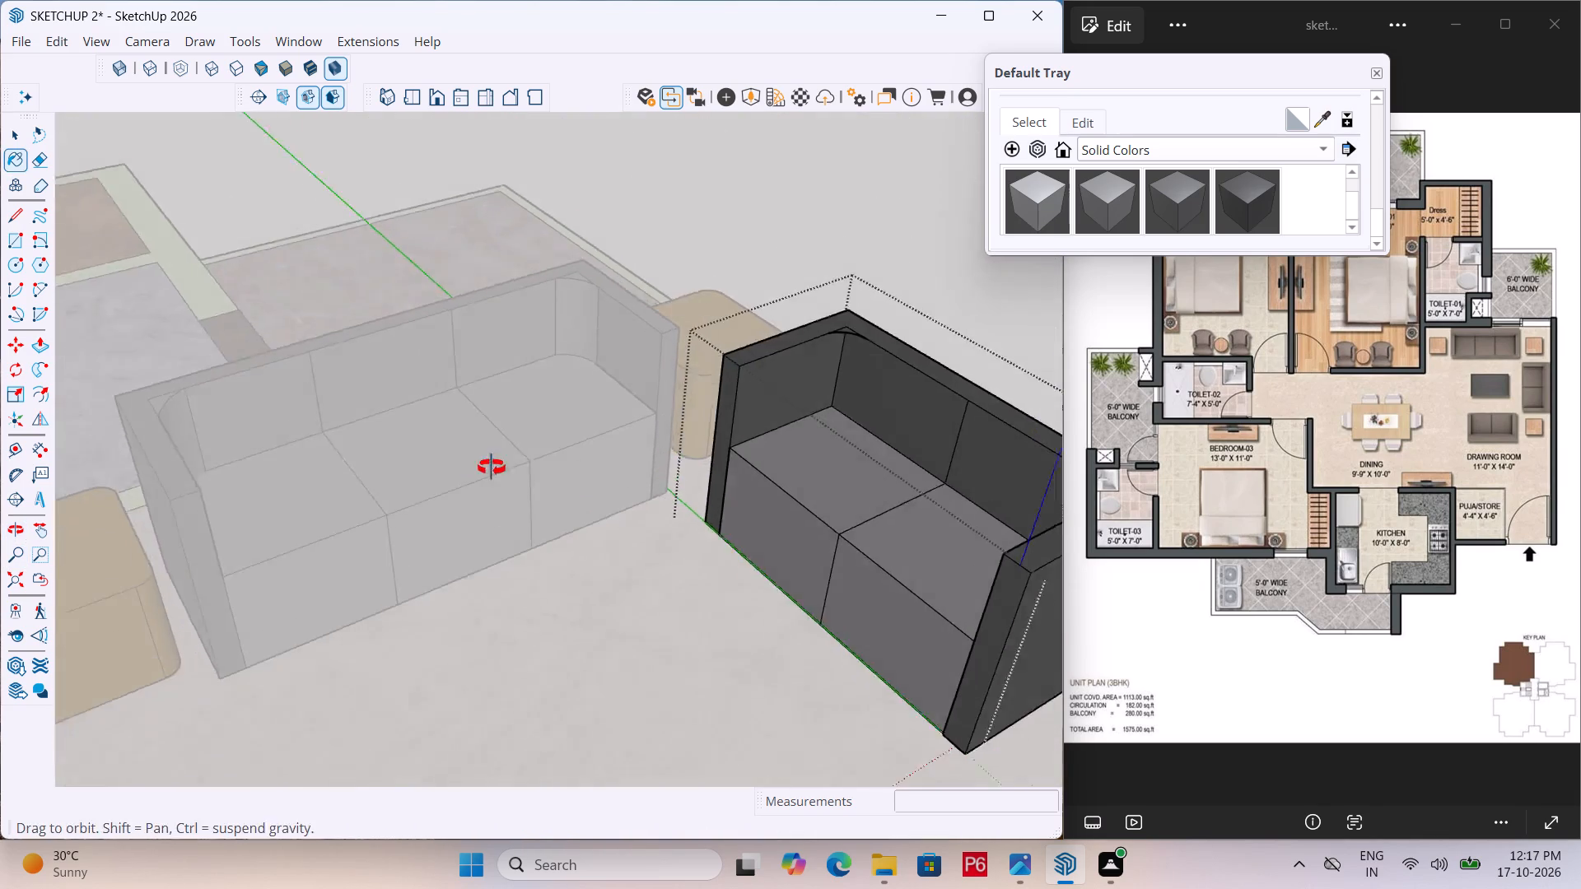
pyautogui.moveTo(492, 468); pyautogui.dragTo(444, 438, button='middle')
pyautogui.scroll(-4, 387, 373)
pyautogui.scroll(4, 799, 578)
pyautogui.scroll(-1, 688, 575)
pyautogui.moveTo(688, 575); pyautogui.dragTo(838, 547, button='middle')
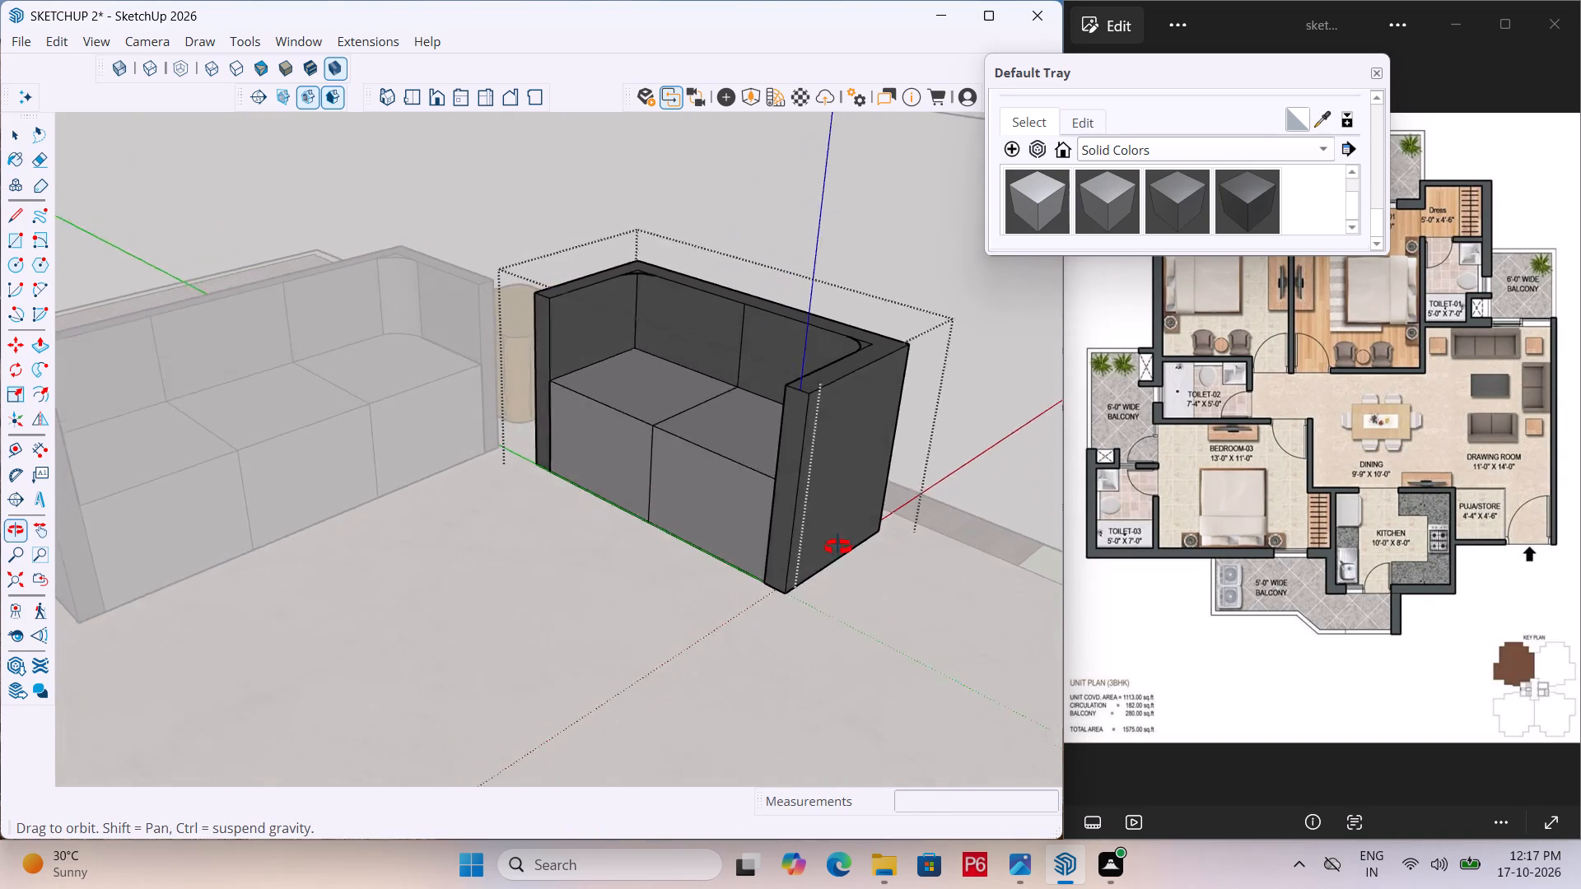
pyautogui.moveTo(838, 547); pyautogui.dragTo(894, 554, button='middle')
pyautogui.scroll(6, 511, 314)
pyautogui.scroll(-2, 300, 669)
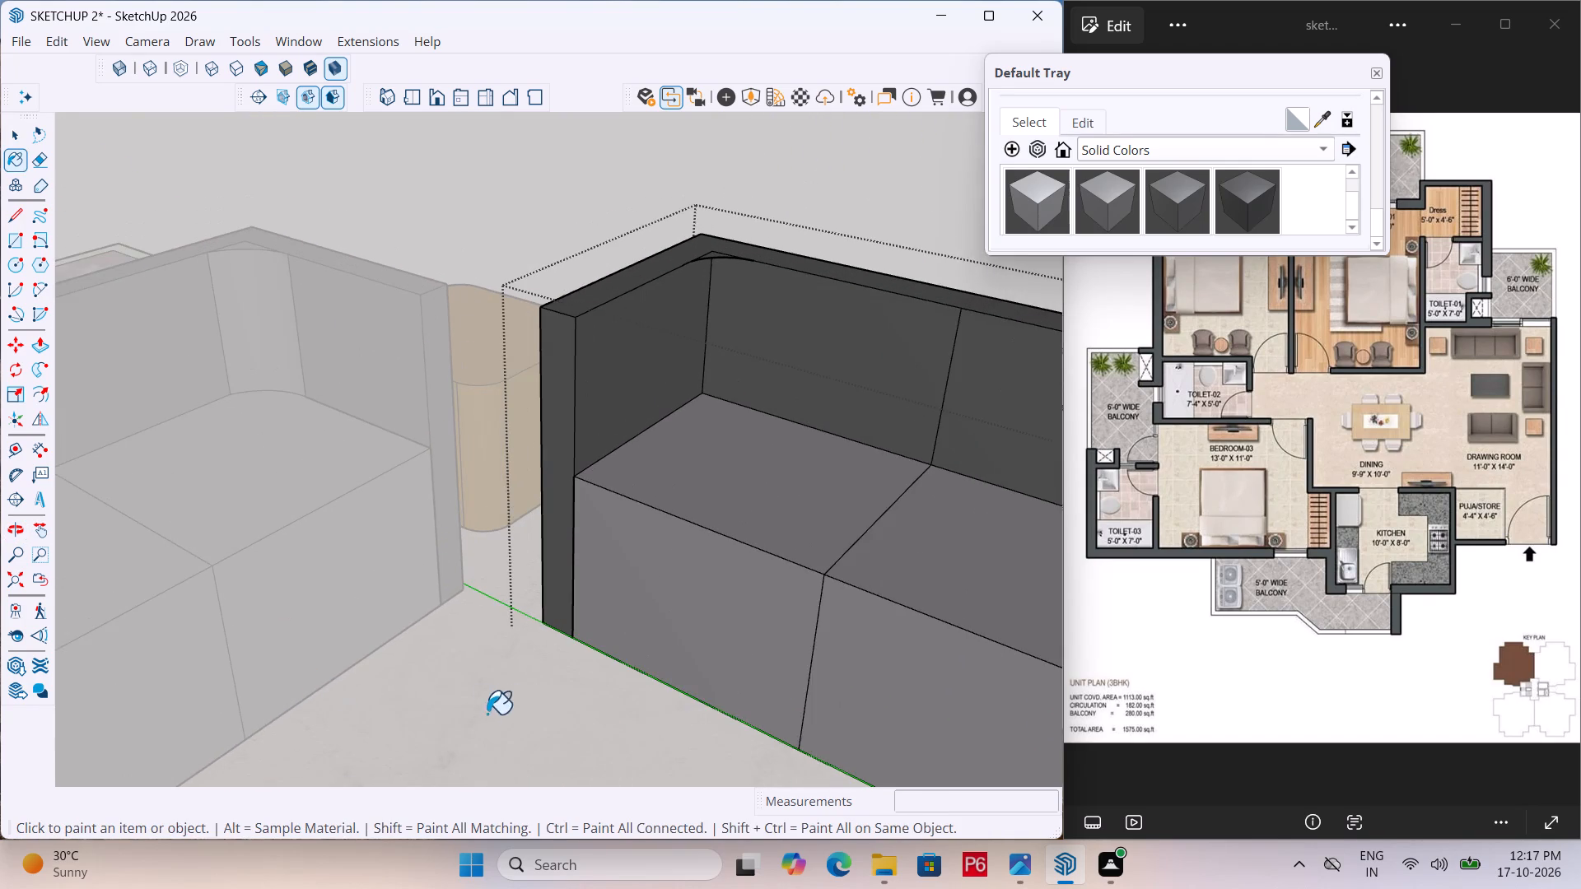
# Push/Pull the small arc-edged face at the inner back corner nearest the side table down 1' 3" to the seat top.
pyautogui.moveTo(492, 710); pyautogui.dragTo(528, 486, button='middle')
pyautogui.scroll(-1, 492, 710)
pyautogui.scroll(1, 682, 421)
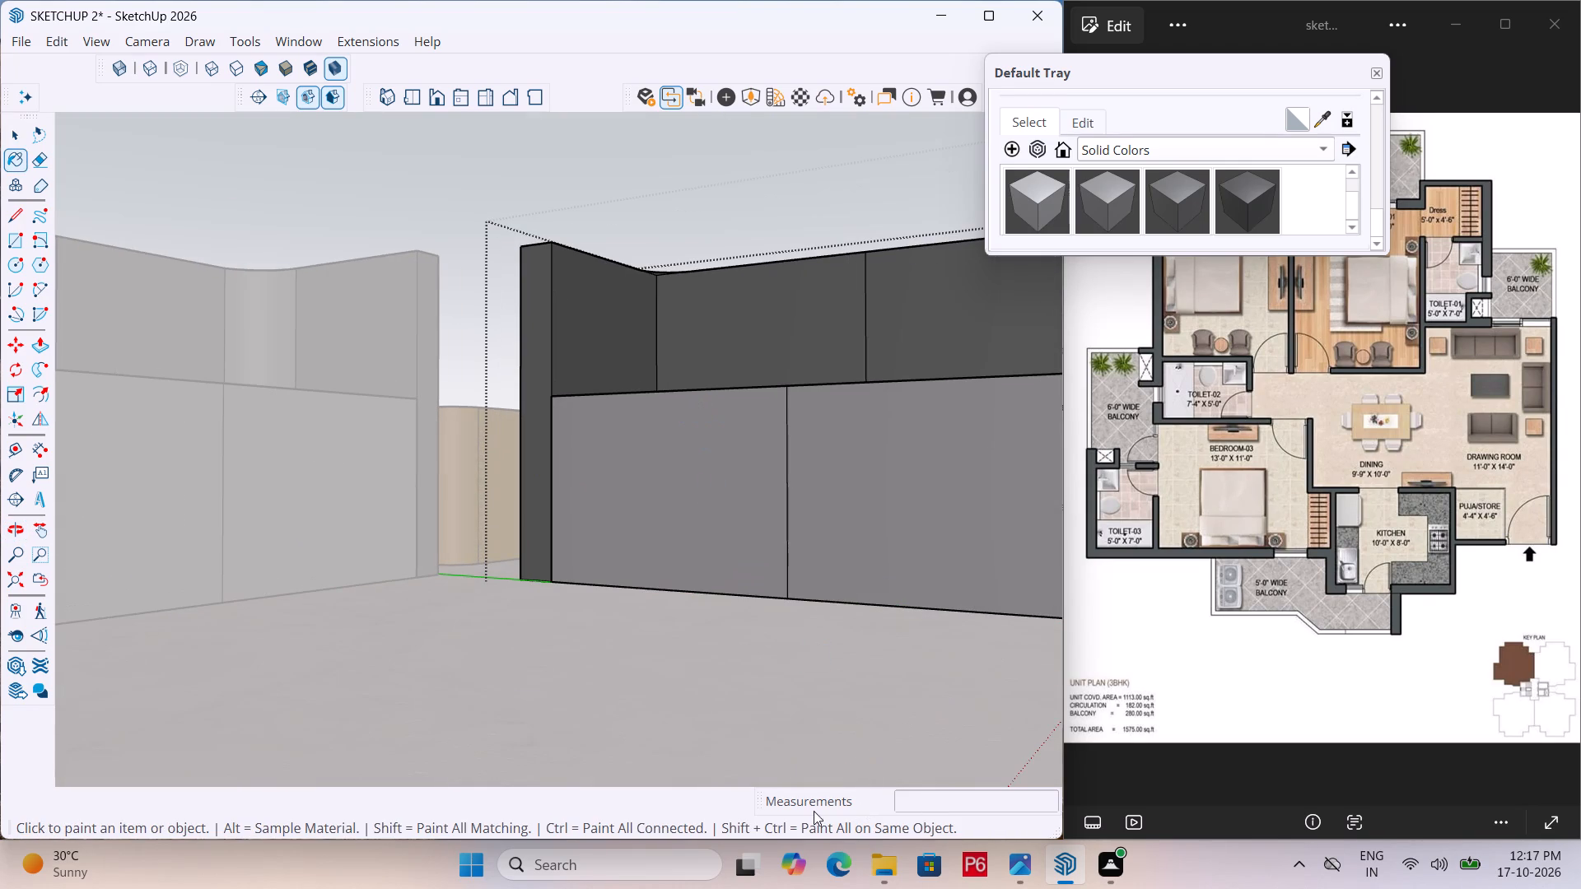
pyautogui.scroll(6, 881, 351)
pyautogui.scroll(5, 559, 179)
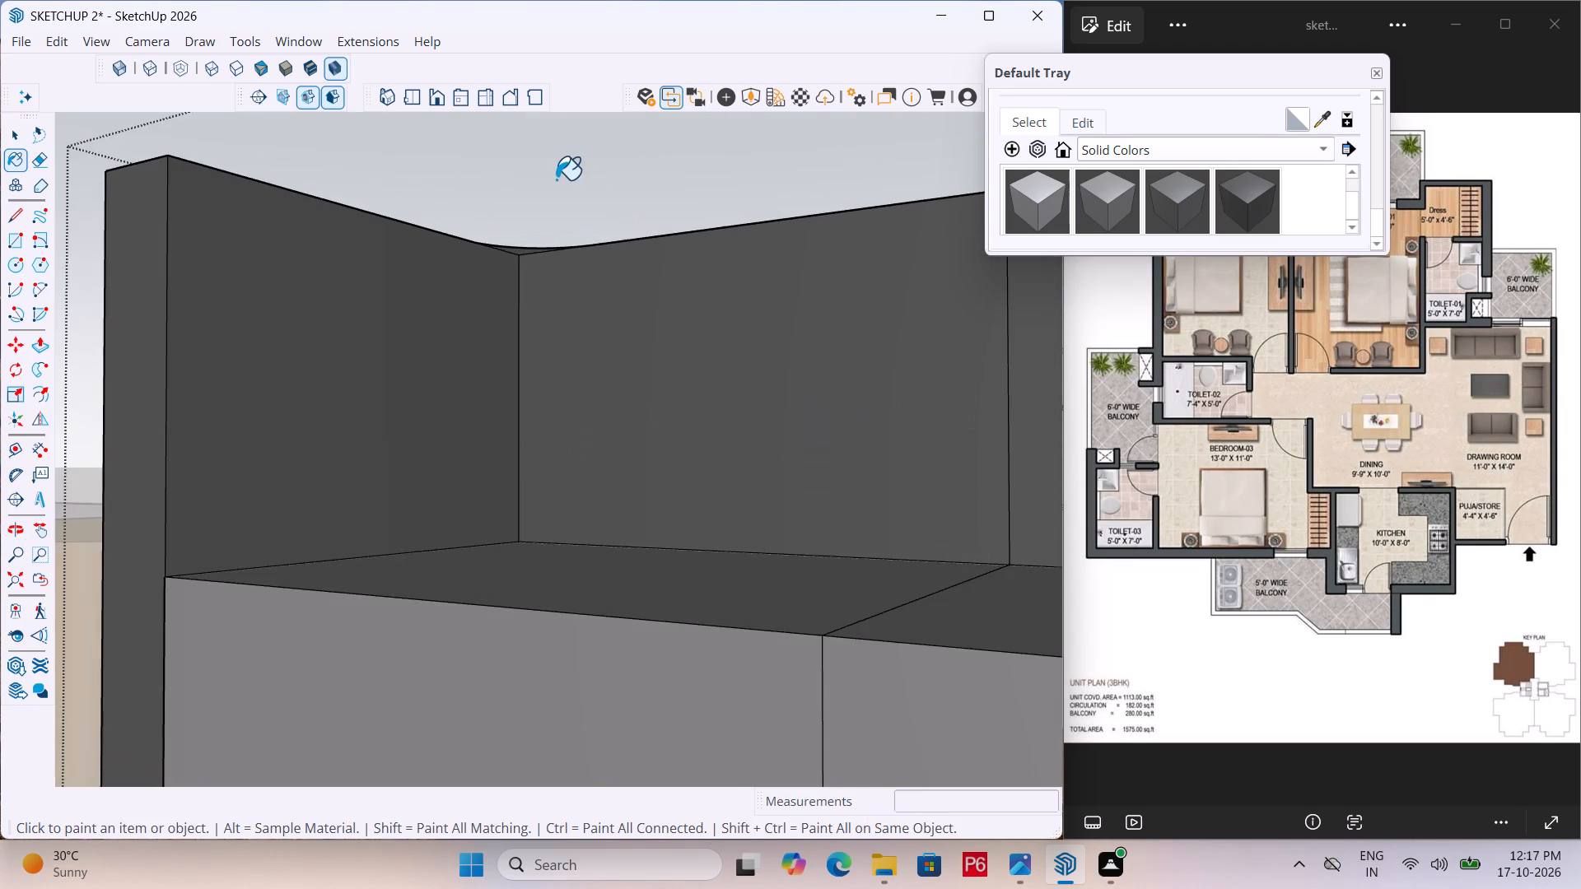
pyautogui.scroll(3, 497, 242)
pyautogui.moveTo(561, 219); pyautogui.dragTo(595, 146, button='middle')
pyautogui.scroll(-4, 548, 510)
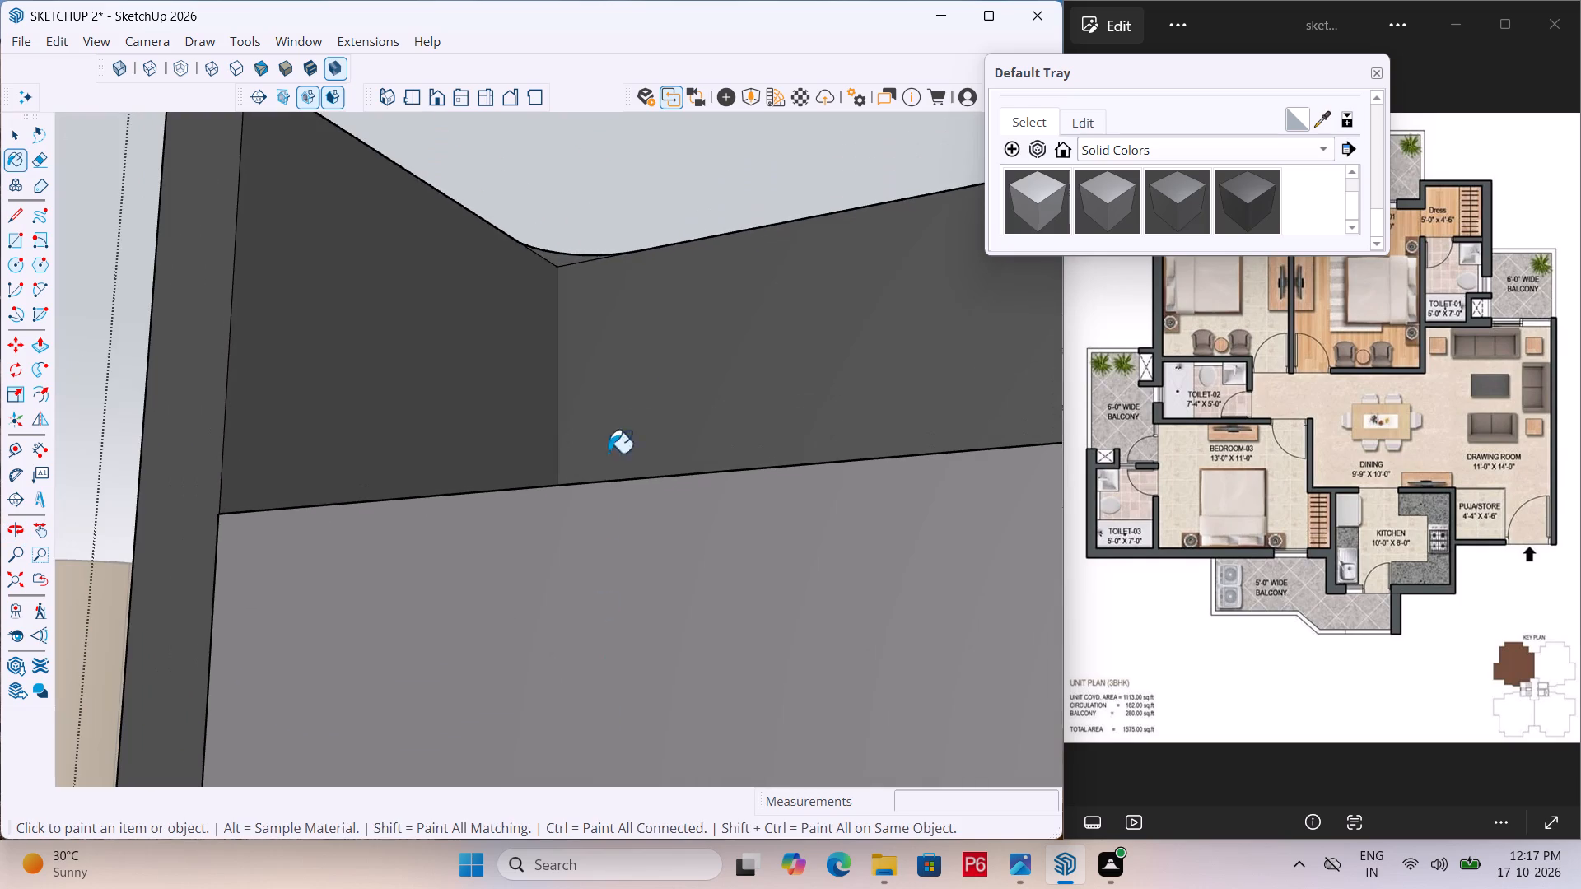
pyautogui.moveTo(631, 301); pyautogui.dragTo(613, 198, button='middle')
pyautogui.scroll(-4, 575, 427)
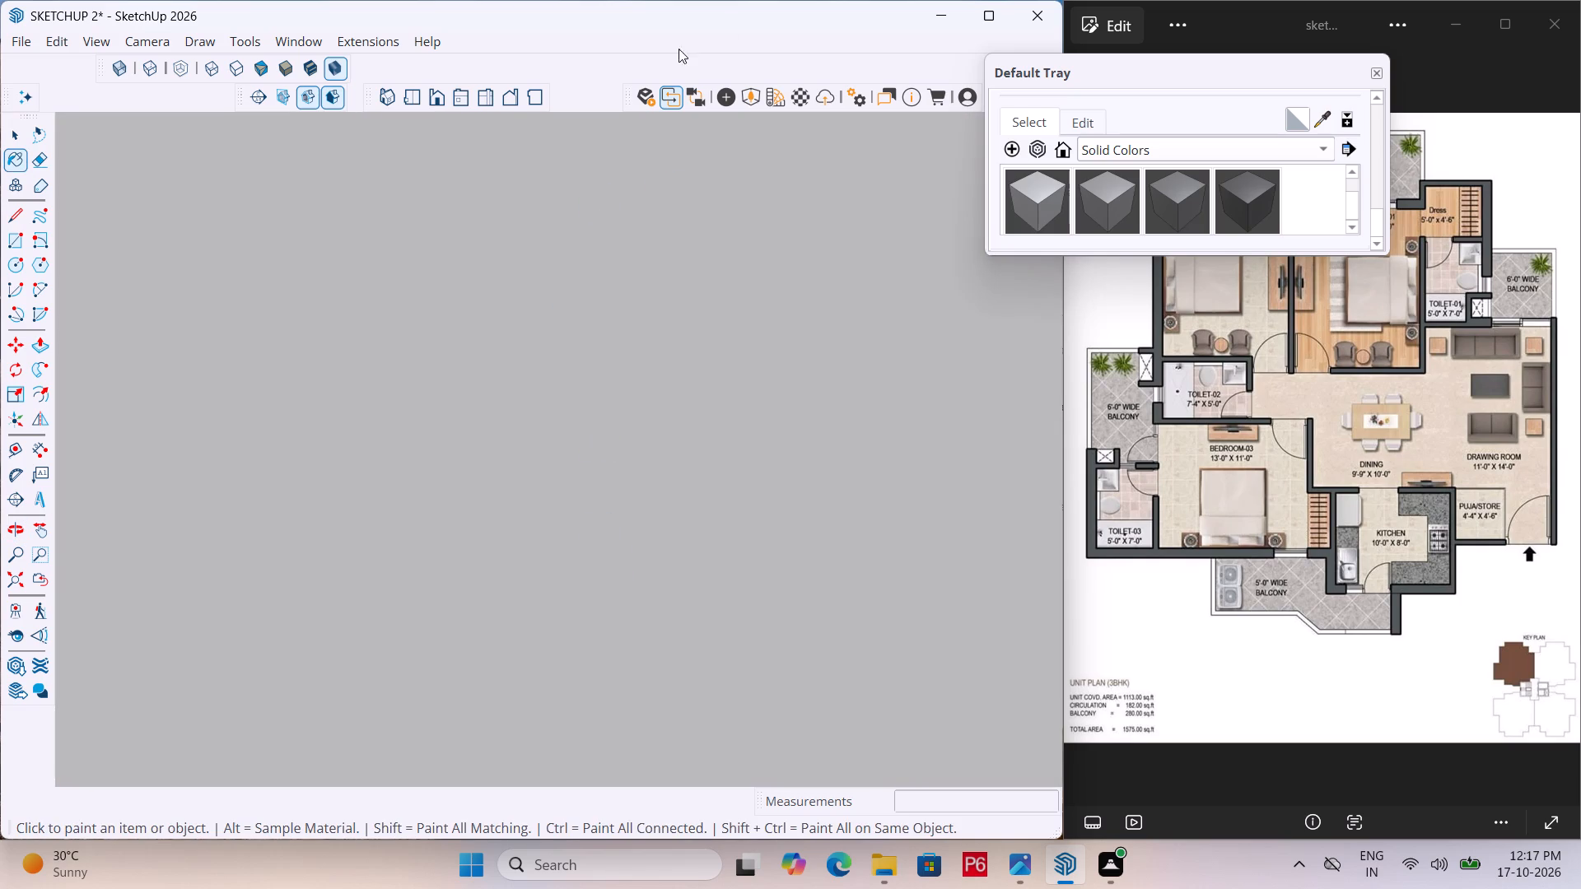
pyautogui.click(412, 95)
pyautogui.scroll(-6, 440, 463)
pyautogui.scroll(-5, 739, 368)
pyautogui.moveTo(520, 573); pyautogui.dragTo(834, 131, button='middle')
pyautogui.scroll(8, 688, 405)
pyautogui.scroll(-1, 659, 552)
pyautogui.moveTo(659, 552); pyautogui.dragTo(697, 467, button='middle')
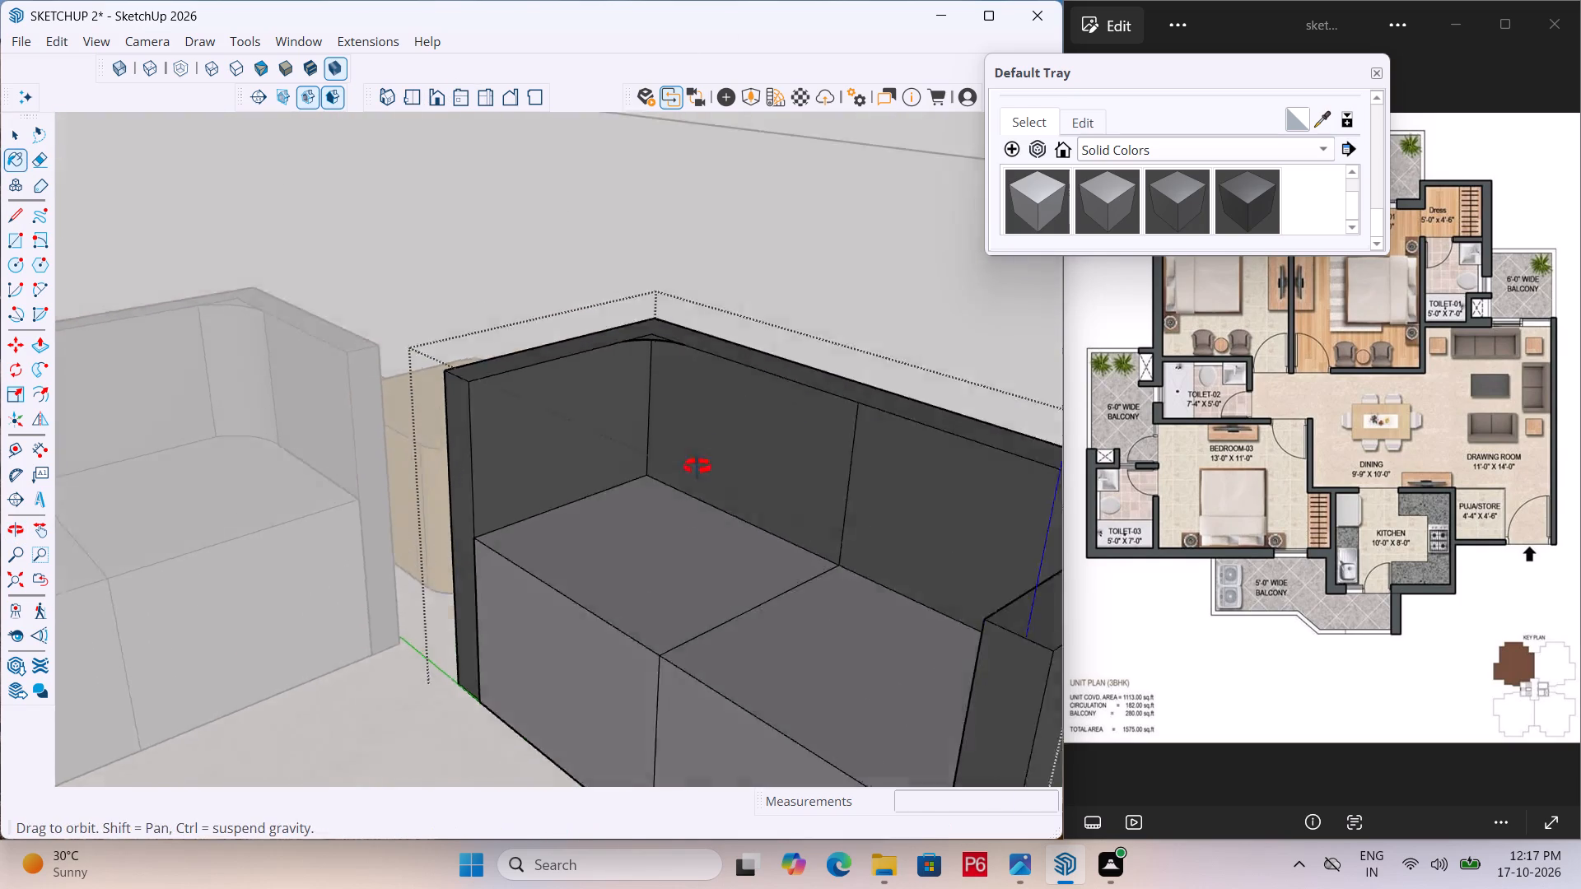
pyautogui.moveTo(697, 467); pyautogui.dragTo(726, 323, button='middle')
pyautogui.scroll(15, 660, 230)
pyautogui.moveTo(707, 249); pyautogui.dragTo(711, 167, button='middle')
pyautogui.scroll(4, 673, 200)
pyautogui.press('p')
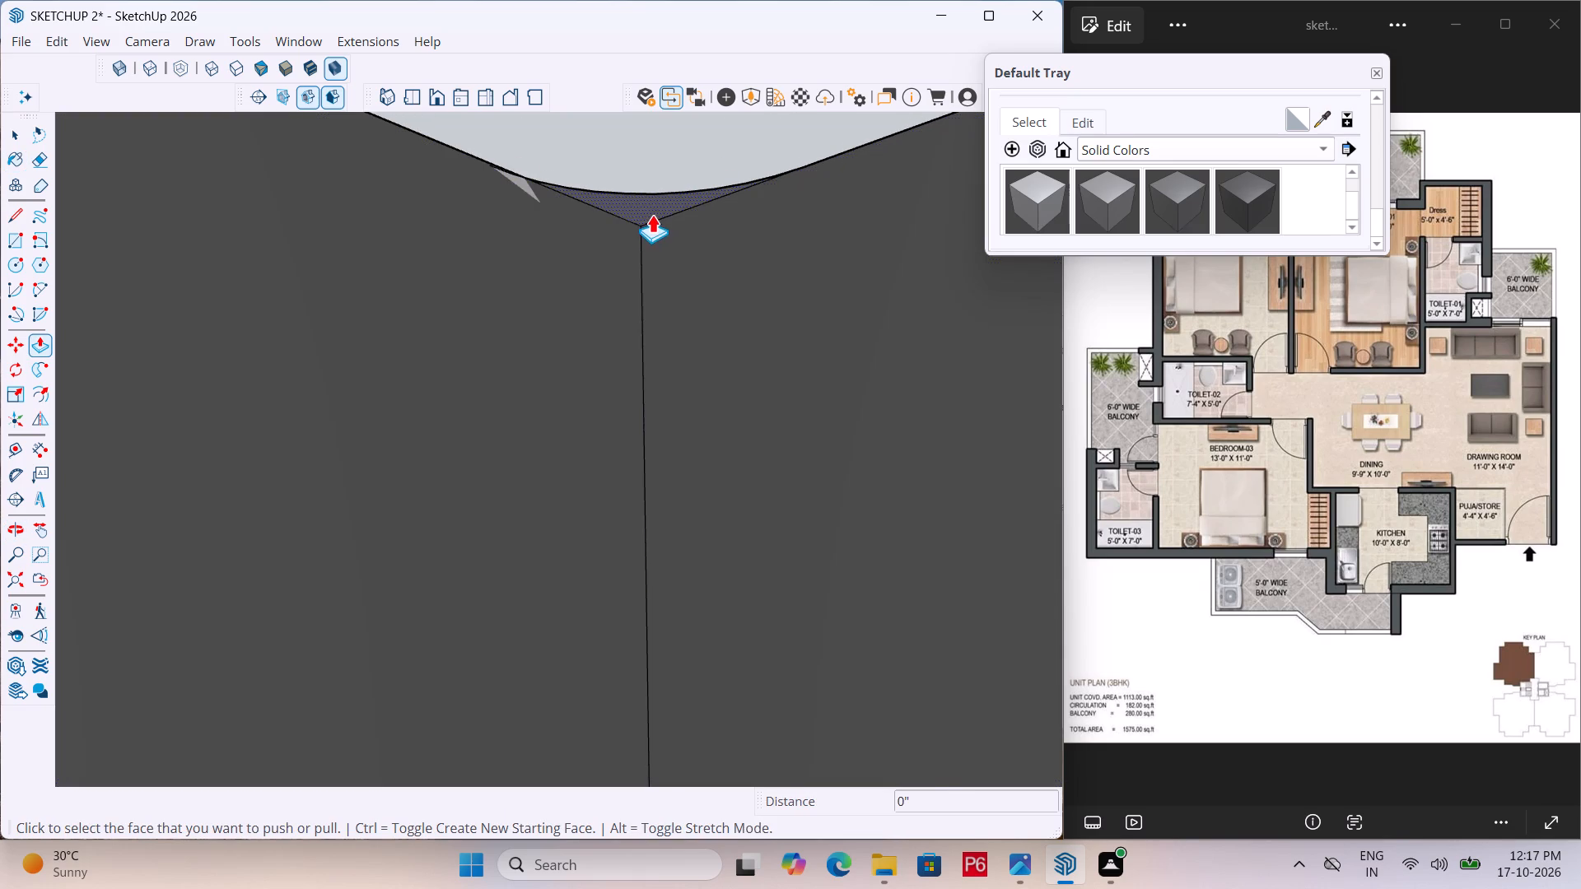
pyautogui.click(652, 213)
pyautogui.scroll(-13, 633, 536)
pyautogui.moveTo(623, 515); pyautogui.dragTo(621, 523, button='middle')
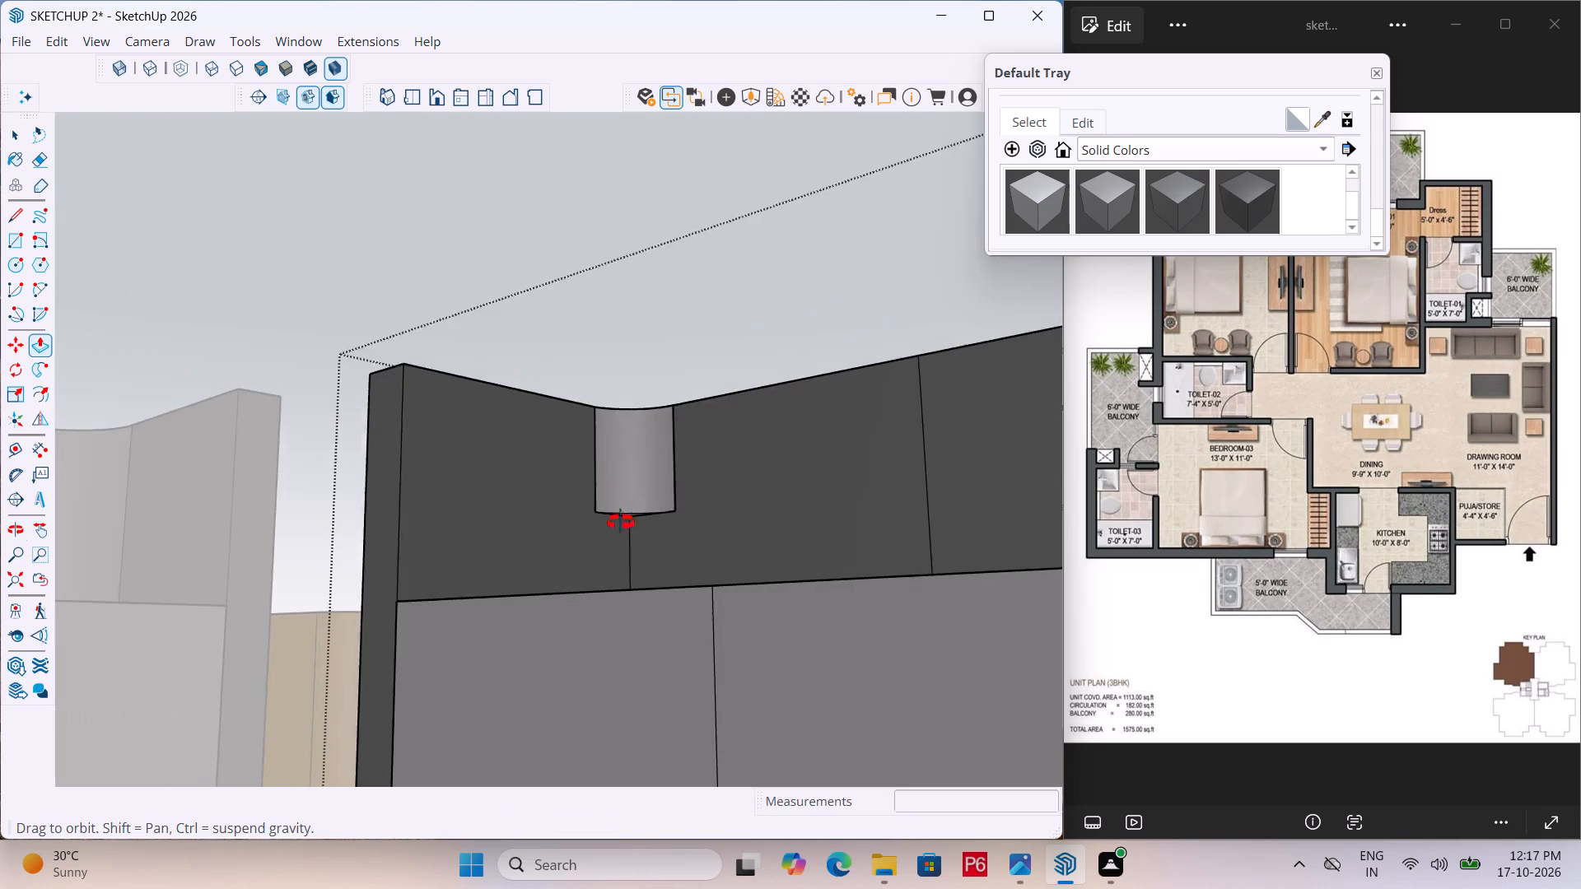
pyautogui.moveTo(621, 523); pyautogui.dragTo(581, 717, button='middle')
pyautogui.click(637, 681)
# Push/Pull the small arc-edged face at the sofa's other inner back corner down 1' 3" to the seat top.
pyautogui.moveTo(450, 589); pyautogui.dragTo(452, 597, button='middle')
pyautogui.scroll(-3, 450, 589)
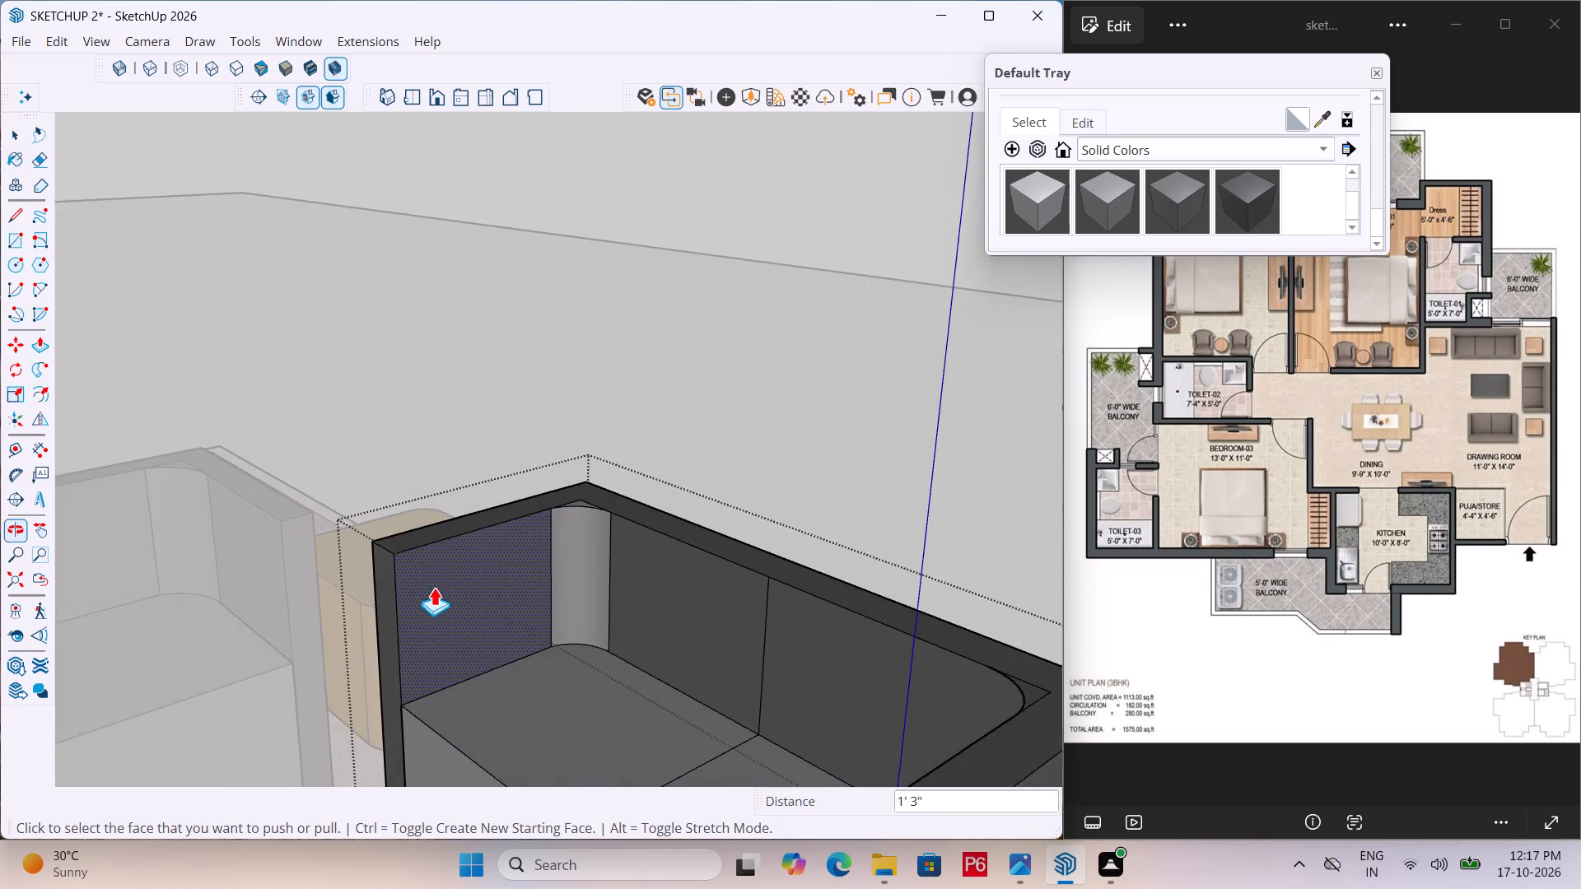
pyautogui.scroll(-4, 379, 552)
pyautogui.moveTo(376, 554); pyautogui.dragTo(731, 611, button='middle')
pyautogui.scroll(-4, 417, 470)
pyautogui.moveTo(650, 584); pyautogui.dragTo(906, 437, button='middle')
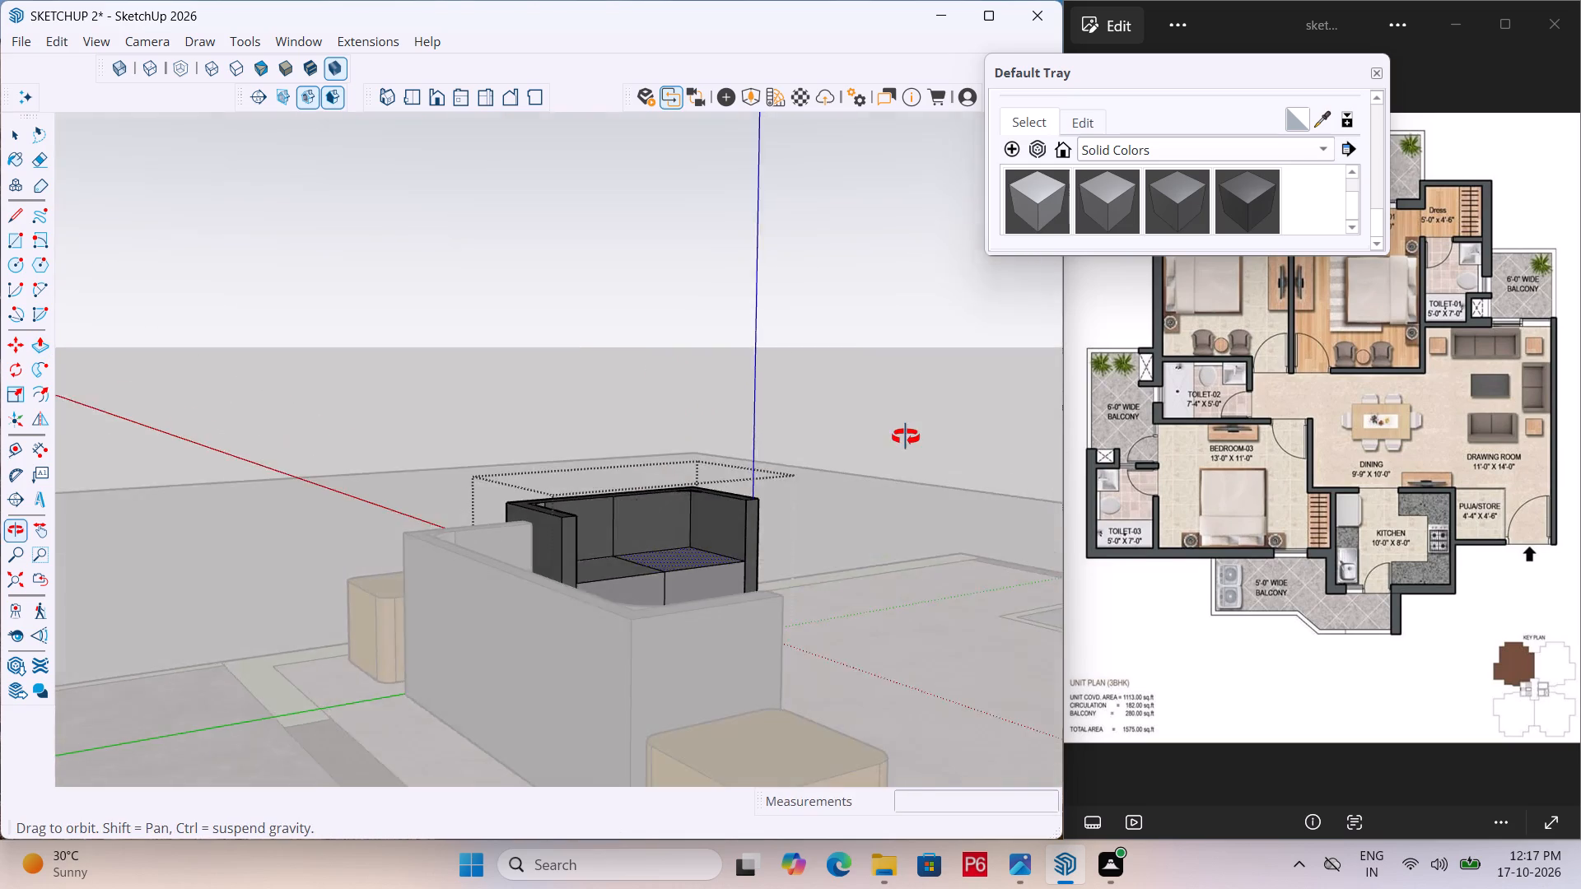
pyautogui.moveTo(906, 437); pyautogui.dragTo(893, 423, button='middle')
pyautogui.scroll(3, 905, 435)
pyautogui.moveTo(703, 501); pyautogui.dragTo(701, 479, button='middle')
pyautogui.scroll(16, 702, 496)
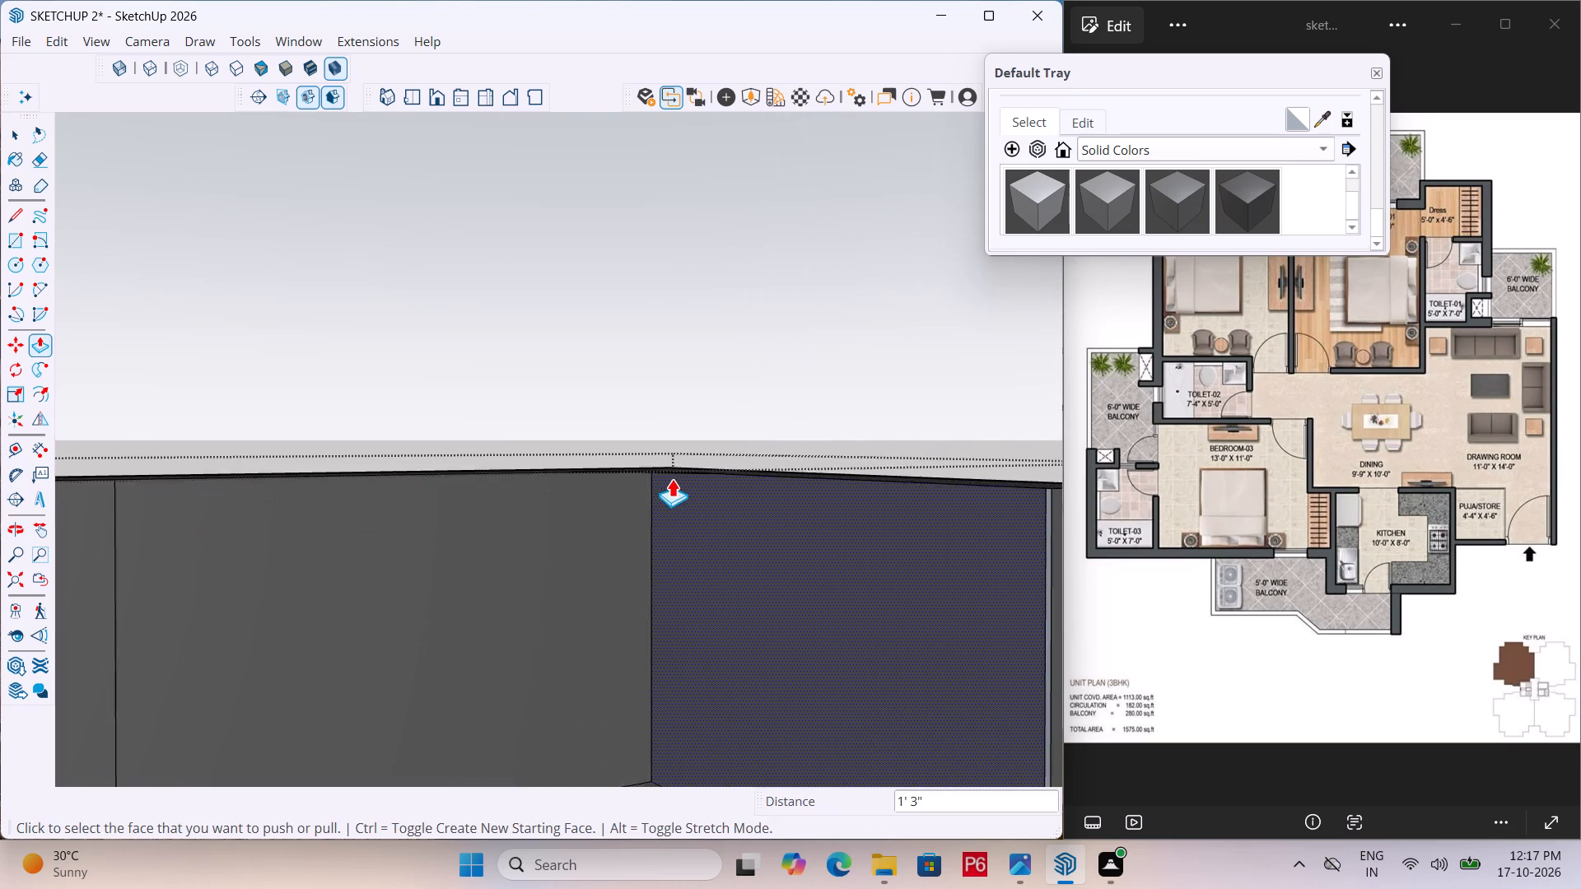
pyautogui.scroll(2, 672, 478)
pyautogui.moveTo(646, 481); pyautogui.dragTo(634, 300, button='middle')
pyautogui.click(641, 389)
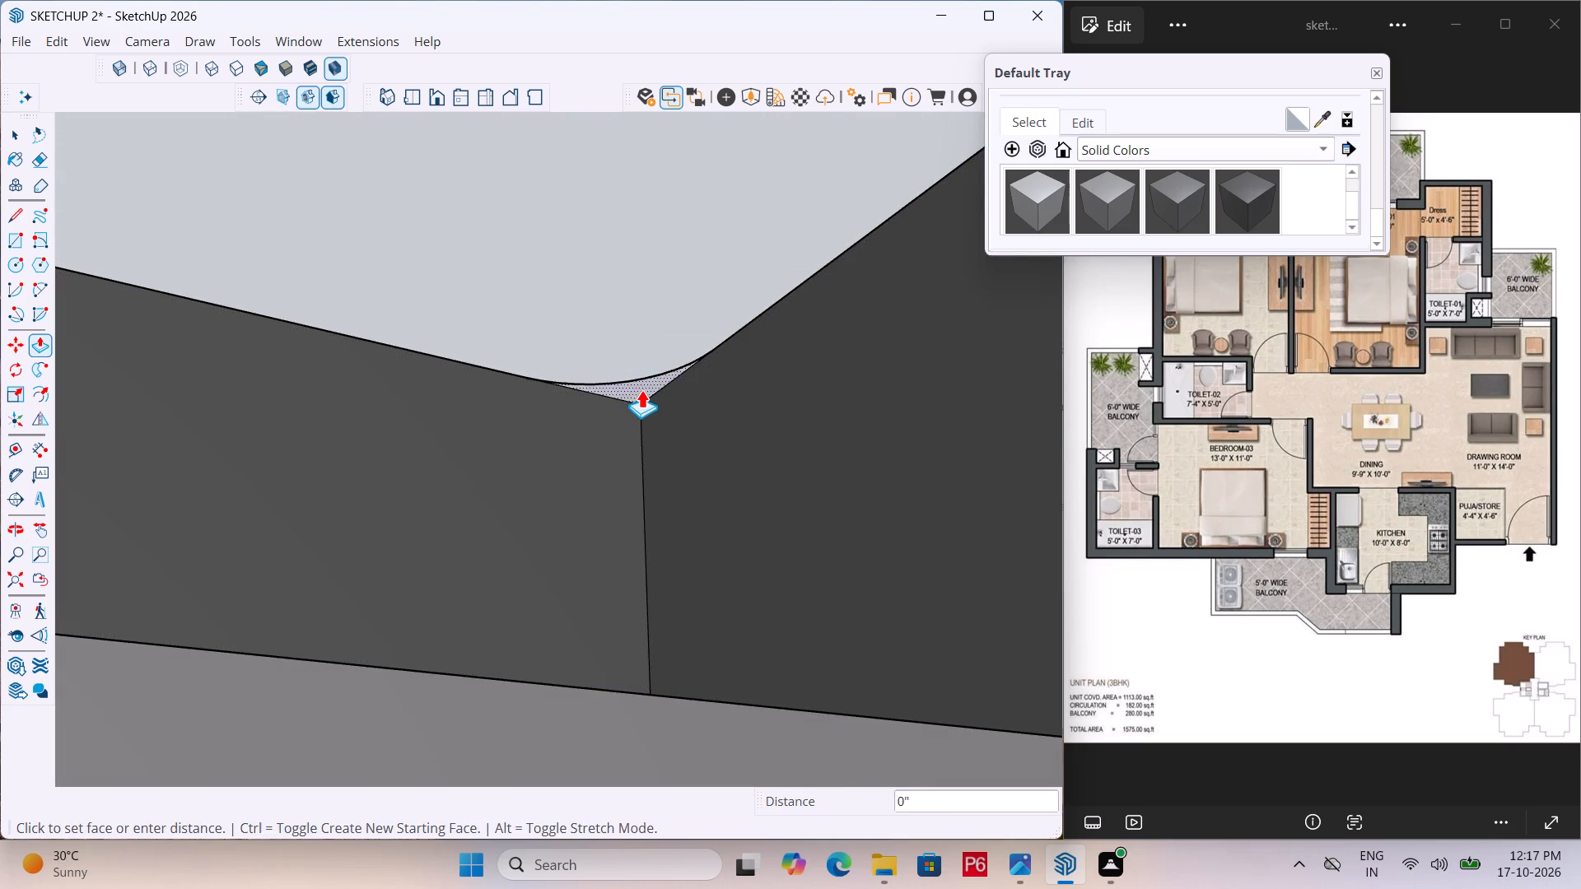
pyautogui.scroll(-8, 641, 617)
pyautogui.moveTo(614, 572); pyautogui.dragTo(526, 817, button='middle')
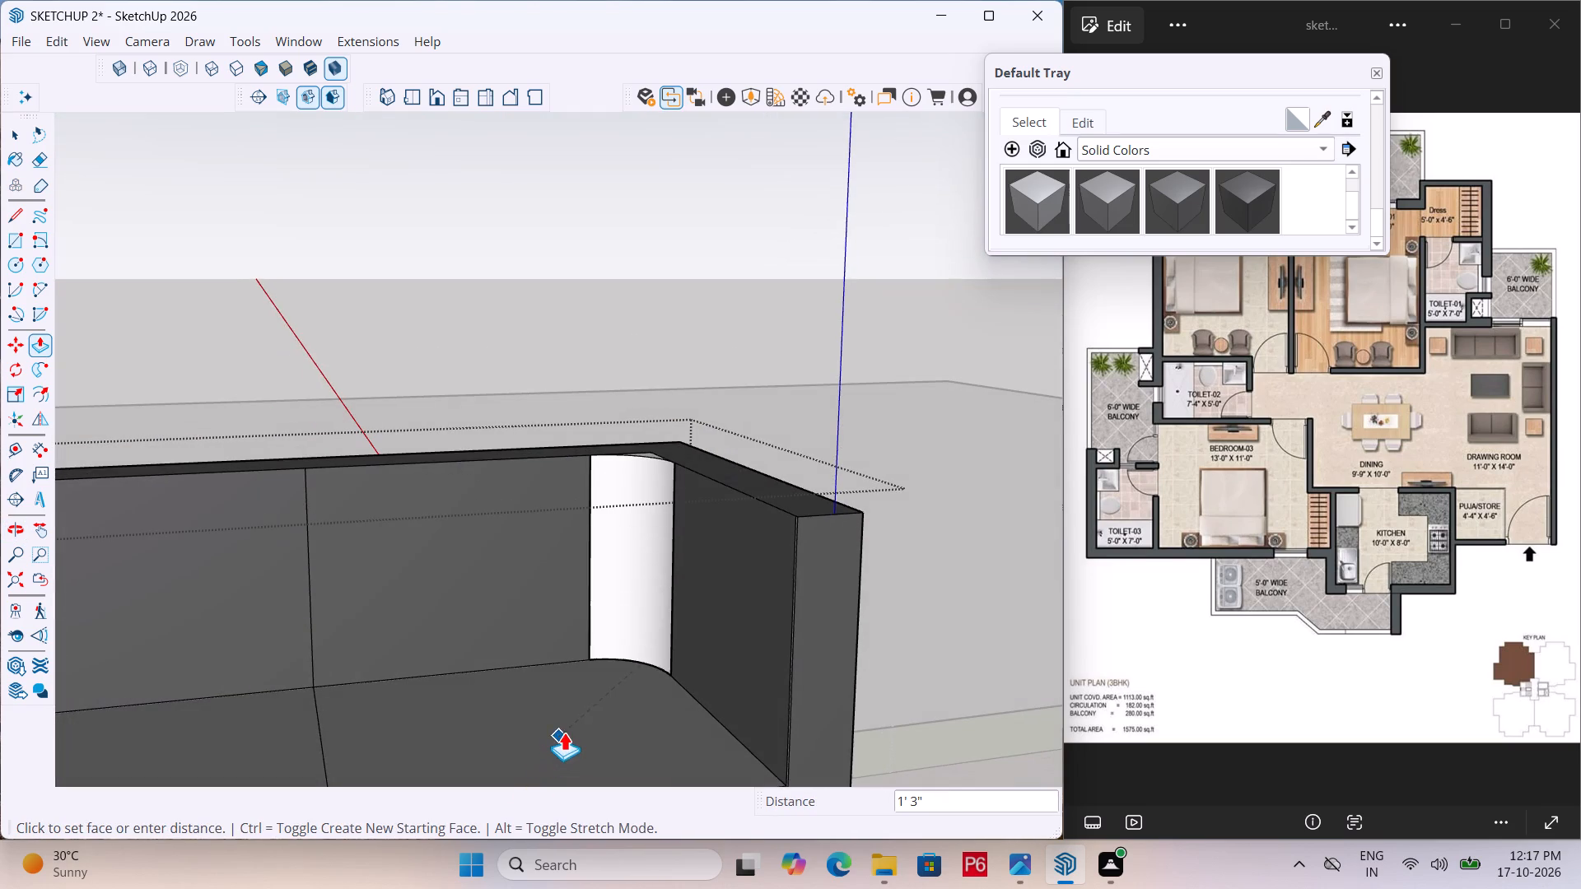
pyautogui.click(566, 724)
# Paint both rounded inner back corners of the two-seater sofa and the small faces above them with M06_Steel_Smoke.
pyautogui.scroll(-5, 750, 503)
pyautogui.scroll(-2, 576, 568)
pyautogui.moveTo(576, 568); pyautogui.dragTo(432, 577, button='middle')
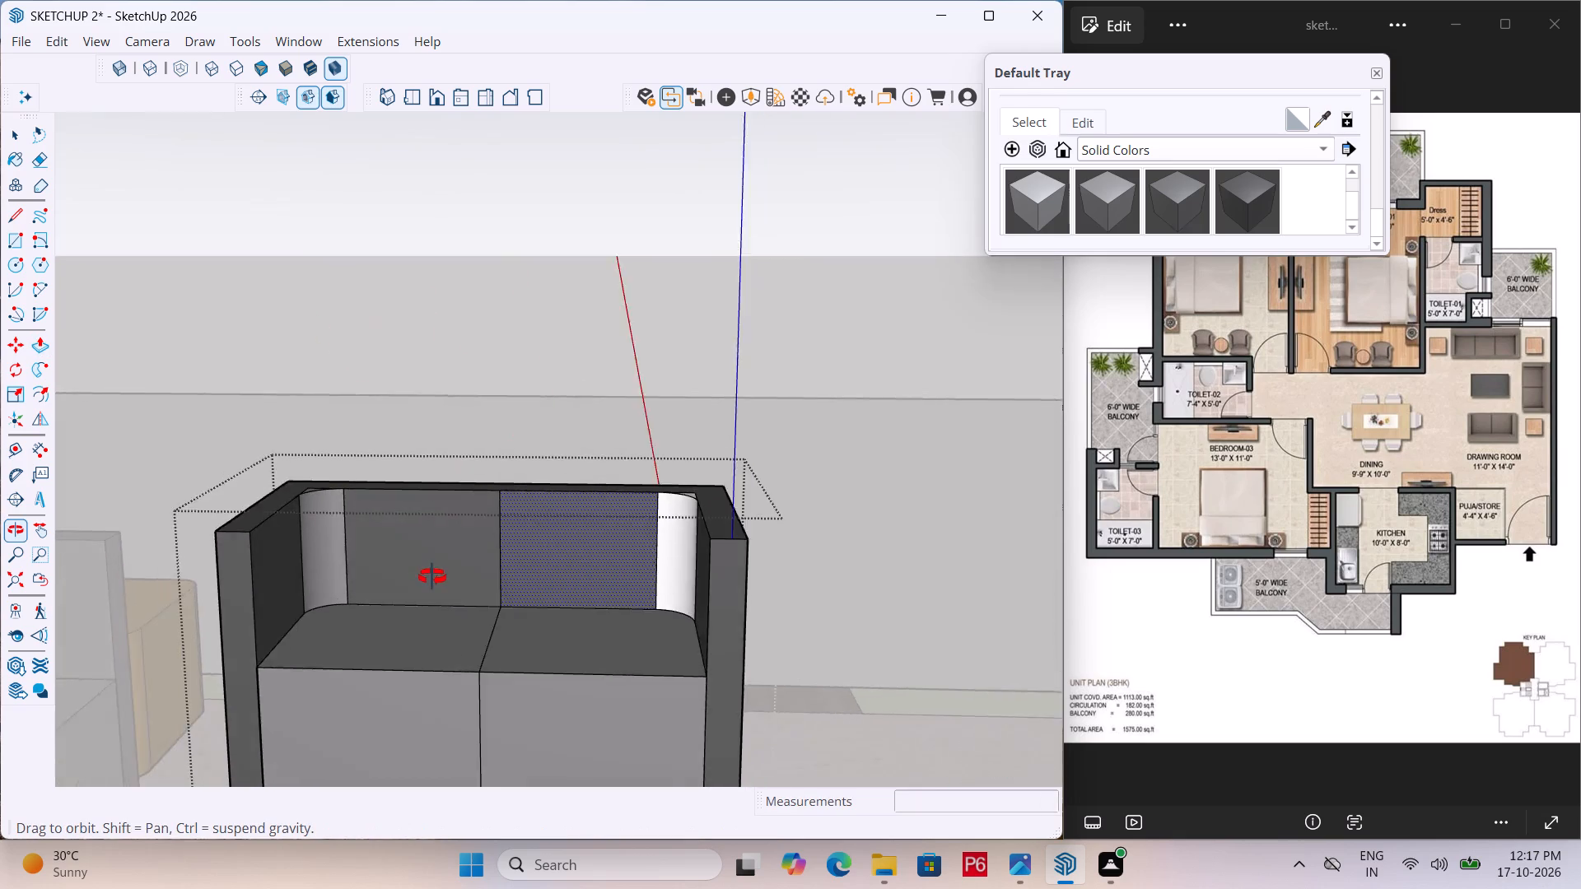
pyautogui.moveTo(432, 577); pyautogui.dragTo(429, 610, button='middle')
pyautogui.click(1173, 212)
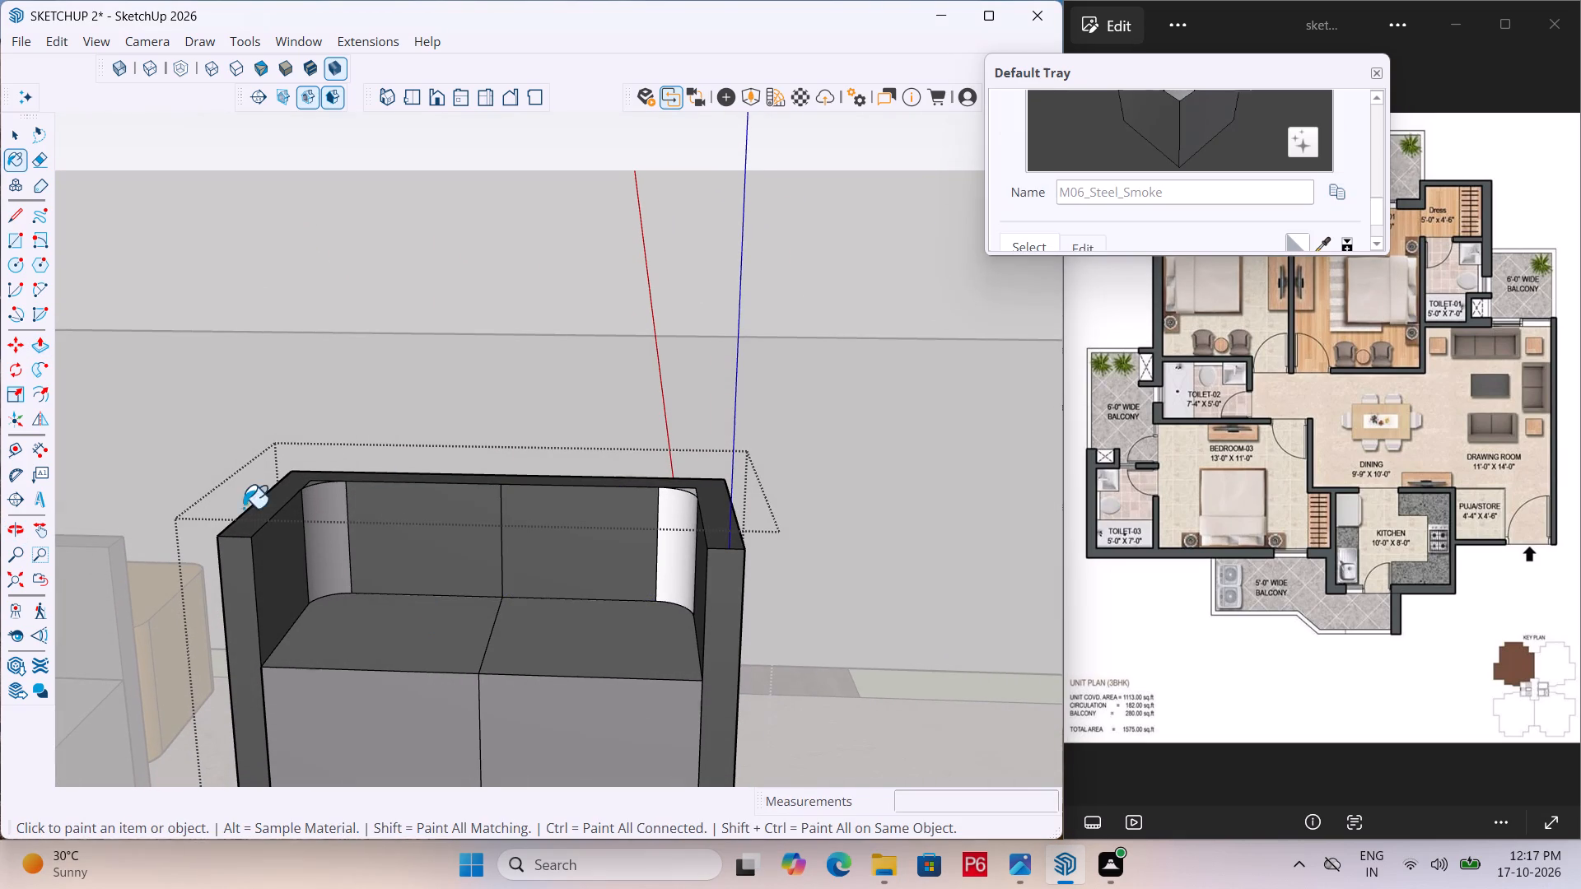
pyautogui.moveTo(311, 517); pyautogui.dragTo(316, 507)
pyautogui.scroll(6, 304, 473)
pyautogui.click(322, 491)
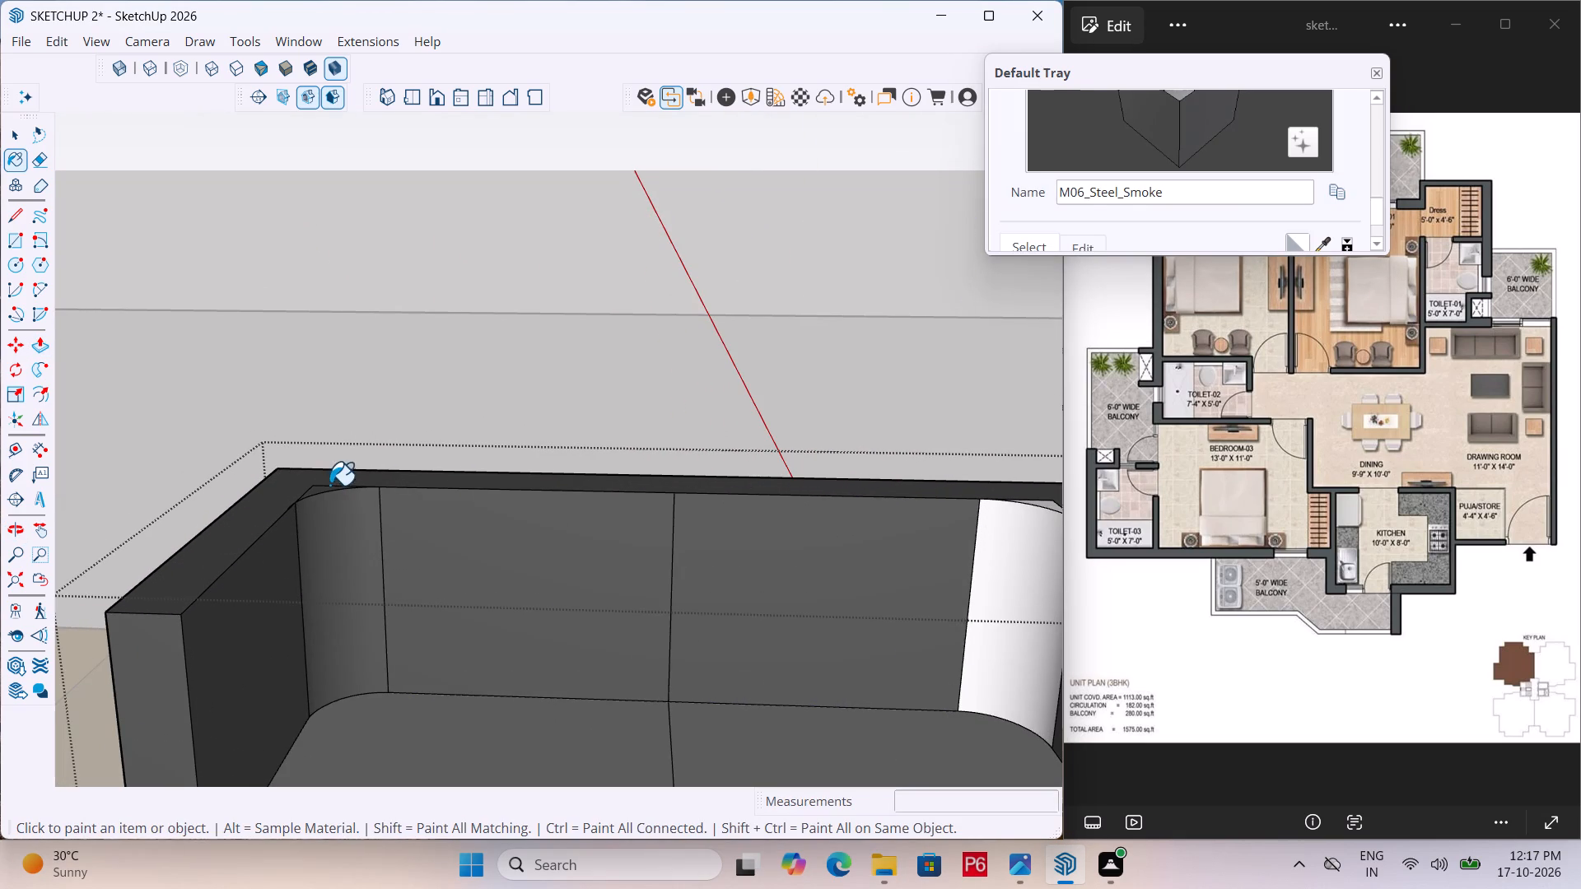
pyautogui.scroll(-6, 516, 512)
pyautogui.moveTo(366, 629); pyautogui.dragTo(624, 654, button='middle')
pyautogui.scroll(4, 830, 519)
pyautogui.click(749, 505)
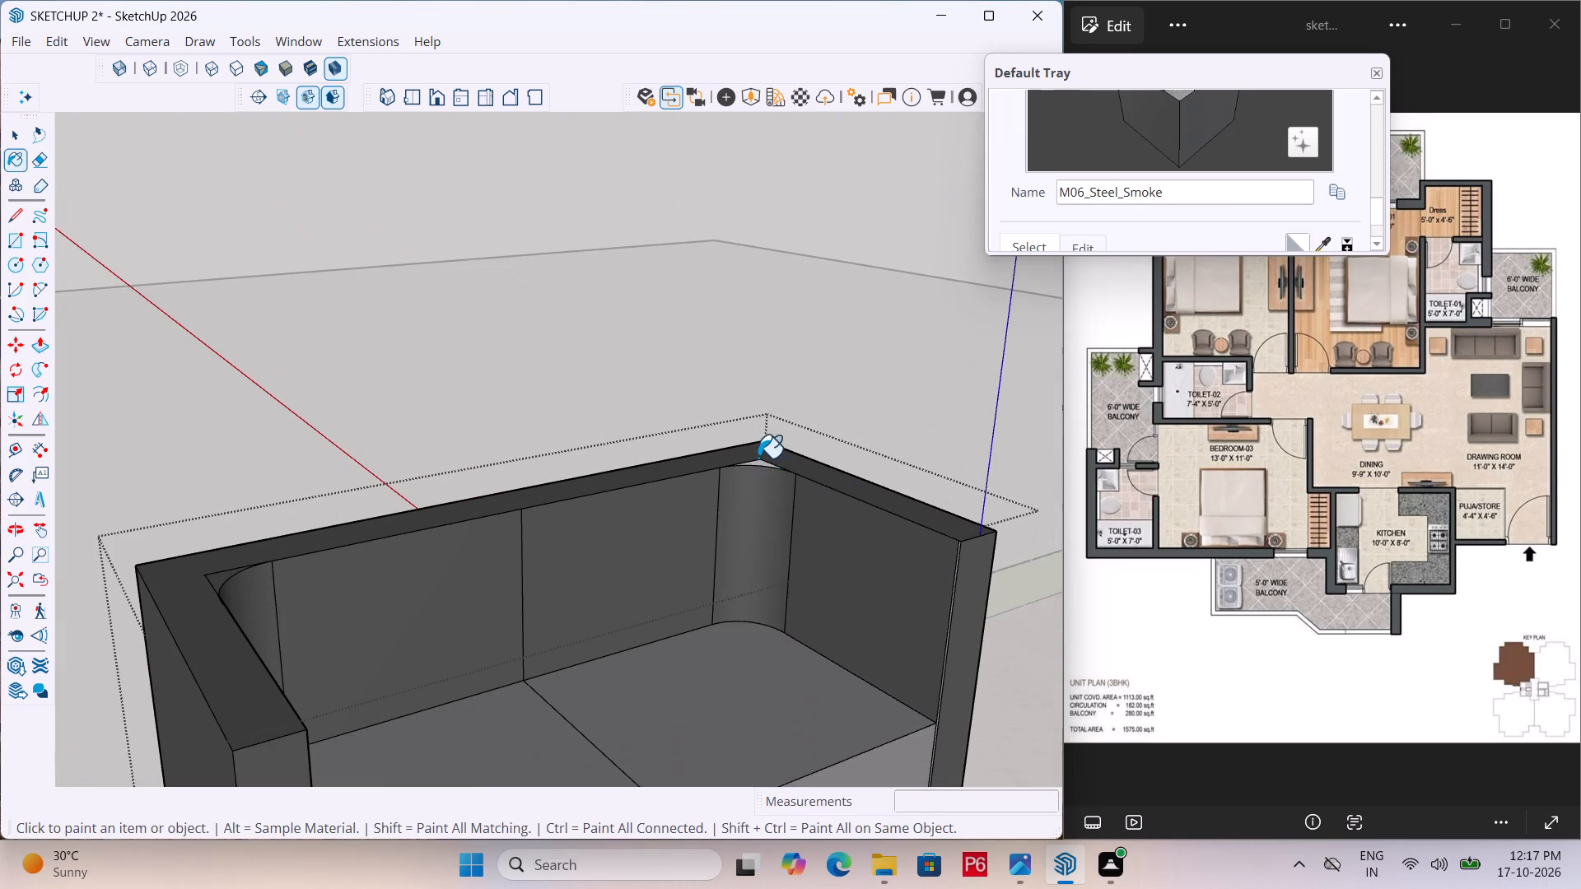
pyautogui.scroll(5, 757, 457)
pyautogui.click(760, 464)
pyautogui.scroll(-11, 560, 465)
# Save the model and leave the two-seater sofa's editing mode.
pyautogui.hotkey('ctrl', 's')
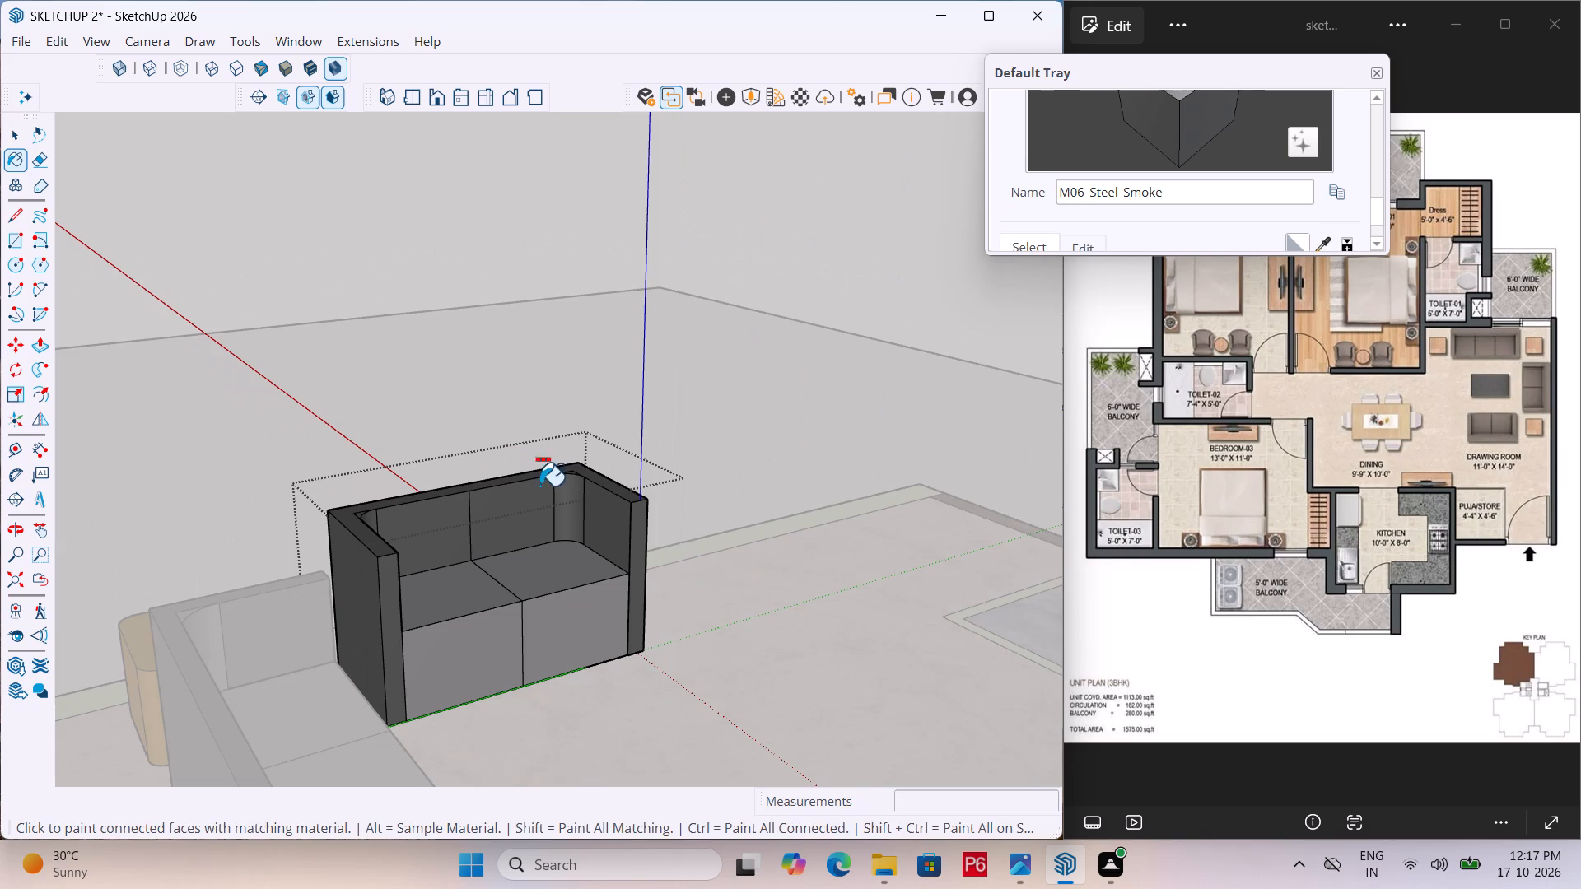
pyautogui.hotkey('ctrl', 's')
pyautogui.keyDown('ctrl'); pyautogui.scroll(-4, 534, 489); pyautogui.keyUp('ctrl')
pyautogui.hotkey('ctrl', 's')
pyautogui.press('space')
pyautogui.click(837, 312)
# Examine the drawing room seating and the whole apartment layout from above, including the standard top view.
pyautogui.moveTo(943, 480); pyautogui.dragTo(366, 515, button='middle')
pyautogui.scroll(-1, 943, 480)
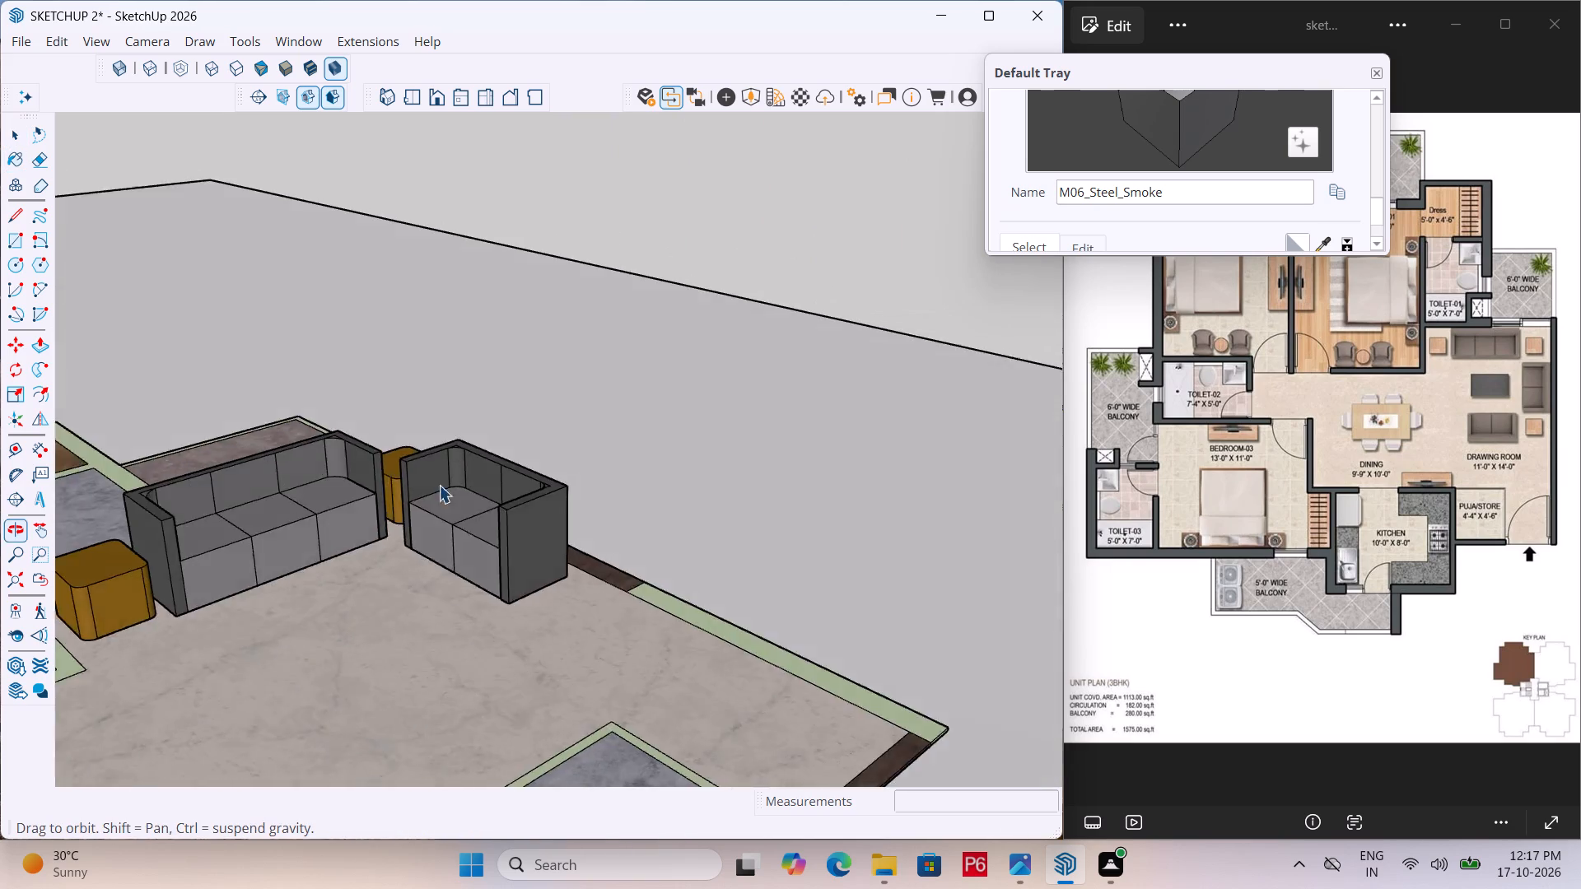
pyautogui.scroll(-6, 545, 495)
pyautogui.moveTo(674, 561); pyautogui.dragTo(311, 686, button='middle')
pyautogui.moveTo(454, 499); pyautogui.dragTo(623, 825, button='middle')
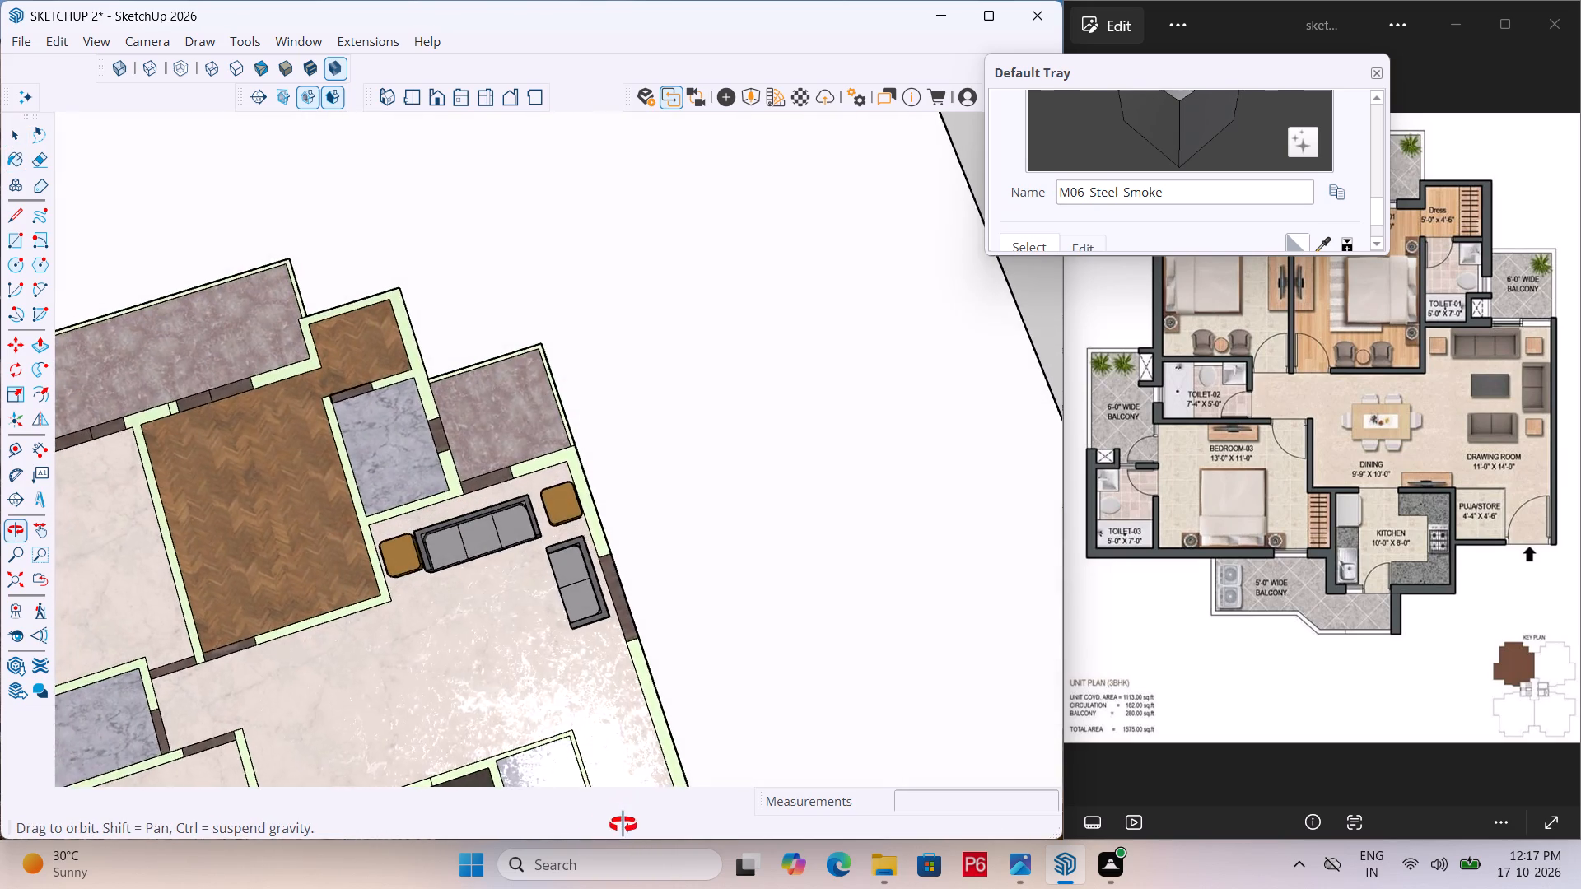
pyautogui.moveTo(623, 825); pyautogui.dragTo(619, 785, button='middle')
pyautogui.scroll(-4, 907, 550)
pyautogui.moveTo(737, 593); pyautogui.dragTo(601, 607, button='middle')
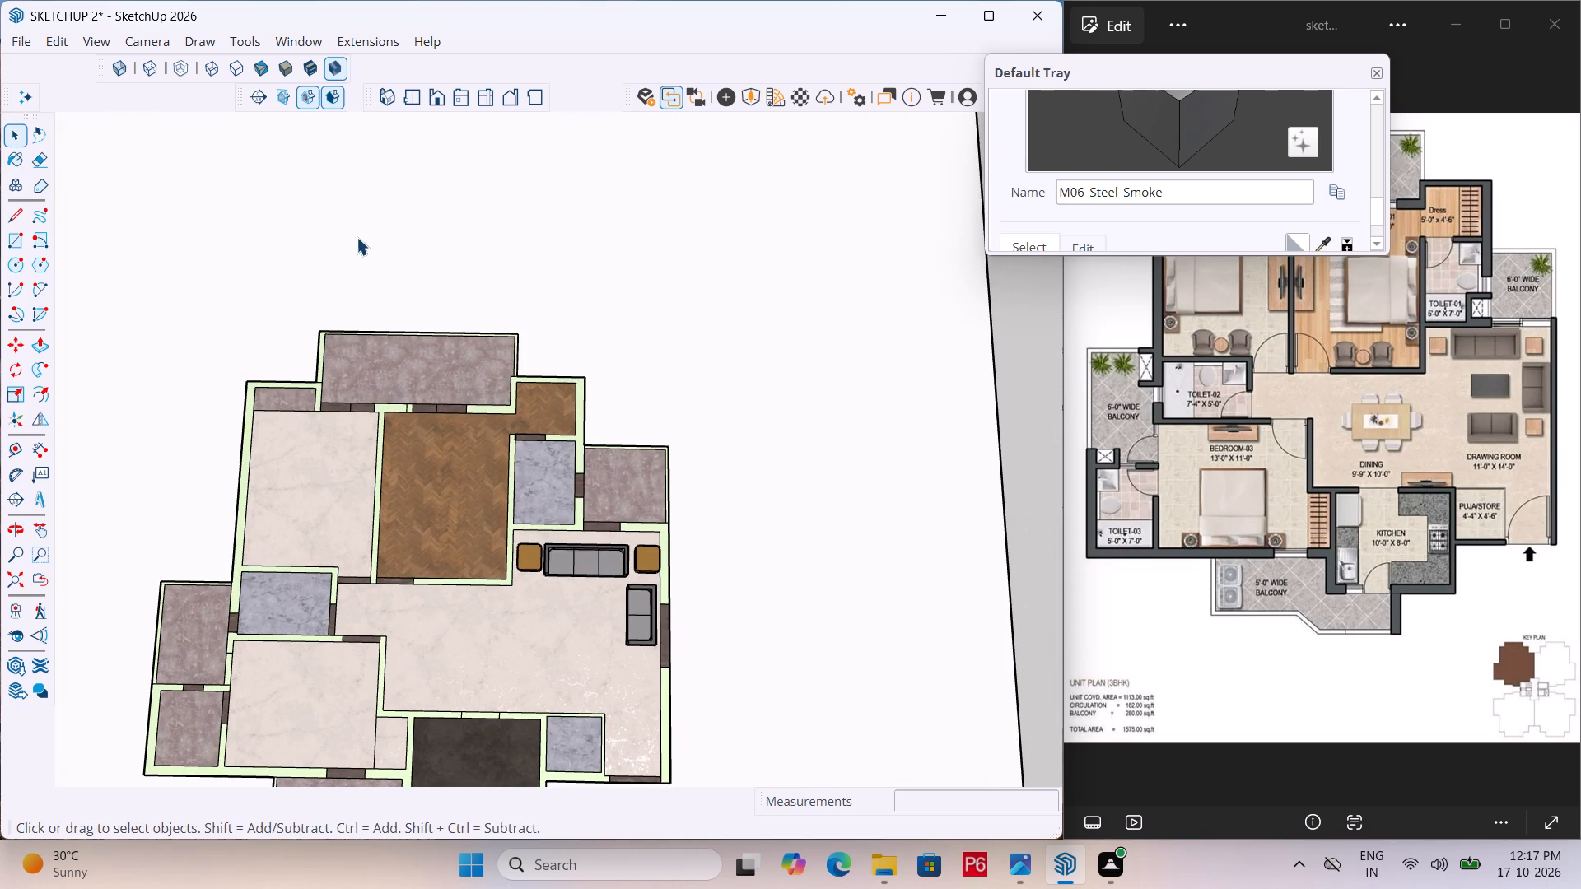
pyautogui.click(411, 99)
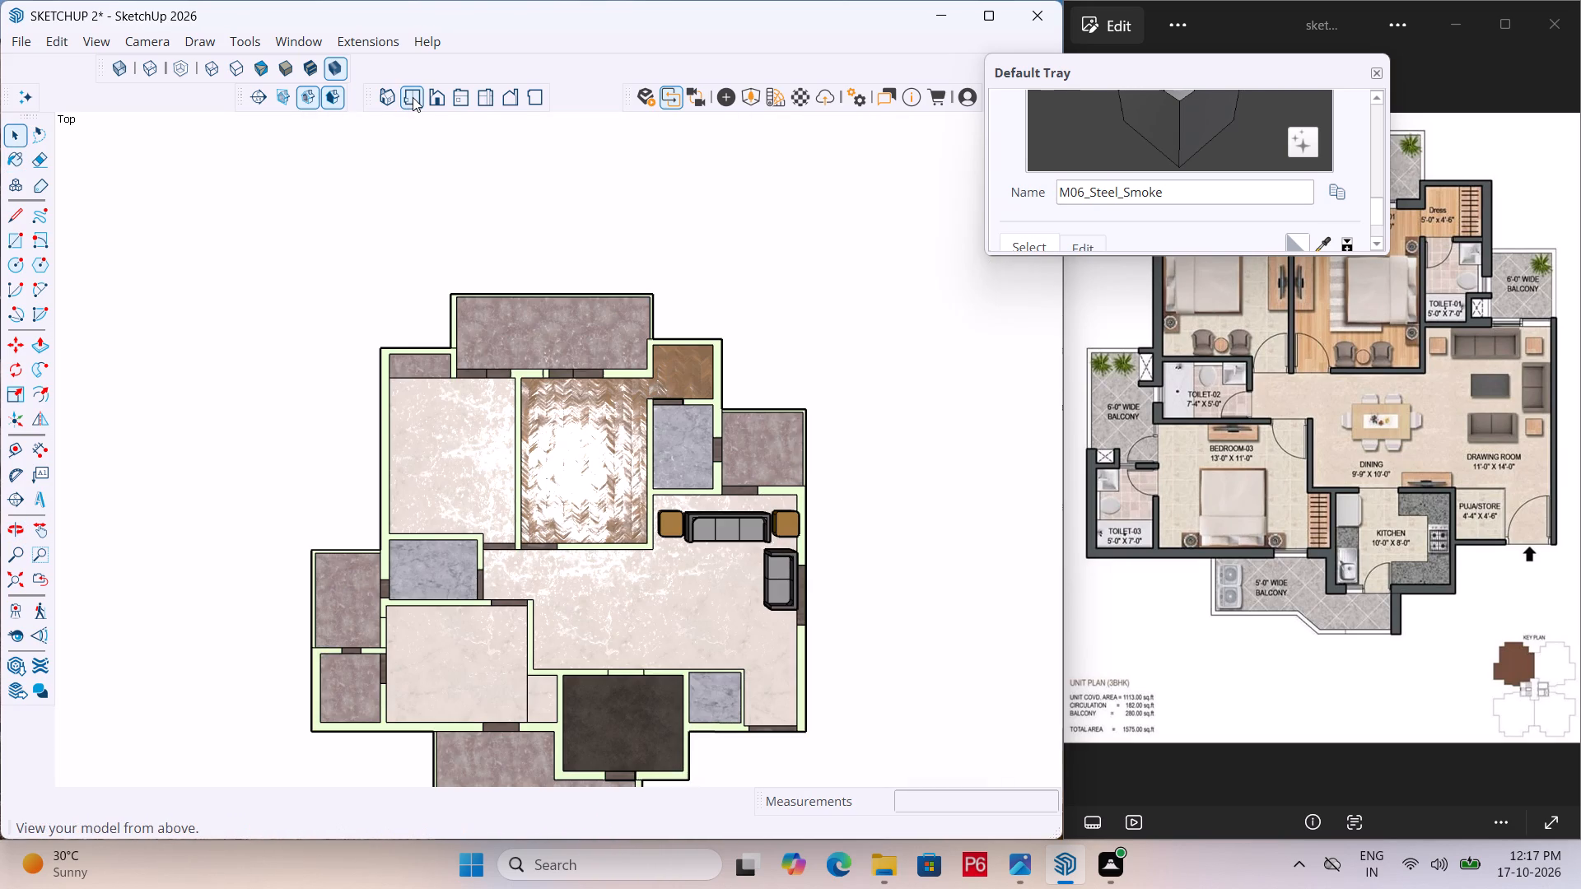
pyautogui.scroll(3, 801, 603)
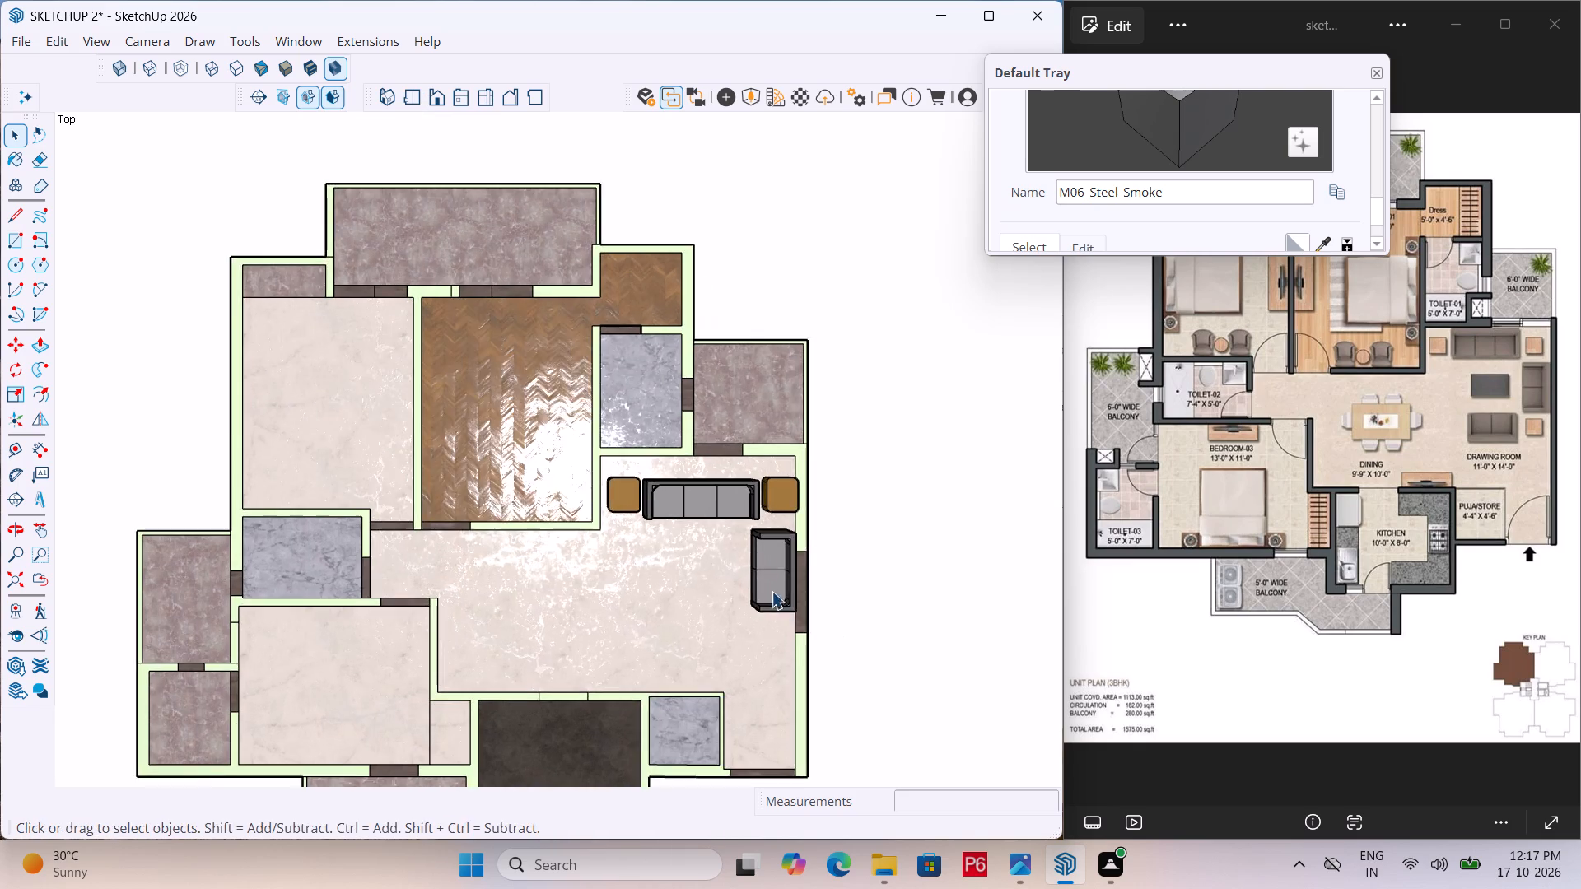
pyautogui.moveTo(758, 566); pyautogui.dragTo(838, 535, button='middle')
pyautogui.scroll(-5, 352, 415)
pyautogui.moveTo(642, 602); pyautogui.dragTo(455, 566, button='middle')
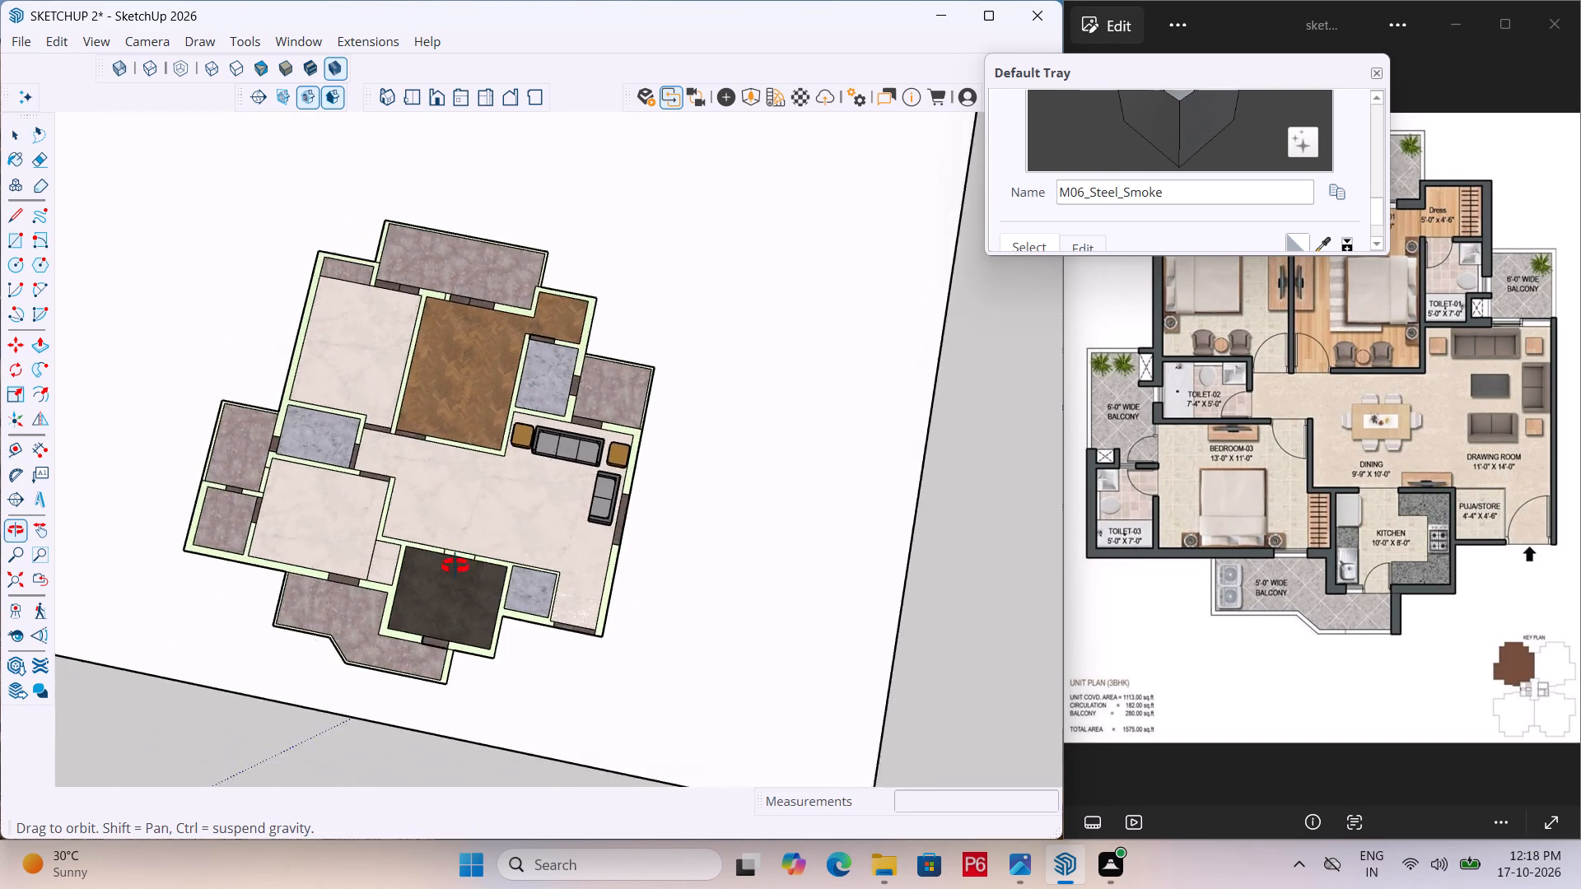
pyautogui.moveTo(455, 566); pyautogui.dragTo(590, 556, button='middle')
# Copy the two-seater sofa about 6' 8" across the drawing room floor, in front of the puja/store room.
pyautogui.scroll(4, 590, 553)
pyautogui.click(635, 479)
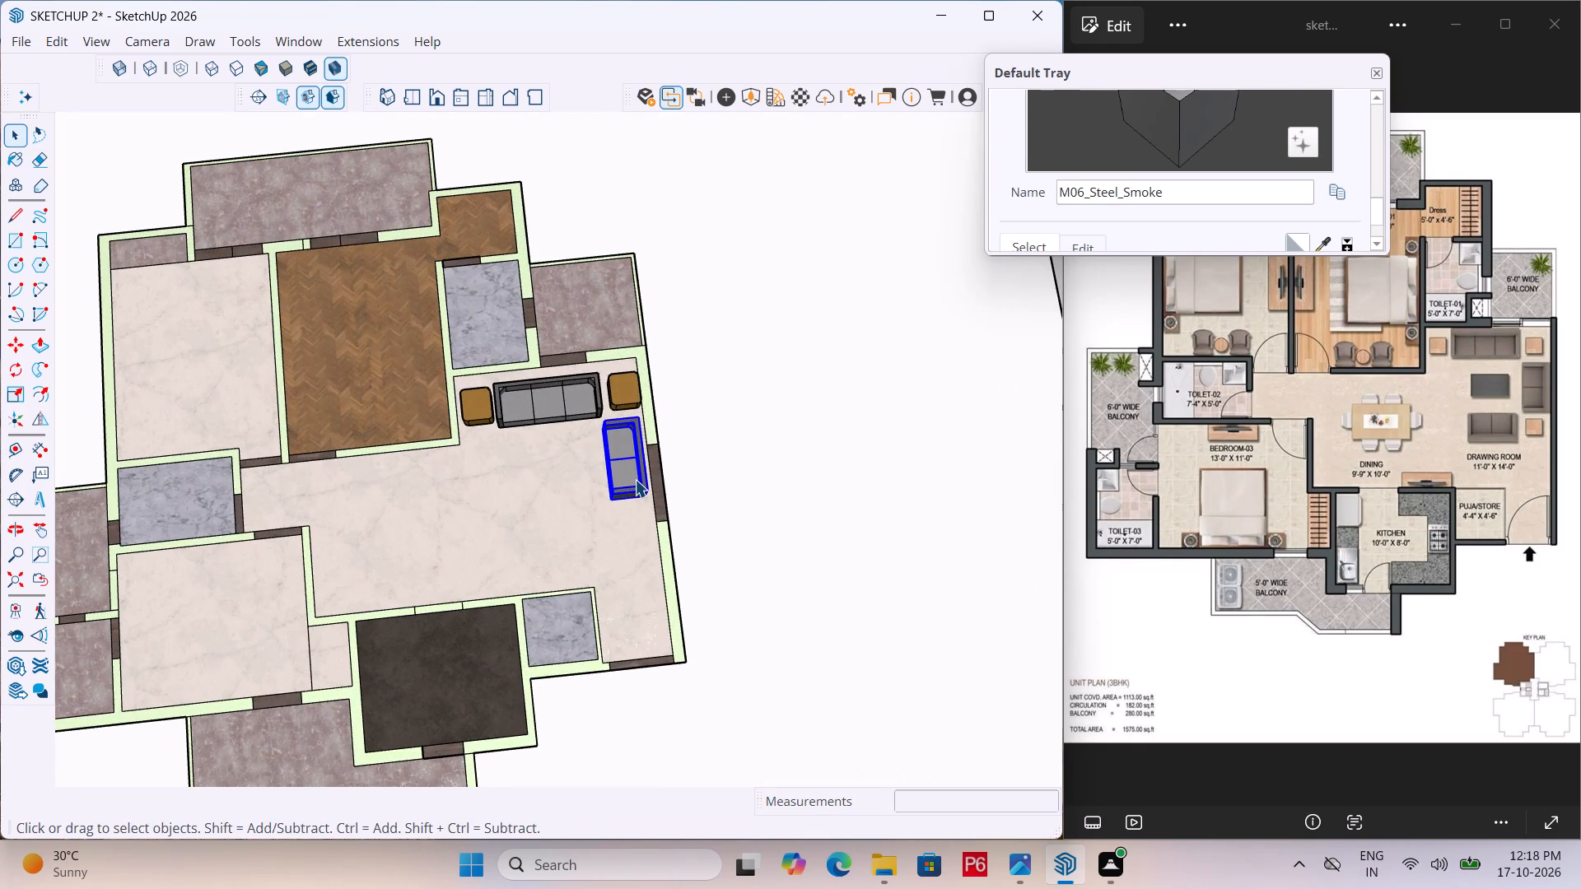
pyautogui.moveTo(577, 488); pyautogui.dragTo(547, 532, button='middle')
pyautogui.scroll(4, 619, 495)
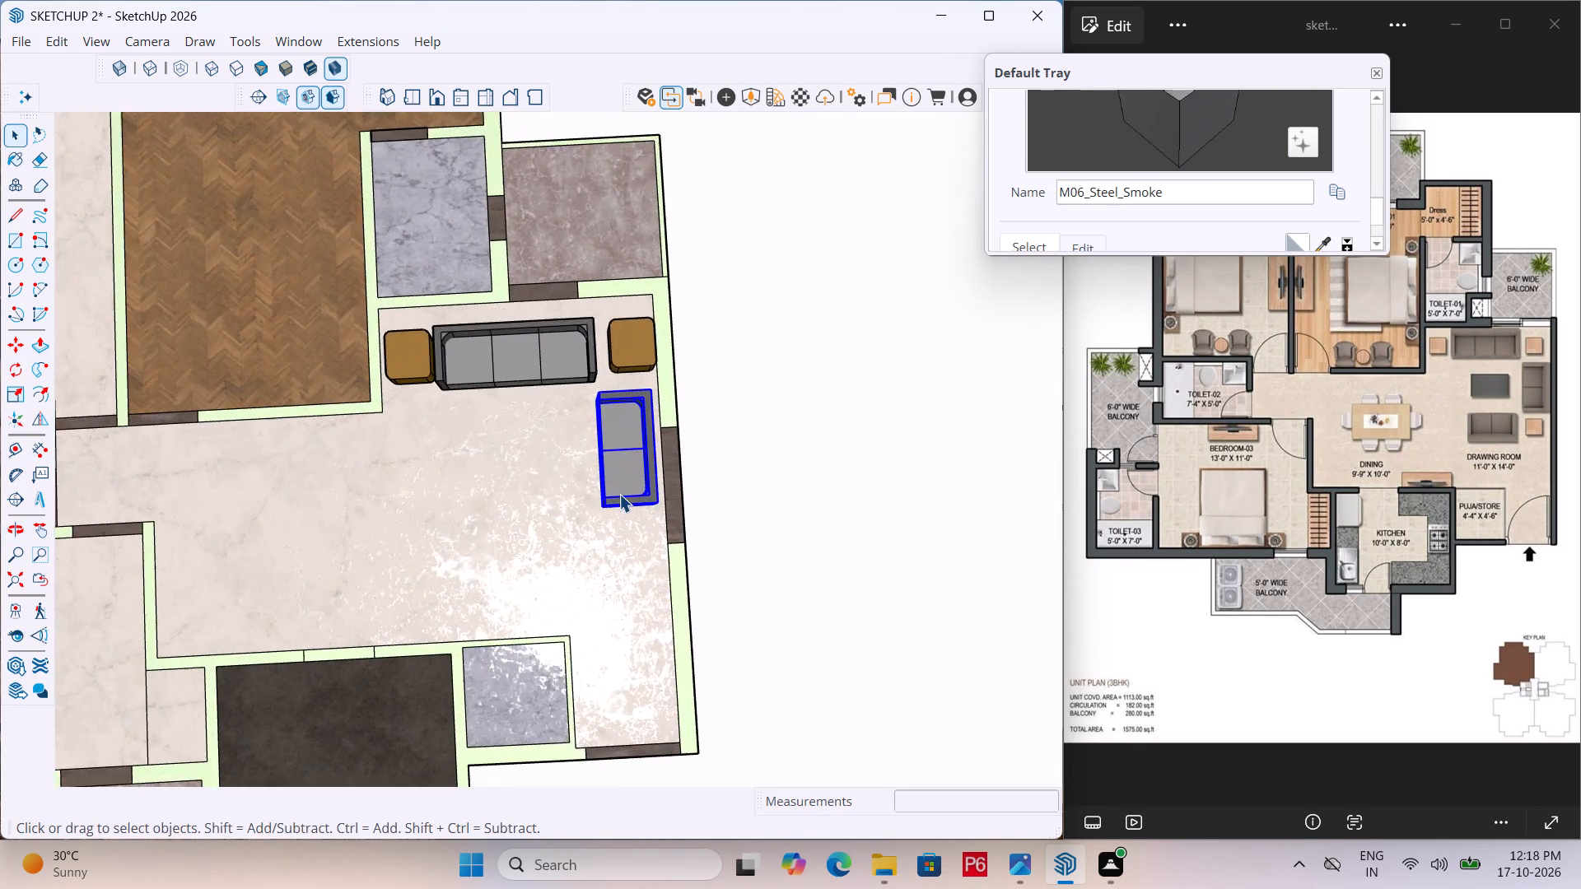
pyautogui.moveTo(618, 496); pyautogui.dragTo(621, 448, button='middle')
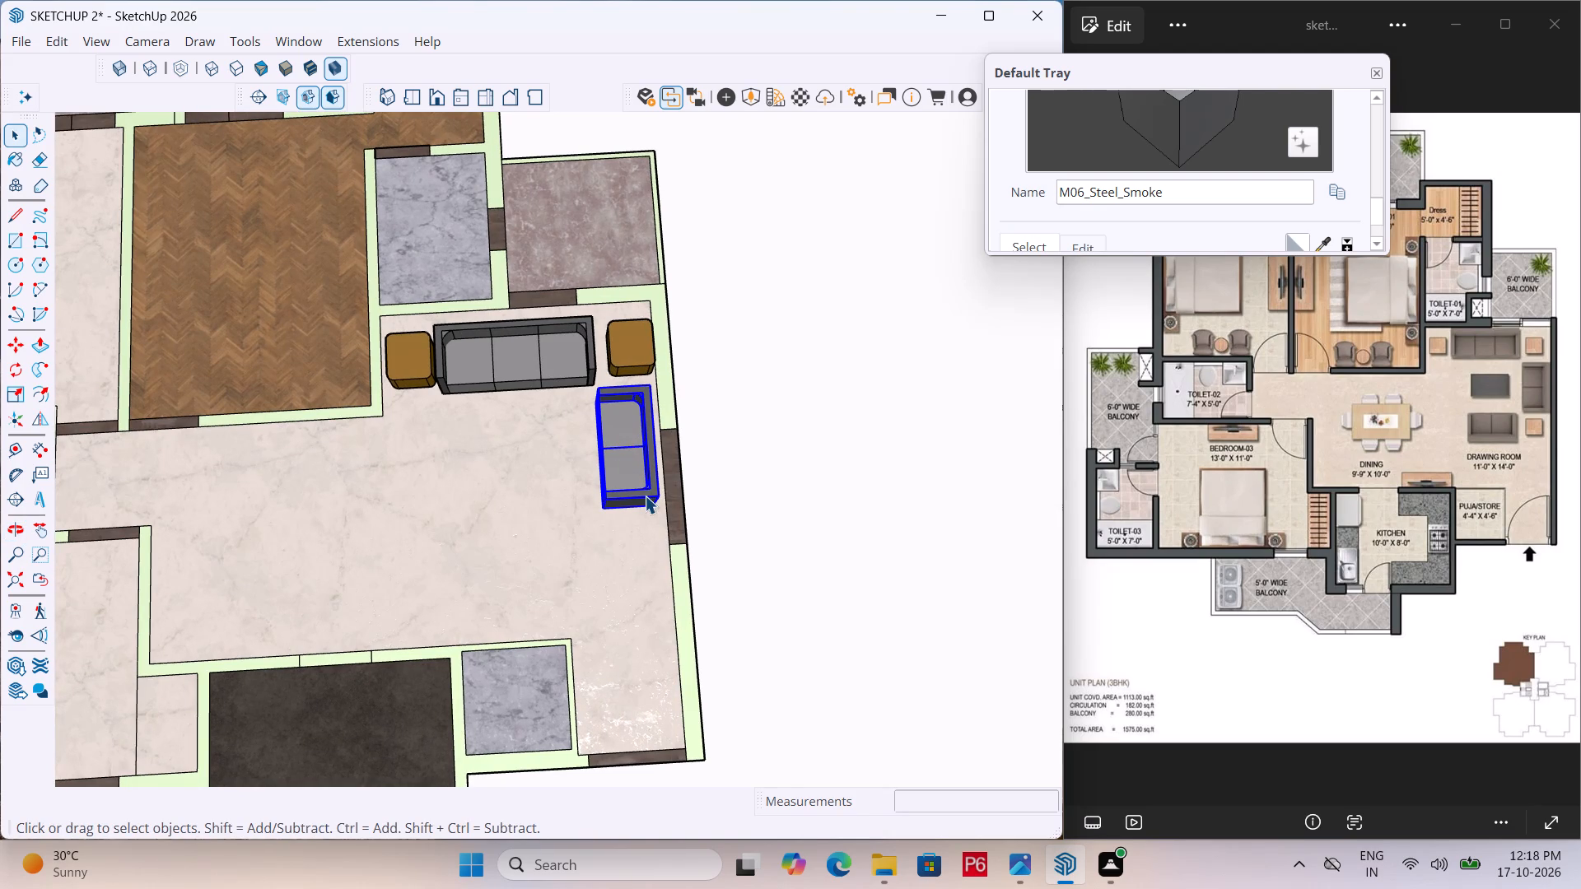
pyautogui.press('m')
pyautogui.click(645, 496)
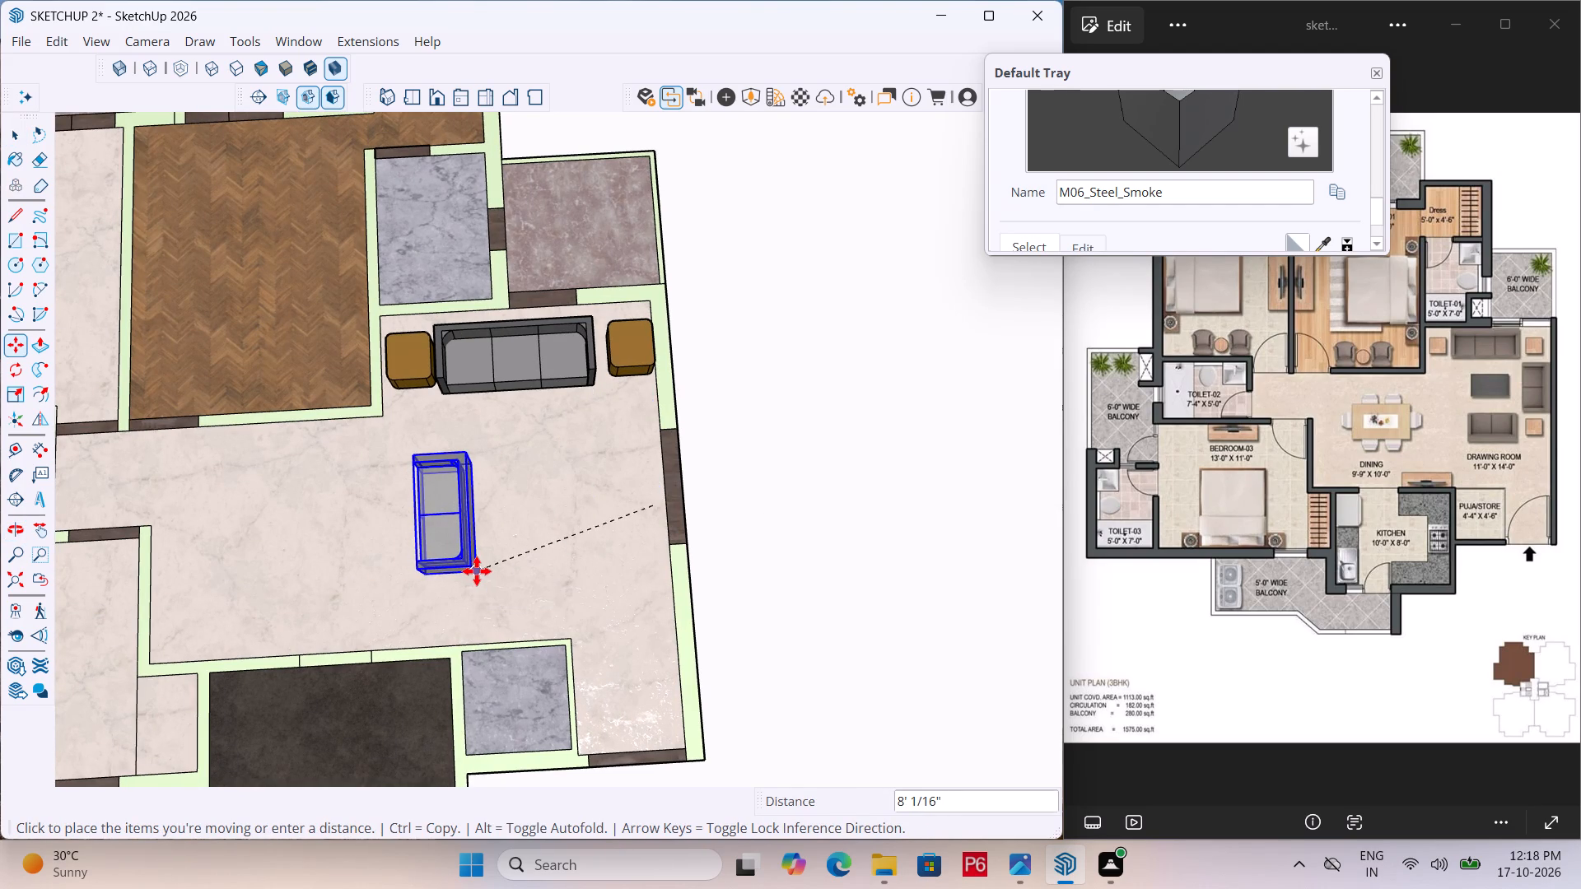
pyautogui.click(538, 612)
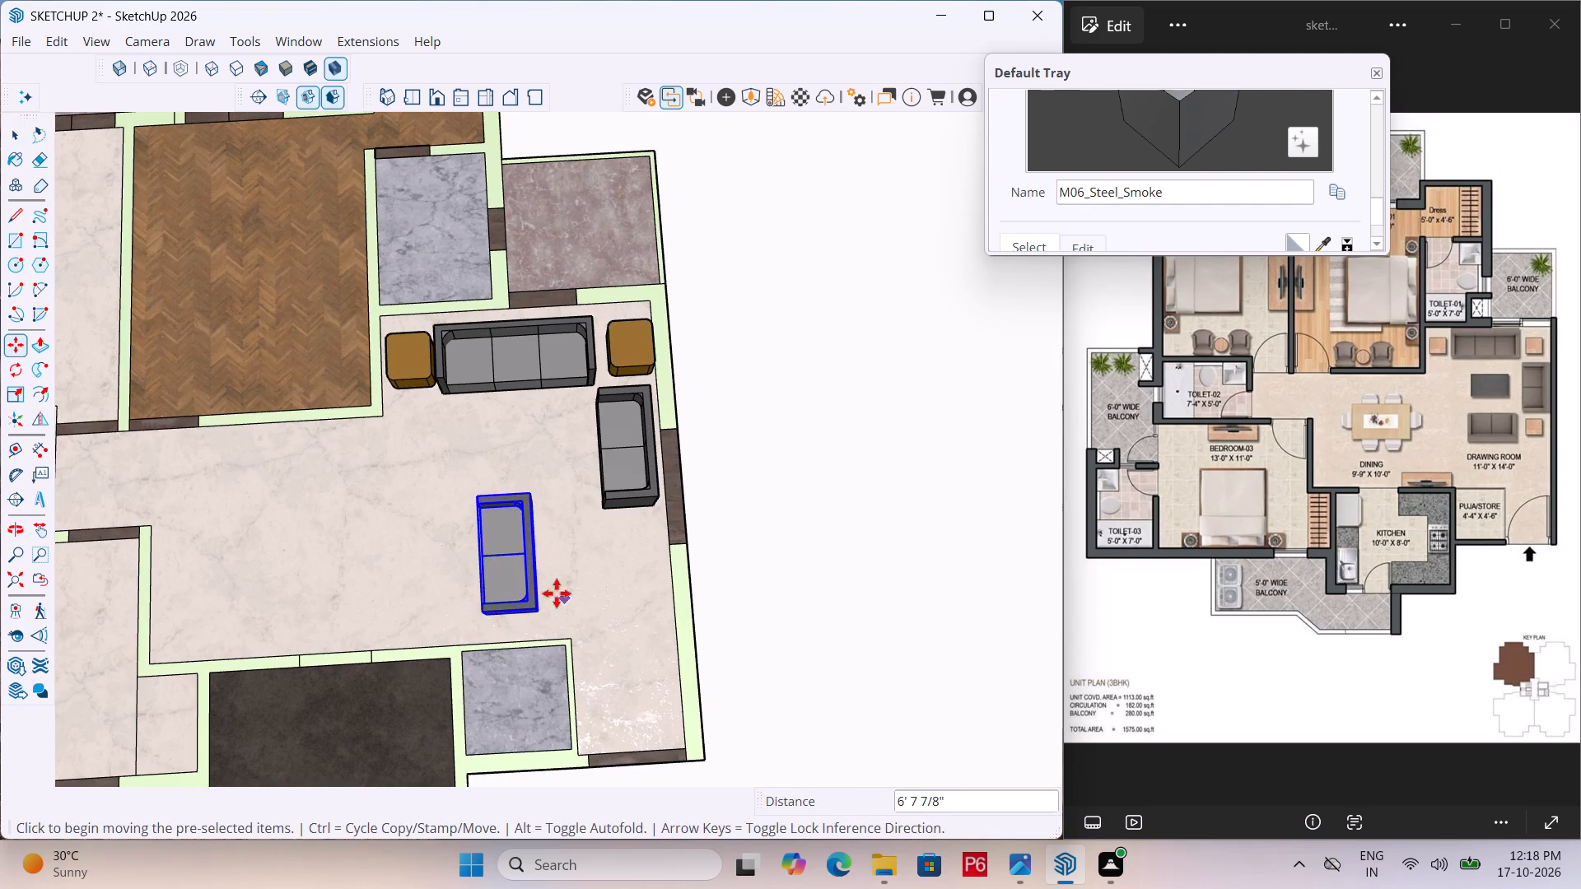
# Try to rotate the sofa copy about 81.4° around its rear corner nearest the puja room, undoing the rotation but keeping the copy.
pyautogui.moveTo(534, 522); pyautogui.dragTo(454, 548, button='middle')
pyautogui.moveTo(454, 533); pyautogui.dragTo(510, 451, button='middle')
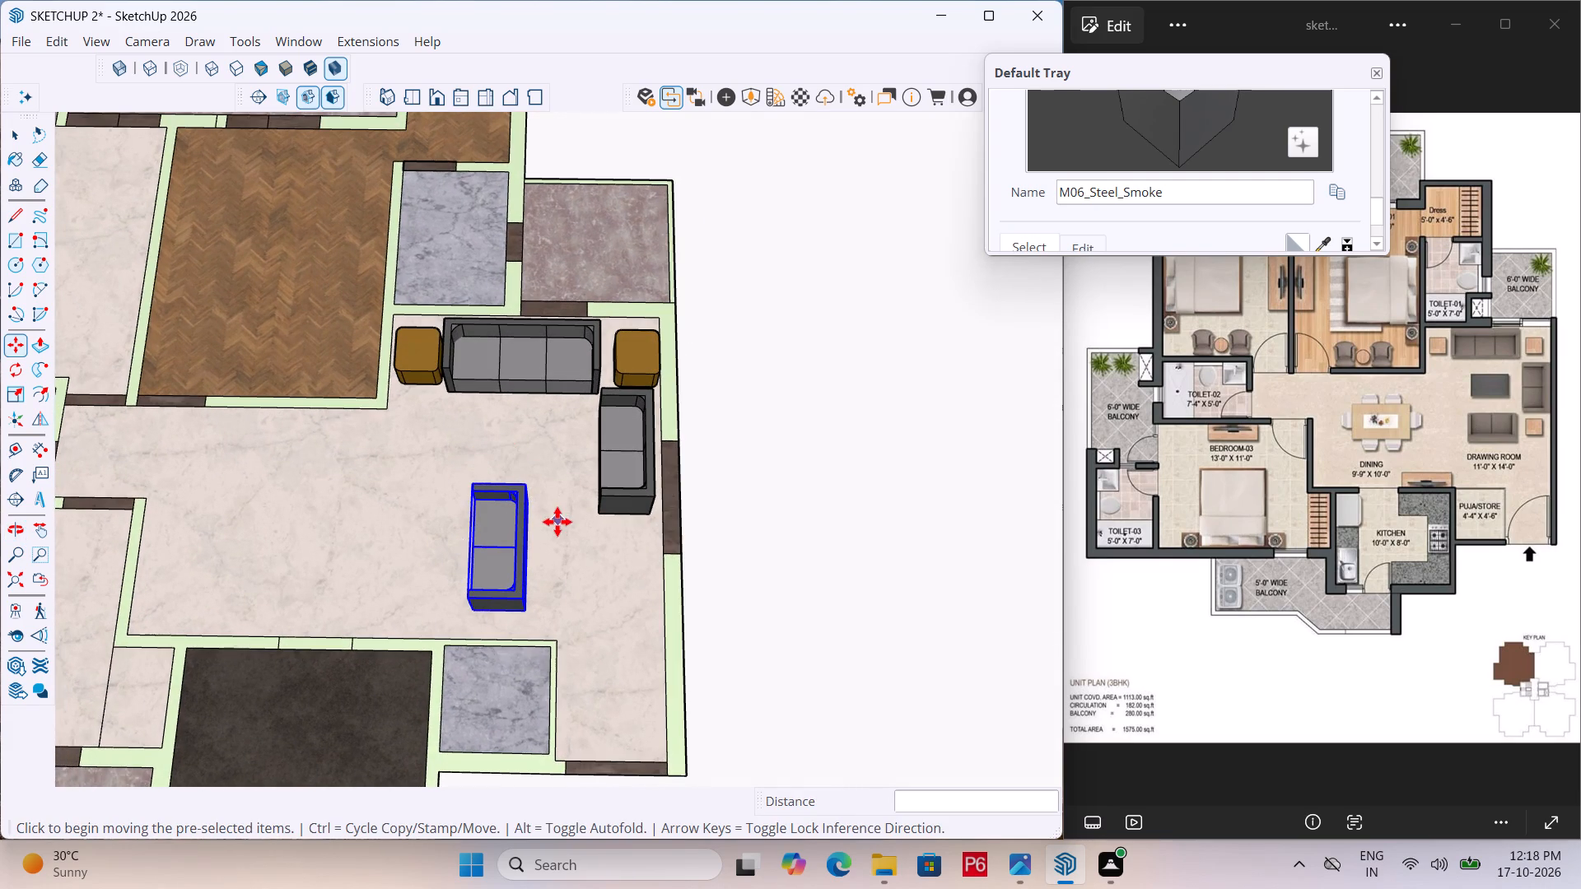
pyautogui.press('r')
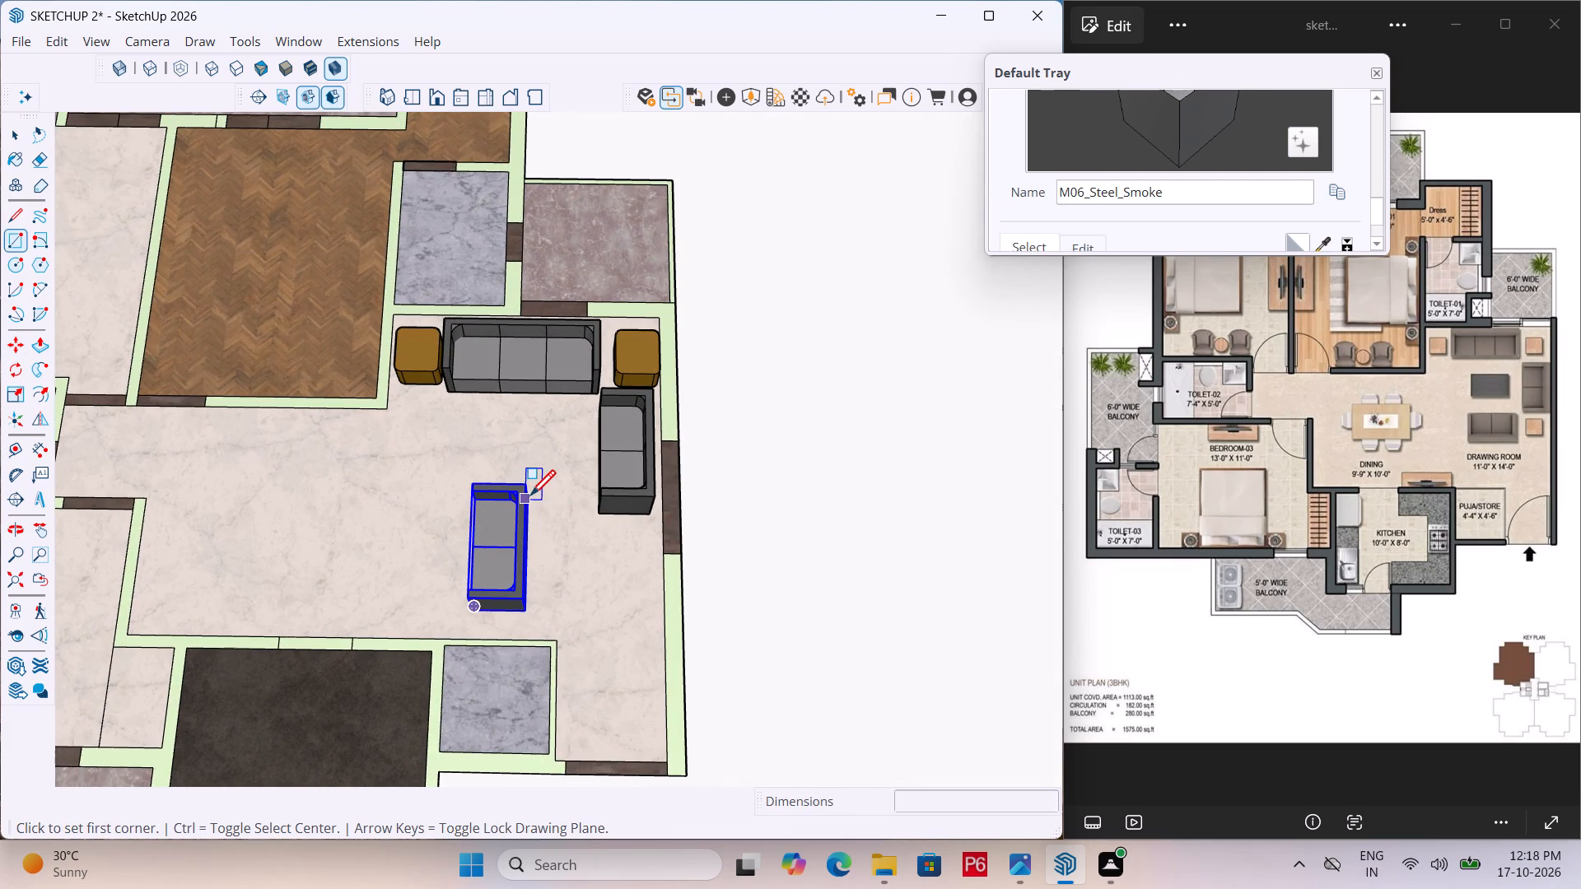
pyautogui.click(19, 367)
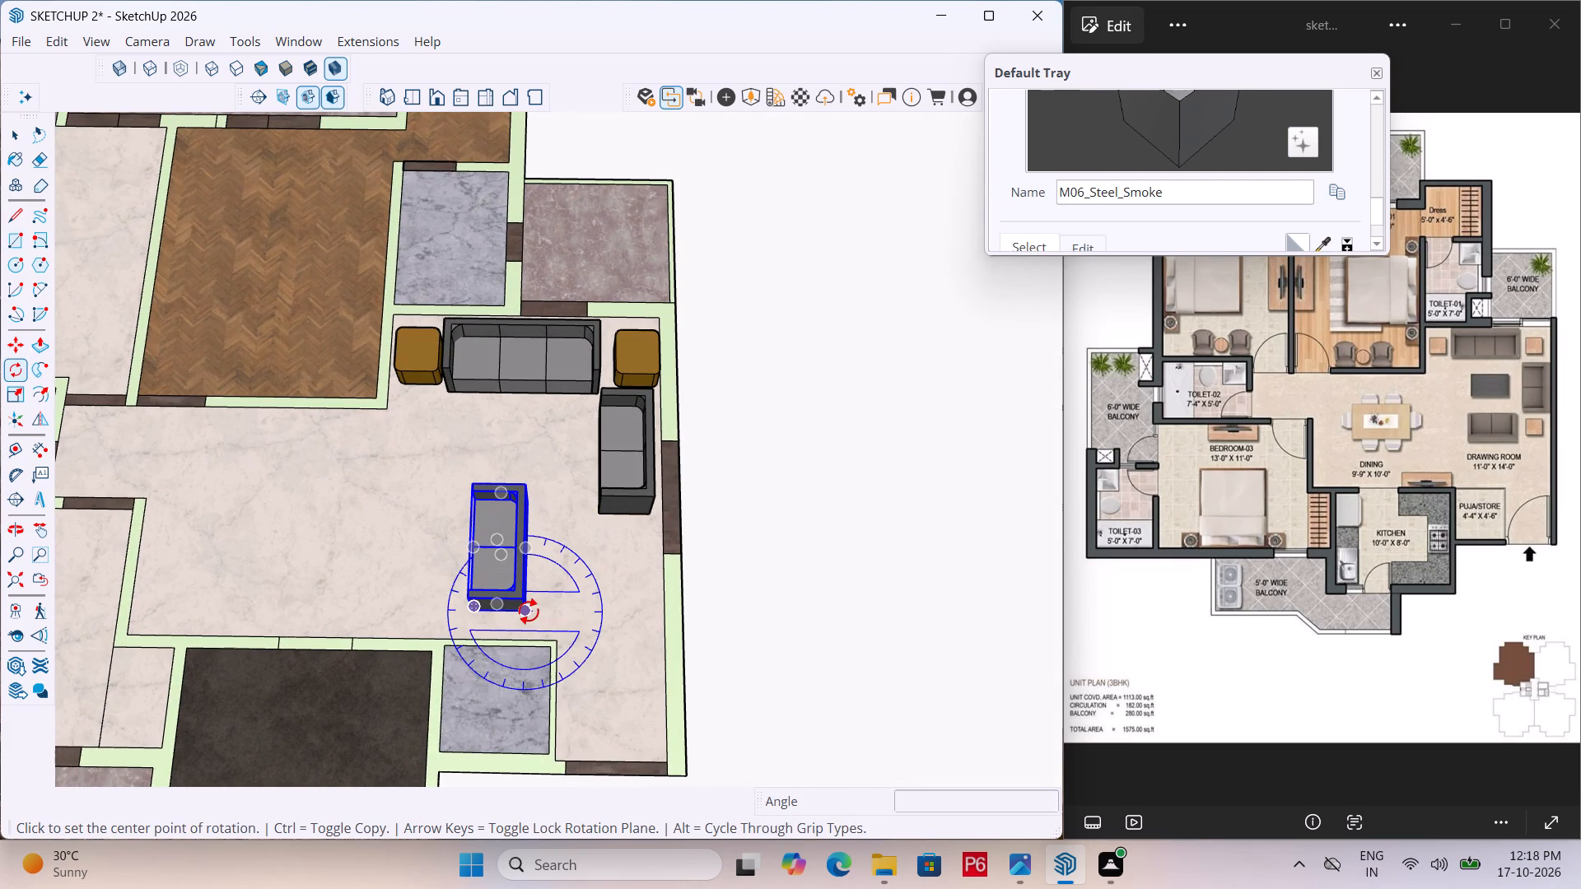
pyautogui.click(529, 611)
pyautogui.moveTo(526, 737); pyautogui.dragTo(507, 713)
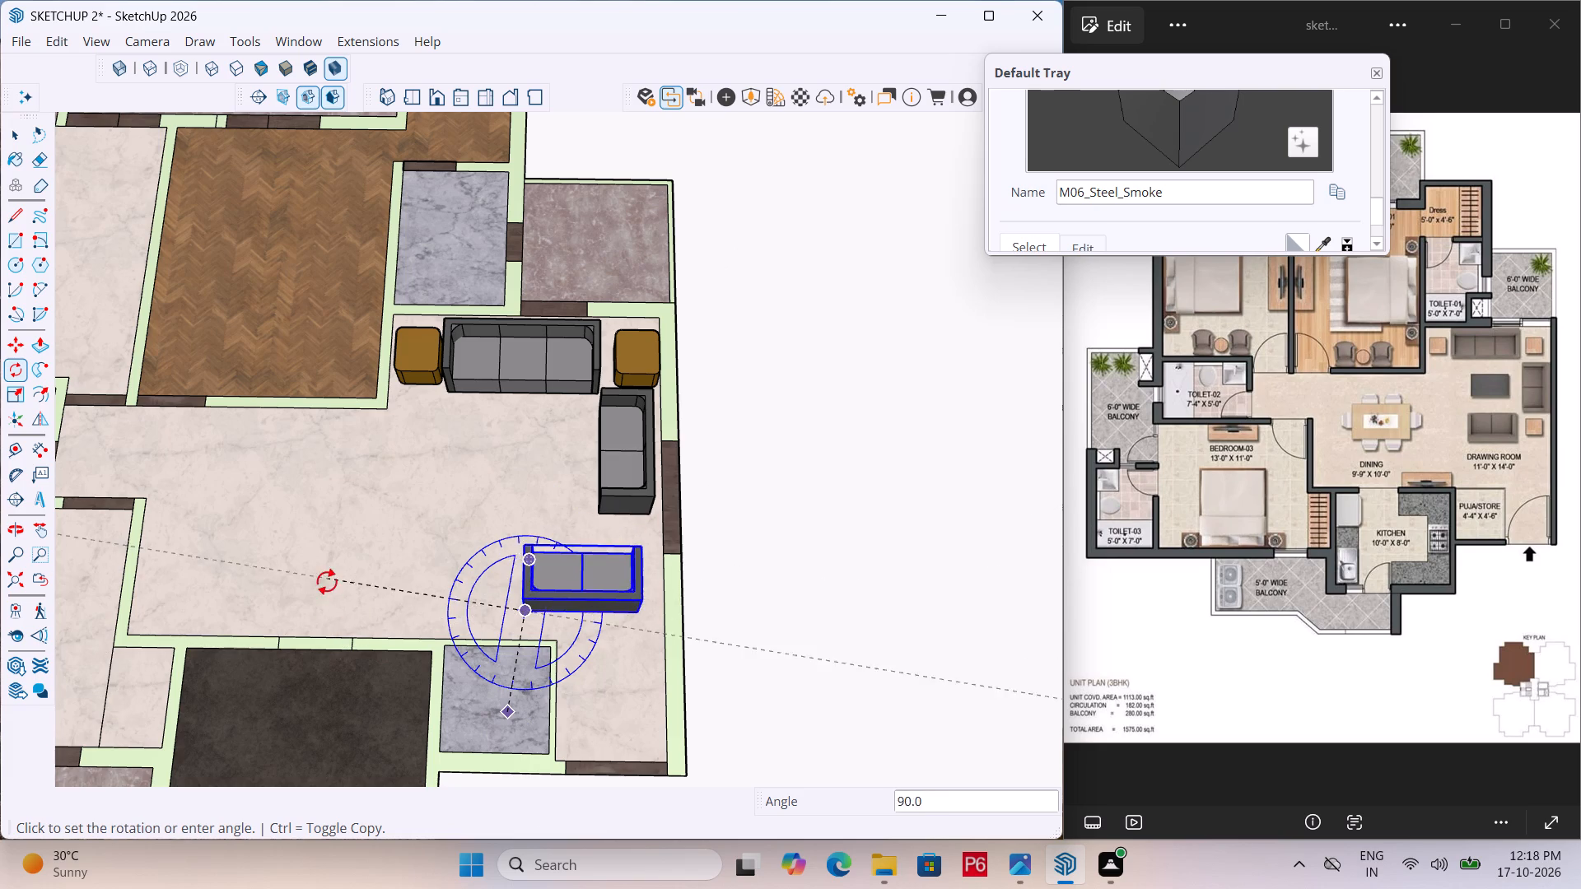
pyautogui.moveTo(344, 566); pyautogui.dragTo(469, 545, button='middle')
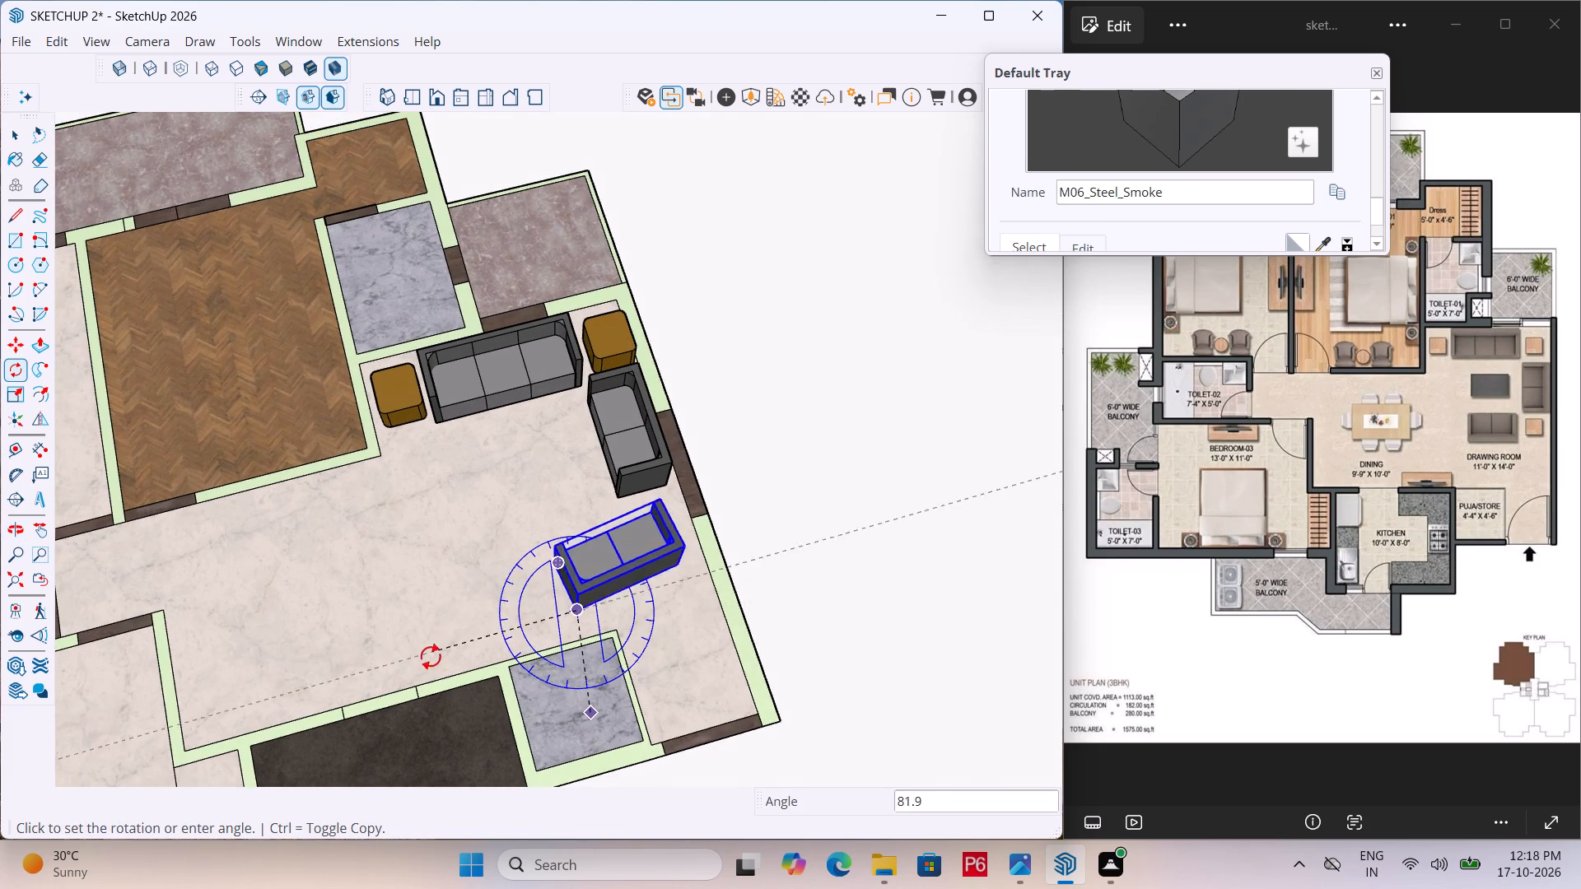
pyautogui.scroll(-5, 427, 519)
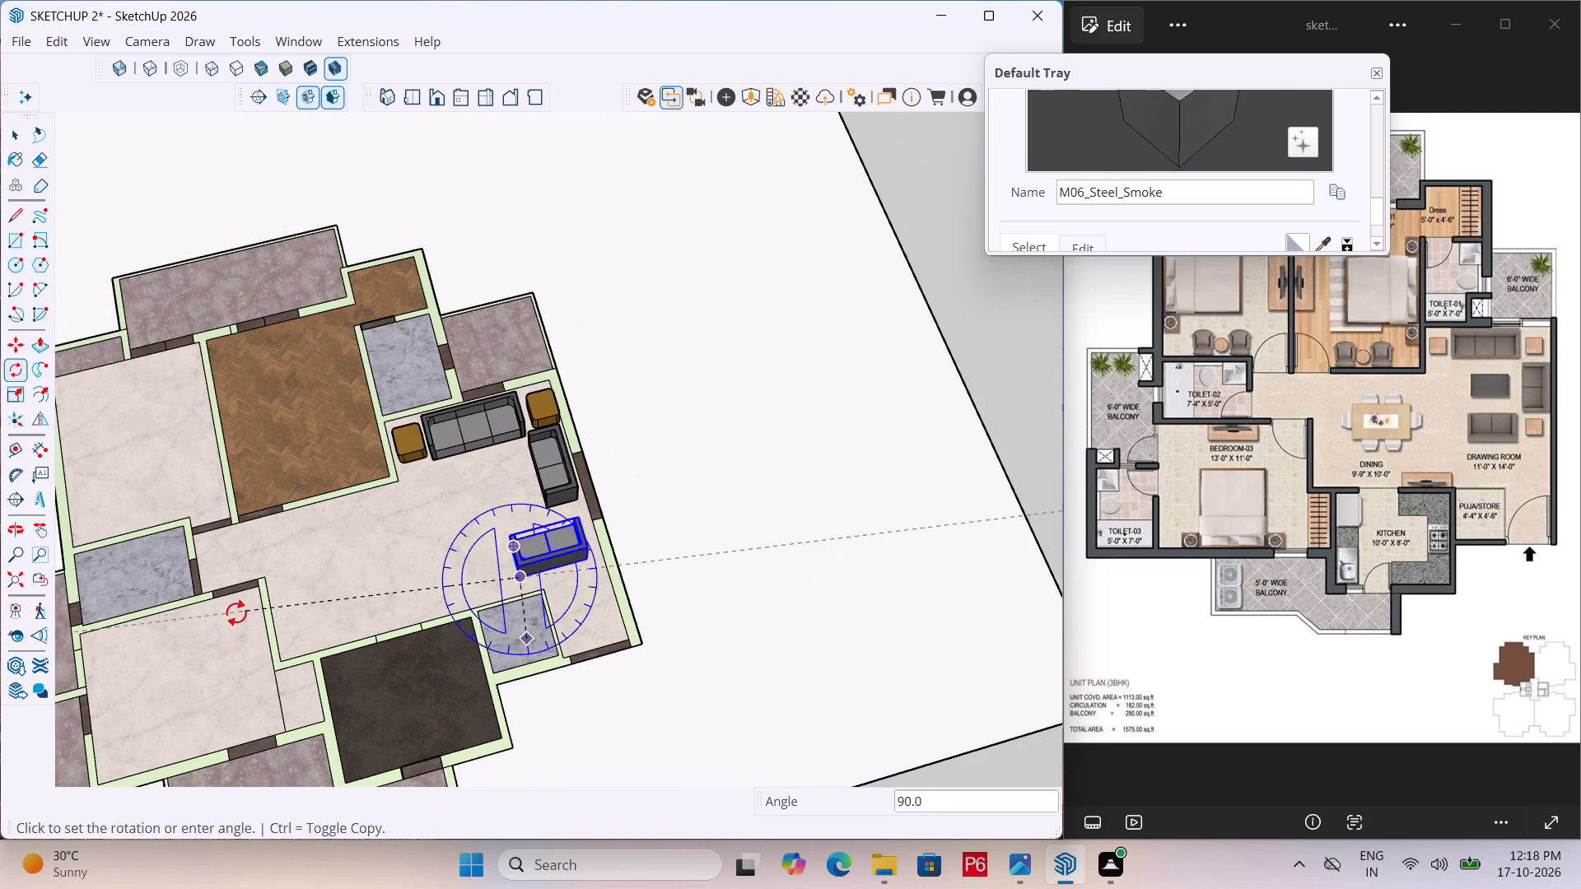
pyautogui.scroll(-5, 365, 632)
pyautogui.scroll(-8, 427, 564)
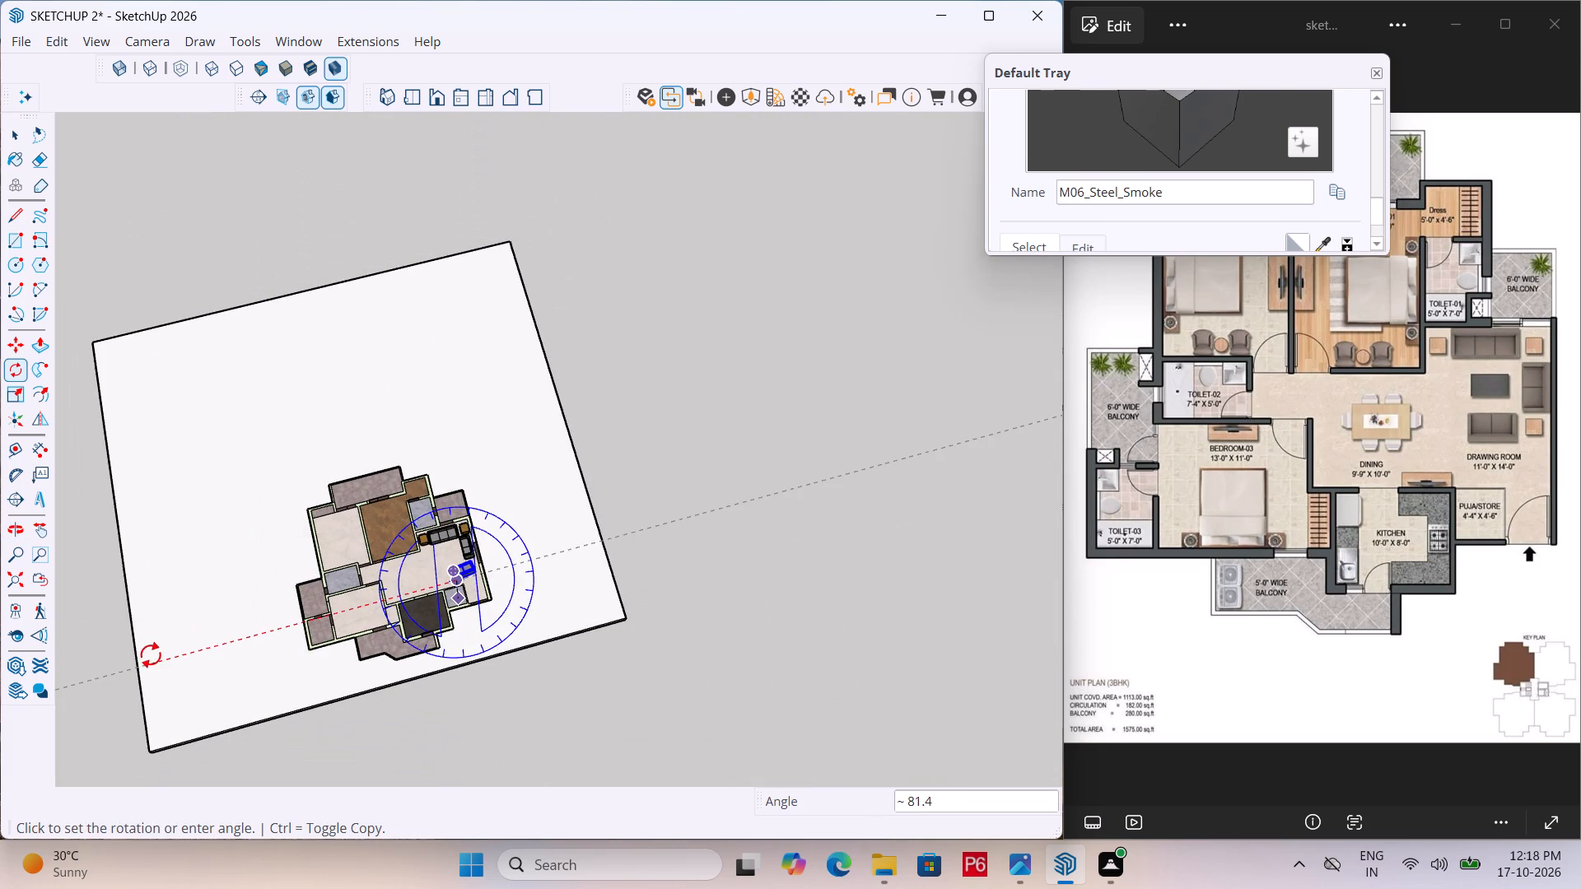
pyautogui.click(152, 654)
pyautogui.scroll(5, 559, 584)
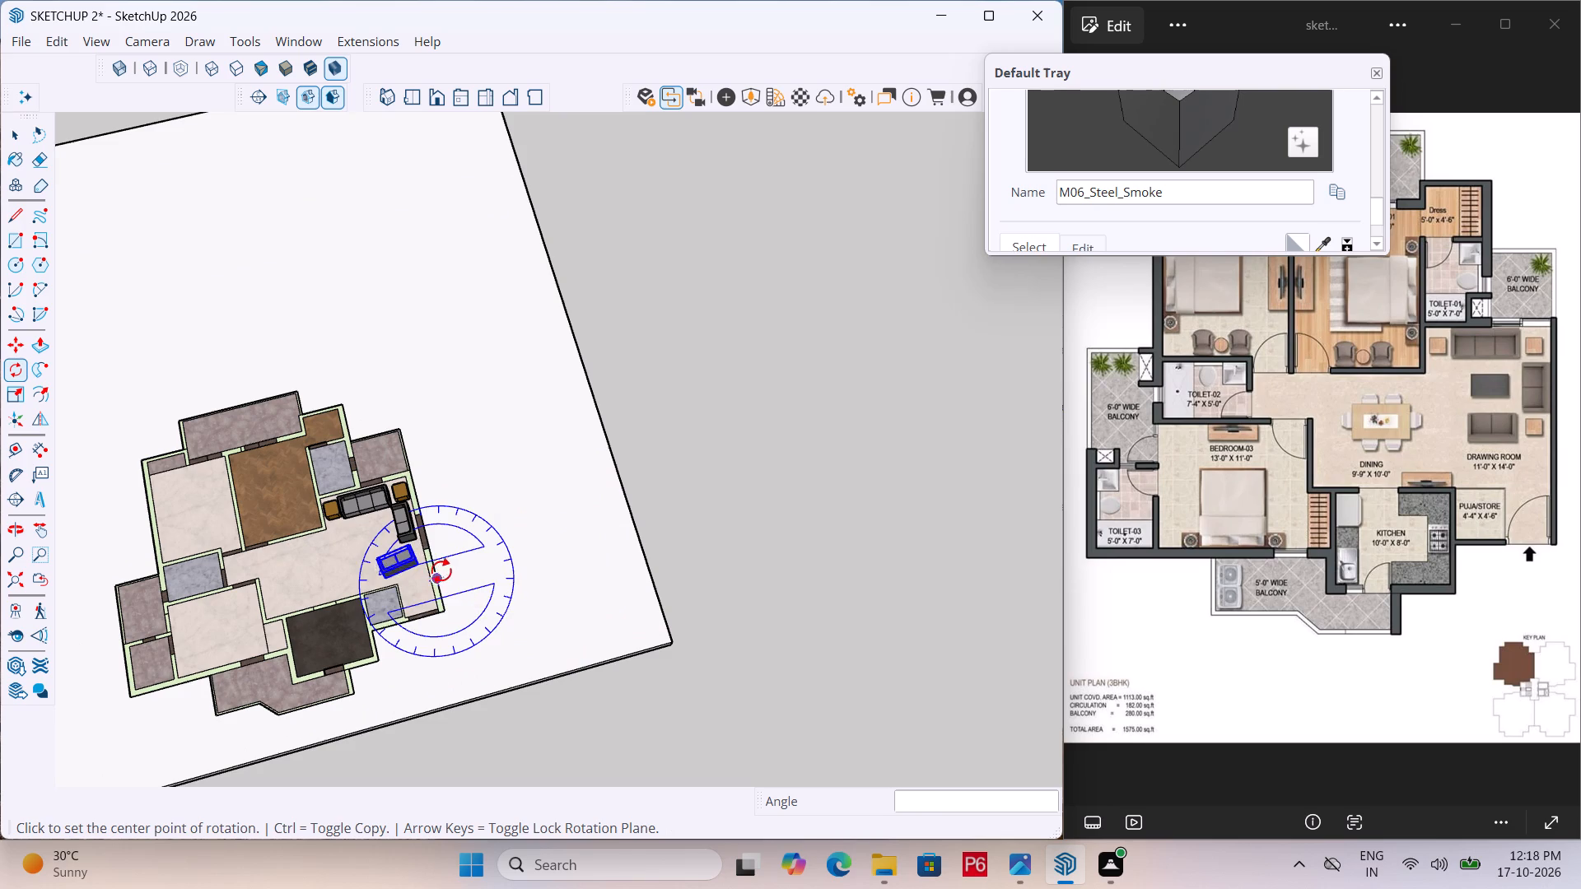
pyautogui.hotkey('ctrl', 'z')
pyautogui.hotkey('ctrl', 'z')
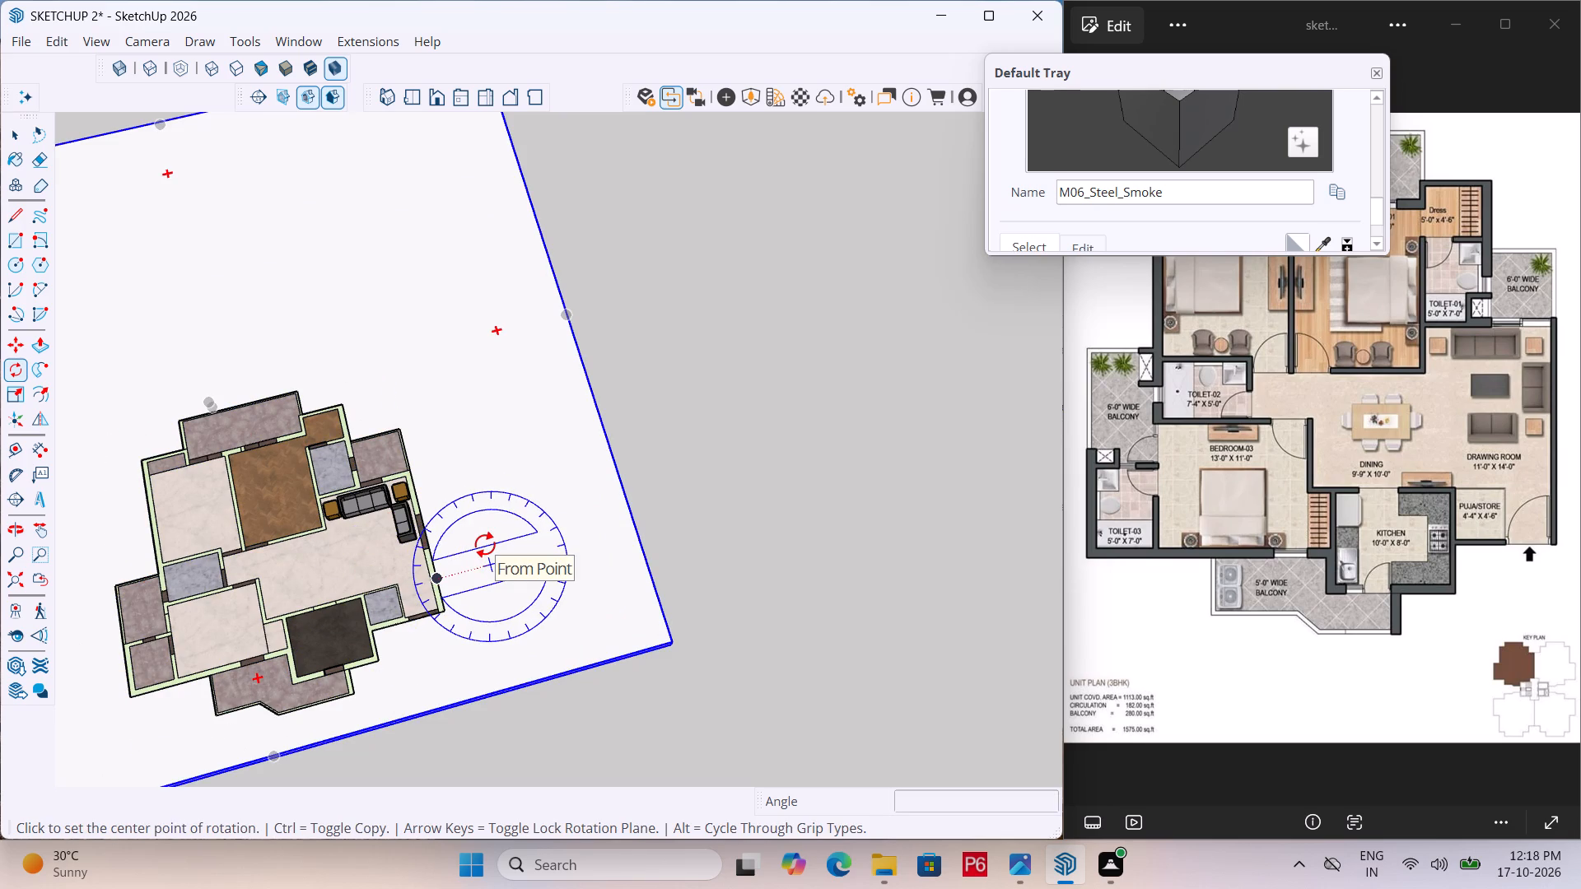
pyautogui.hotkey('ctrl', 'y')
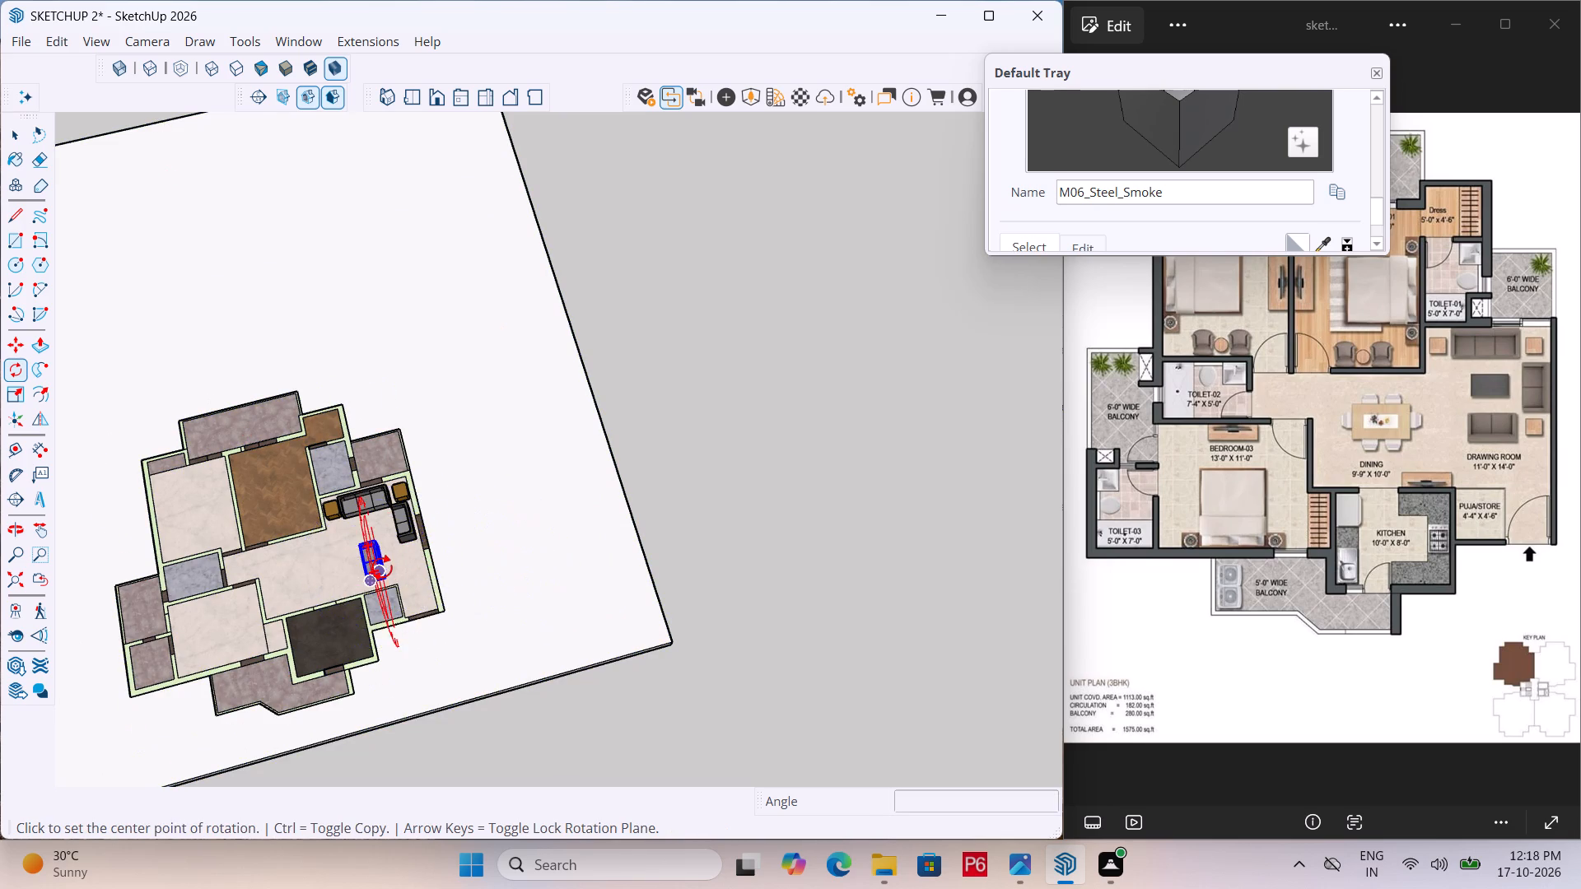
# Rotate the copied two-seater sofa 90° around its rear corner nearest the puja room so it faces the three-seater sofa.
pyautogui.scroll(9, 383, 567)
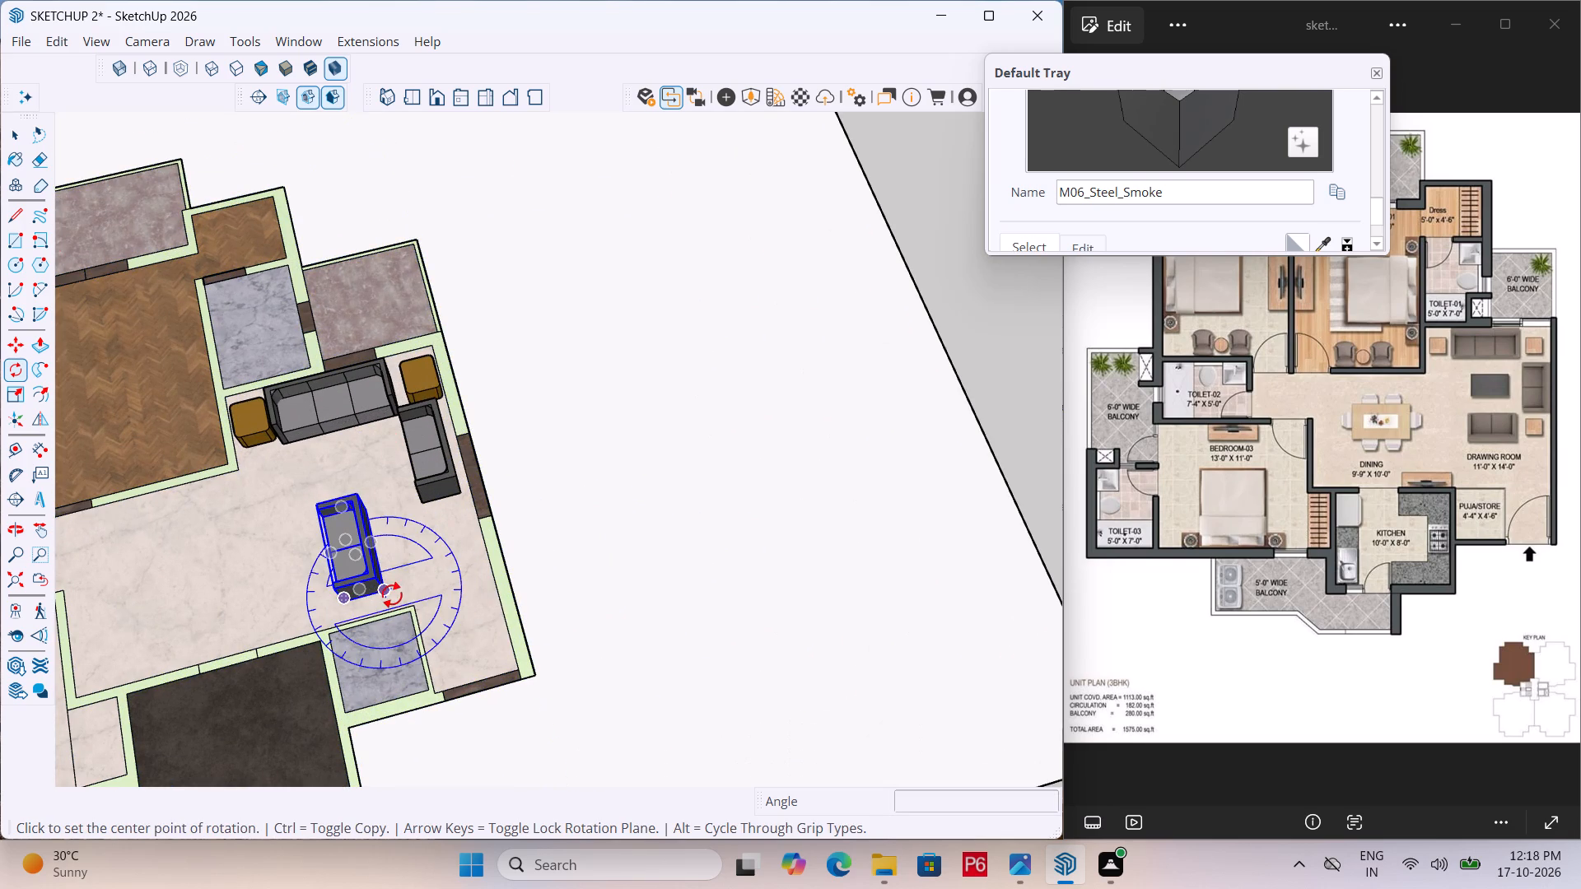
pyautogui.click(392, 594)
pyautogui.click(483, 568)
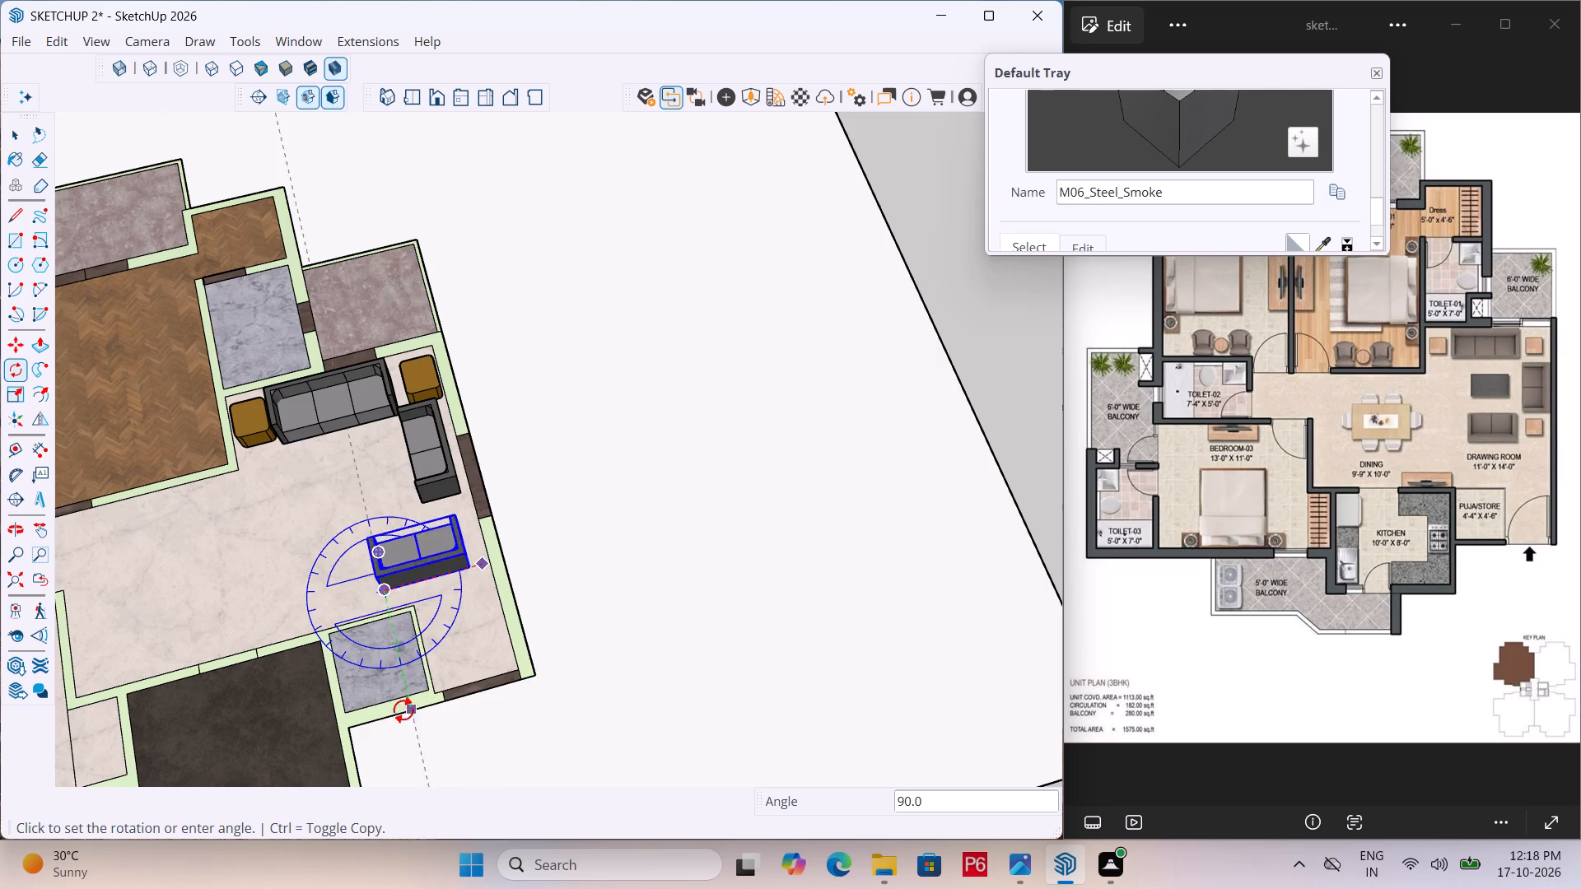
pyautogui.click(422, 767)
pyautogui.press('space')
pyautogui.click(443, 549)
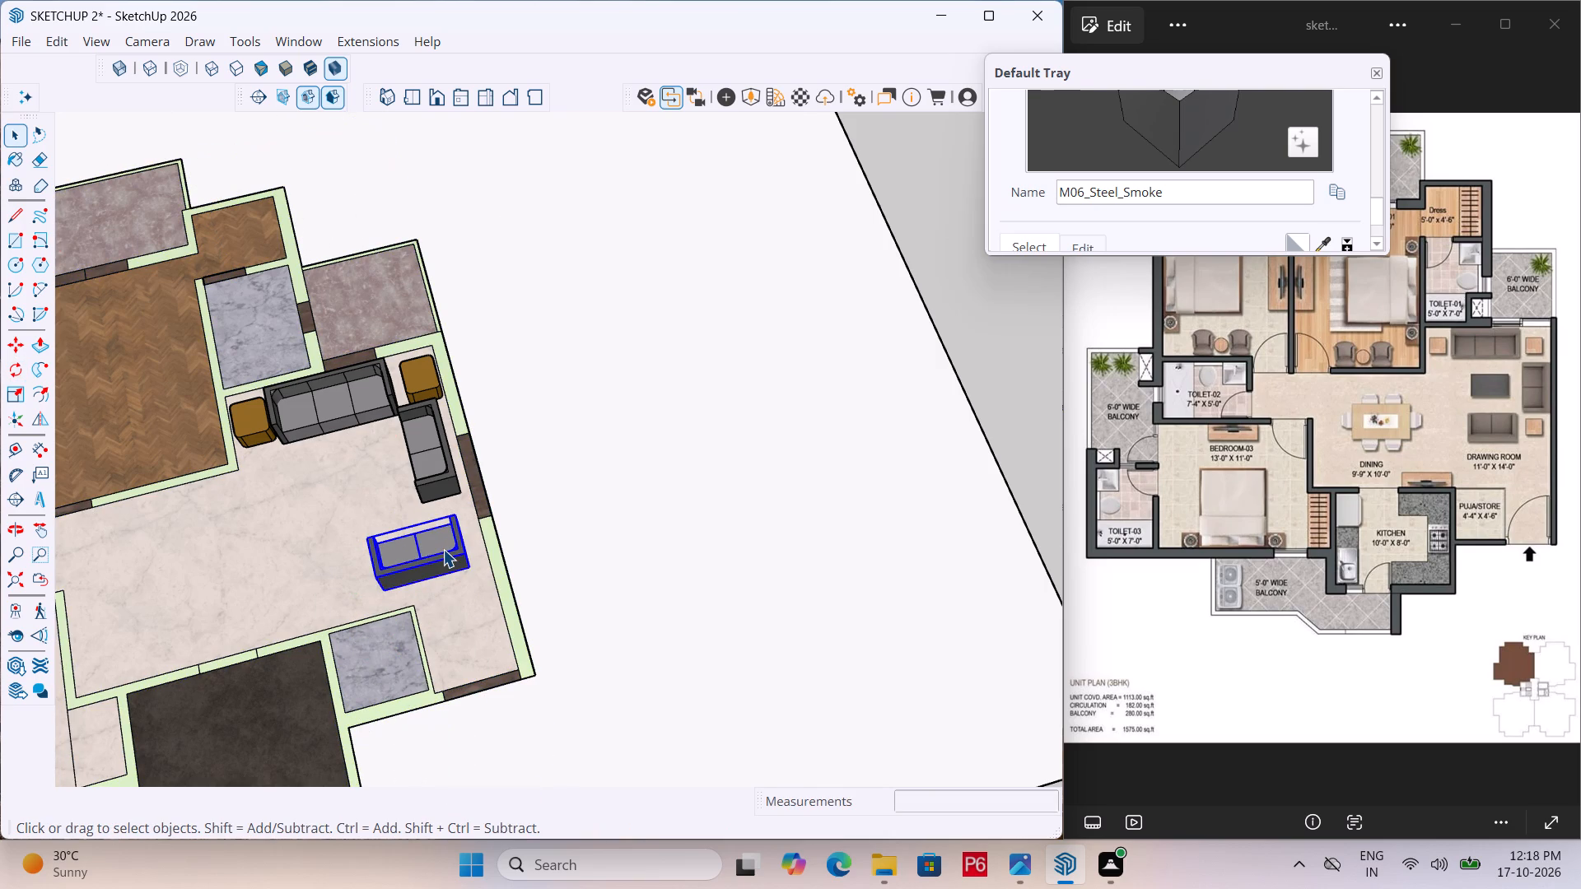
pyautogui.scroll(4, 271, 575)
pyautogui.moveTo(276, 574); pyautogui.dragTo(408, 569, button='middle')
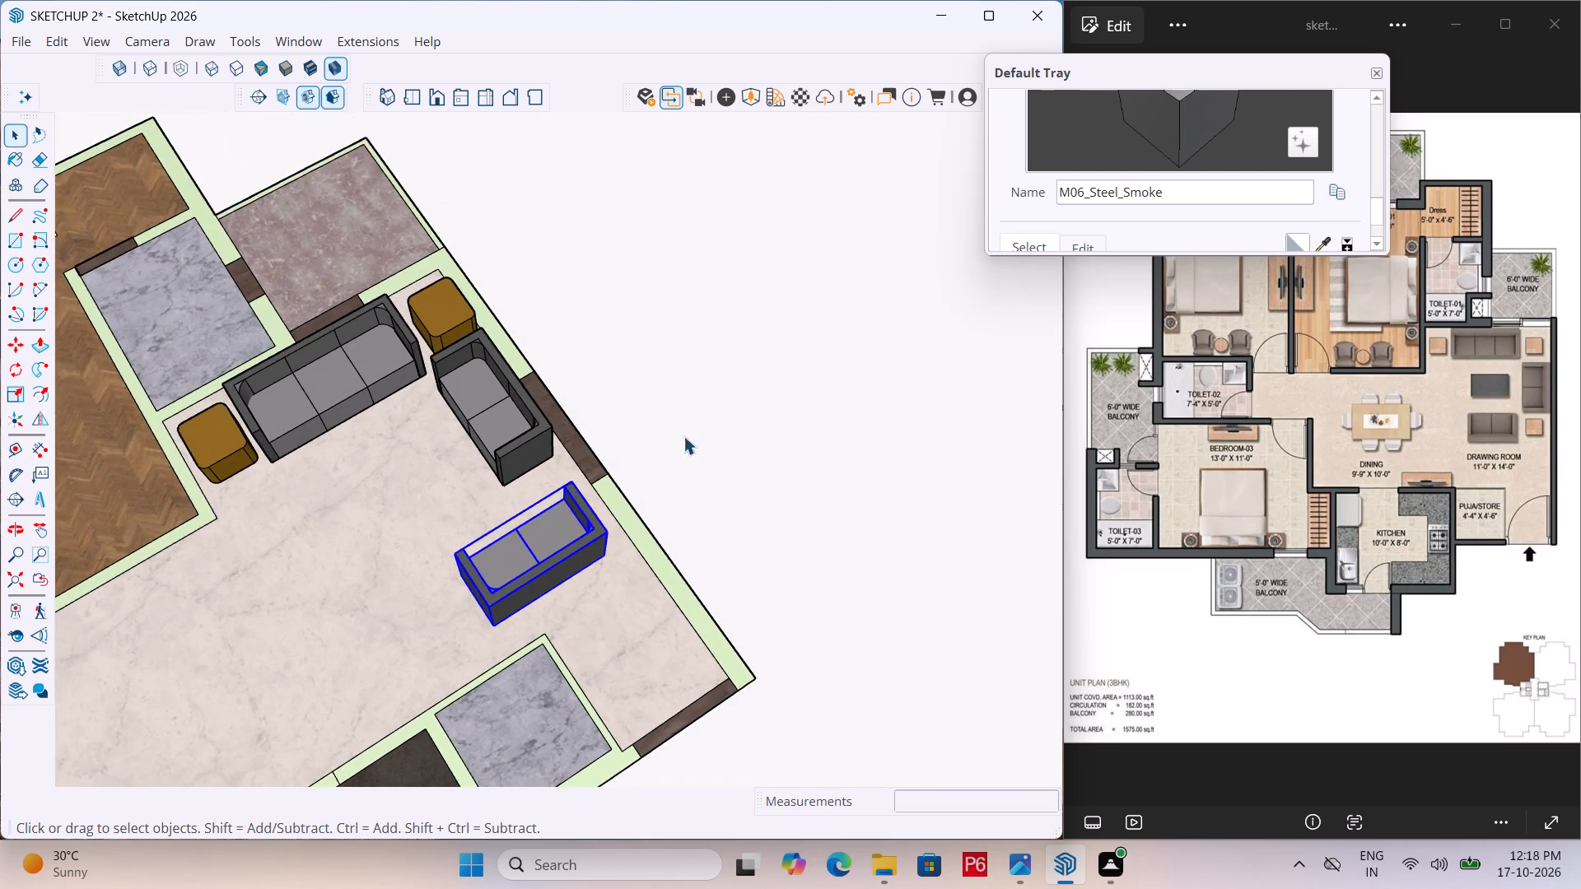
# Move the rotated two-seater sofa about 3' 9" away from the outer wall, so it sits opposite the three-seater sofa.
pyautogui.scroll(-5, 716, 428)
pyautogui.scroll(-4, 849, 403)
pyautogui.scroll(14, 634, 504)
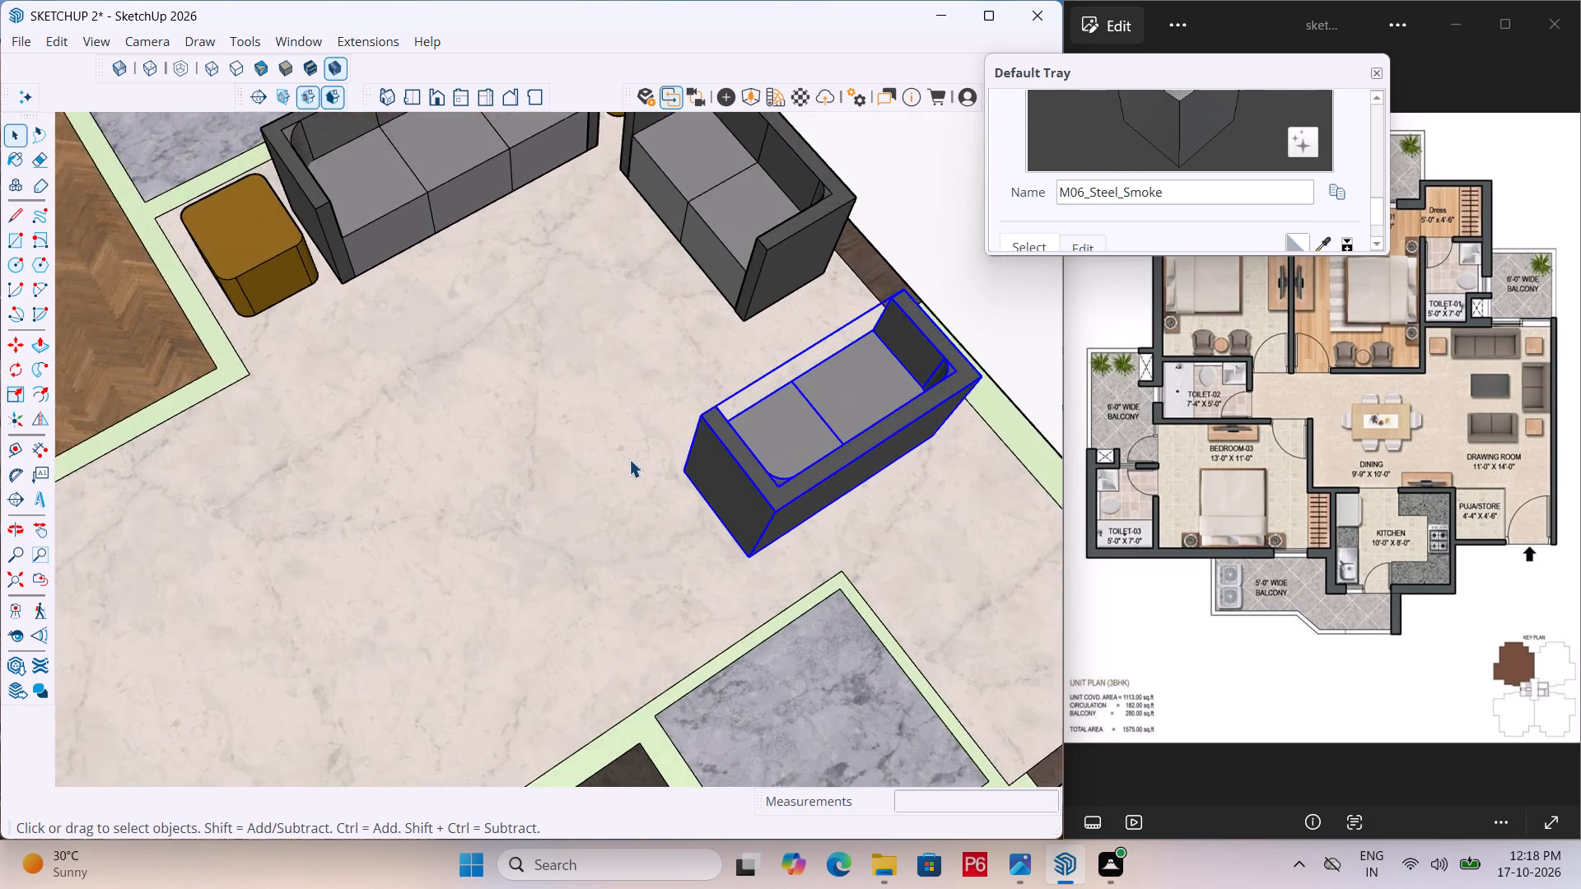
pyautogui.scroll(7, 629, 459)
pyautogui.press('m')
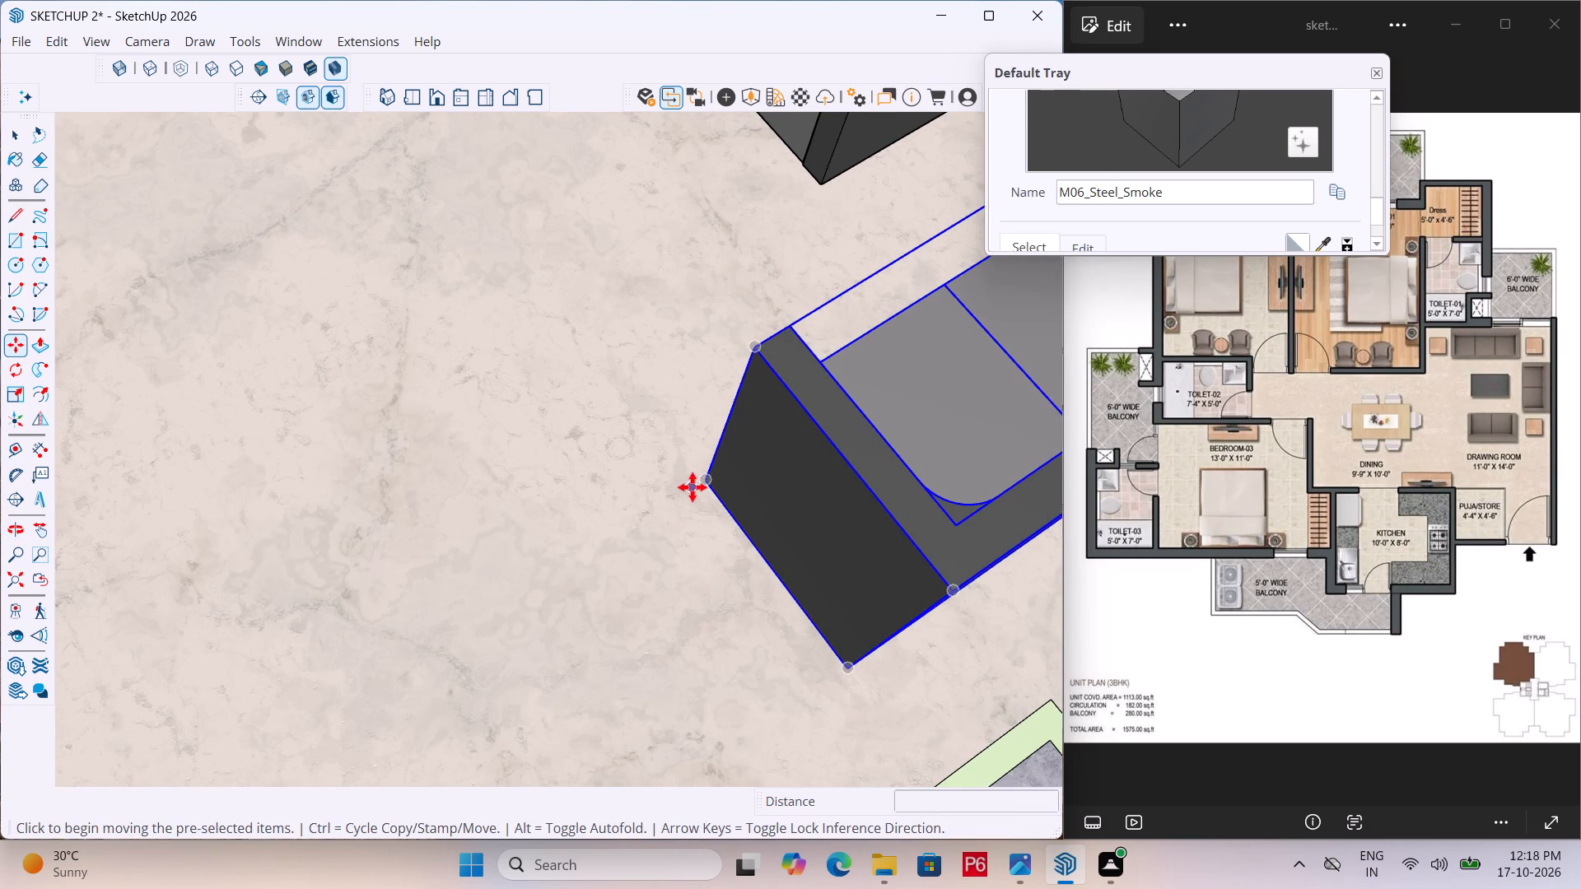
pyautogui.click(701, 482)
pyautogui.scroll(-5, 428, 562)
pyautogui.scroll(-4, 570, 443)
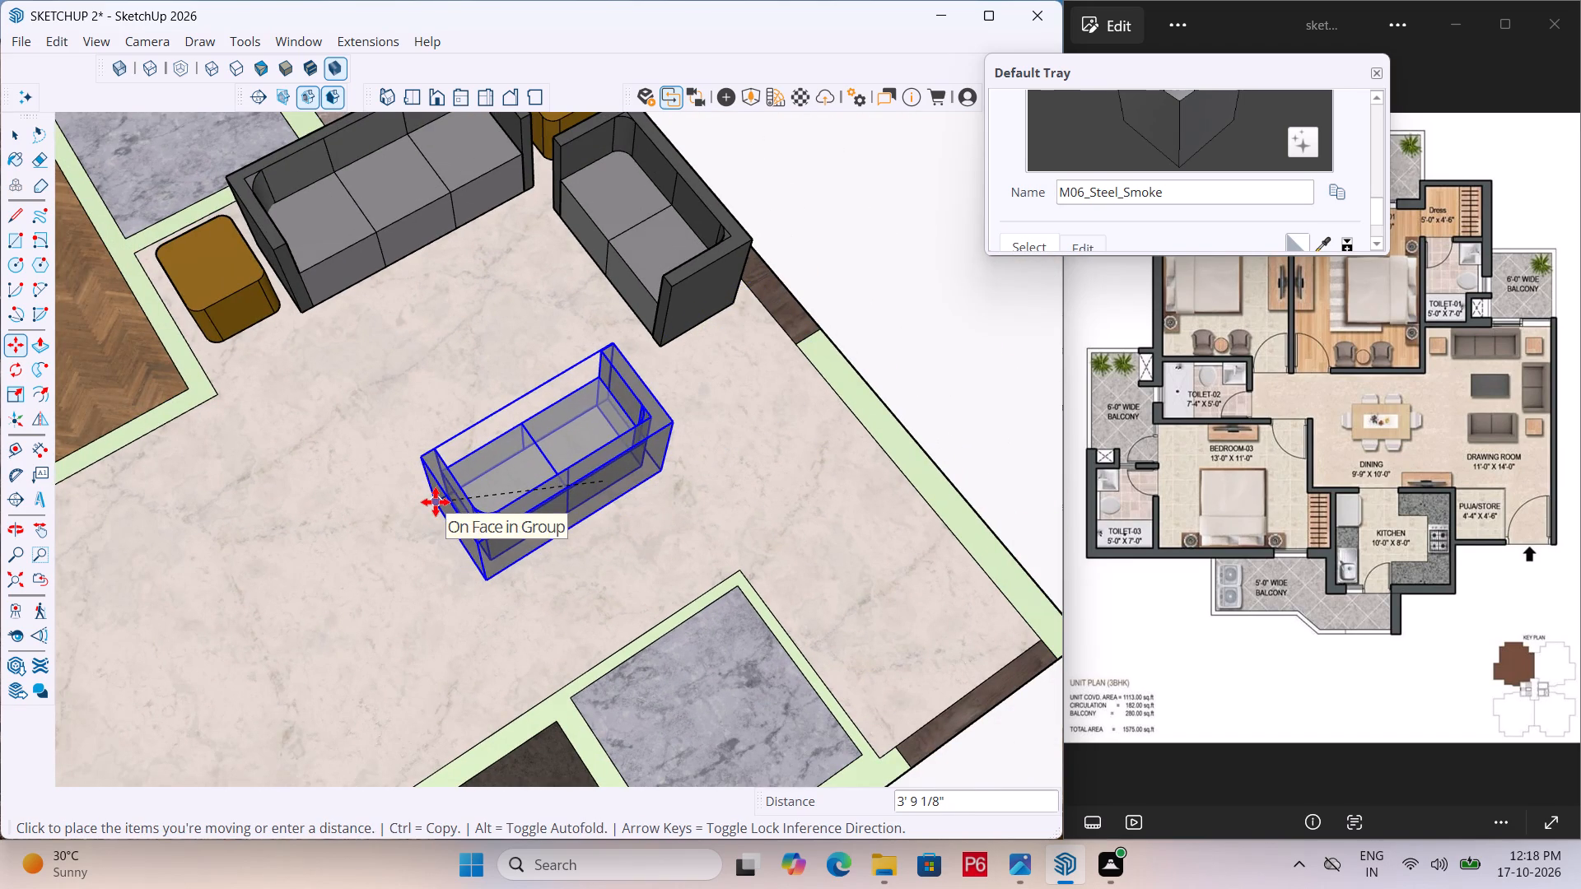
pyautogui.click(436, 502)
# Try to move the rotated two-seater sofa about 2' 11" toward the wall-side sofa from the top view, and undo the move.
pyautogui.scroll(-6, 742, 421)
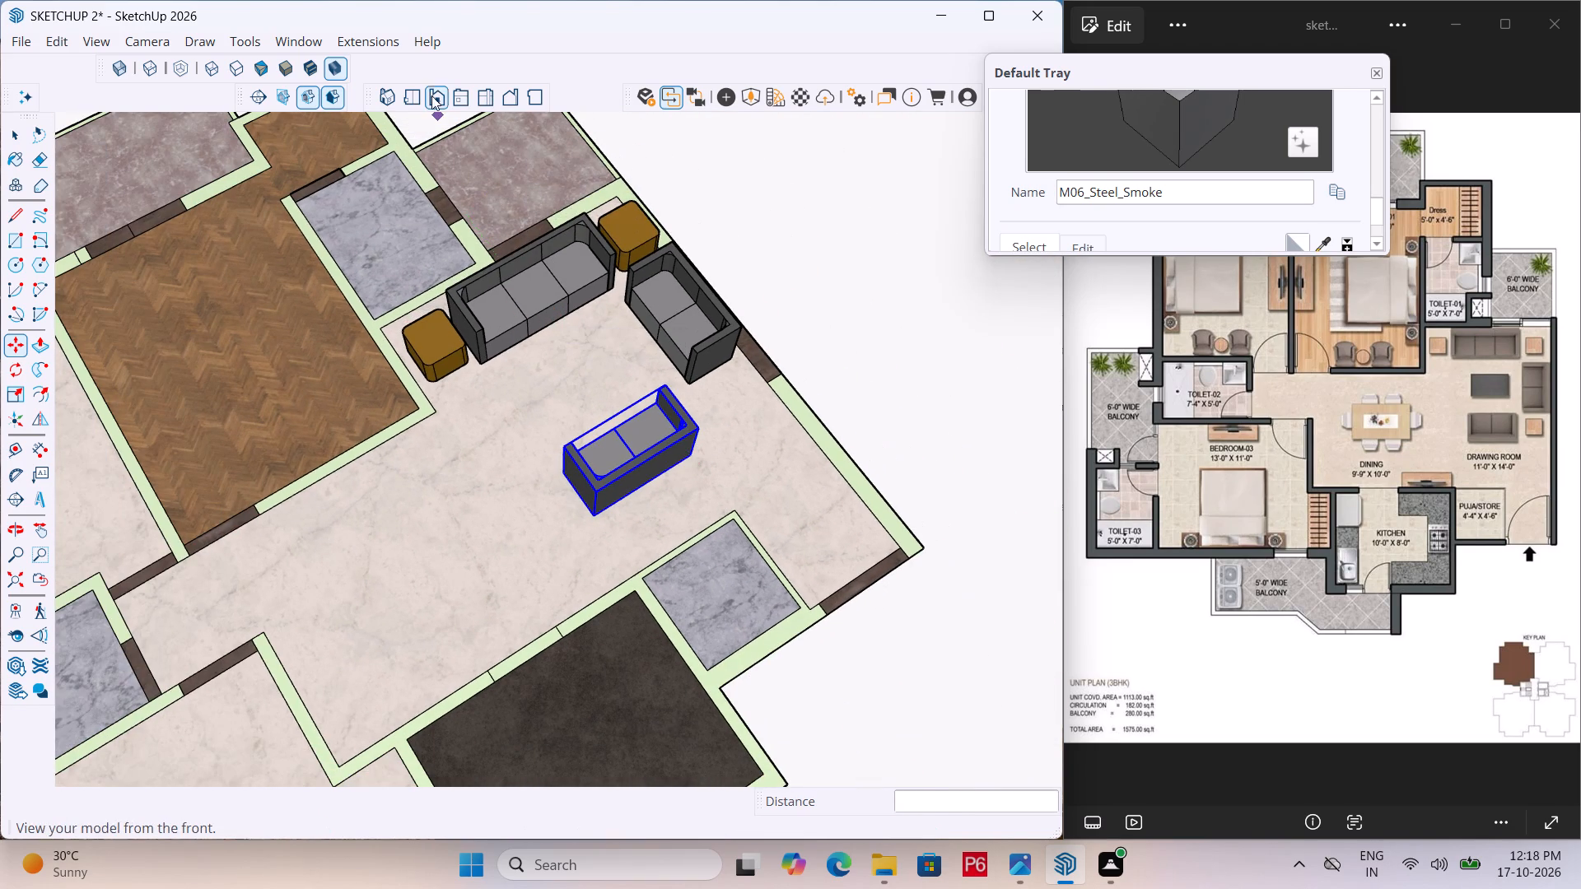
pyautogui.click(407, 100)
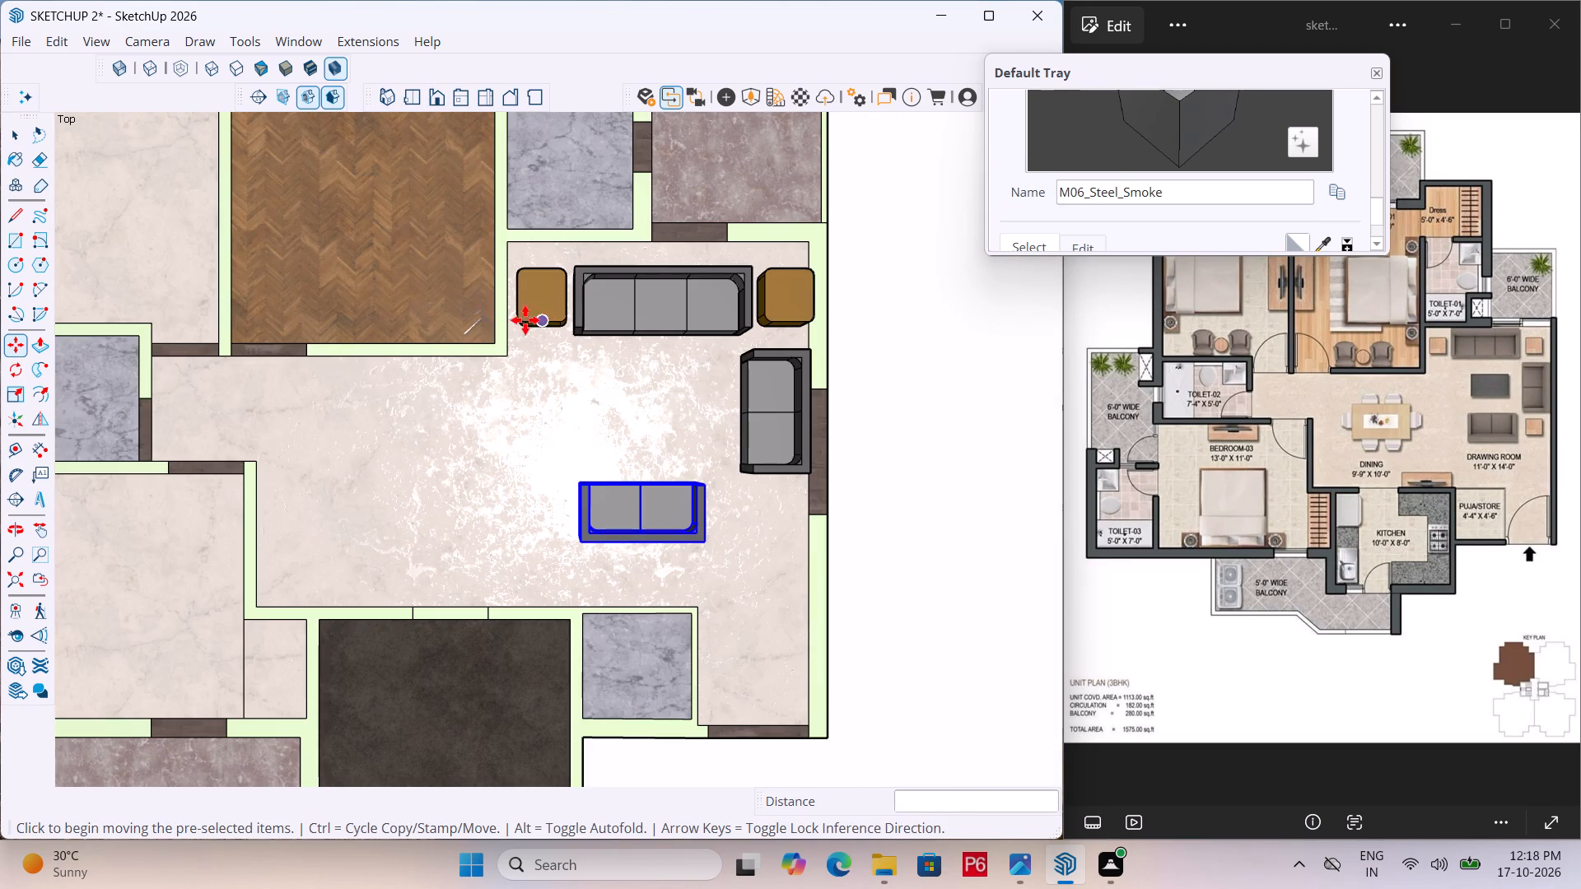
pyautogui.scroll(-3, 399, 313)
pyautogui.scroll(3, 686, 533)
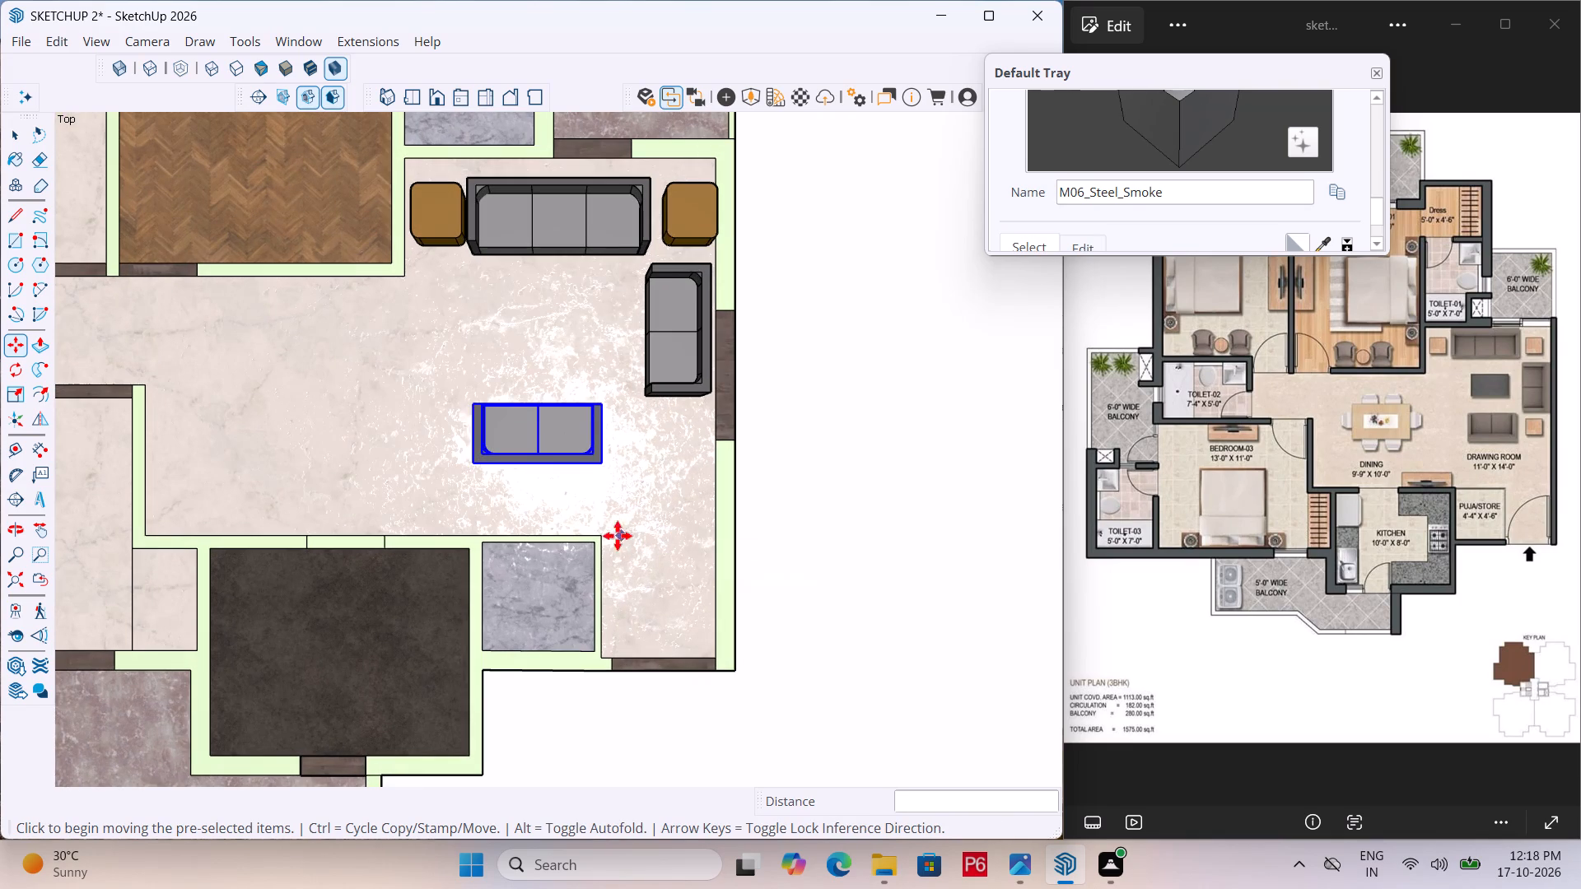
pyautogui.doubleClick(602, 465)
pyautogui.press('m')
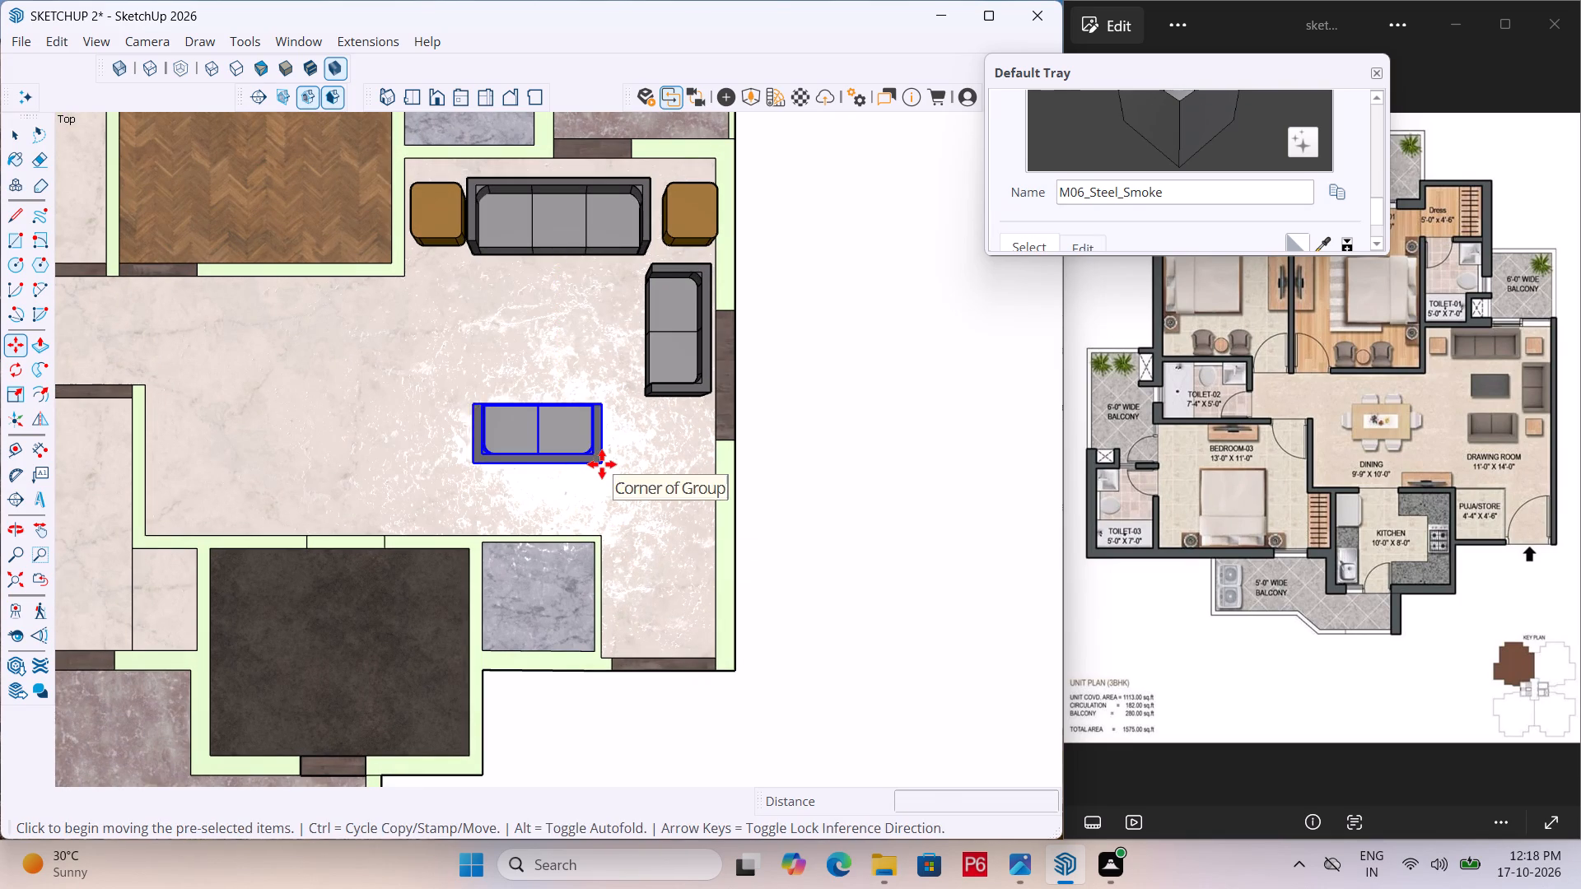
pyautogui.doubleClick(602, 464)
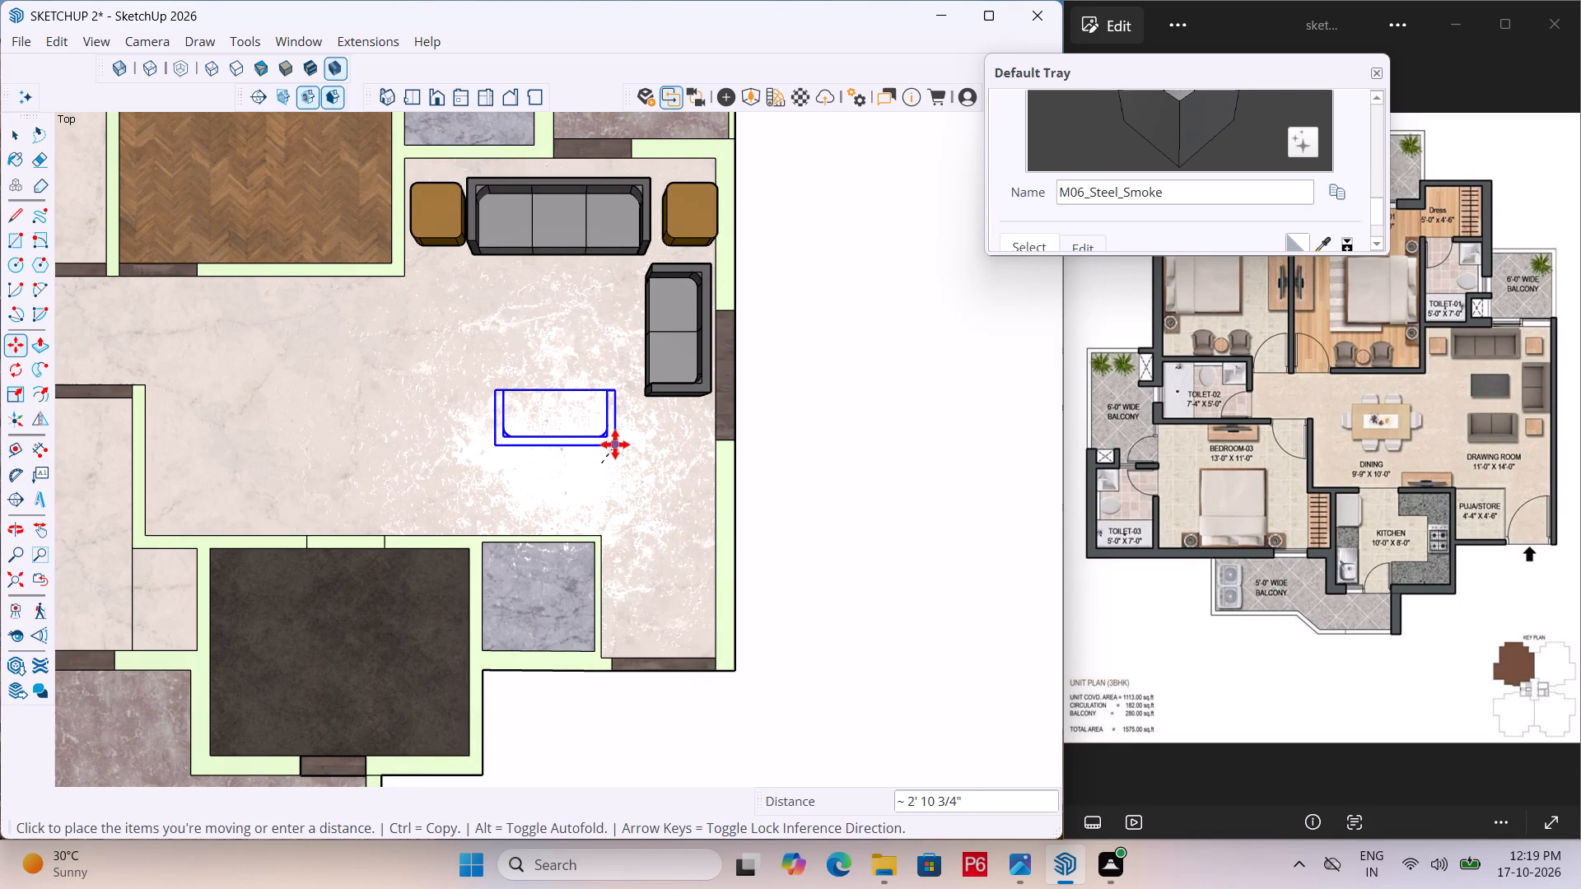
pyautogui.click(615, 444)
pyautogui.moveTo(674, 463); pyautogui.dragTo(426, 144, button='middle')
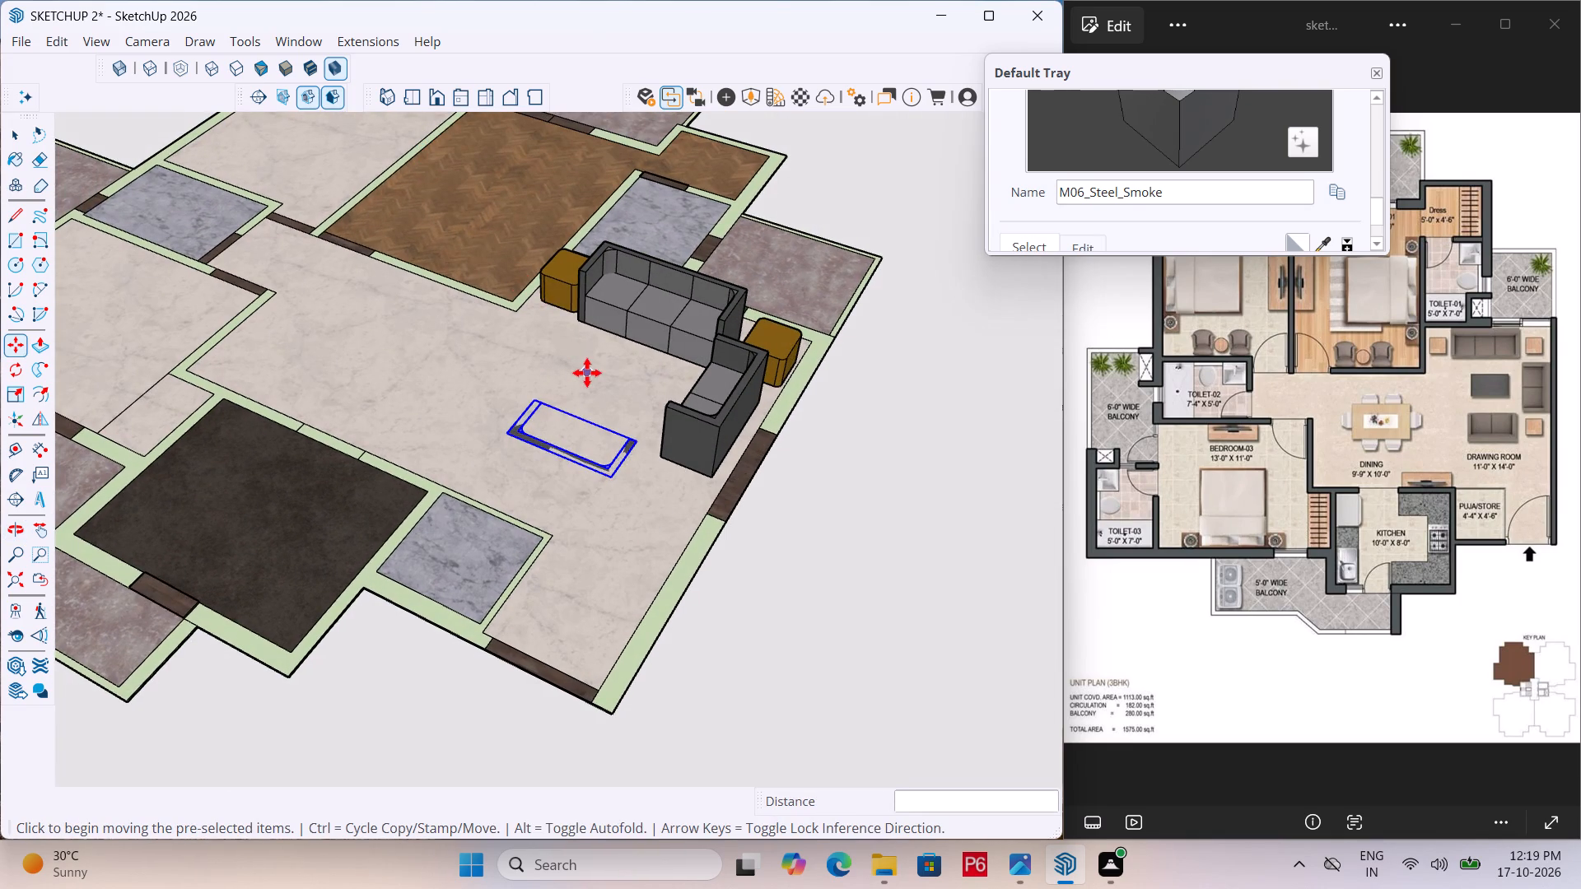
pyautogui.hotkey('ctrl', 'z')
# Move the rotated two-seater sofa about 9 1/4" across the floor toward the two-seater along the outer wall.
pyautogui.scroll(4, 613, 502)
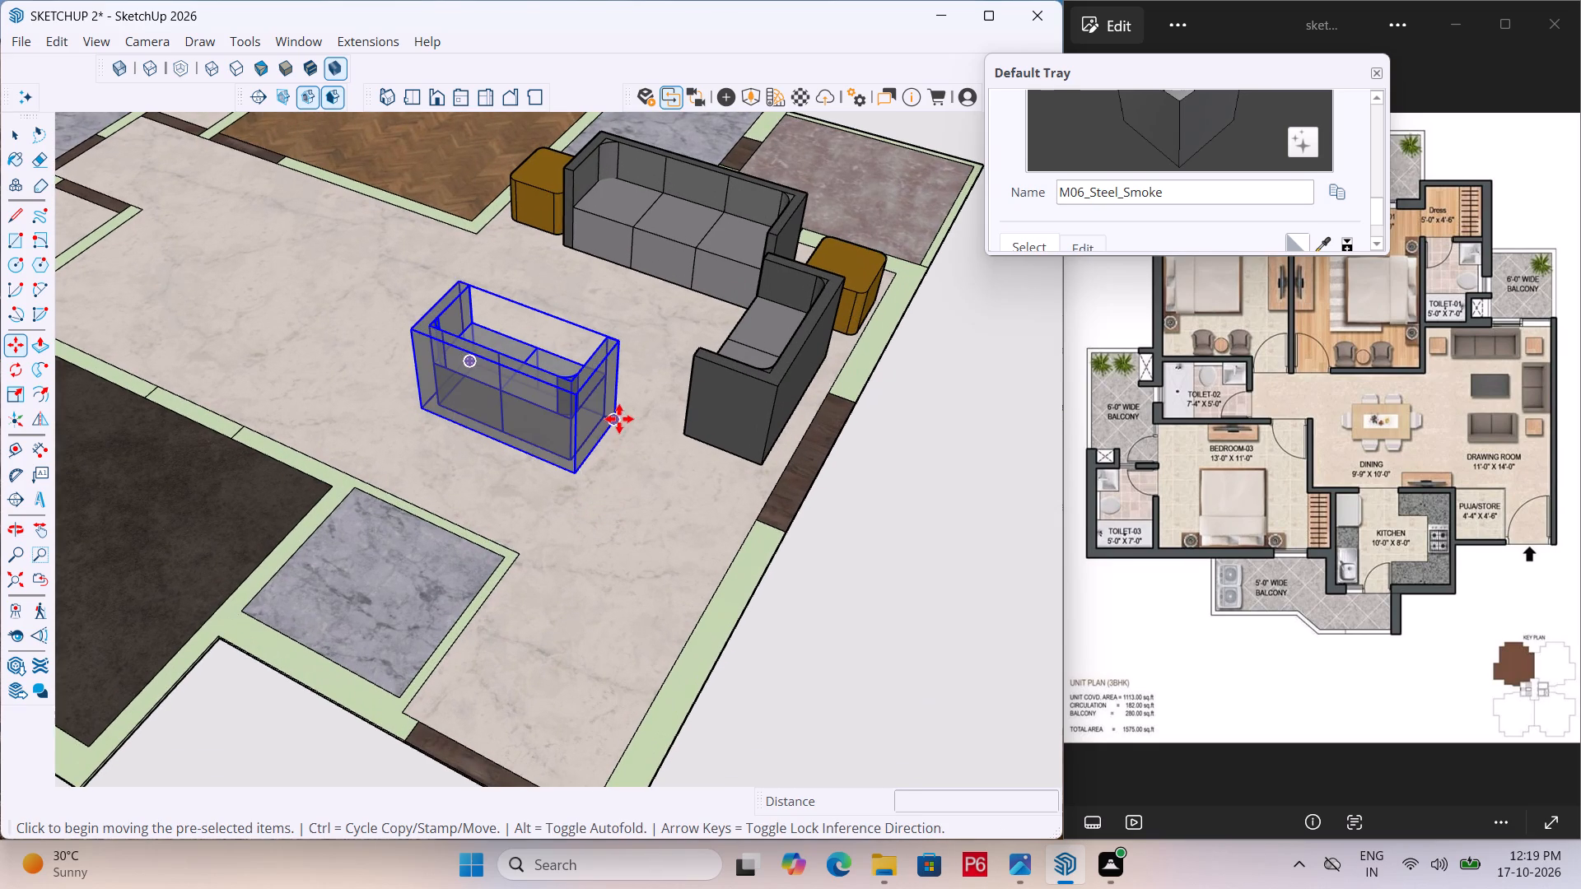
pyautogui.click(619, 418)
pyautogui.click(641, 412)
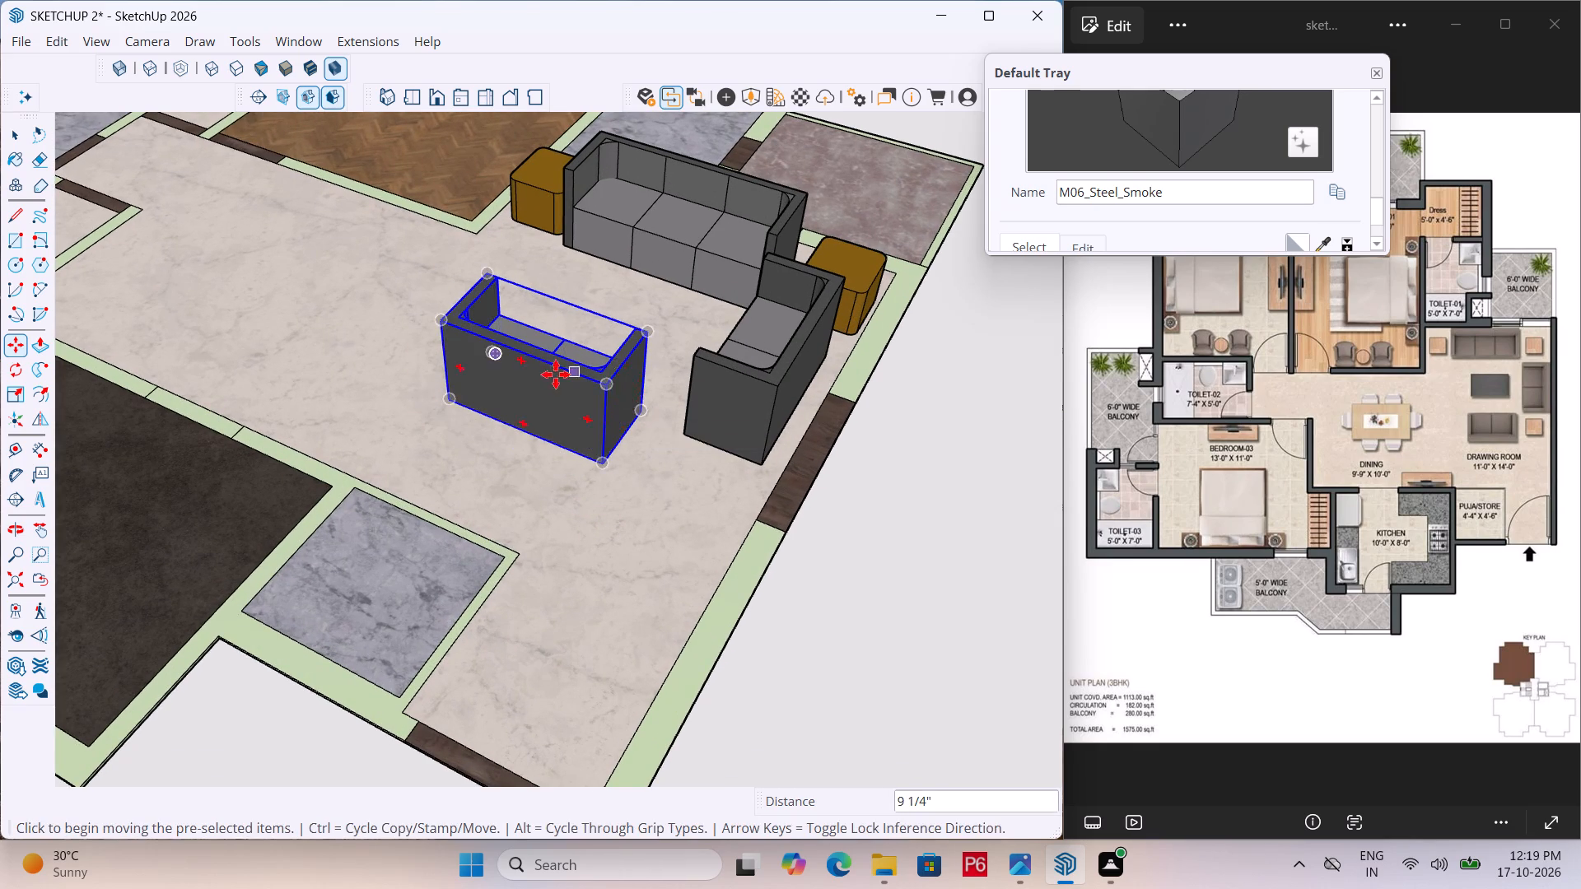
pyautogui.scroll(-4, 548, 375)
pyautogui.moveTo(497, 408); pyautogui.dragTo(619, 638, button='middle')
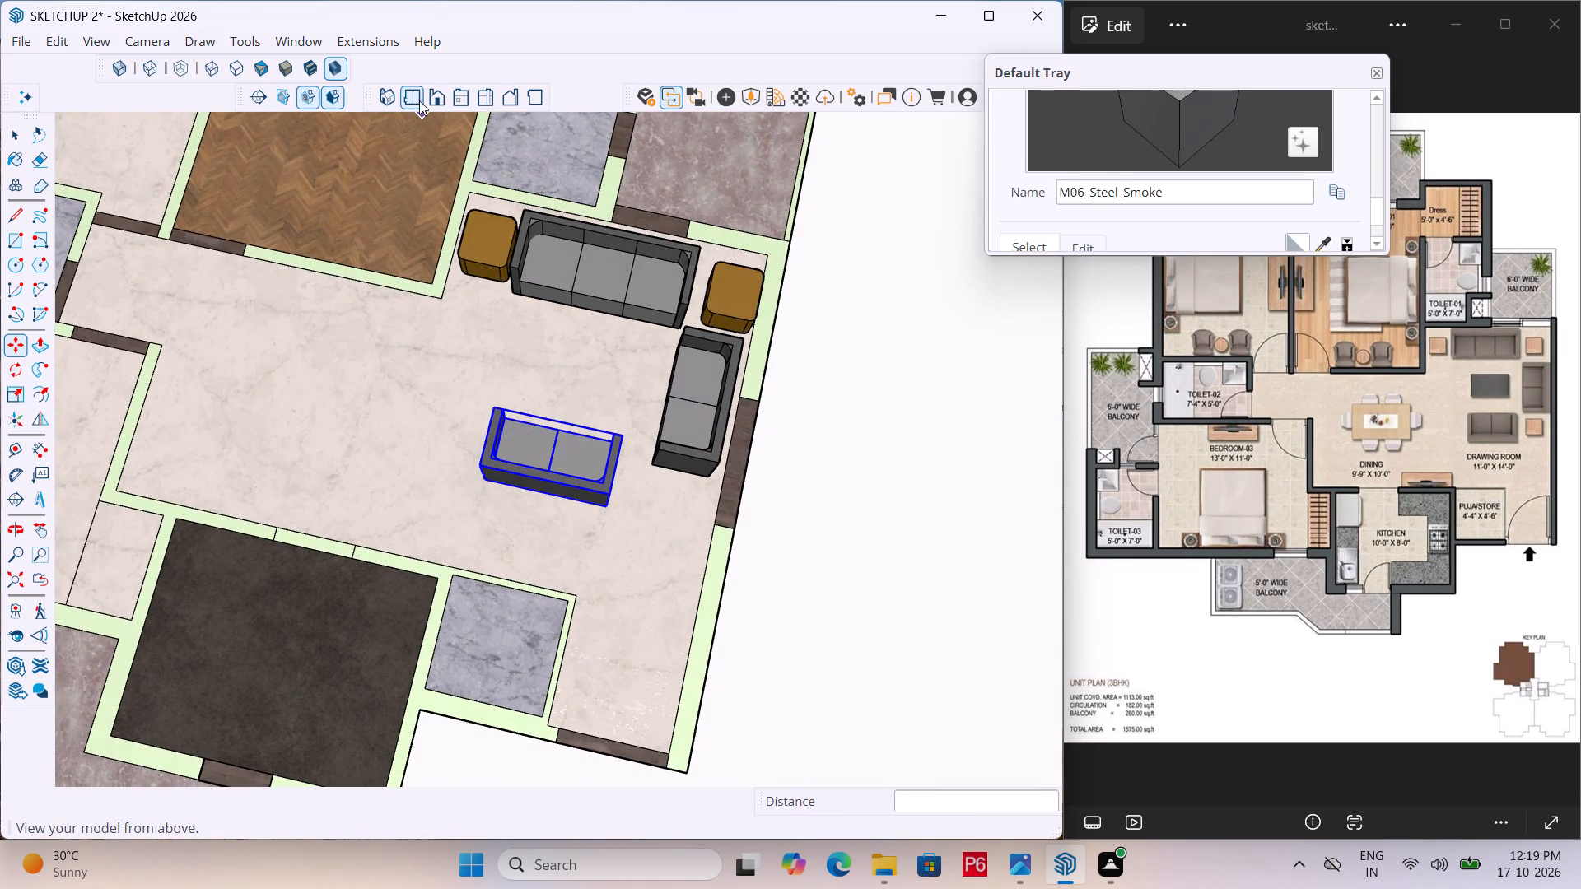
pyautogui.click(419, 100)
pyautogui.scroll(-3, 554, 263)
pyautogui.scroll(4, 607, 479)
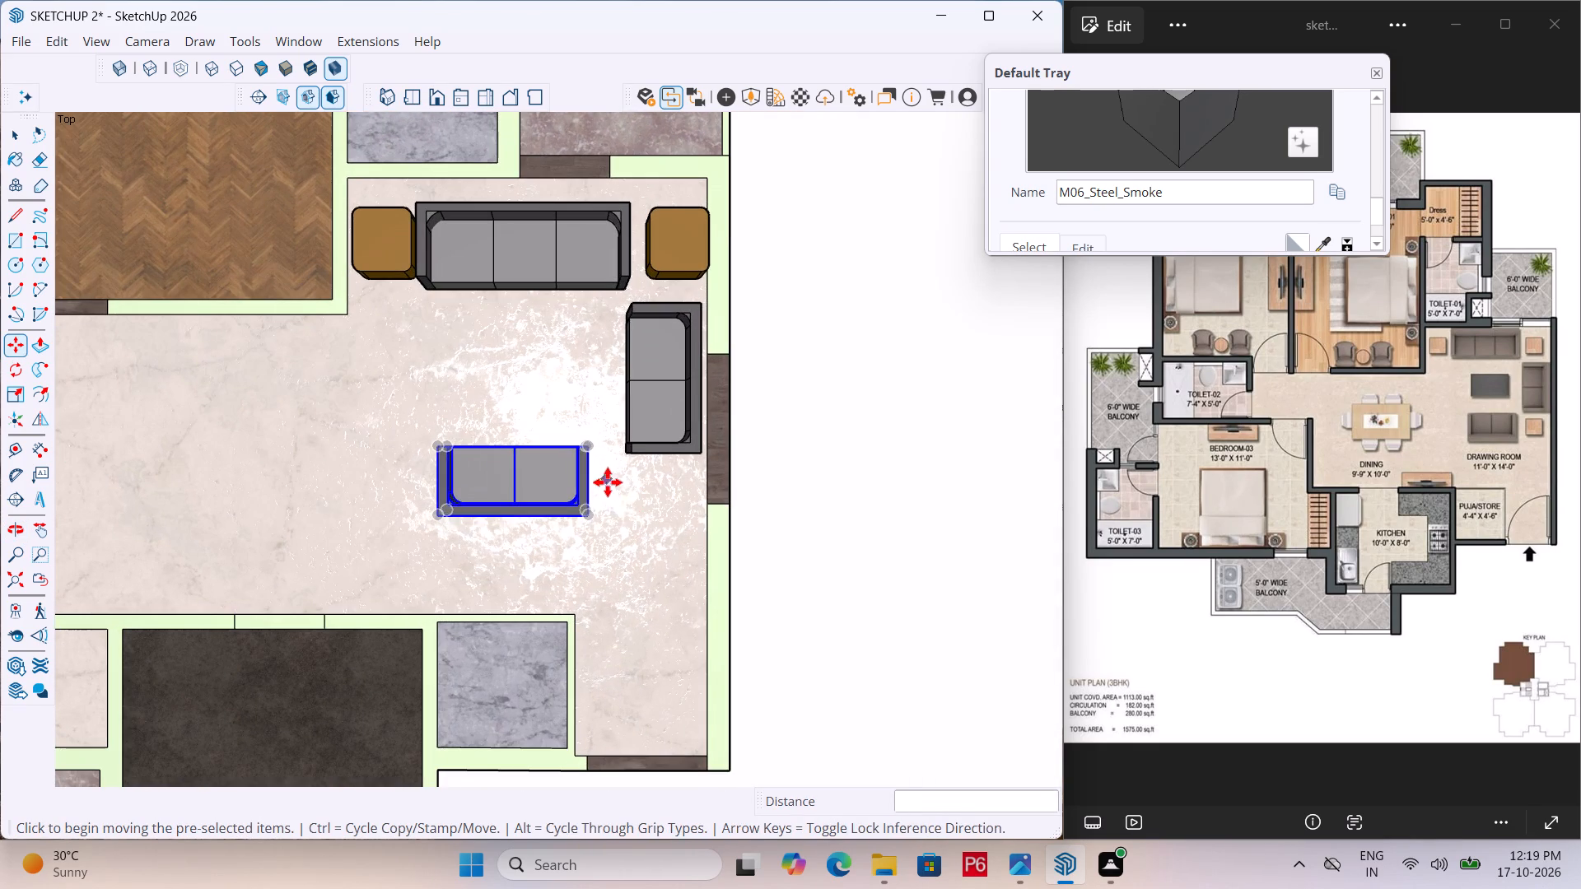
# Move the side table in the drawing room corner about 4 1/4" closer to the end of the three-seater sofa.
pyautogui.moveTo(708, 282); pyautogui.dragTo(702, 278, button='middle')
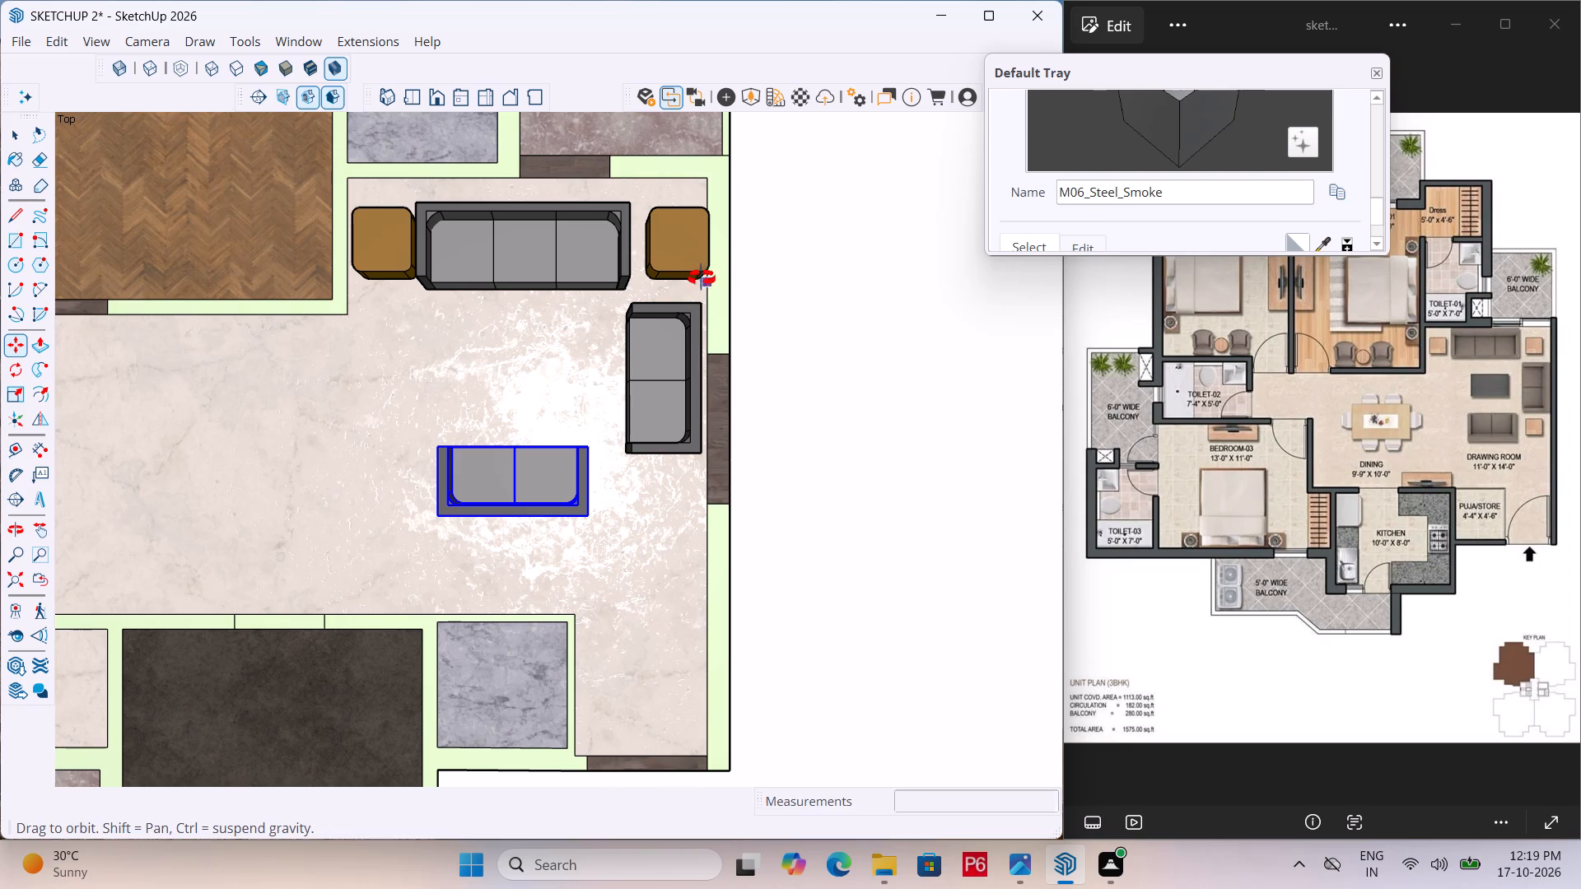
pyautogui.moveTo(702, 278); pyautogui.dragTo(748, 275, button='middle')
pyautogui.click(665, 248)
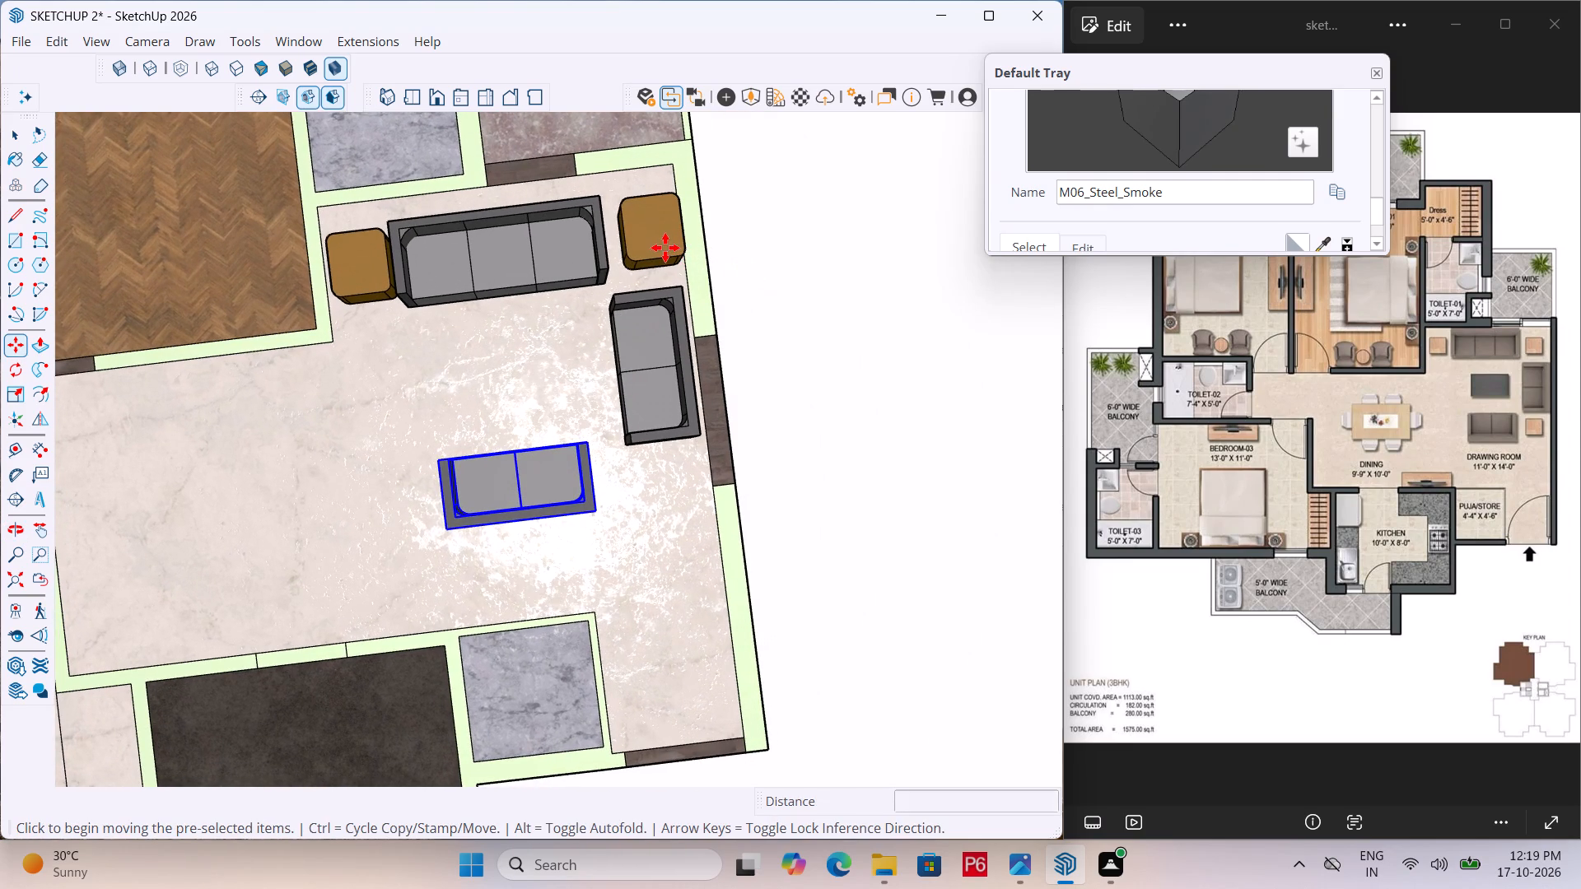
pyautogui.press('space')
pyautogui.press('space')
pyautogui.click(646, 249)
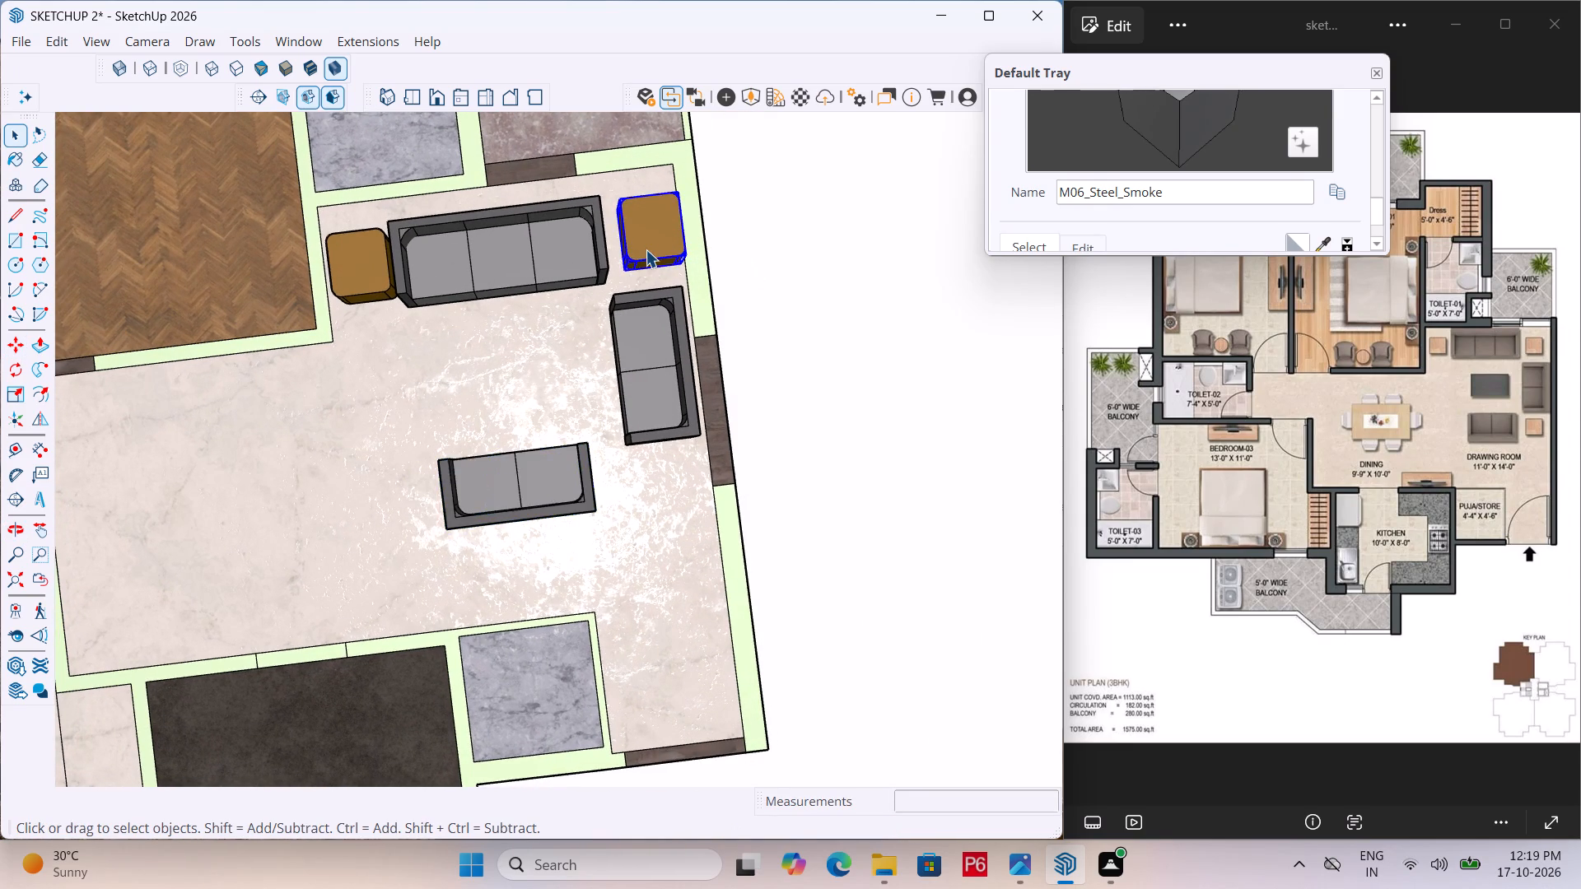
pyautogui.scroll(10, 621, 292)
pyautogui.press('m')
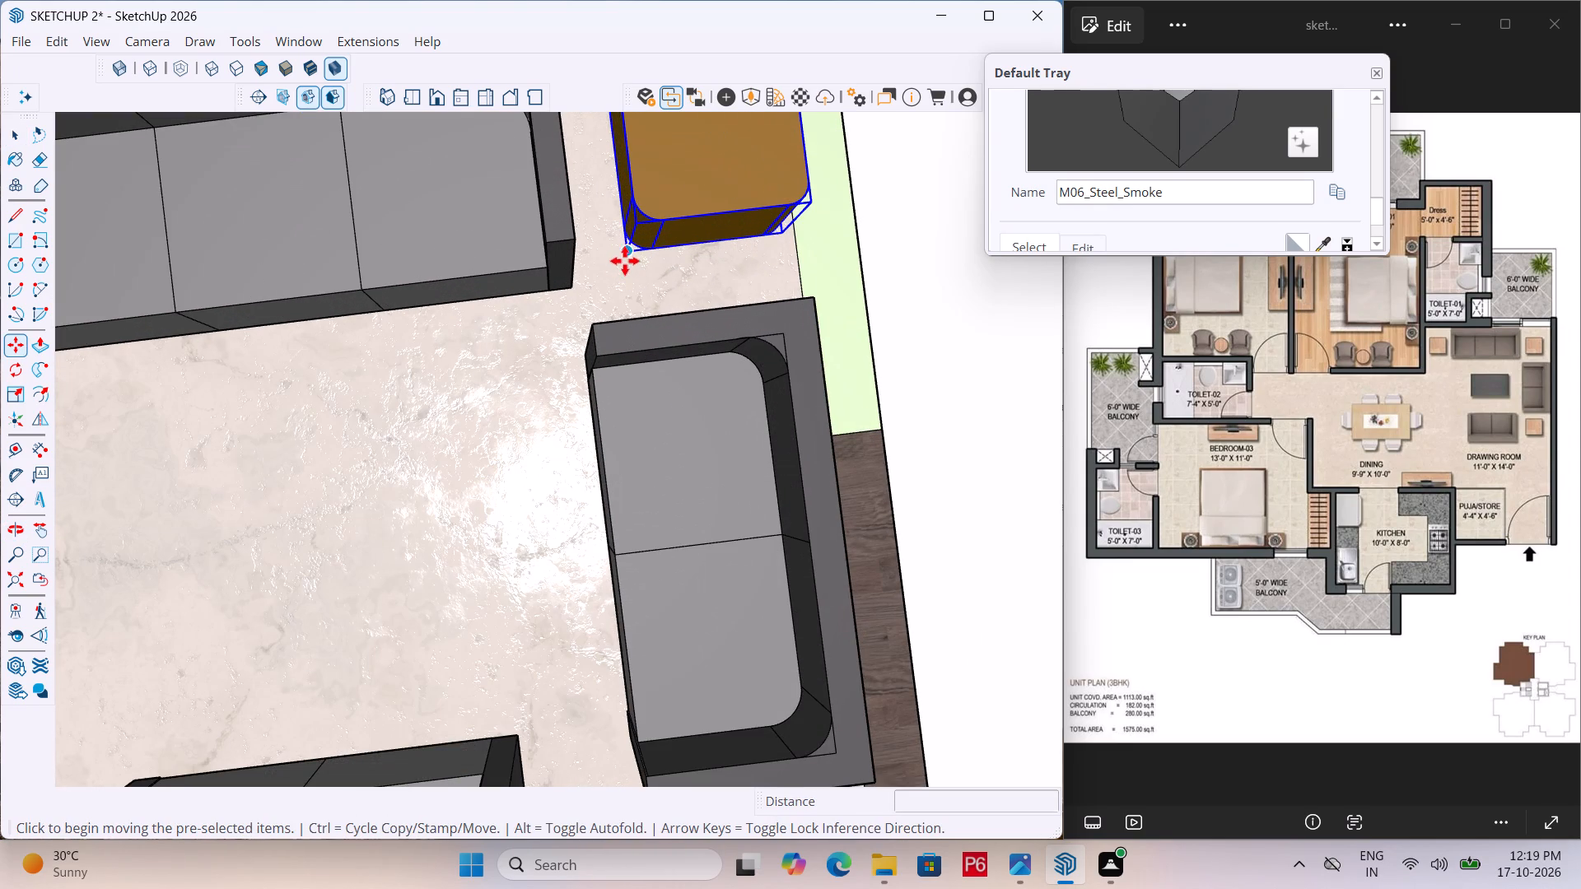
pyautogui.click(634, 258)
pyautogui.scroll(-5, 583, 279)
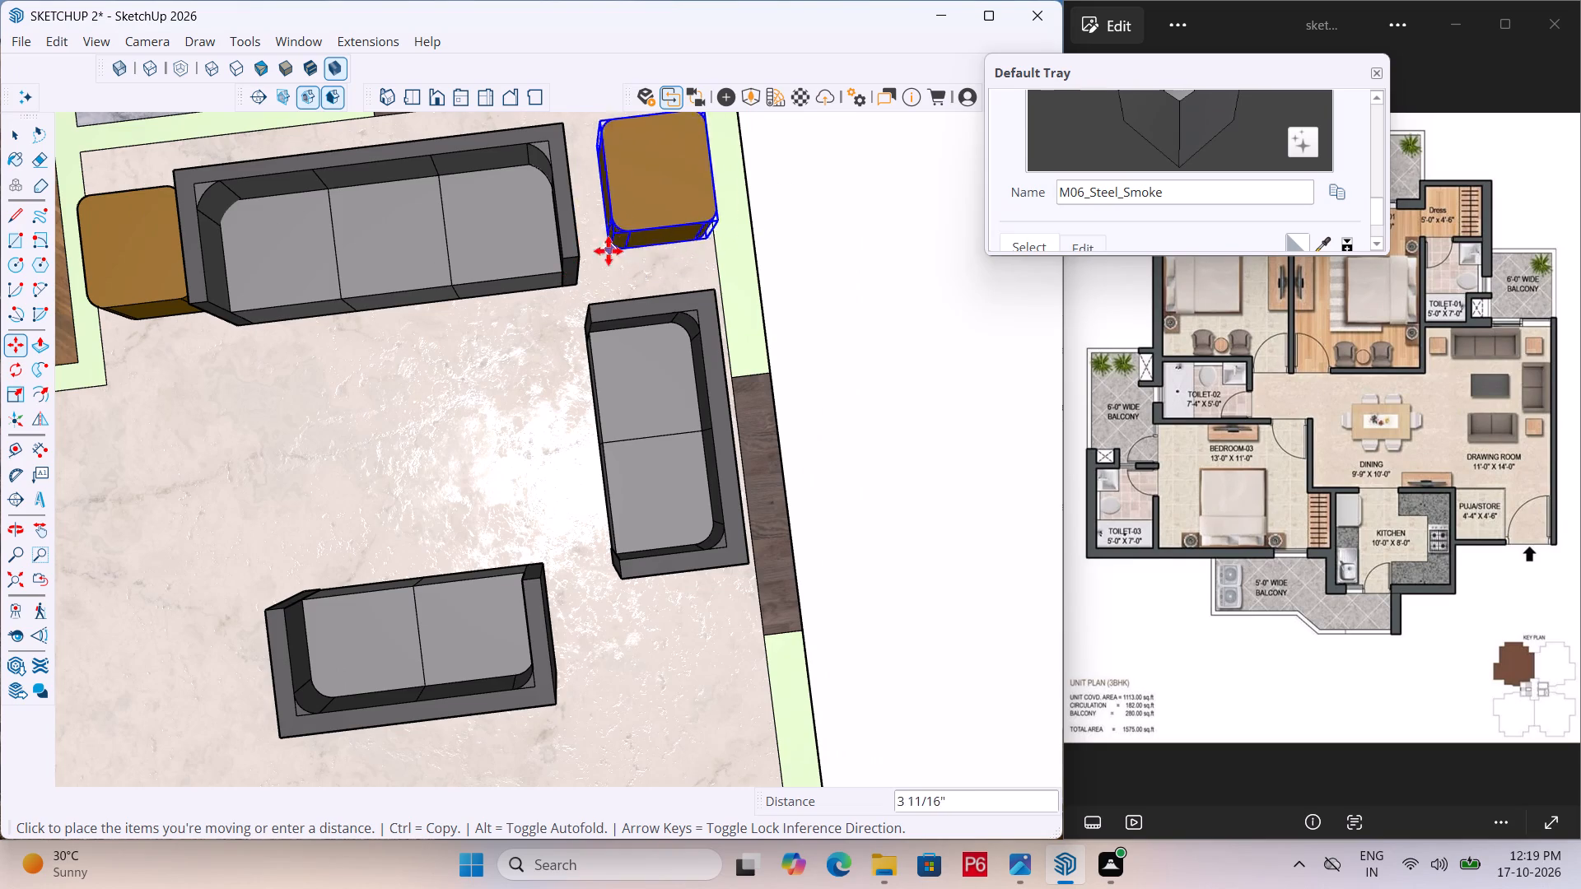
pyautogui.scroll(-4, 581, 273)
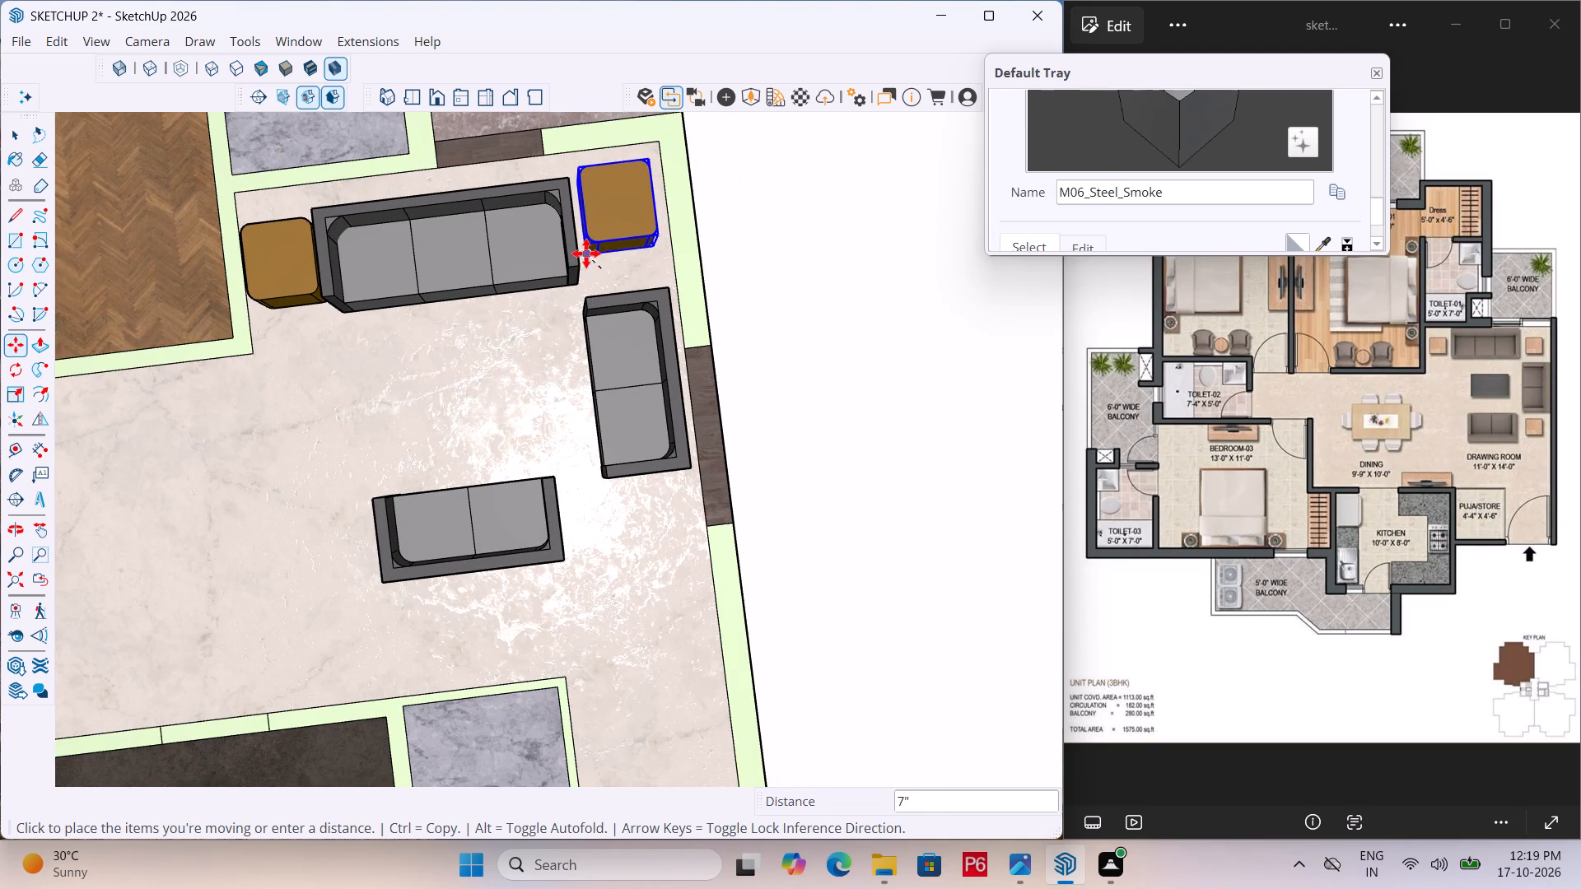
pyautogui.click(588, 262)
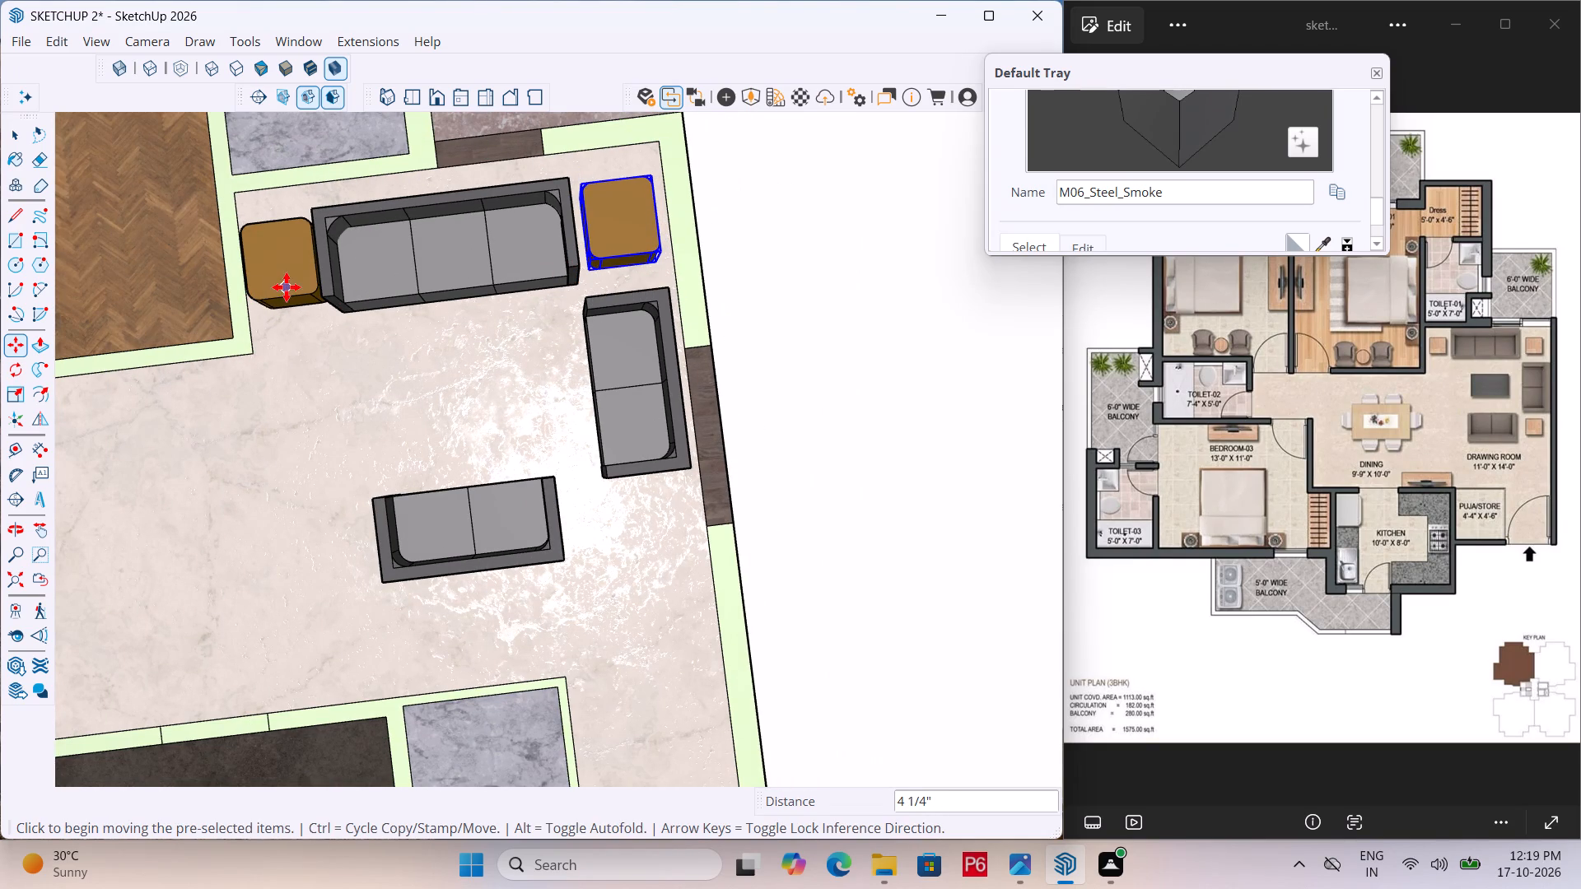
# Copy the corner side table about 8' 2" along the outer wall to the far end of the wall-side two-seater sofa.
pyautogui.click(413, 100)
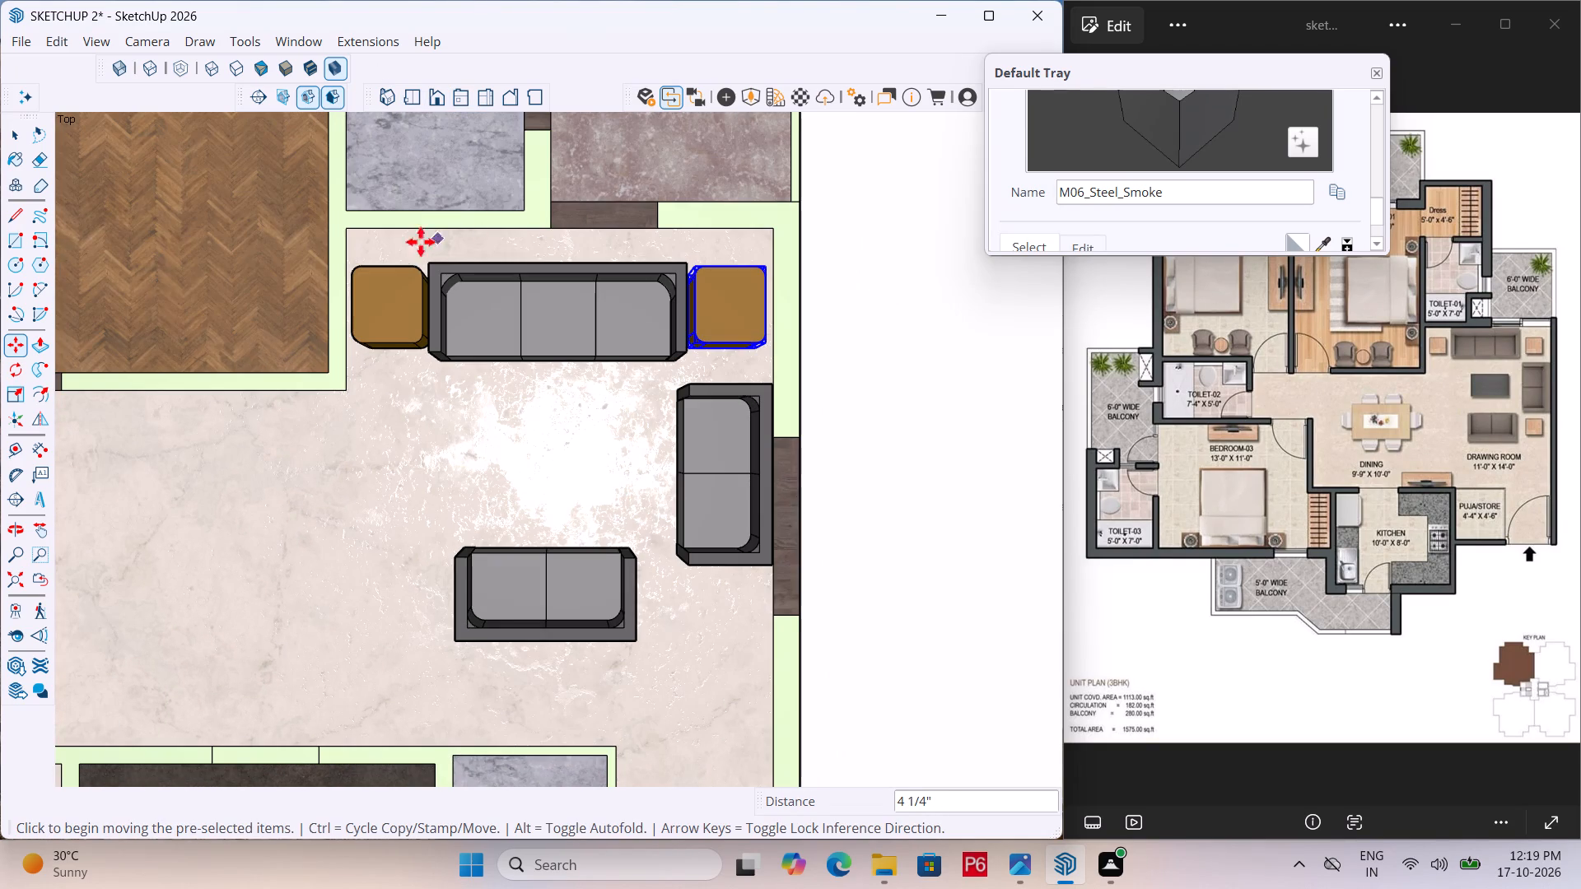
pyautogui.scroll(-4, 403, 273)
pyautogui.scroll(-5, 595, 292)
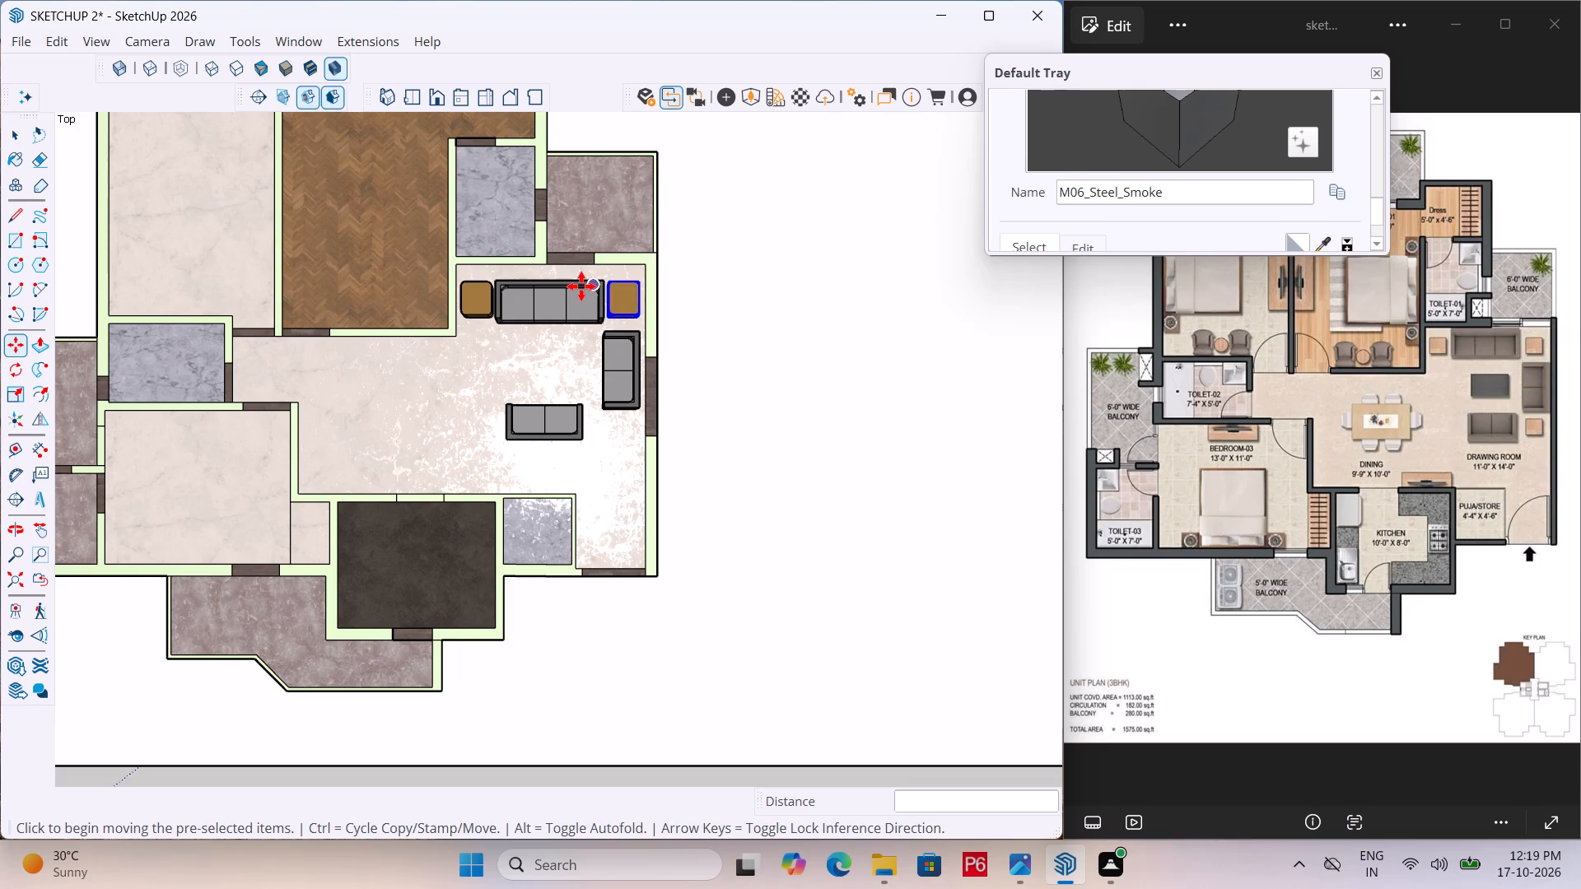
pyautogui.scroll(-3, 525, 328)
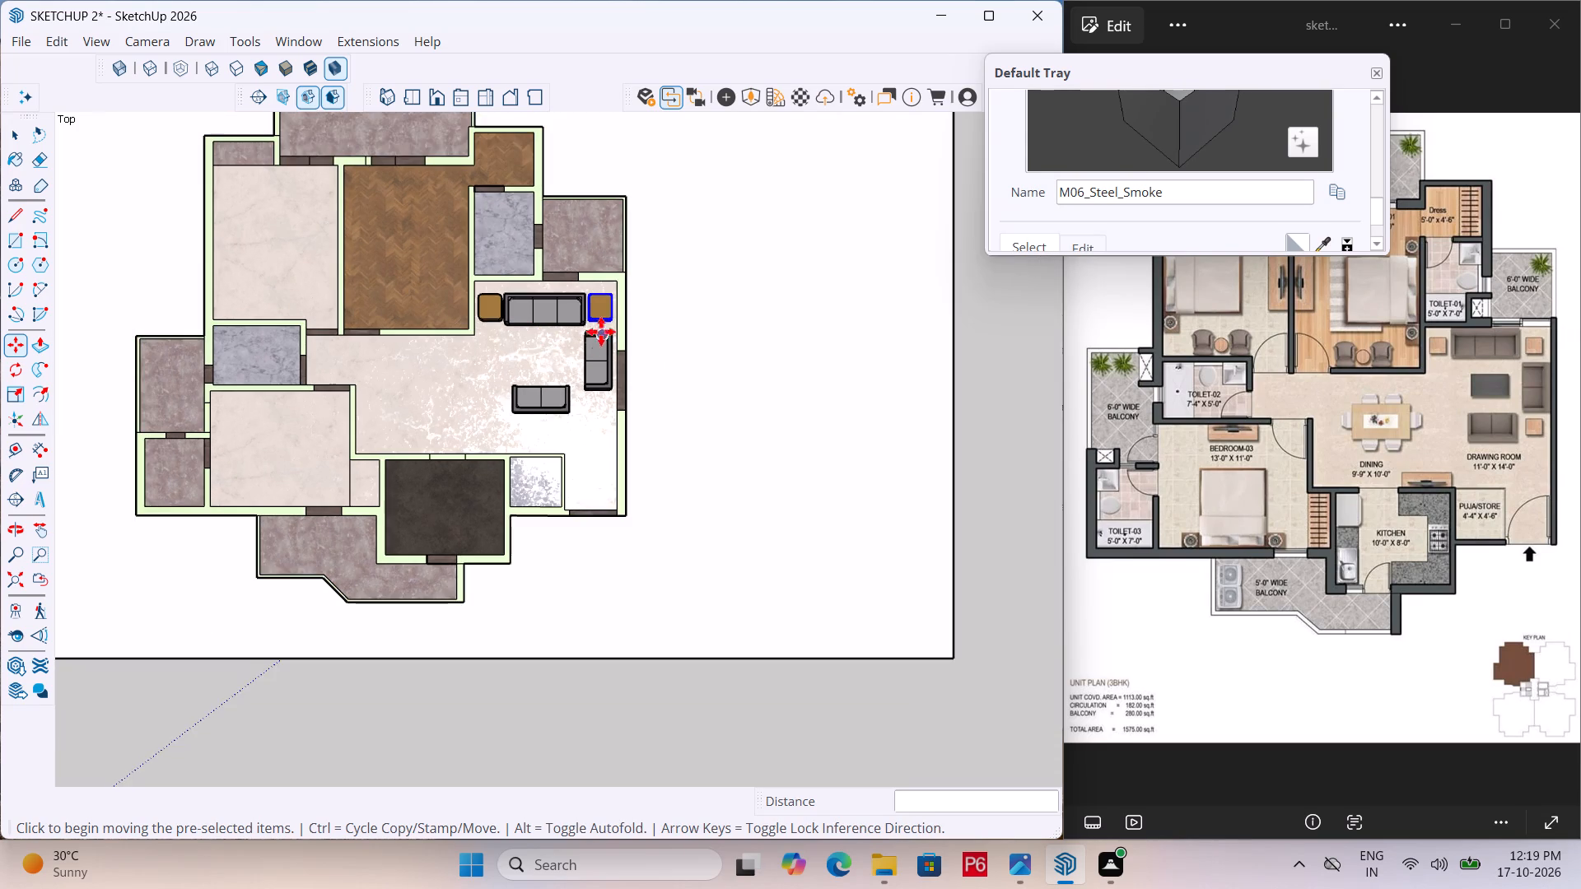
pyautogui.scroll(11, 613, 310)
pyautogui.moveTo(622, 340); pyautogui.dragTo(478, 172, button='middle')
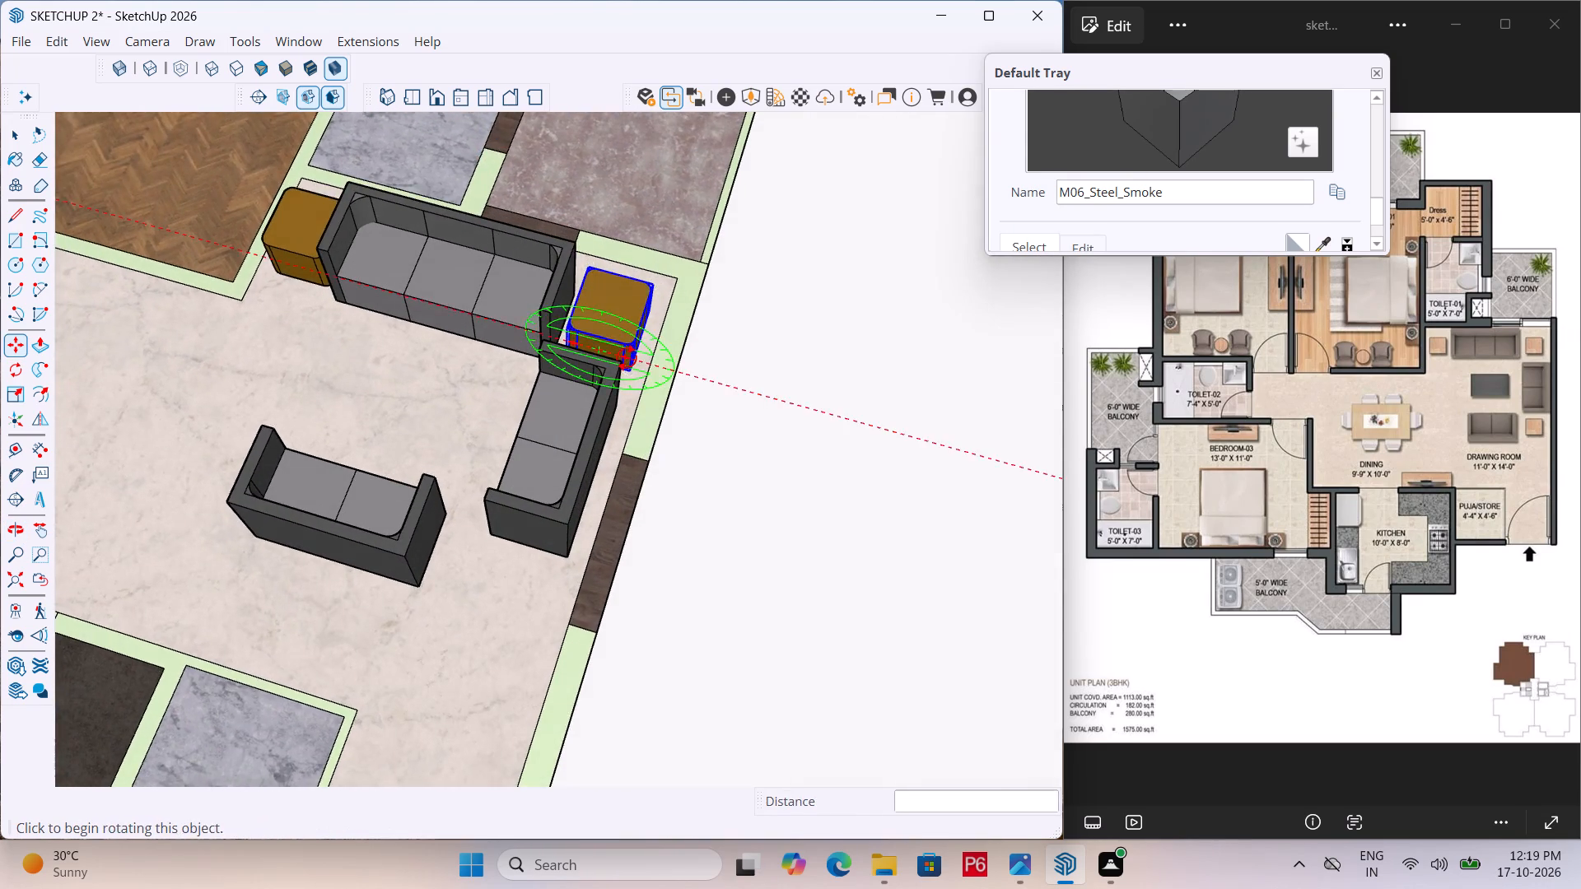
pyautogui.scroll(5, 627, 357)
pyautogui.click(628, 381)
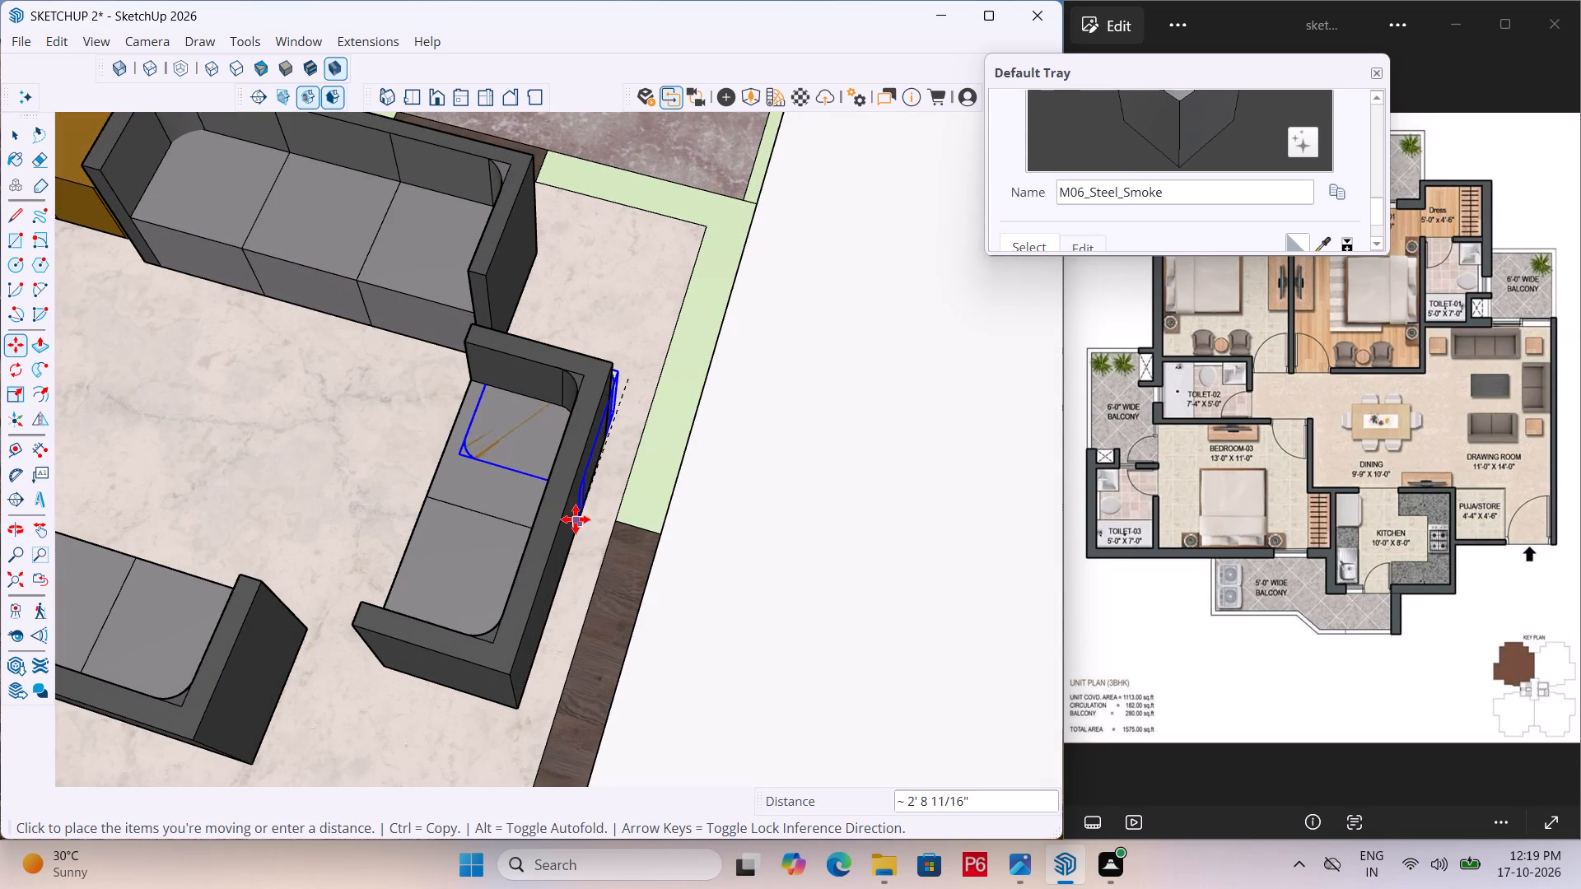
pyautogui.scroll(-6, 589, 385)
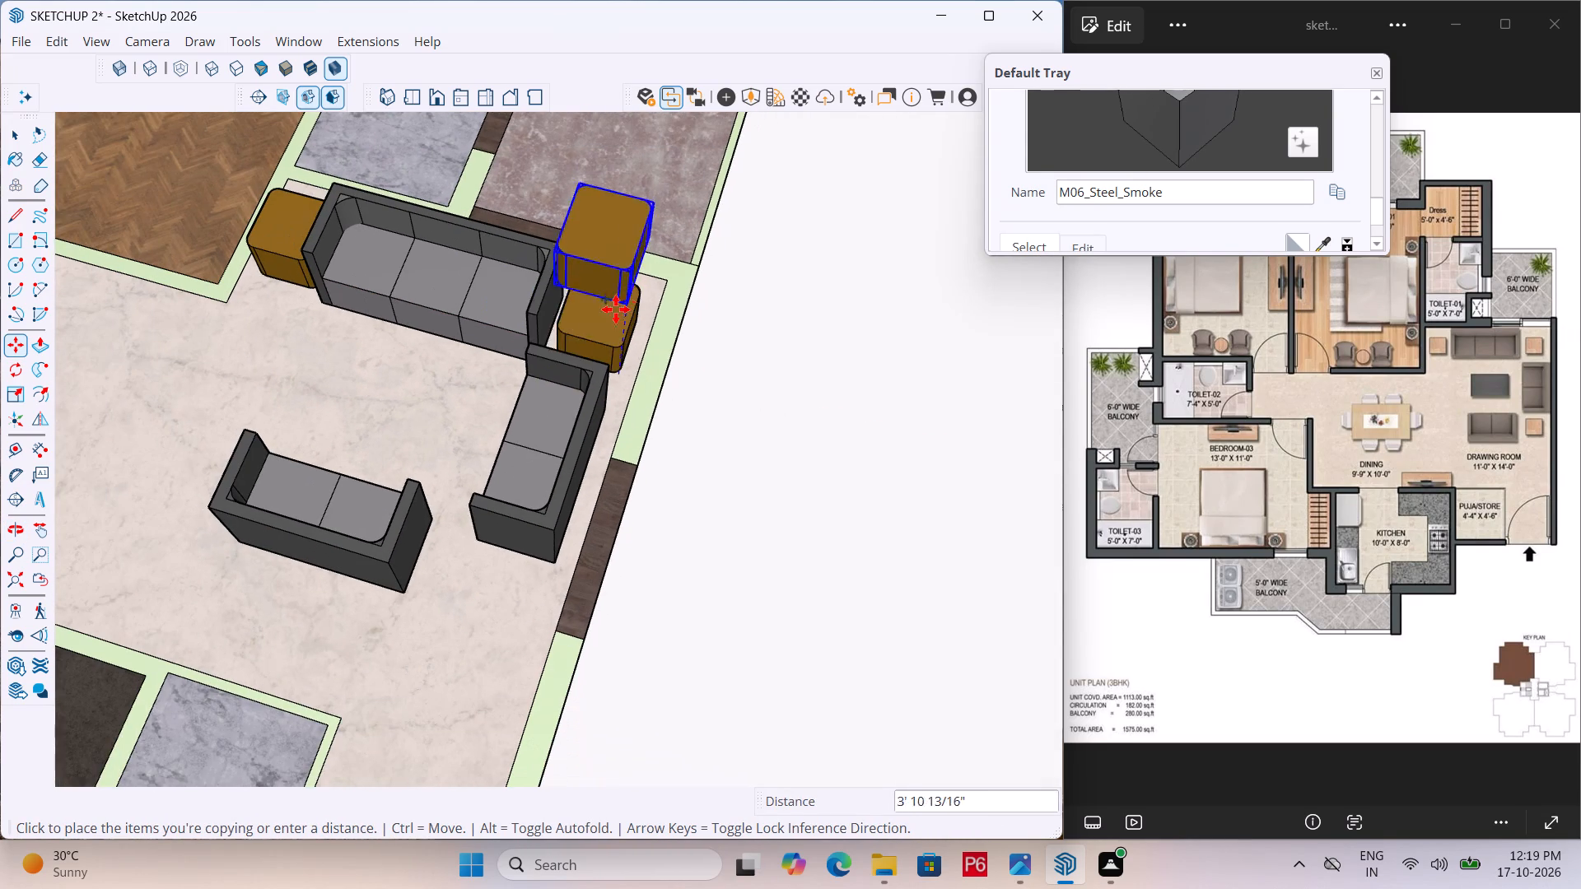
pyautogui.scroll(6, 513, 636)
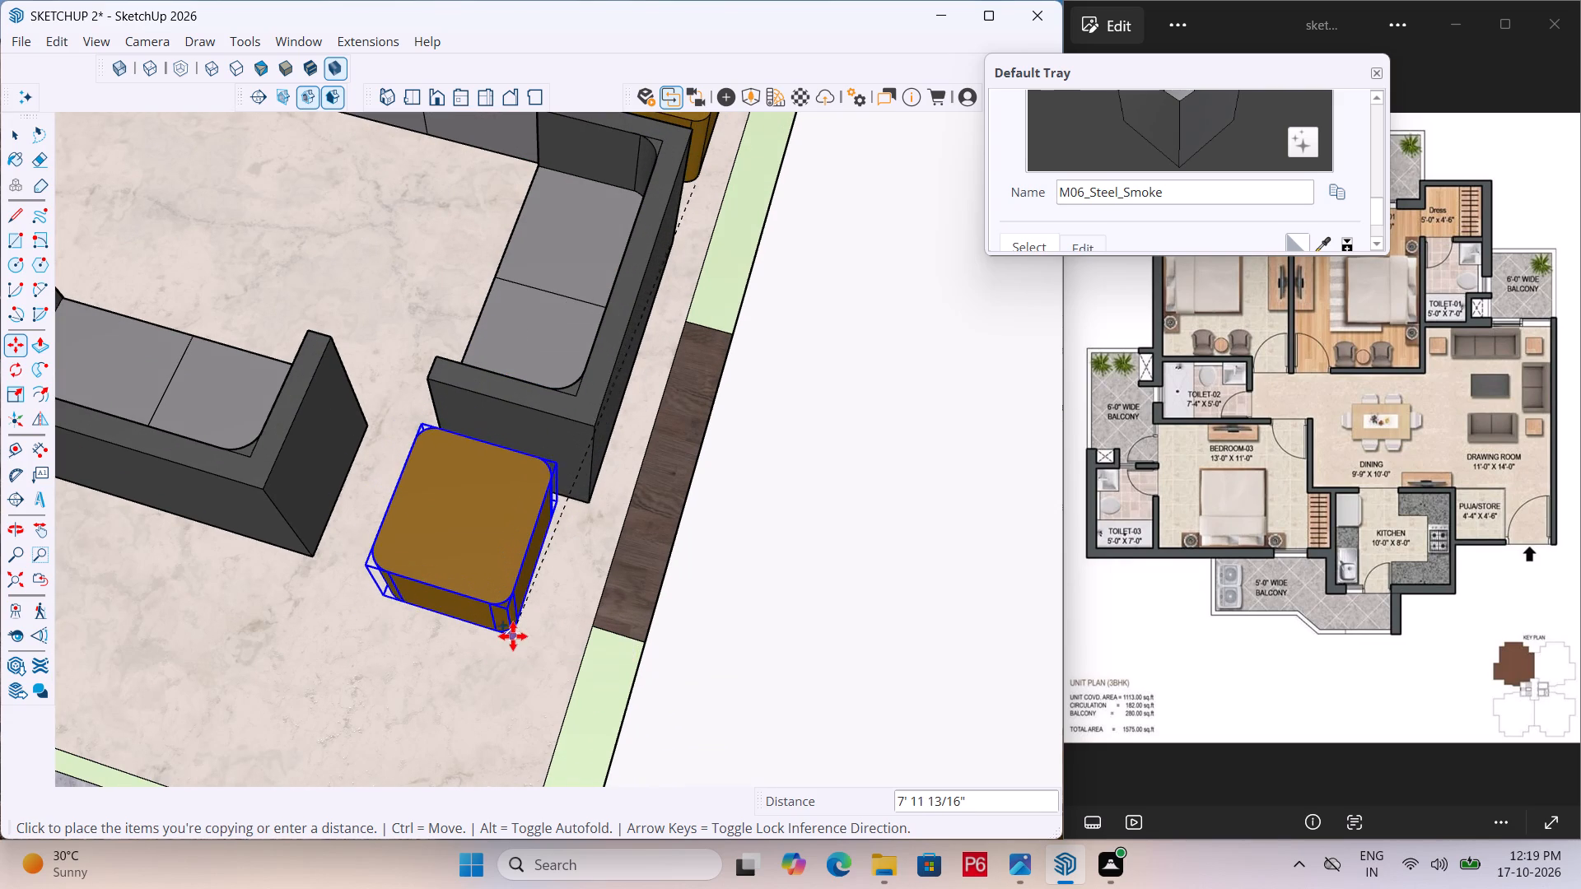
pyautogui.moveTo(529, 648); pyautogui.dragTo(281, 317, button='middle')
pyautogui.scroll(-1, 522, 636)
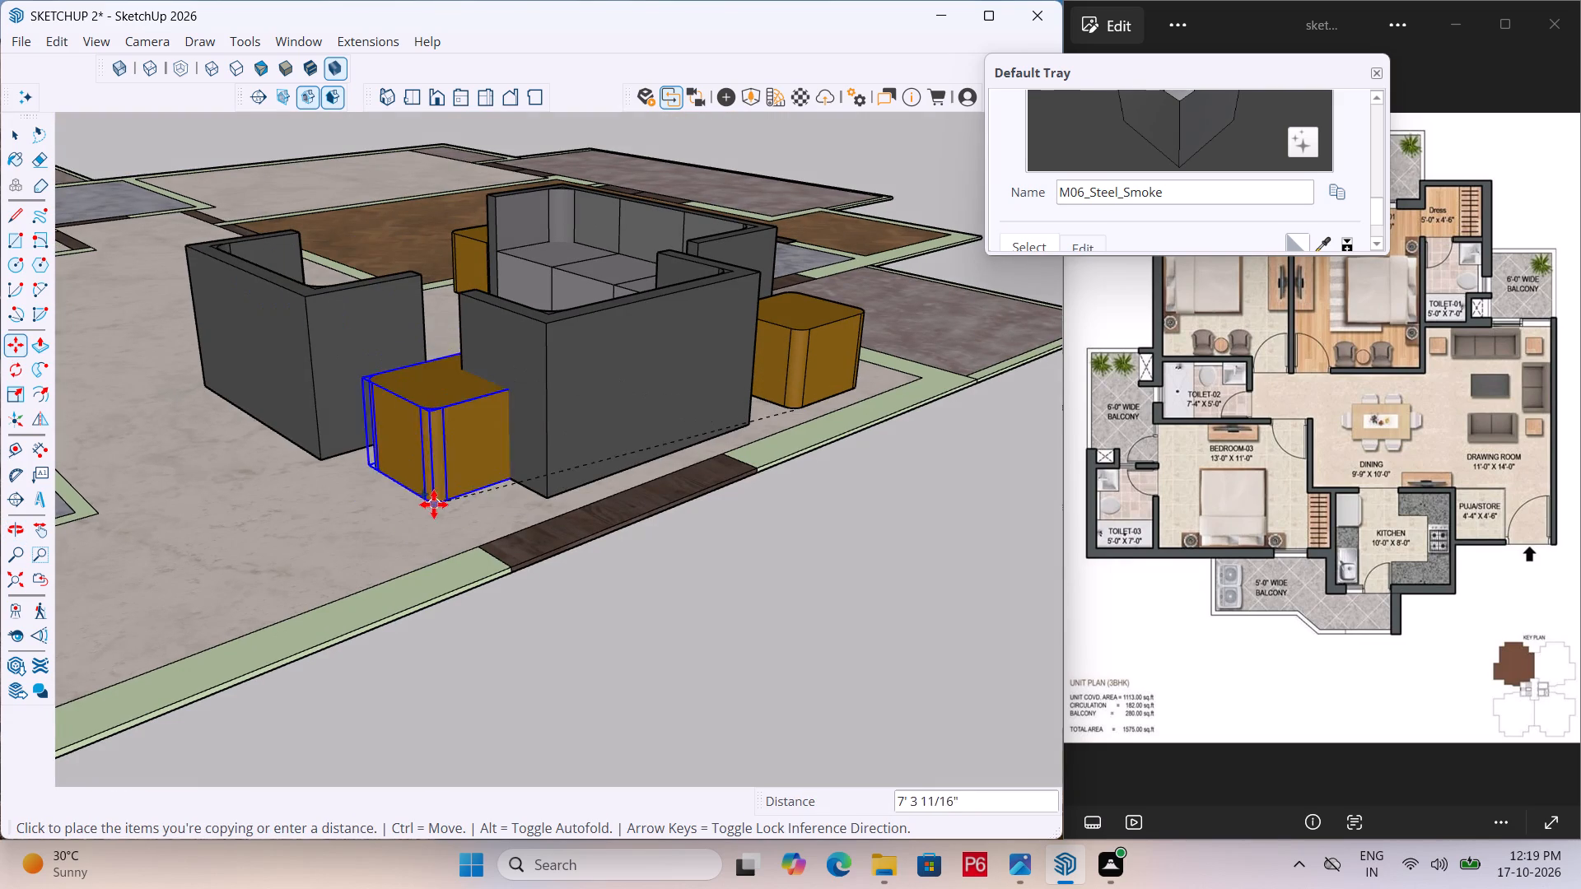
pyautogui.doubleClick(399, 532)
# Examine the arrangement of sofas and side tables in the drawing room from several angles and from the top.
pyautogui.scroll(-3, 382, 418)
pyautogui.moveTo(382, 418); pyautogui.dragTo(392, 545, button='middle')
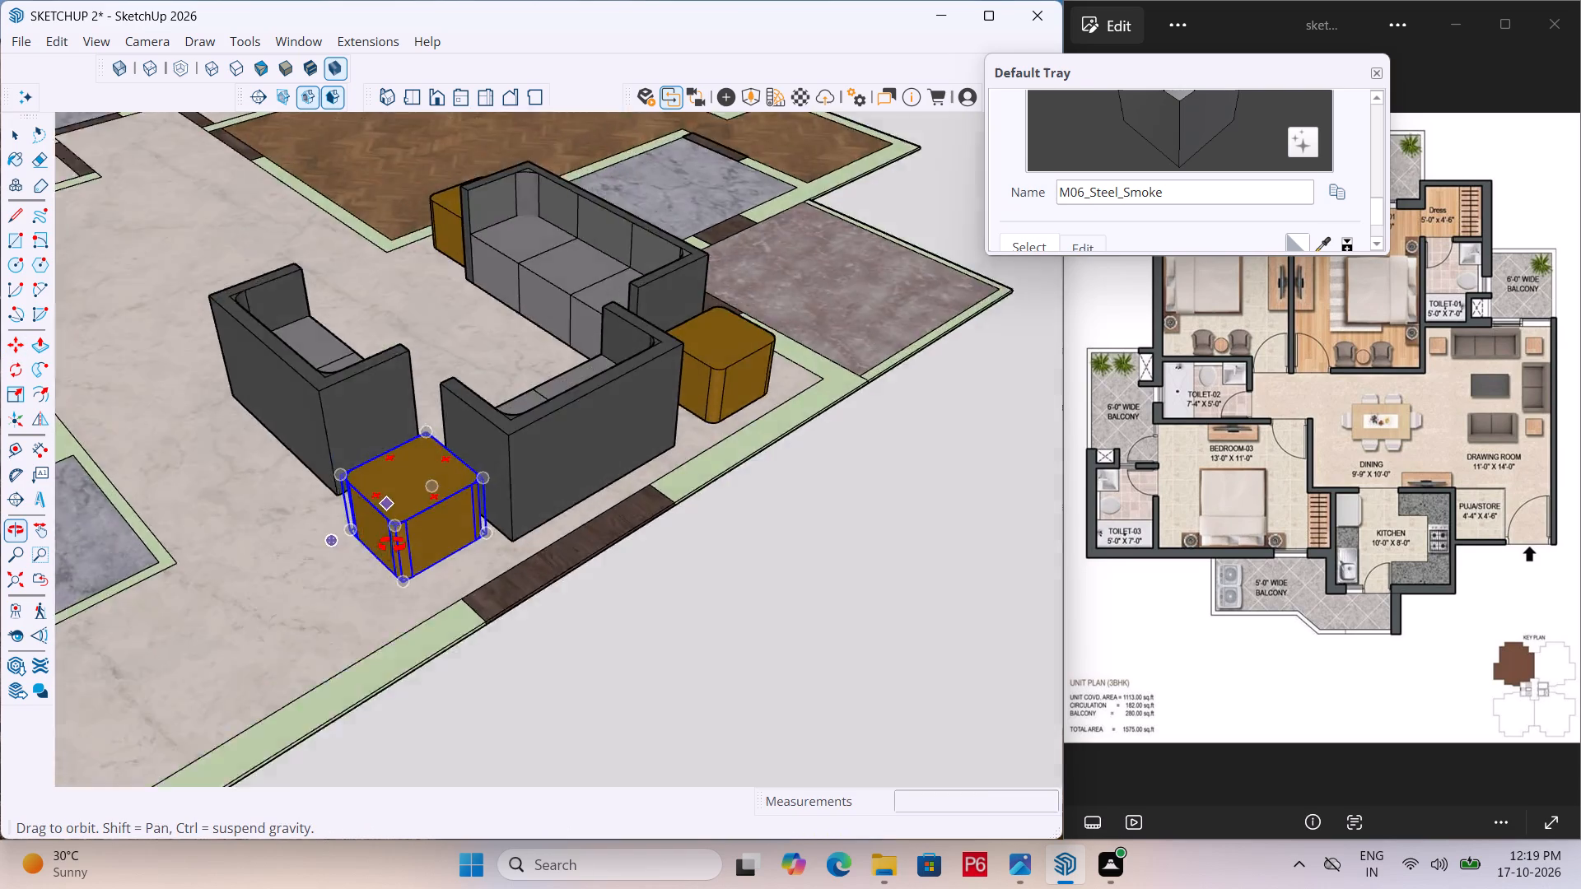
pyautogui.moveTo(392, 545); pyautogui.dragTo(1032, 461, button='middle')
pyautogui.scroll(-3, 454, 428)
pyautogui.moveTo(448, 431); pyautogui.dragTo(402, 458, button='middle')
pyautogui.moveTo(638, 419); pyautogui.dragTo(488, 728, button='middle')
pyautogui.scroll(-1, 638, 419)
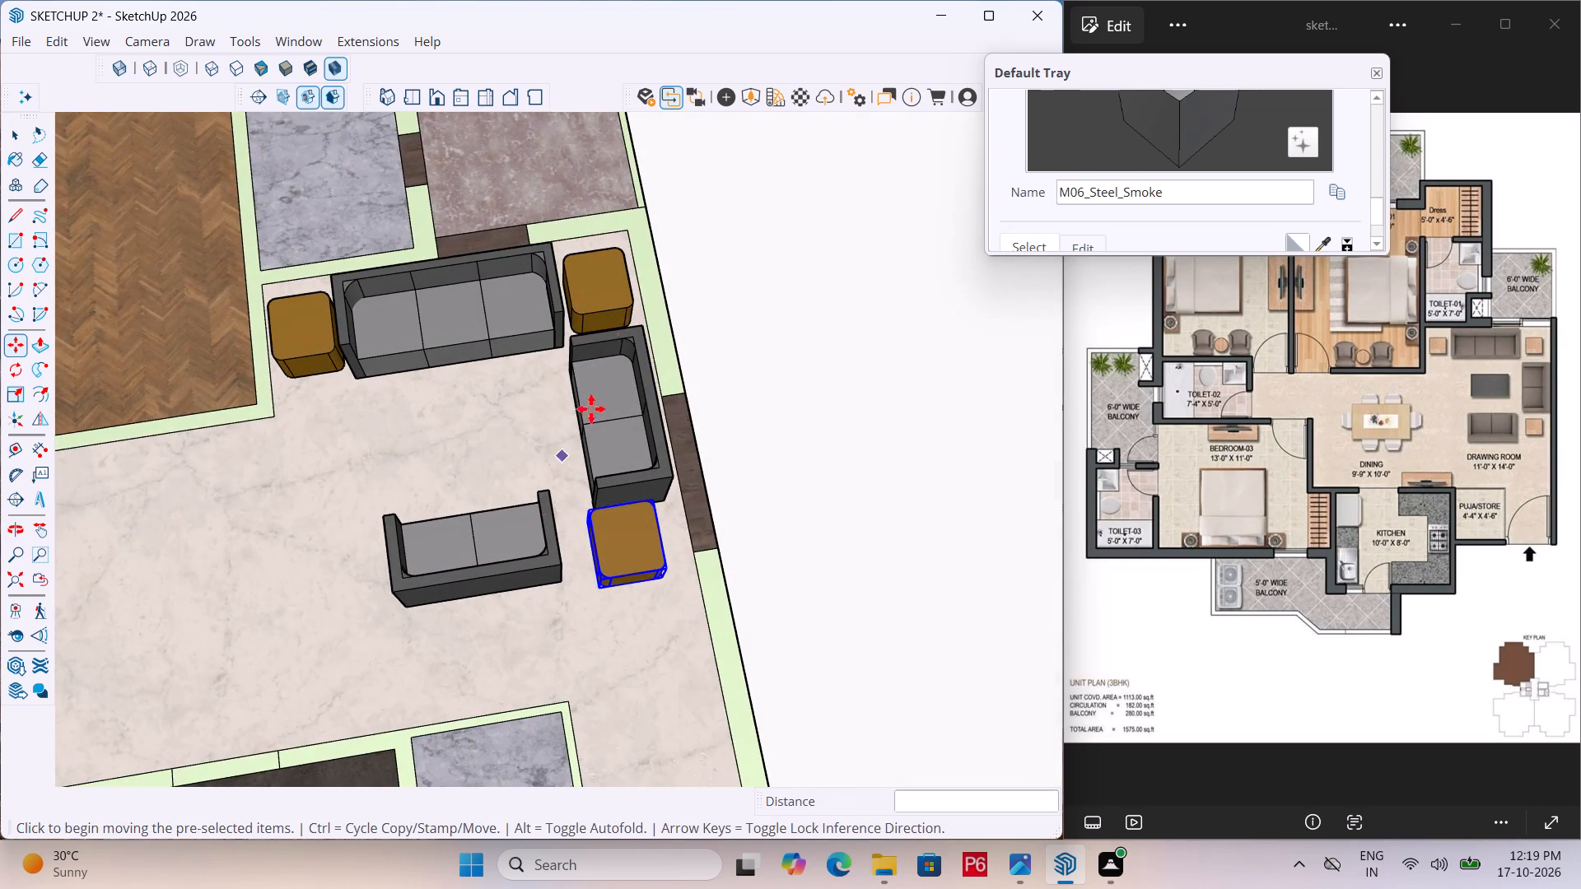
pyautogui.click(411, 99)
pyautogui.scroll(-3, 315, 302)
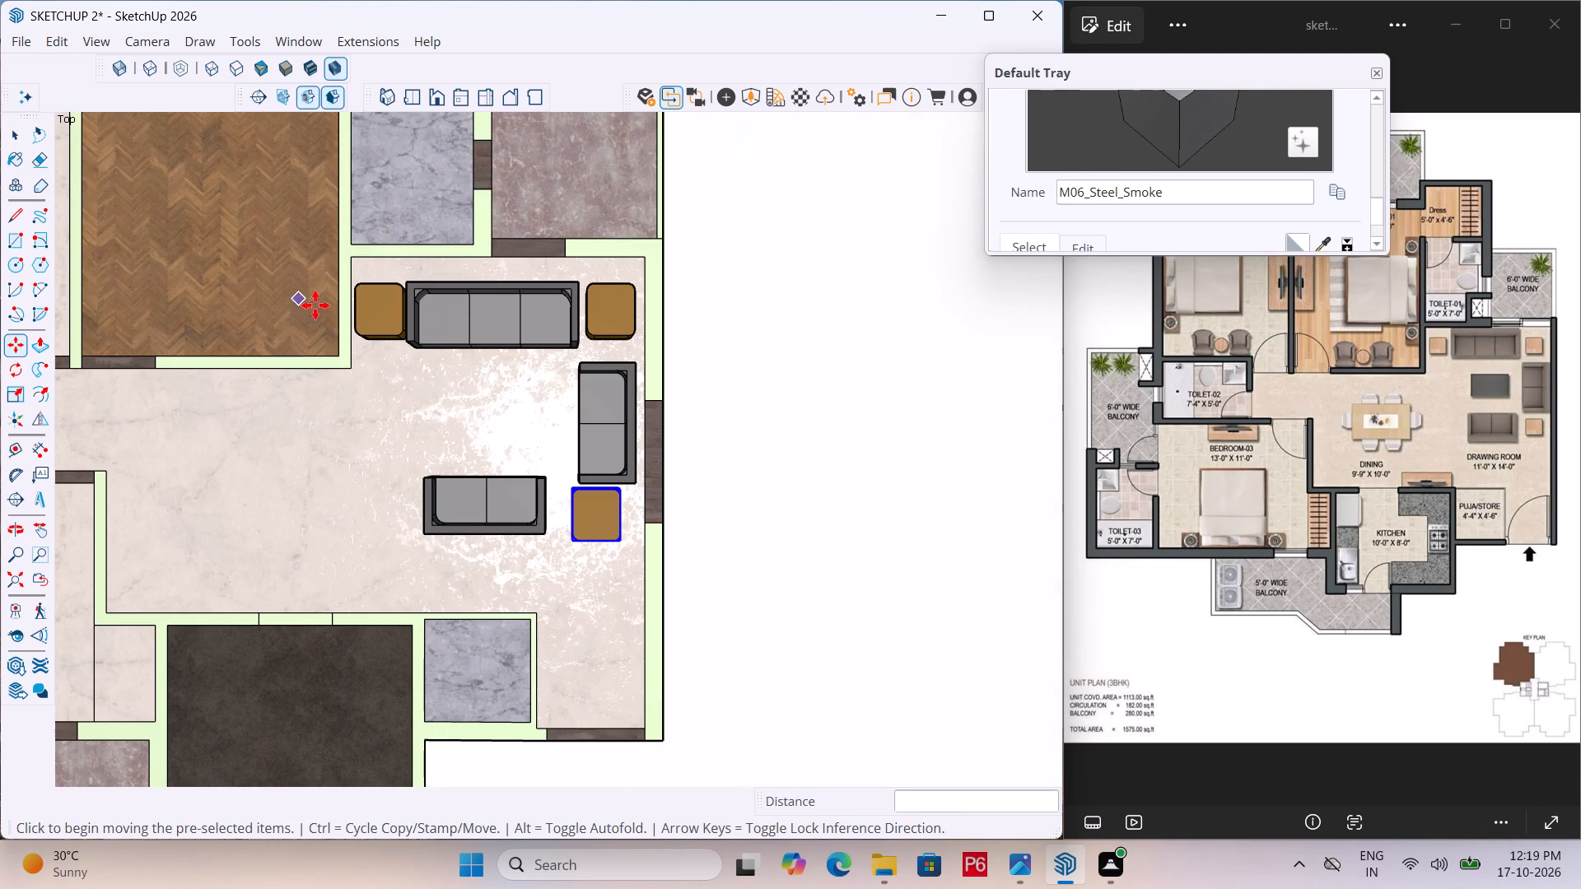
# Move the two-seater sofa along the outer wall about 4 5/16" toward the wall and the corner side table.
pyautogui.moveTo(637, 462); pyautogui.dragTo(198, 383, button='middle')
pyautogui.scroll(7, 850, 544)
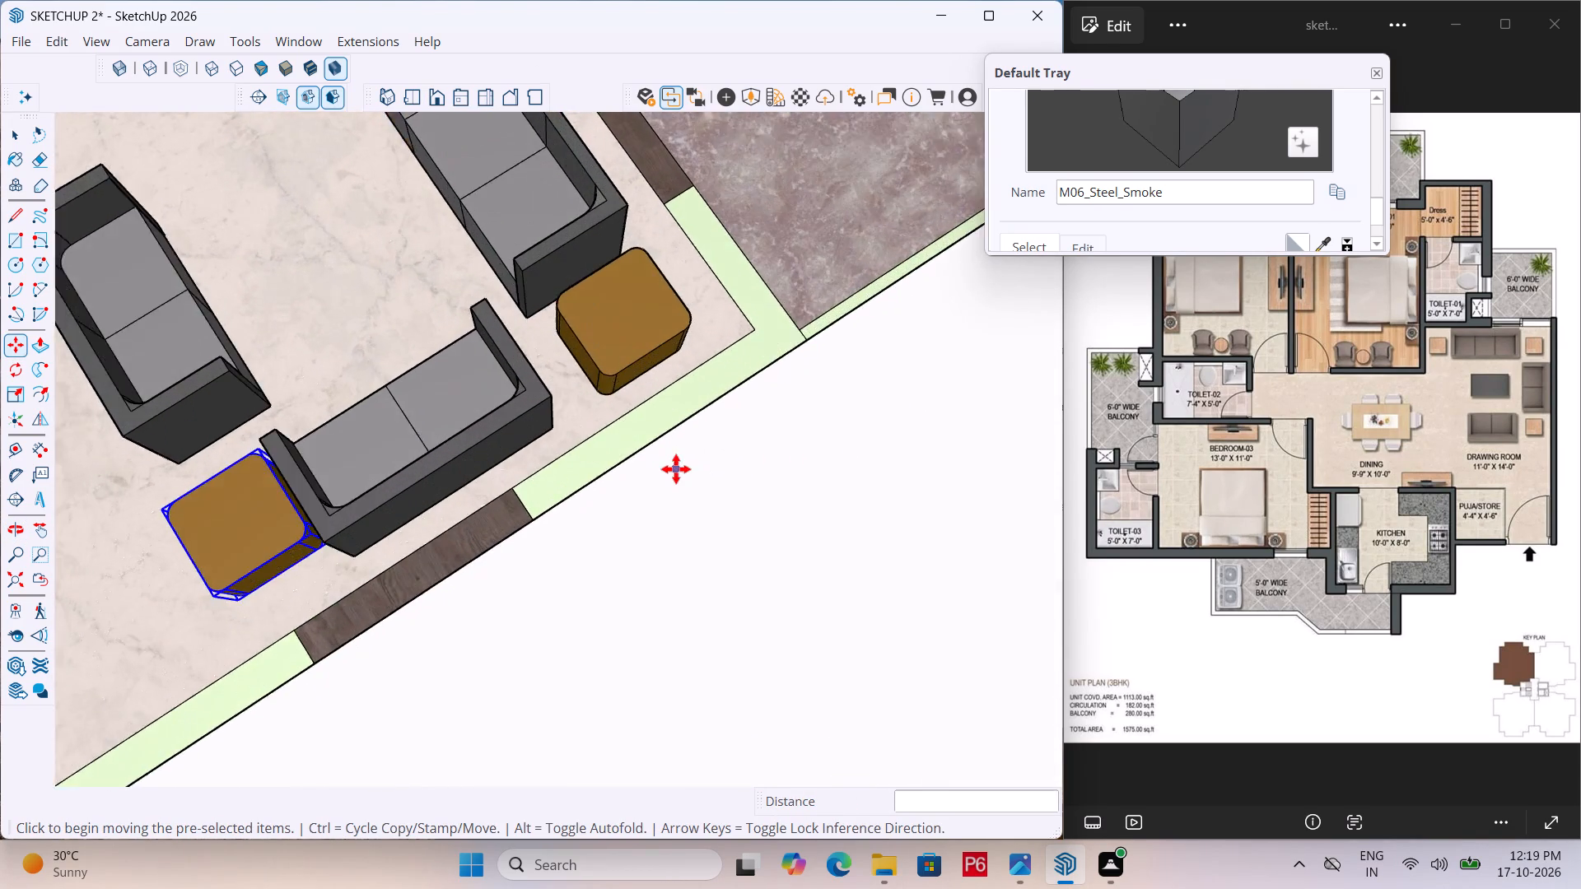
pyautogui.scroll(1, 676, 469)
pyautogui.moveTo(644, 459); pyautogui.dragTo(488, 424, button='middle')
pyautogui.click(535, 418)
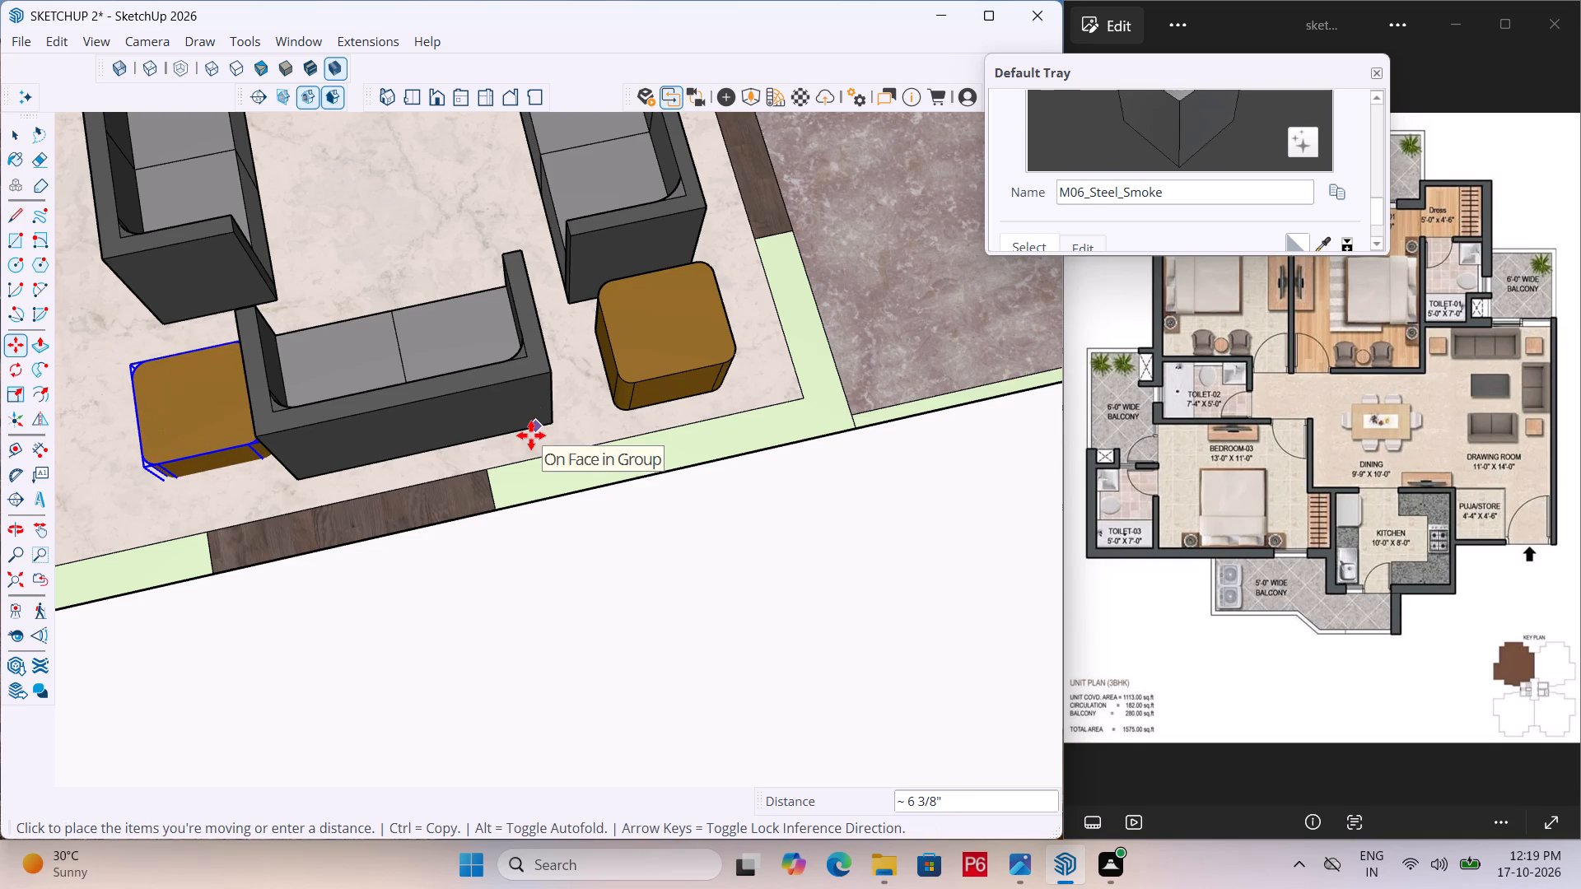
pyautogui.press('Escape')
pyautogui.press('space')
pyautogui.click(548, 407)
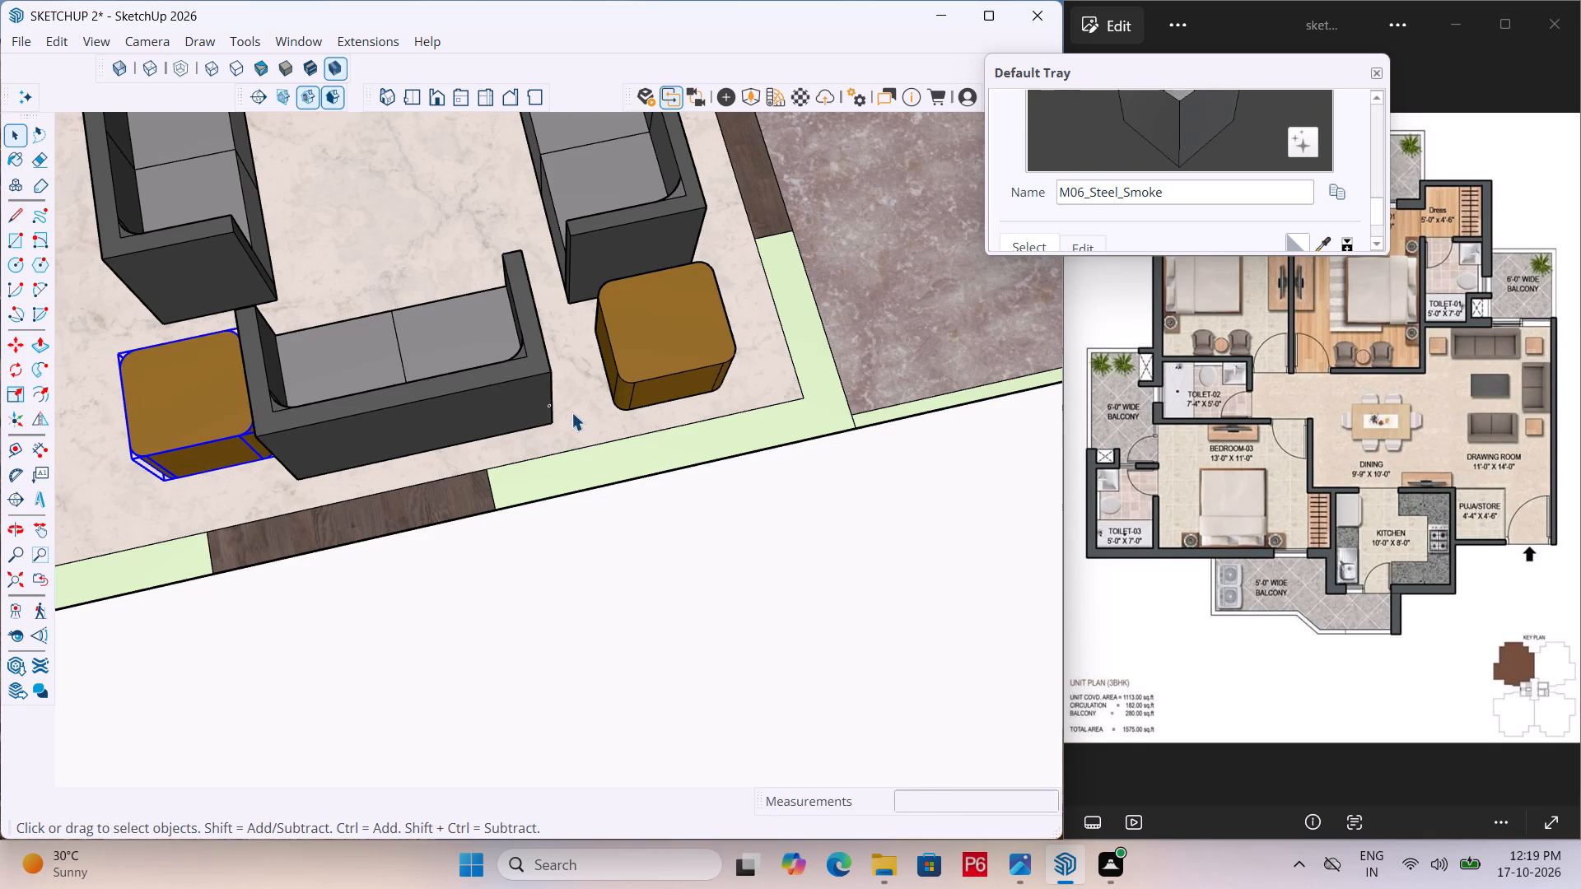
pyautogui.scroll(4, 571, 412)
pyautogui.press('m')
pyautogui.click(550, 427)
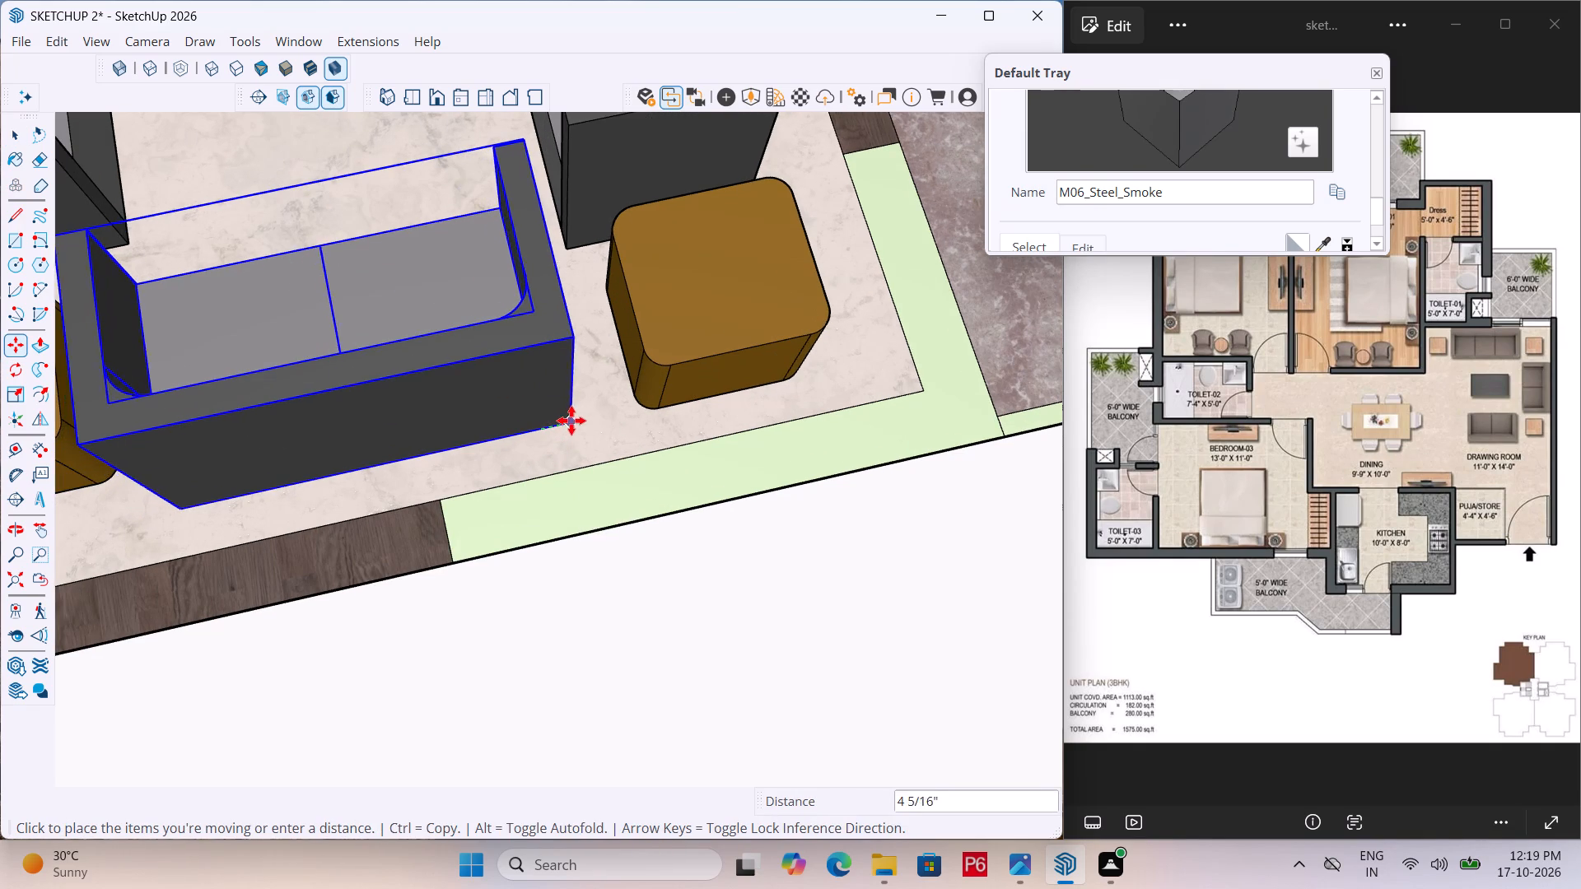
pyautogui.click(576, 420)
pyautogui.scroll(-10, 649, 351)
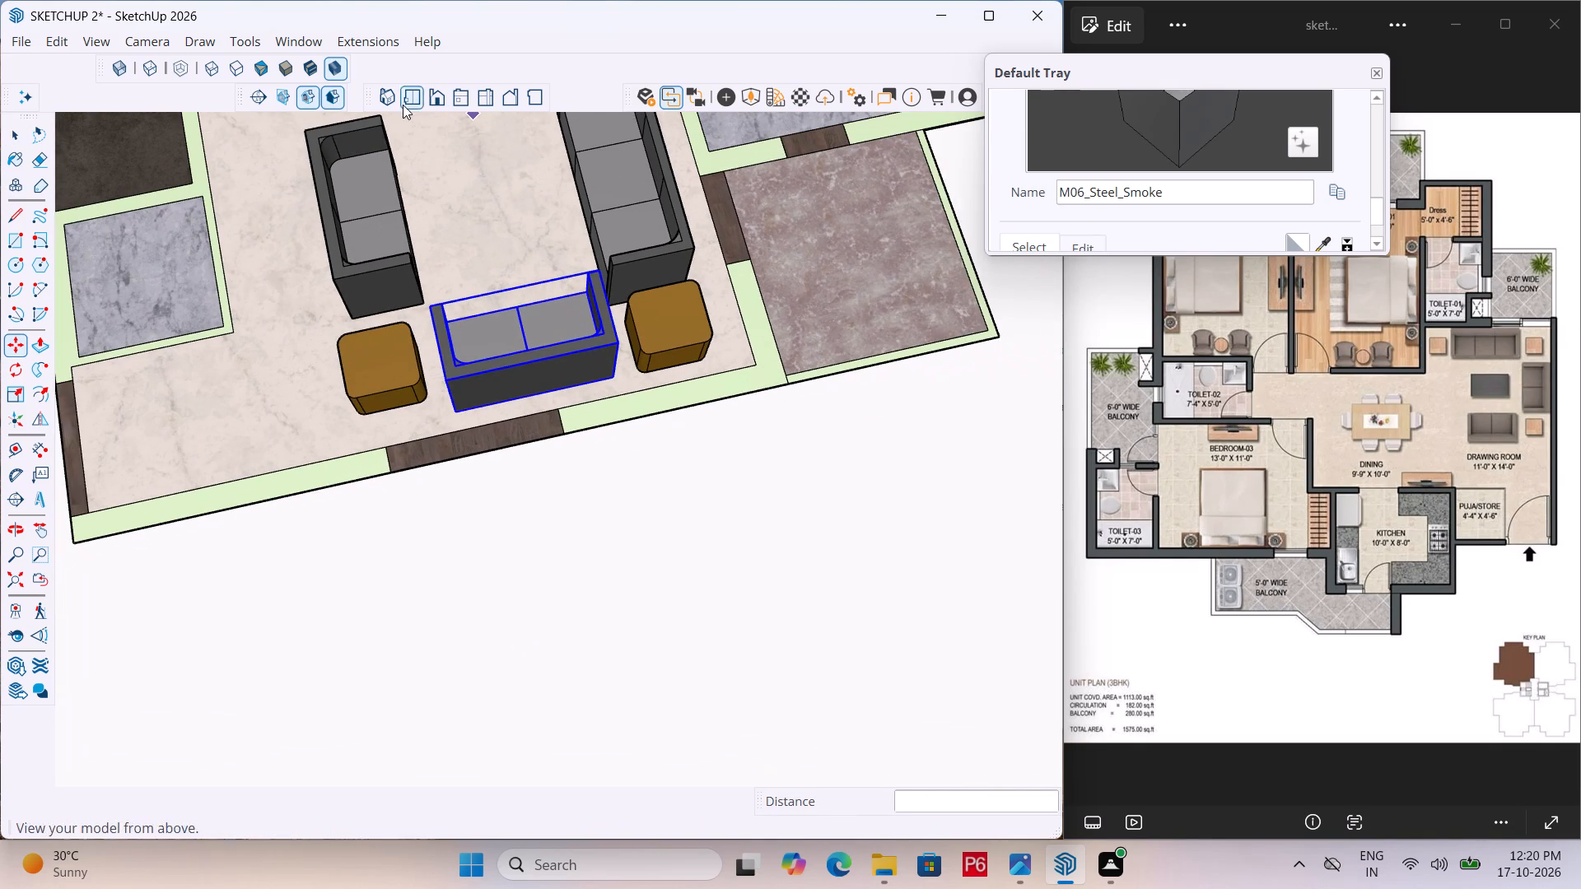
pyautogui.click(419, 94)
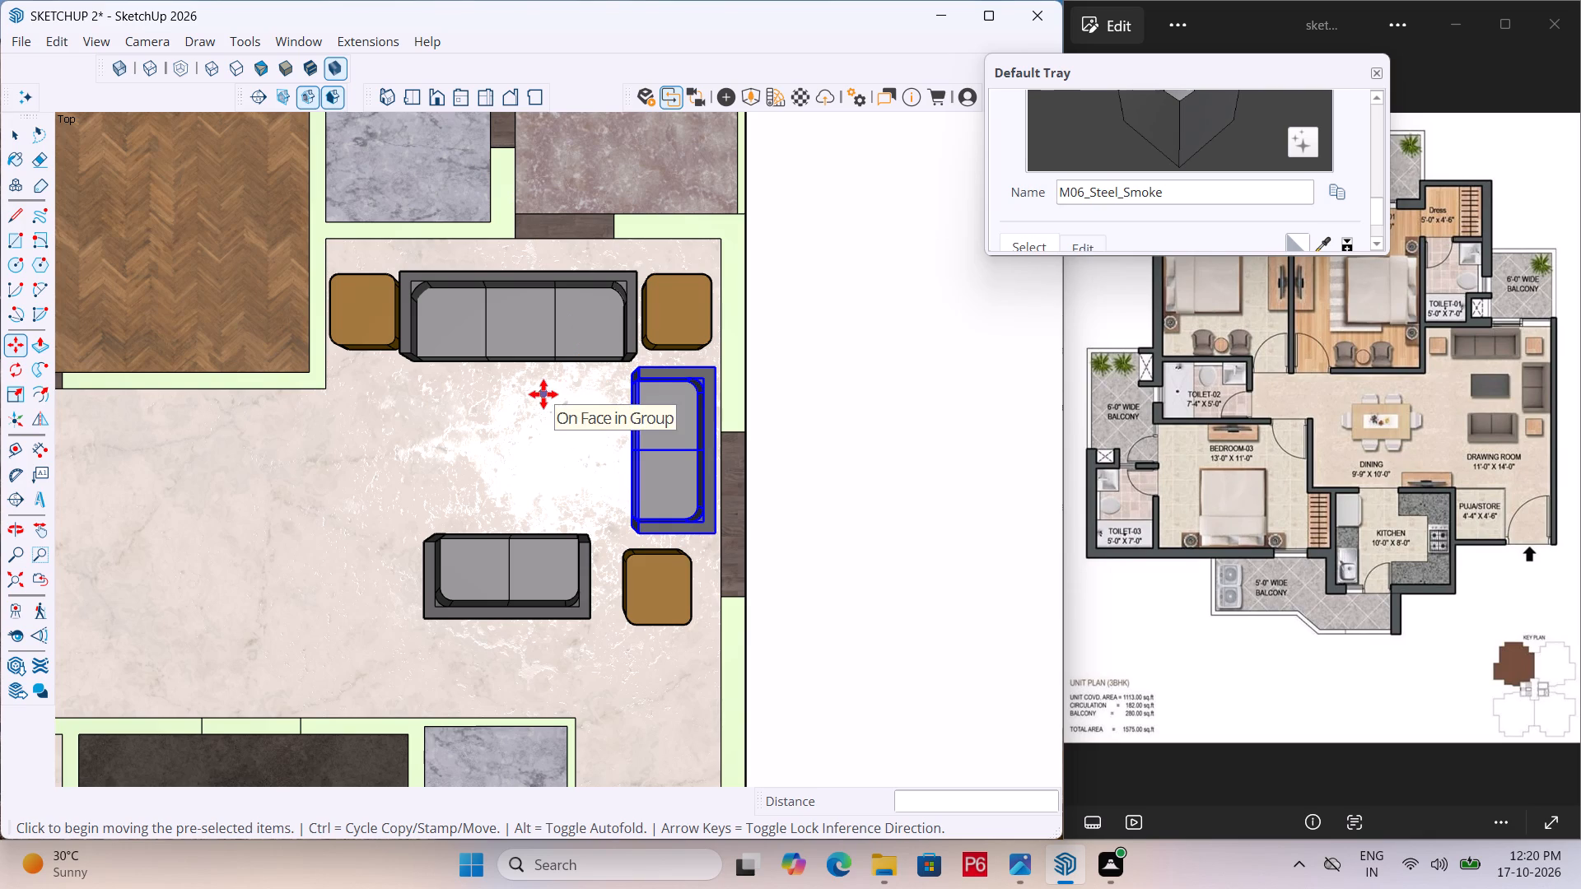
# Save the model.
pyautogui.hotkey('ctrl', 's')
pyautogui.hotkey('ctrl', 's')
pyautogui.hotkey('ctrl', 's')
# Move the side table at the far end of the wall-side two-seater about 5 1/16" toward the sofa and outer wall.
pyautogui.scroll(4, 679, 661)
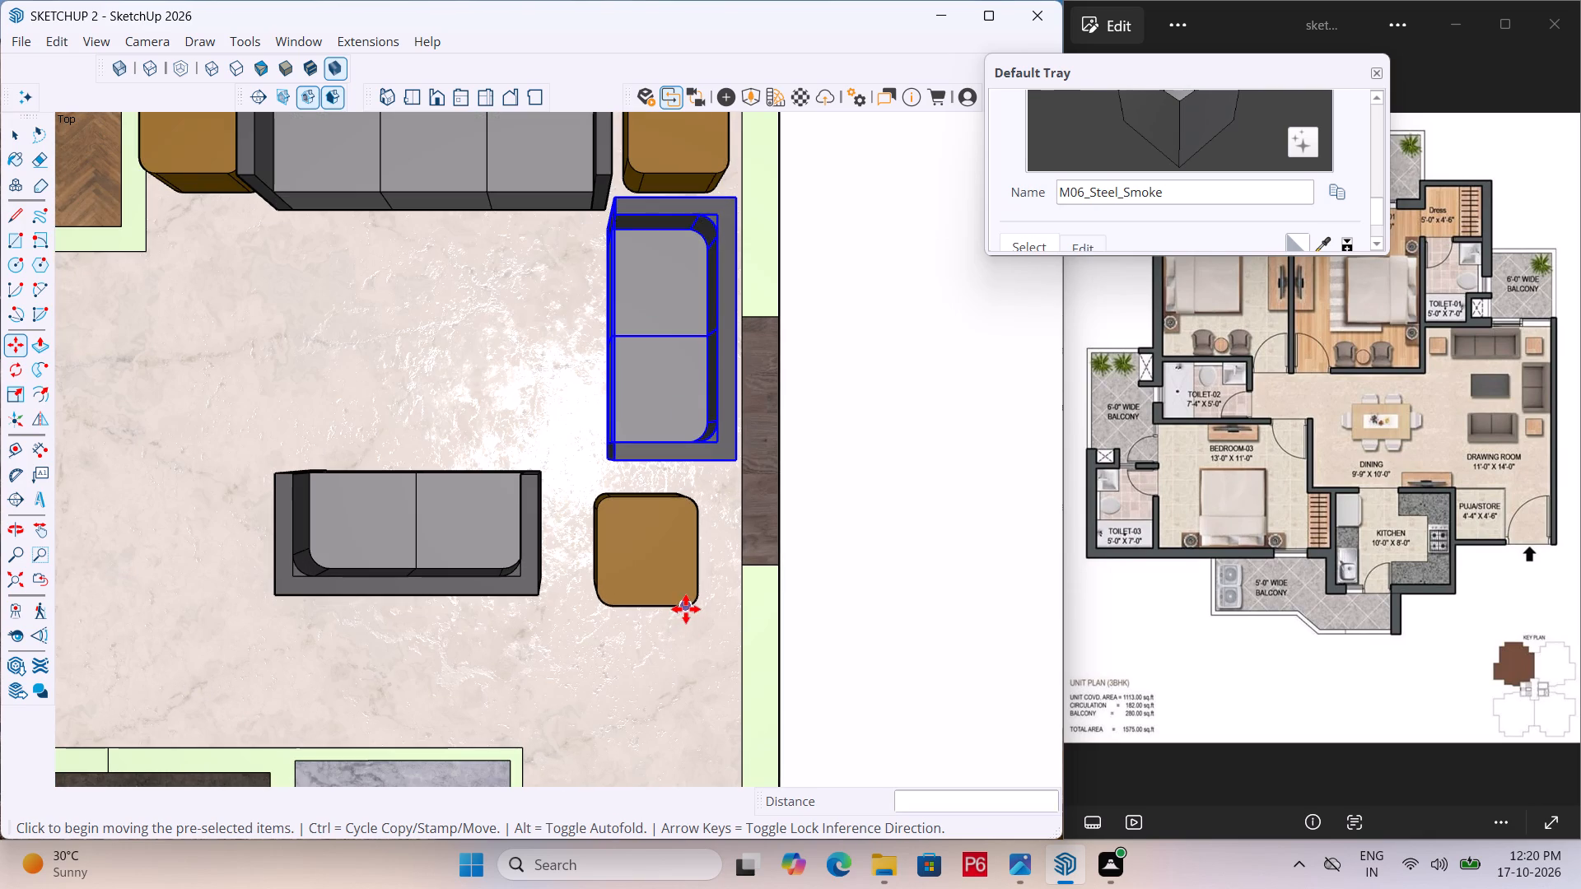
pyautogui.click(686, 608)
pyautogui.press('Escape')
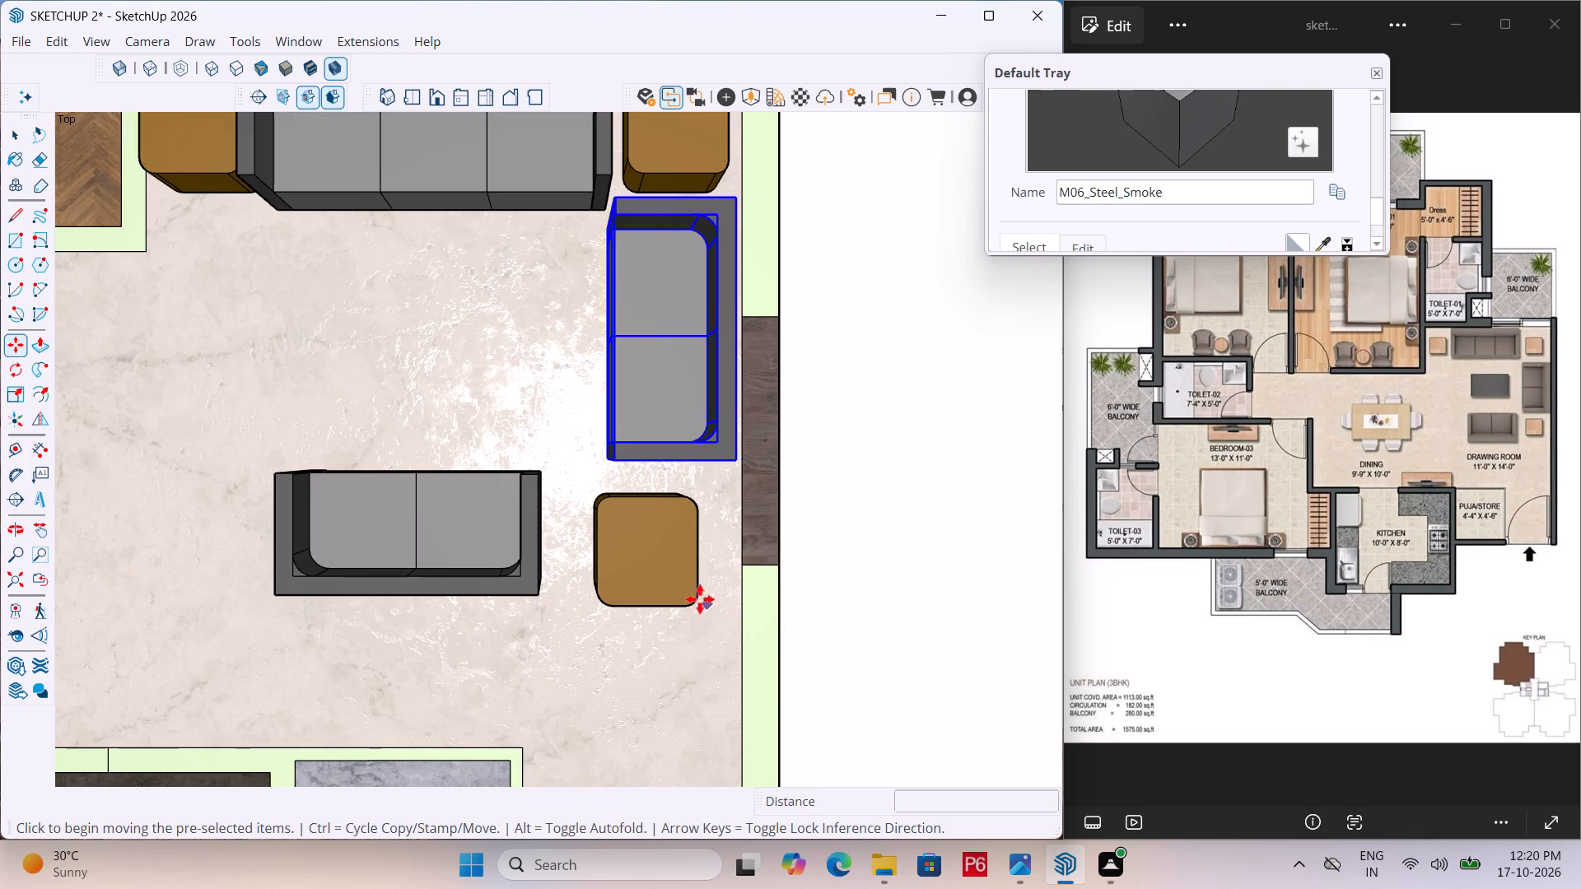
pyautogui.scroll(-5, 516, 472)
pyautogui.moveTo(651, 448); pyautogui.dragTo(571, 376, button='middle')
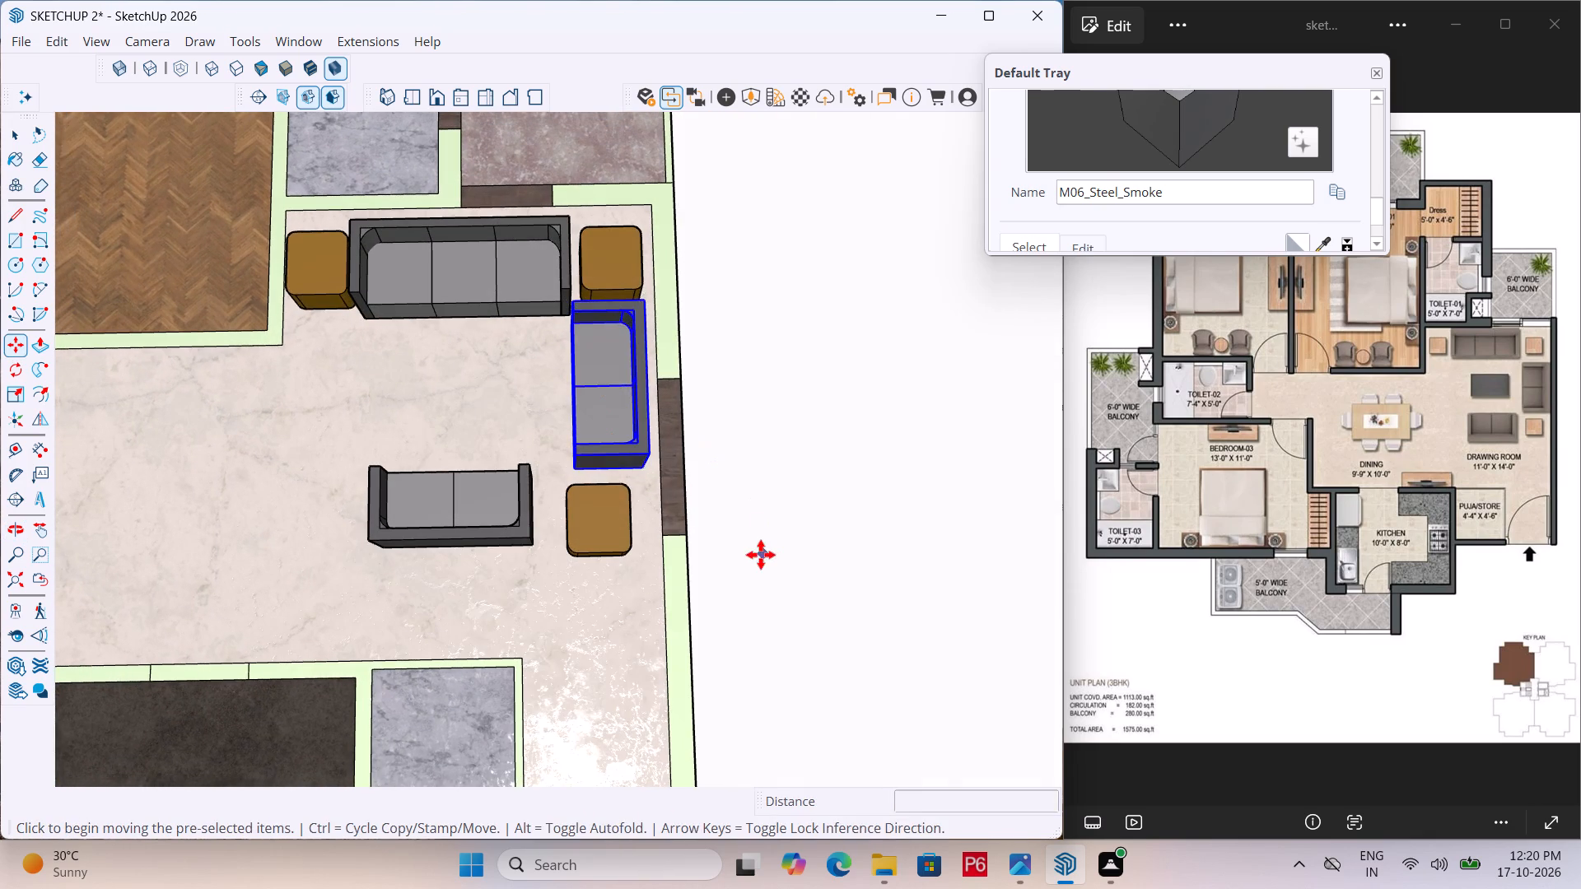
pyautogui.moveTo(747, 556); pyautogui.dragTo(584, 257, button='middle')
pyautogui.scroll(5, 616, 601)
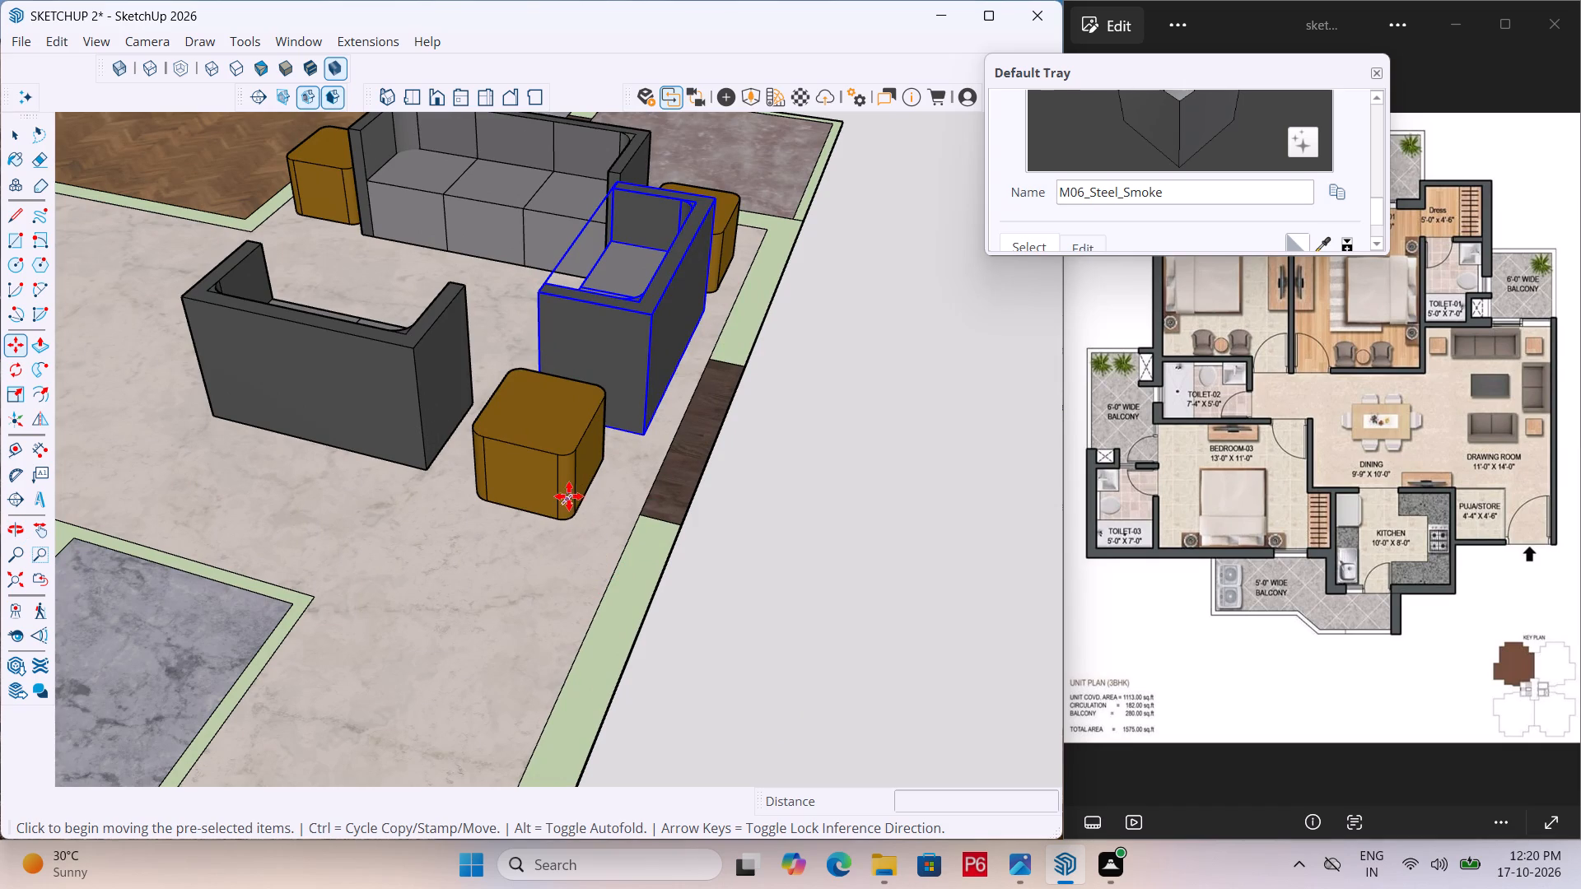
pyautogui.press('space')
pyautogui.click(568, 494)
pyautogui.press('m')
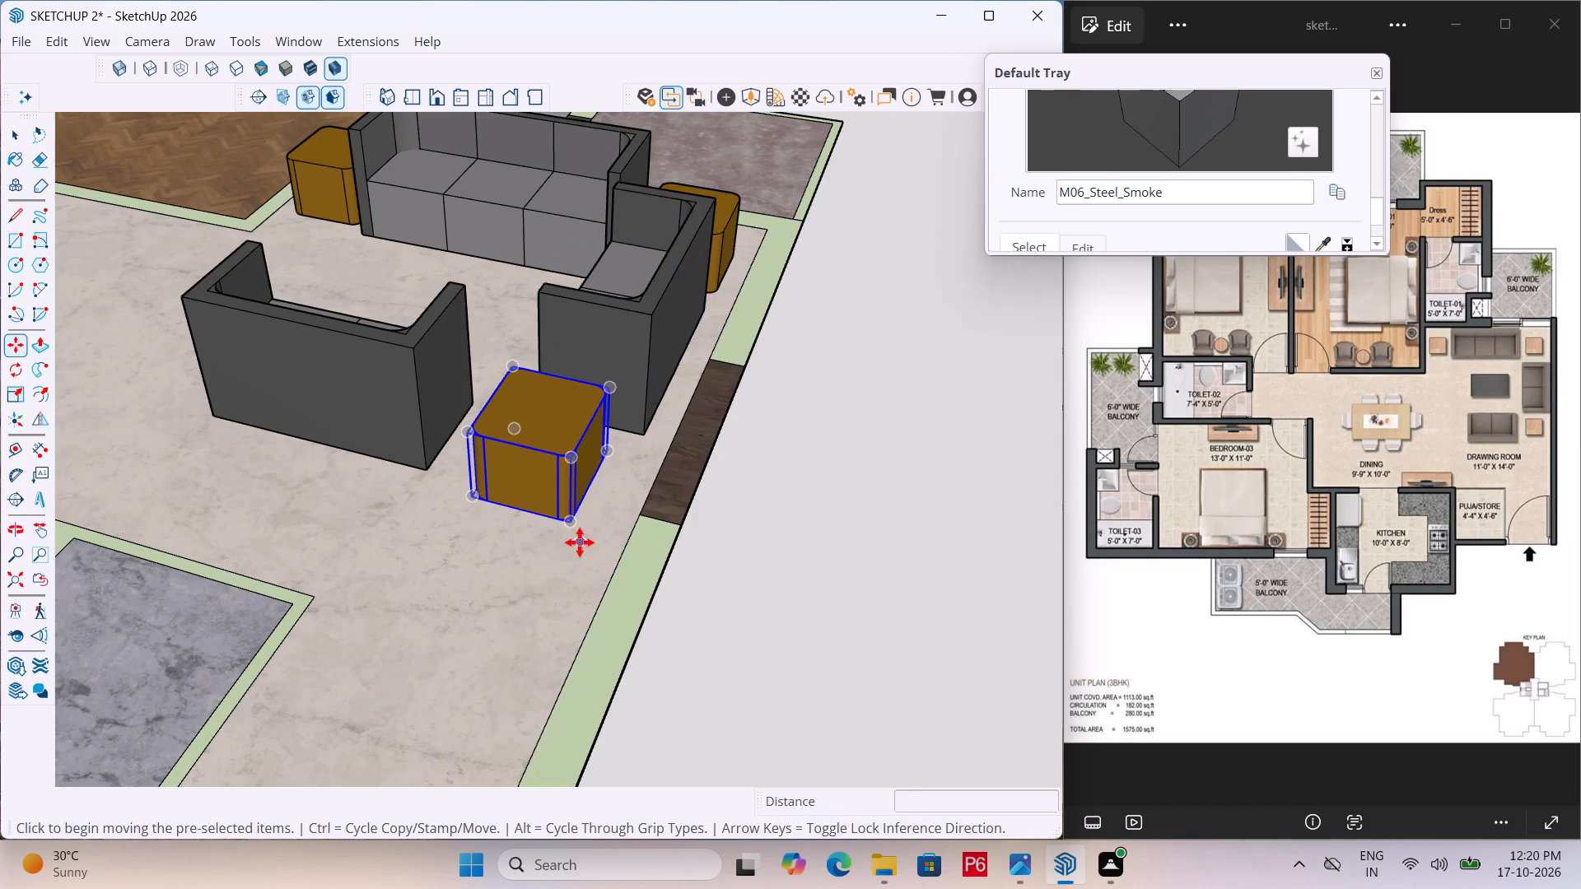
pyautogui.click(568, 529)
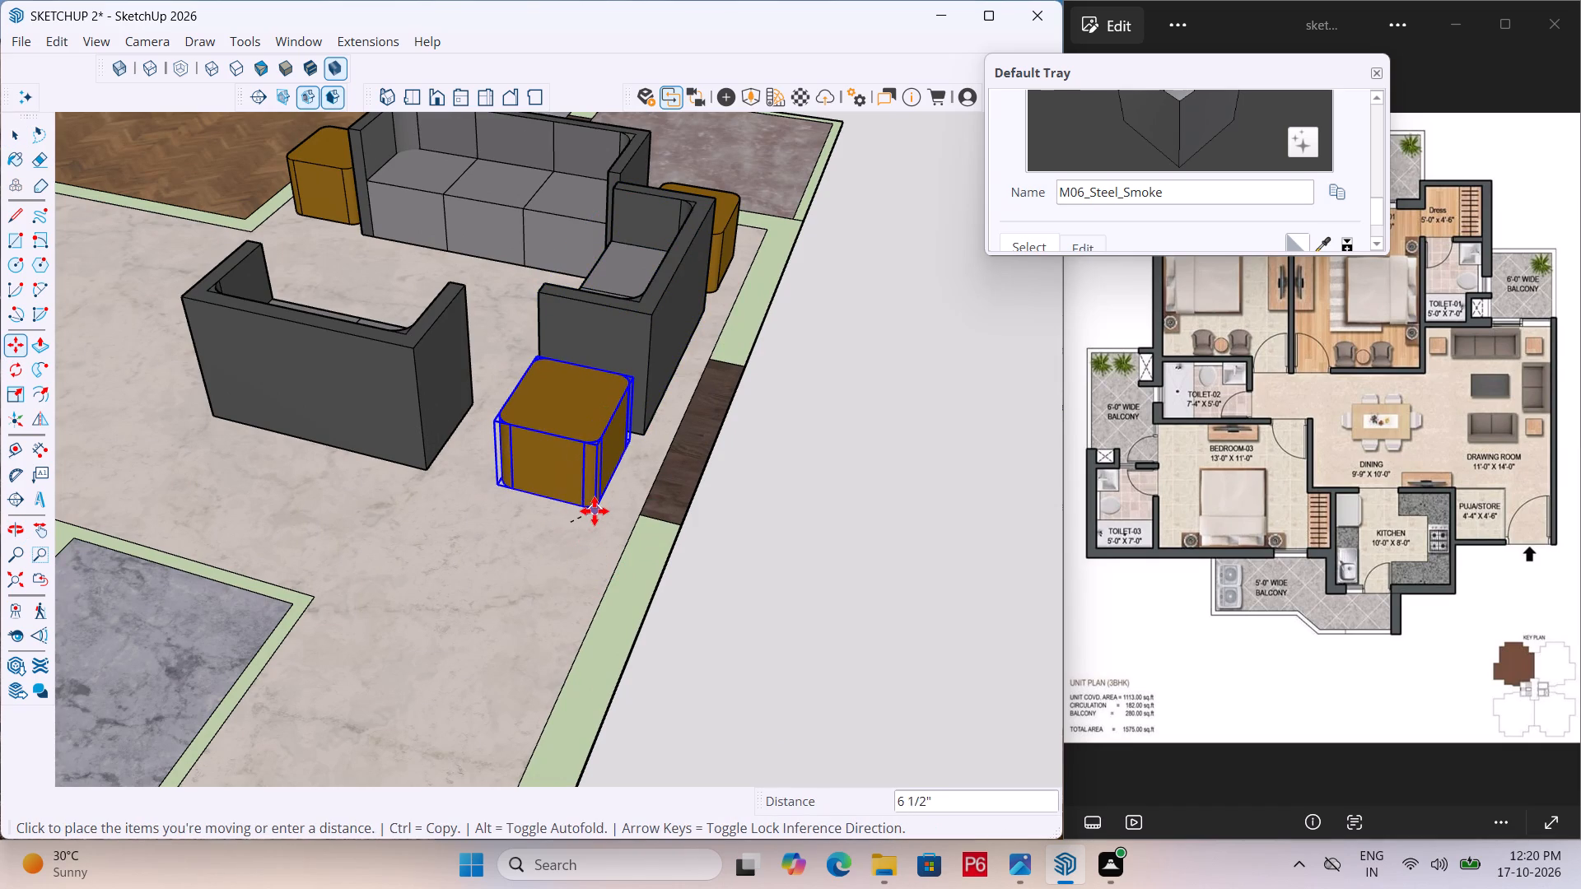
pyautogui.click(595, 511)
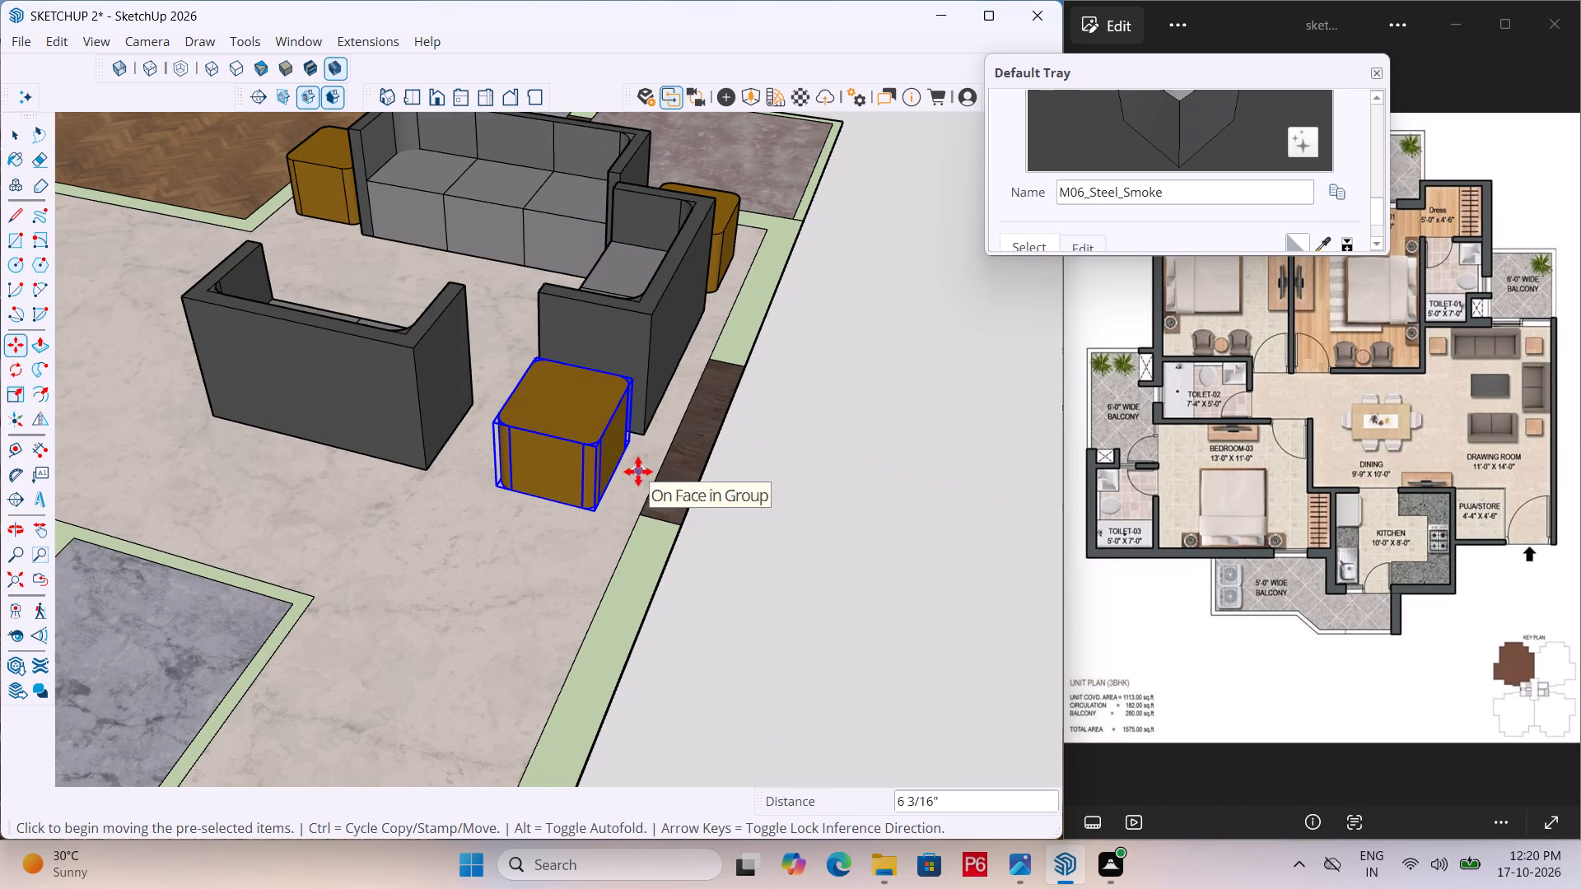
pyautogui.hotkey('ctrl', 'z')
pyautogui.scroll(5, 568, 552)
pyautogui.click(571, 511)
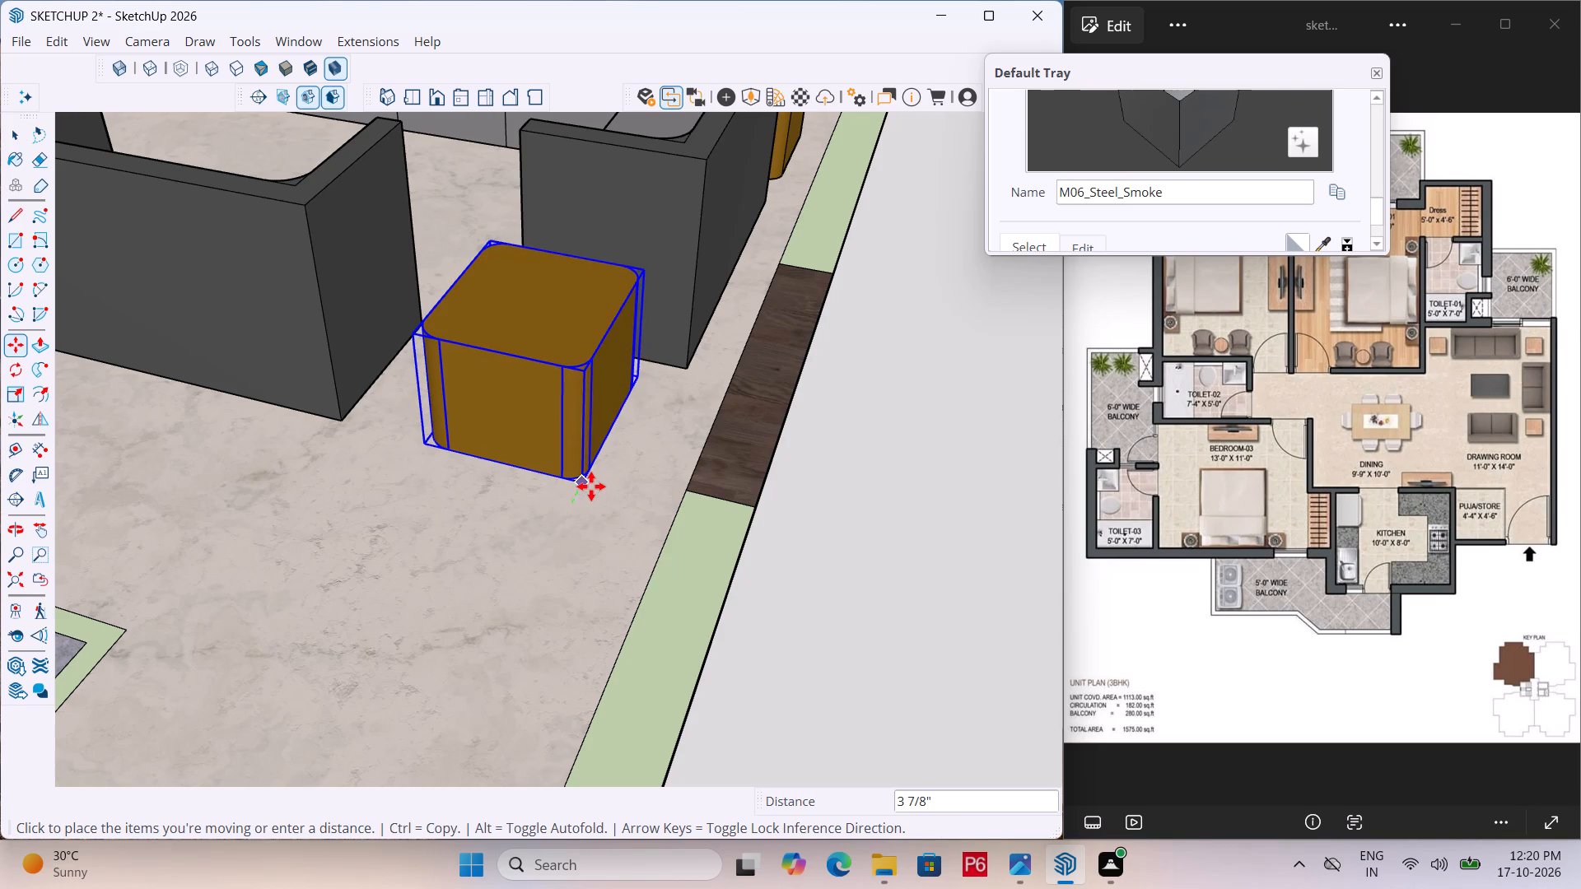
pyautogui.click(602, 486)
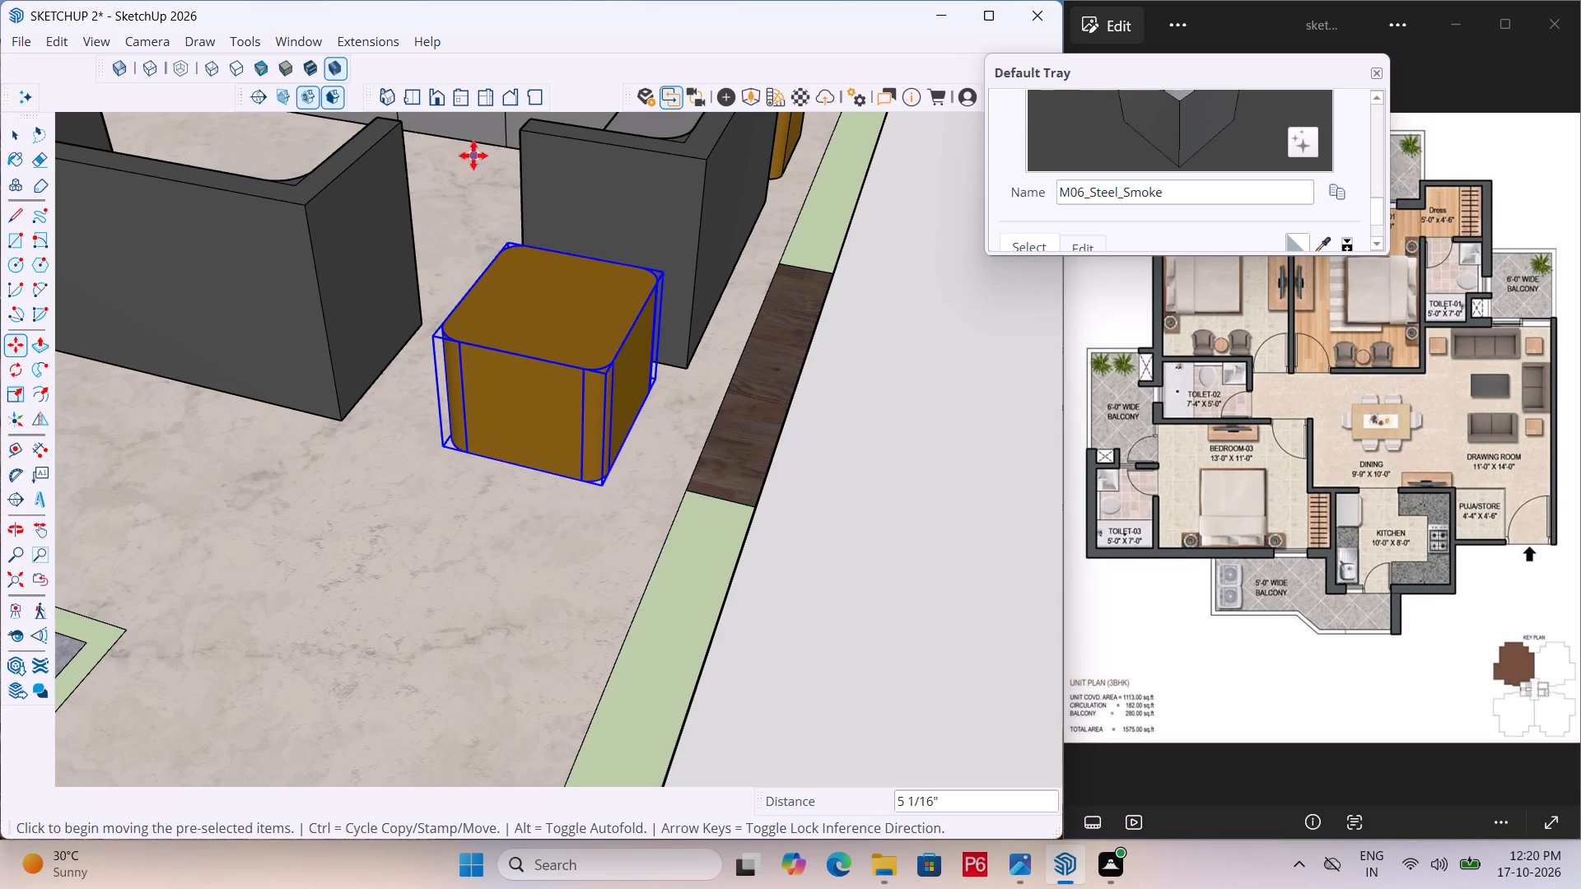
# Examine the drawing room furniture layout from the top and at an angle, within the whole apartment plan.
pyautogui.click(417, 98)
pyautogui.scroll(-6, 548, 258)
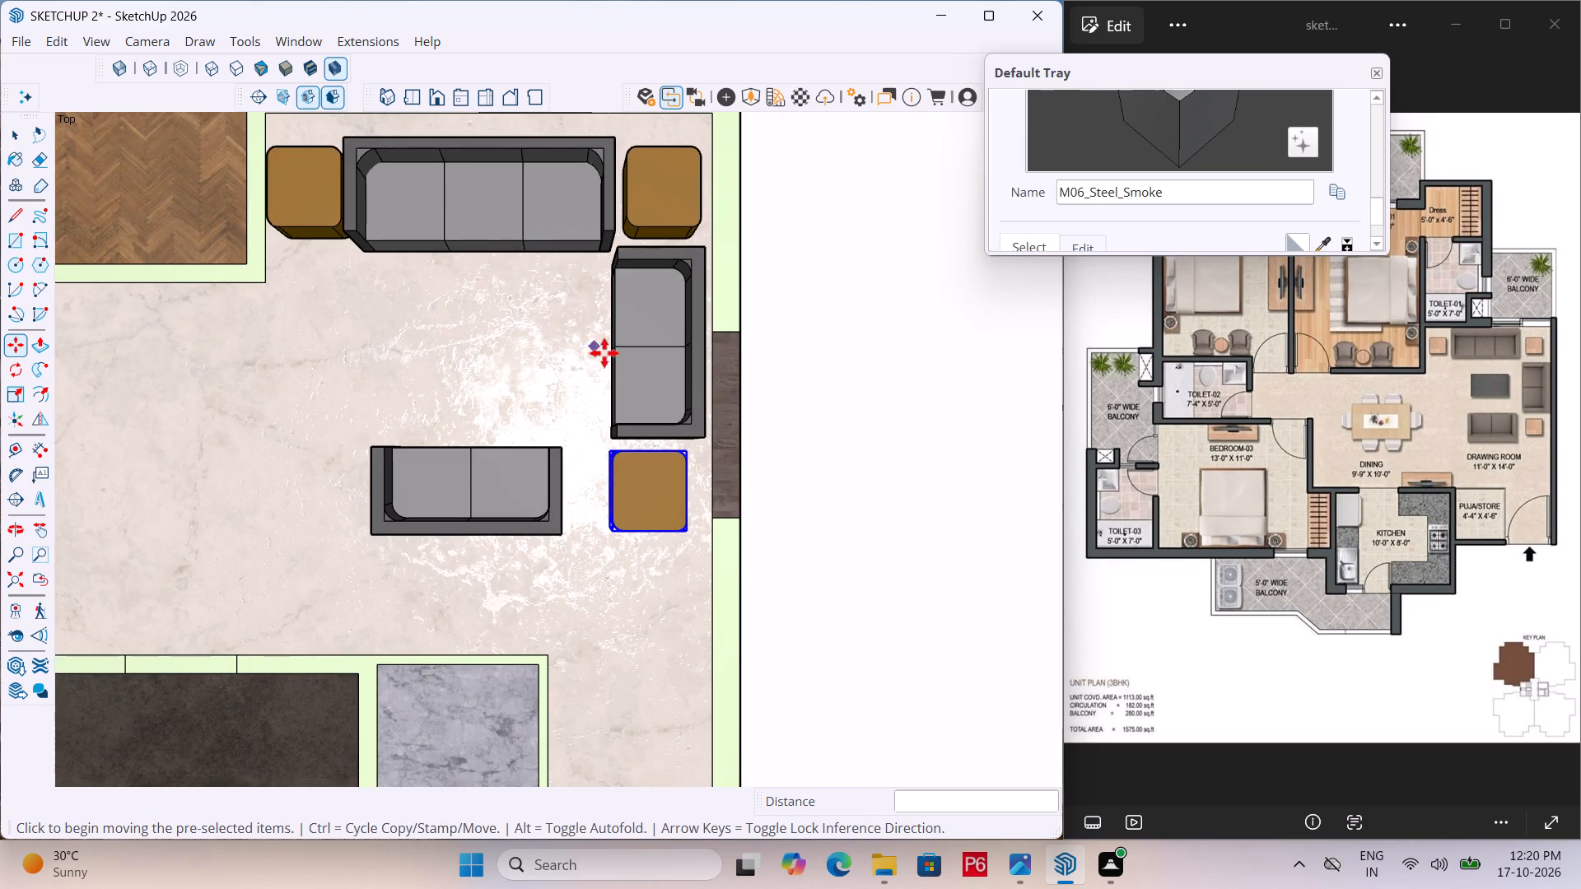
pyautogui.scroll(-4, 684, 480)
pyautogui.moveTo(664, 527); pyautogui.dragTo(765, 538, button='middle')
pyautogui.scroll(-1, 665, 528)
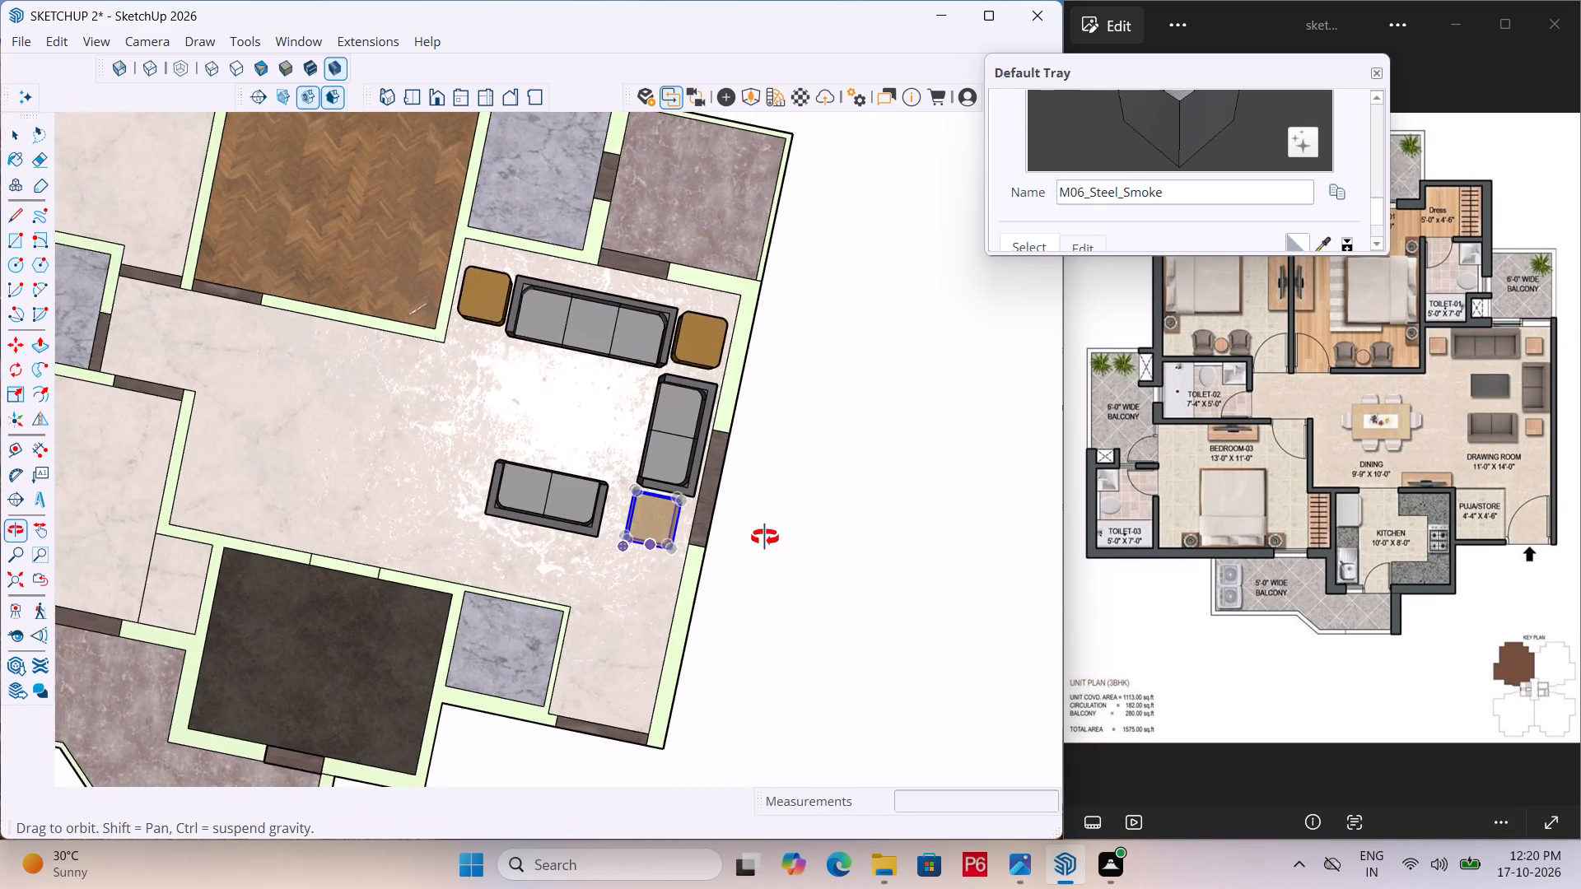
pyautogui.moveTo(765, 538); pyautogui.dragTo(688, 373, button='middle')
pyautogui.click(413, 105)
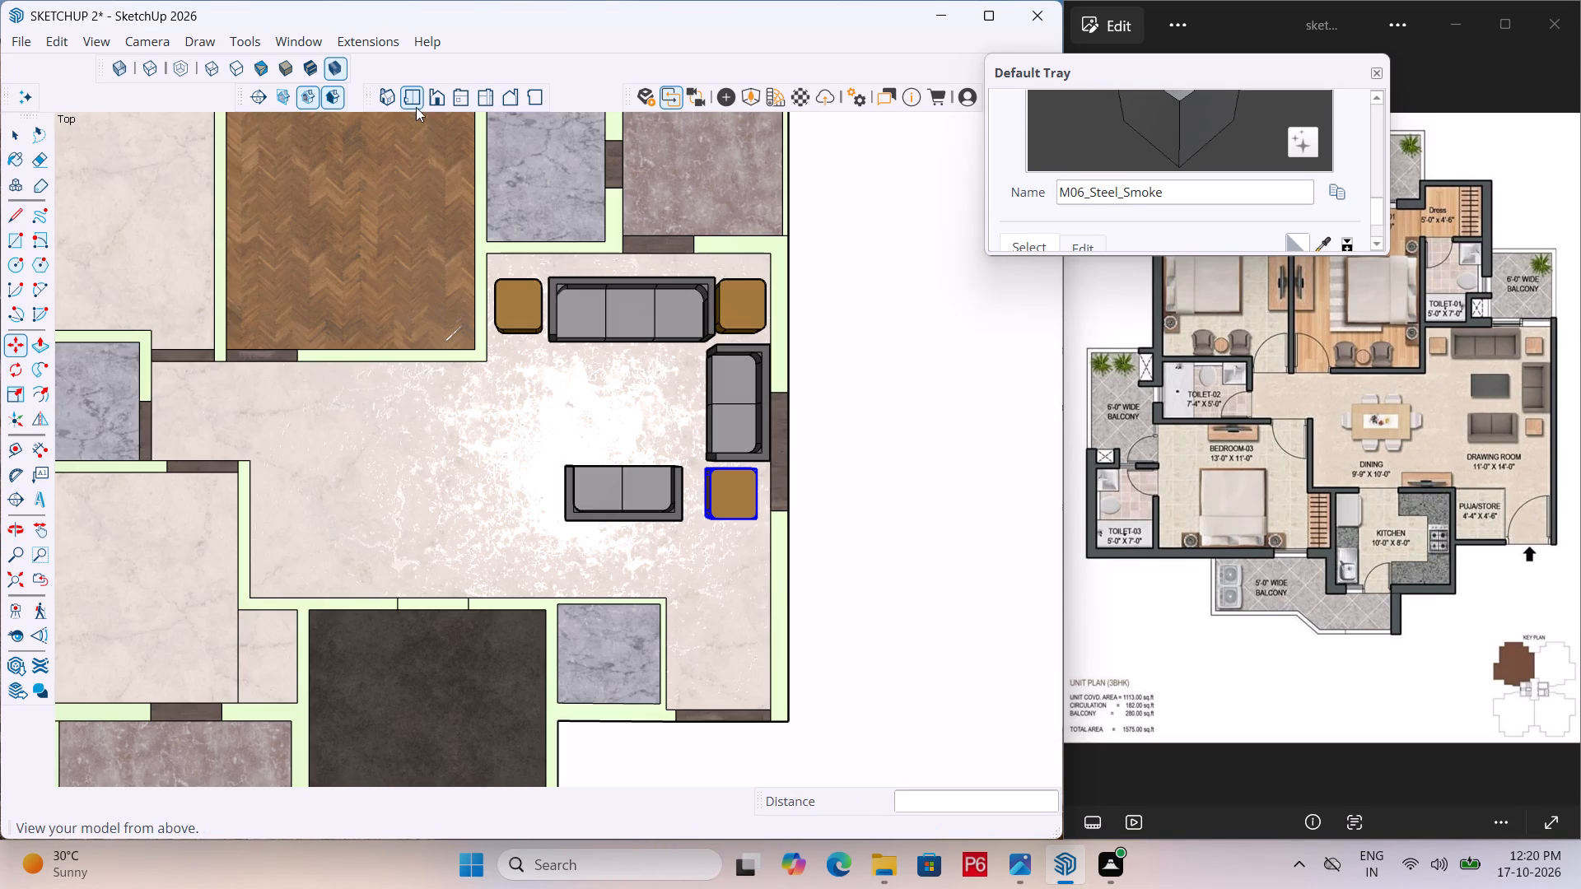
pyautogui.moveTo(776, 466); pyautogui.dragTo(674, 419, button='middle')
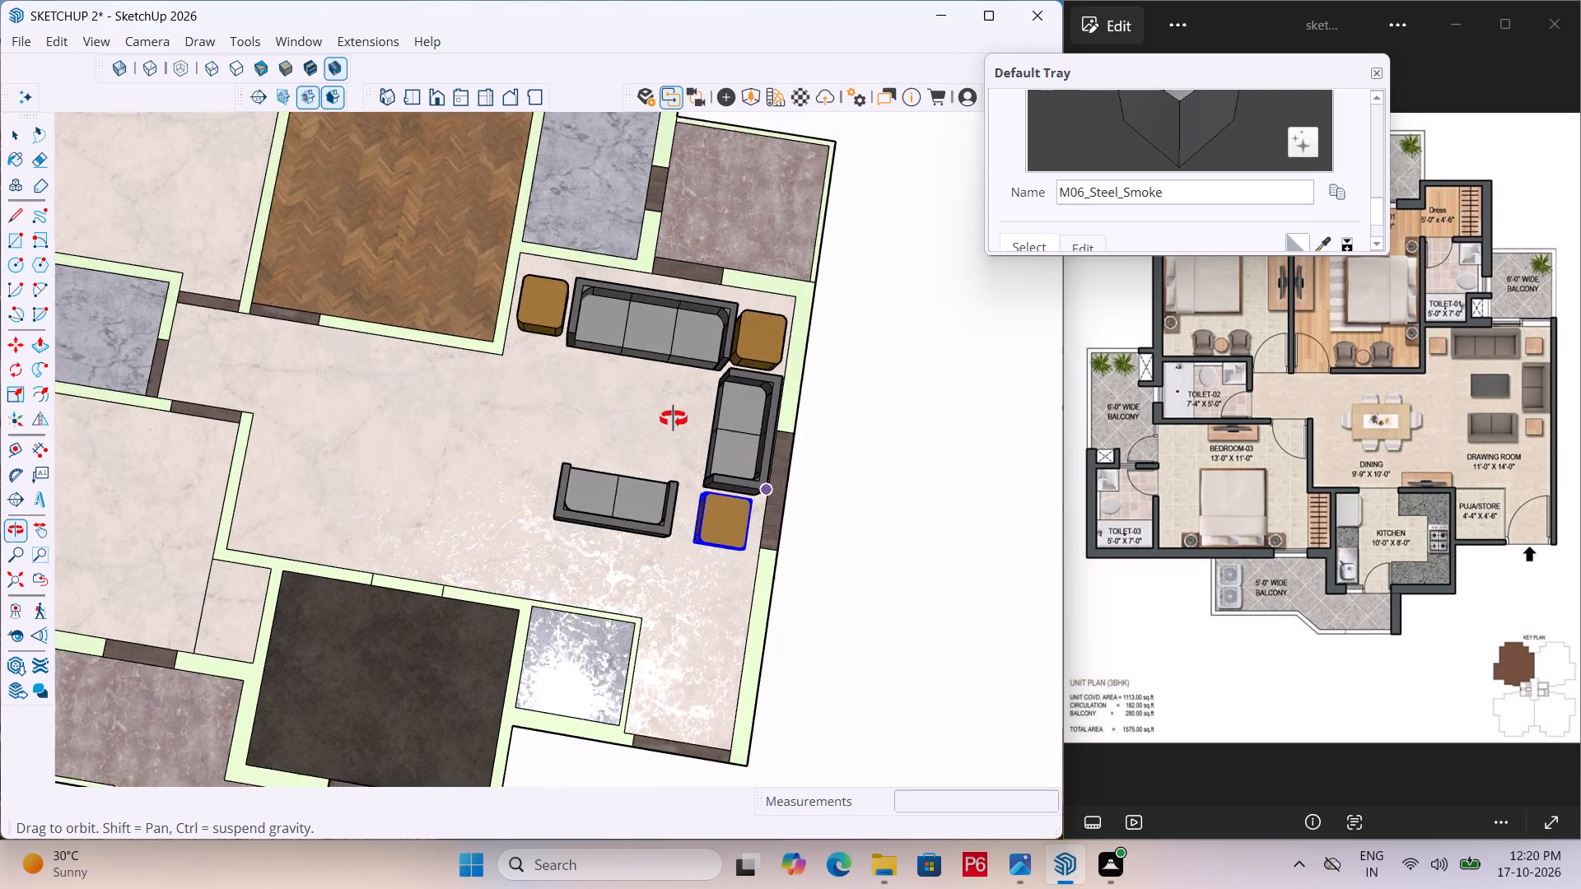
pyautogui.moveTo(674, 419); pyautogui.dragTo(792, 426, button='middle')
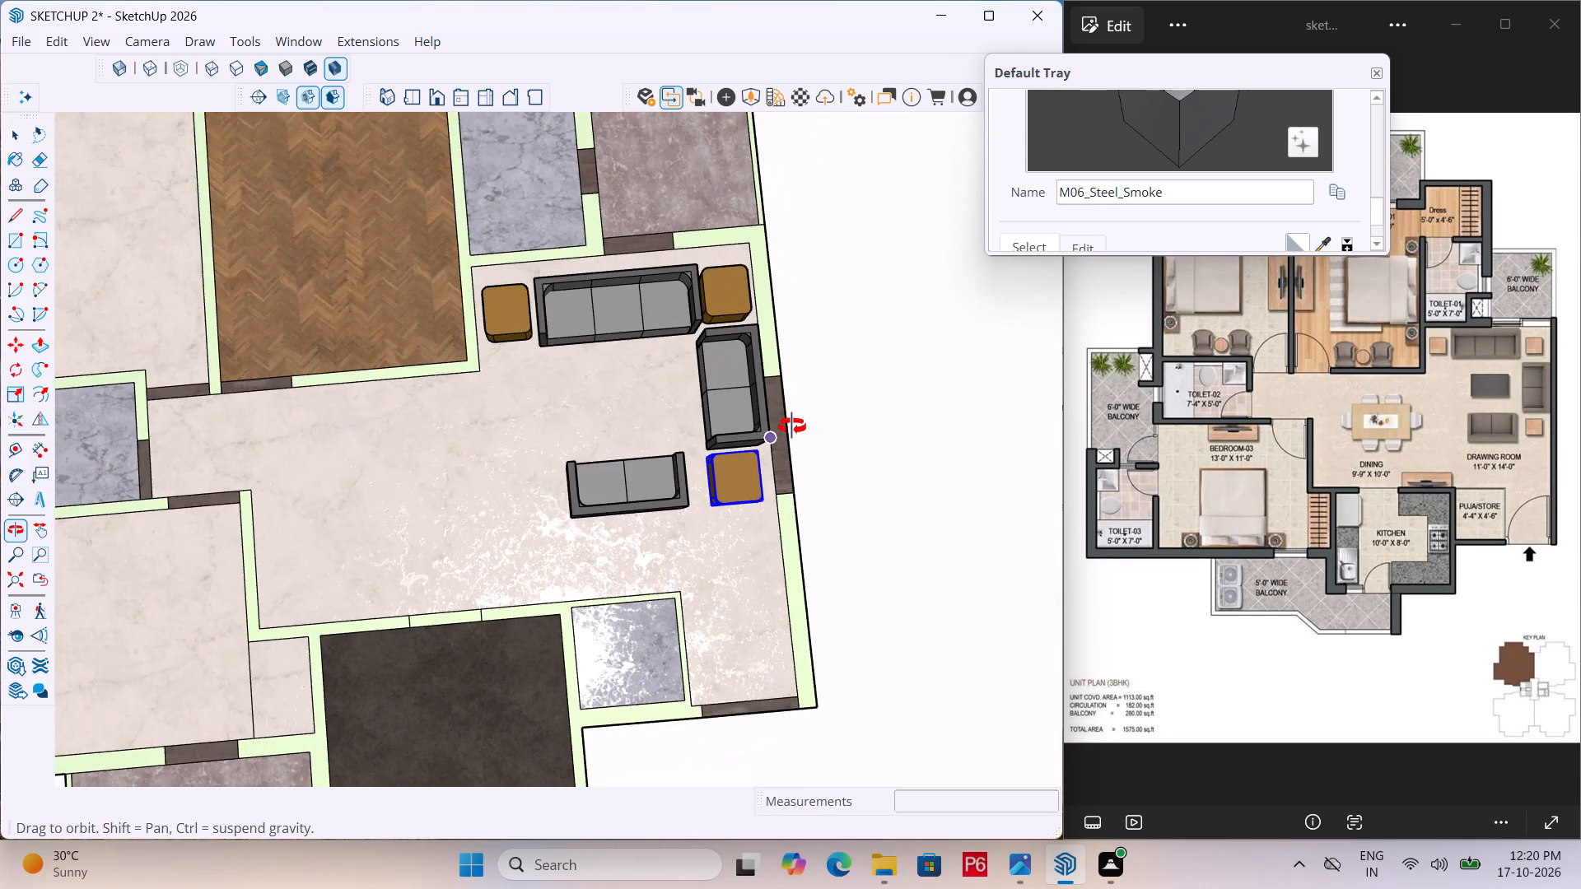
pyautogui.moveTo(792, 426); pyautogui.dragTo(763, 440, button='middle')
pyautogui.scroll(-4, 618, 407)
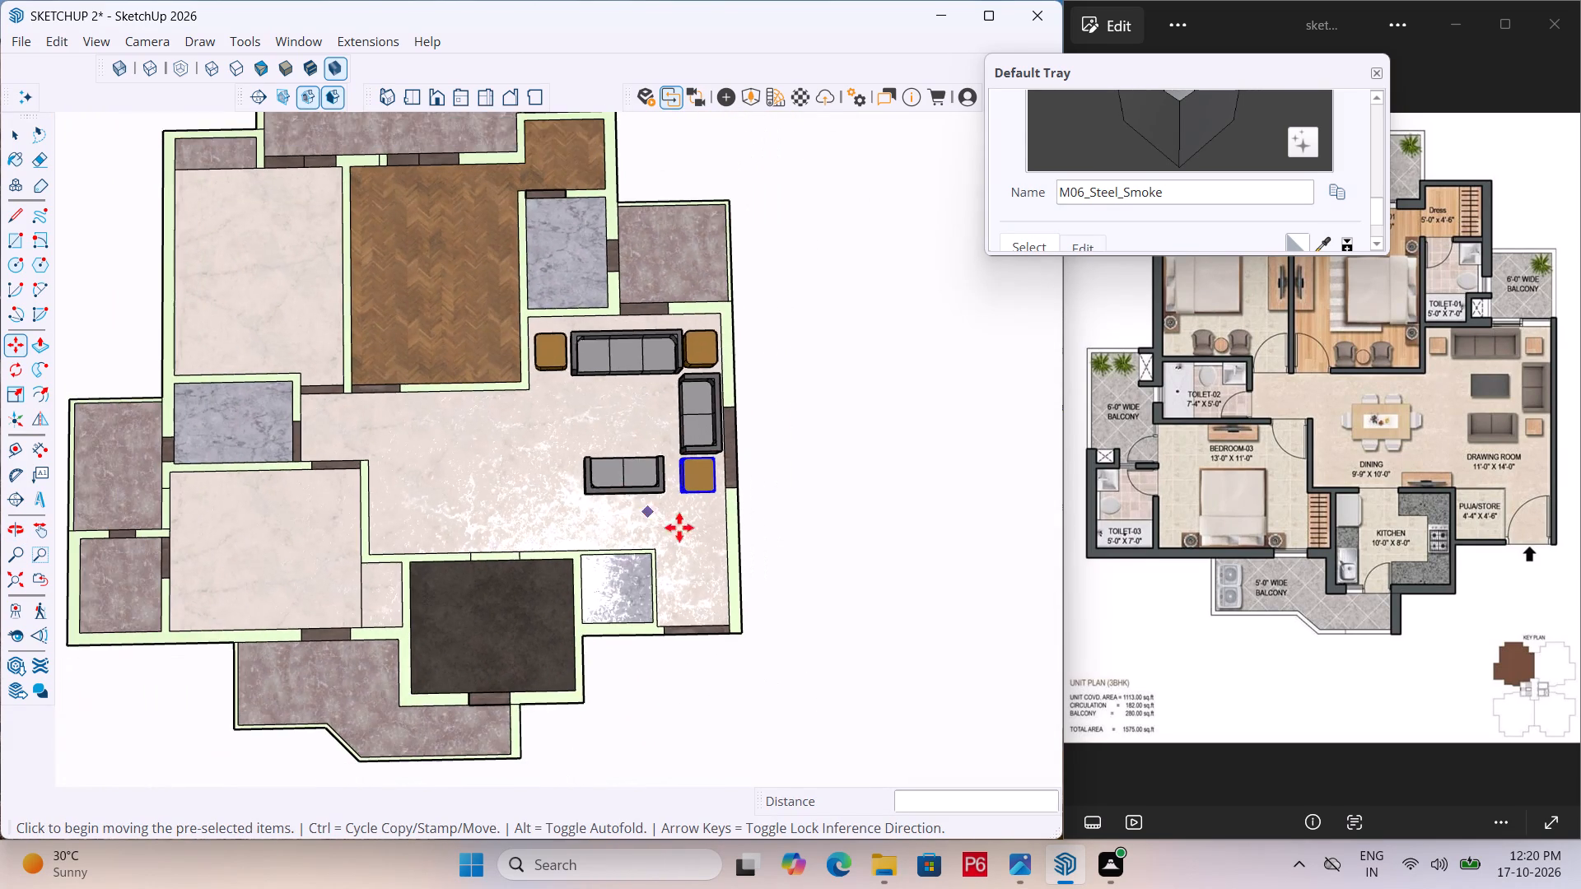
pyautogui.moveTo(681, 528); pyautogui.dragTo(617, 445, button='middle')
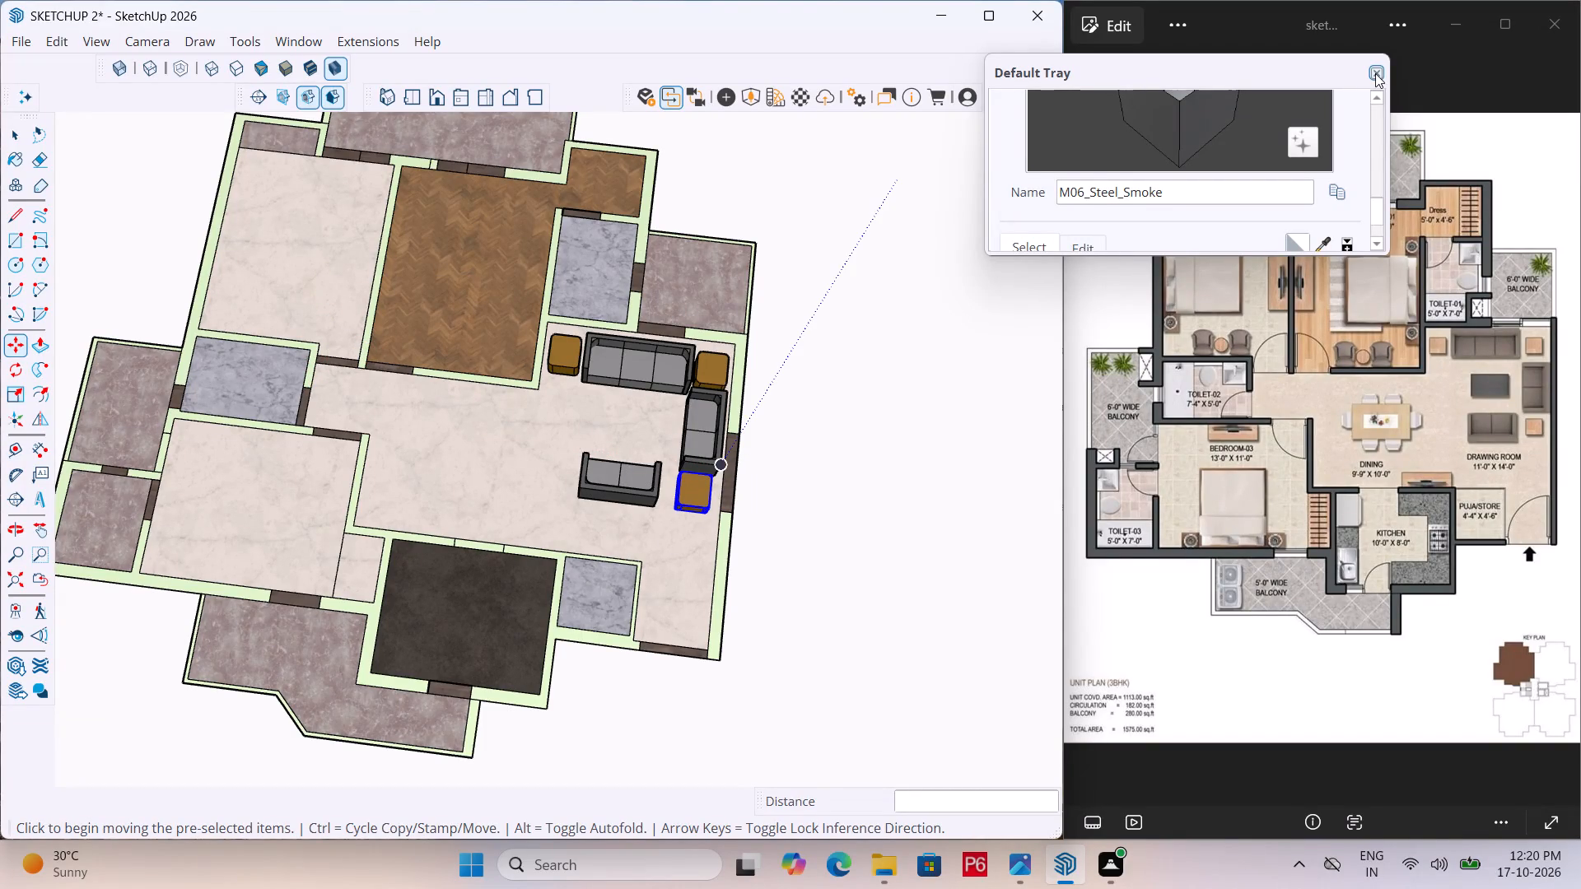
# Close the Default Tray and bring it back with the Paint Bucket tool active.
pyautogui.moveTo(1223, 72); pyautogui.dragTo(1113, 14)
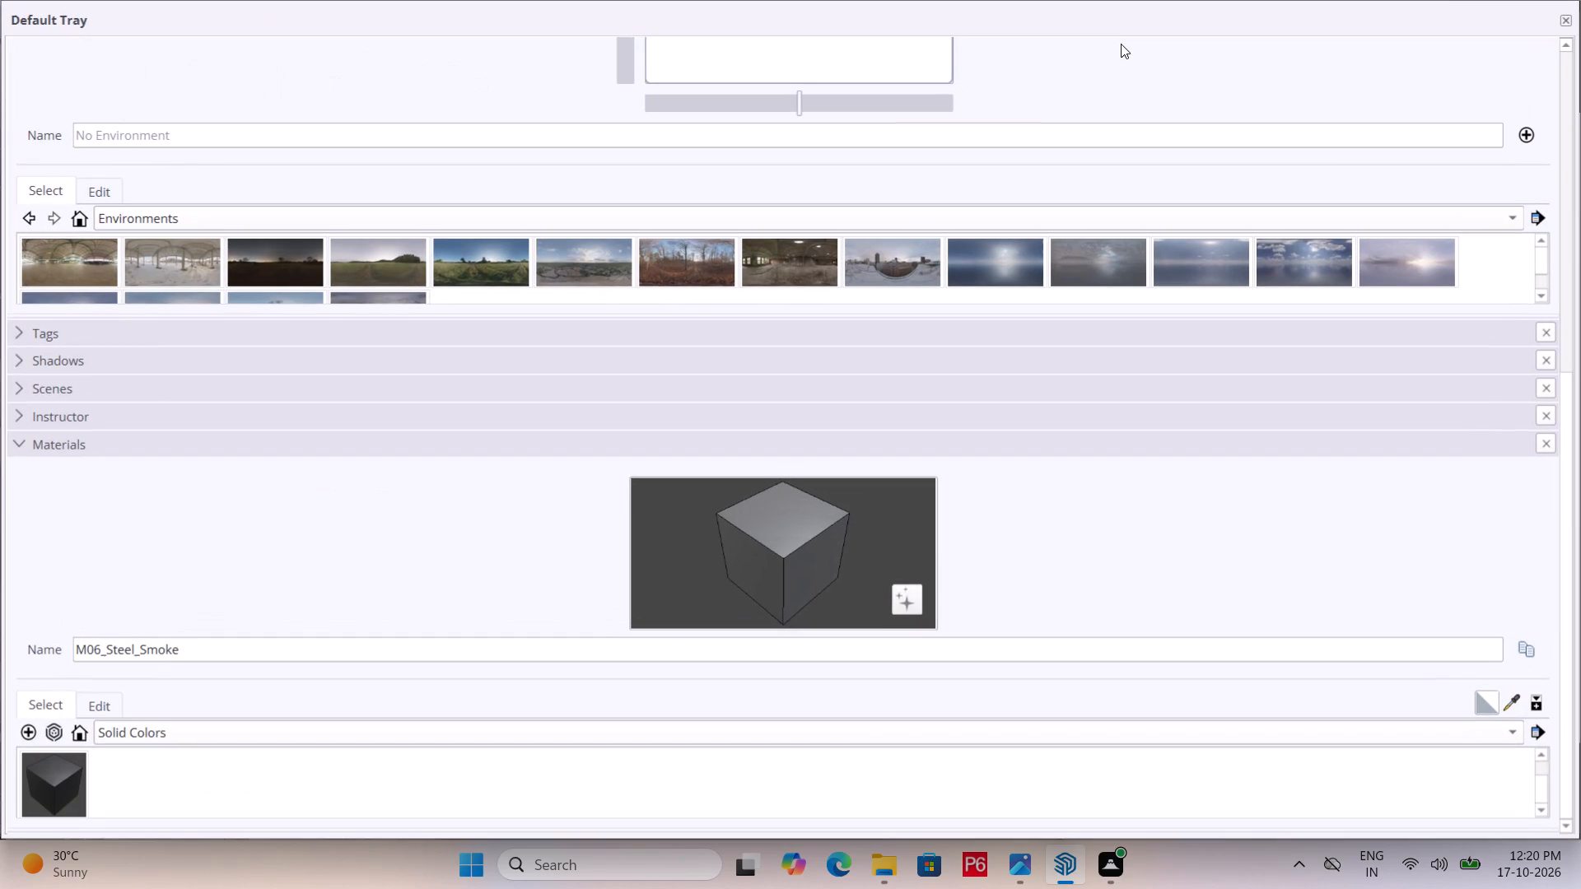
pyautogui.click(1569, 26)
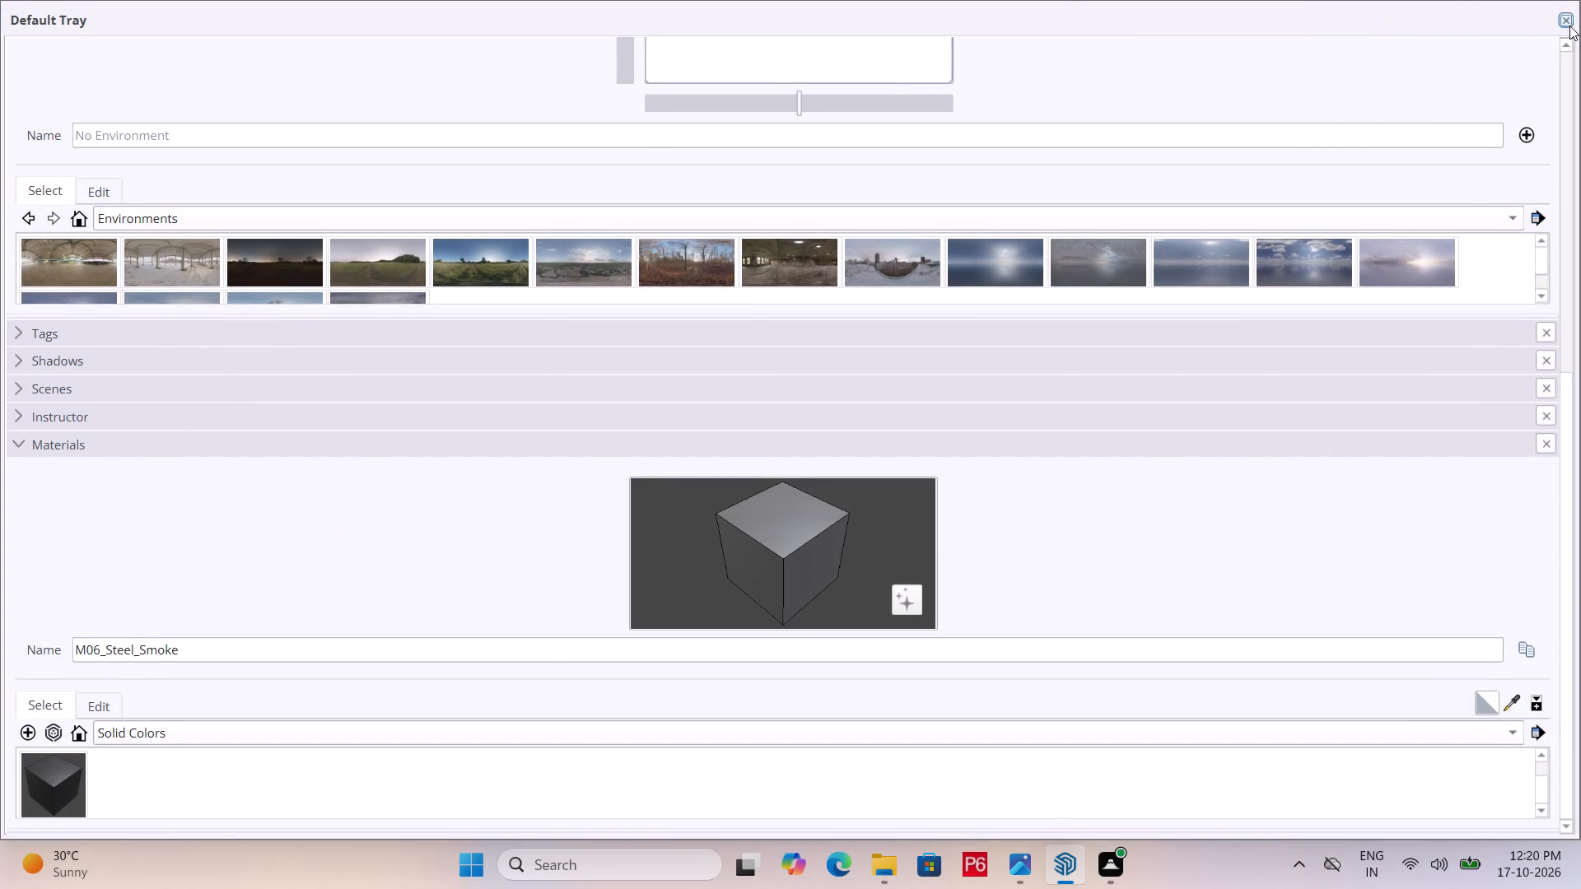
pyautogui.press('b')
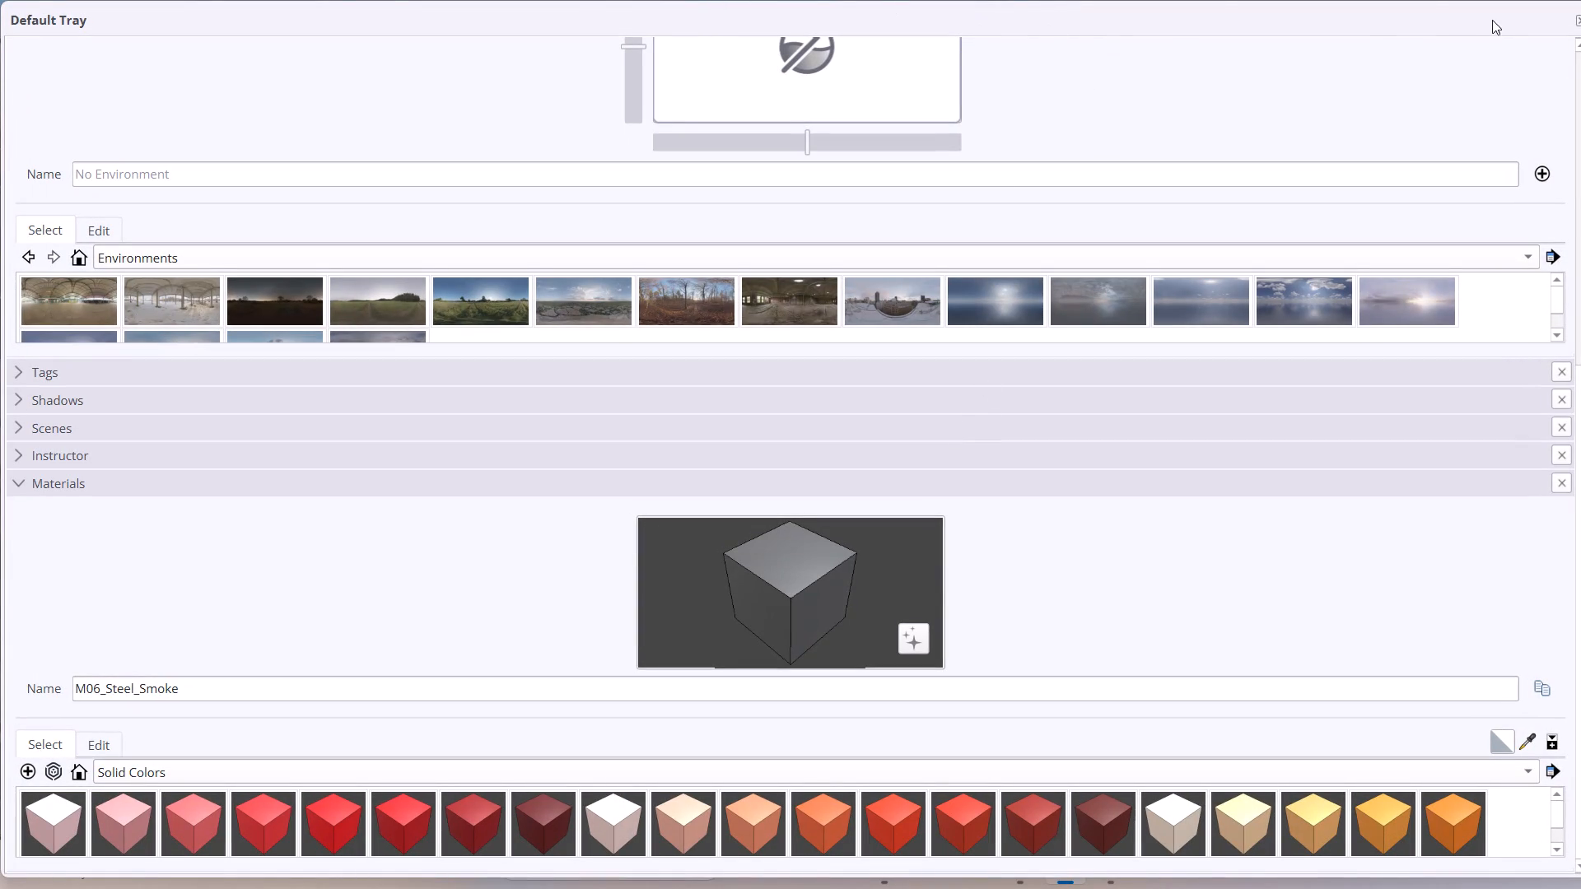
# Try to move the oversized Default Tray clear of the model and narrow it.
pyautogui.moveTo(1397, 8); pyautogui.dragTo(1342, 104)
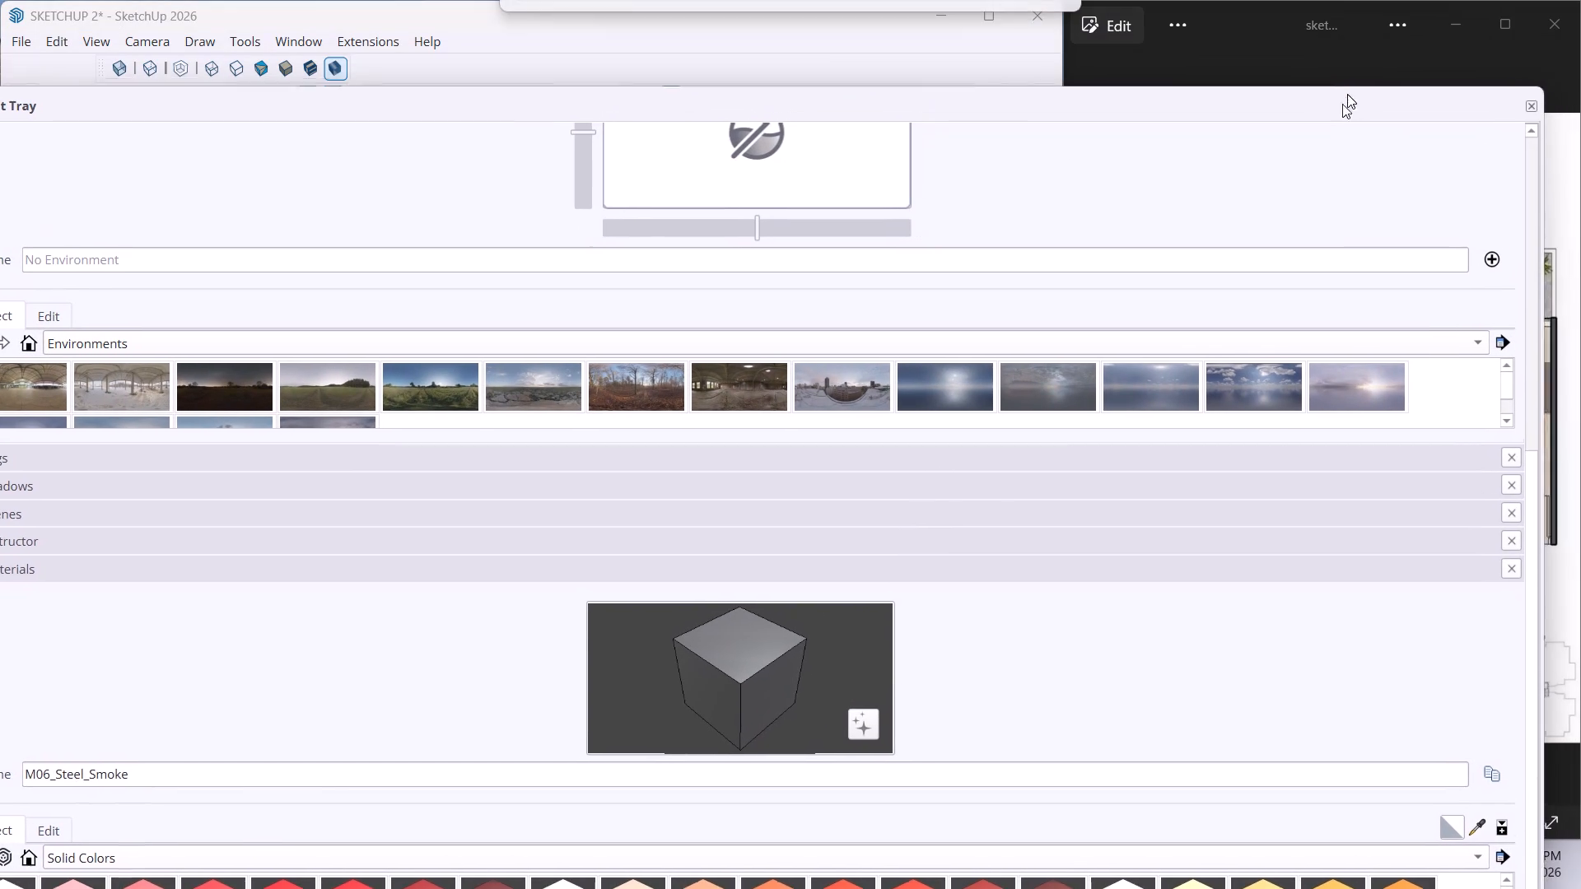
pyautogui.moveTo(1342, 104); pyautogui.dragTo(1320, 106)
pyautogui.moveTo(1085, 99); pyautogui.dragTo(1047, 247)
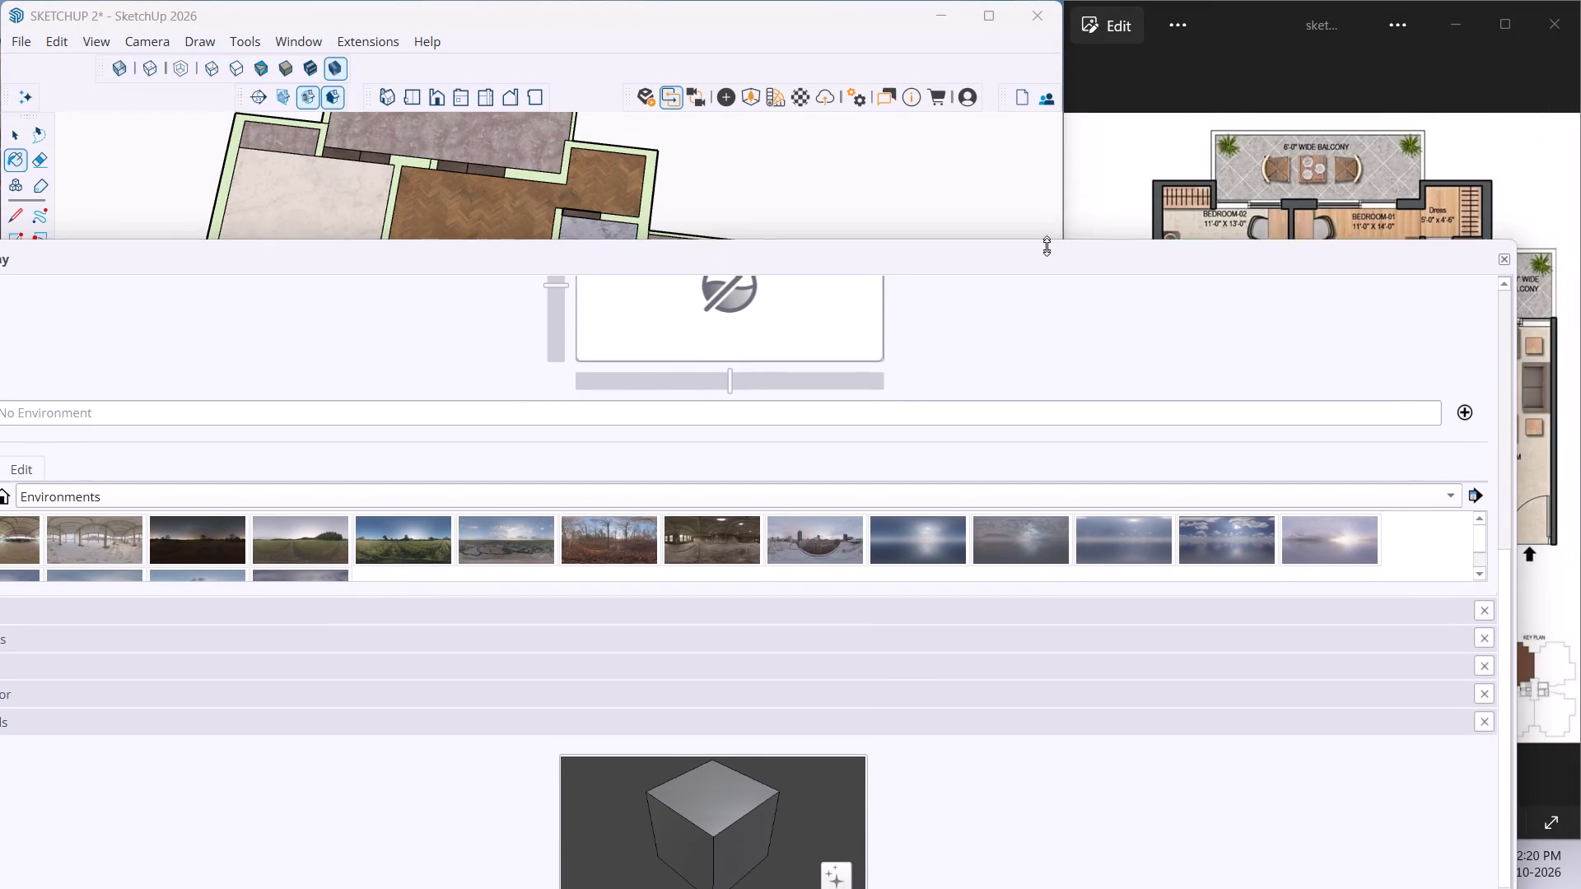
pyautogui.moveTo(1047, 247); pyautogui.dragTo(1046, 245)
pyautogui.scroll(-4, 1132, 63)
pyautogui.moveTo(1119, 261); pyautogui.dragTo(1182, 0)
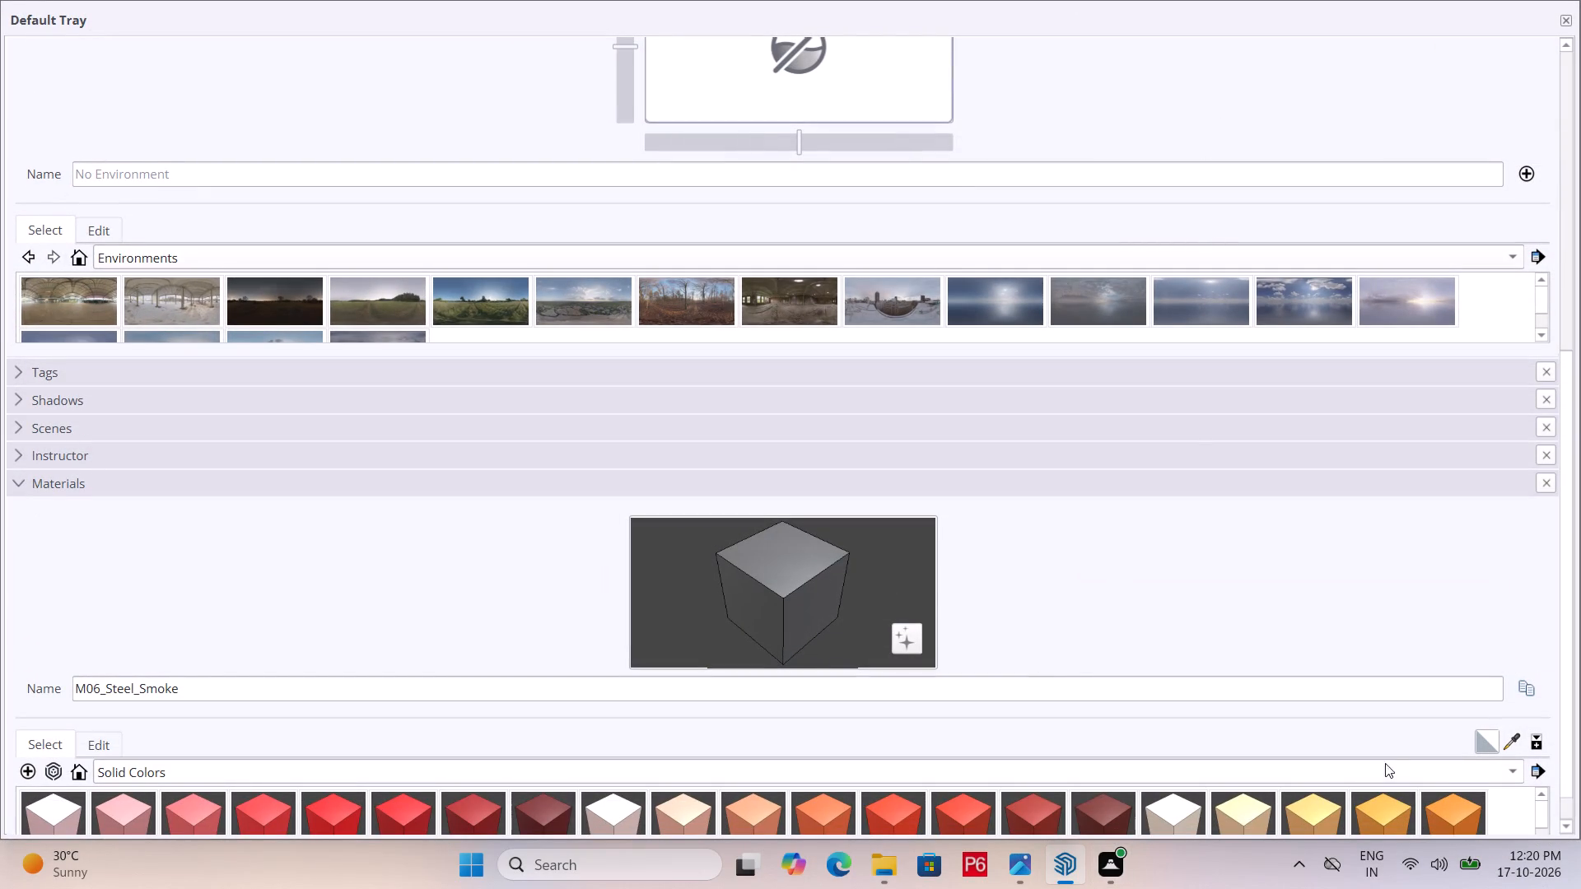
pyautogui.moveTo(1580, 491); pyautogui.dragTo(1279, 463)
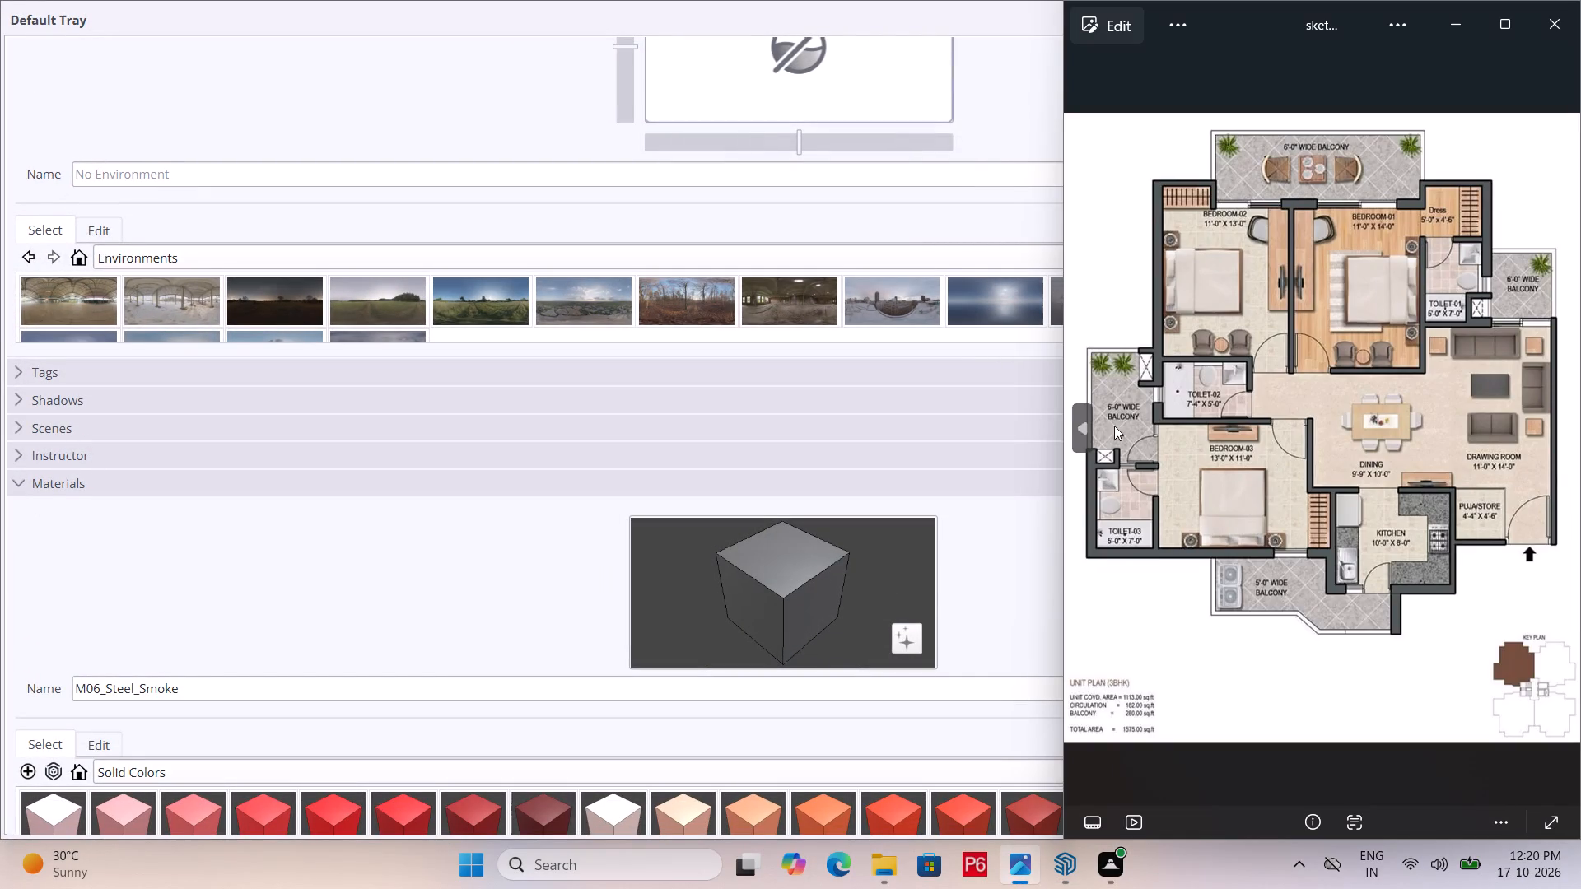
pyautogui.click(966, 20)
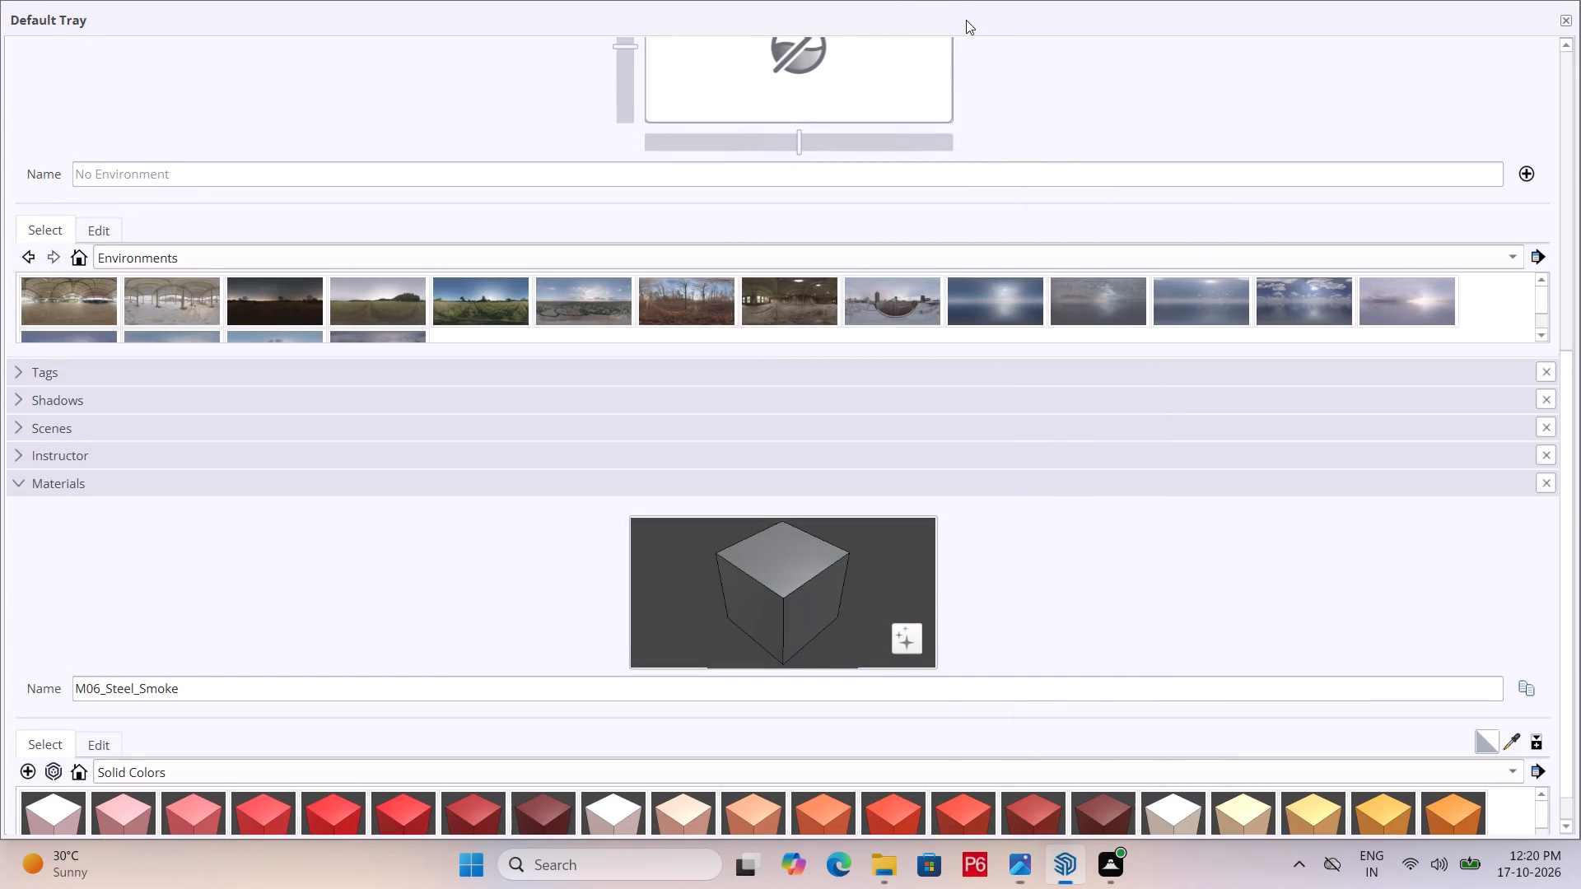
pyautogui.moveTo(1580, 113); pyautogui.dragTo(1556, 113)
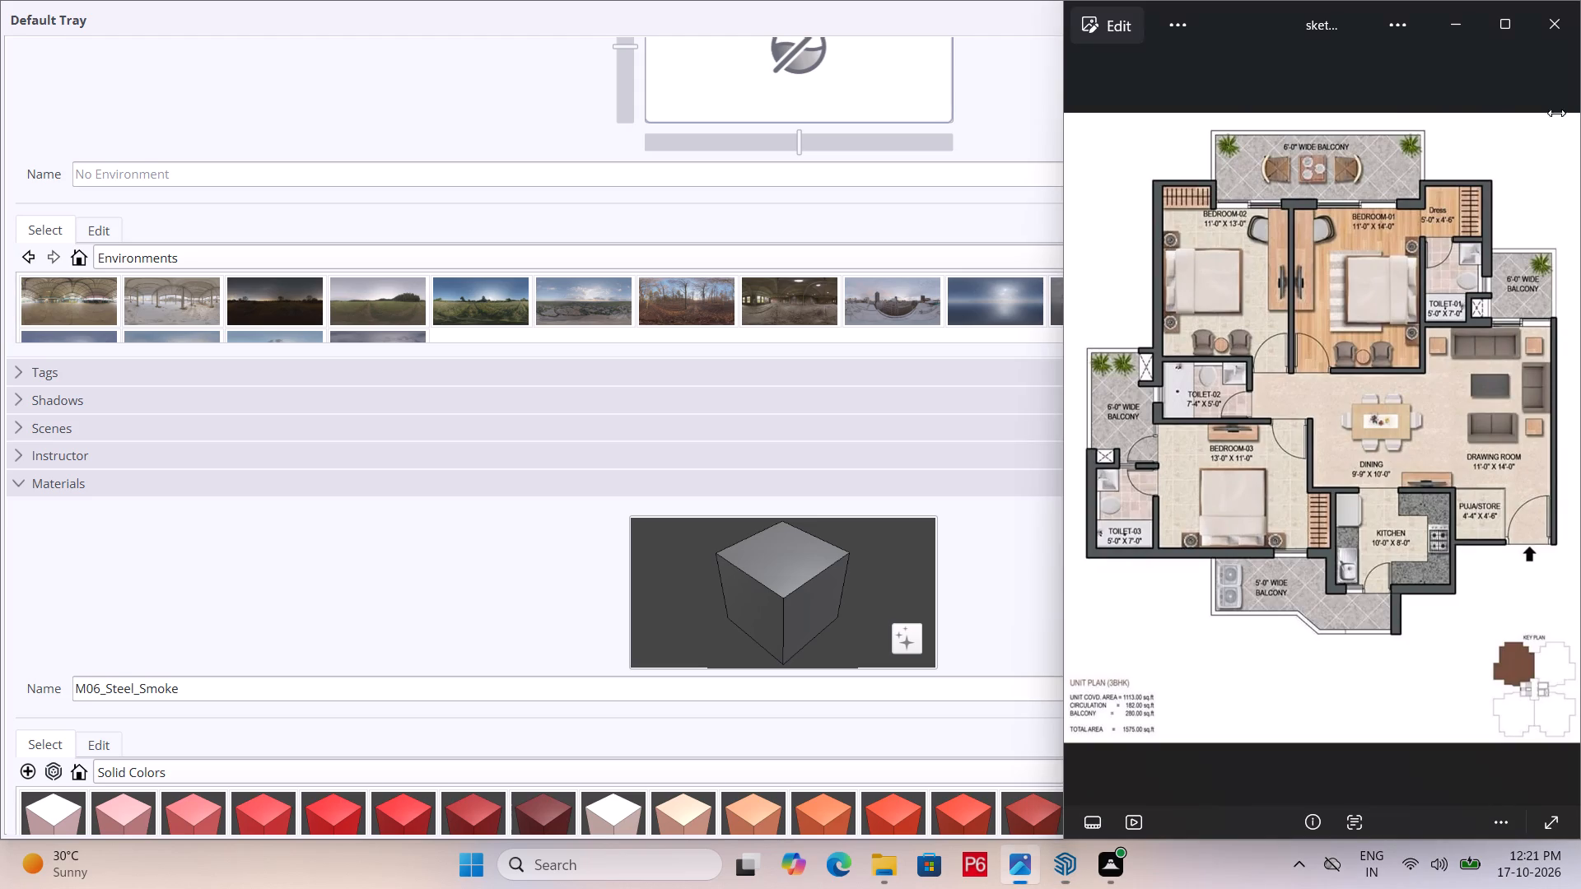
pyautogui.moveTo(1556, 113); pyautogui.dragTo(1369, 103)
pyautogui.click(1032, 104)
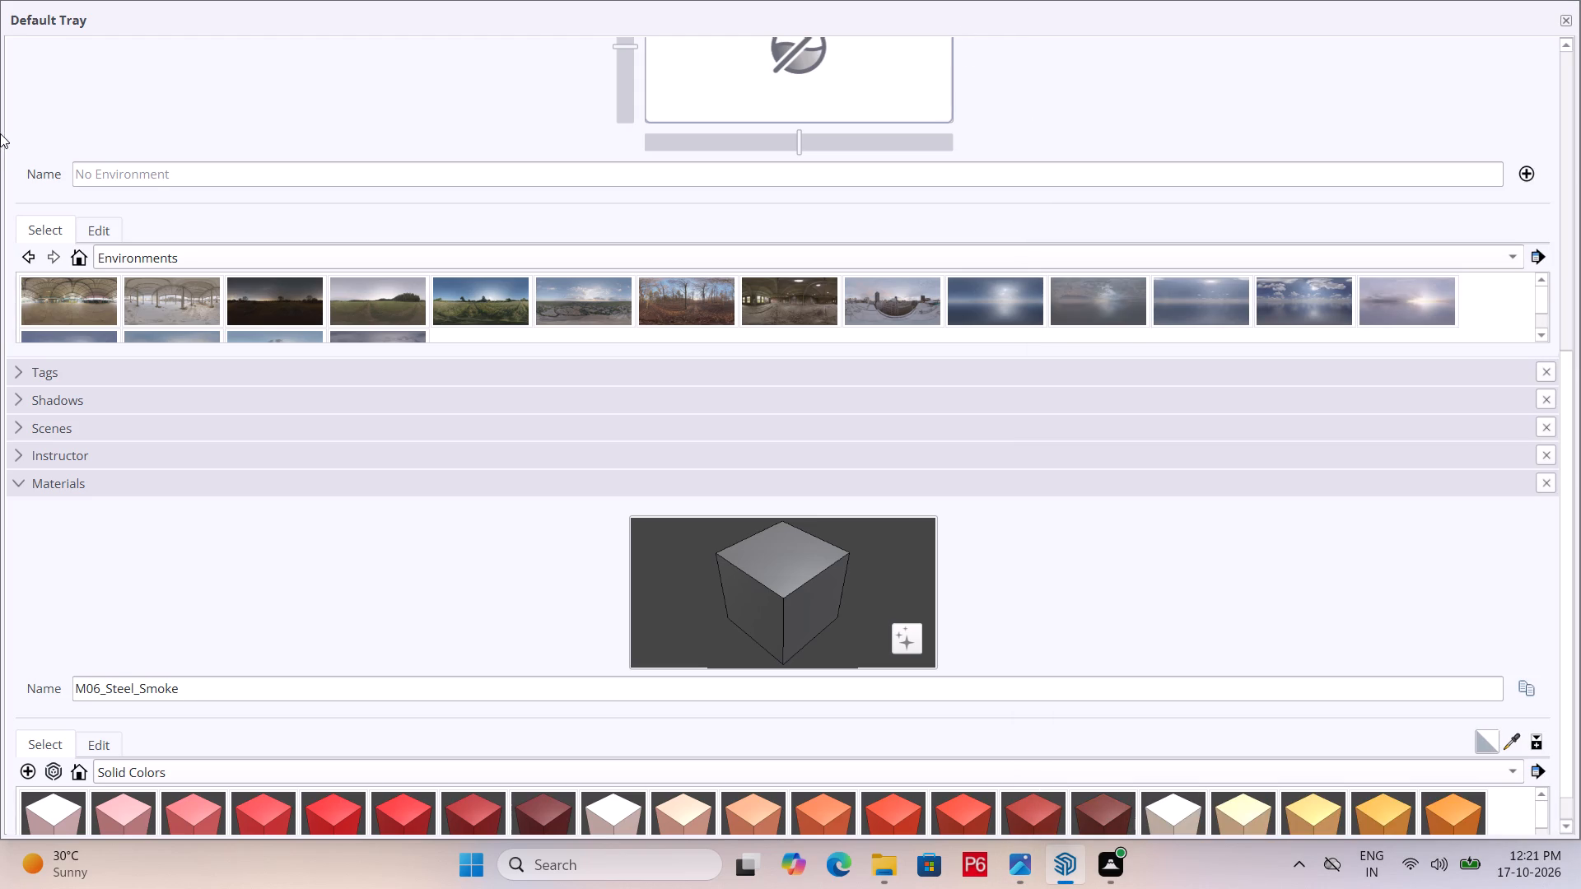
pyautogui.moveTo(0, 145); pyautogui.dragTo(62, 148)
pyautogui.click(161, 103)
# Shrink the oversized Default Tray to a small floating window and place it clear of the apartment model.
pyautogui.moveTo(338, 27); pyautogui.dragTo(426, 38)
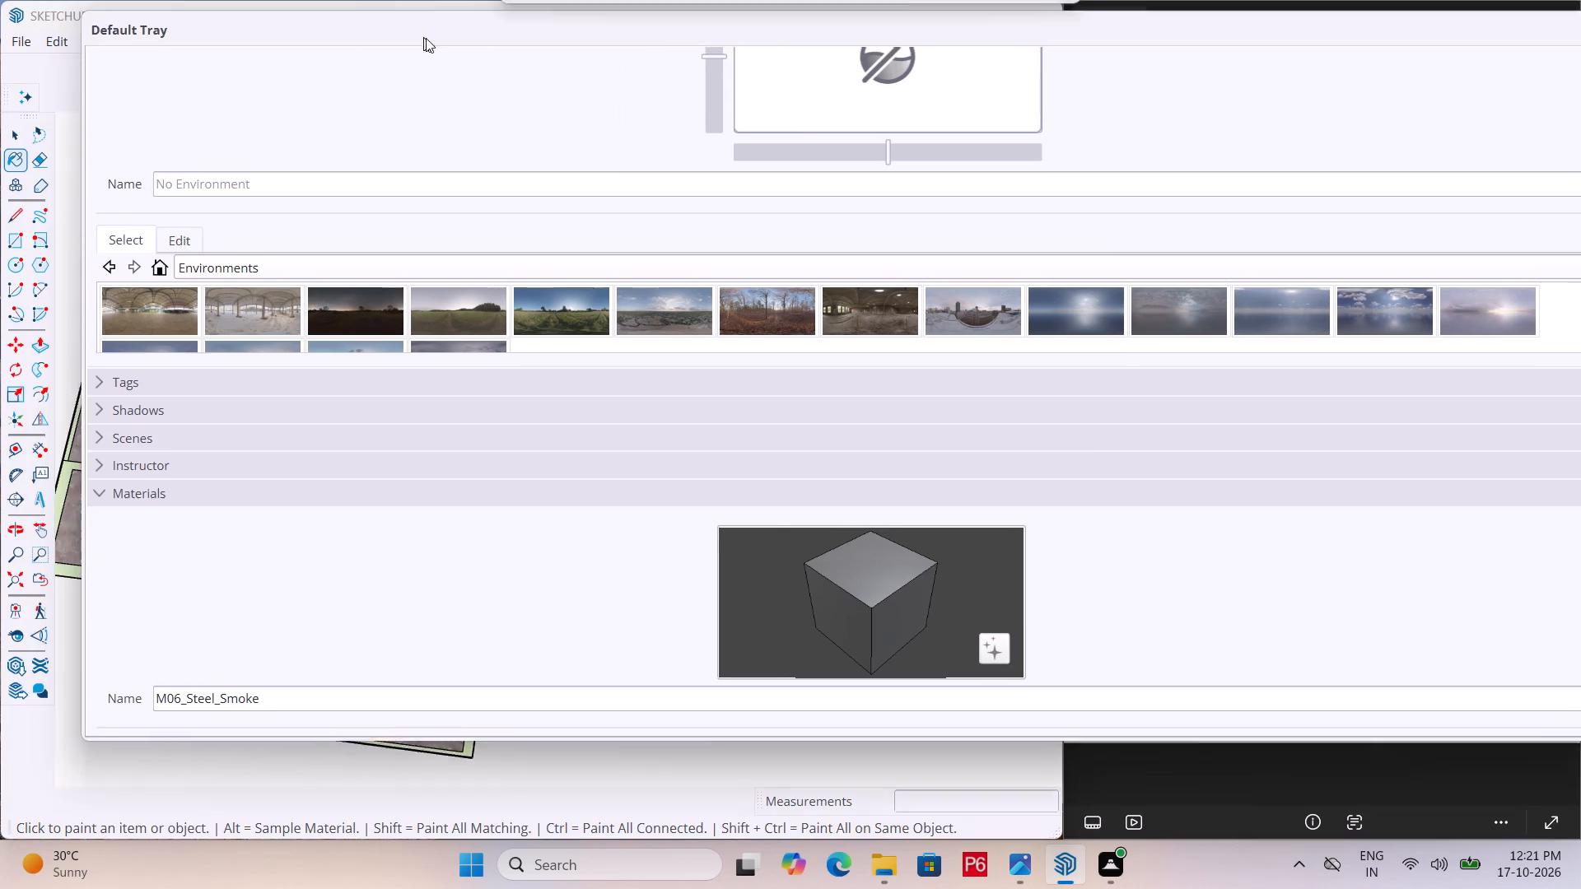
pyautogui.moveTo(426, 38); pyautogui.dragTo(459, 76)
pyautogui.doubleClick(459, 76)
pyautogui.moveTo(567, 69); pyautogui.dragTo(511, 85)
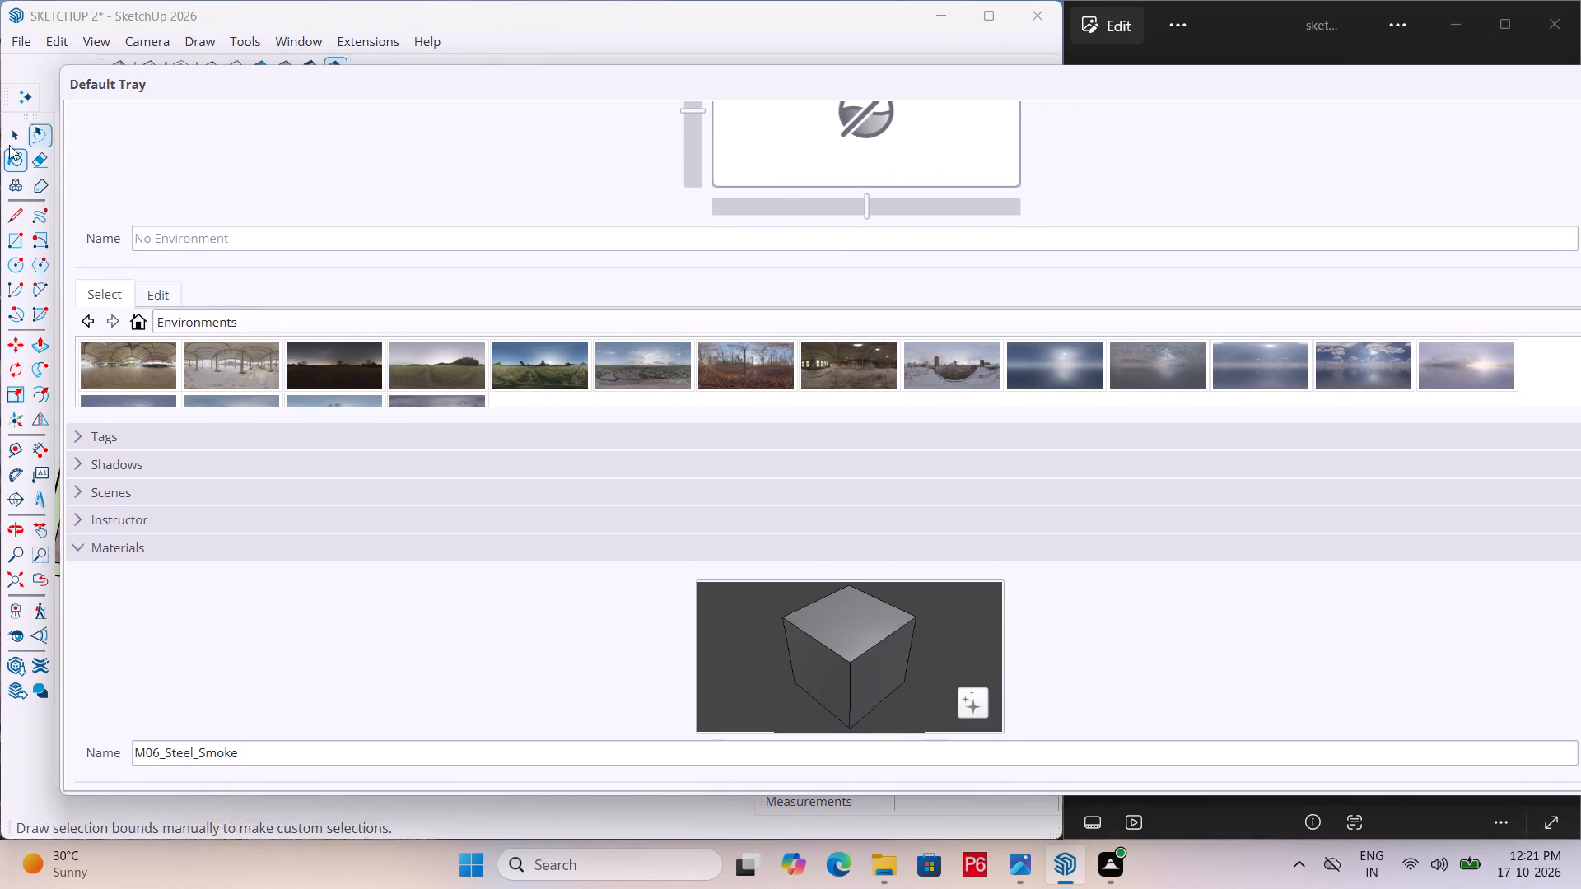
pyautogui.moveTo(63, 156); pyautogui.dragTo(623, 197)
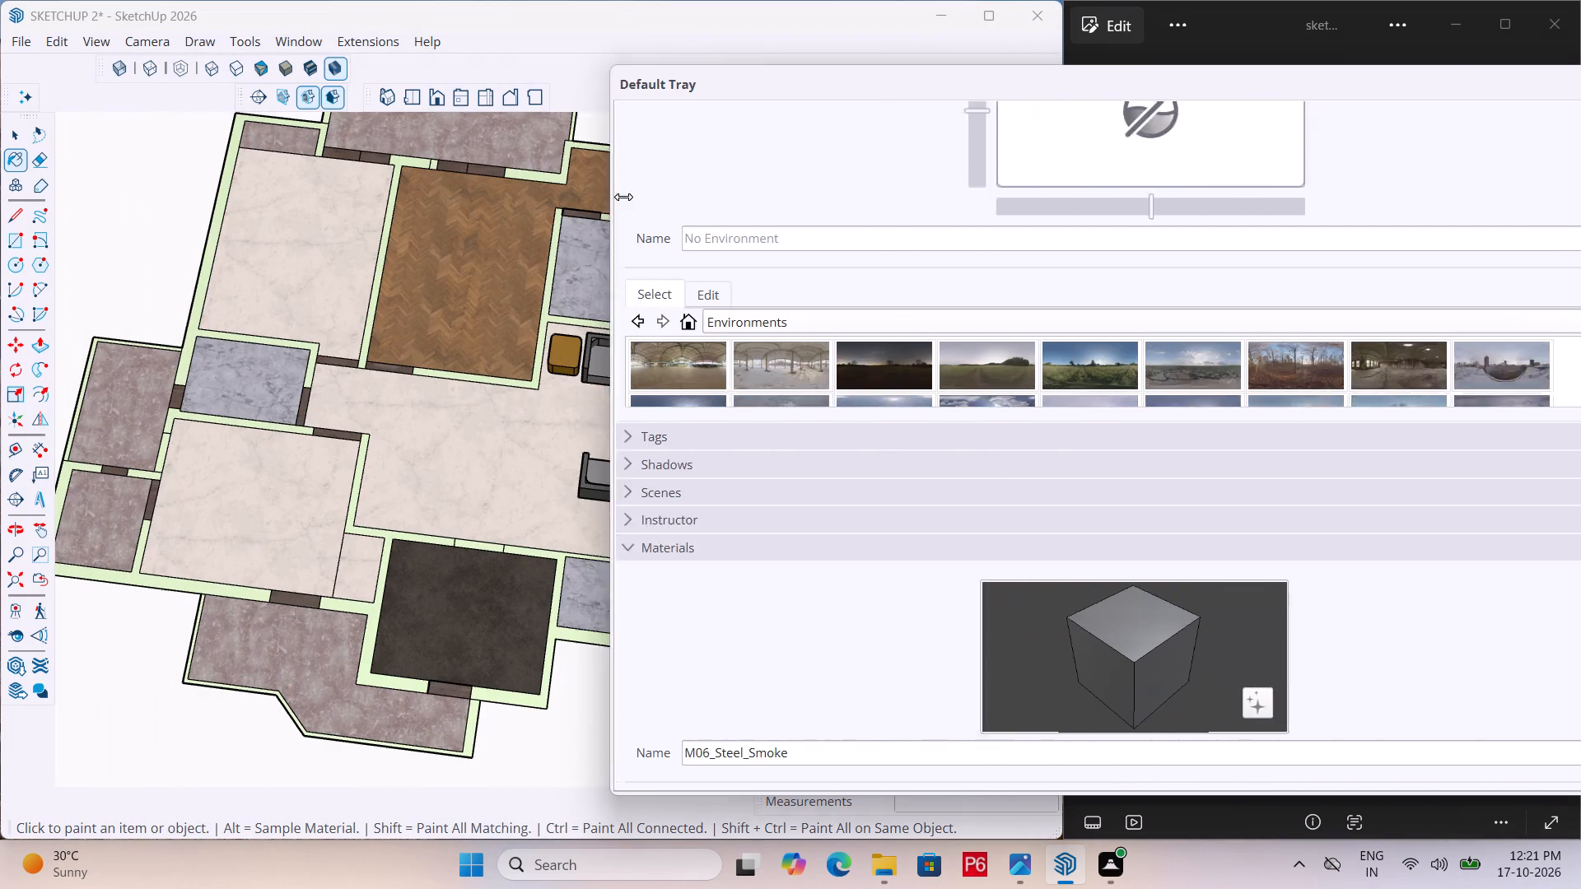
pyautogui.moveTo(623, 197); pyautogui.dragTo(1346, 197)
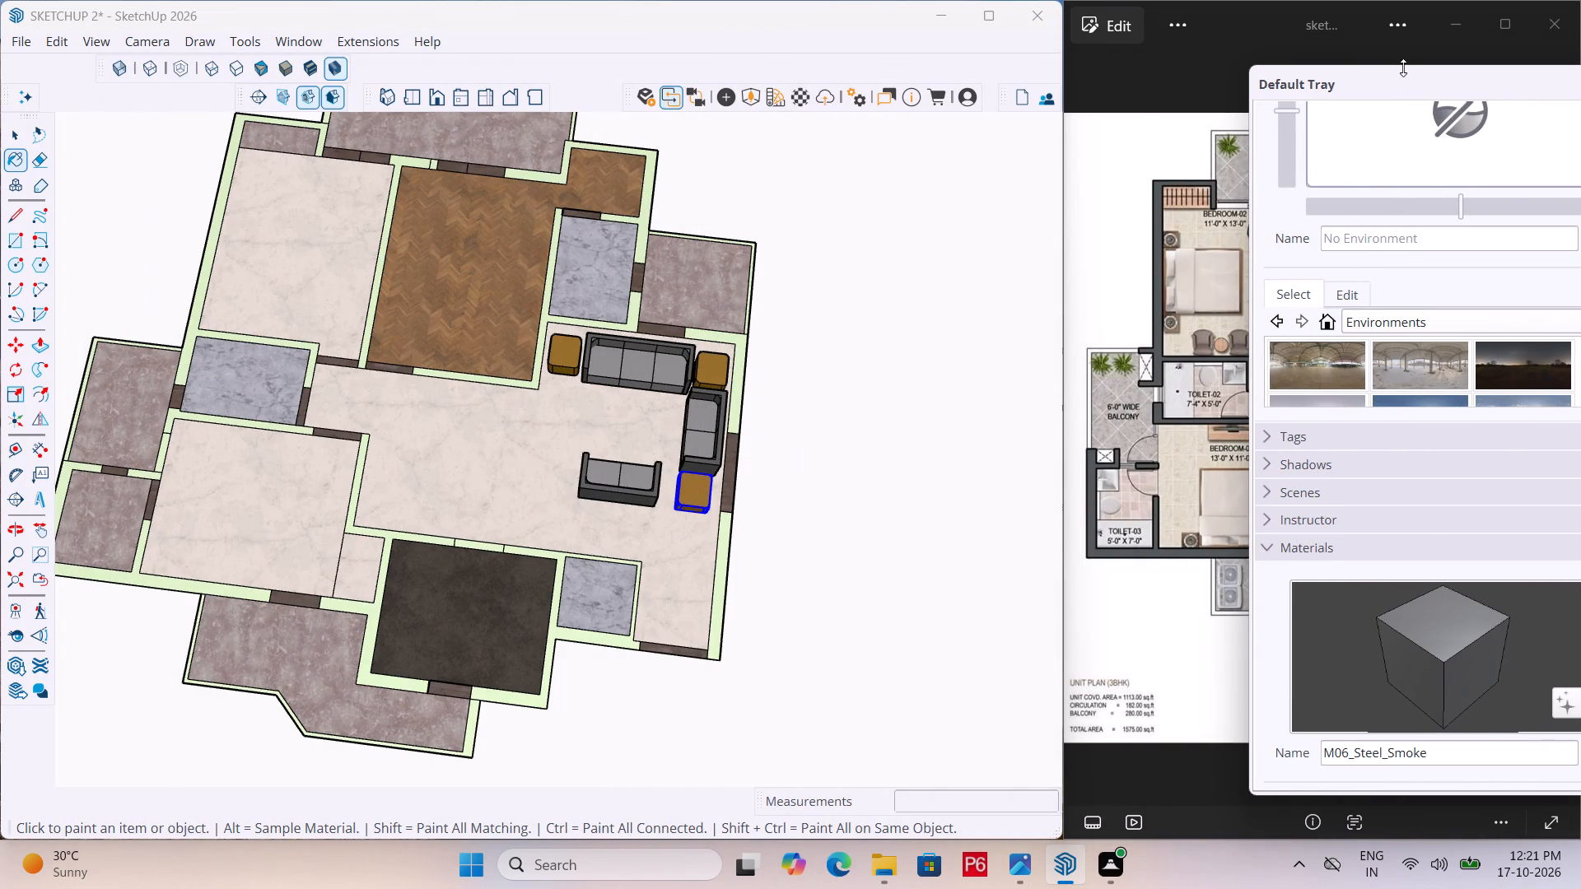
pyautogui.moveTo(1403, 67); pyautogui.dragTo(1356, 569)
pyautogui.moveTo(1382, 592); pyautogui.dragTo(1195, 333)
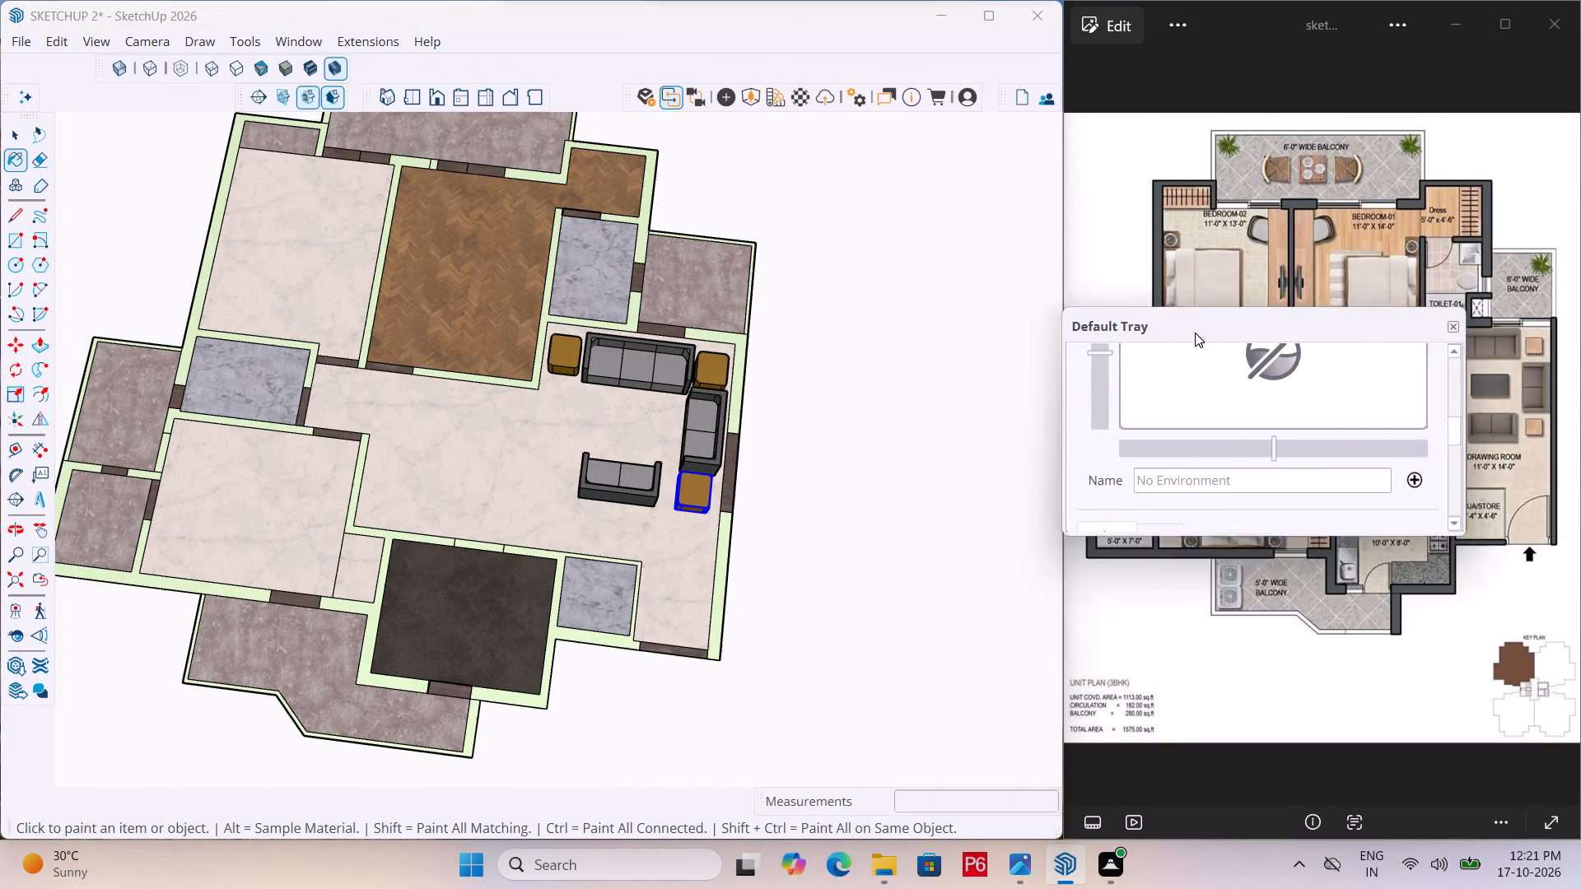
pyautogui.moveTo(1195, 333); pyautogui.dragTo(946, 81)
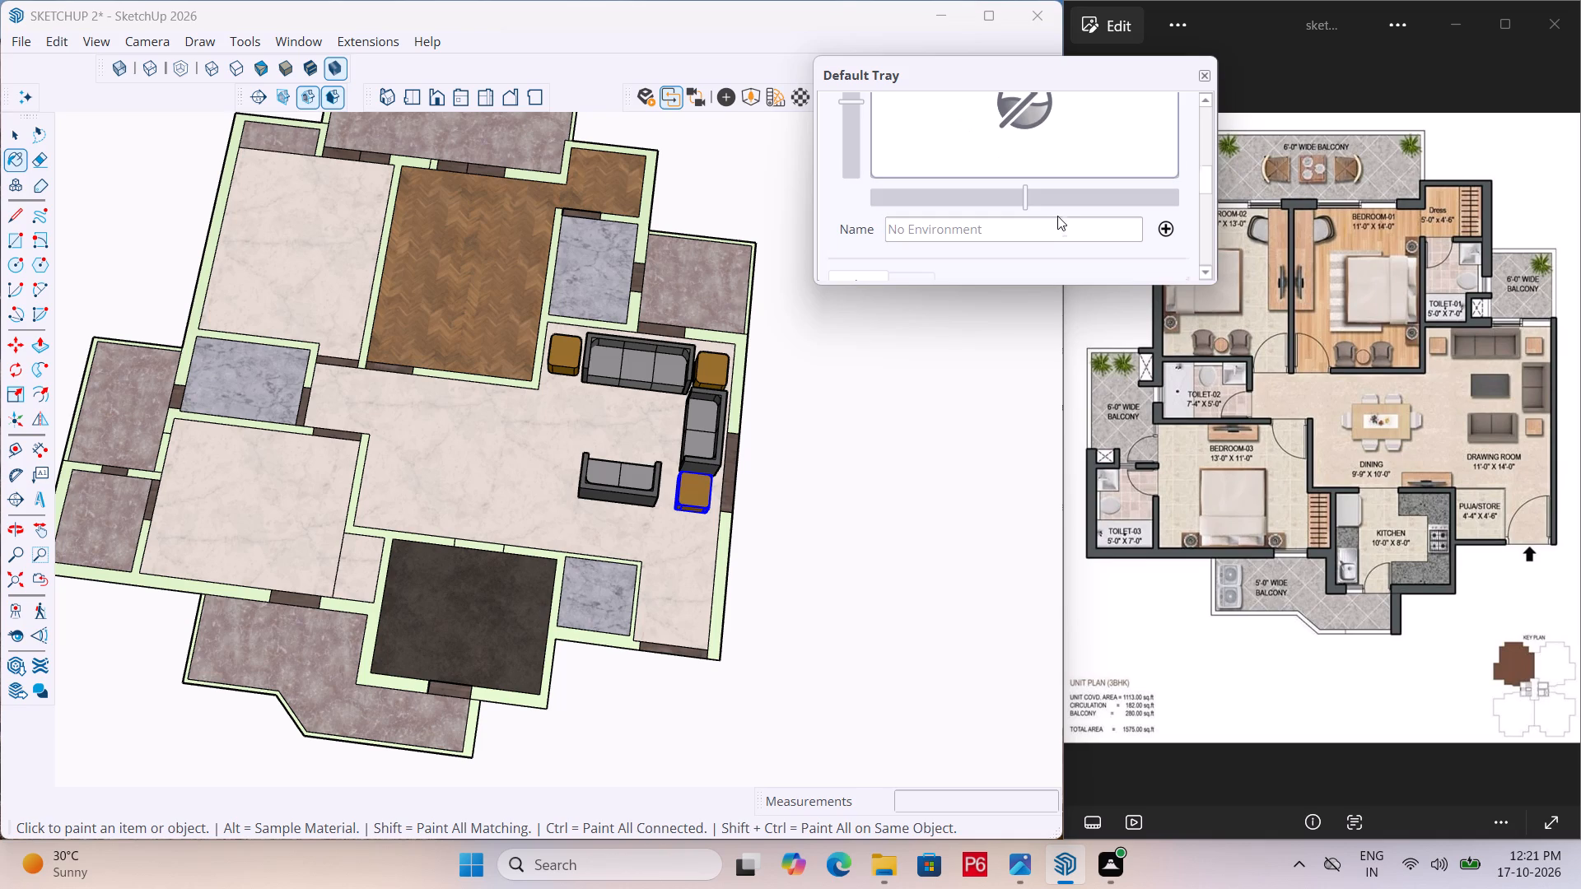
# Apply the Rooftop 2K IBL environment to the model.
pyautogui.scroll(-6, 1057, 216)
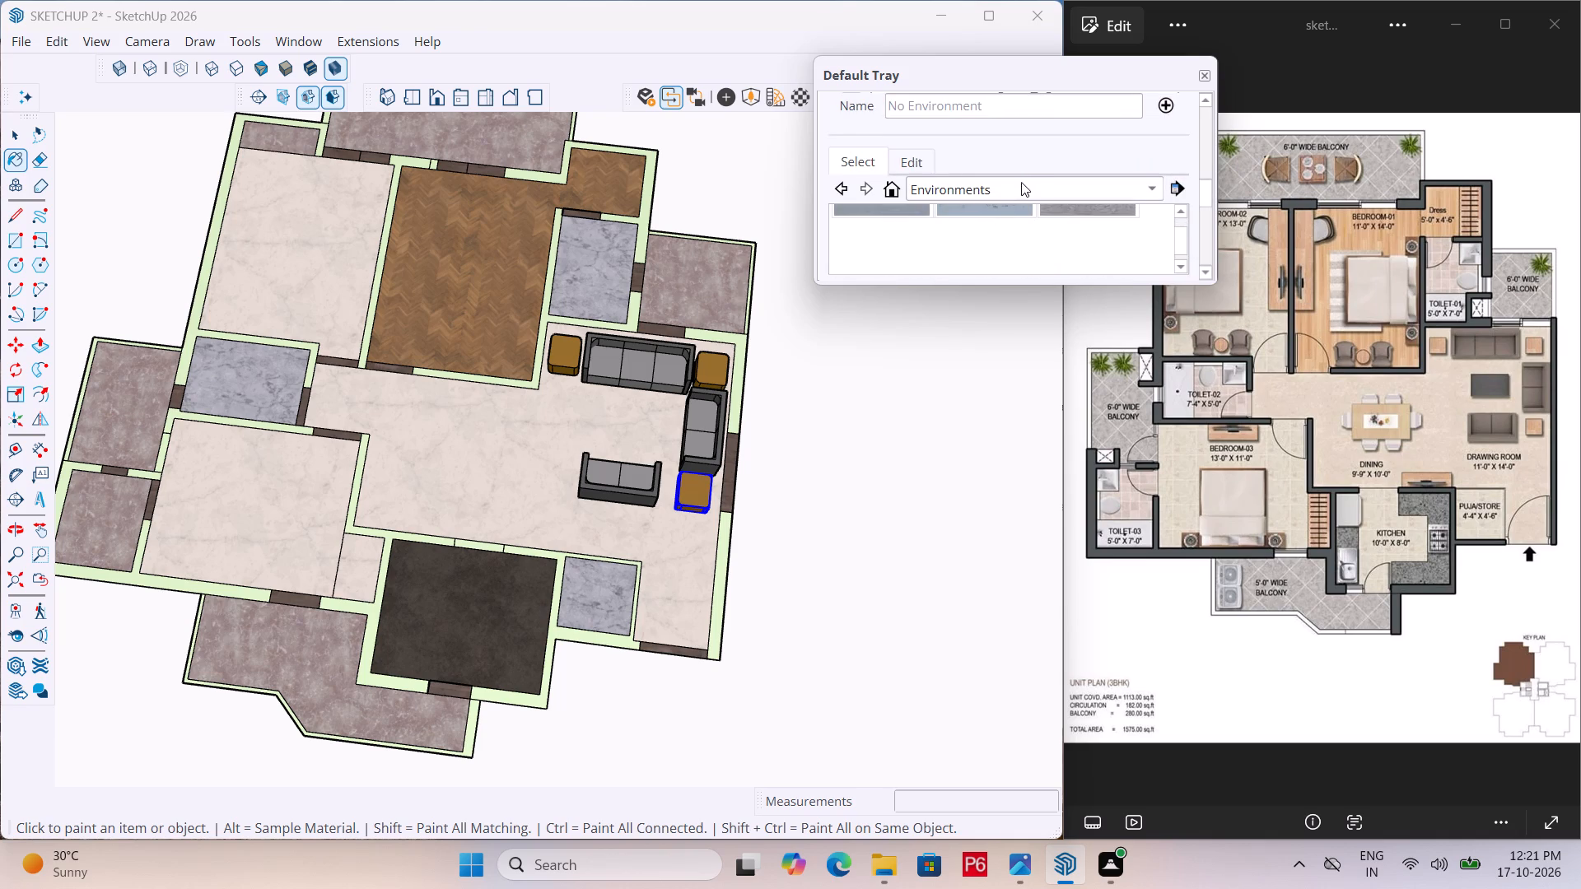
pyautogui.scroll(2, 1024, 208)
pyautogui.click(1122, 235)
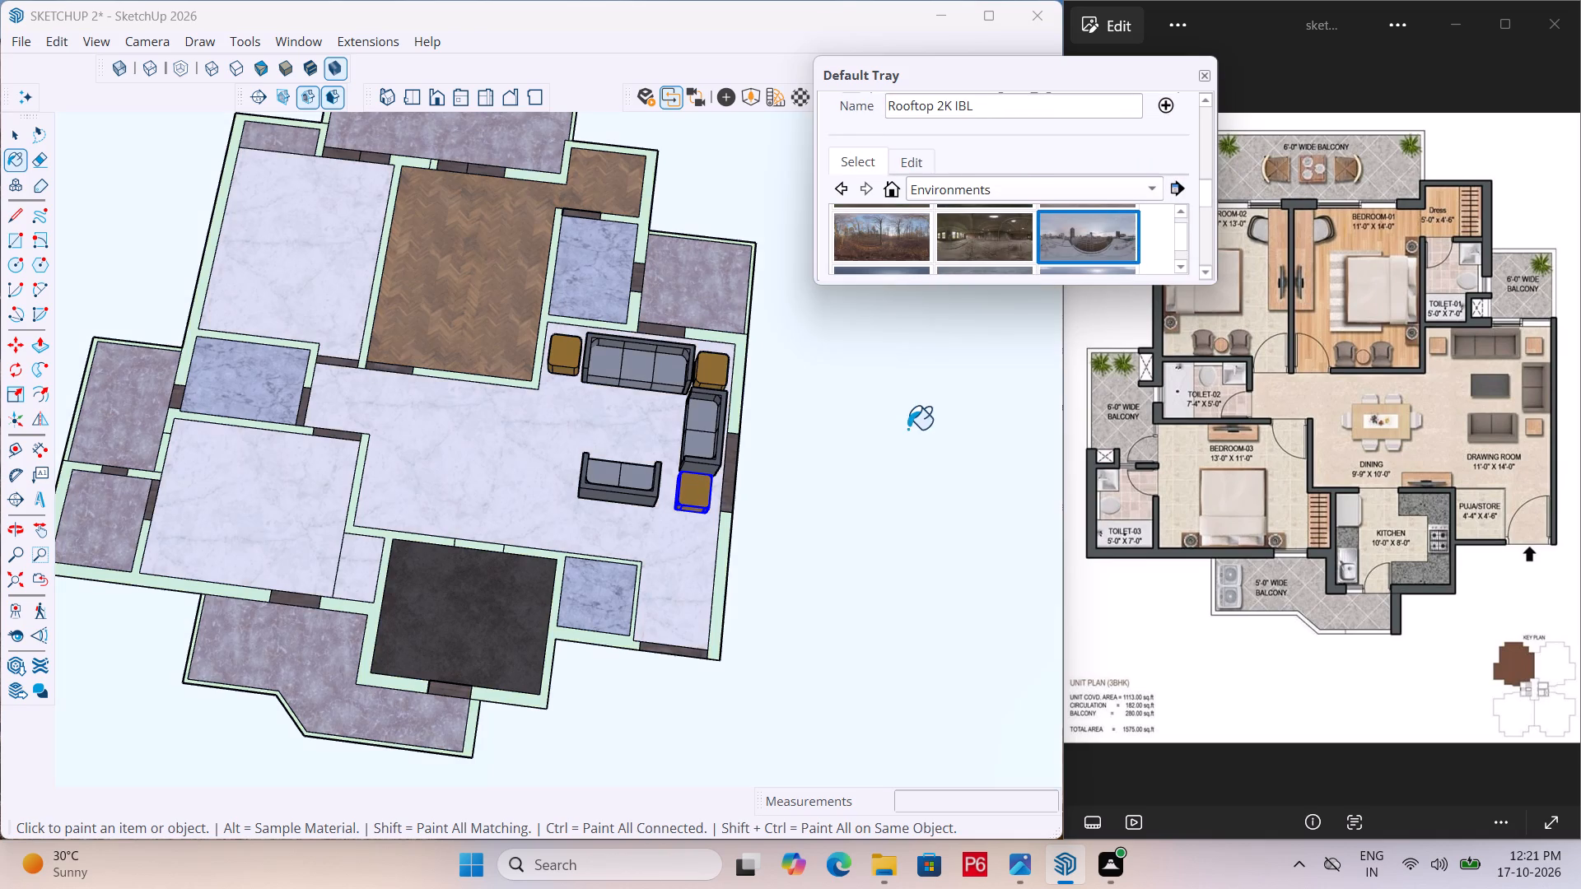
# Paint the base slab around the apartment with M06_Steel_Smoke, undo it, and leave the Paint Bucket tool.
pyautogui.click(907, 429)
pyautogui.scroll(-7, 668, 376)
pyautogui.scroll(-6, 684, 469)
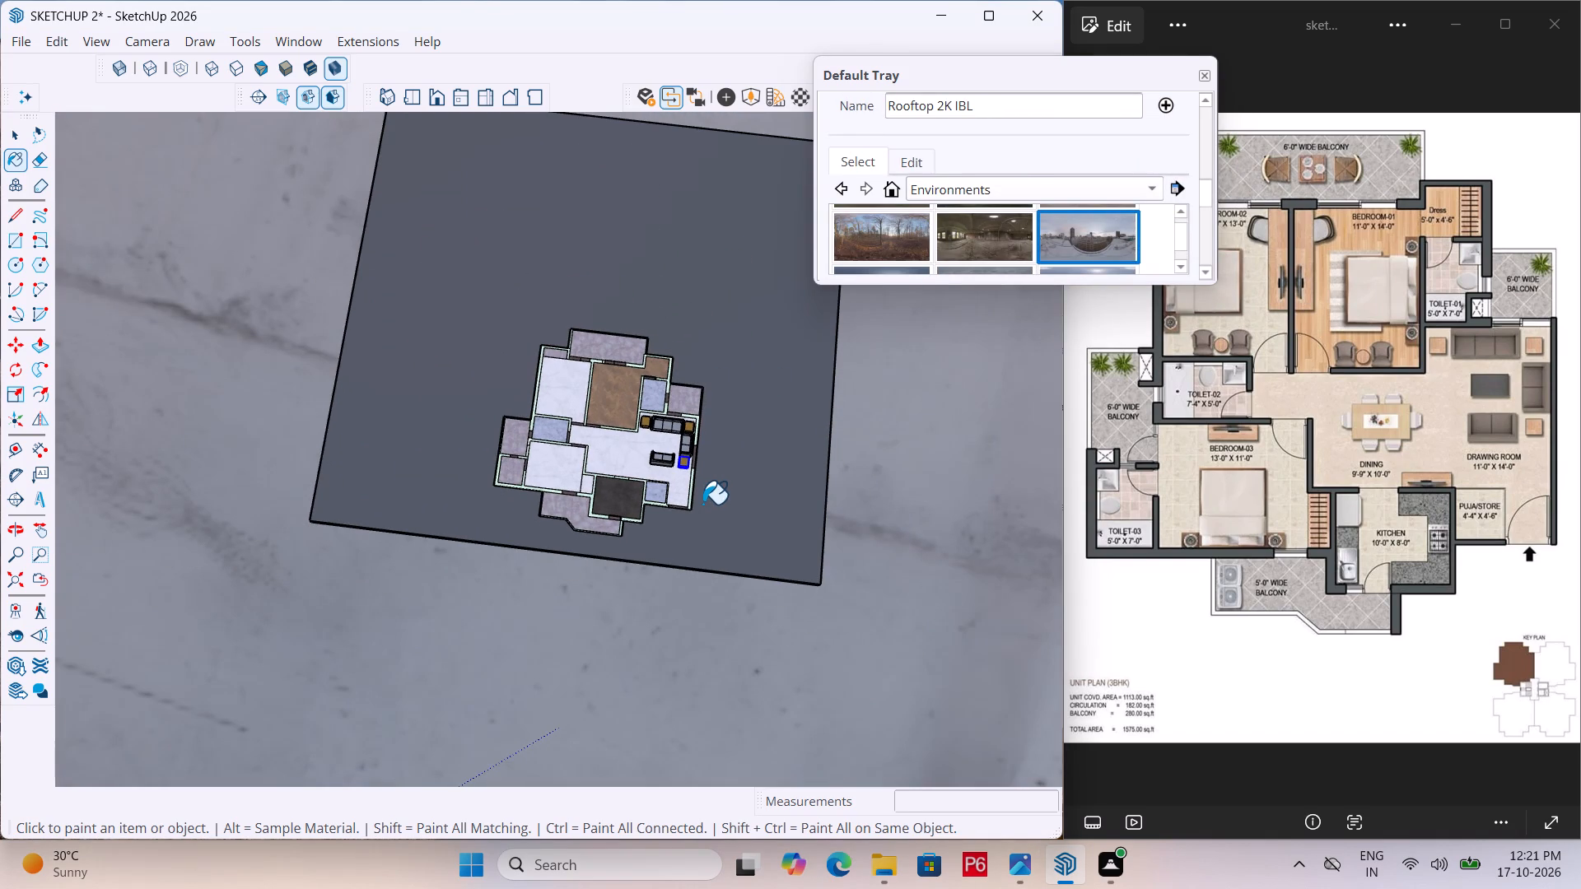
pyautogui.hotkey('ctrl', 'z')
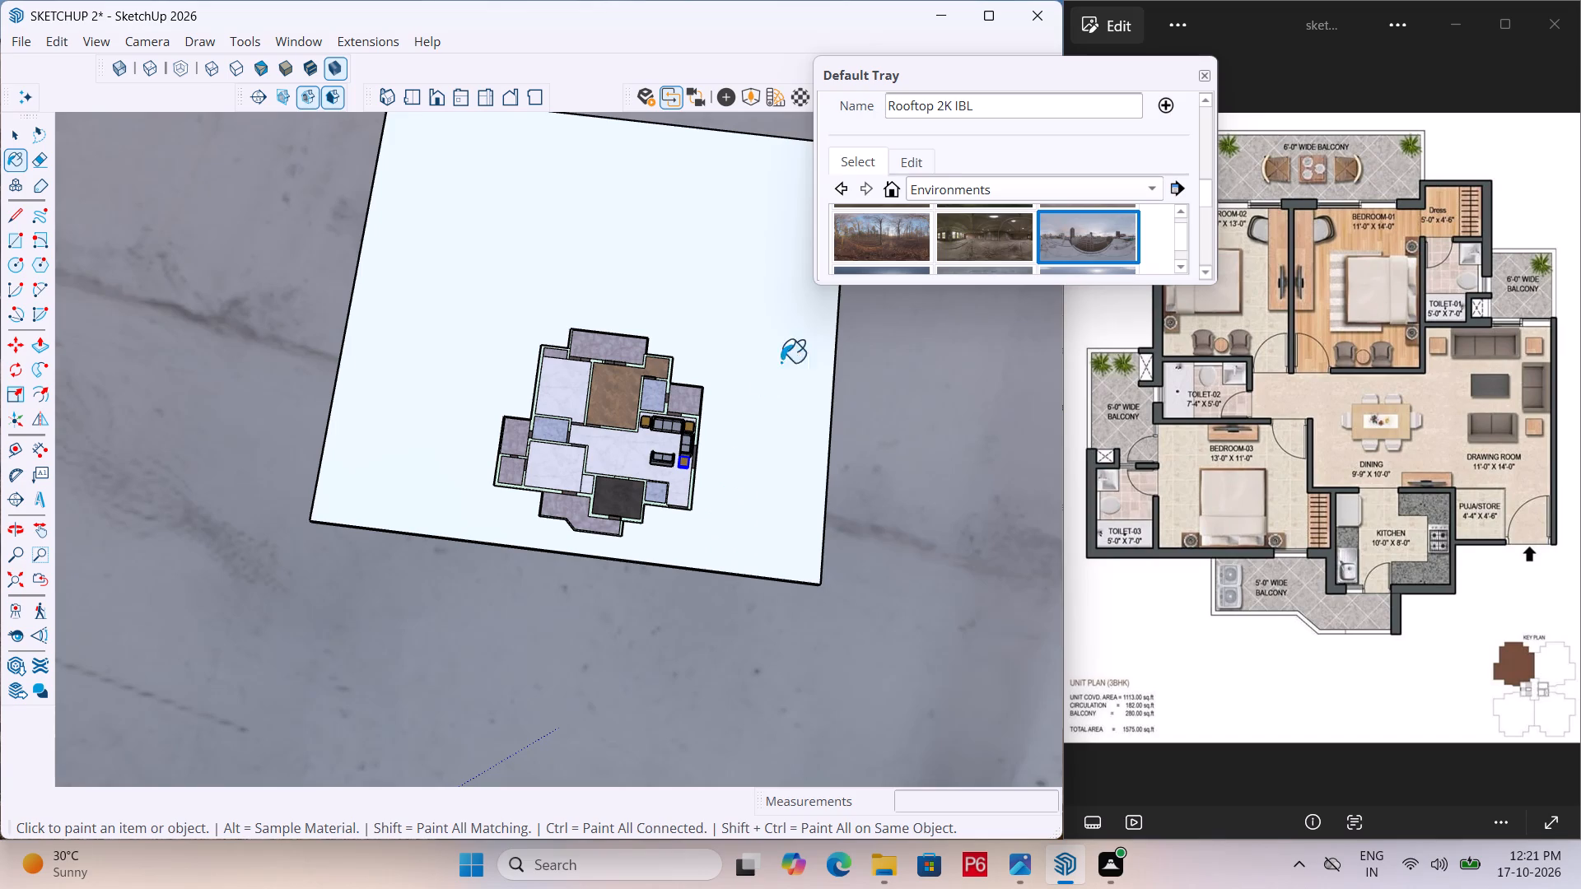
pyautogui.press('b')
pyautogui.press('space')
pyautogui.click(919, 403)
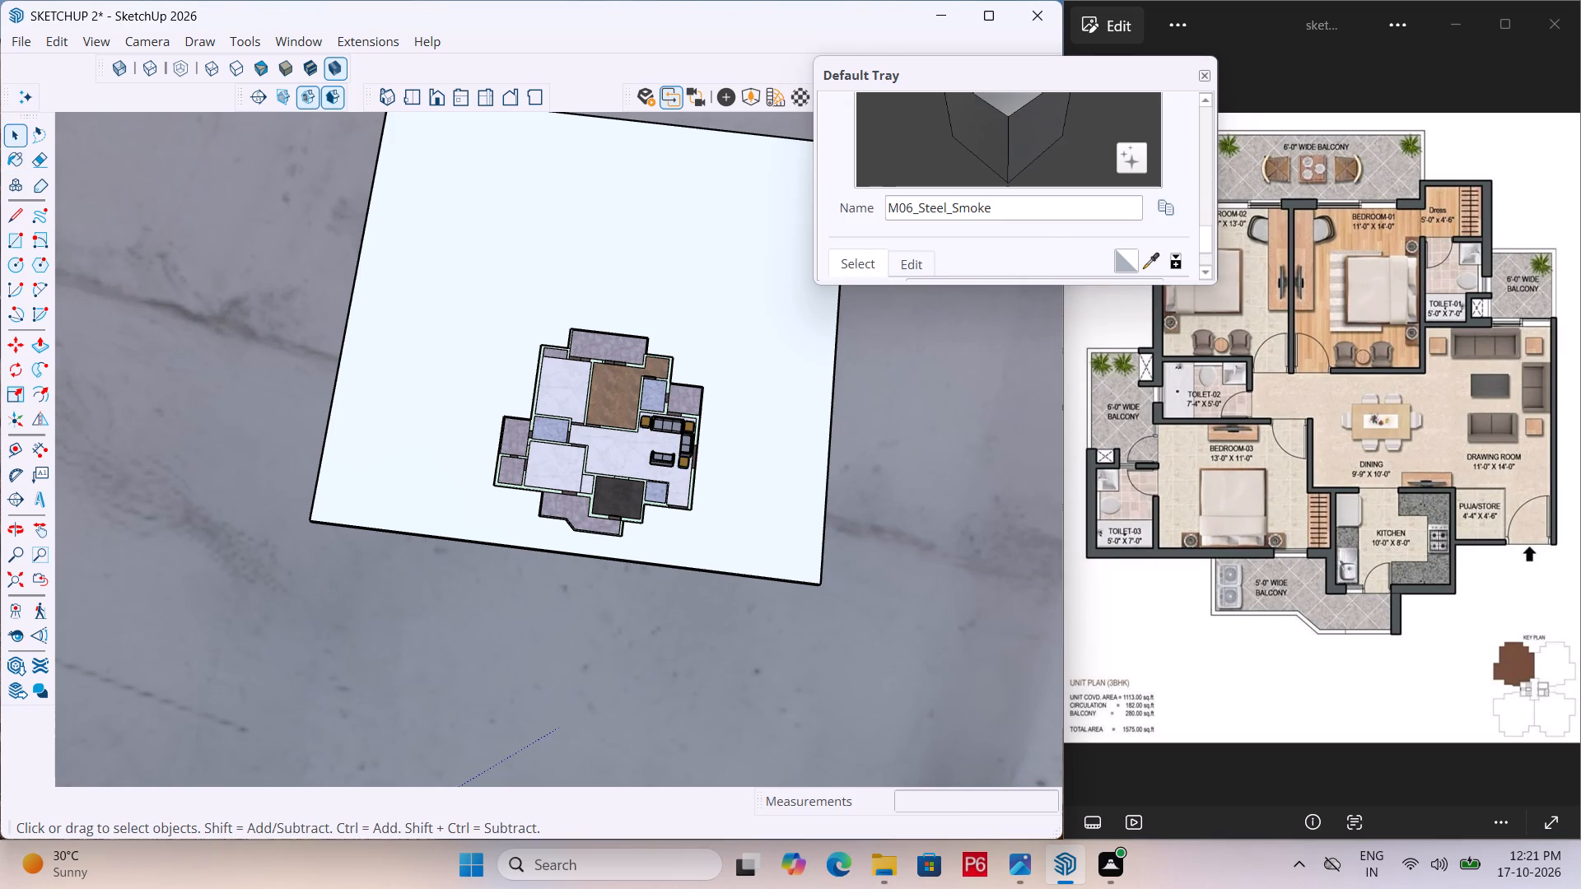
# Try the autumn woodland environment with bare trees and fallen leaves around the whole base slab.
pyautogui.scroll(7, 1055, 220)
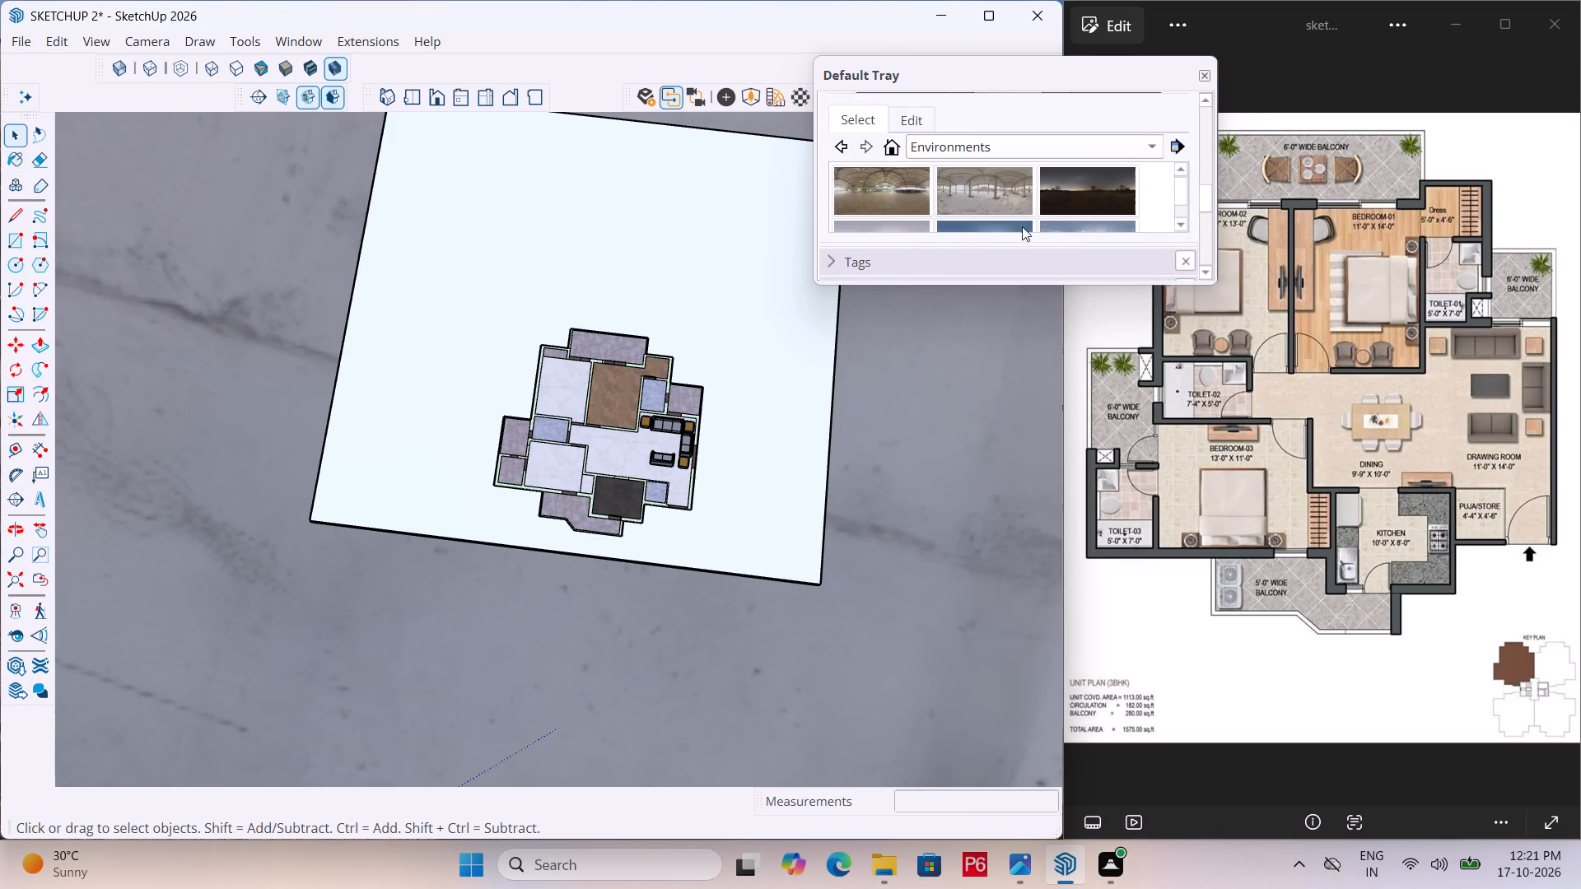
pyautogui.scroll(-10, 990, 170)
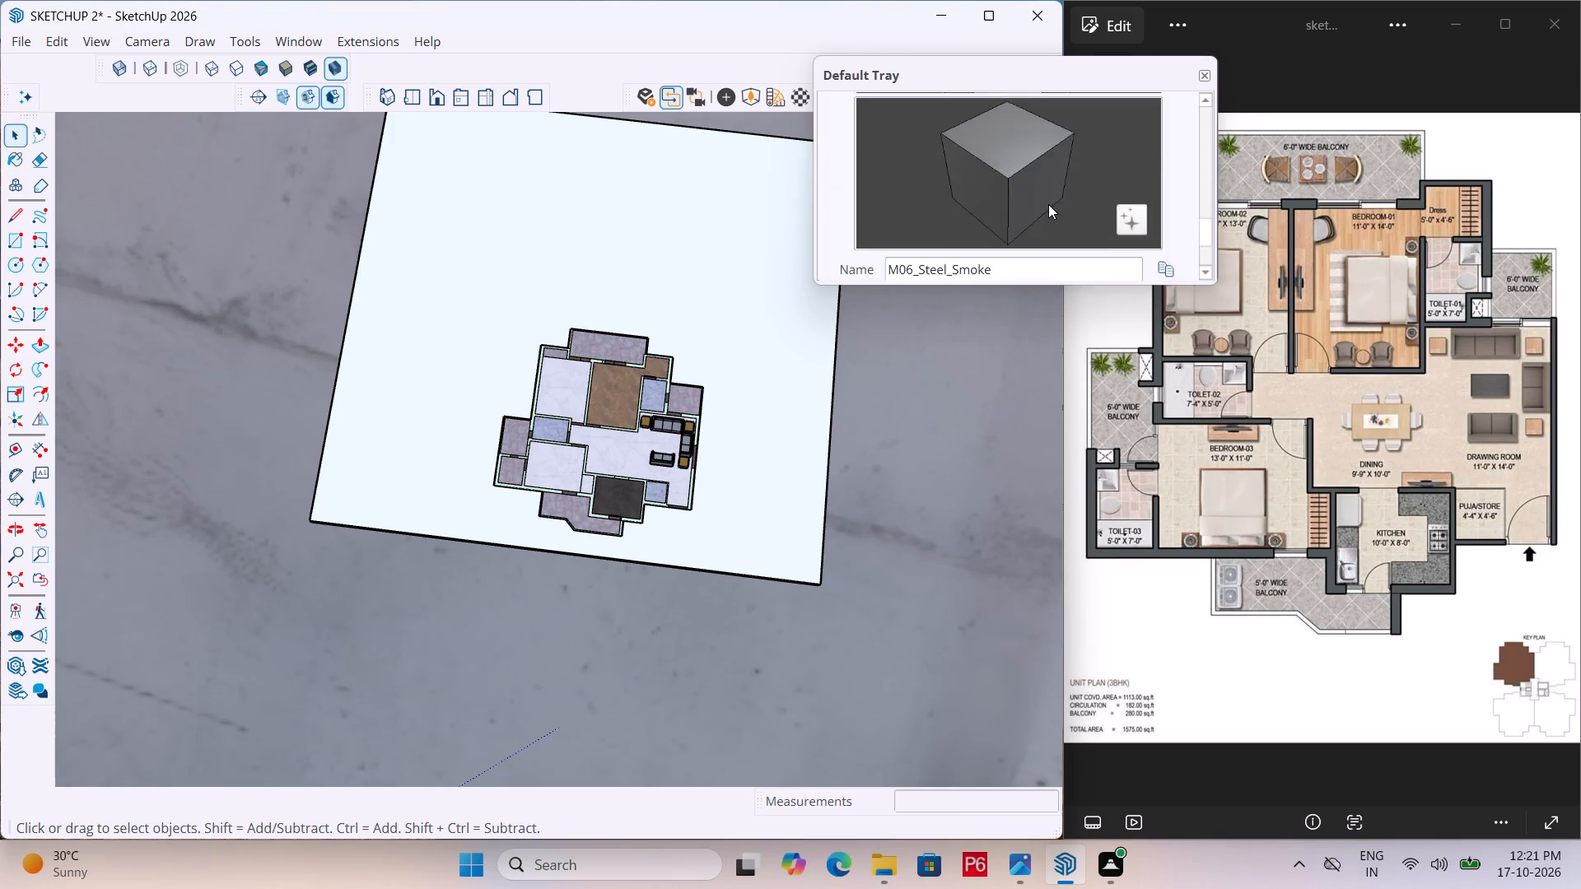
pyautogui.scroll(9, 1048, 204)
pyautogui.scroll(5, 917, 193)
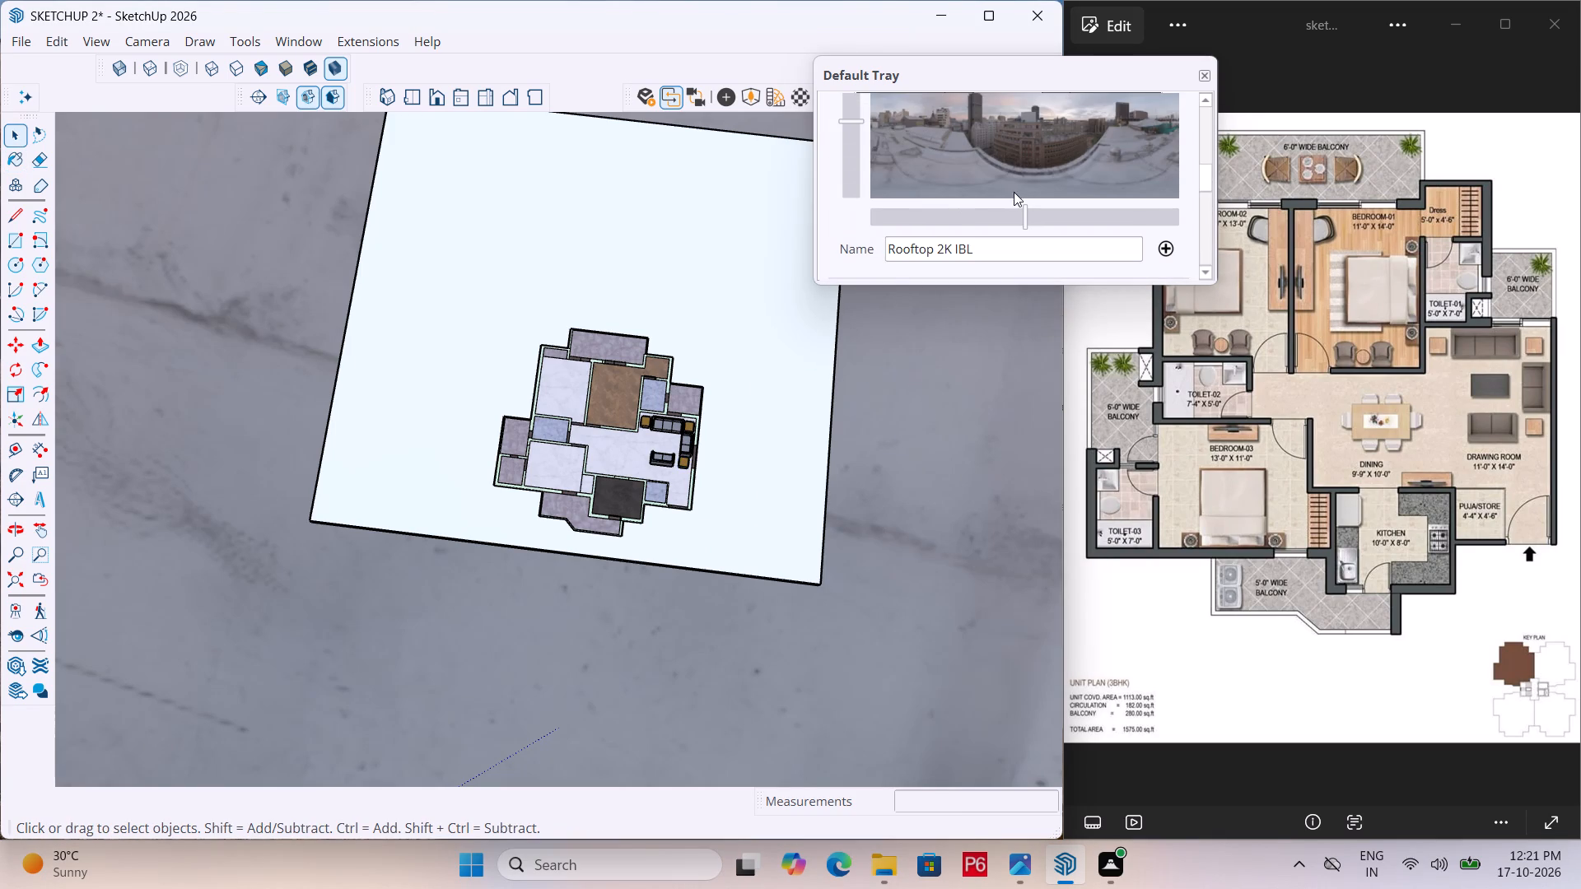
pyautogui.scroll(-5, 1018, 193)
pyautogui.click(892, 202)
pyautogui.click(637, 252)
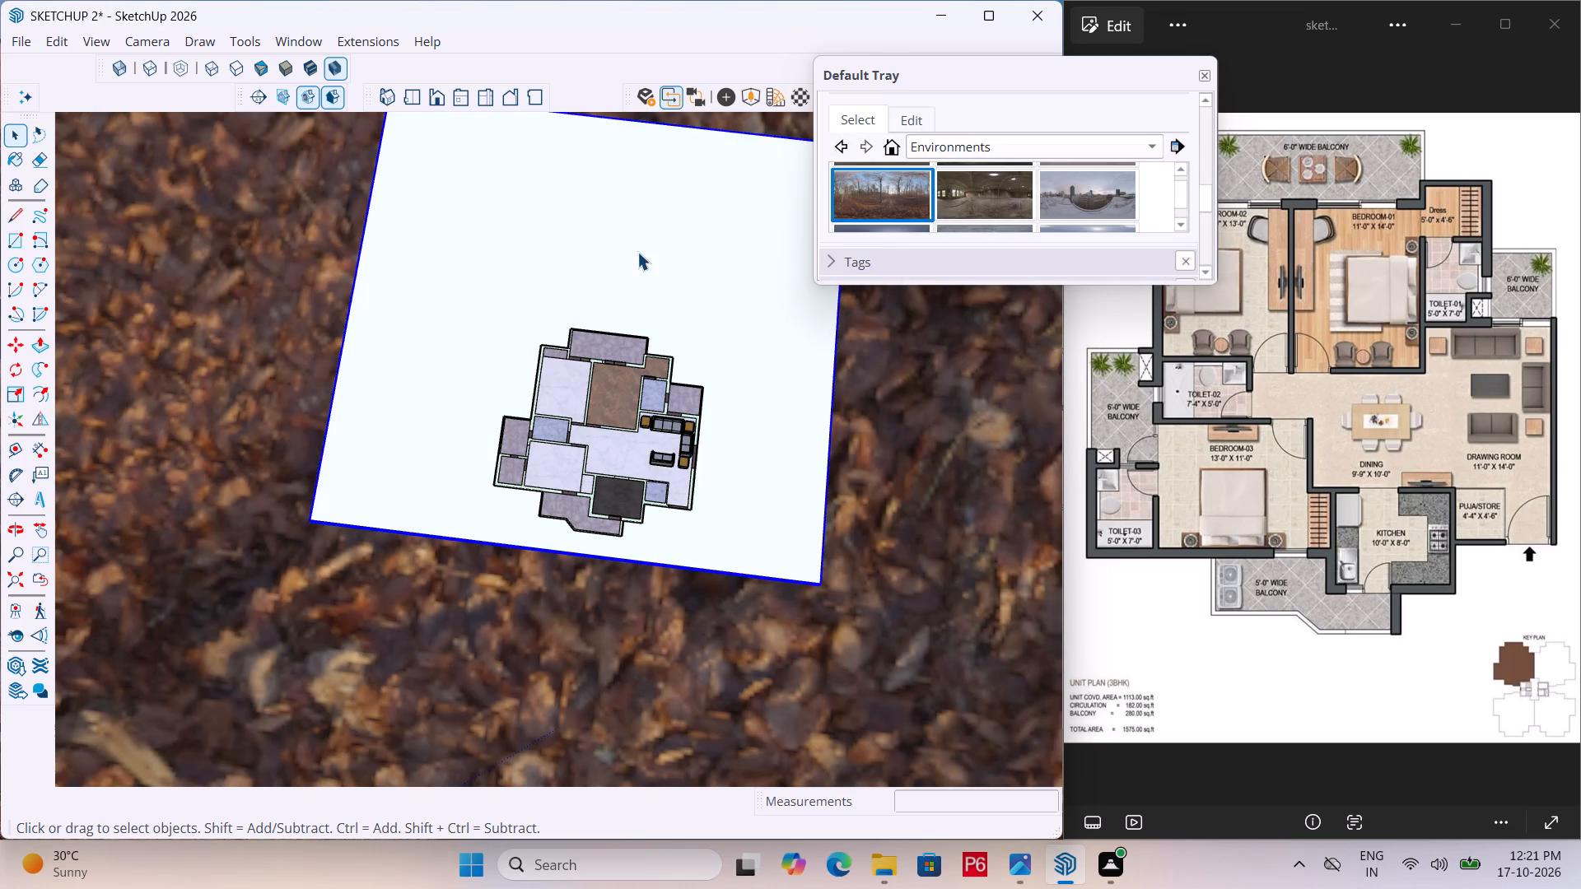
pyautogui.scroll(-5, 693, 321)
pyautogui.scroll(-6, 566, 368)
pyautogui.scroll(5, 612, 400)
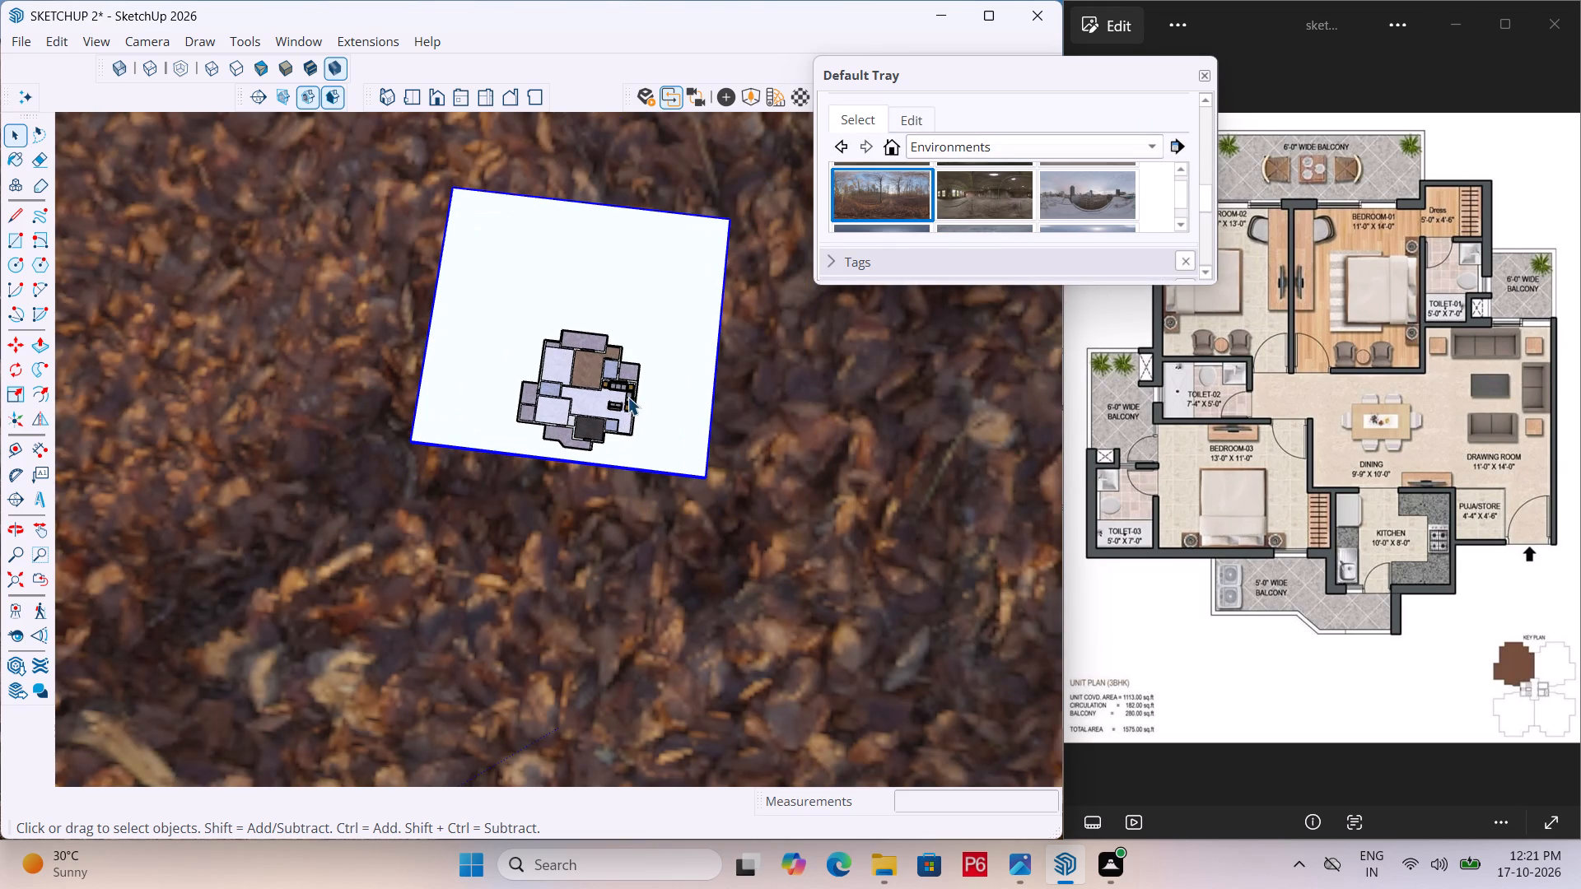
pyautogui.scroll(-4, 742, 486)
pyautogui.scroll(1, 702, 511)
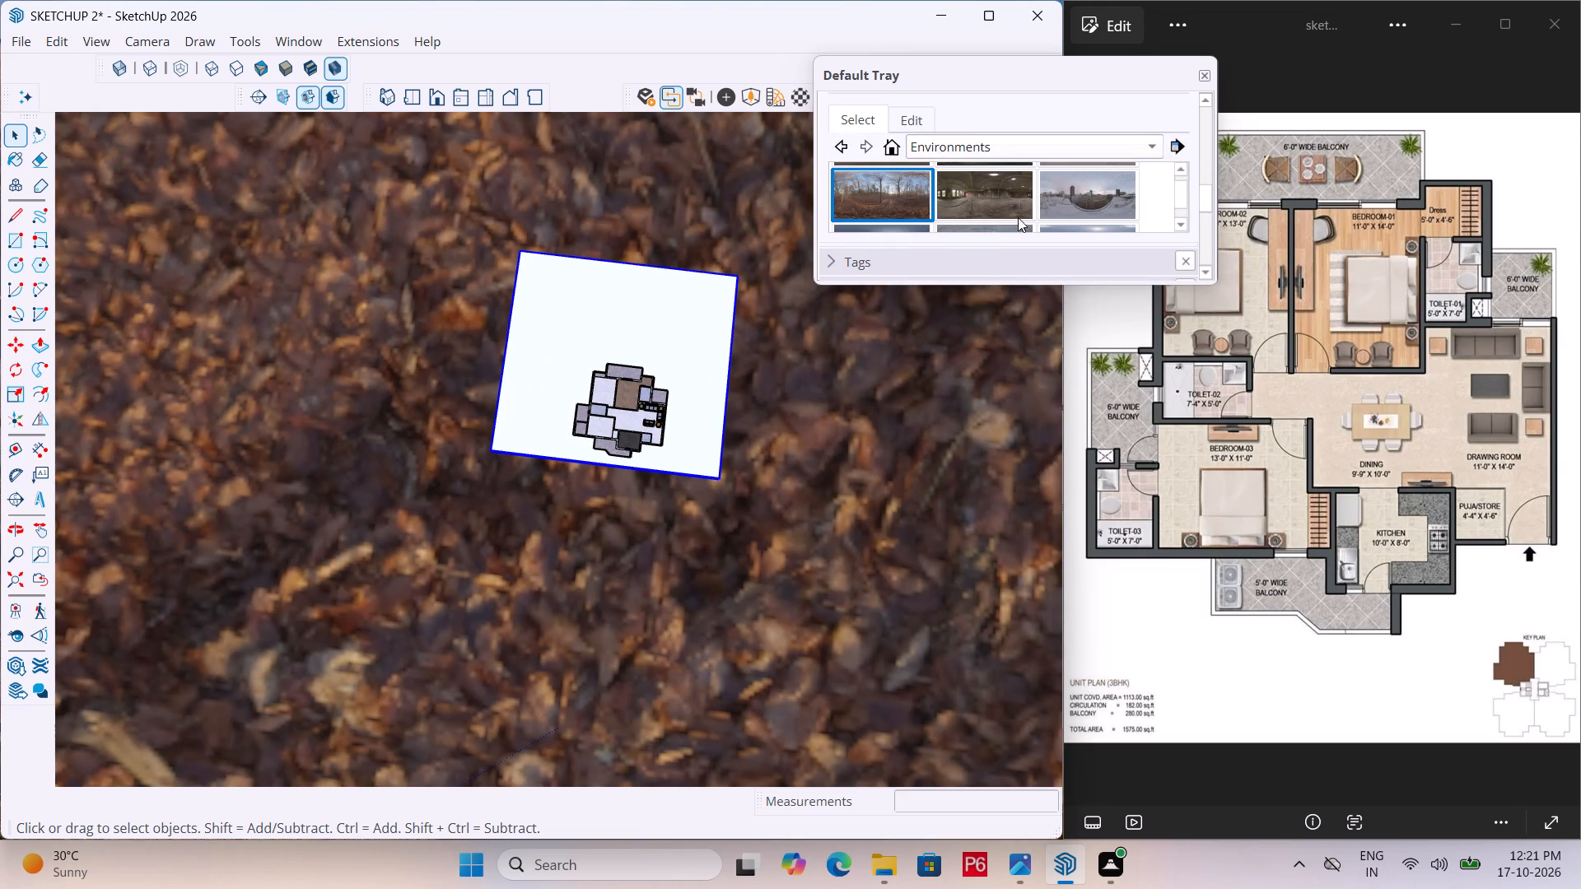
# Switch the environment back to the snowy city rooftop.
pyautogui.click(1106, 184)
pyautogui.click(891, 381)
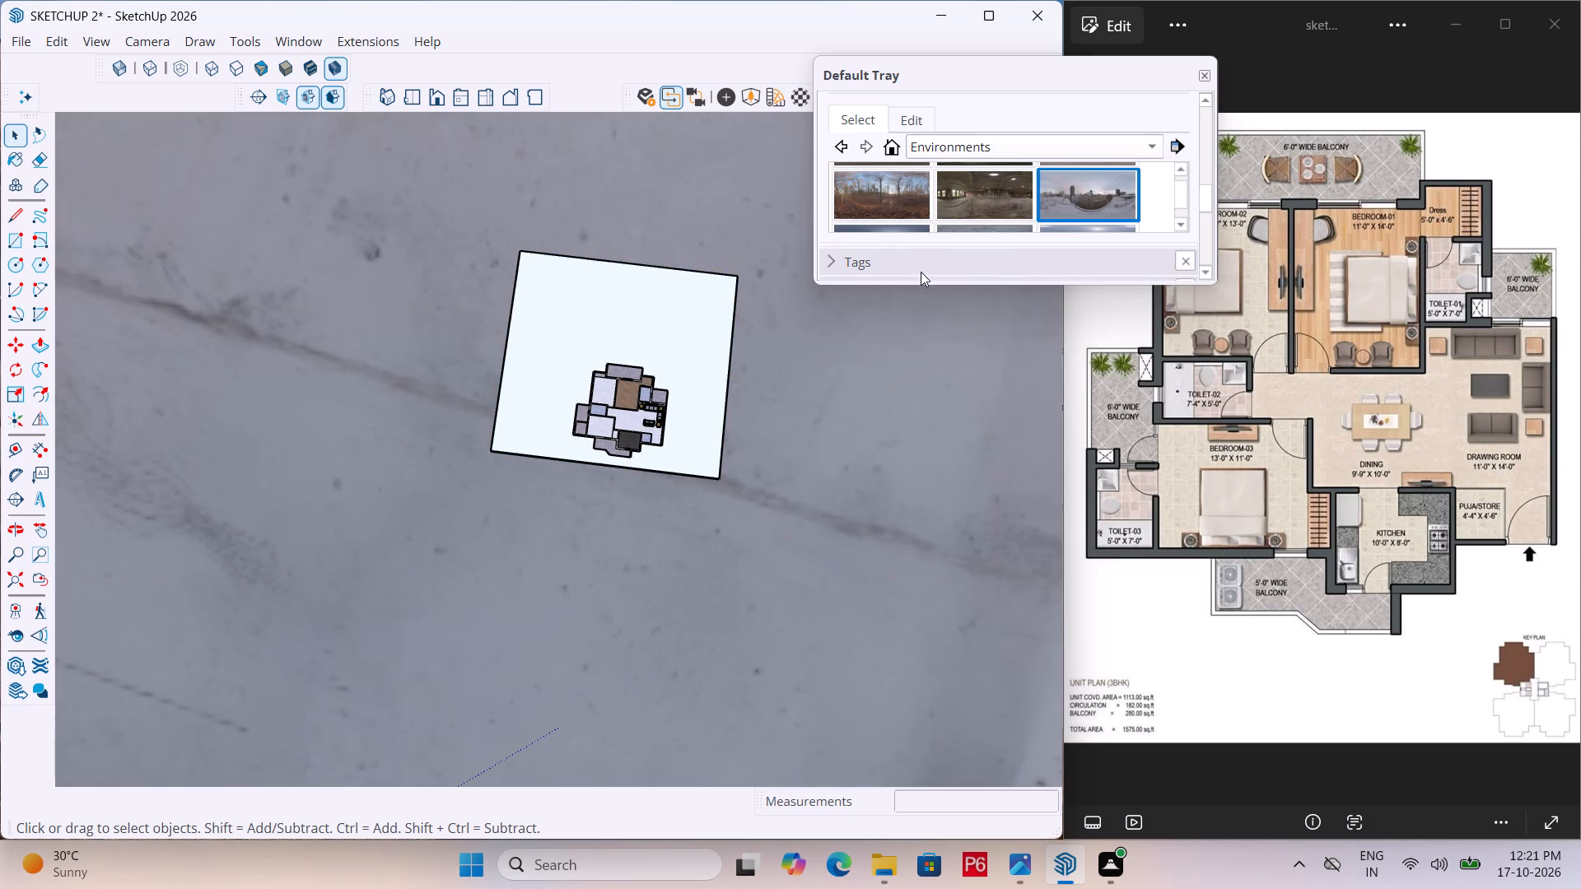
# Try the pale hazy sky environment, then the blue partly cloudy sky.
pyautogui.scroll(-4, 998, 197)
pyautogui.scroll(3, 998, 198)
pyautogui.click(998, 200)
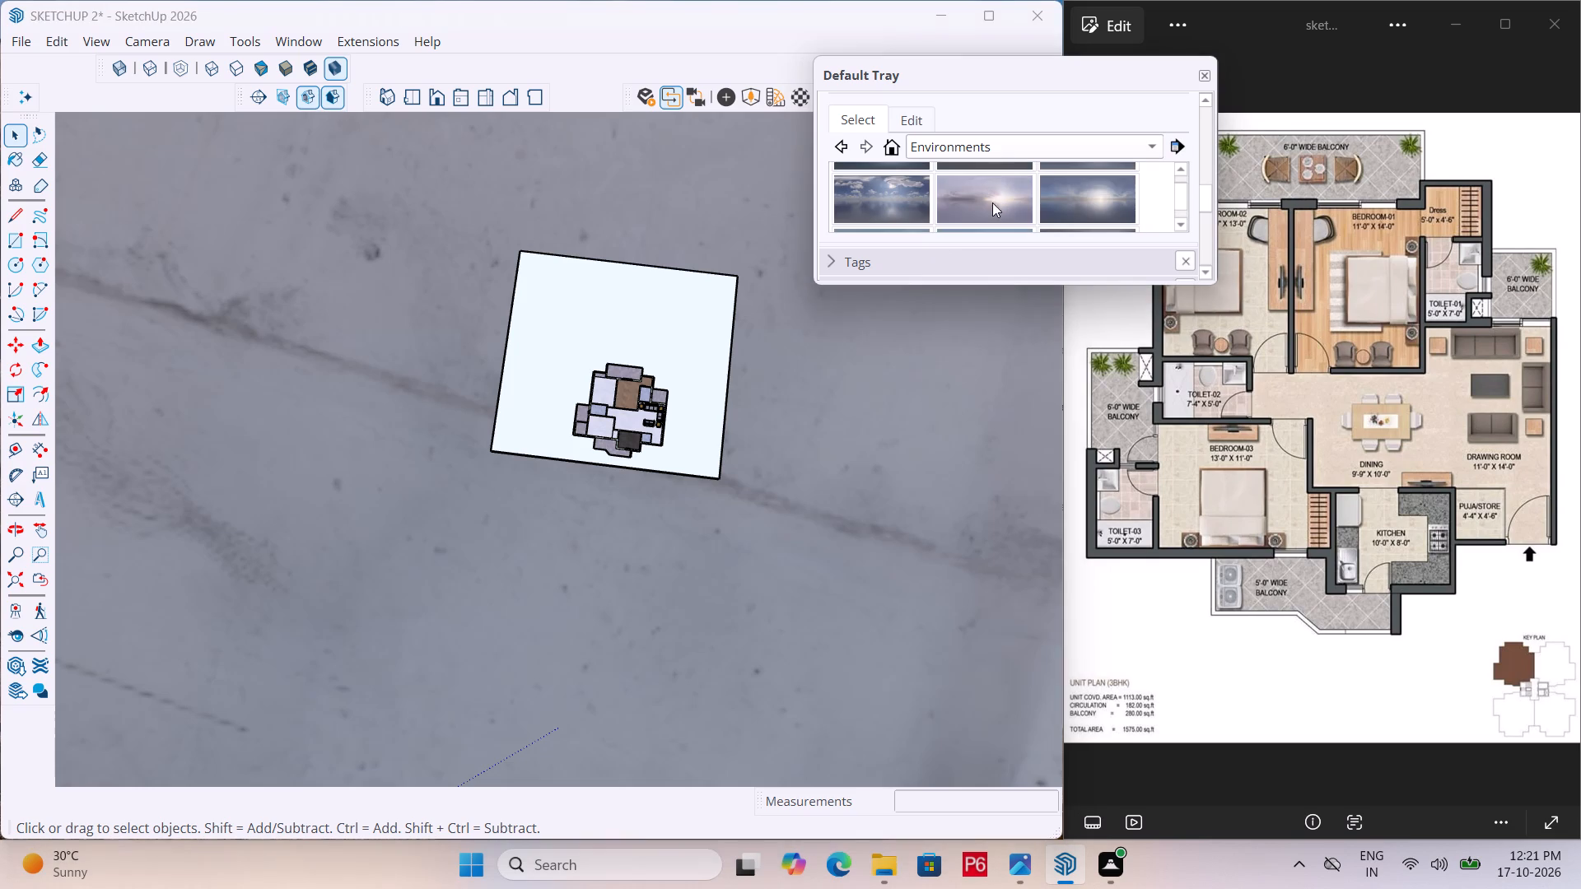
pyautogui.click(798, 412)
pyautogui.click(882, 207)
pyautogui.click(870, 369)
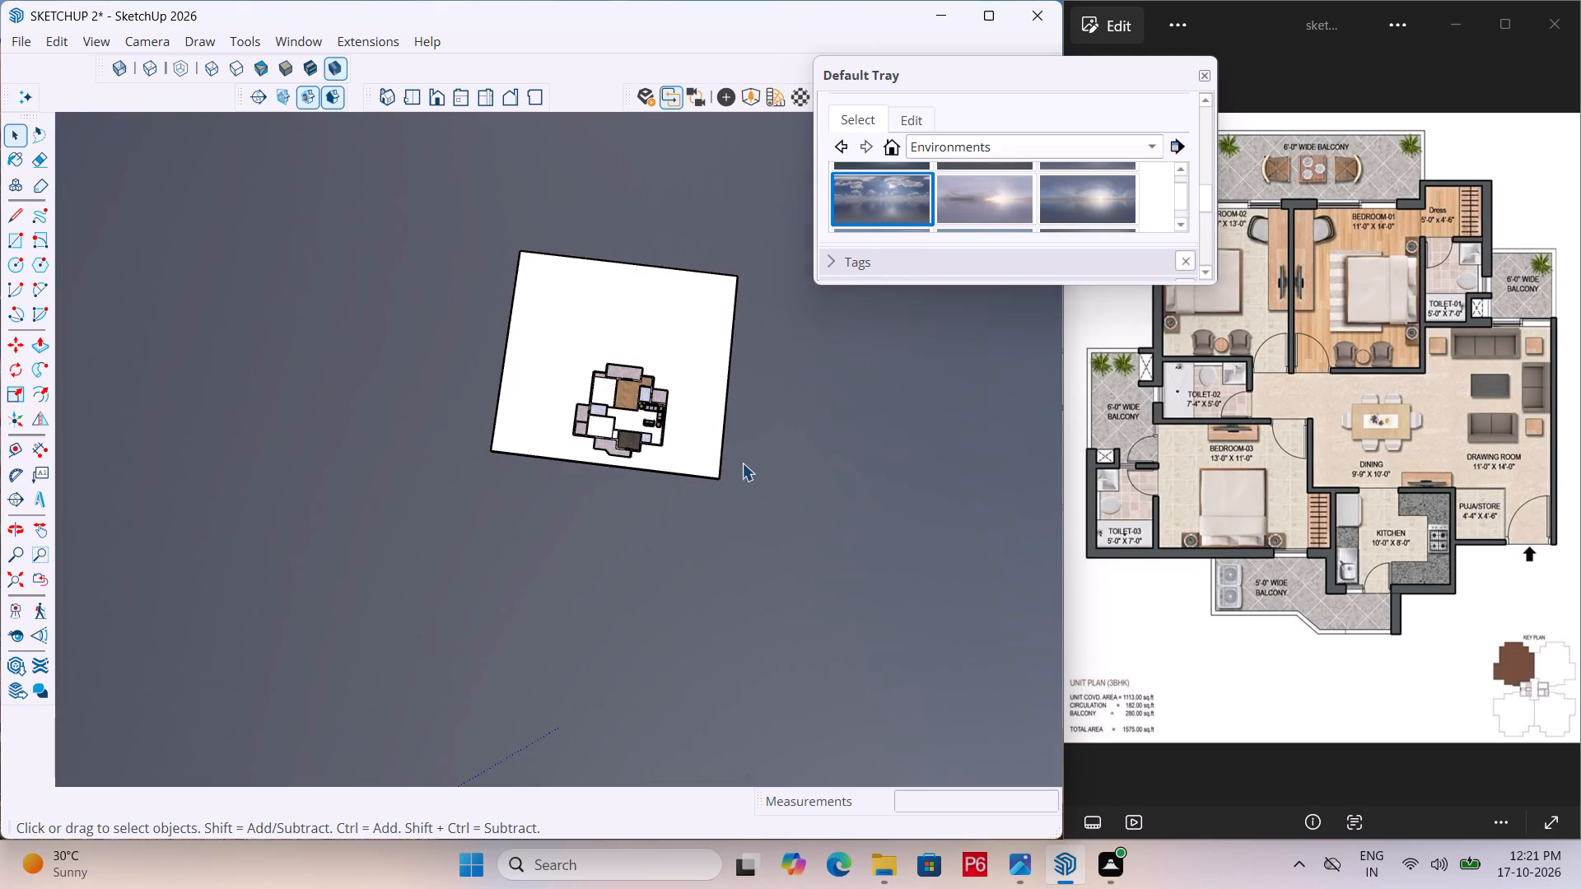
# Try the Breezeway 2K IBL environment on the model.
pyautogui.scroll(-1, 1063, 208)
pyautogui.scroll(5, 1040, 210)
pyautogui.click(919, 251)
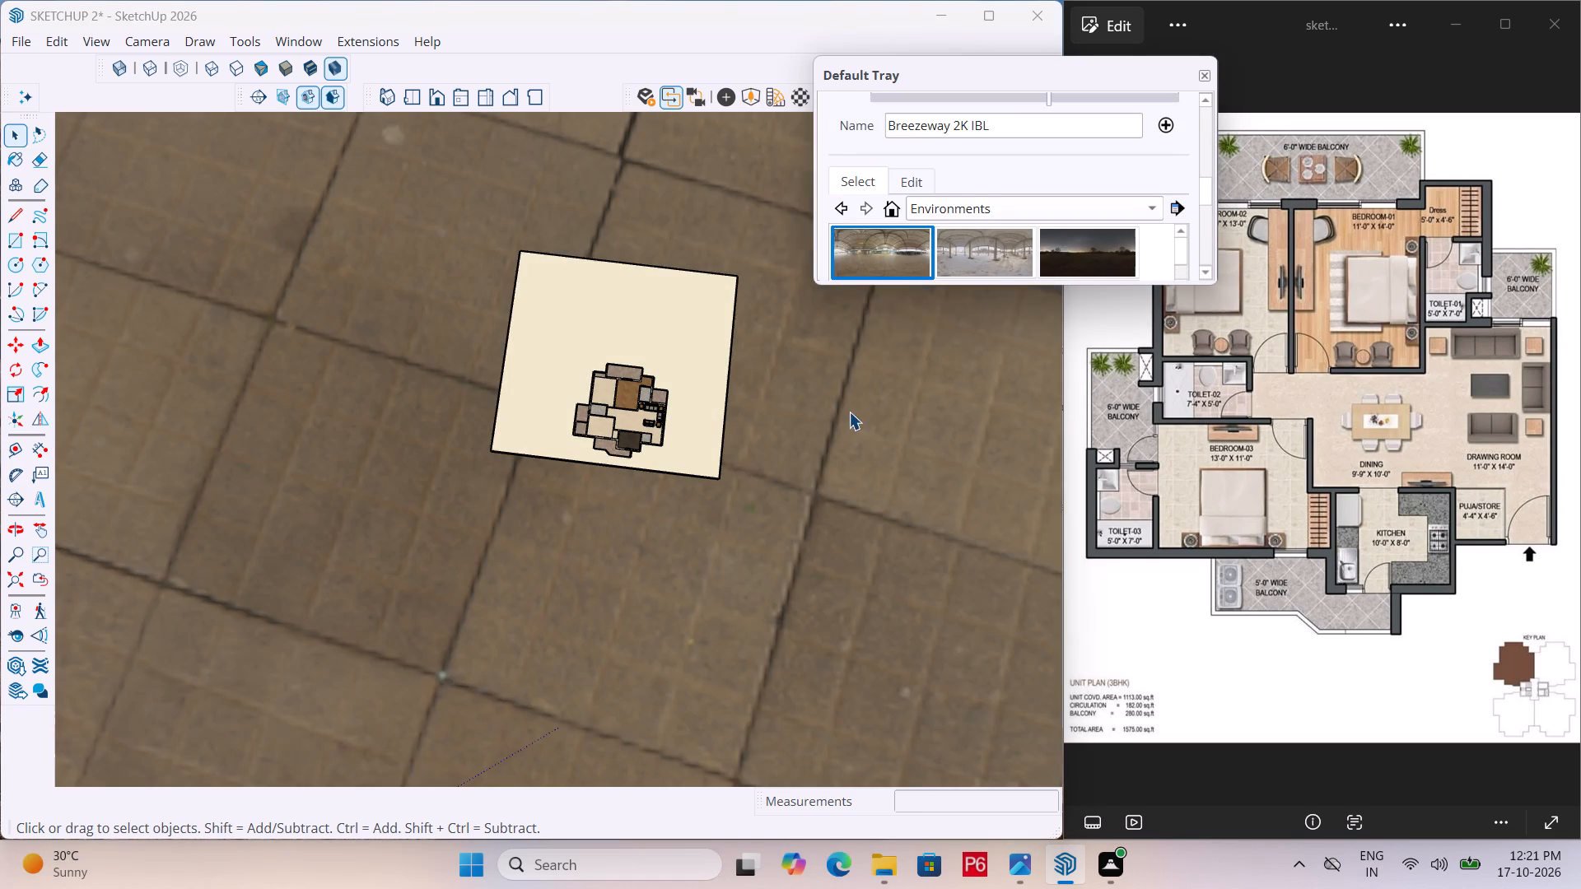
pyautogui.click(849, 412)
# Apply the Sky - Partial Clouds 2K IBL environment to the model.
pyautogui.scroll(-1, 916, 249)
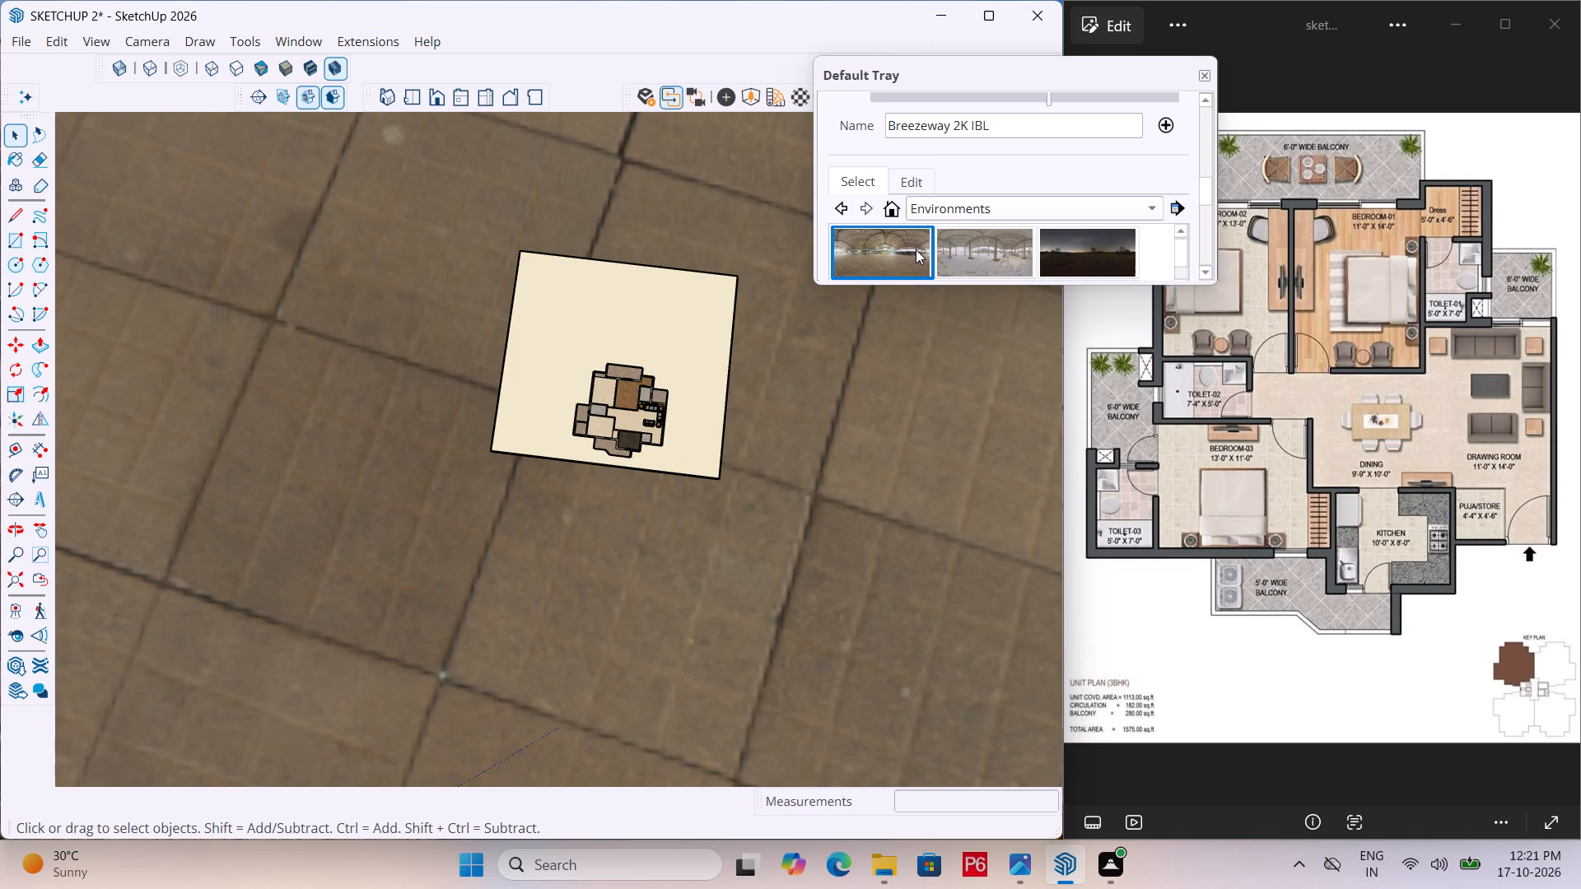
pyautogui.scroll(-3, 916, 249)
pyautogui.scroll(1, 916, 252)
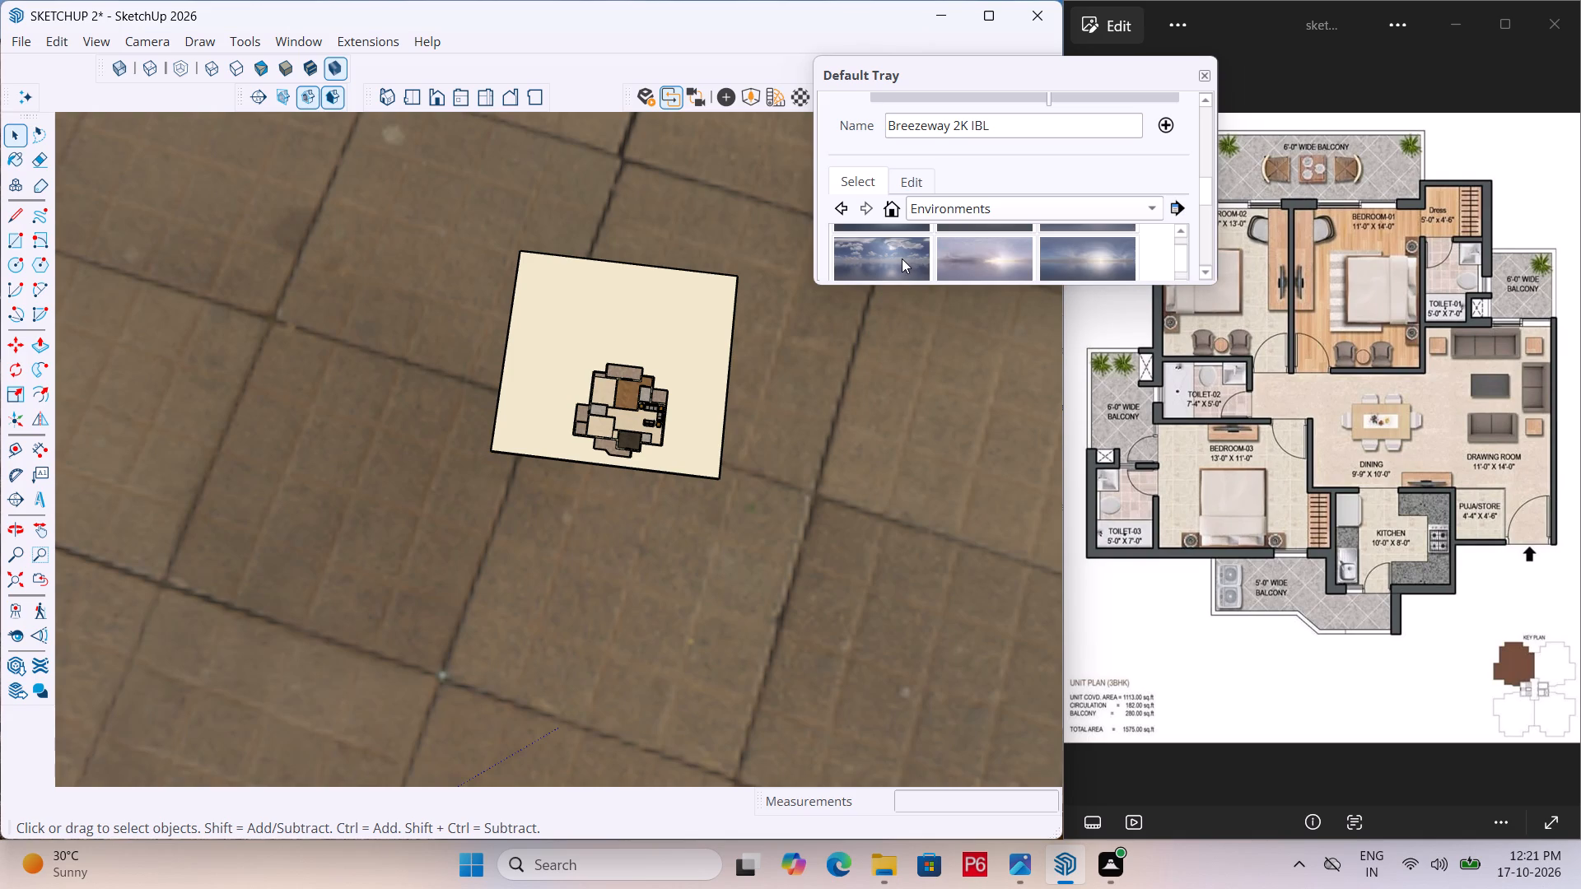
pyautogui.click(902, 258)
pyautogui.click(840, 393)
# Examine the base slab and its underside against the cloudy sky environment from low angles.
pyautogui.moveTo(671, 476); pyautogui.dragTo(694, 79, button='middle')
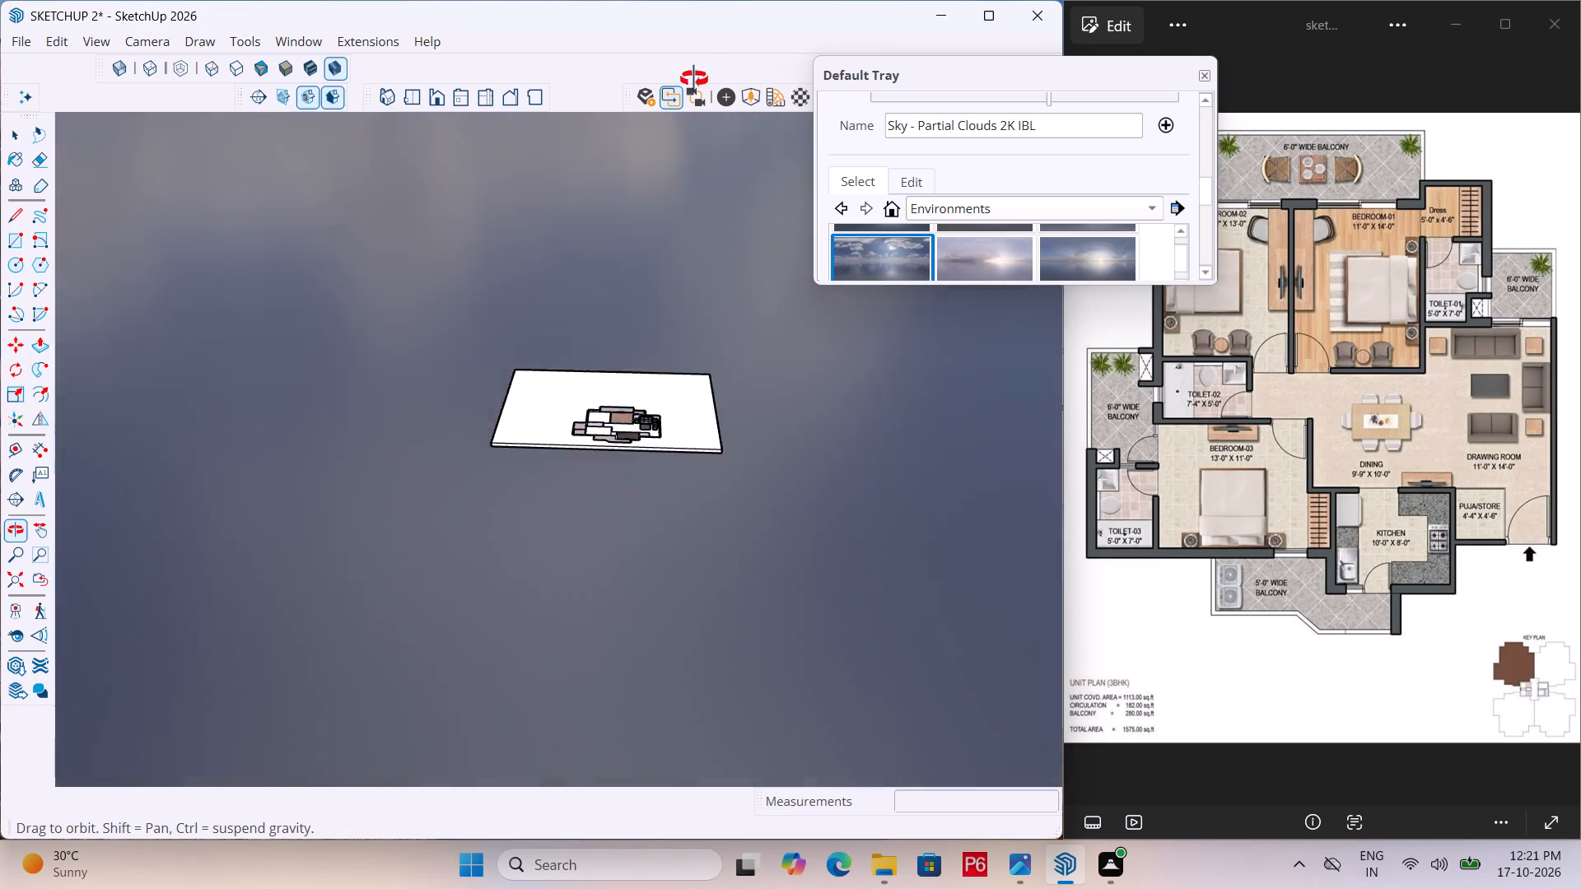
pyautogui.moveTo(694, 79); pyautogui.dragTo(584, 0, button='middle')
pyautogui.moveTo(515, 443); pyautogui.dragTo(609, 207, button='middle')
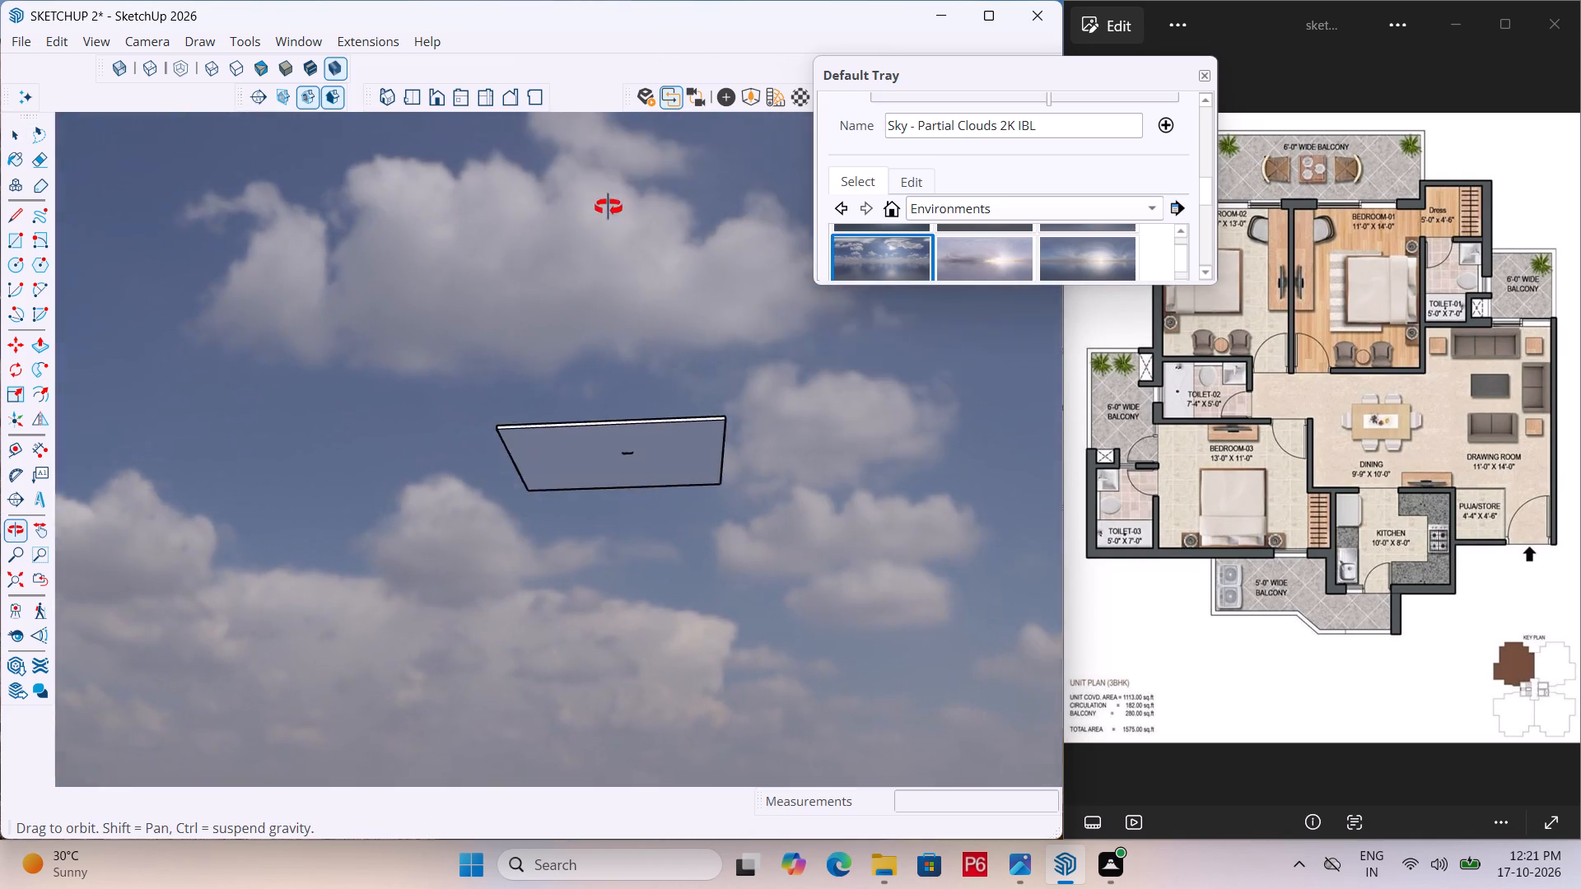
pyautogui.moveTo(609, 207); pyautogui.dragTo(680, 184, button='middle')
pyautogui.scroll(3, 618, 472)
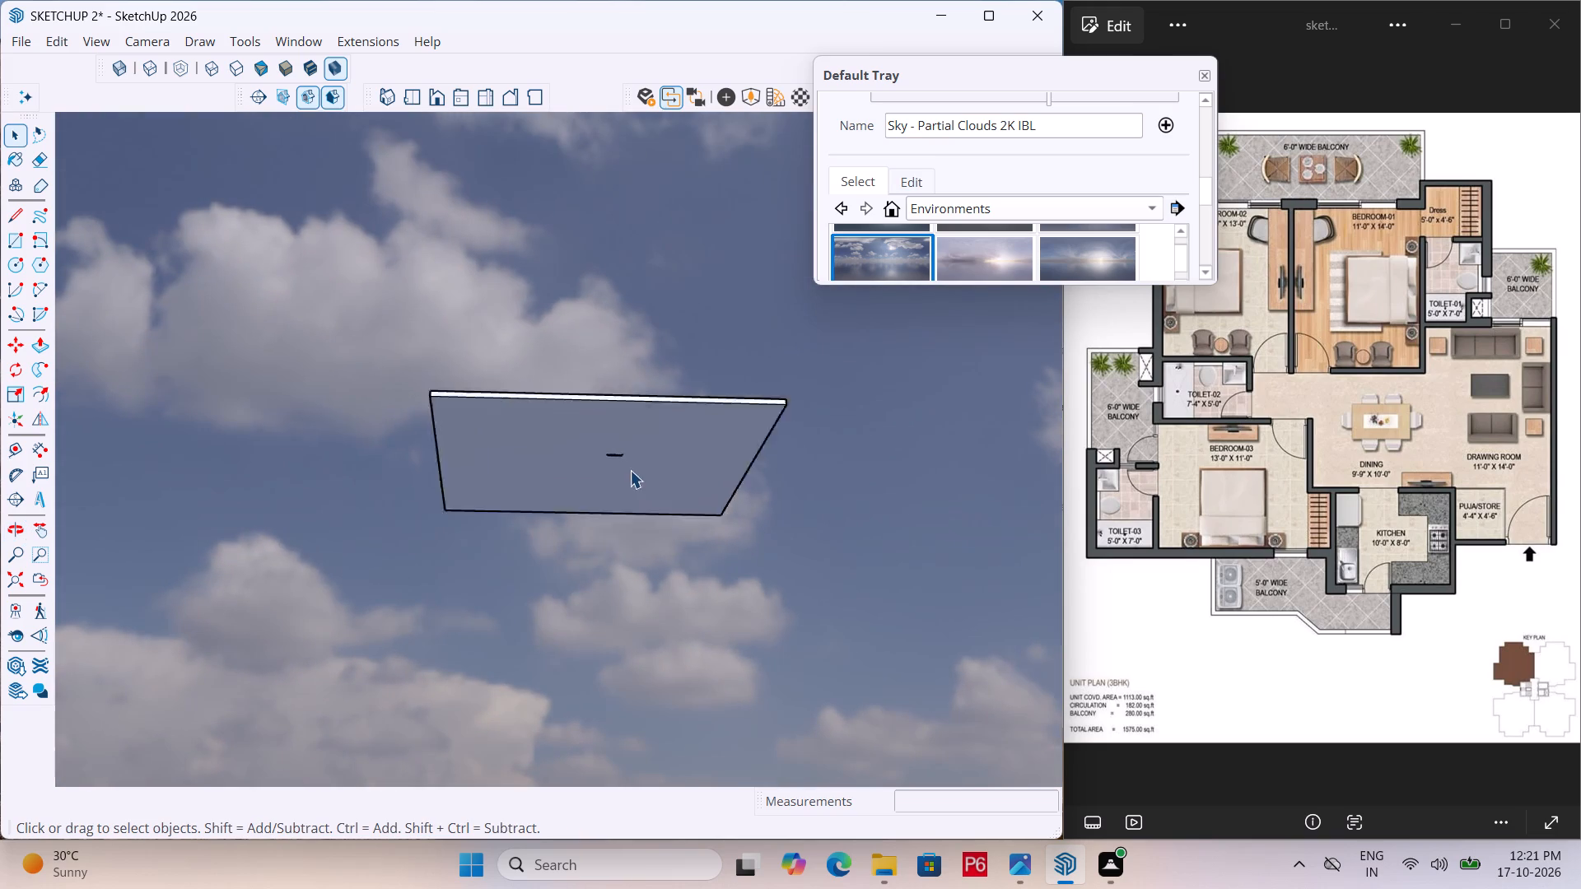
pyautogui.scroll(20, 630, 470)
pyautogui.scroll(11, 630, 470)
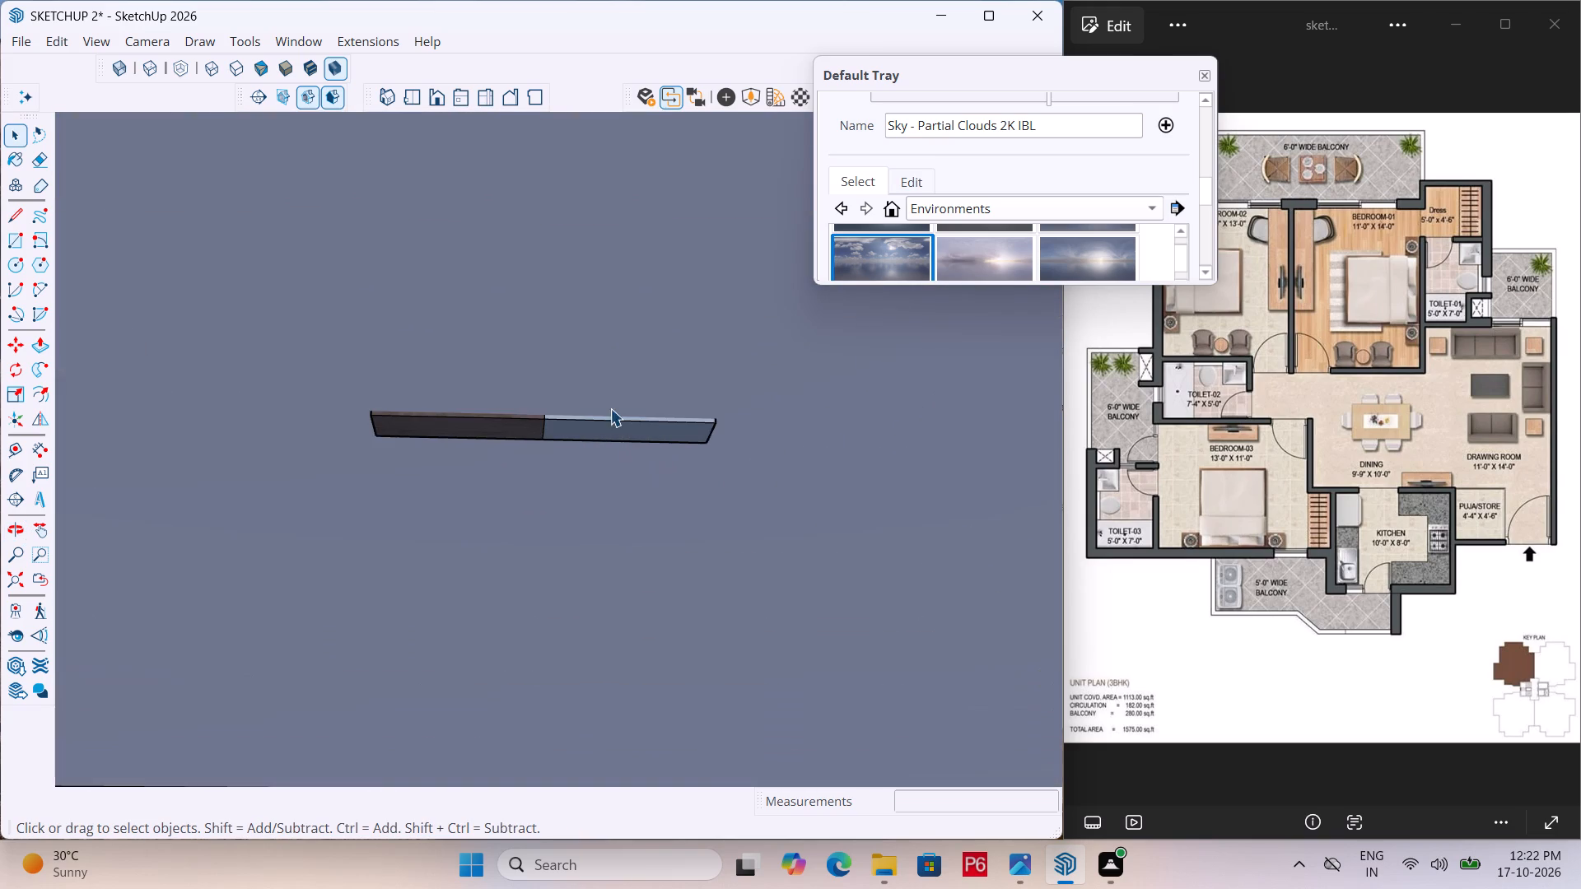
pyautogui.scroll(3, 610, 408)
pyautogui.click(604, 431)
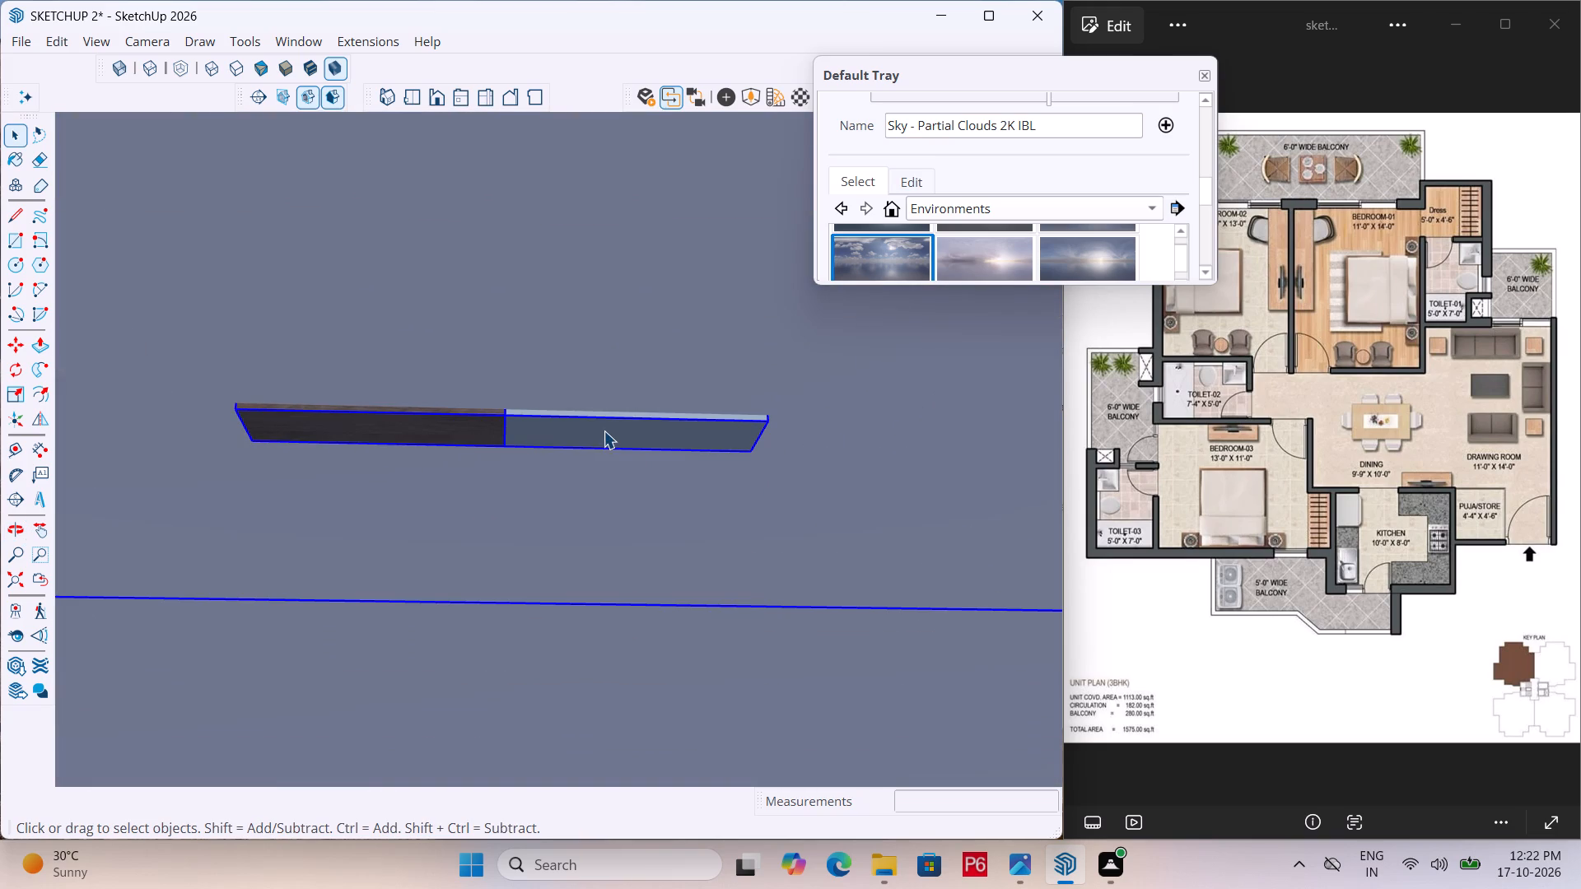
pyautogui.scroll(-5, 503, 481)
pyautogui.scroll(-8, 690, 407)
# Examine the furnished apartment on its base slab from above and at an angle under the sky environment.
pyautogui.moveTo(718, 437); pyautogui.dragTo(572, 664, button='middle')
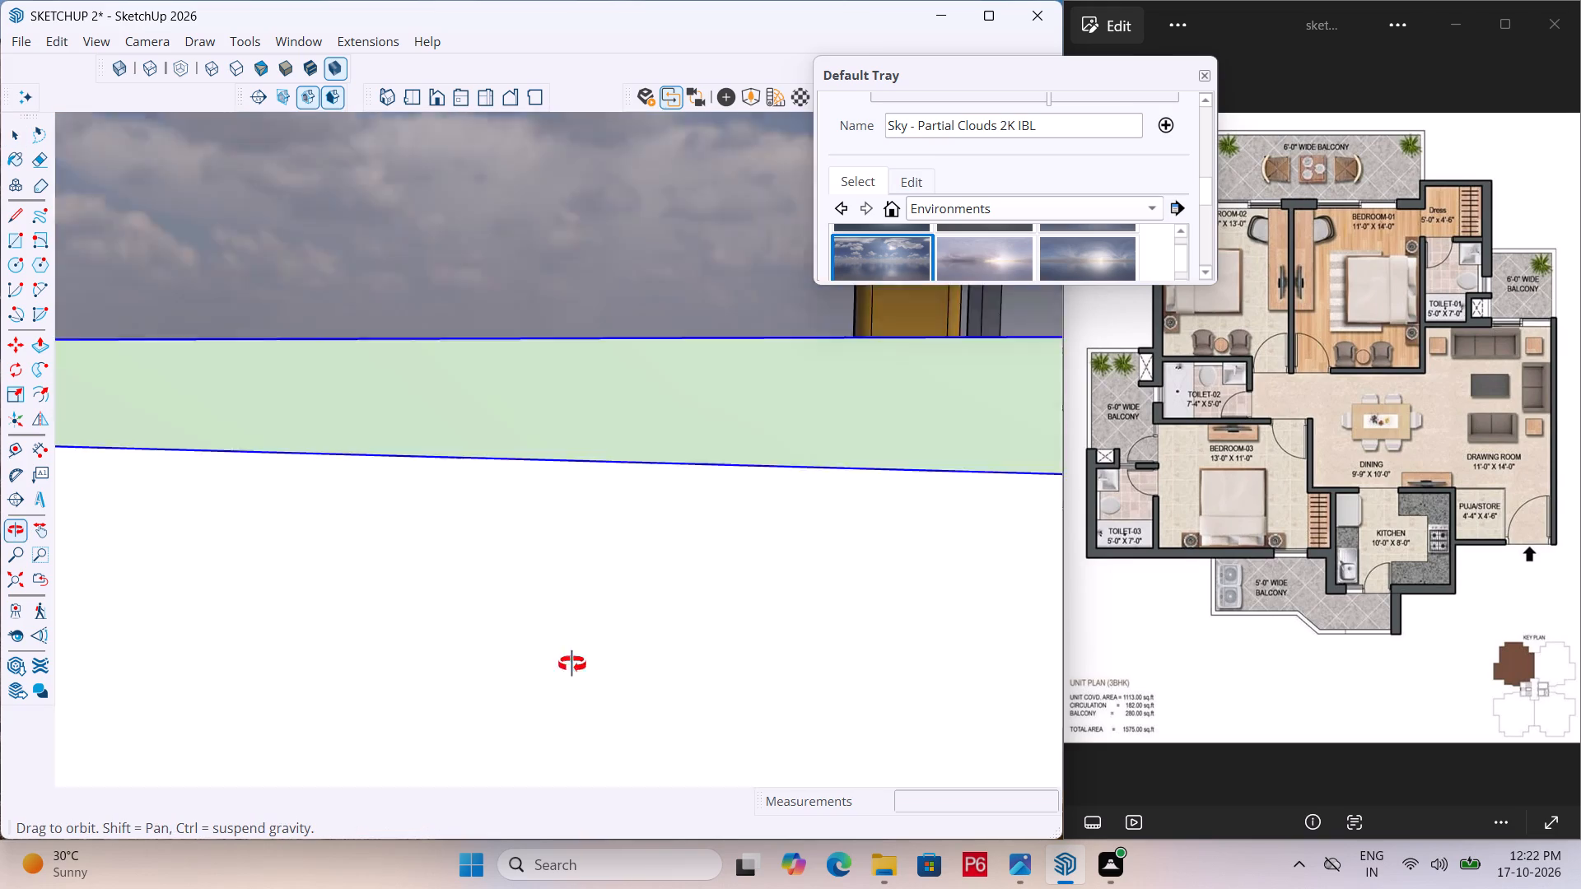
pyautogui.moveTo(572, 664); pyautogui.dragTo(496, 768, button='middle')
pyautogui.moveTo(657, 384); pyautogui.dragTo(550, 617, button='middle')
pyautogui.scroll(-6, 489, 333)
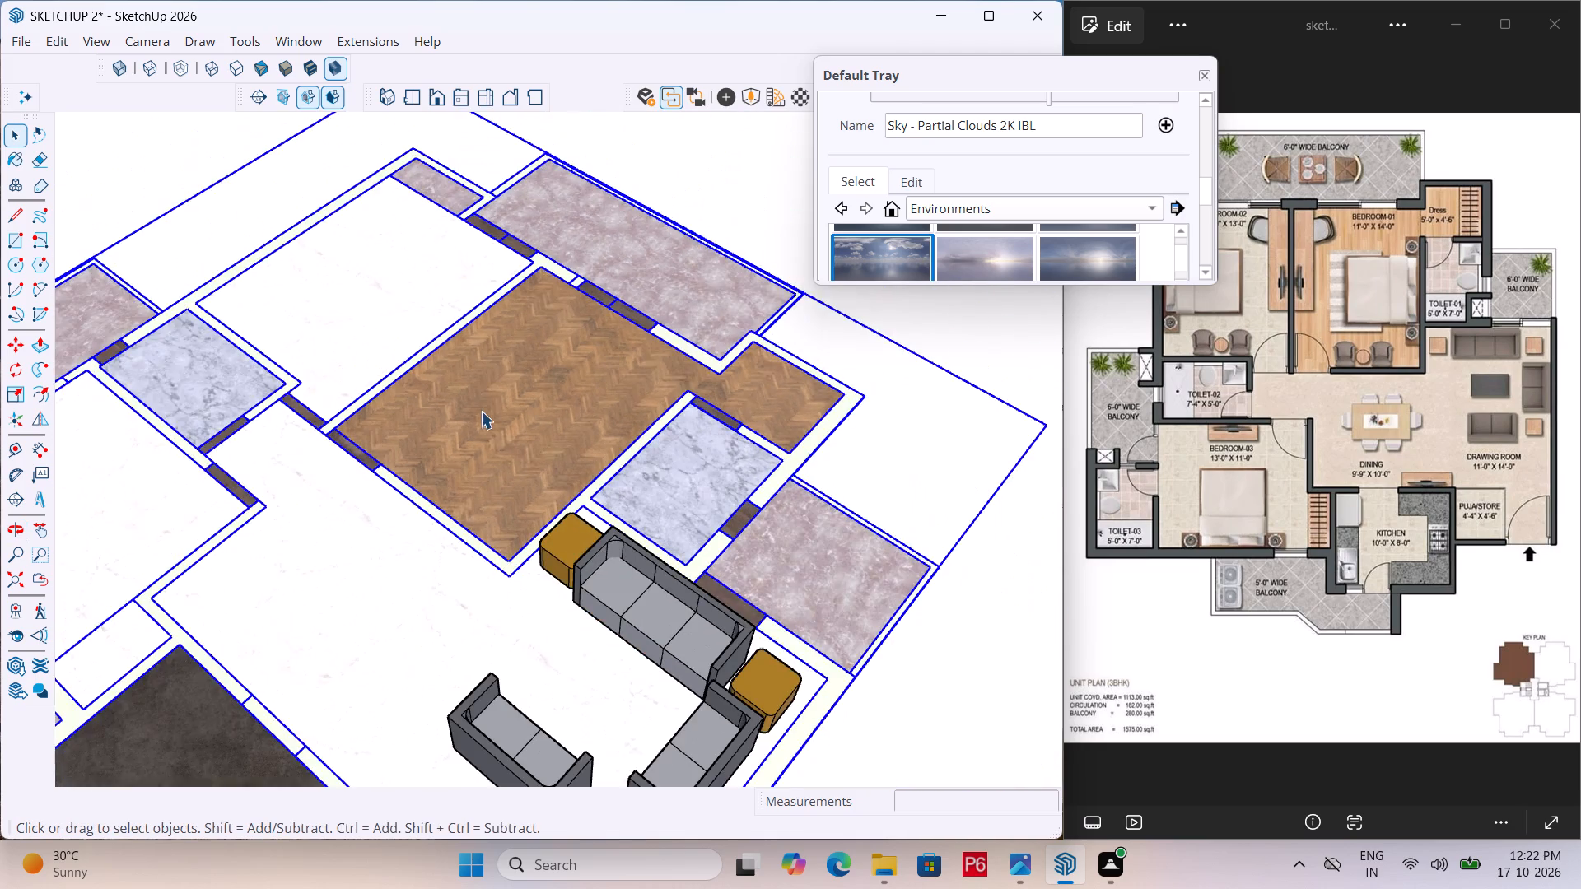
pyautogui.moveTo(486, 556); pyautogui.dragTo(570, 324, button='middle')
pyautogui.press('space')
pyautogui.click(651, 162)
pyautogui.tripleClick(651, 162)
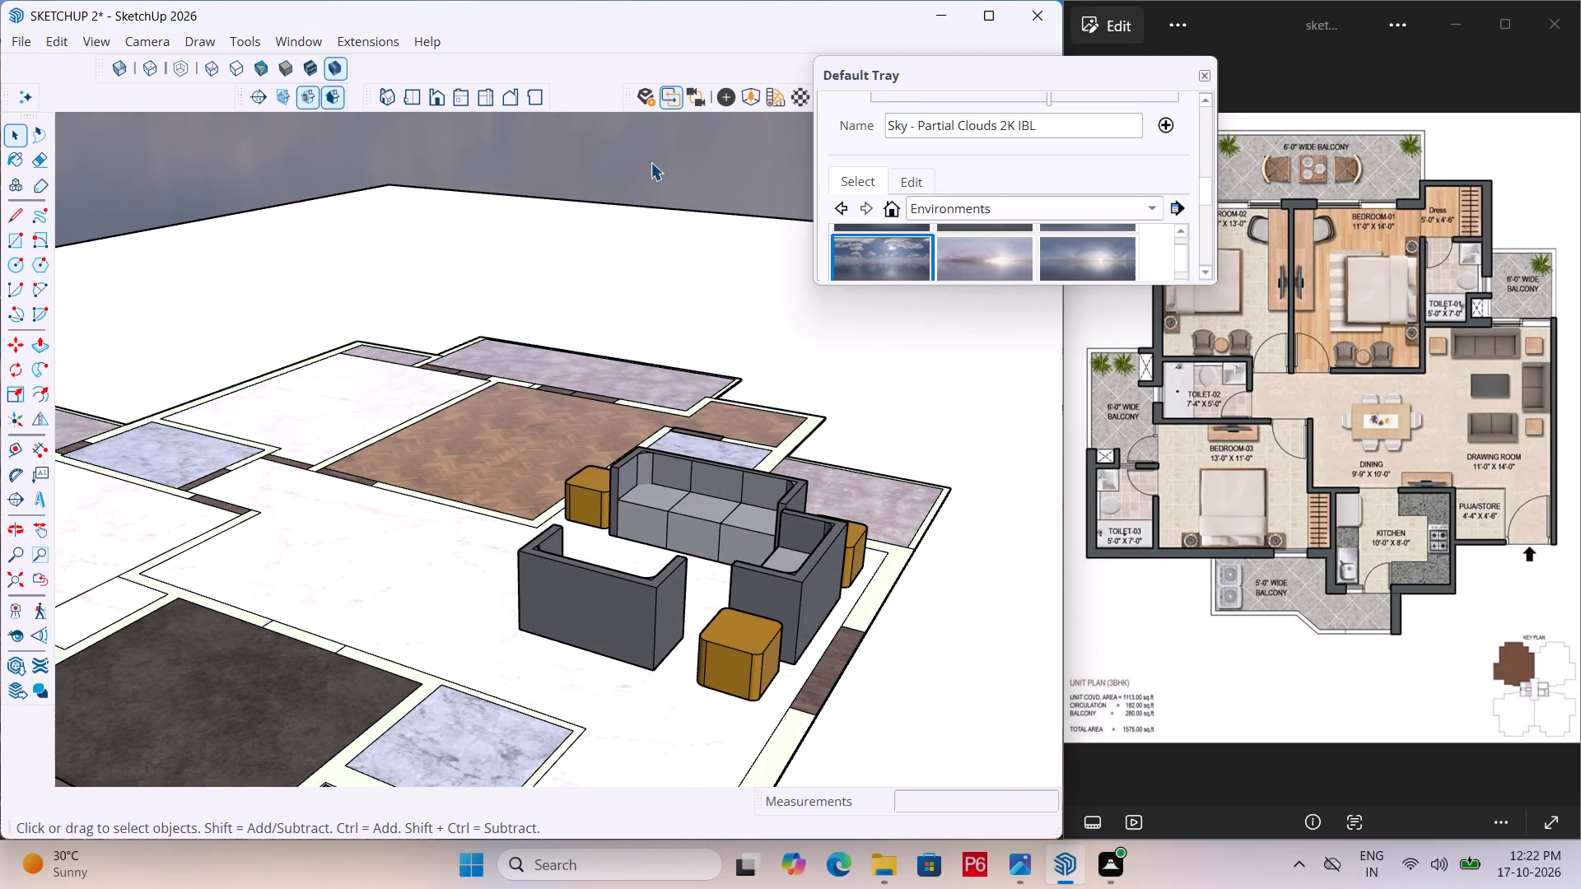
pyautogui.click(651, 162)
pyautogui.scroll(-5, 586, 192)
pyautogui.scroll(-5, 562, 258)
pyautogui.moveTo(531, 447); pyautogui.dragTo(531, 479, button='middle')
pyautogui.scroll(-1, 531, 458)
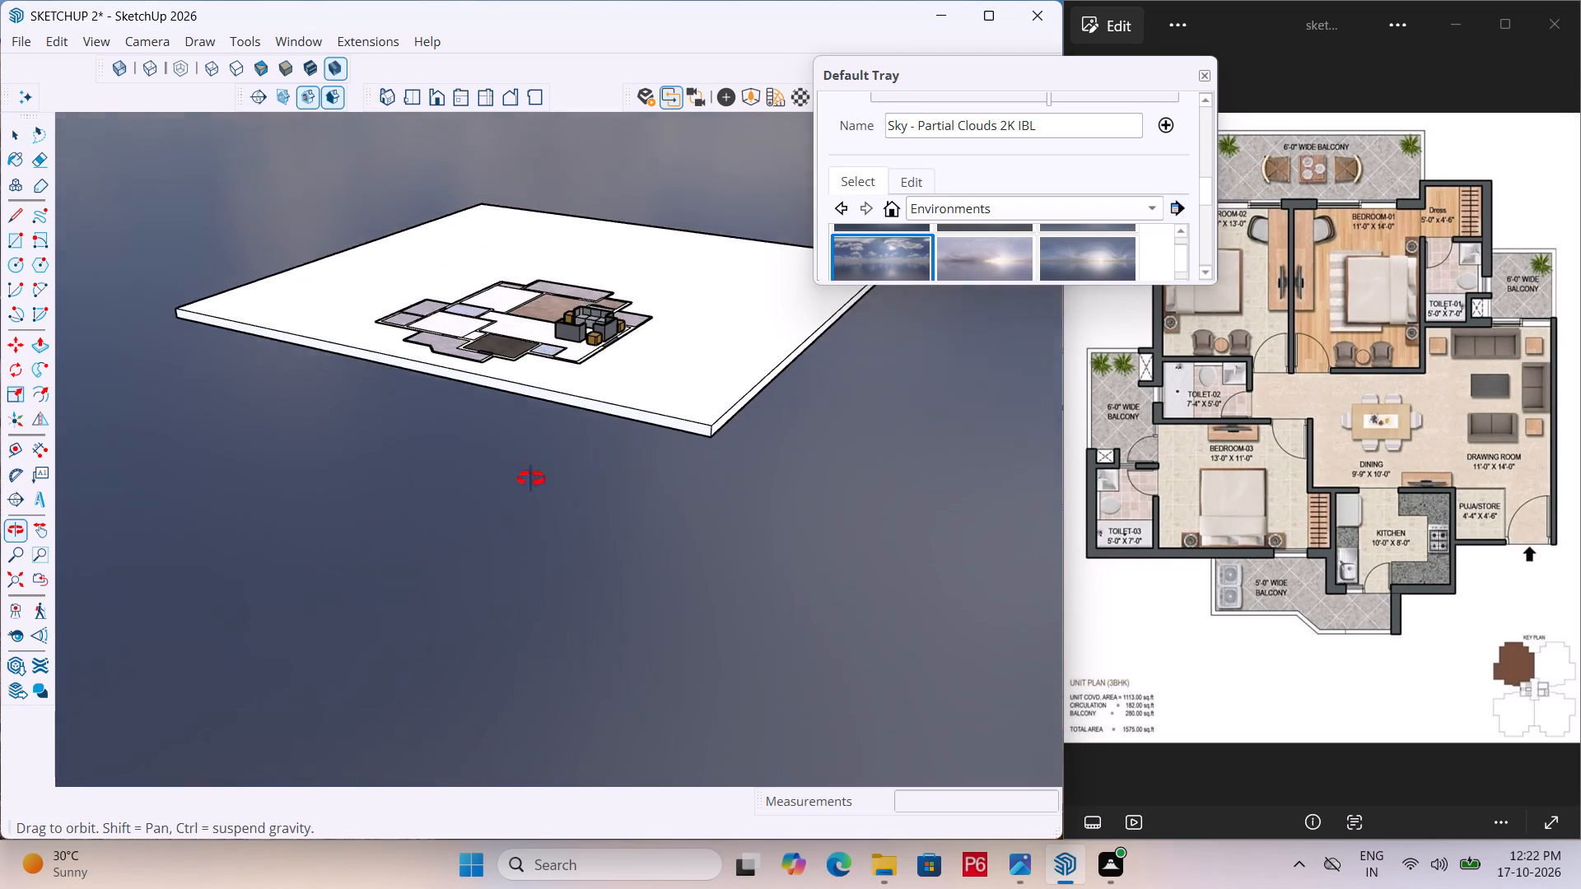
pyautogui.moveTo(531, 479); pyautogui.dragTo(534, 613, button='middle')
pyautogui.scroll(6, 609, 358)
# Save the model.
pyautogui.hotkey('ctrl', 's')
pyautogui.hotkey('ctrl', 's')
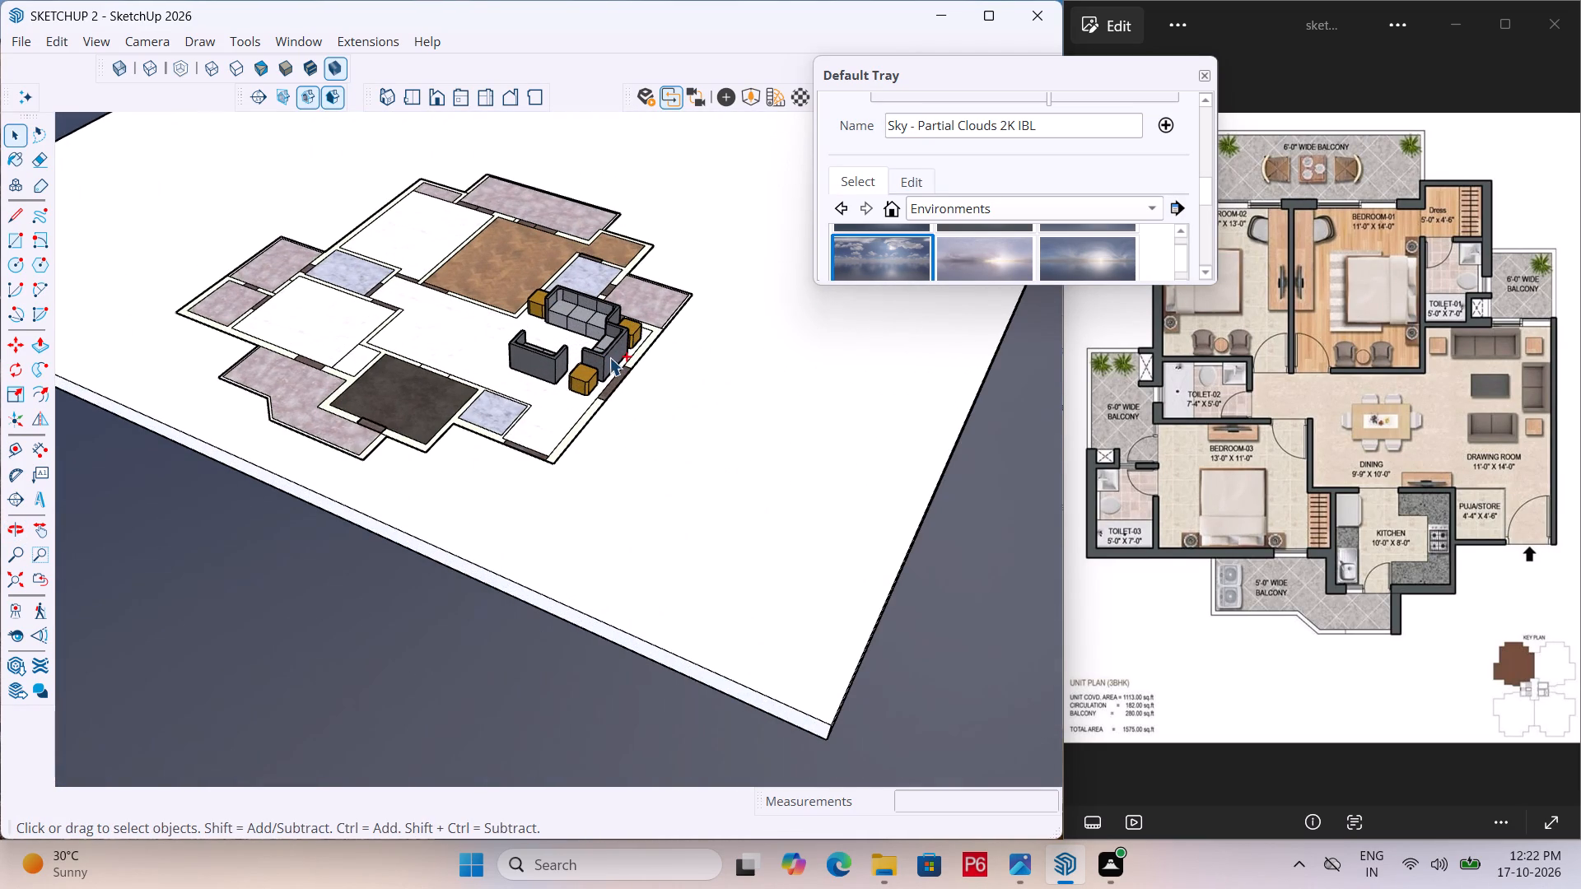
pyautogui.hotkey('ctrl', 's')
pyautogui.hotkey('ctrl', 's')
pyautogui.hotkey('ctrl', 's')
pyautogui.hotkey('ctrl', 's')
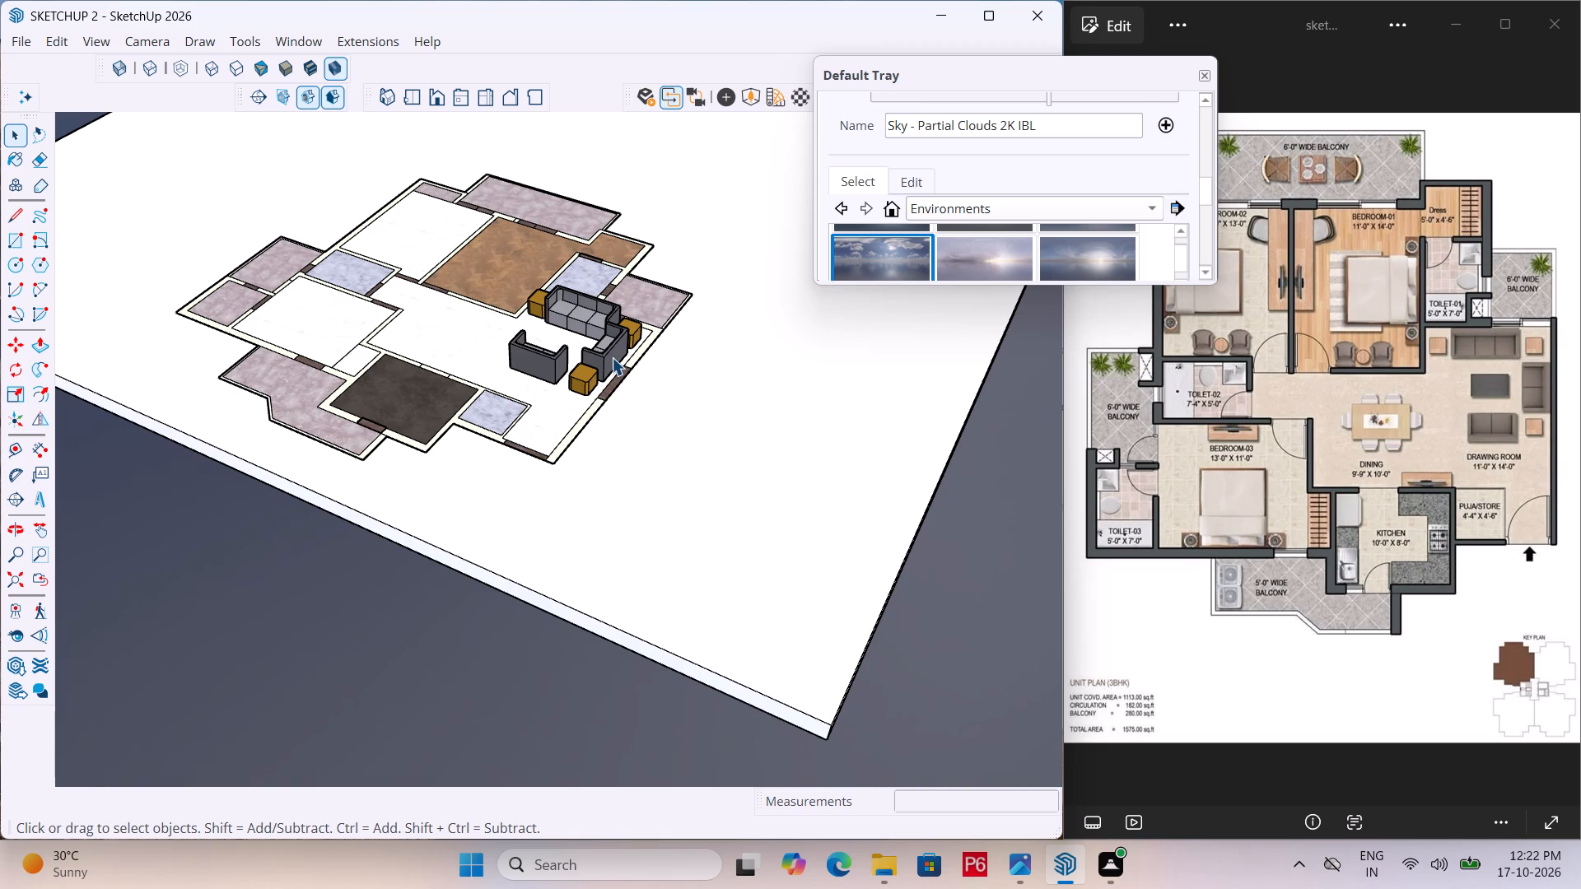
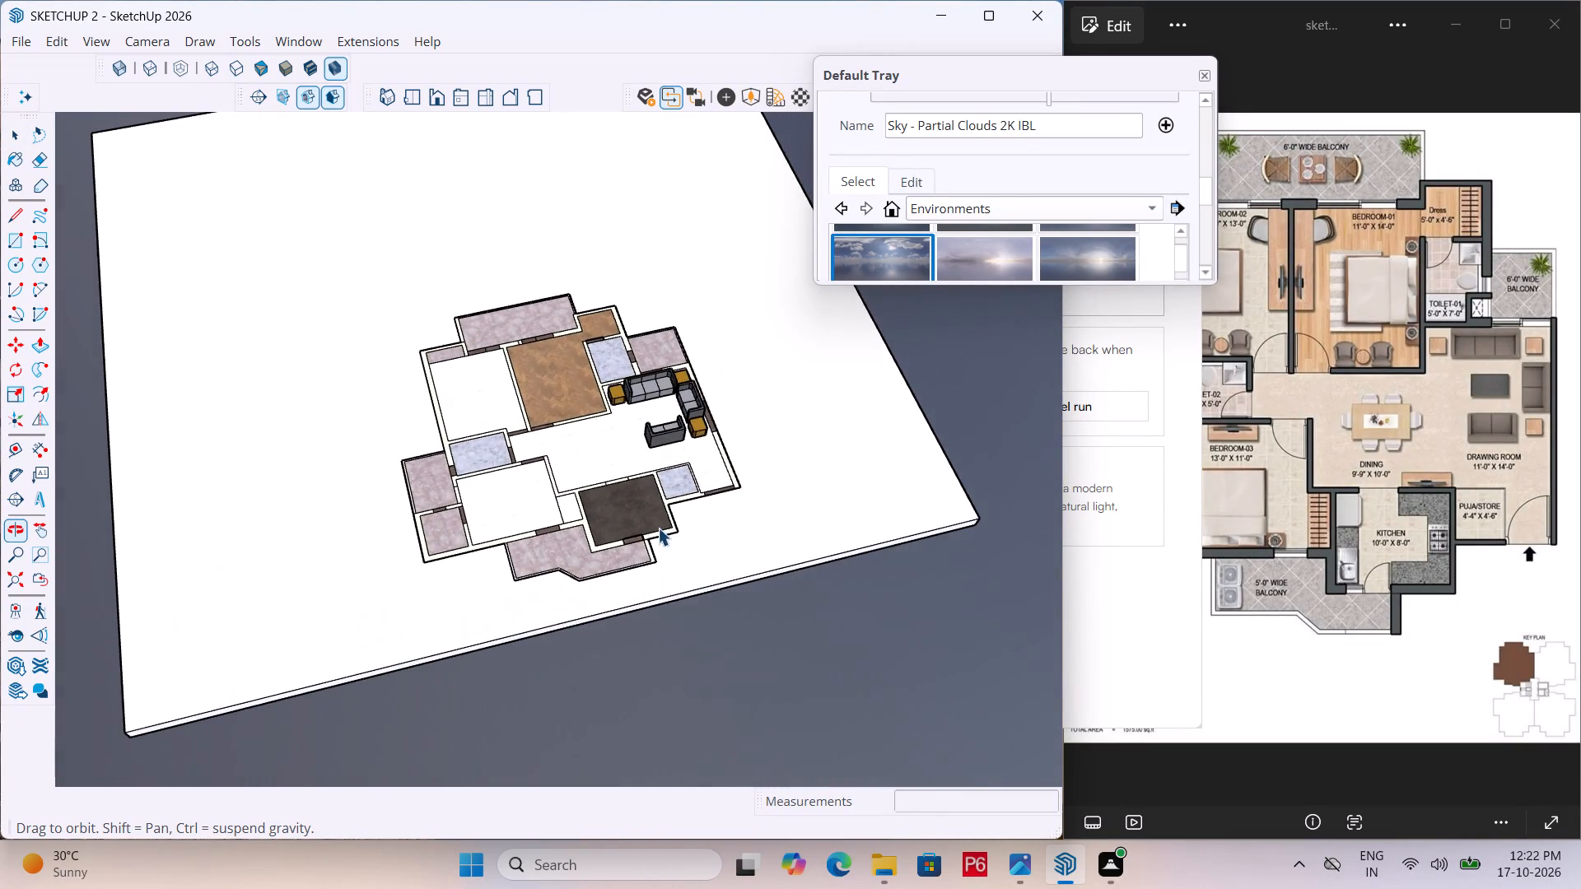
# Open the floor plan group and paint the living and dining room floor with the Marble_01_1K stone material.
pyautogui.scroll(5, 622, 518)
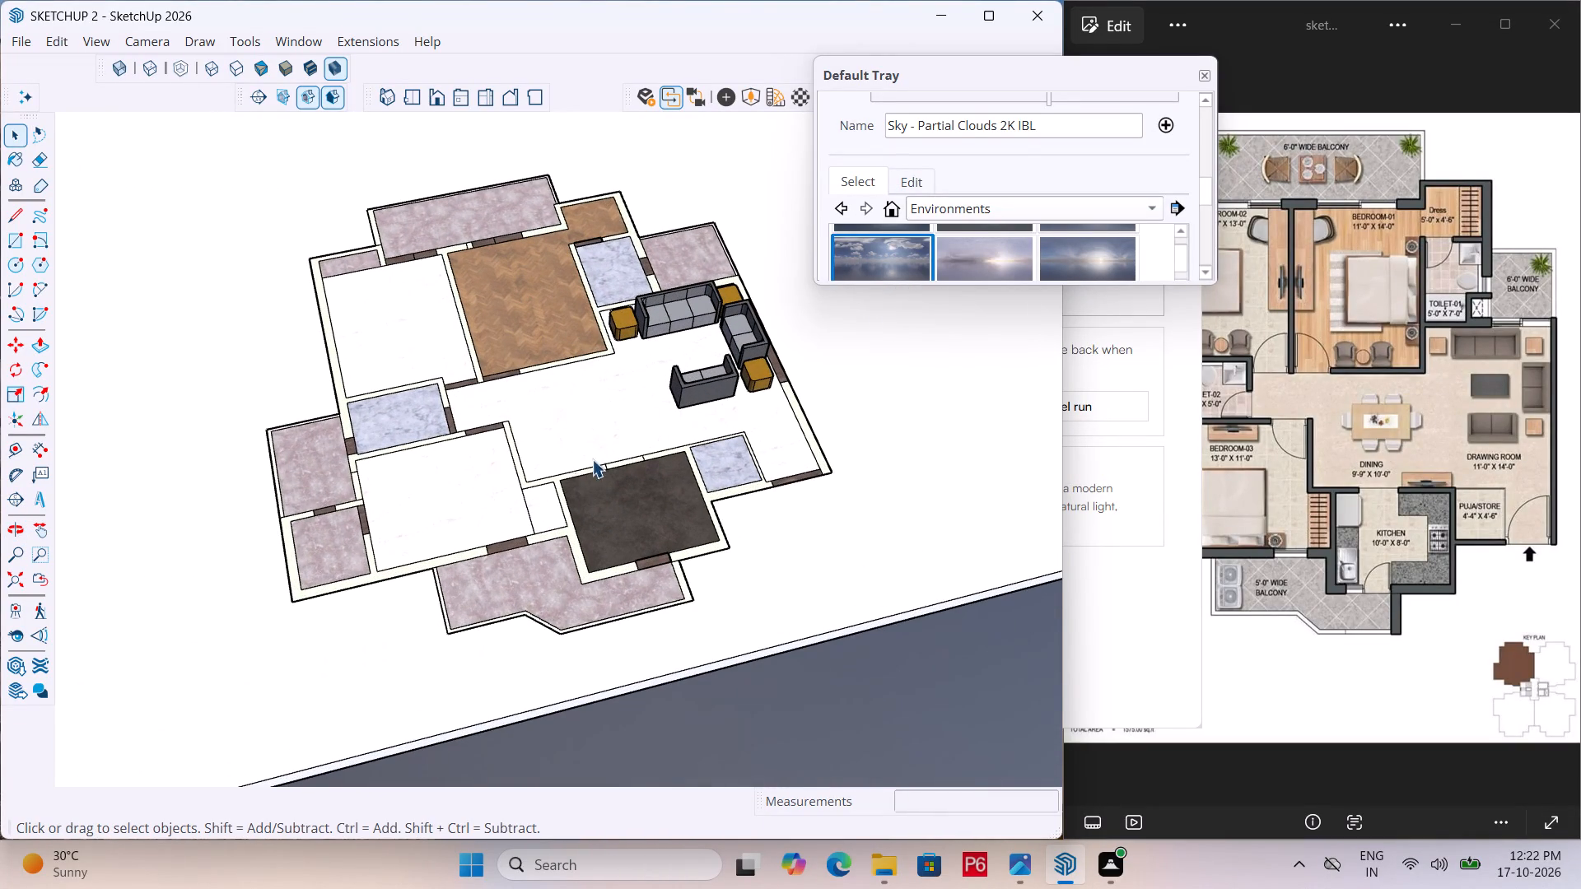
pyautogui.scroll(4, 742, 319)
pyautogui.moveTo(651, 358); pyautogui.dragTo(552, 659, button='middle')
pyautogui.scroll(1, 553, 659)
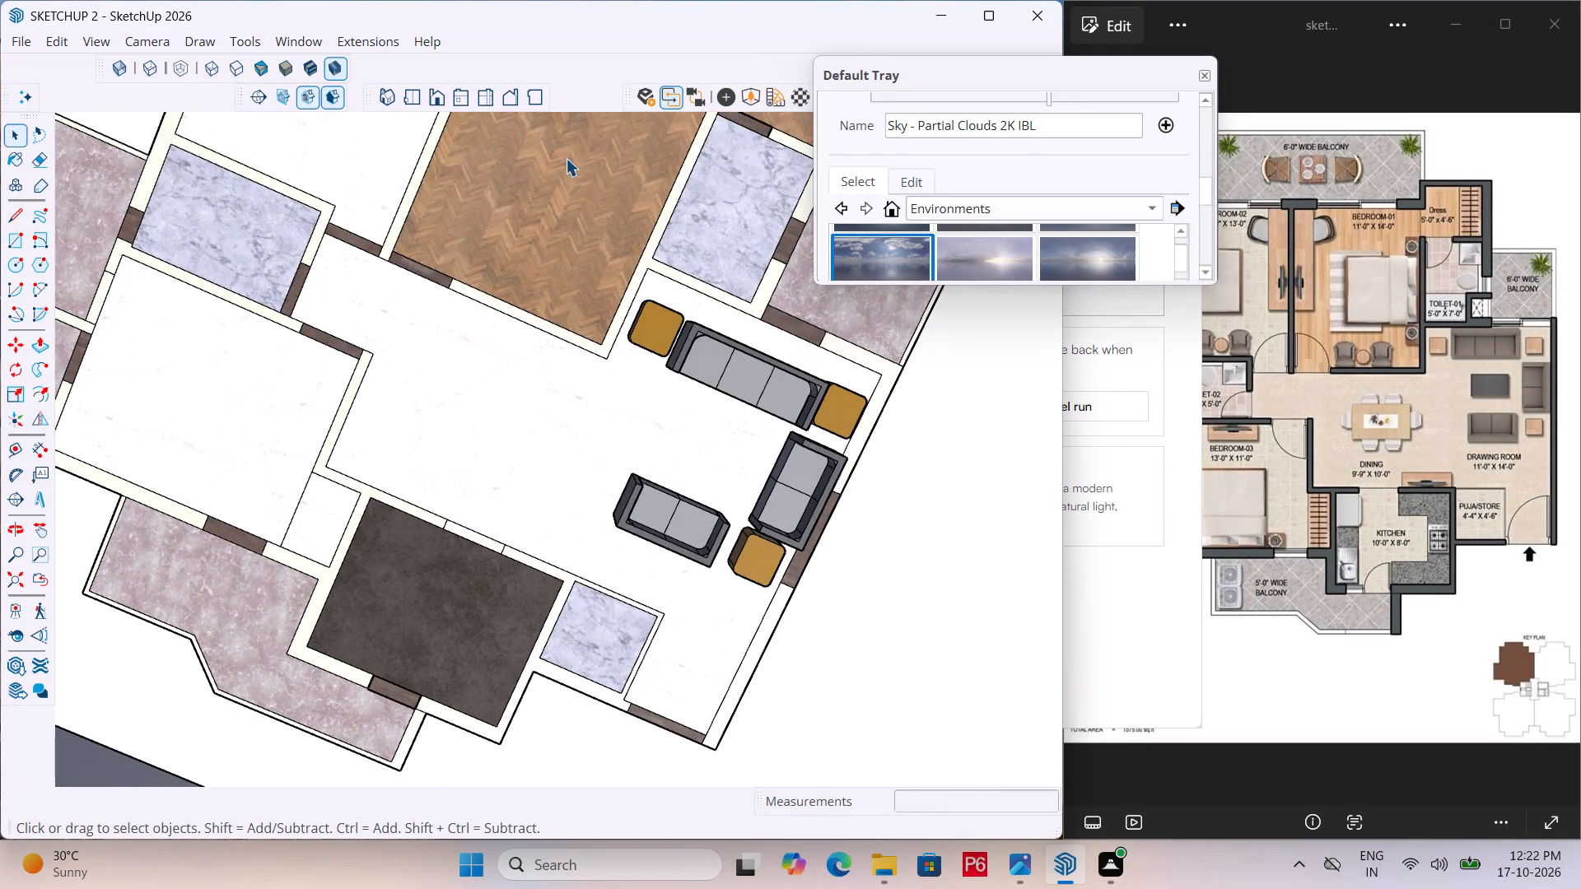
pyautogui.click(412, 101)
pyautogui.scroll(-4, 113, 312)
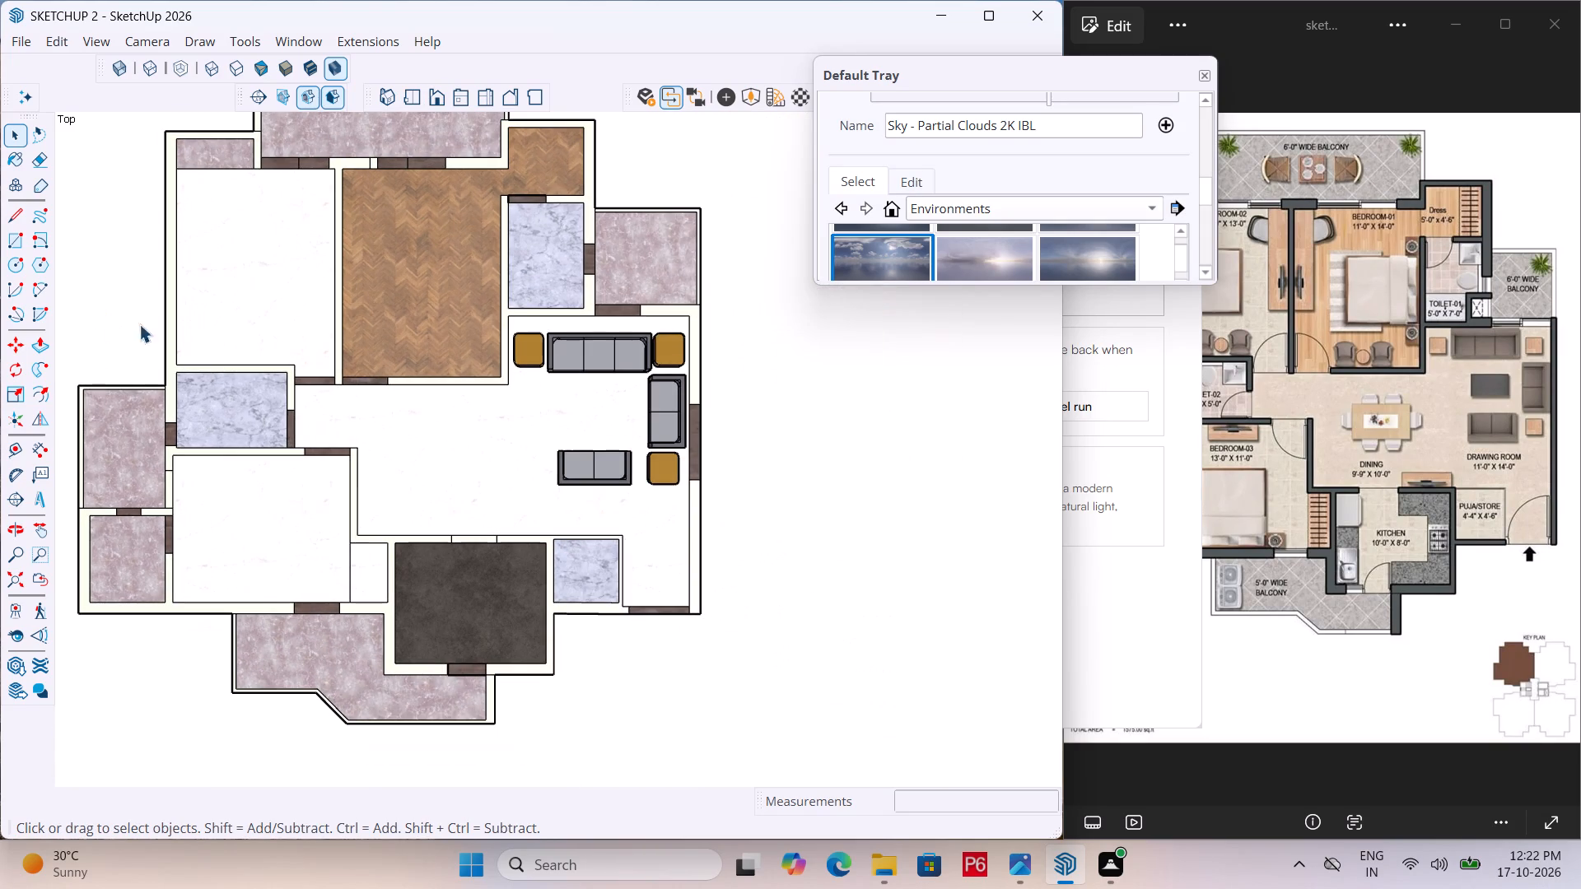
pyautogui.scroll(-1, 588, 493)
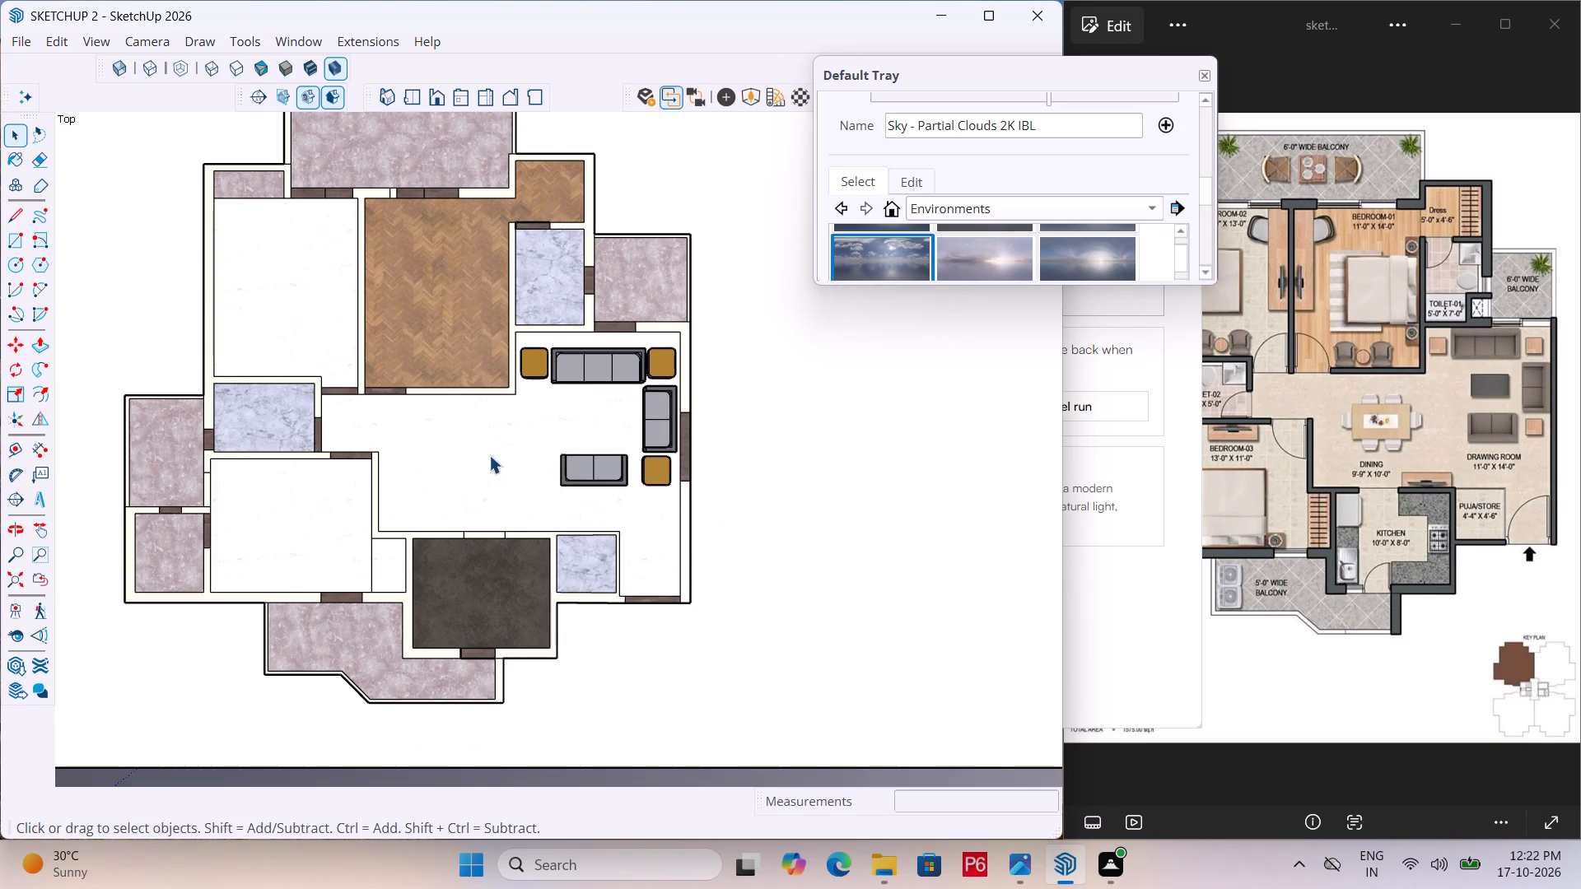
pyautogui.click(464, 454)
pyautogui.doubleClick(464, 453)
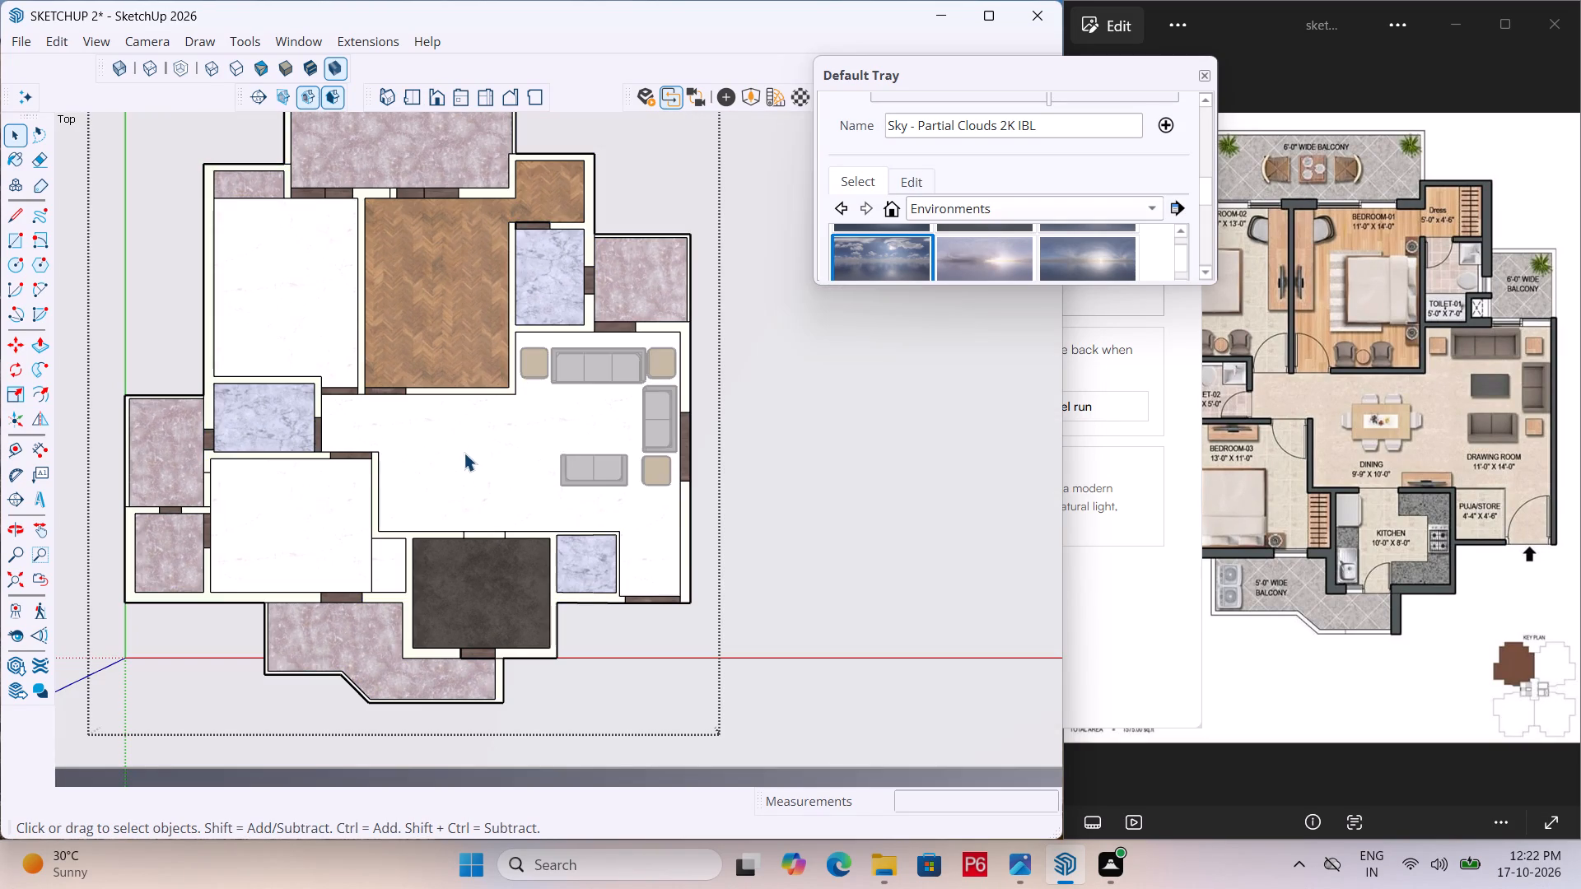
pyautogui.click(450, 444)
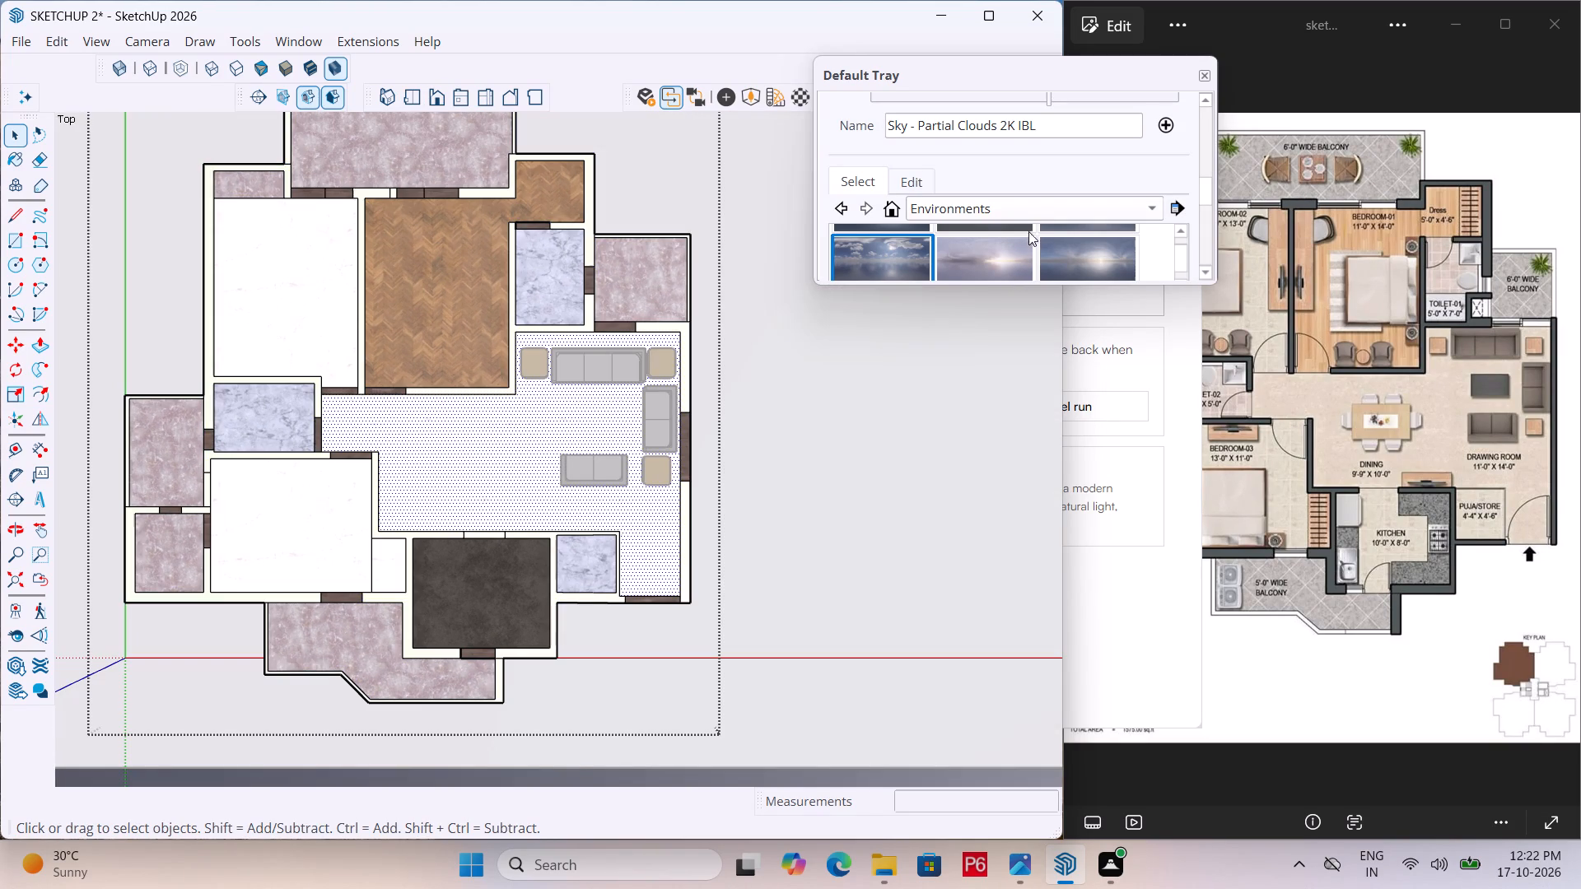
pyautogui.click(1037, 205)
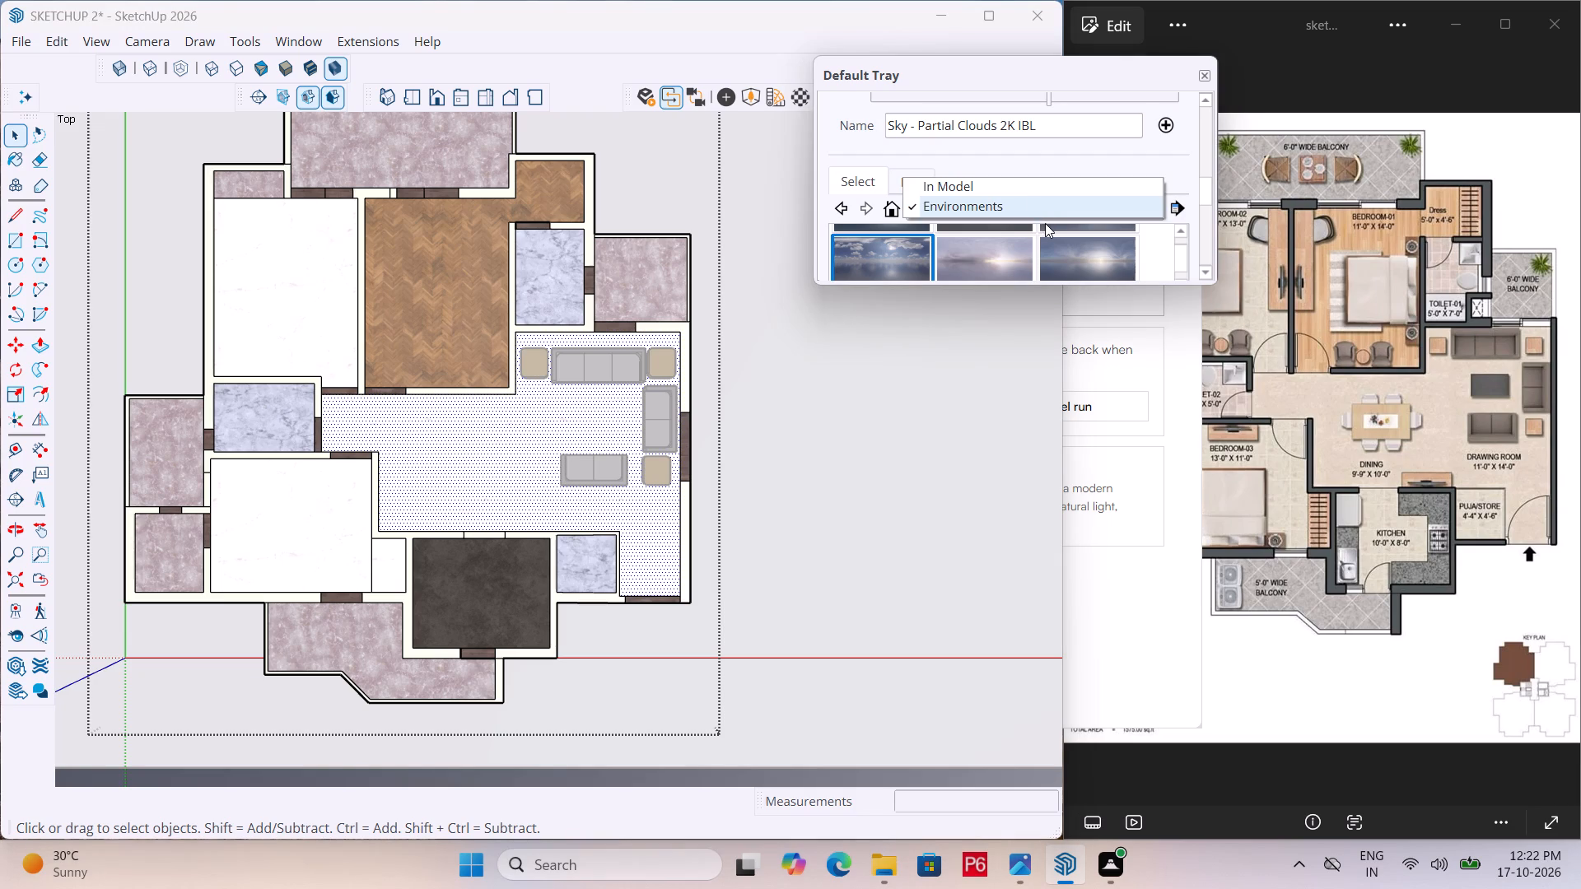
pyautogui.moveTo(1179, 234); pyautogui.dragTo(1182, 264)
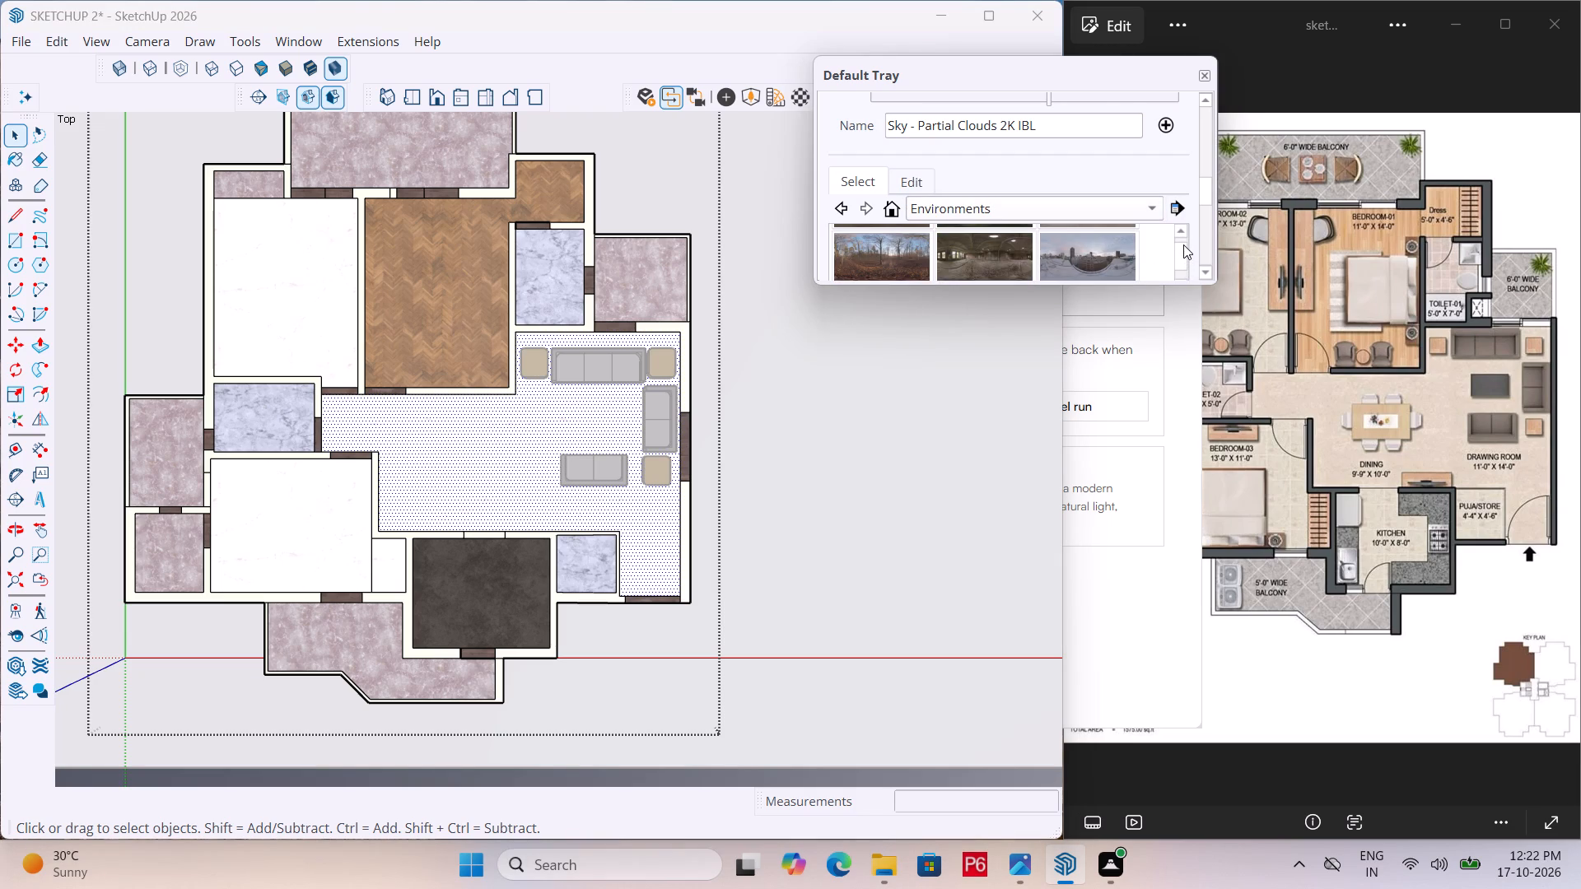
pyautogui.moveTo(1183, 244); pyautogui.dragTo(1183, 272)
pyautogui.moveTo(734, 465); pyautogui.dragTo(594, 130, button='middle')
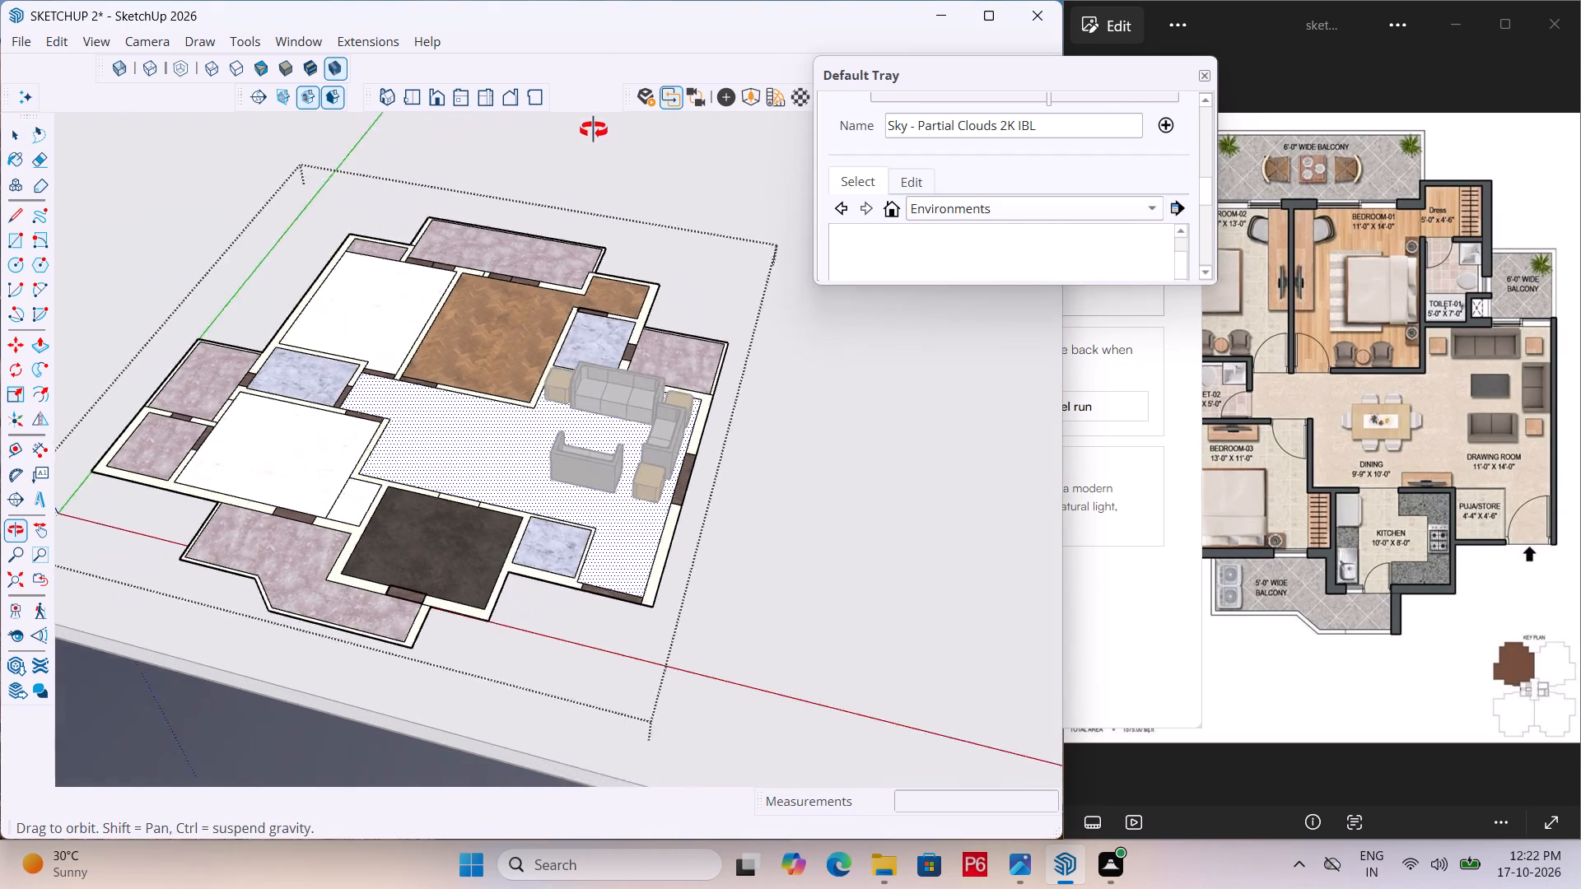
pyautogui.moveTo(594, 130); pyautogui.dragTo(763, 459, button='middle')
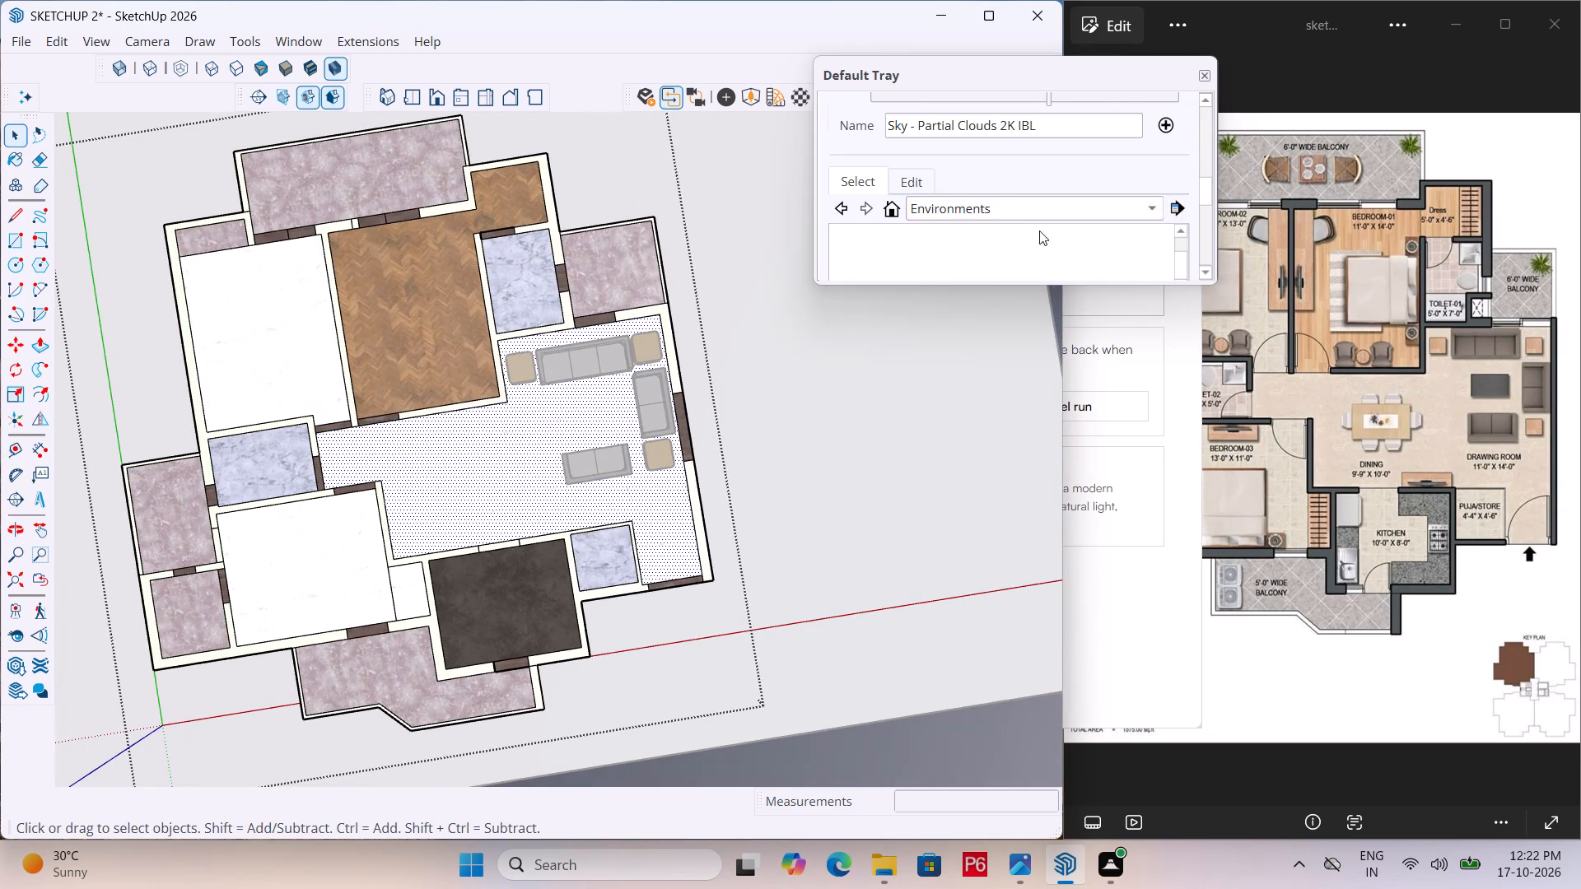
pyautogui.scroll(-14, 1042, 233)
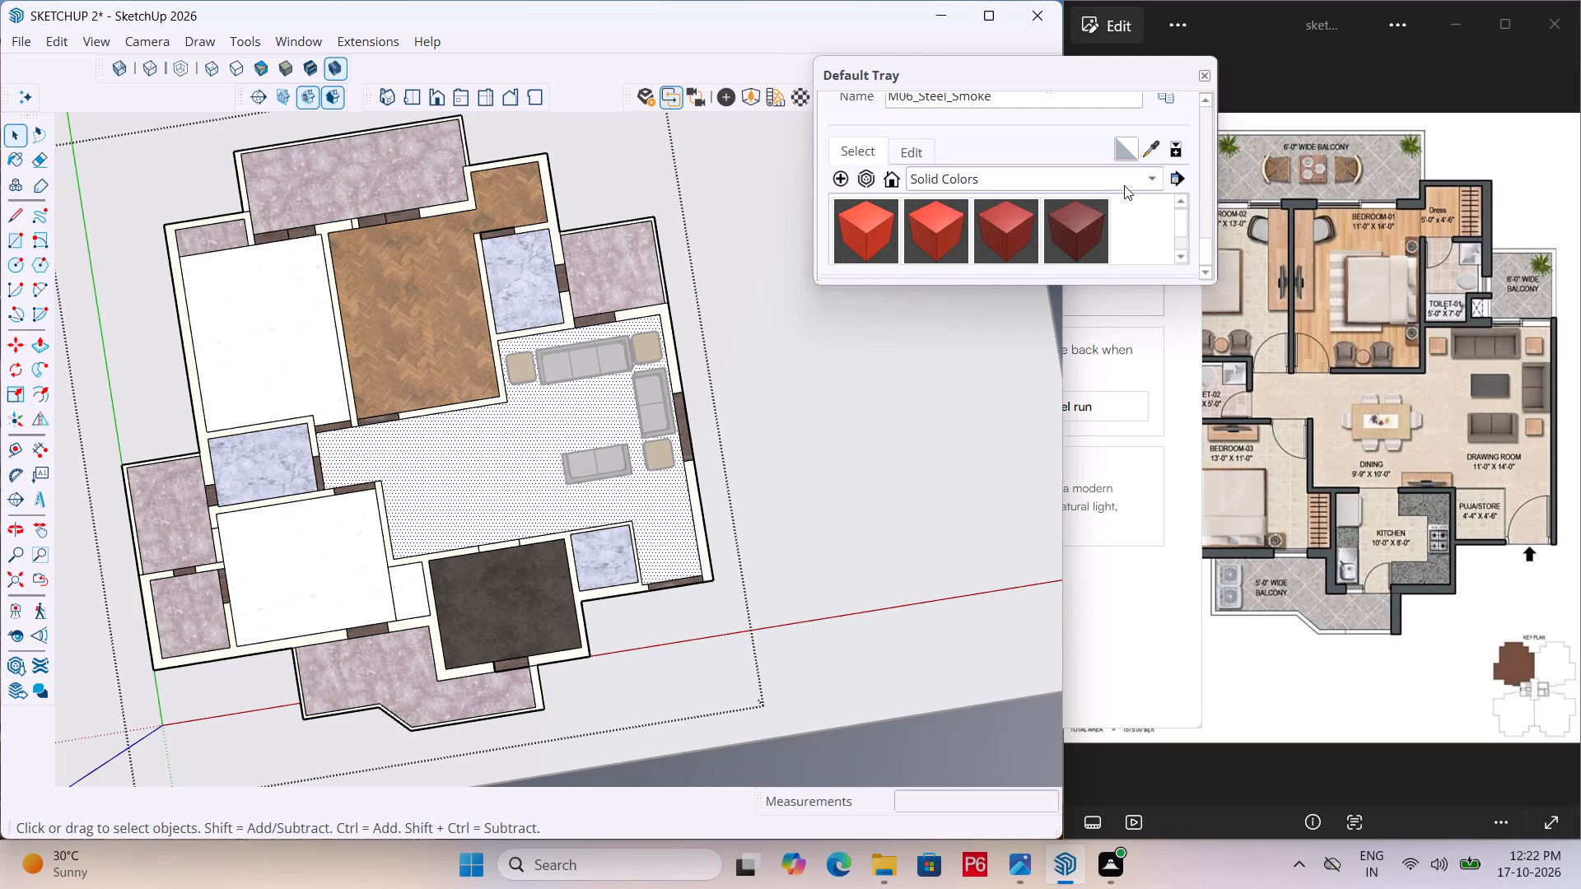
pyautogui.click(1126, 184)
pyautogui.click(1018, 234)
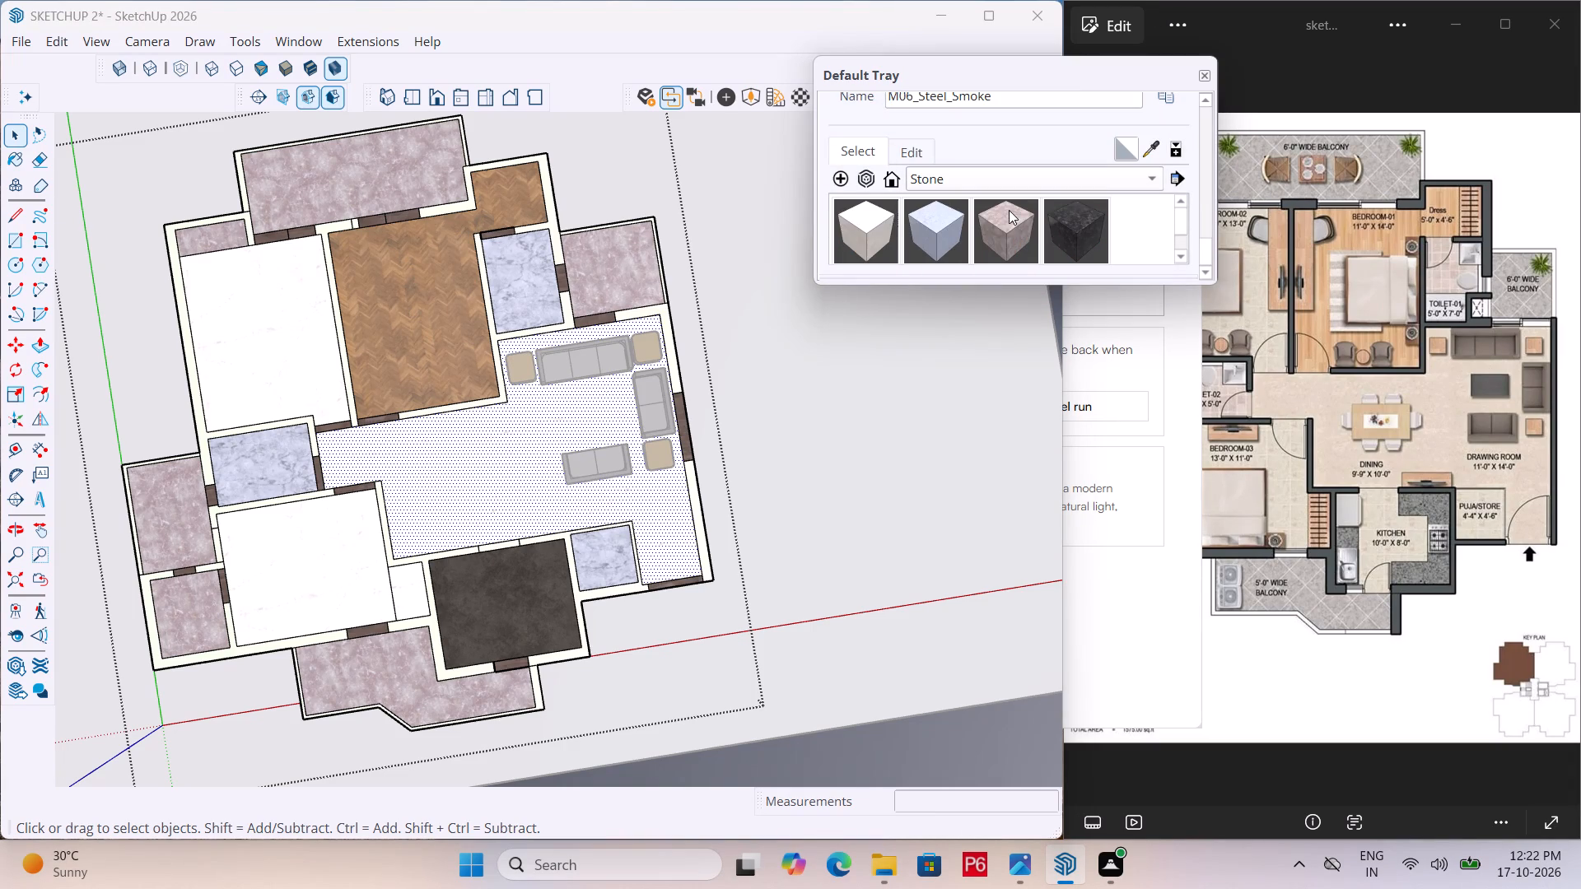
pyautogui.click(886, 230)
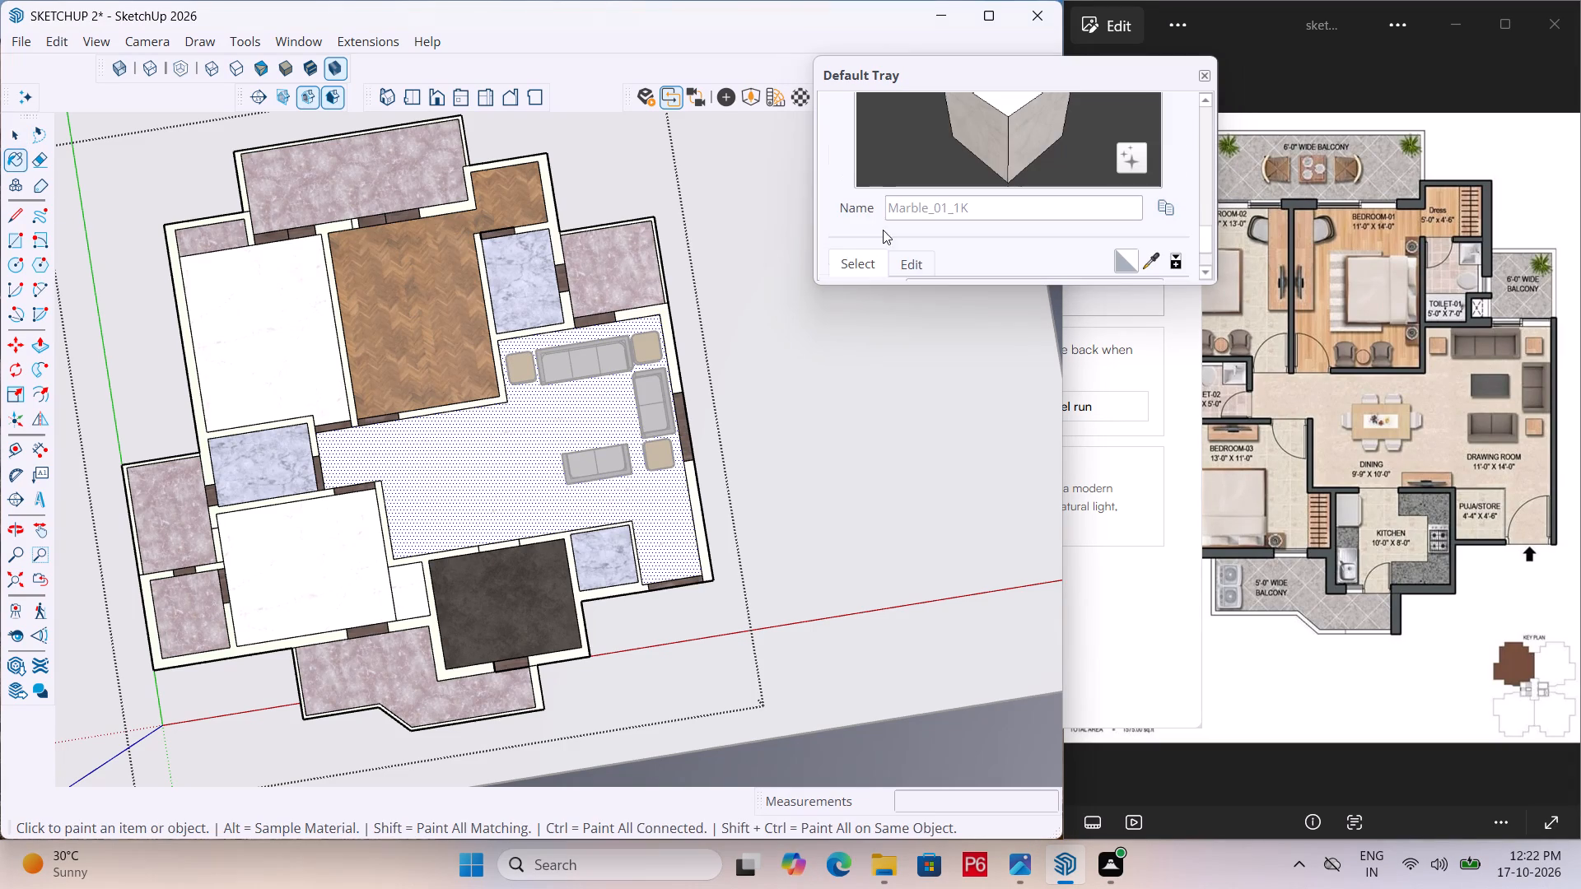
pyautogui.click(488, 438)
# Paint the Bedroom-02 and Bedroom-03 floors and the small floor strip beside the kitchen with Marble_01_1K.
pyautogui.click(306, 354)
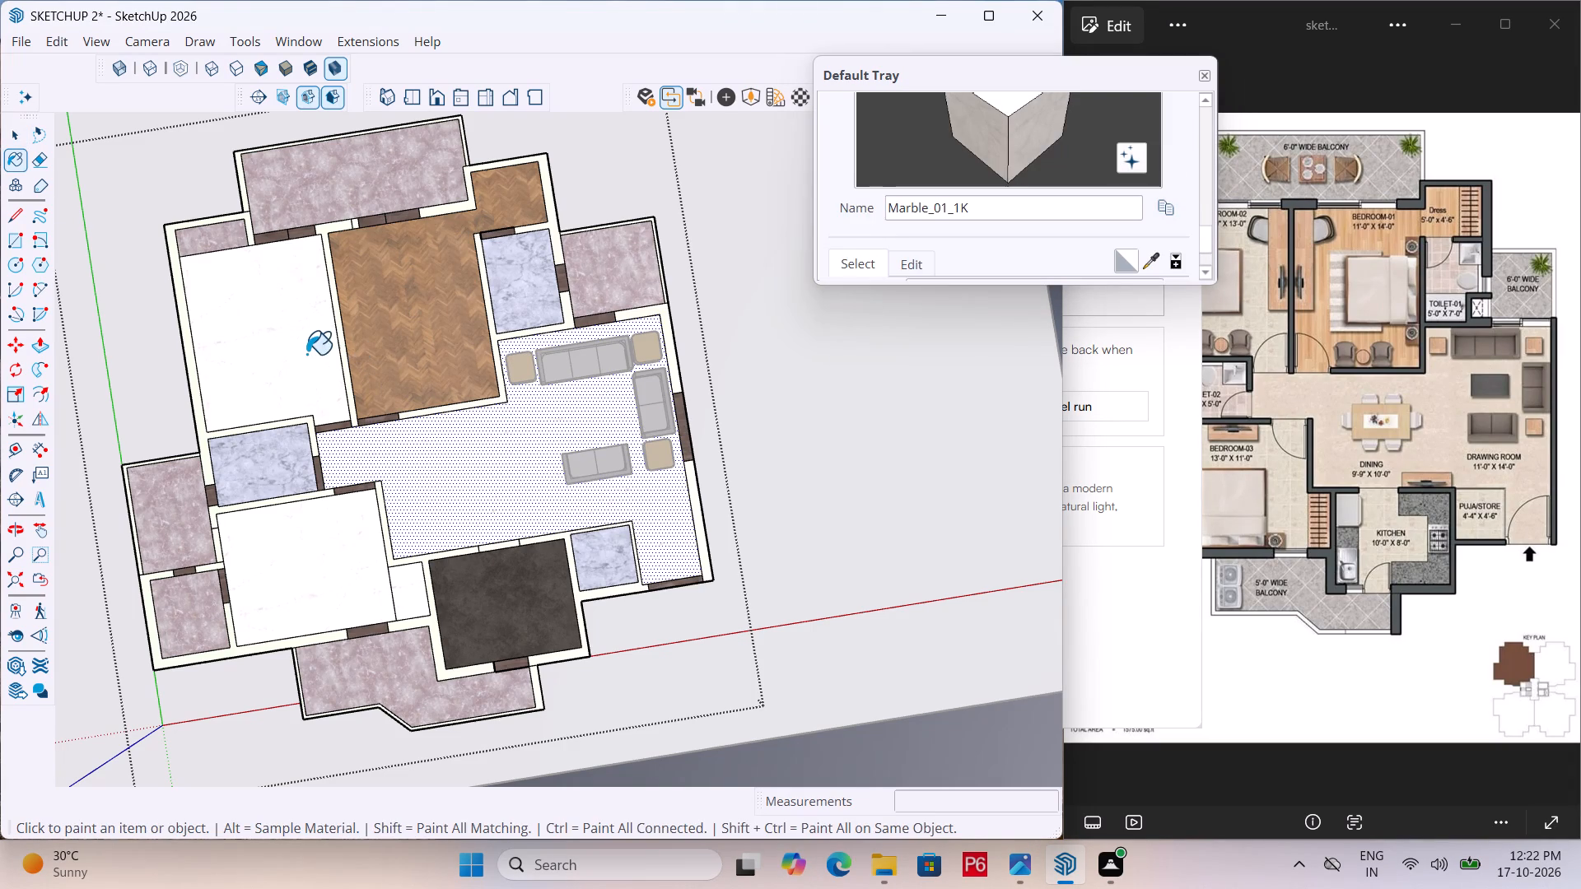
pyautogui.moveTo(314, 584); pyautogui.dragTo(333, 559)
pyautogui.moveTo(437, 538); pyautogui.dragTo(129, 436, button='middle')
pyautogui.scroll(5, 315, 412)
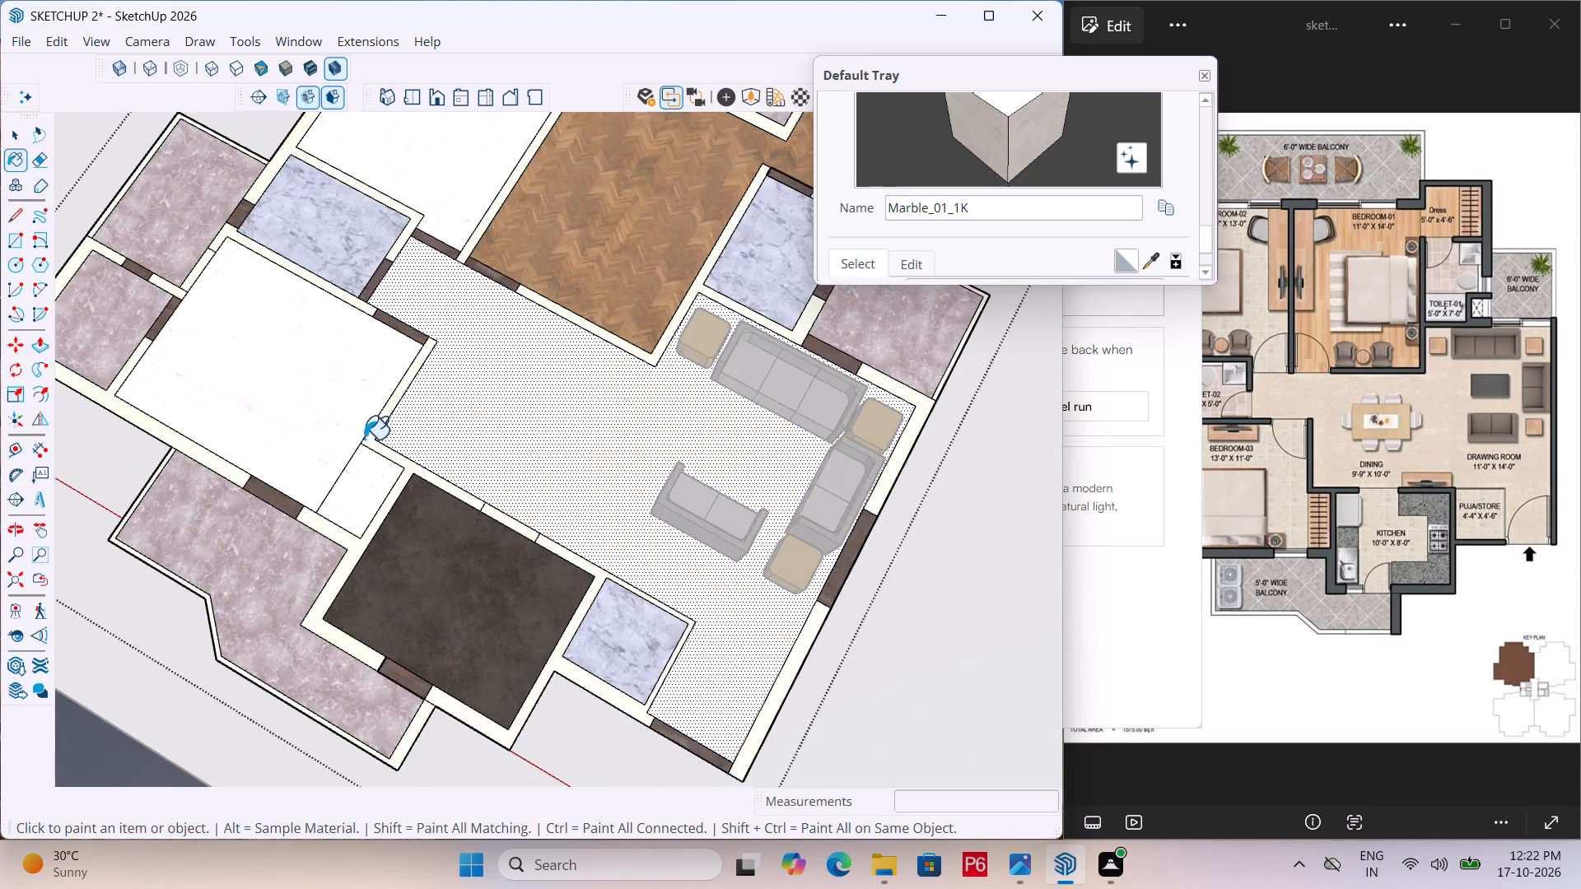
pyautogui.scroll(5, 364, 439)
pyautogui.click(373, 473)
pyautogui.scroll(-3, 322, 407)
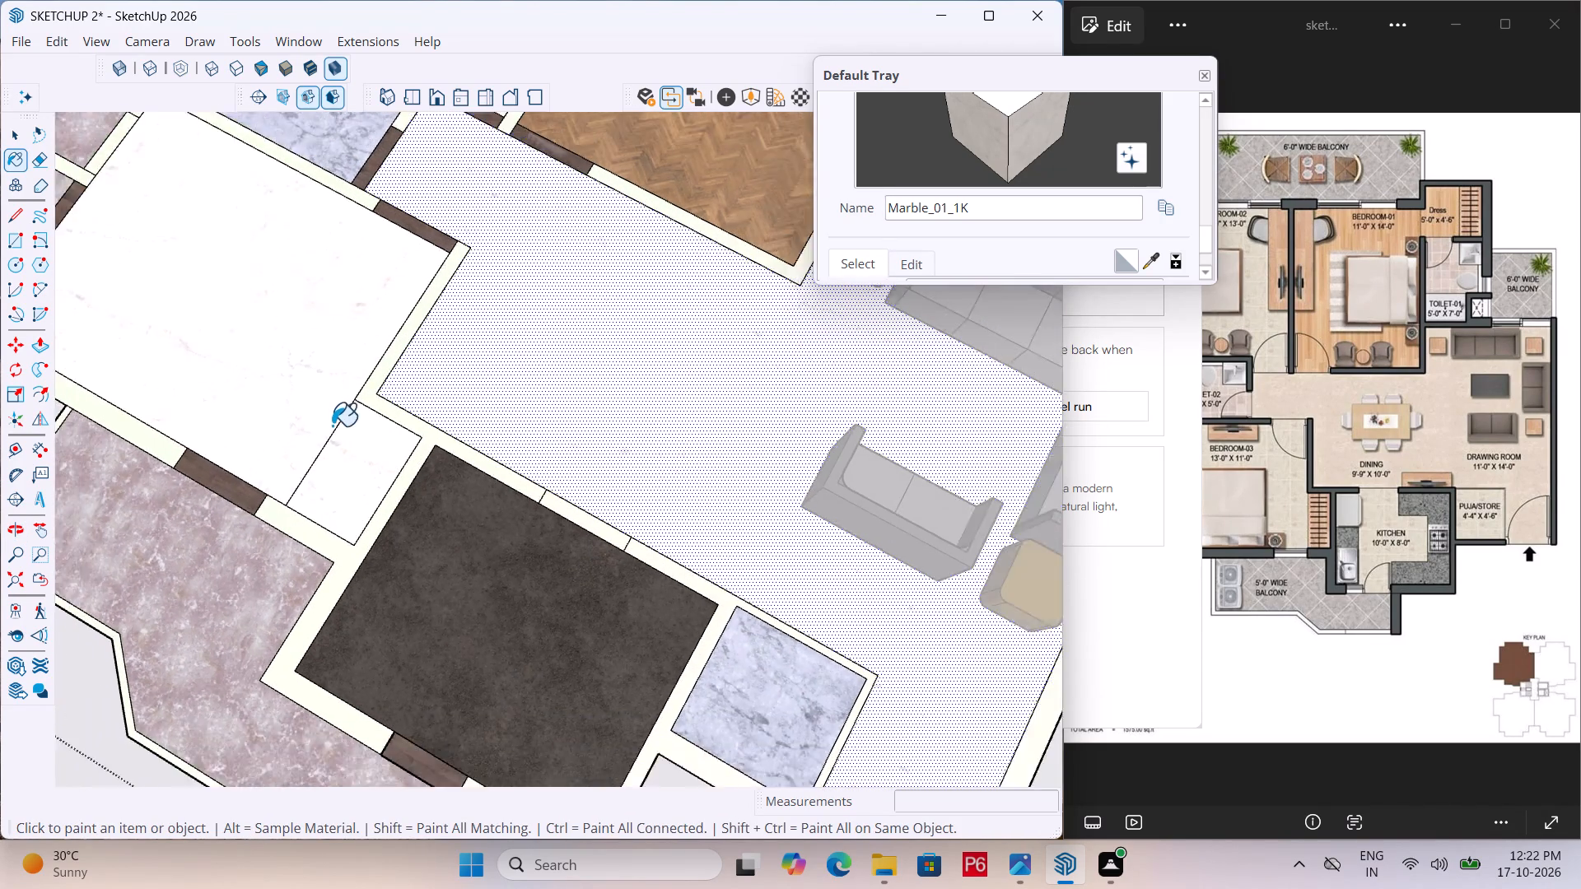
pyautogui.scroll(-3, 332, 426)
pyautogui.click(408, 102)
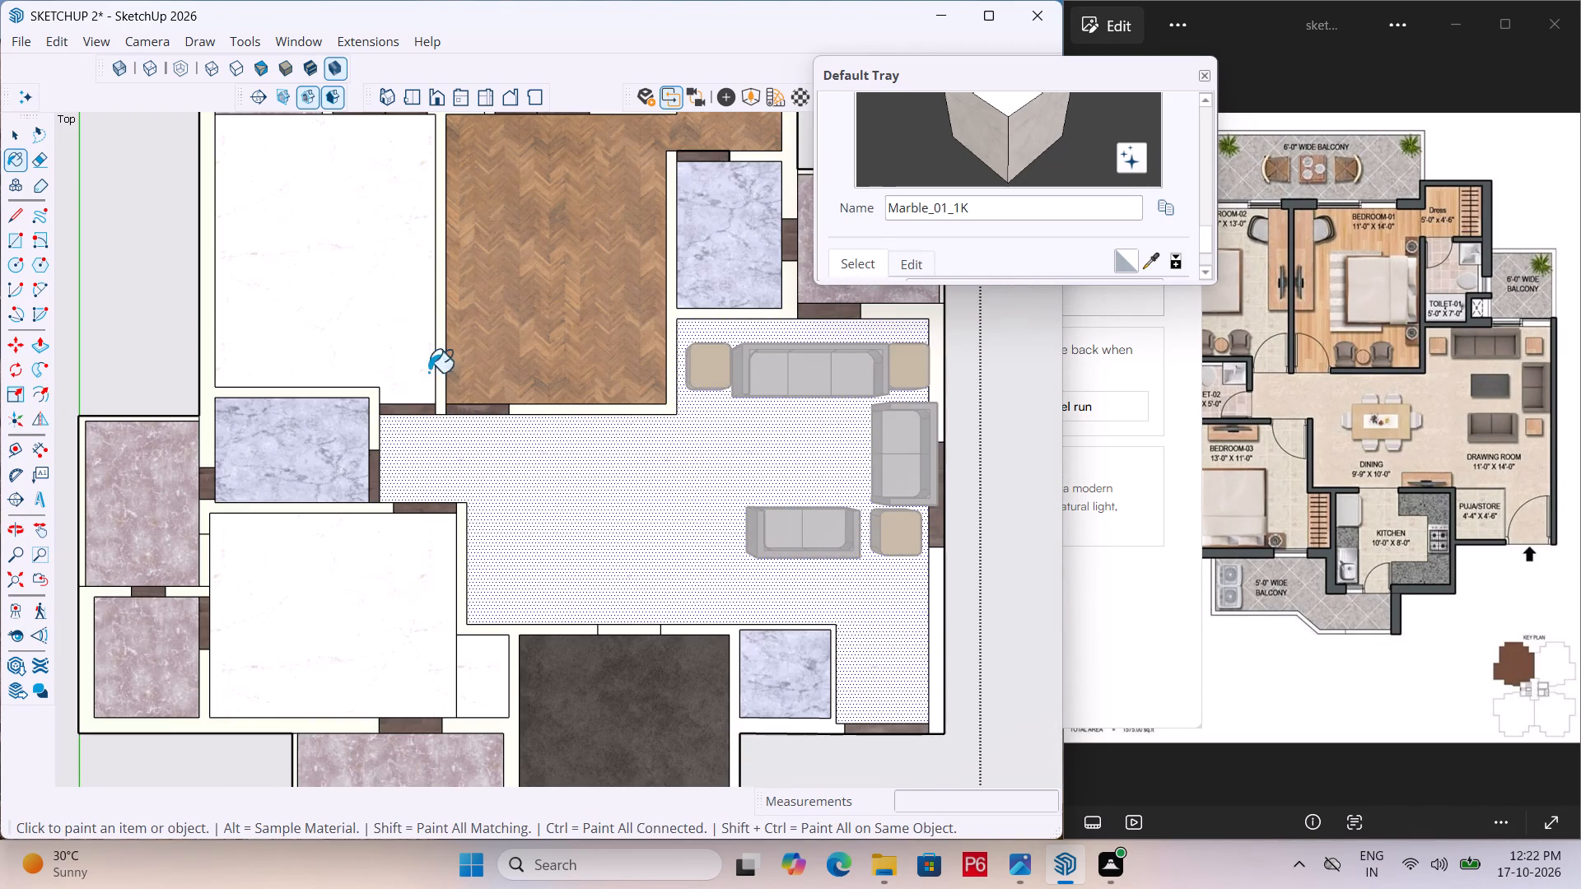
# Reapply Marble_01_1K to the Bedroom-02, Bedroom-03 and living and dining floors, and exit the floor plan group.
pyautogui.moveTo(457, 515); pyautogui.dragTo(343, 214, button='middle')
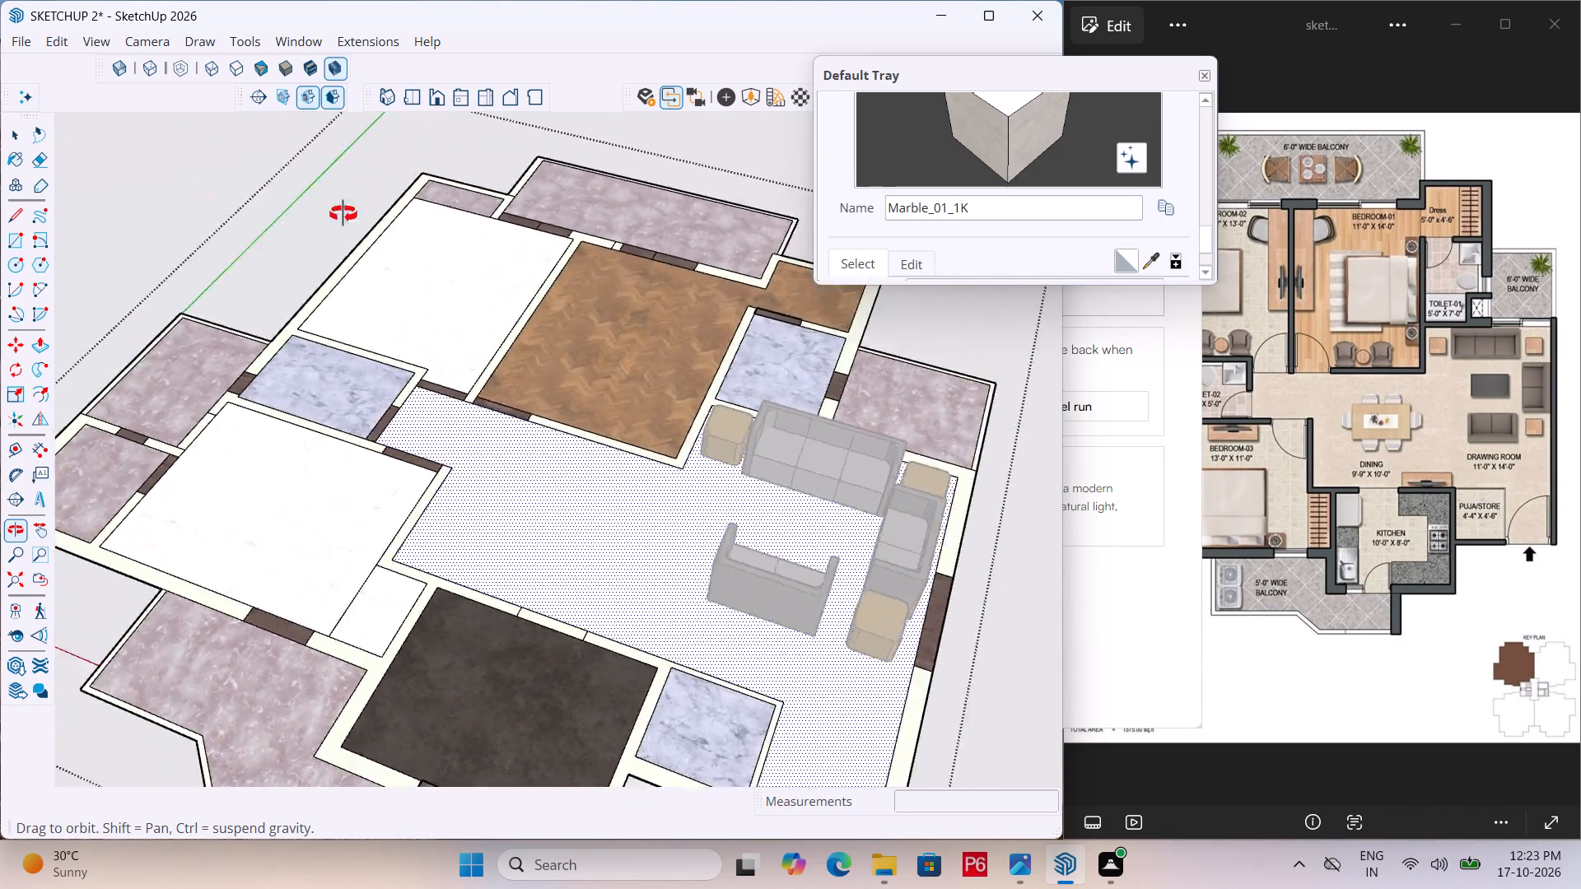
pyautogui.moveTo(343, 214); pyautogui.dragTo(476, 270, button='middle')
pyautogui.scroll(-2, 974, 233)
pyautogui.moveTo(944, 234); pyautogui.dragTo(930, 234)
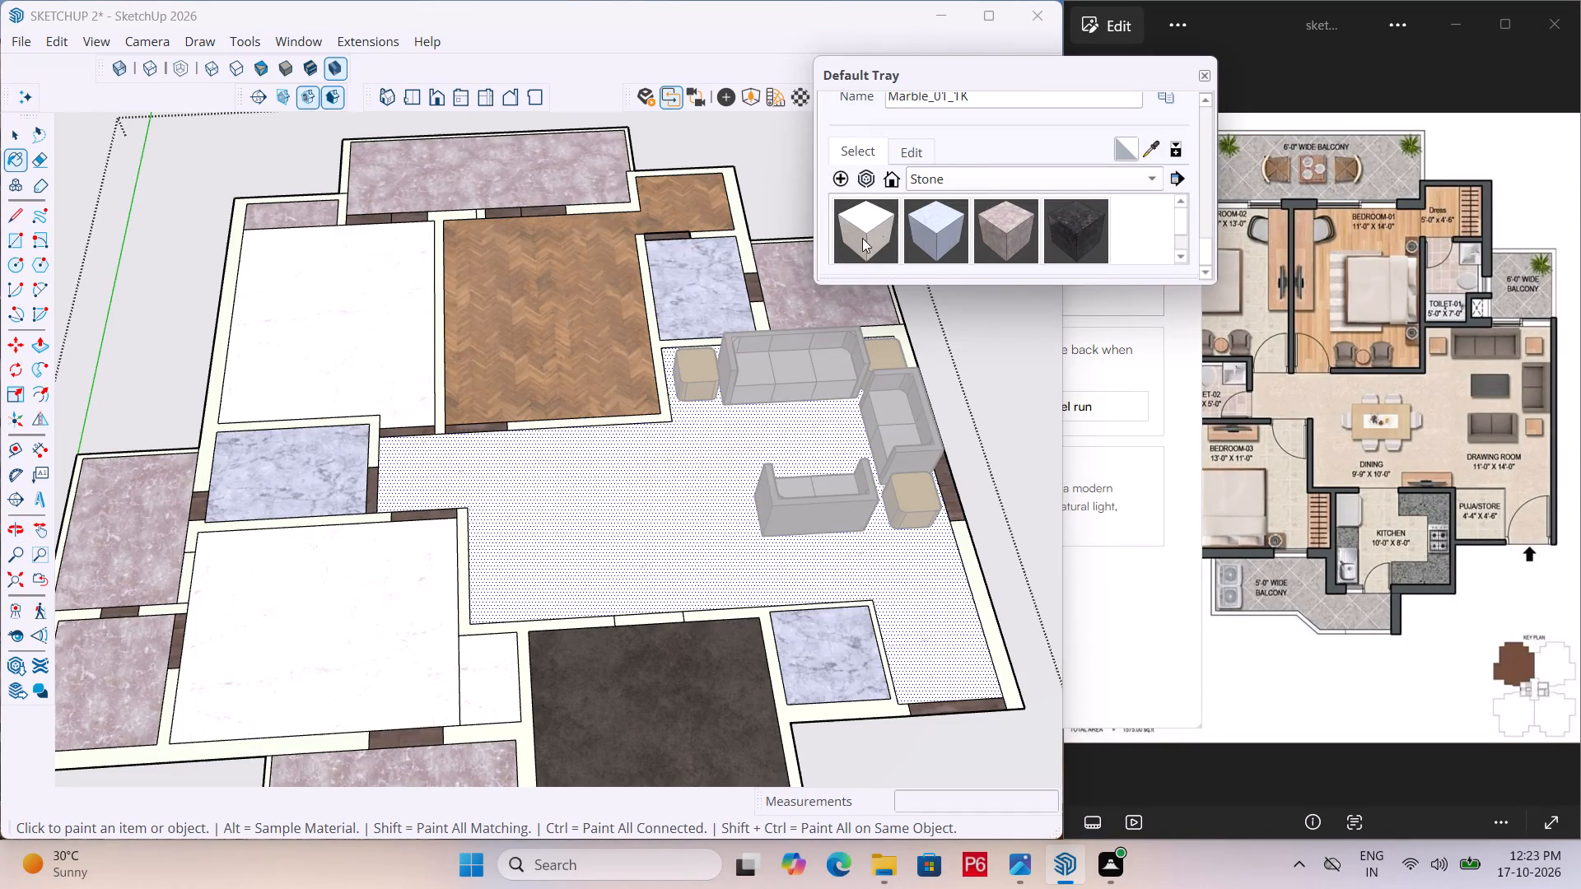
pyautogui.doubleClick(373, 319)
pyautogui.click(513, 504)
pyautogui.tripleClick(394, 538)
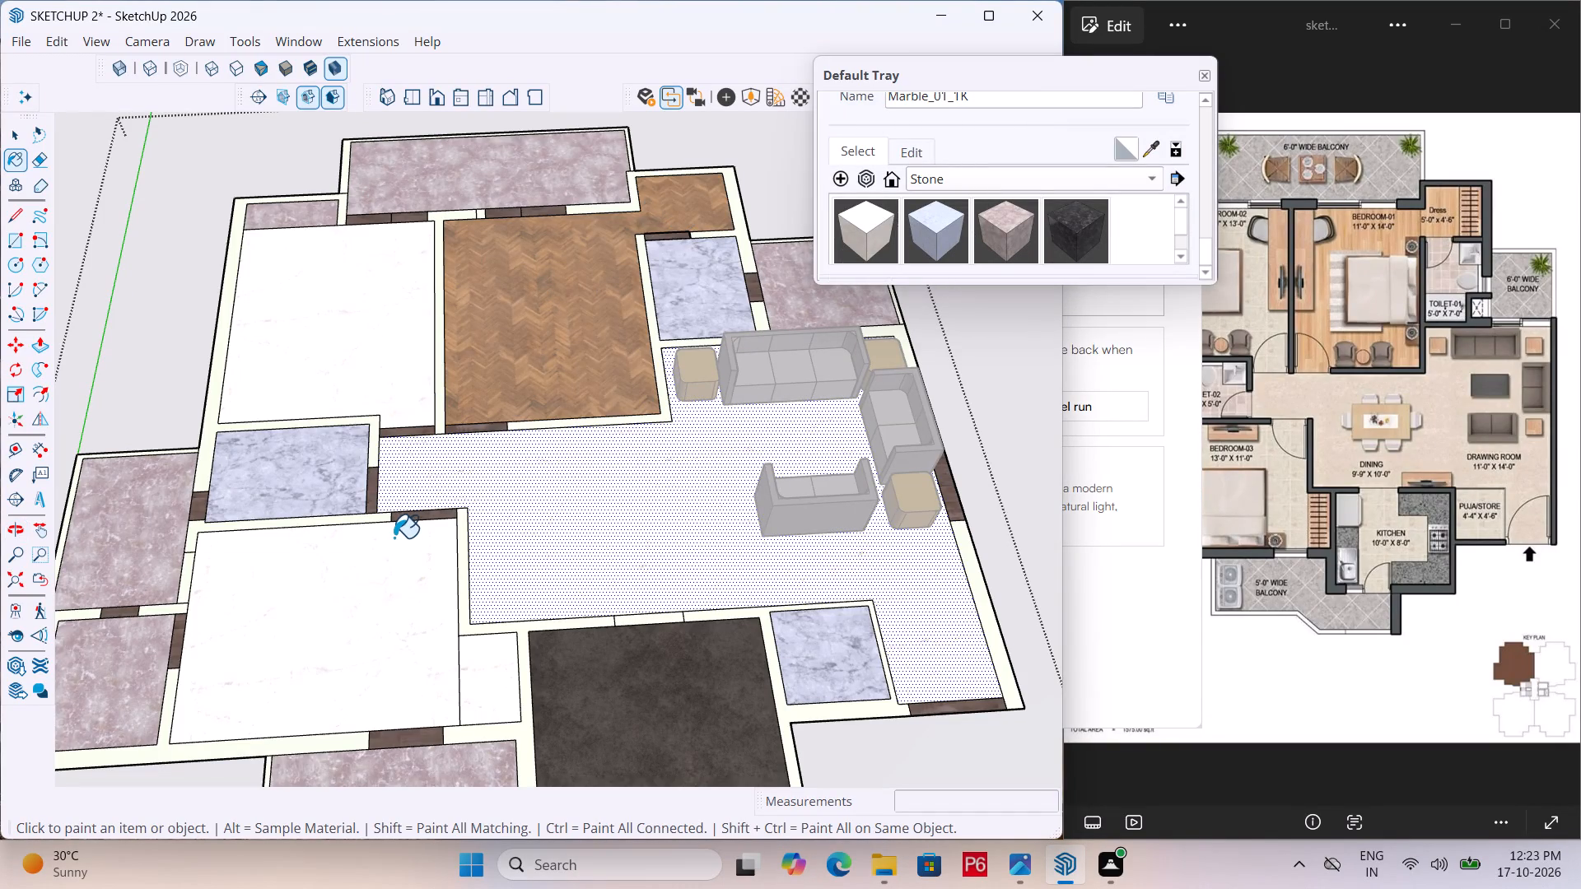
pyautogui.click(572, 488)
pyautogui.doubleClick(595, 485)
pyautogui.scroll(-10, 457, 454)
pyautogui.press('space')
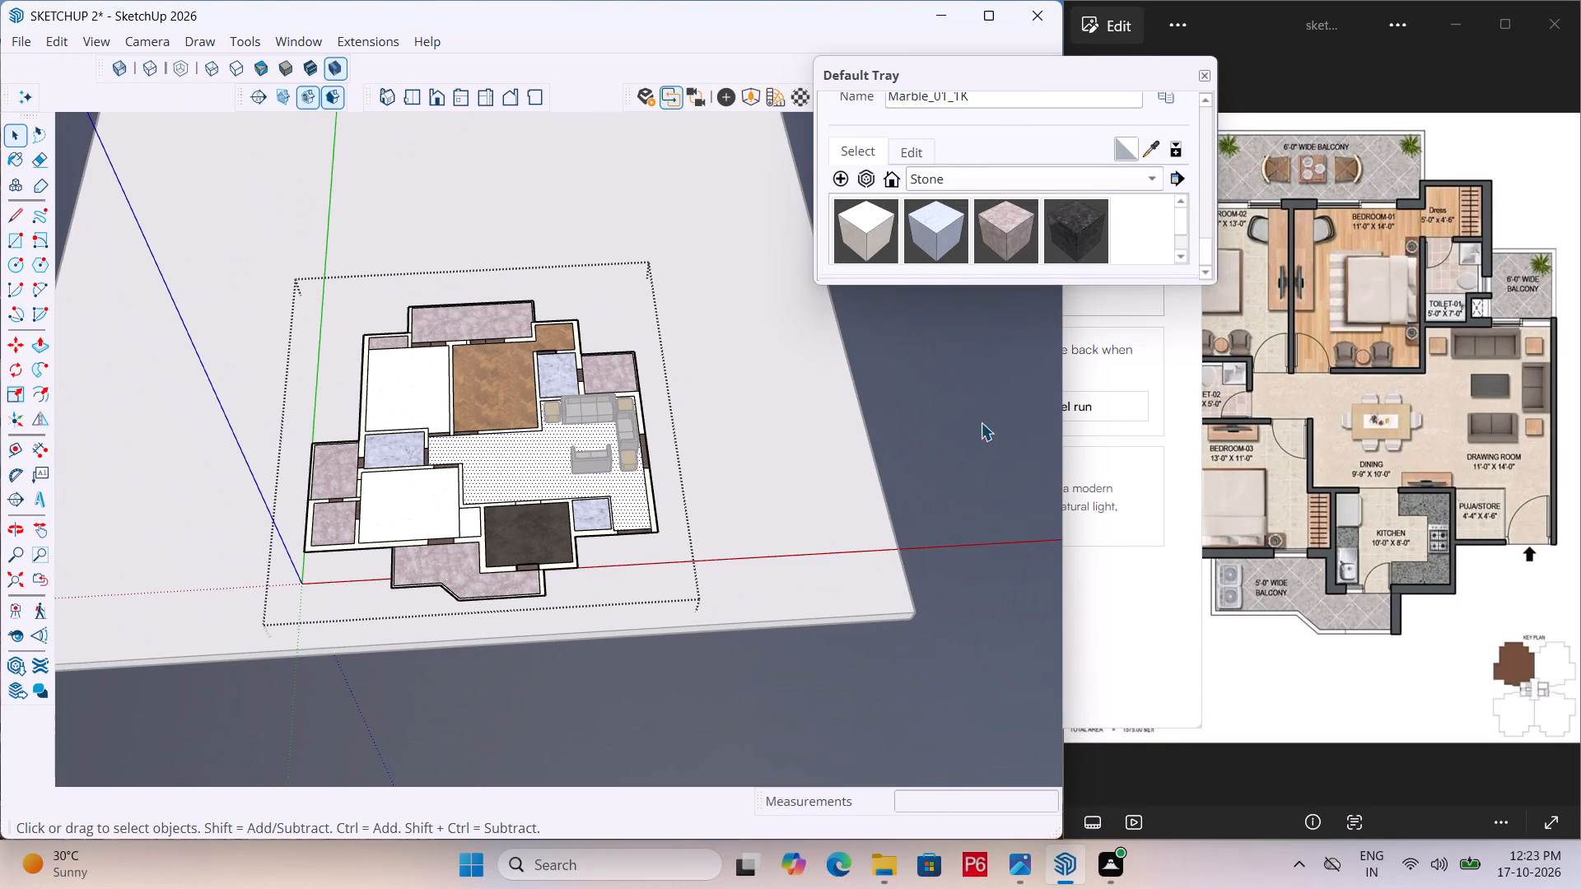
pyautogui.click(969, 416)
pyautogui.click(968, 410)
pyautogui.doubleClick(930, 365)
# Examine the marble floor texture up close and compare the floor layout with the reference plan image.
pyautogui.scroll(5, 465, 445)
pyautogui.moveTo(650, 509); pyautogui.dragTo(640, 503, button='middle')
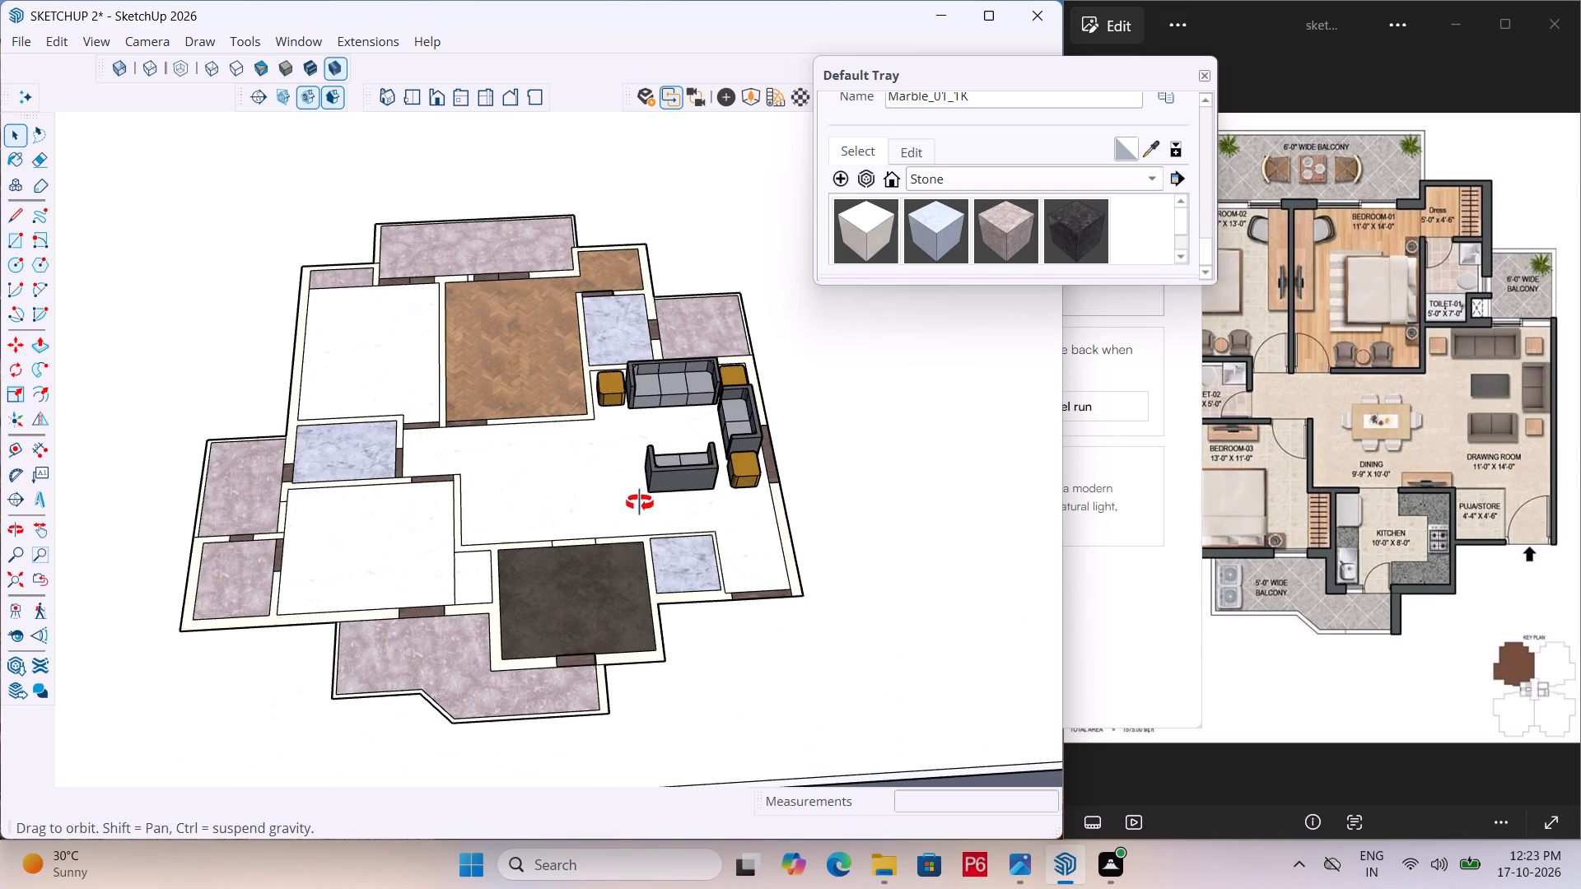
pyautogui.moveTo(640, 503); pyautogui.dragTo(426, 561, button='middle')
pyautogui.scroll(14, 331, 518)
pyautogui.scroll(6, 389, 470)
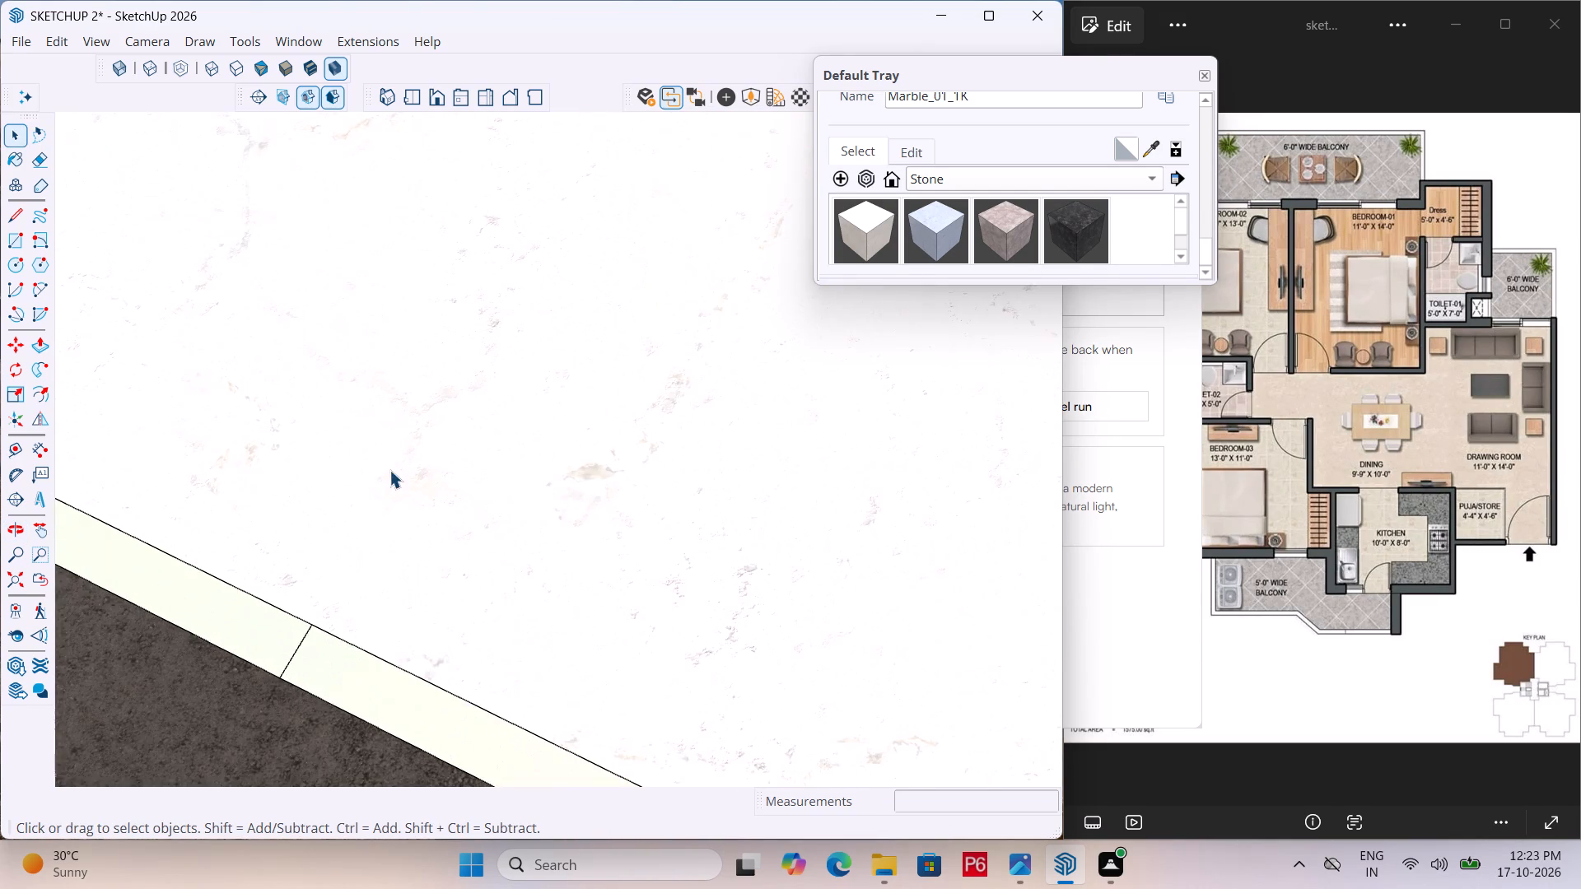
pyautogui.scroll(-13, 291, 475)
pyautogui.scroll(-10, 383, 512)
pyautogui.moveTo(284, 542); pyautogui.dragTo(444, 610, button='middle')
pyautogui.scroll(-5, 860, 449)
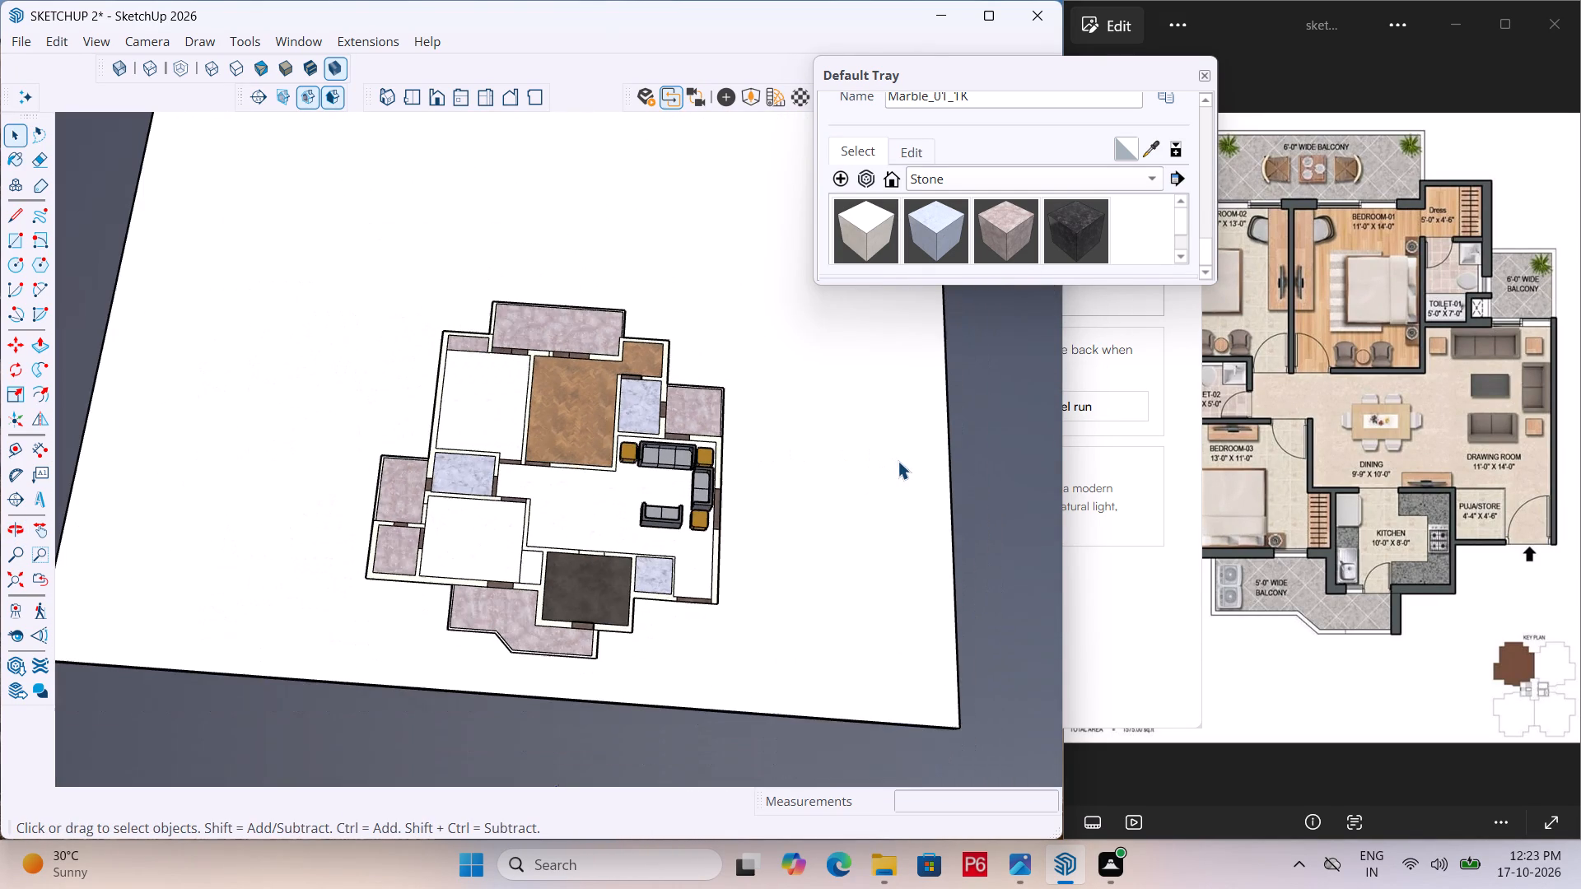
pyautogui.click(1349, 449)
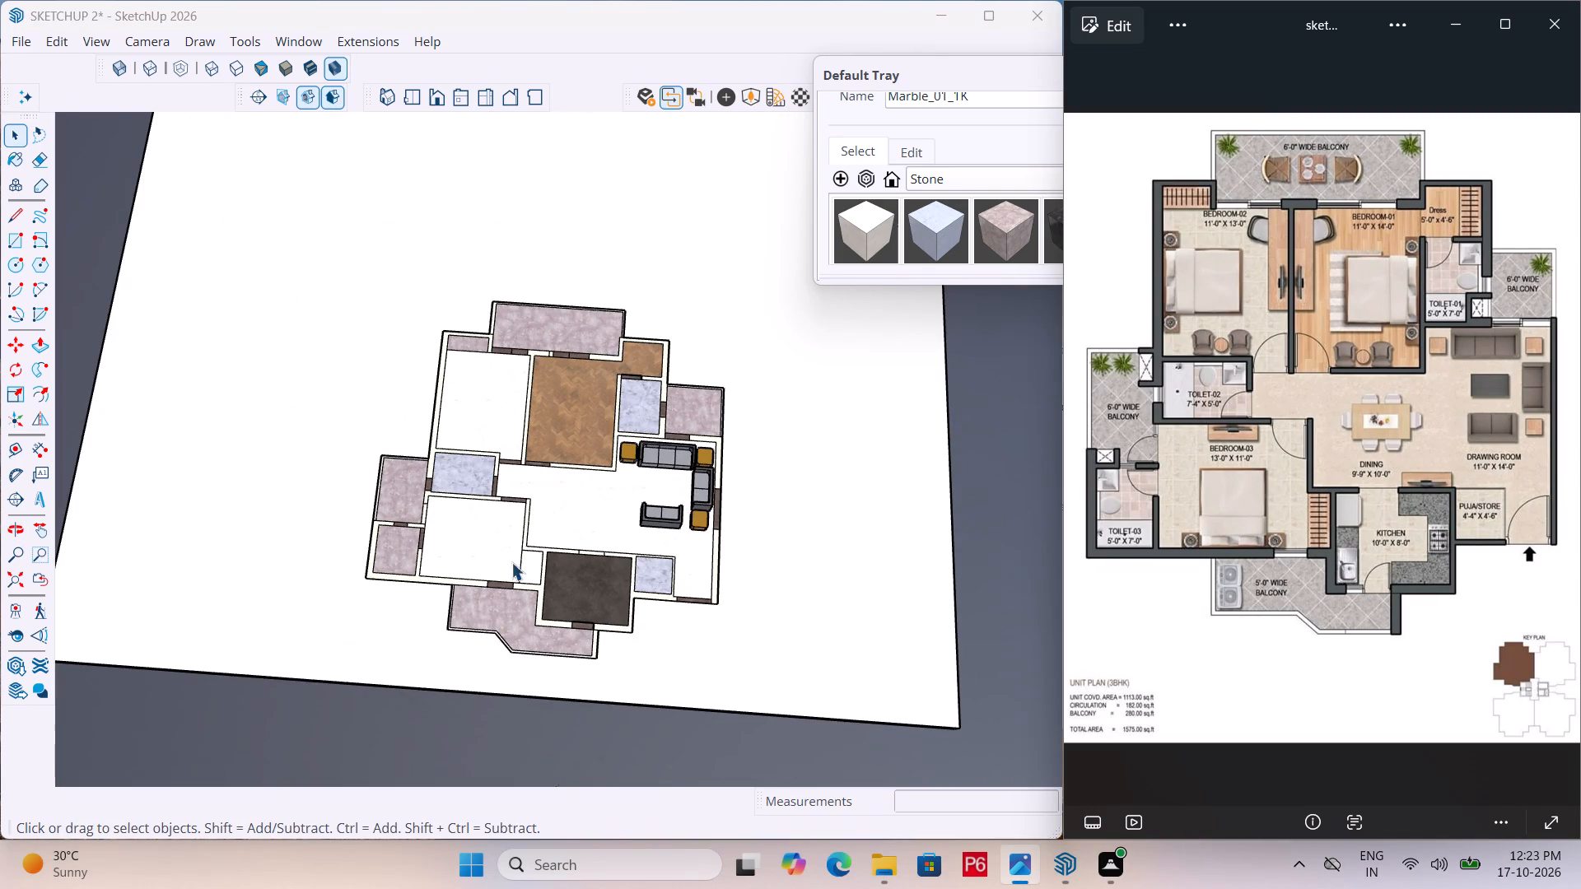
pyautogui.scroll(-3, 450, 576)
pyautogui.scroll(11, 505, 542)
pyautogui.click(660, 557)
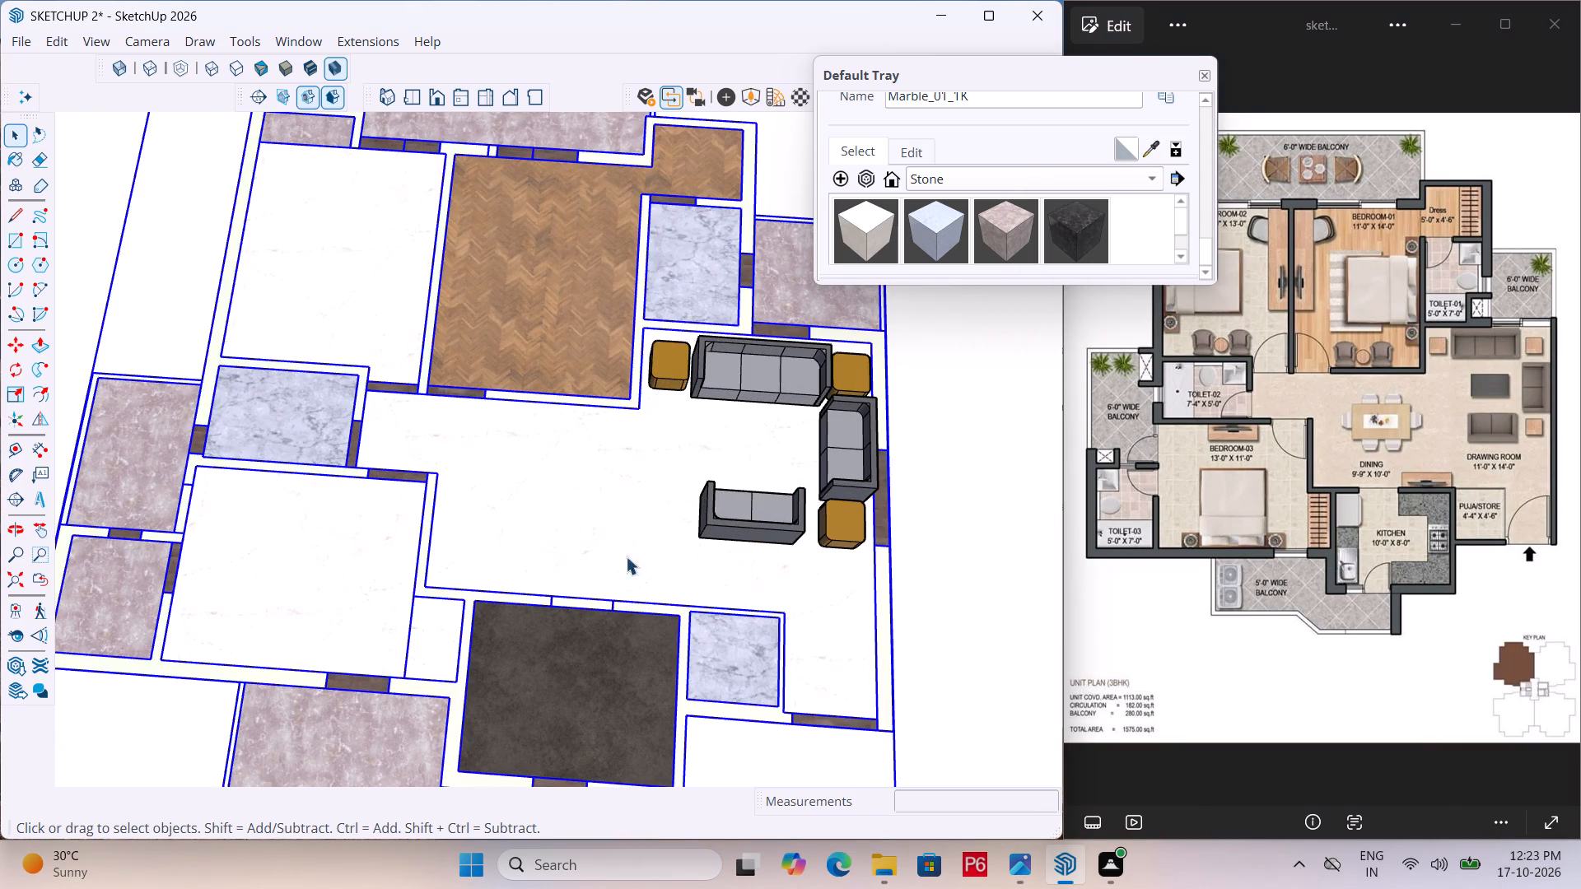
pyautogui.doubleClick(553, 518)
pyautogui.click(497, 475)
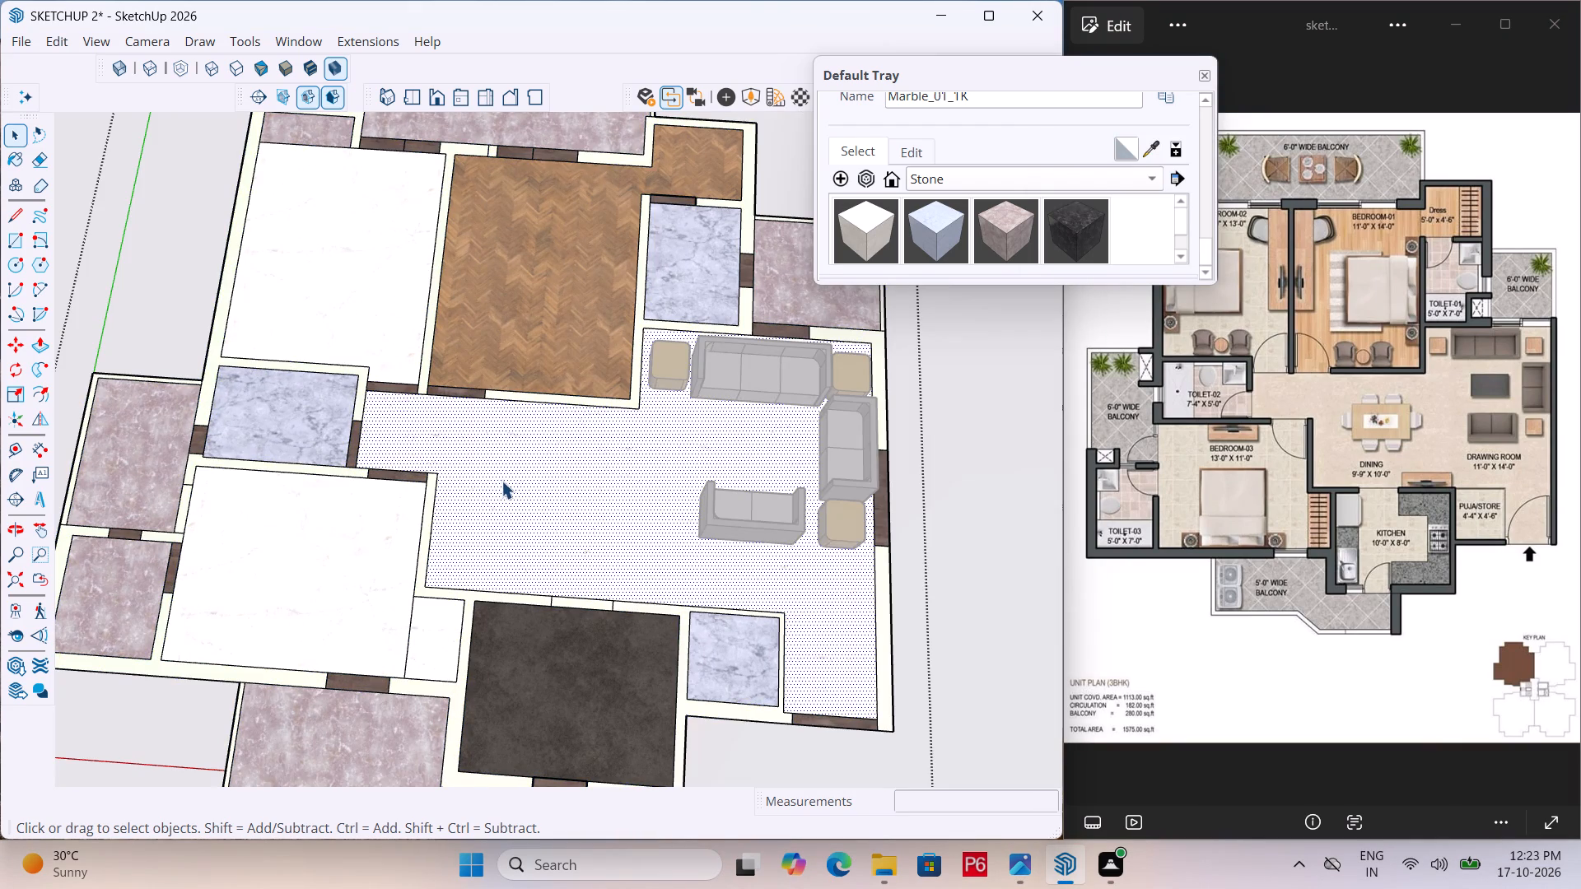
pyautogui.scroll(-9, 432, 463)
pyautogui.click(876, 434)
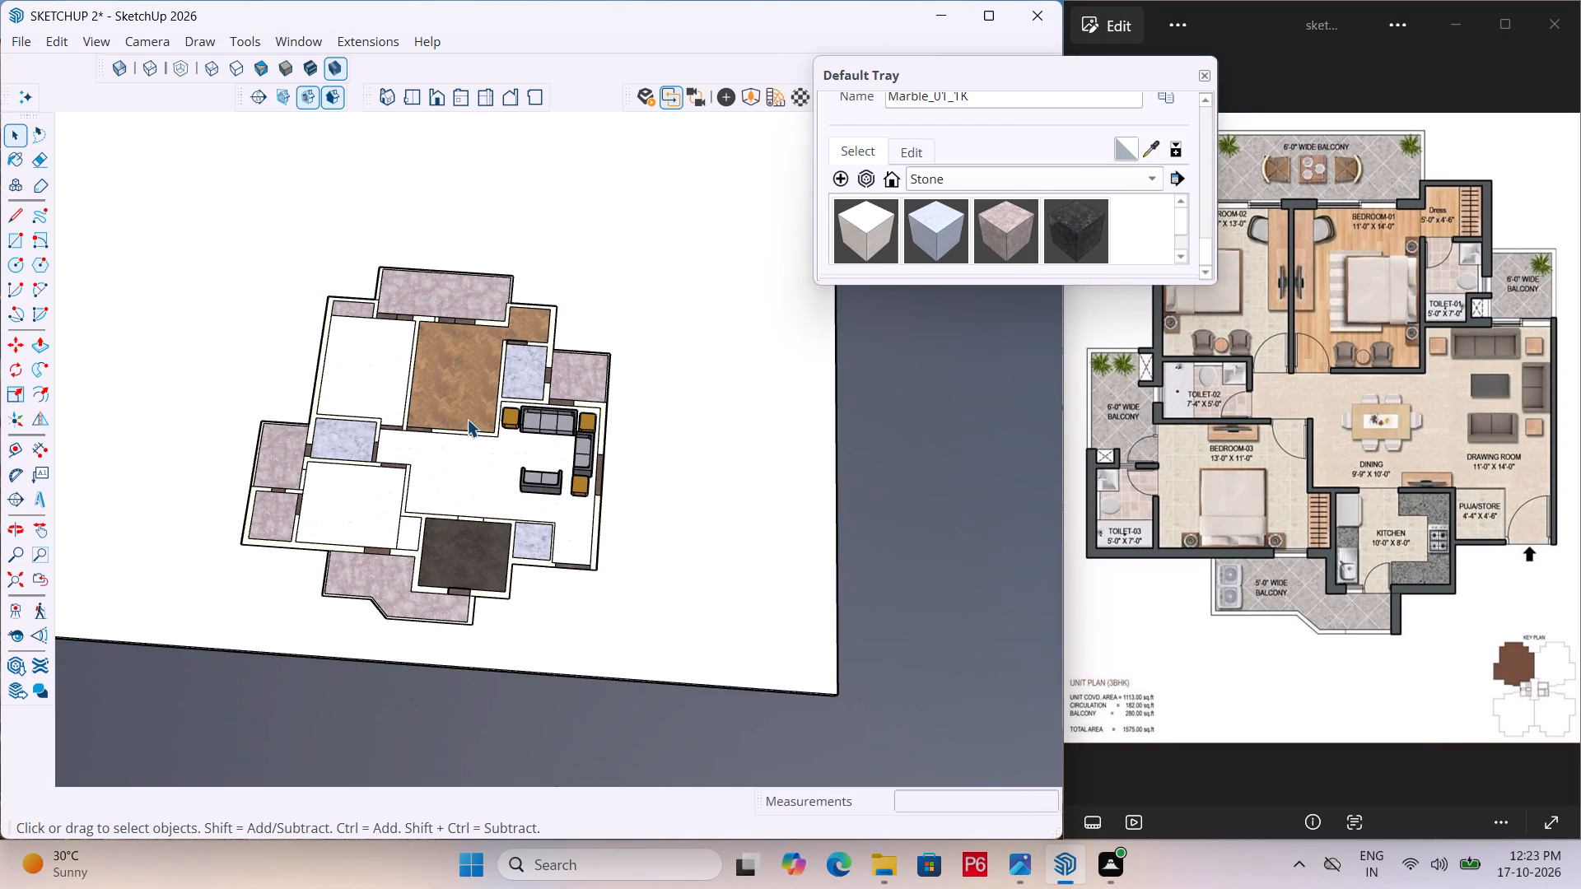
# Open the floor plan group and paint the threshold between the kitchen and dining area with the Wood_Floor_12_1K wood material.
pyautogui.moveTo(495, 425); pyautogui.dragTo(426, 379, button='middle')
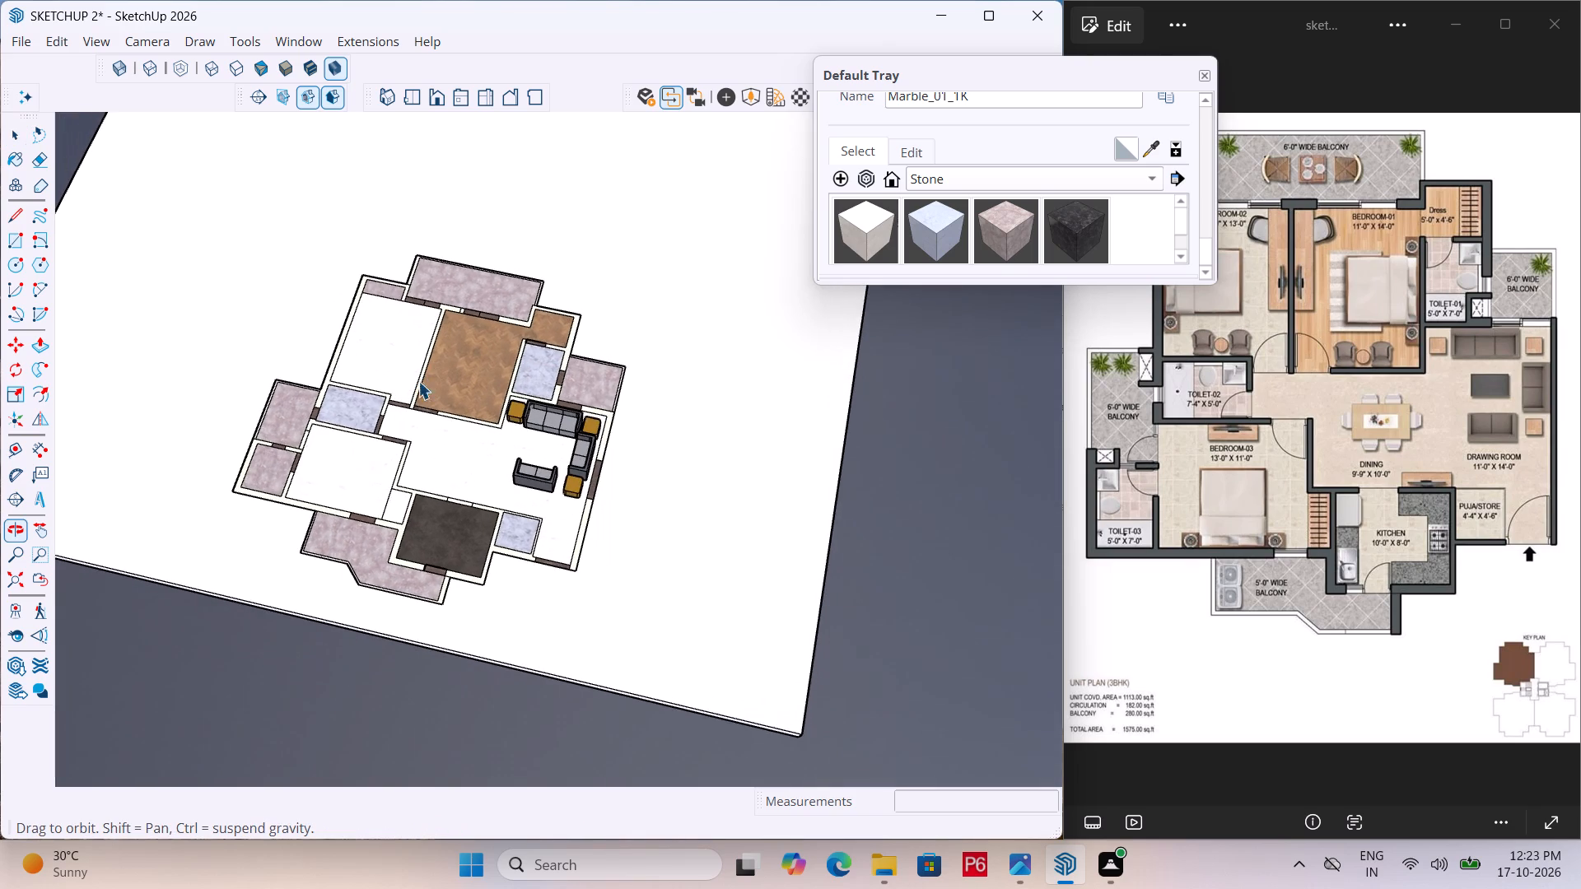
pyautogui.scroll(7, 394, 463)
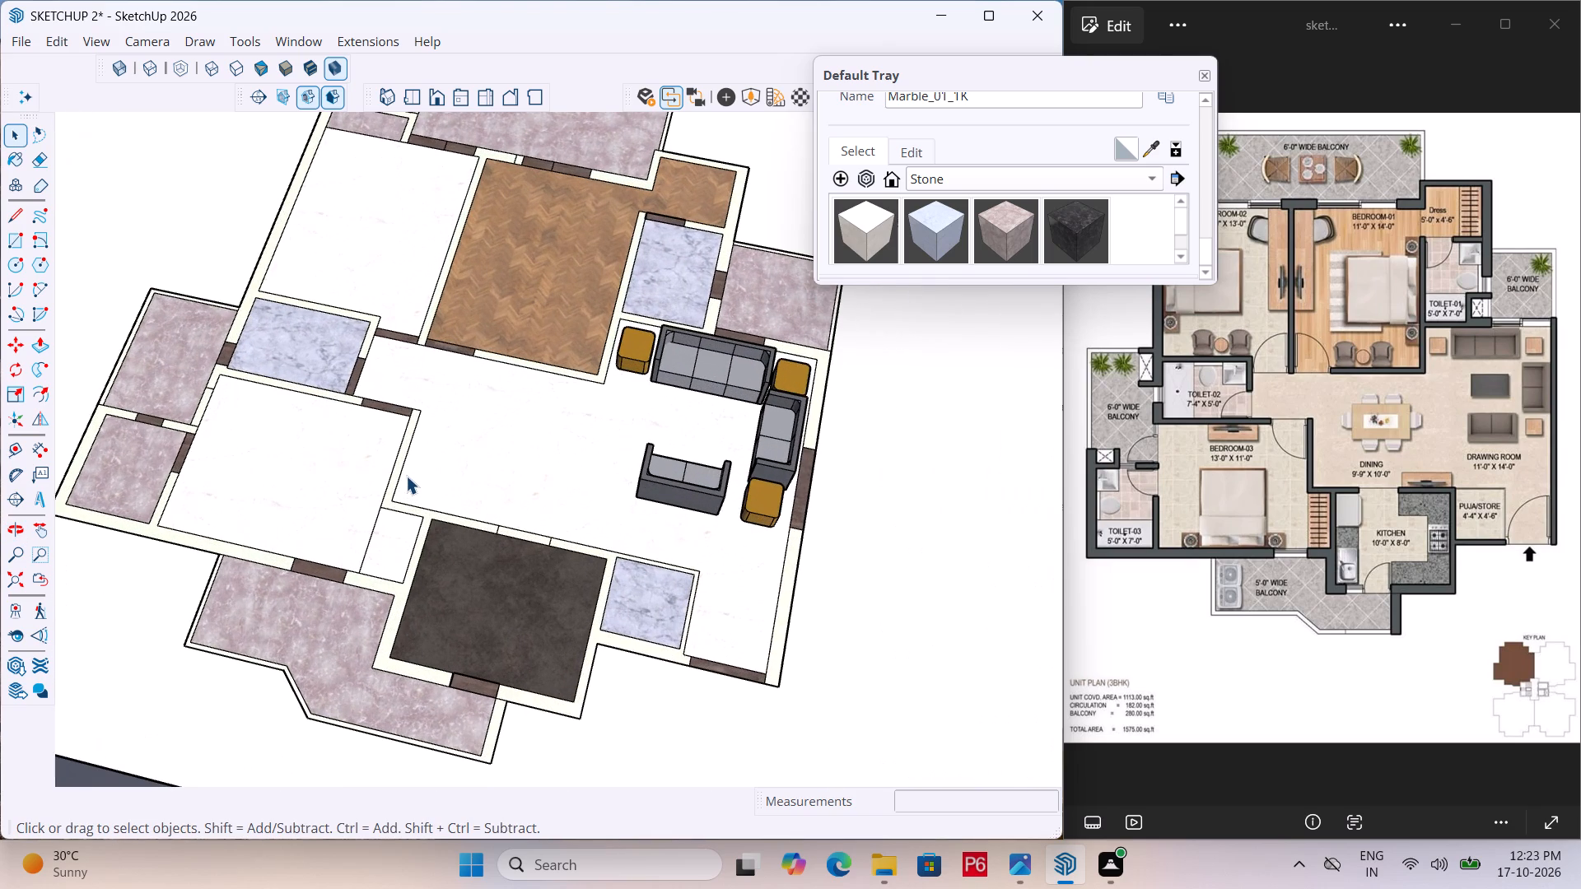
pyautogui.scroll(6, 574, 540)
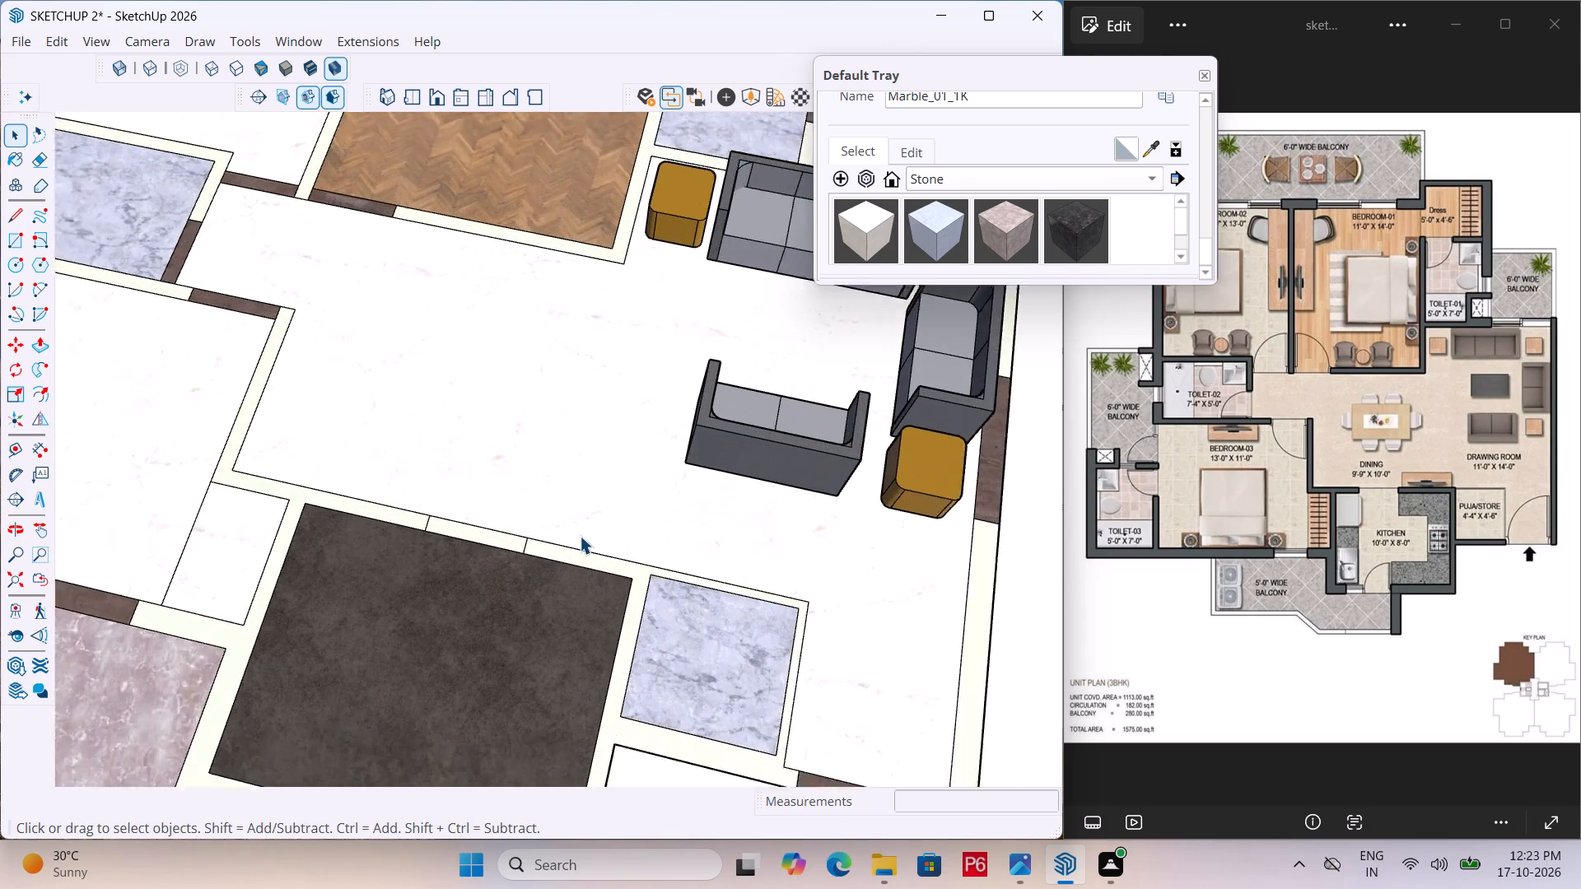
pyautogui.scroll(4, 580, 536)
pyautogui.click(496, 534)
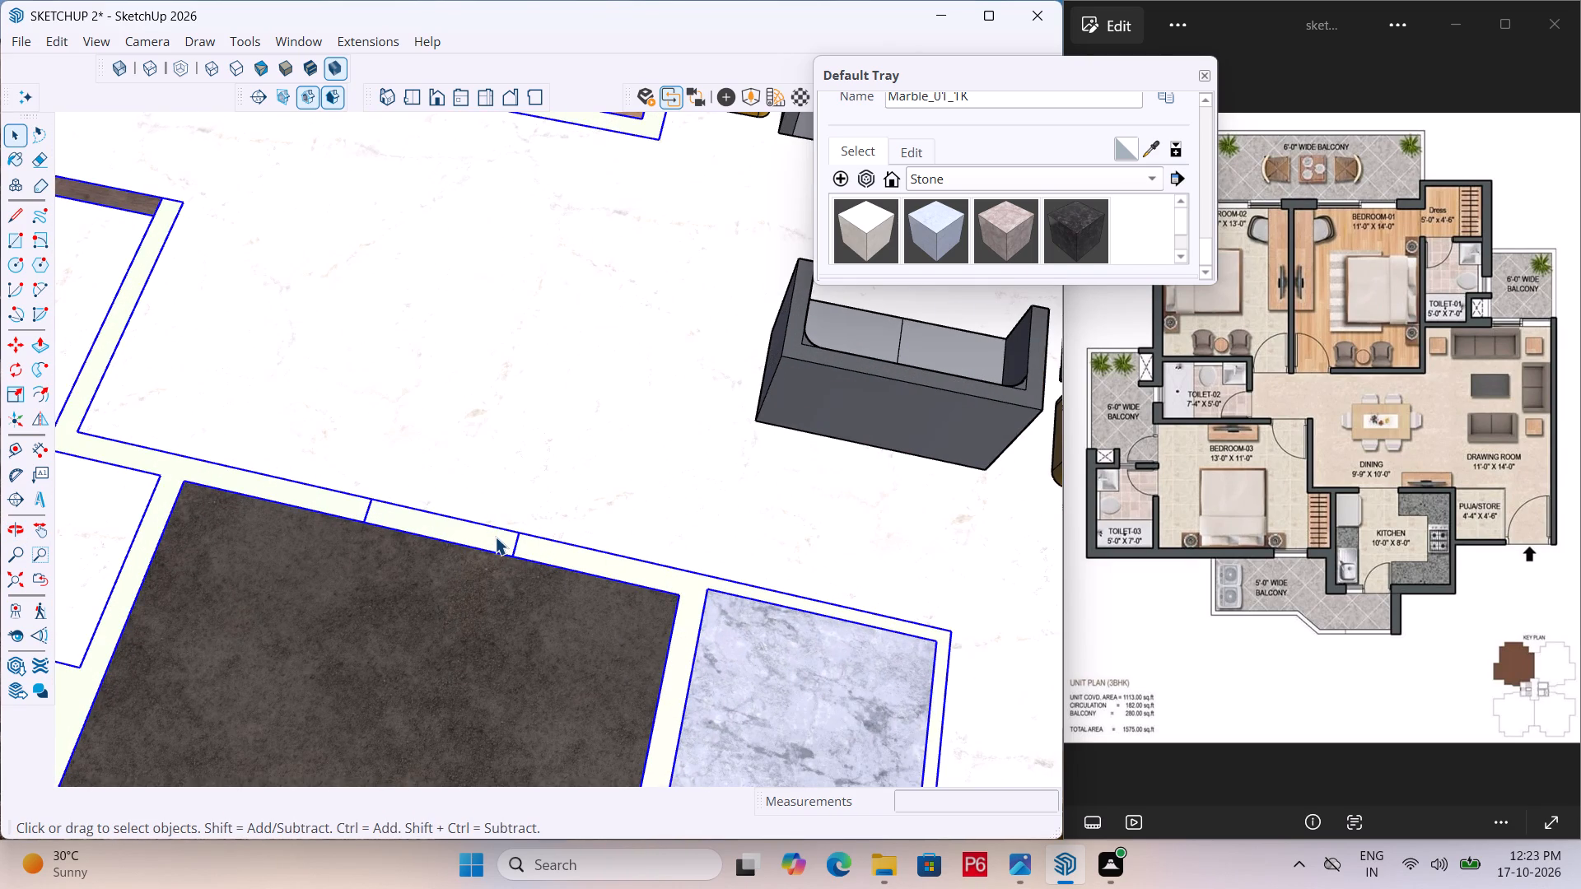
pyautogui.tripleClick(495, 537)
pyautogui.click(488, 542)
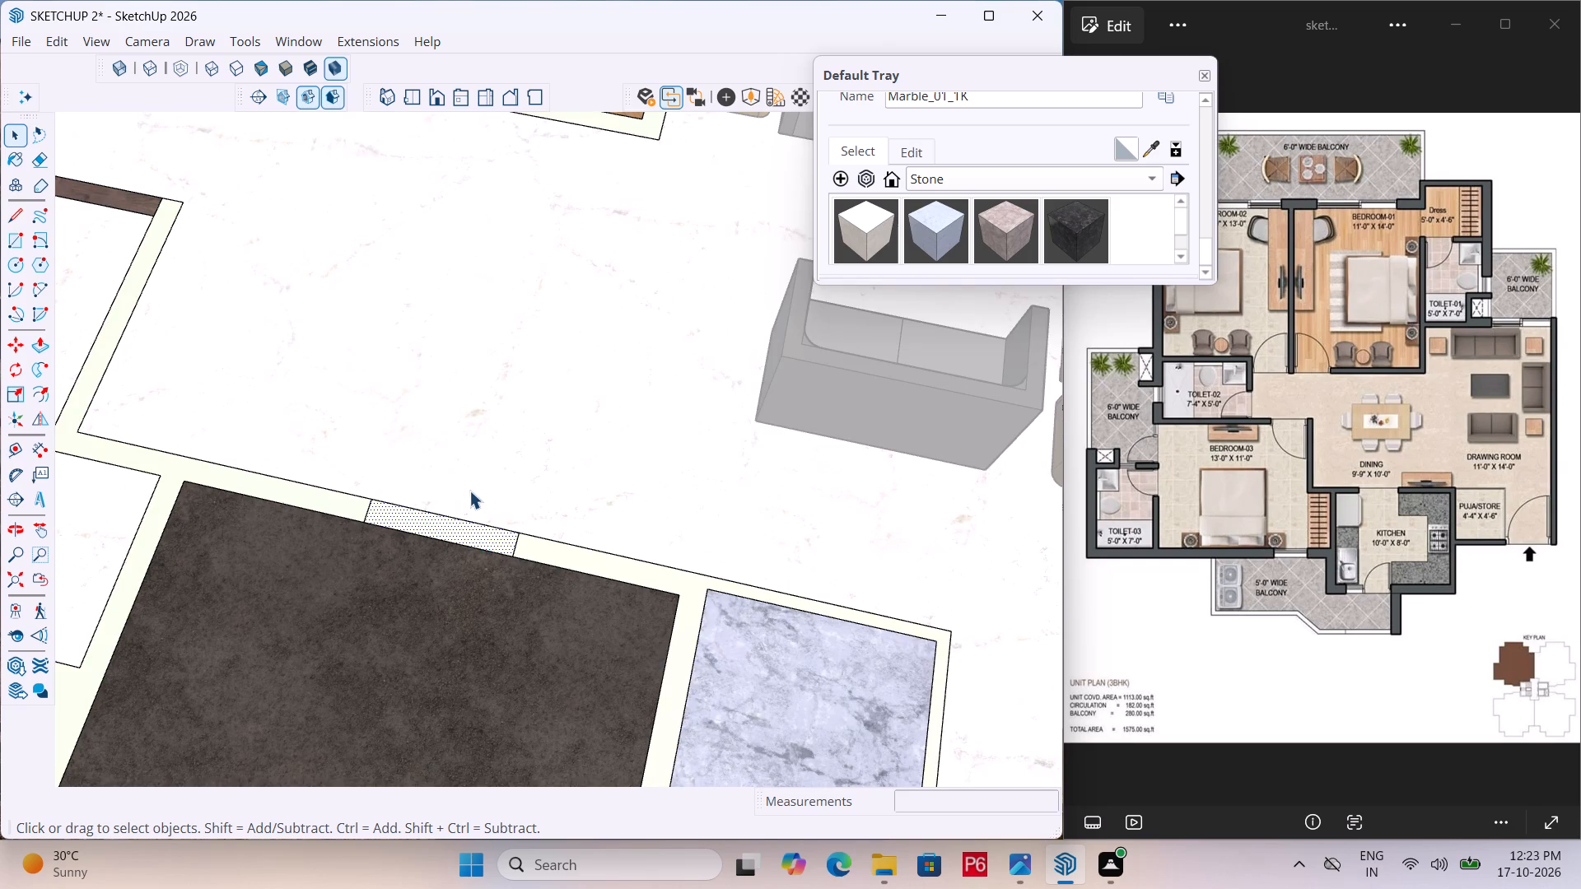
pyautogui.scroll(-3, 474, 493)
pyautogui.scroll(-4, 993, 216)
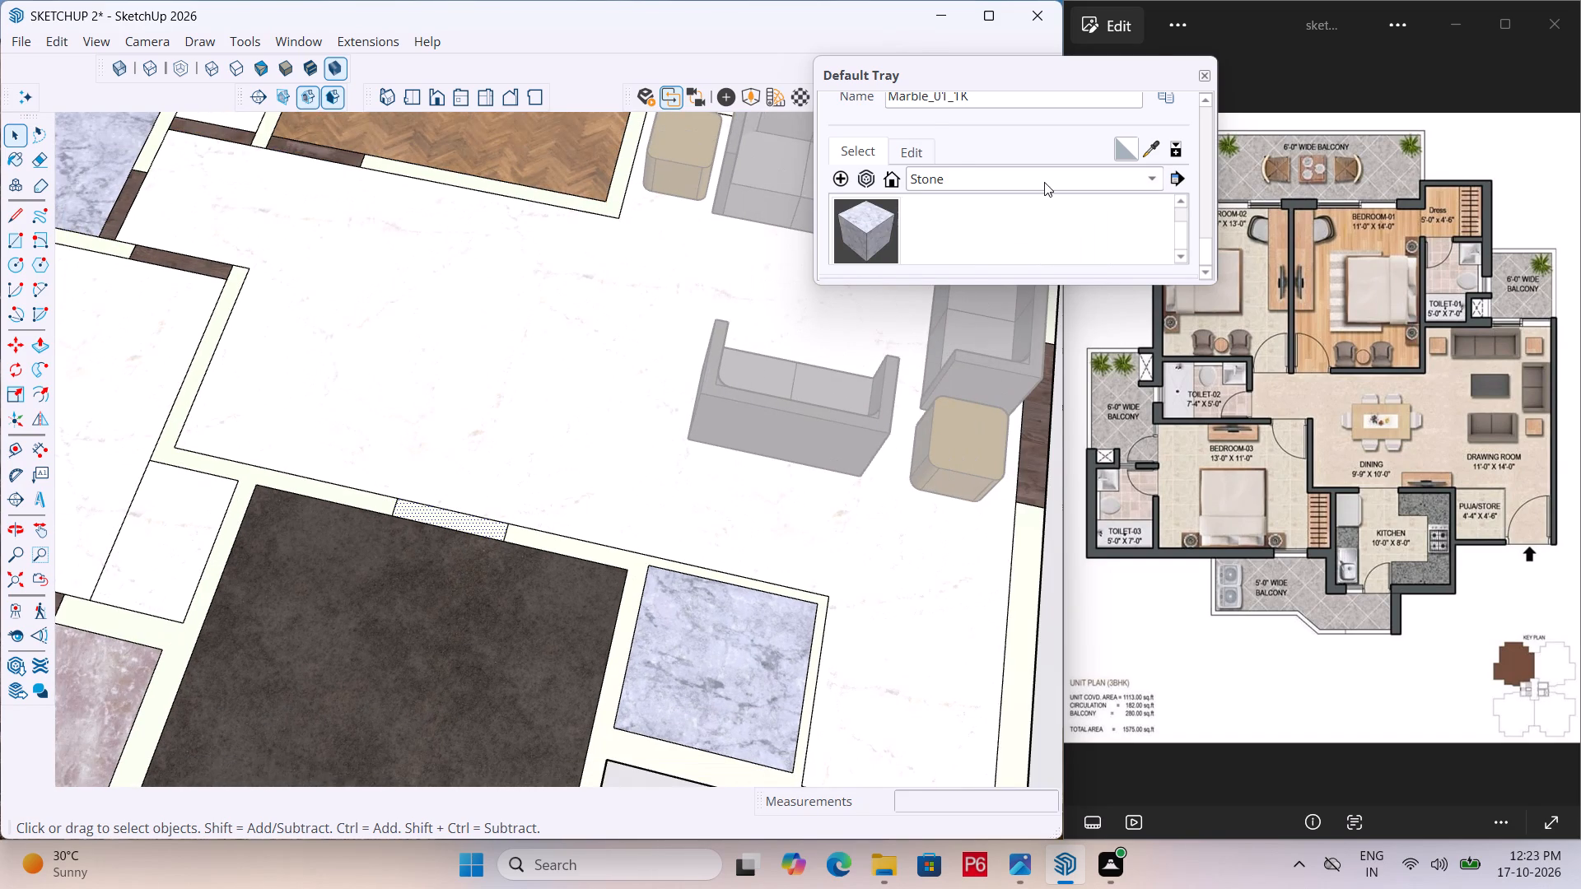
pyautogui.click(1044, 182)
pyautogui.click(992, 277)
pyautogui.click(860, 230)
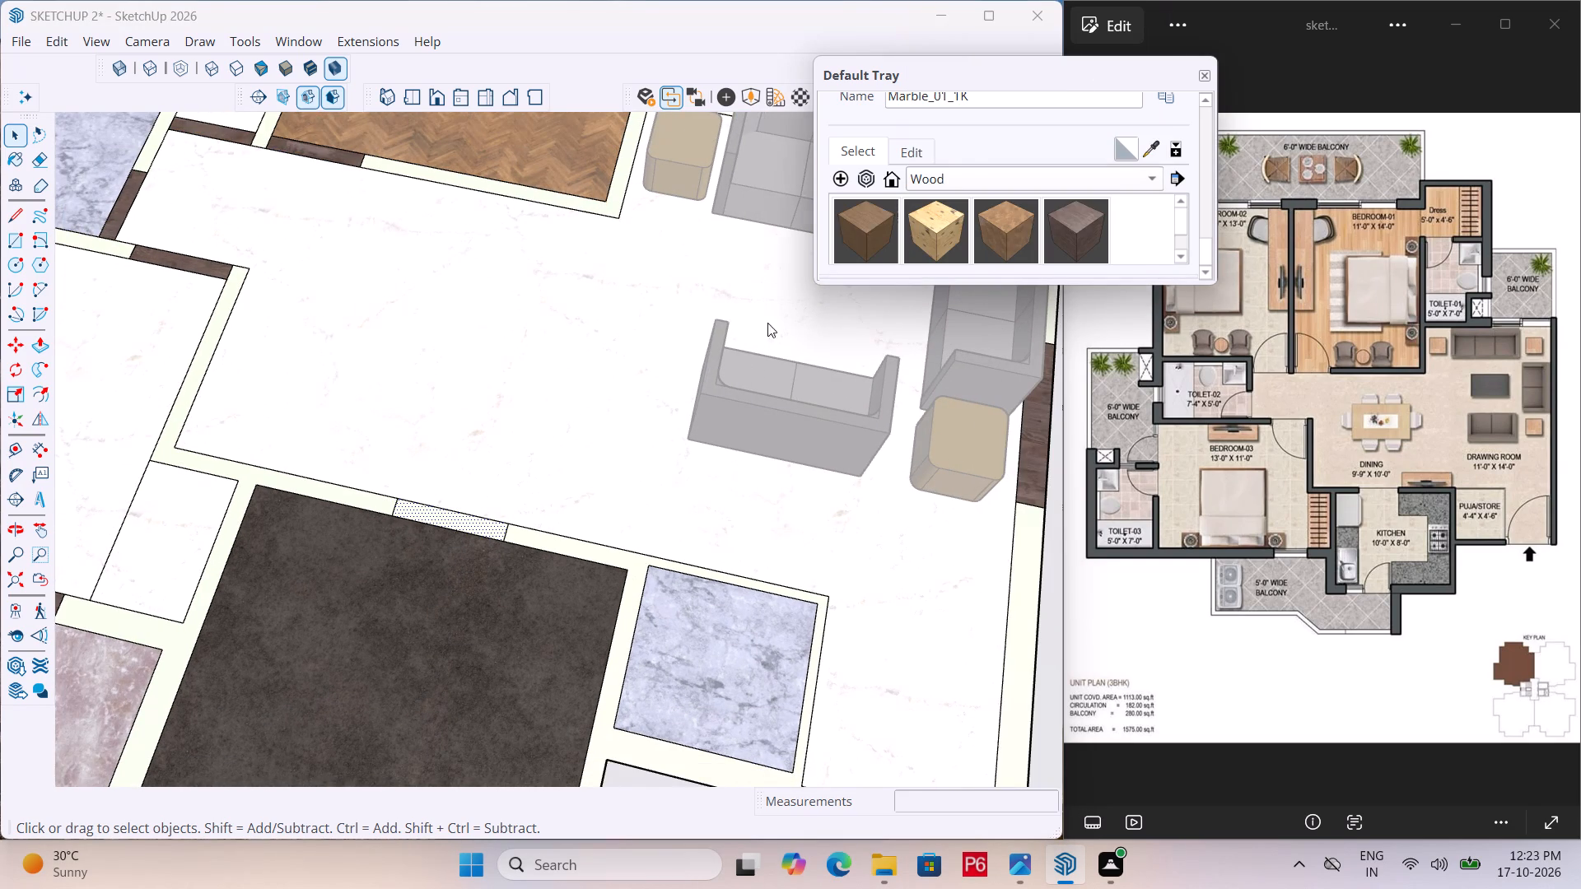
pyautogui.scroll(3, 450, 488)
pyautogui.scroll(-2, 983, 229)
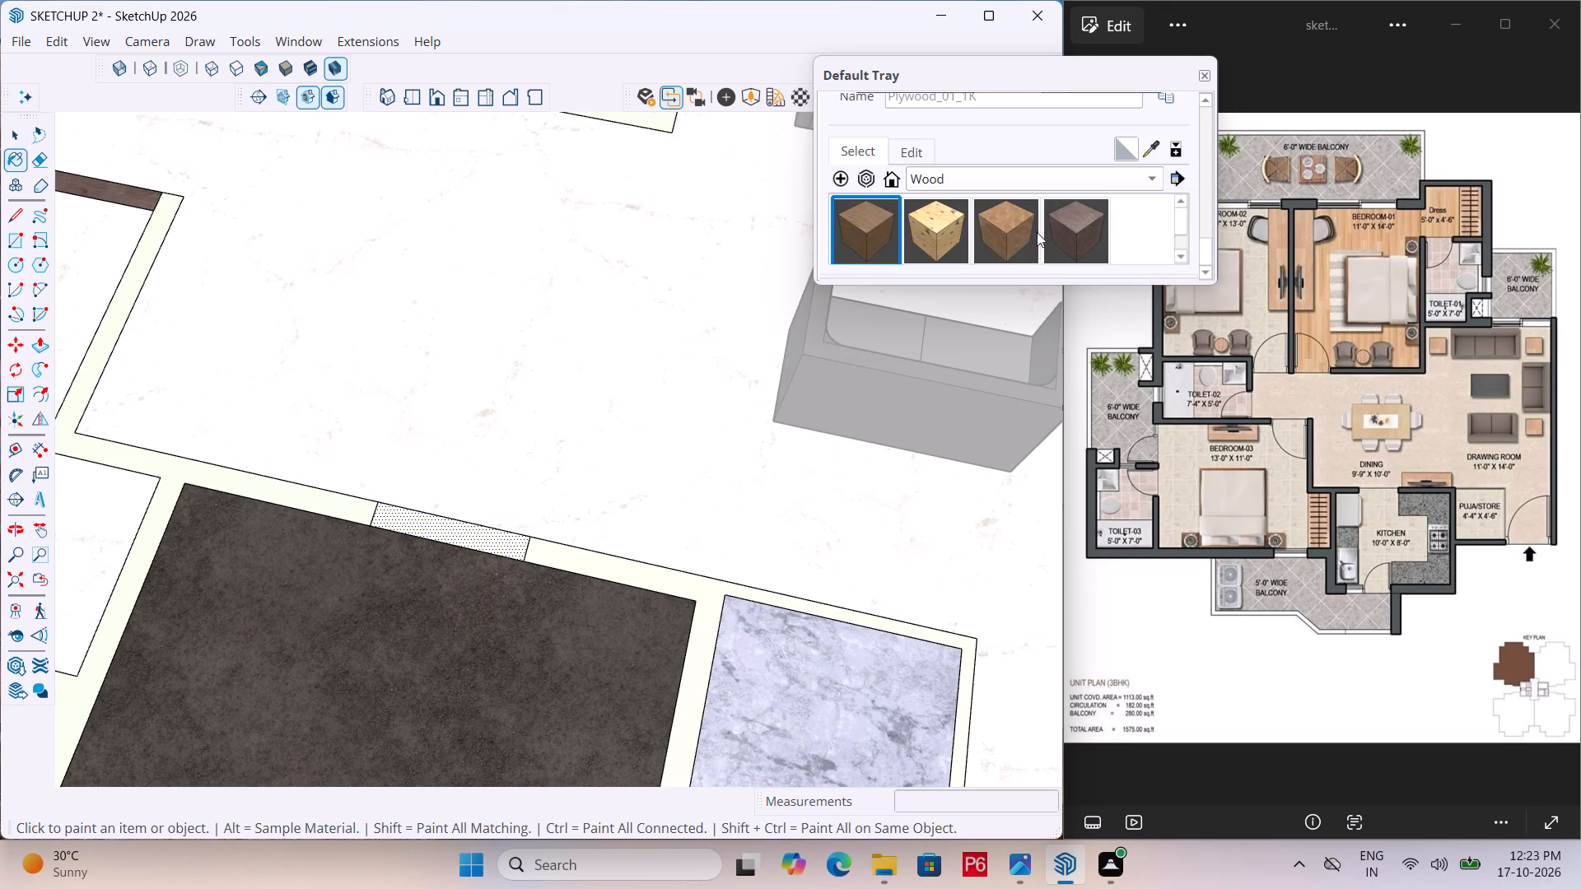
pyautogui.click(1094, 234)
pyautogui.click(452, 524)
pyautogui.scroll(-3, 457, 403)
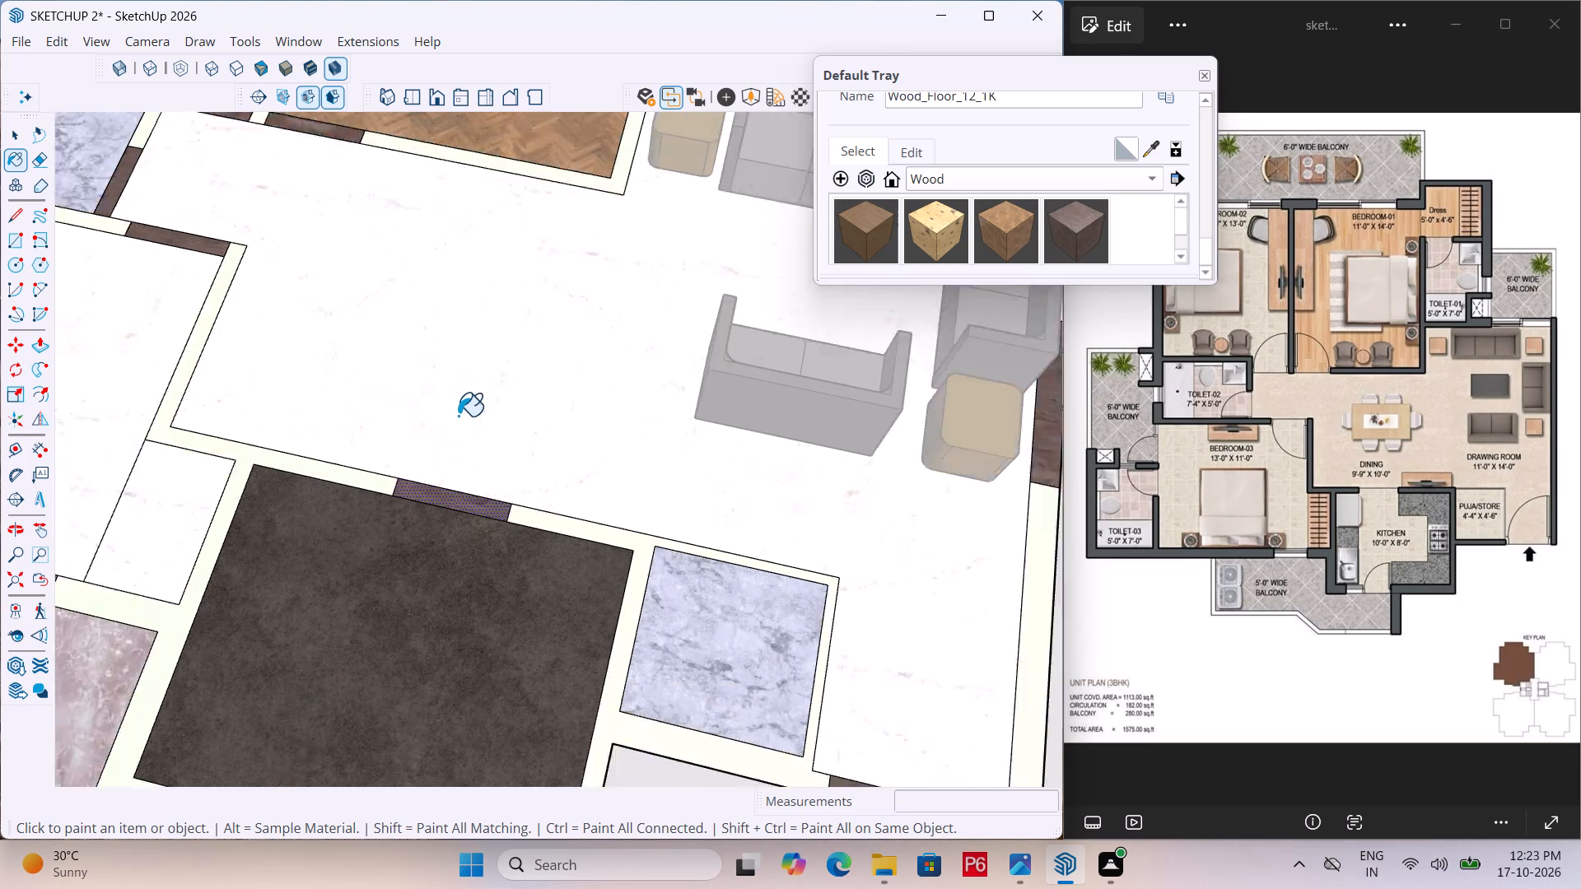
pyautogui.scroll(-8, 458, 416)
# Save the model and exit the floor plan group.
pyautogui.hotkey('ctrl', 's')
pyautogui.hotkey('ctrl', 's')
pyautogui.keyDown('ctrl'); pyautogui.scroll(-7, 449, 420); pyautogui.keyUp('ctrl')
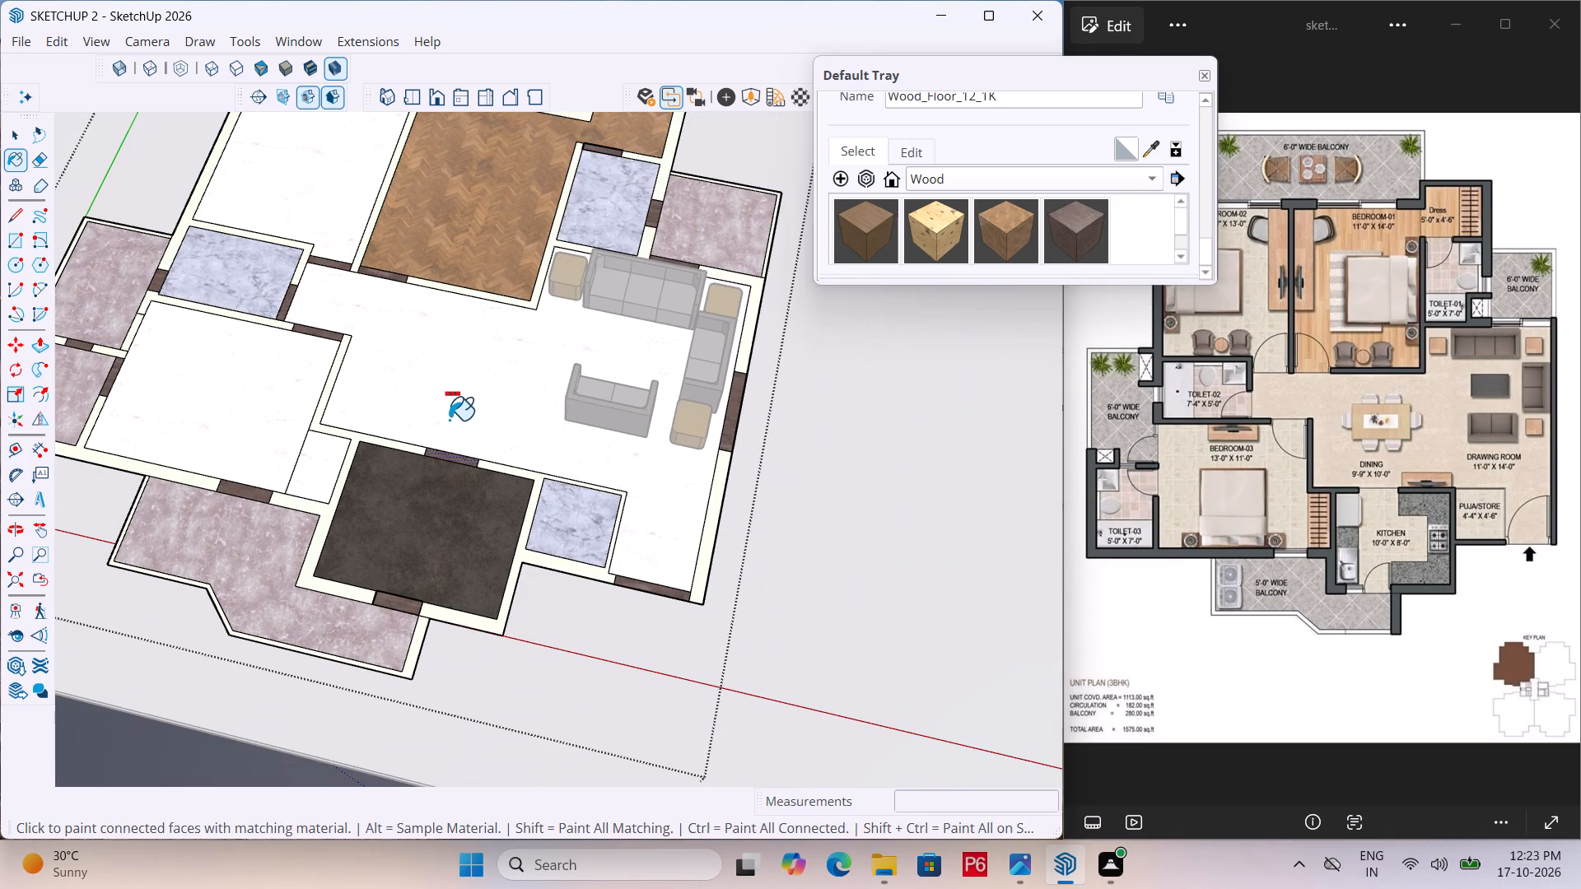
pyautogui.press('space')
pyautogui.scroll(-4, 454, 417)
pyautogui.click(441, 617)
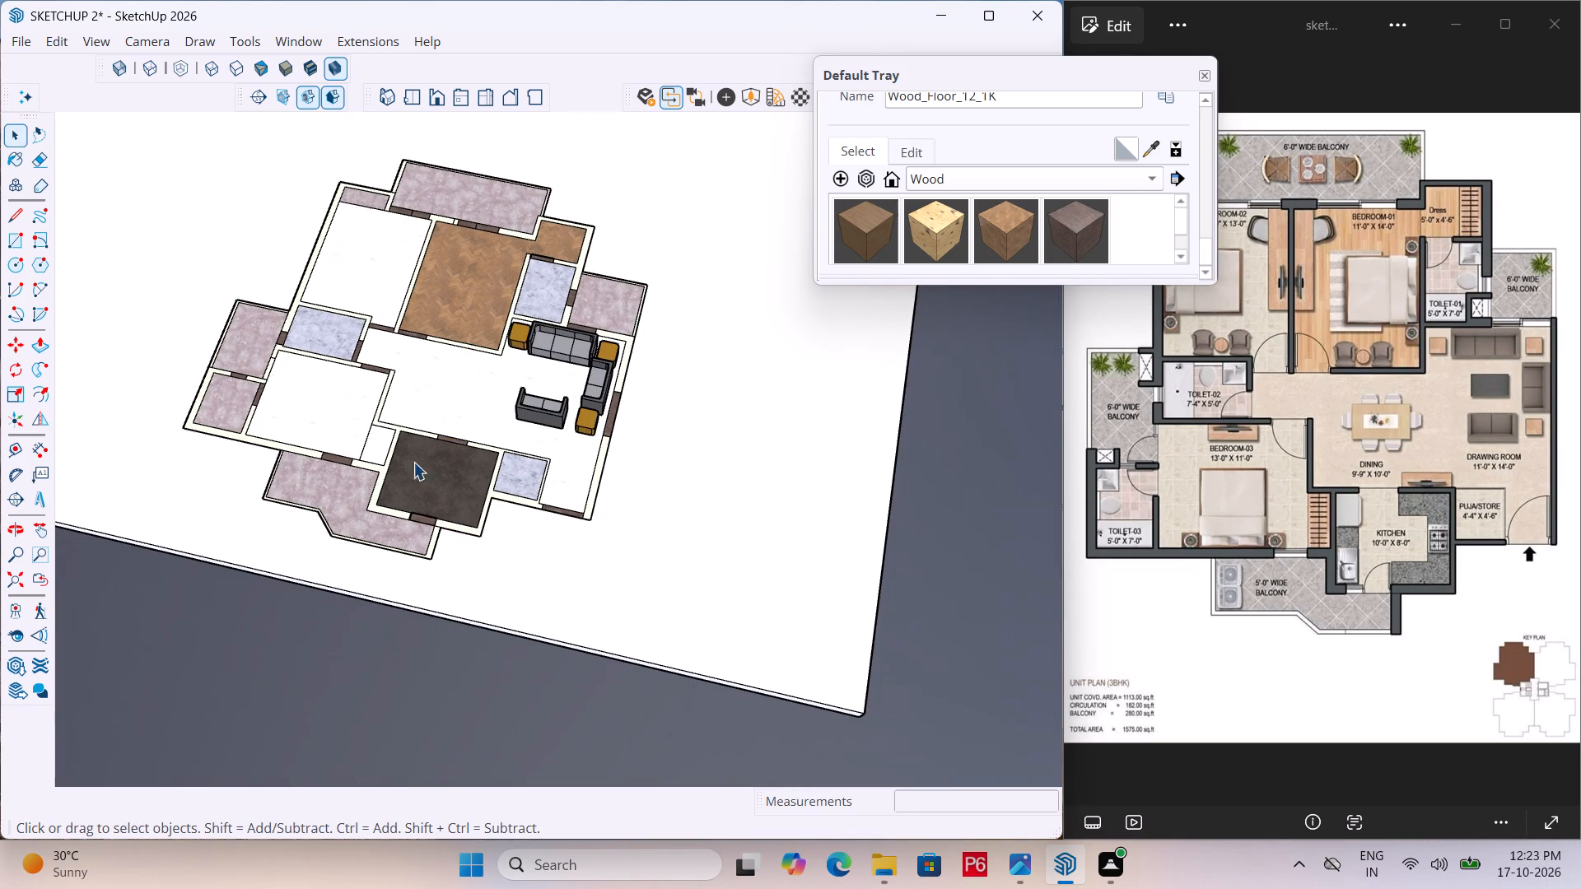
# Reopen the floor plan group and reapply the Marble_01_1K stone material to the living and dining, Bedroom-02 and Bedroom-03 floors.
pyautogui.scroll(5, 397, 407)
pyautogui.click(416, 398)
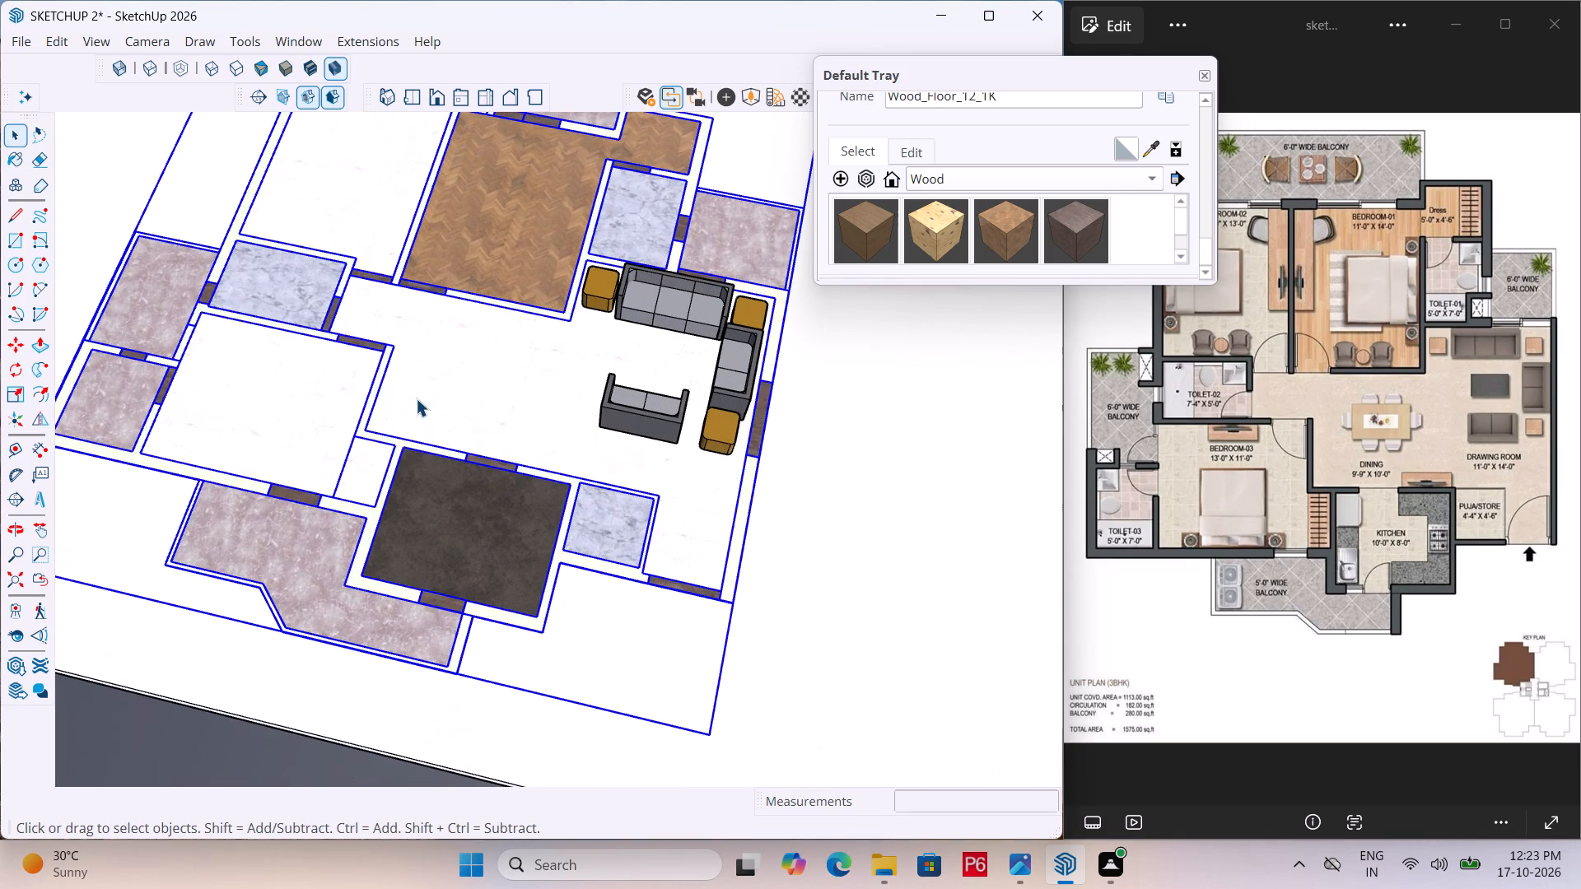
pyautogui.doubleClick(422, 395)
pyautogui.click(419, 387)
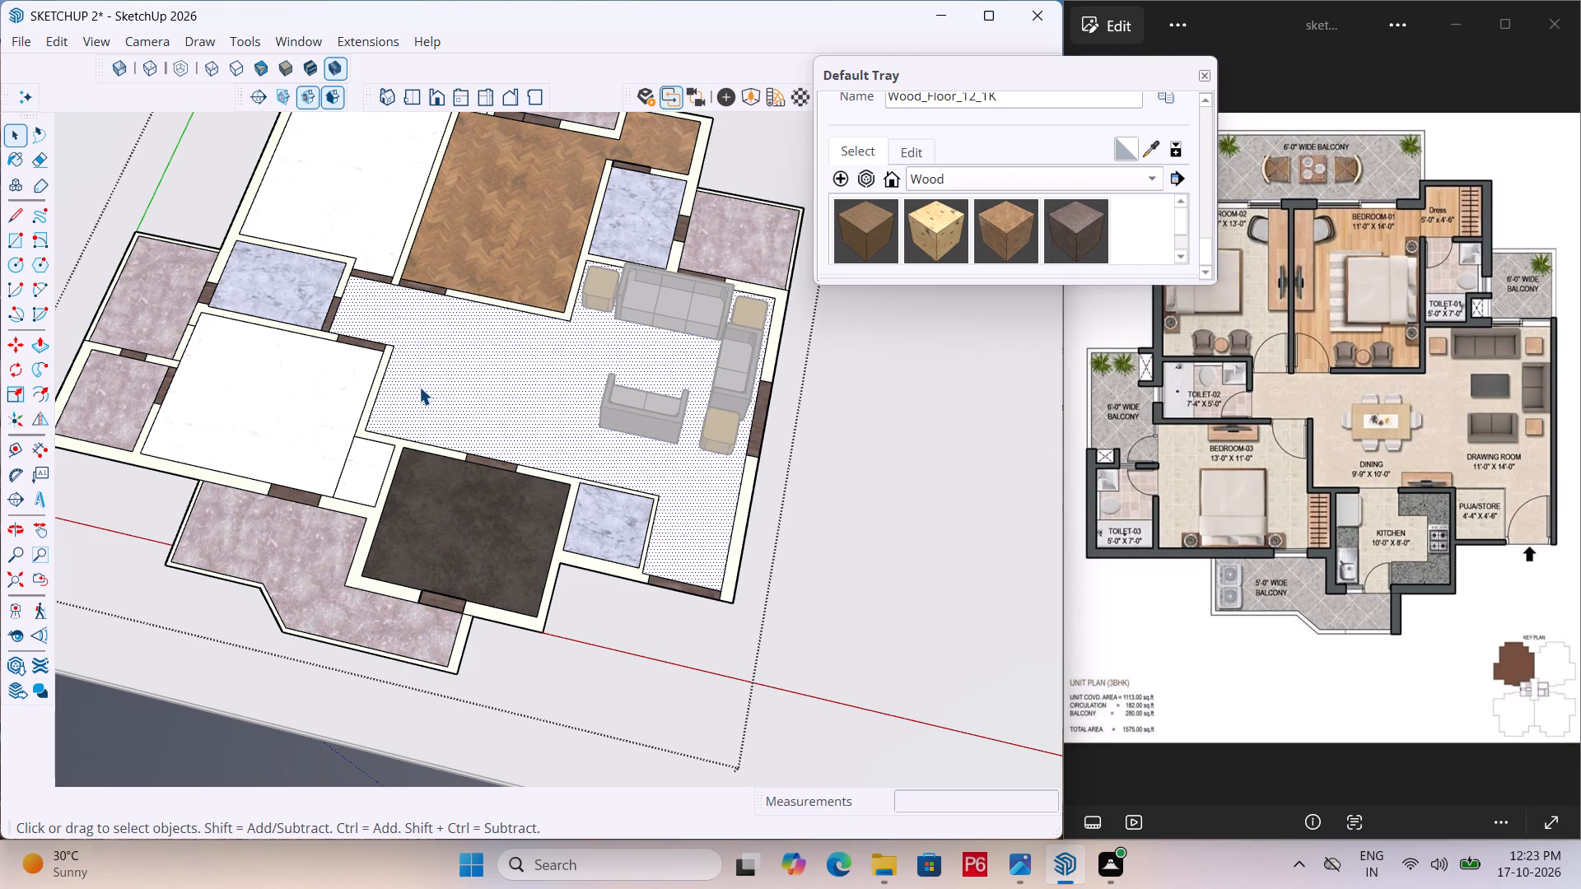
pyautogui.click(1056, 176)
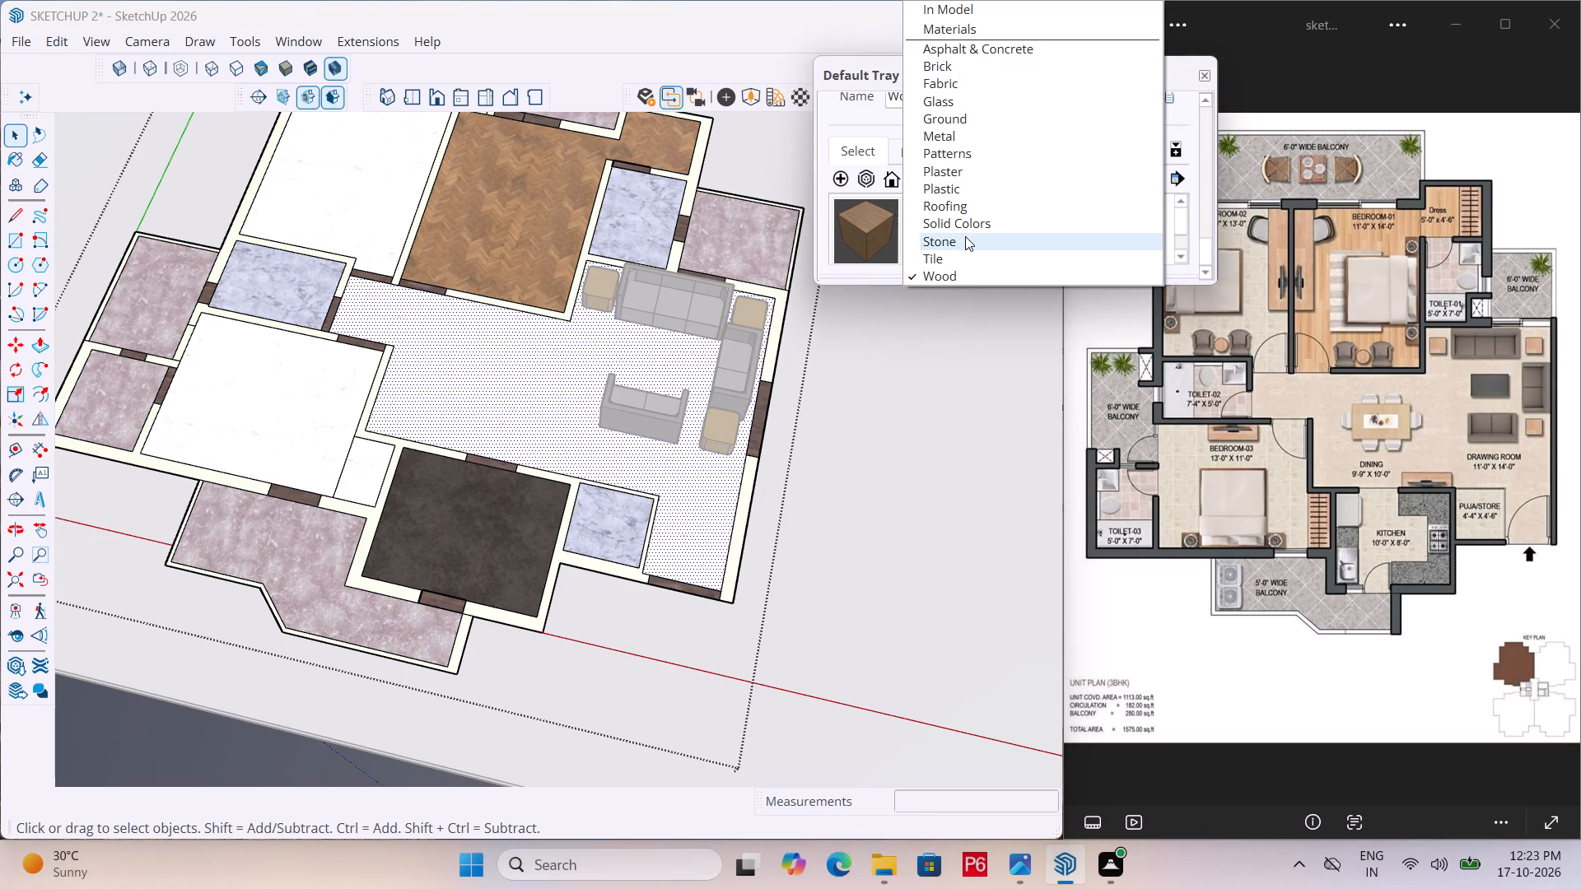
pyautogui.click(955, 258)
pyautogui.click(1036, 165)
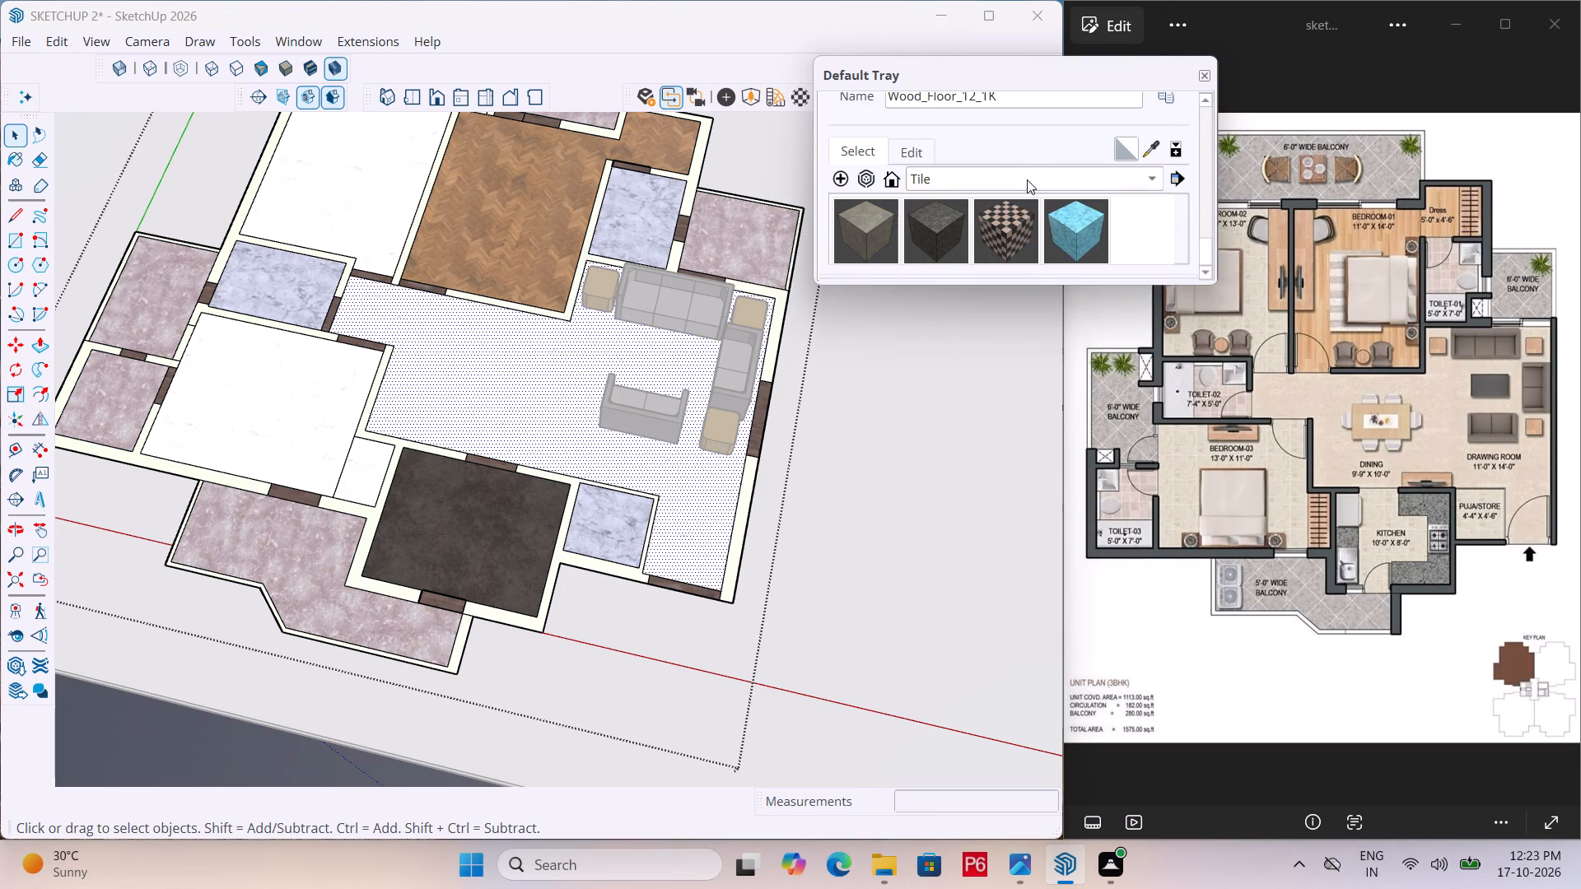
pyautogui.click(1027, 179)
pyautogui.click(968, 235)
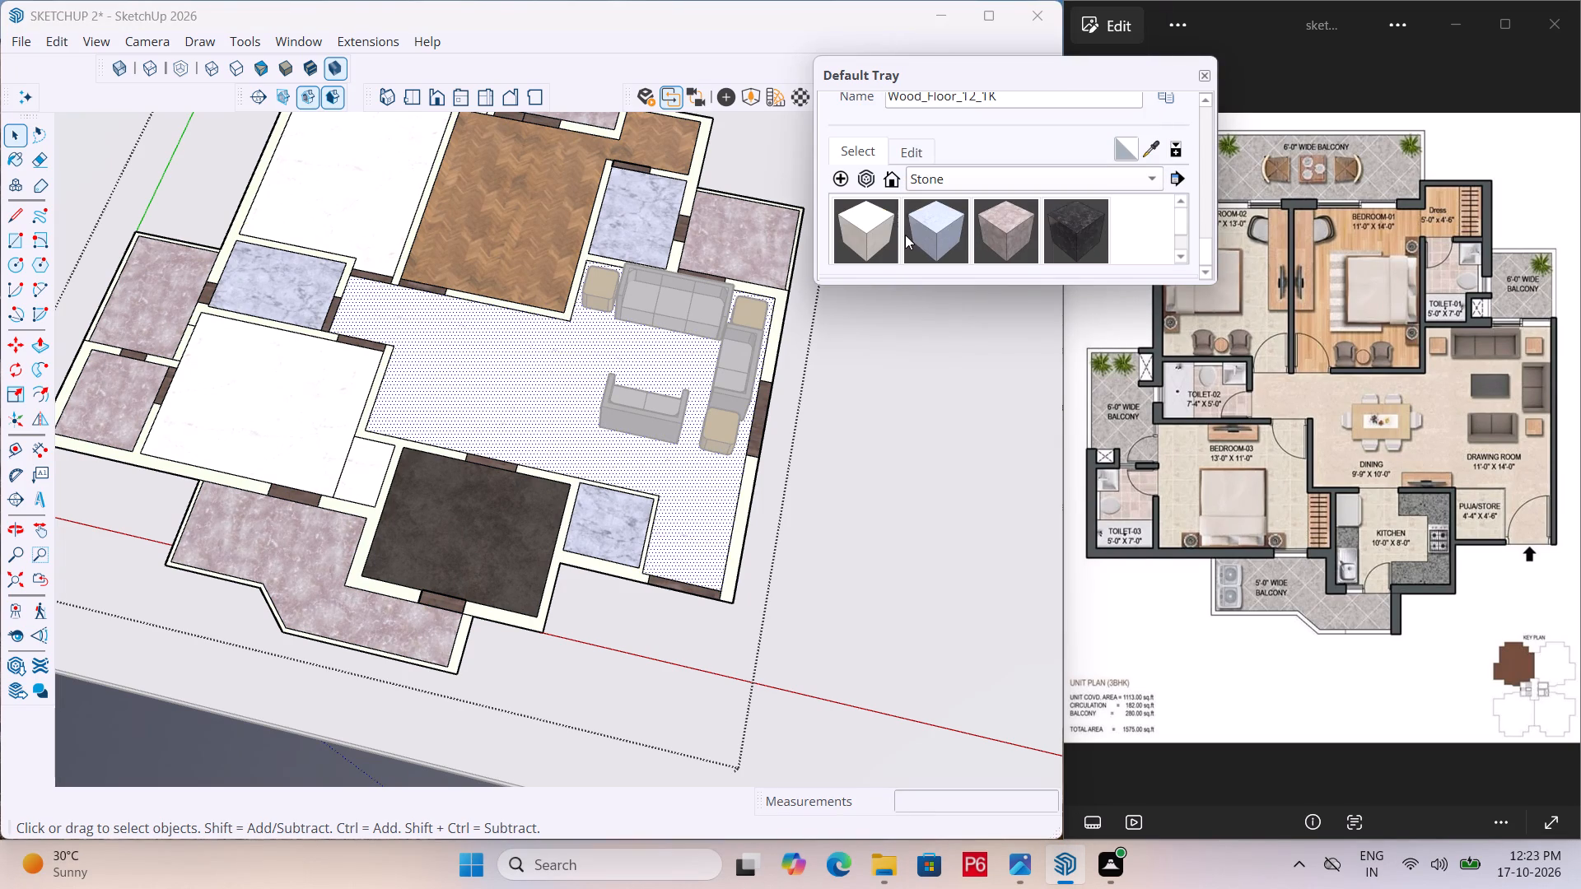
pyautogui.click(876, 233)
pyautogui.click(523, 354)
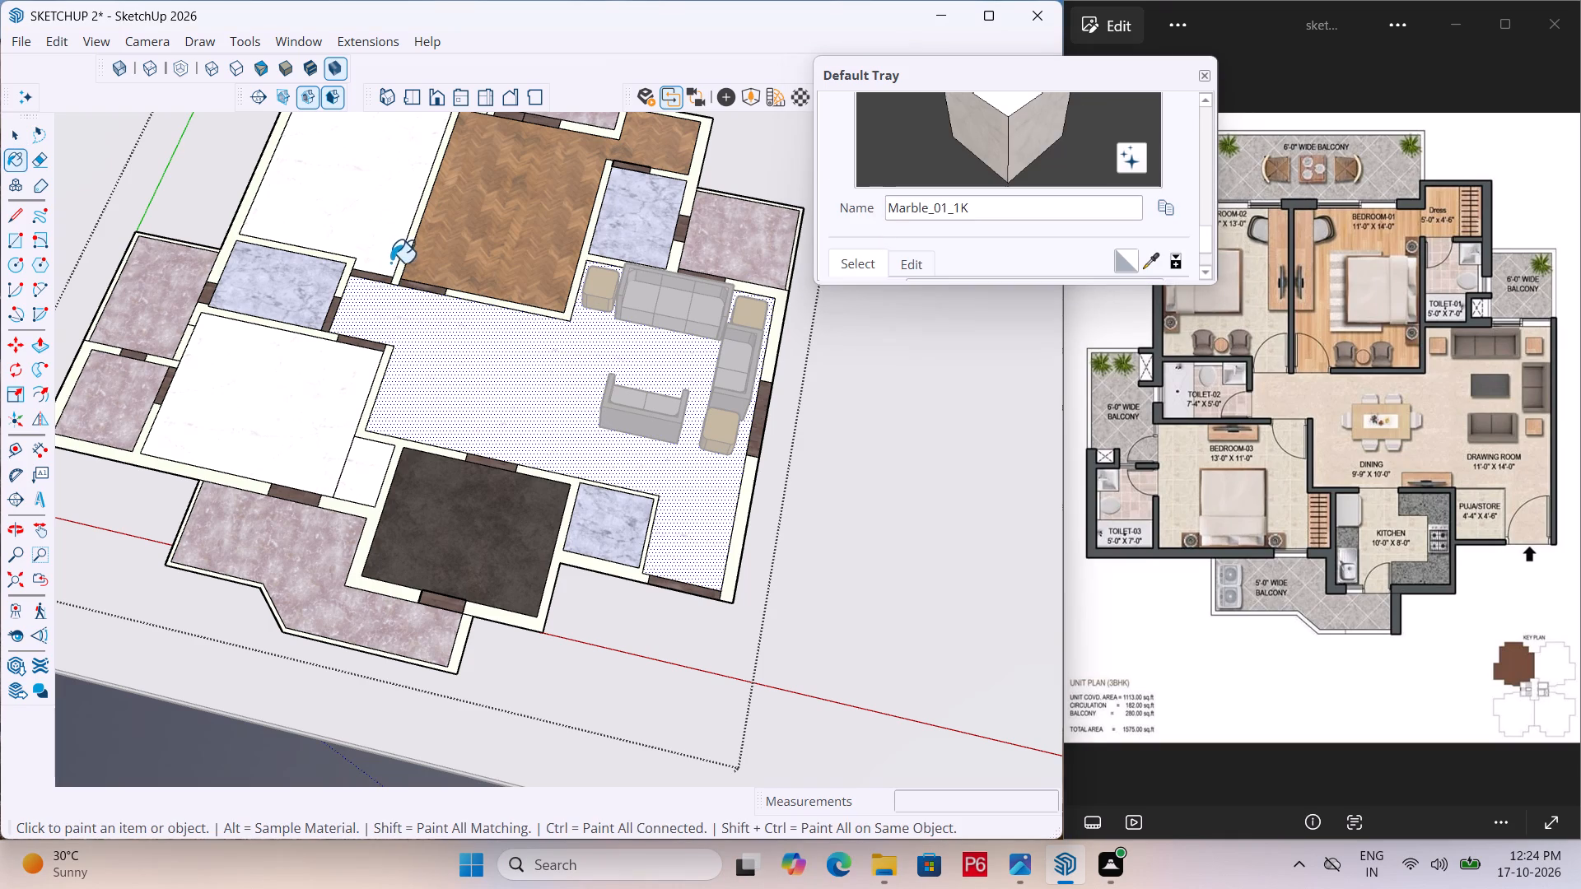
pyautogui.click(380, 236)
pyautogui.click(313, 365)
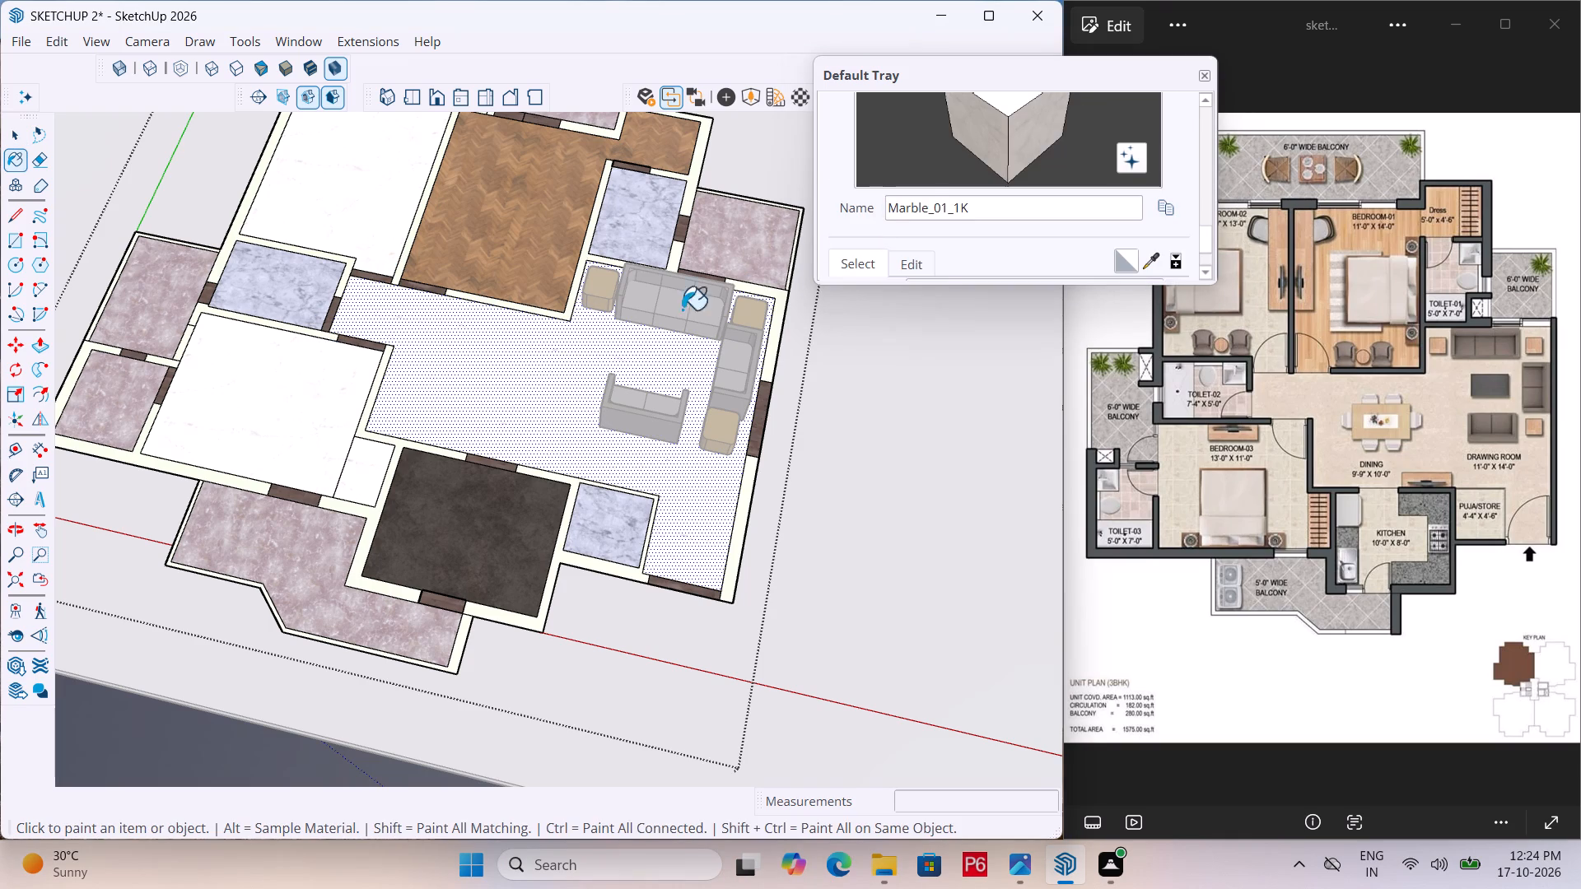
# Exit the floor plan group and examine the applied floor materials from the top and at an angle.
pyautogui.scroll(-2, 965, 235)
pyautogui.click(915, 237)
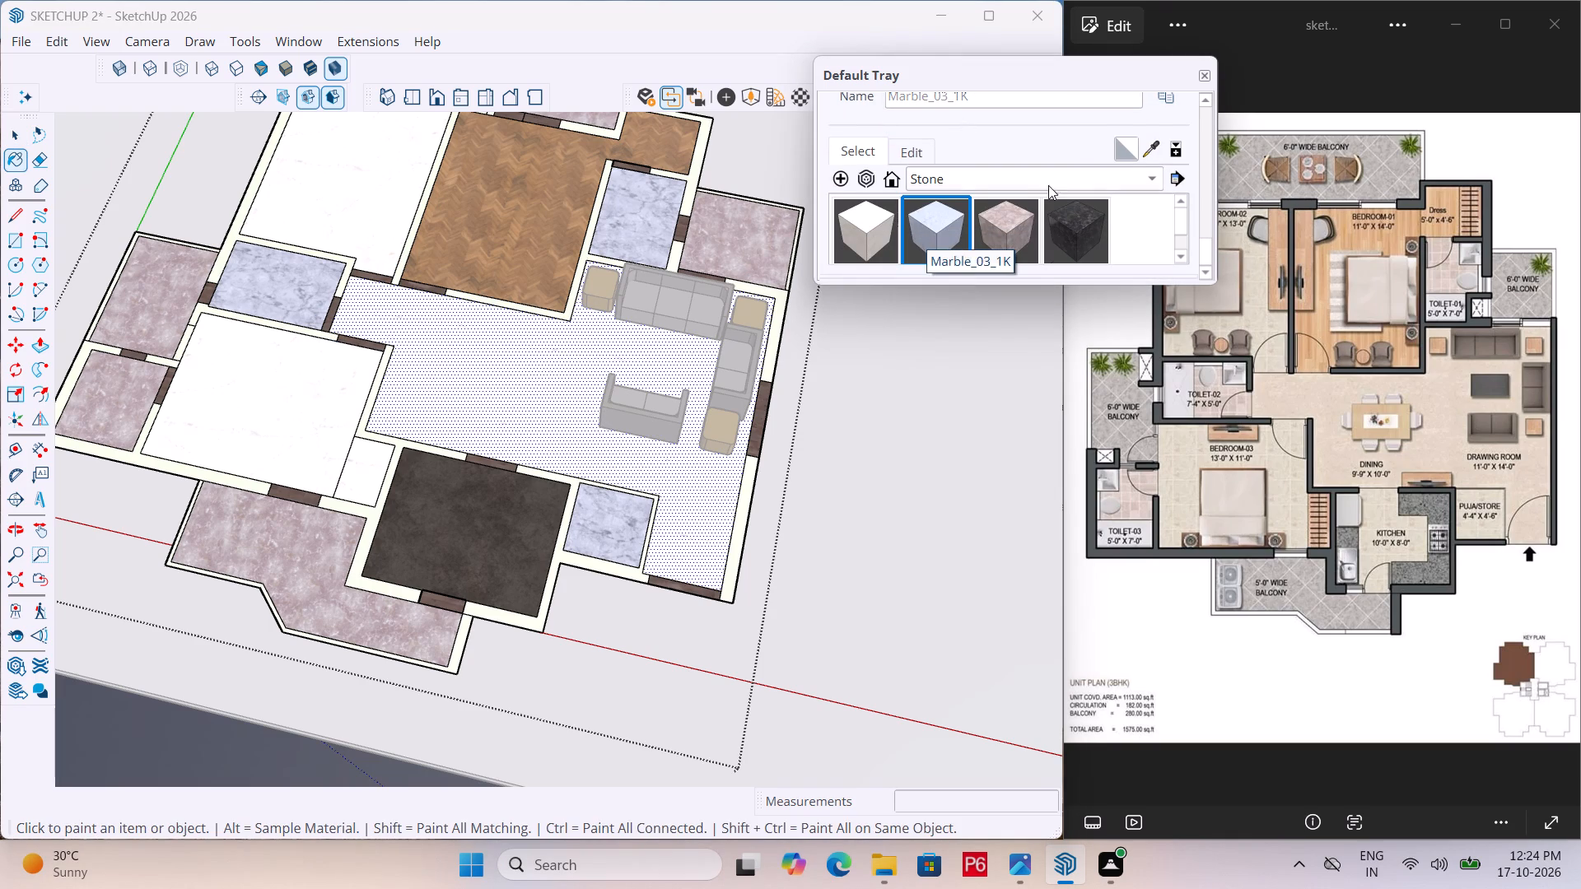
pyautogui.click(1207, 72)
pyautogui.scroll(-6, 596, 290)
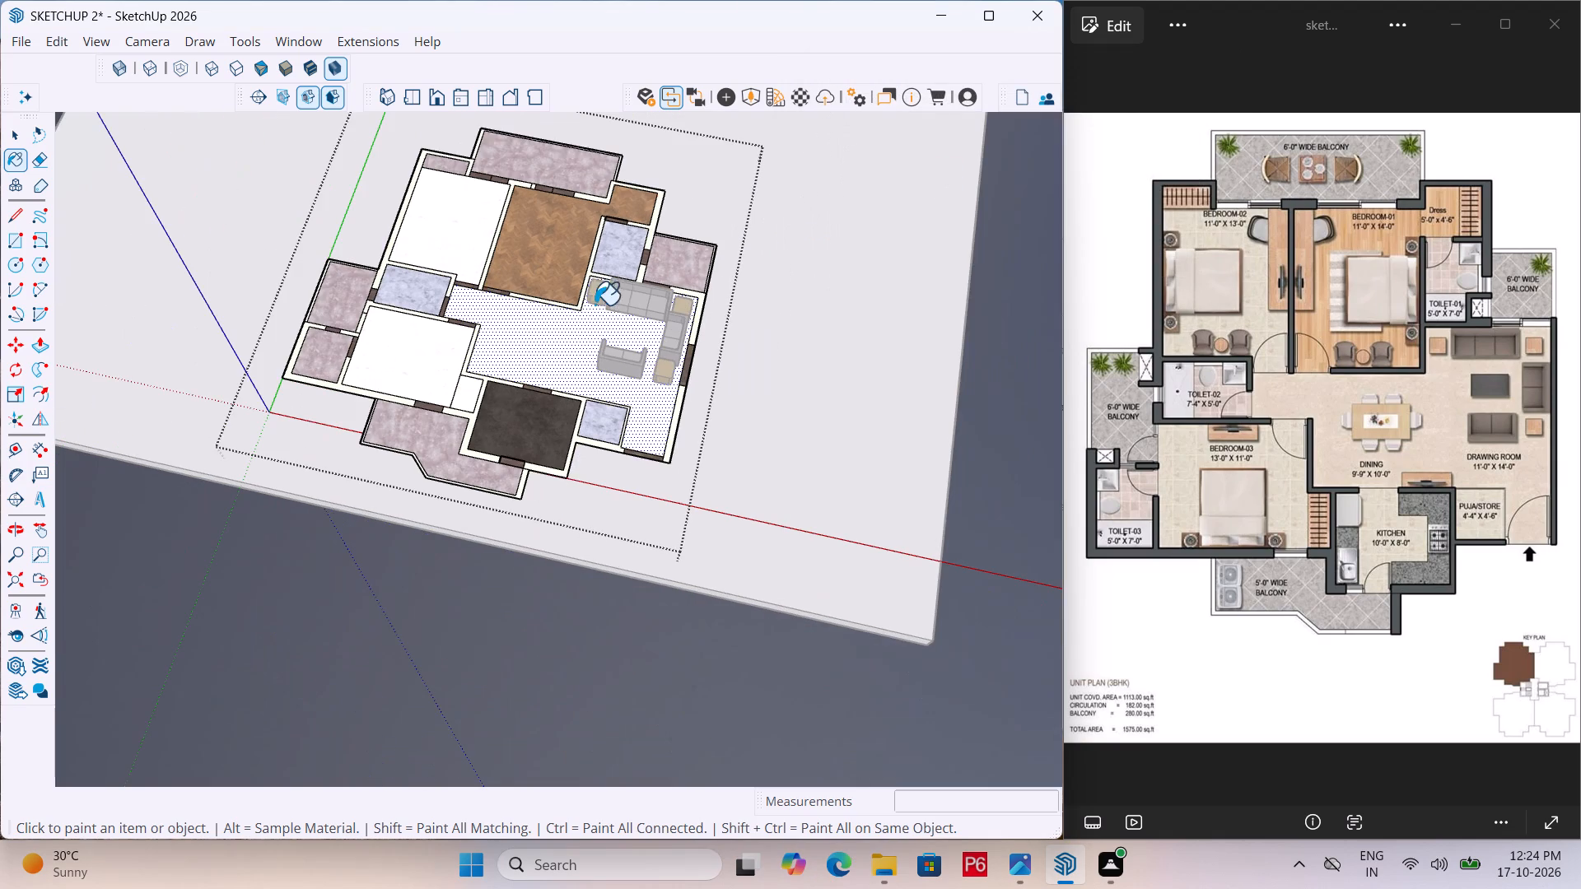
pyautogui.click(411, 94)
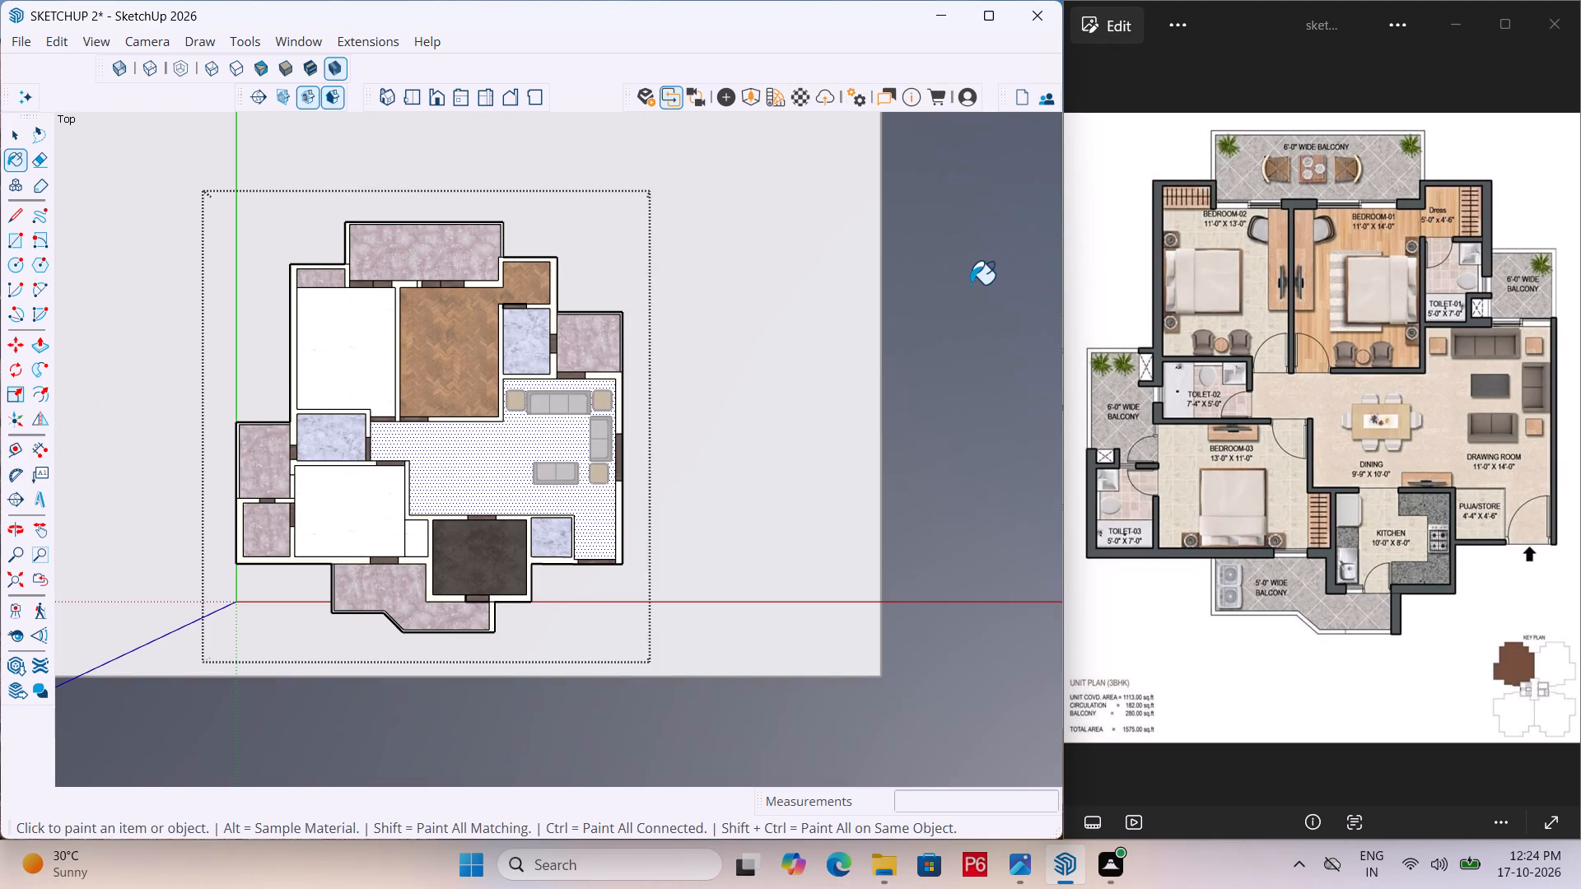
pyautogui.scroll(-1, 949, 322)
pyautogui.press('space')
pyautogui.doubleClick(949, 322)
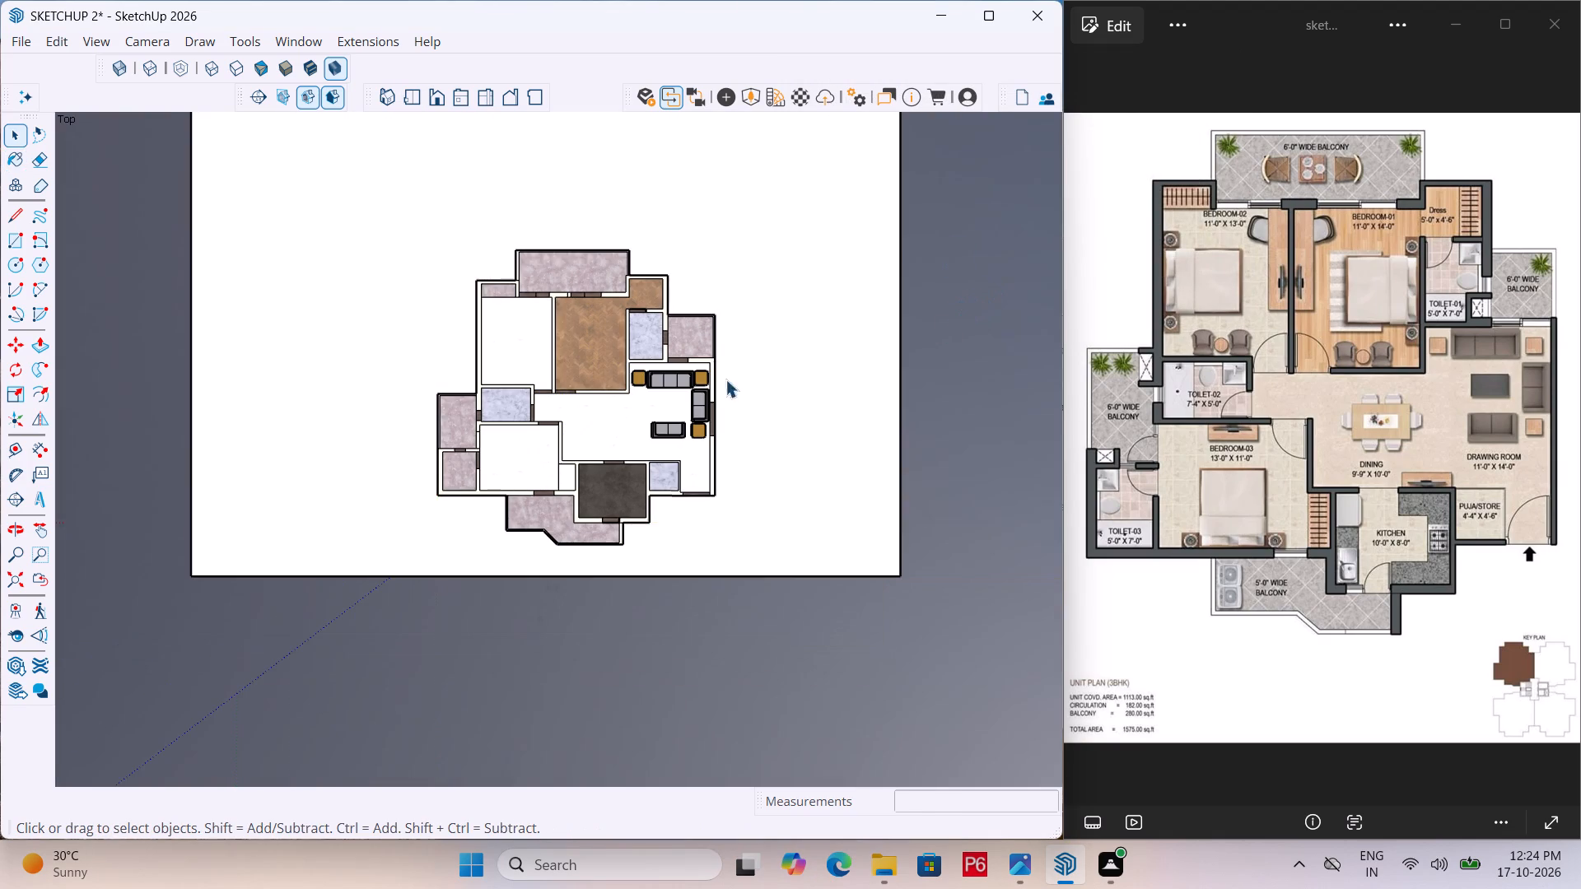
pyautogui.scroll(5, 549, 447)
pyautogui.scroll(5, 640, 426)
pyautogui.moveTo(624, 426); pyautogui.dragTo(516, 266, button='middle')
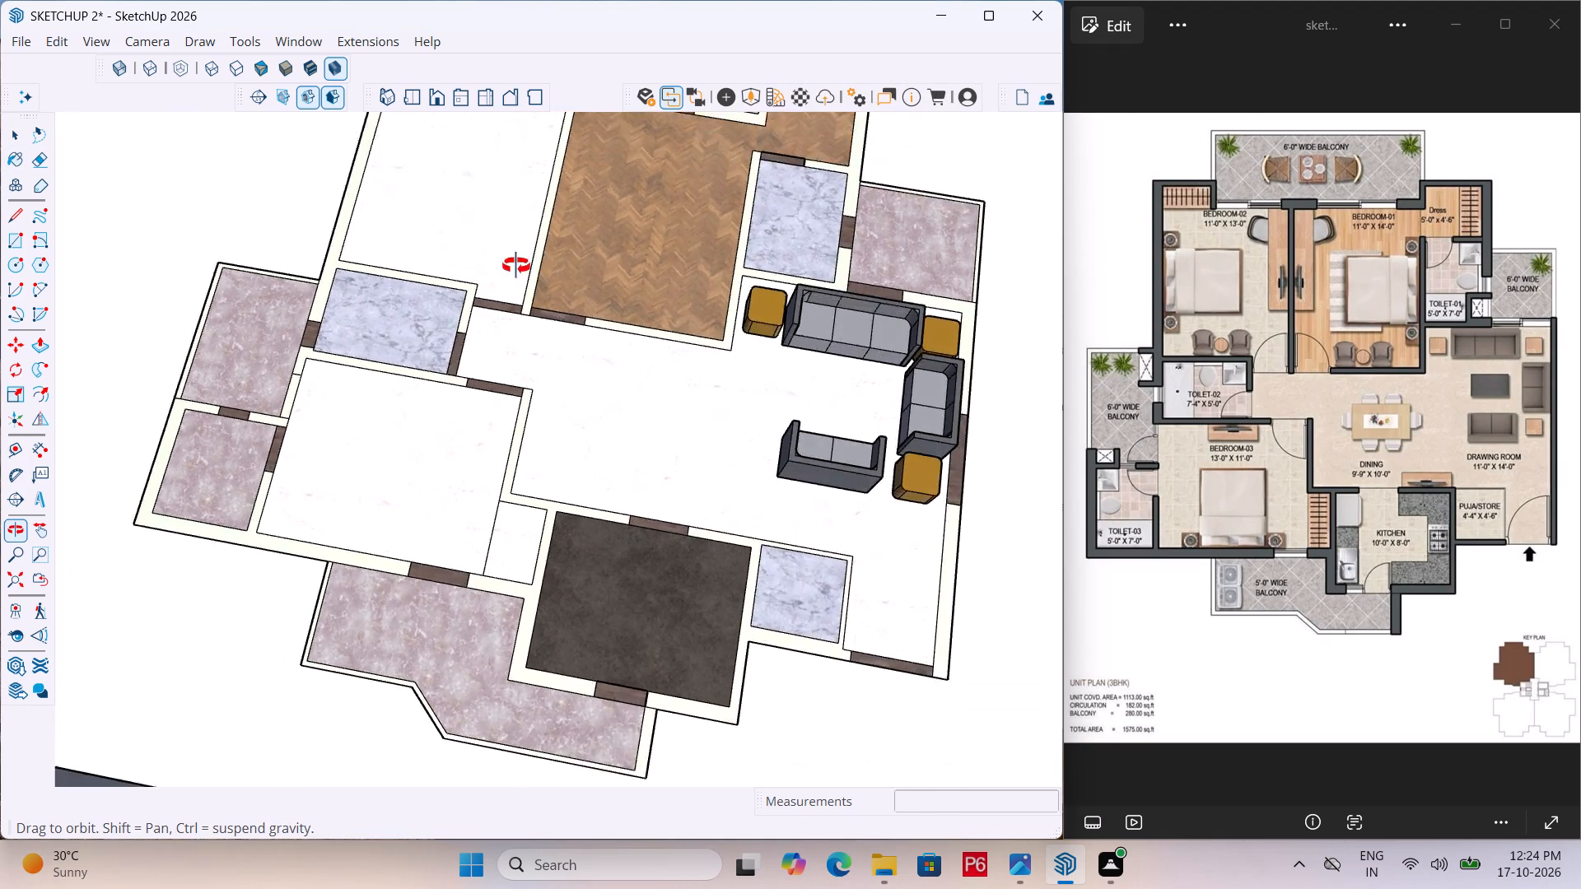
pyautogui.moveTo(516, 266); pyautogui.dragTo(602, 287, button='middle')
pyautogui.scroll(-5, 291, 382)
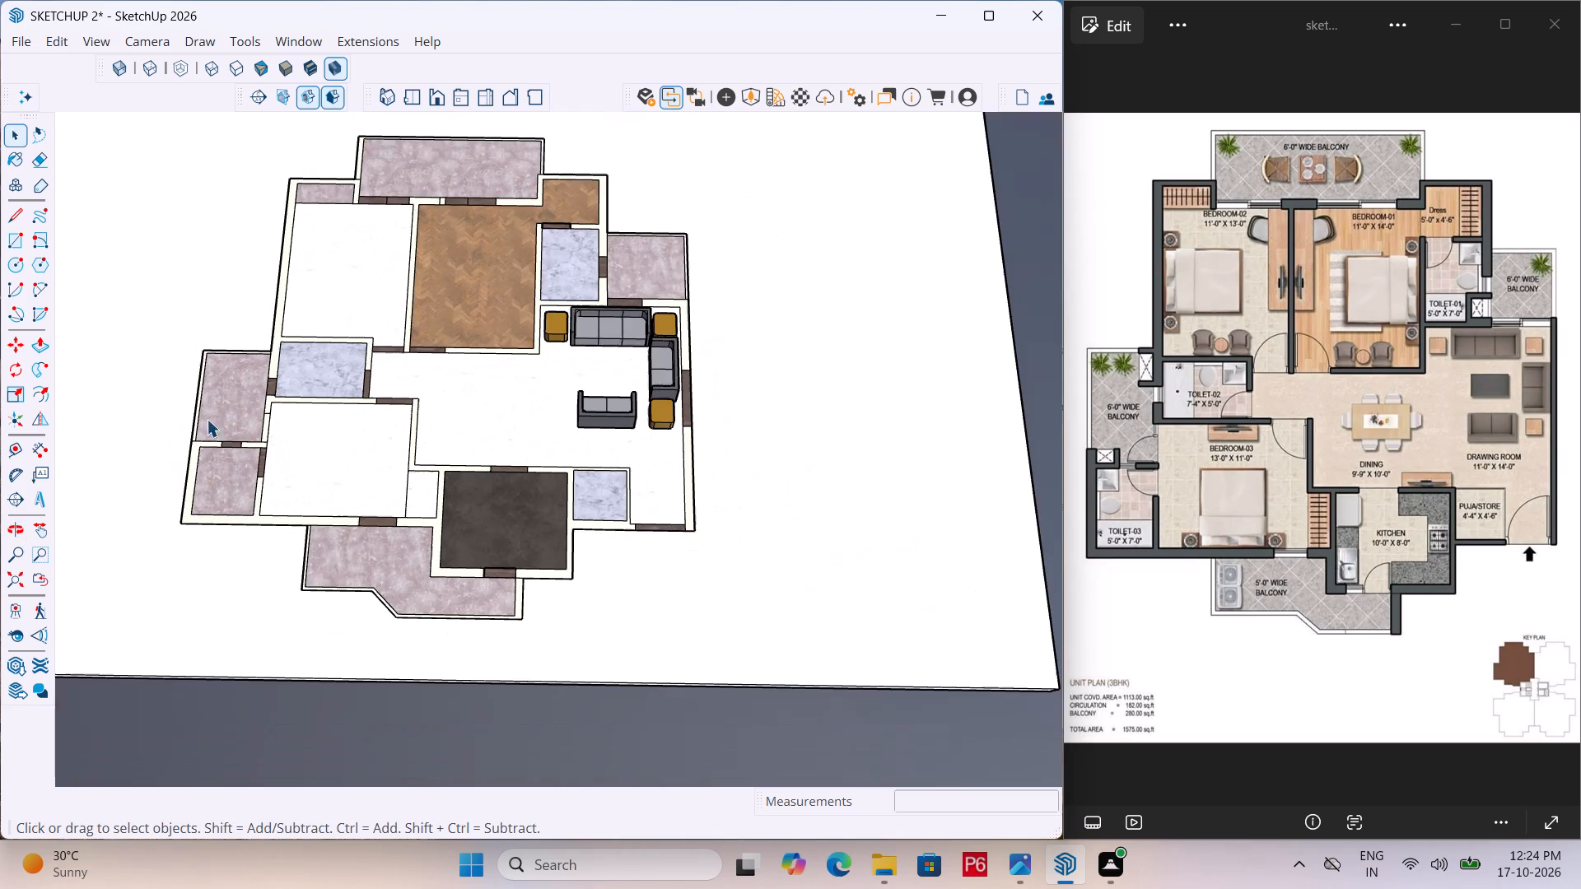
pyautogui.moveTo(418, 366); pyautogui.dragTo(361, 353, button='middle')
pyautogui.scroll(2, 433, 361)
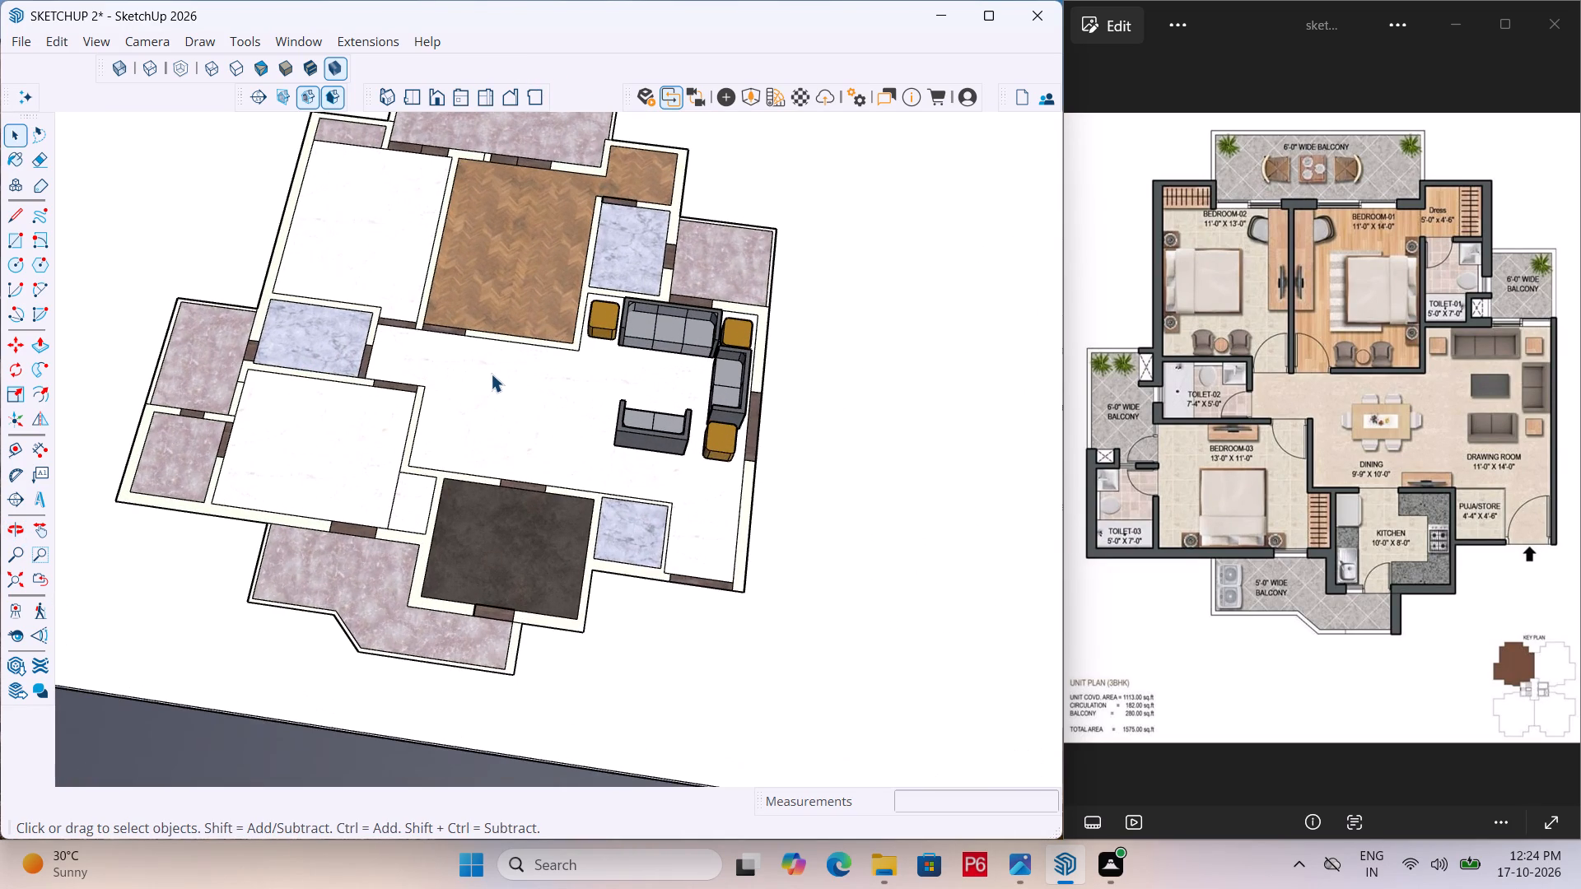
# Reopen the floor plan group and paint the living and dining room floor with the Marble_06_1K stone material.
pyautogui.click(491, 374)
pyautogui.doubleClick(491, 382)
pyautogui.click(487, 381)
pyautogui.click(488, 380)
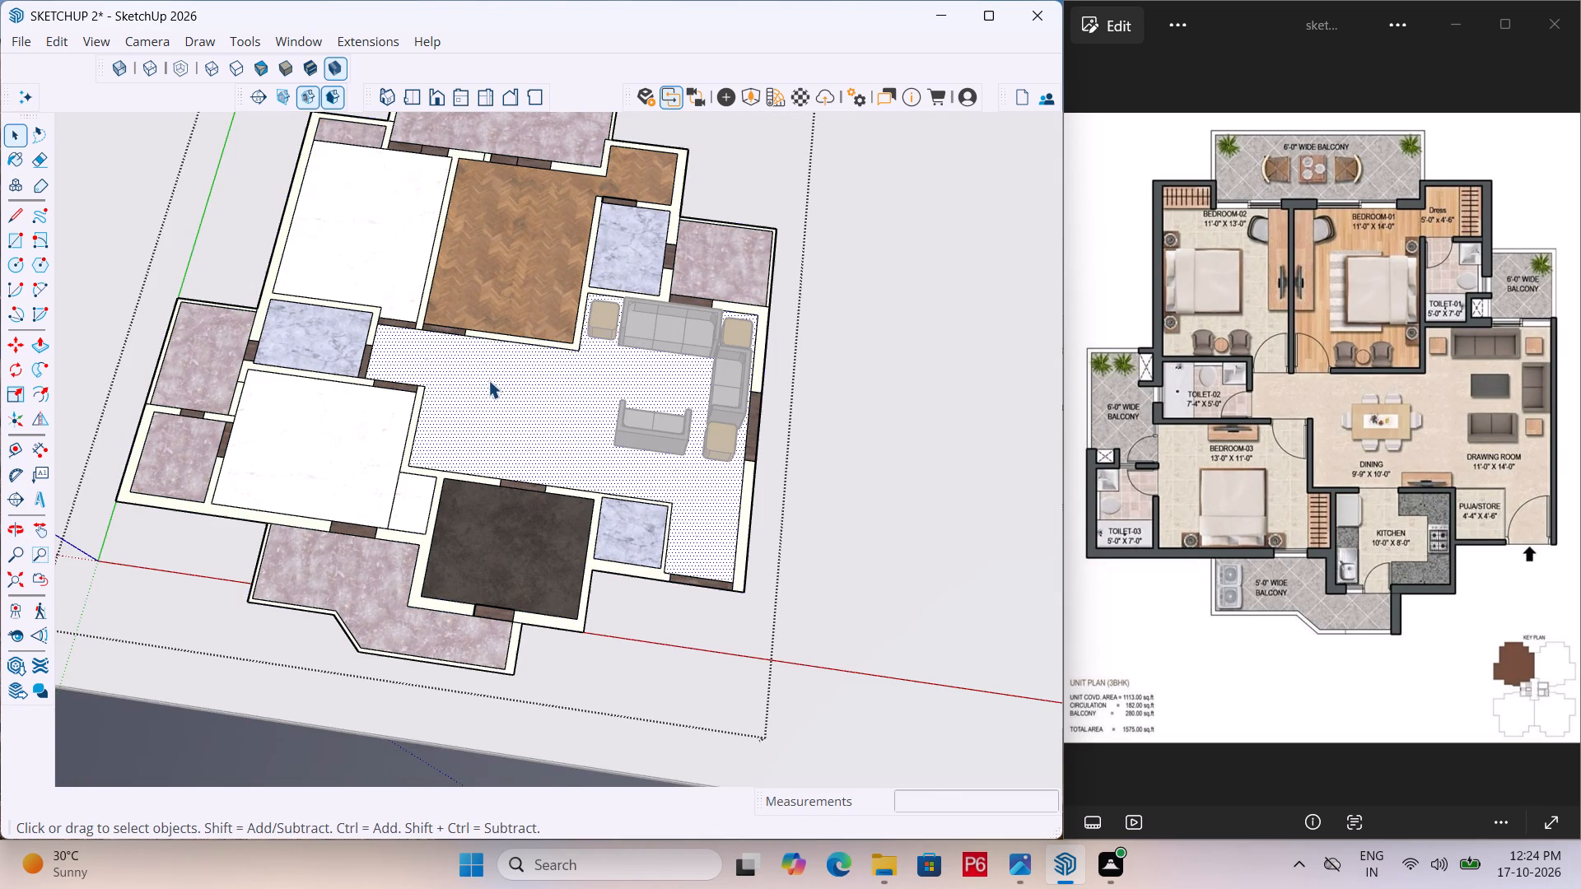
pyautogui.click(486, 370)
pyautogui.moveTo(458, 478); pyautogui.dragTo(500, 67, button='middle')
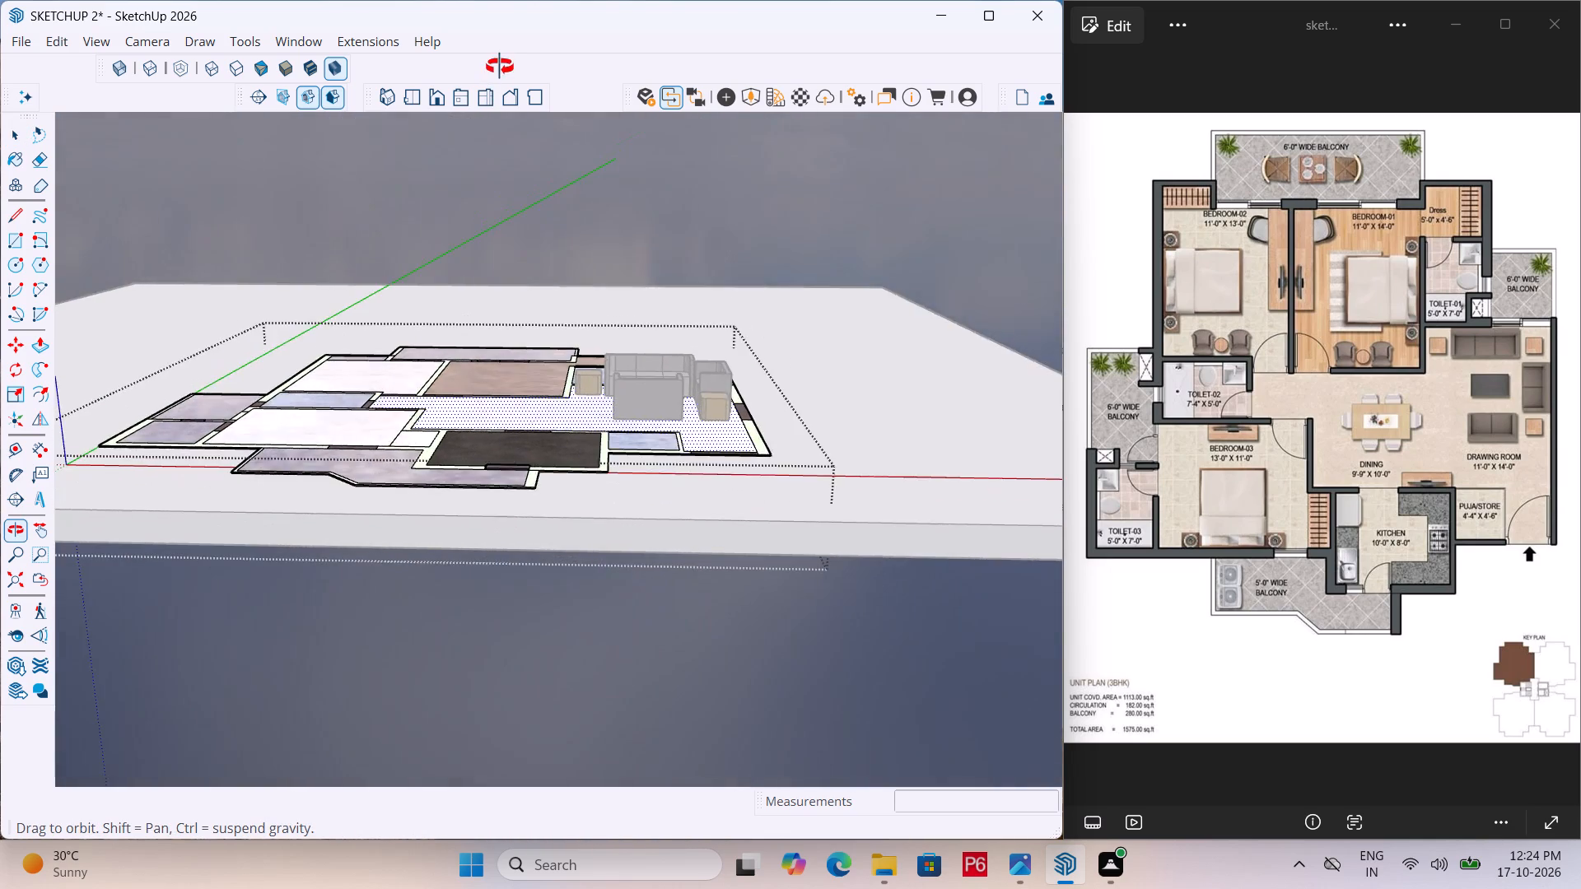
pyautogui.moveTo(500, 67); pyautogui.dragTo(421, 464, button='middle')
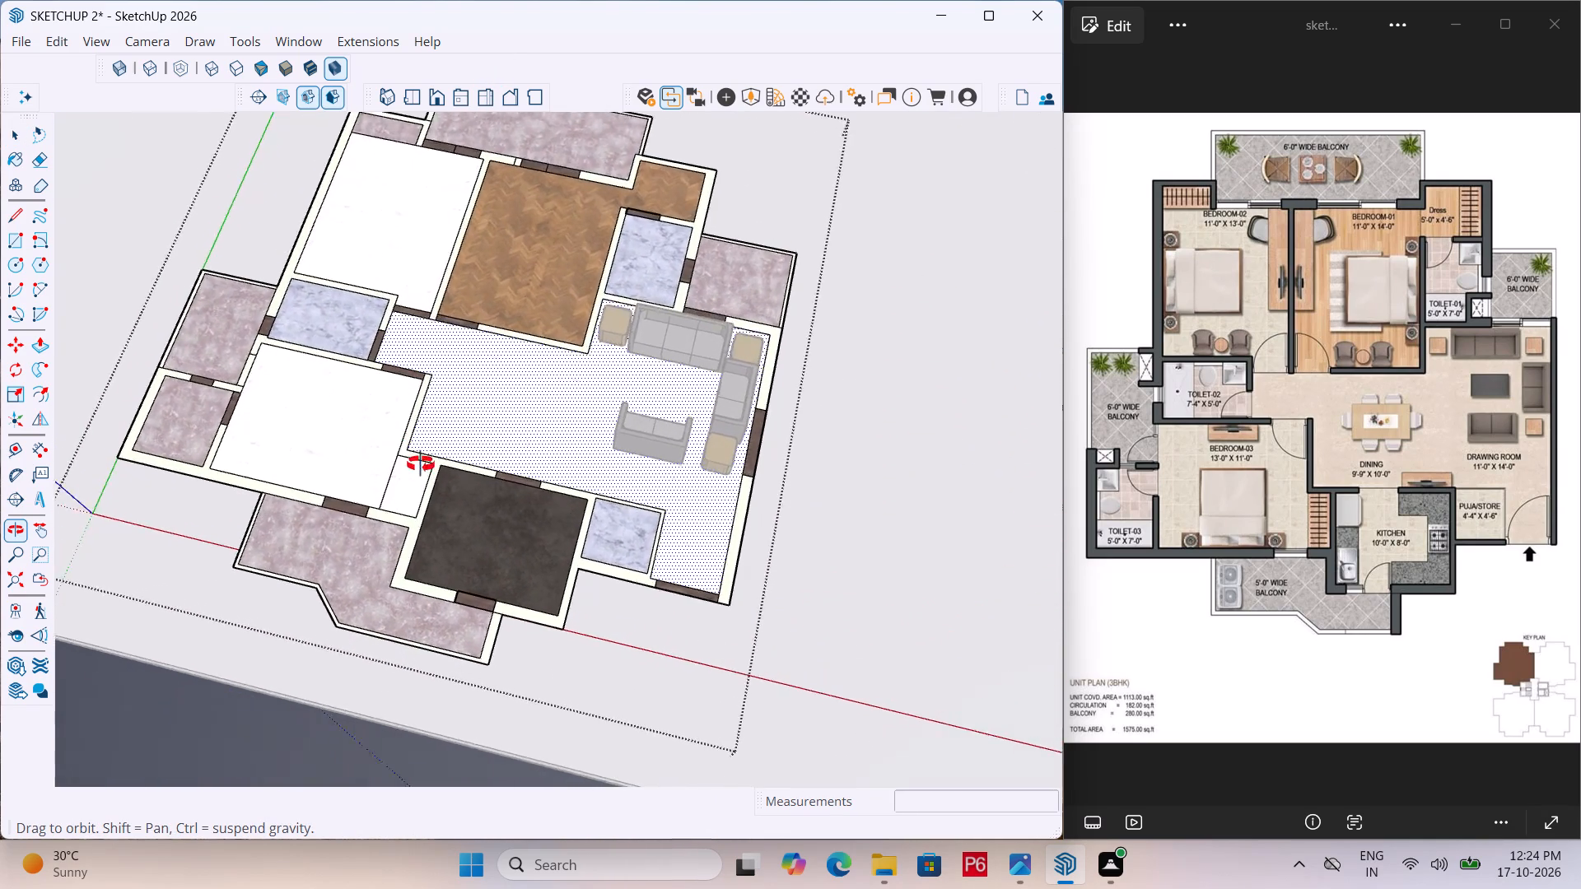
pyautogui.moveTo(421, 464); pyautogui.dragTo(568, 288, button='middle')
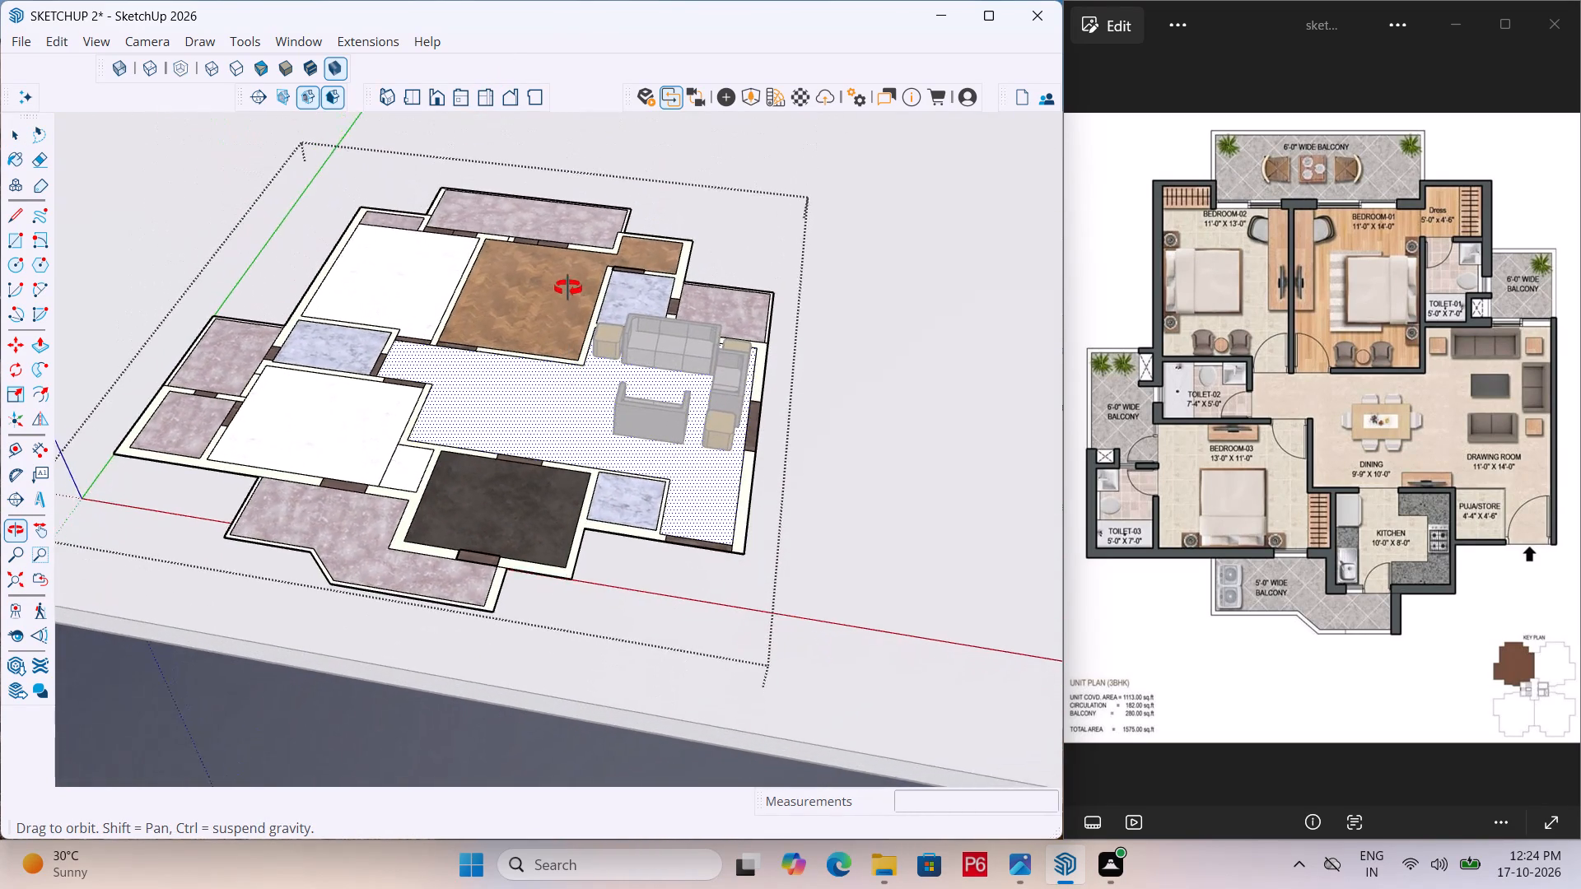
pyautogui.moveTo(568, 288); pyautogui.dragTo(566, 361, button='middle')
pyautogui.scroll(-6, 506, 275)
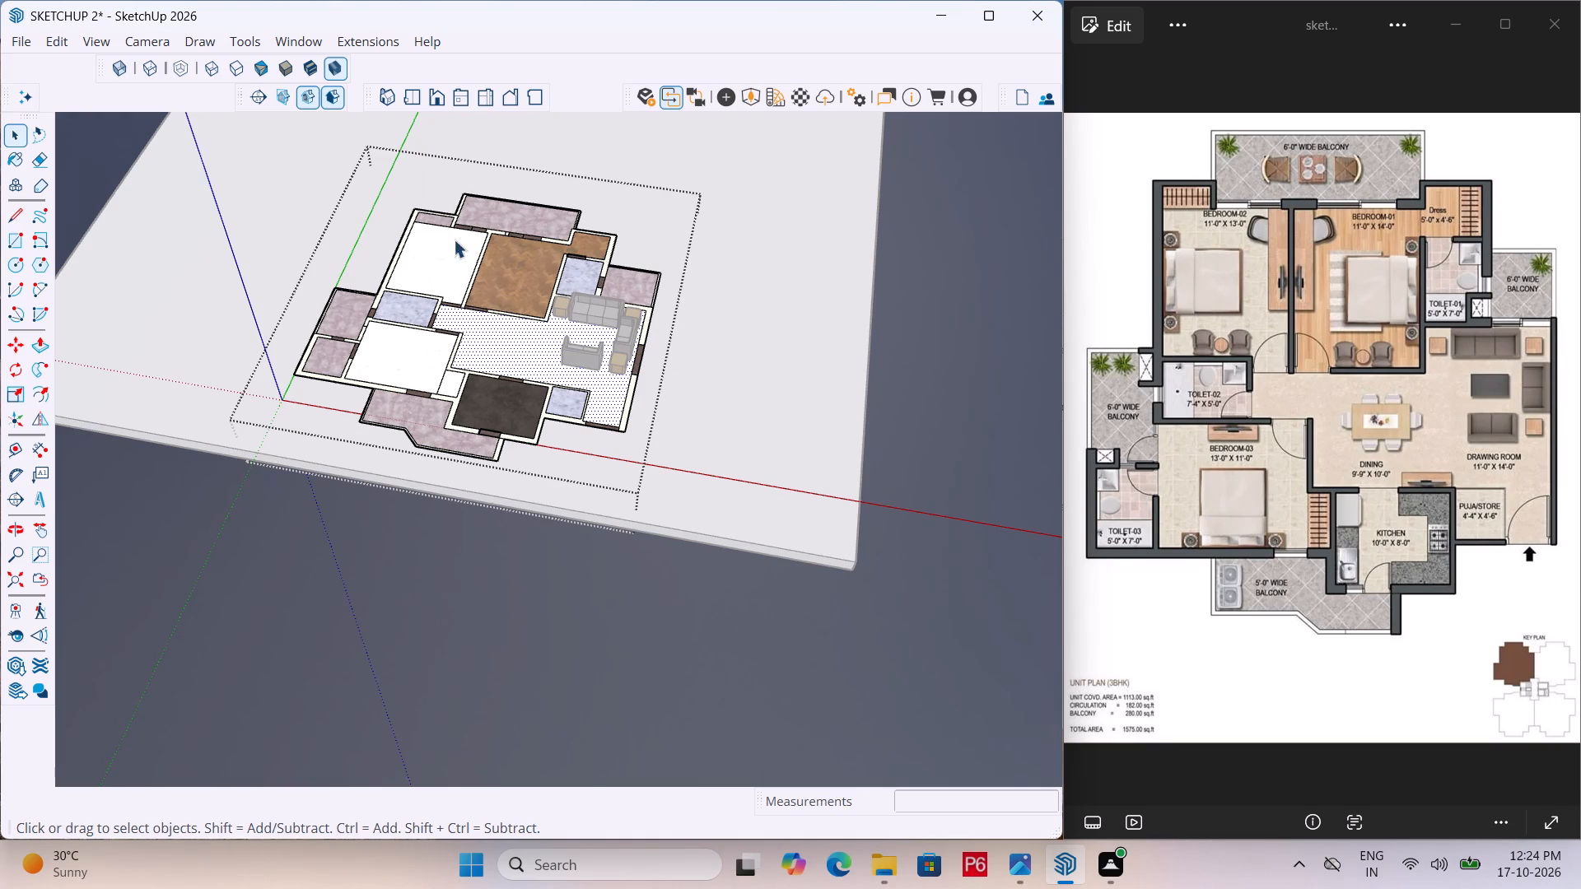
pyautogui.press('b')
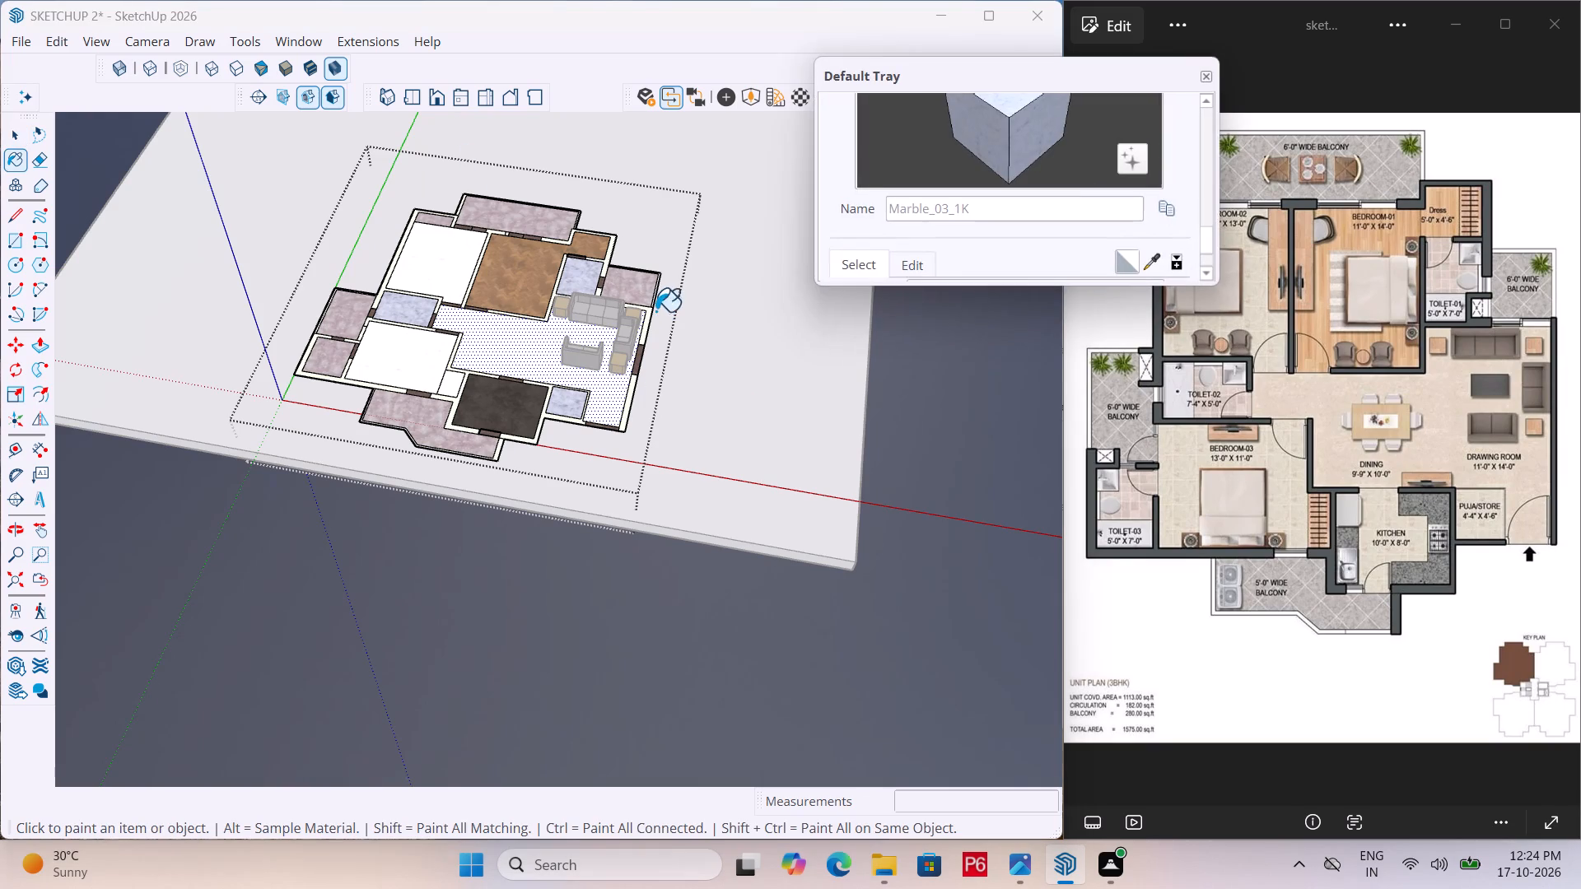
pyautogui.scroll(-2, 1065, 197)
pyautogui.click(1020, 224)
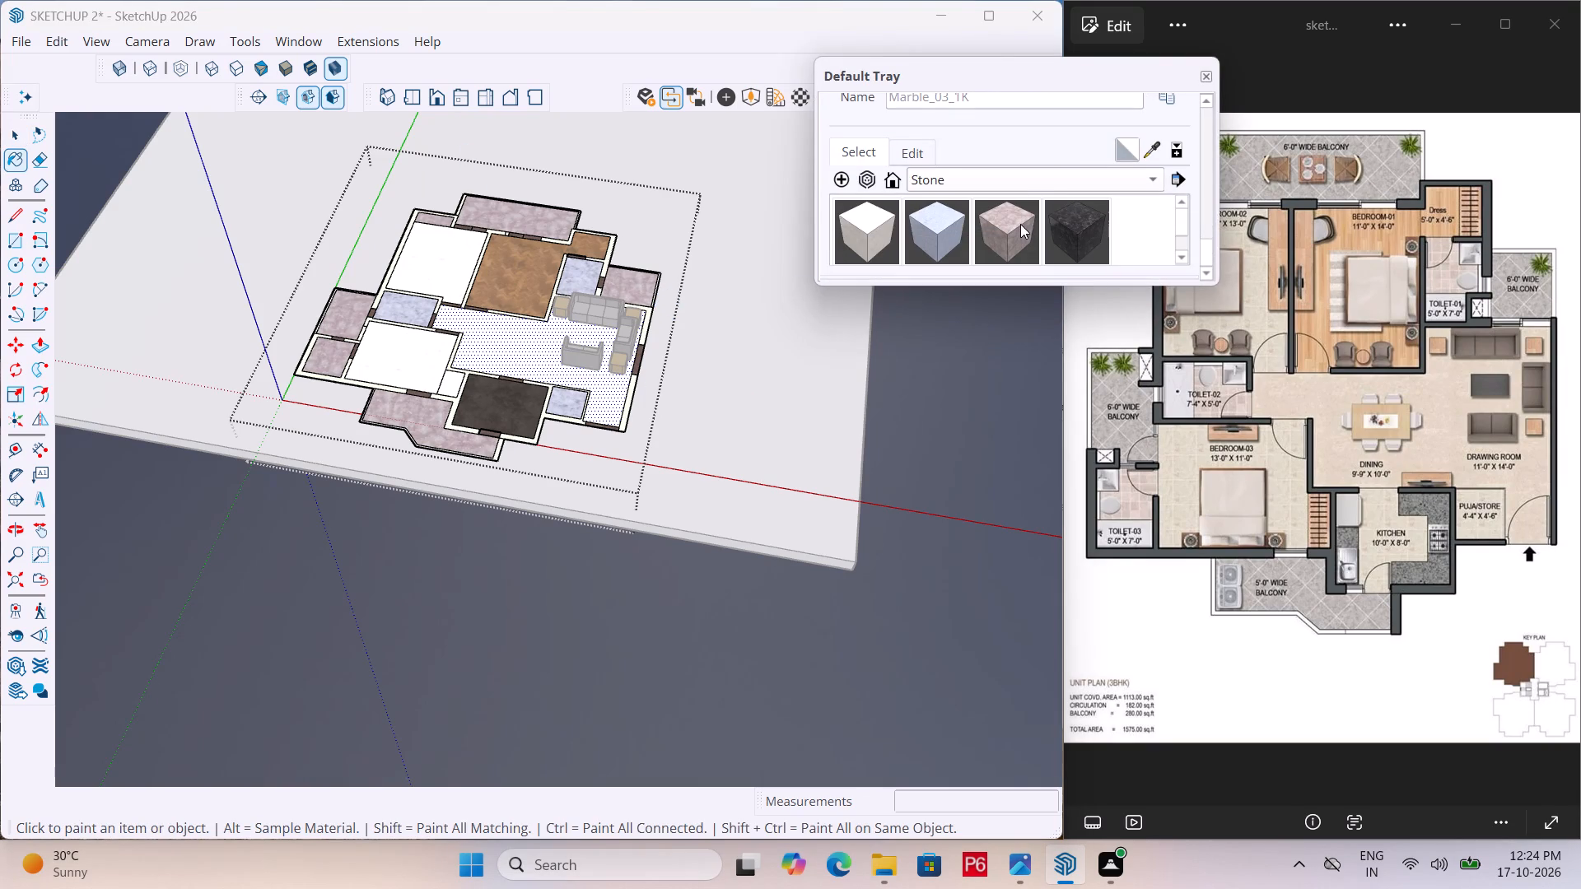
pyautogui.click(475, 344)
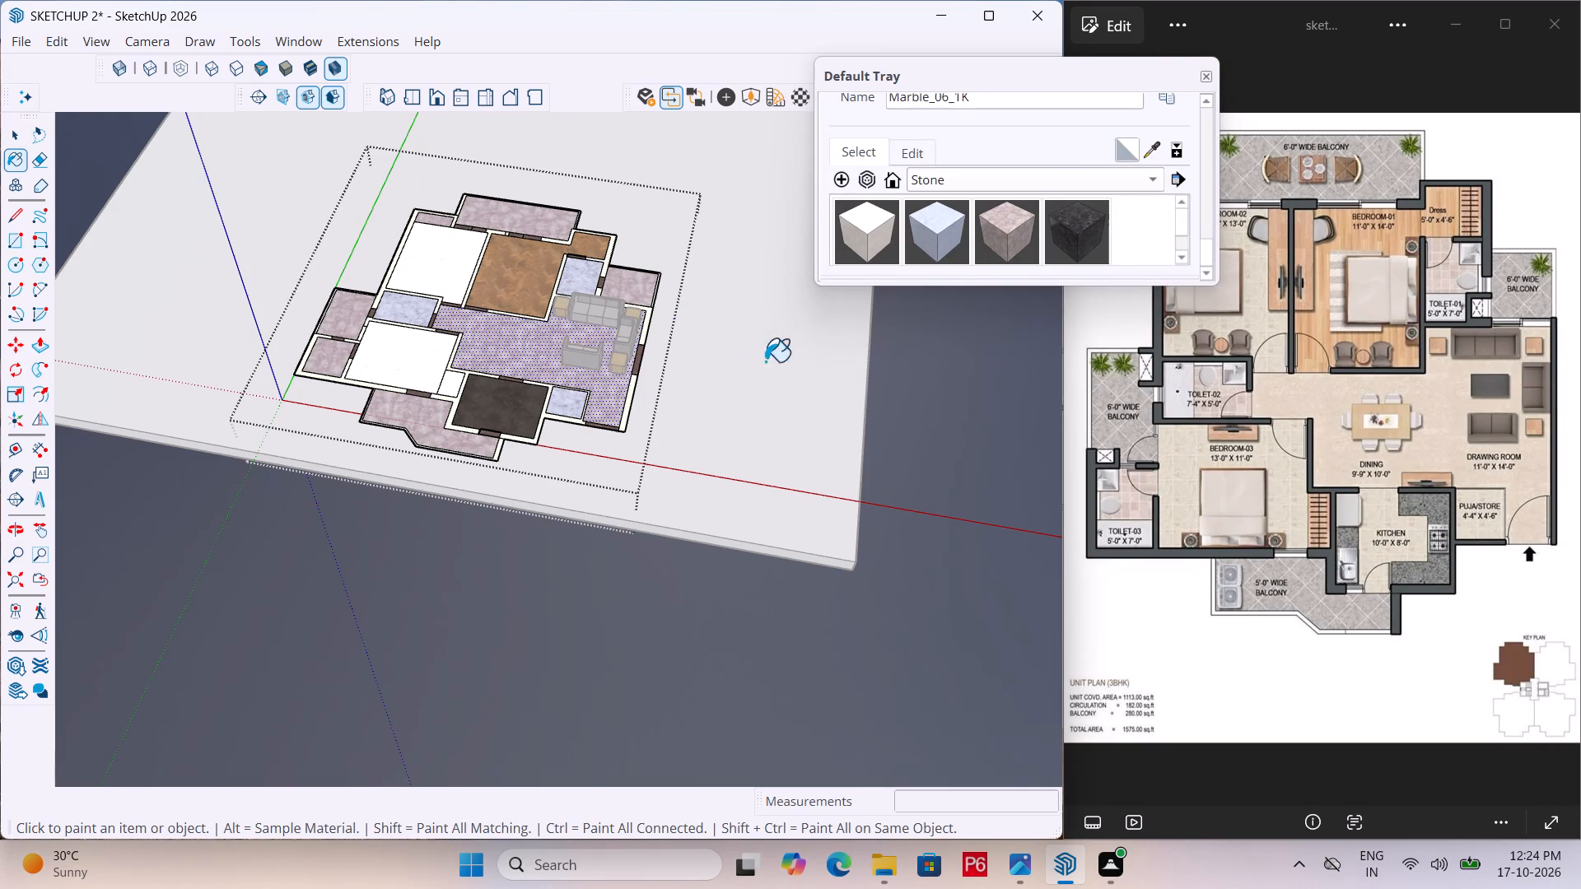
# Paint the living and dining, Bedroom-02 and Bedroom-03 floors with the Marble_03_1K stone material and save the model.
pyautogui.click(949, 226)
pyautogui.click(534, 336)
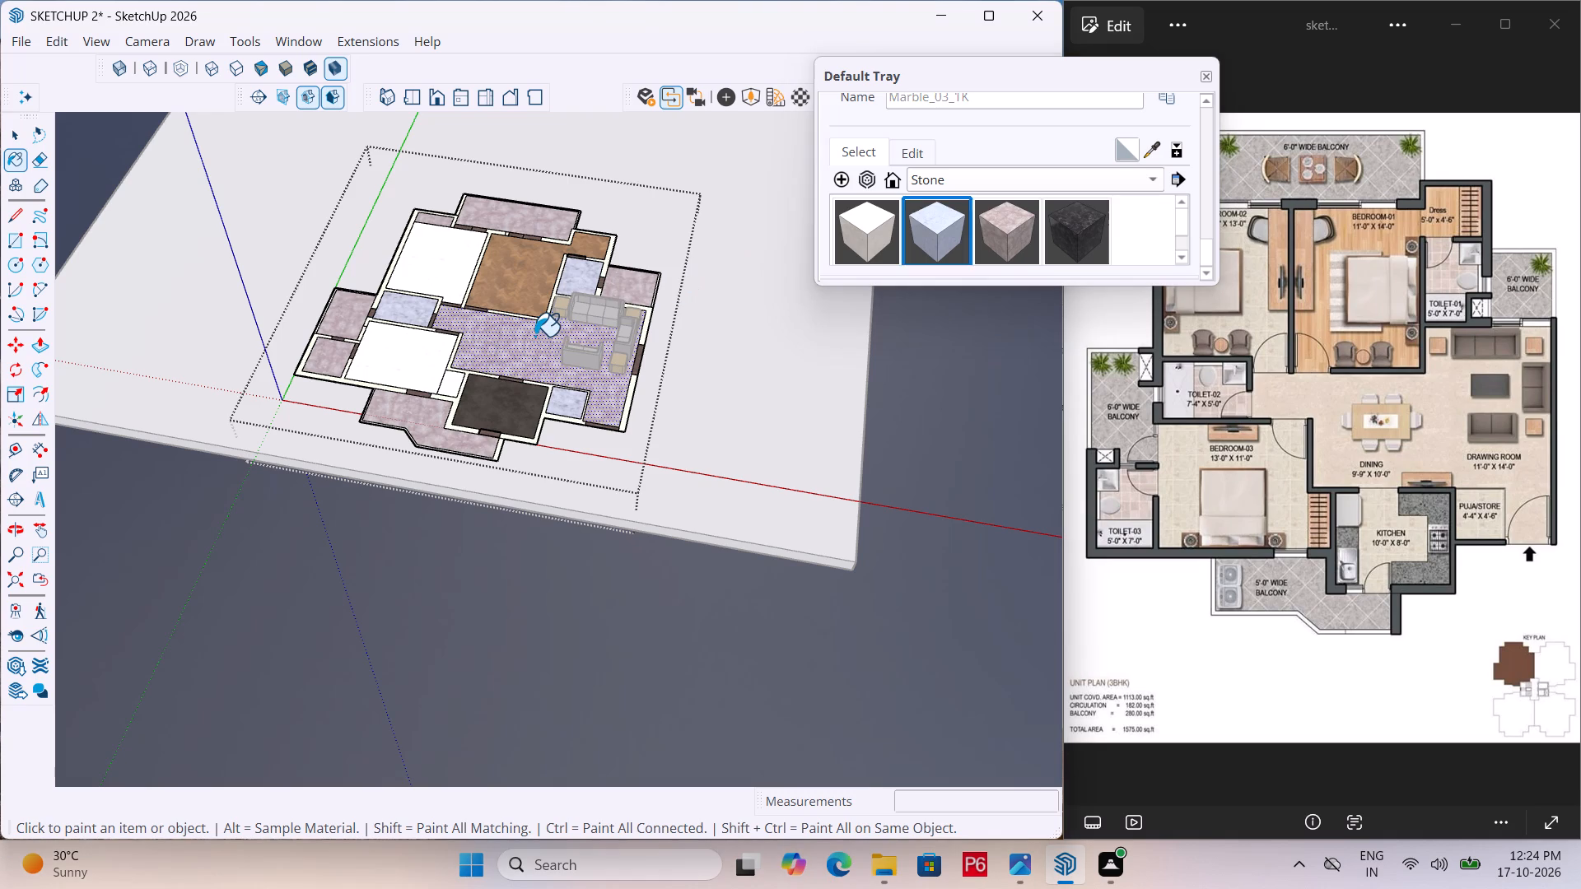
pyautogui.click(441, 260)
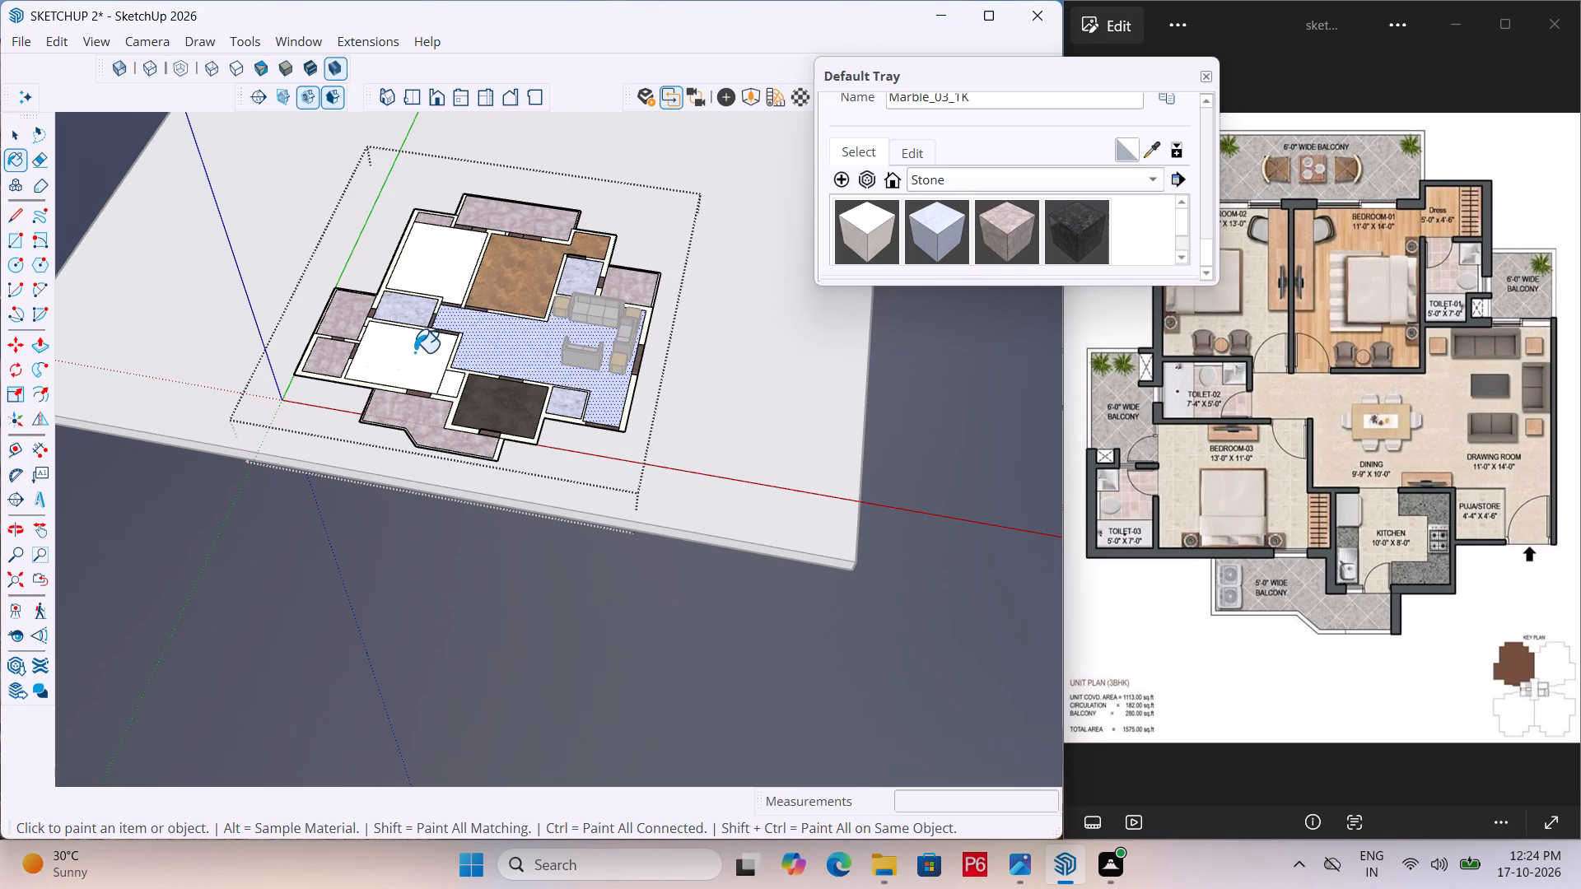
pyautogui.click(414, 352)
pyautogui.hotkey('ctrl', 's')
pyautogui.hotkey('ctrl', 's')
pyautogui.scroll(-2, 500, 365)
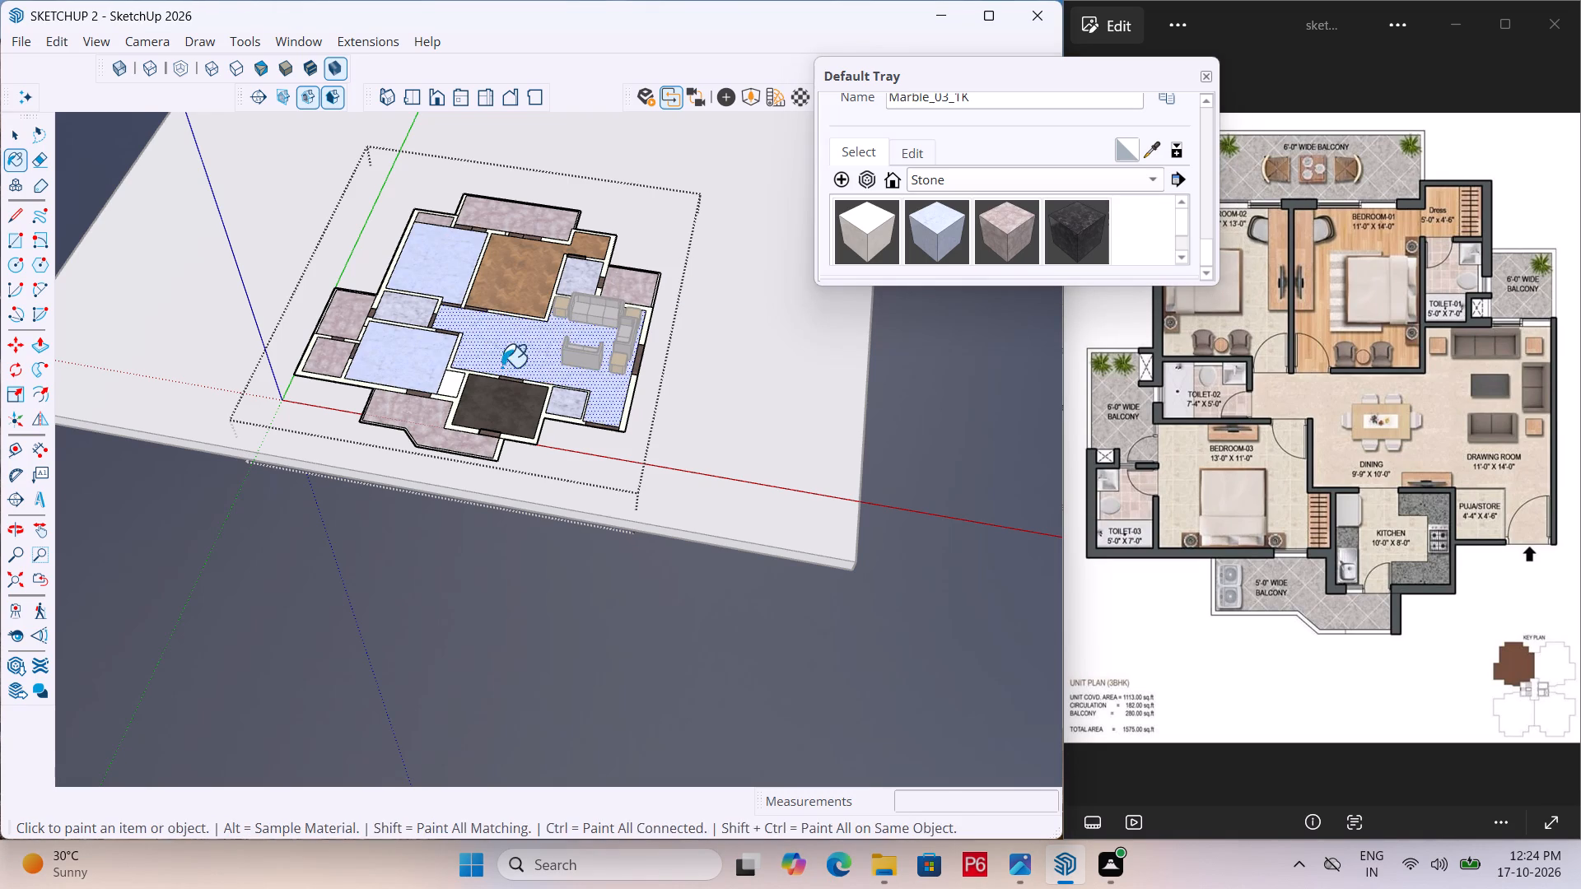
pyautogui.press('space')
pyautogui.click(429, 490)
pyautogui.scroll(5, 453, 321)
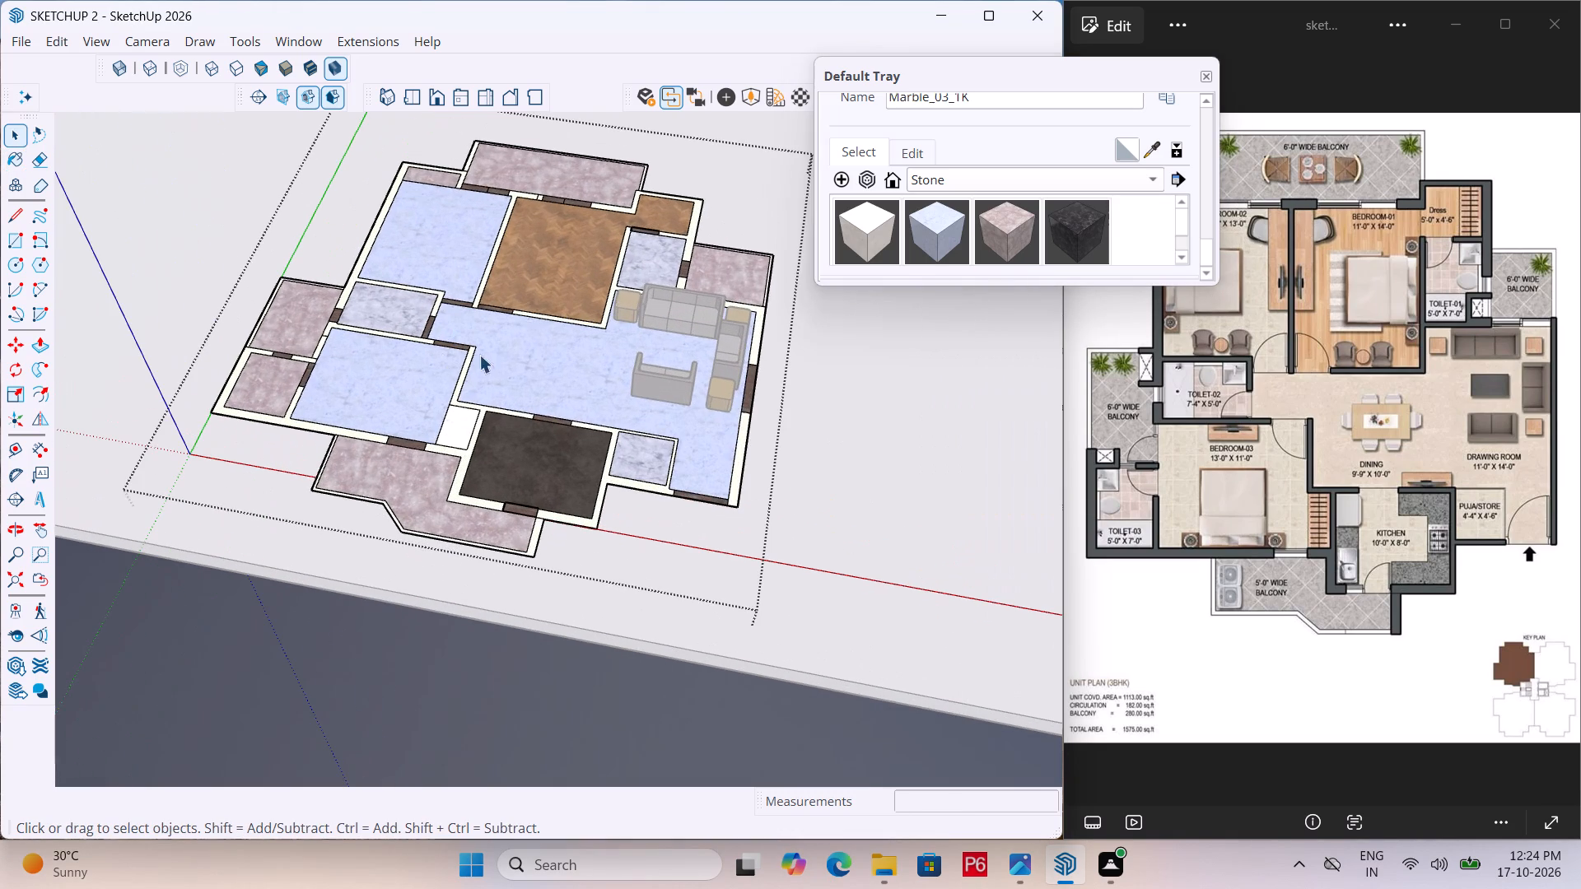
pyautogui.press('space')
pyautogui.scroll(-5, 467, 272)
pyautogui.doubleClick(403, 478)
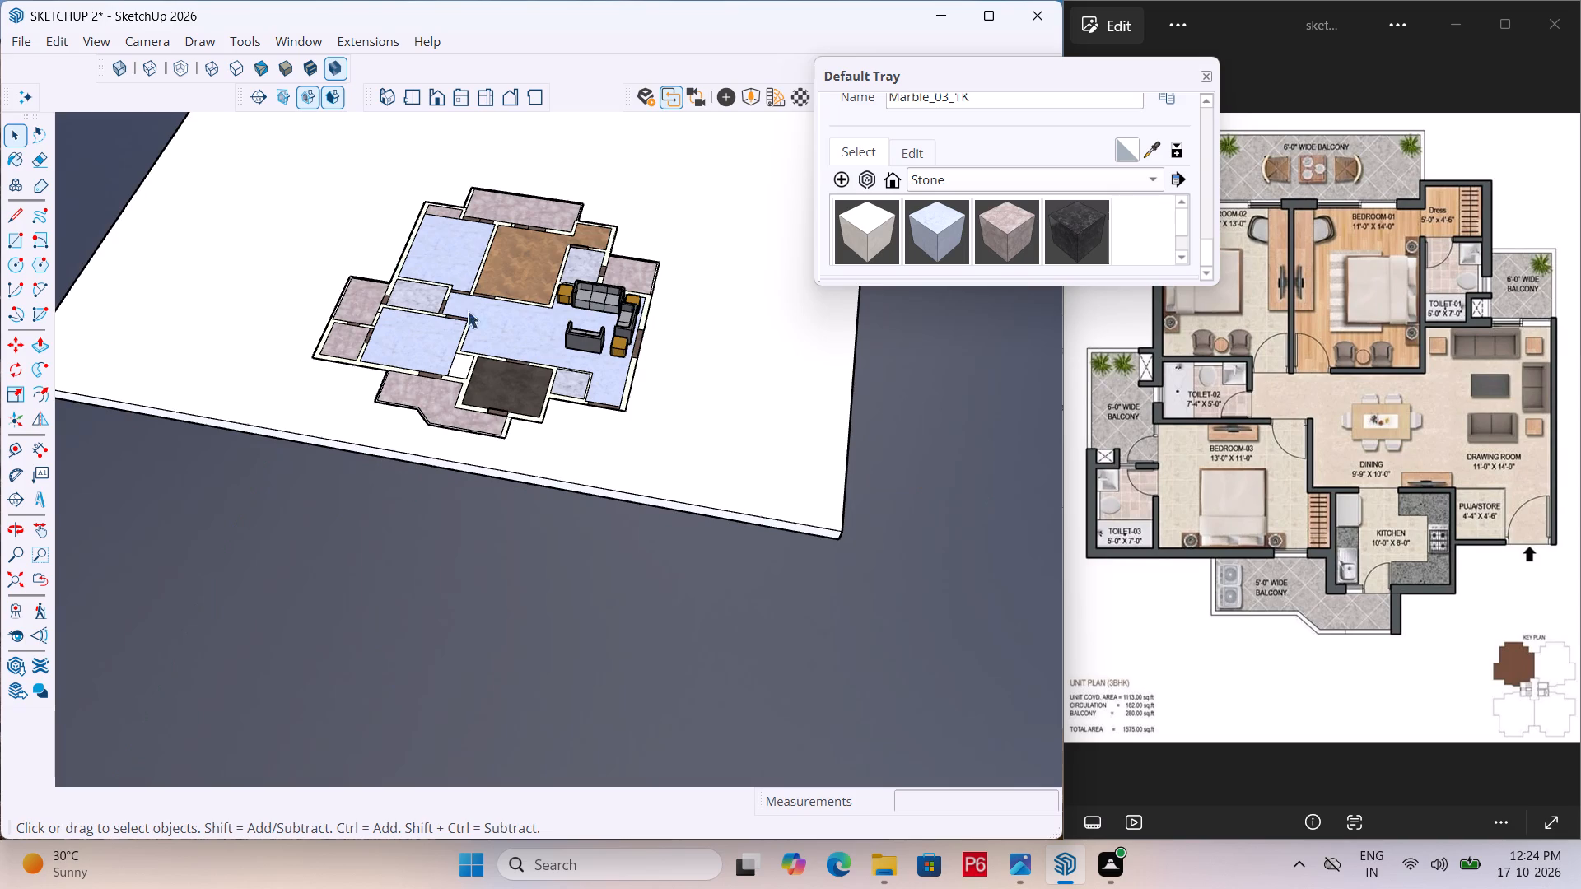
# Reopen the floor plan group and paint the unpainted floor strip between Bedroom-03 and the kitchen with Marble_03_1K.
pyautogui.moveTo(484, 240); pyautogui.dragTo(587, 411, button='middle')
pyautogui.click(413, 94)
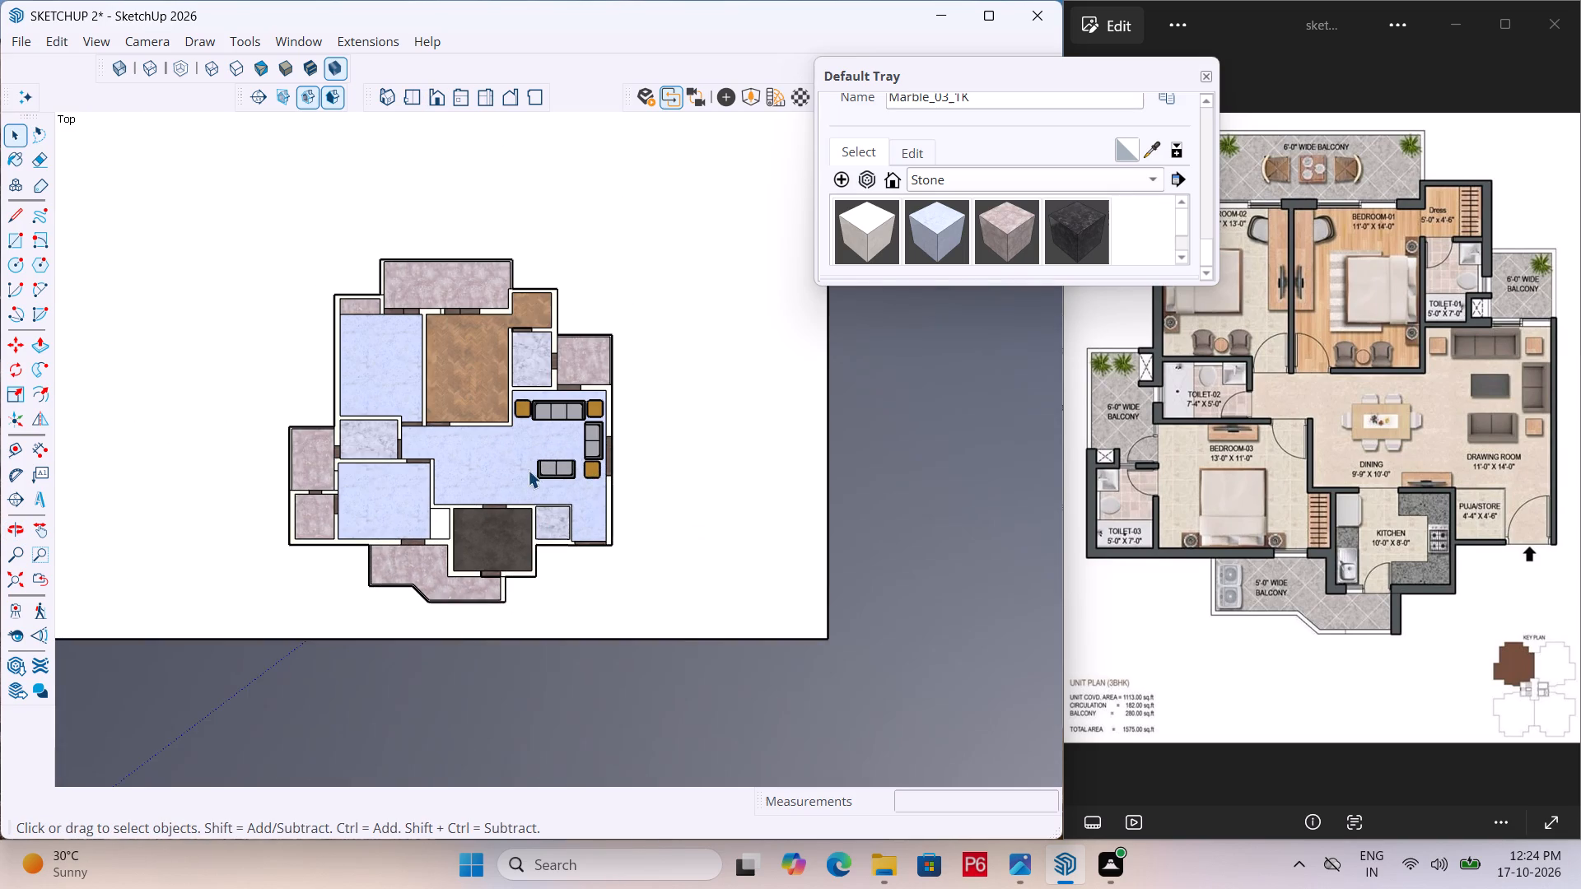
pyautogui.scroll(6, 435, 481)
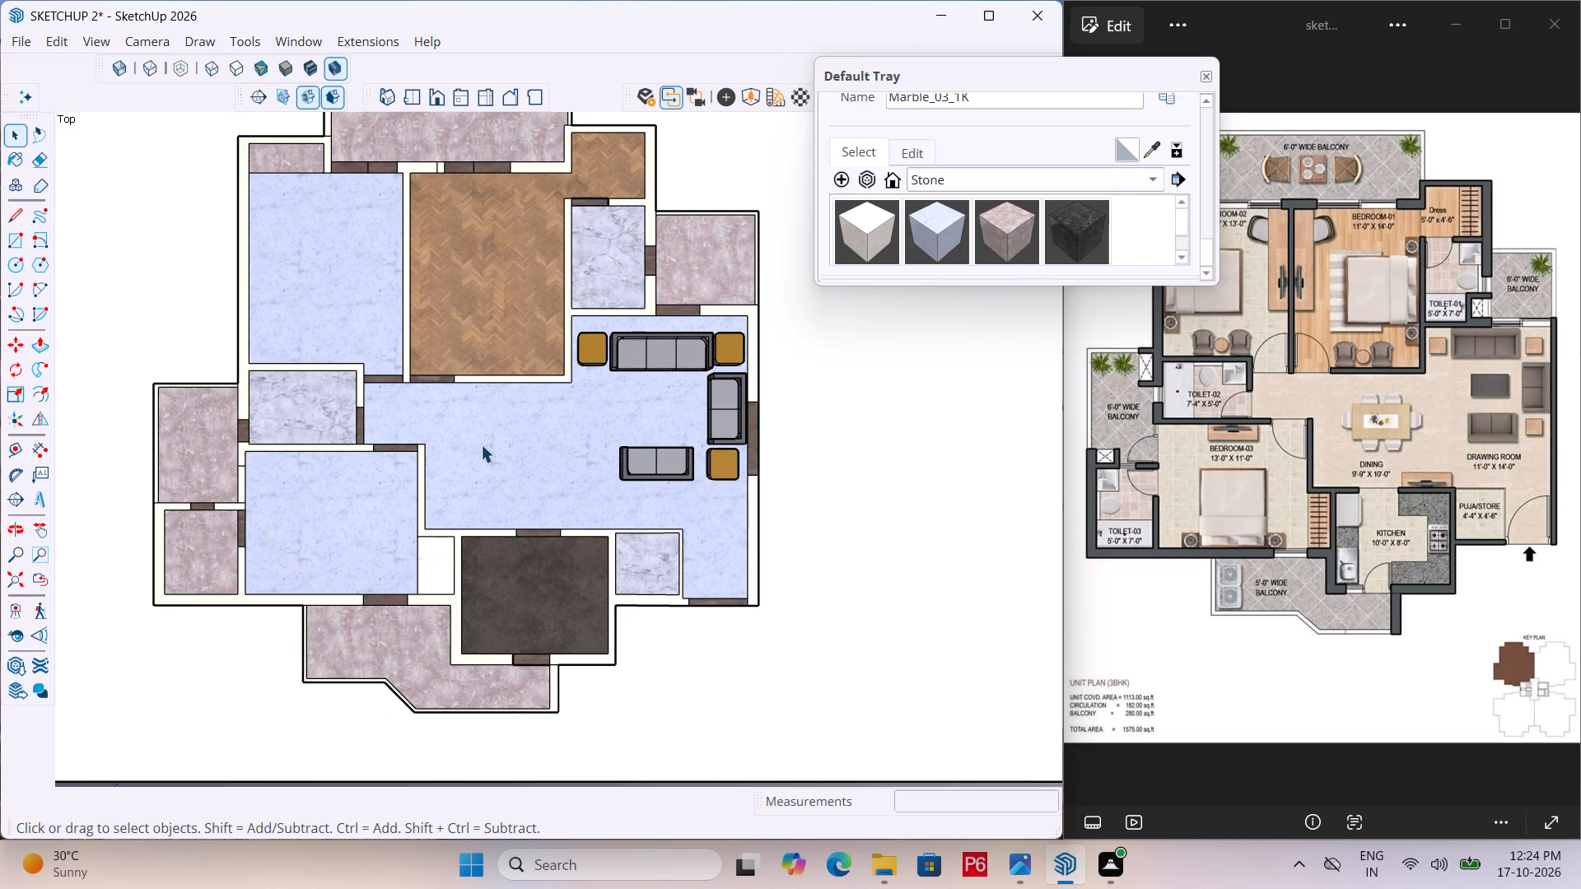
pyautogui.click(929, 226)
pyautogui.scroll(5, 374, 608)
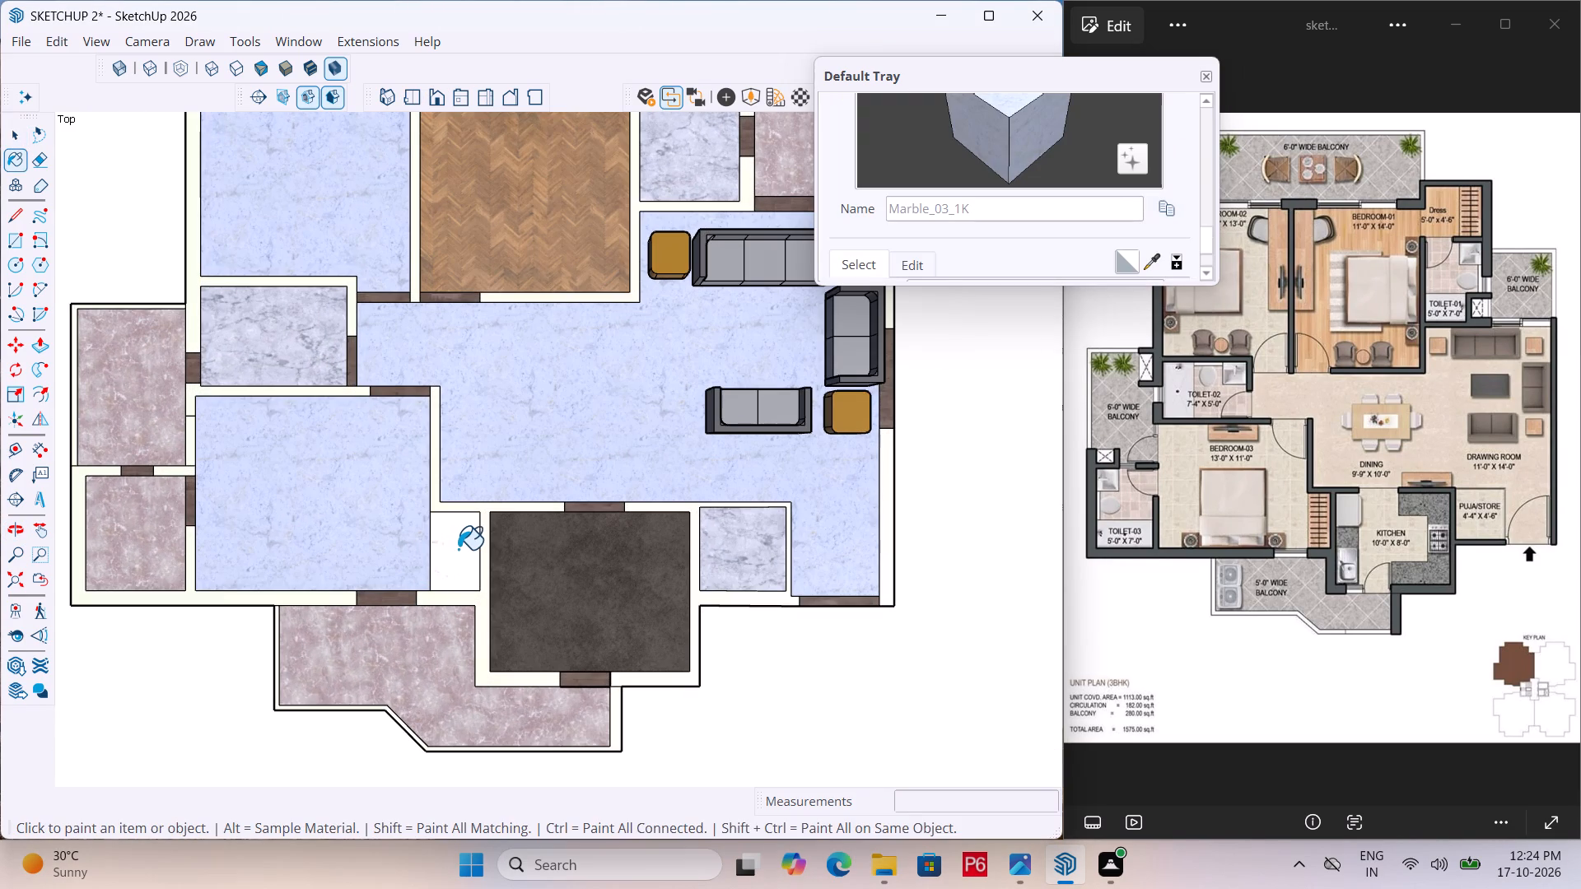
pyautogui.press('space')
pyautogui.doubleClick(458, 549)
pyautogui.click(456, 541)
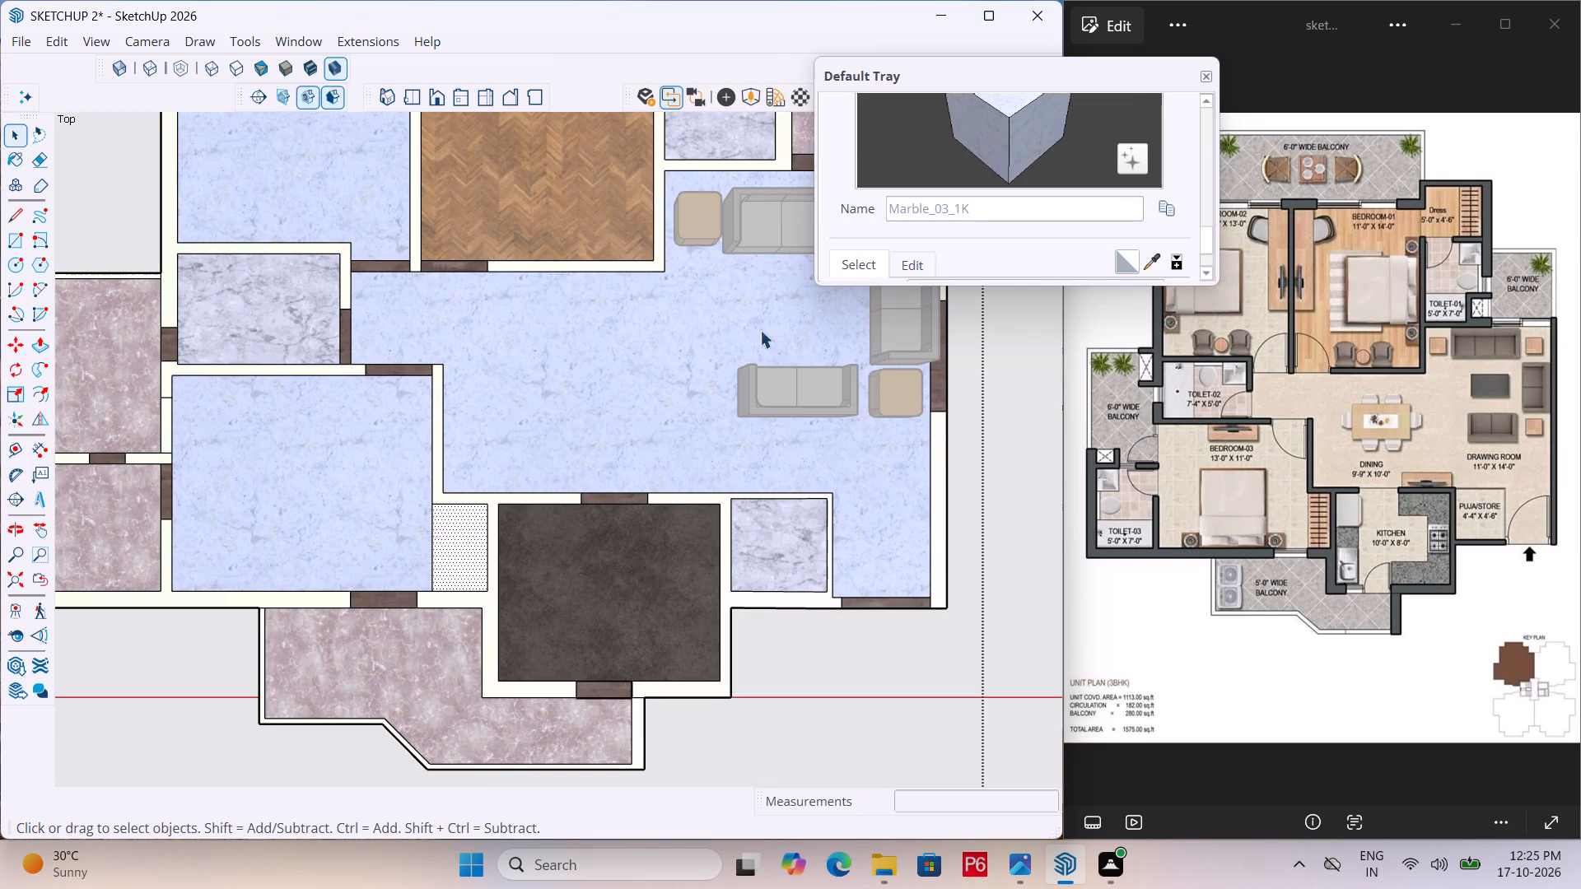
pyautogui.scroll(-1, 1047, 225)
pyautogui.scroll(-1, 950, 263)
pyautogui.click(950, 263)
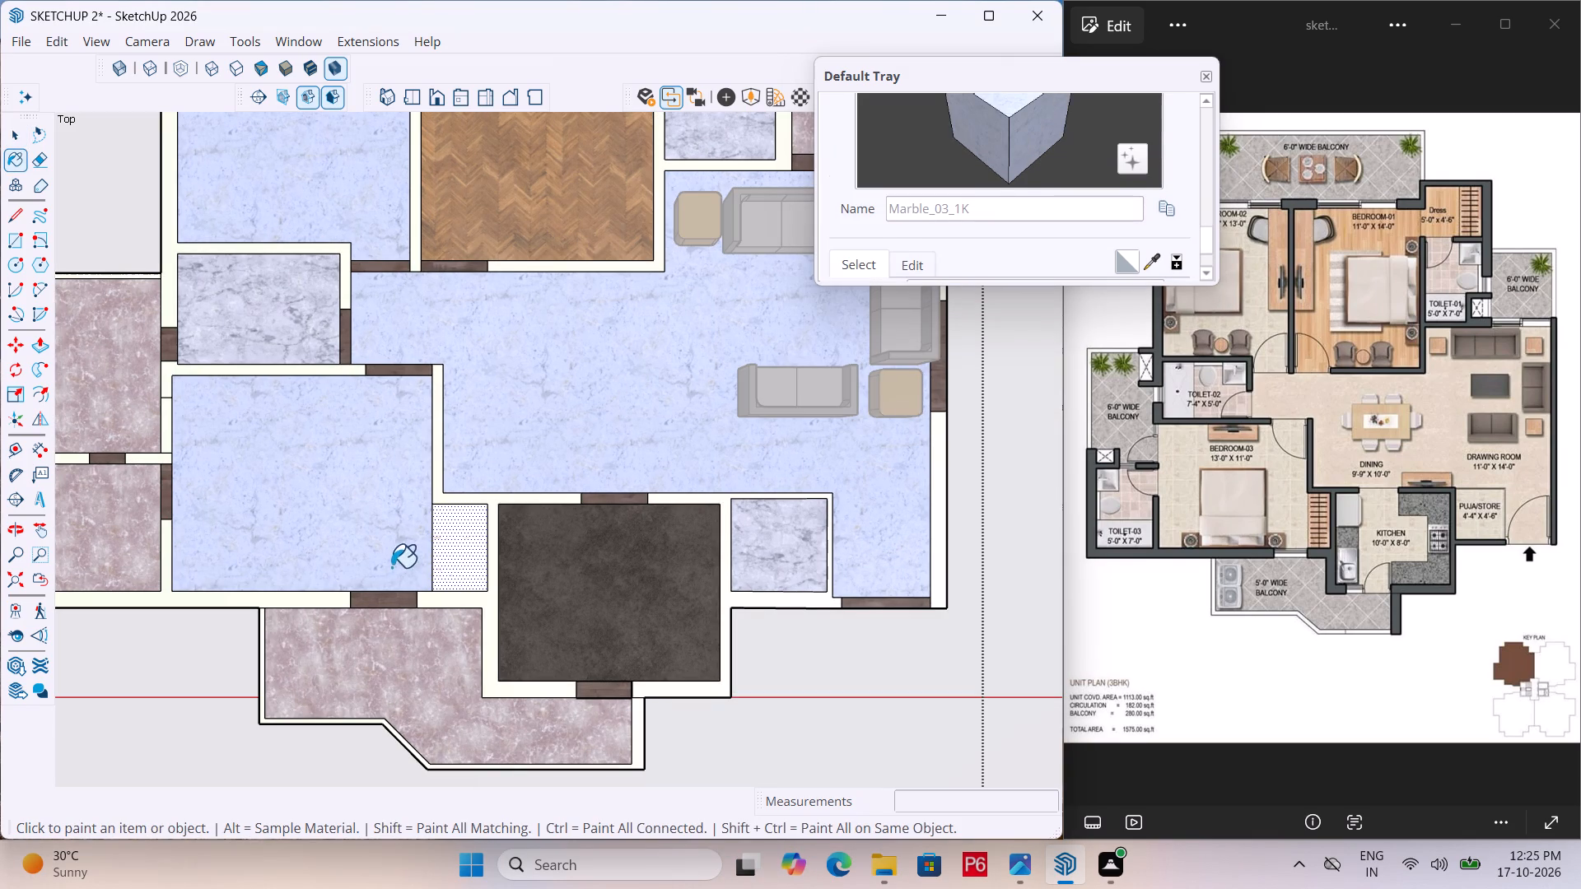
pyautogui.click(450, 542)
pyautogui.scroll(-6, 435, 537)
pyautogui.press('space')
pyautogui.scroll(-5, 452, 538)
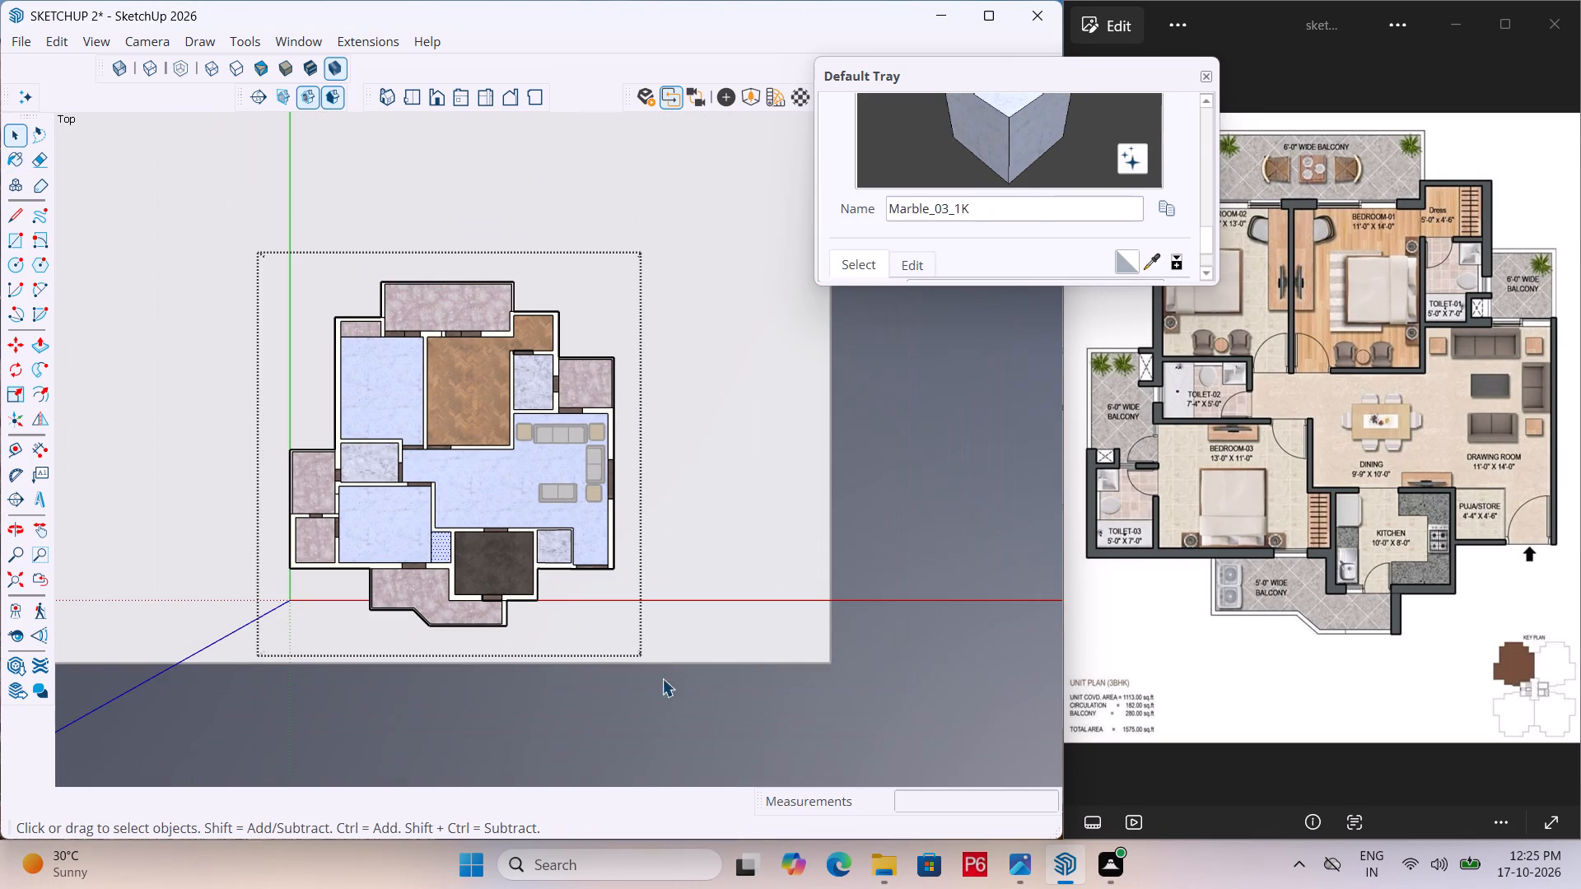
pyautogui.click(709, 689)
# Examine the applied floor materials up close around the kitchen and balcony, and across the whole plan from above and at an angle.
pyautogui.moveTo(578, 533); pyautogui.dragTo(377, 409, button='middle')
pyautogui.scroll(4, 392, 398)
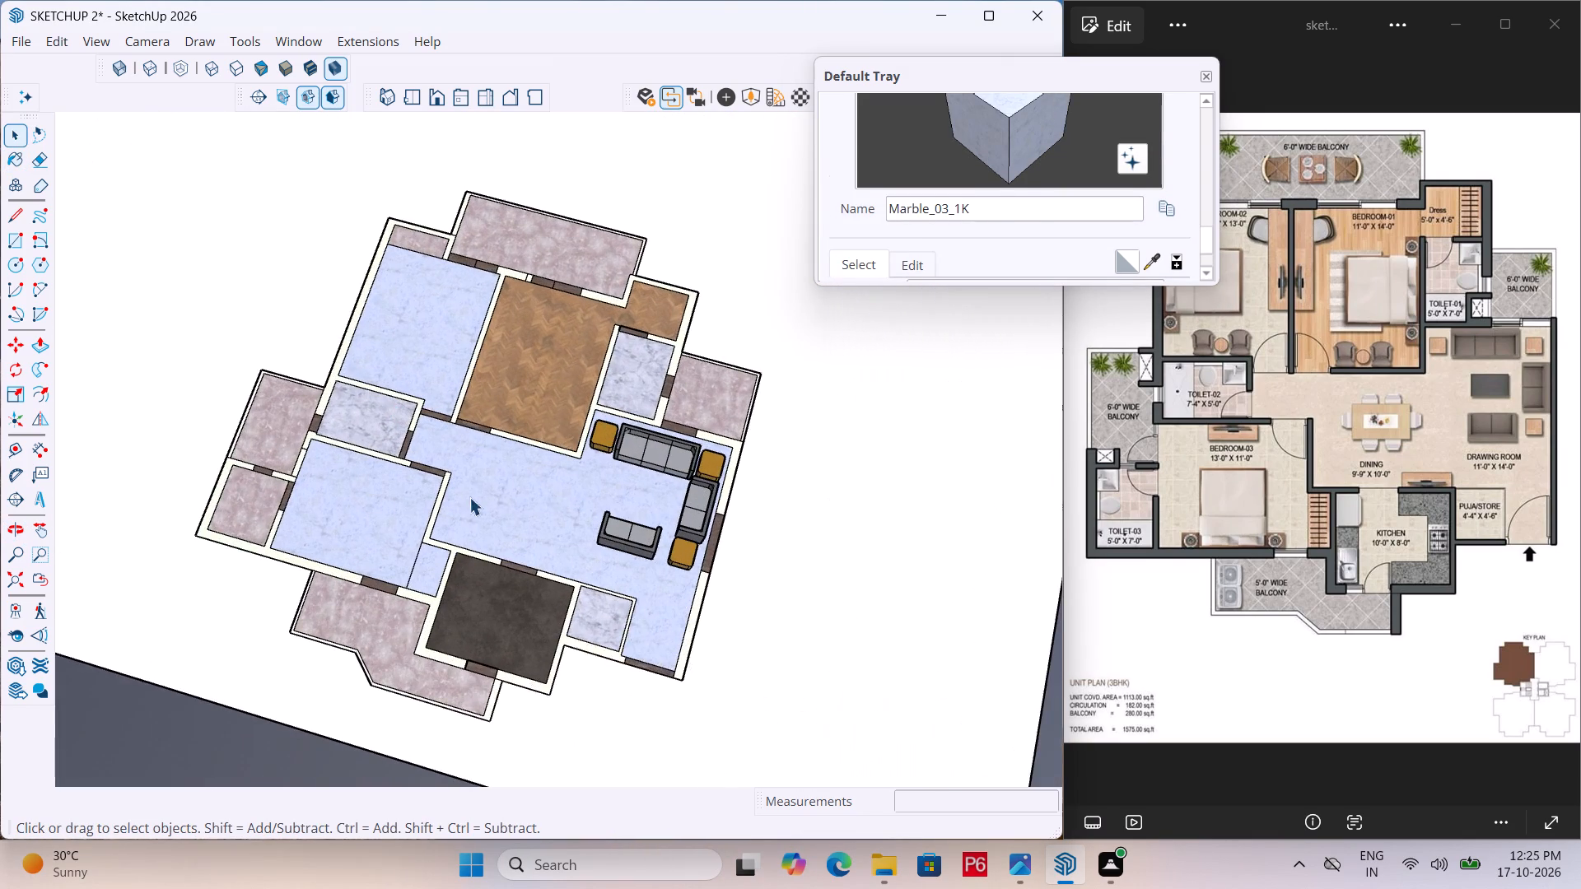
pyautogui.scroll(2, 496, 486)
pyautogui.scroll(-3, 506, 430)
pyautogui.moveTo(495, 517); pyautogui.dragTo(578, 512, button='middle')
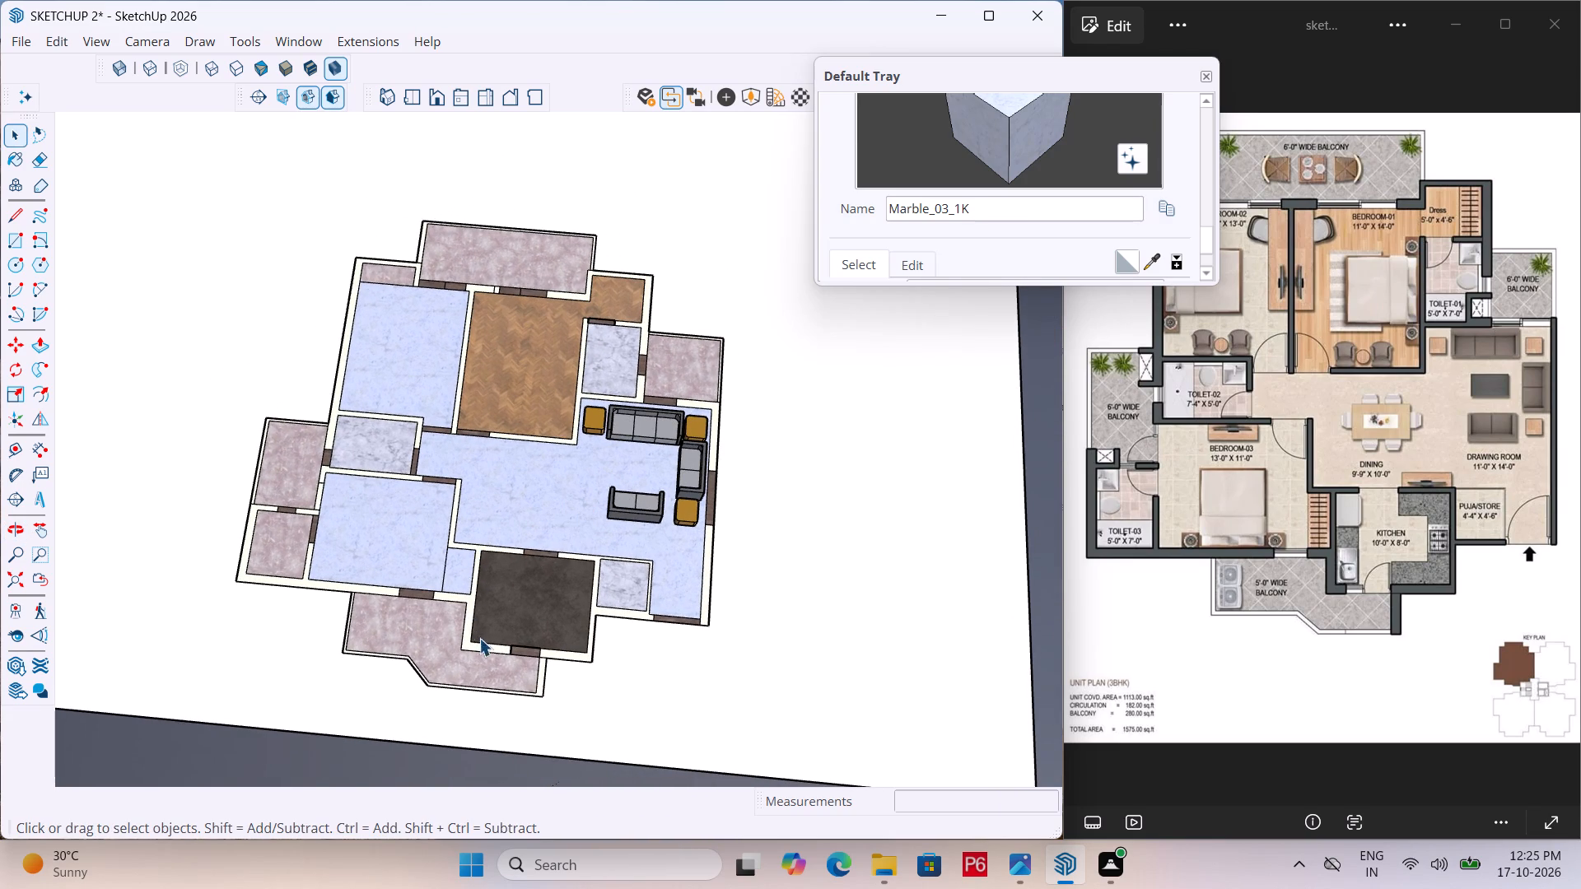
pyautogui.scroll(7, 501, 654)
pyautogui.moveTo(503, 655); pyautogui.dragTo(372, 486, button='middle')
pyautogui.scroll(1, 372, 486)
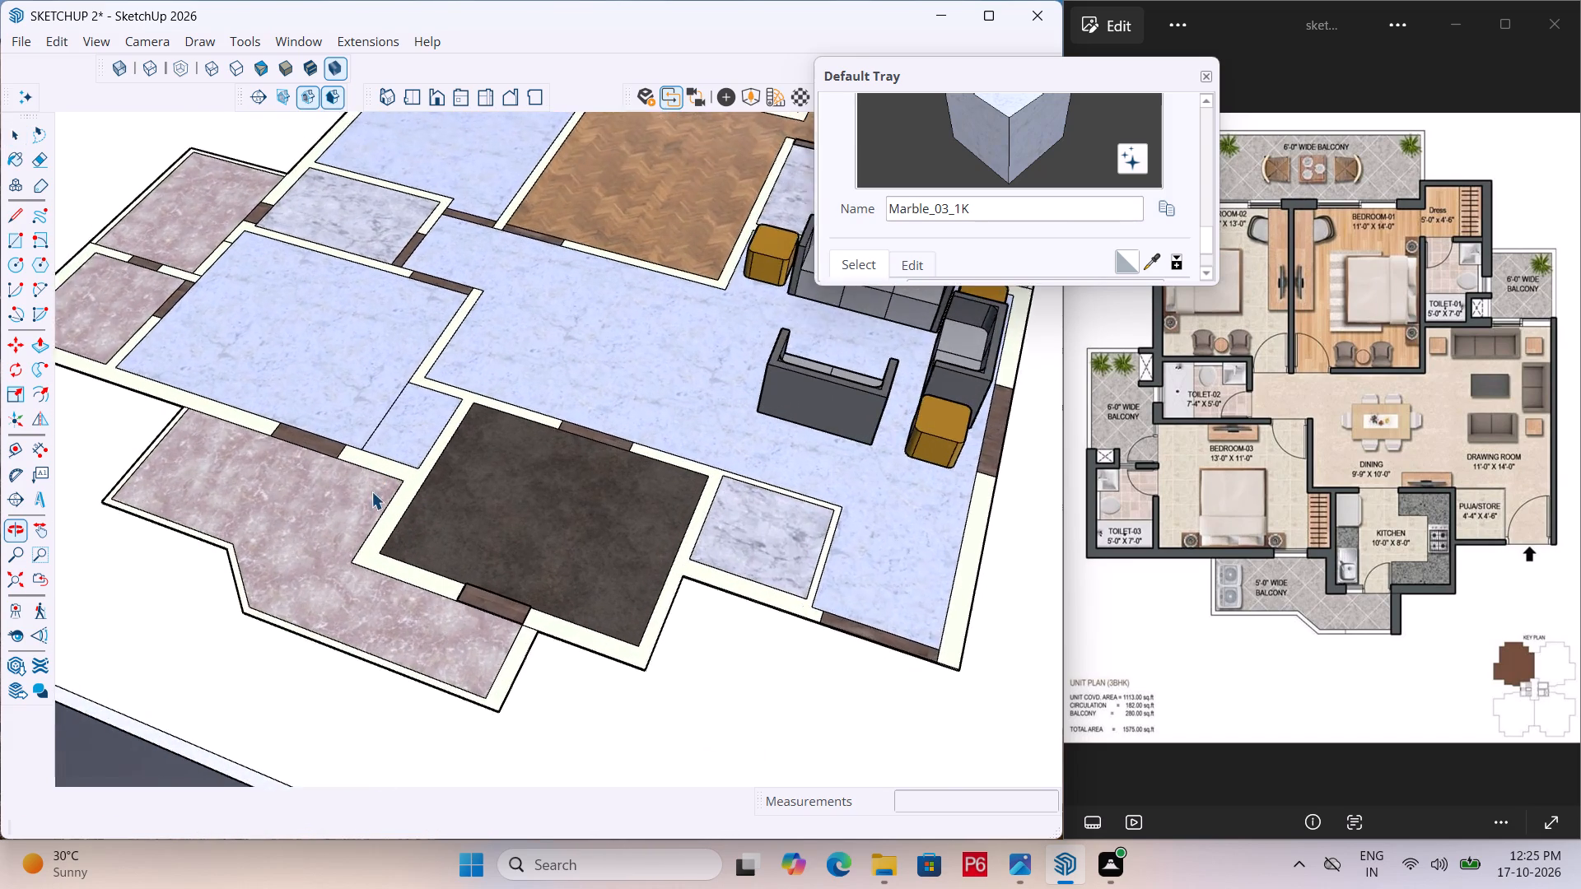
pyautogui.scroll(6, 371, 491)
pyautogui.moveTo(338, 556); pyautogui.dragTo(405, 409, button='middle')
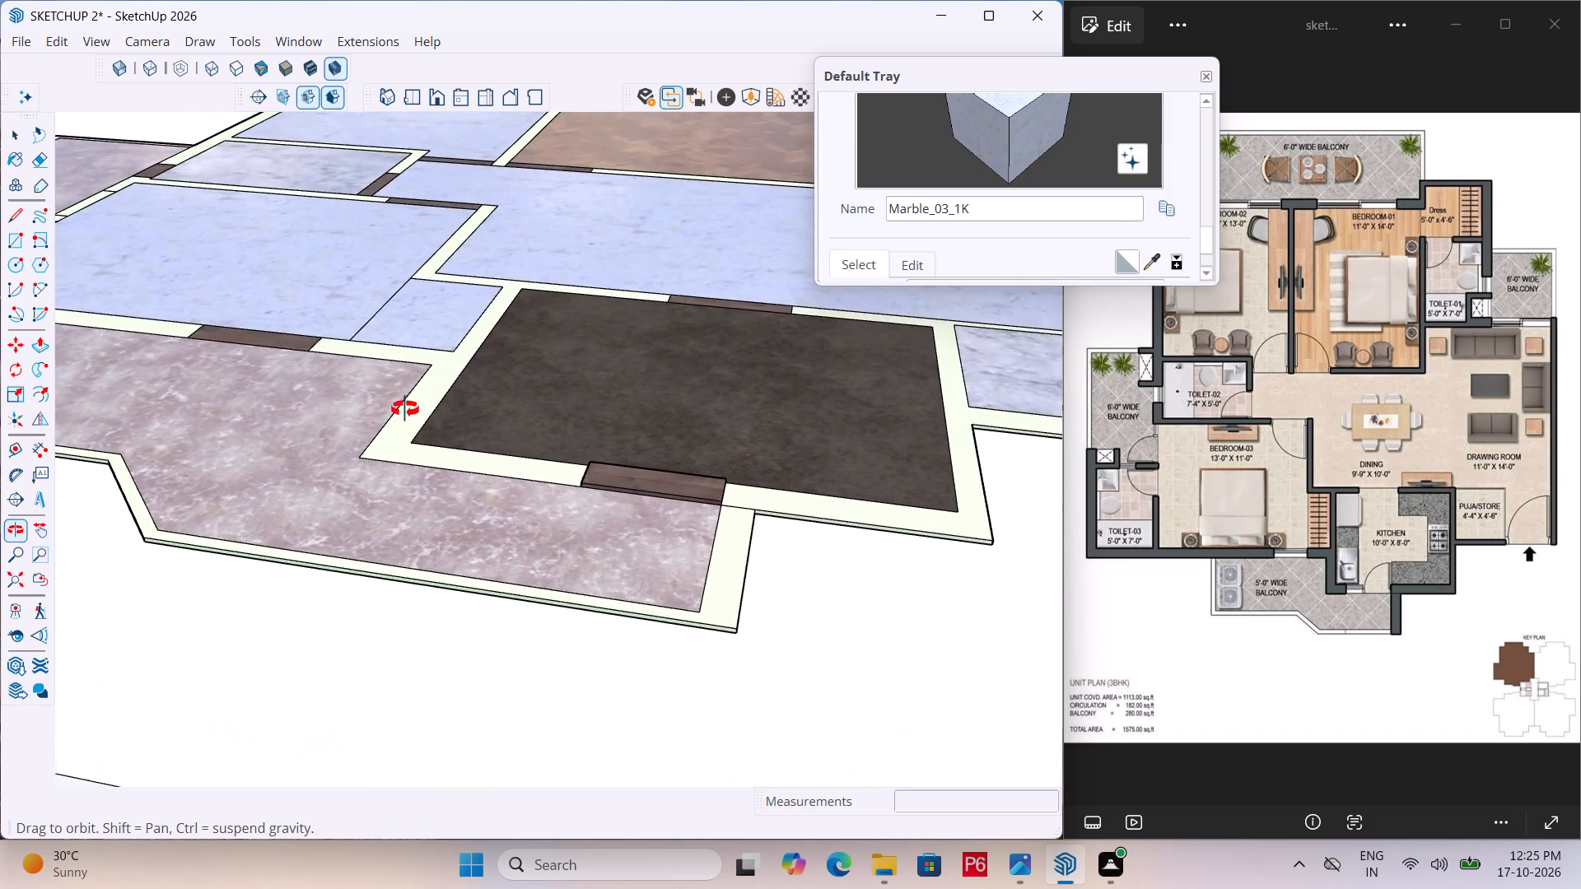
pyautogui.moveTo(405, 409); pyautogui.dragTo(405, 410, button='middle')
pyautogui.scroll(1, 405, 410)
pyautogui.scroll(-10, 403, 412)
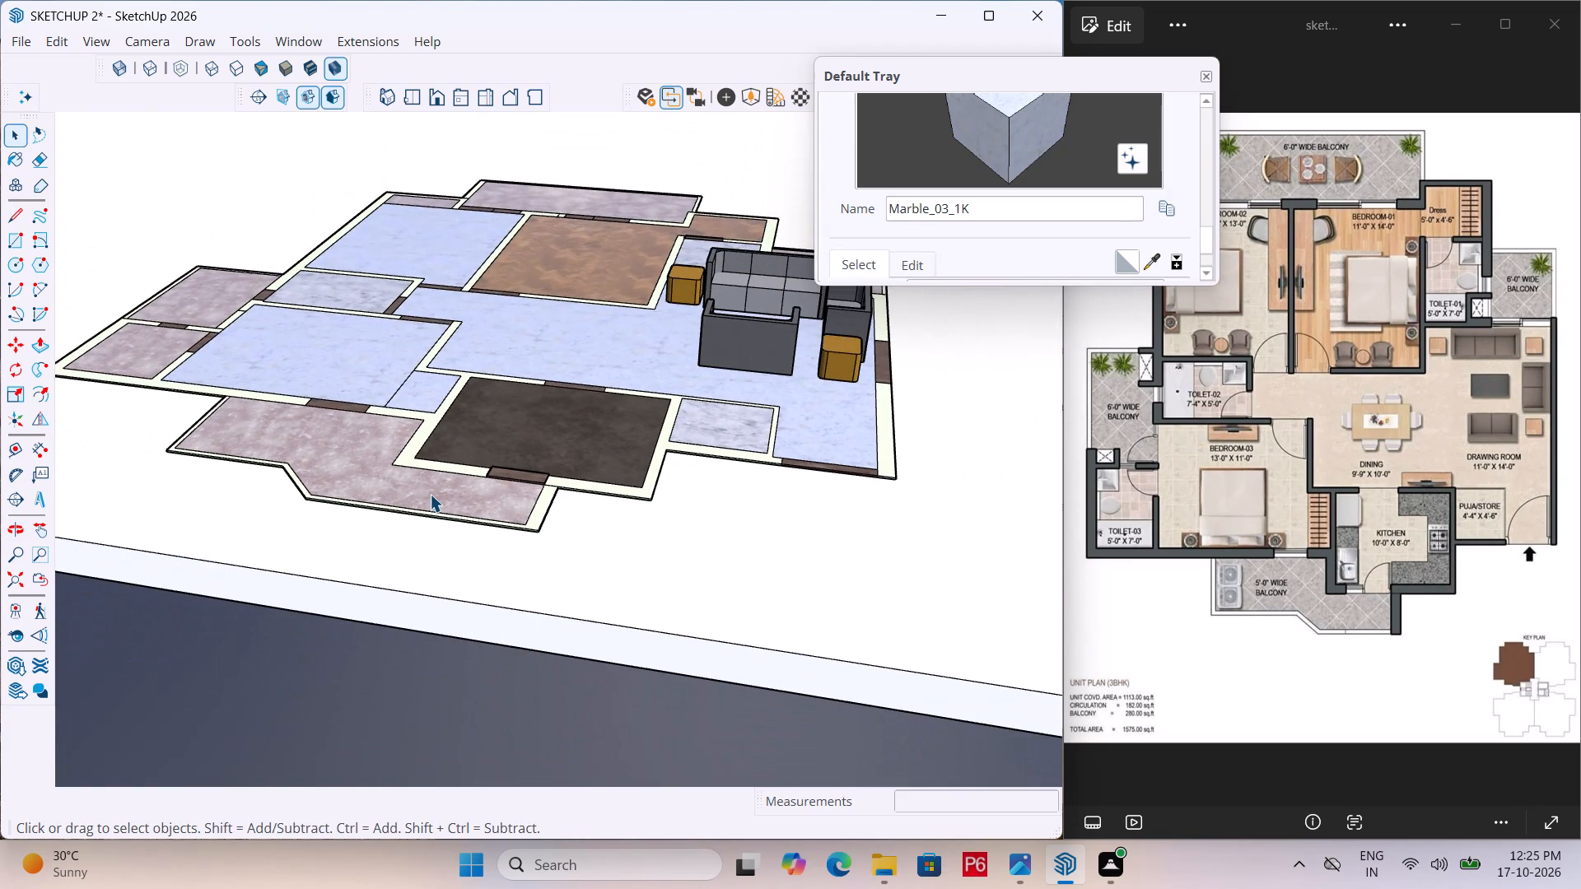
pyautogui.scroll(4, 616, 435)
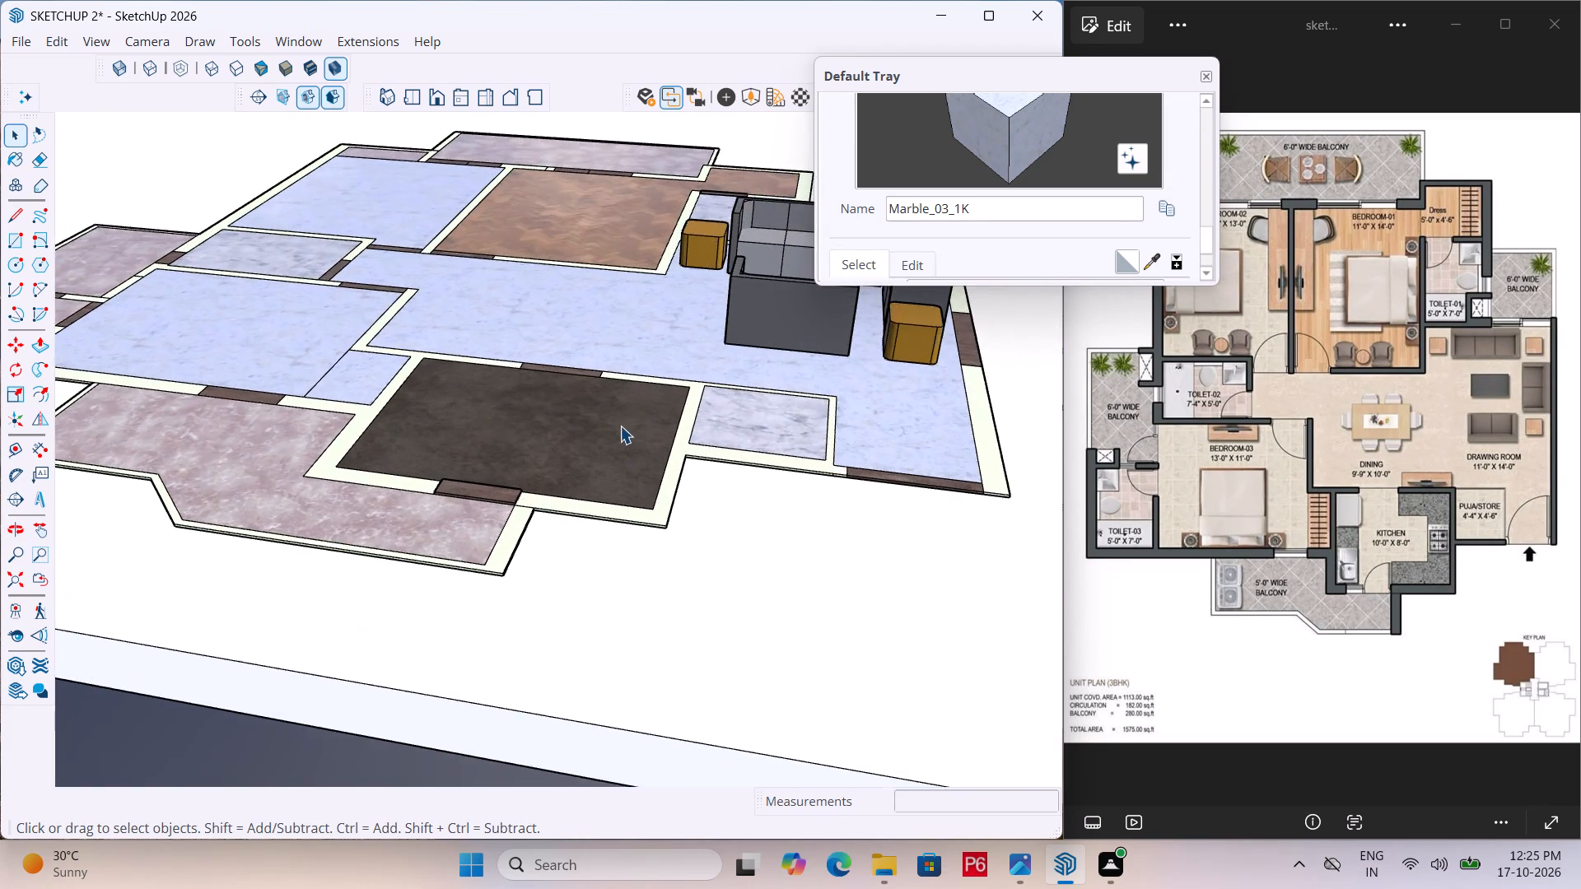
pyautogui.scroll(5, 627, 379)
pyautogui.scroll(3, 524, 380)
pyautogui.scroll(-3, 524, 380)
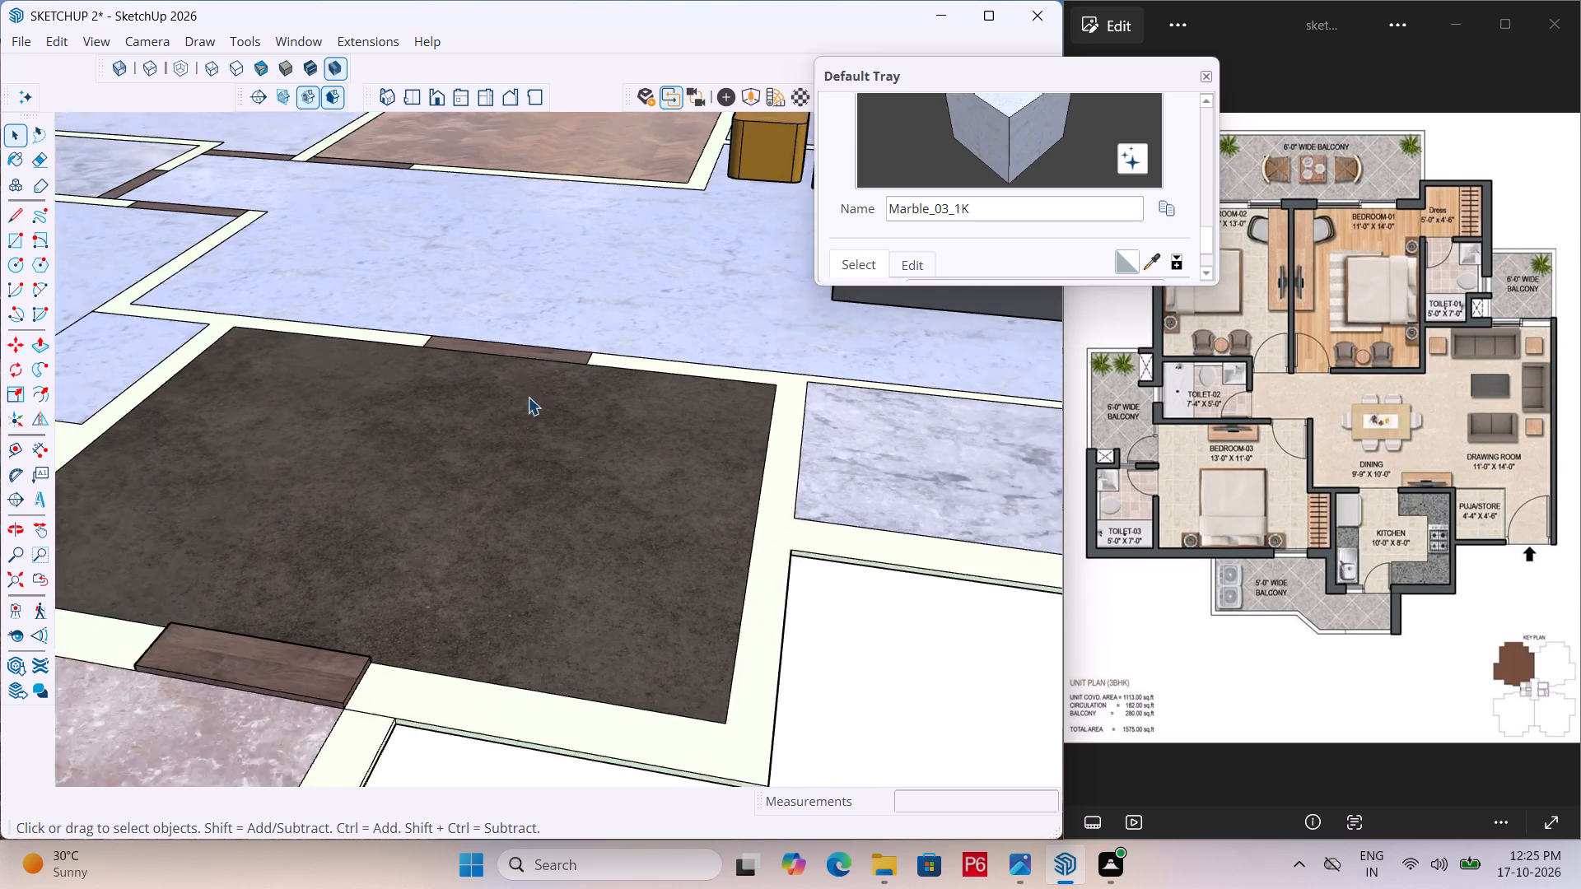
pyautogui.scroll(-14, 528, 397)
pyautogui.scroll(-5, 523, 466)
pyautogui.moveTo(445, 426); pyautogui.dragTo(544, 680, button='middle')
pyautogui.moveTo(651, 251); pyautogui.dragTo(650, 417, button='middle')
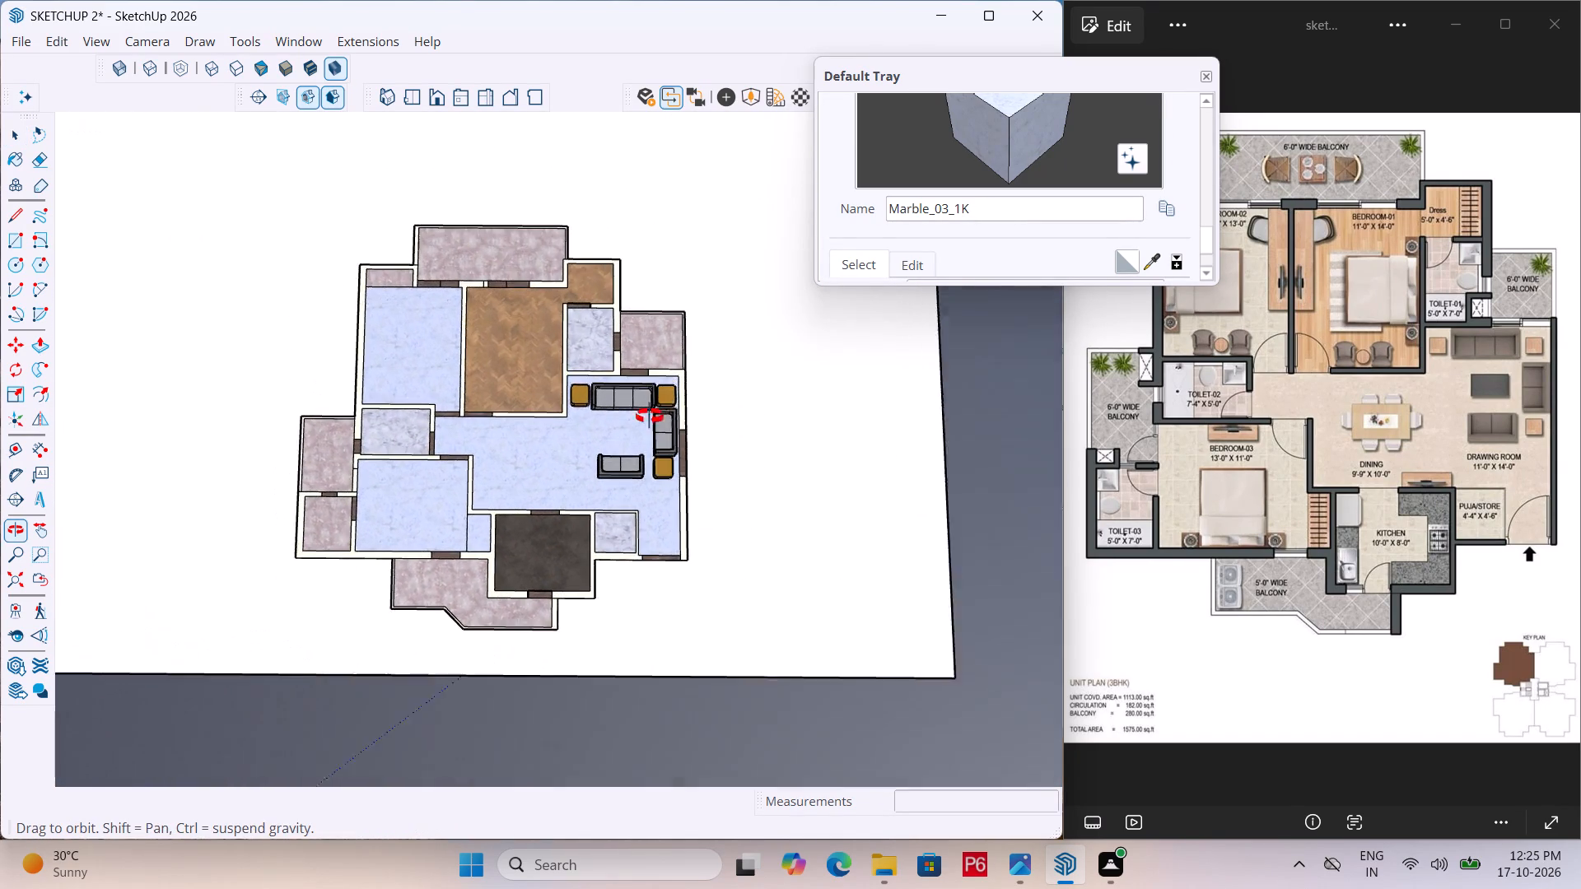
pyautogui.moveTo(650, 417); pyautogui.dragTo(560, 330, button='middle')
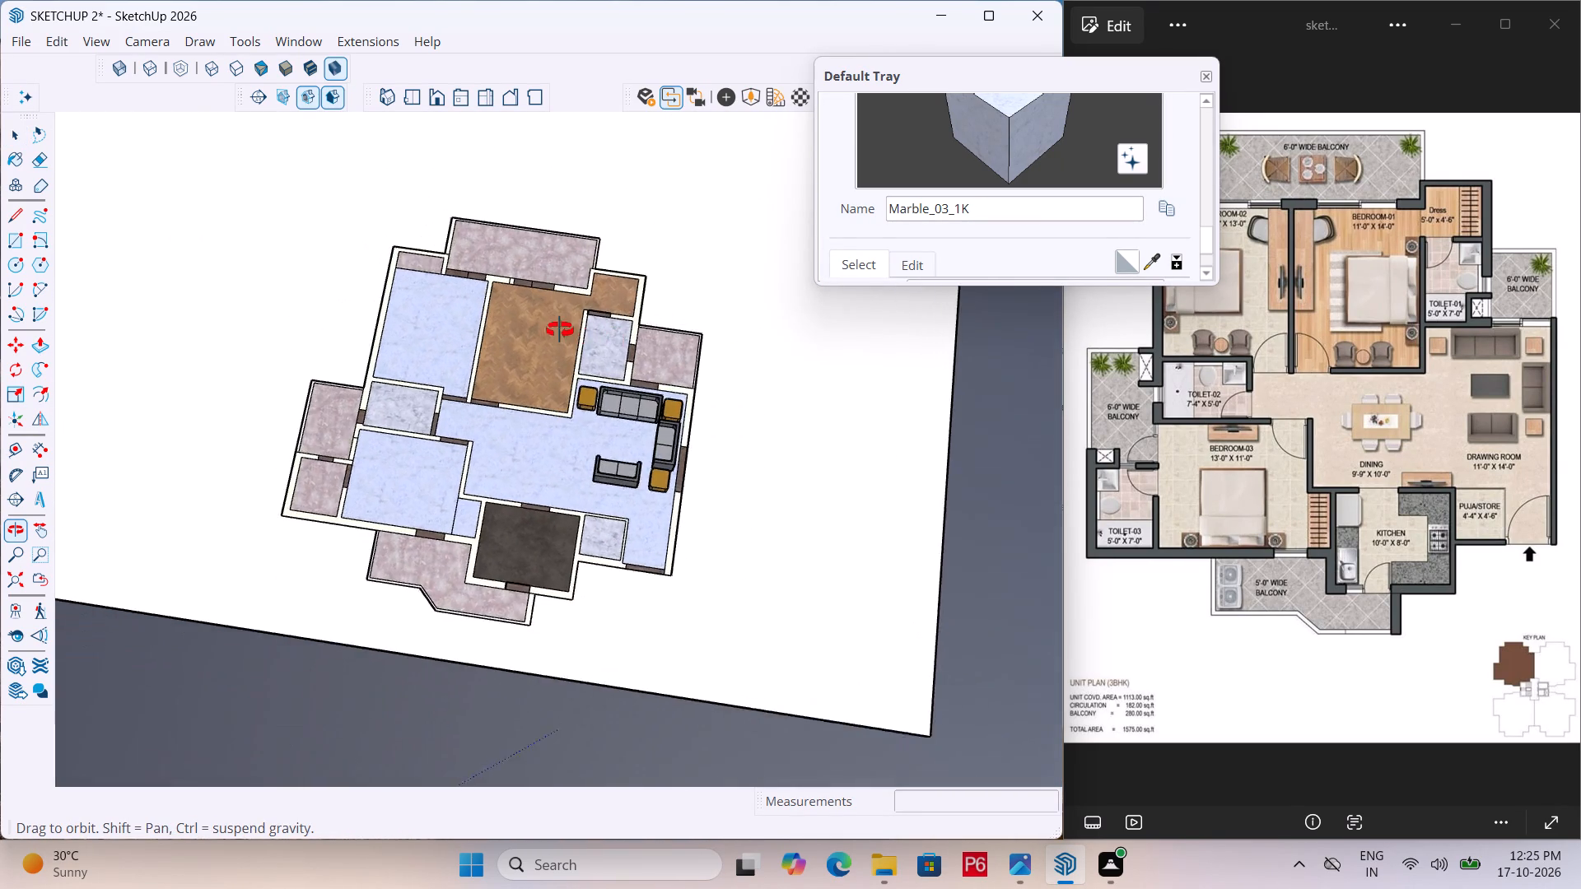
pyautogui.moveTo(560, 330); pyautogui.dragTo(643, 445, button='middle')
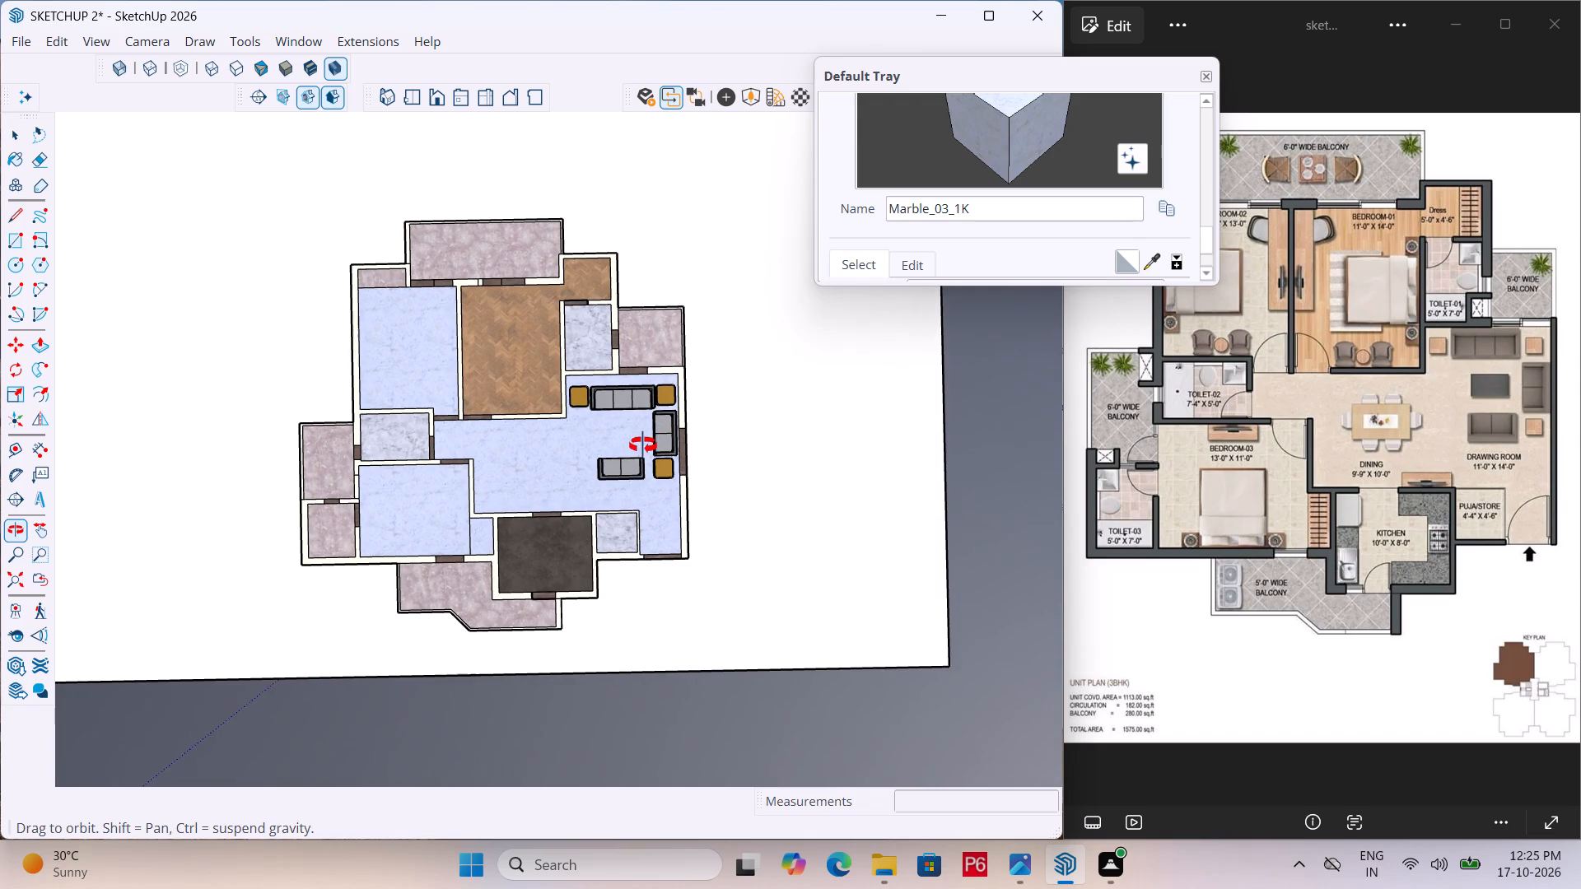
pyautogui.moveTo(643, 445); pyautogui.dragTo(635, 398, button='middle')
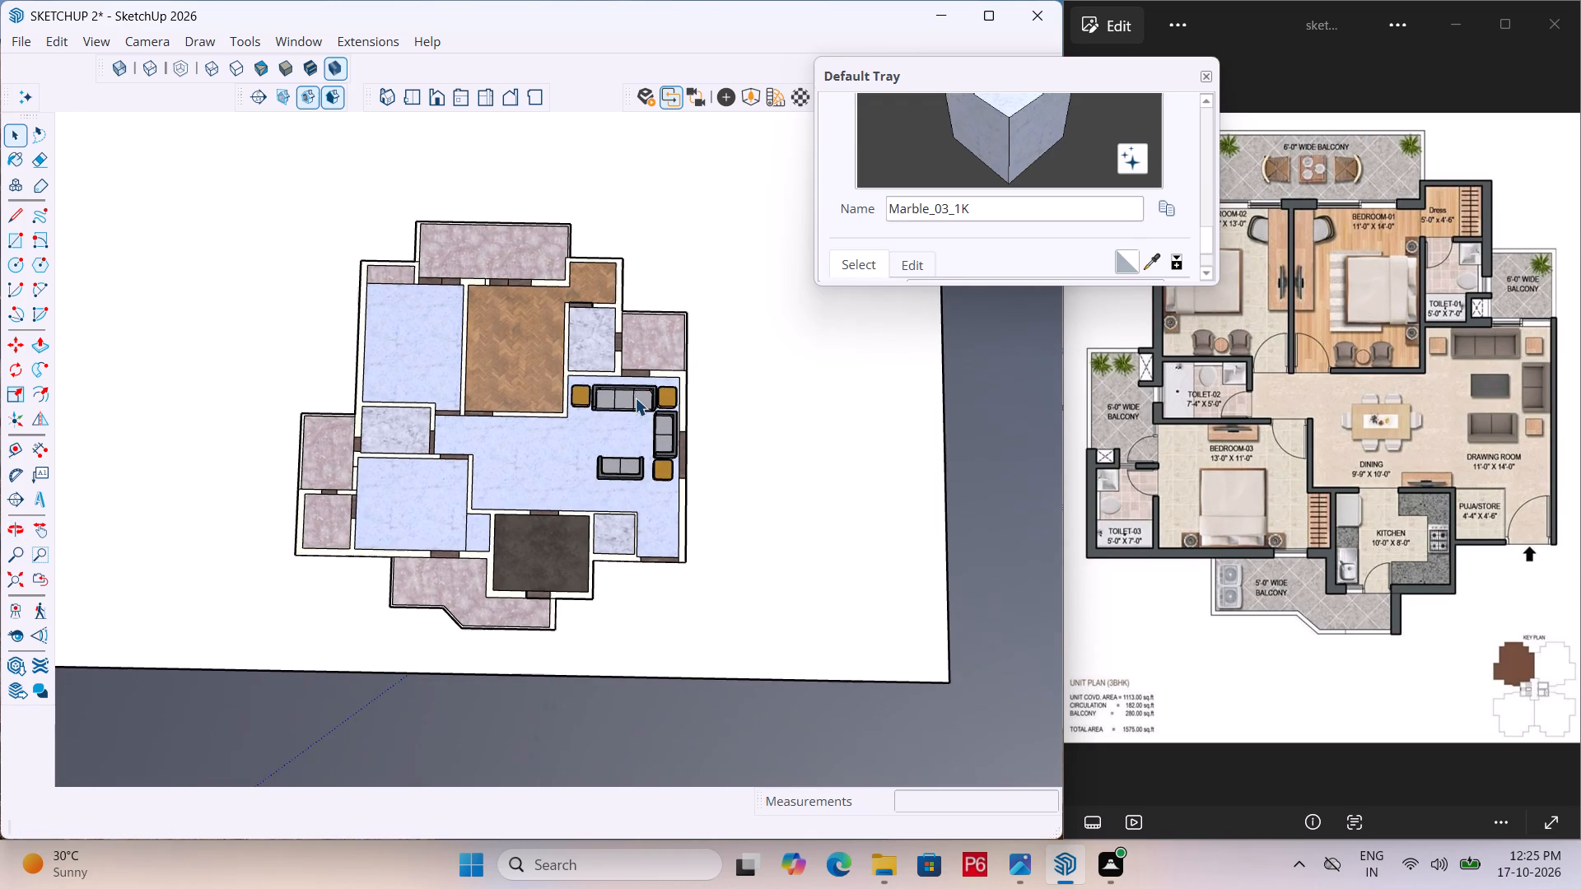
pyautogui.scroll(6, 586, 430)
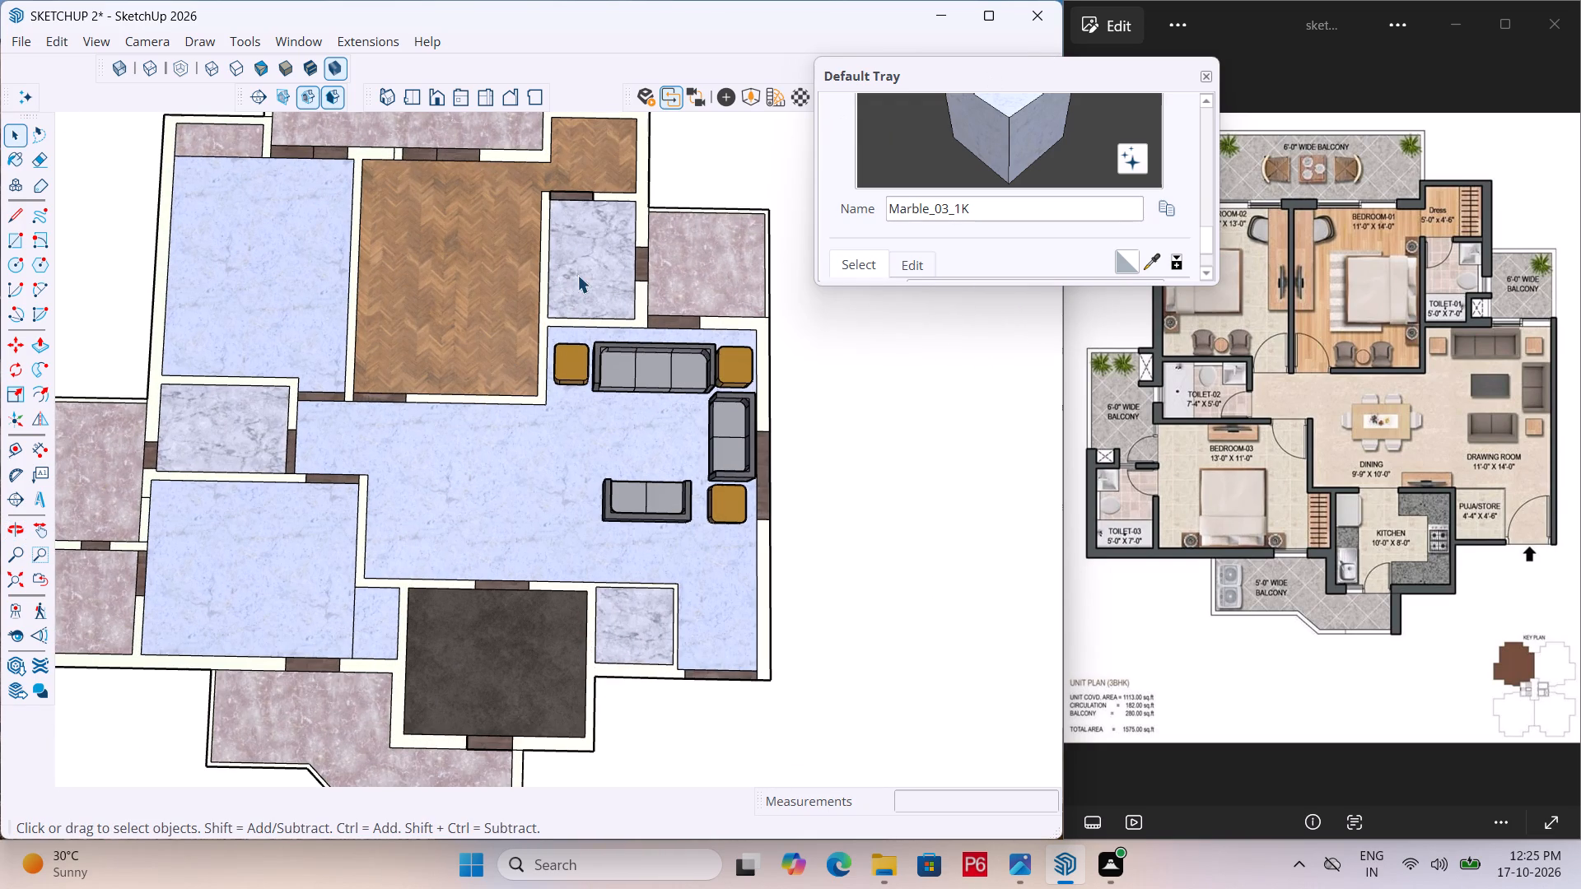
pyautogui.scroll(-4, 521, 260)
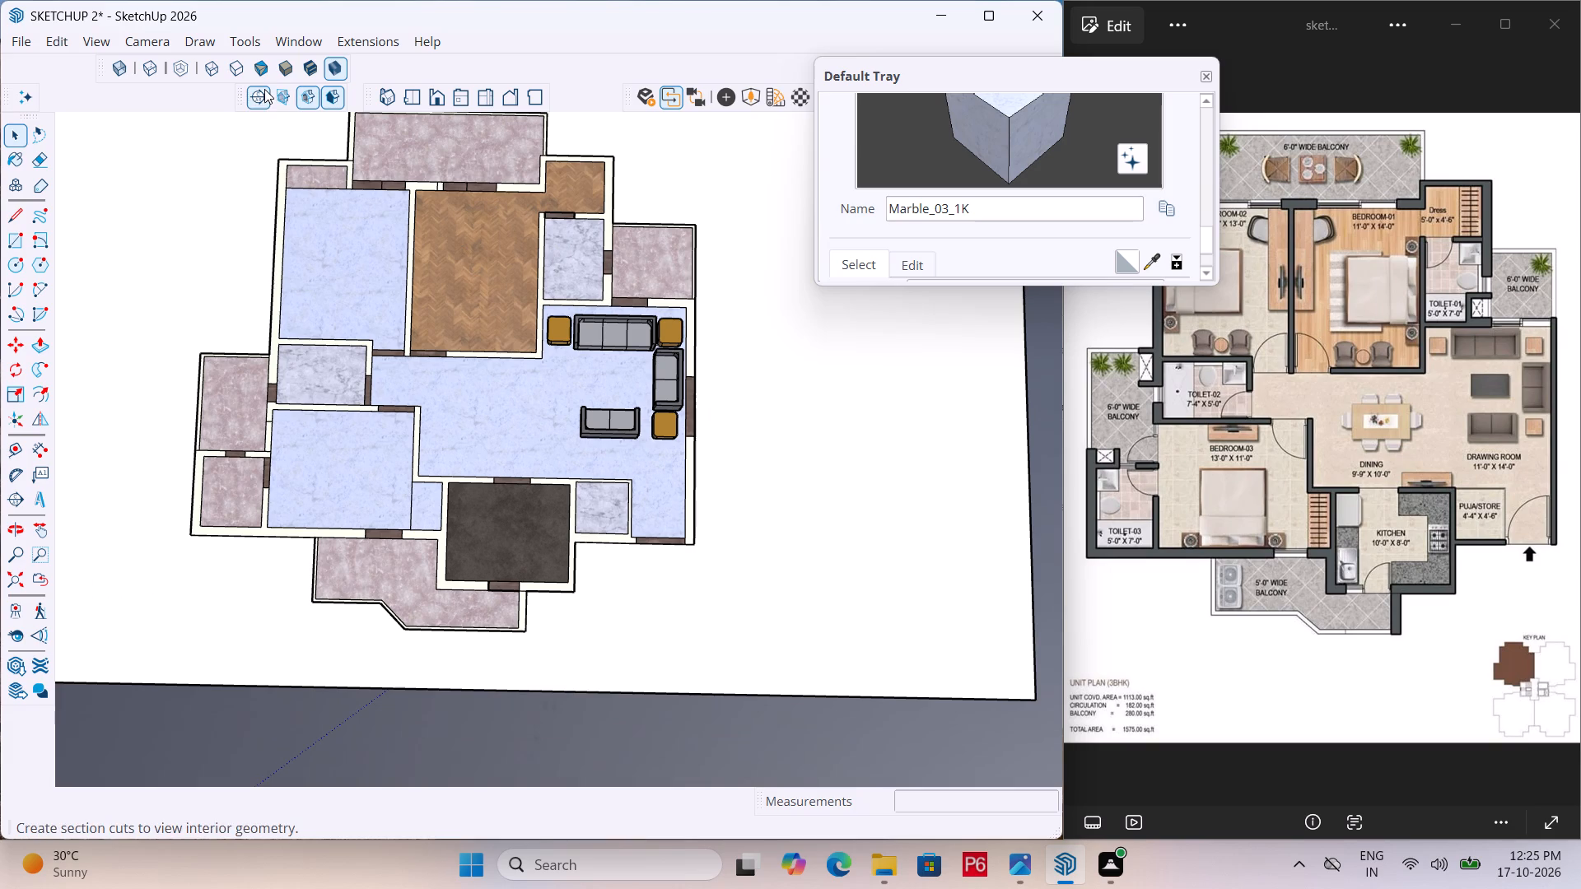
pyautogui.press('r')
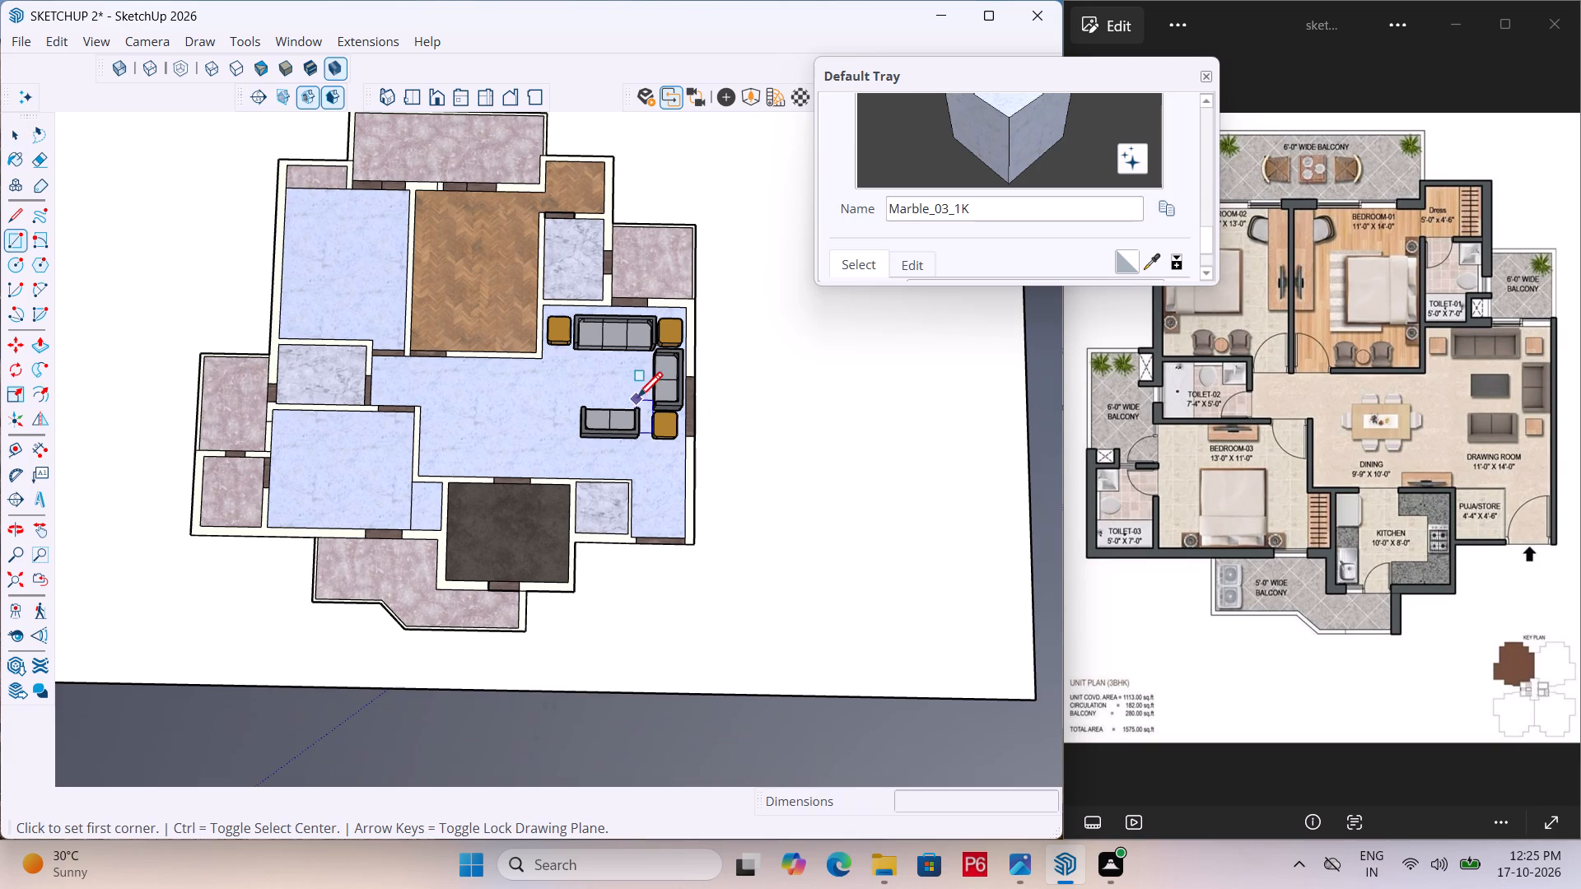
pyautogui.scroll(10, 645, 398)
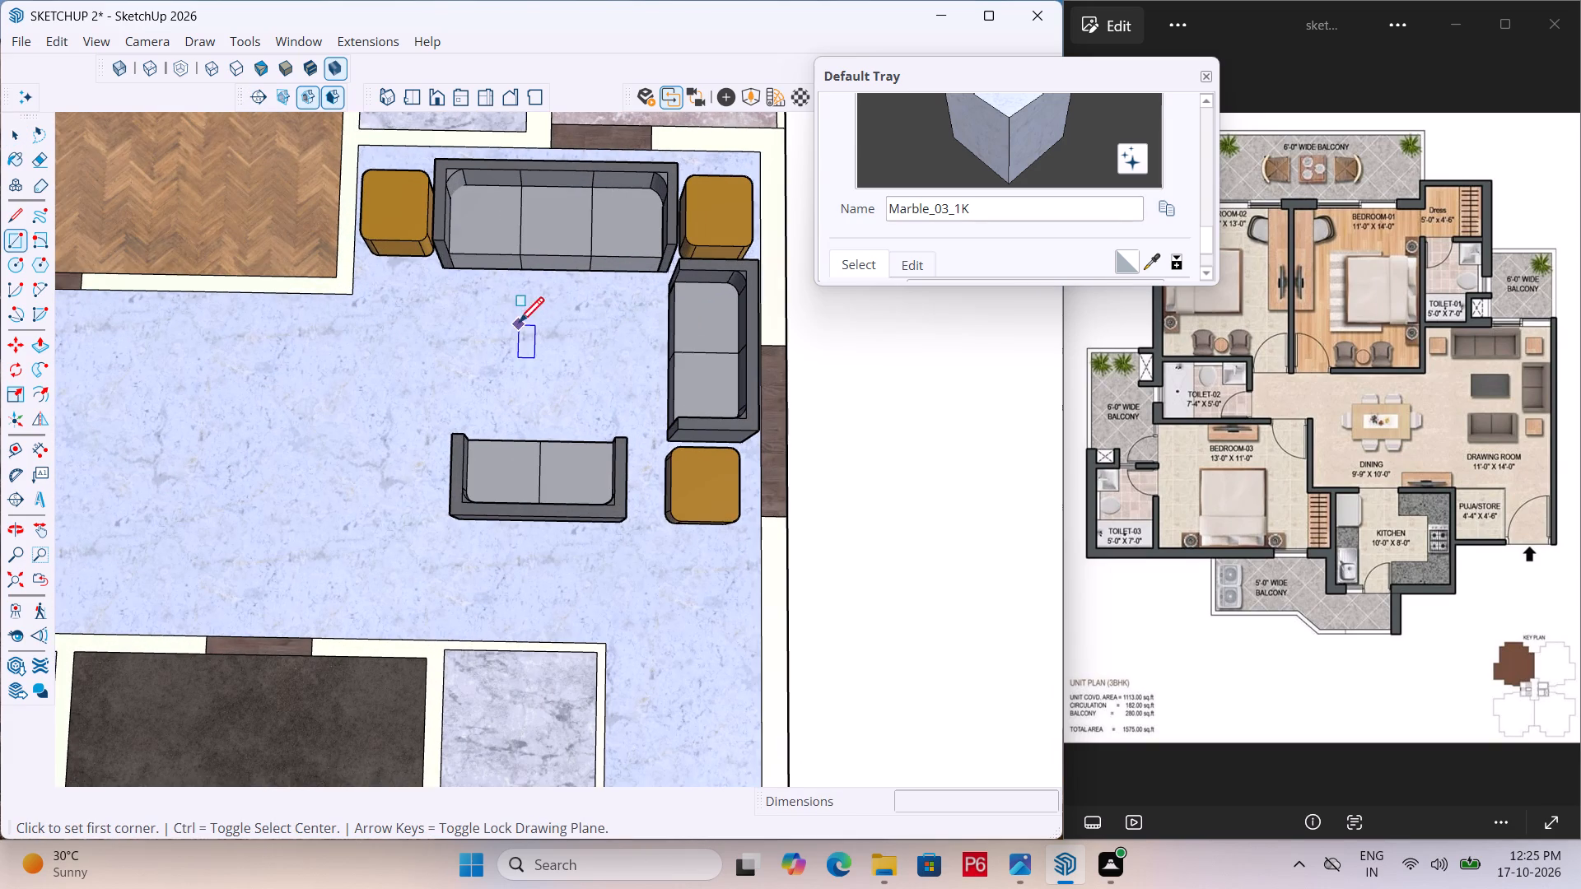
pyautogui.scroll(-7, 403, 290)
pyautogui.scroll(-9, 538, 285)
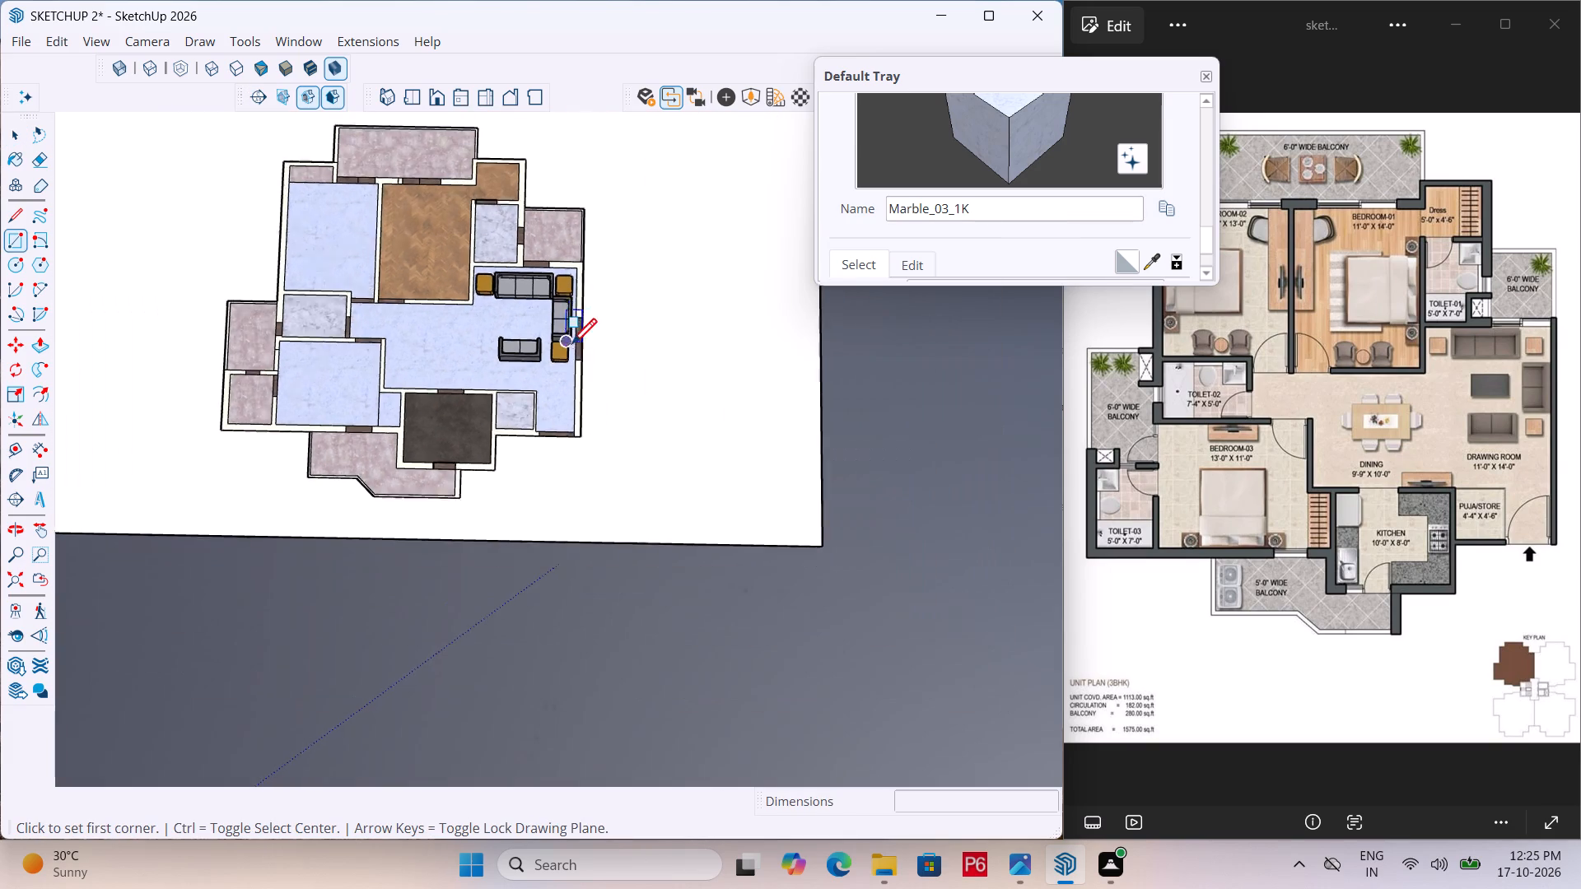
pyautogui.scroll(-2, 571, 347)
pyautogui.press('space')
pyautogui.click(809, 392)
# Draw a rectangle about 4' by 2' 2" on the living room floor in the middle of the sofa arrangement.
pyautogui.scroll(15, 481, 313)
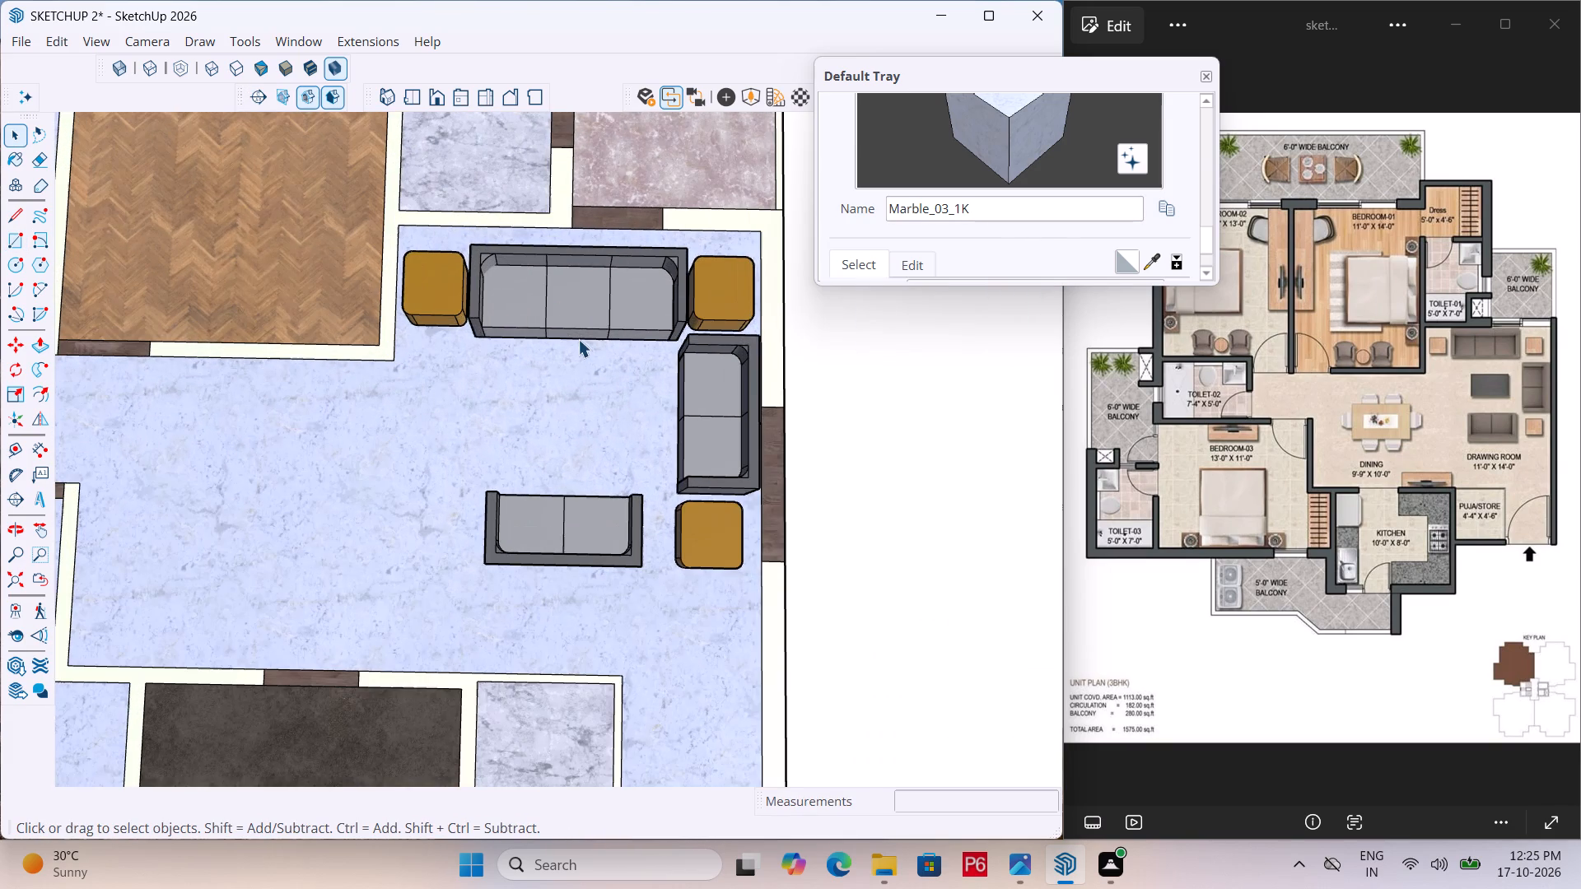
pyautogui.press('r')
pyautogui.scroll(4, 498, 364)
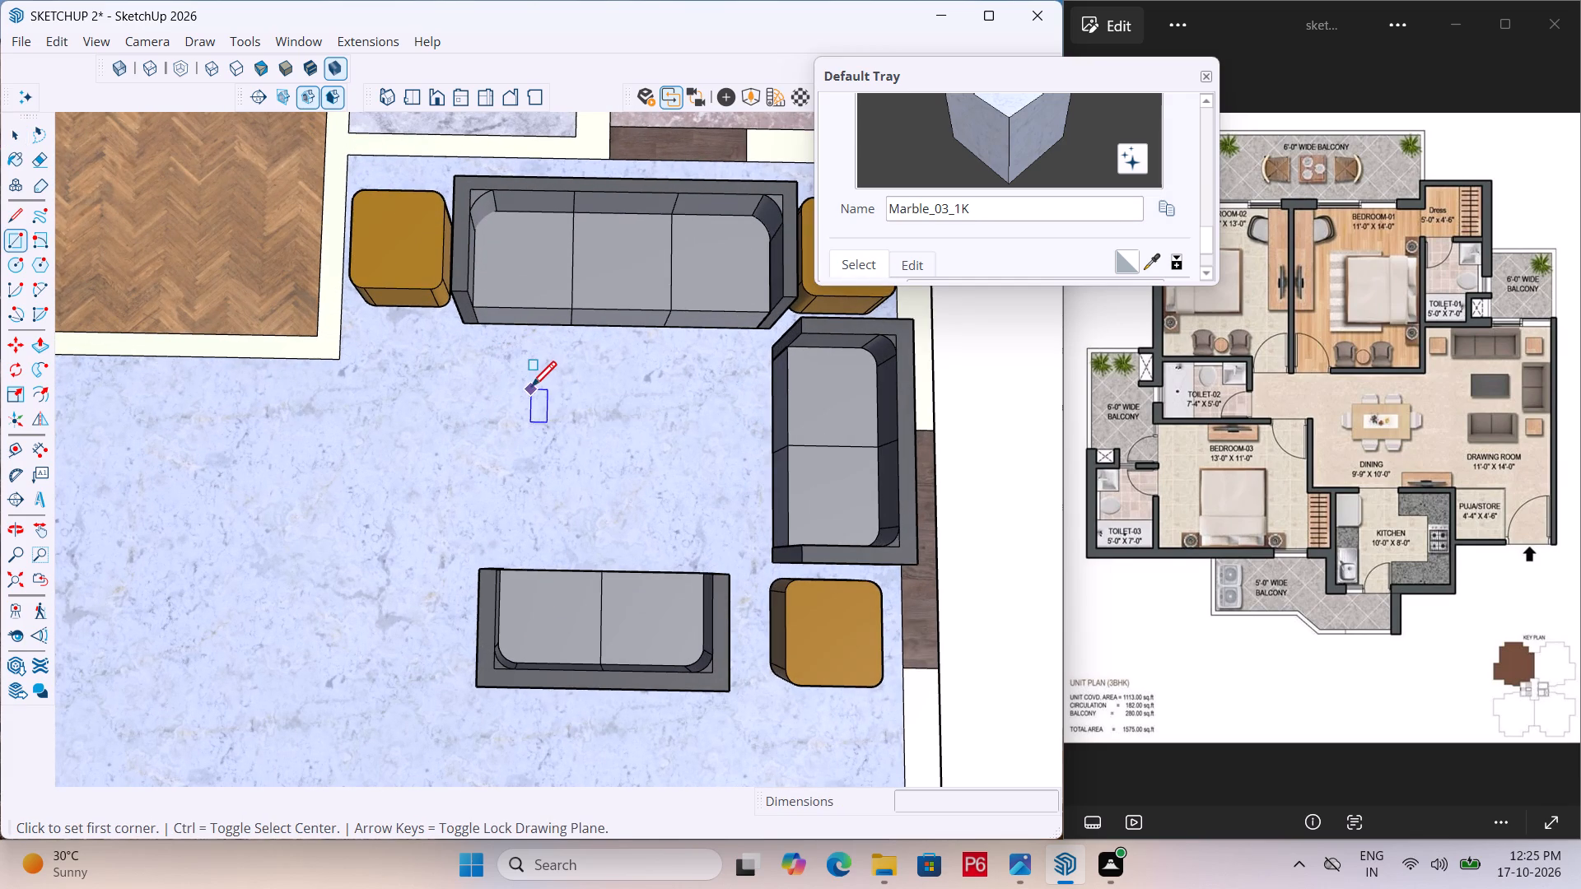
pyautogui.moveTo(512, 384); pyautogui.dragTo(538, 384)
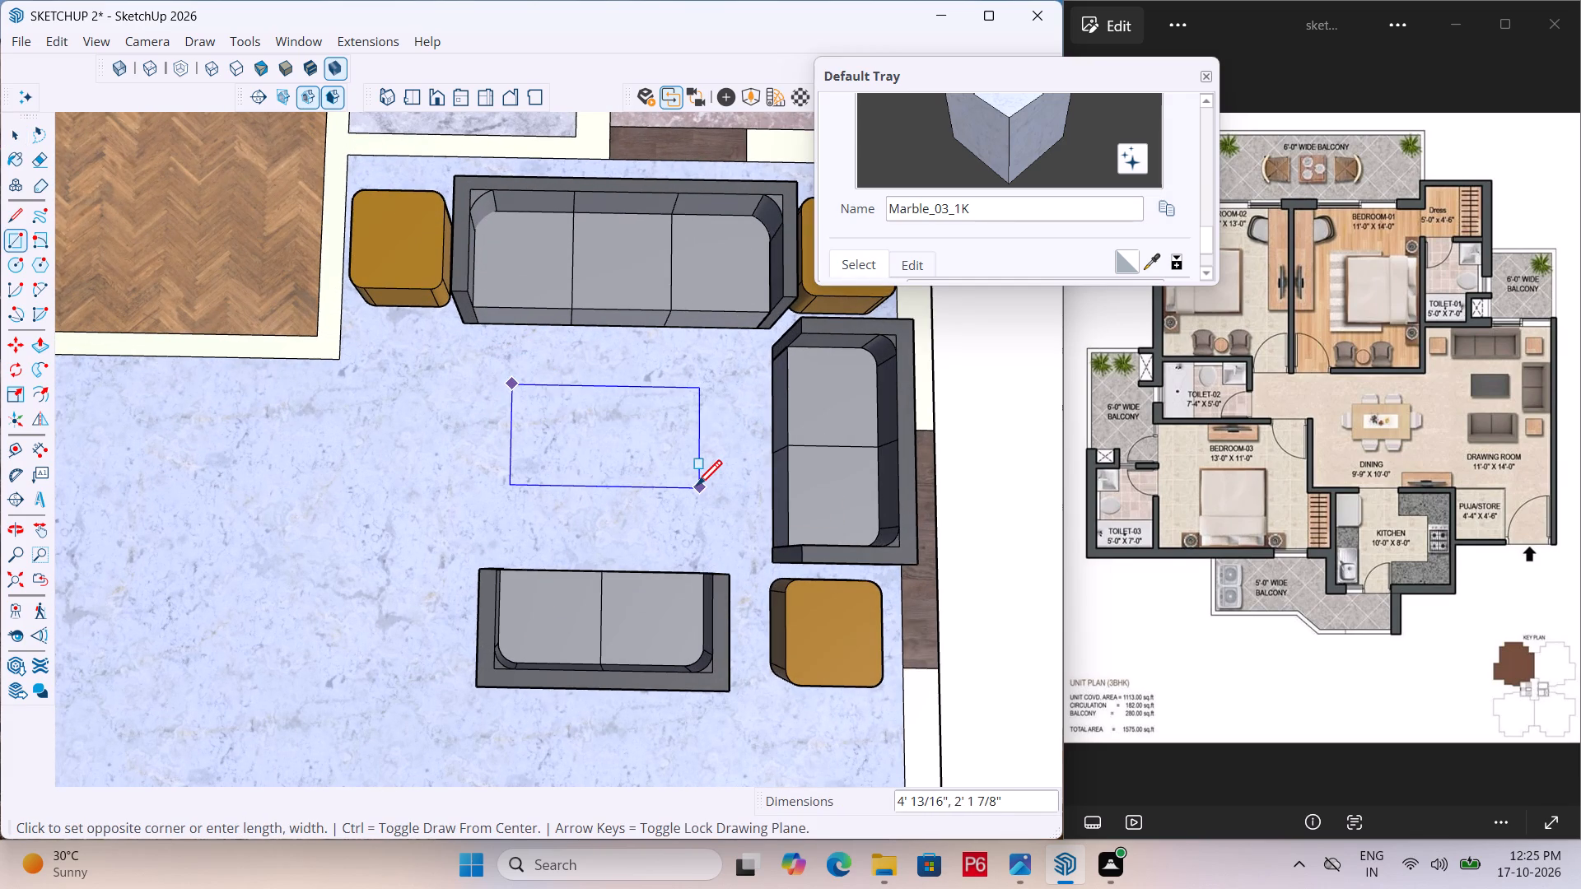
pyautogui.click(697, 488)
# Select the new rectangle's face with its edges and make it a group.
pyautogui.press('space')
pyautogui.doubleClick(609, 433)
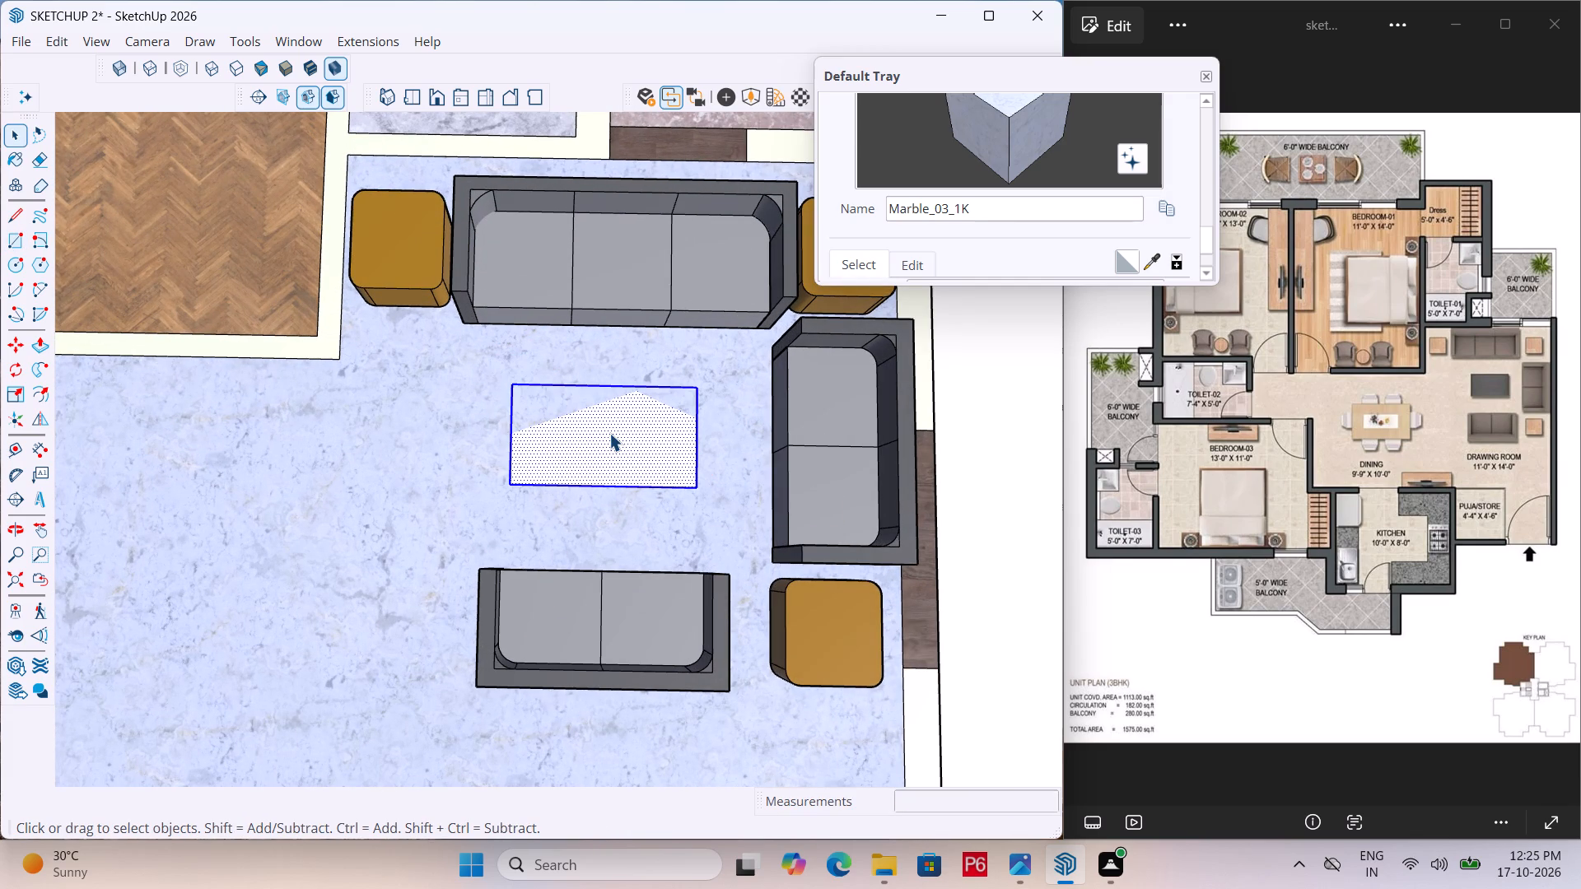
pyautogui.click(609, 433)
pyautogui.doubleClick(541, 409)
pyautogui.rightClick(615, 407)
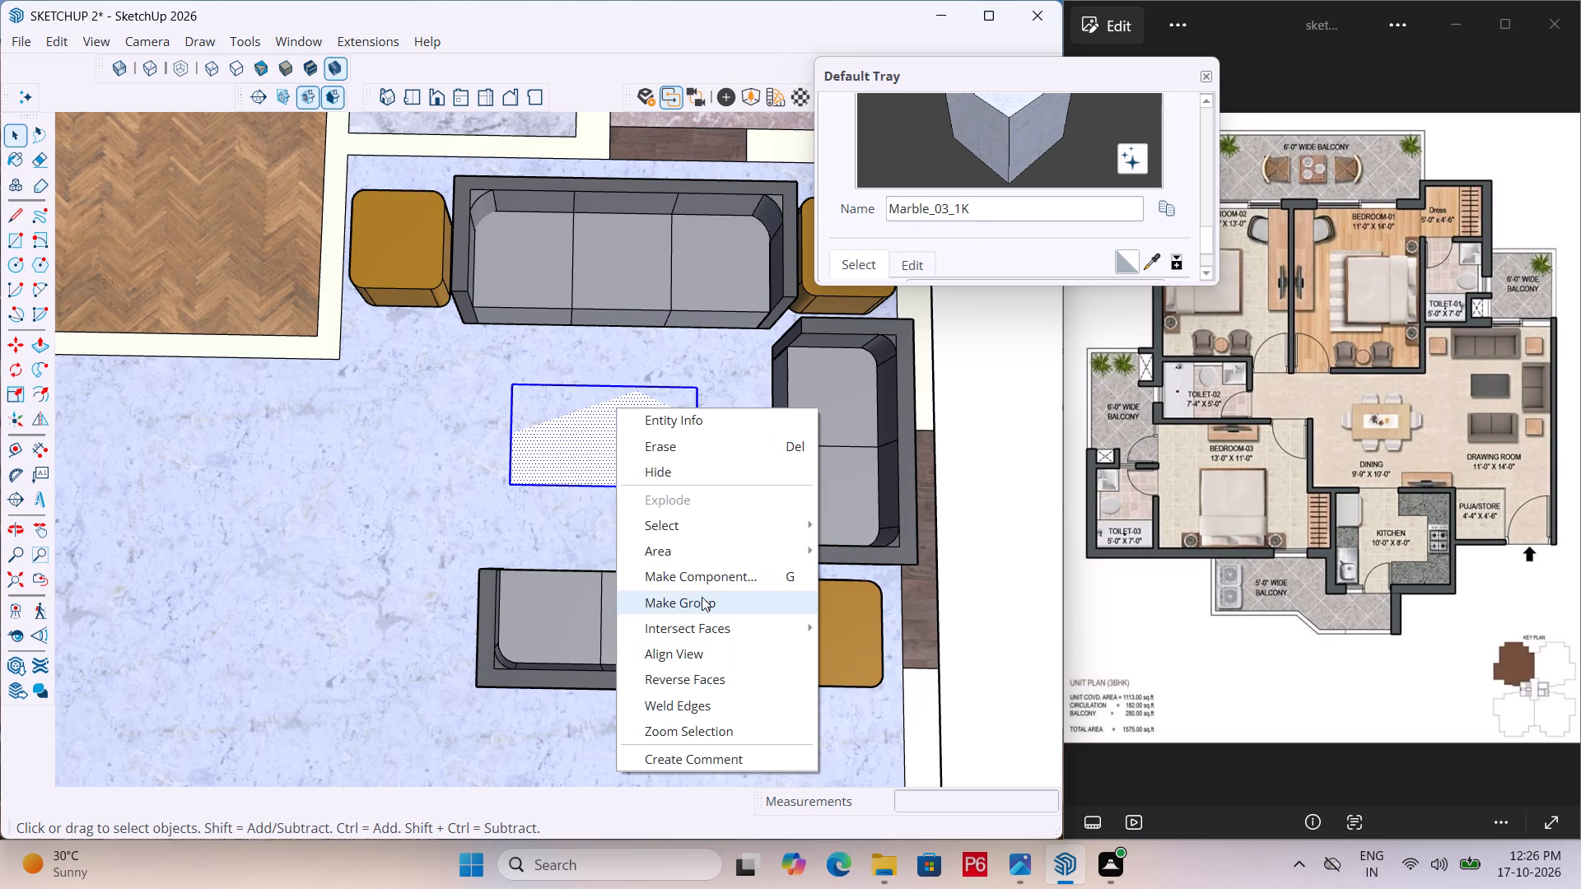
pyautogui.click(707, 603)
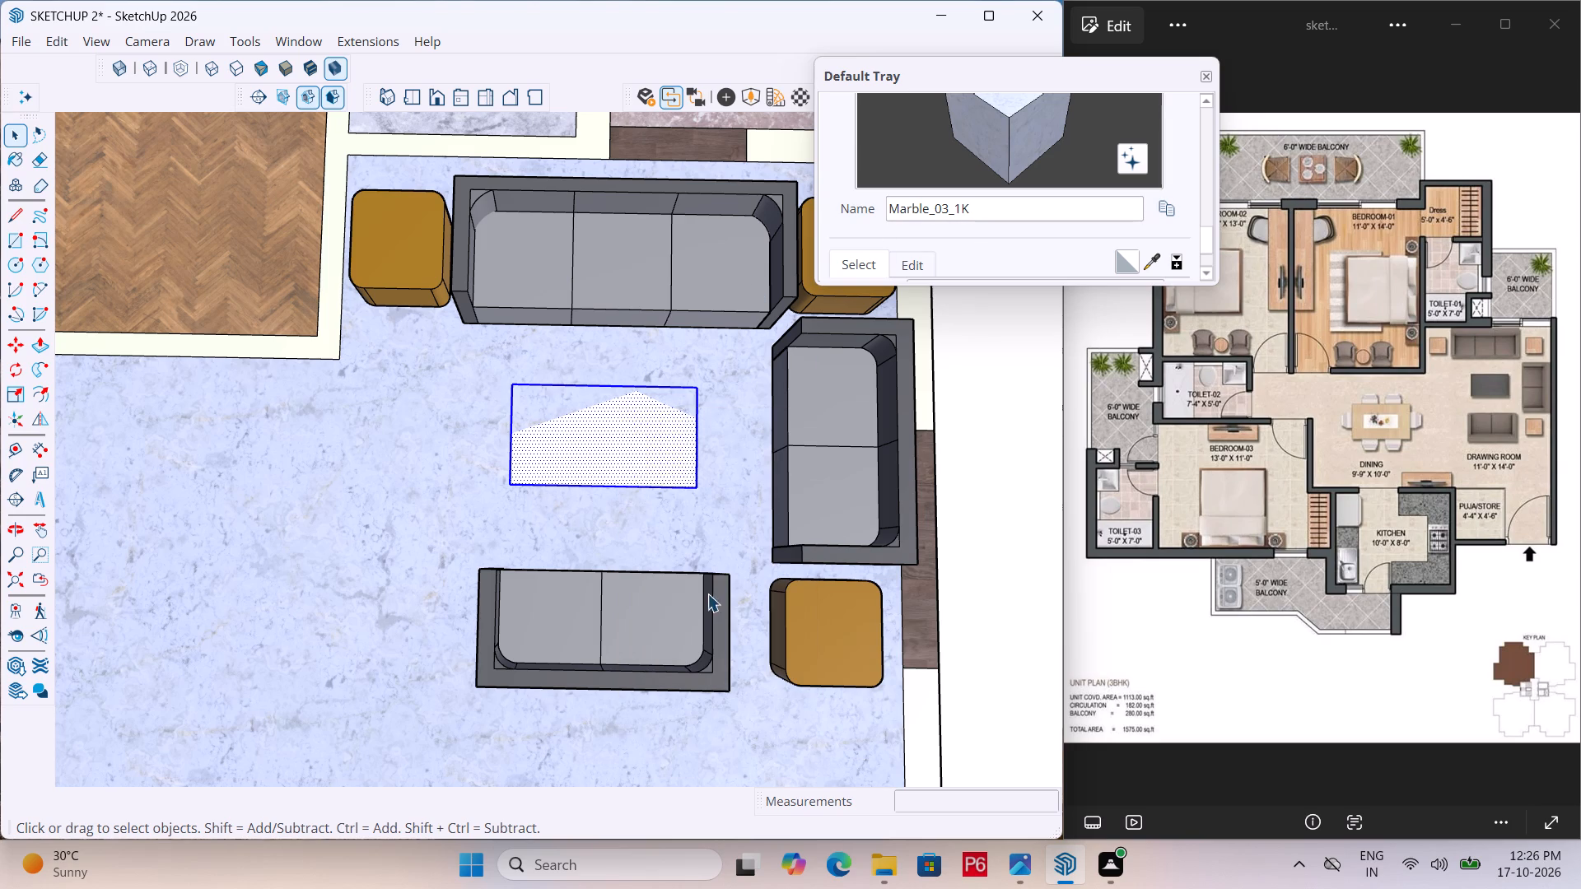
# Open the rectangle's group, select its face and bring up the list of material collections.
pyautogui.click(627, 447)
pyautogui.doubleClick(604, 421)
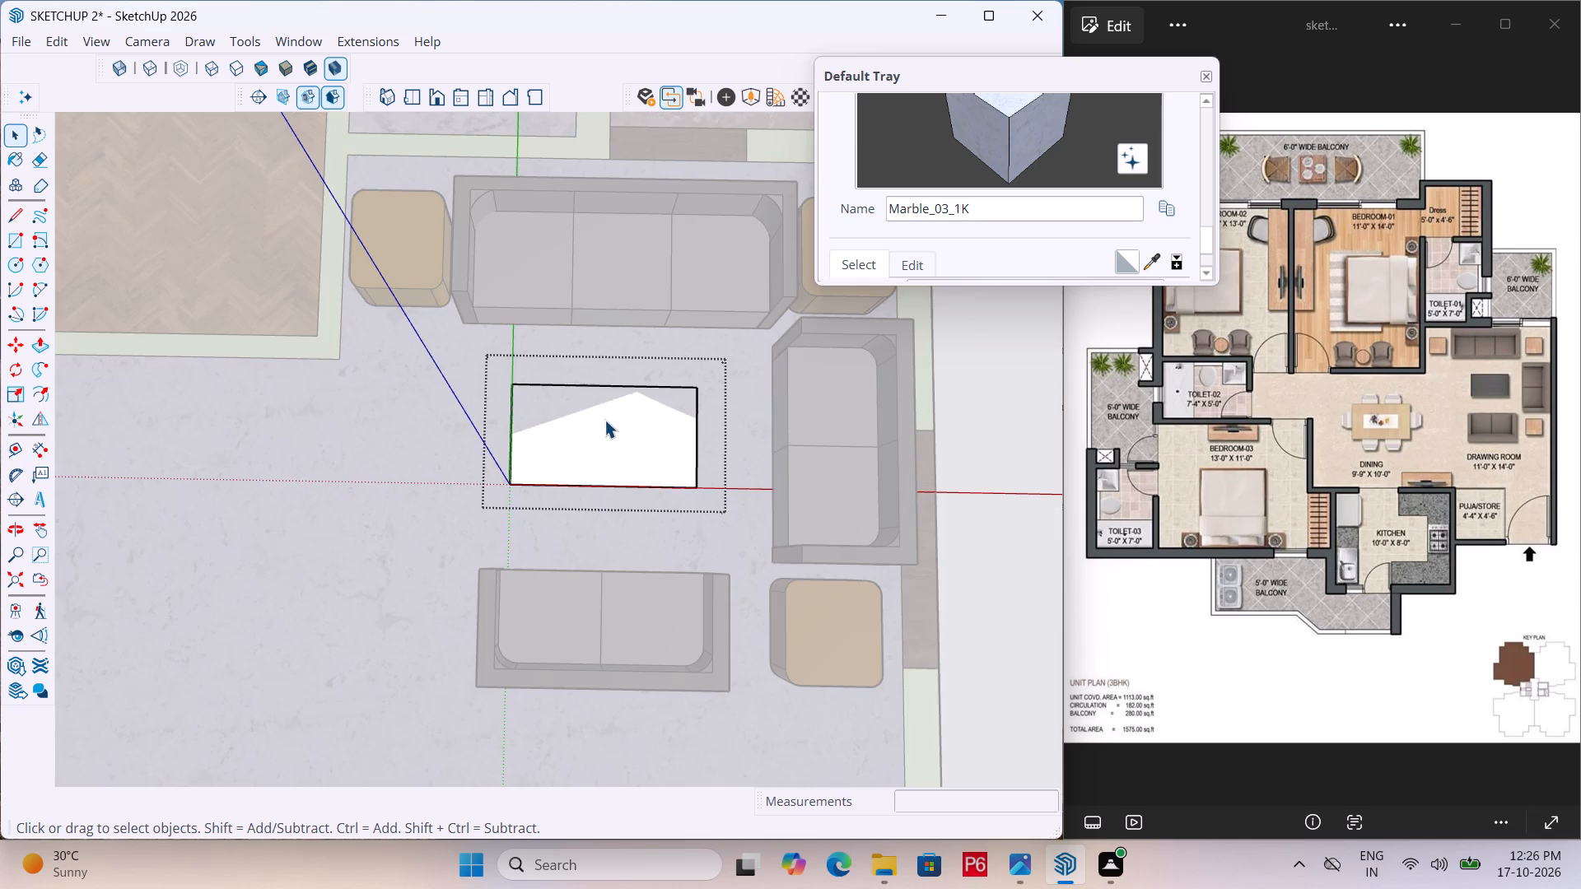
pyautogui.click(605, 419)
pyautogui.scroll(-2, 993, 222)
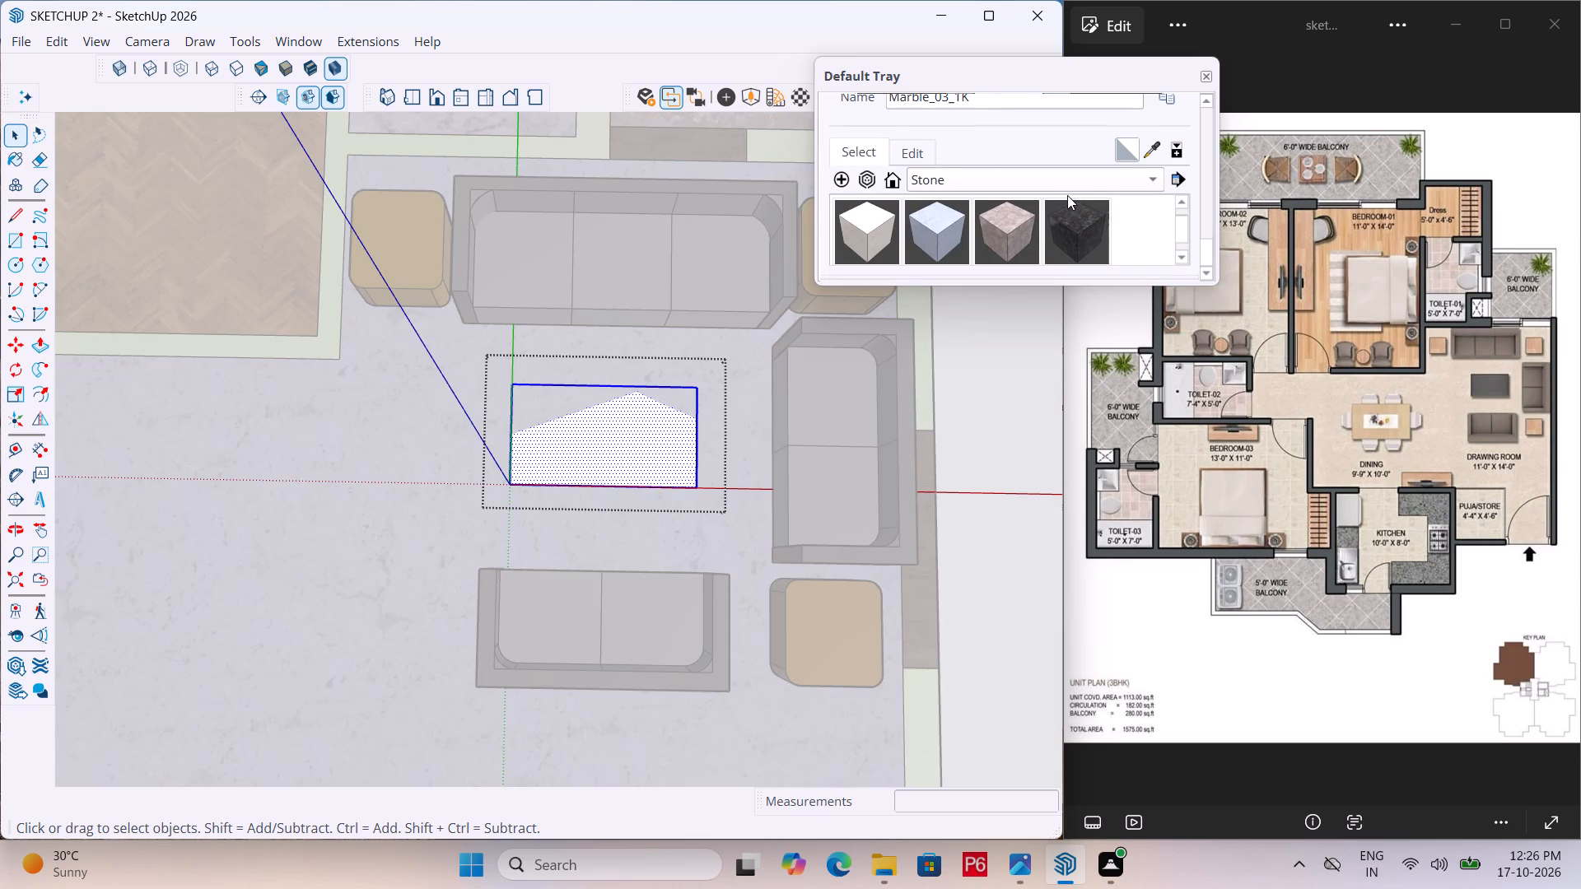
pyautogui.click(1047, 177)
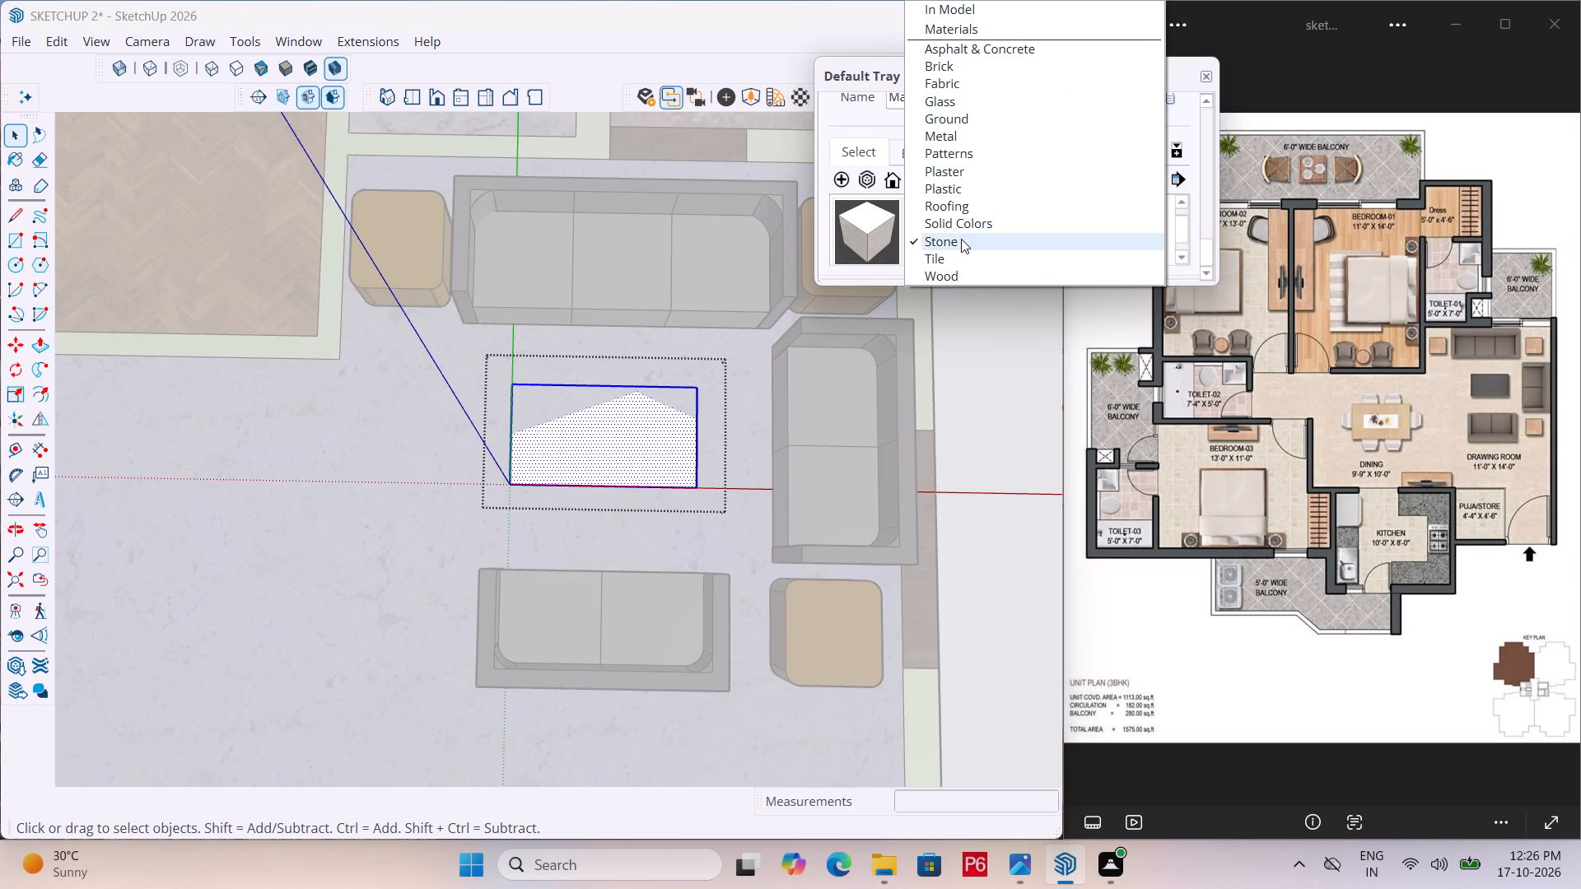
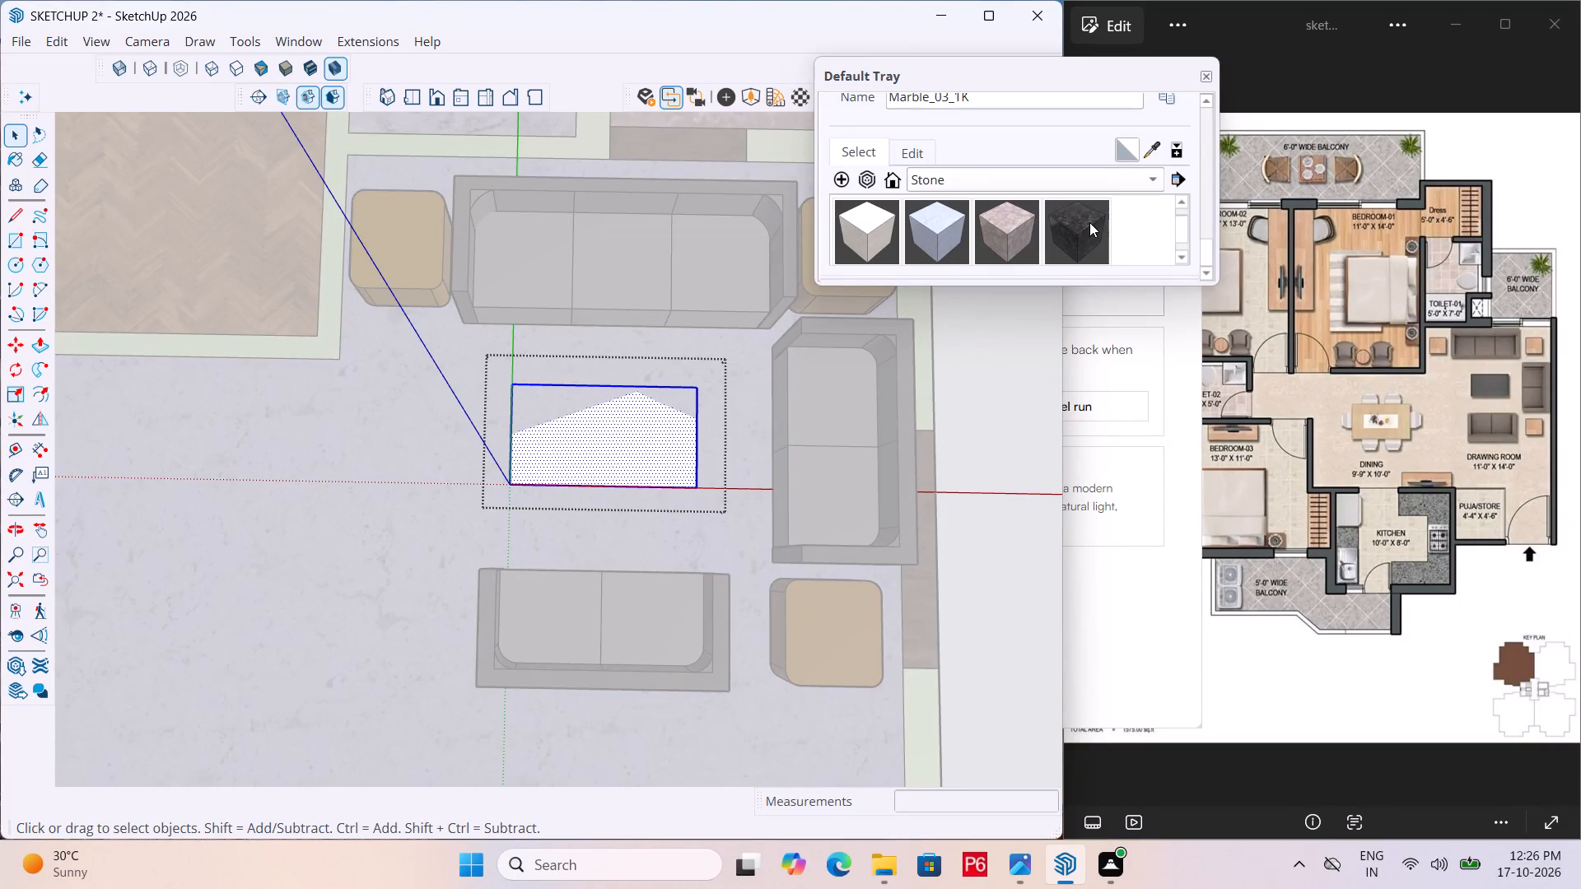
# Browse the Wood, Stone, Solid Colors, Roofing and Plaster material collections and paint the centre table rectangle with Plaster_04_1K.
pyautogui.click(1033, 179)
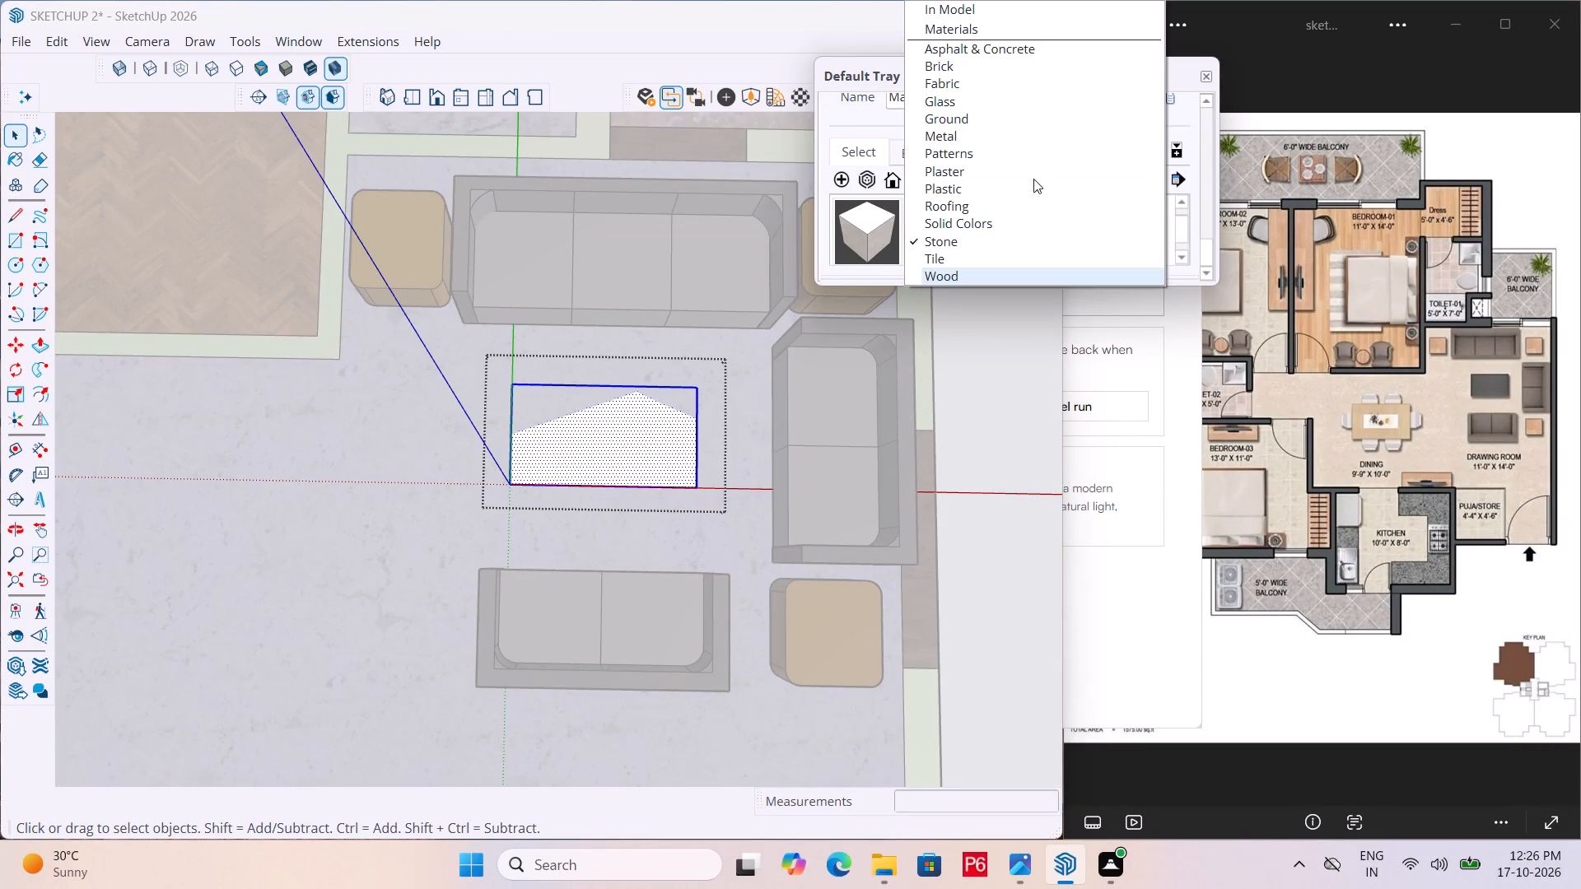
pyautogui.click(982, 268)
pyautogui.click(1024, 170)
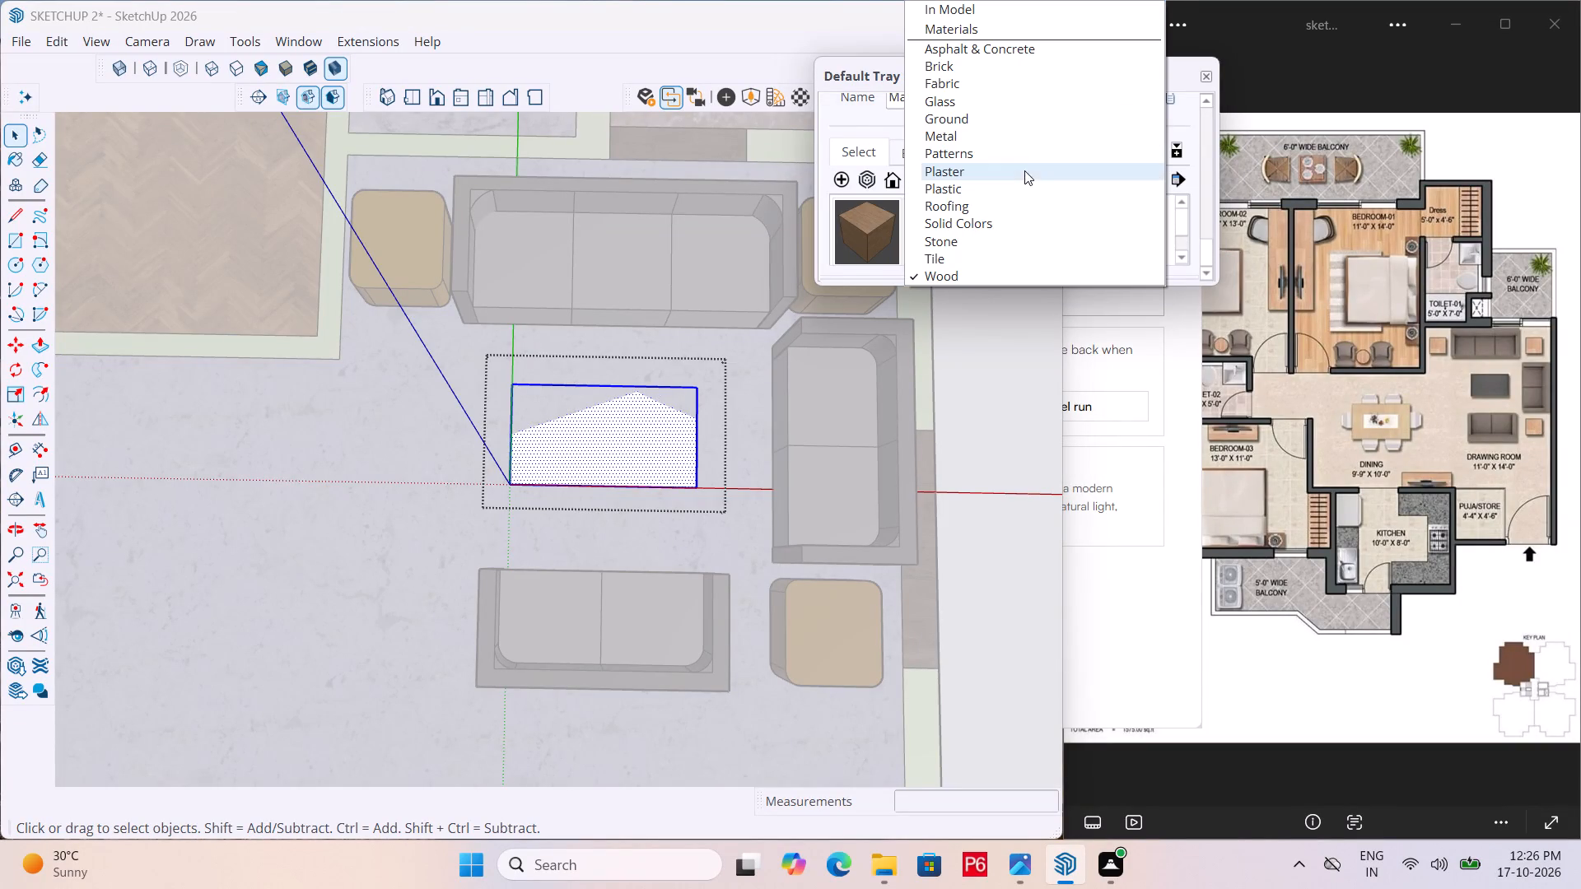
pyautogui.click(971, 237)
pyautogui.click(991, 175)
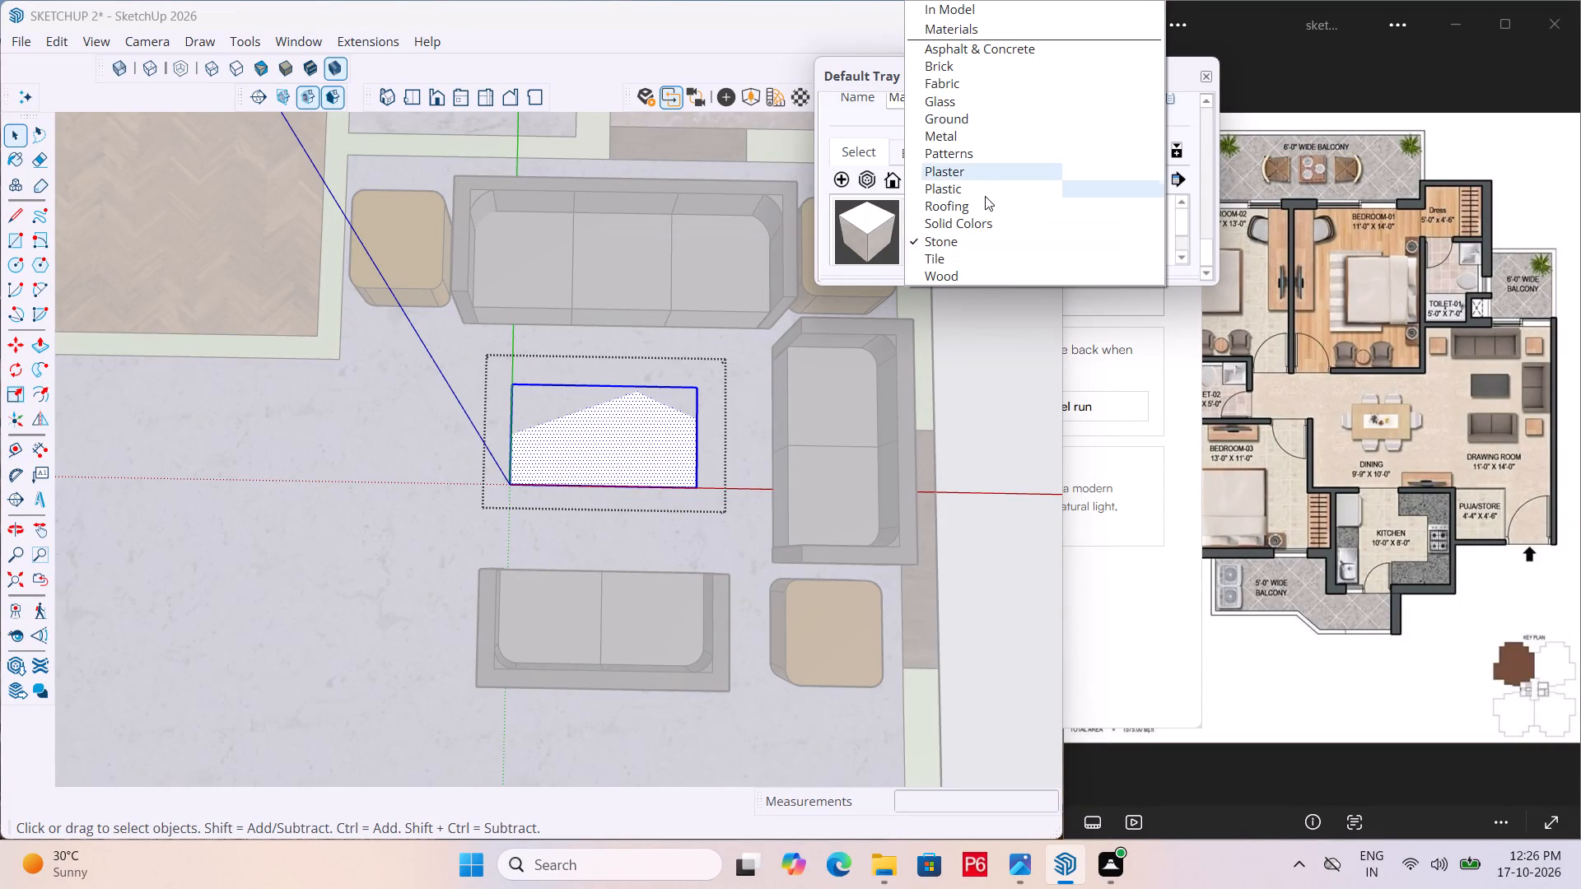
pyautogui.click(972, 216)
pyautogui.click(985, 183)
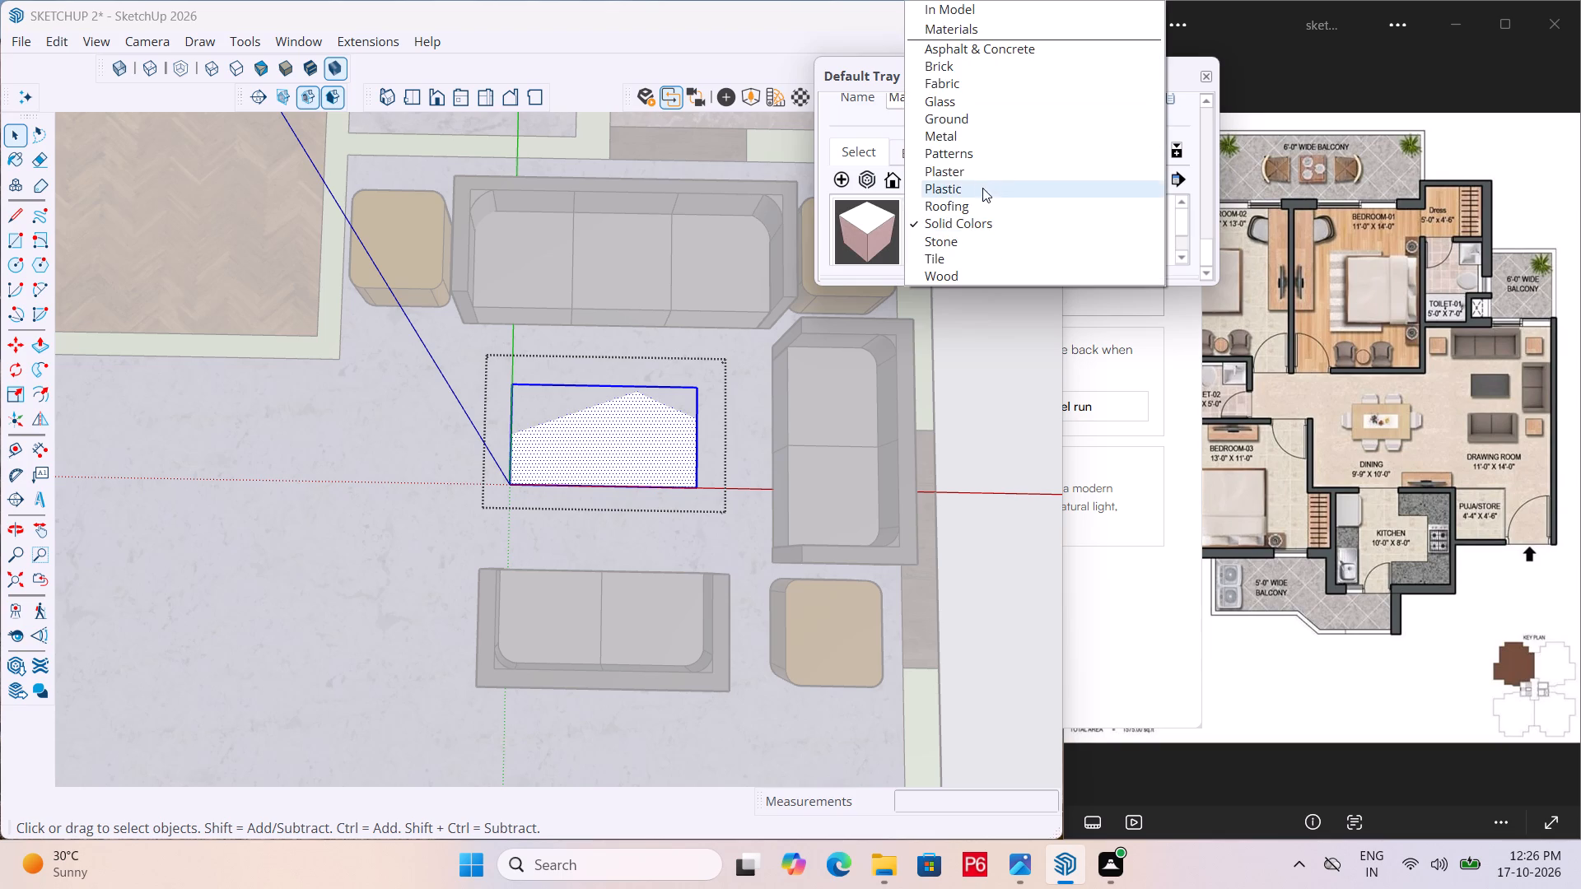
pyautogui.click(976, 202)
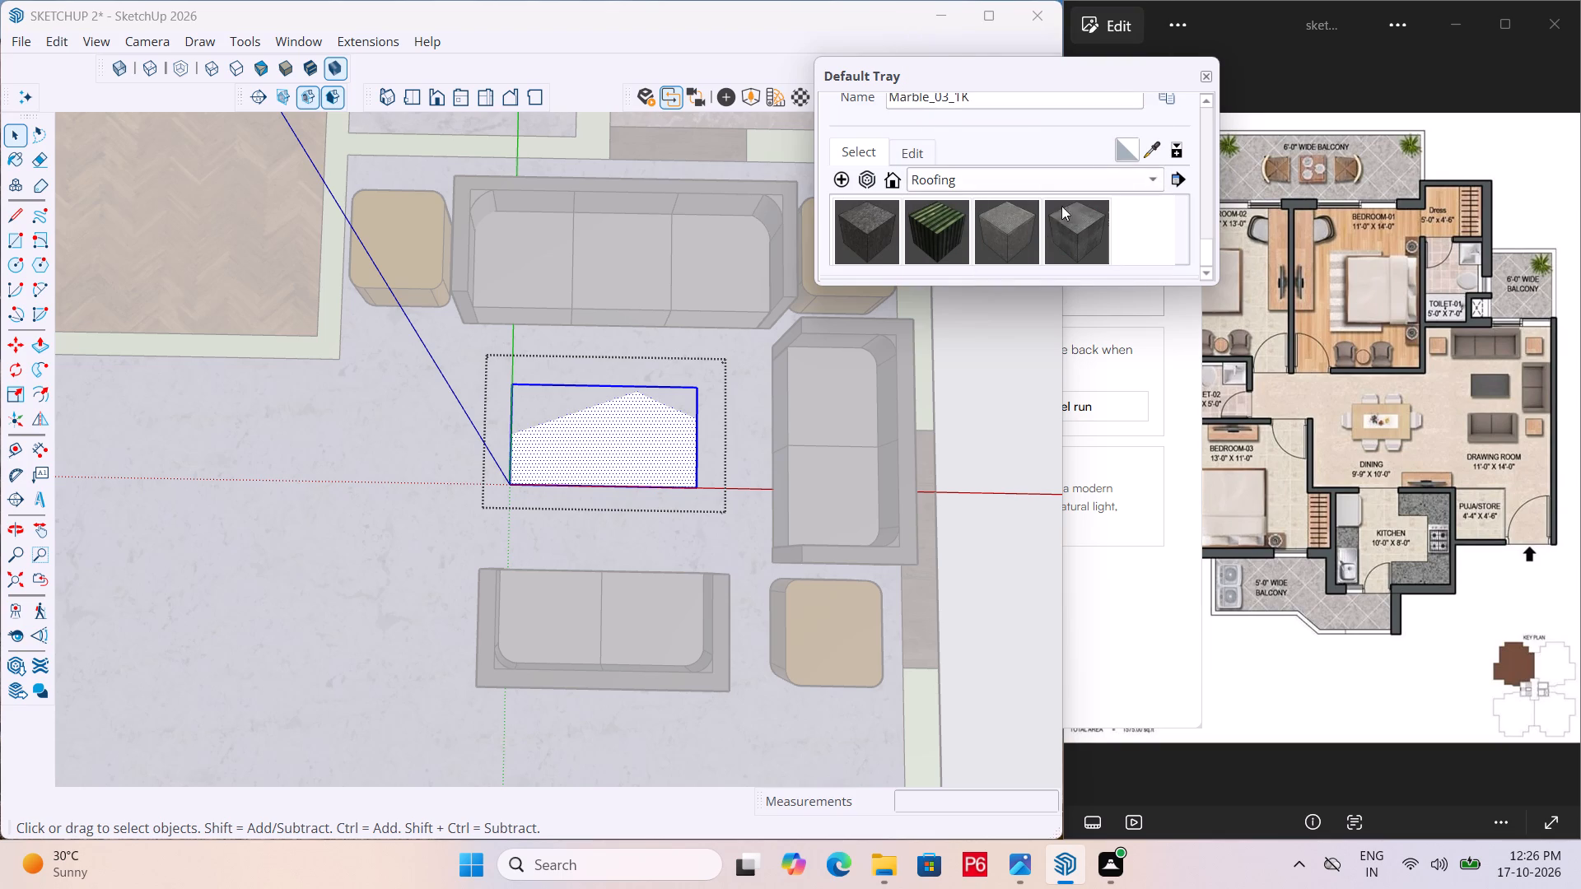
pyautogui.click(1058, 188)
pyautogui.click(1008, 172)
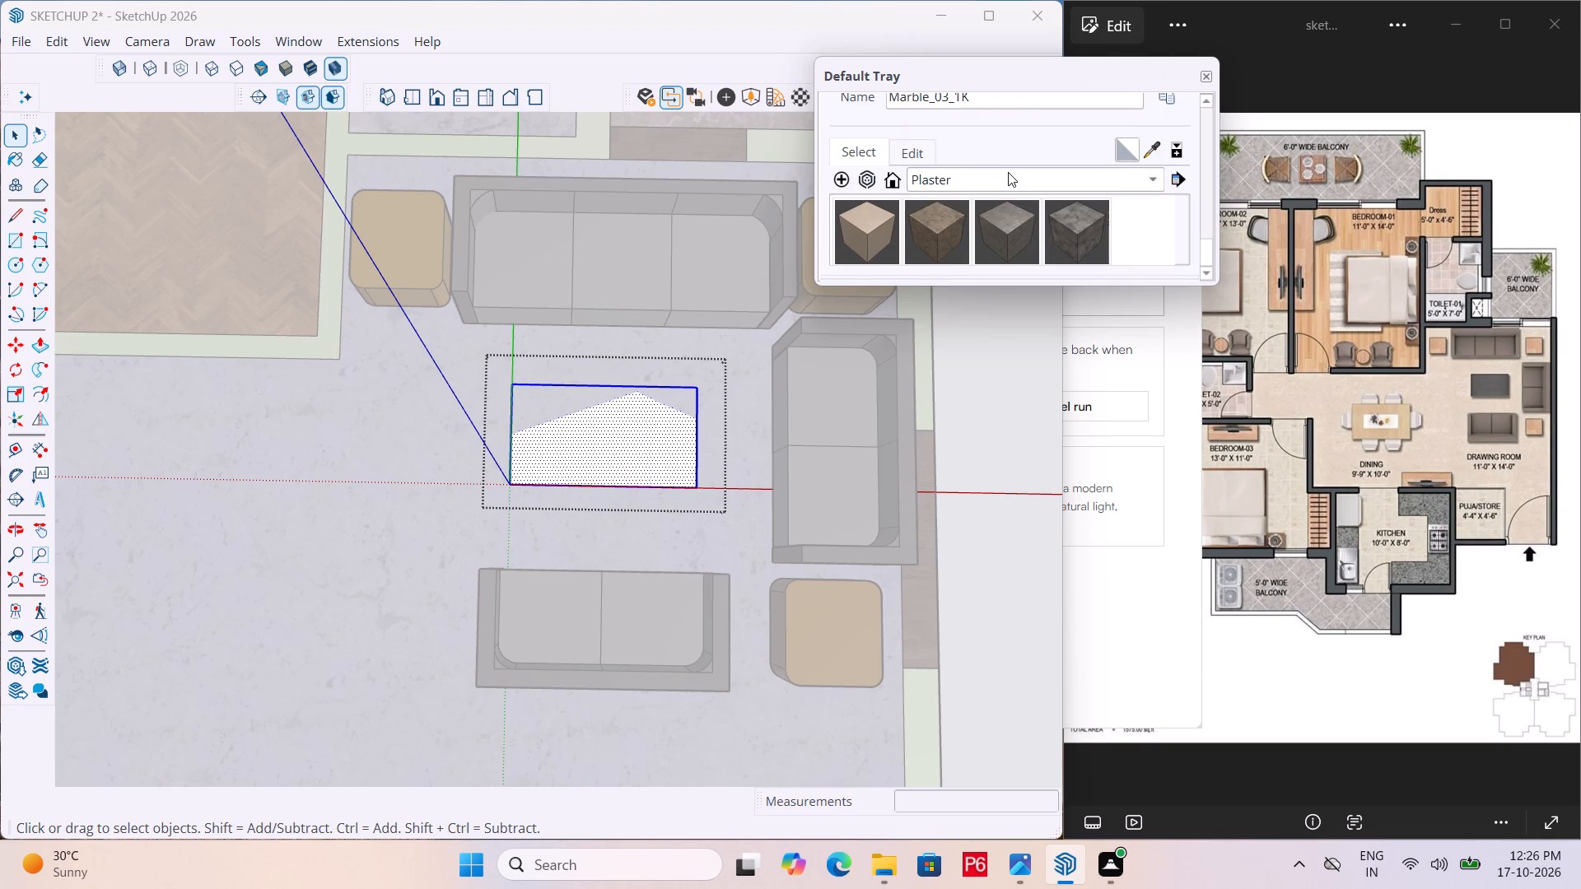
pyautogui.click(1002, 221)
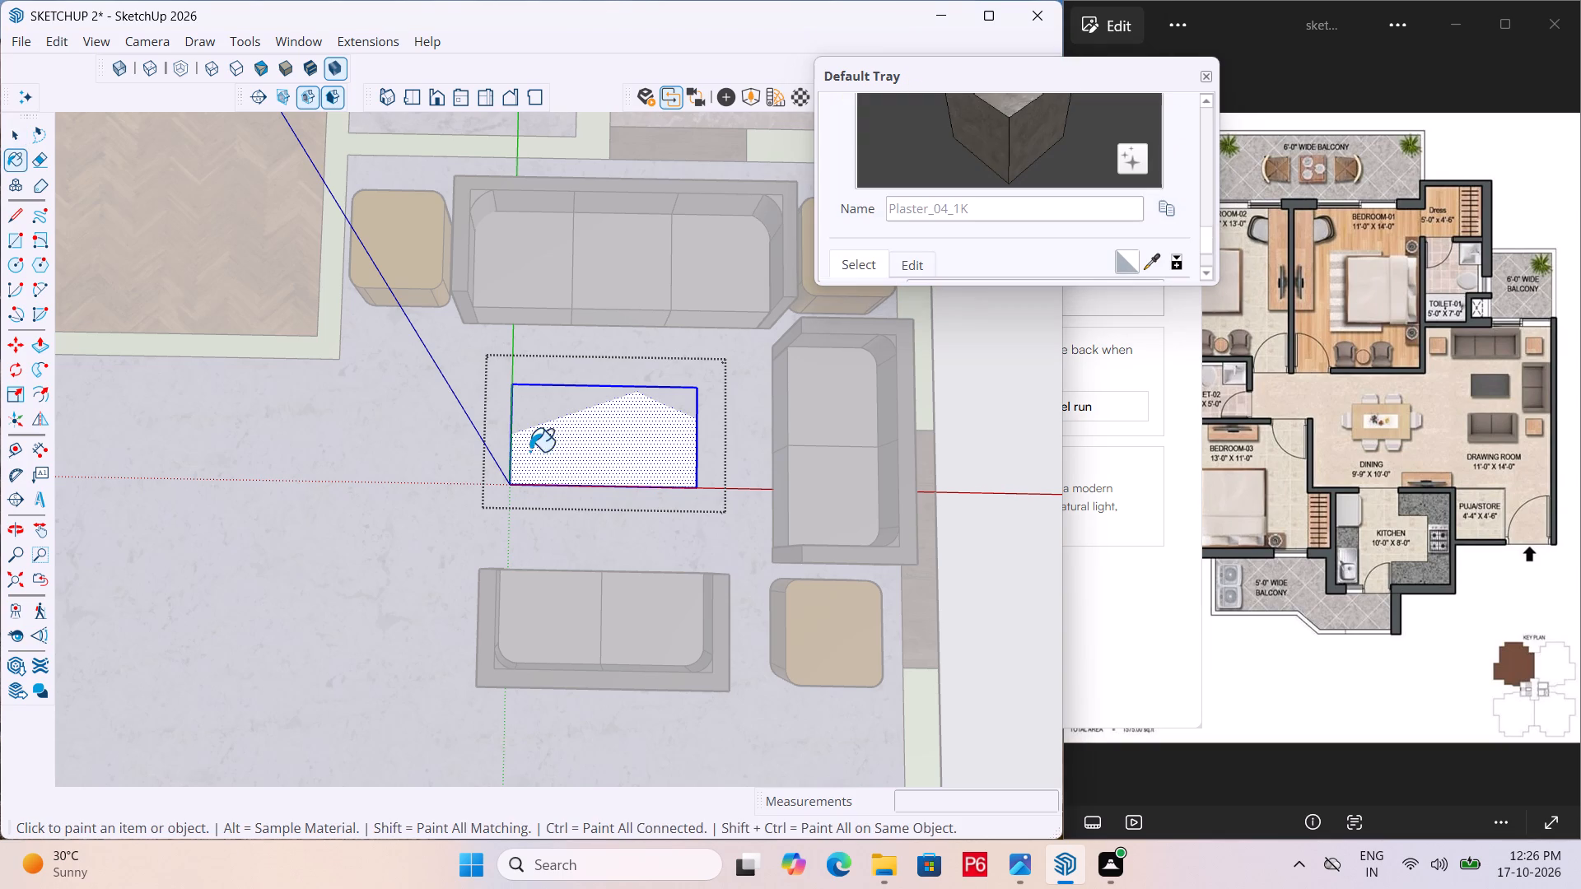
pyautogui.click(529, 452)
pyautogui.scroll(-11, 601, 375)
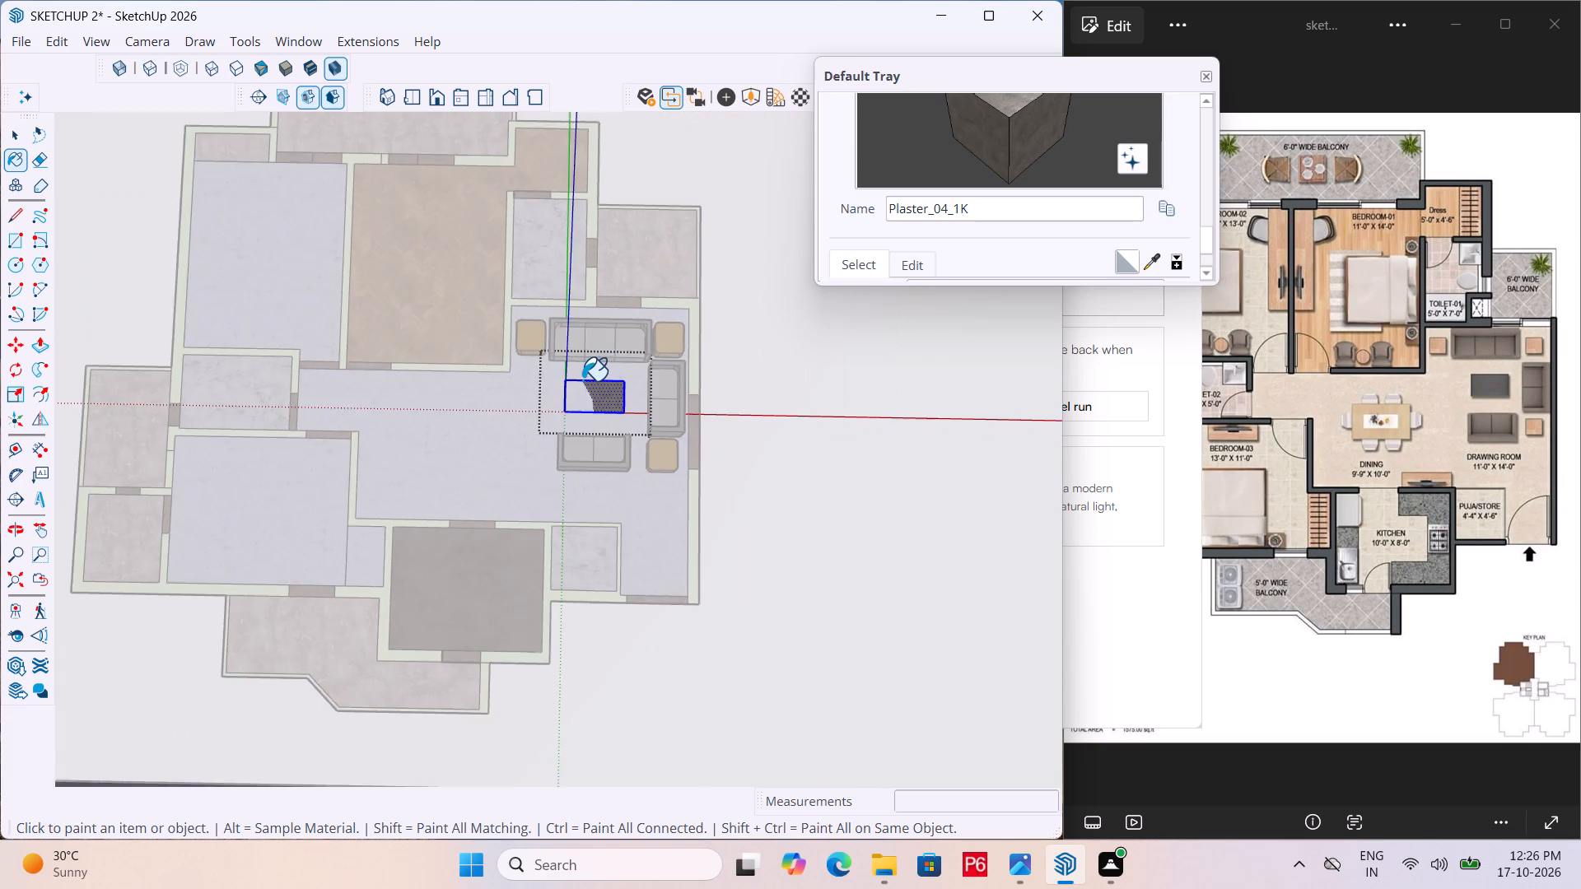
pyautogui.scroll(-2, 582, 380)
pyautogui.press('space')
pyautogui.scroll(-6, 774, 338)
pyautogui.click(600, 598)
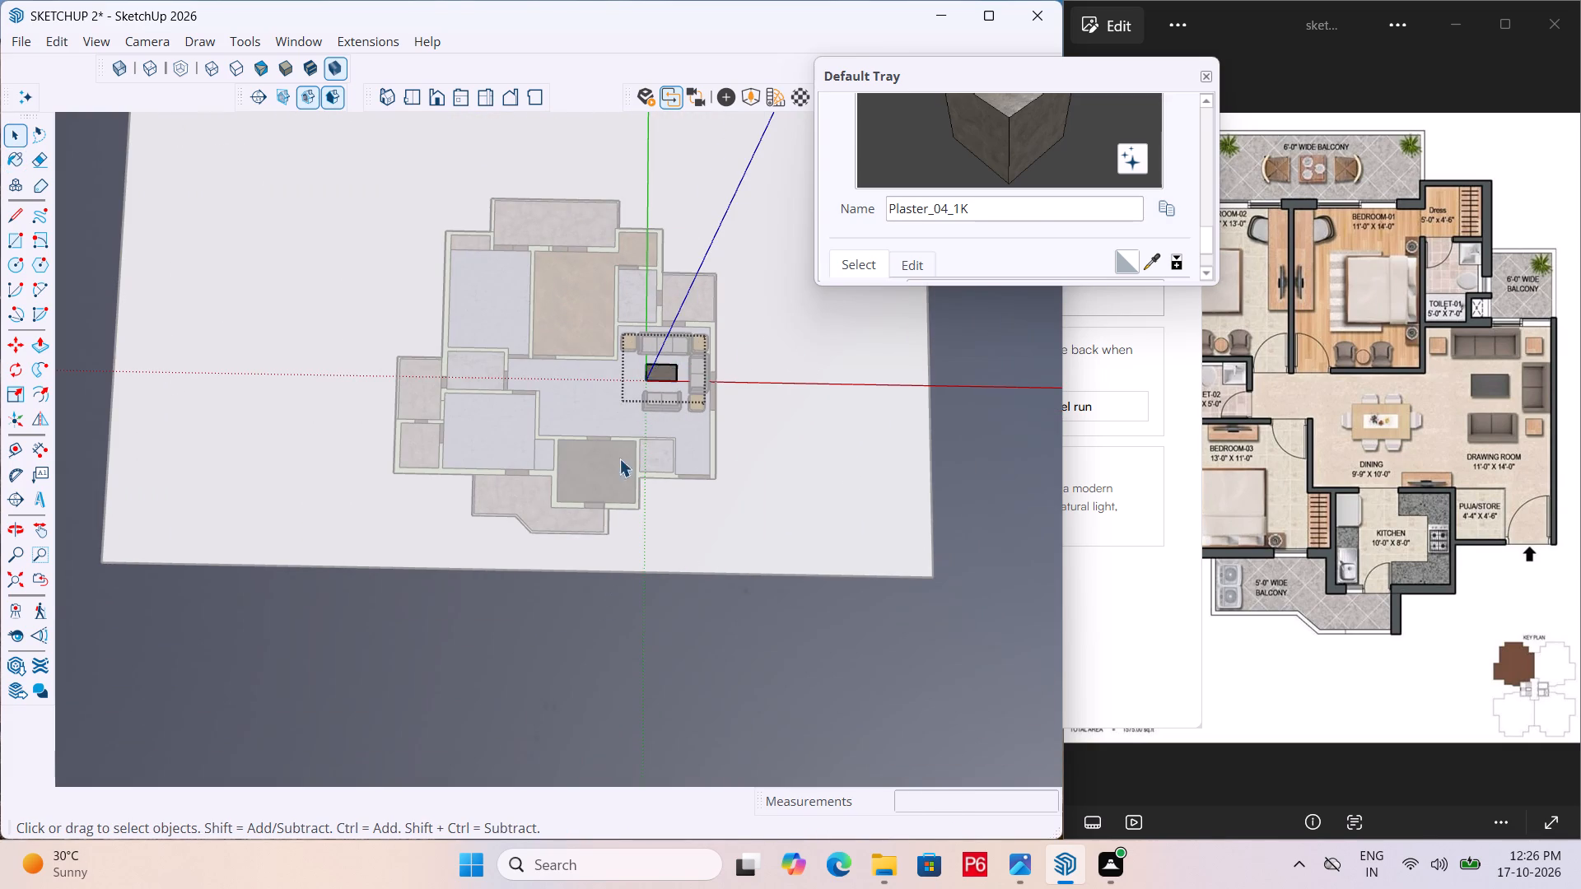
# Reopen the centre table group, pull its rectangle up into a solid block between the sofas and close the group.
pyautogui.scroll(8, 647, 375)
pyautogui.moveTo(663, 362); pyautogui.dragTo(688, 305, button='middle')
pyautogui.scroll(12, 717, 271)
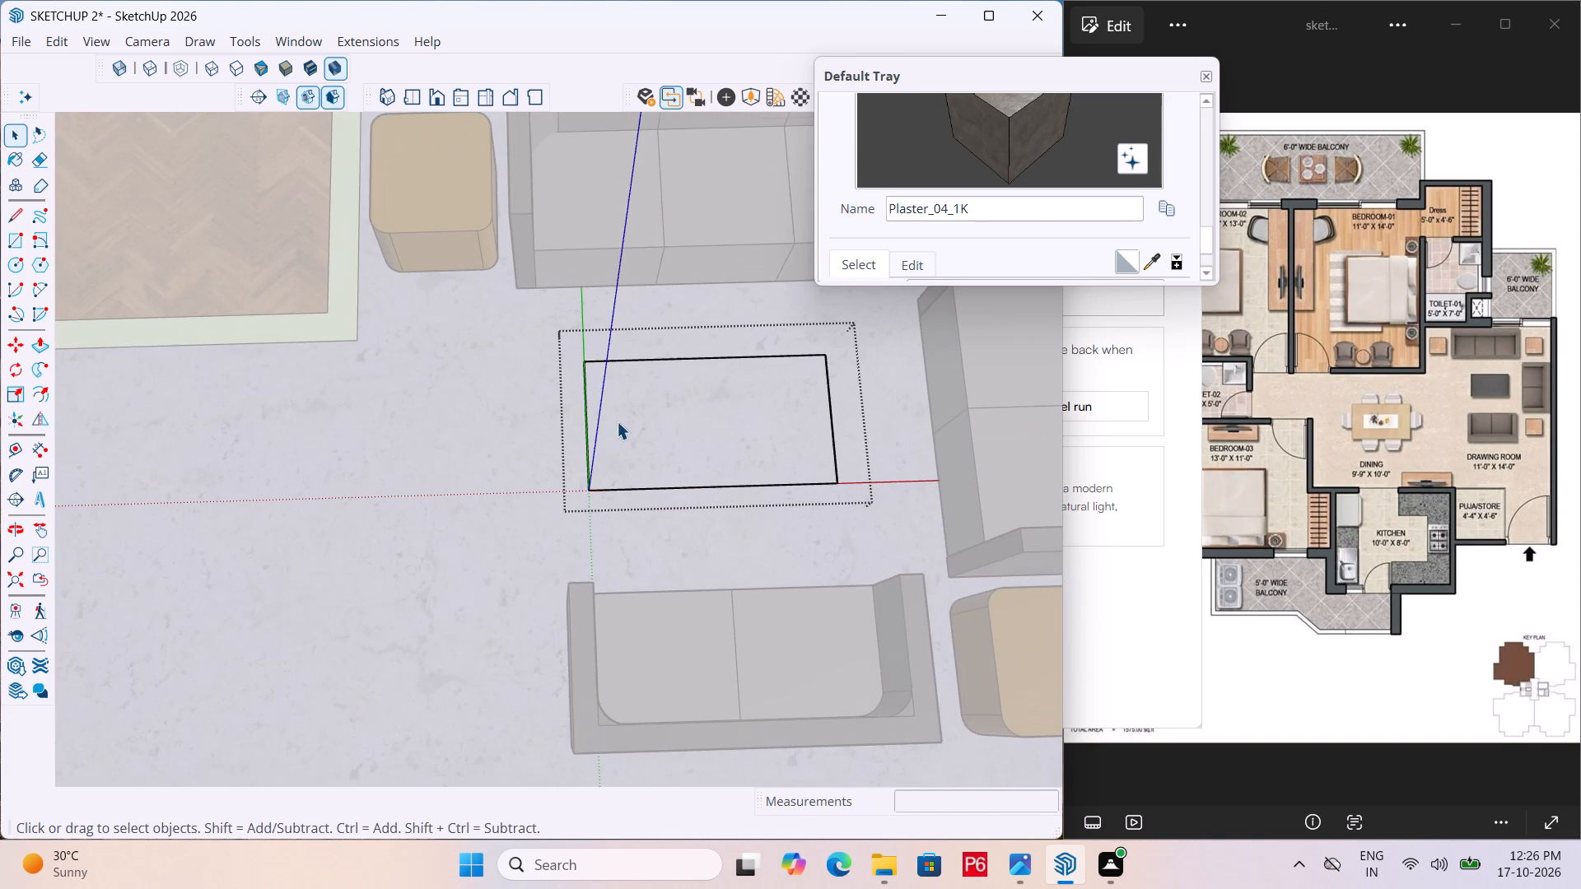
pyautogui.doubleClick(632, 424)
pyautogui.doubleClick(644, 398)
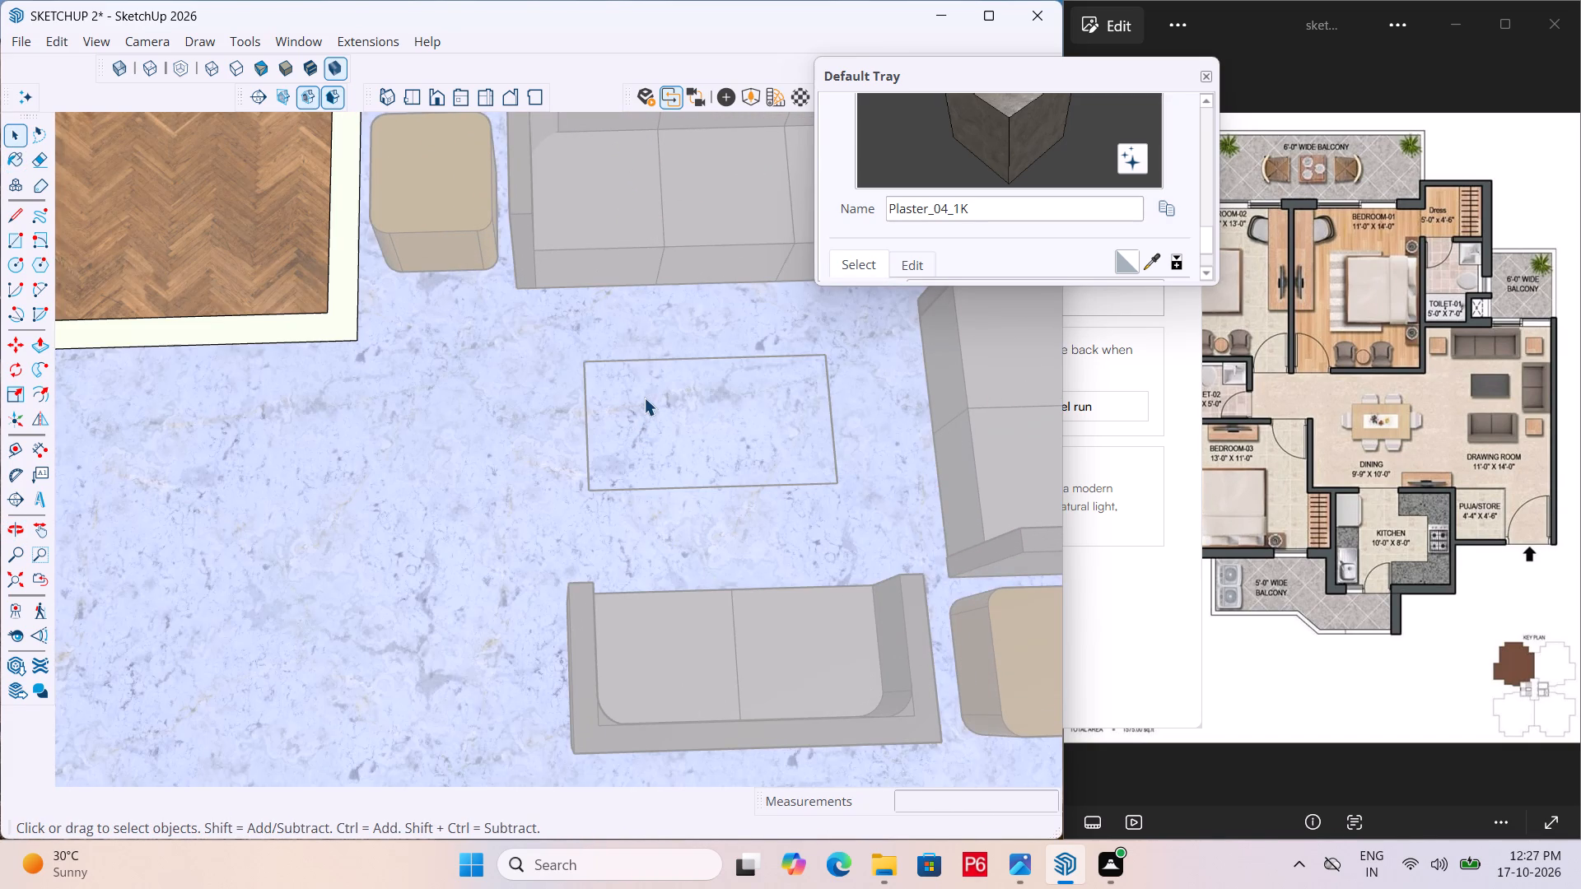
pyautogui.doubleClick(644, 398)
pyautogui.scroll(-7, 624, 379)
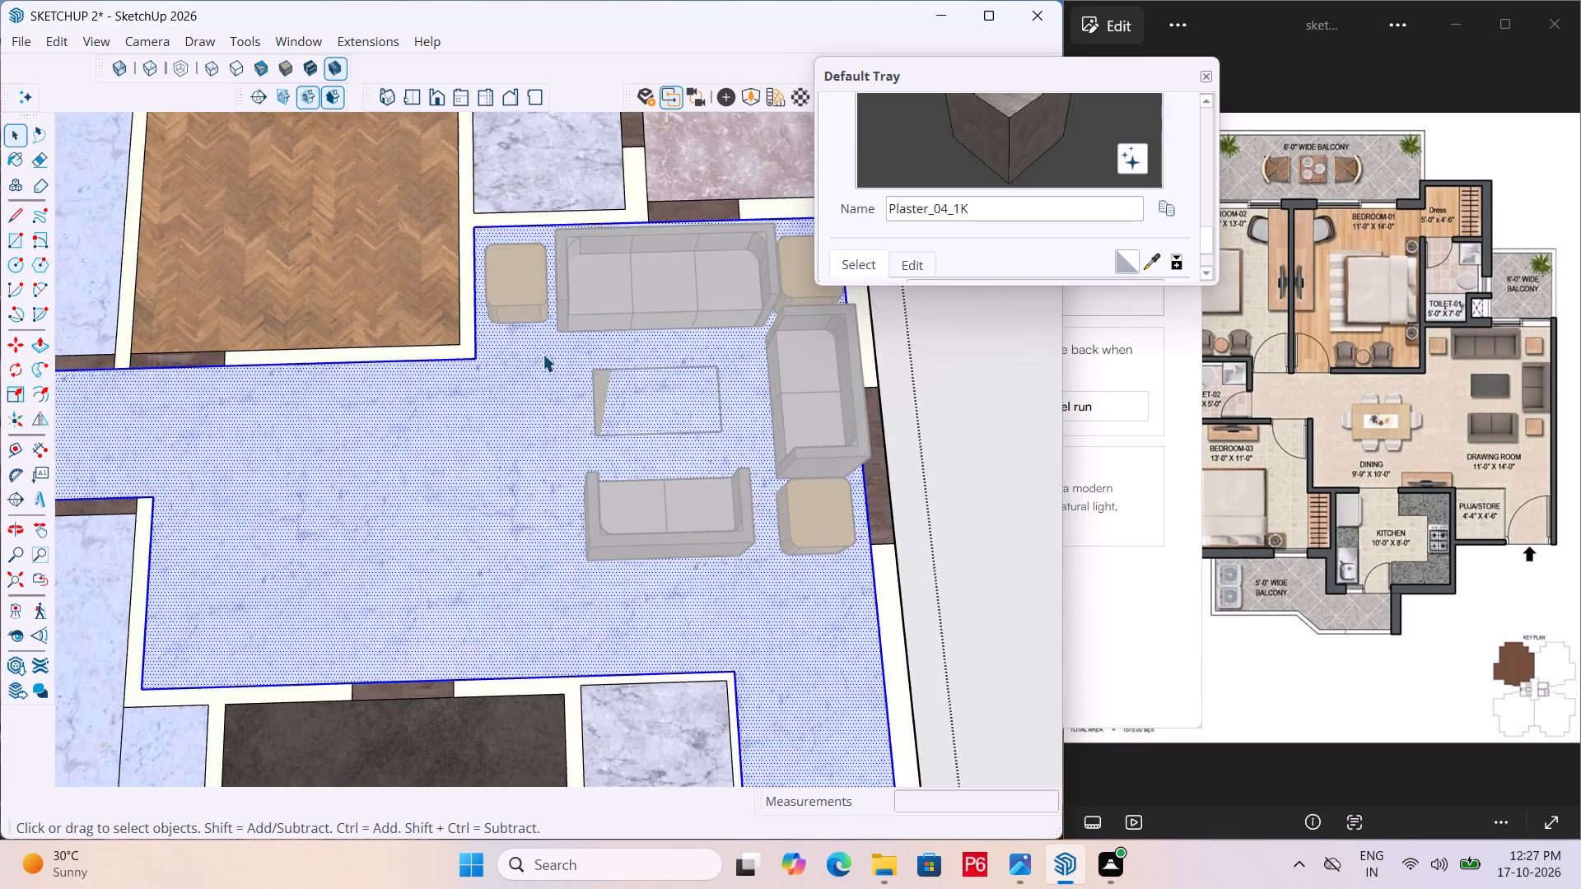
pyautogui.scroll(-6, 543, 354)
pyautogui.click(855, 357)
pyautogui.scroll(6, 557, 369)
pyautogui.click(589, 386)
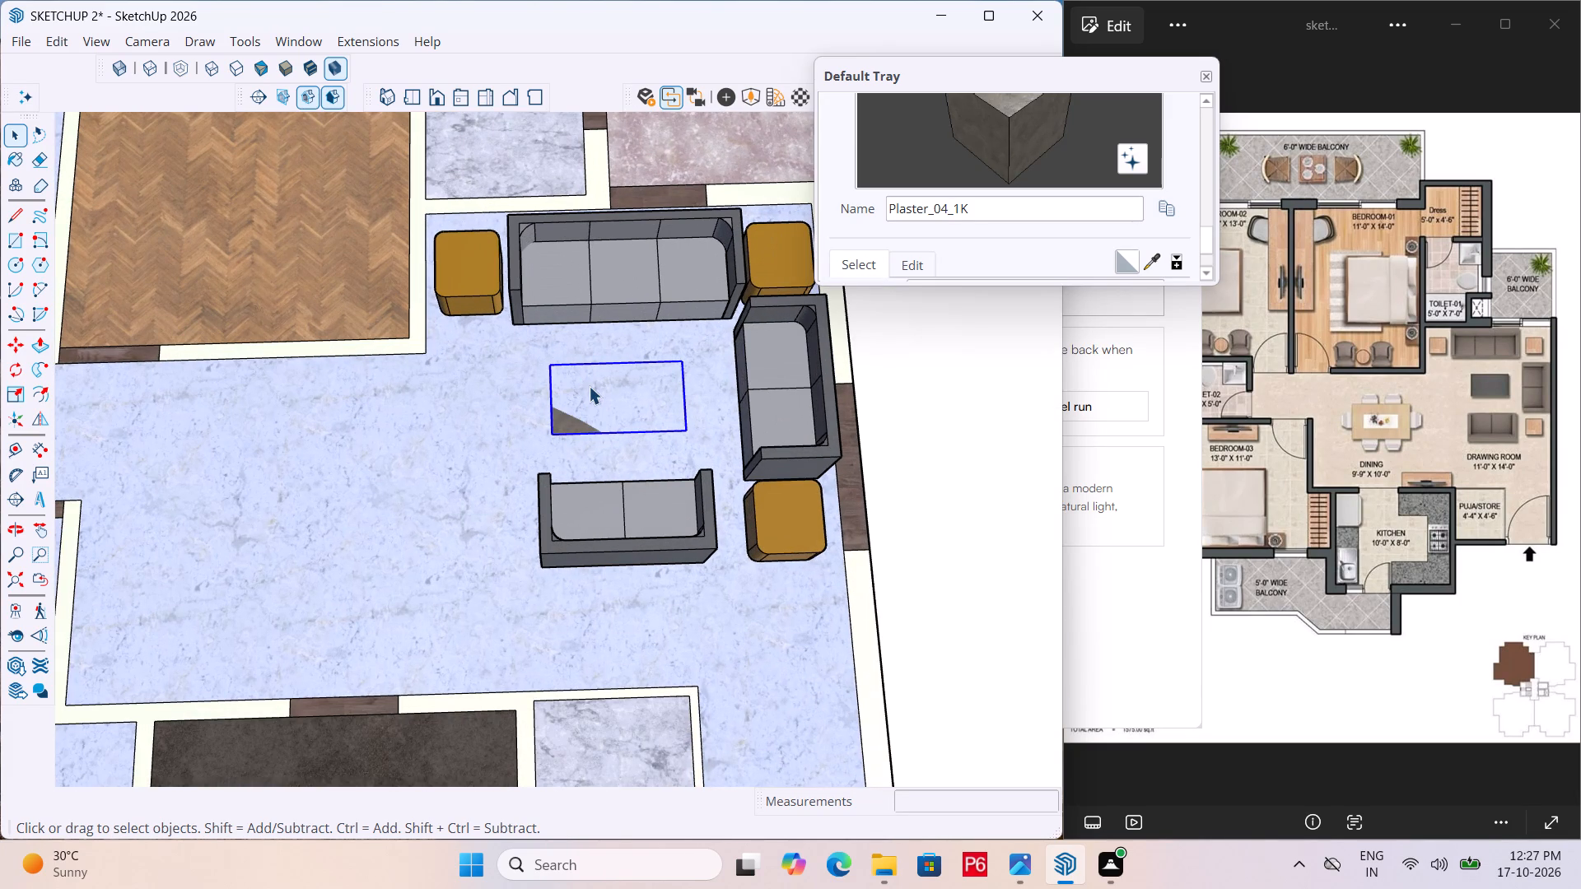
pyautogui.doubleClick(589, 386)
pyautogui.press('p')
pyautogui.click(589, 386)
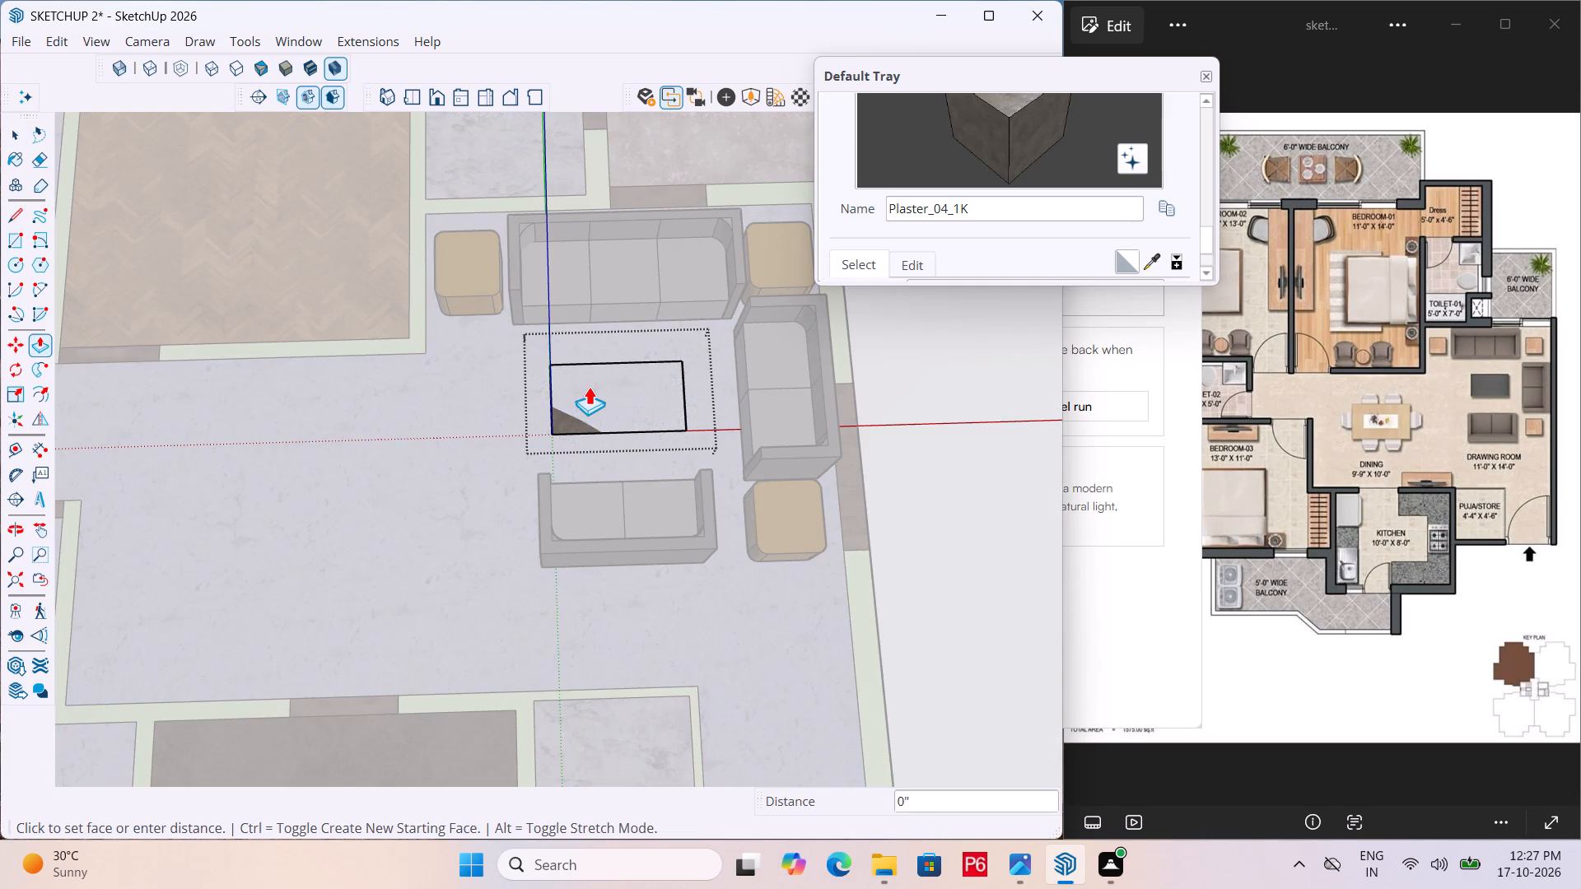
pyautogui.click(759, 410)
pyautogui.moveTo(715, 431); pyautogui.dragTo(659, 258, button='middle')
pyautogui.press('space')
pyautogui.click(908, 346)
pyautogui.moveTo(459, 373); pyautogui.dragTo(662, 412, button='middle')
# Save the model.
pyautogui.hotkey('ctrl', 's')
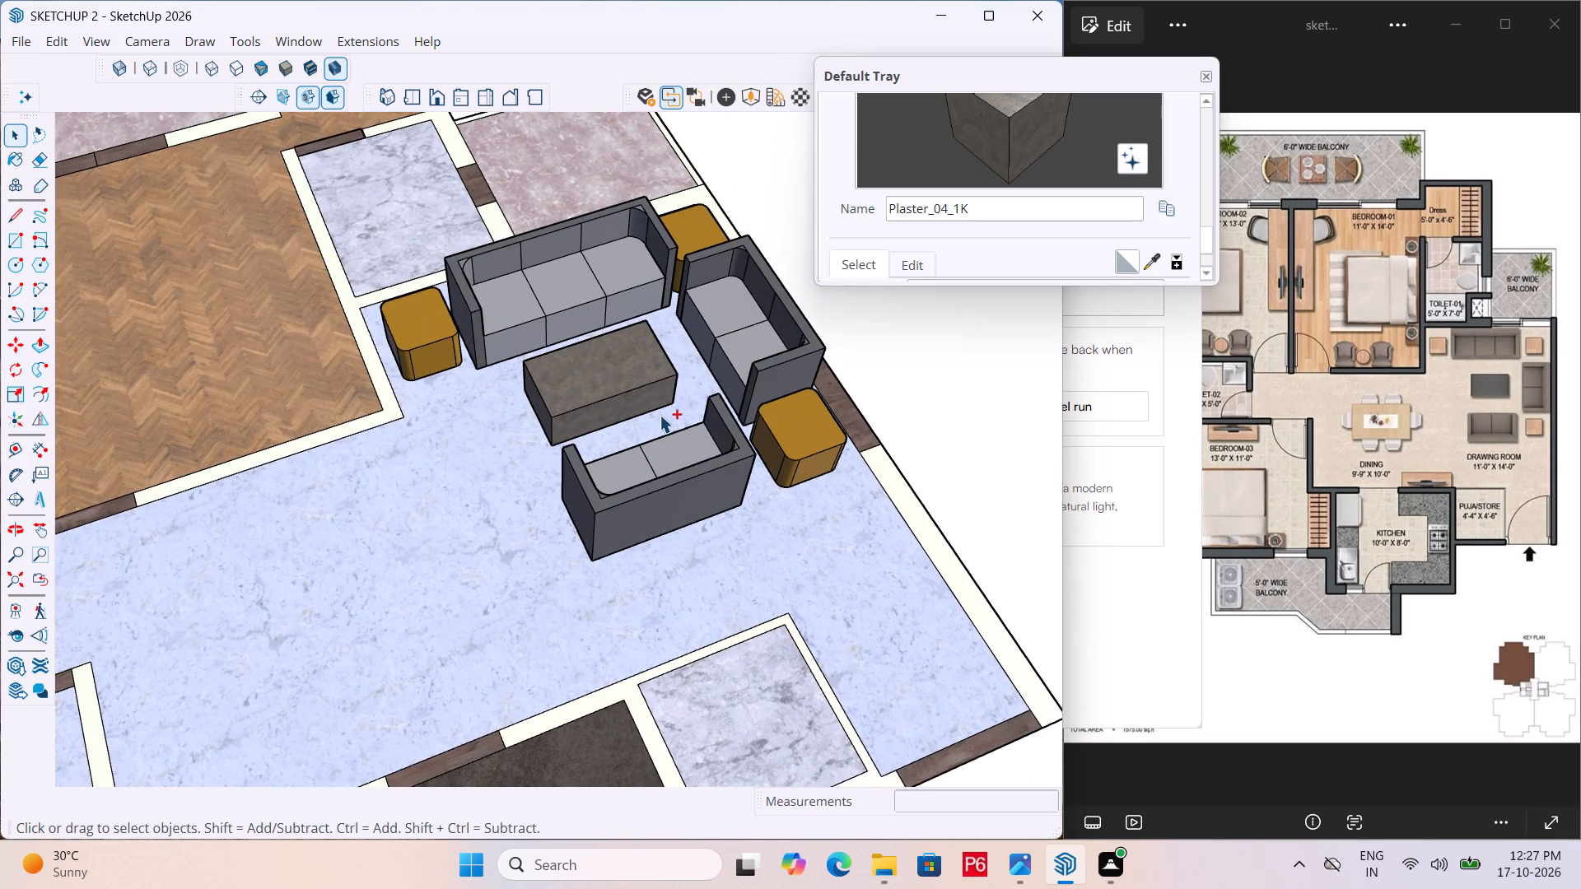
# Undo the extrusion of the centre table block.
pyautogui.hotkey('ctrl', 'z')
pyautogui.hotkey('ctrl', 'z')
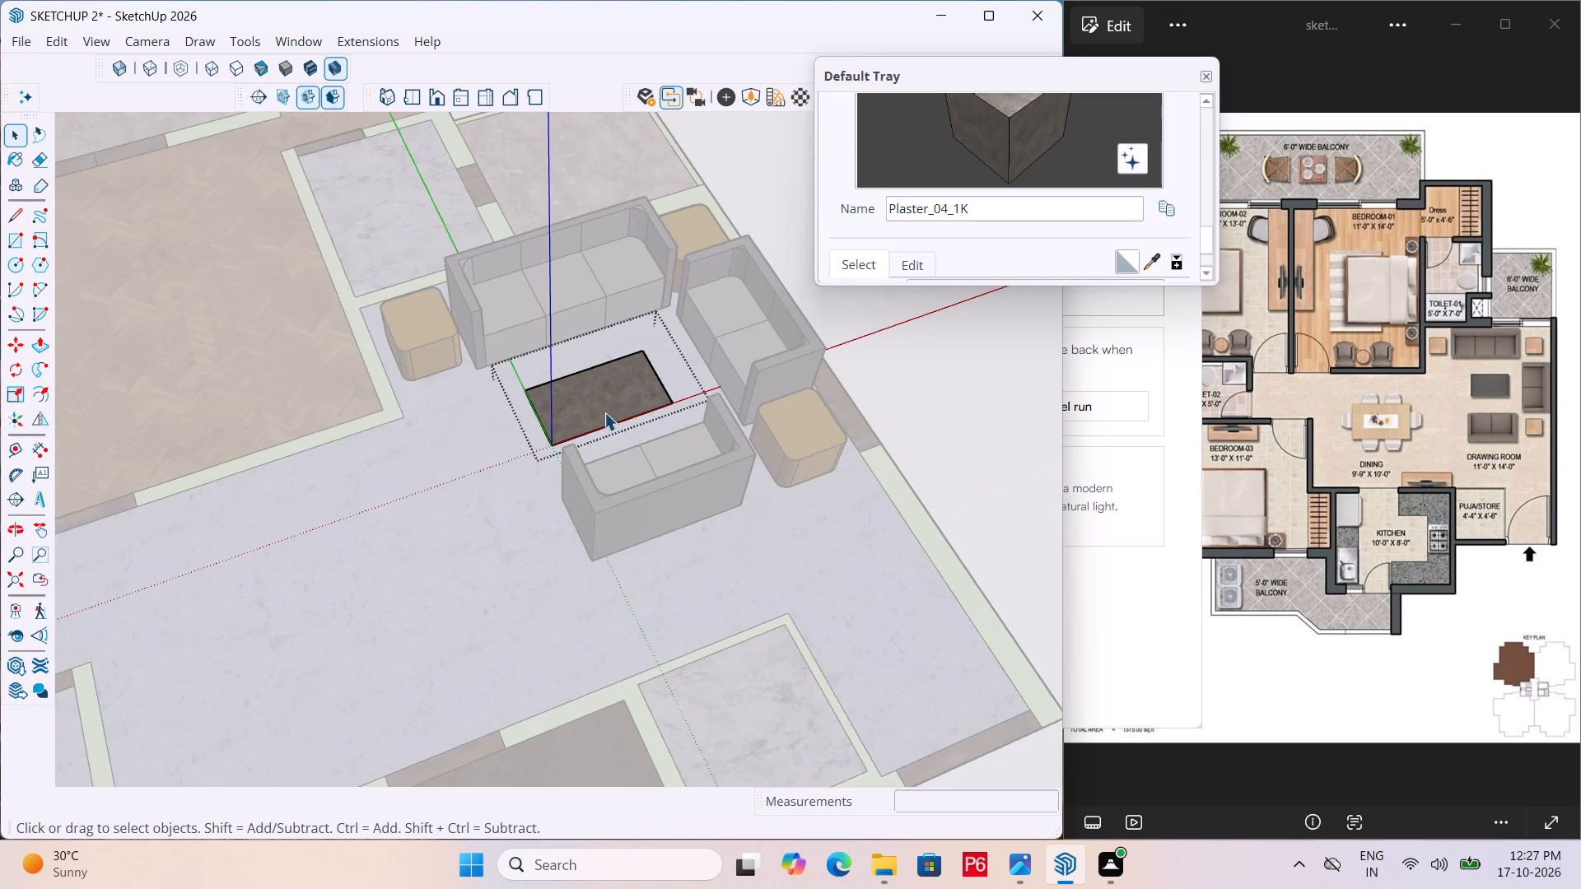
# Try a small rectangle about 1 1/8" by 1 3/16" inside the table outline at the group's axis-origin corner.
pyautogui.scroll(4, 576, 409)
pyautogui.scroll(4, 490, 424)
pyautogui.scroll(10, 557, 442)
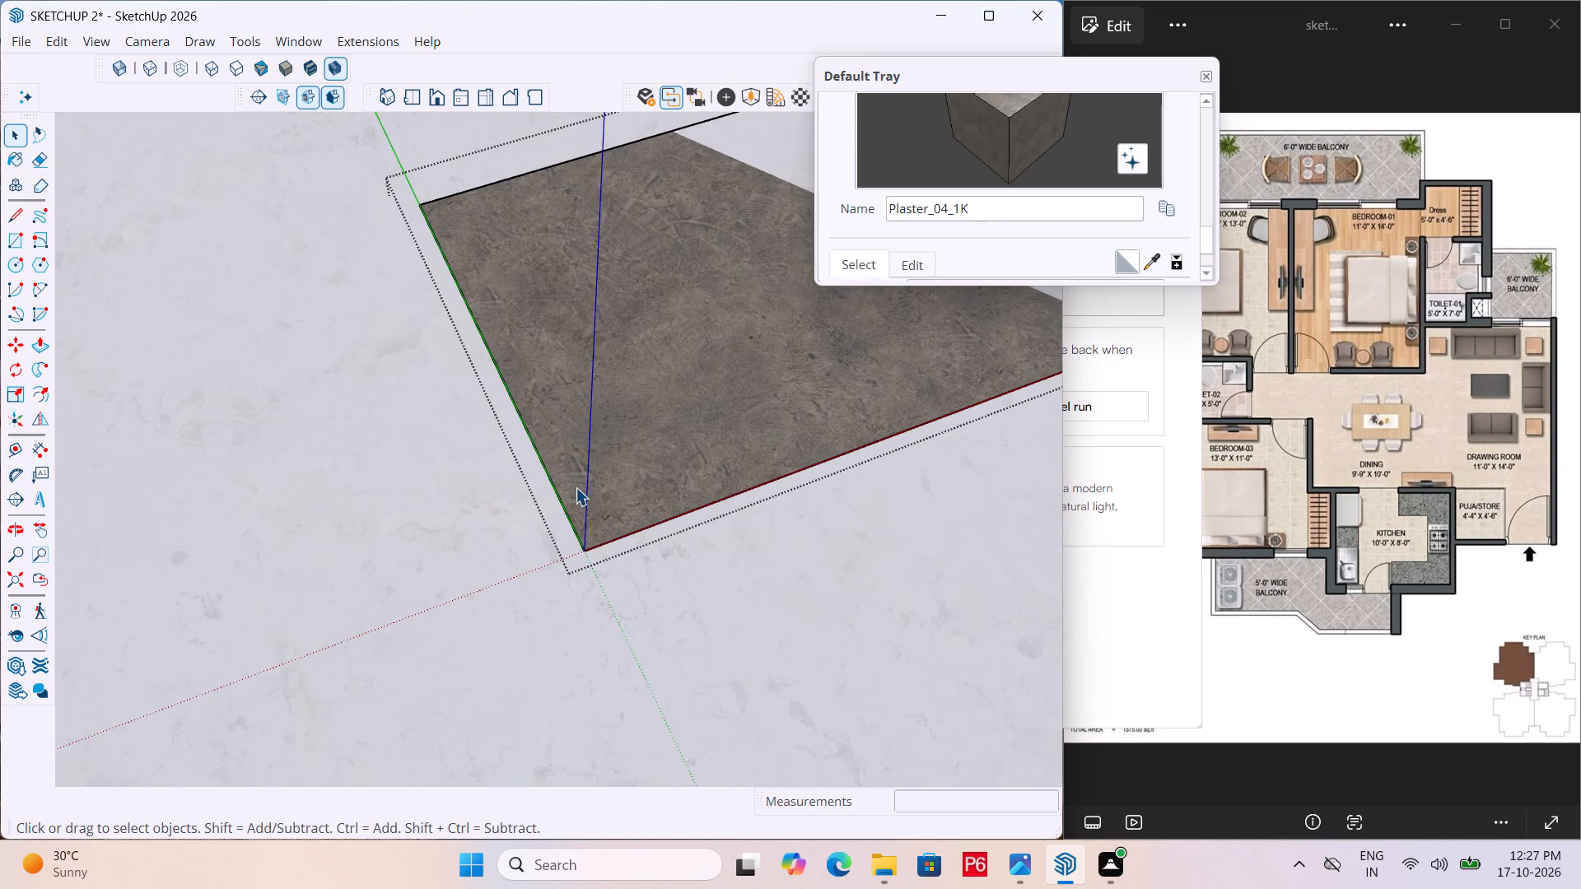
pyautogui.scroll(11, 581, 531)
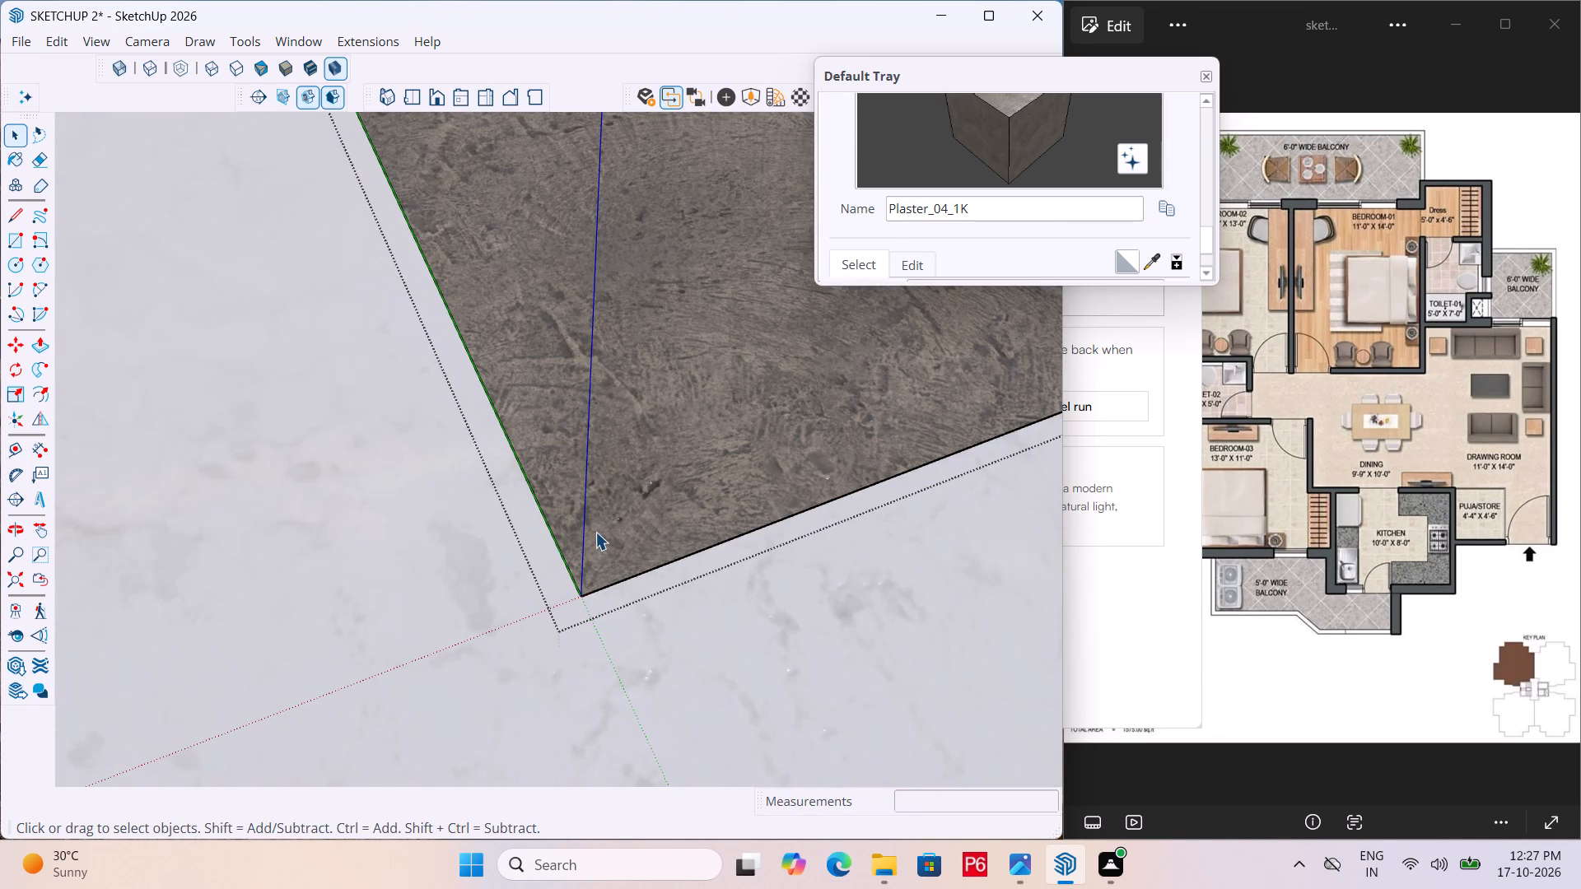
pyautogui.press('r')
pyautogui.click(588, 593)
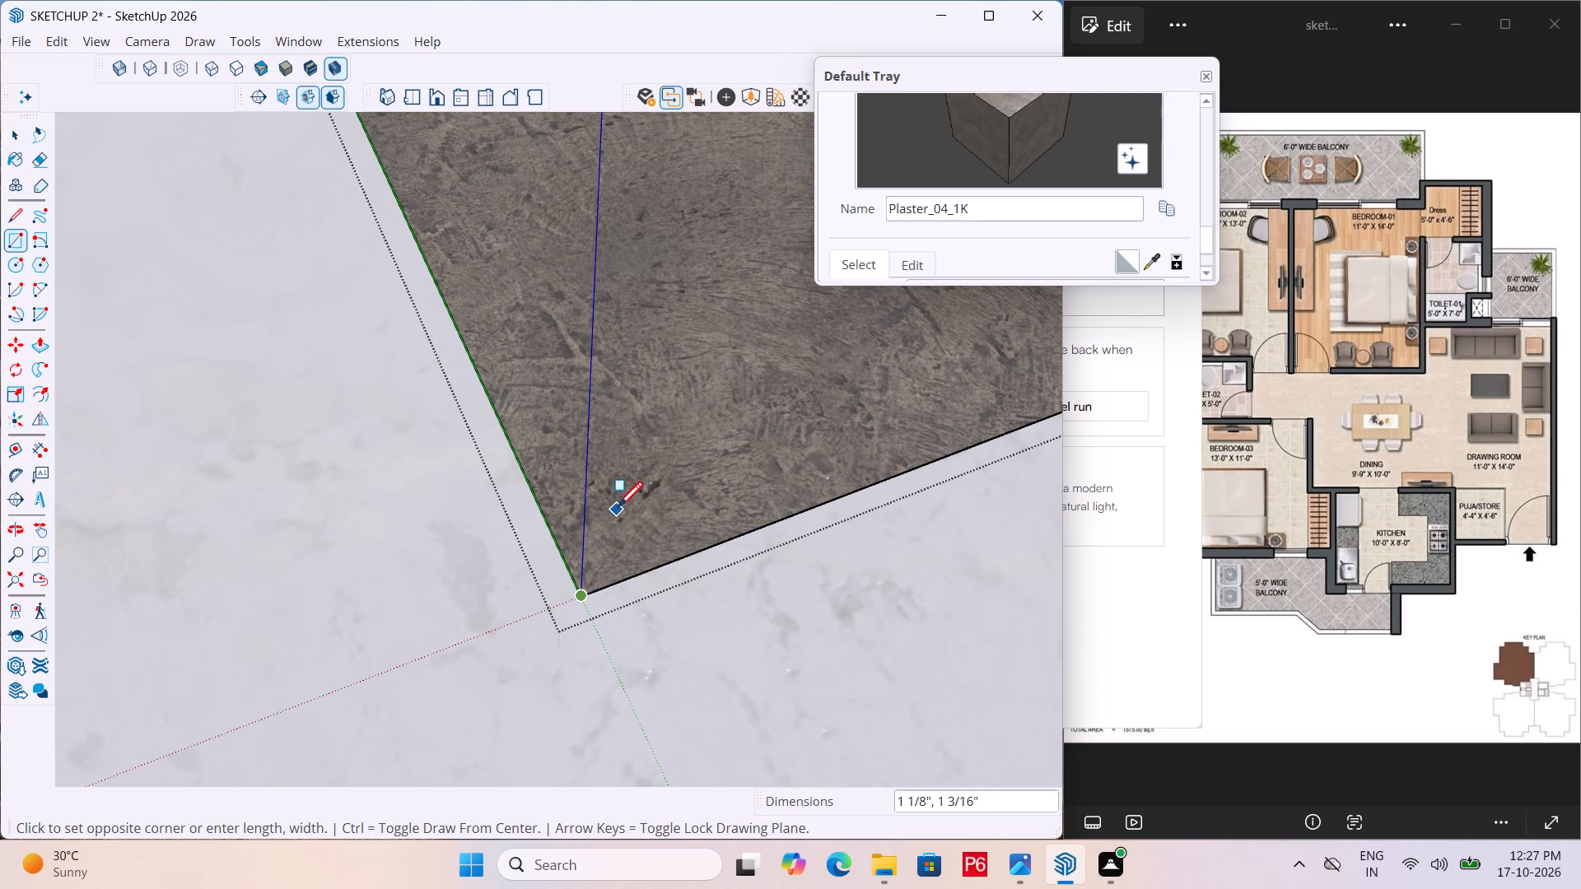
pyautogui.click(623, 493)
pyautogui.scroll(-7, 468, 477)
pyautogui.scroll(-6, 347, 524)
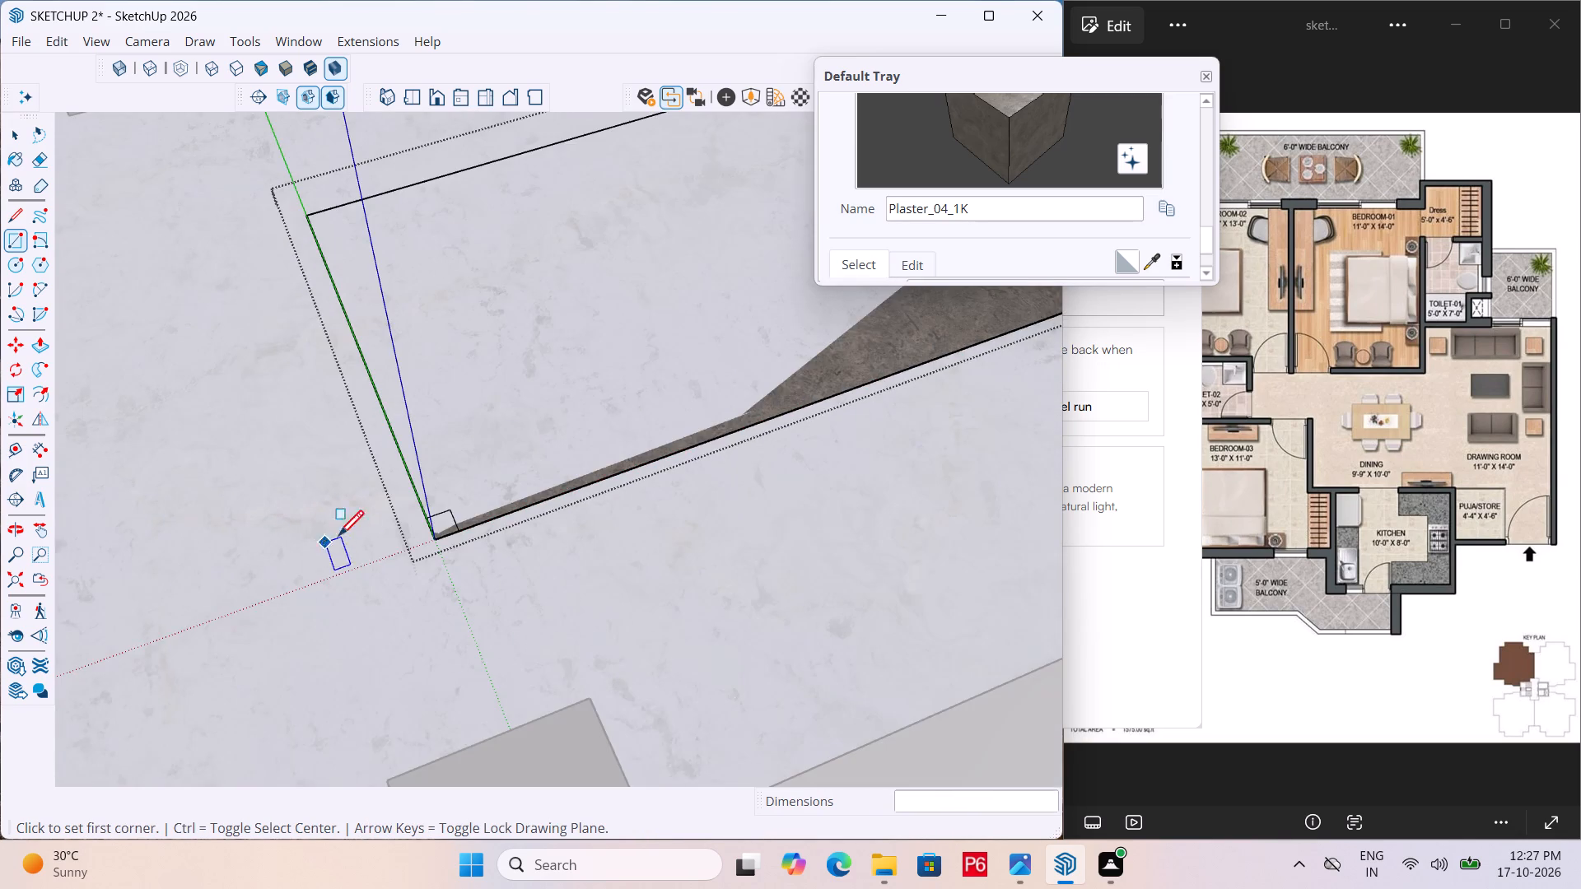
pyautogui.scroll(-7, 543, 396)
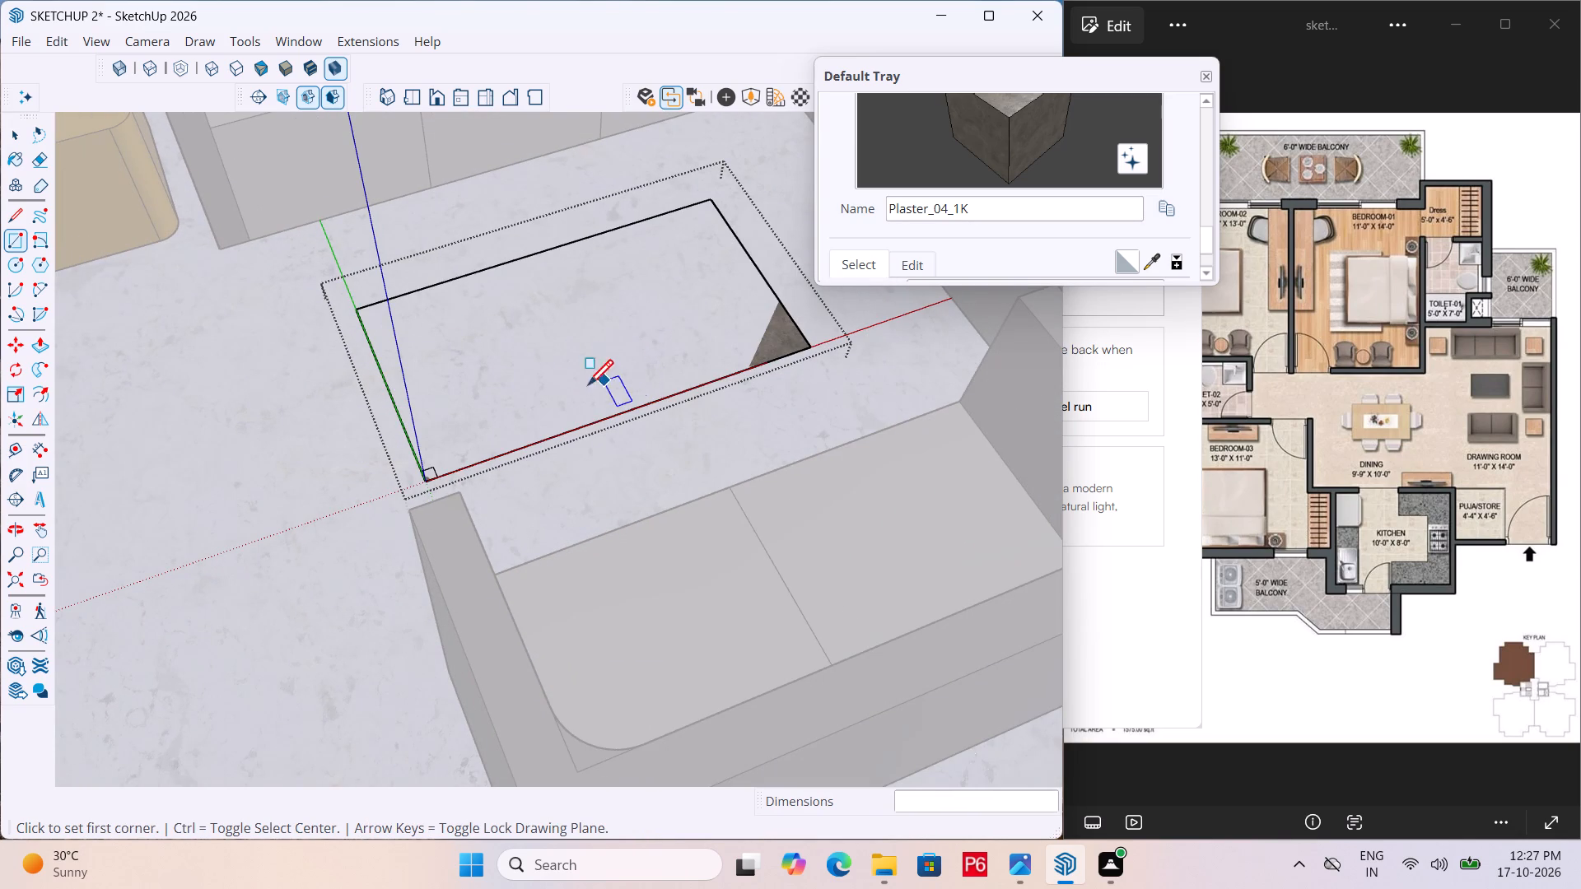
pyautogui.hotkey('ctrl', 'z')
# Draw a larger small rectangle inside the table outline, starting from the group's axis-origin corner.
pyautogui.scroll(17, 458, 476)
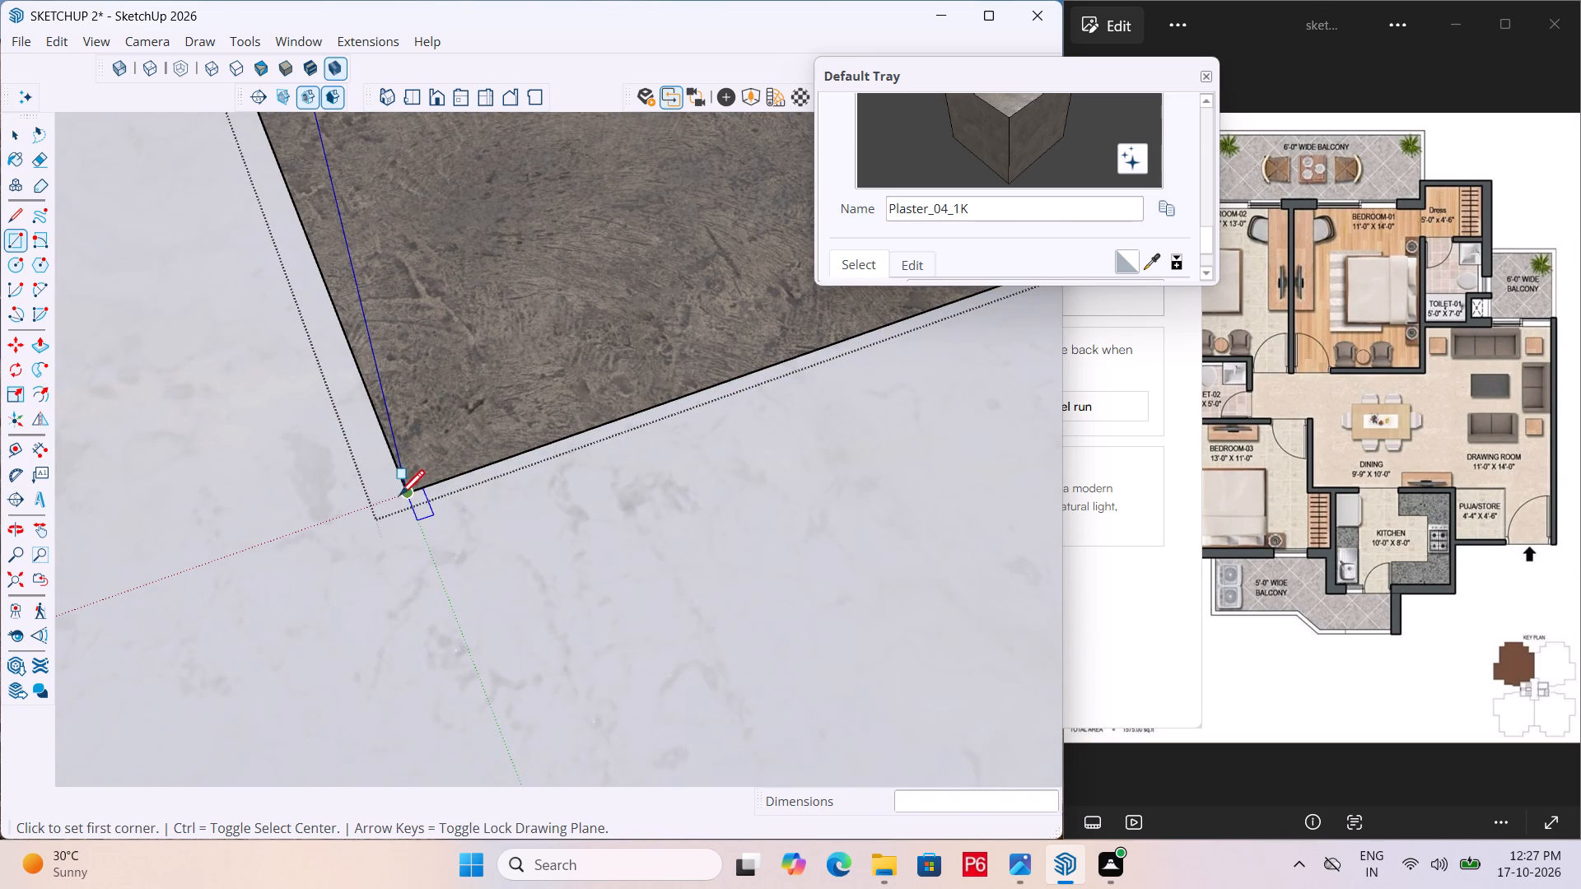
pyautogui.click(407, 502)
pyautogui.click(520, 347)
pyautogui.scroll(-2, 210, 293)
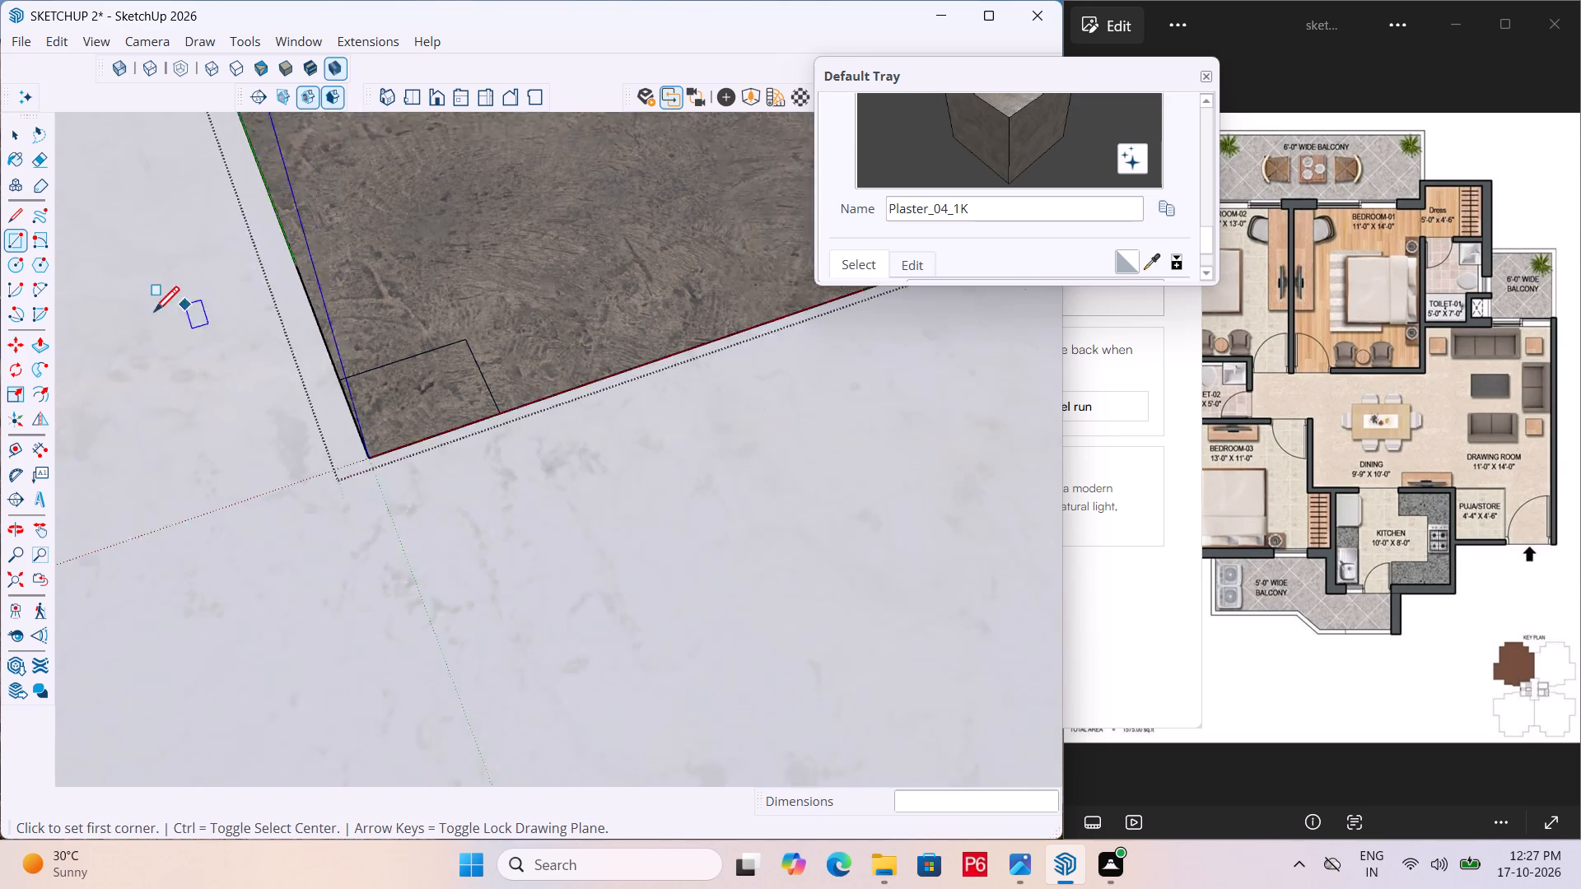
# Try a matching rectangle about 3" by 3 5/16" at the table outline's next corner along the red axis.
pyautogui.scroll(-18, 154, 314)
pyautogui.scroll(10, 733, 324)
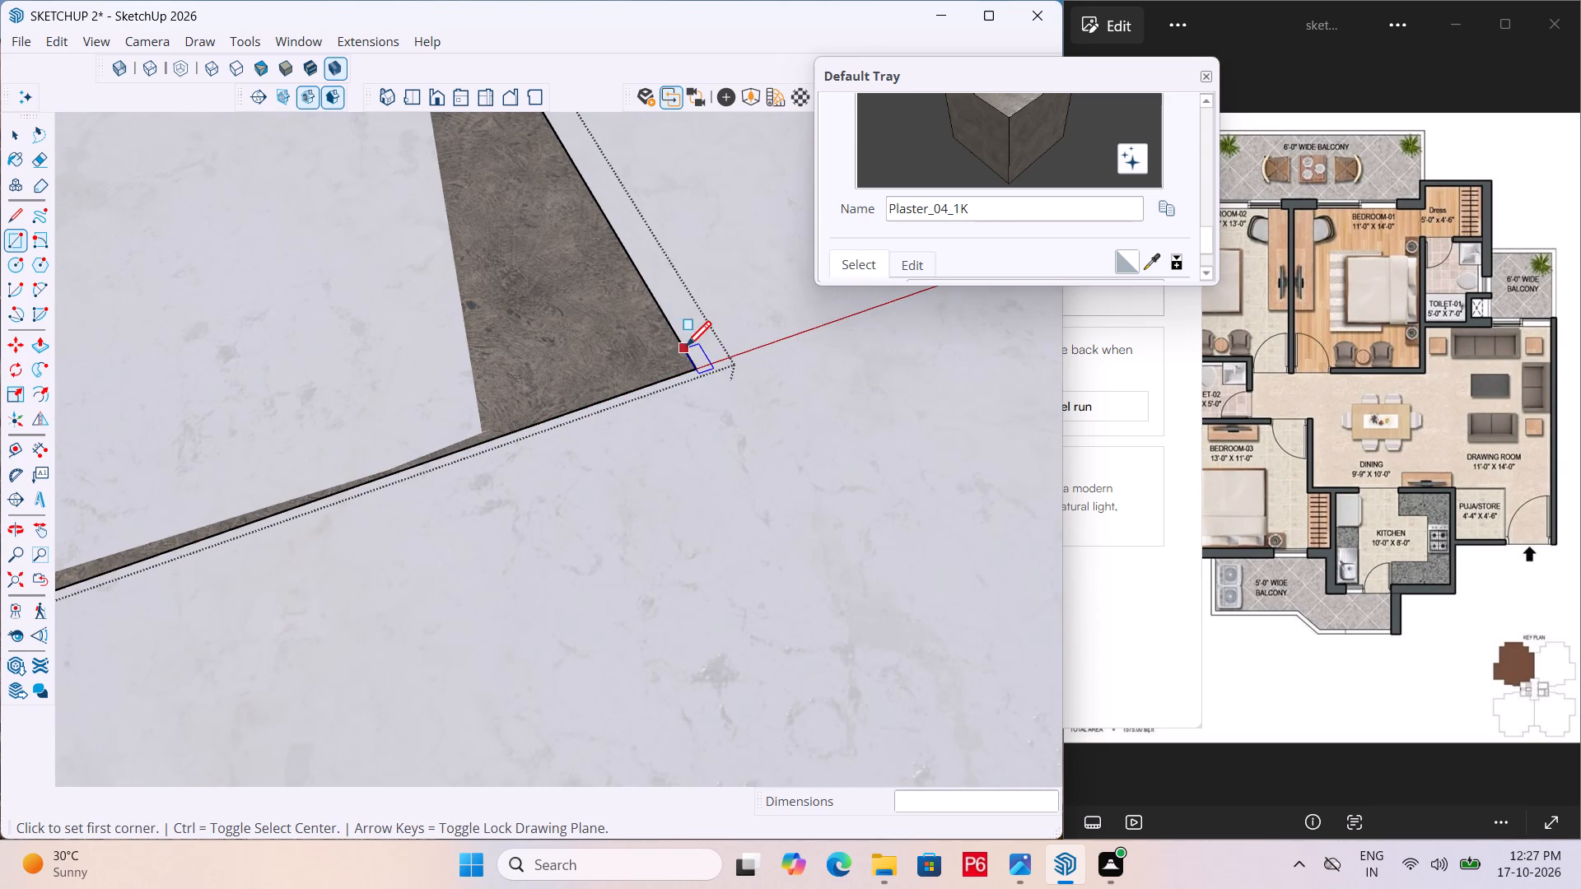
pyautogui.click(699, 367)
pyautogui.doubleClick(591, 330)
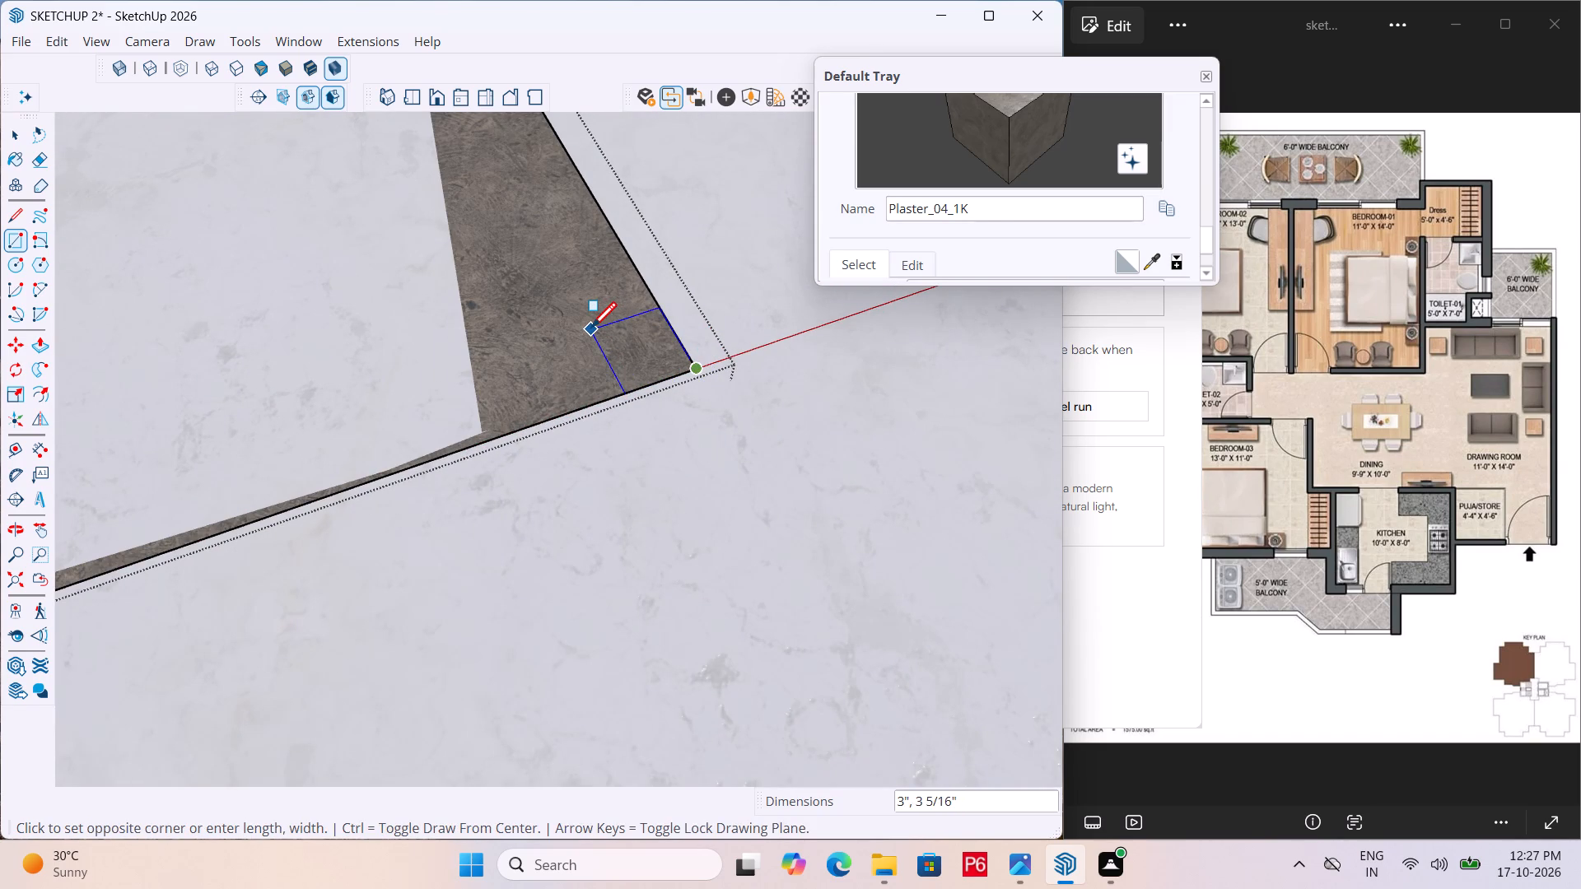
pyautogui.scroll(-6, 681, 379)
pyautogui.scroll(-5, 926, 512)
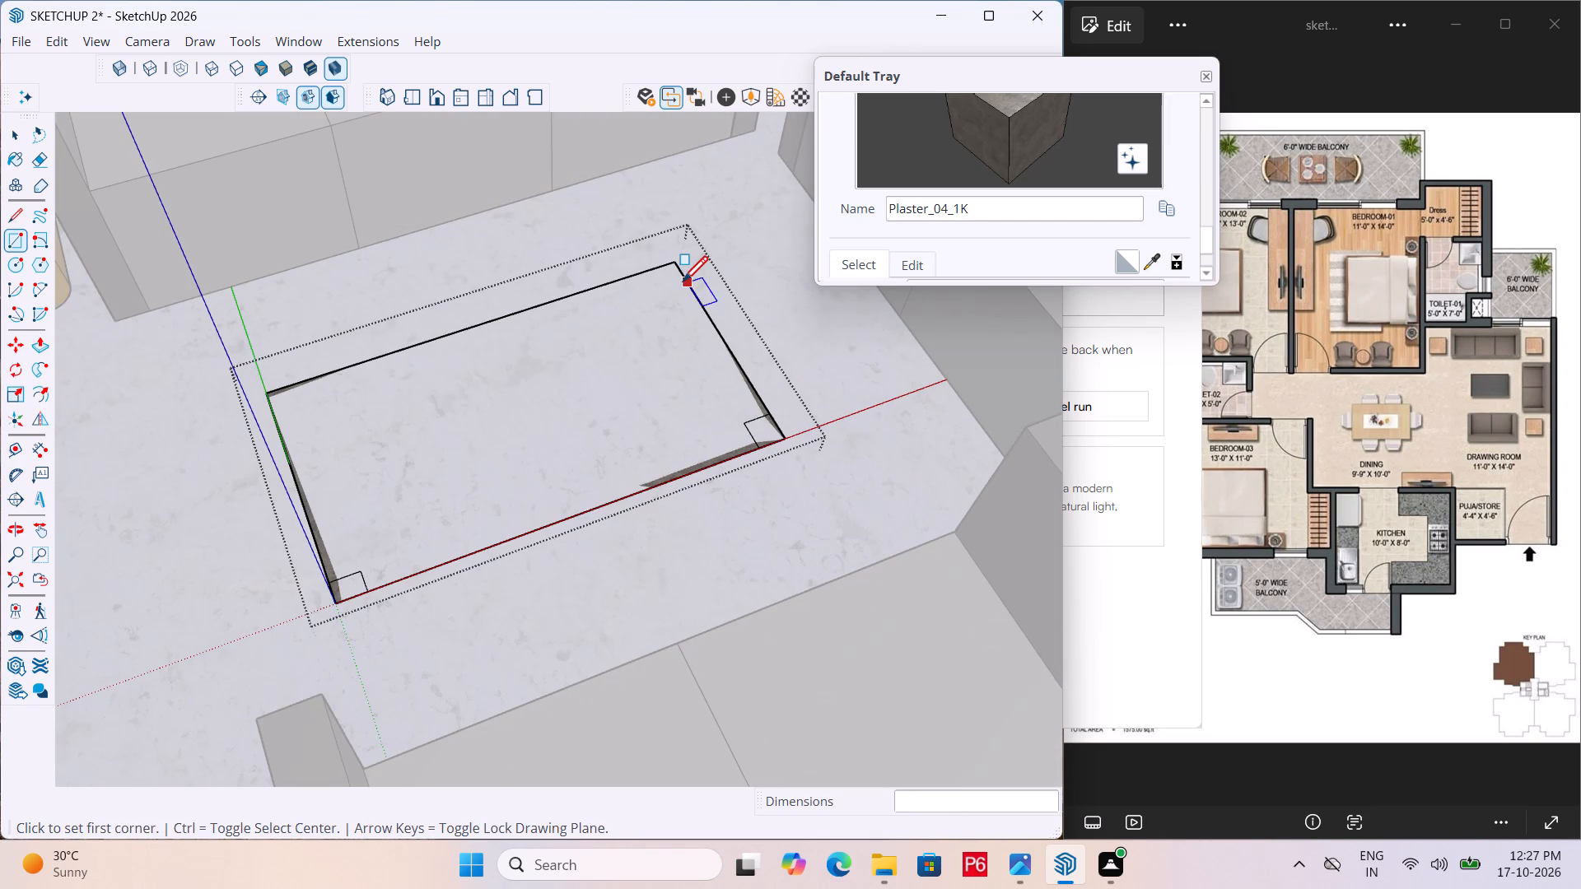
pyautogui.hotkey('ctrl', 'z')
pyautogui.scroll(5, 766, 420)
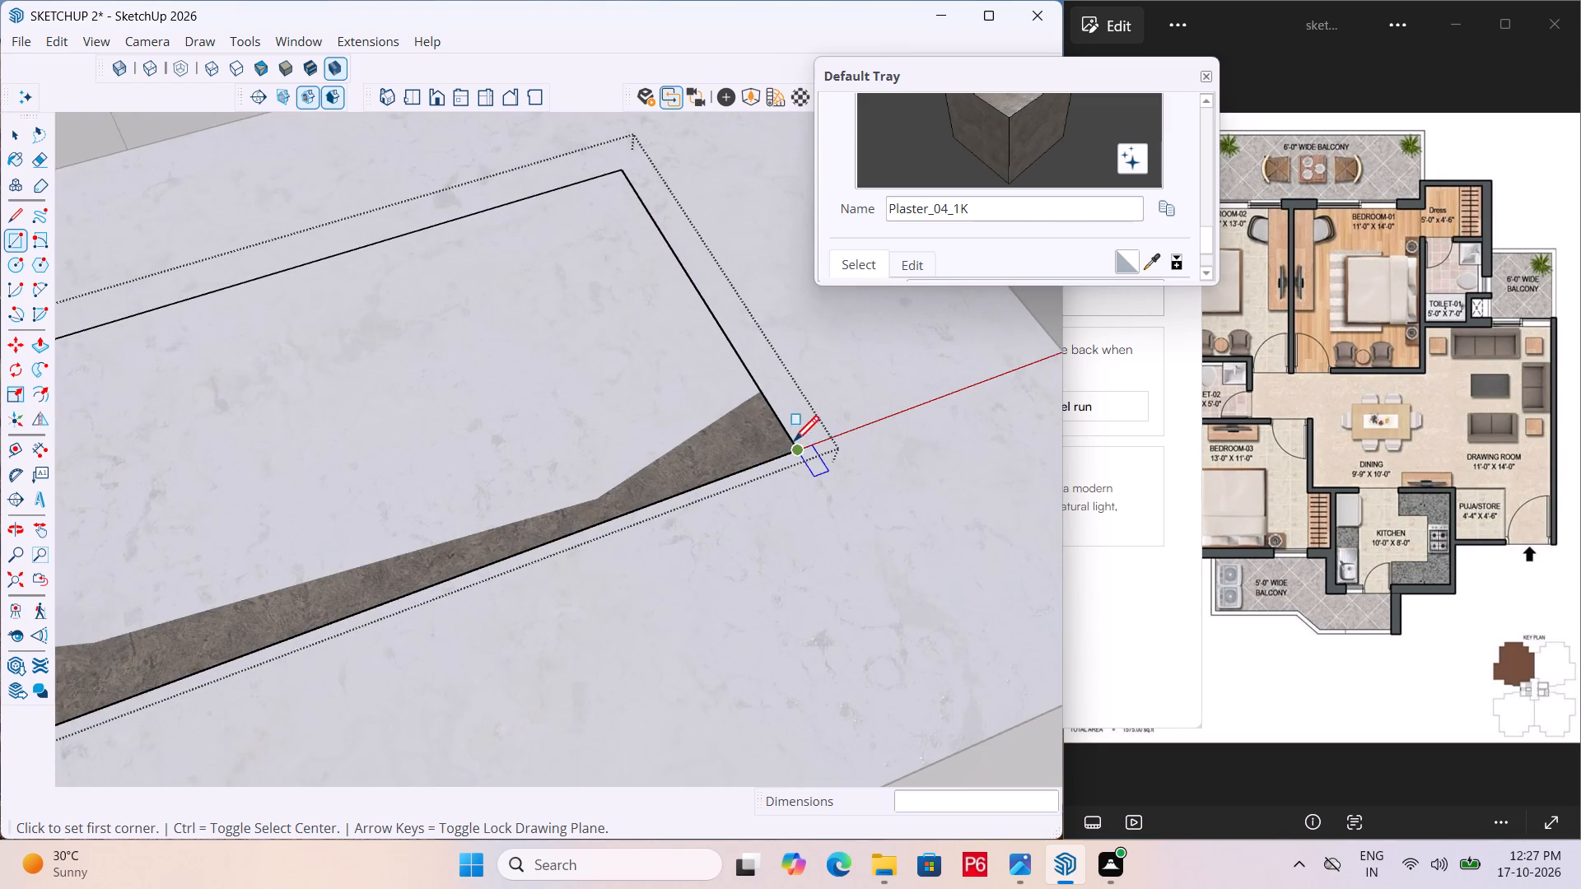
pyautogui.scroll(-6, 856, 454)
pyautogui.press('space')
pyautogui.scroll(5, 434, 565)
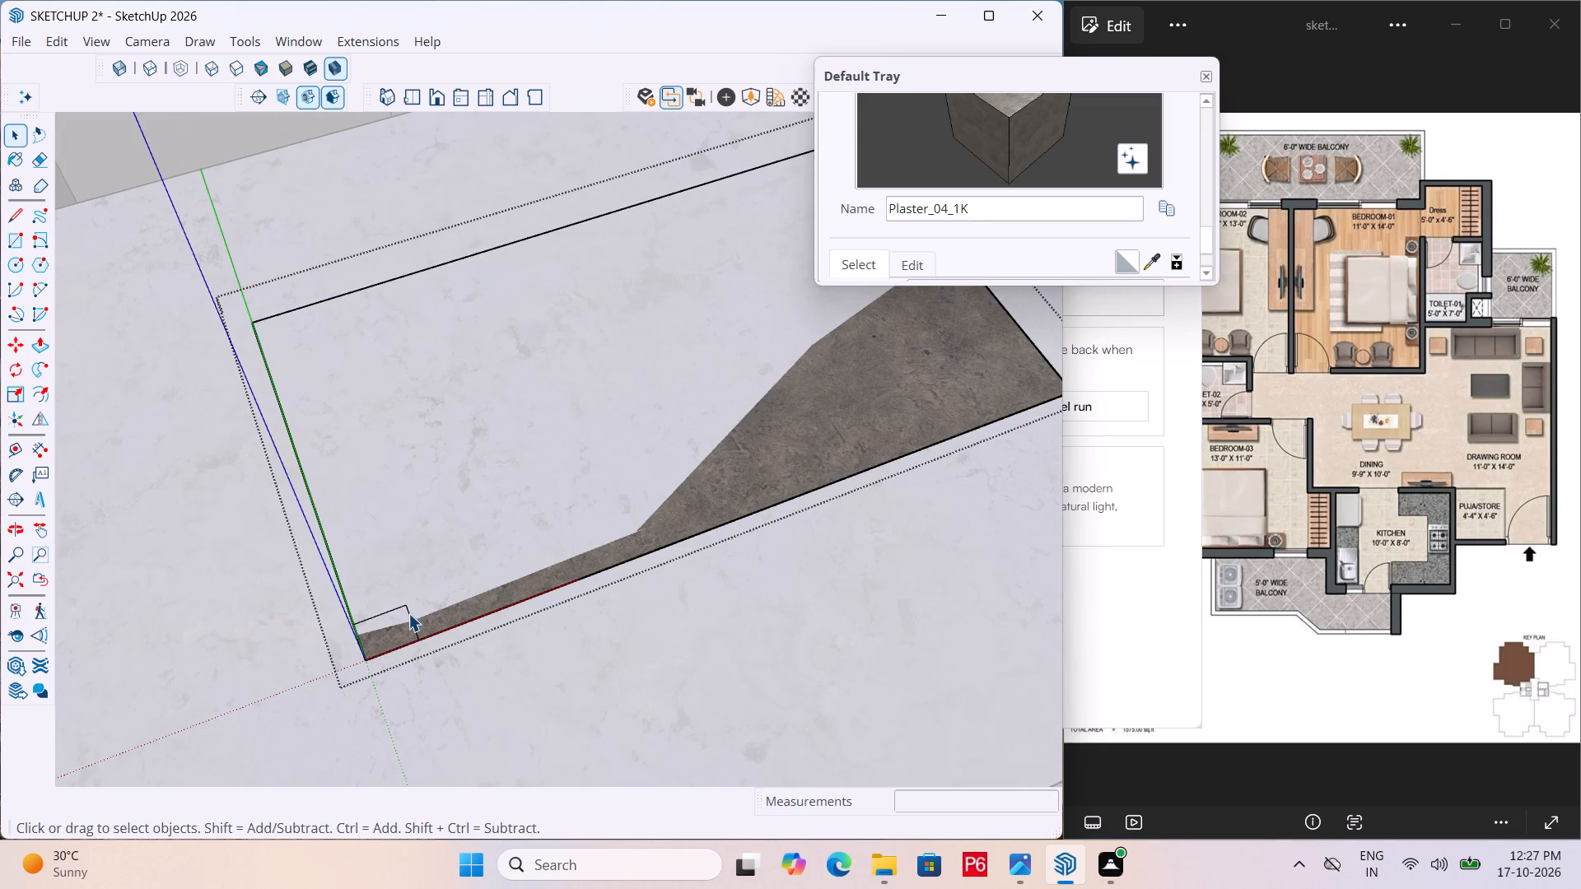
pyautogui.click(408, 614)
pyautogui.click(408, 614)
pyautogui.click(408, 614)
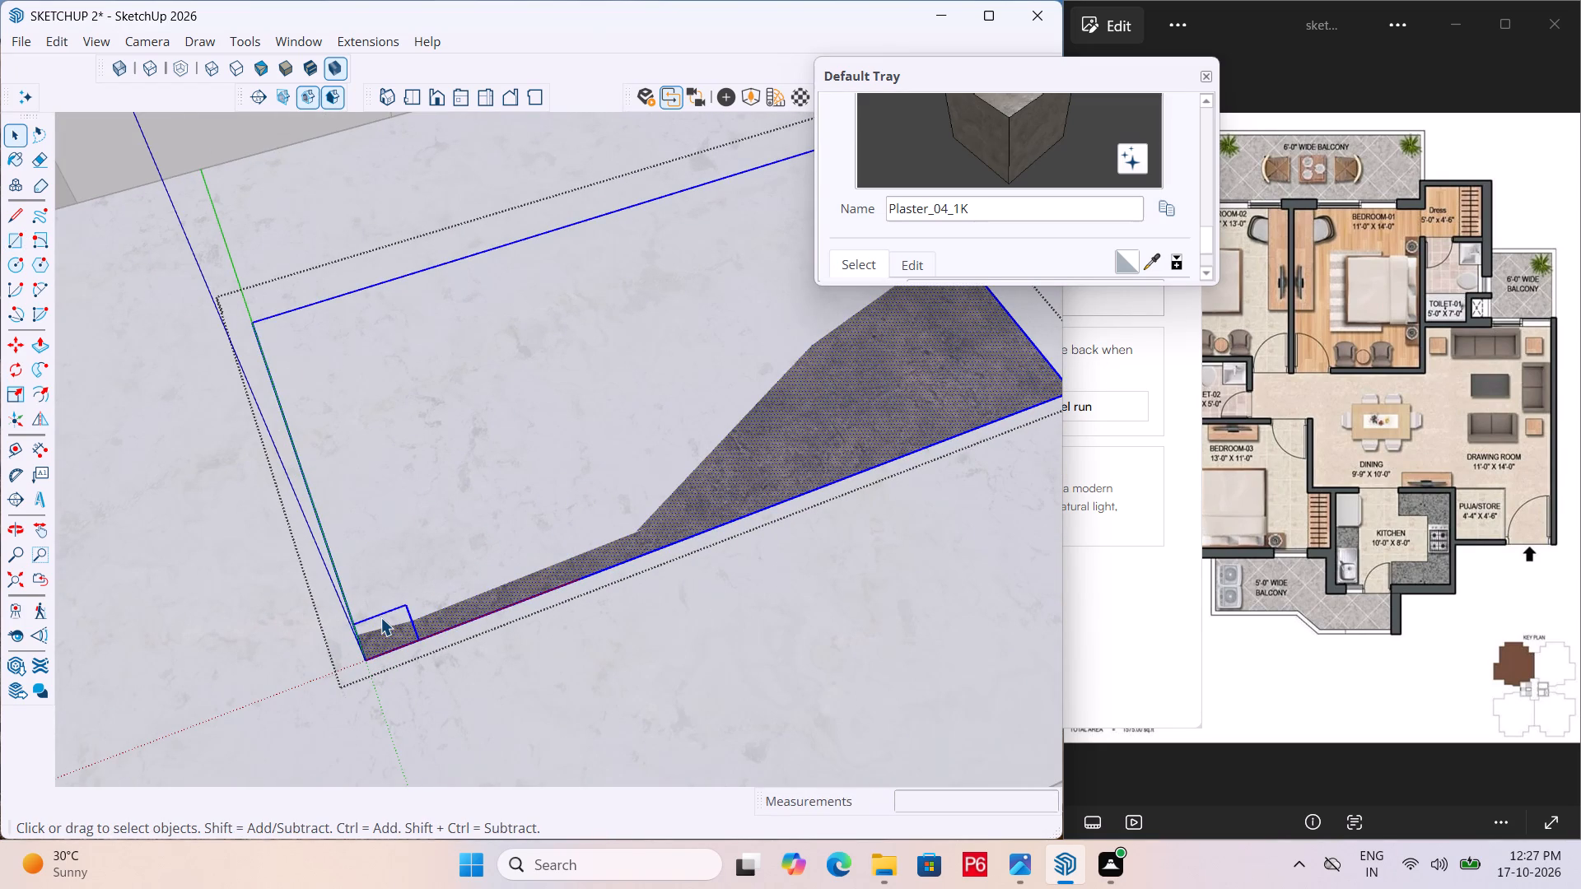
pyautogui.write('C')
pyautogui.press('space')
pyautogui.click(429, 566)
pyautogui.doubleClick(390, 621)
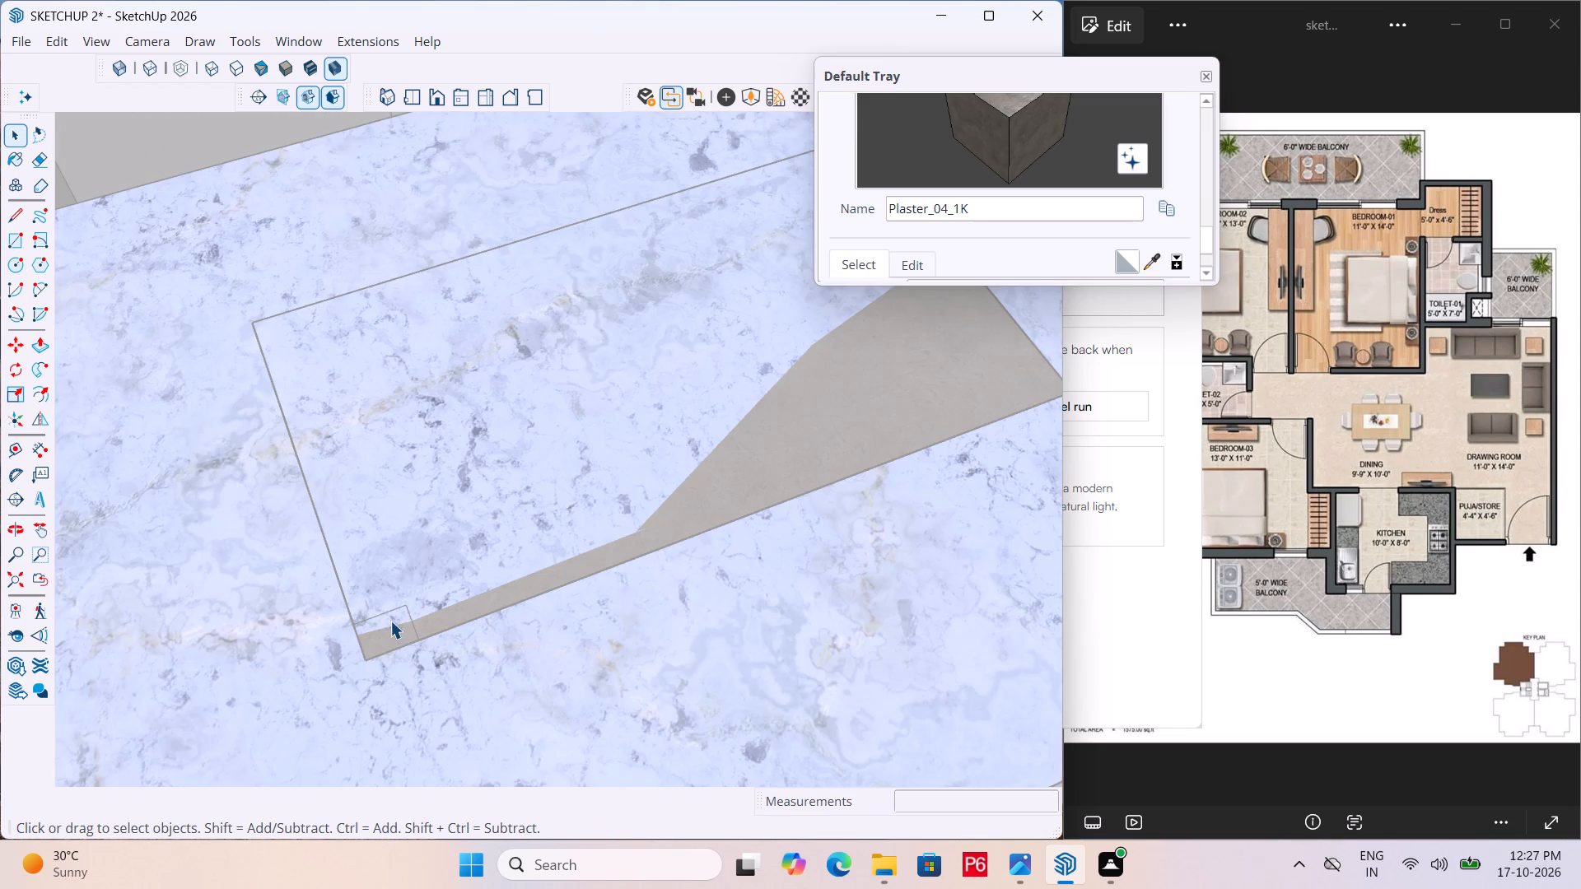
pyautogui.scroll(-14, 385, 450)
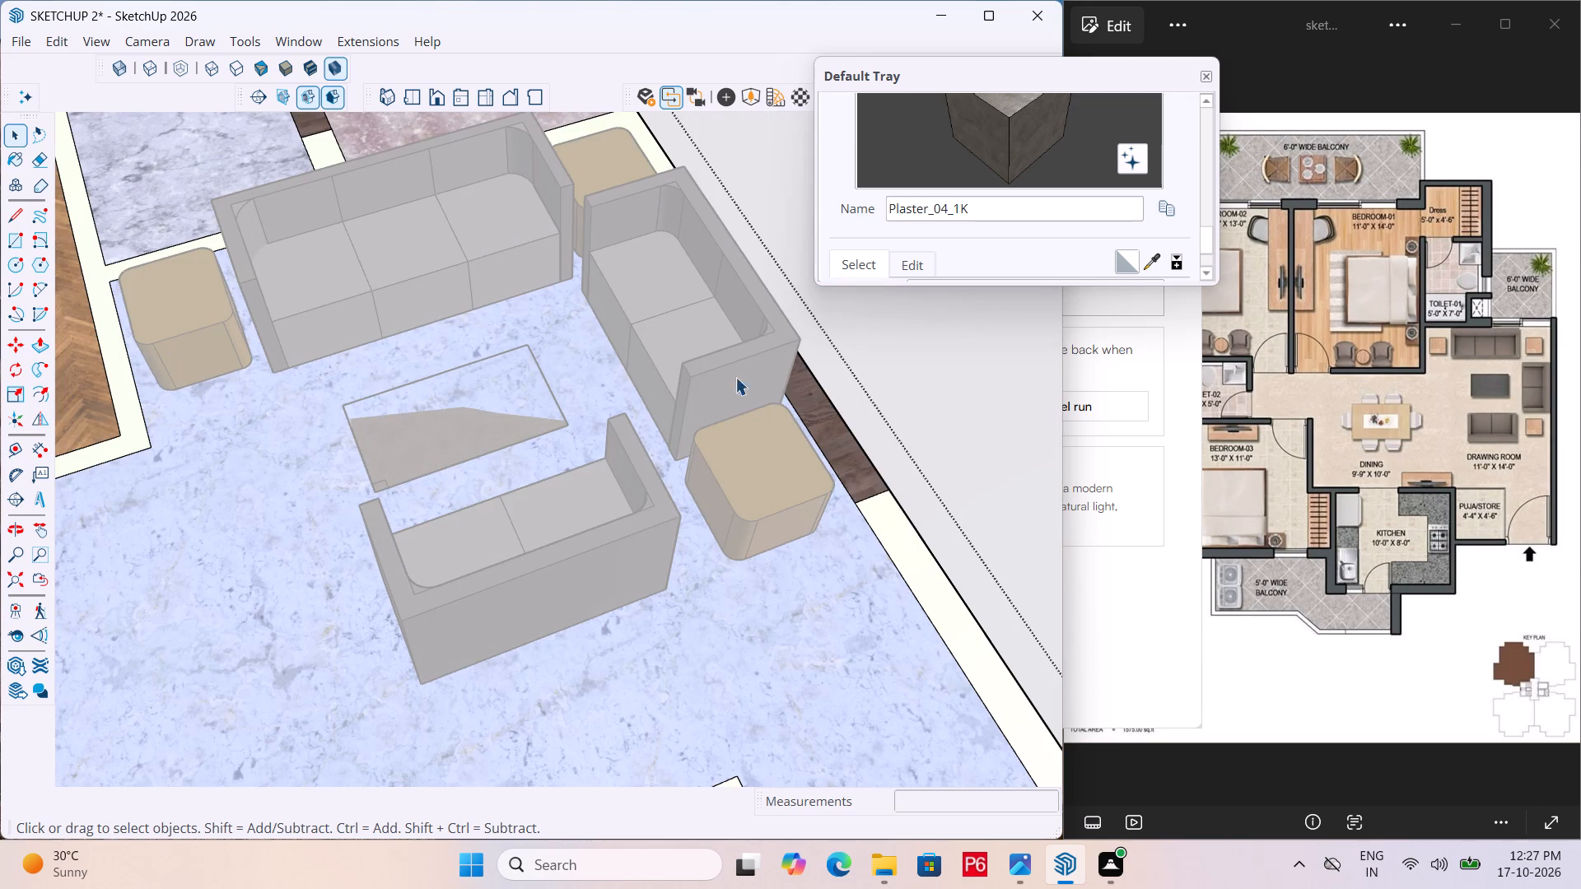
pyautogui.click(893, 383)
# Open the centre table group and examine the small rectangle drawn at its axis-origin corner.
pyautogui.doubleClick(457, 428)
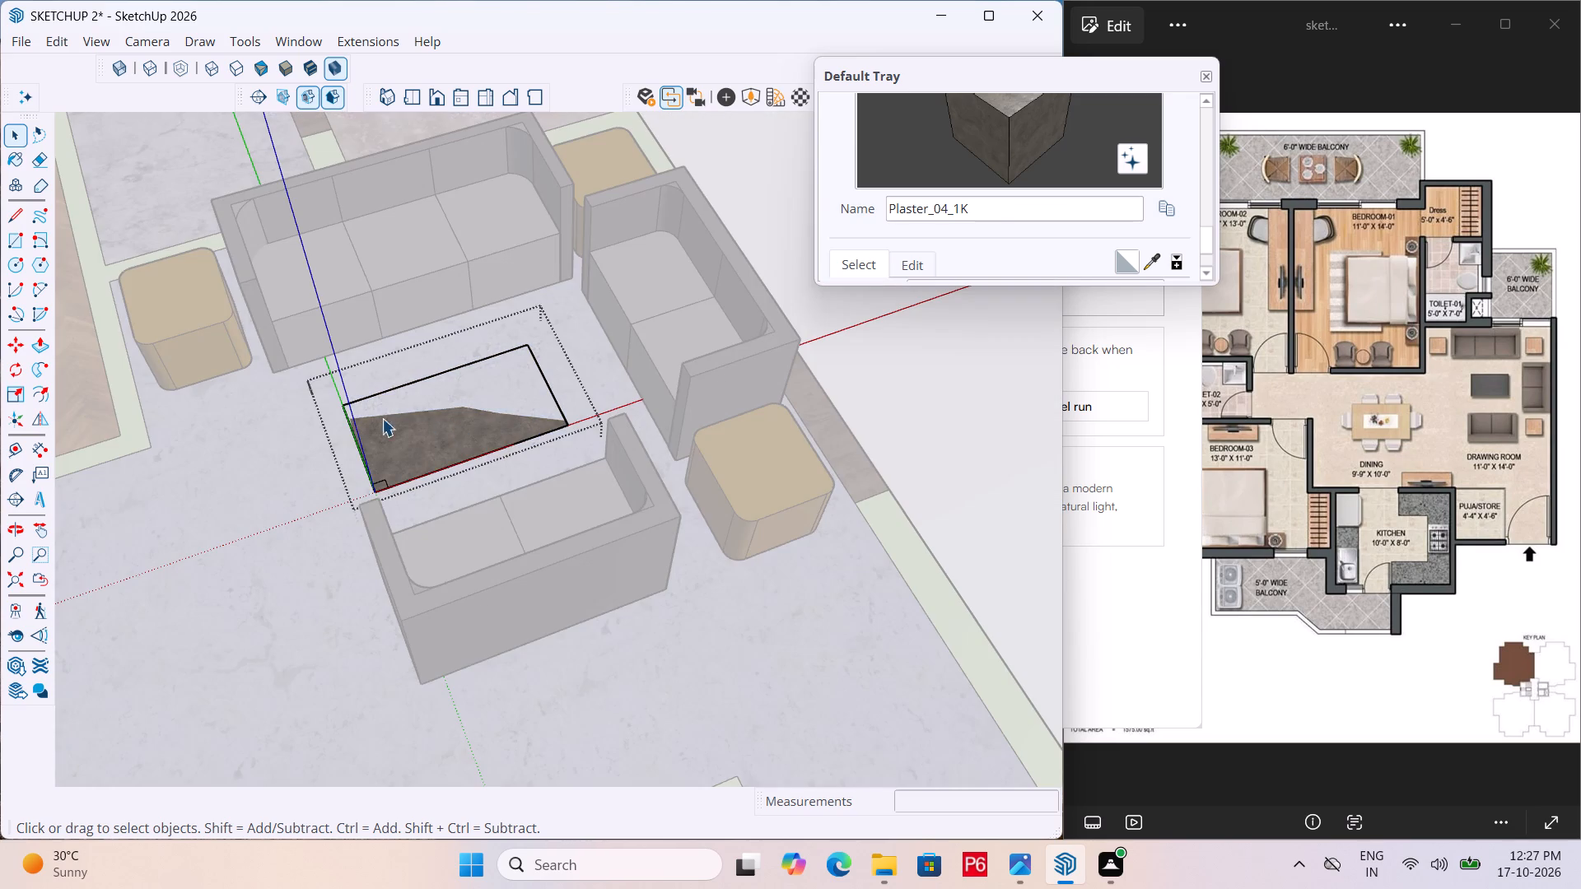
pyautogui.scroll(10, 358, 490)
pyautogui.tripleClick(405, 461)
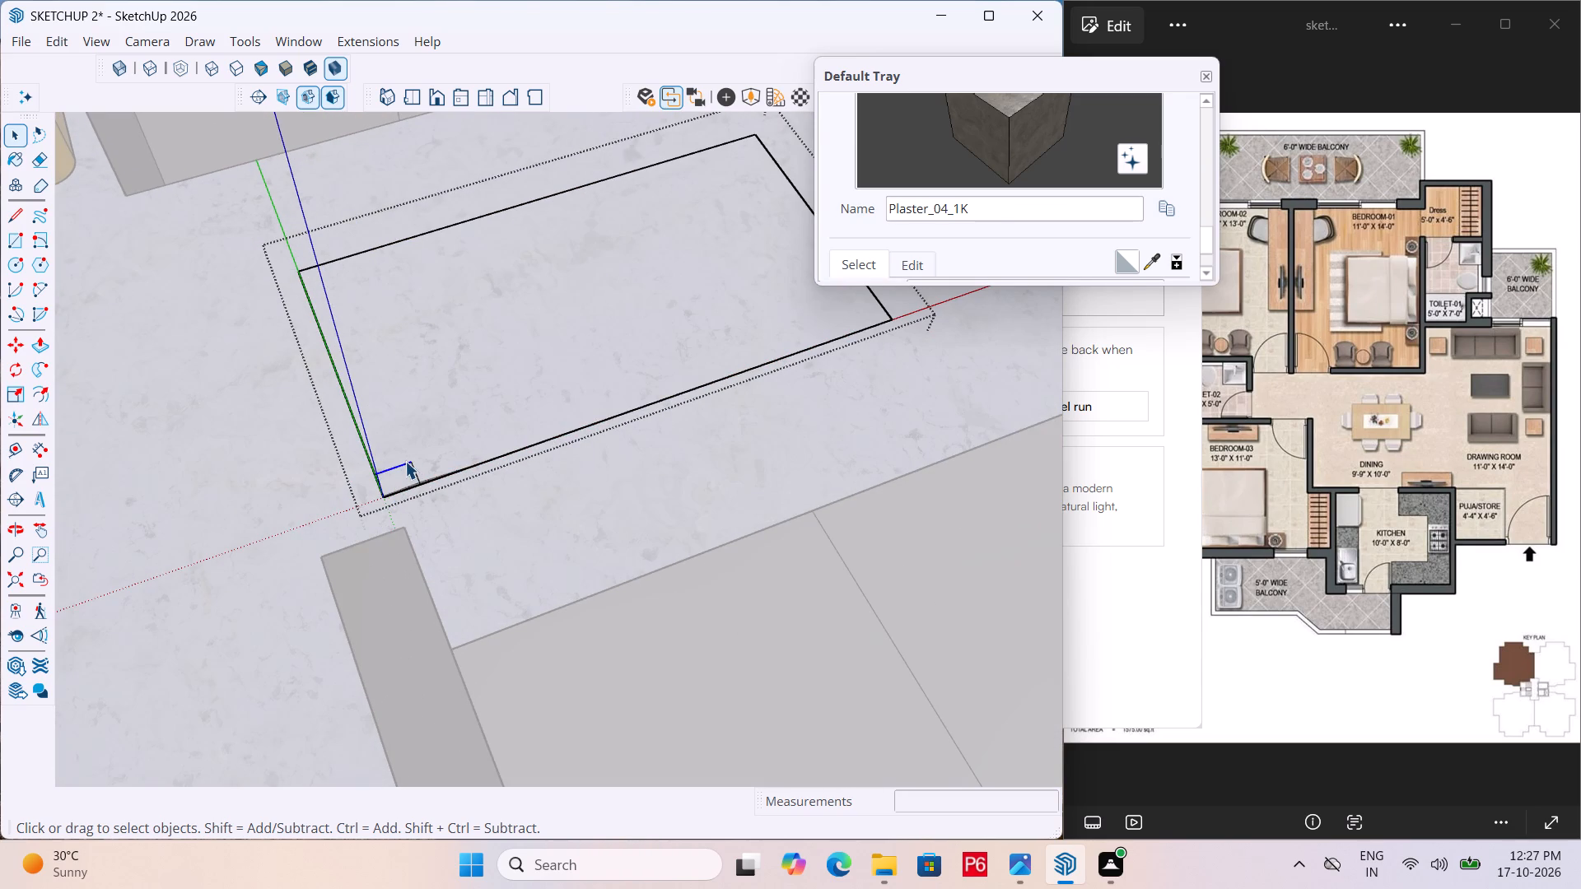
pyautogui.scroll(4, 410, 472)
pyautogui.click(415, 467)
pyautogui.press('space')
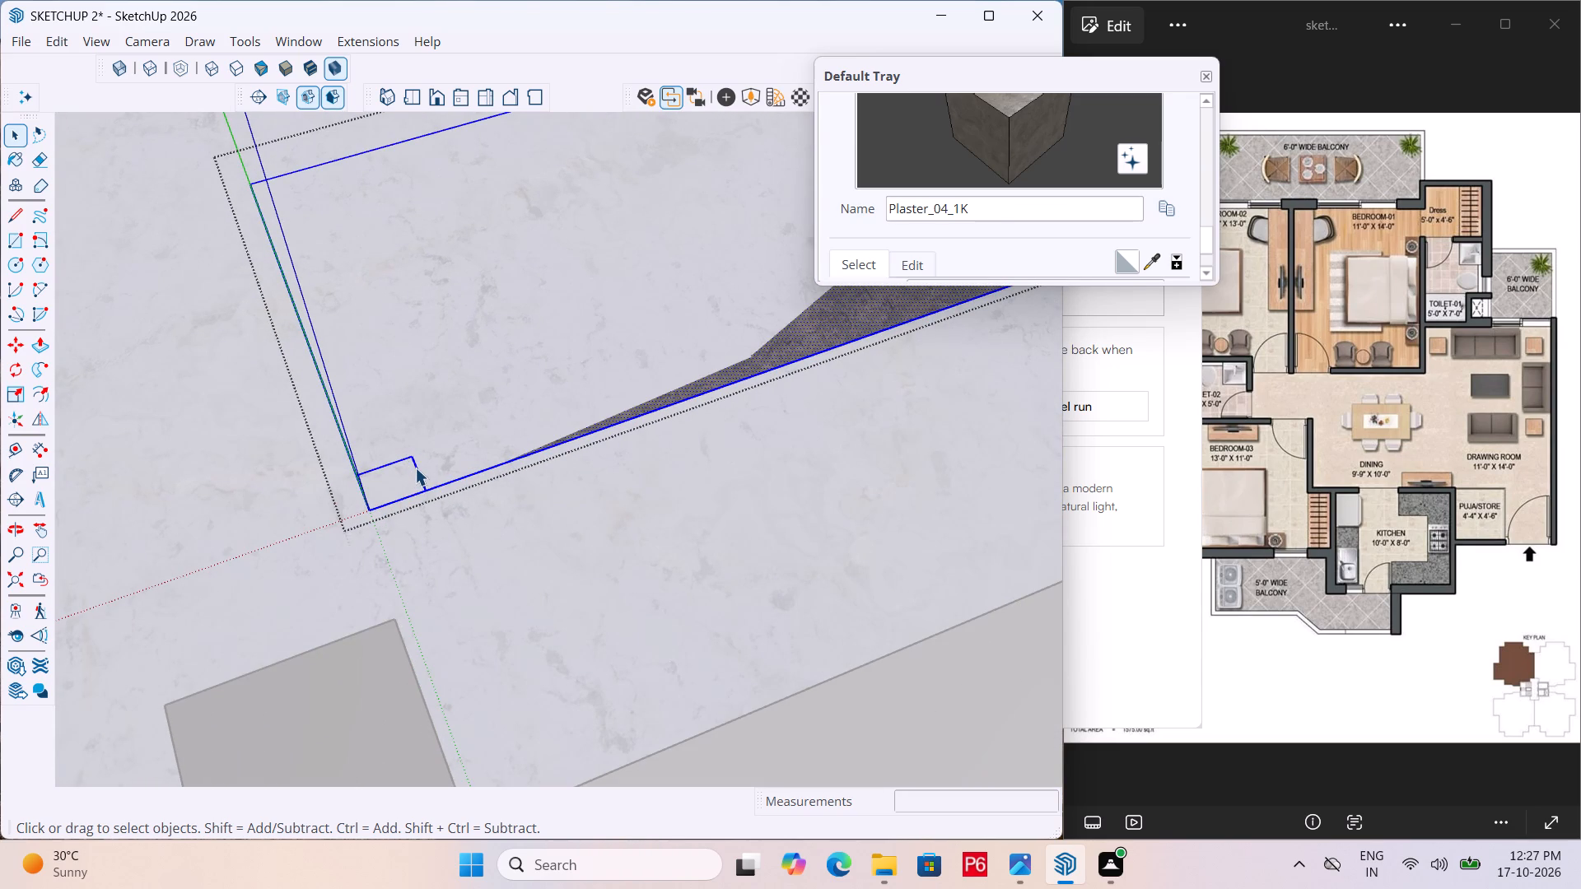
pyautogui.scroll(-14, 384, 414)
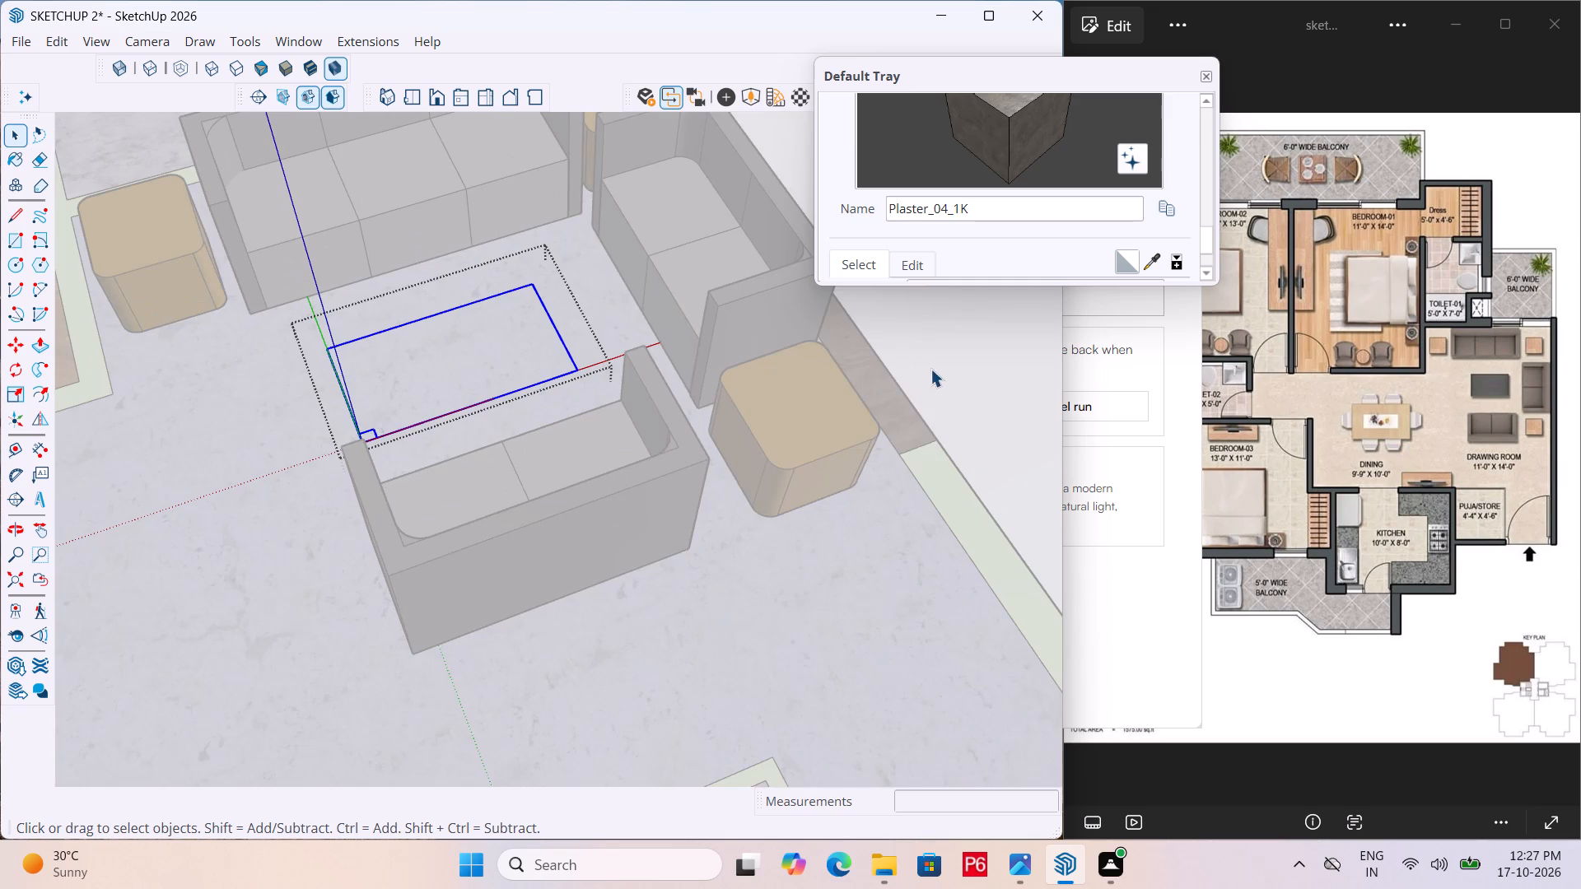
pyautogui.click(940, 369)
# Reopen the centre table group and place guide lines along the two inner edges of the axis-origin corner rectangle.
pyautogui.doubleClick(492, 379)
pyautogui.click(478, 370)
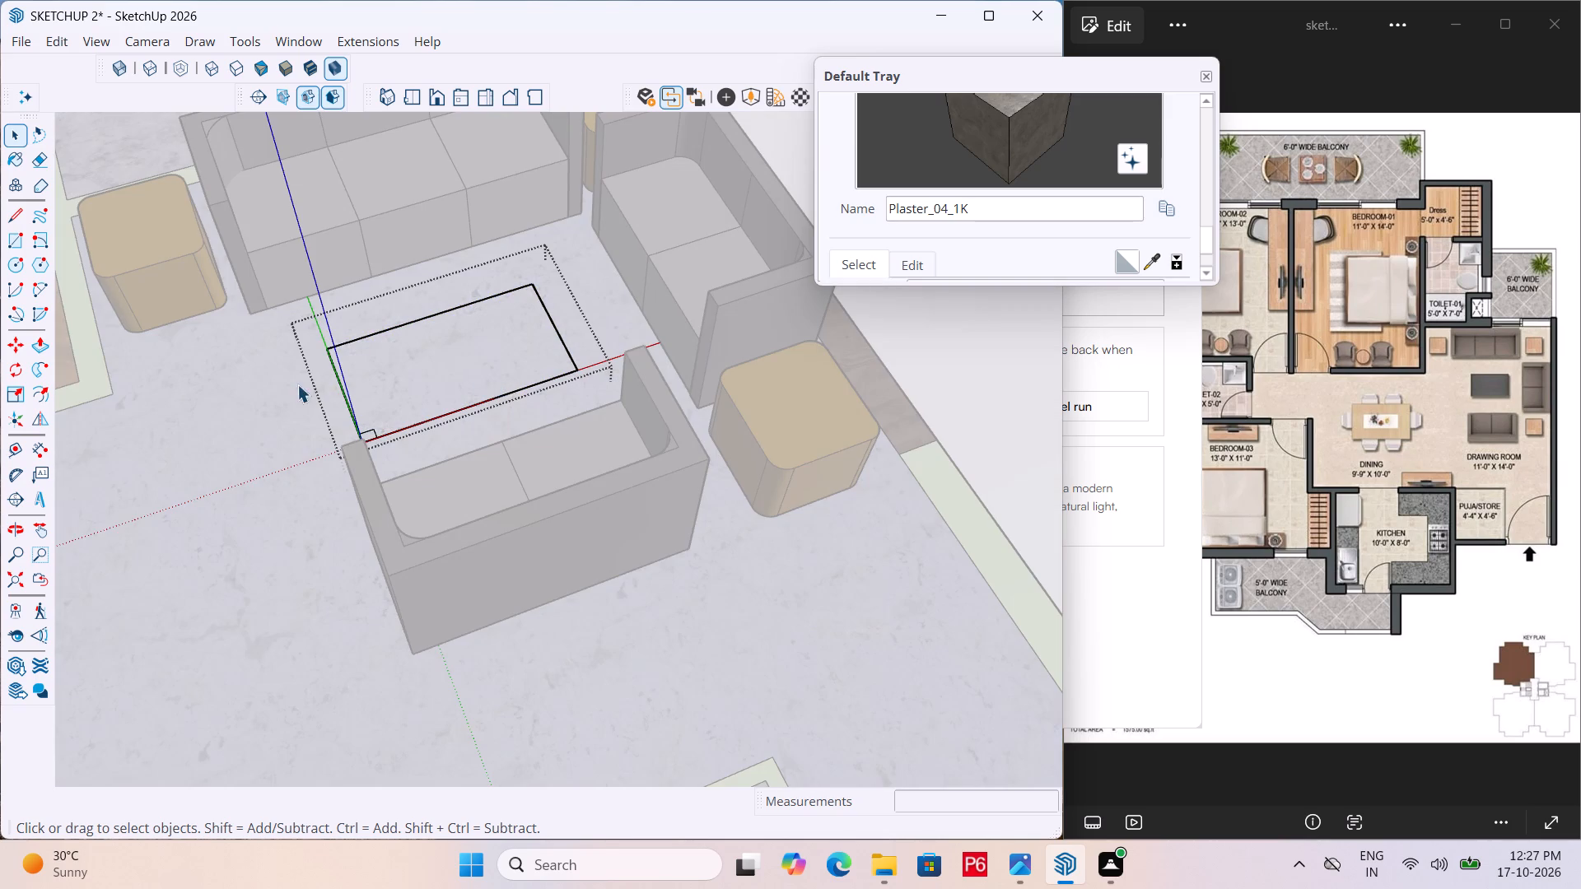
pyautogui.scroll(5, 341, 377)
pyautogui.click(426, 377)
pyautogui.scroll(11, 338, 417)
pyautogui.scroll(-11, 297, 527)
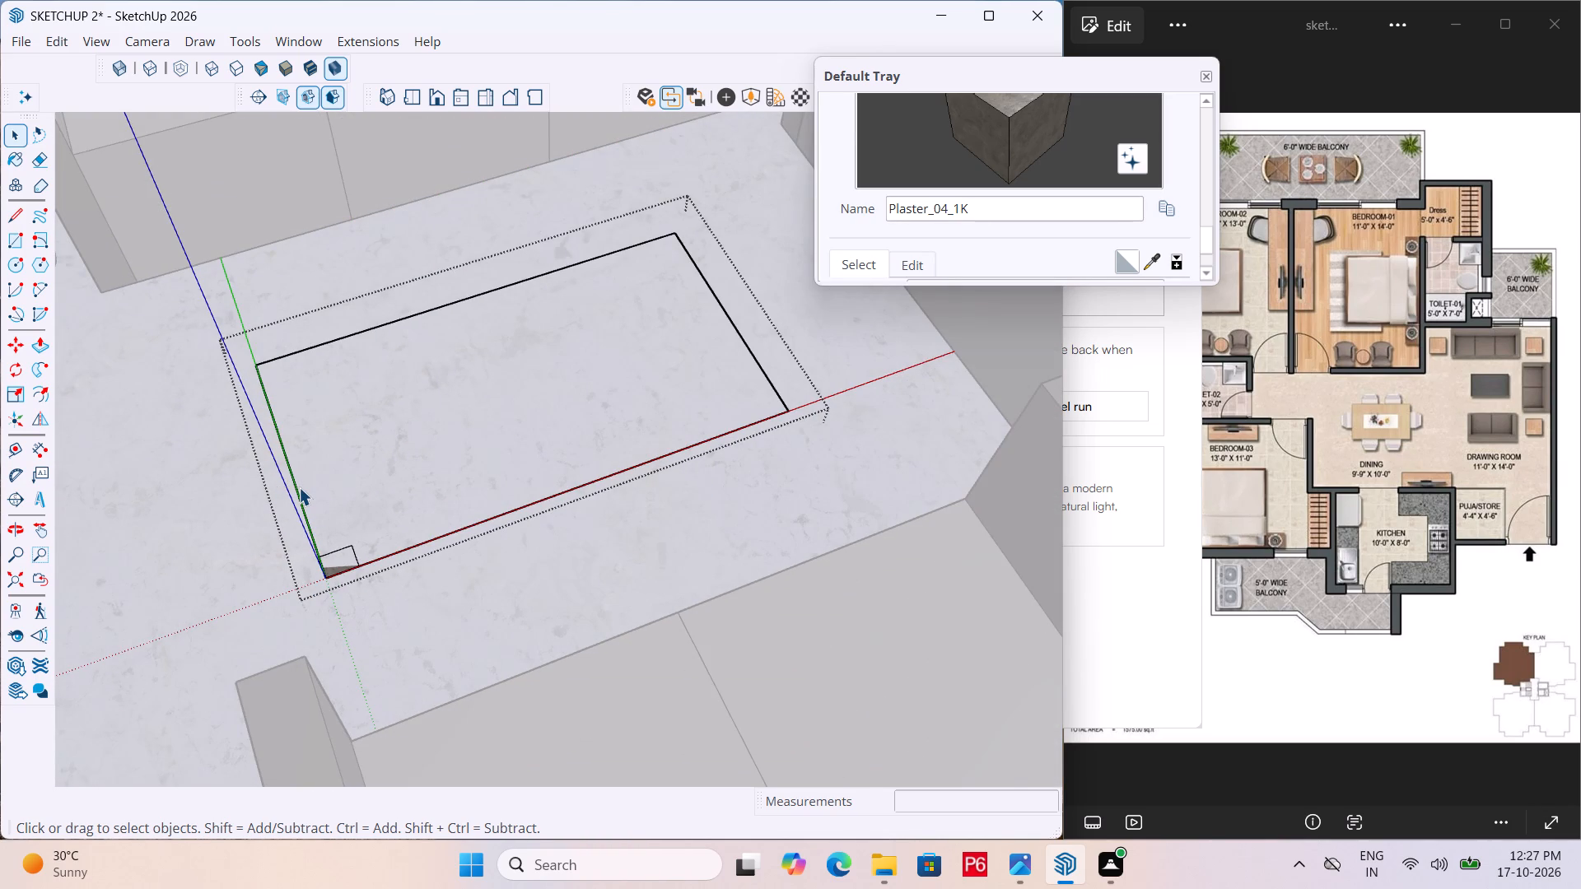
pyautogui.press('t')
pyautogui.scroll(5, 331, 570)
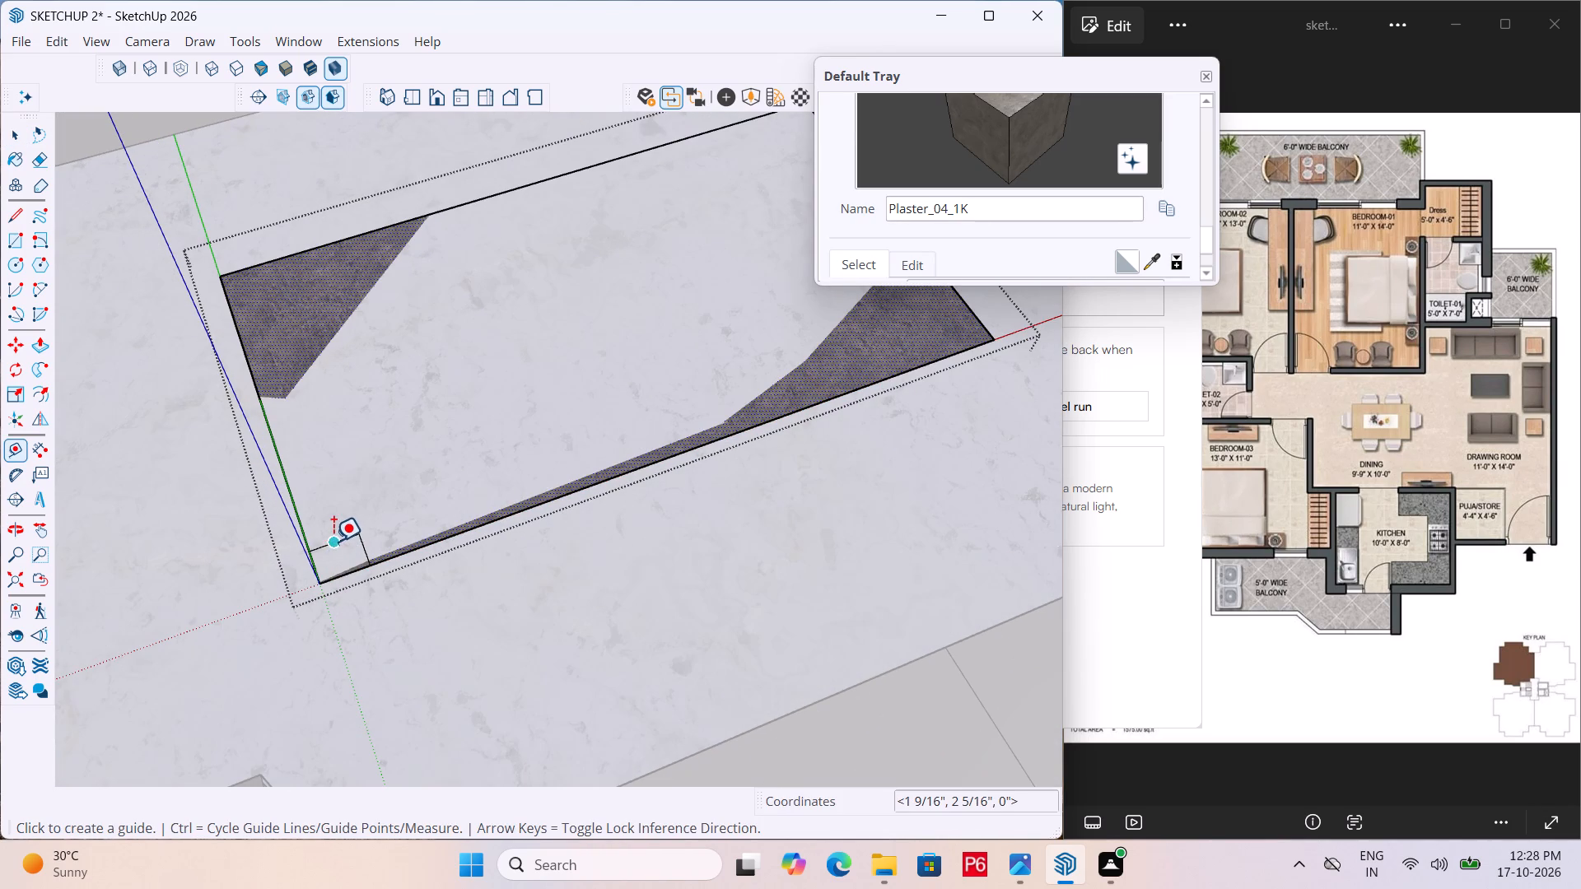
pyautogui.click(333, 542)
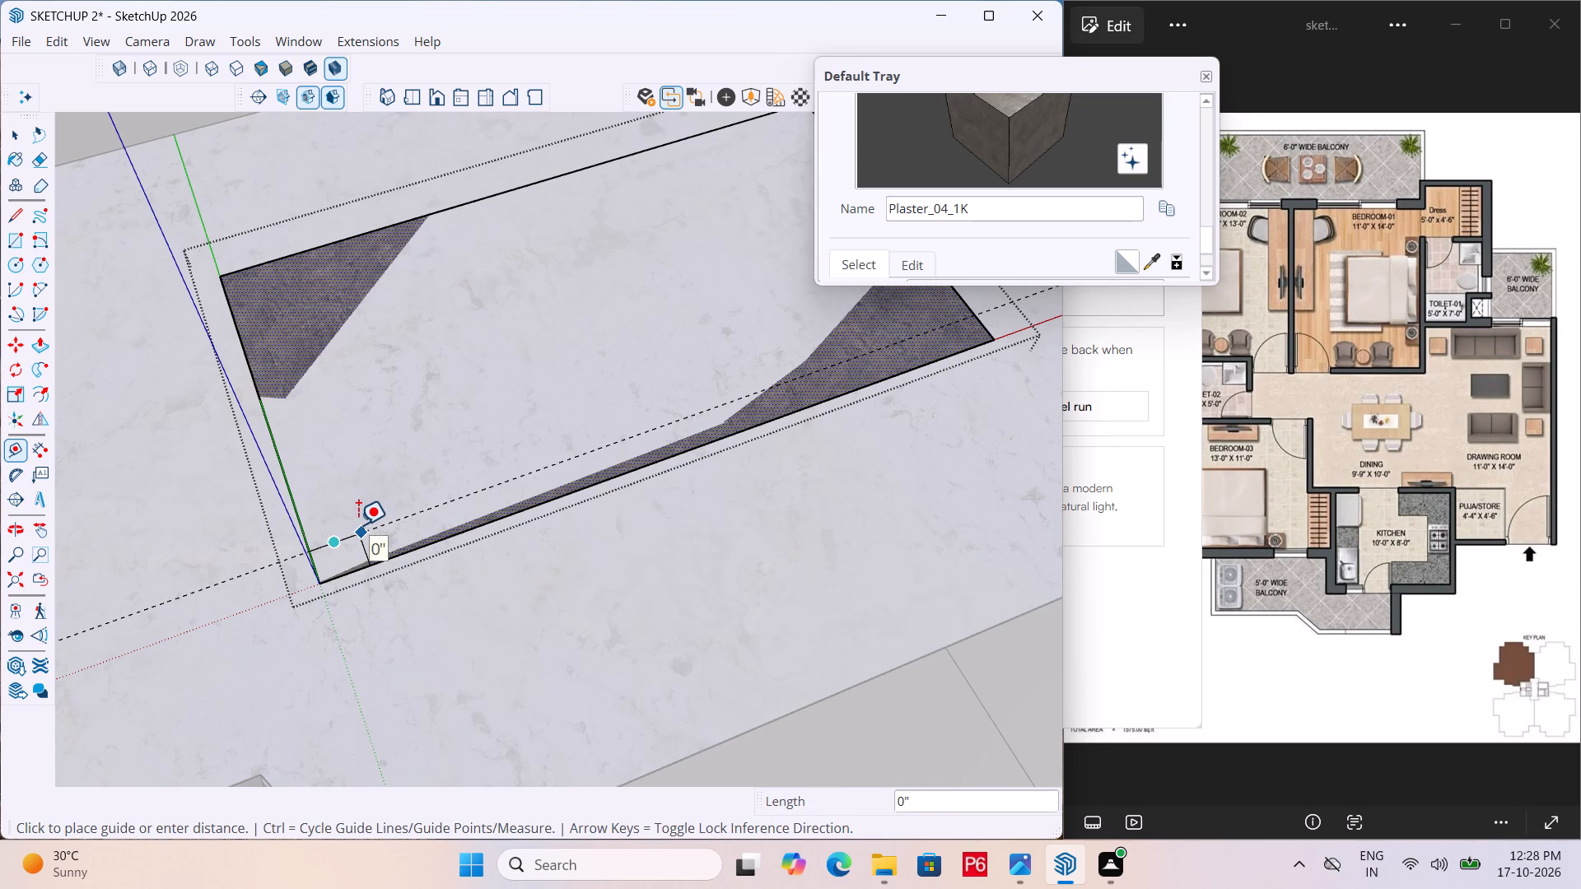
pyautogui.click(358, 525)
pyautogui.moveTo(363, 549); pyautogui.dragTo(374, 546)
pyautogui.click(369, 543)
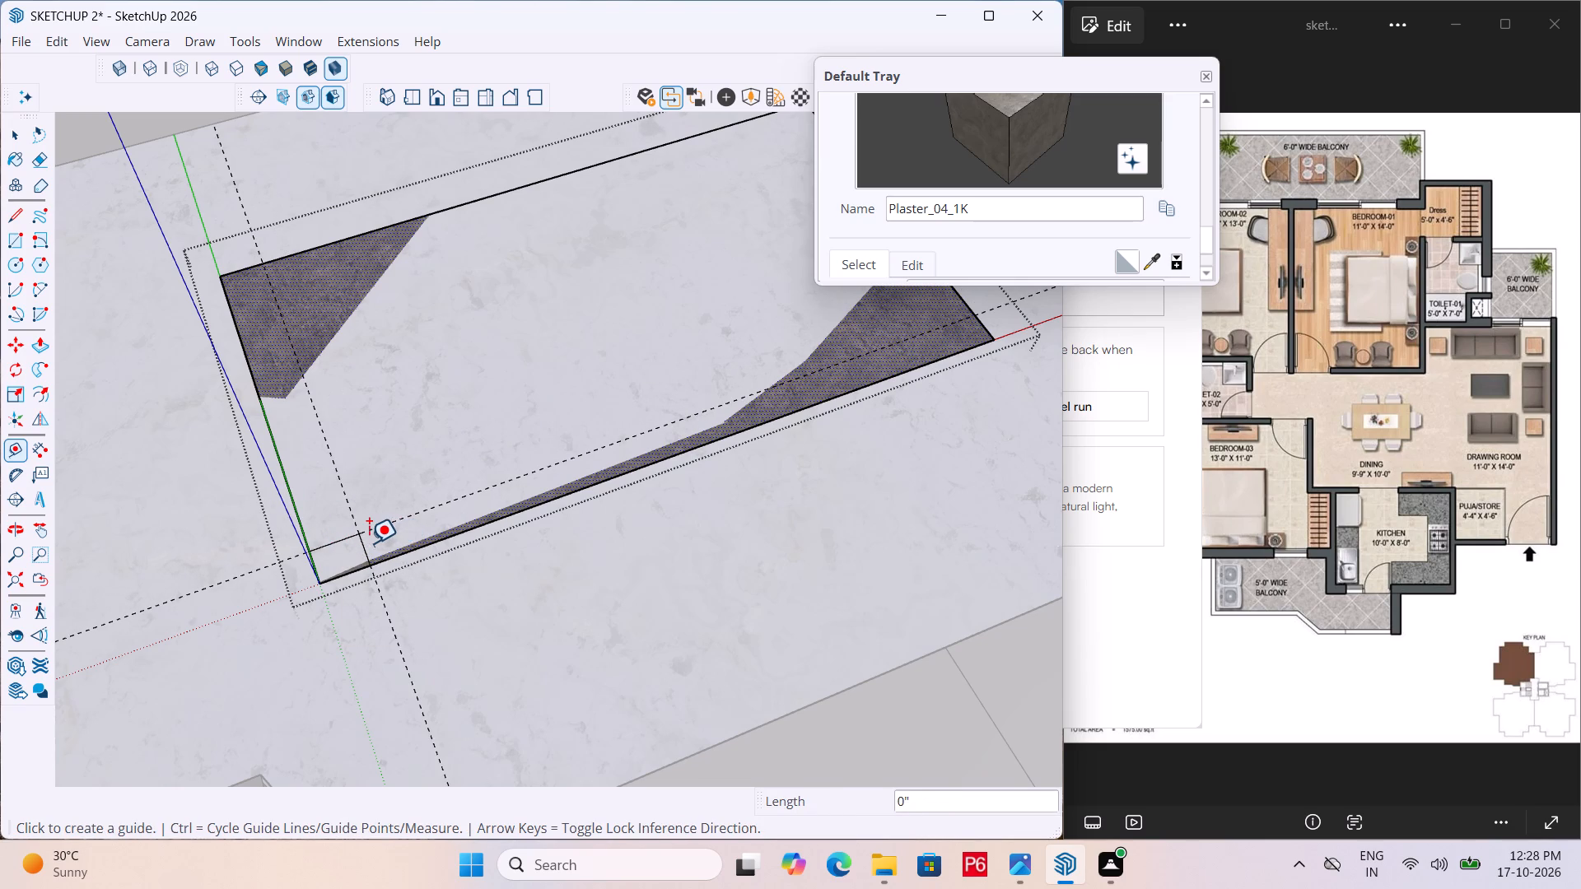
# Draw a small rectangle about 2 5/16" deep at the table outline's red-axis corner, starting where the guide meets the outline.
pyautogui.scroll(-6, 284, 524)
pyautogui.scroll(4, 760, 400)
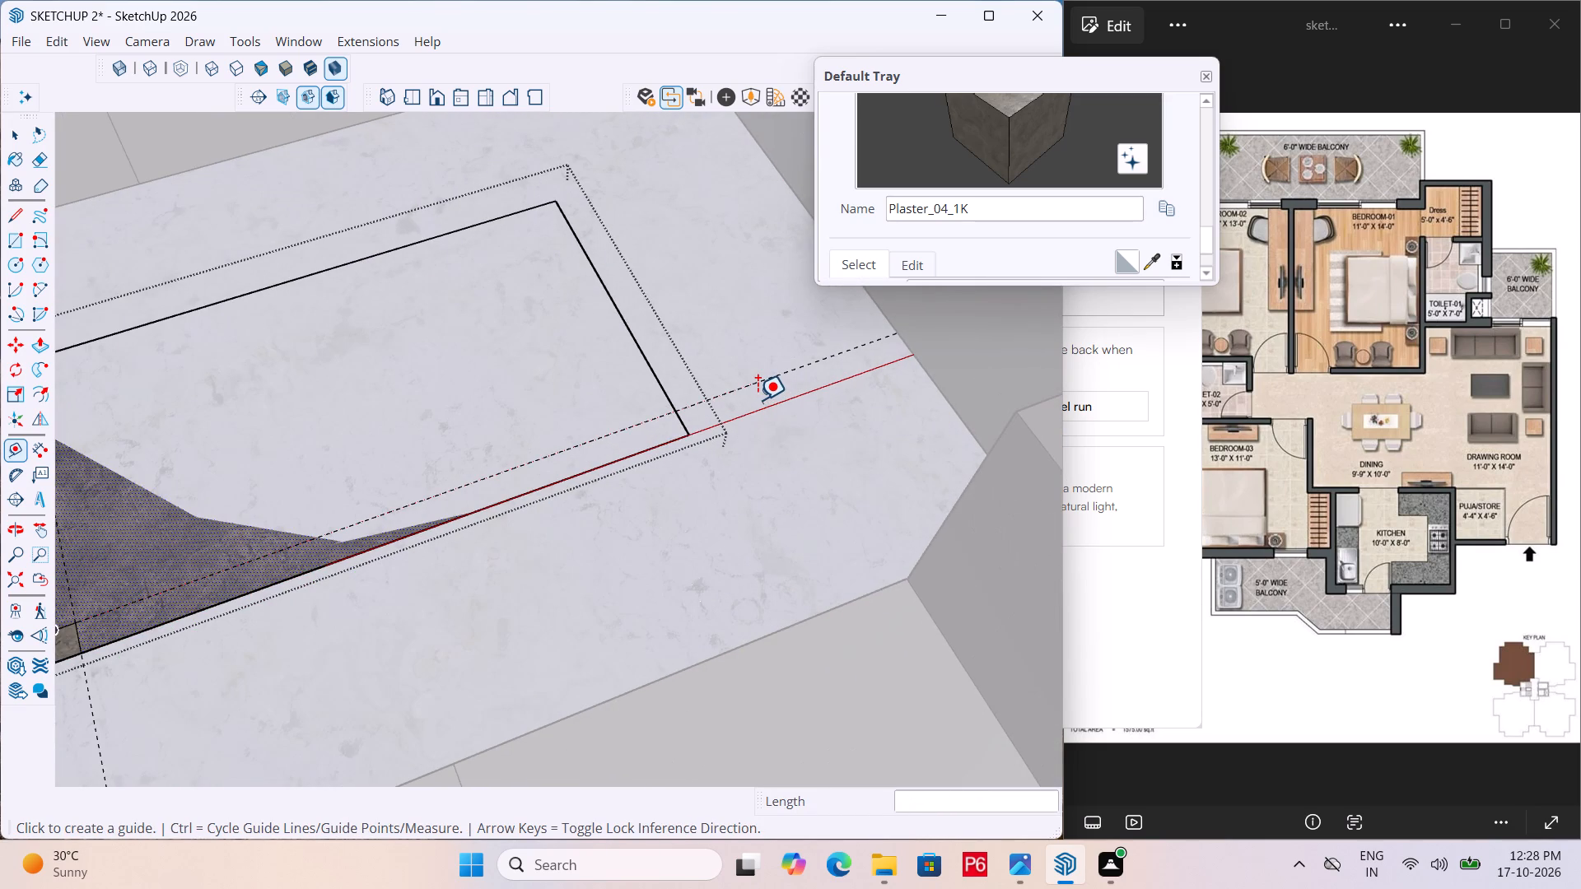
pyautogui.press('r')
pyautogui.scroll(4, 650, 406)
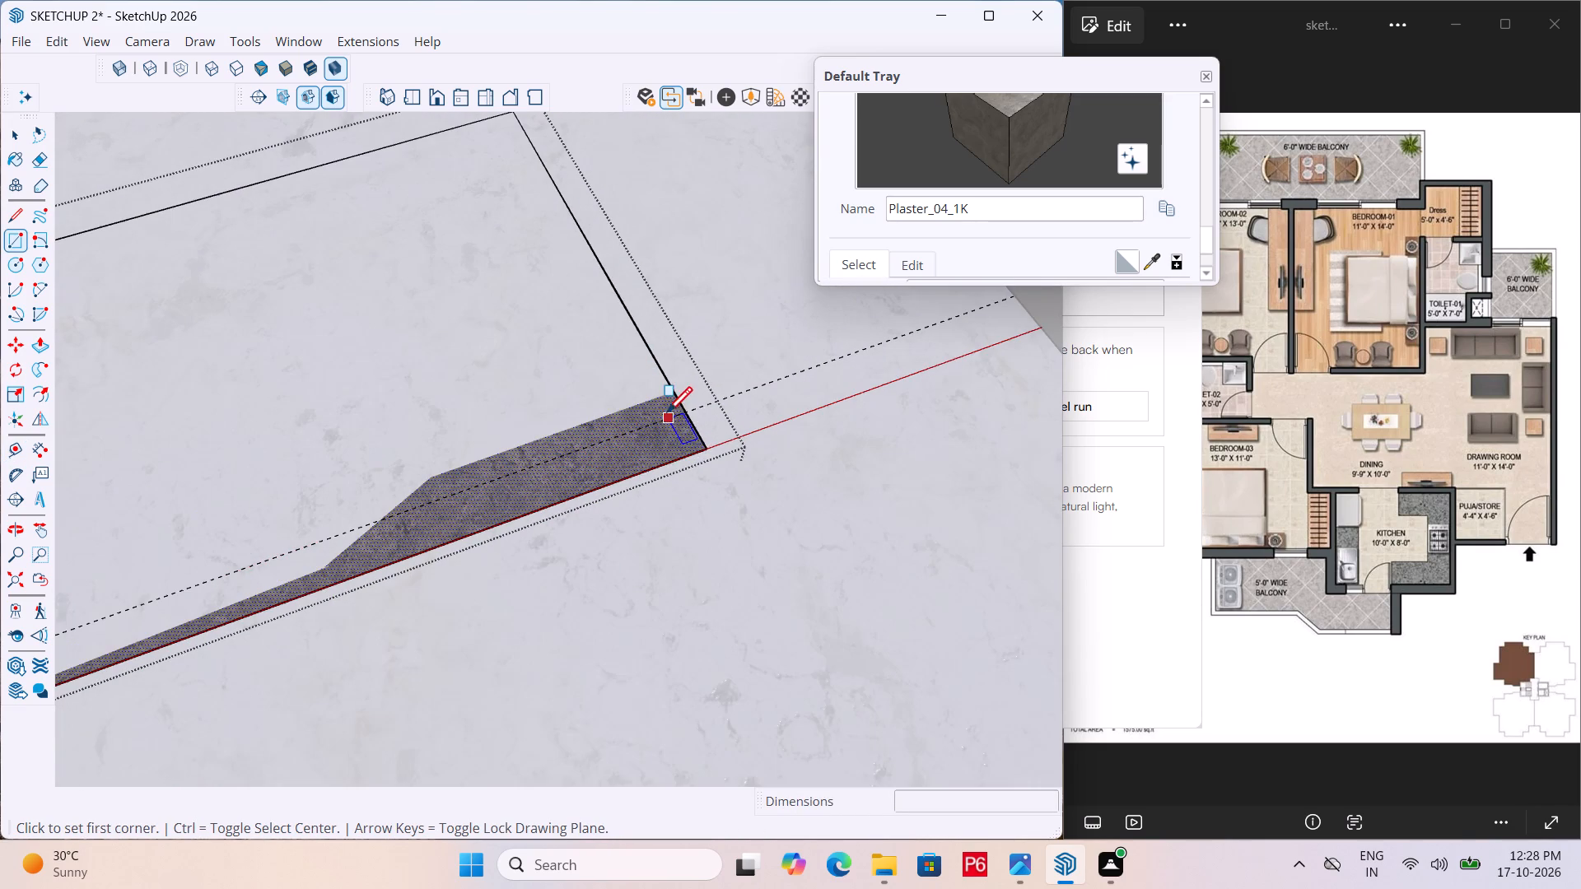
pyautogui.click(683, 416)
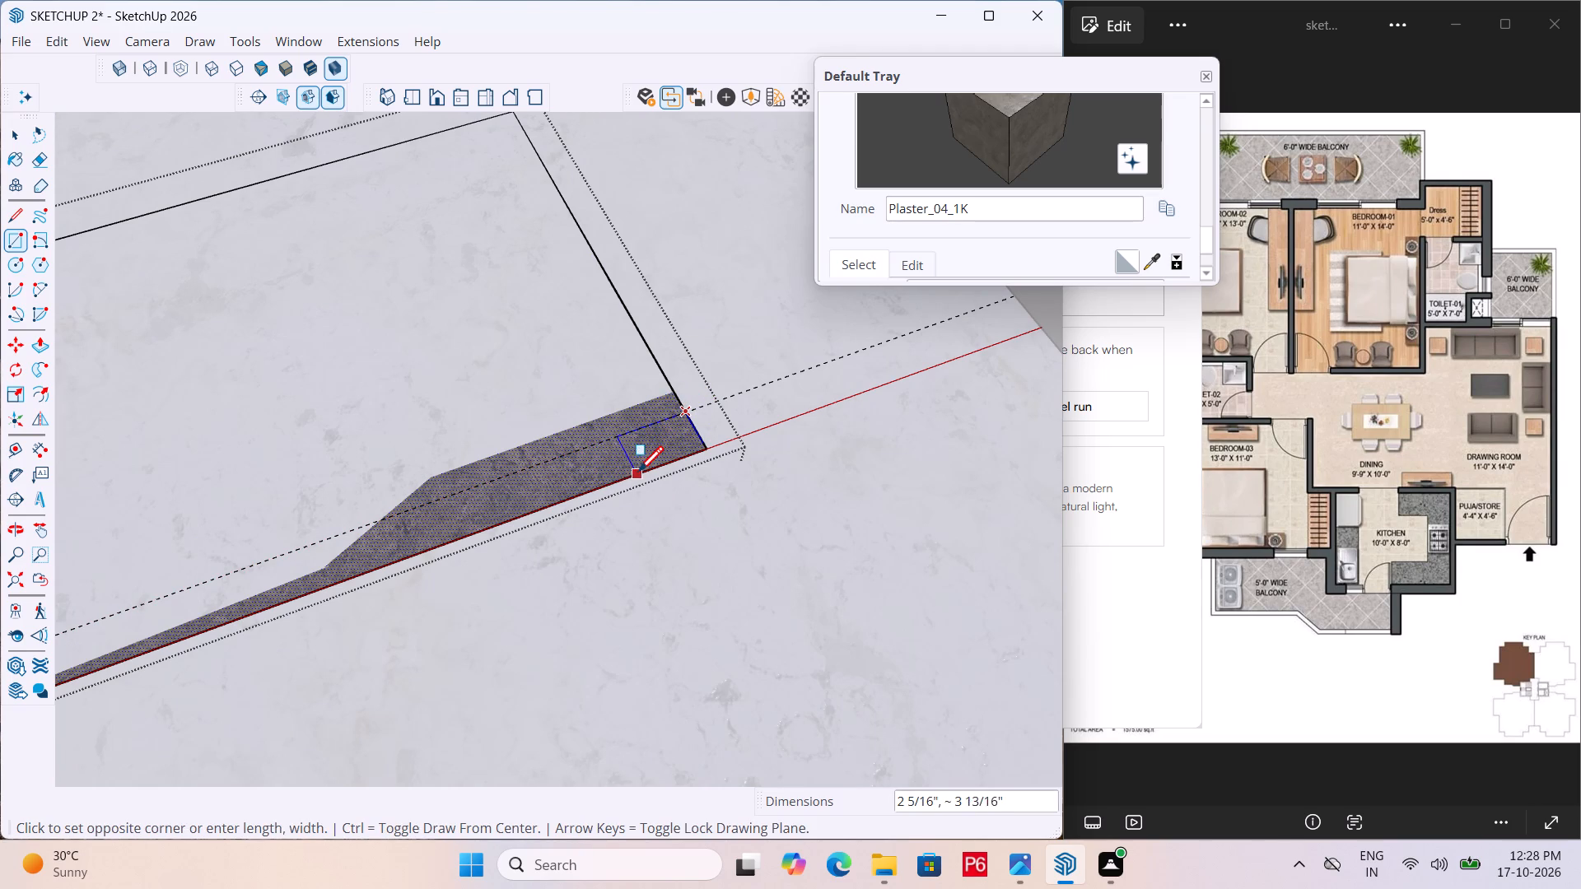
pyautogui.moveTo(644, 472); pyautogui.dragTo(665, 467)
# Draw a small rectangle about 3 1/8" by 2 3/8" at the table outline's green-axis corner, starting from the guide.
pyautogui.scroll(-6, 906, 472)
pyautogui.scroll(2, 169, 449)
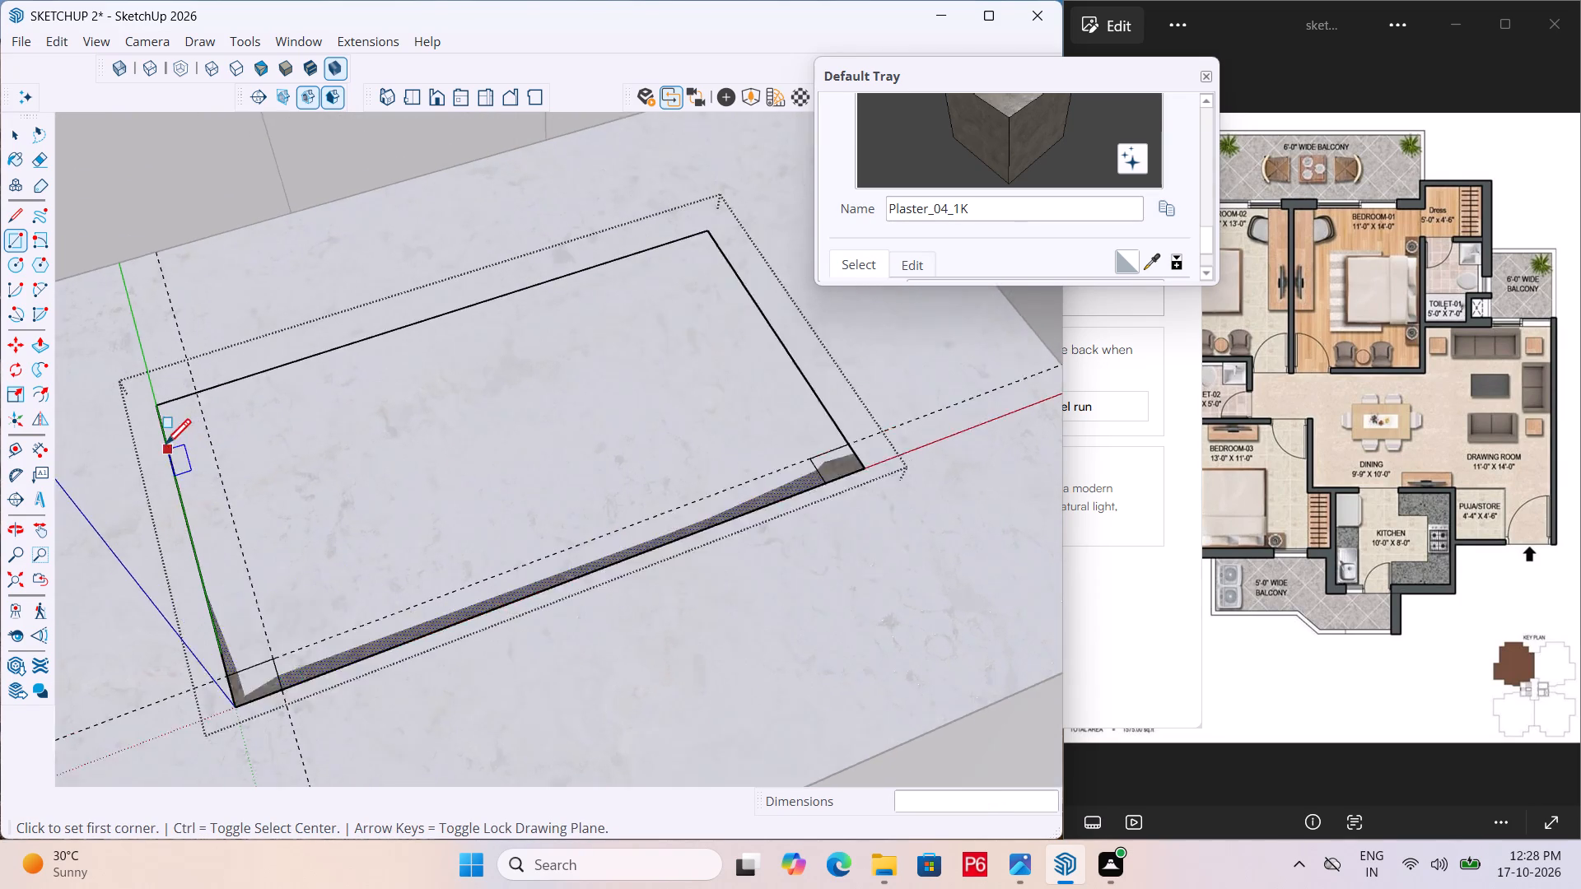
pyautogui.scroll(4, 166, 447)
pyautogui.click(217, 362)
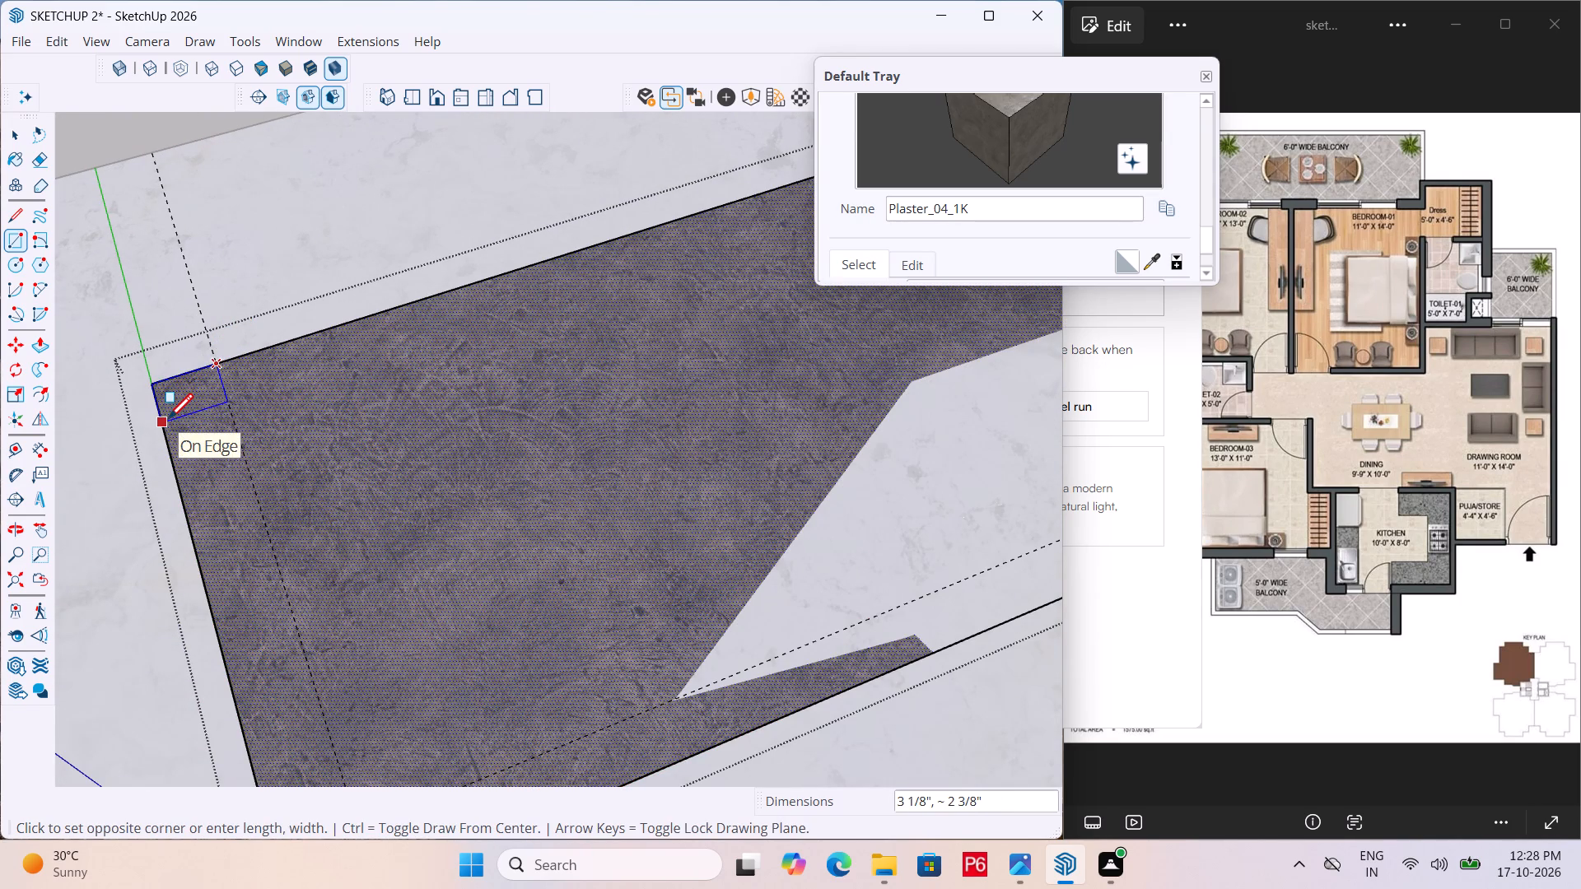
pyautogui.click(168, 421)
# Place a guide line along the inner short edge of the red-axis corner rectangle, extending to the outline's opposite side.
pyautogui.scroll(-6, 343, 457)
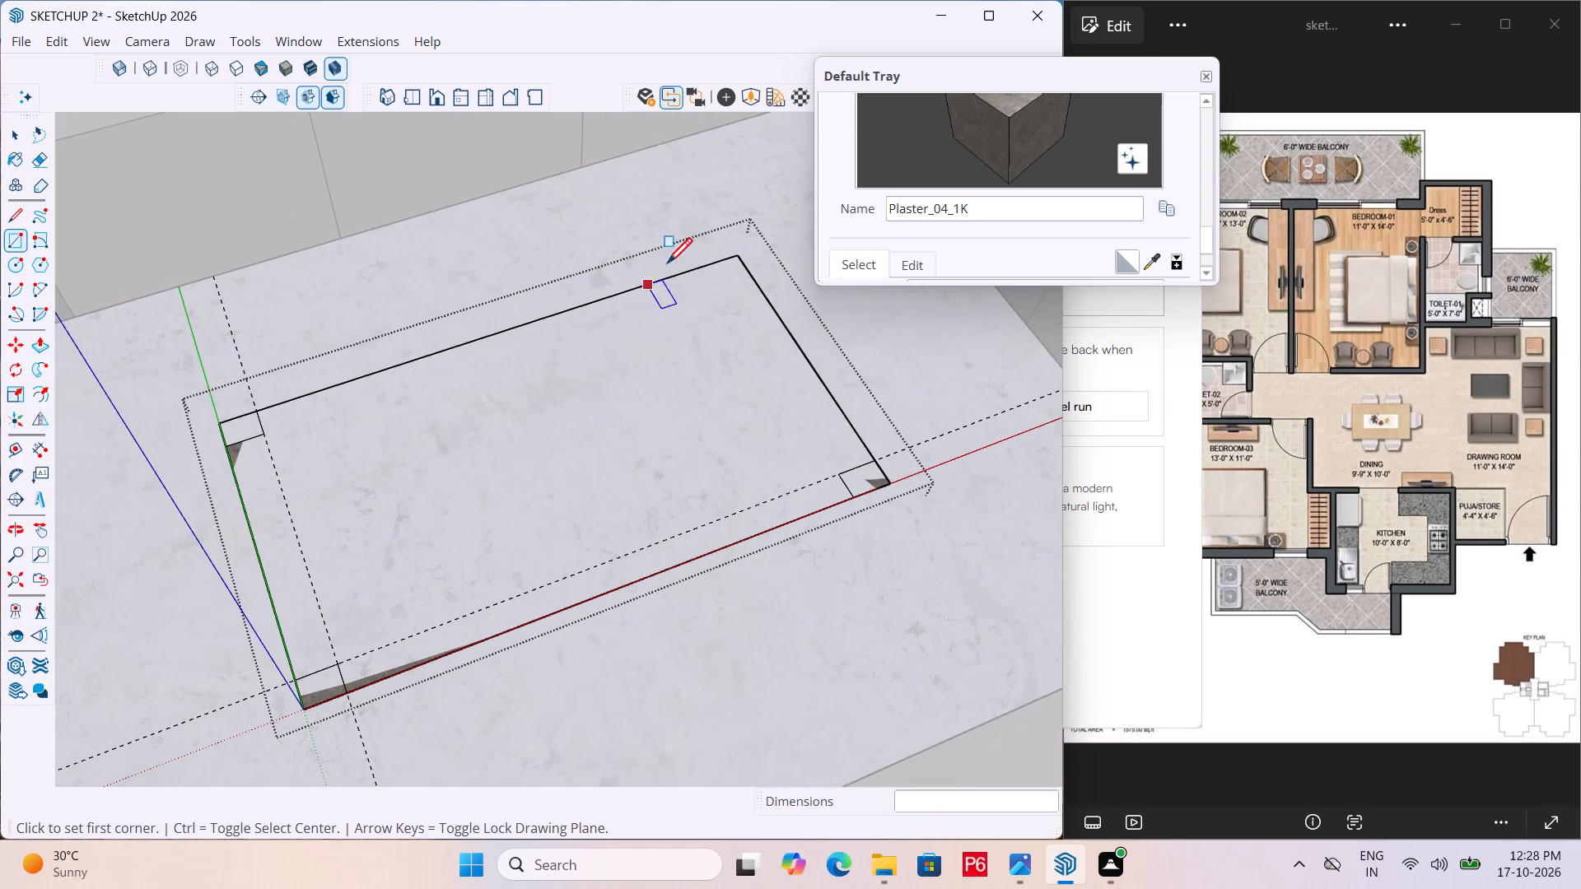
pyautogui.scroll(3, 720, 248)
pyautogui.click(739, 261)
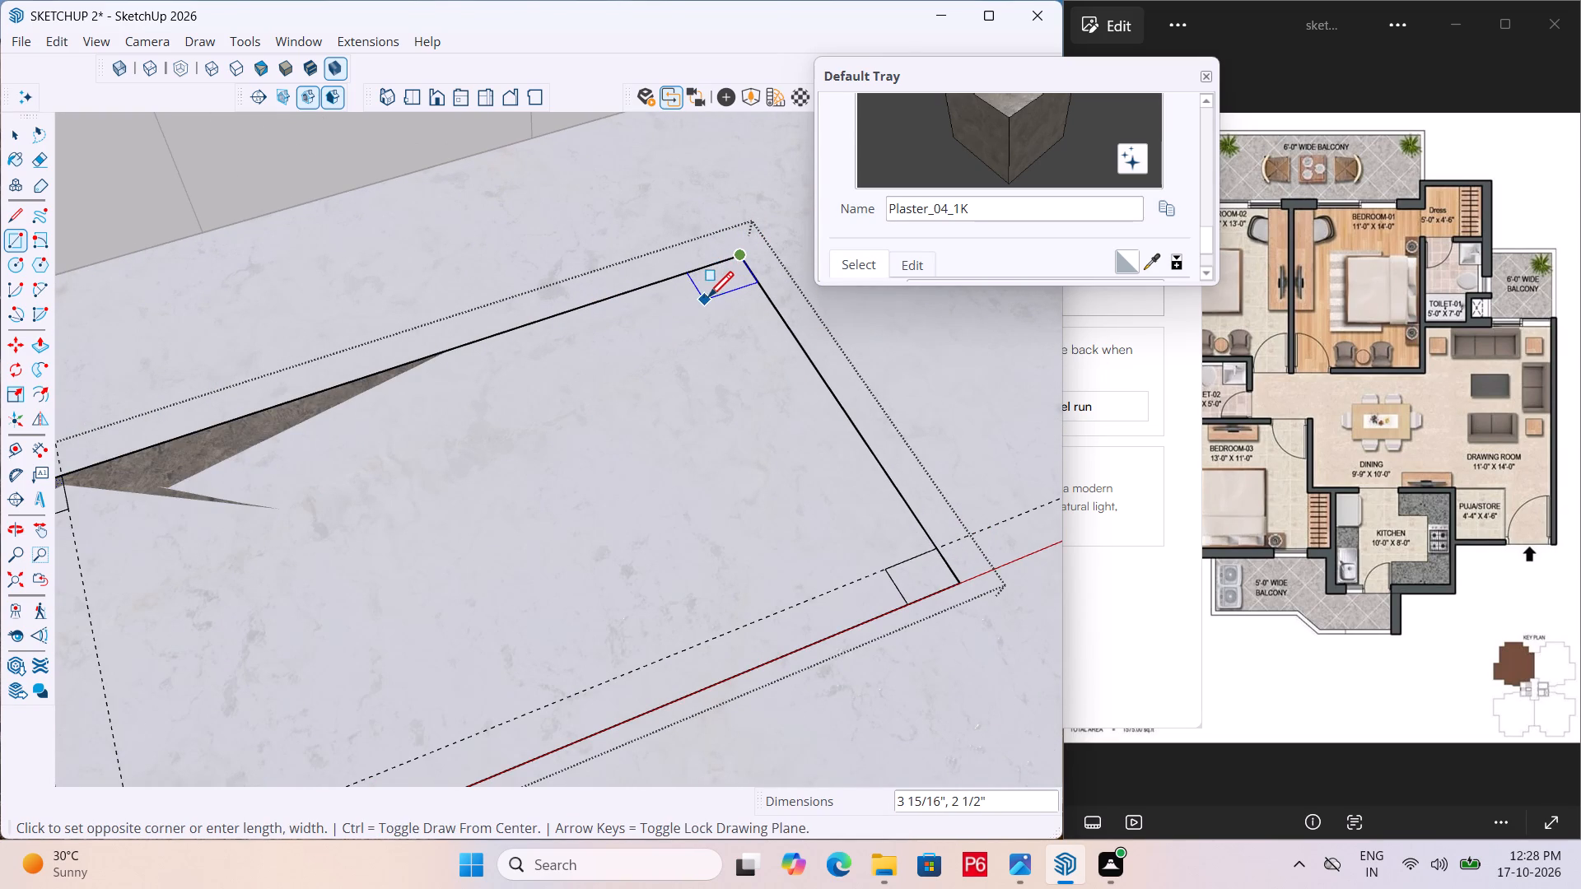
pyautogui.press('t')
pyautogui.click(891, 585)
pyautogui.click(849, 505)
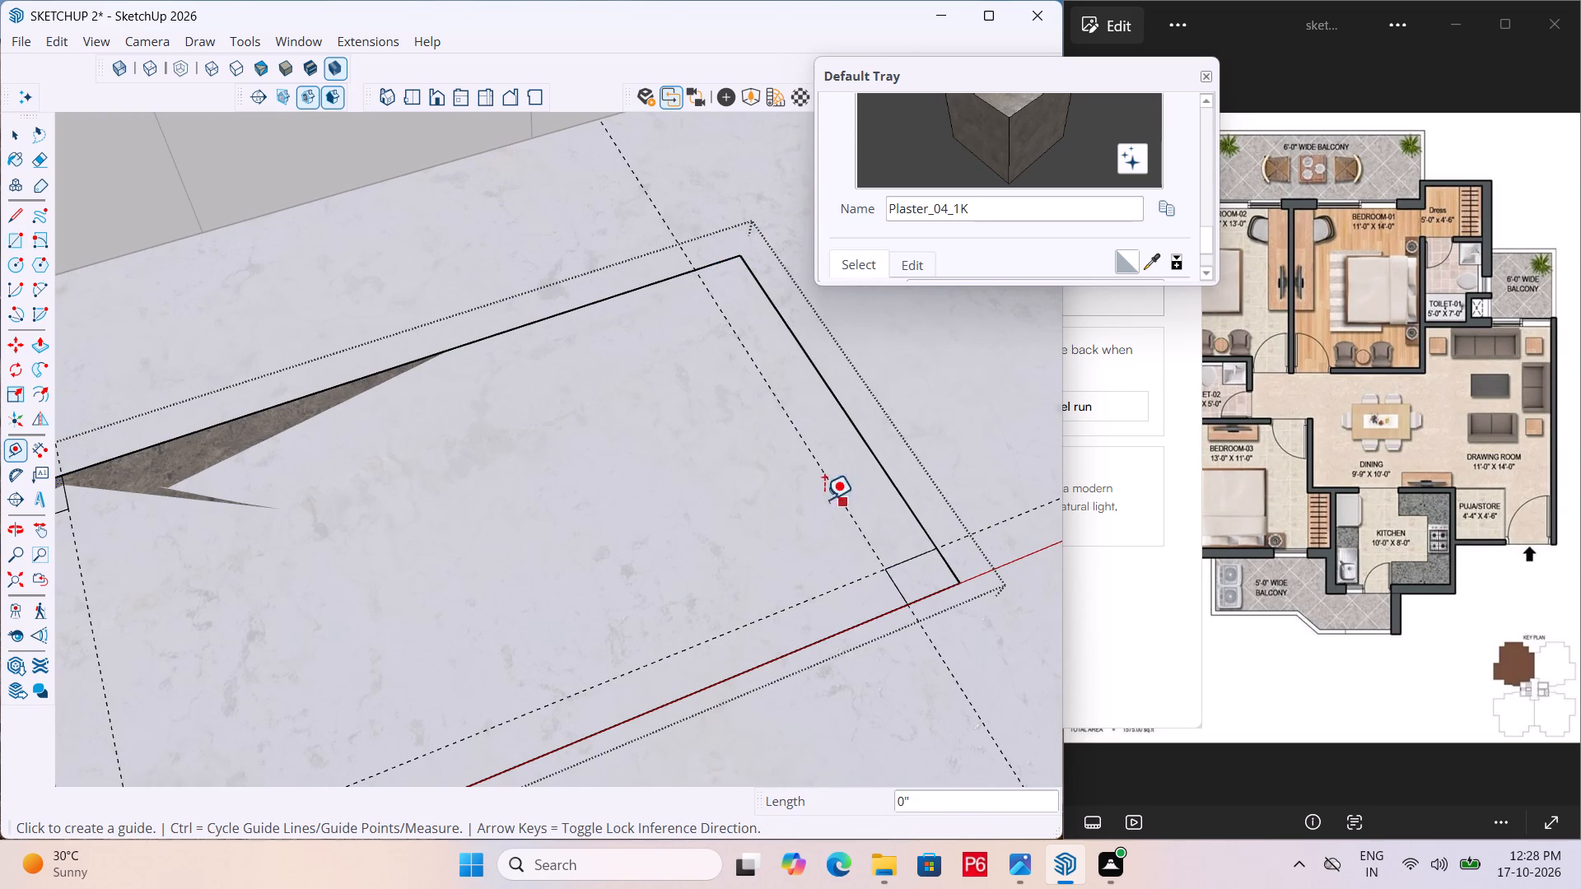
# Draw a small rectangle about 3 5/16" by 2 1/2" at the table outline's last corner, starting from the new guide.
pyautogui.press('r')
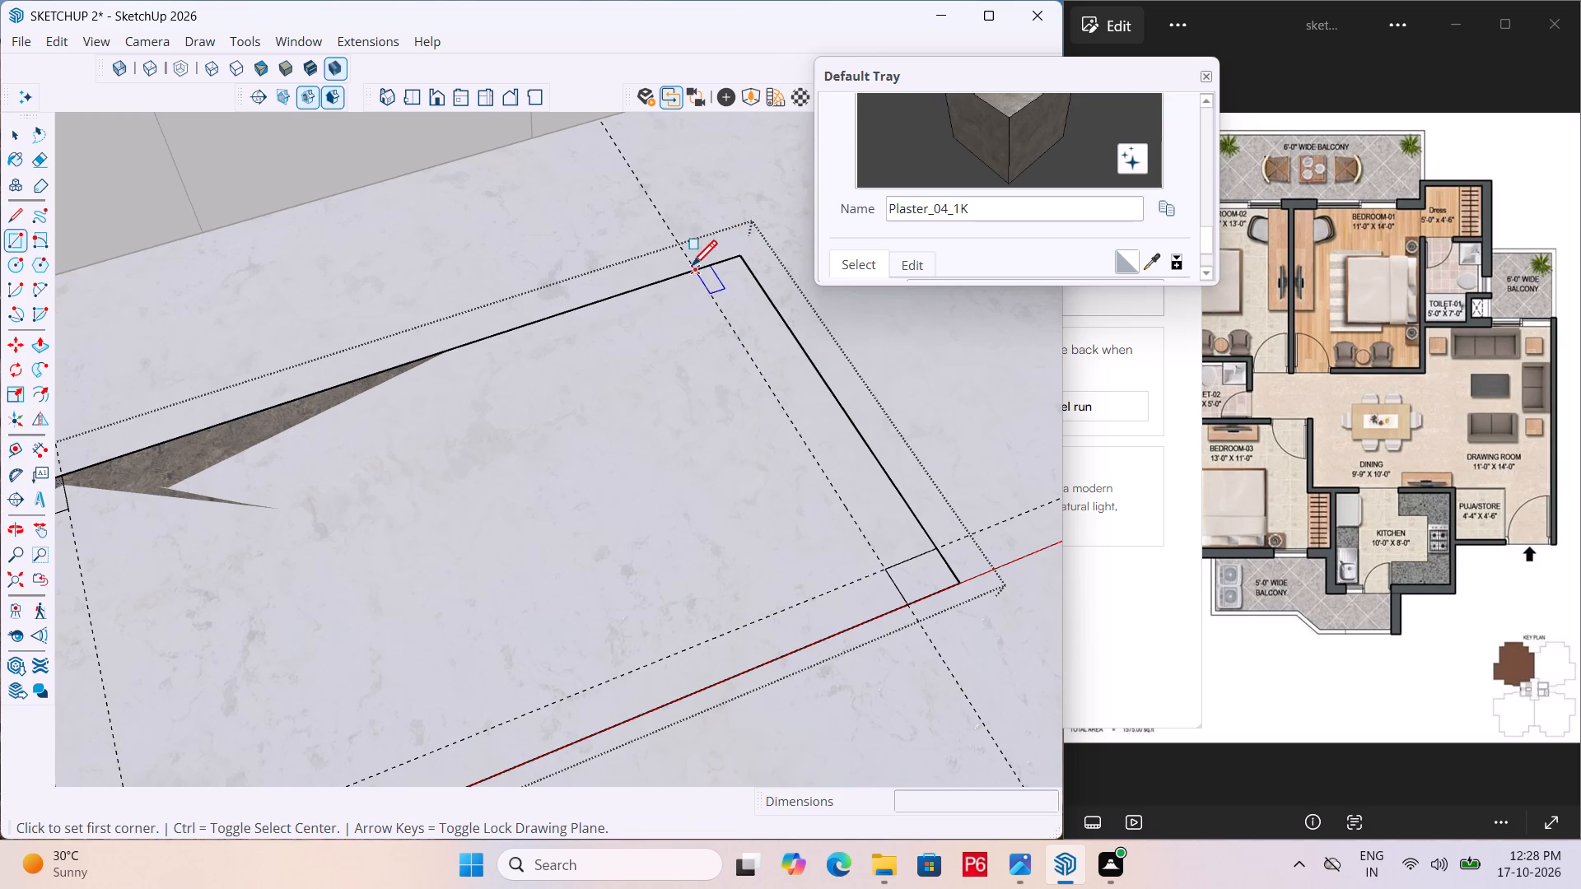
pyautogui.click(691, 274)
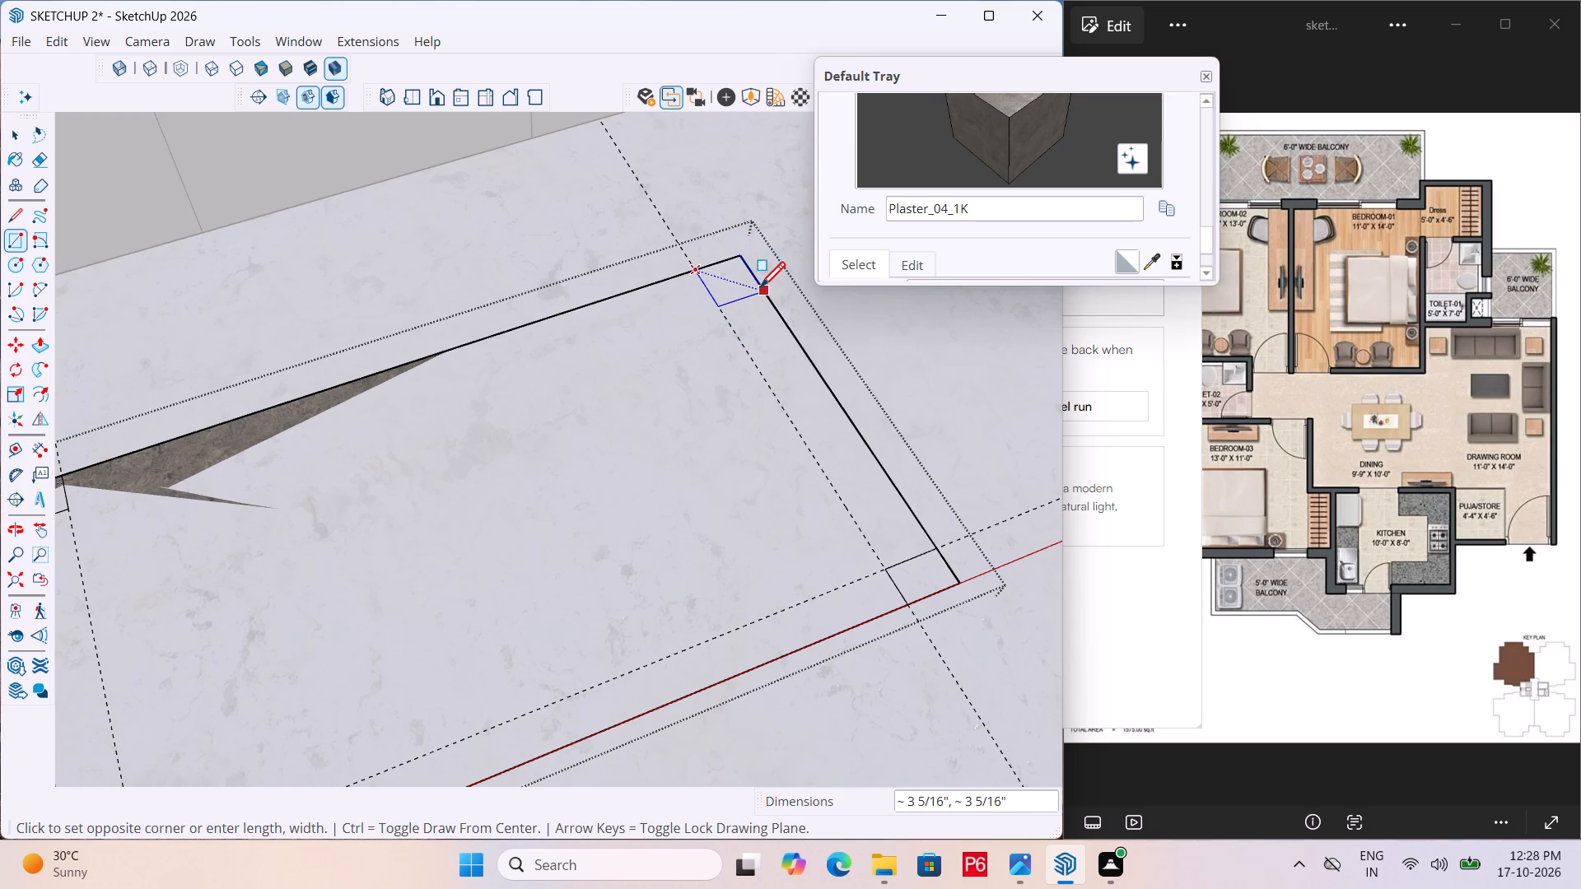
pyautogui.scroll(4, 755, 283)
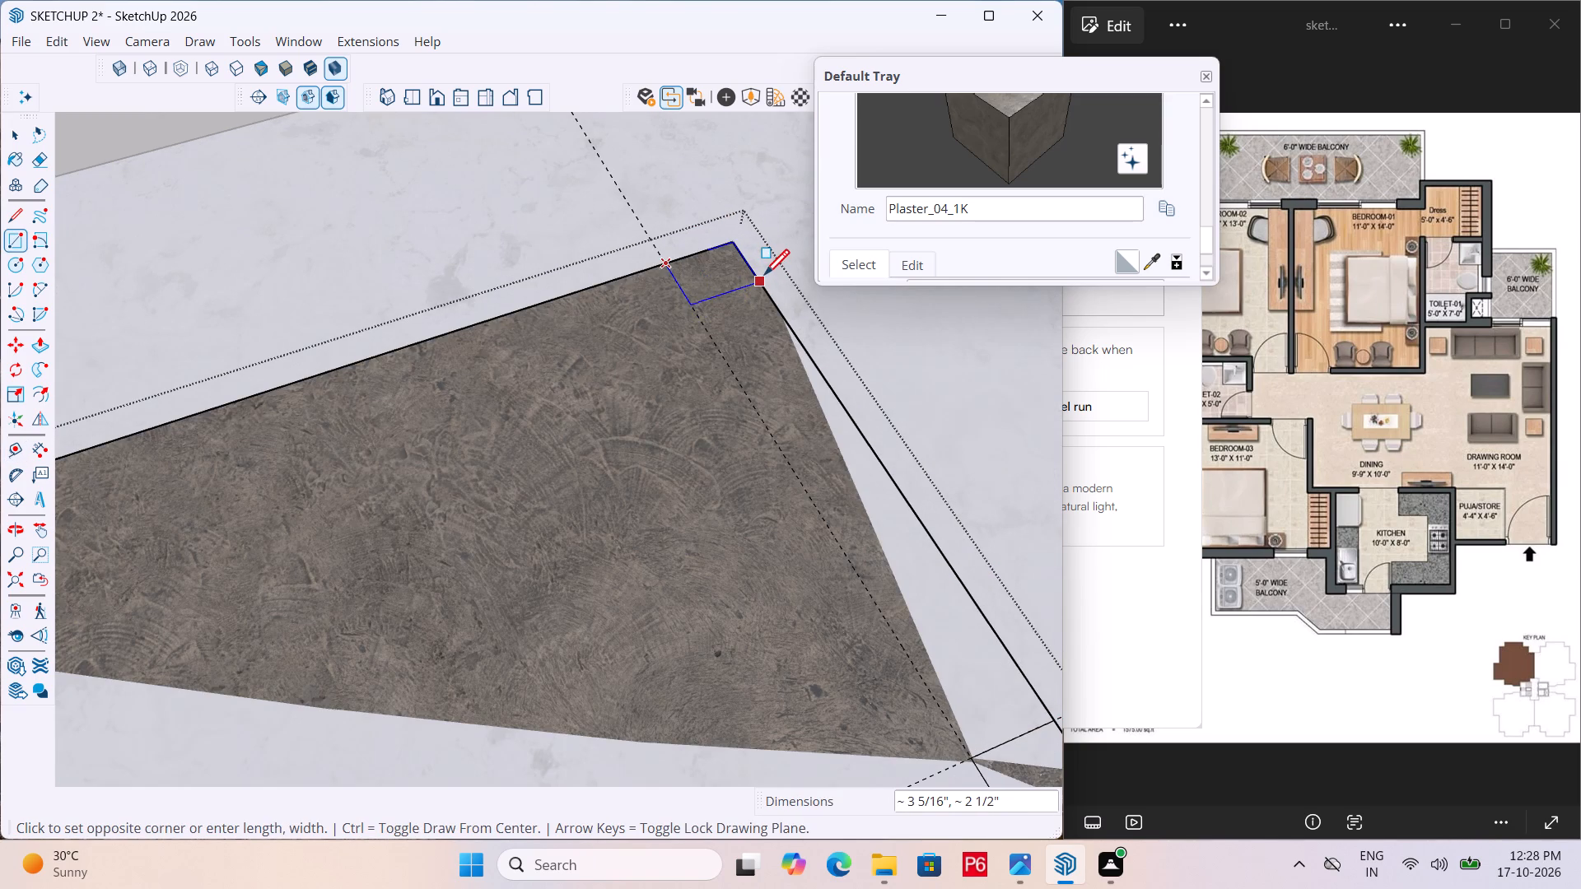
pyautogui.click(764, 277)
pyautogui.scroll(-6, 607, 278)
# Save the model.
pyautogui.hotkey('ctrl', 's')
pyautogui.hotkey('ctrl', 's')
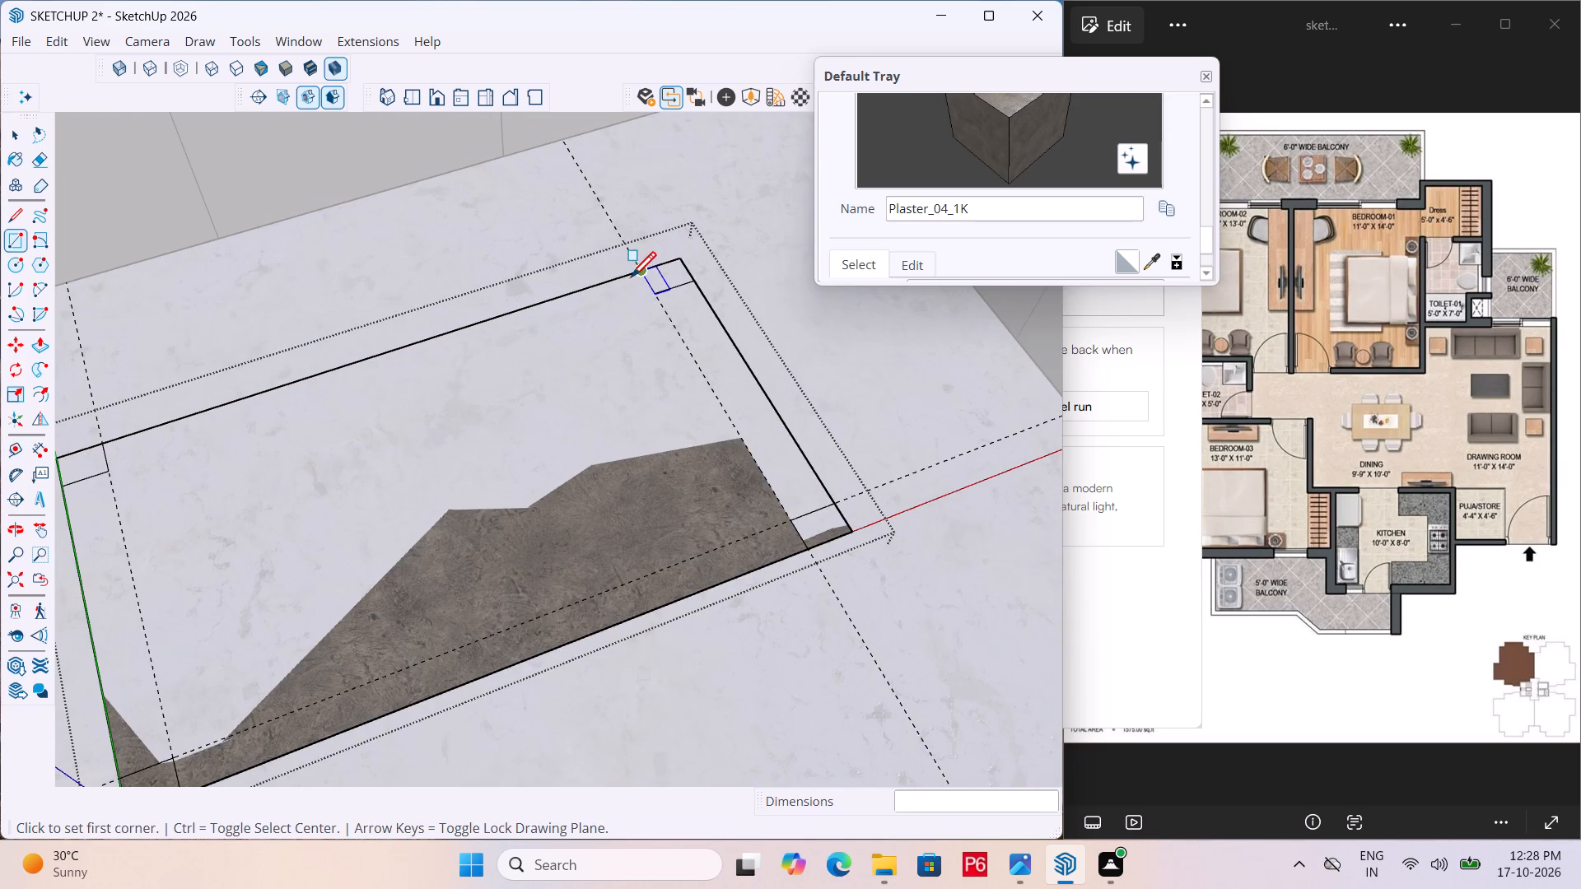
pyautogui.hotkey('ctrl', 's')
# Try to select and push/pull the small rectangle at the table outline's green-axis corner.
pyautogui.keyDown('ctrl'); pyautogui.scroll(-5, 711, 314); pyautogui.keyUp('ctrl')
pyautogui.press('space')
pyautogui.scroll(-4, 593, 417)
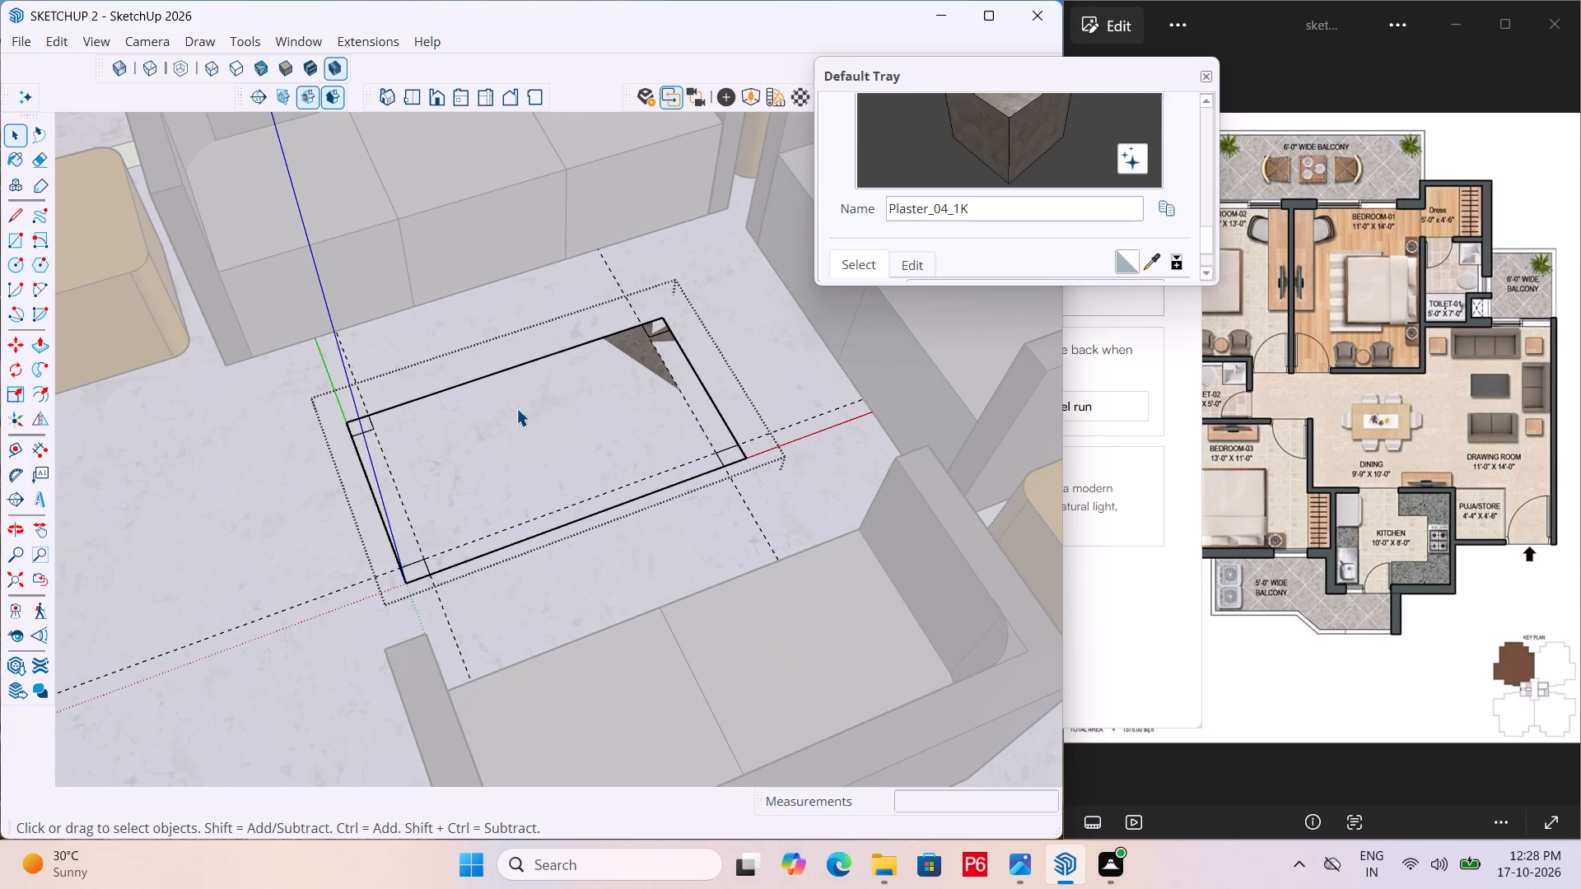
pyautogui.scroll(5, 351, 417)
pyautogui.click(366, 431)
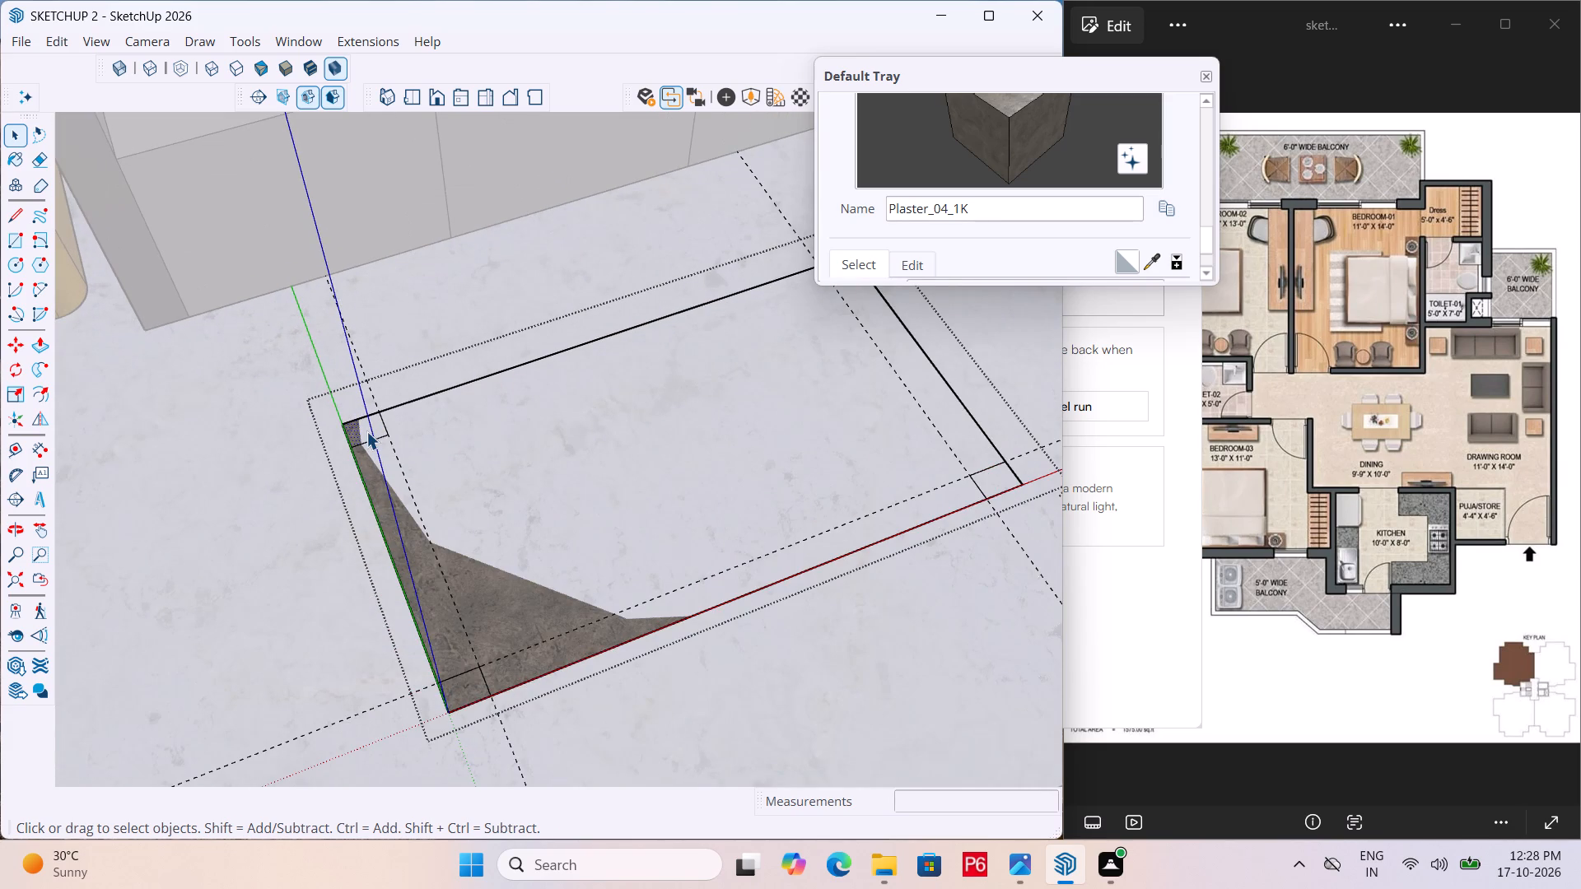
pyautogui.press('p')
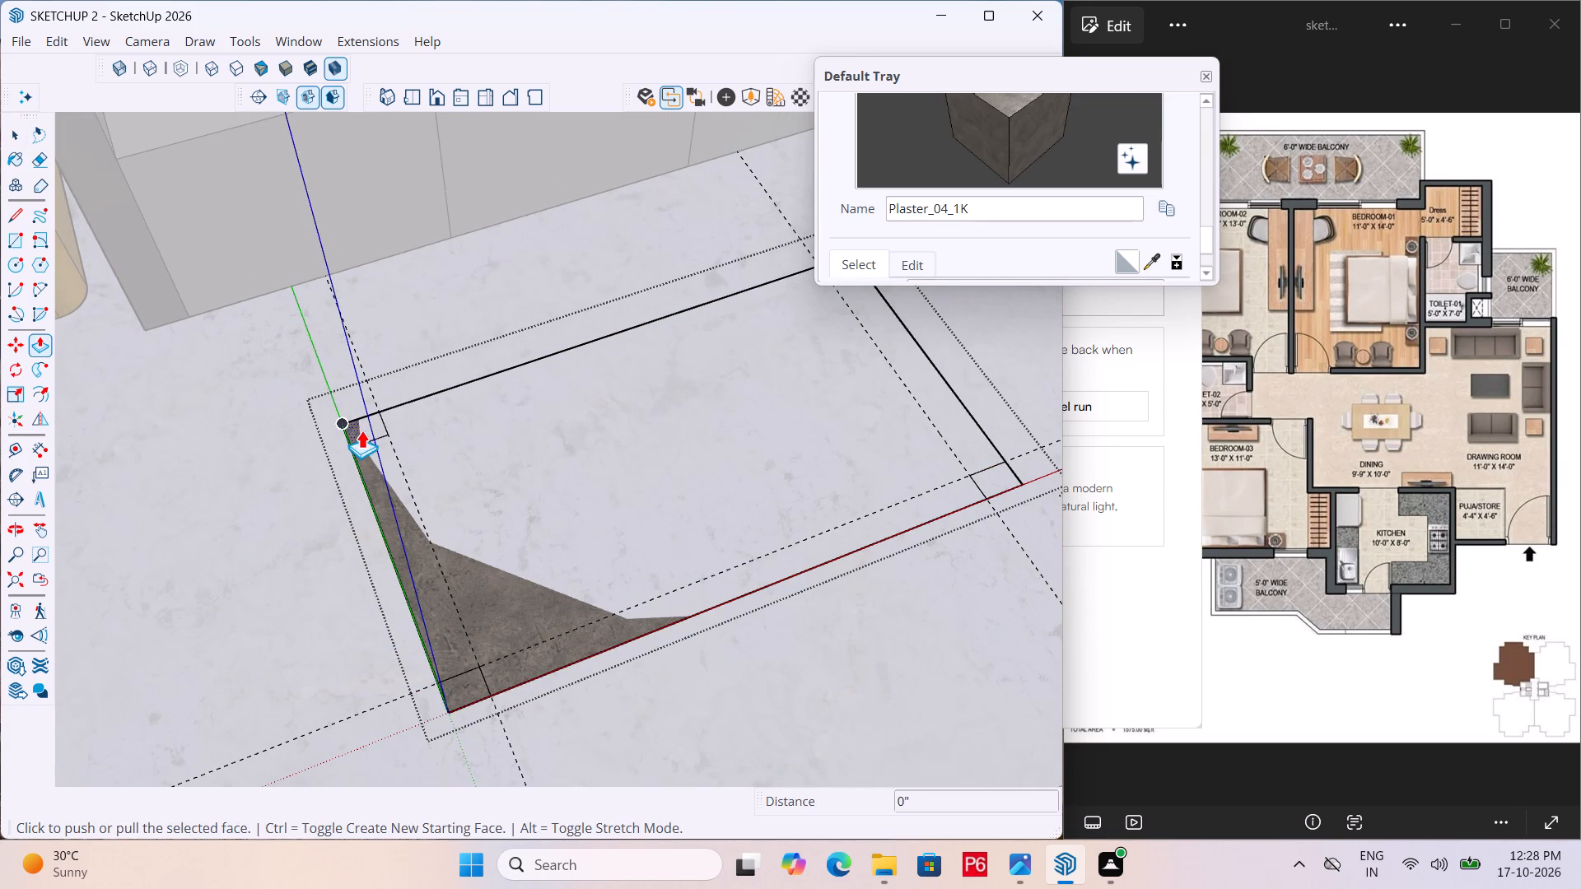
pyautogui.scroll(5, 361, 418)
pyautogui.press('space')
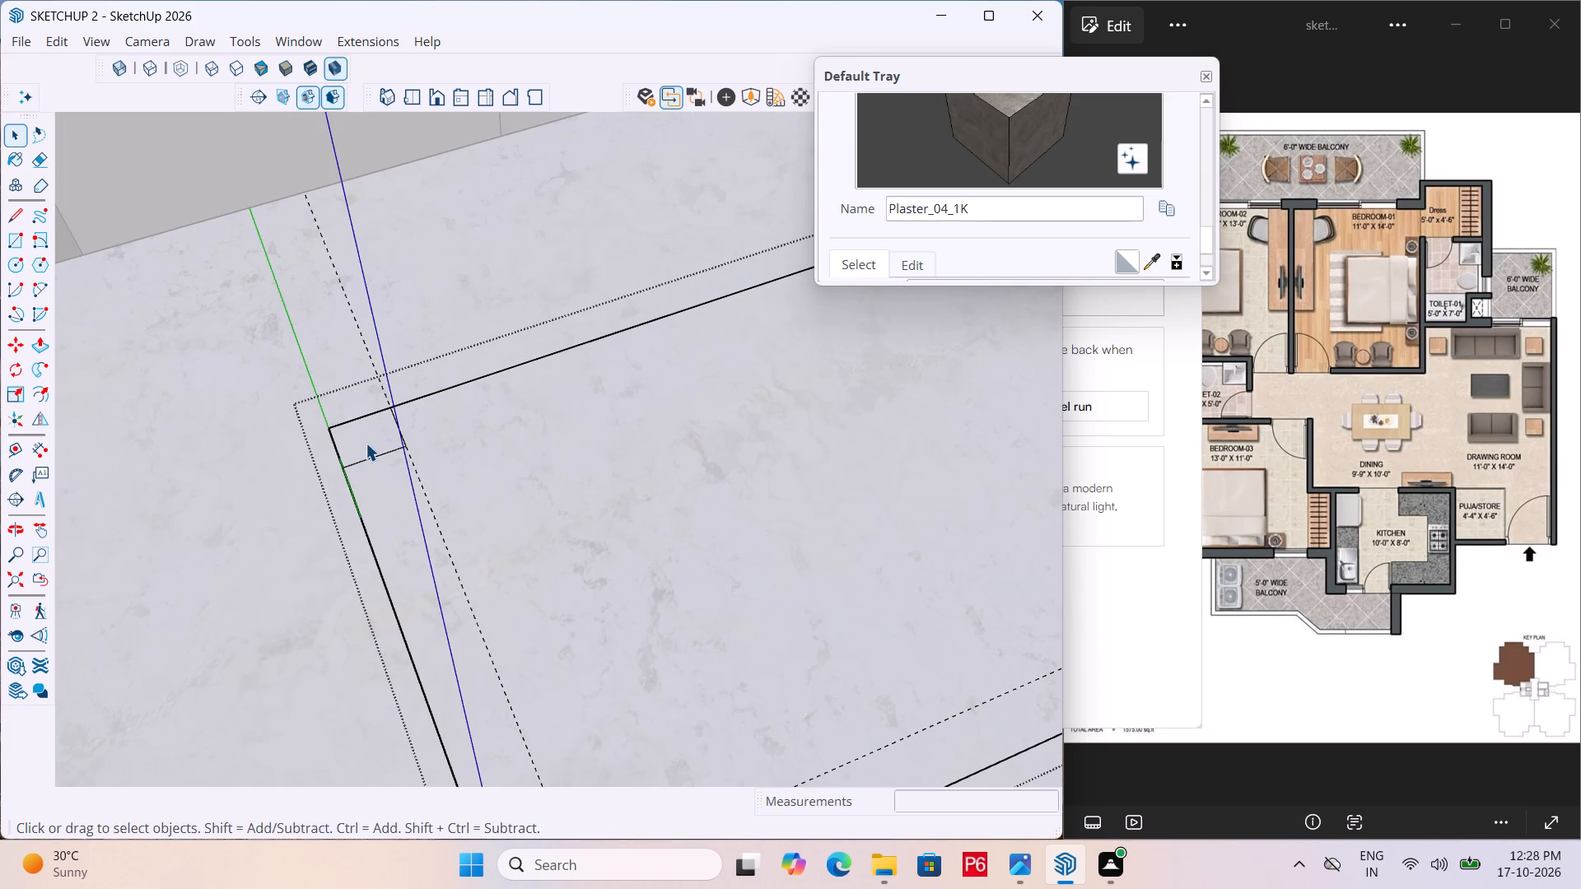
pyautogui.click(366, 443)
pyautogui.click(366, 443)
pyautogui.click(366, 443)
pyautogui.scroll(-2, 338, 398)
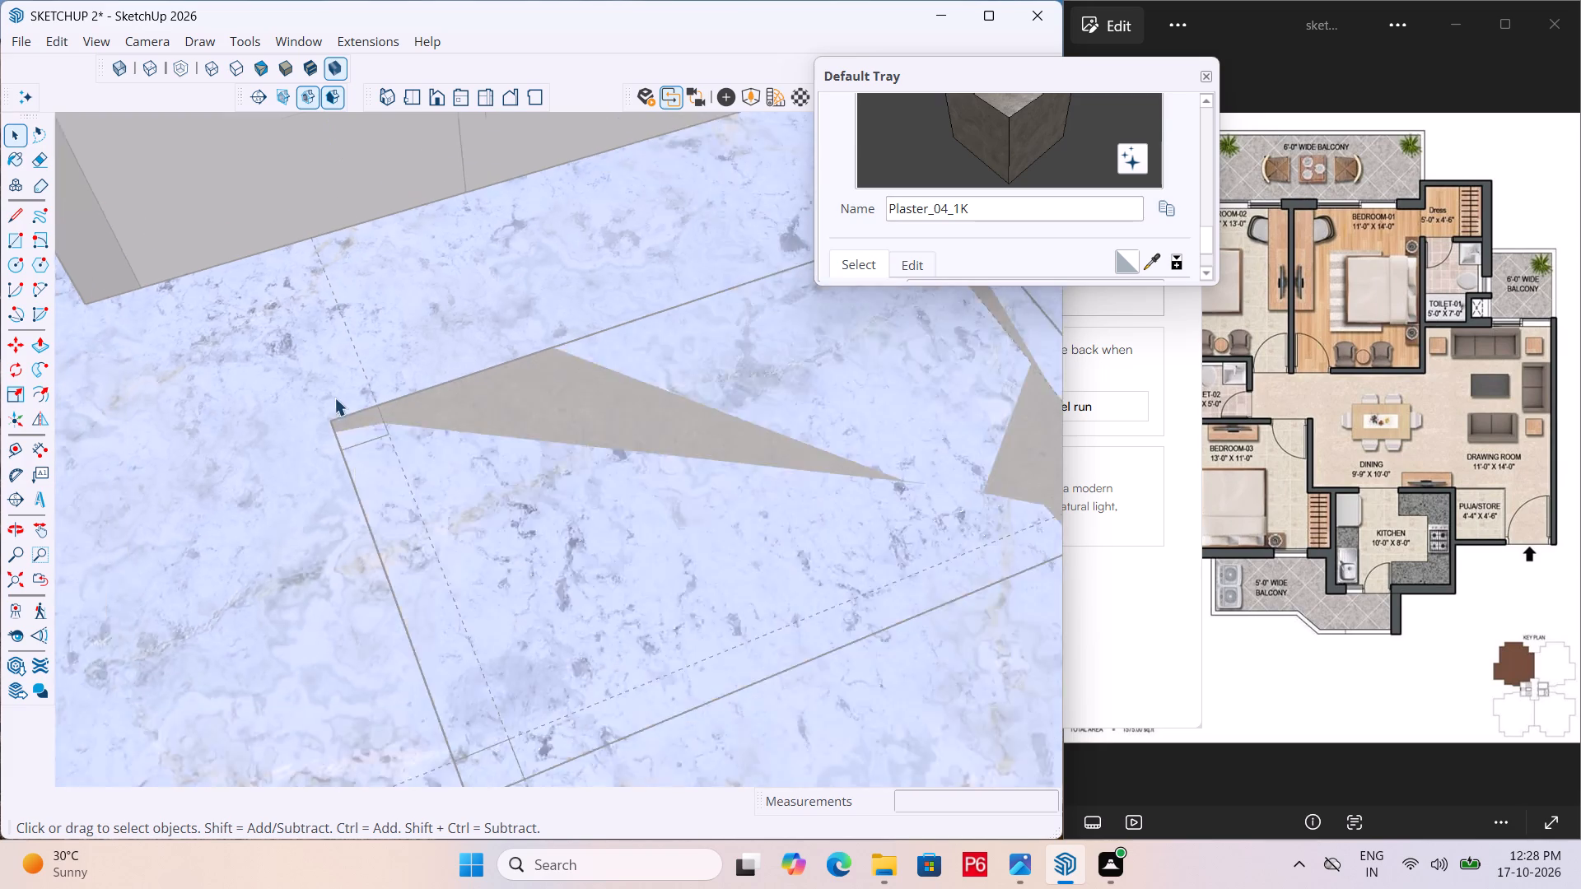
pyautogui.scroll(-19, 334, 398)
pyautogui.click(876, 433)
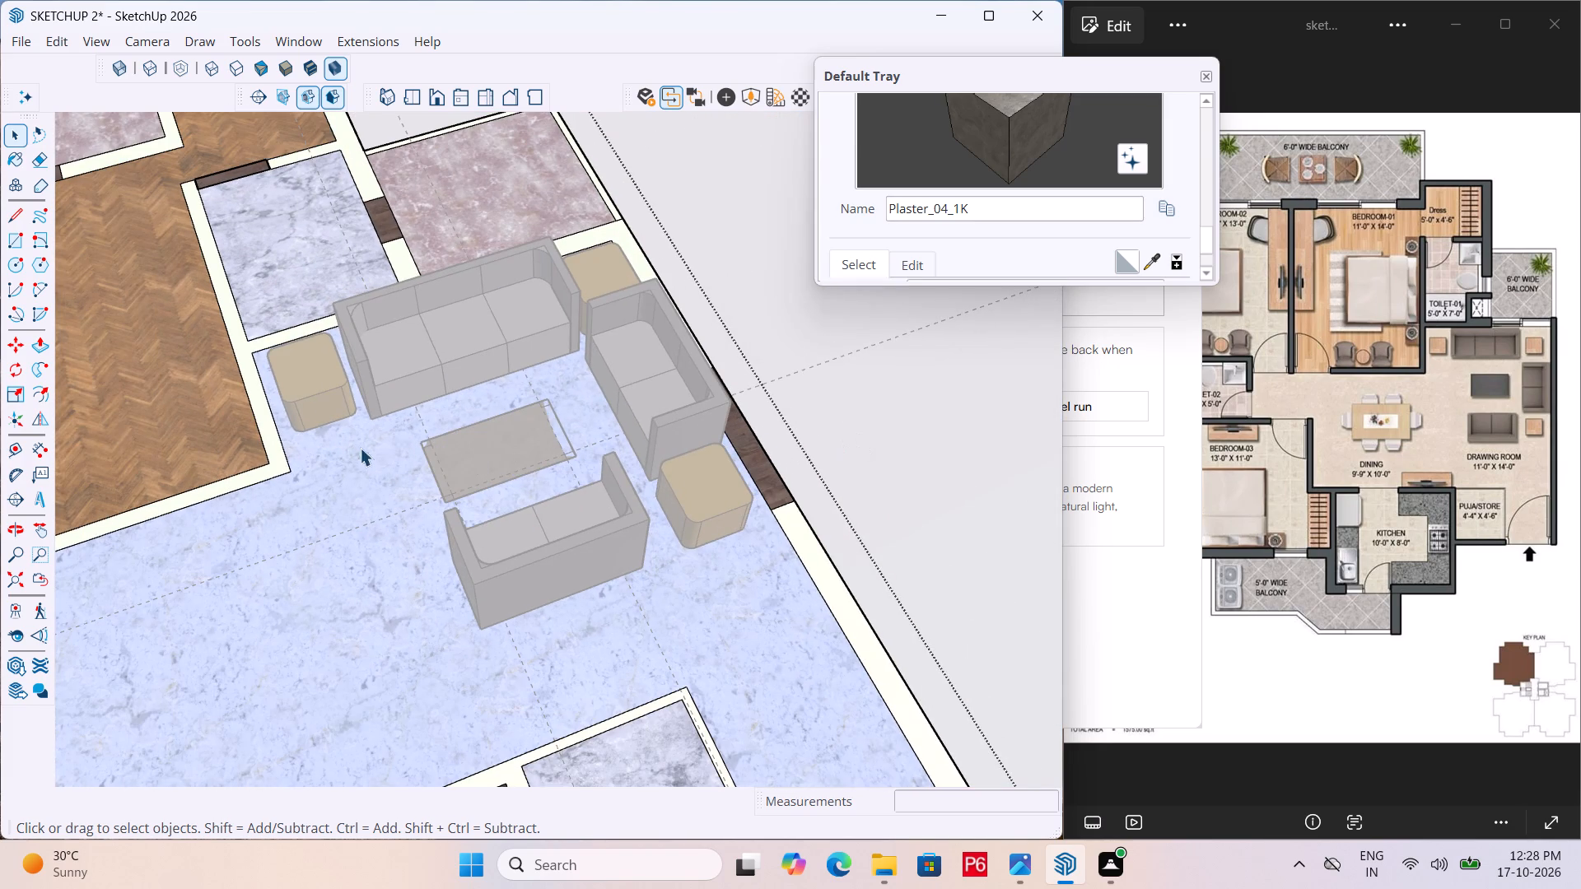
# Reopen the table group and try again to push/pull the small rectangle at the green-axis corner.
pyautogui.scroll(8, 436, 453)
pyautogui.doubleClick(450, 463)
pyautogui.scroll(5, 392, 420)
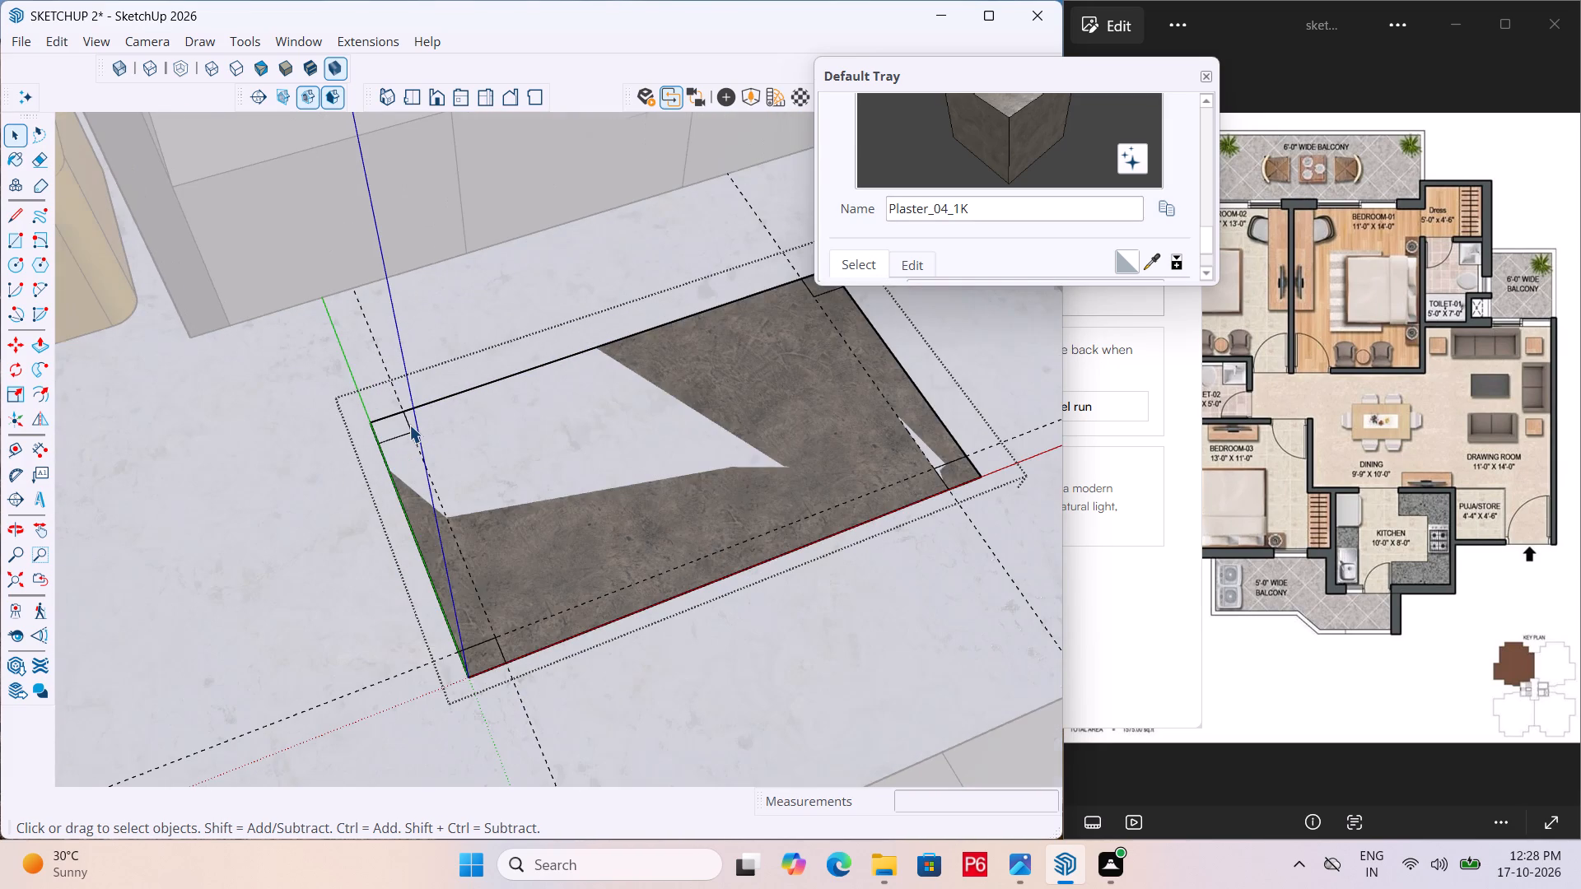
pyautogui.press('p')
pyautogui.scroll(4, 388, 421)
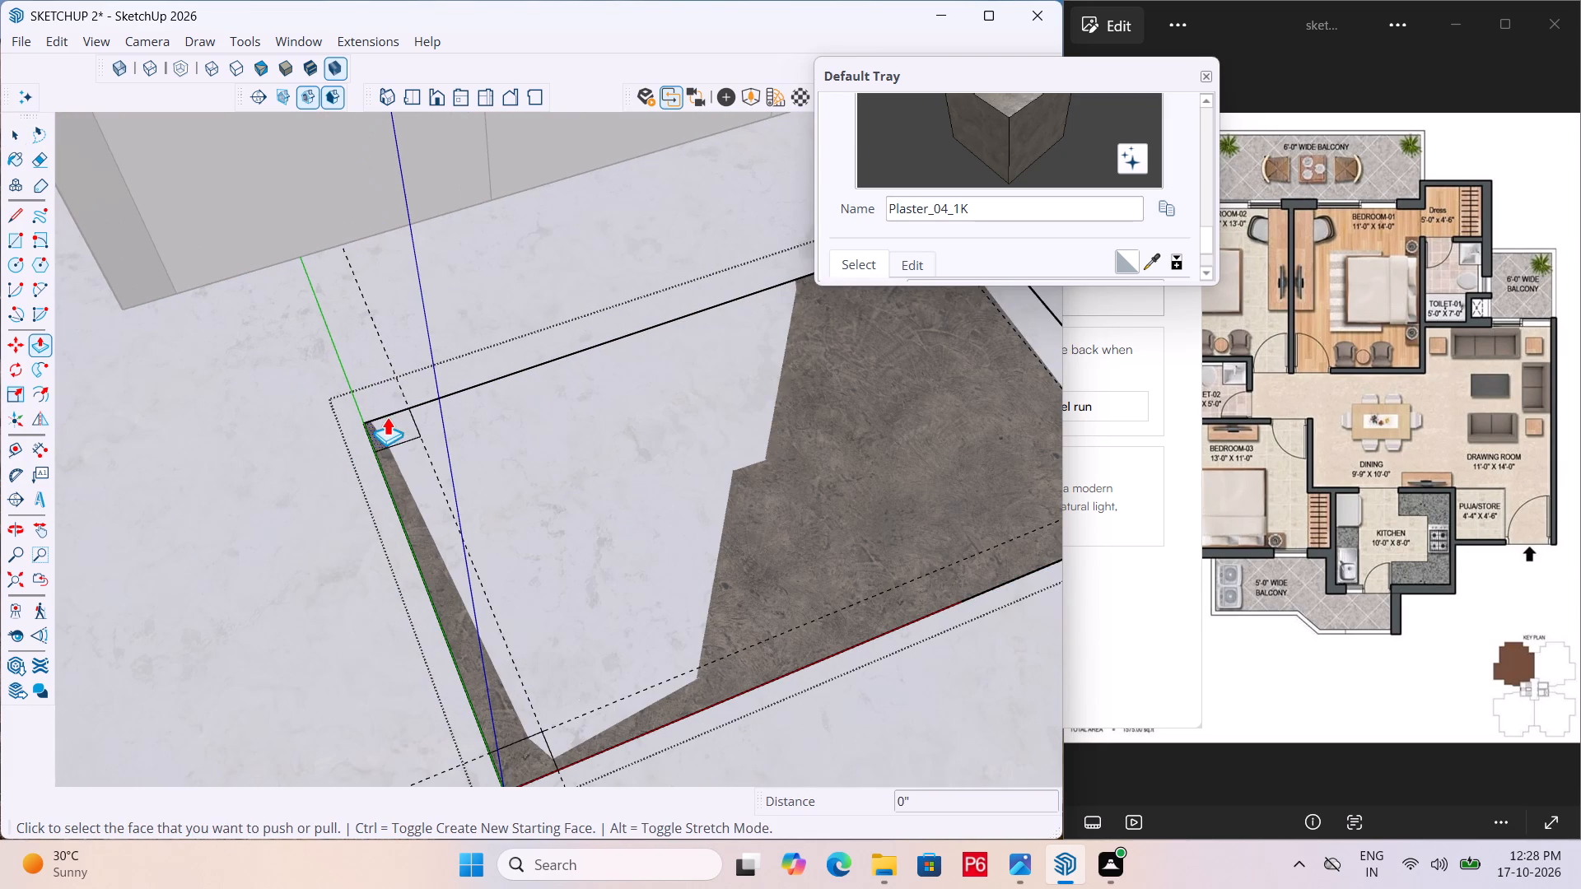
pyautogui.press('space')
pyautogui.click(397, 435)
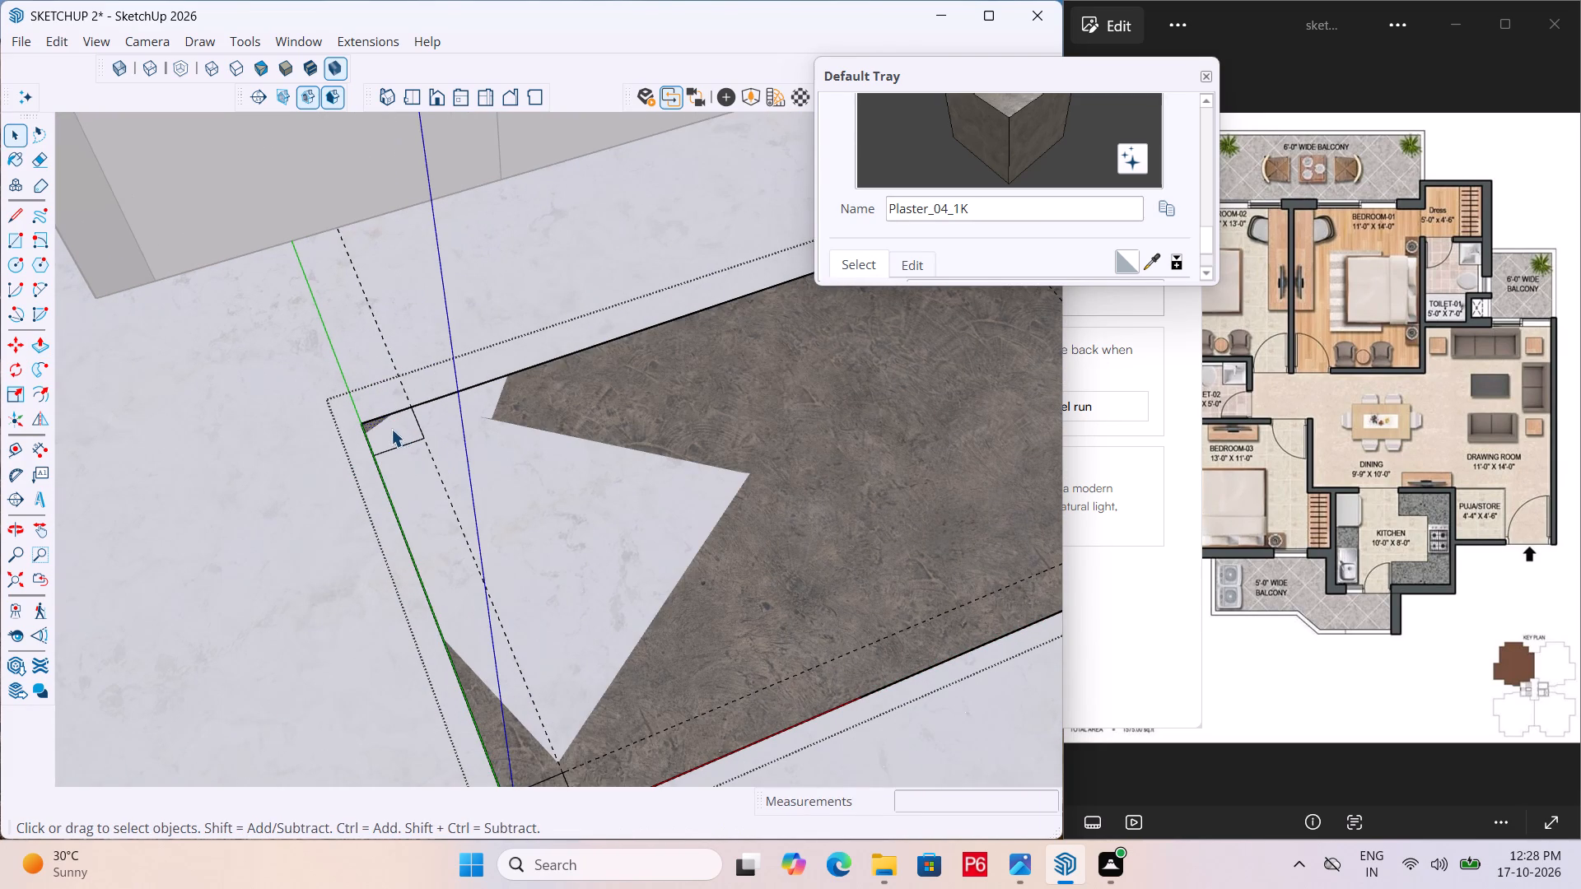
# Redraw the axis-origin corner rectangle along its guides at about 3 1/8" by 2 5/16".
pyautogui.scroll(-5, 315, 345)
pyautogui.scroll(5, 441, 579)
pyautogui.click(453, 619)
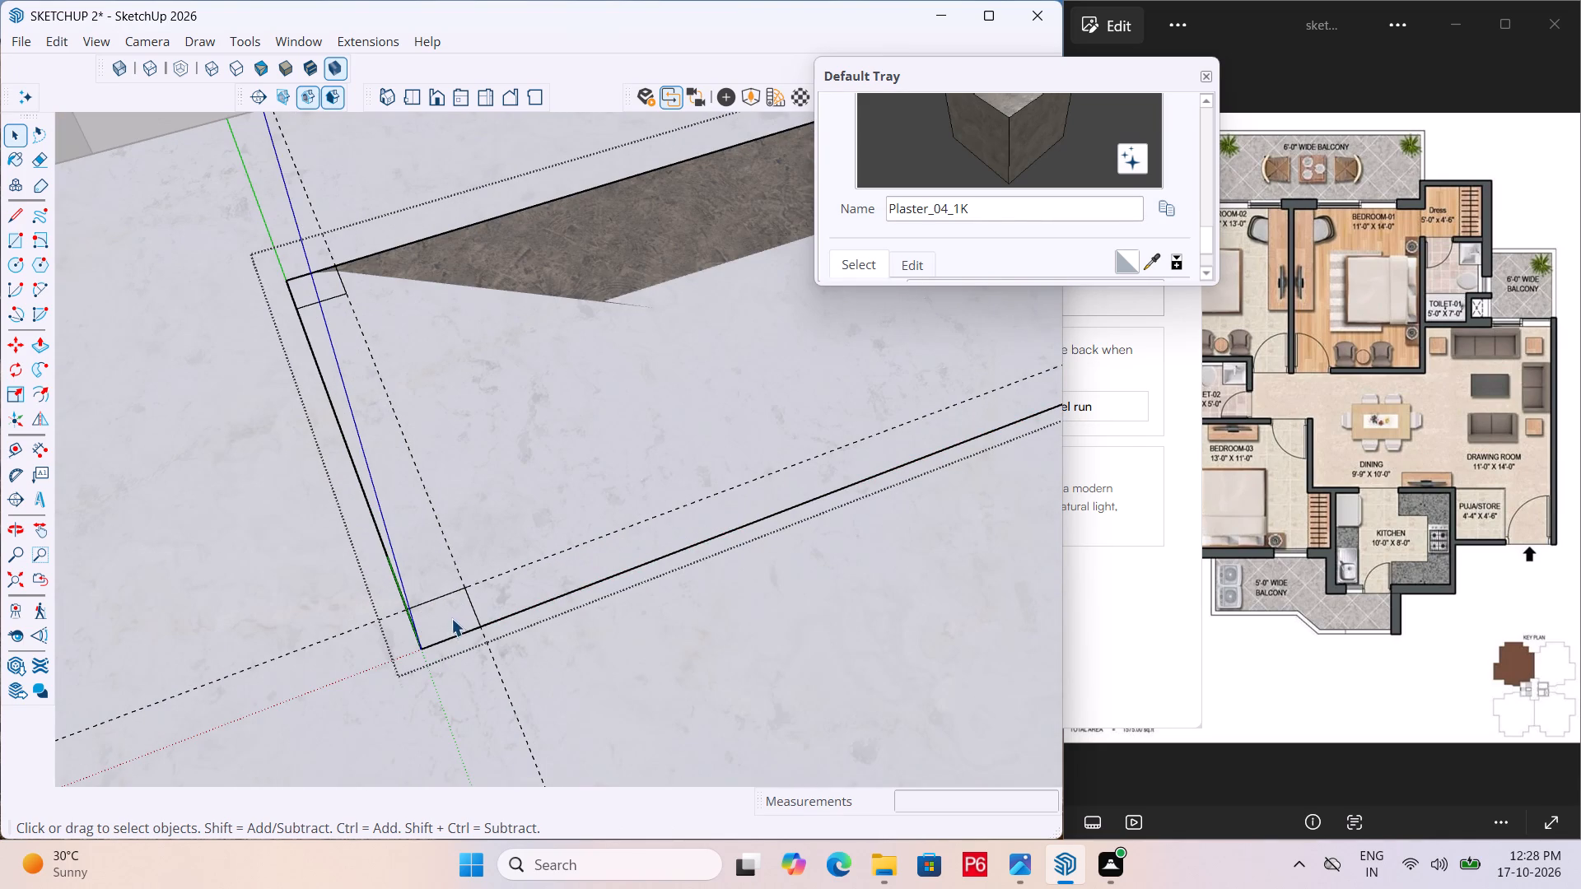
pyautogui.press('r')
pyautogui.scroll(8, 411, 625)
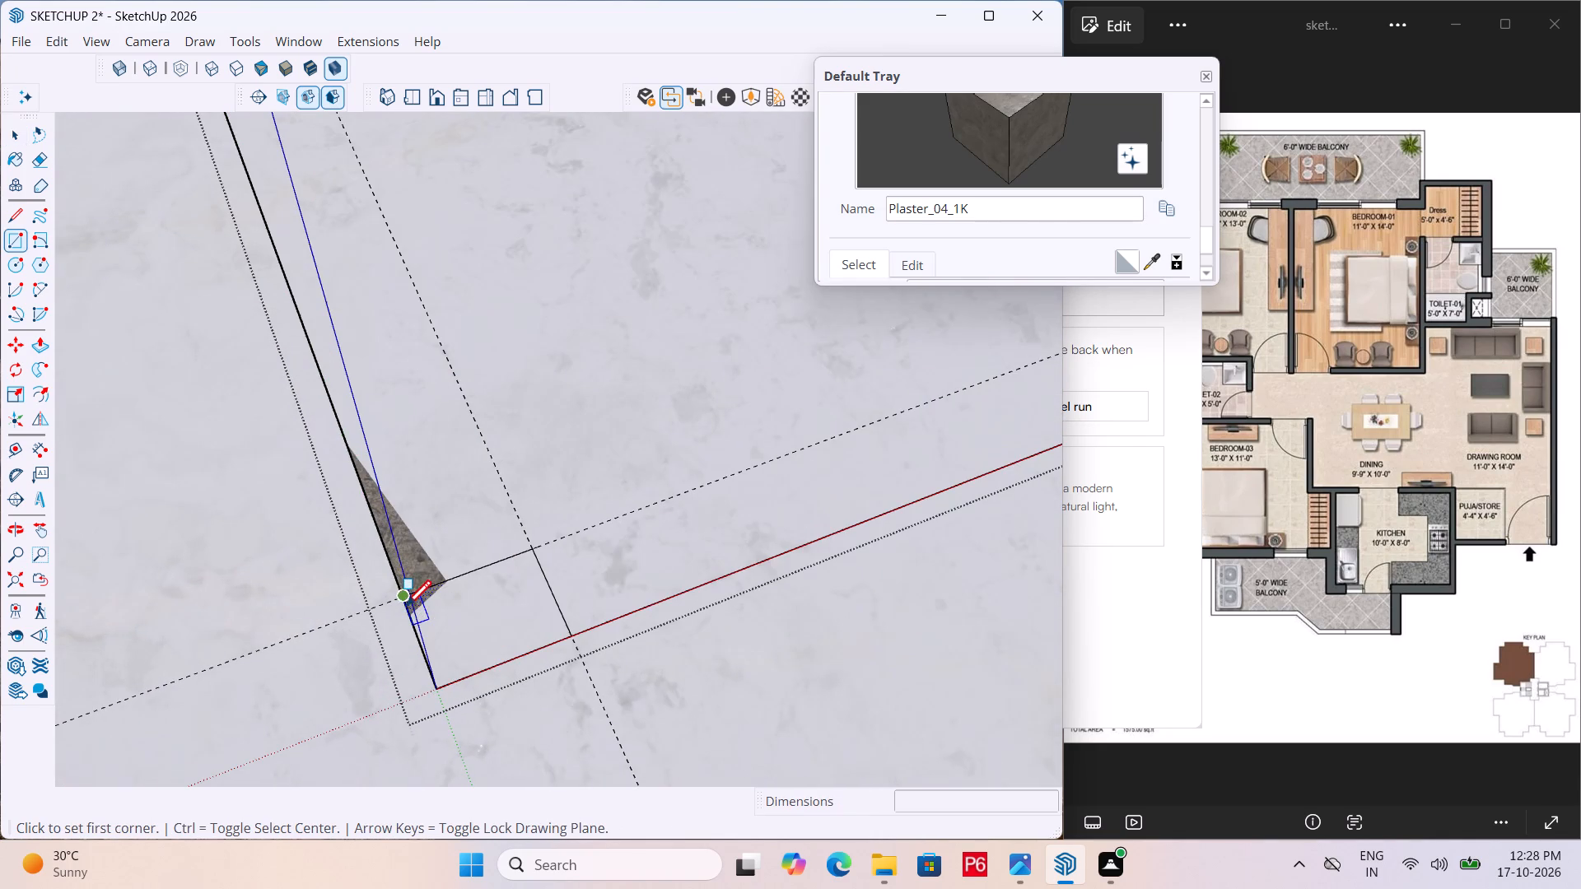
pyautogui.click(408, 601)
pyautogui.click(571, 632)
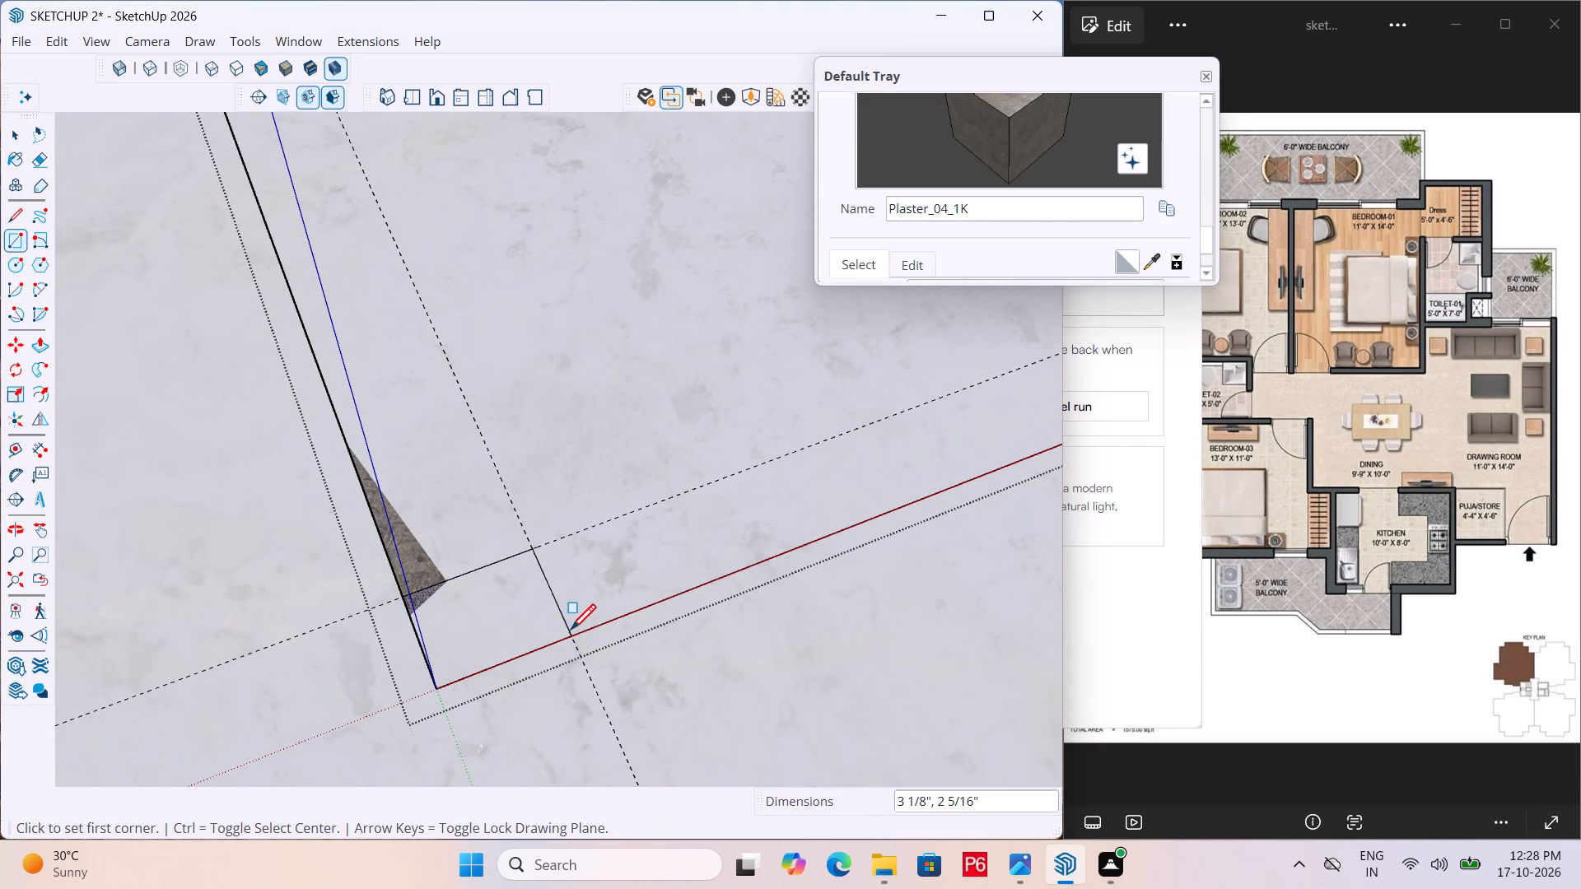
# Redraw the green-axis corner rectangle from the outline corner to its inner corner on the guide.
pyautogui.scroll(-6, 559, 620)
pyautogui.scroll(9, 324, 164)
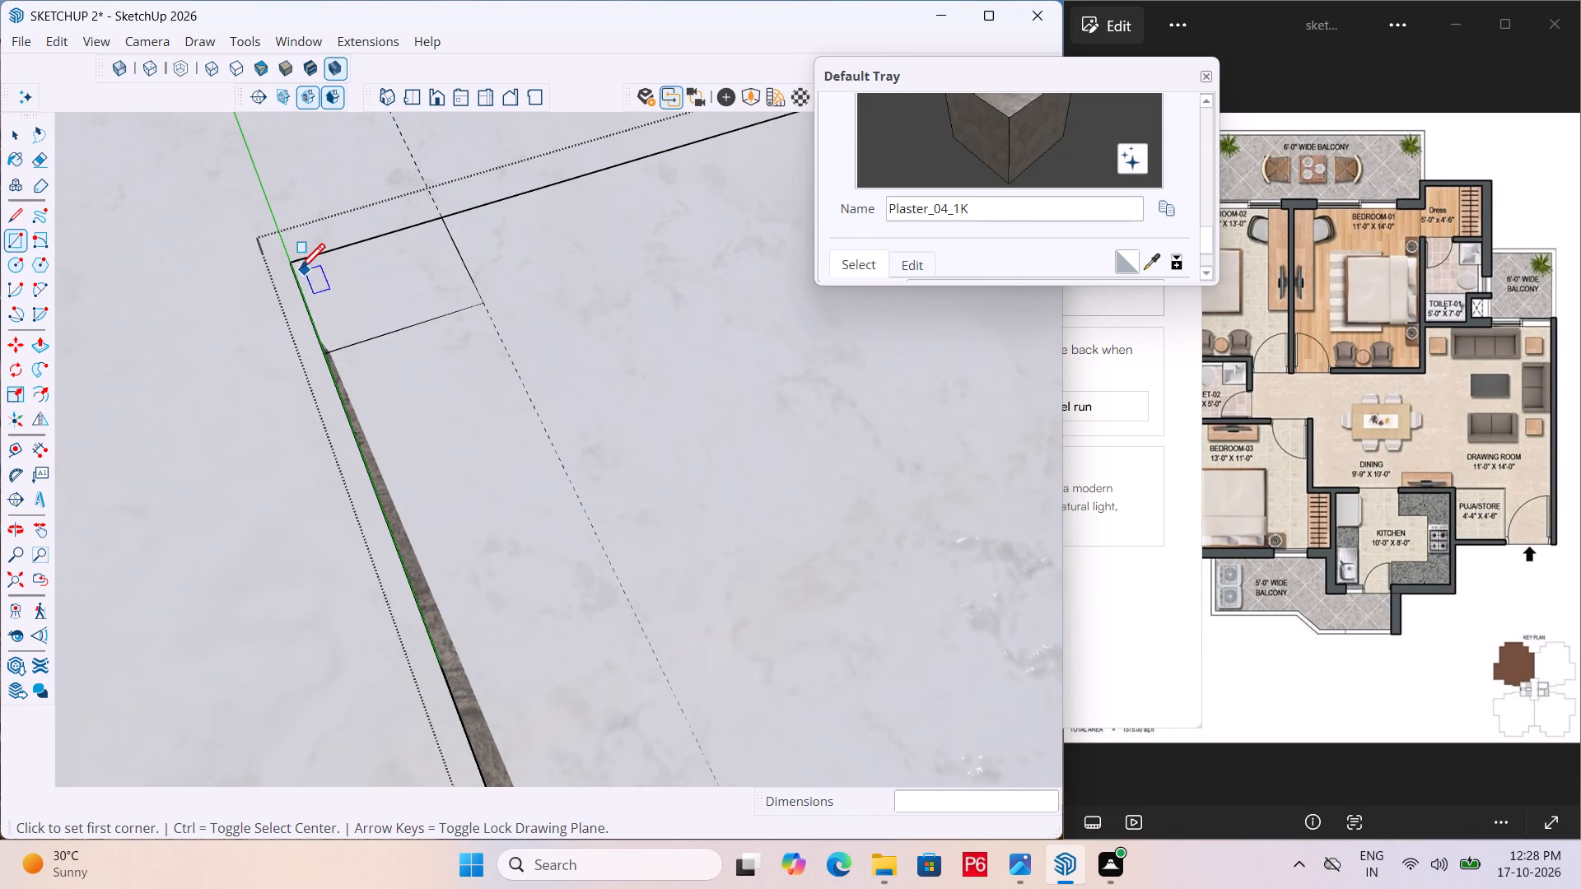
pyautogui.click(294, 267)
pyautogui.click(482, 310)
pyautogui.scroll(-5, 102, 330)
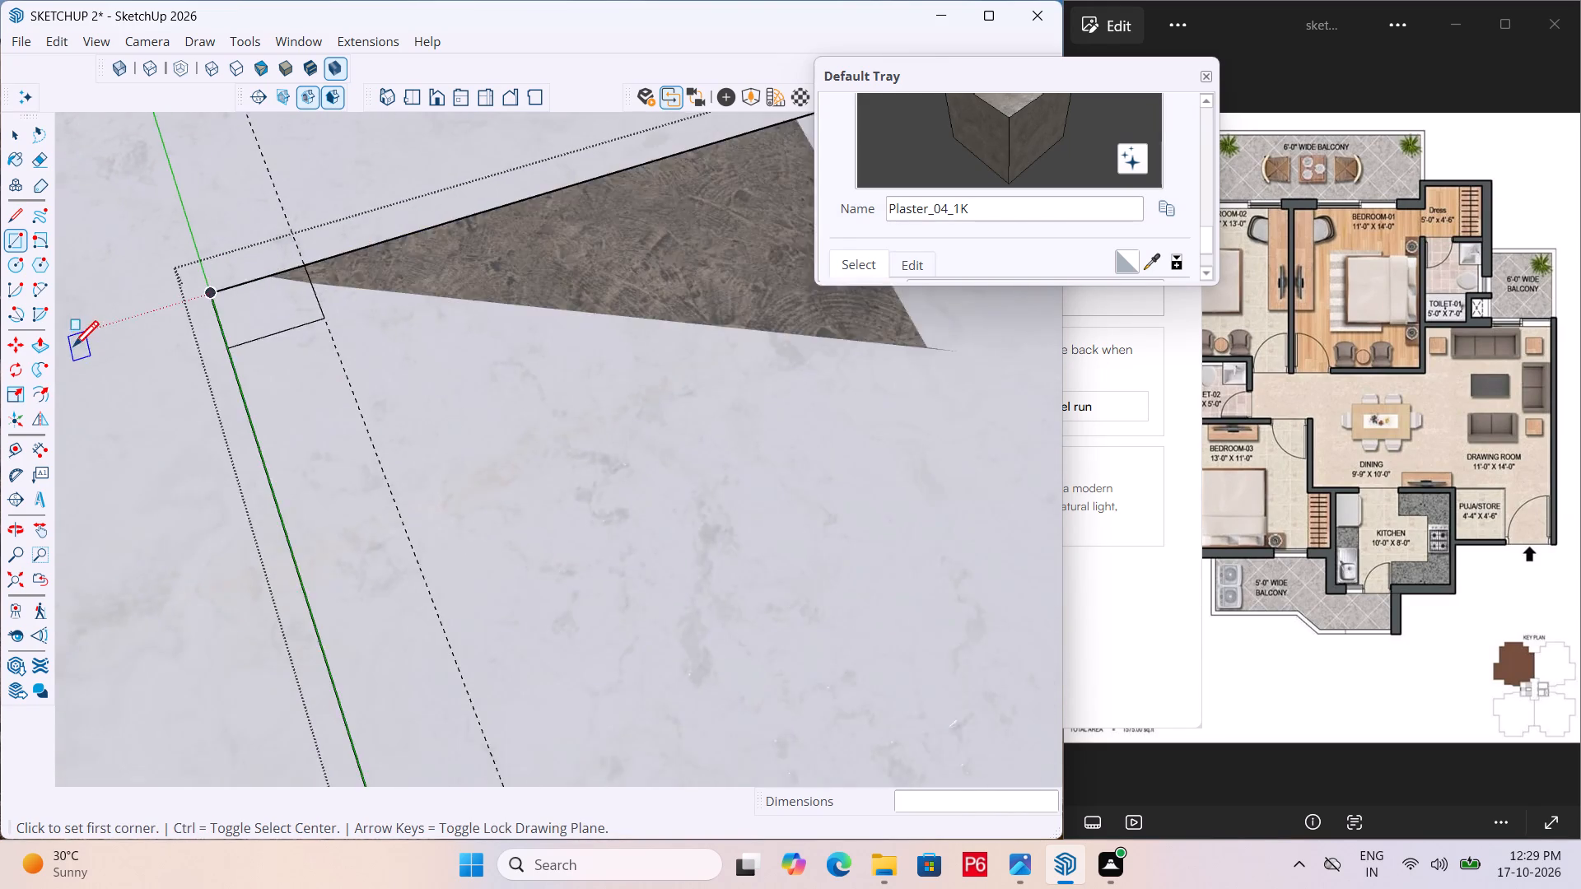
# Redraw the small leg rectangle at the table outline's corner diagonally opposite the axis origin, starting where the guide meets the outline.
pyautogui.scroll(-6, 73, 349)
pyautogui.scroll(-7, 139, 403)
pyautogui.scroll(14, 586, 217)
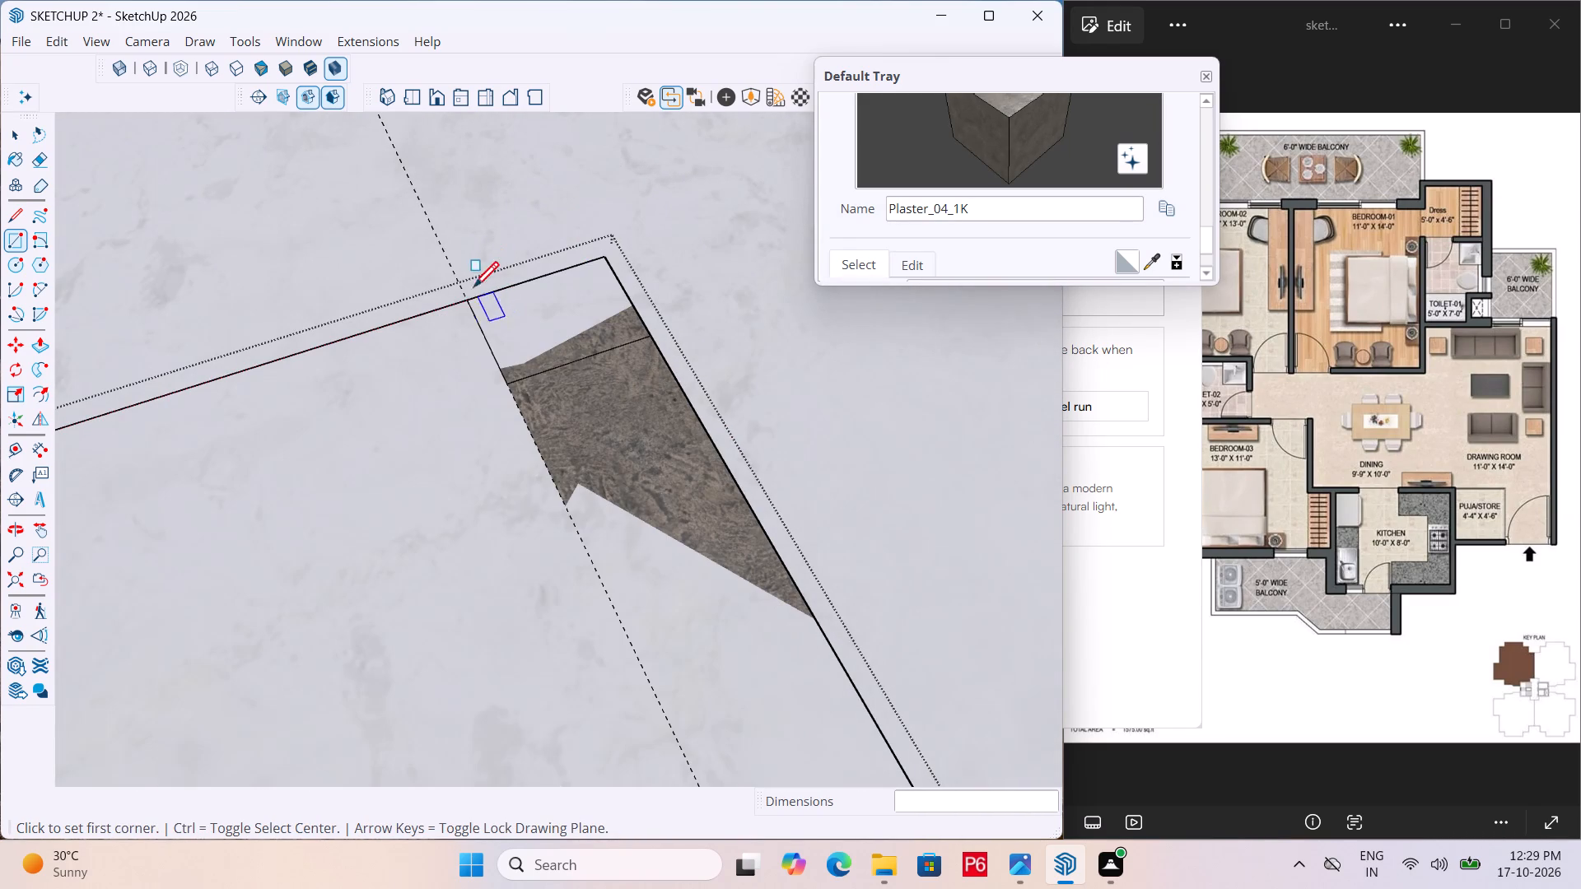
pyautogui.click(471, 305)
pyautogui.click(645, 329)
# Redraw the red-axis corner rectangle from the guide intersection to the outline corner at about 3 5/16" by 2 5/16".
pyautogui.scroll(-10, 509, 255)
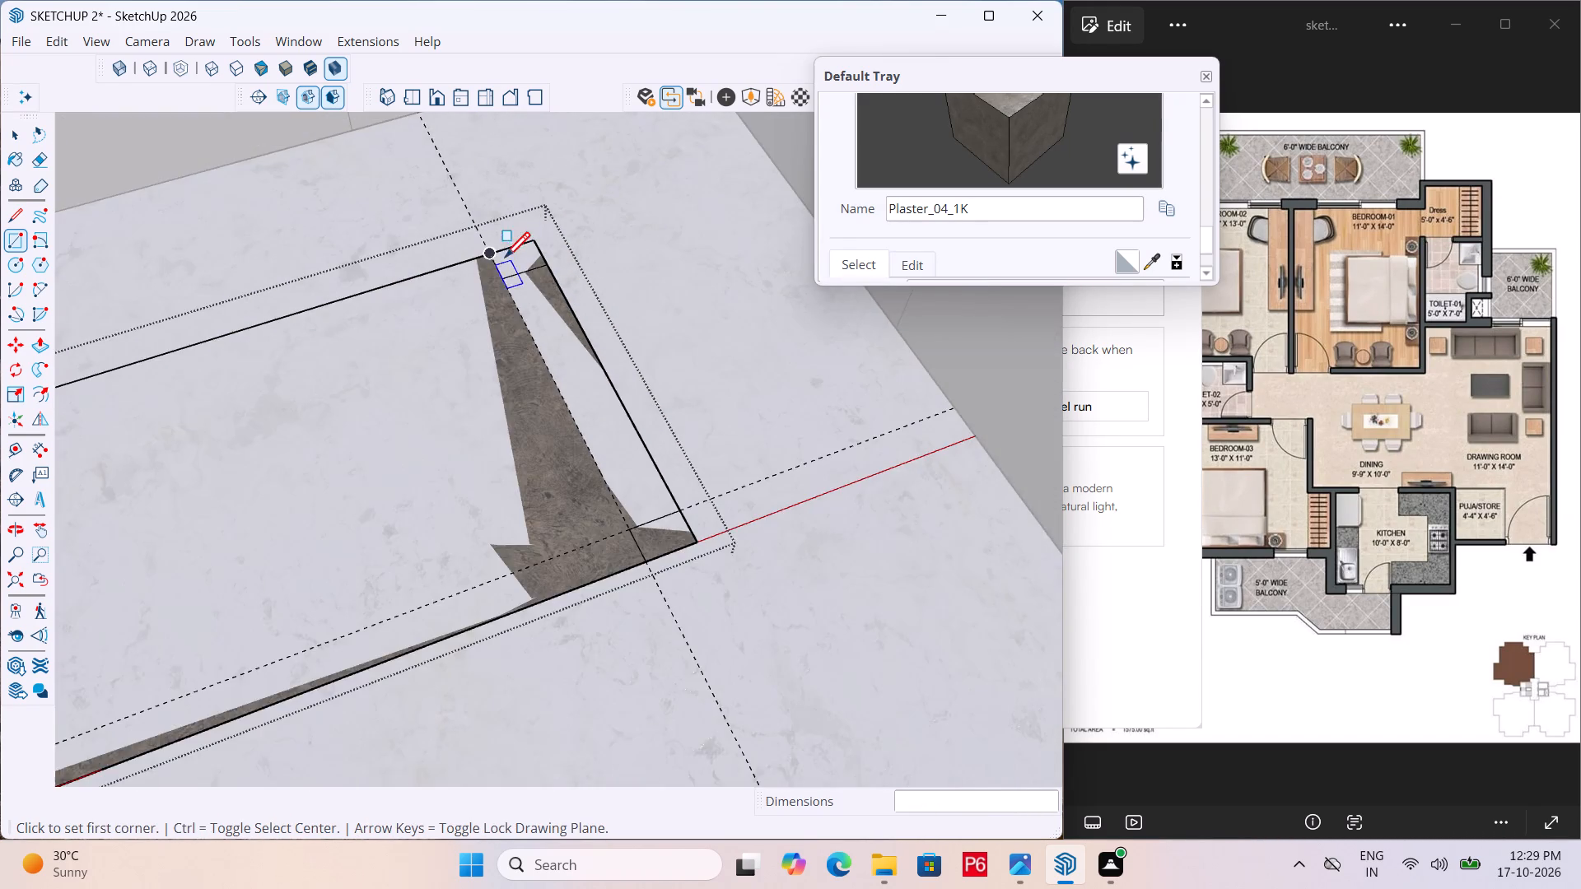
pyautogui.scroll(-6, 505, 260)
pyautogui.scroll(11, 595, 506)
pyautogui.click(595, 412)
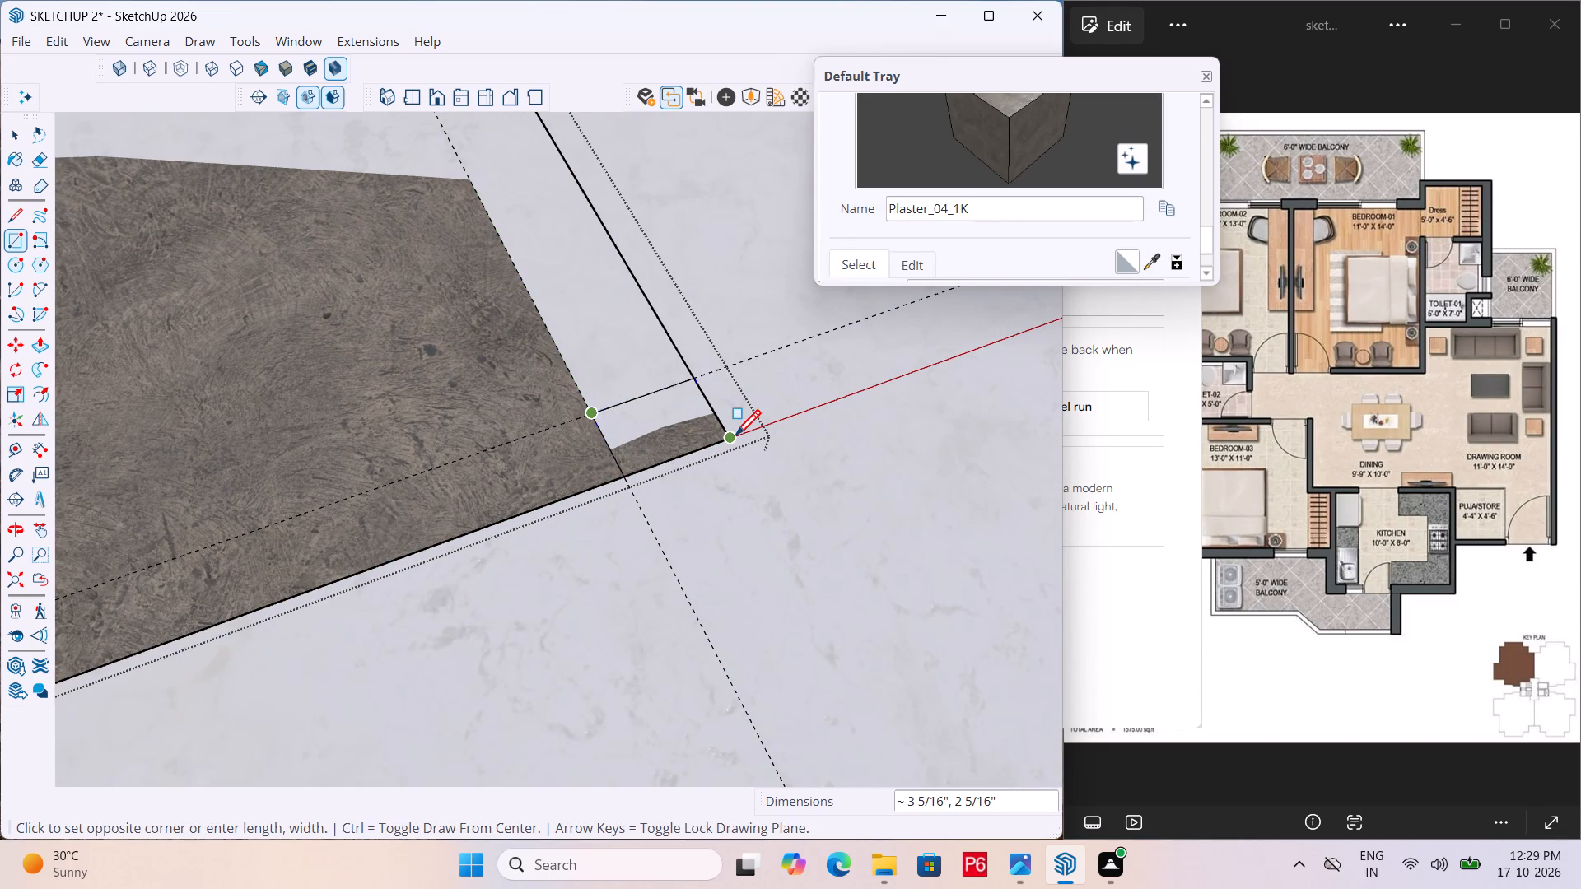
pyautogui.click(734, 439)
# Push/pull the red-axis corner rectangle up 1' 6" to form the first table leg.
pyautogui.scroll(-6, 717, 412)
pyautogui.press('p')
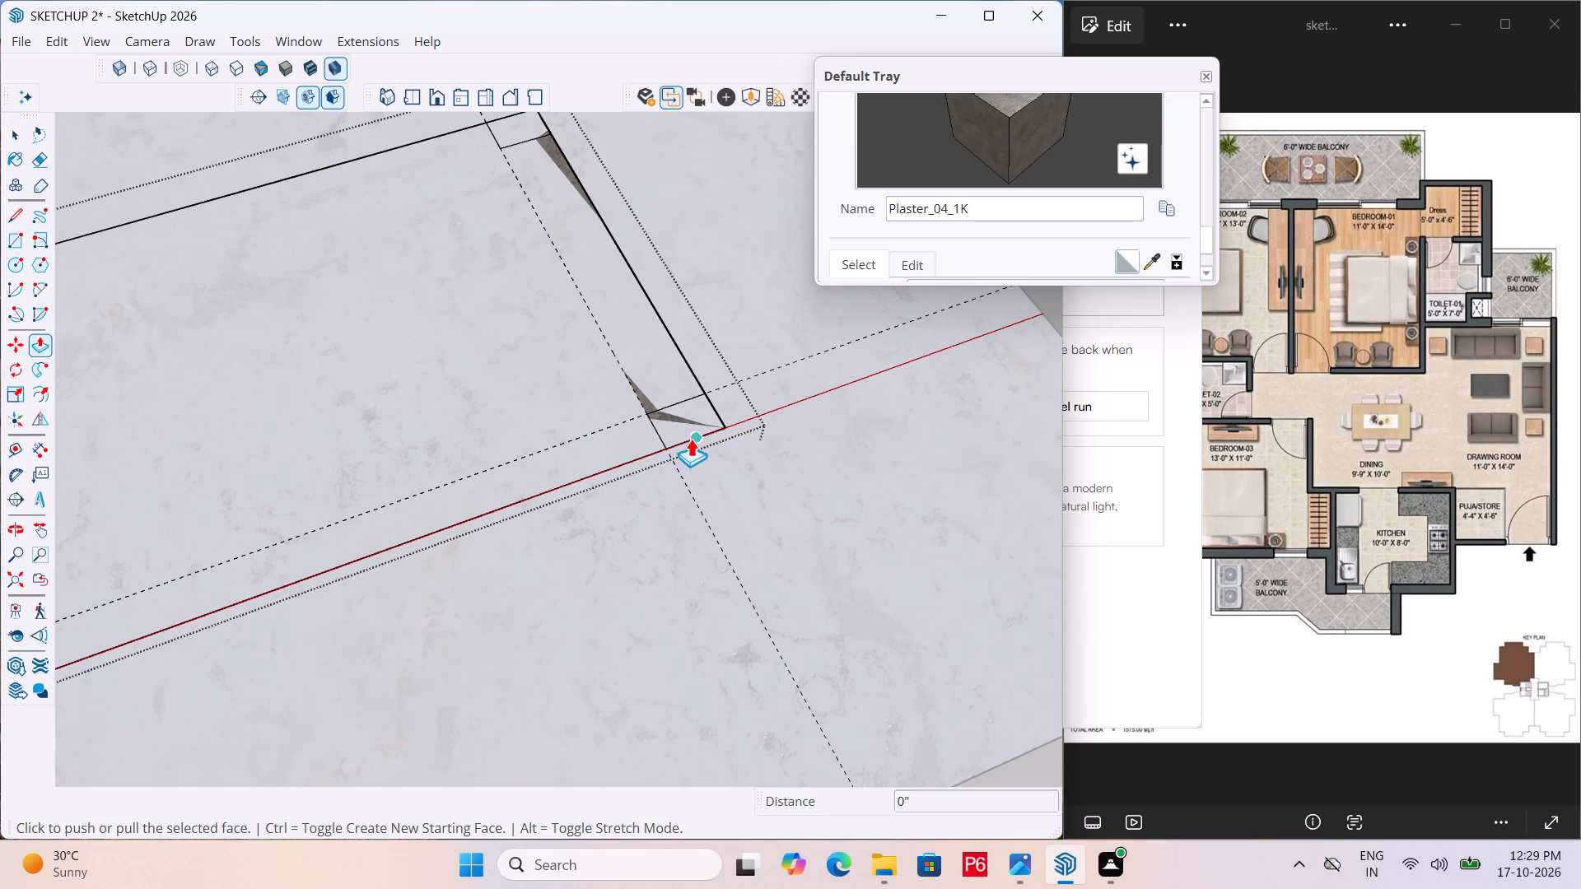
pyautogui.press('space')
pyautogui.scroll(5, 683, 419)
pyautogui.click(680, 420)
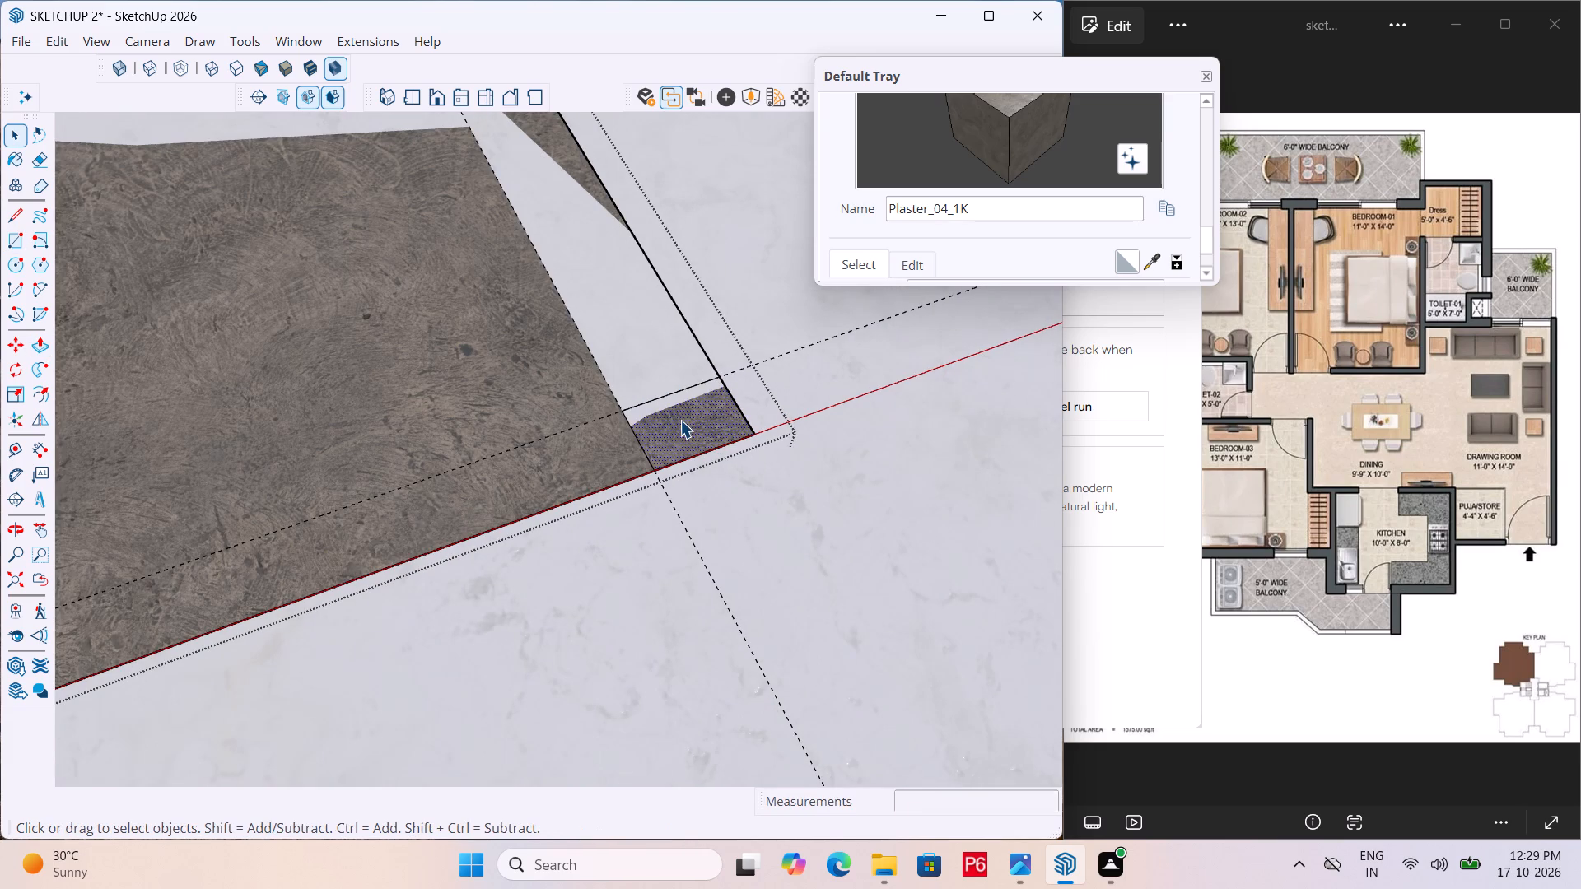
pyautogui.press('p')
pyautogui.click(680, 420)
pyautogui.scroll(-7, 613, 195)
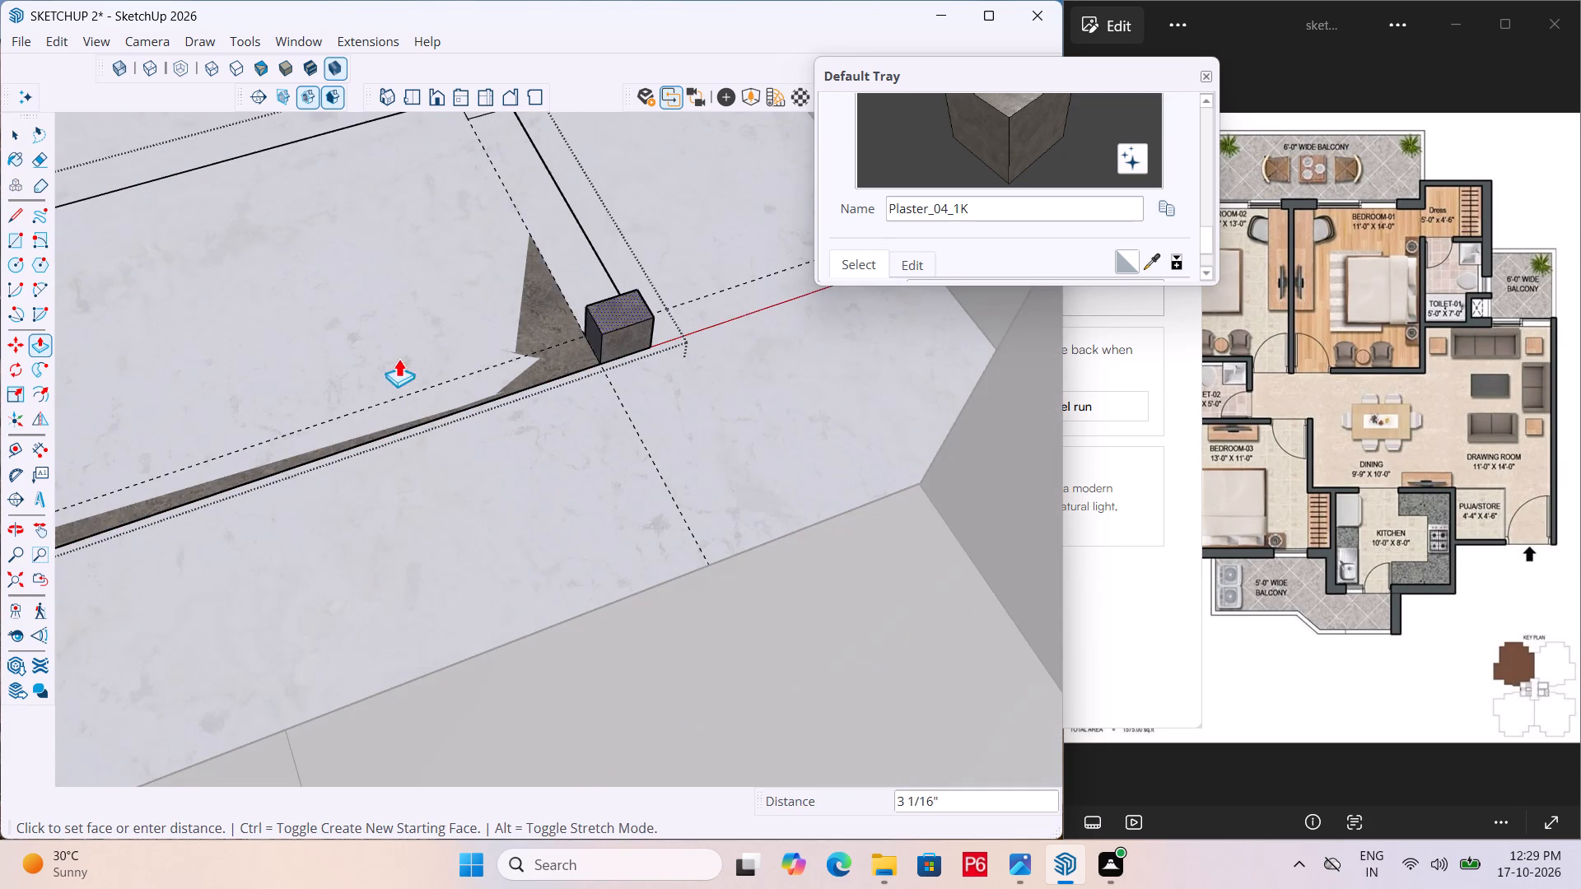
pyautogui.scroll(-6, 396, 370)
pyautogui.scroll(-3, 580, 233)
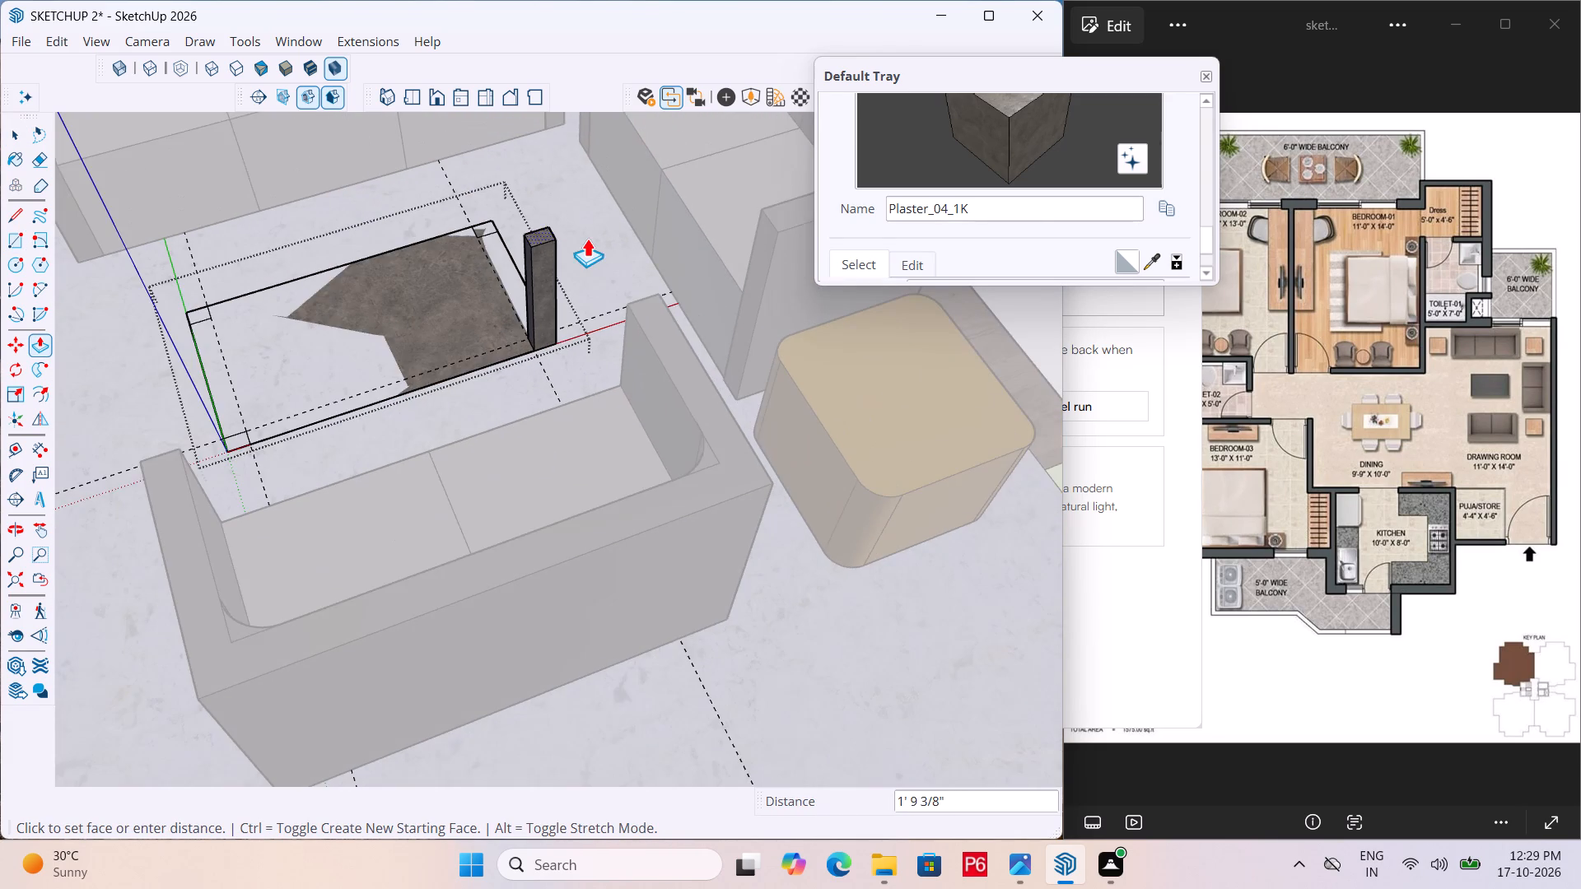
pyautogui.scroll(-3, 582, 314)
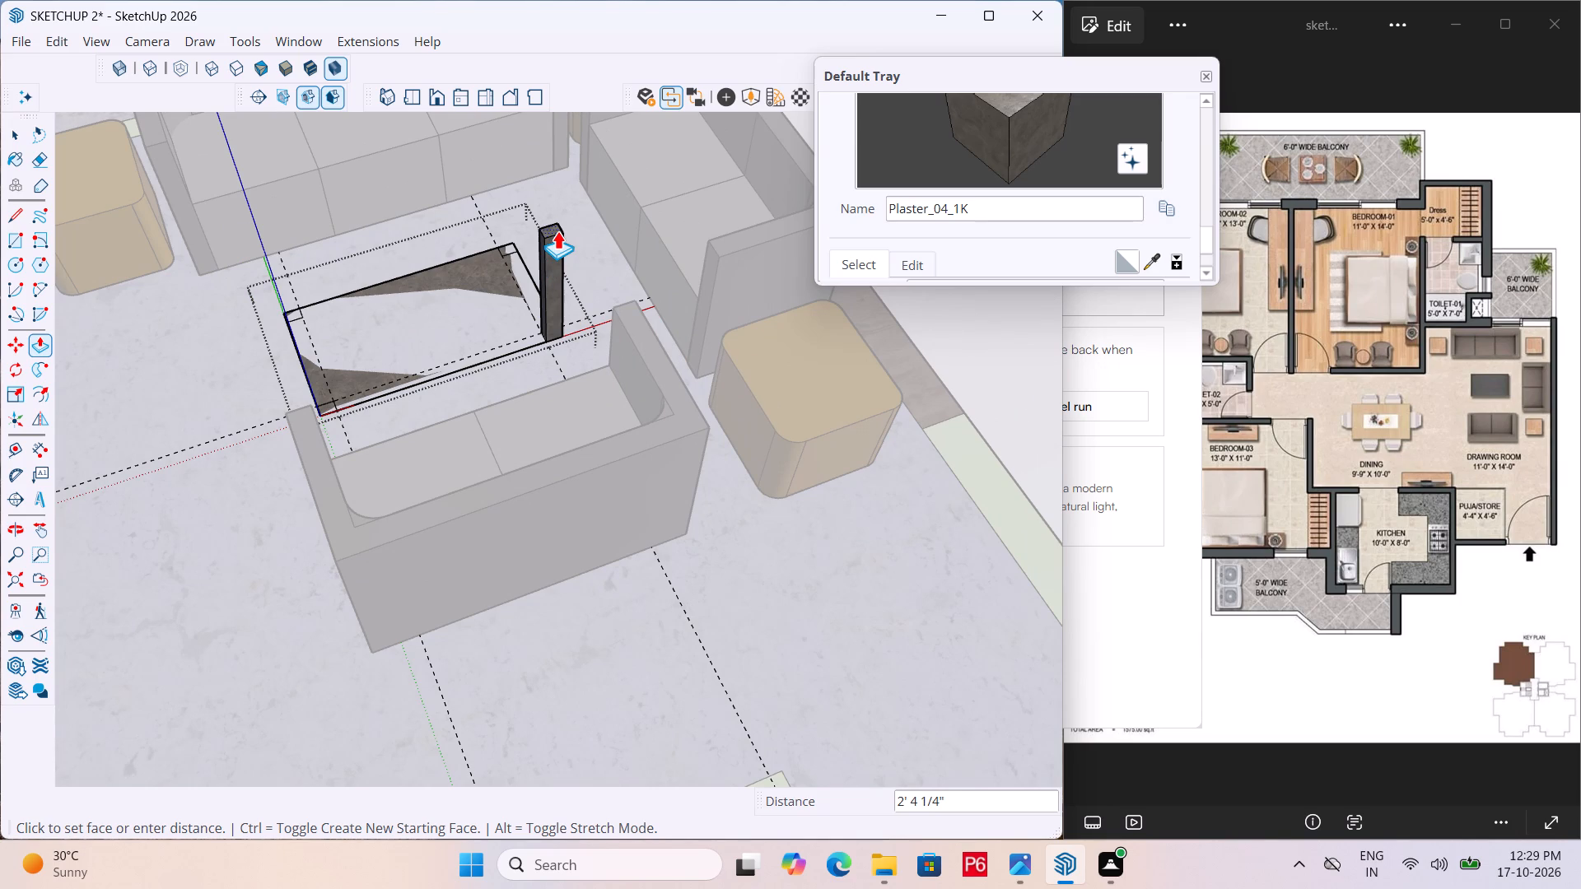
pyautogui.click(683, 222)
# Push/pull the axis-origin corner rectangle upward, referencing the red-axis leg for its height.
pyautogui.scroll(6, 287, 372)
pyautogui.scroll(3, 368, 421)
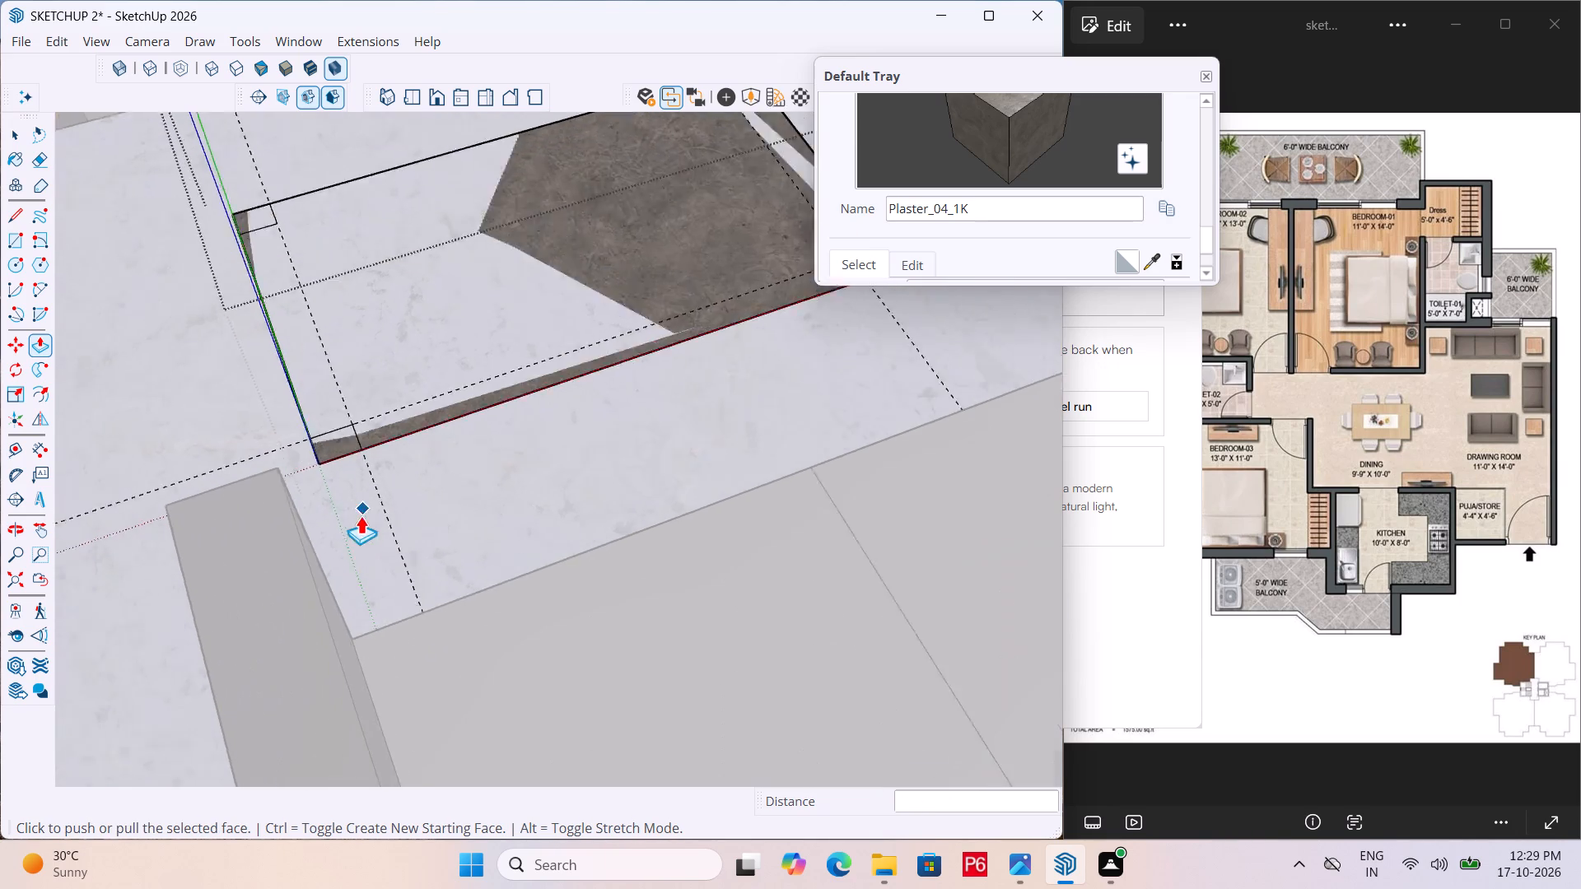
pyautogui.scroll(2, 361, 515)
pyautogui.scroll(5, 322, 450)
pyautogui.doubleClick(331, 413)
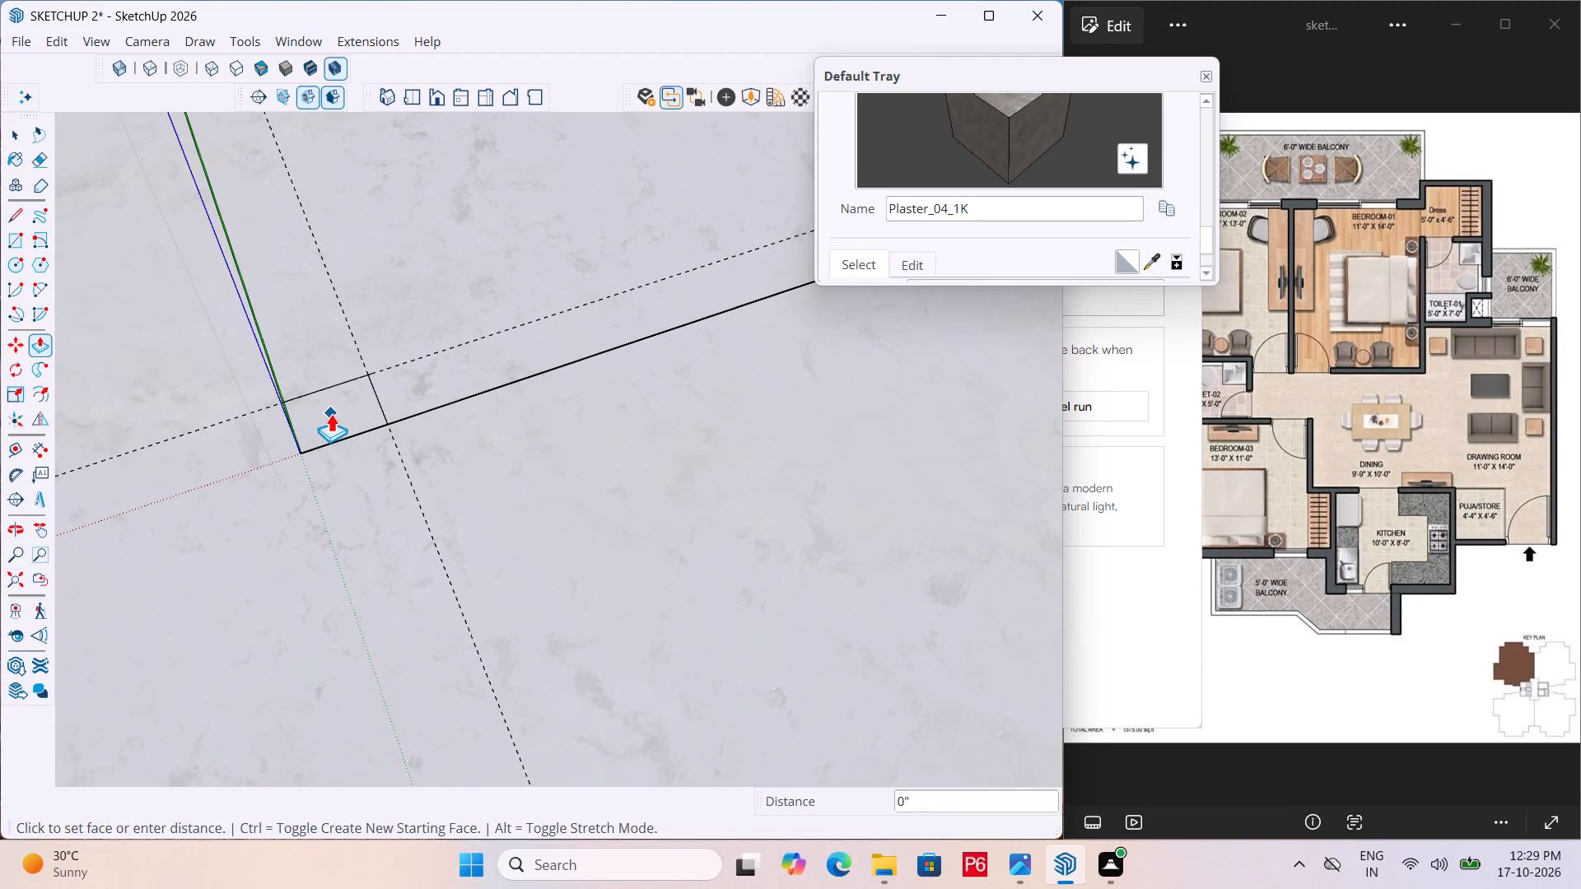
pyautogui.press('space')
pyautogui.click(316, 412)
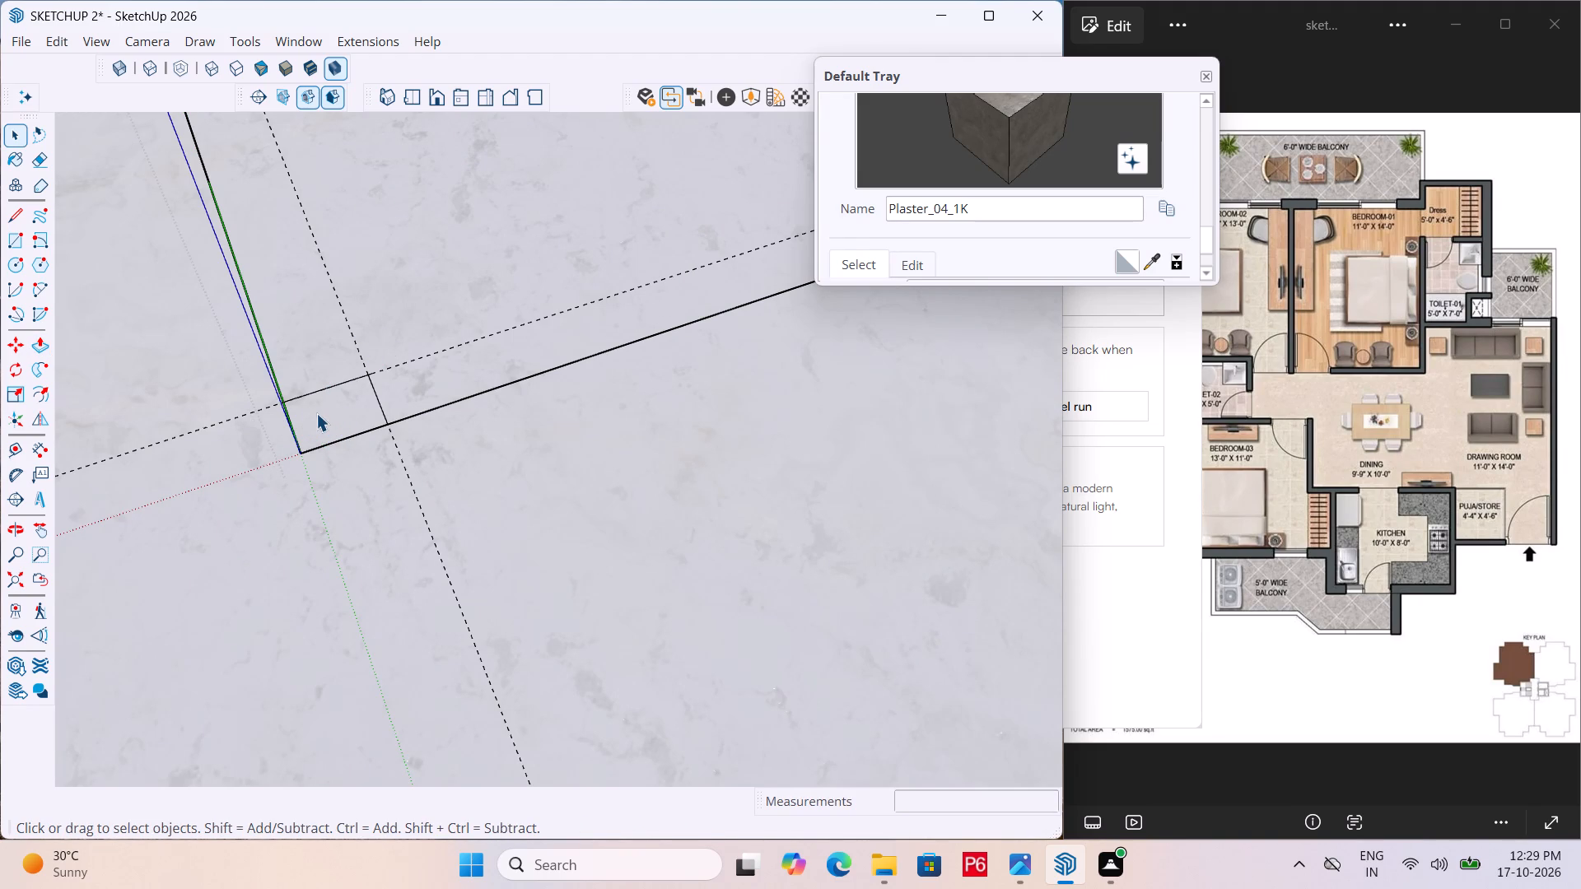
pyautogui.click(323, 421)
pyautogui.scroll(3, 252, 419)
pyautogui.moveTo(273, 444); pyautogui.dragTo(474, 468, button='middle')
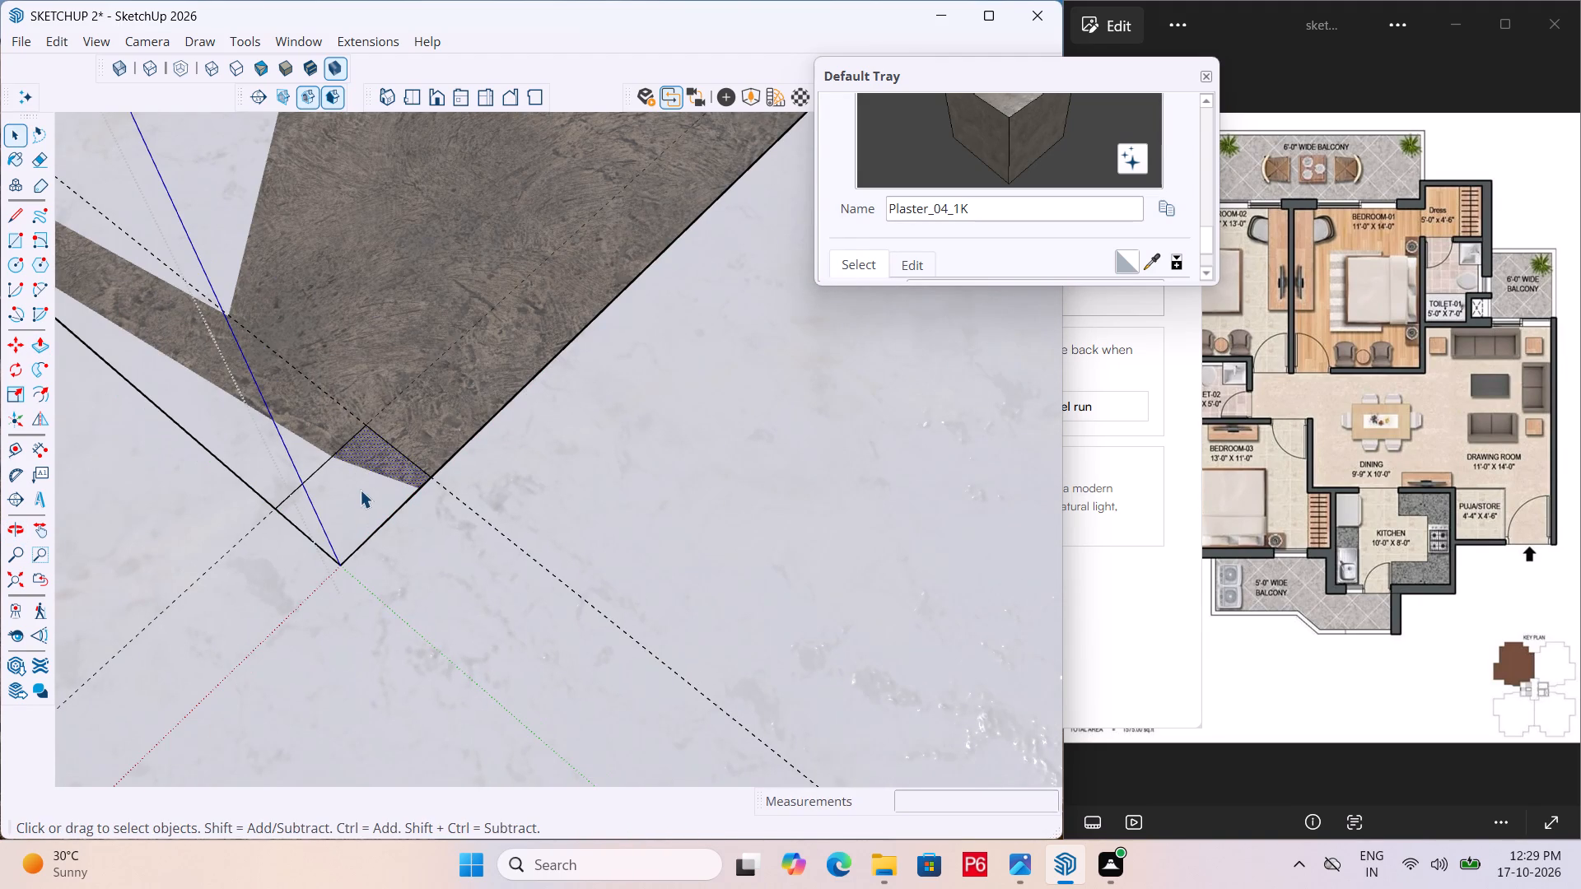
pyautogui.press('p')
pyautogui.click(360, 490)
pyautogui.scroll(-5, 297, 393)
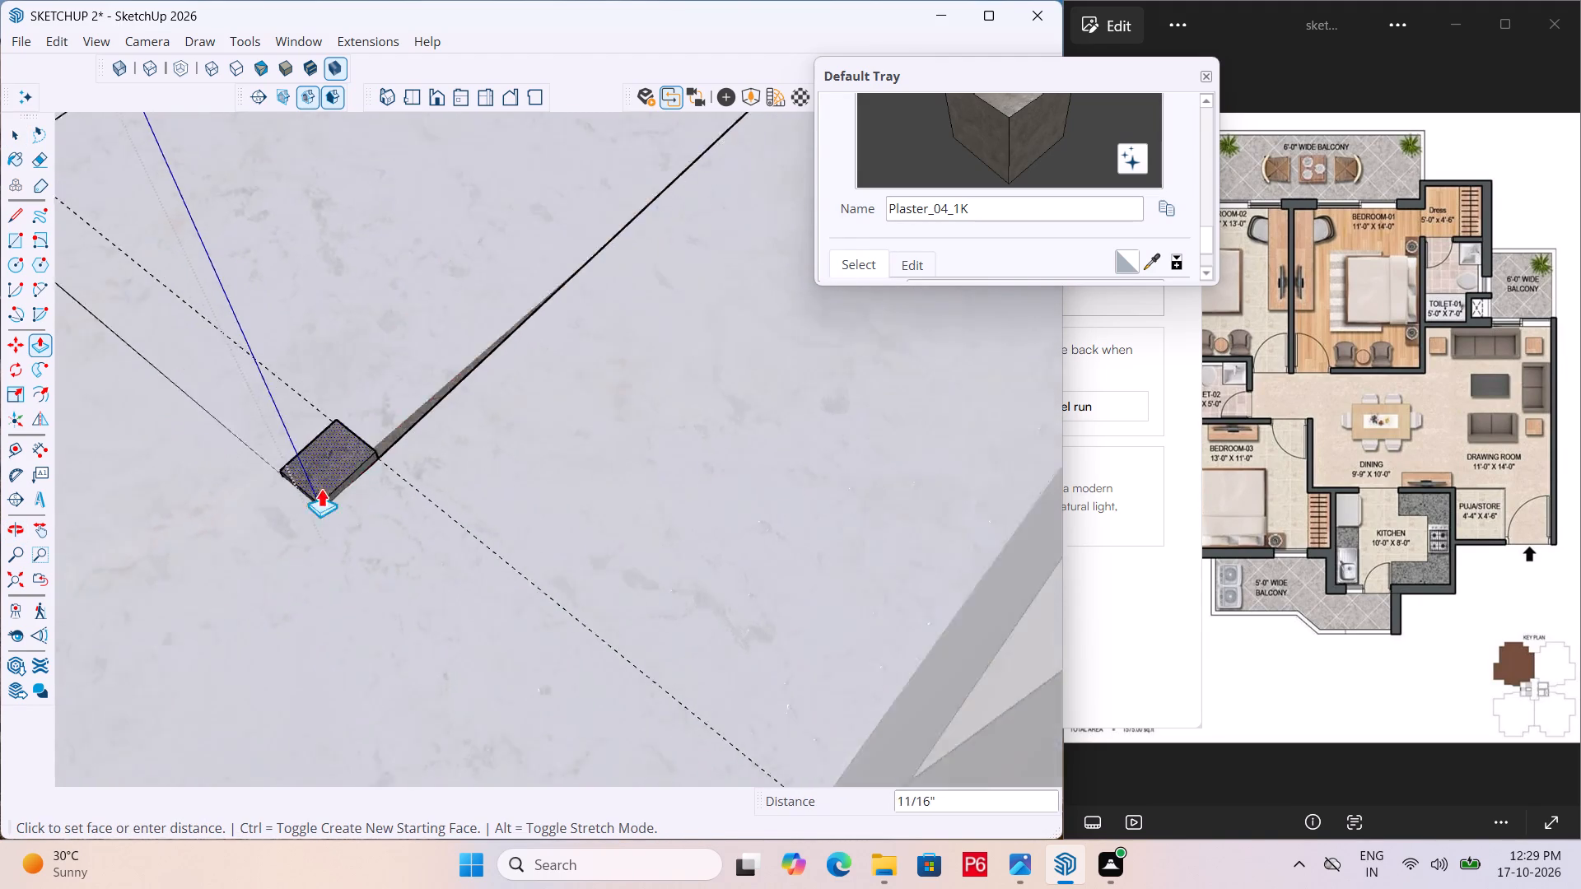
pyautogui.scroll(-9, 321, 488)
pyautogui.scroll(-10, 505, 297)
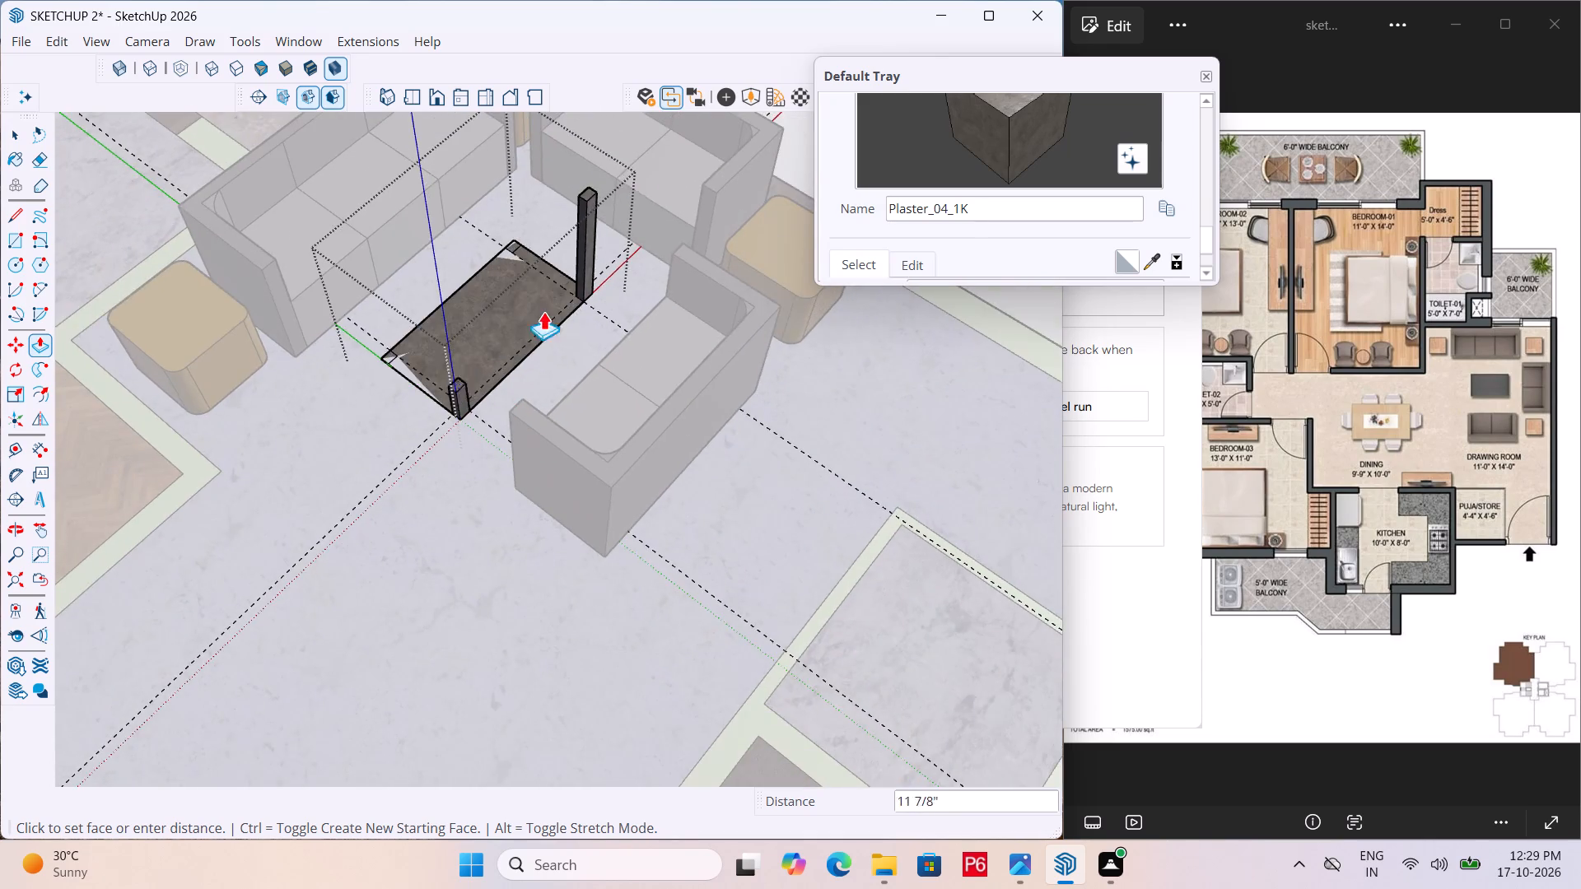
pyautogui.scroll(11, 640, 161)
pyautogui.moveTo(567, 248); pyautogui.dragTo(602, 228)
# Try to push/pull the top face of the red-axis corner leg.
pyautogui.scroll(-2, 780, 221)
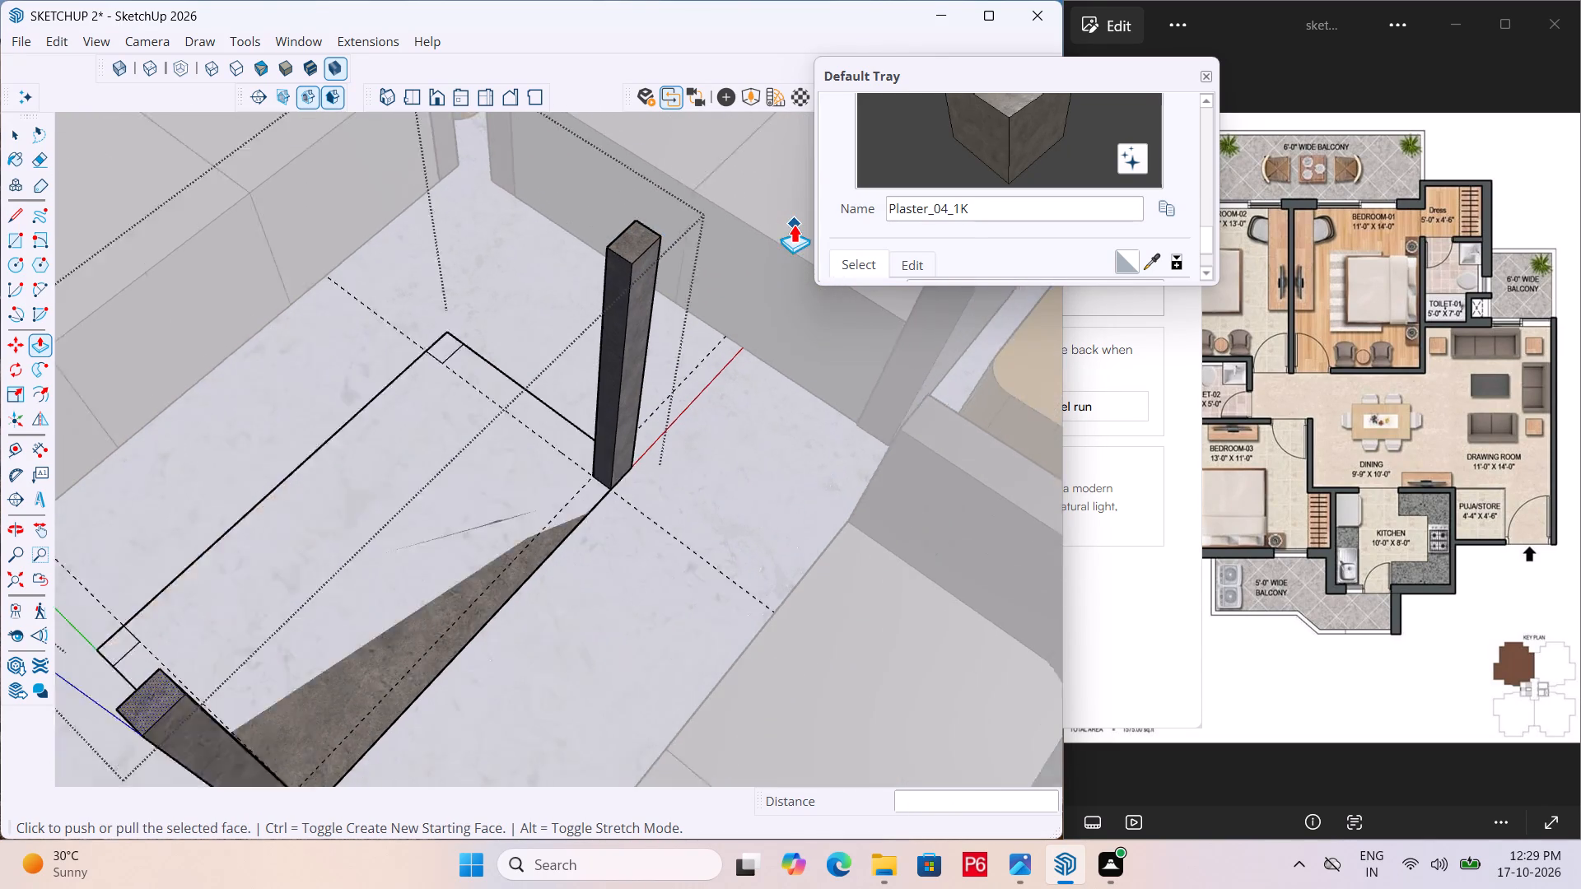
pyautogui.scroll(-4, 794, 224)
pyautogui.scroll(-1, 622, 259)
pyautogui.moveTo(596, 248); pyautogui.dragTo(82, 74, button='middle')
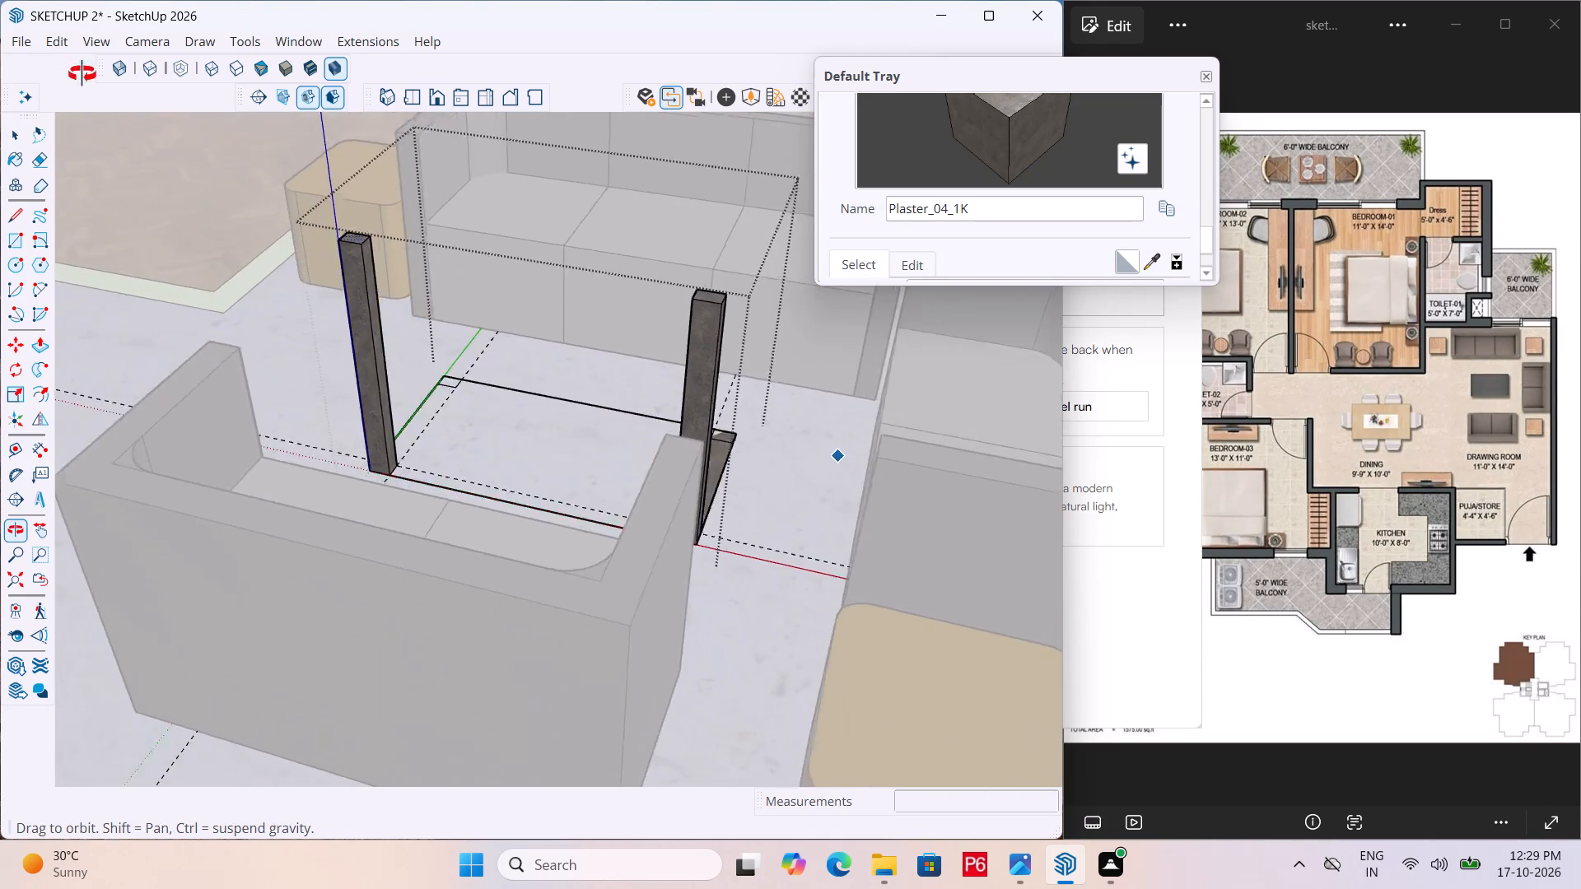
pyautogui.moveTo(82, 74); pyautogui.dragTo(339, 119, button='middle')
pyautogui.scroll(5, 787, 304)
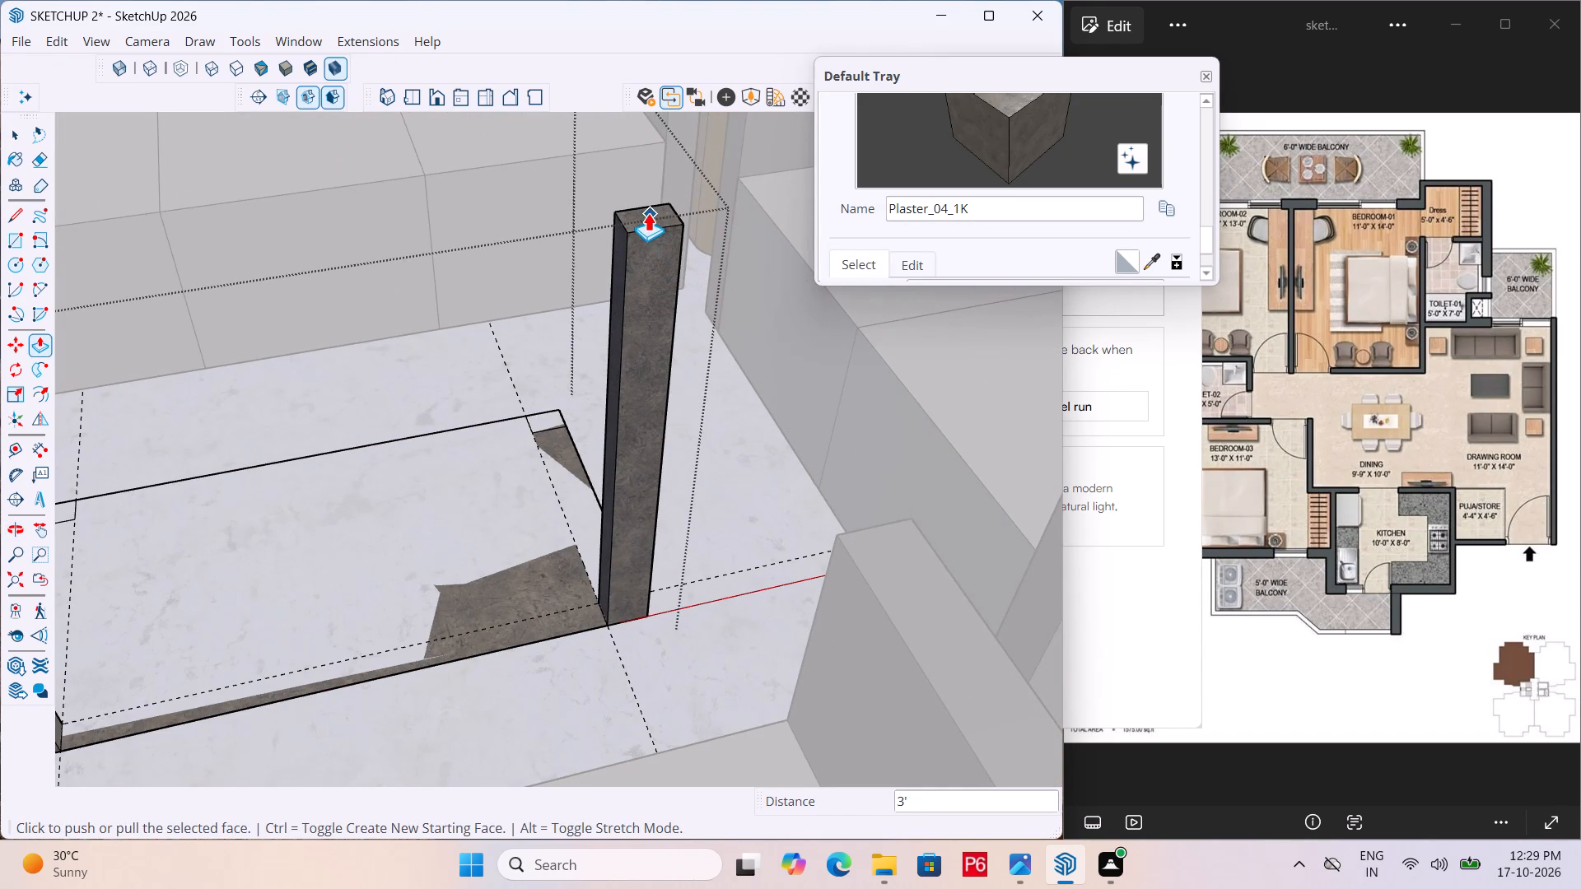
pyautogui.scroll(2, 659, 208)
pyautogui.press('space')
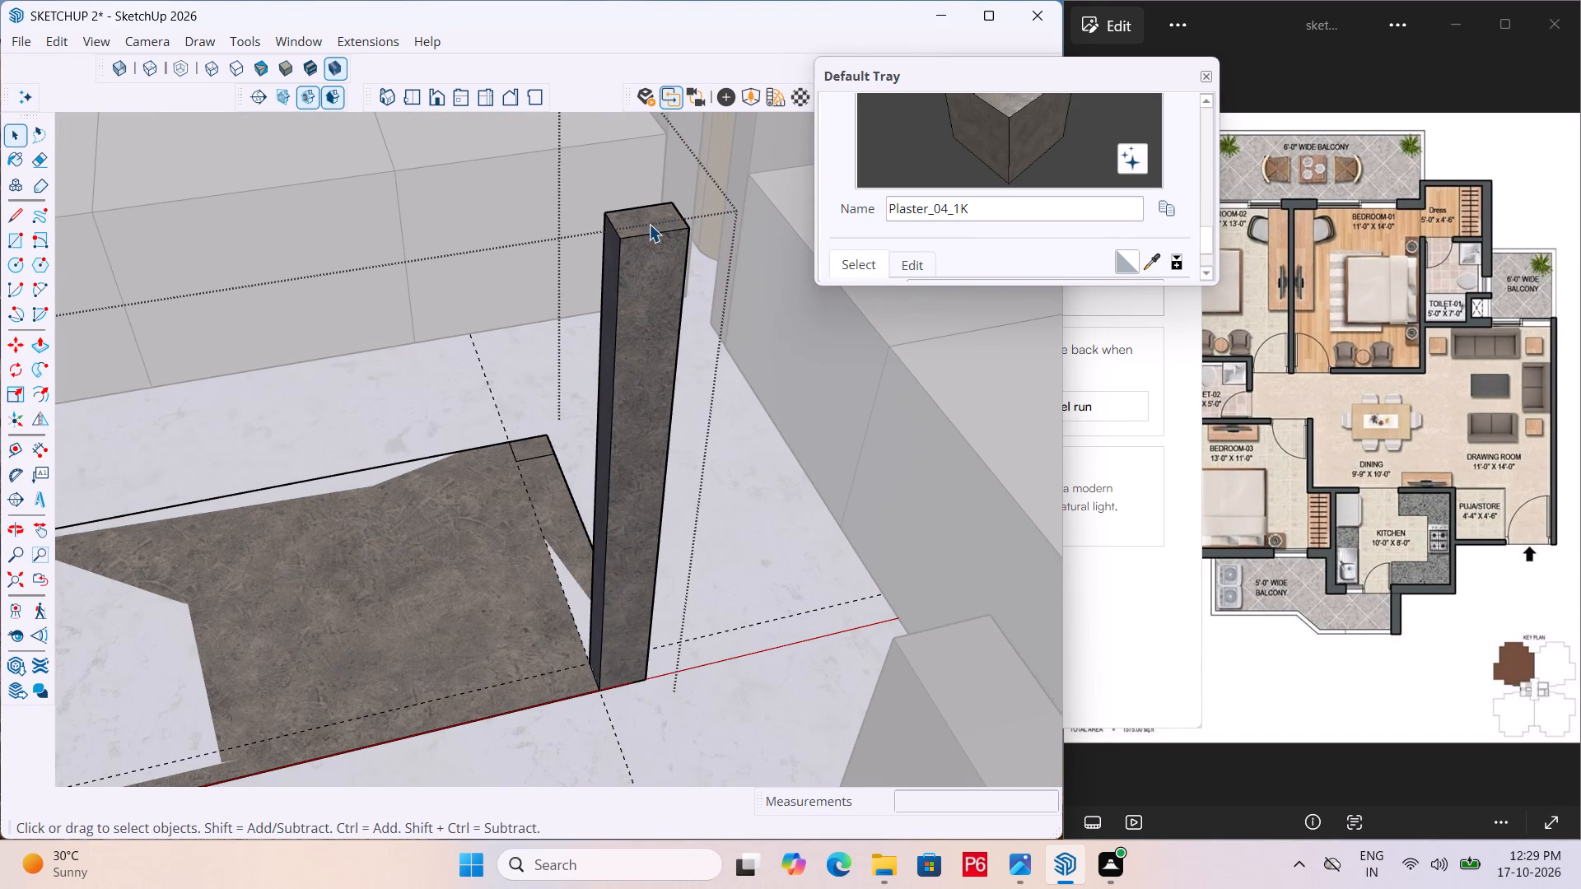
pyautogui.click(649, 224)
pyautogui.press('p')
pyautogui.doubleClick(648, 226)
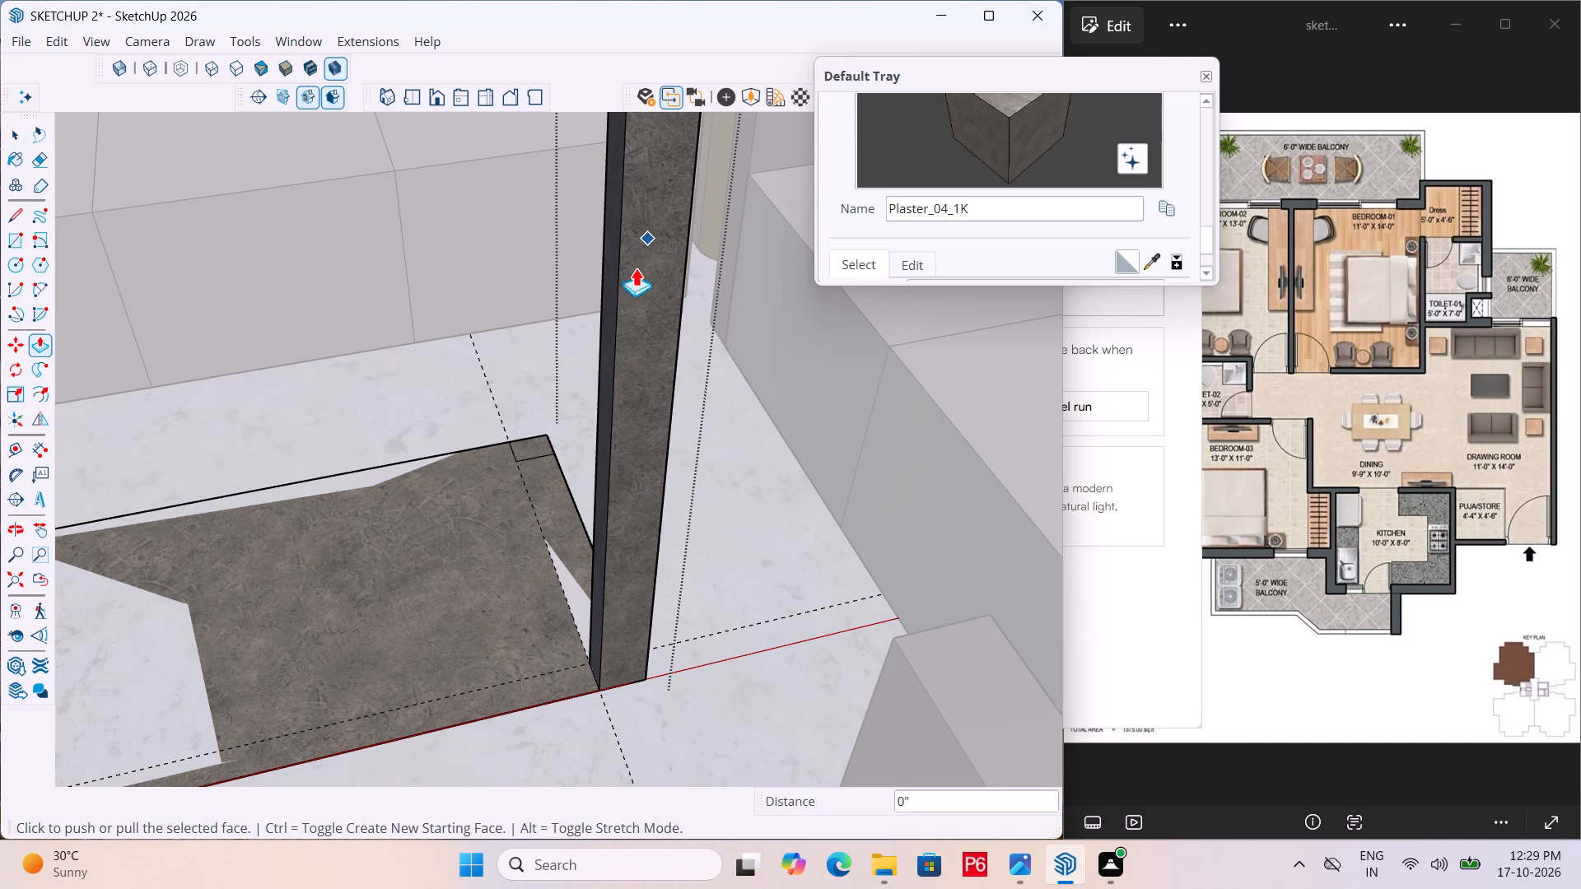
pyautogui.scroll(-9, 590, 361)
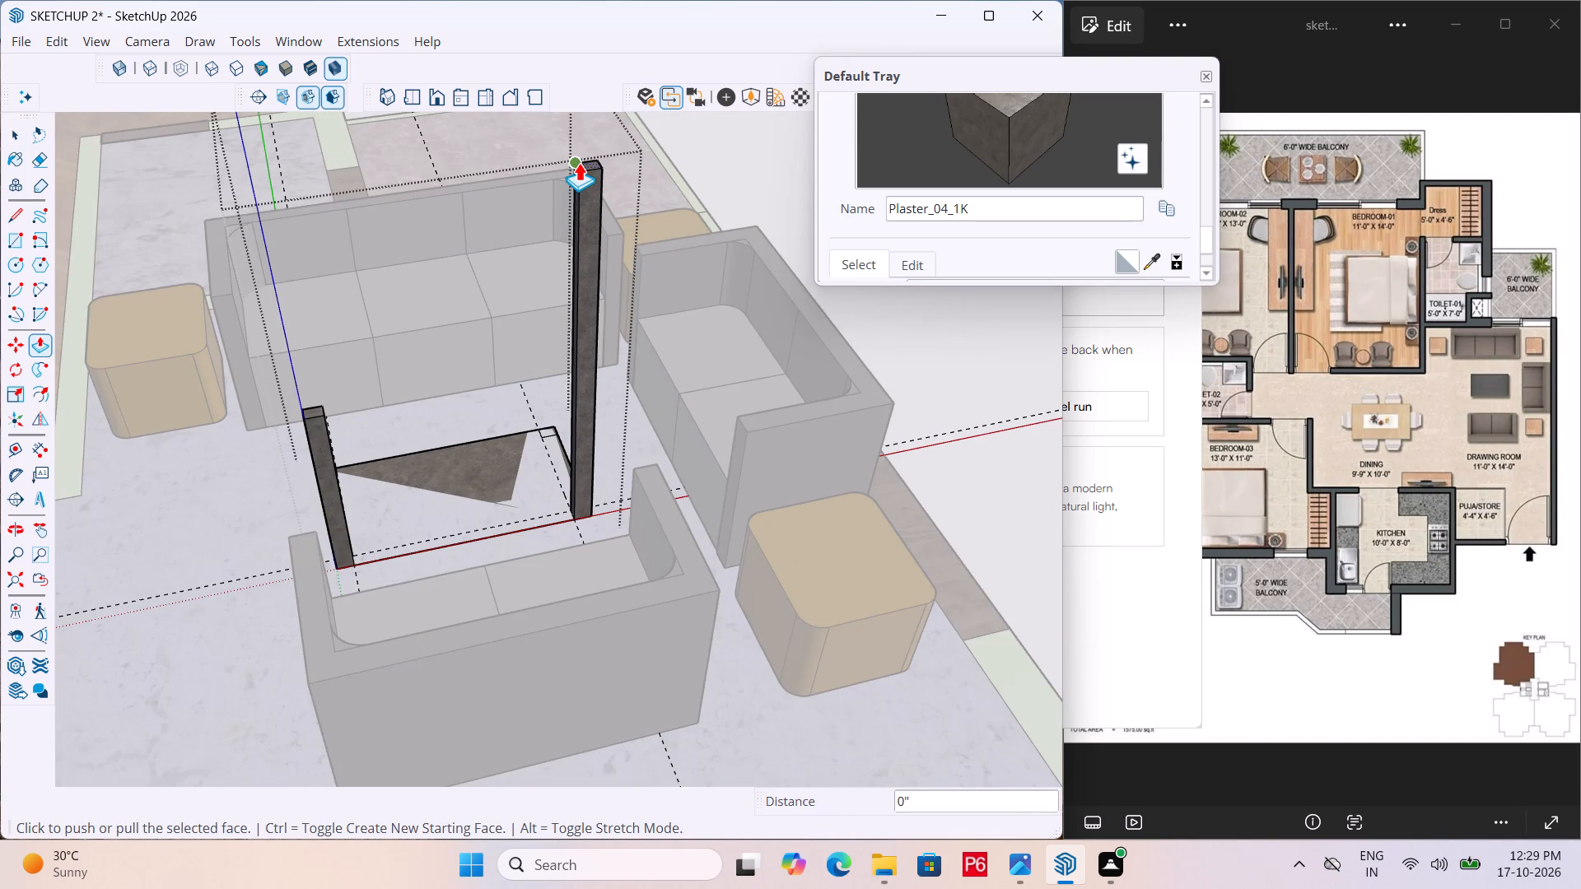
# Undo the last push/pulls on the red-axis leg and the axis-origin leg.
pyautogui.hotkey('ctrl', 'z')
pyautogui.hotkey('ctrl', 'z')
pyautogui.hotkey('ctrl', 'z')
# Push/pull the axis-origin corner rectangle up 1' 6", matching the red-axis leg's height.
pyautogui.scroll(5, 329, 521)
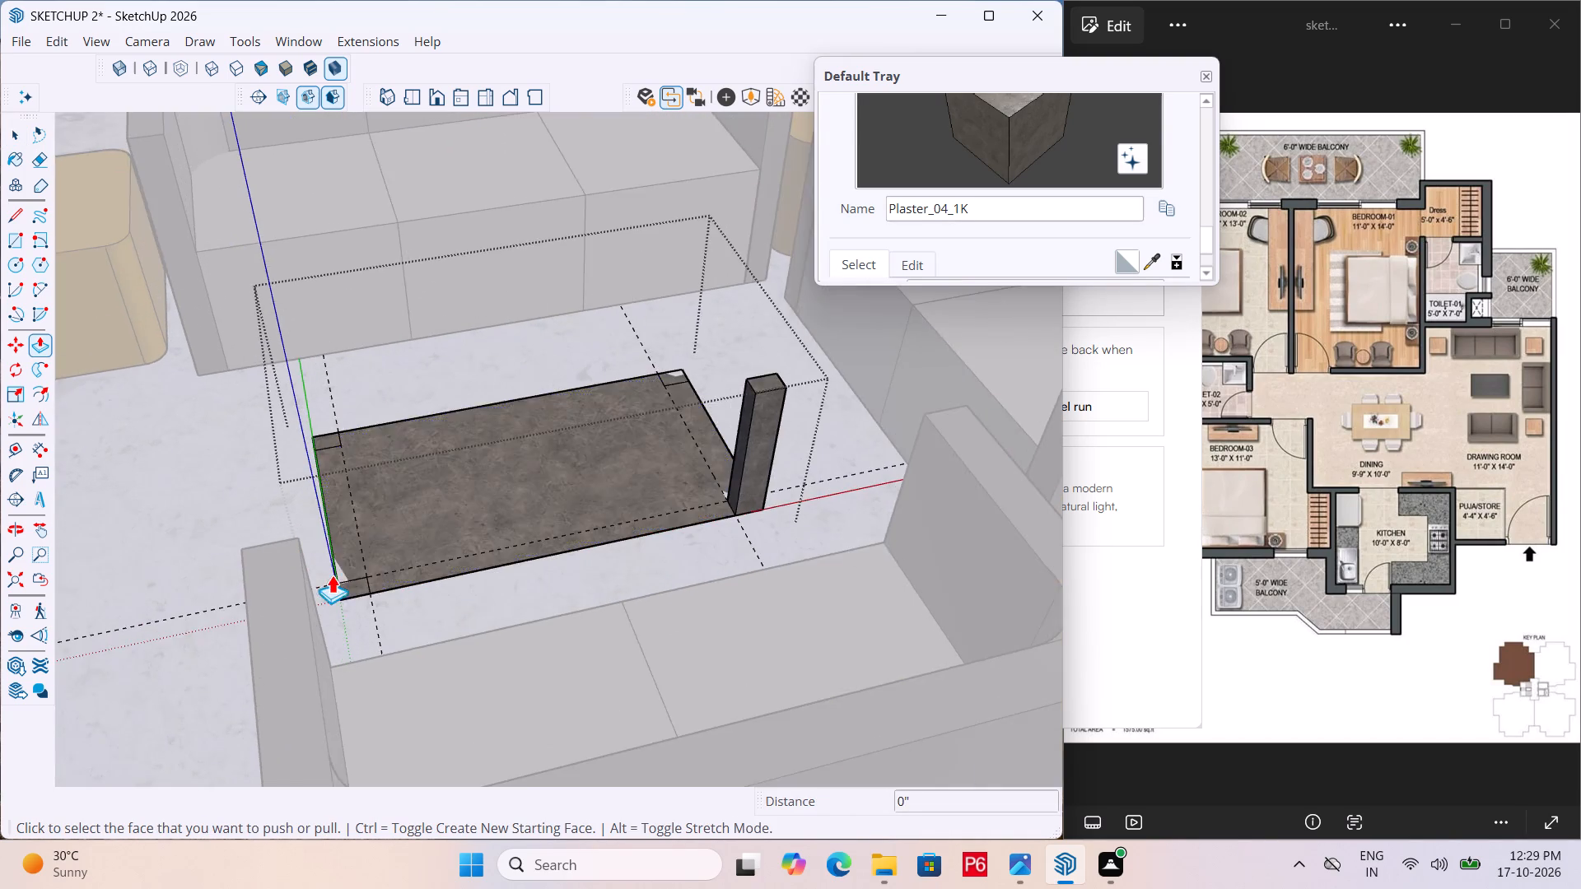
pyautogui.scroll(7, 339, 582)
pyautogui.press('space')
pyautogui.click(358, 593)
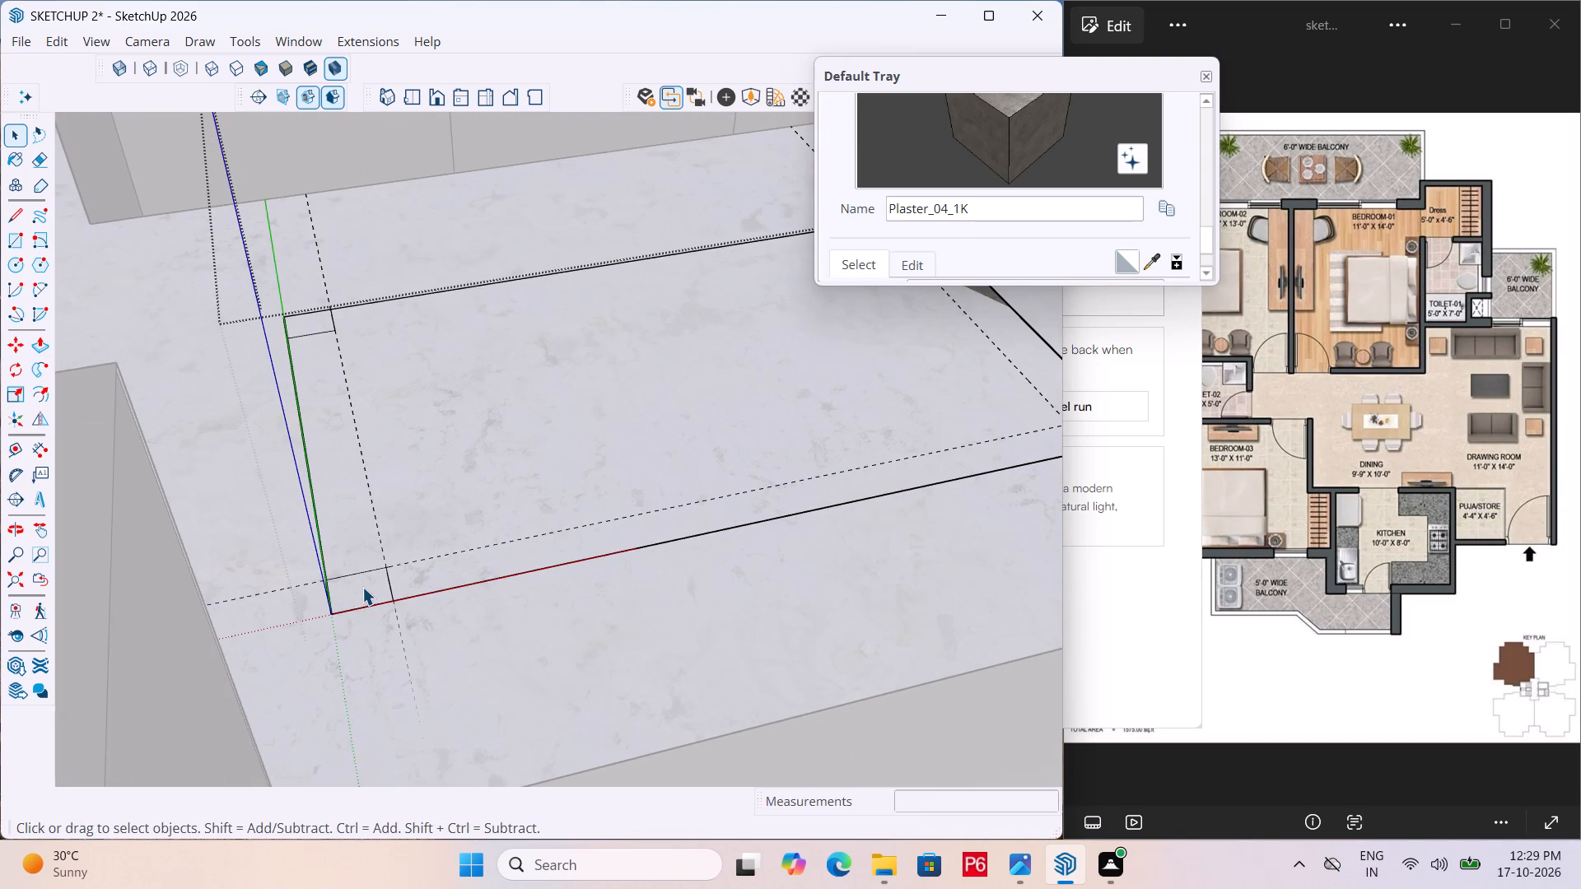
pyautogui.press('p')
pyautogui.click(362, 587)
pyautogui.scroll(-5, 239, 403)
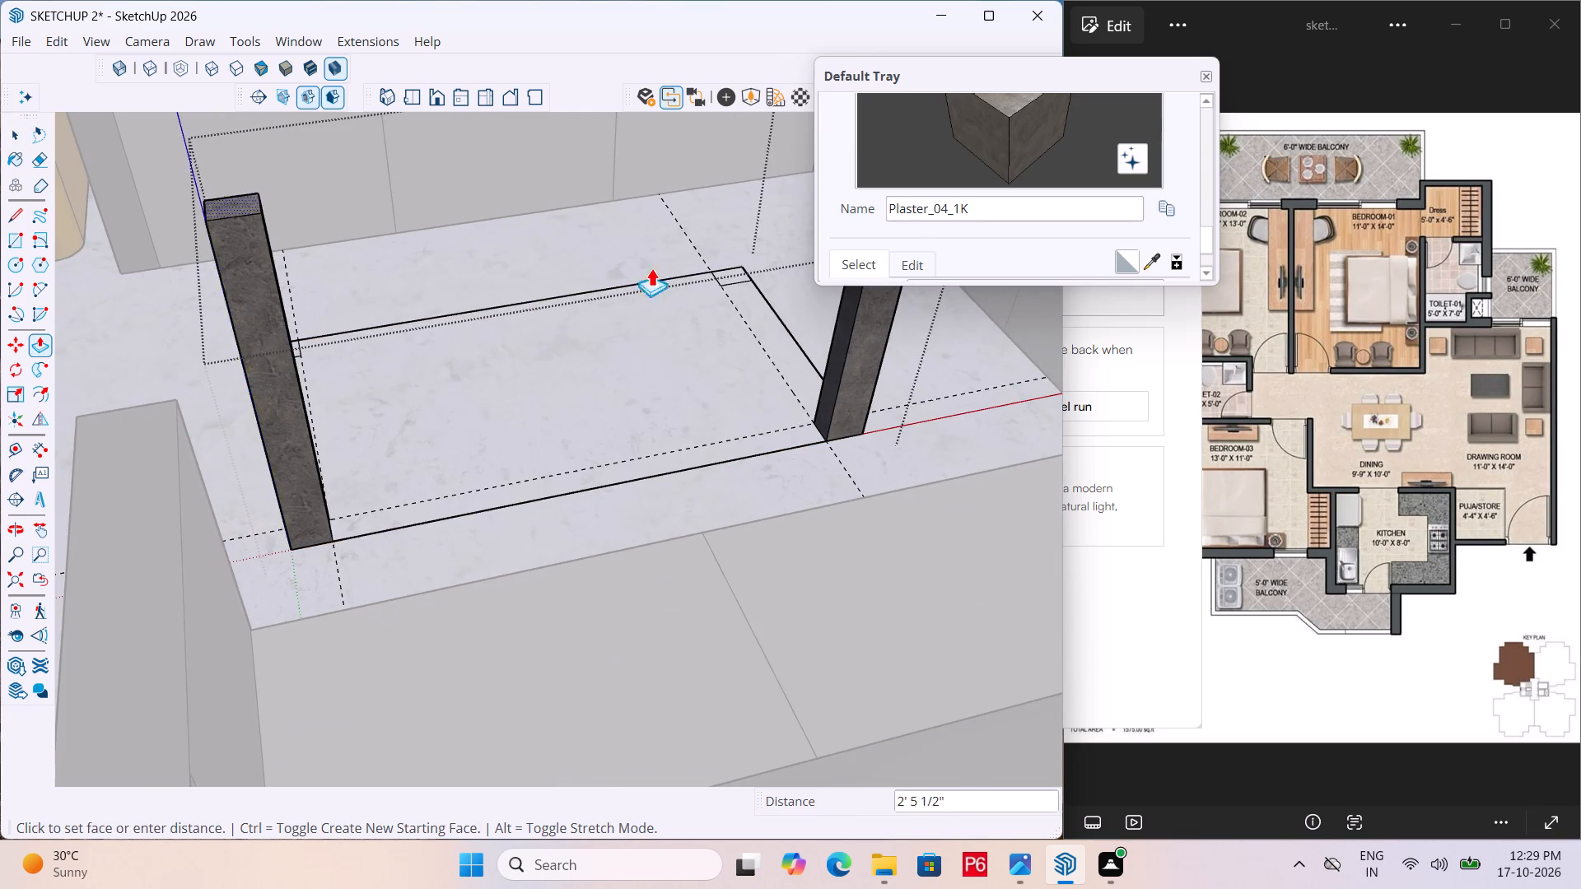
pyautogui.scroll(-5, 520, 339)
pyautogui.scroll(2, 707, 290)
pyautogui.click(714, 291)
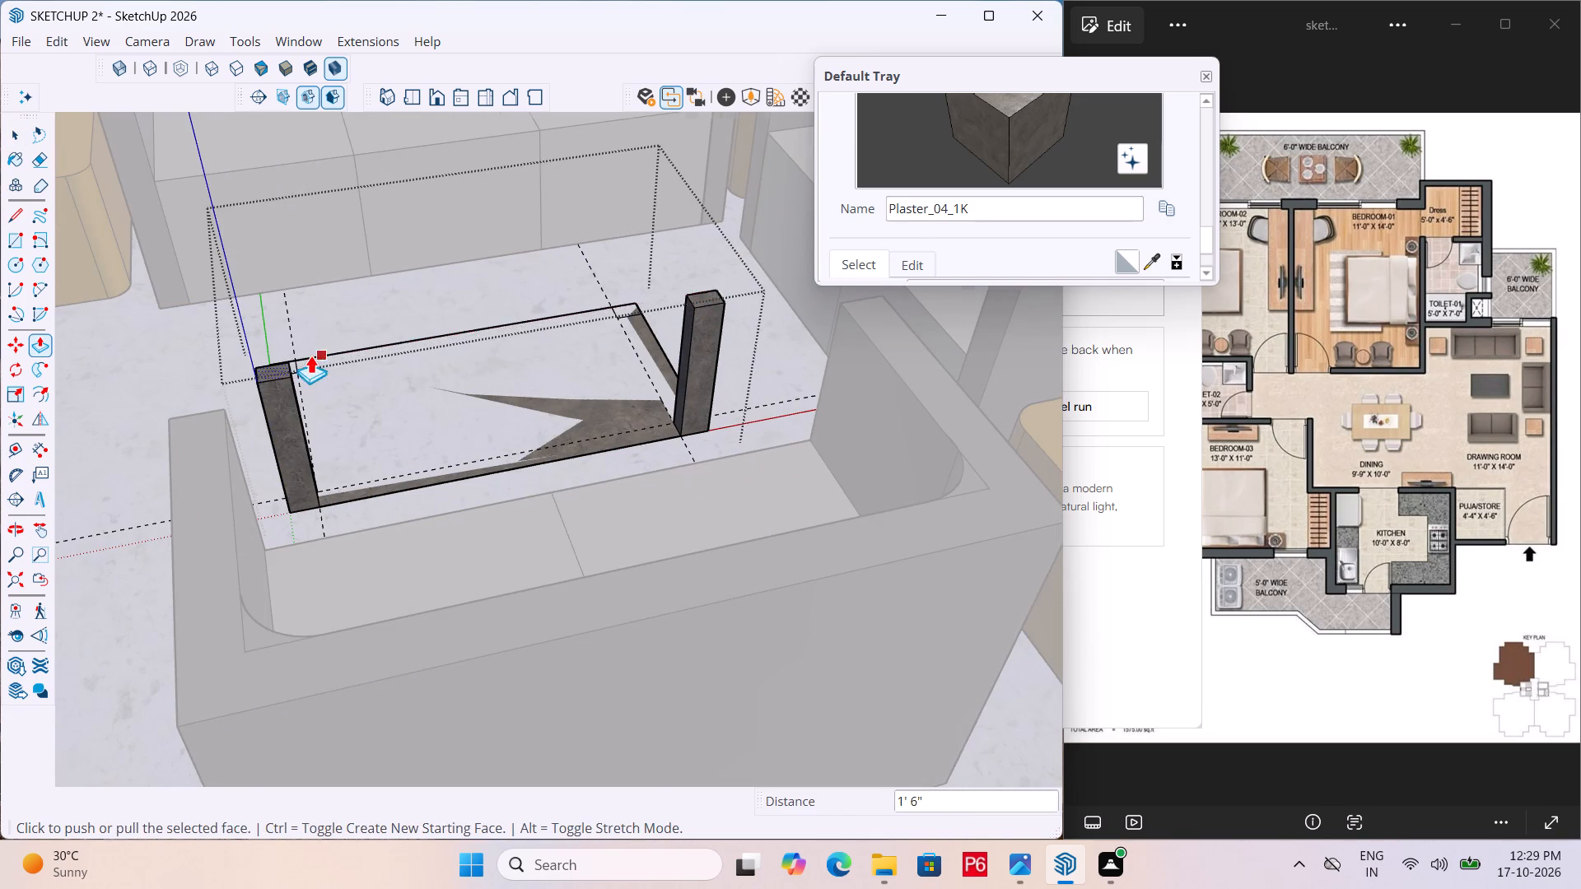
# Push/pull the green-axis corner rectangle up 1' 6", matching the top of the axis-origin leg.
pyautogui.scroll(-1, 305, 359)
pyautogui.moveTo(315, 365); pyautogui.dragTo(941, 385, button='middle')
pyautogui.scroll(6, 417, 674)
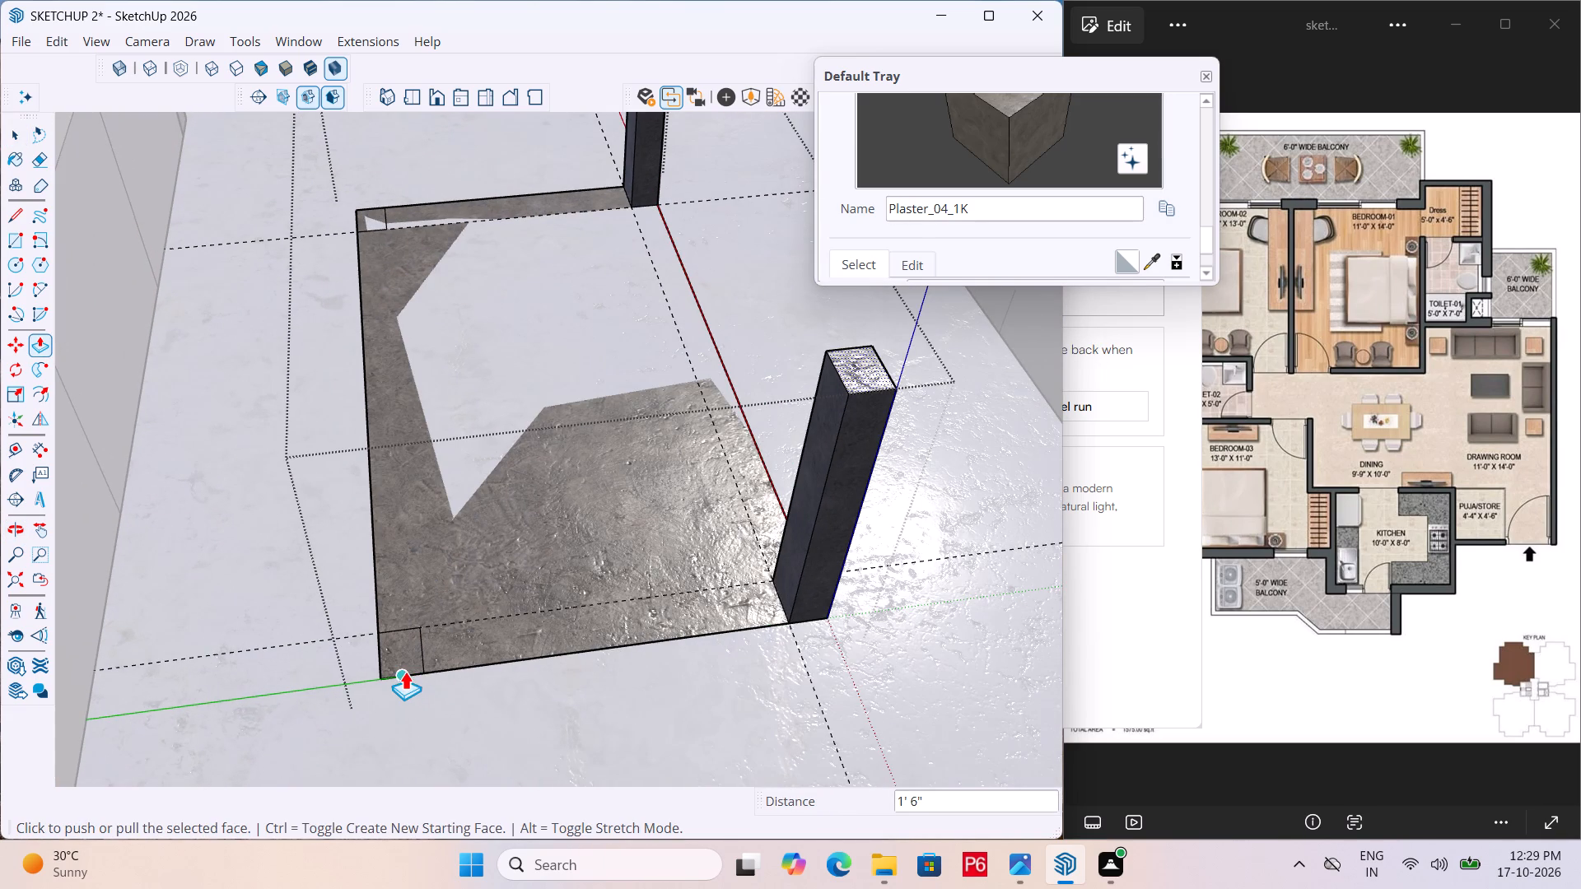
pyautogui.press('space')
pyautogui.click(406, 654)
pyautogui.press('p')
pyautogui.click(399, 654)
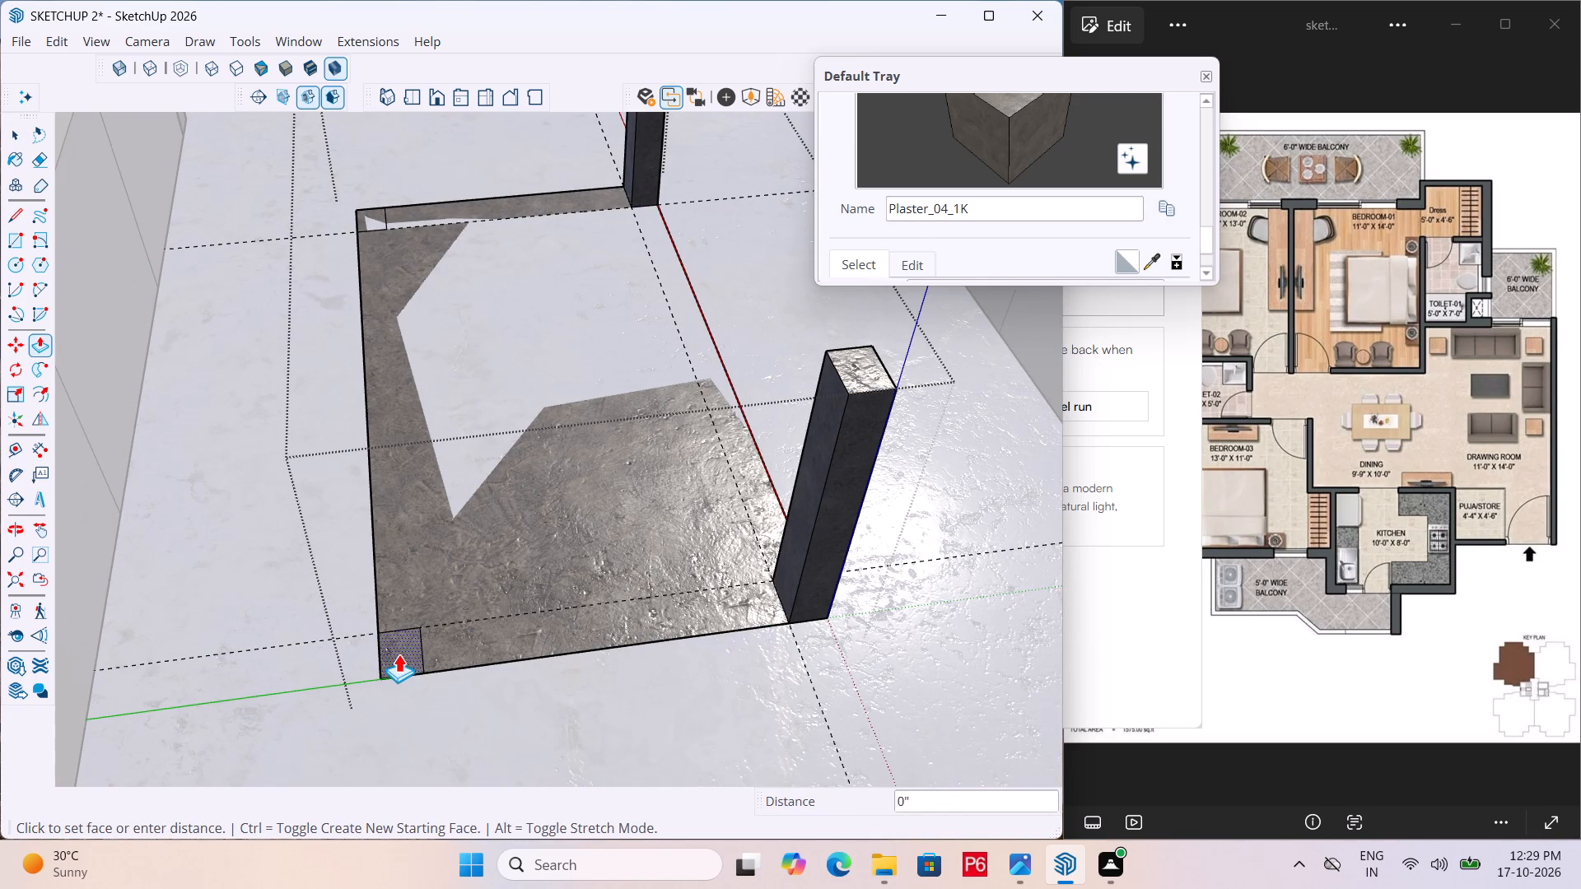
pyautogui.click(865, 366)
# Push/pull the corner rectangle diagonally opposite the axis origin up 1' 6" to form the fourth leg.
pyautogui.moveTo(860, 415); pyautogui.dragTo(0, 336, button='middle')
pyautogui.scroll(-1, 854, 416)
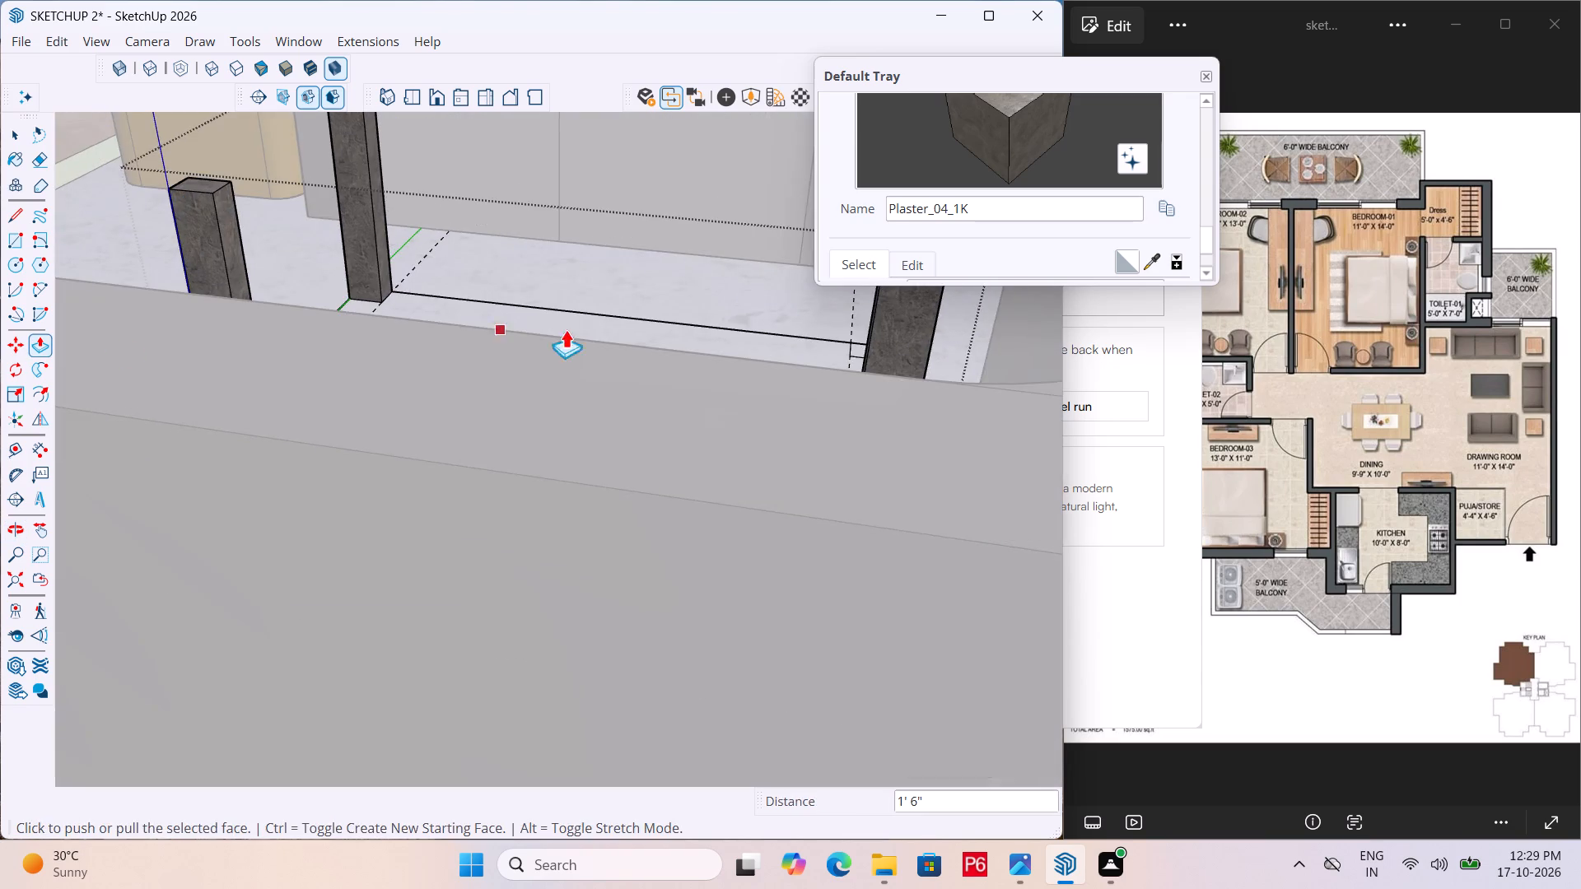
pyautogui.moveTo(772, 319); pyautogui.dragTo(205, 412, button='middle')
pyautogui.scroll(5, 409, 558)
pyautogui.press('space')
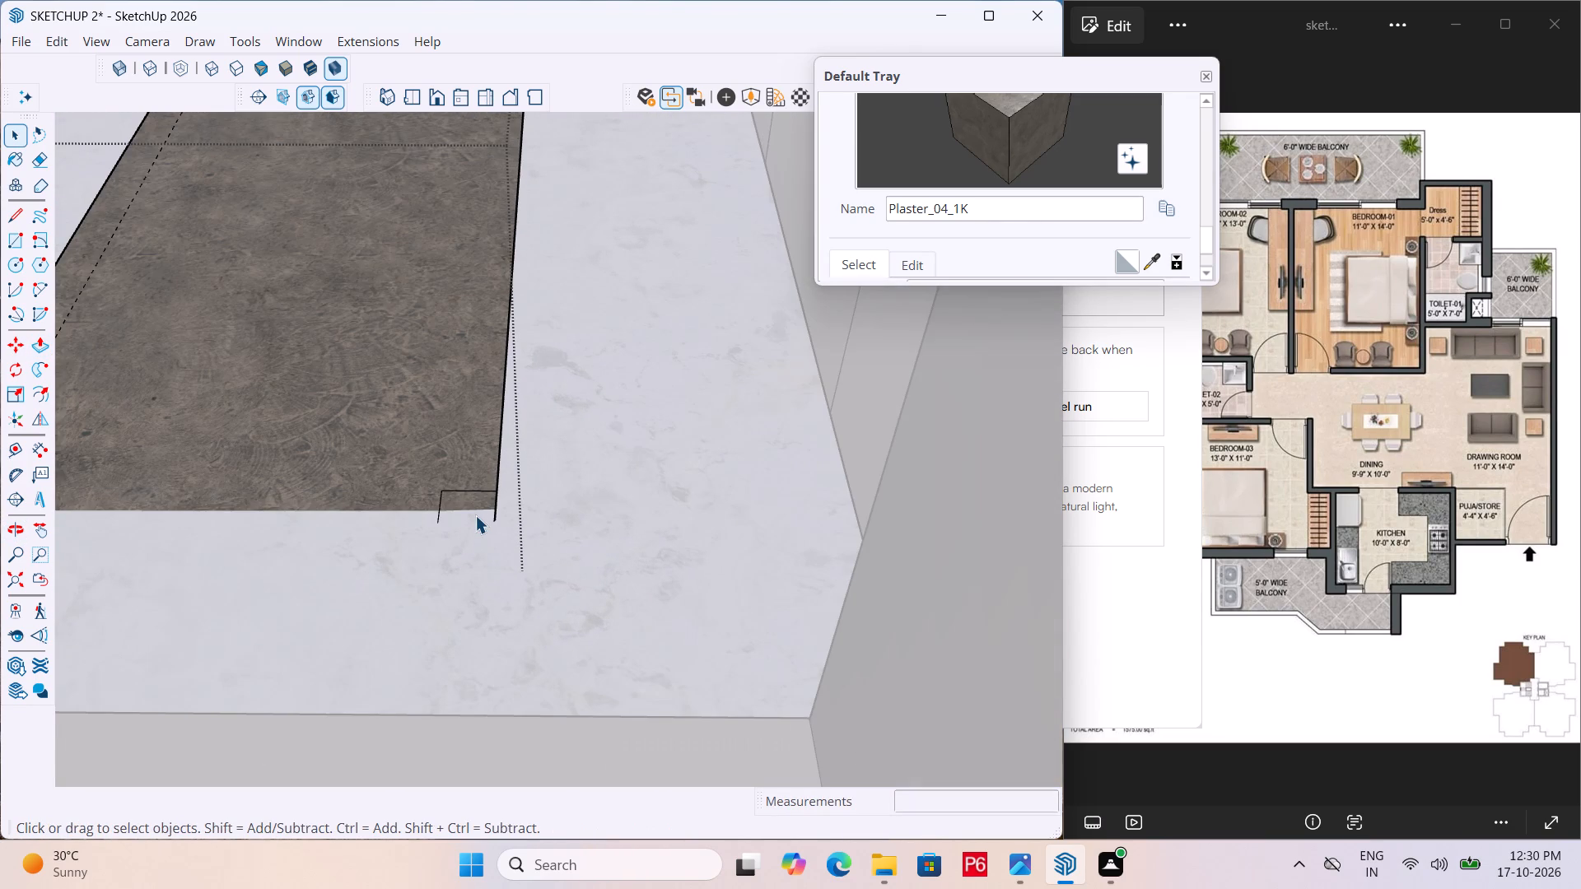
pyautogui.click(478, 509)
pyautogui.press('p')
pyautogui.click(478, 509)
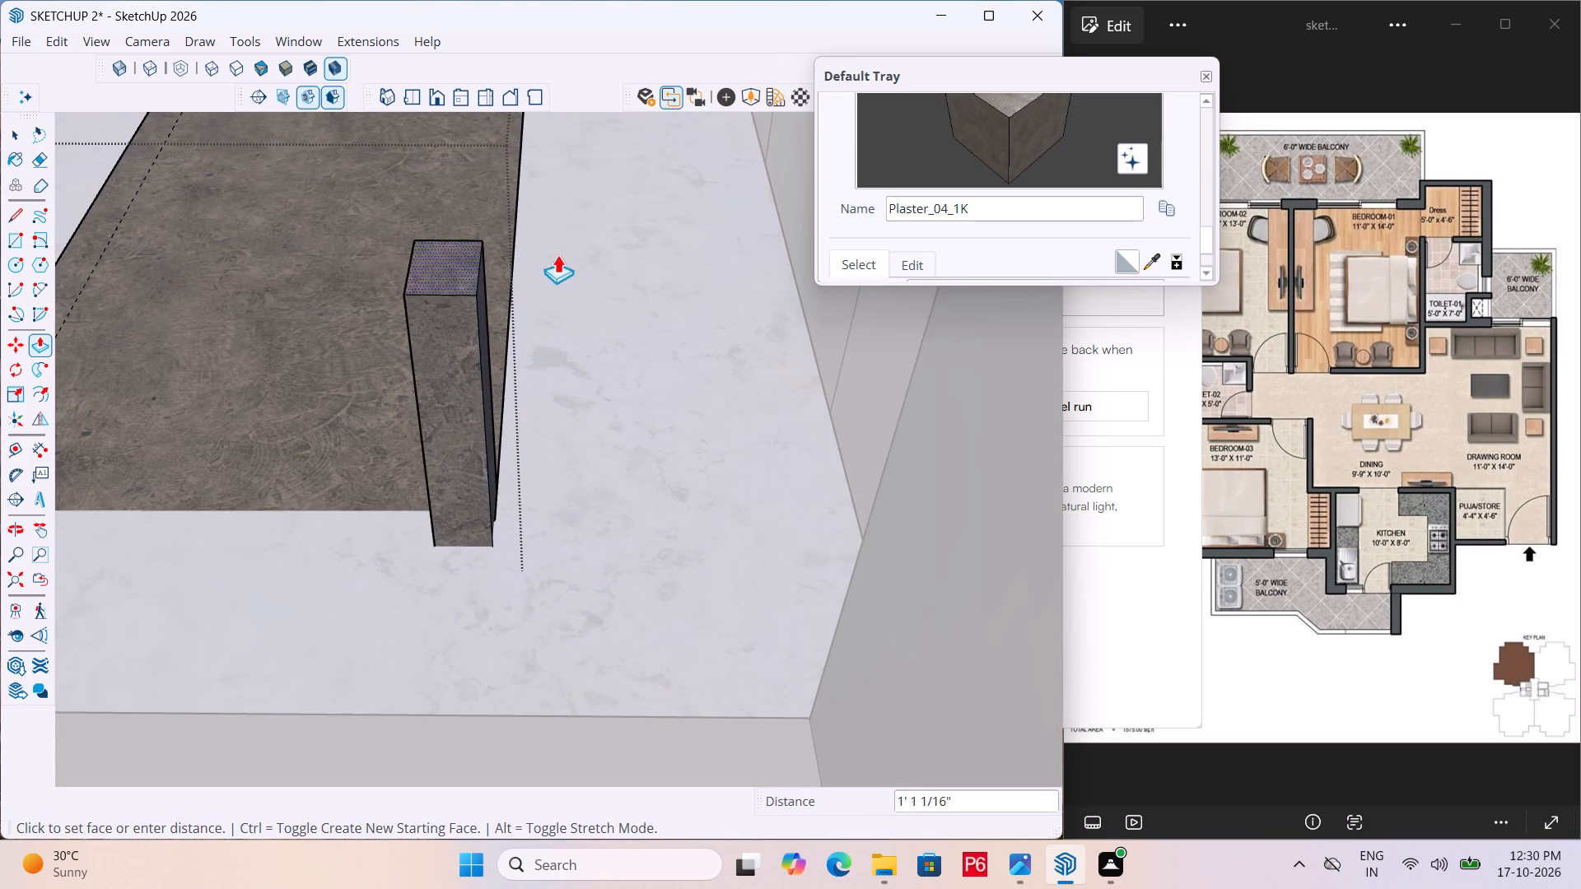
pyautogui.scroll(-7, 590, 282)
pyautogui.click(269, 239)
# Save the model with the four table legs in place.
pyautogui.moveTo(168, 381); pyautogui.dragTo(282, 394, button='middle')
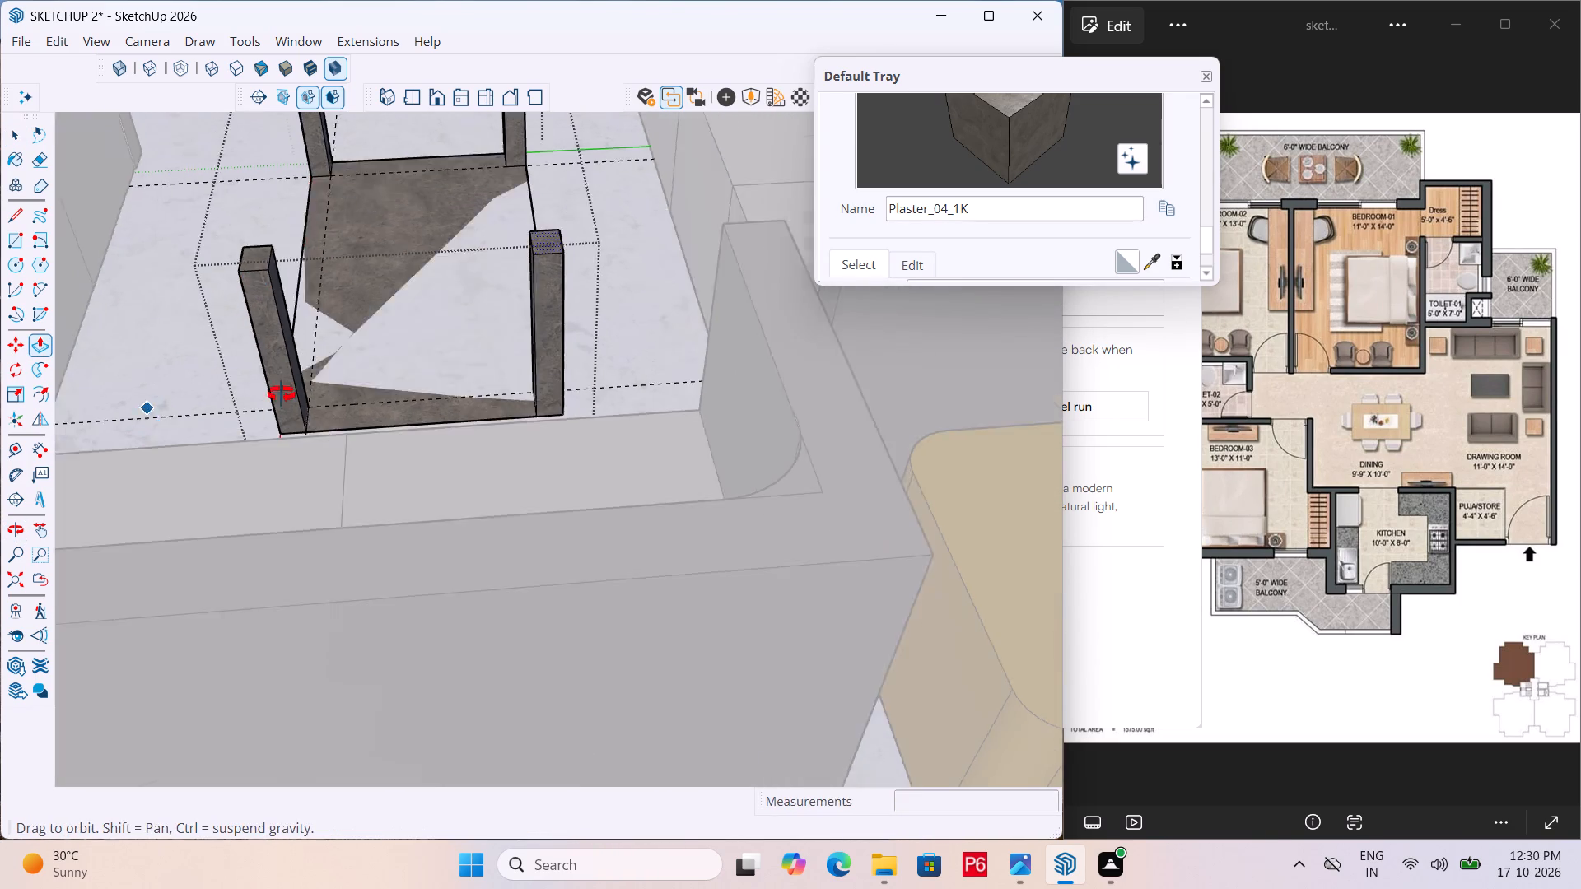
pyautogui.moveTo(282, 394); pyautogui.dragTo(514, 381, button='middle')
pyautogui.hotkey('ctrl', 's')
pyautogui.hotkey('ctrl', 's')
pyautogui.hotkey('ctrl', 's')
pyautogui.hotkey('ctrl', 's')
pyautogui.hotkey('ctrl', 's')
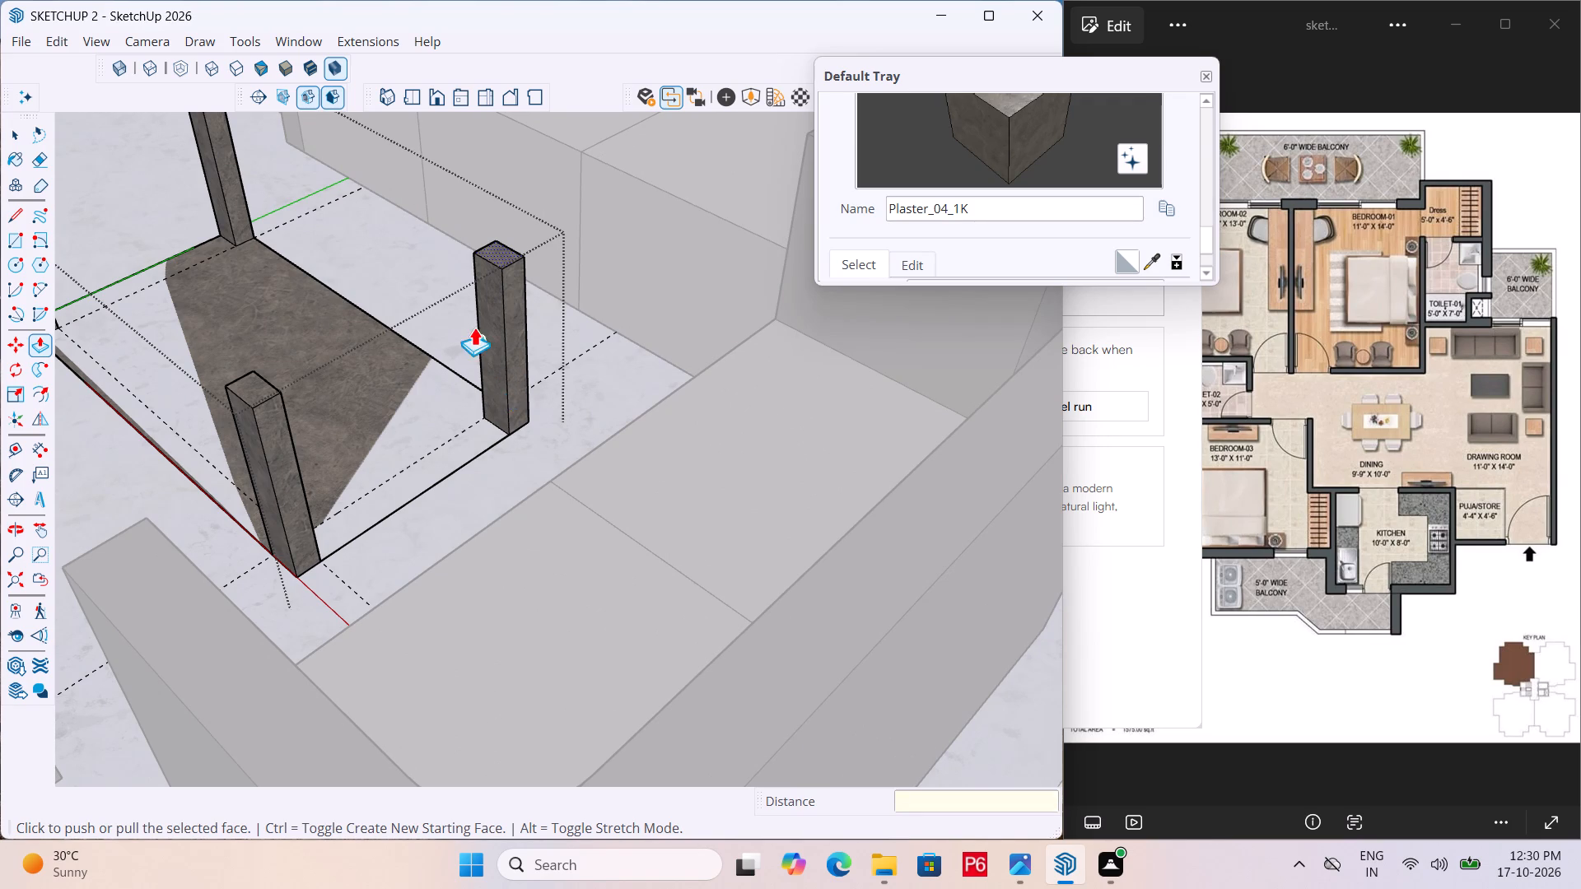
# Draw a 3' 11 9/16" by 2' 1 7/8" tabletop rectangle across the leg tops, between the outer corners of two diagonal legs.
pyautogui.scroll(-6, 474, 327)
pyautogui.moveTo(408, 361); pyautogui.dragTo(443, 403, button='middle')
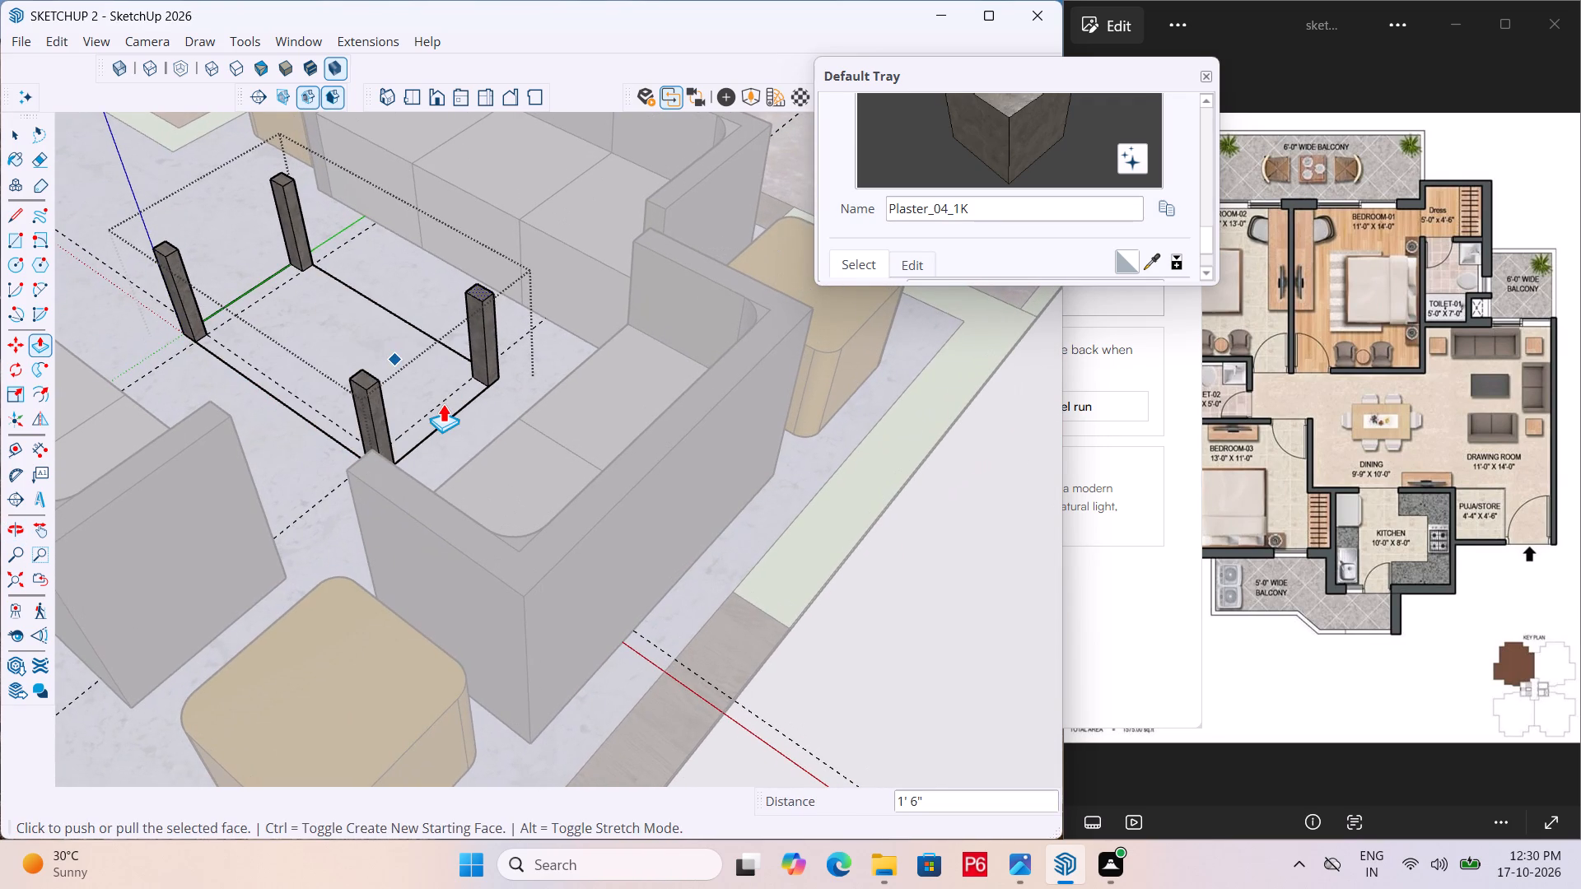
pyautogui.press('r')
pyautogui.scroll(5, 344, 375)
pyautogui.click(380, 406)
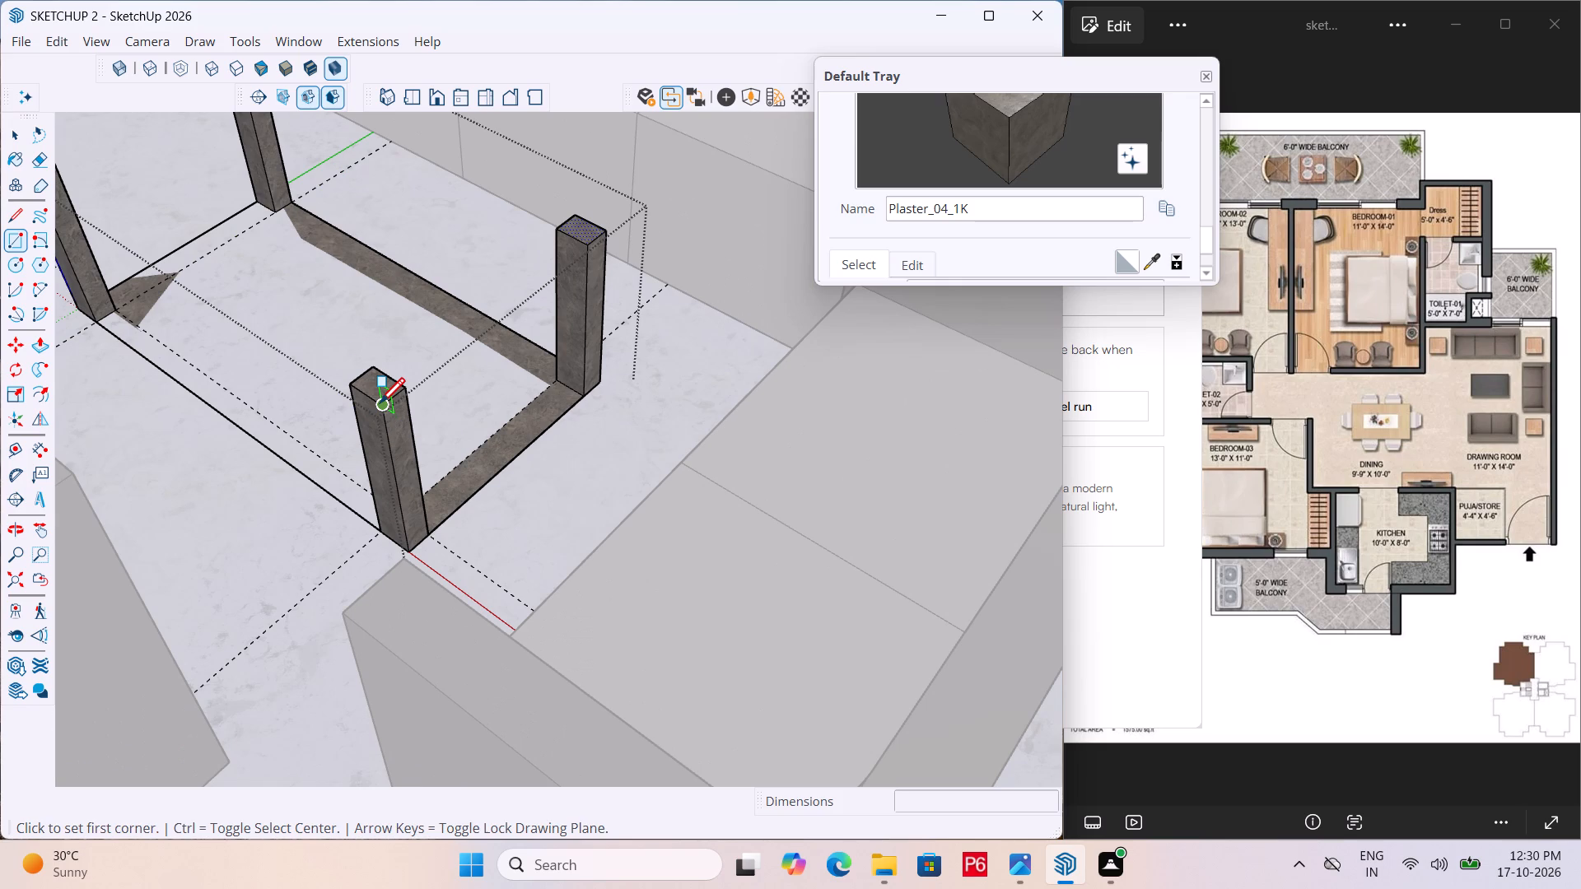
pyautogui.scroll(-5, 511, 317)
pyautogui.scroll(6, 385, 169)
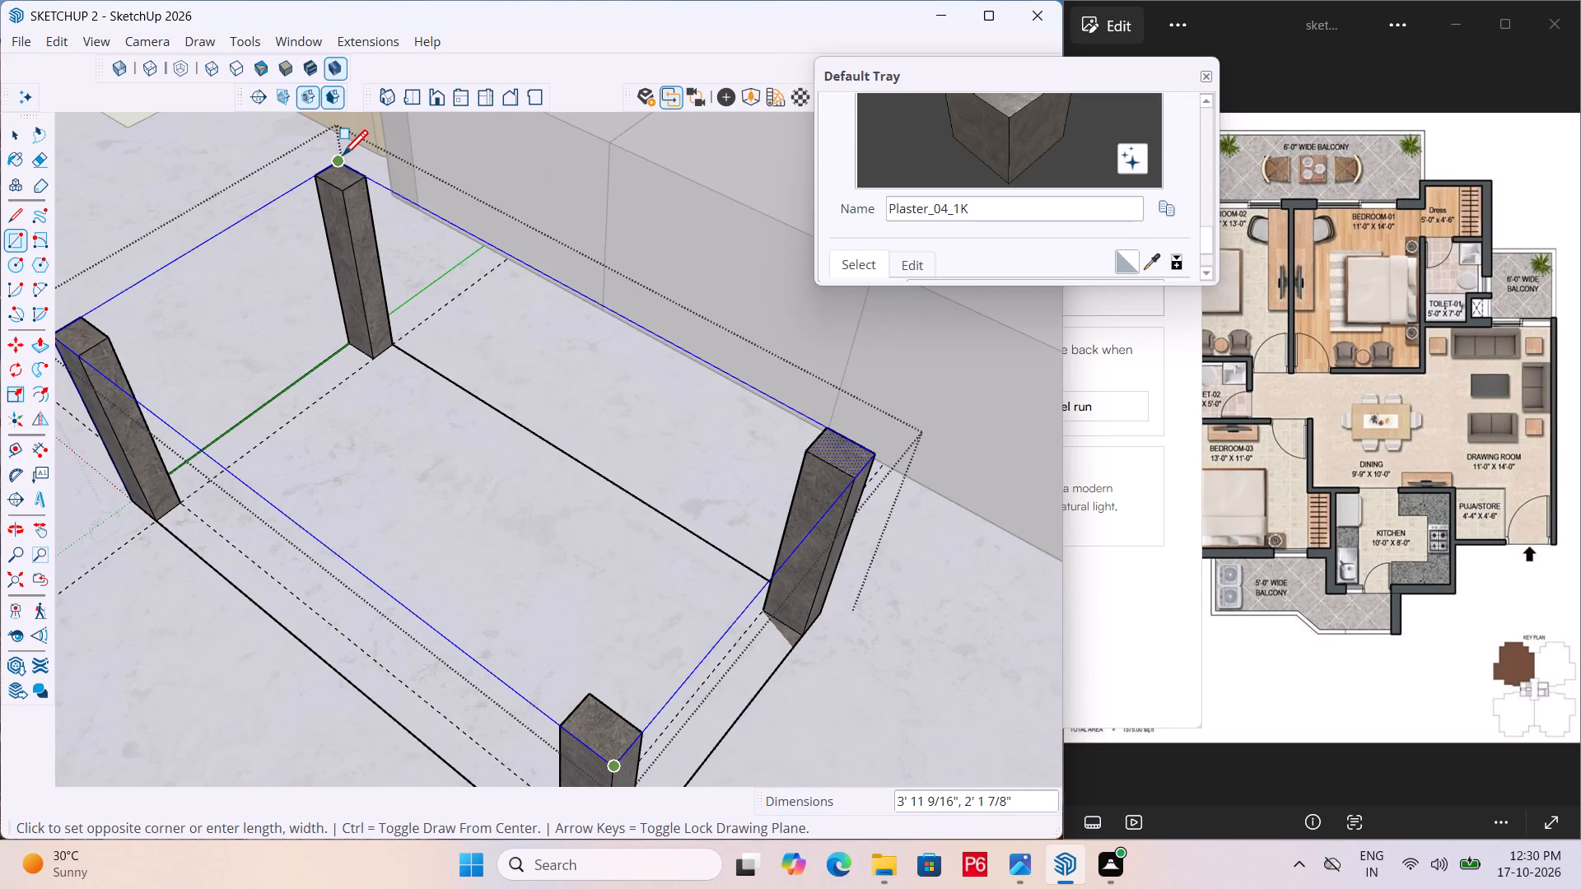
pyautogui.click(343, 158)
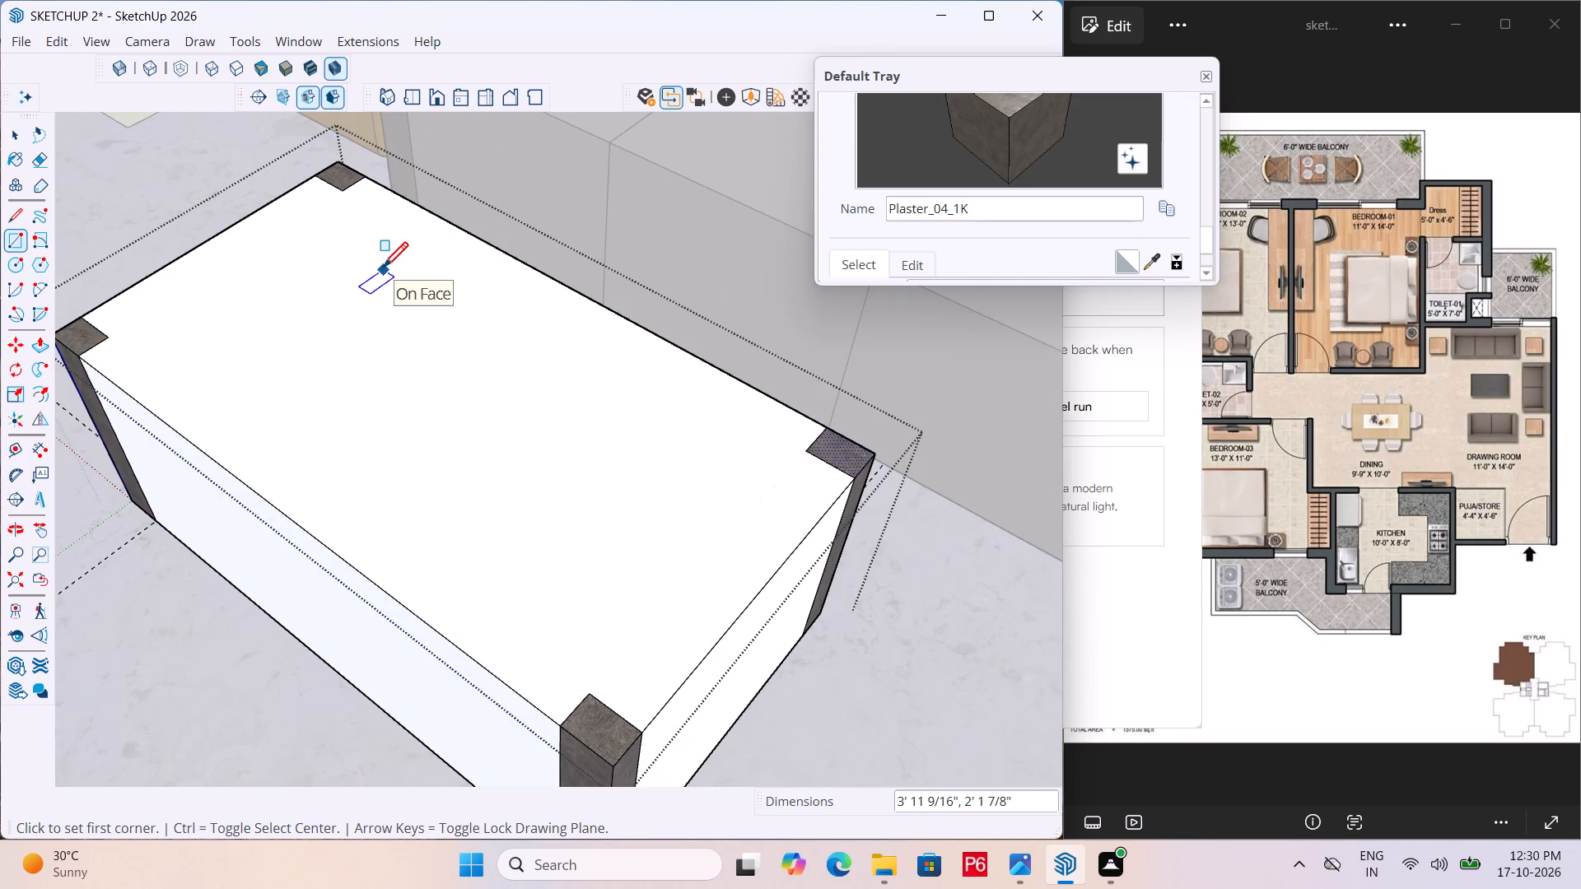
# Make the tabletop face and its bounding edges into a separate group.
pyautogui.press('space')
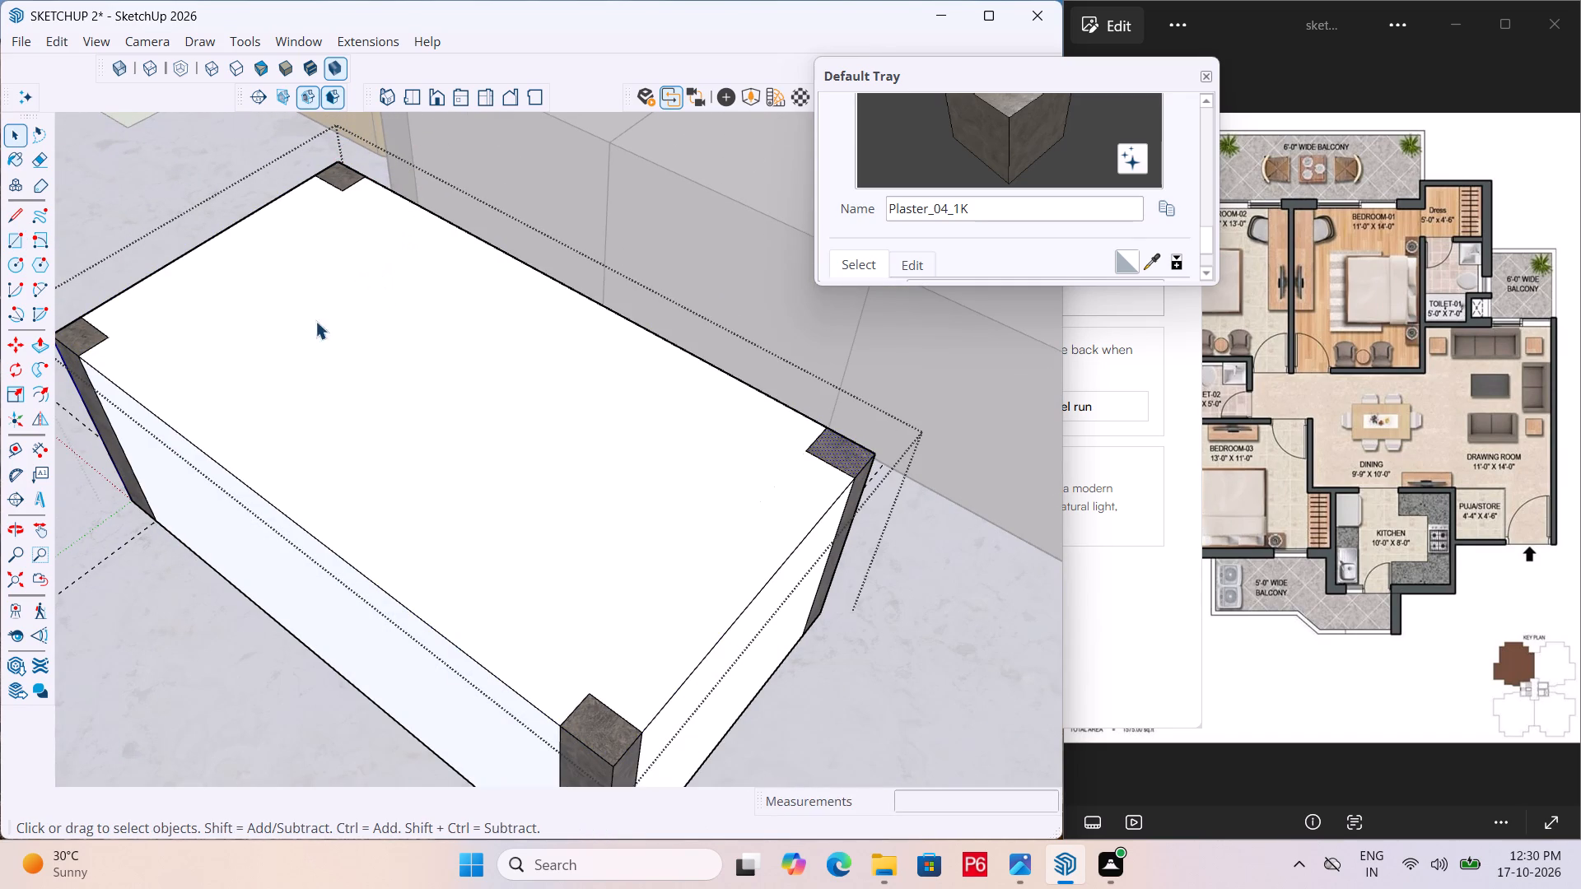
pyautogui.doubleClick(301, 356)
pyautogui.rightClick(300, 352)
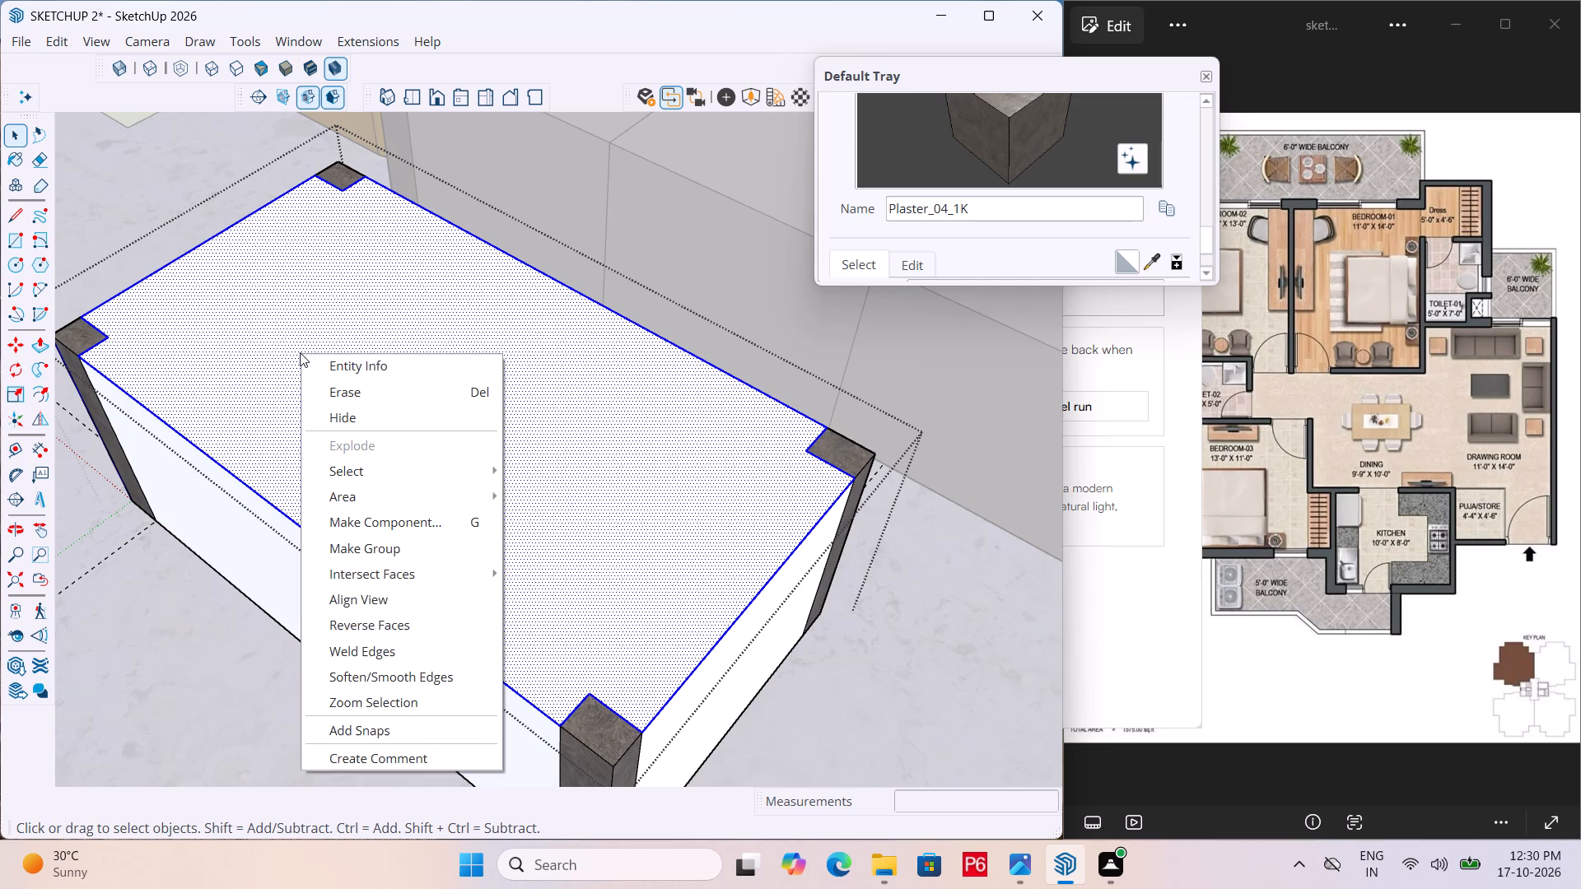
pyautogui.click(375, 555)
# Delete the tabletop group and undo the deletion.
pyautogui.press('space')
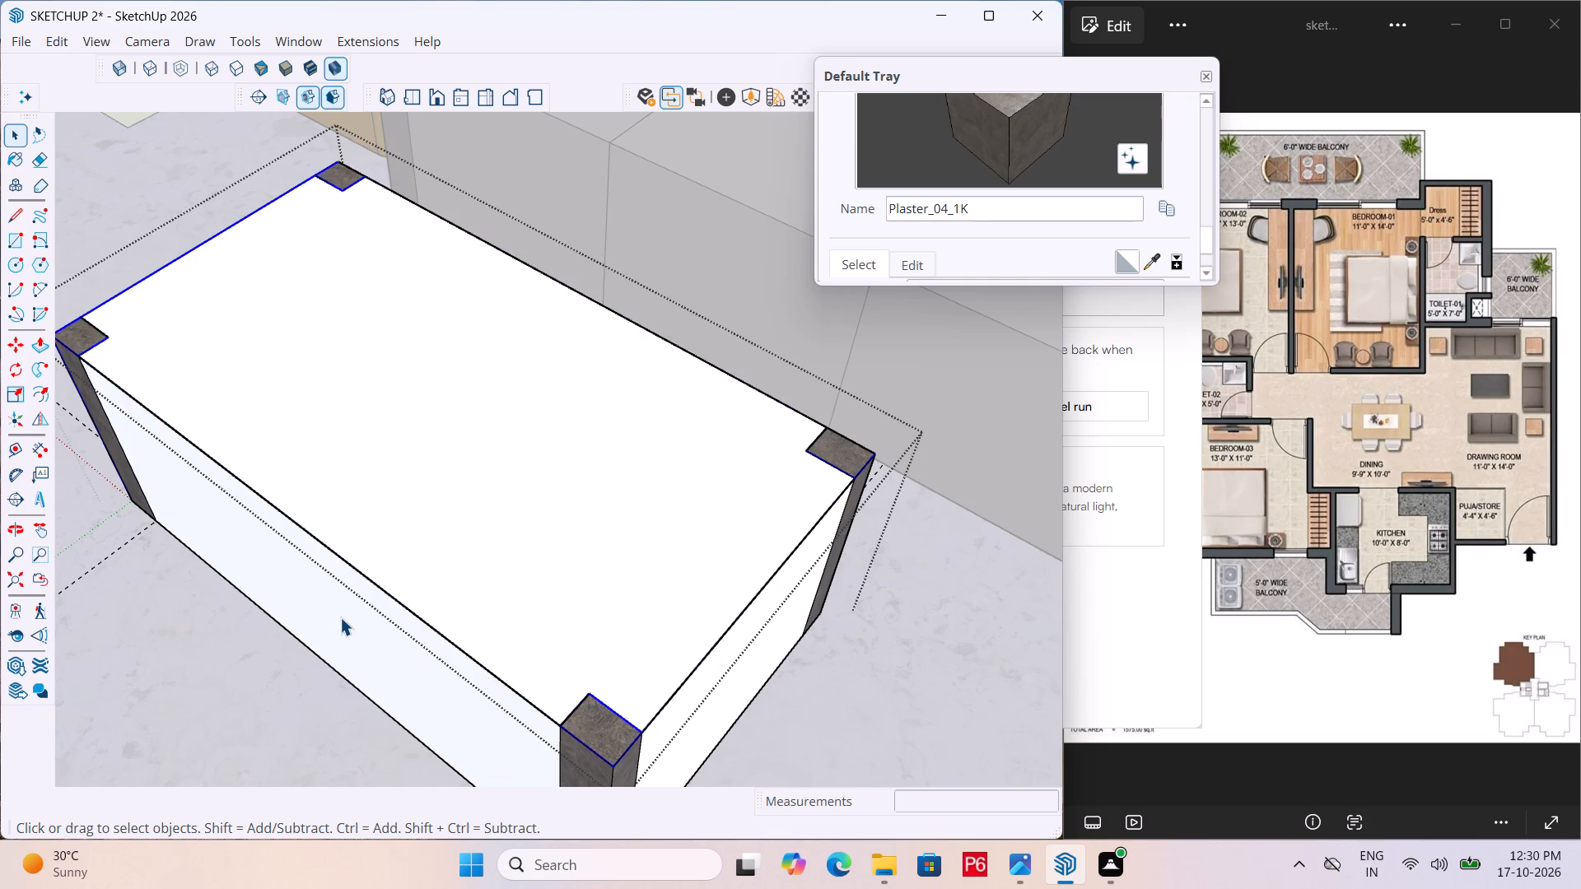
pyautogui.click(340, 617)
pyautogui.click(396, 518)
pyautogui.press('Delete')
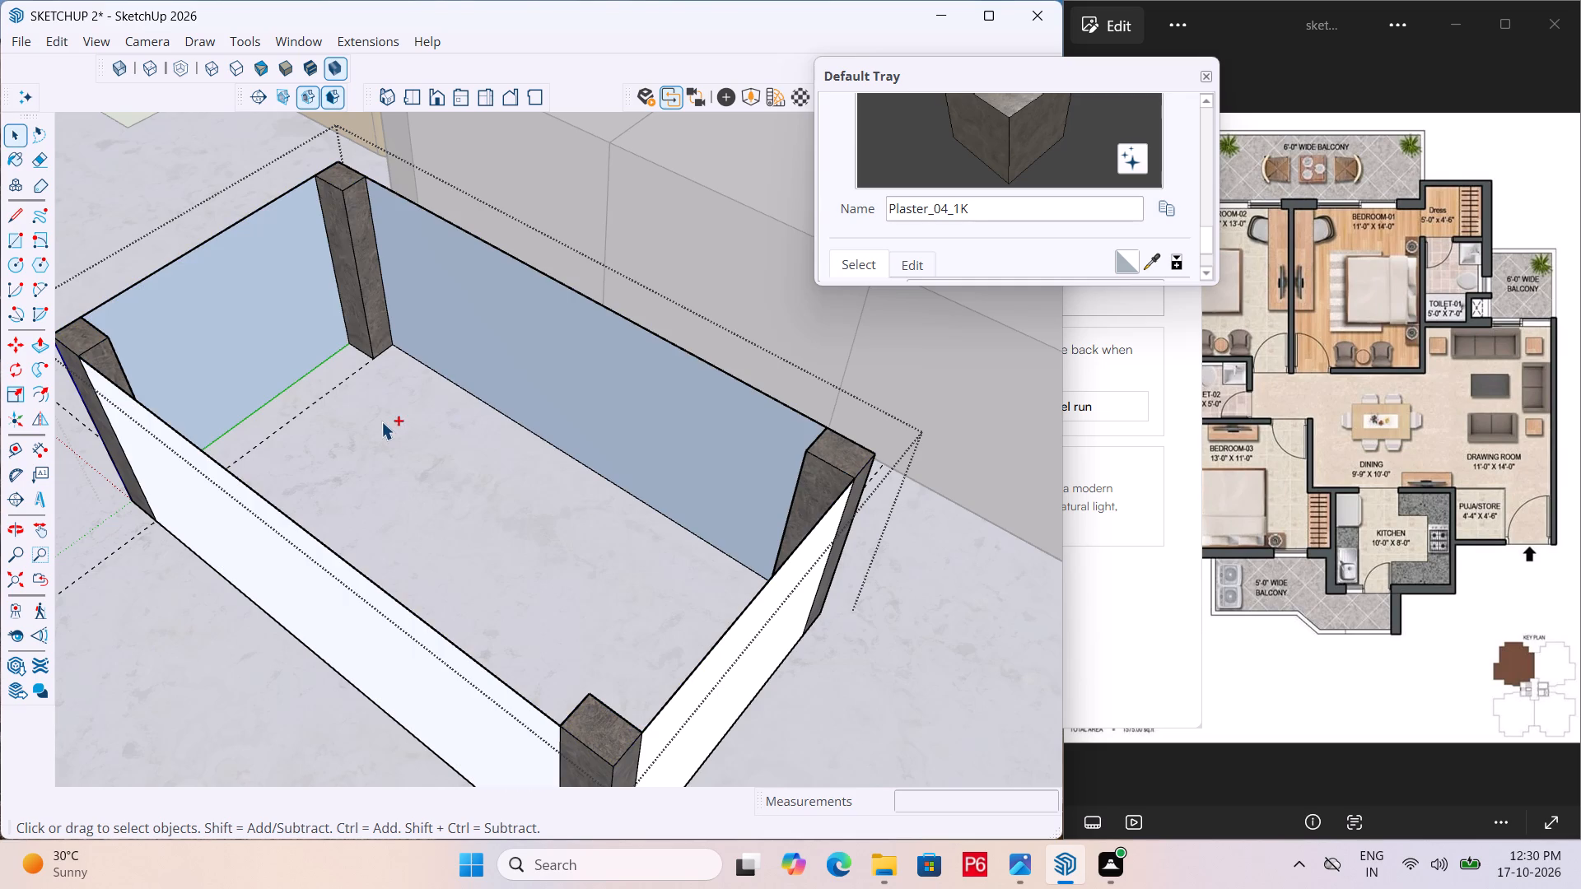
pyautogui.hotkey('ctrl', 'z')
# Delete the four vertical side faces between the table legs, leaving only the legs under the tabletop.
pyautogui.click(287, 568)
pyautogui.press('Delete')
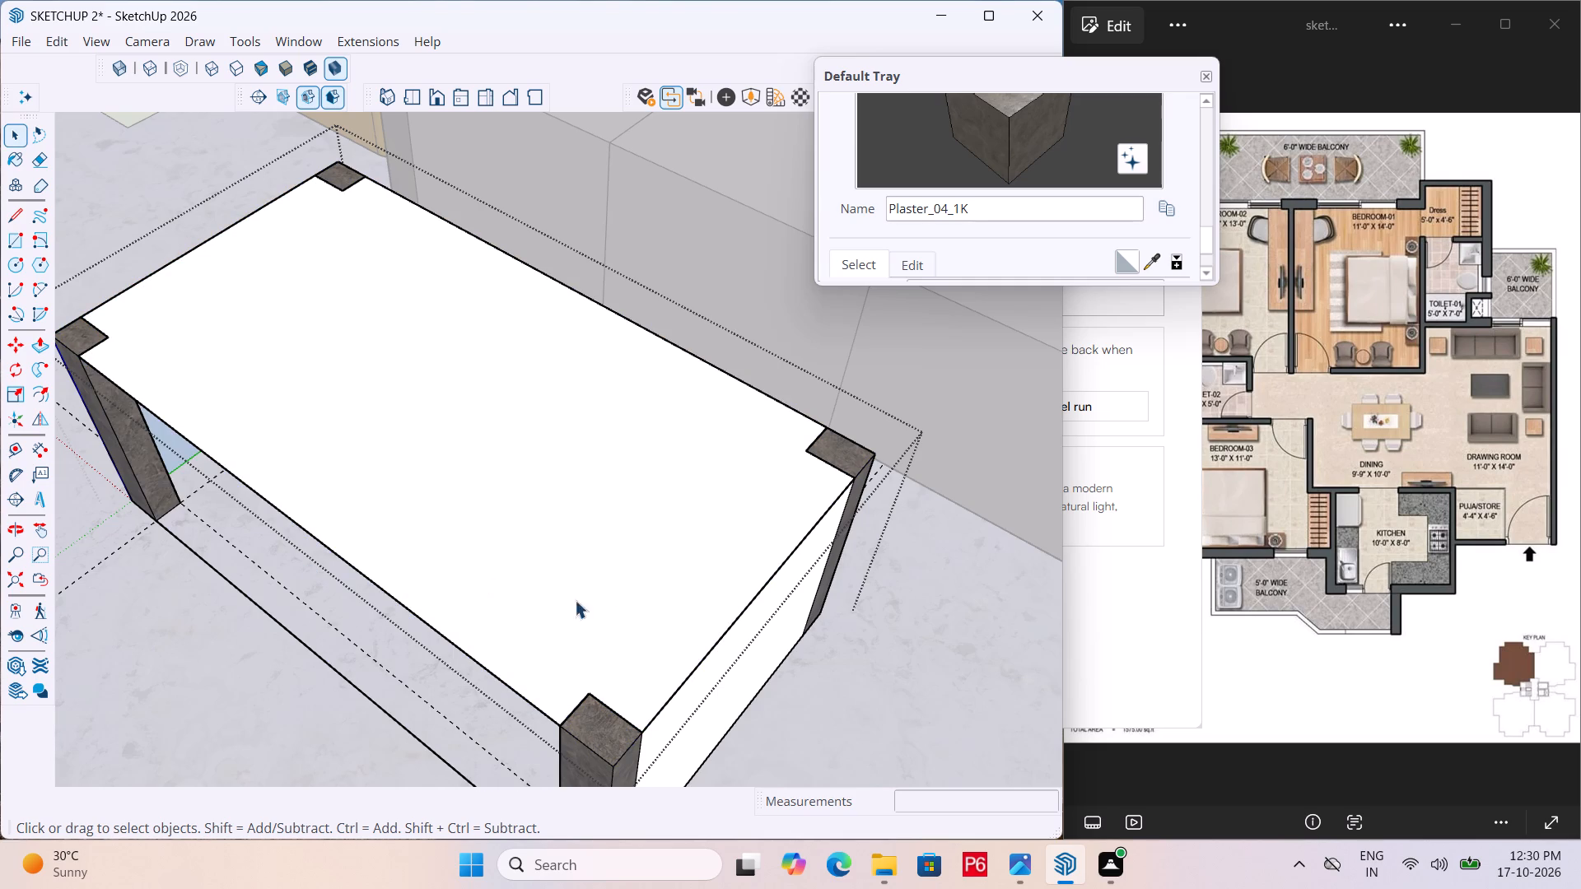
pyautogui.click(753, 667)
pyautogui.press('Delete')
pyautogui.moveTo(155, 454); pyautogui.dragTo(626, 396, button='middle')
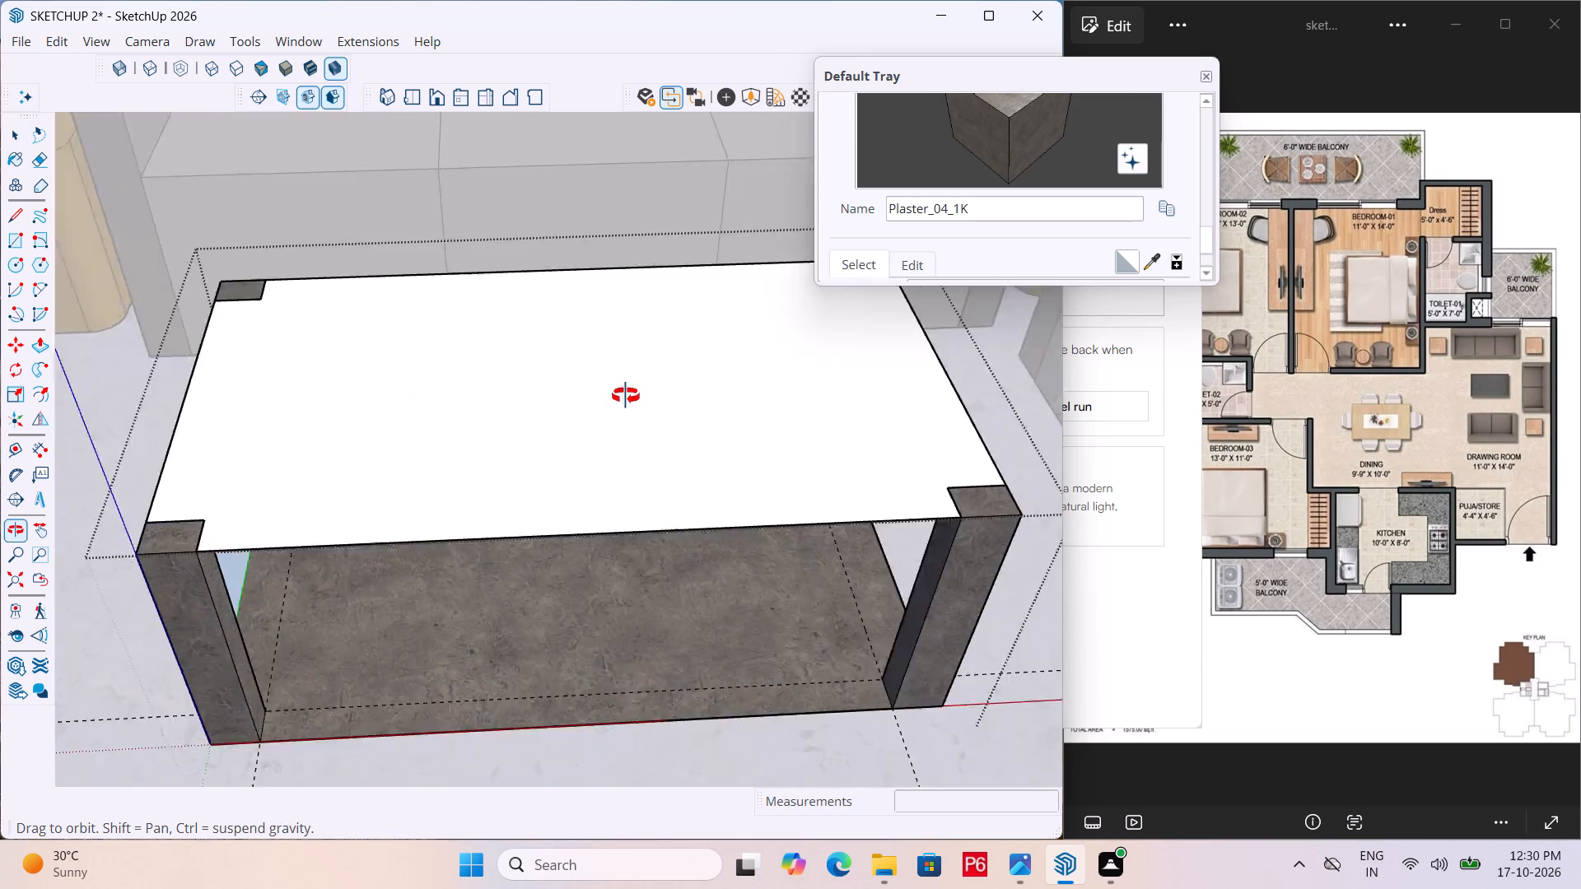
pyautogui.moveTo(626, 396); pyautogui.dragTo(904, 395, button='middle')
pyautogui.click(525, 621)
pyautogui.press('Delete')
pyautogui.moveTo(324, 535); pyautogui.dragTo(872, 542, button='middle')
pyautogui.click(884, 354)
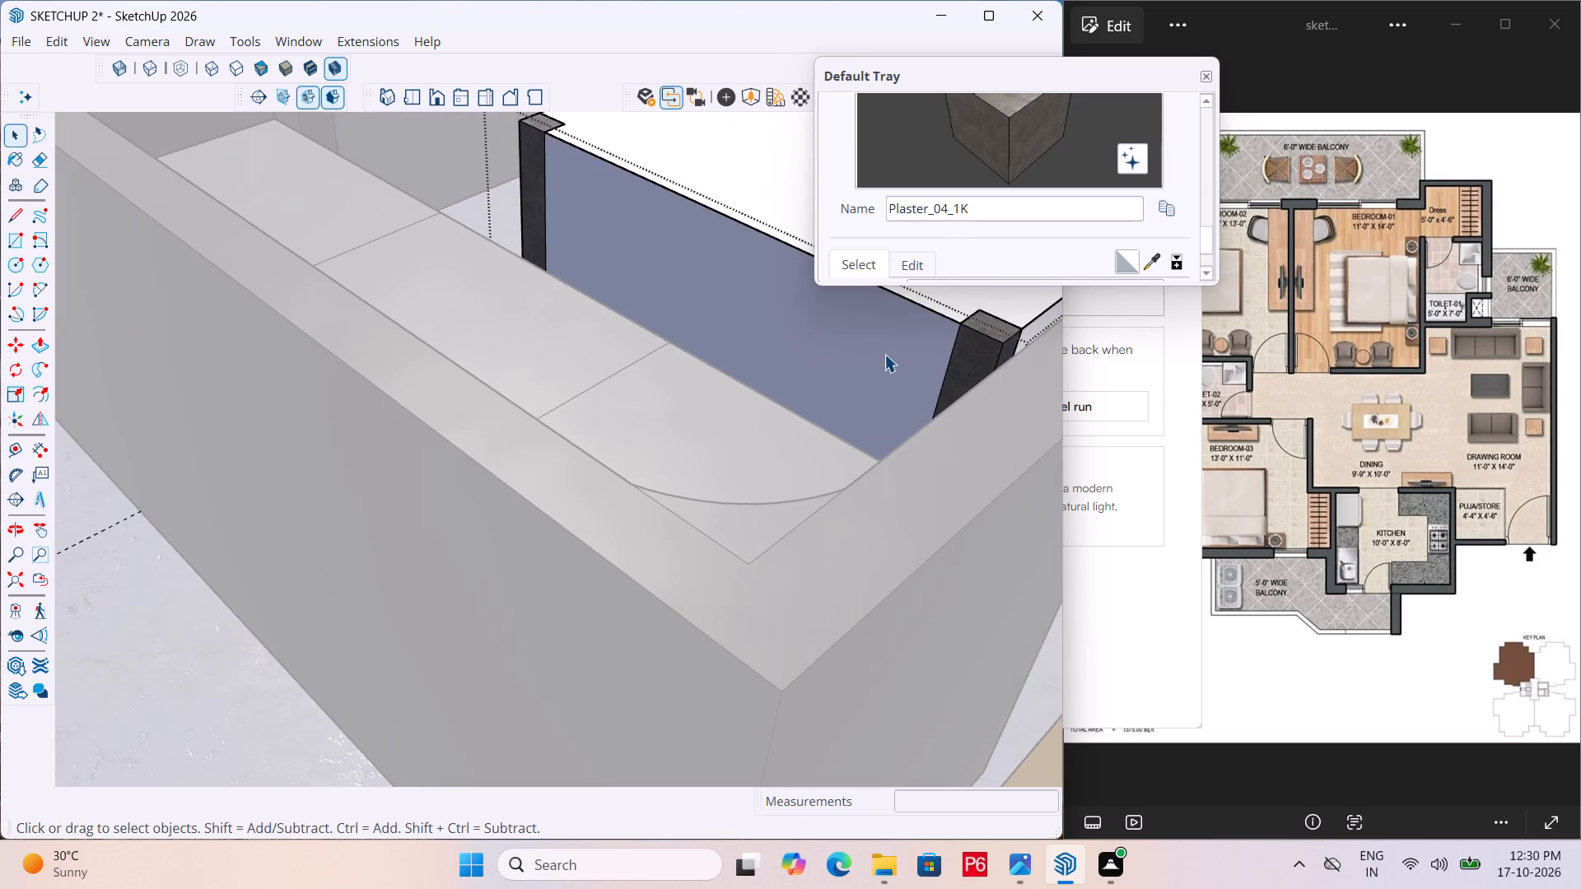
pyautogui.press('Delete')
# Leave the centre table group, reopen it, and open the nested tabletop group for editing.
pyautogui.scroll(-4, 639, 415)
pyautogui.moveTo(163, 425); pyautogui.dragTo(73, 414, button='middle')
pyautogui.moveTo(753, 411); pyautogui.dragTo(0, 393, button='middle')
pyautogui.scroll(-5, 415, 342)
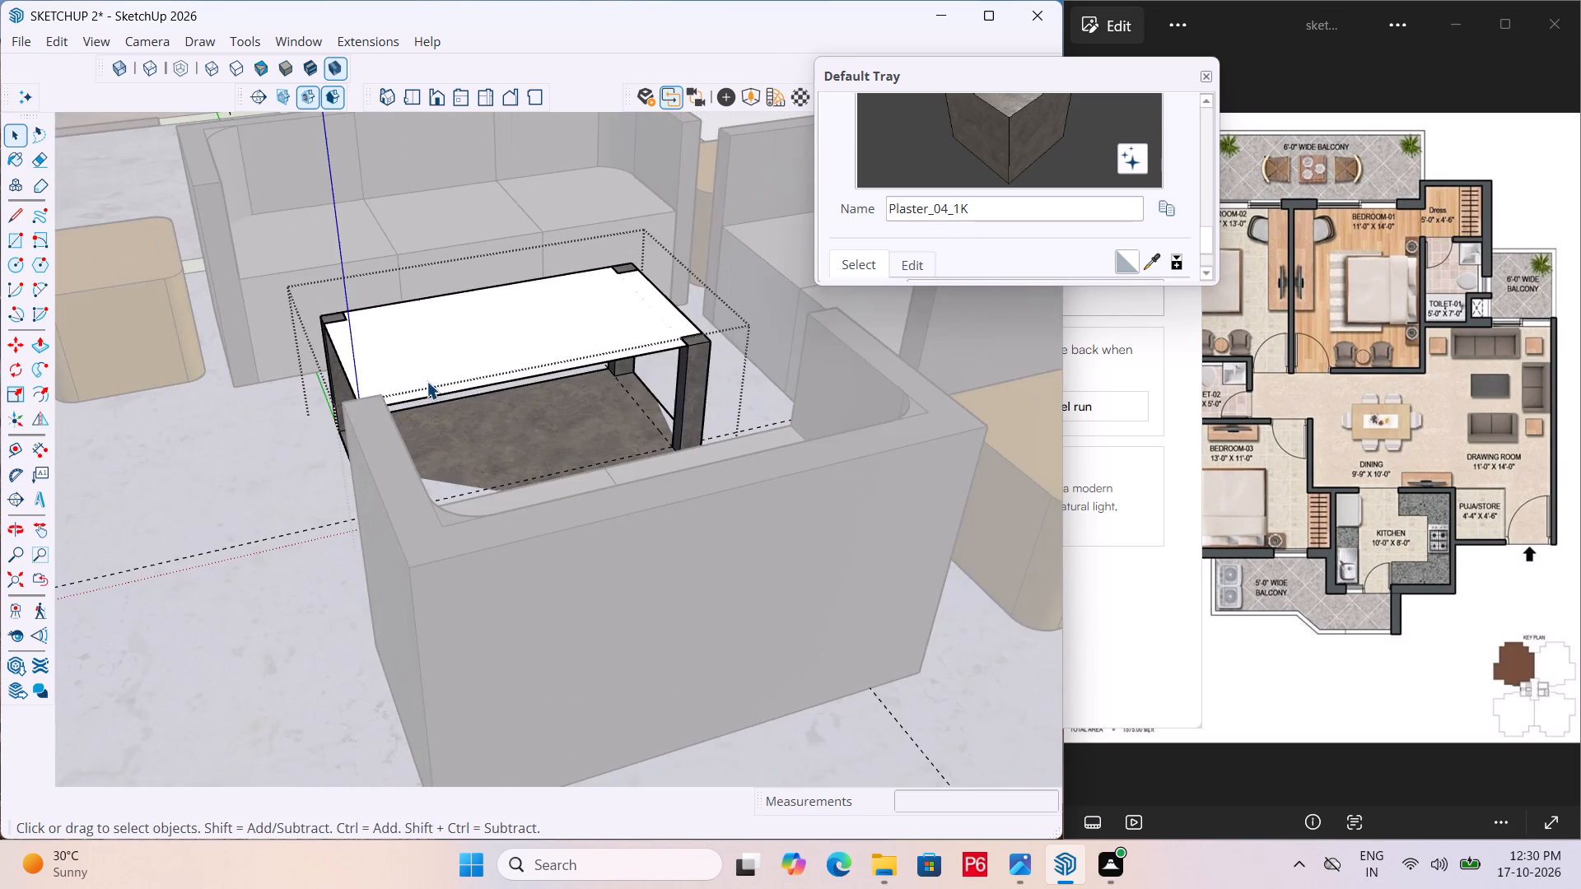
pyautogui.scroll(-1, 399, 417)
pyautogui.moveTo(399, 420); pyautogui.dragTo(380, 543, button='middle')
pyautogui.moveTo(477, 467); pyautogui.dragTo(400, 409, button='middle')
pyautogui.press('space')
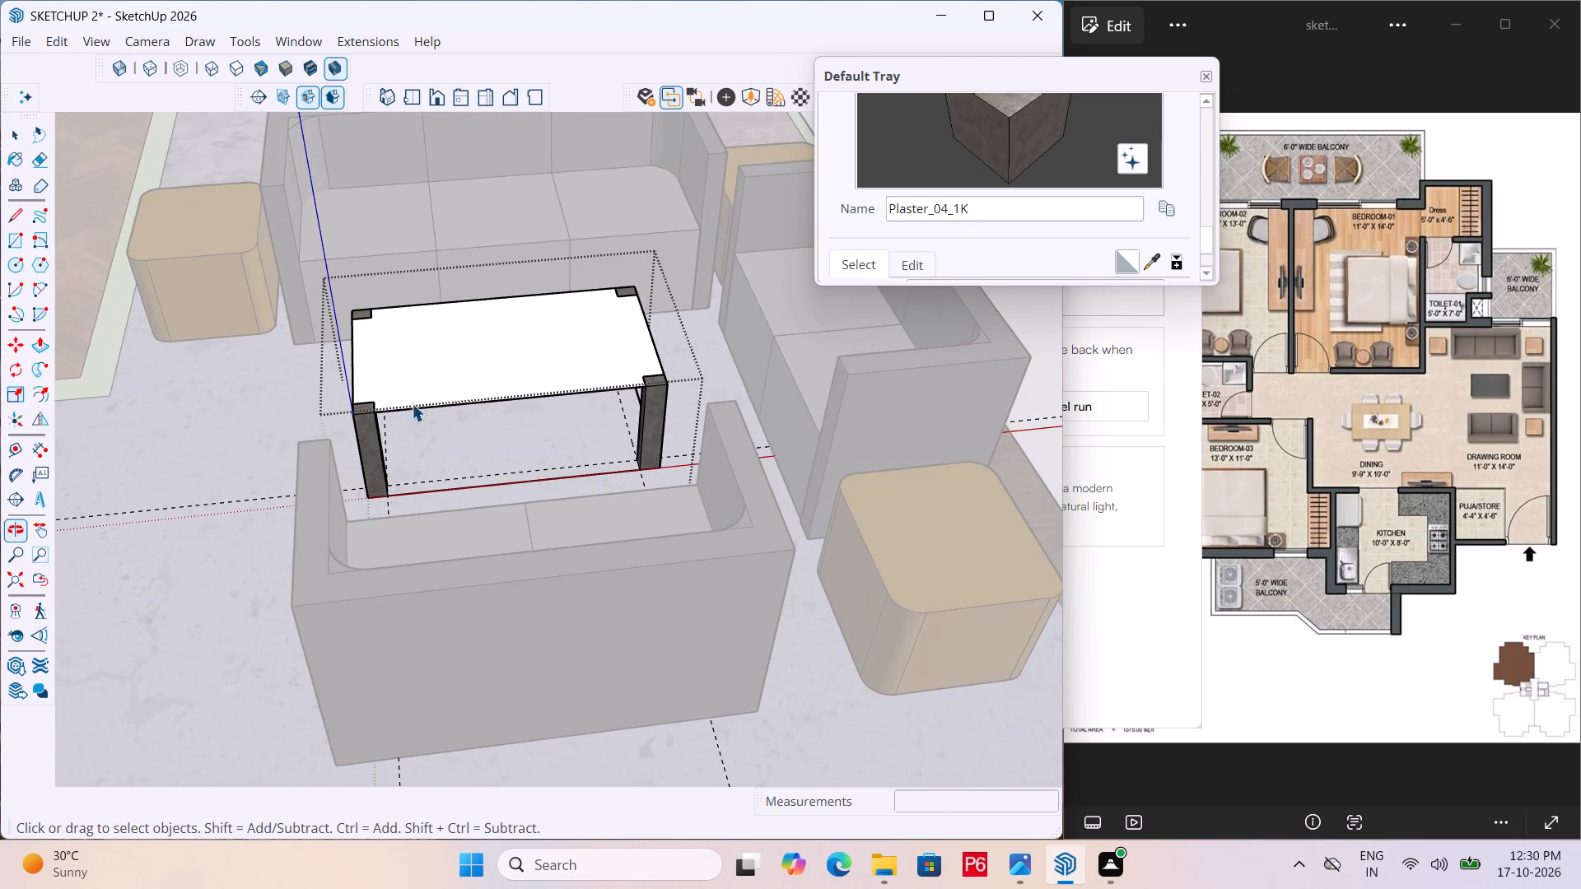
pyautogui.scroll(-3, 434, 361)
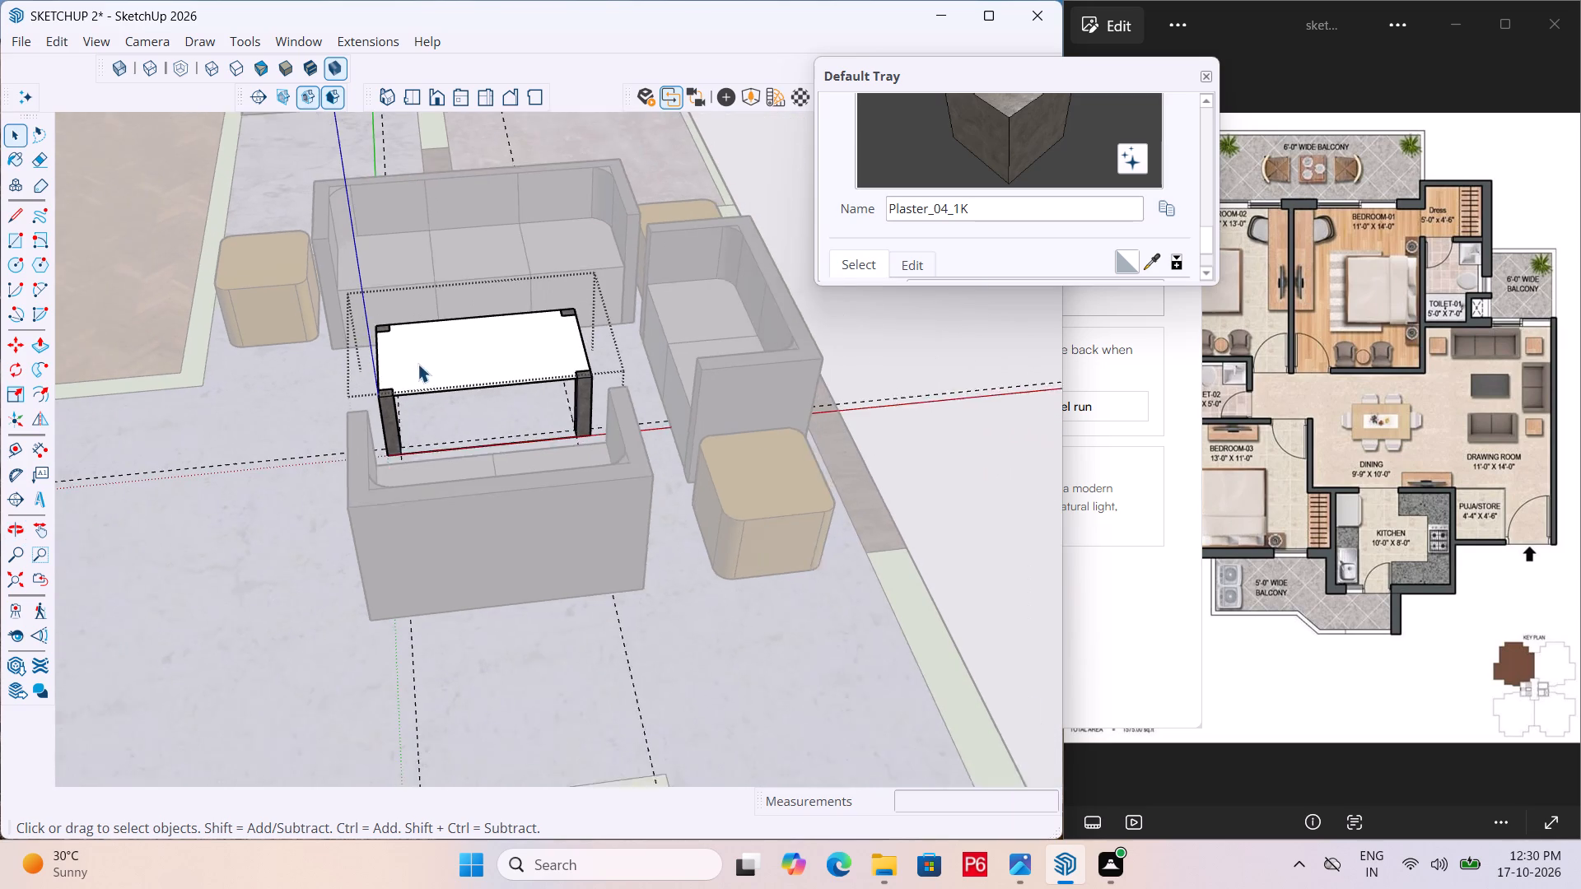
pyautogui.scroll(-2, 417, 364)
pyautogui.click(917, 366)
pyautogui.scroll(5, 445, 384)
pyautogui.click(492, 367)
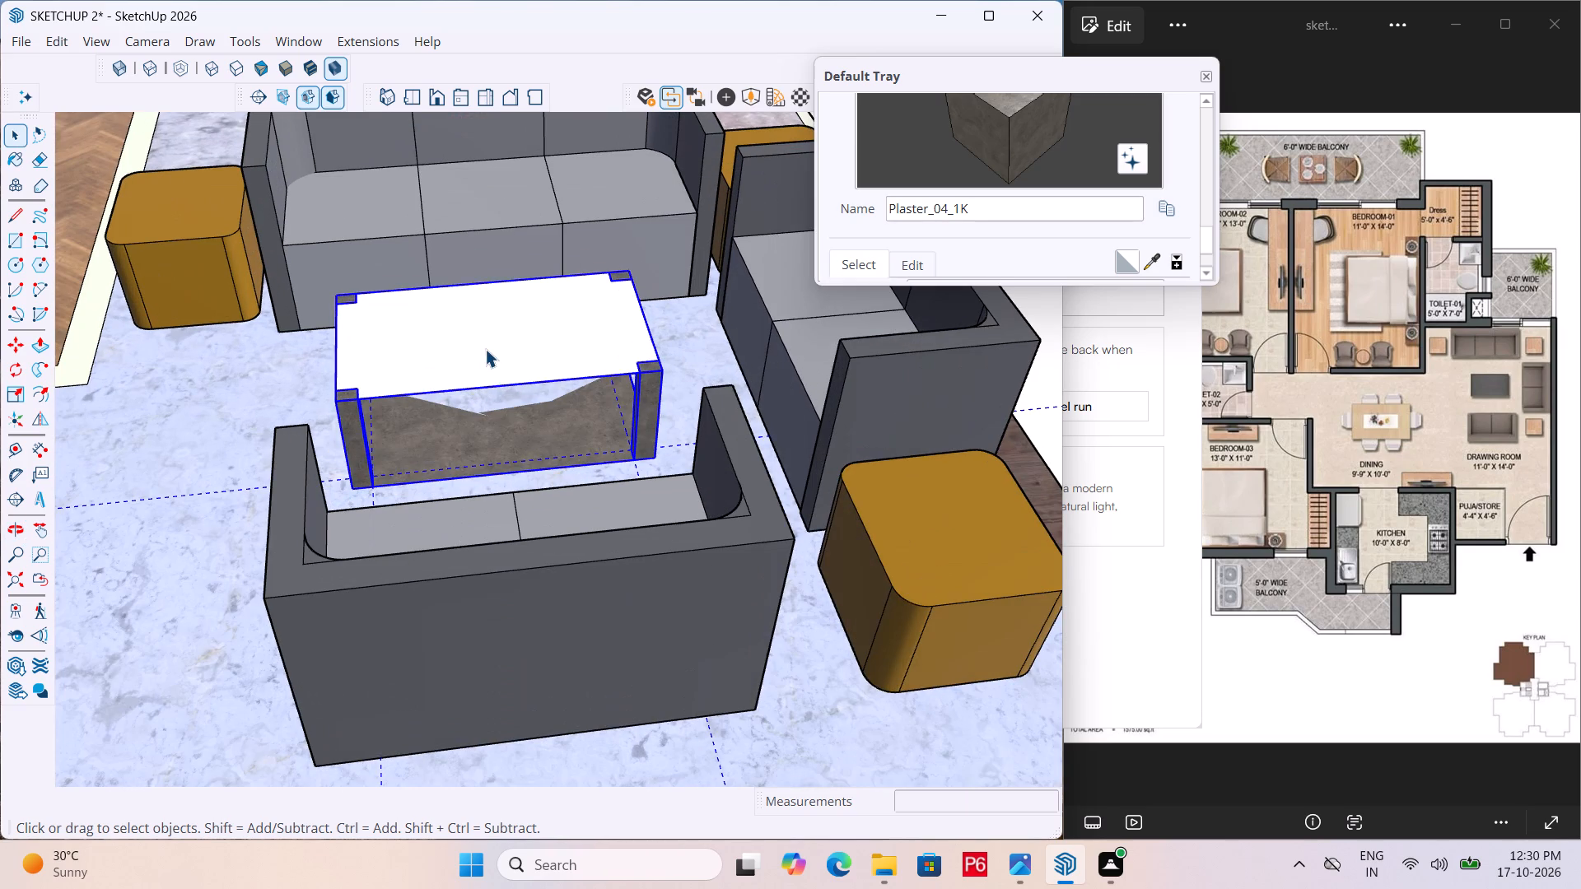
pyautogui.doubleClick(485, 349)
pyautogui.click(478, 337)
pyautogui.press('p')
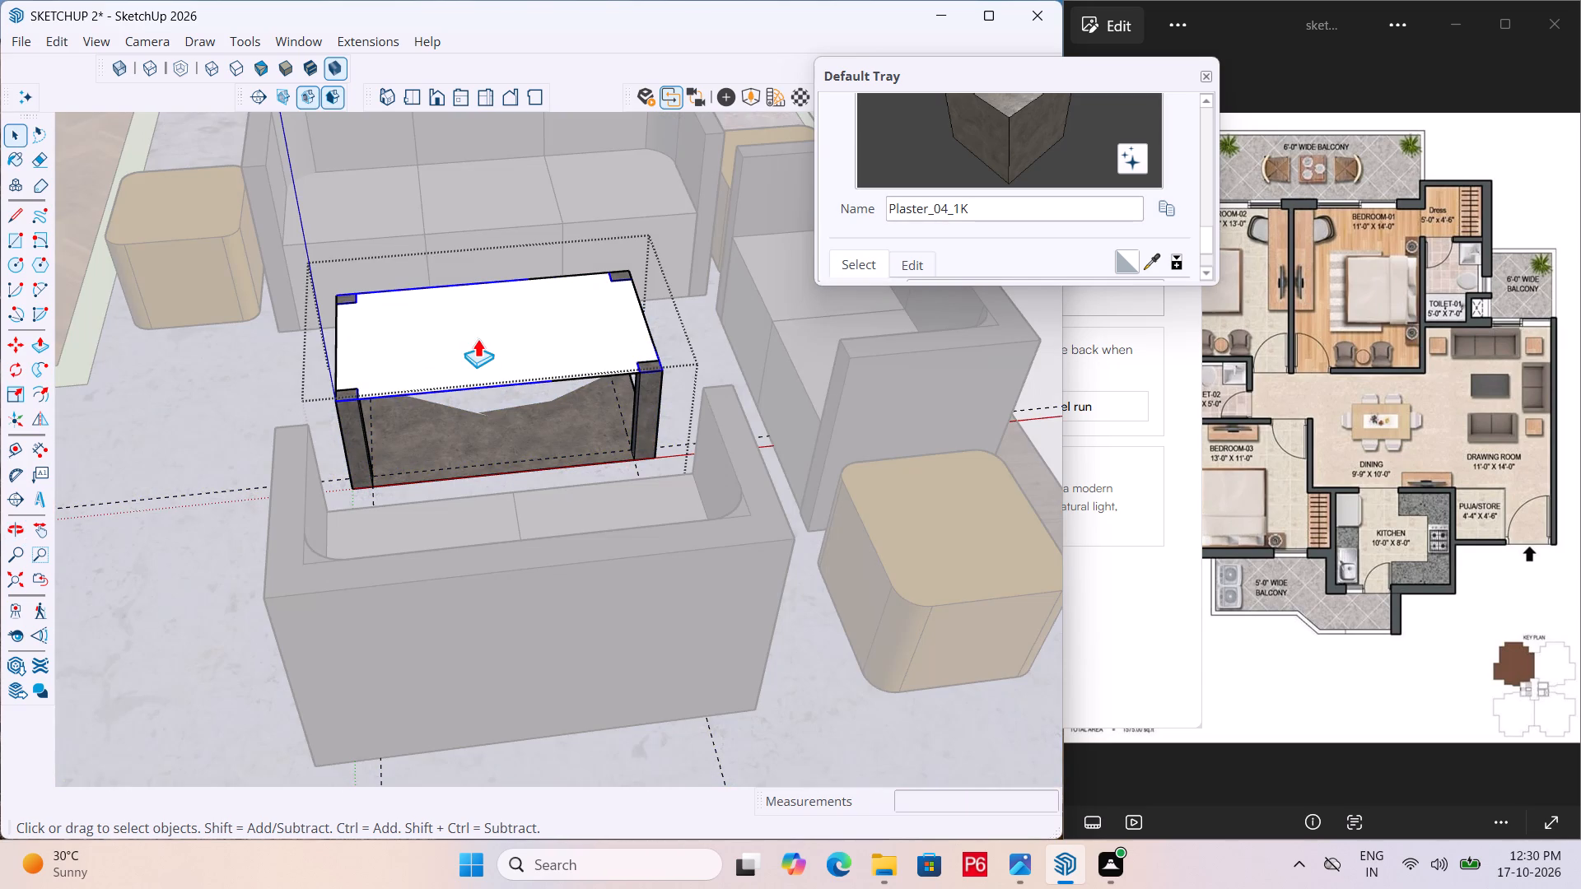
pyautogui.press('space')
pyautogui.scroll(4, 502, 355)
pyautogui.doubleClick(517, 351)
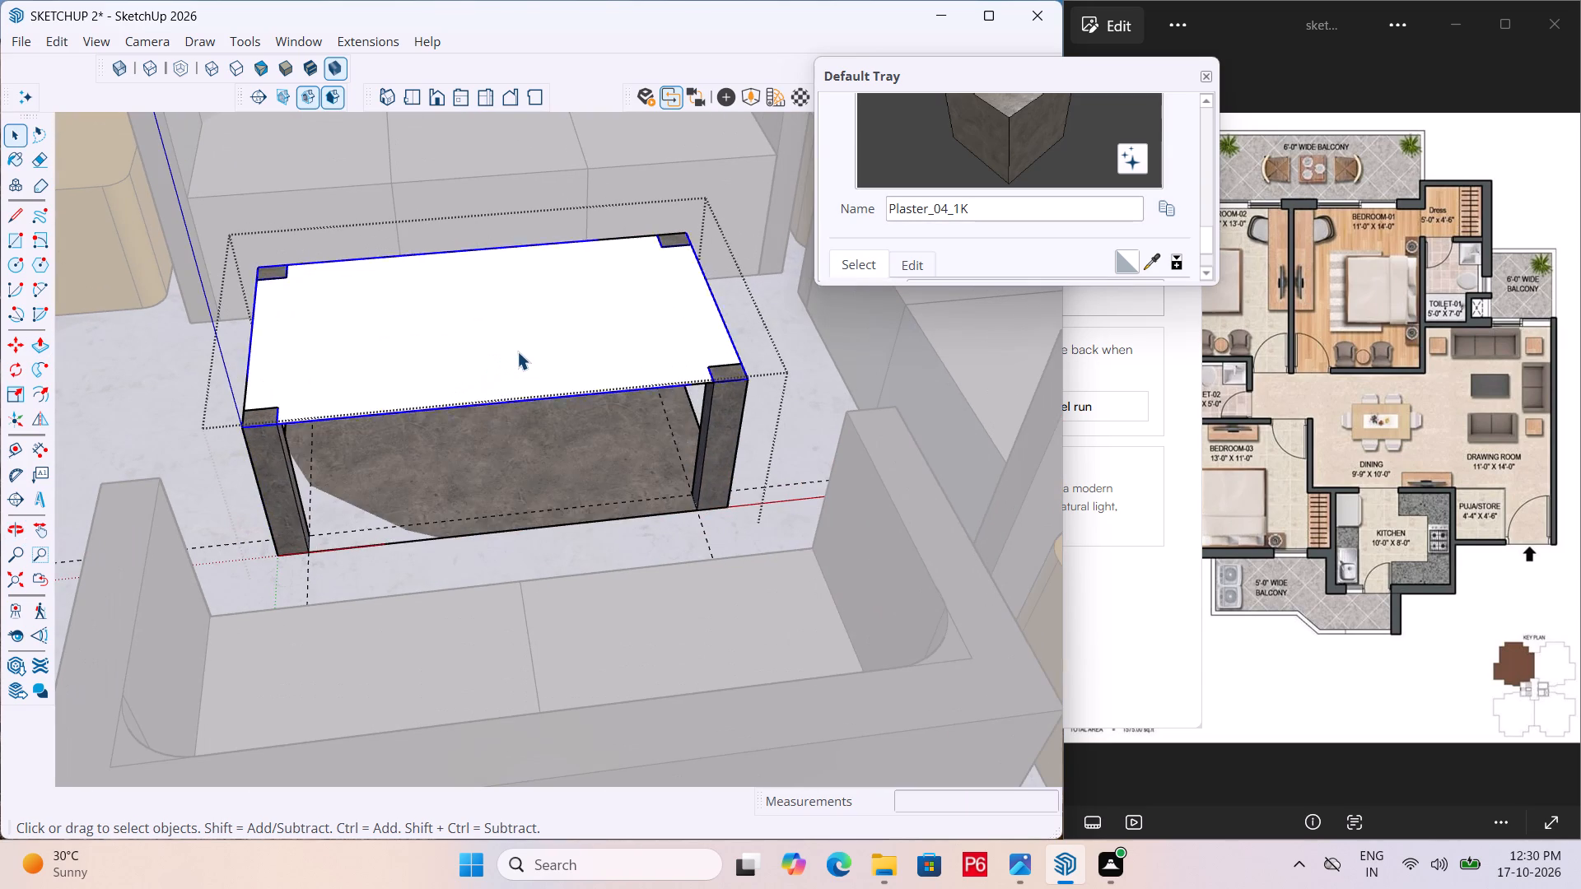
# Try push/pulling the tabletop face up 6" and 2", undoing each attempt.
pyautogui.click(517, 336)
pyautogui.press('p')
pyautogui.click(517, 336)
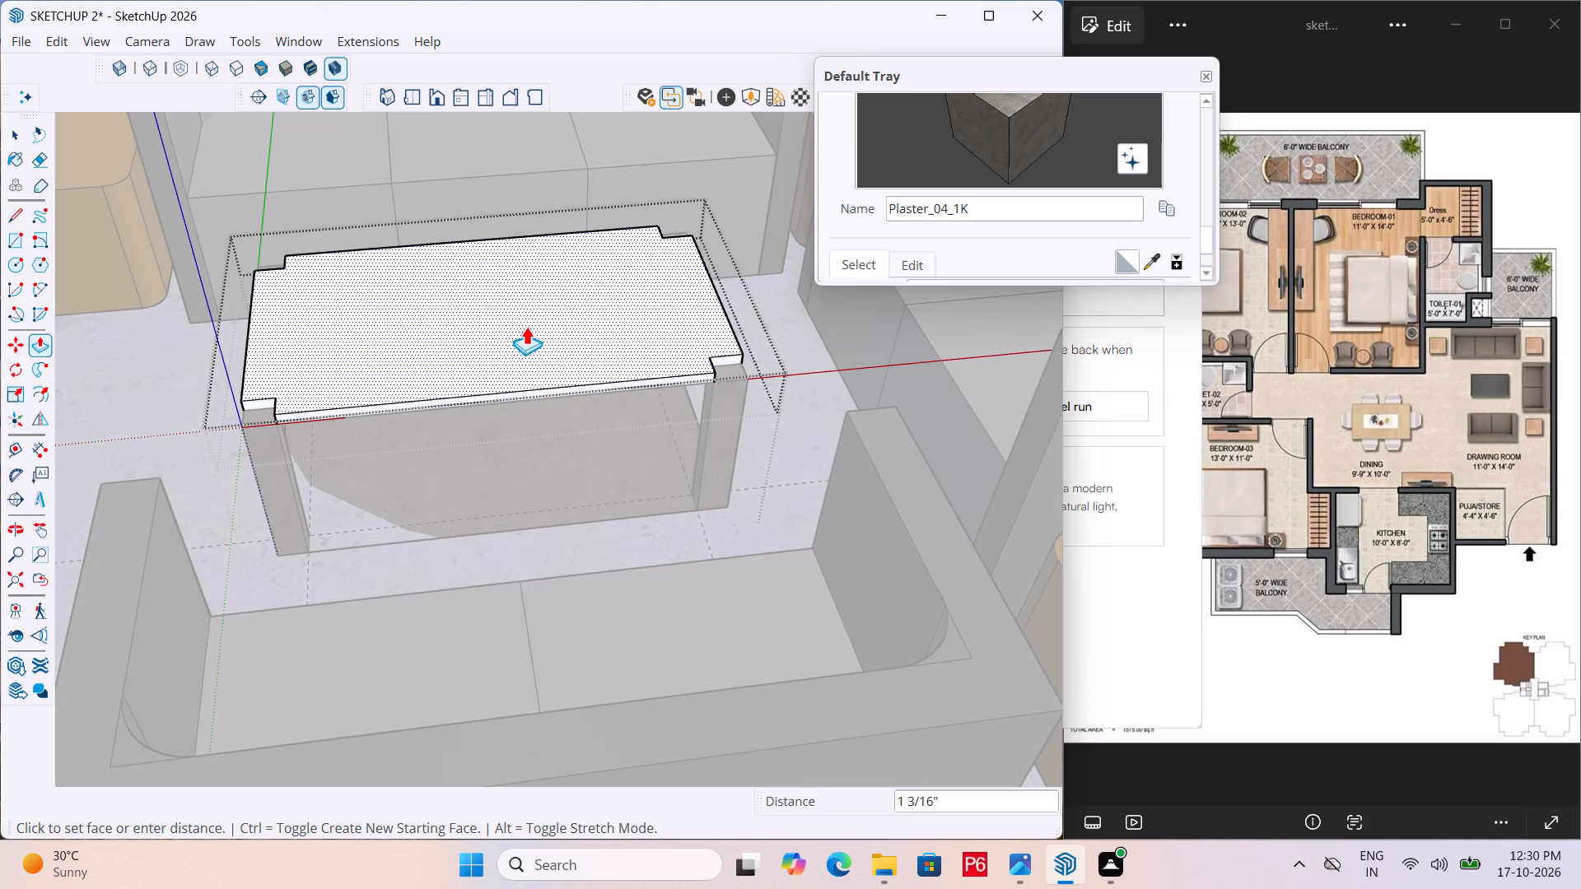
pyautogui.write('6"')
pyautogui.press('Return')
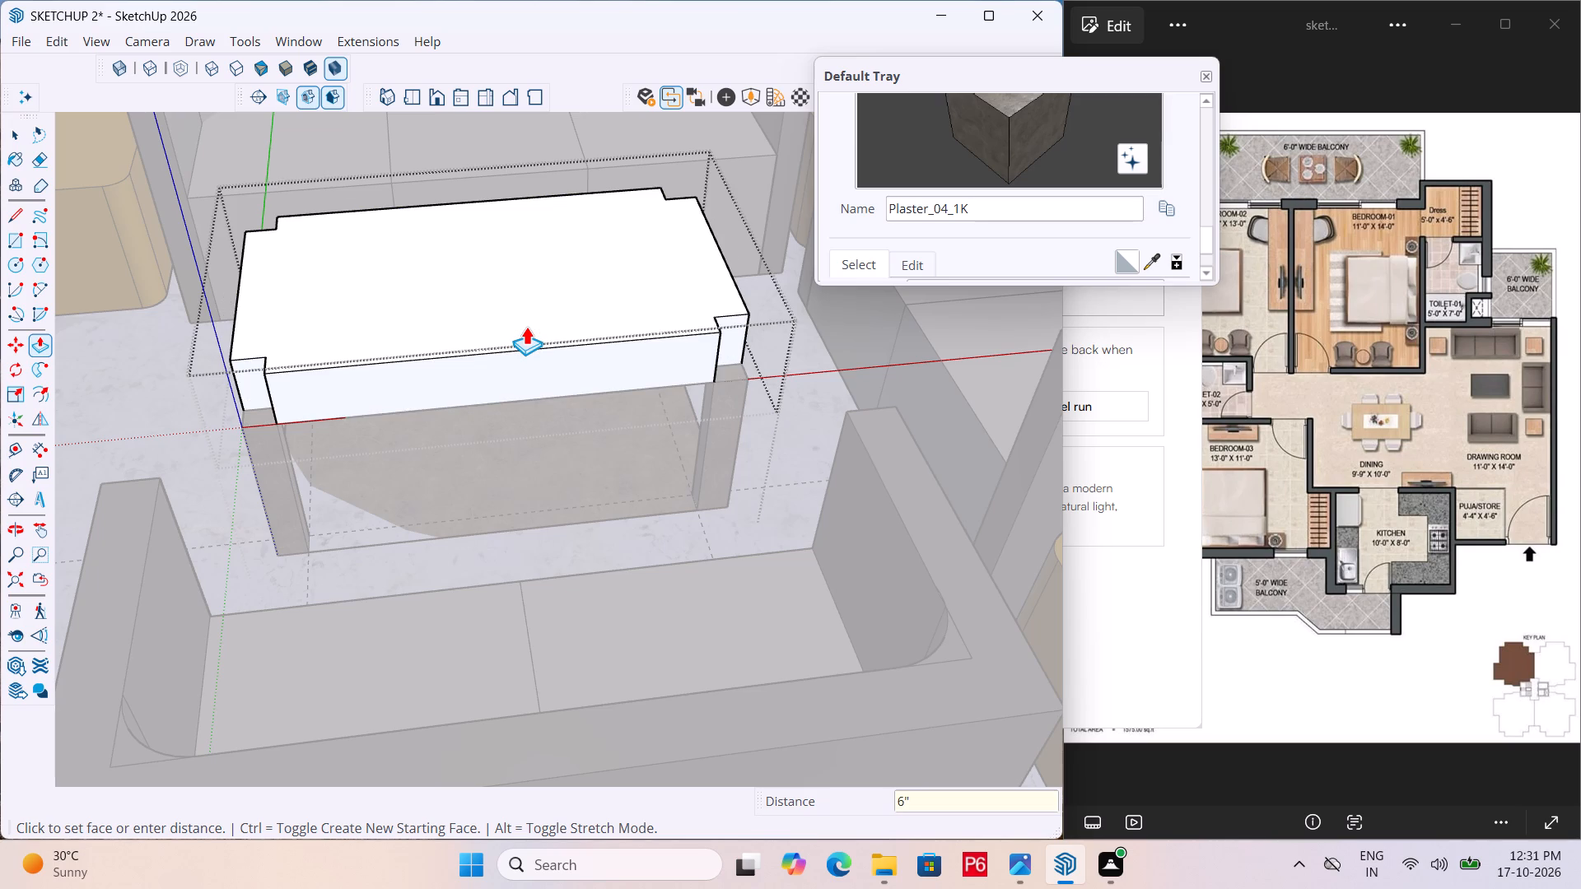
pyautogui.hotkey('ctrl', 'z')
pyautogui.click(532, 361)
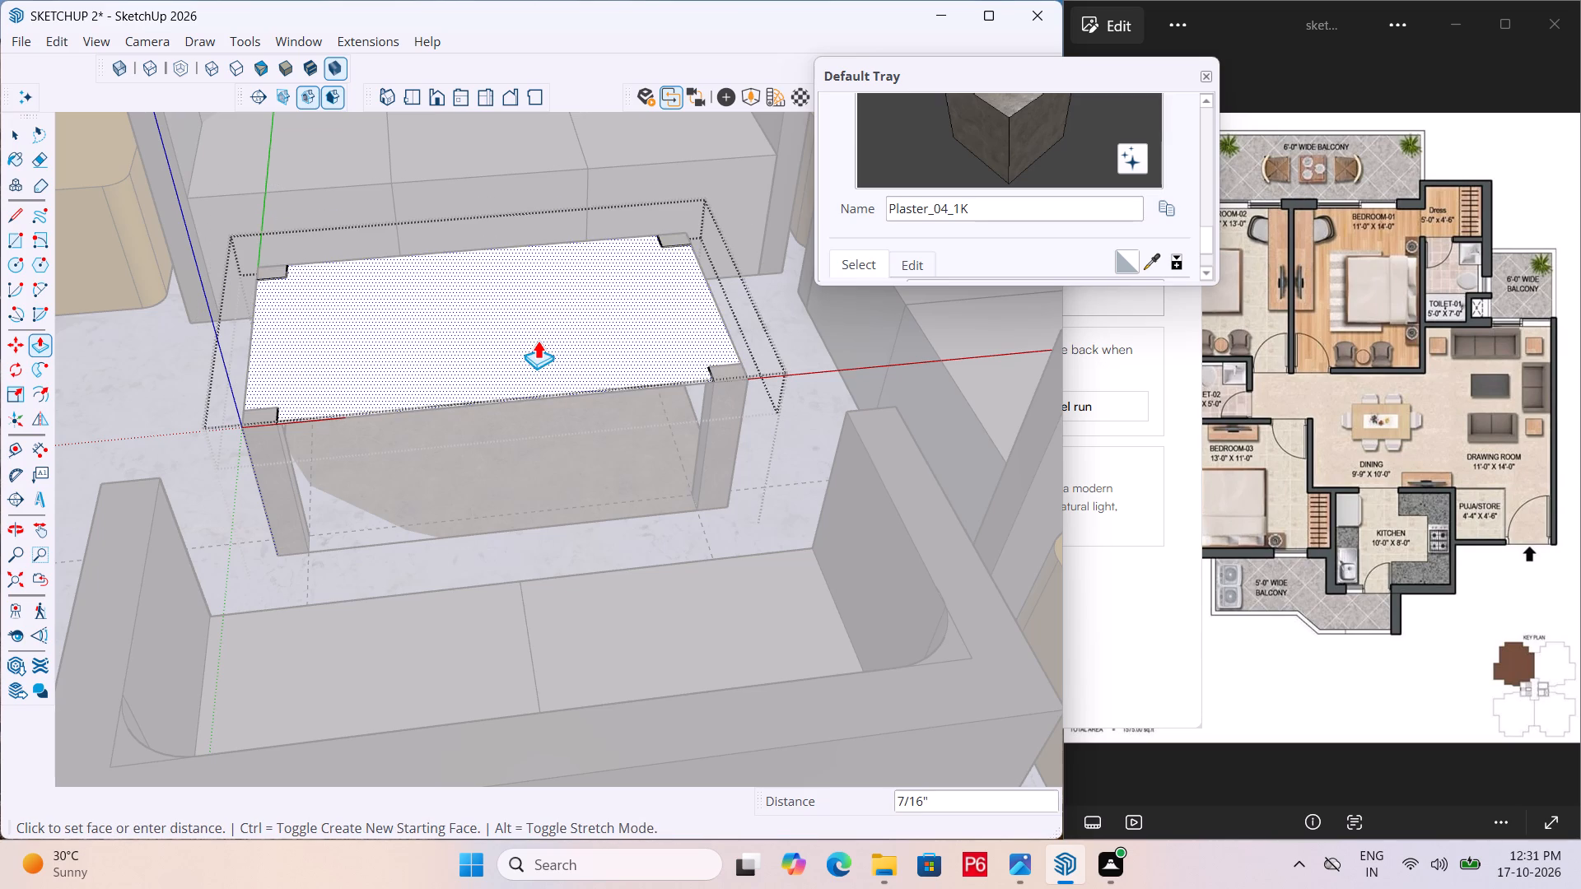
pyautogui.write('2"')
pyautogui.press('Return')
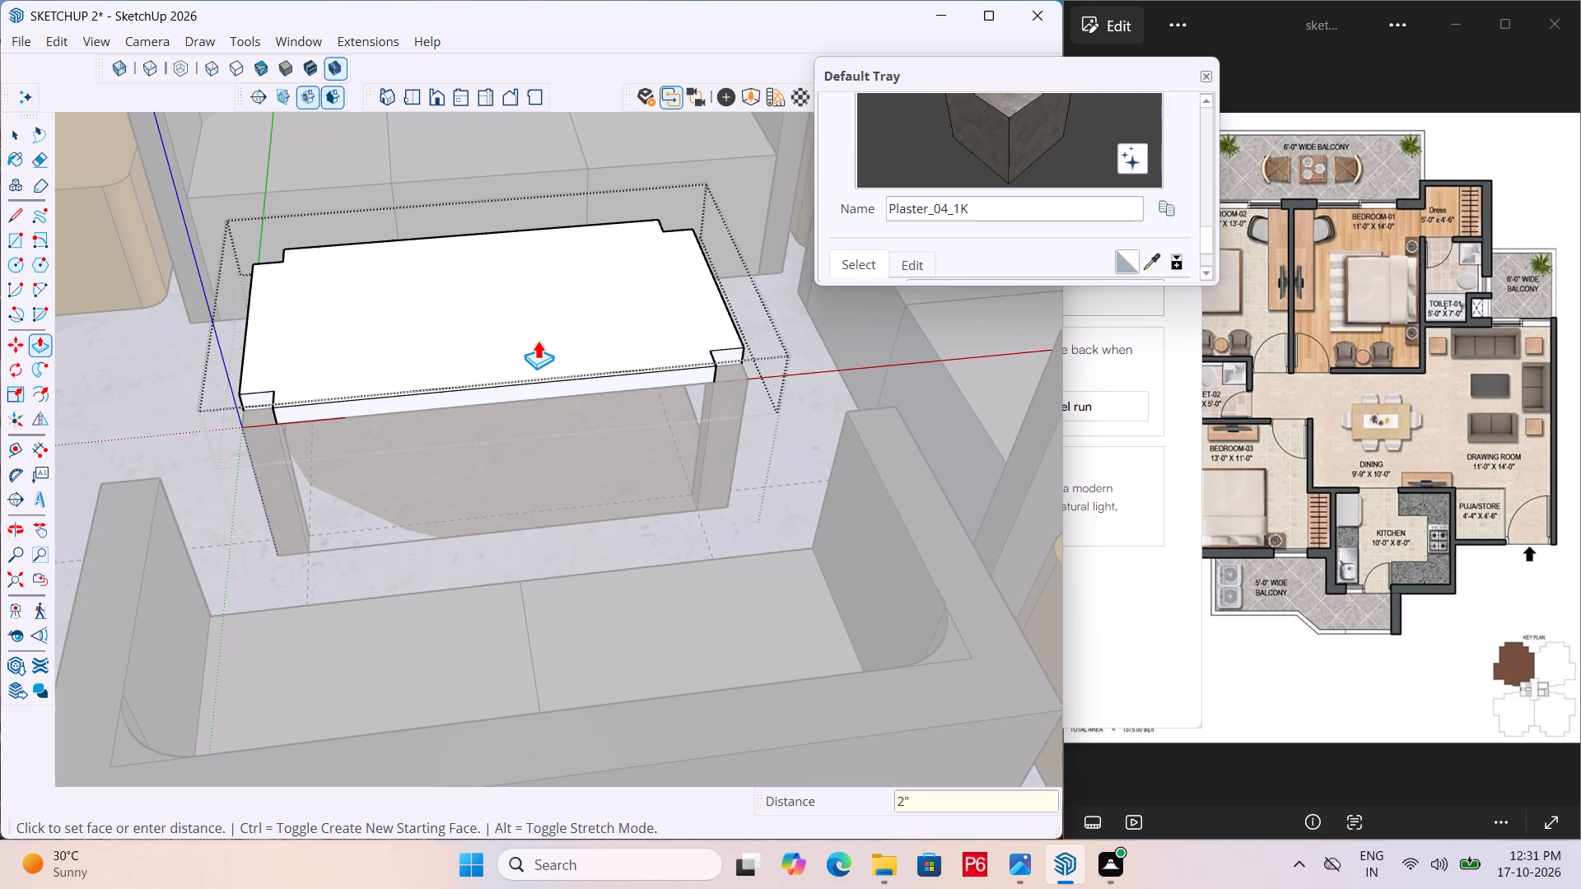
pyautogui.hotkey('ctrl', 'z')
# Push/pull the tabletop face up 1".
pyautogui.click(460, 365)
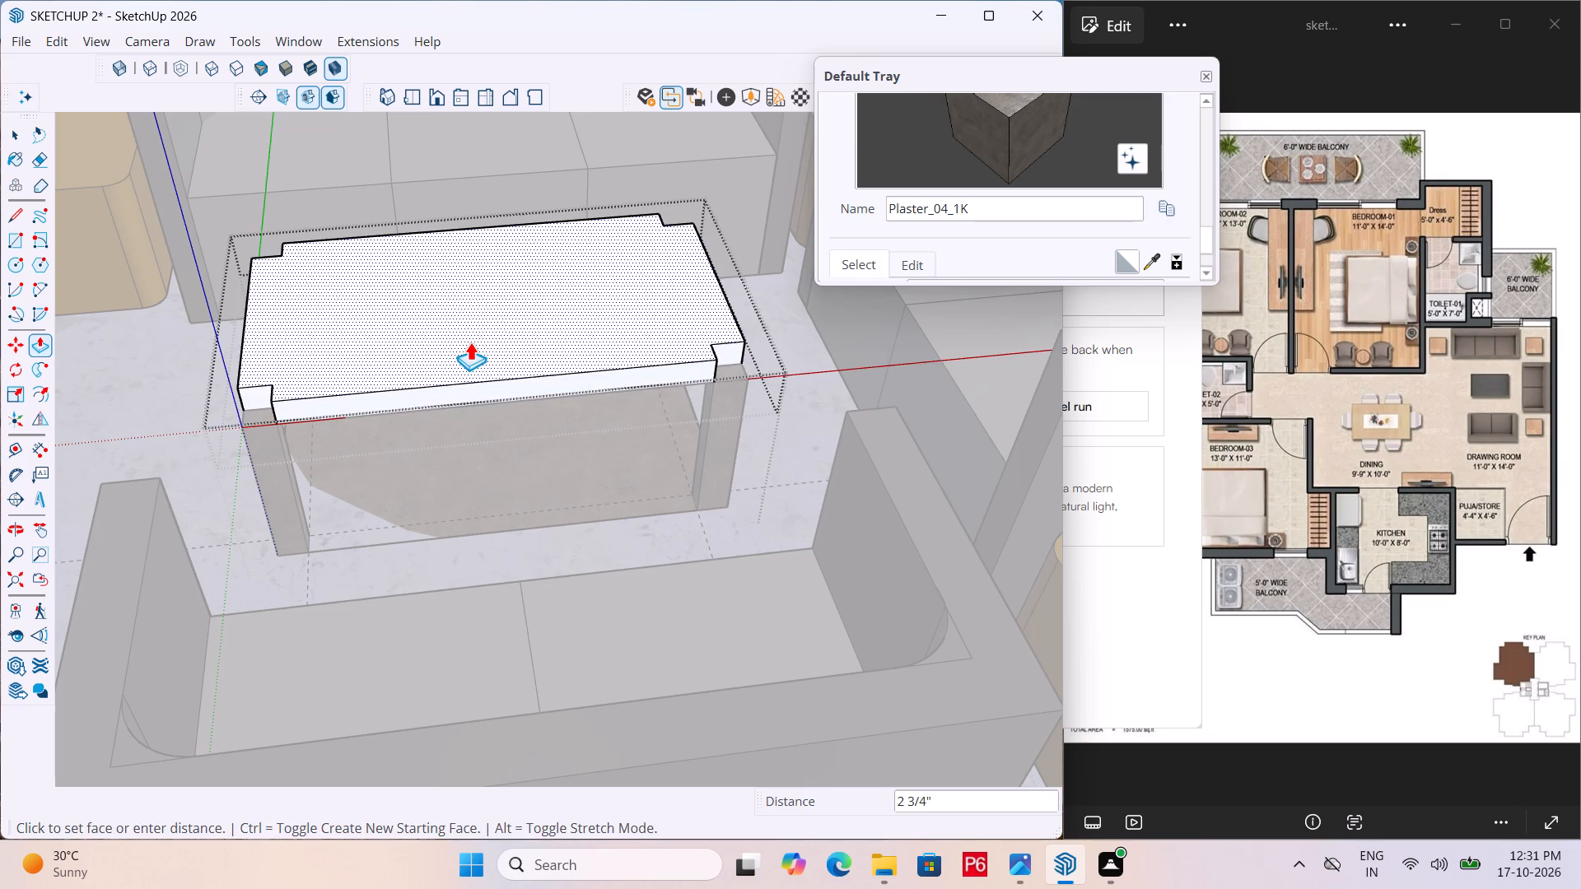
pyautogui.write('1"')
pyautogui.press('Return')
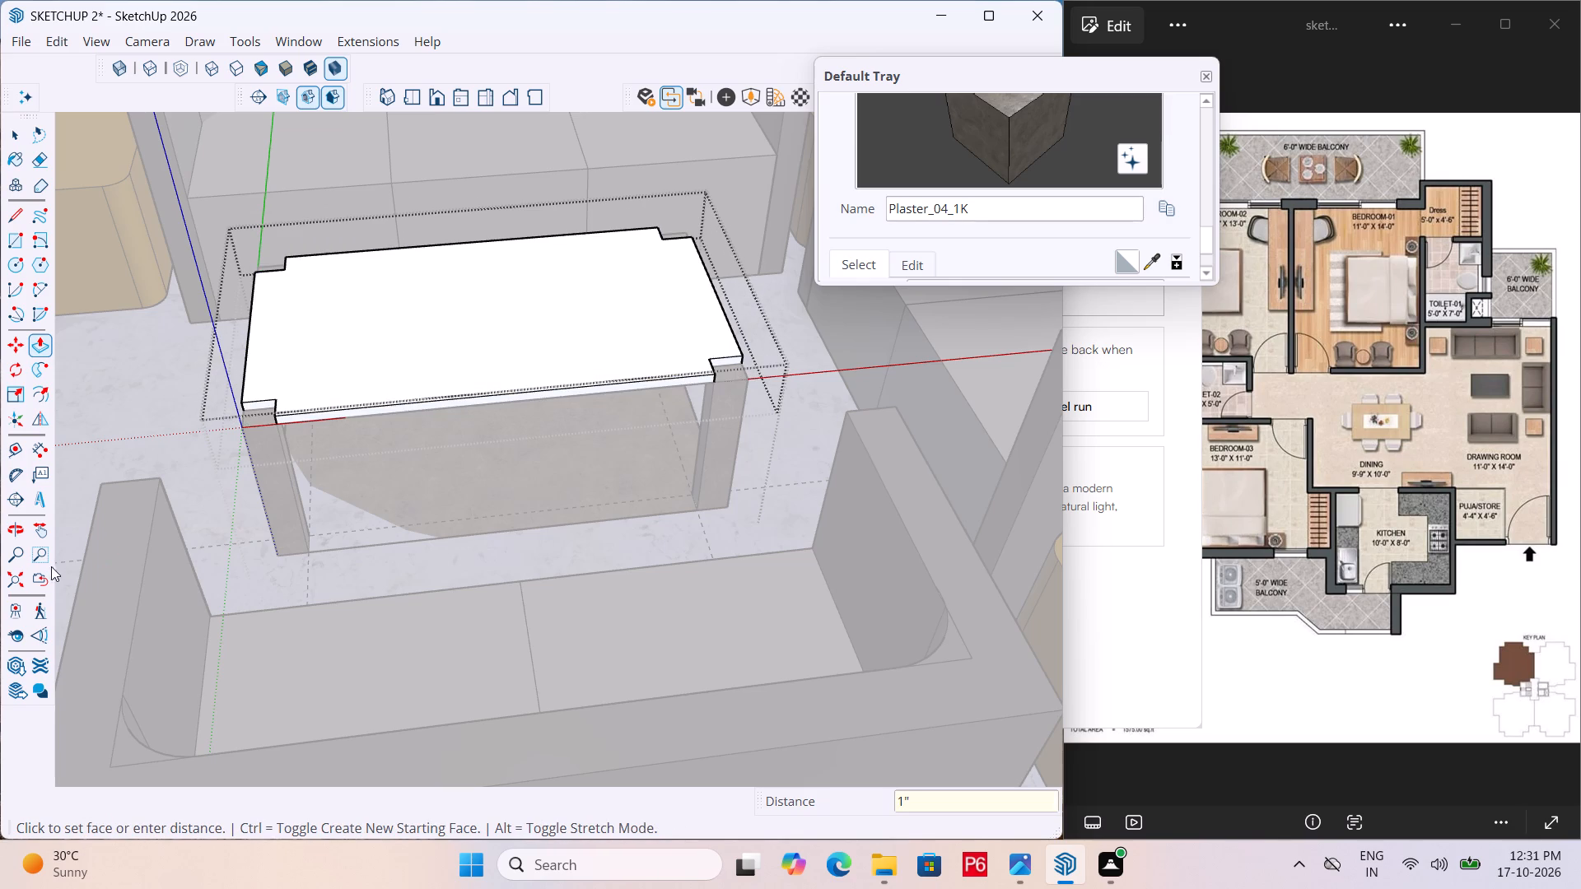
# Push/pull the tabletop's notch face at the axis-origin corner out about 3 1/8" to cover that leg.
pyautogui.scroll(5, 74, 516)
pyautogui.moveTo(309, 437); pyautogui.dragTo(549, 426, button='middle')
pyautogui.scroll(4, 549, 426)
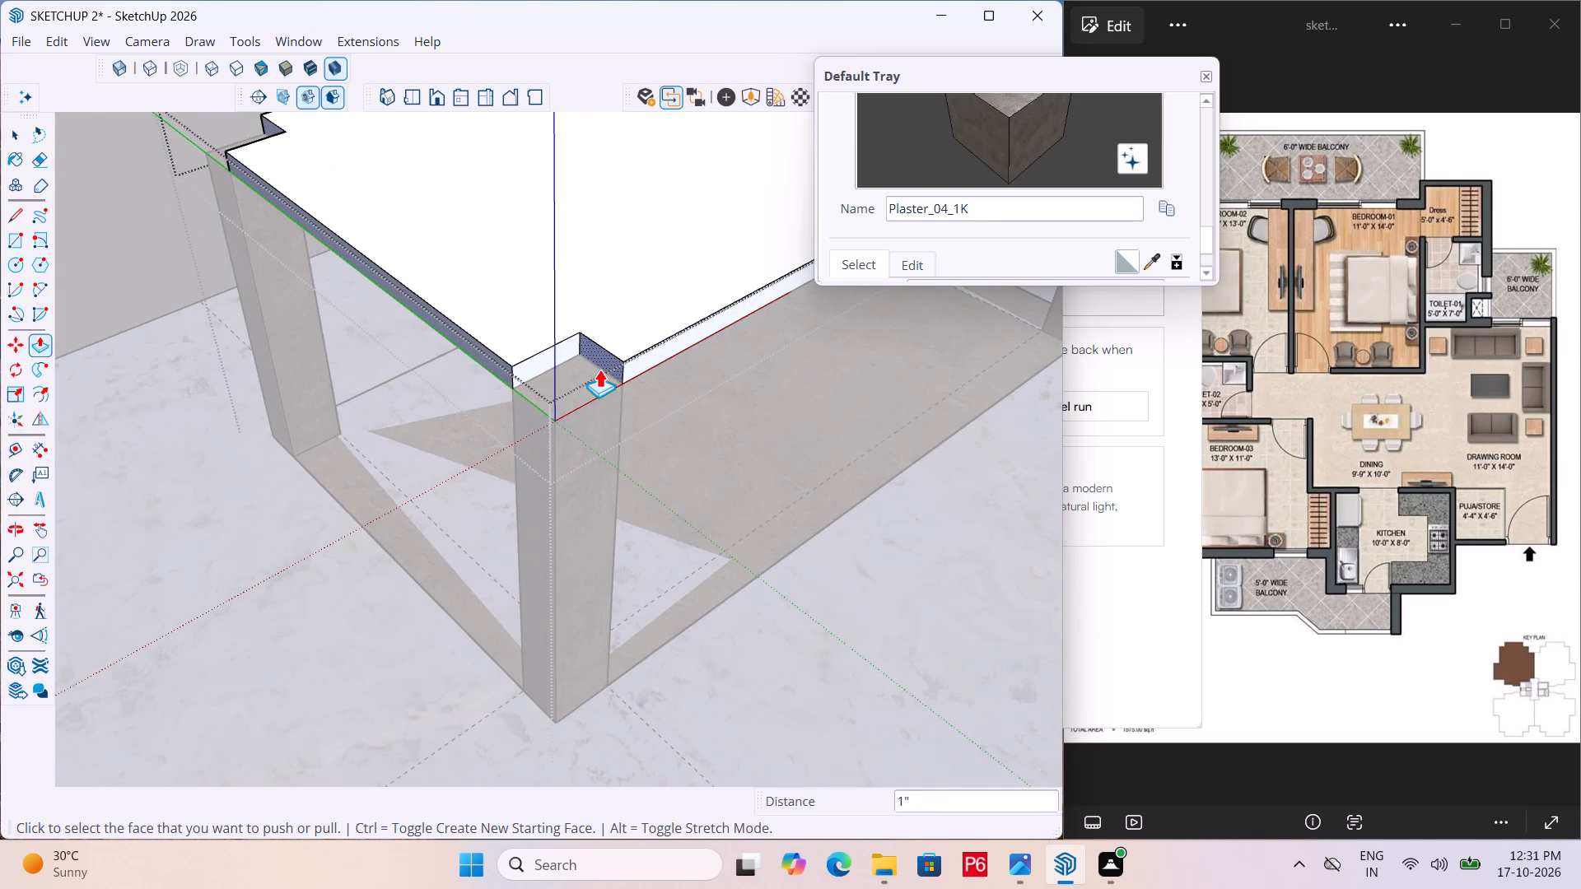
pyautogui.click(603, 361)
pyautogui.moveTo(488, 356); pyautogui.dragTo(497, 352)
# Push/pull the tabletop's notch face at the red-axis corner out about 3 5/16" to cover that leg.
pyautogui.scroll(-6, 534, 373)
pyautogui.moveTo(942, 447); pyautogui.dragTo(87, 503, button='middle')
pyautogui.scroll(4, 501, 647)
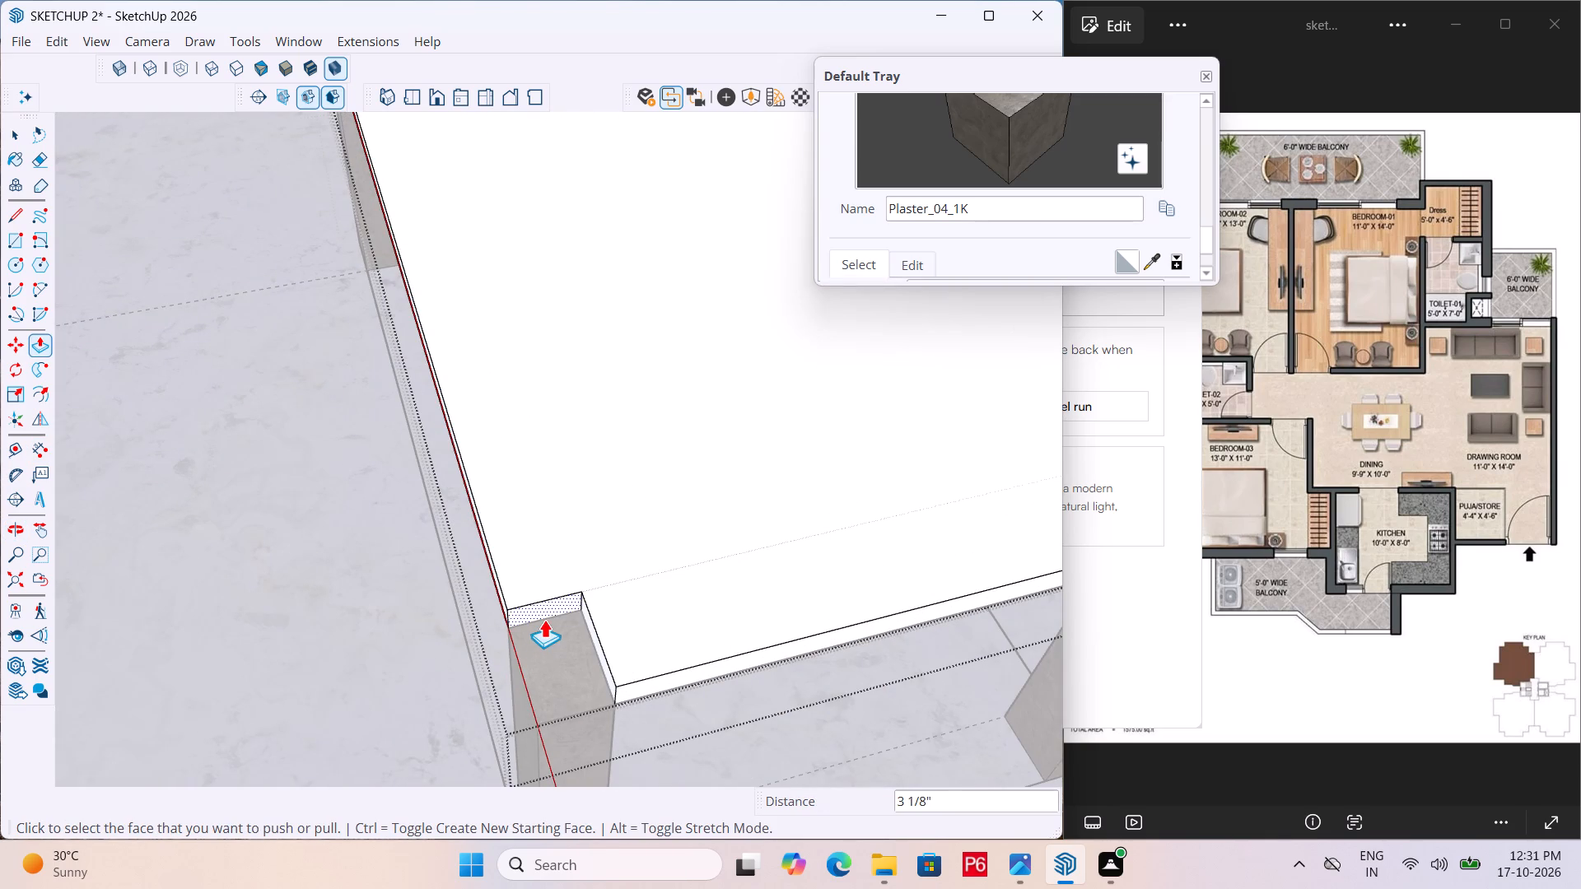
pyautogui.click(548, 616)
pyautogui.moveTo(646, 684); pyautogui.dragTo(643, 676)
# Push/pull the tabletop's notch face at the corner diagonally opposite the axis origin out about 2 7/16" to cover that leg.
pyautogui.scroll(-6, 484, 570)
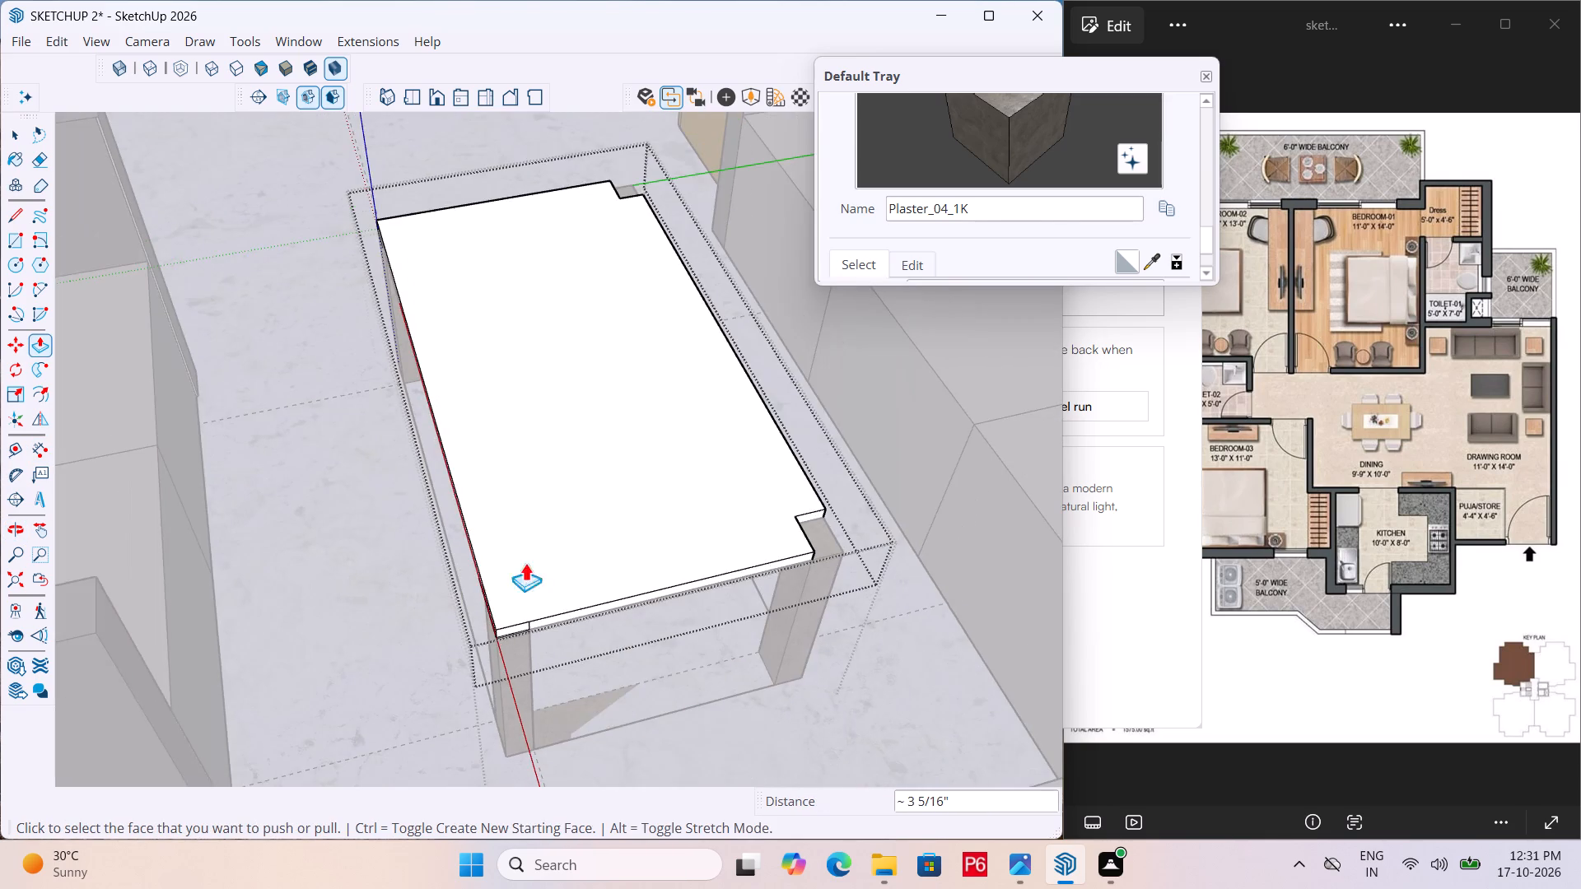
pyautogui.moveTo(782, 553); pyautogui.dragTo(353, 562, button='middle')
pyautogui.scroll(4, 353, 562)
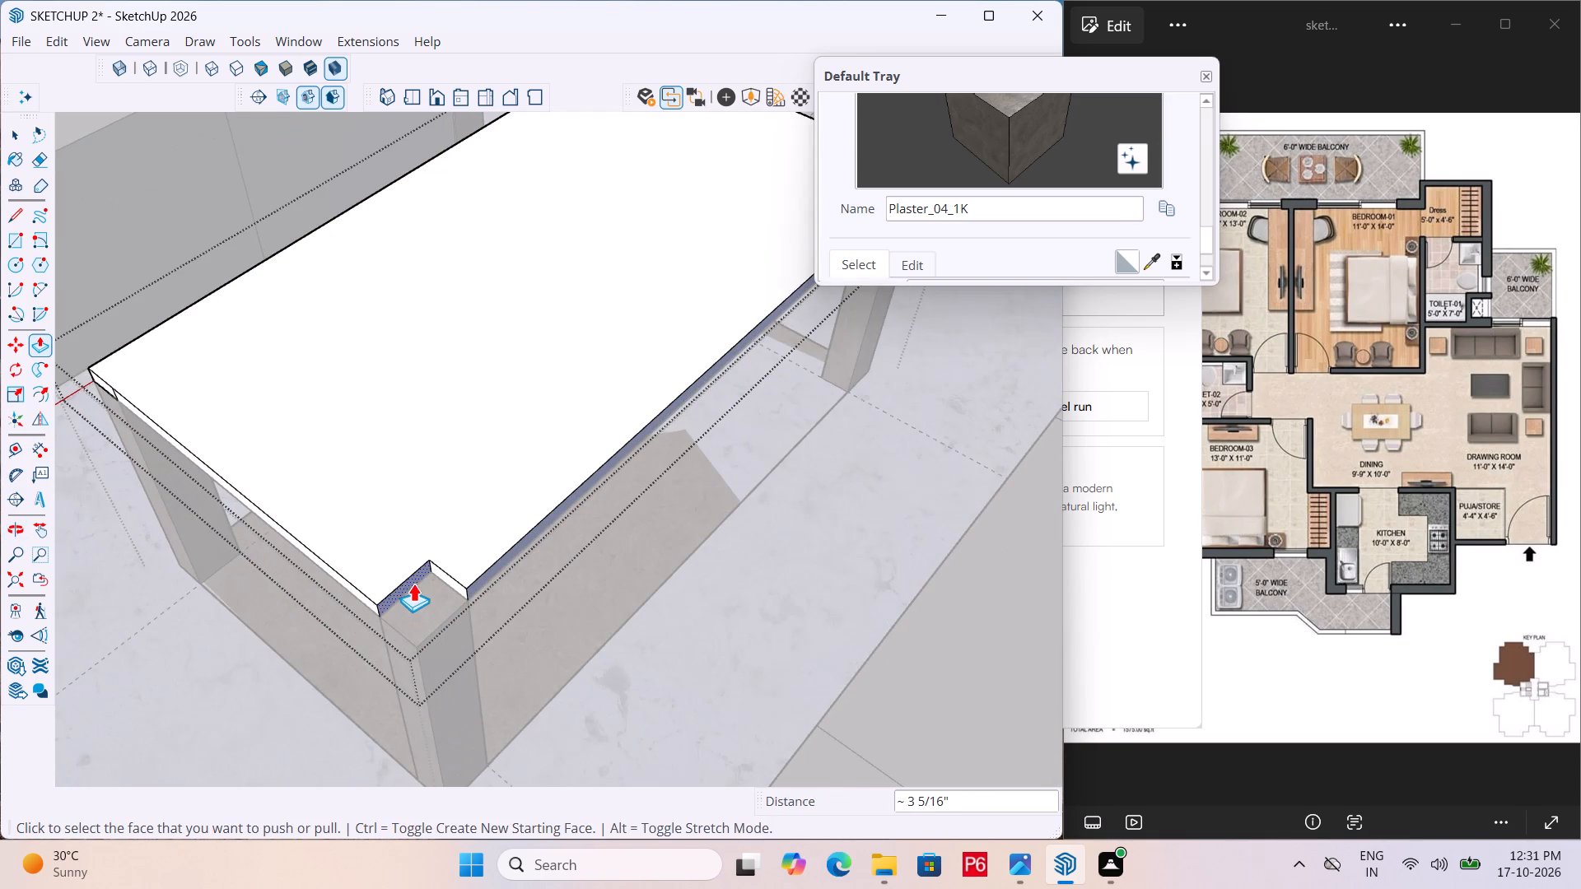
pyautogui.click(413, 583)
pyautogui.click(491, 568)
# Push/pull the tabletop's notch face at the green-axis corner out about 3 1/8" to cover the last leg.
pyautogui.scroll(-6, 587, 510)
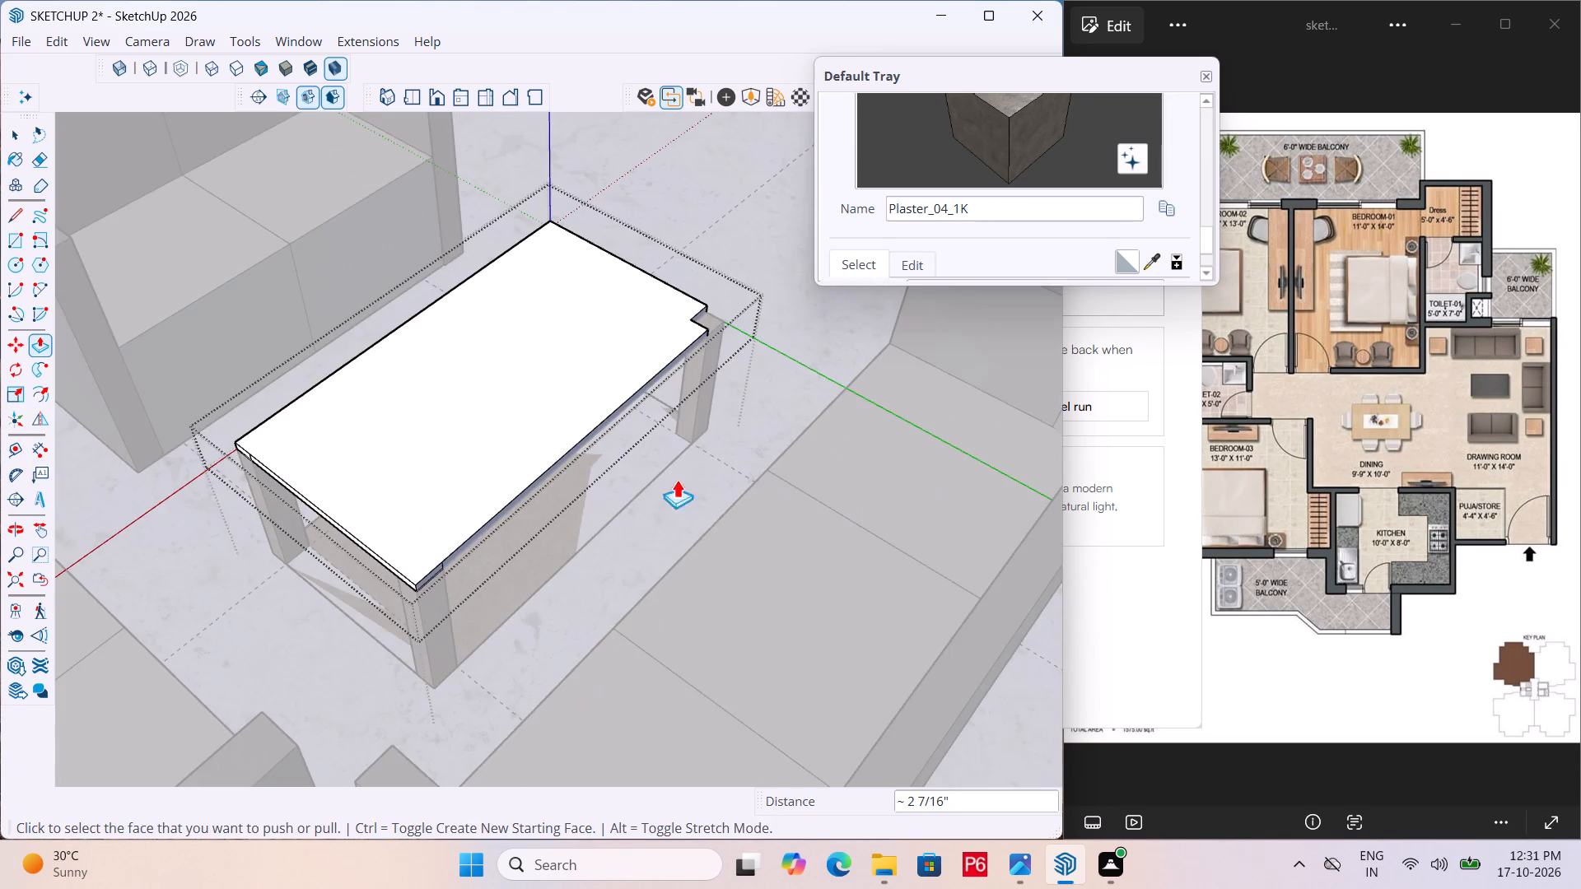
pyautogui.moveTo(724, 476); pyautogui.dragTo(0, 577, button='middle')
pyautogui.scroll(3, 529, 525)
pyautogui.moveTo(602, 556); pyautogui.dragTo(552, 393, button='middle')
pyautogui.scroll(4, 665, 401)
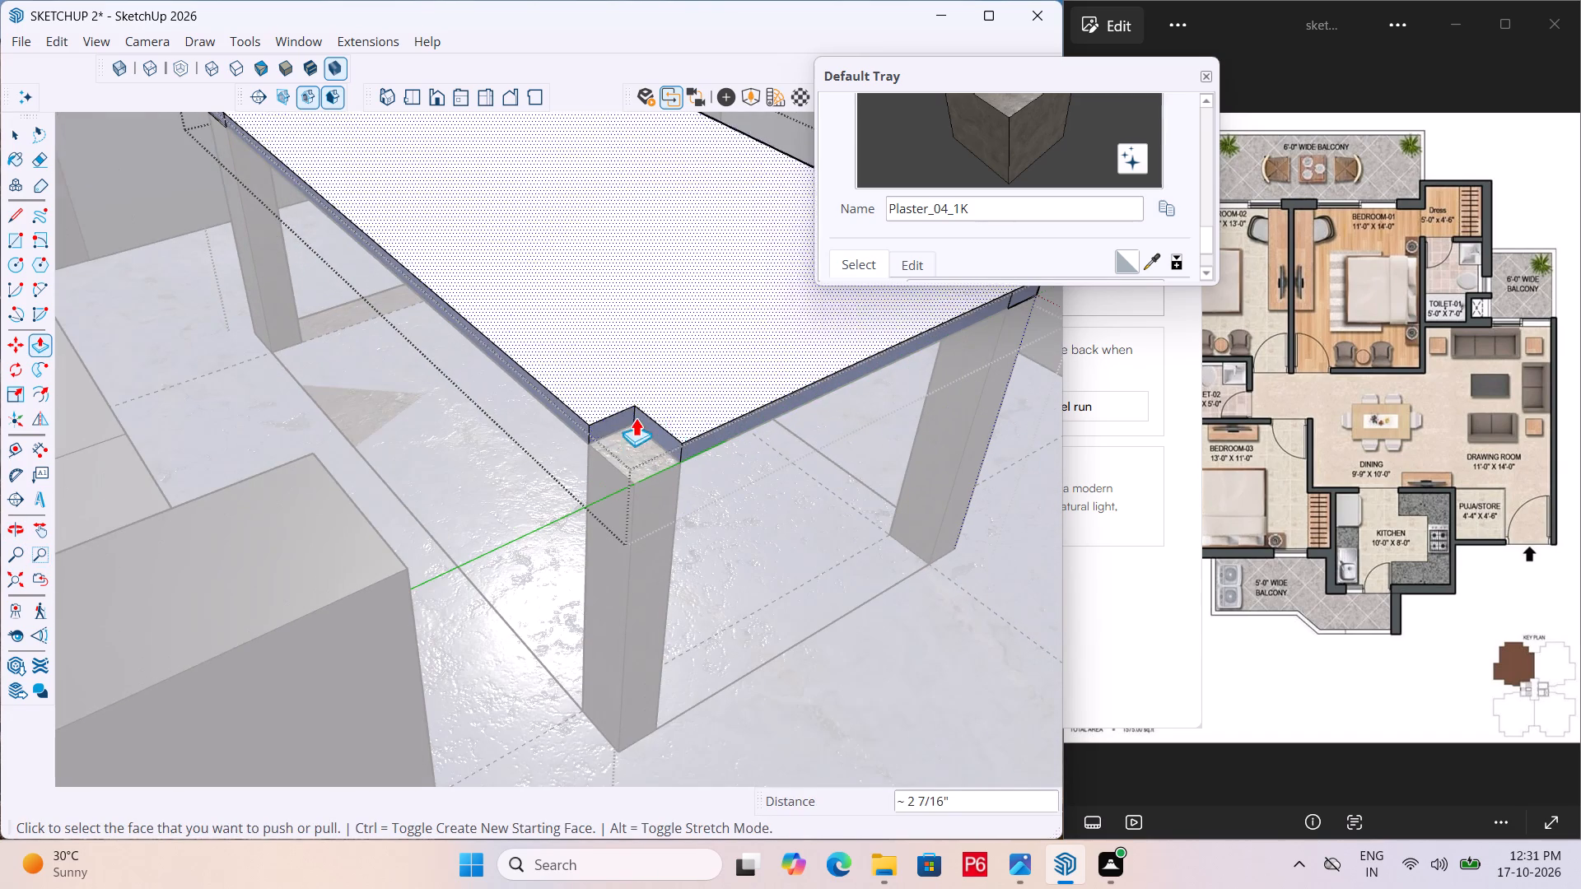
pyautogui.click(599, 430)
pyautogui.click(708, 431)
# Save the model with the completed rectangular tabletop.
pyautogui.scroll(-2, 469, 446)
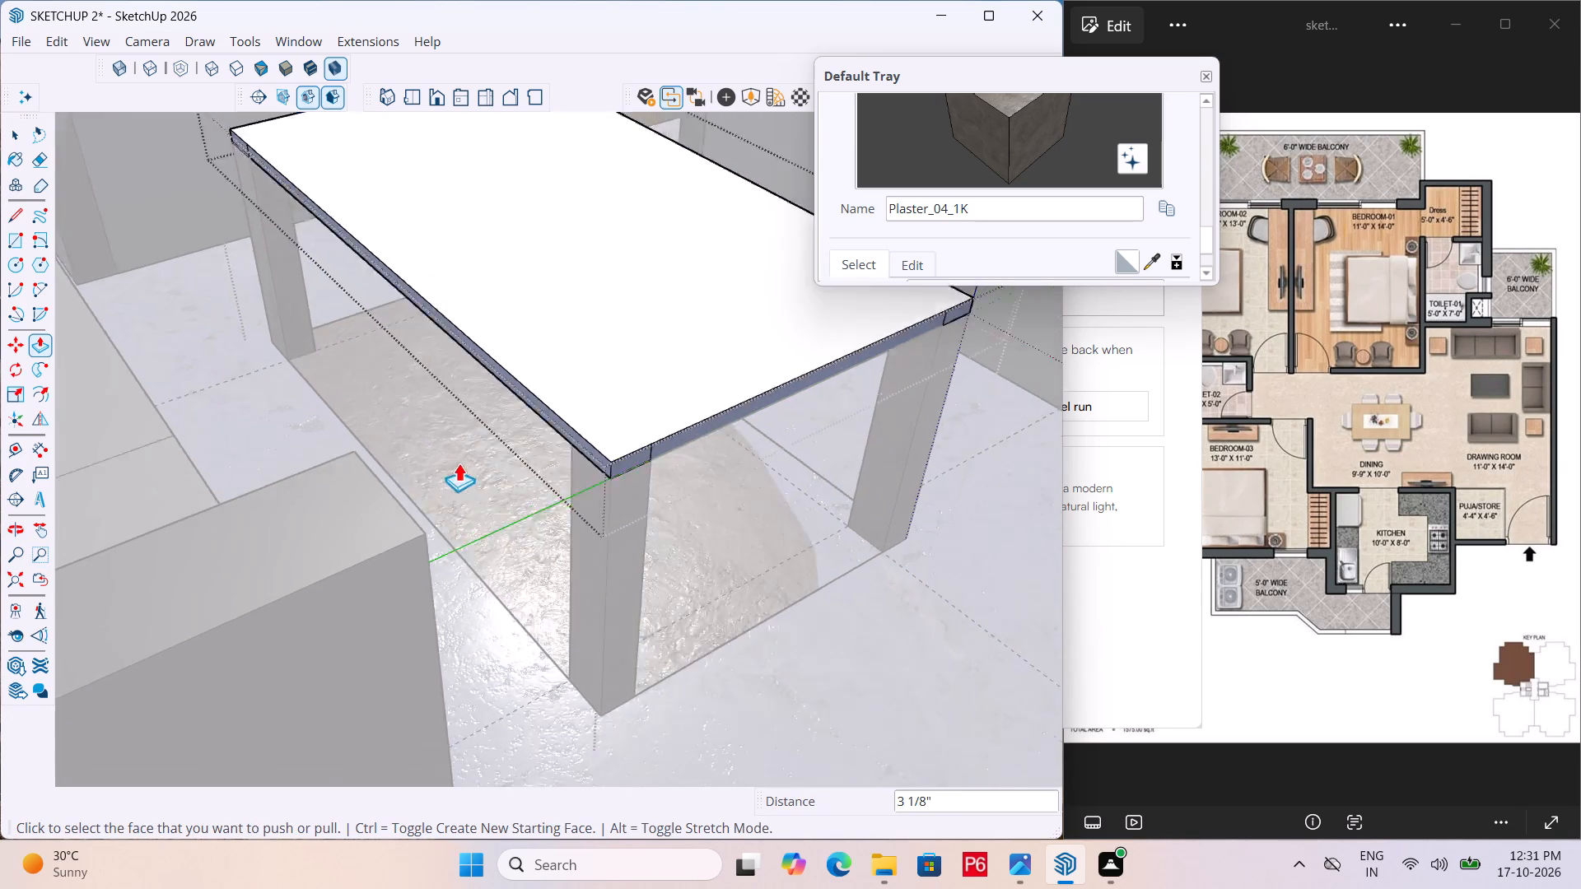
pyautogui.scroll(-3, 459, 463)
pyautogui.scroll(-1, 403, 542)
pyautogui.moveTo(403, 542); pyautogui.dragTo(960, 491, button='middle')
pyautogui.scroll(-1, 380, 496)
pyautogui.moveTo(383, 502); pyautogui.dragTo(730, 517, button='middle')
pyautogui.scroll(-2, 209, 406)
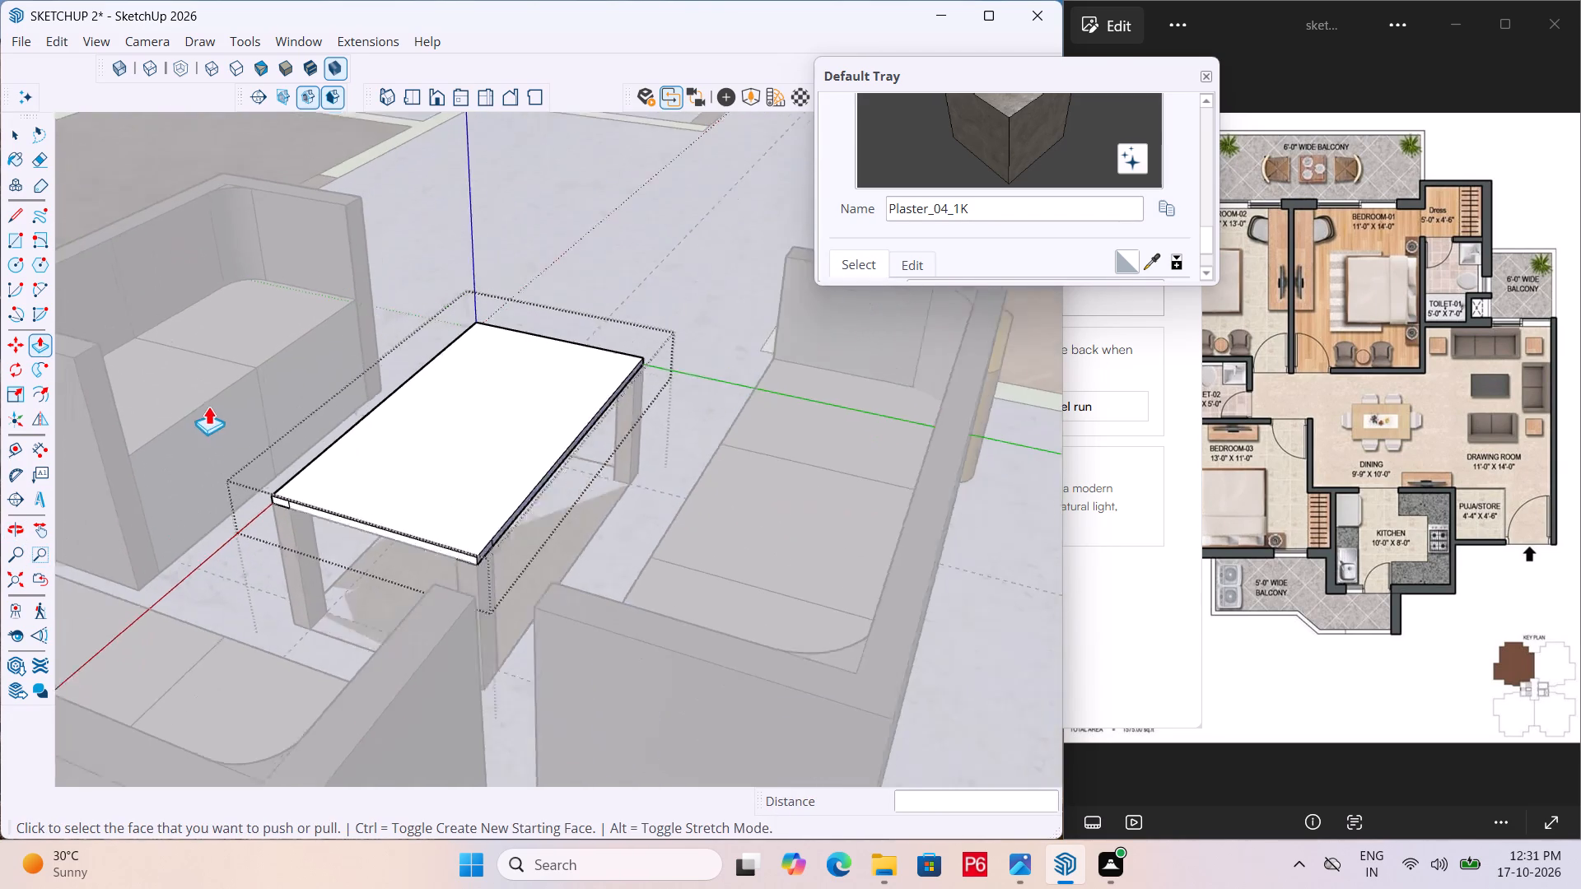
pyautogui.scroll(-2, 208, 406)
pyautogui.hotkey('ctrl', 's')
pyautogui.hotkey('ctrl', 's')
pyautogui.hotkey('ctrl', 's')
pyautogui.hotkey('ctrl', 's')
pyautogui.scroll(-5, 174, 433)
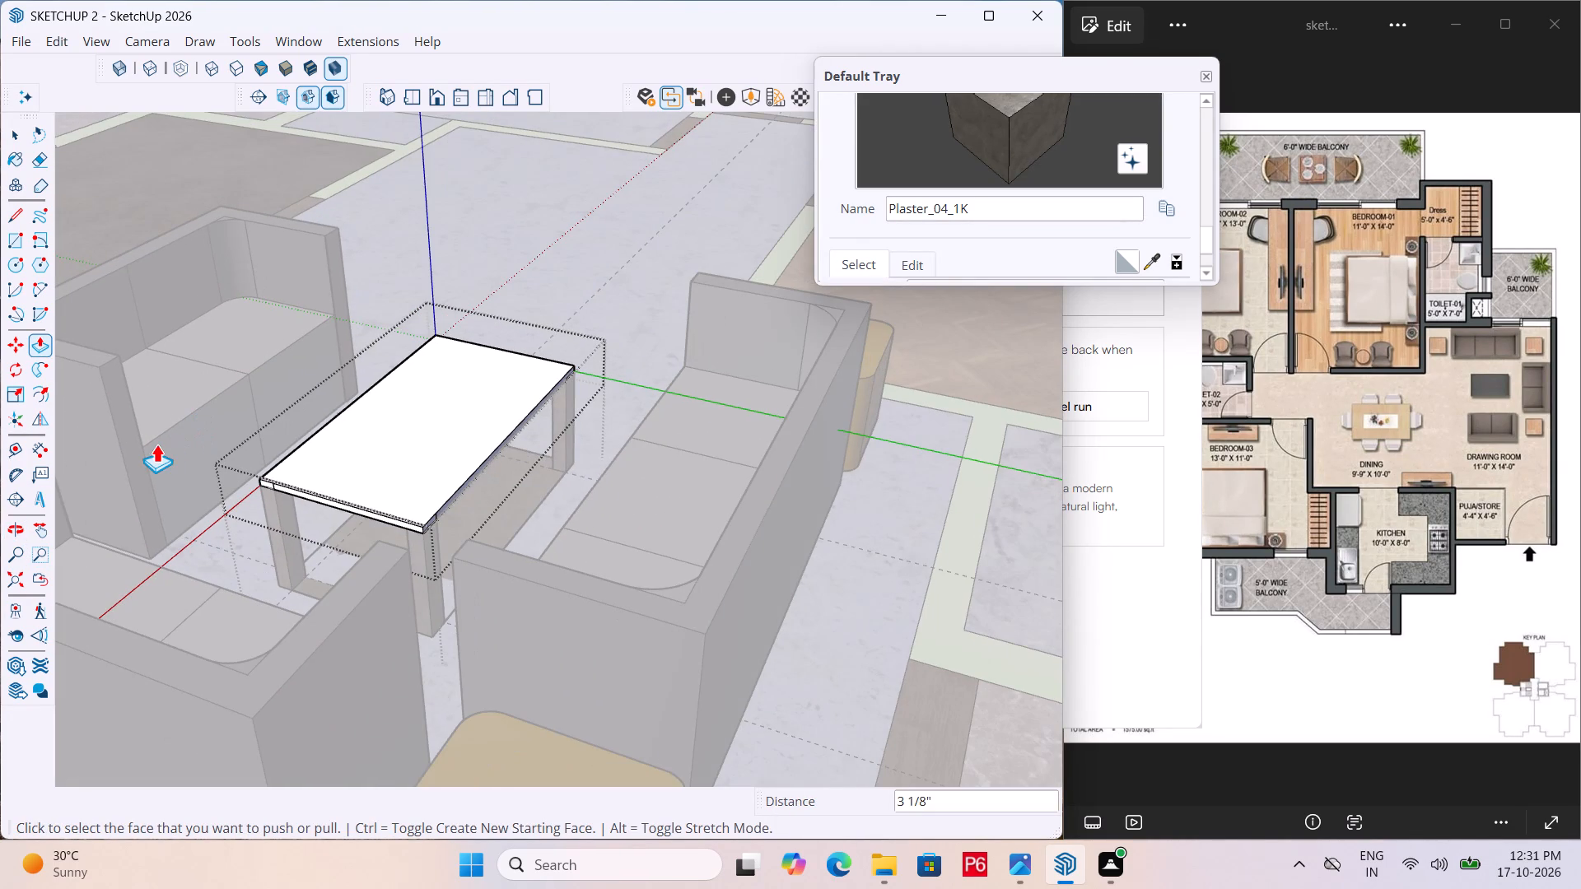
# Close the tabletop group and the centre table group to return to the whole apartment model.
pyautogui.scroll(-7, 231, 438)
pyautogui.scroll(-13, 329, 473)
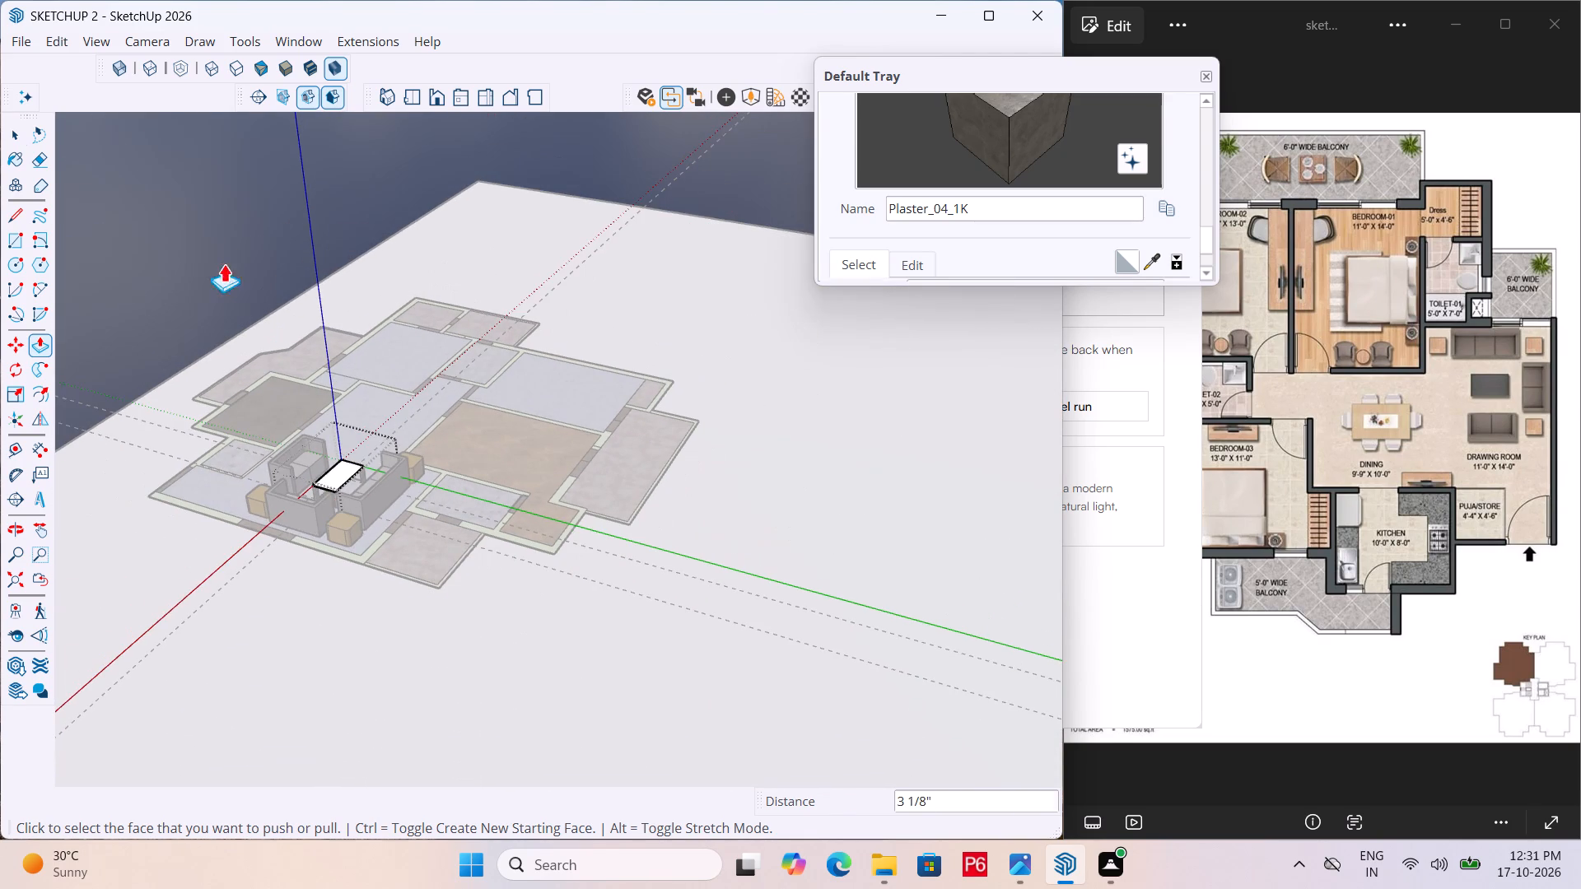
pyautogui.press('space')
pyautogui.click(222, 260)
pyautogui.moveTo(232, 477); pyautogui.dragTo(1023, 489, button='middle')
pyautogui.scroll(-1, 232, 477)
pyautogui.moveTo(359, 514); pyautogui.dragTo(527, 547, button='middle')
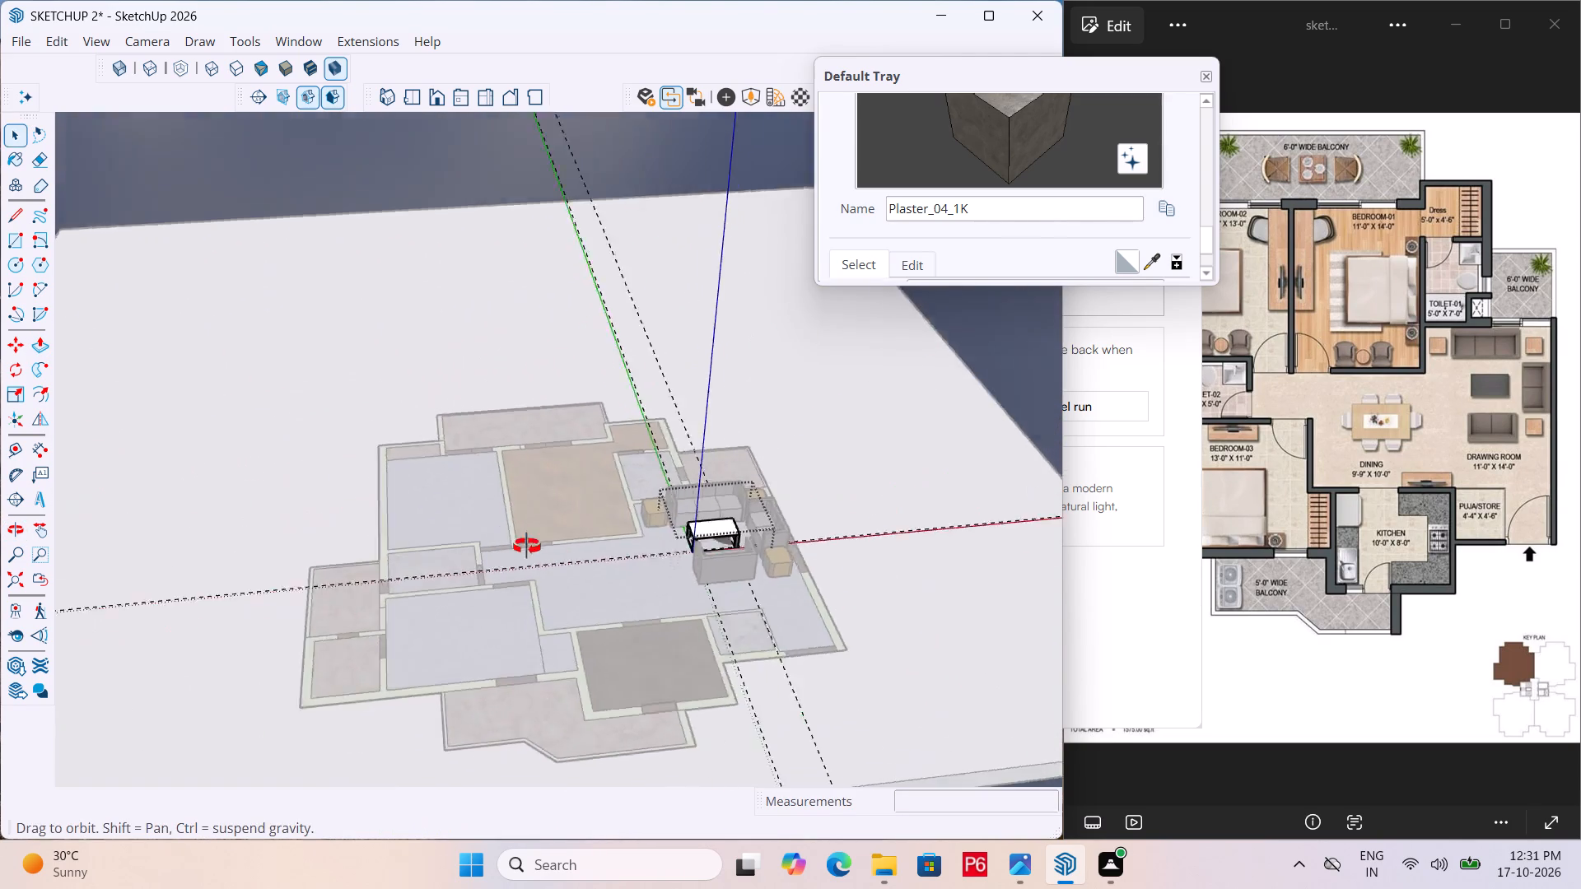
pyautogui.moveTo(527, 547); pyautogui.dragTo(667, 547, button='middle')
pyautogui.scroll(-5, 381, 390)
pyautogui.scroll(1, 515, 498)
pyautogui.moveTo(515, 500); pyautogui.dragTo(422, 523, button='middle')
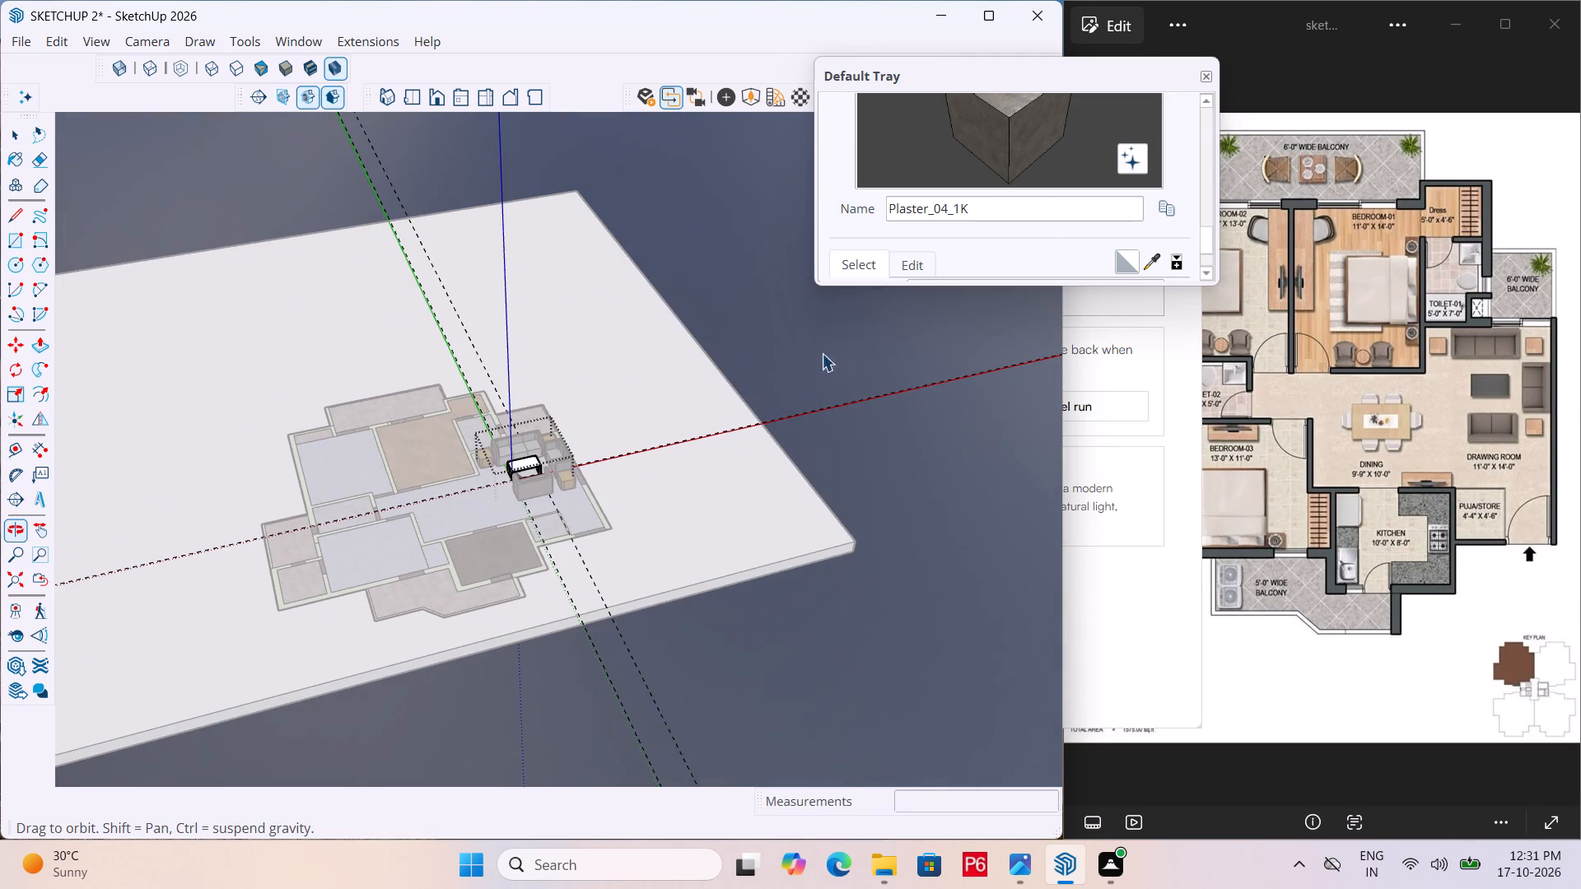
pyautogui.click(865, 325)
# Open the centre table group and erase the dashed construction guides running through the table and across the floor.
pyautogui.scroll(12, 476, 403)
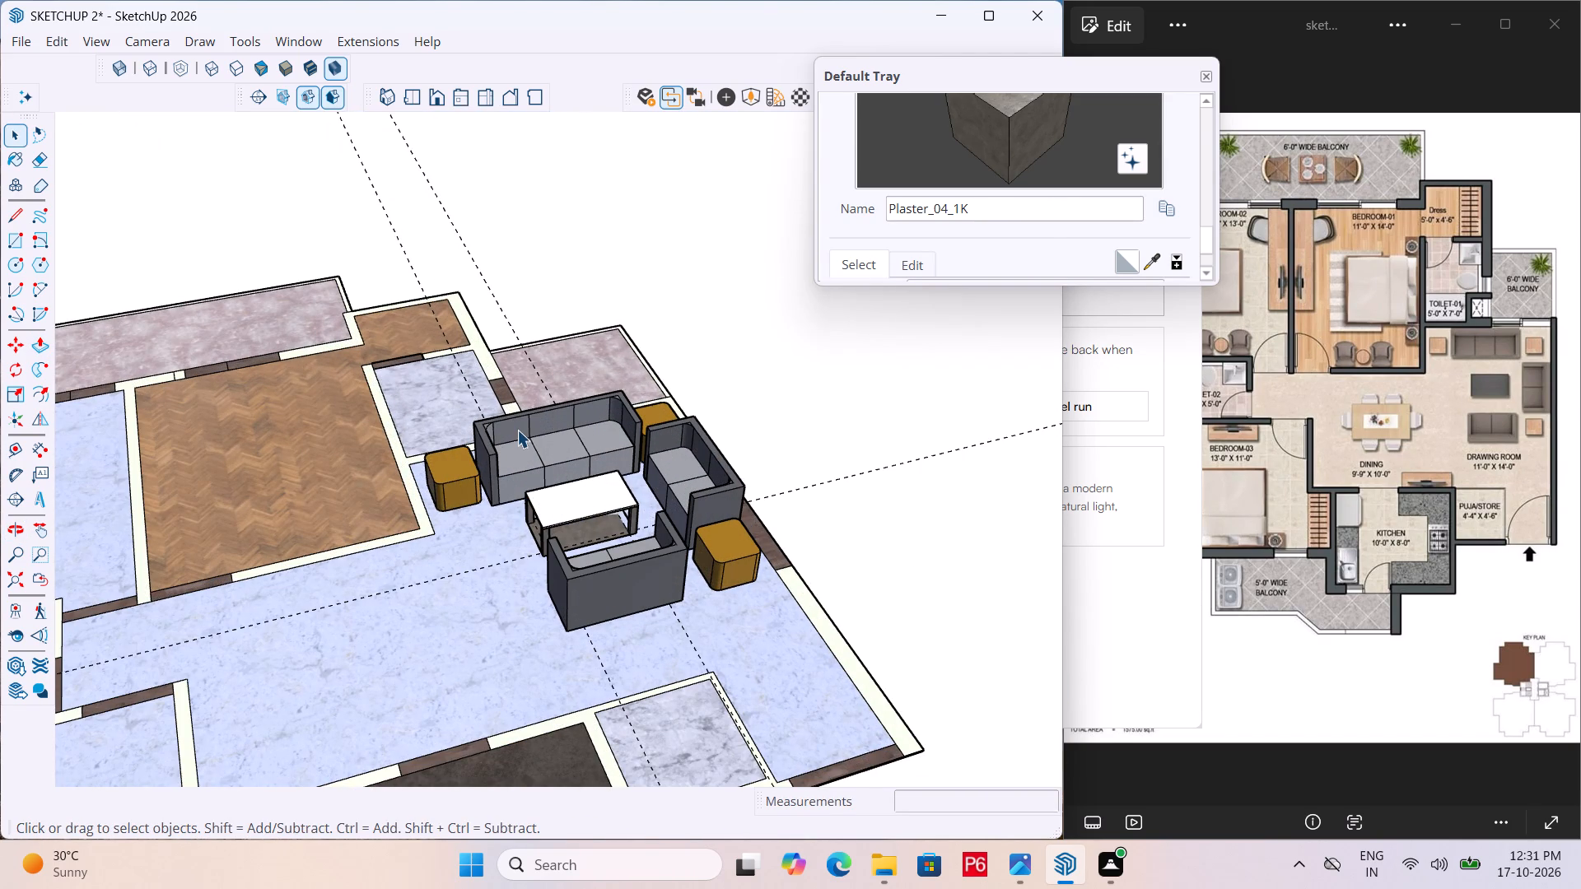
pyautogui.doubleClick(590, 503)
pyautogui.click(580, 500)
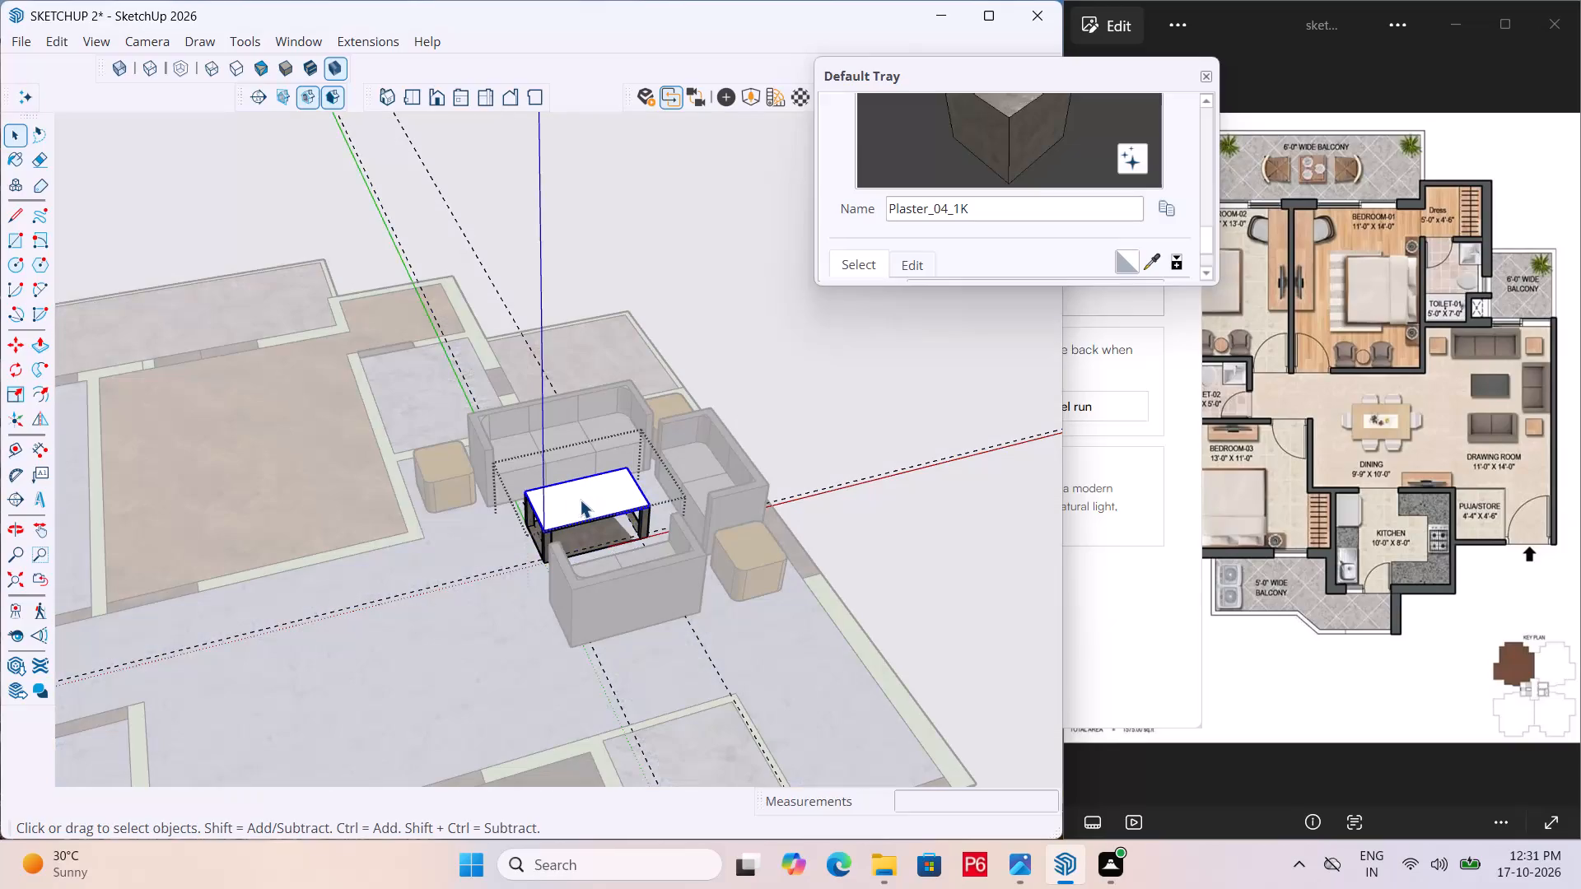
pyautogui.press('e')
pyautogui.moveTo(380, 231); pyautogui.dragTo(410, 215)
pyautogui.moveTo(417, 212); pyautogui.dragTo(457, 199)
pyautogui.click(459, 198)
pyautogui.moveTo(865, 437); pyautogui.dragTo(894, 484)
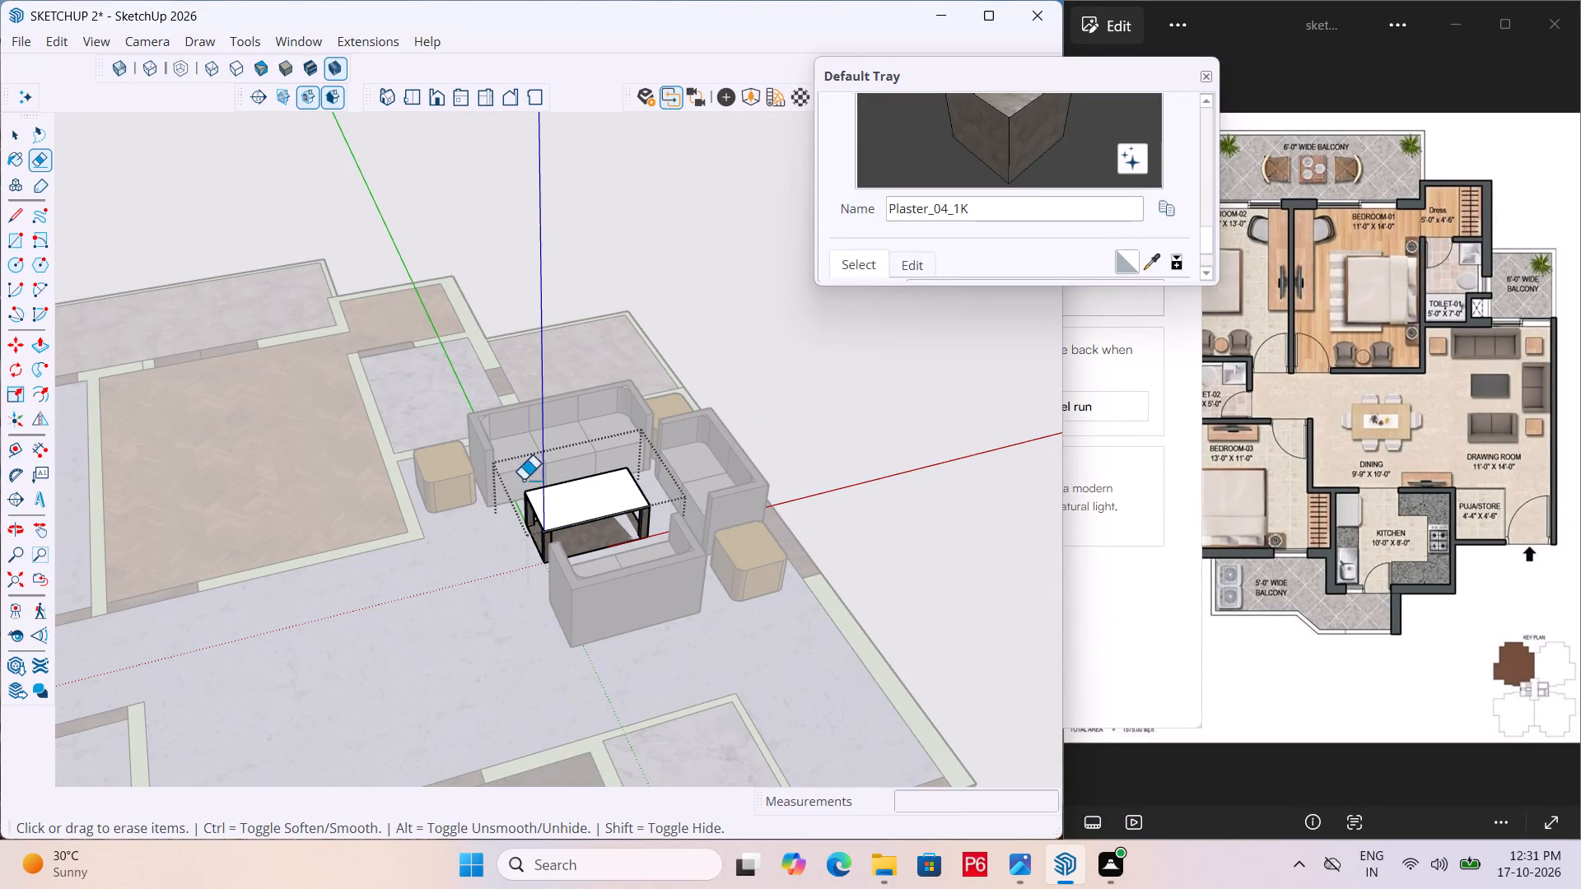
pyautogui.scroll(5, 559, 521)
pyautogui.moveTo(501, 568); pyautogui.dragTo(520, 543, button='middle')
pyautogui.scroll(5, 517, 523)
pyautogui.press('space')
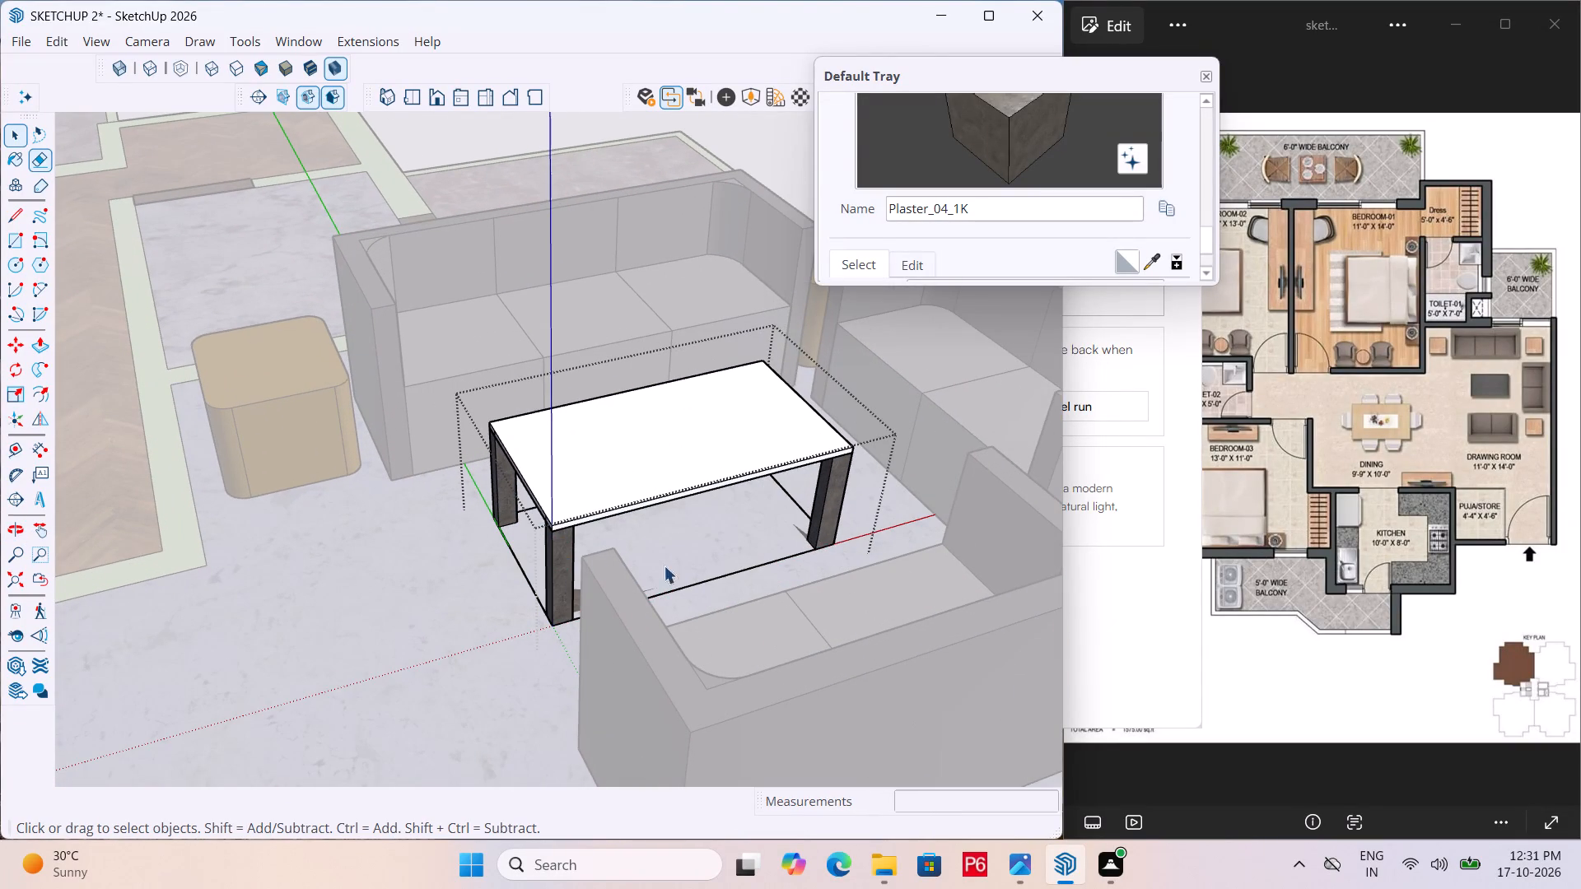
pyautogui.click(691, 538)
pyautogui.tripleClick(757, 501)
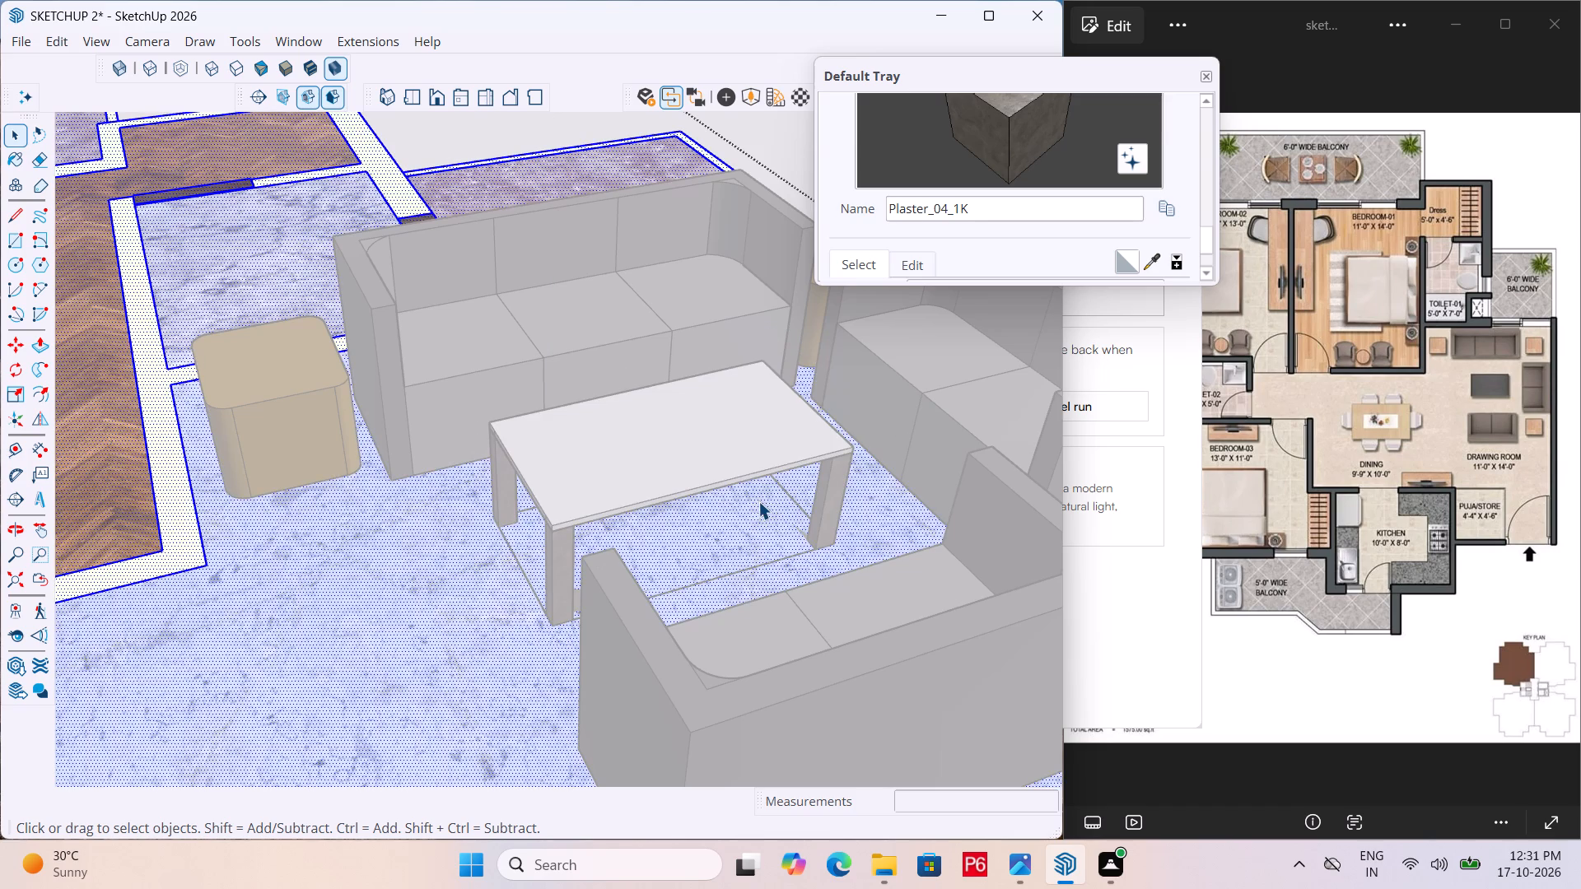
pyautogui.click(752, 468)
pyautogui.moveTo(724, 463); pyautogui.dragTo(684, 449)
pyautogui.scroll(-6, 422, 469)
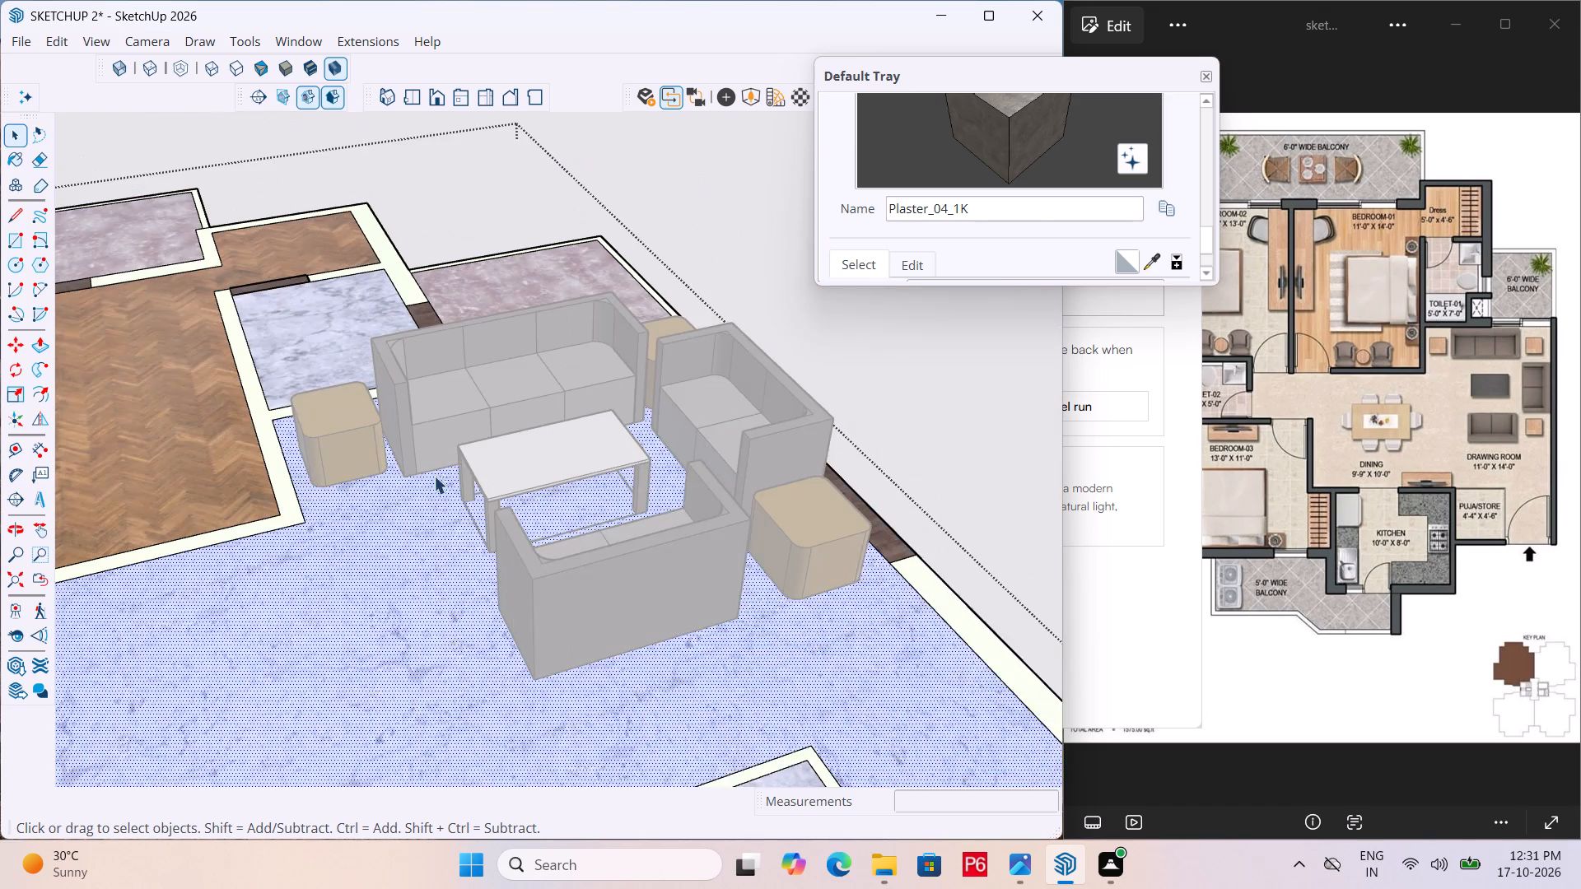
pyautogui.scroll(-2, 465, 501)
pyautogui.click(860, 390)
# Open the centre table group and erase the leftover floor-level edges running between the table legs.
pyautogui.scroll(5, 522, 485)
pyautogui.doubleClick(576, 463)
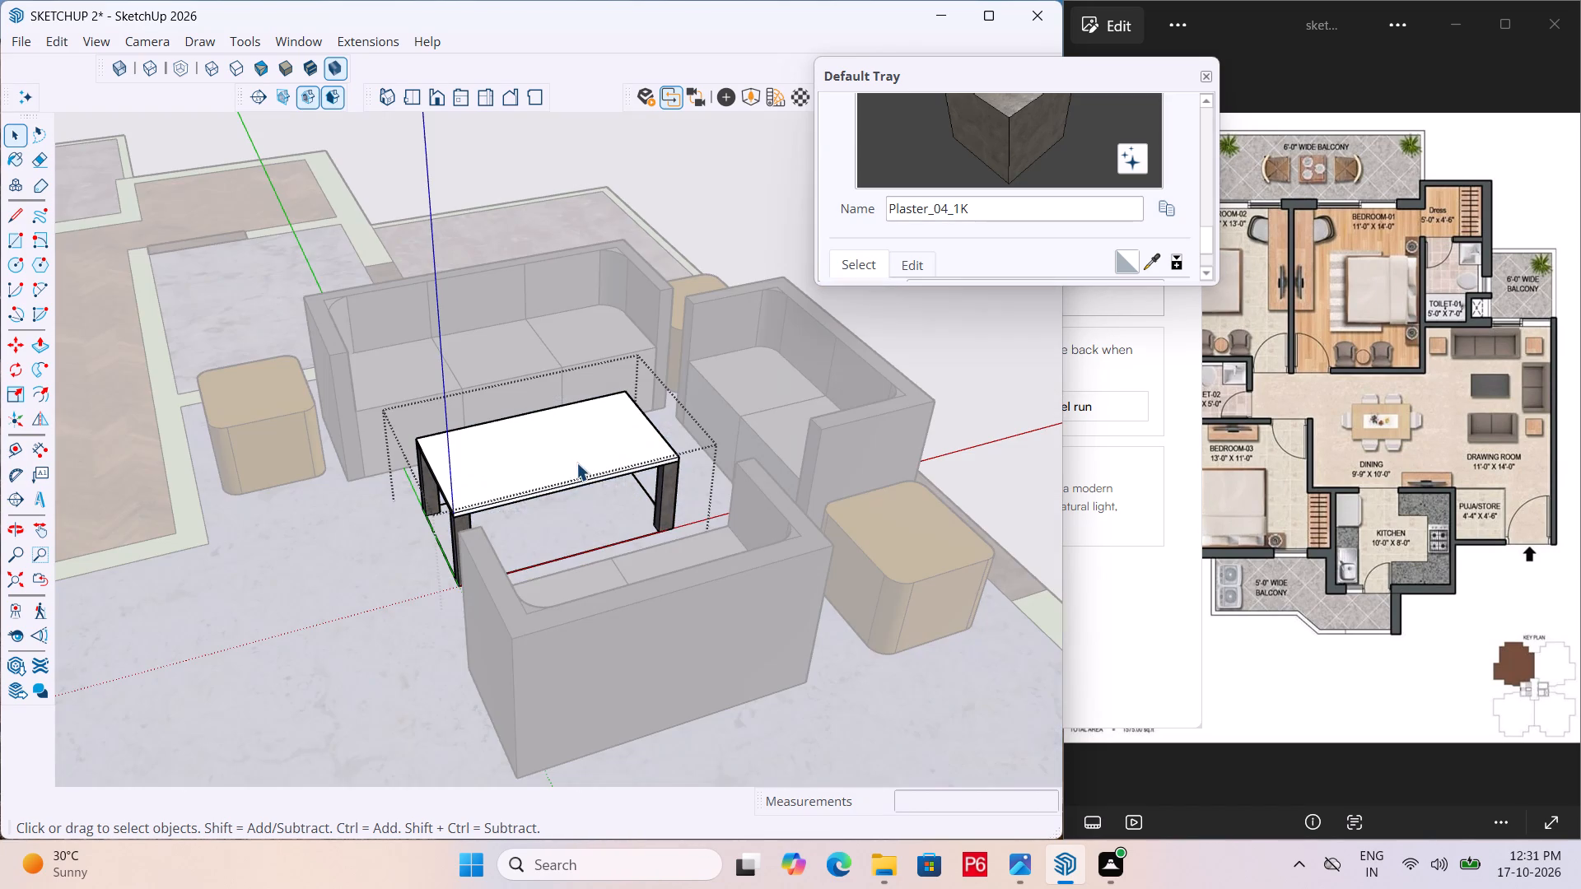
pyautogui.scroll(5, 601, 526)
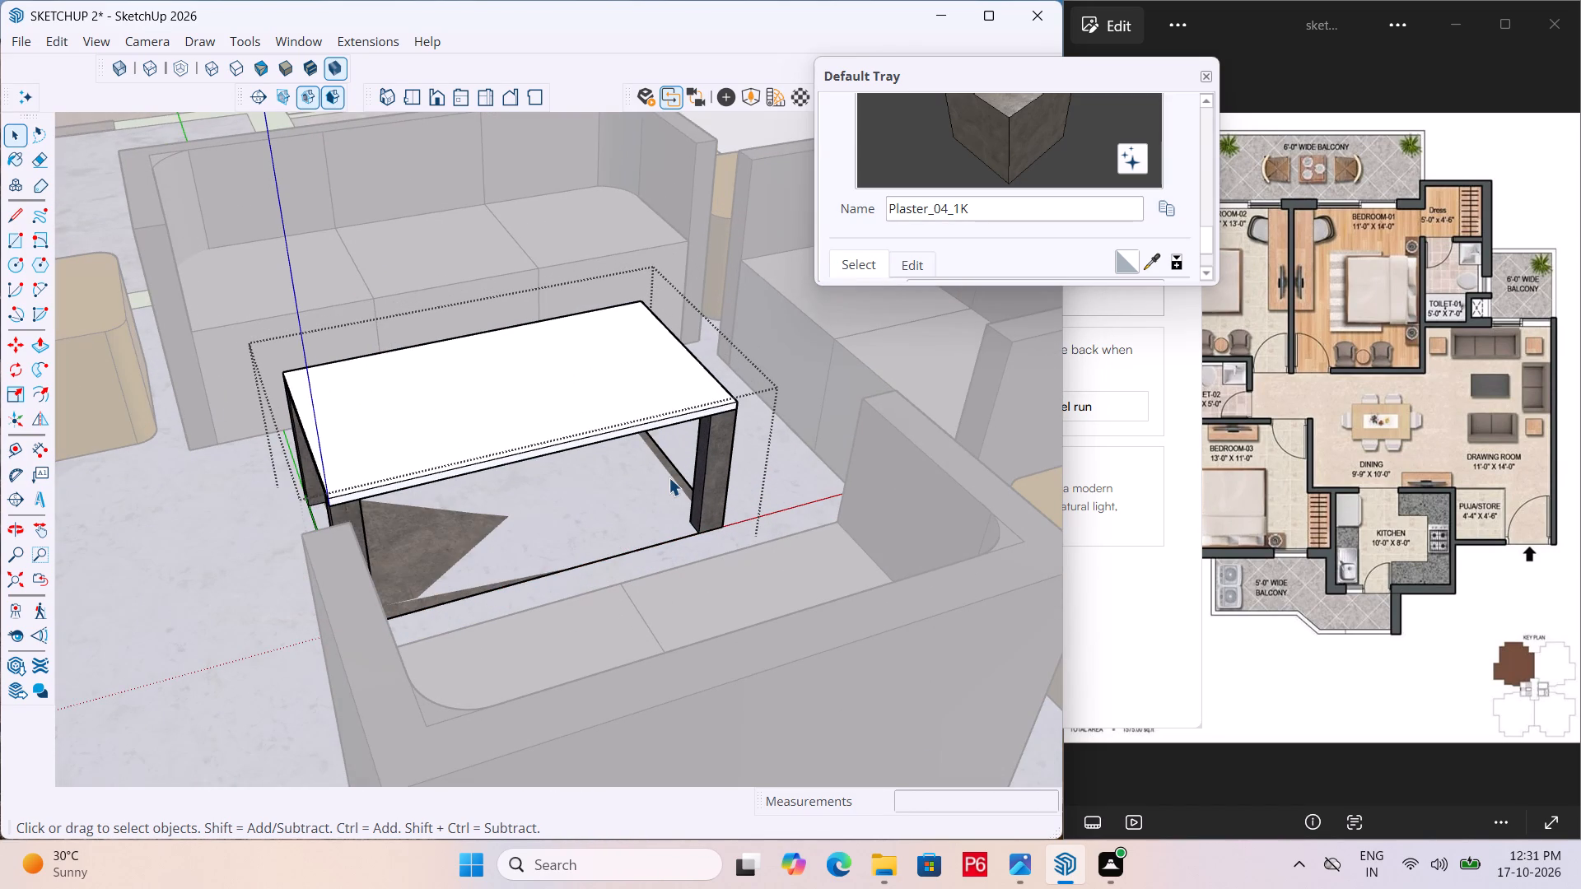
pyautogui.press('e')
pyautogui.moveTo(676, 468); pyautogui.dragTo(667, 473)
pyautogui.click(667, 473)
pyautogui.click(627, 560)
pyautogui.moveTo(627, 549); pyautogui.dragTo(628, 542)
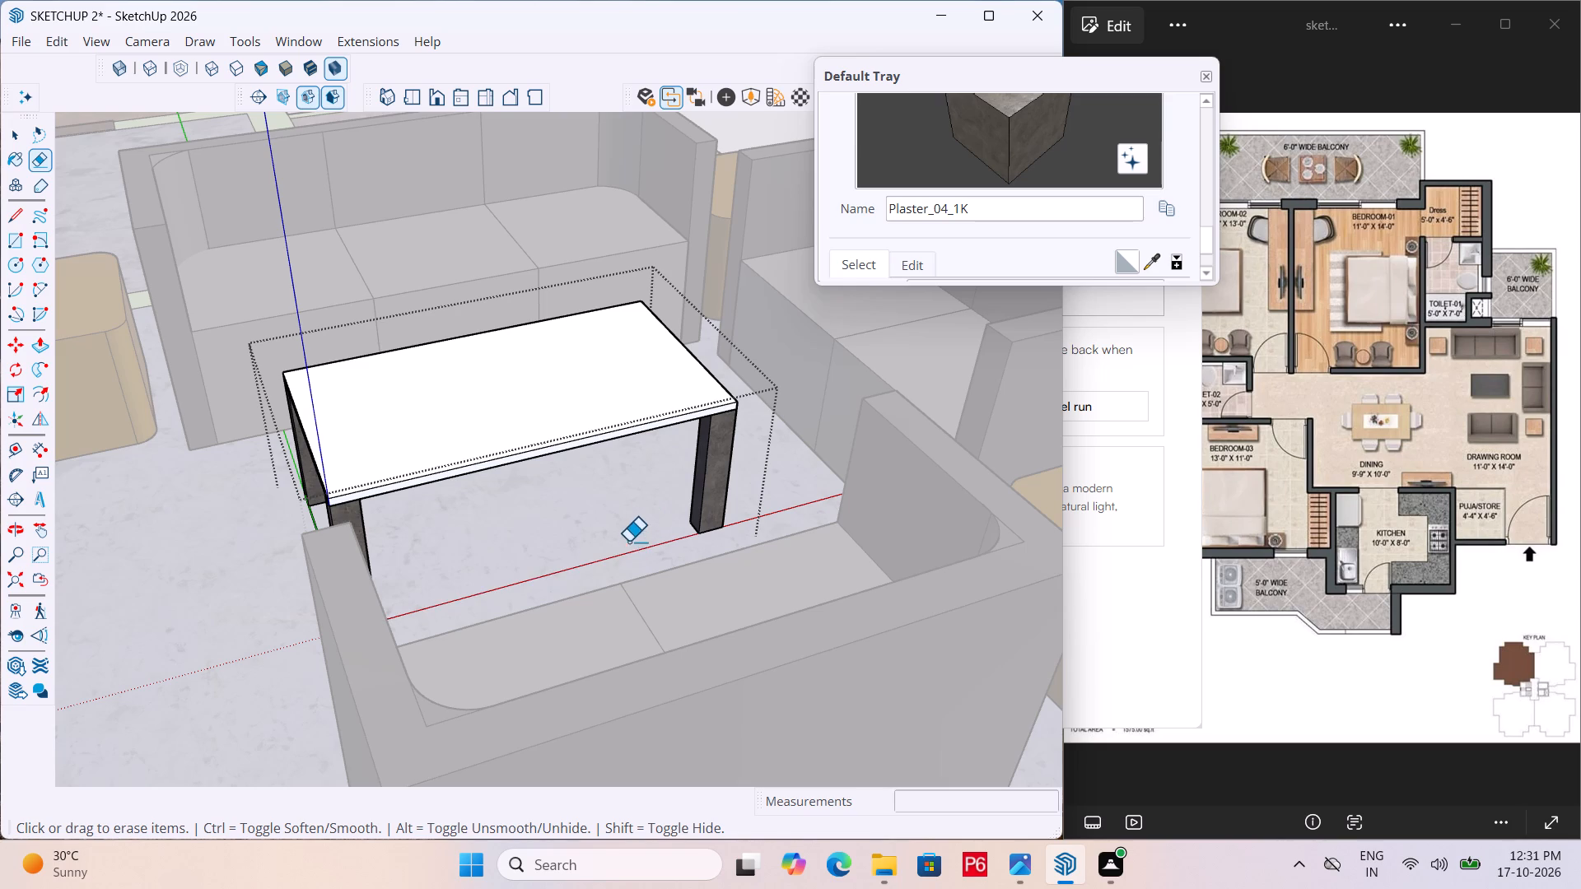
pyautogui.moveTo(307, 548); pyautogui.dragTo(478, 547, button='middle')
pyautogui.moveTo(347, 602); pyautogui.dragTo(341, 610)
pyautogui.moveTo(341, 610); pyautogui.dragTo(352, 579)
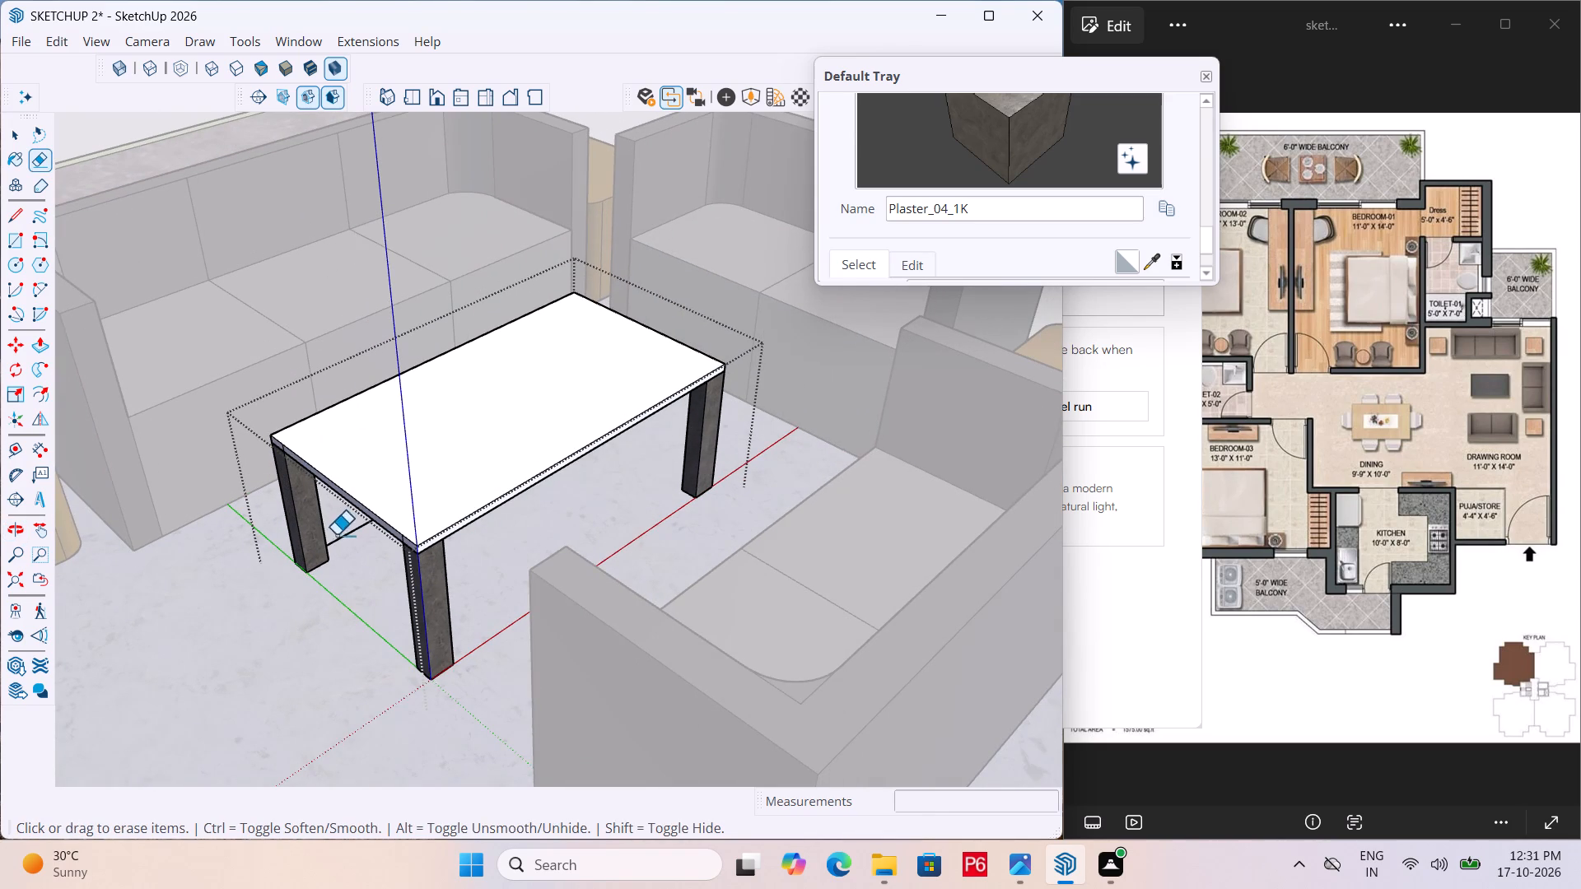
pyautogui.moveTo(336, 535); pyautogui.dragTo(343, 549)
# Examine the centre table from all sides for leftover edges around its legs.
pyautogui.scroll(-6, 424, 598)
pyautogui.moveTo(510, 612); pyautogui.dragTo(1068, 538, button='middle')
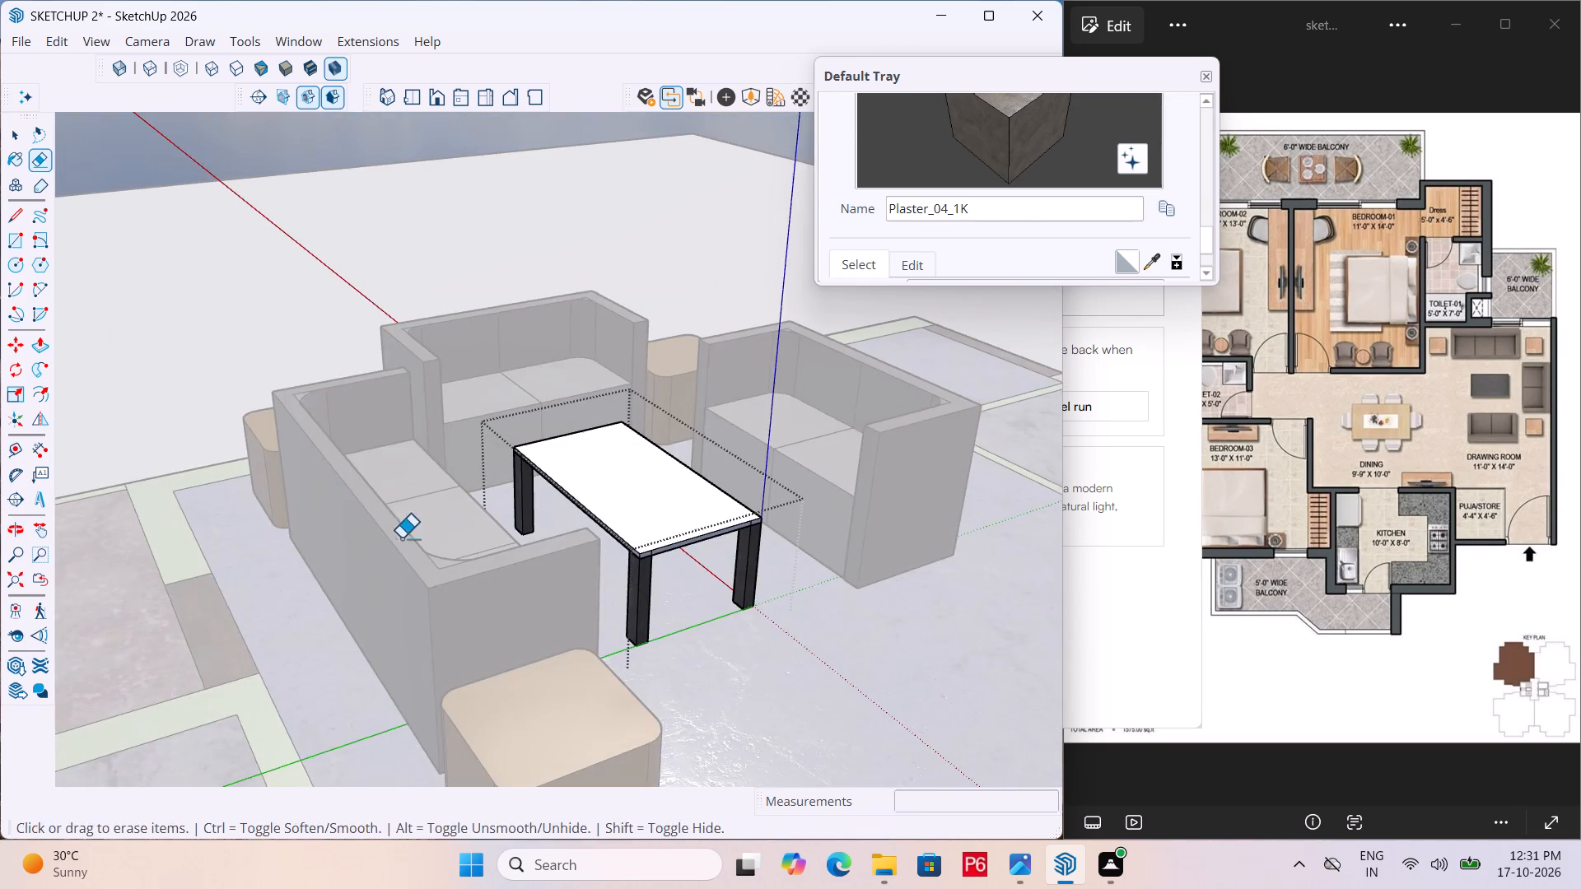
pyautogui.moveTo(401, 538); pyautogui.dragTo(900, 544, button='middle')
pyautogui.moveTo(156, 542); pyautogui.dragTo(832, 633, button='middle')
pyautogui.moveTo(250, 531); pyautogui.dragTo(739, 528, button='middle')
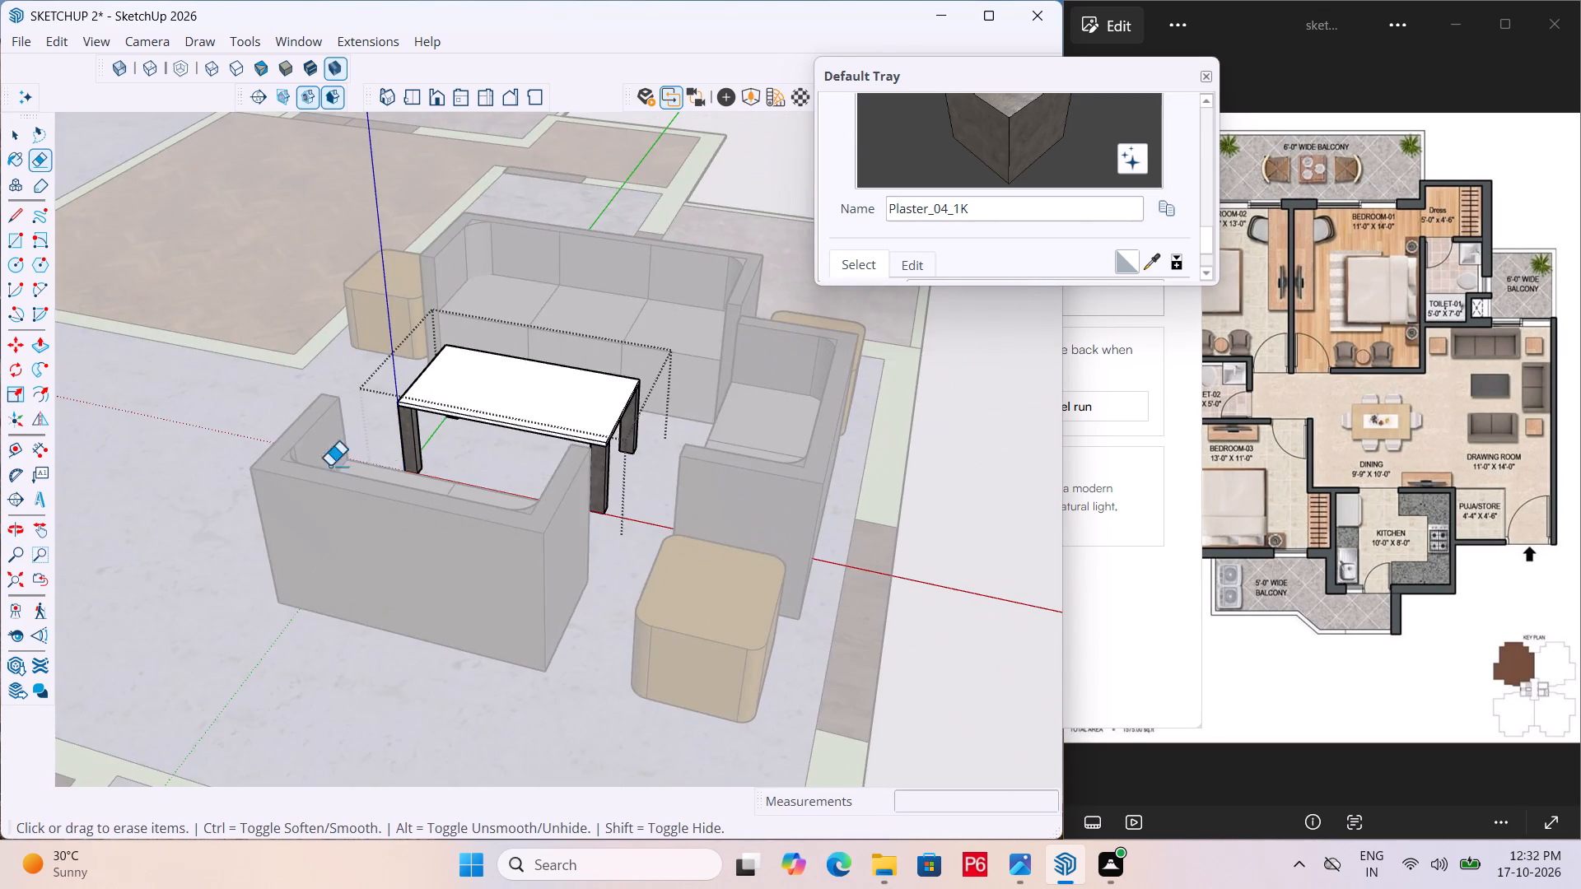
pyautogui.scroll(-6, 329, 466)
pyautogui.moveTo(4, 594); pyautogui.dragTo(538, 615, button='middle')
pyautogui.moveTo(277, 502); pyautogui.dragTo(600, 532, button='middle')
pyautogui.press('space')
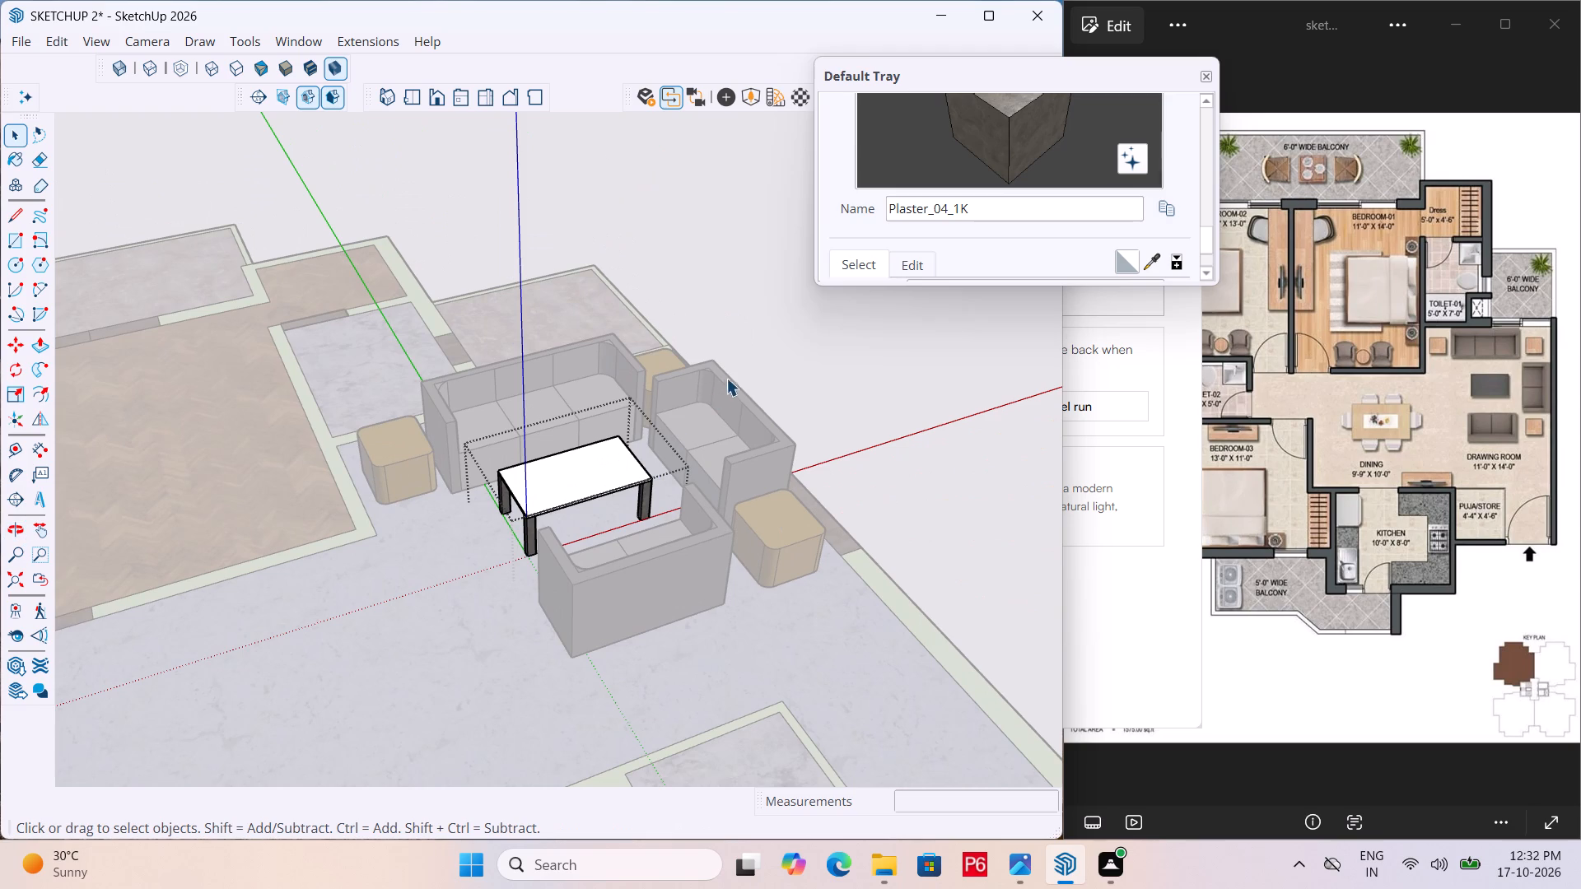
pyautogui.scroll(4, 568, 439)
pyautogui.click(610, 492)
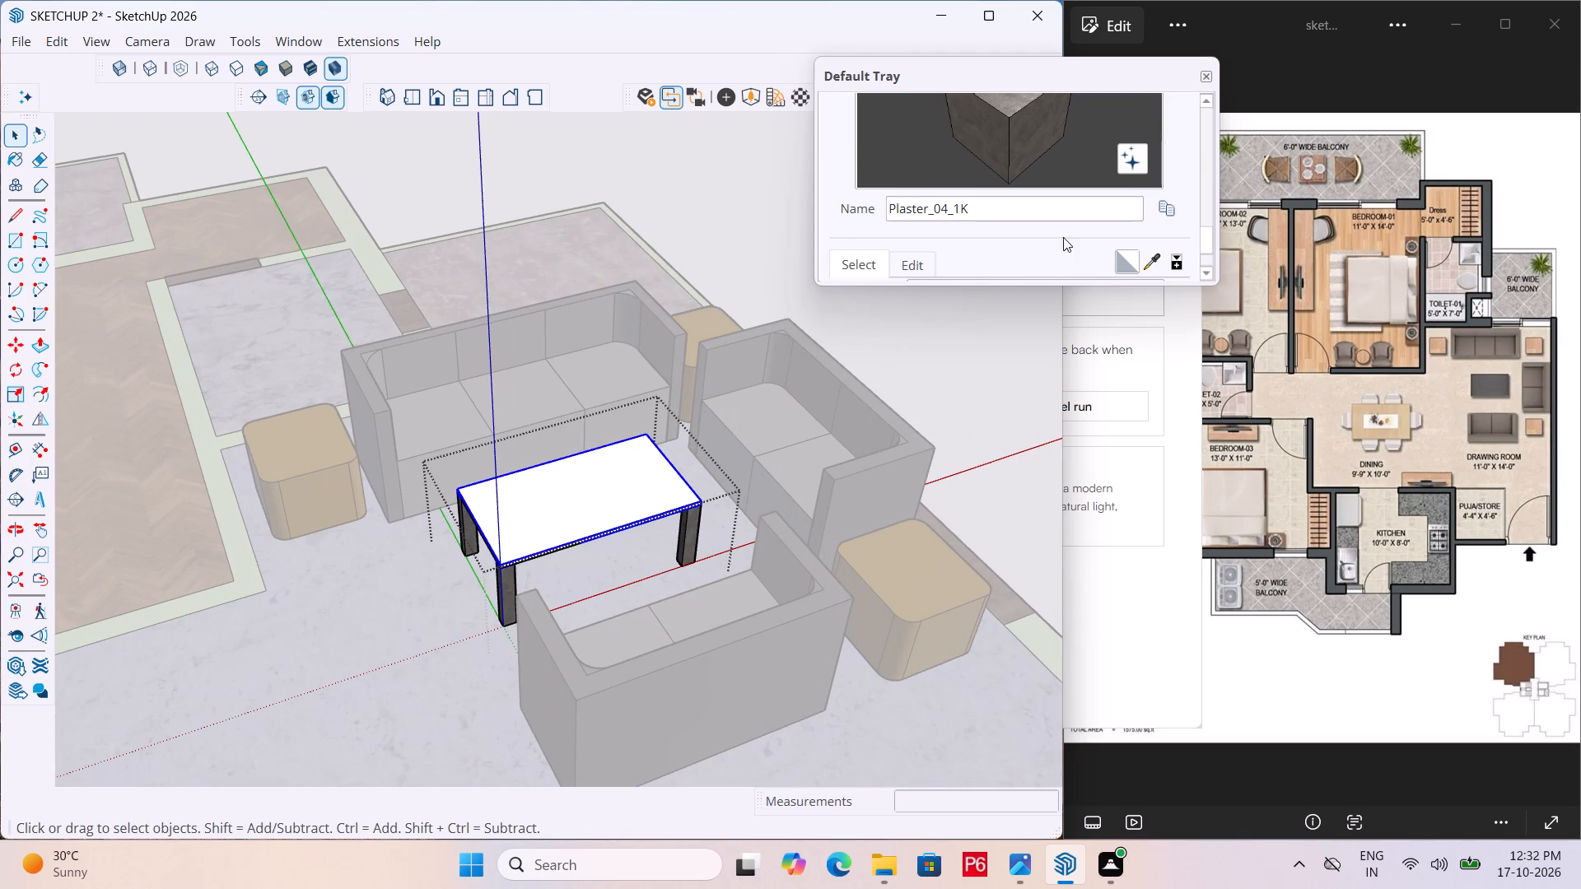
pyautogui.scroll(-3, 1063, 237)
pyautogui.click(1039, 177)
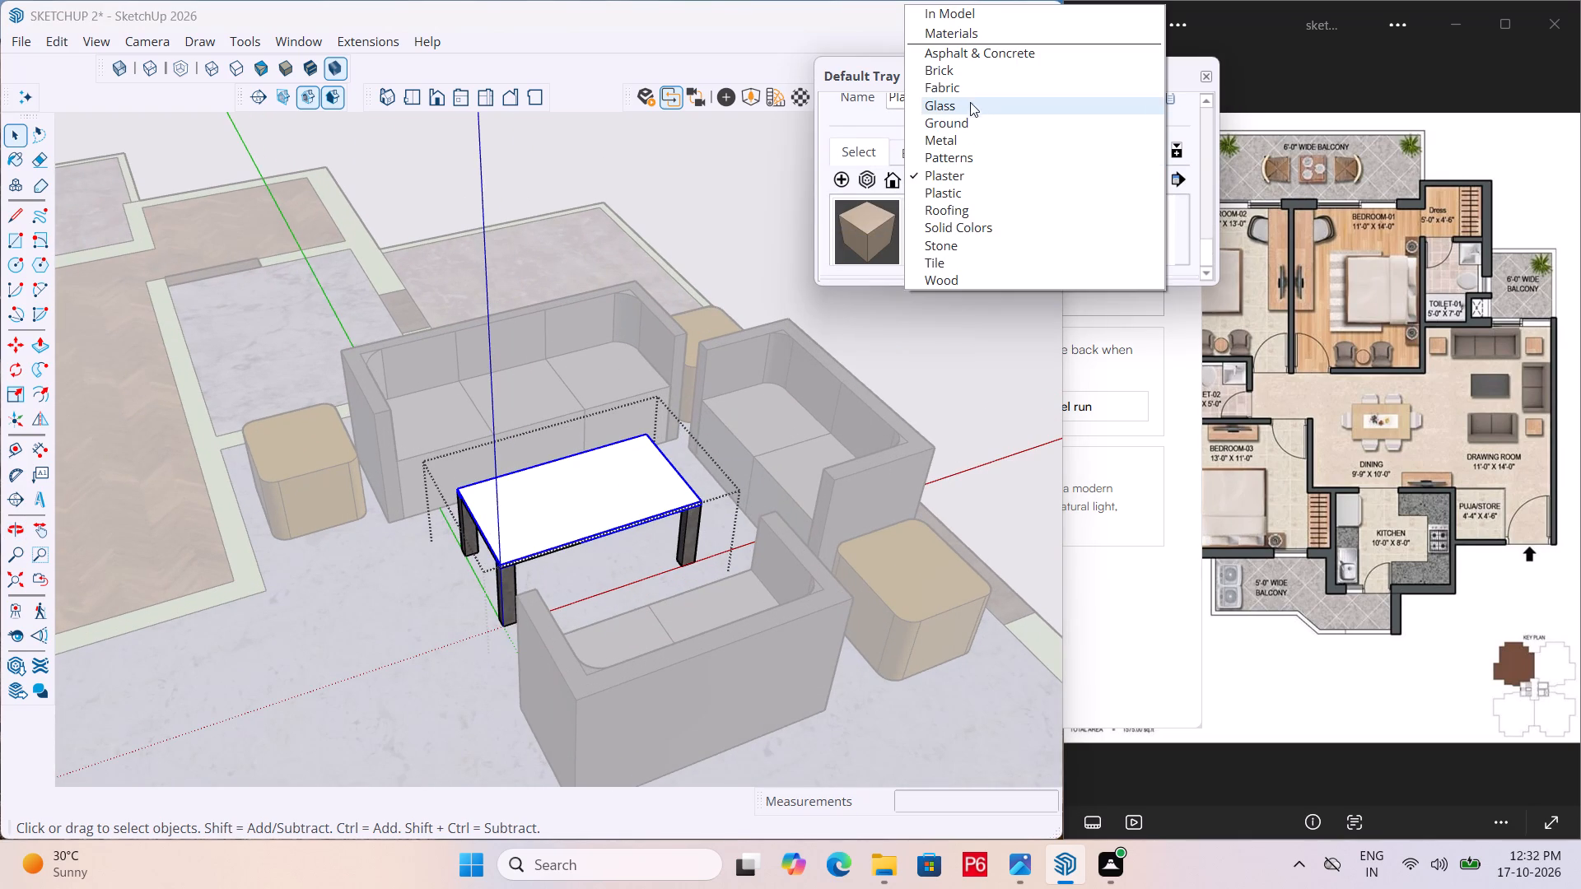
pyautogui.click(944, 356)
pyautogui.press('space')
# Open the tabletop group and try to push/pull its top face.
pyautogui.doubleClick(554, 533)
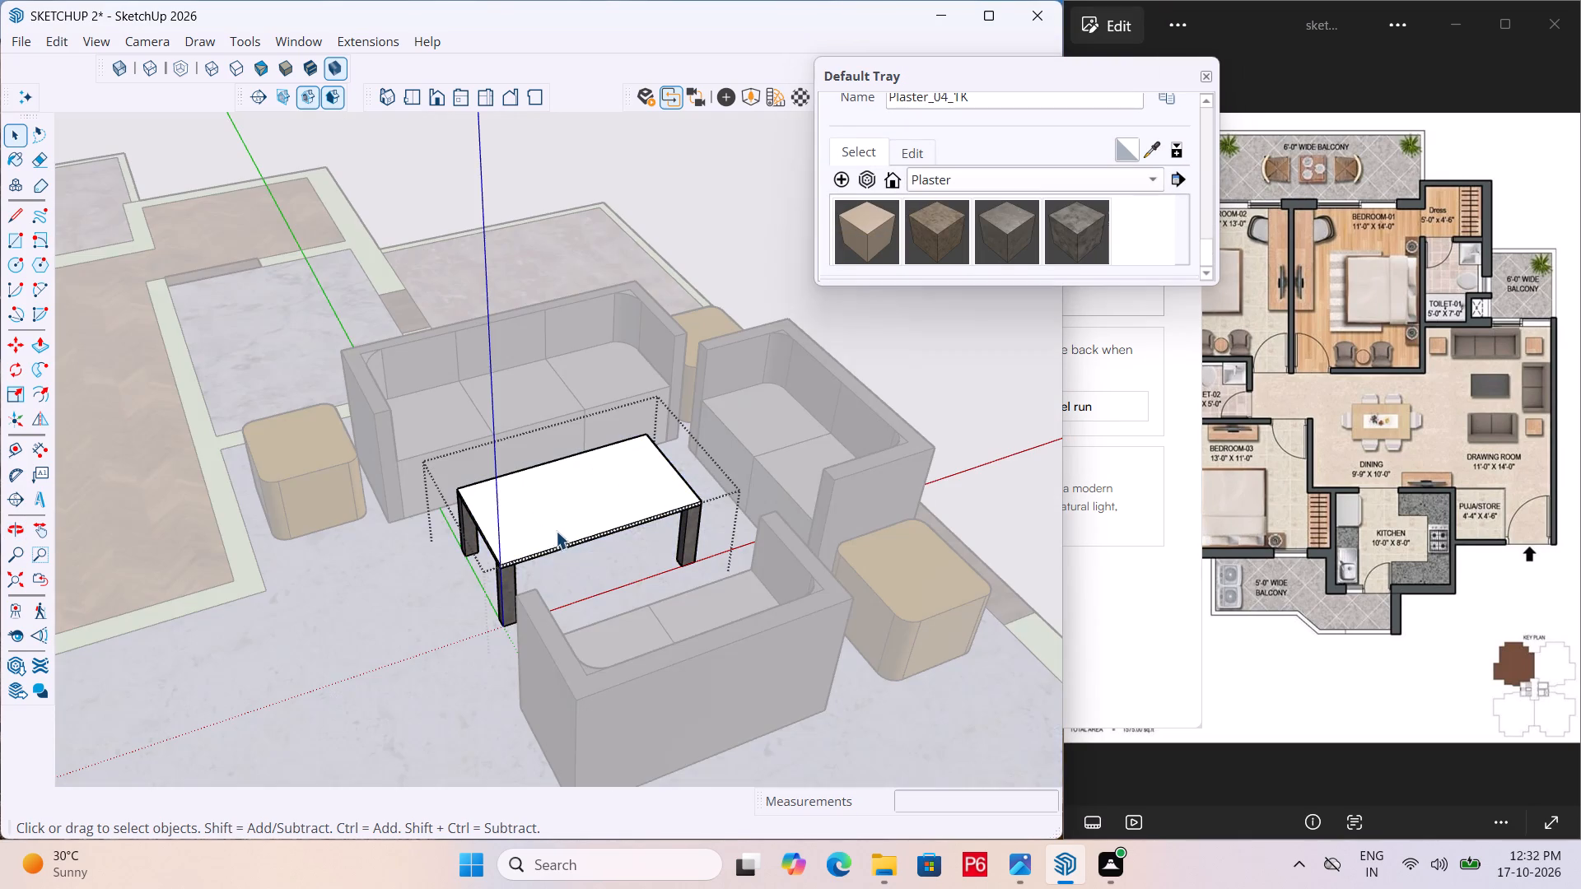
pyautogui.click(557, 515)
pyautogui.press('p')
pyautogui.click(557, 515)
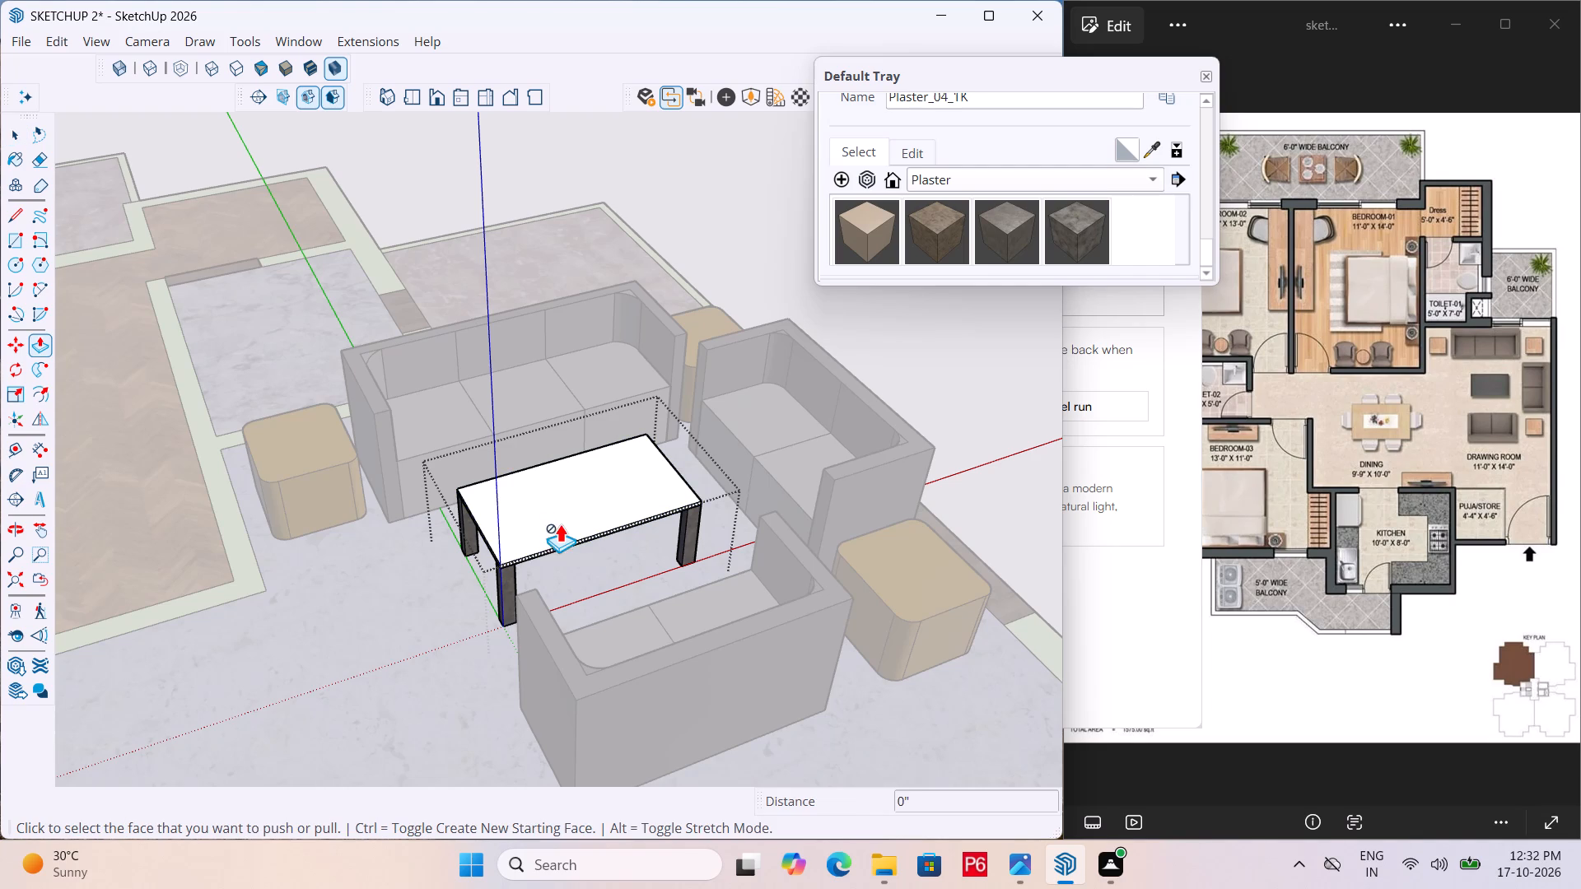
# Undo the erasing of the table's floor-level edges and of the dashed construction guides.
pyautogui.hotkey('ctrl', 'z')
pyautogui.hotkey('ctrl', 'z')
pyautogui.hotkey('ctrl', 'z')
pyautogui.hotkey('ctrl', 'z')
pyautogui.hotkey('ctrl', 'z')
pyautogui.hotkey('ctrl', 'z')
pyautogui.hotkey('ctrl', 'z')
pyautogui.hotkey('ctrl', 'z')
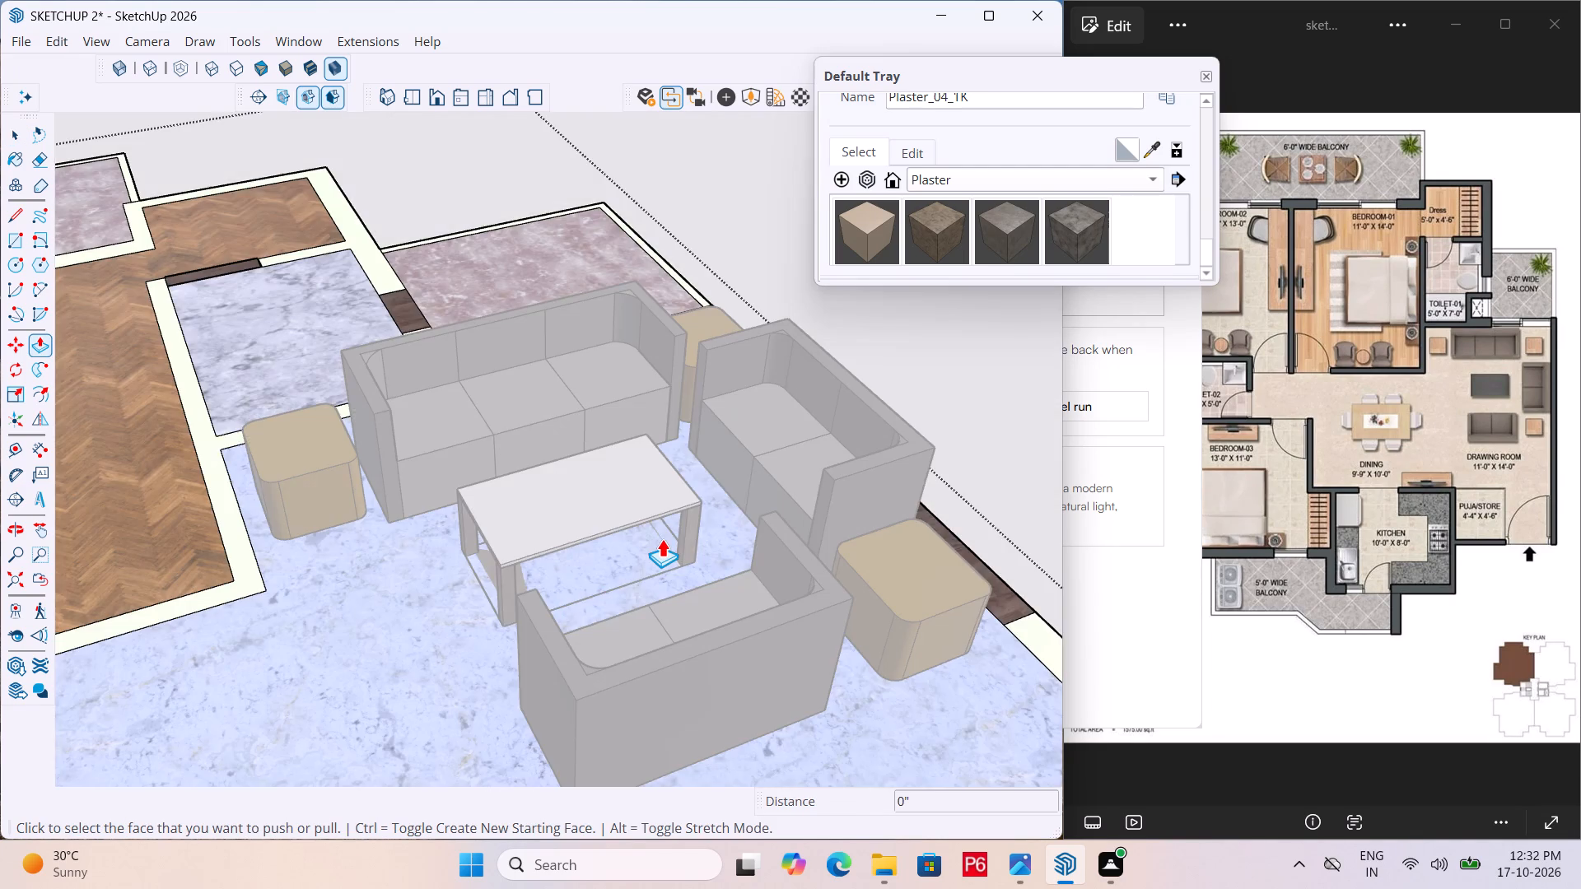
pyautogui.hotkey('ctrl', 'z')
pyautogui.hotkey('ctrl', 'z')
pyautogui.hotkey('ctrl', 'z')
pyautogui.hotkey('ctrl', 'z')
pyautogui.hotkey('ctrl', 'z')
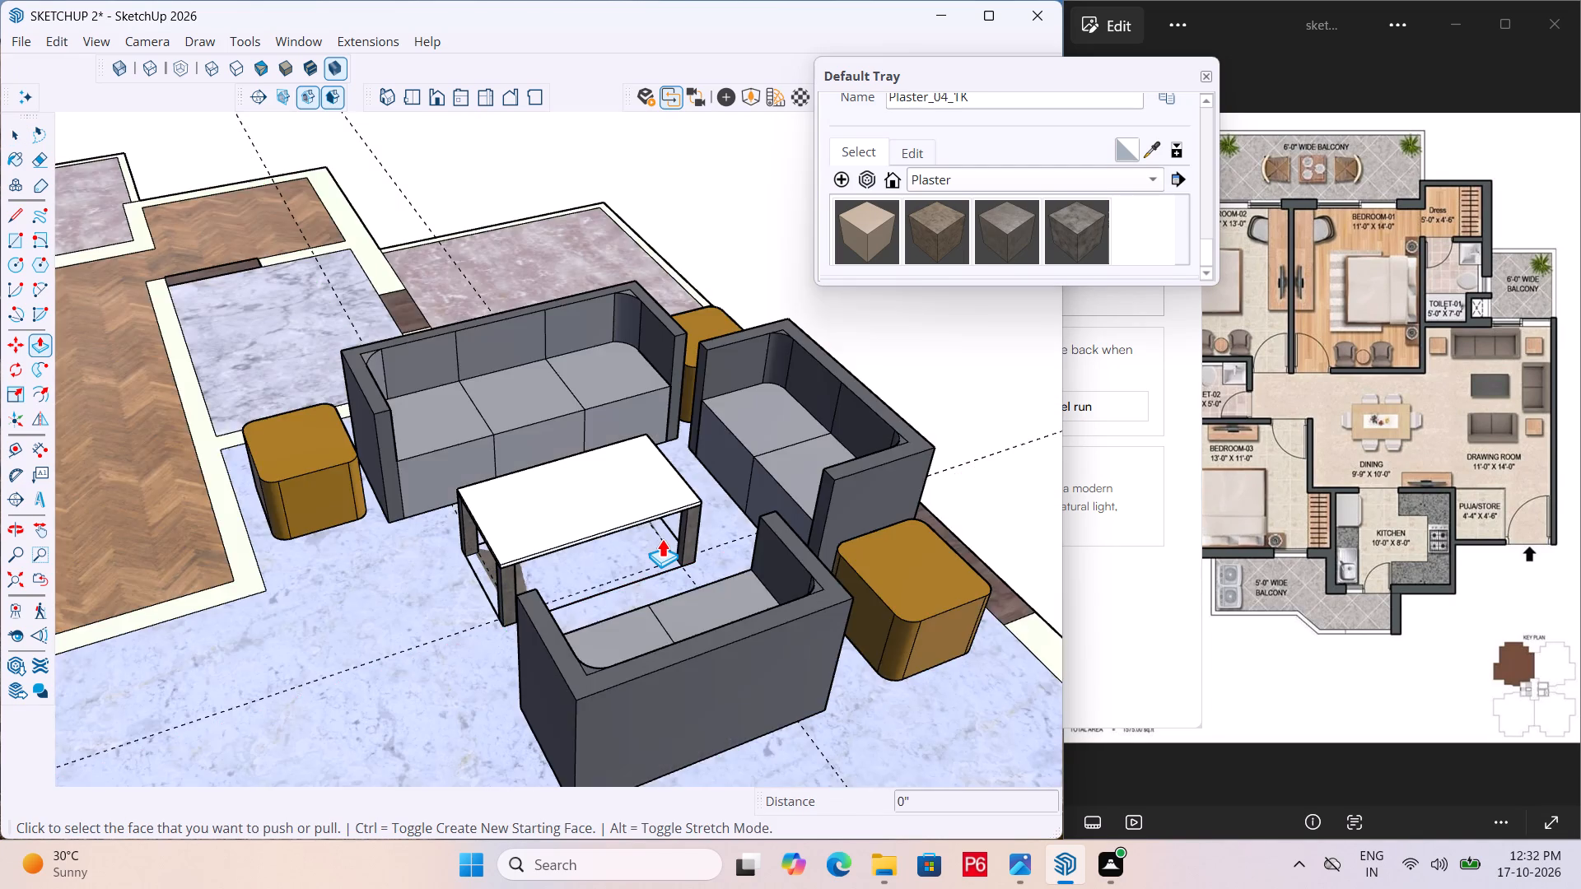
# Undo the tabletop's push/pull operations back to the flat face notched around the four legs.
pyautogui.hotkey('ctrl', 'z')
pyautogui.hotkey('ctrl', 'z')
pyautogui.hotkey('ctrl', 'z')
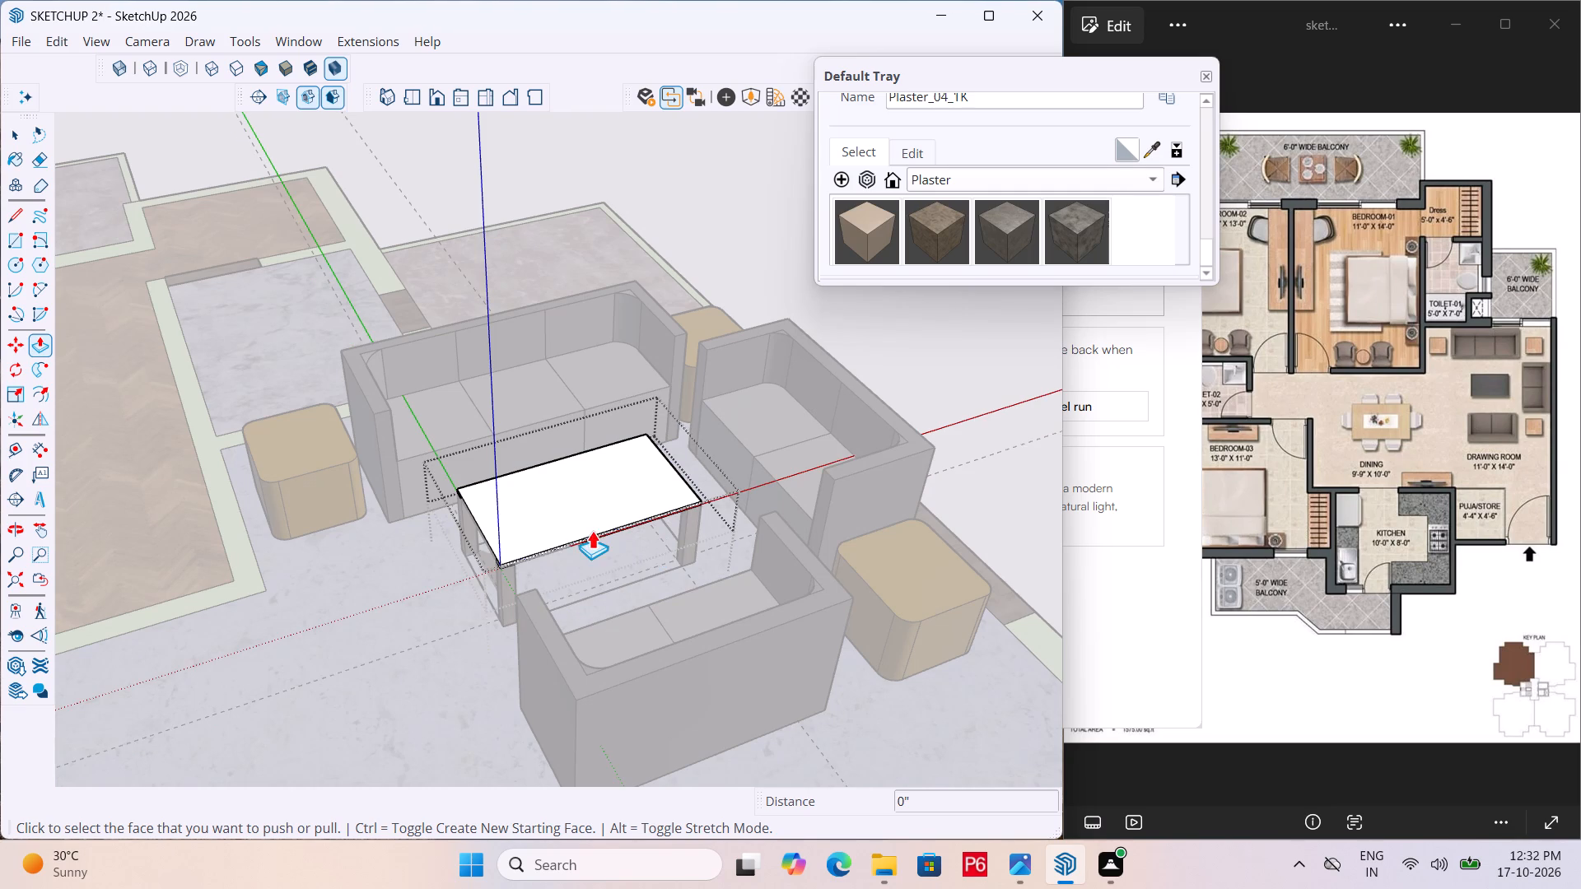
pyautogui.keyDown('ctrl'); pyautogui.scroll(5, 582, 532); pyautogui.keyUp('ctrl')
pyautogui.hotkey('ctrl', 'z')
pyautogui.hotkey('ctrl', 'z')
pyautogui.hotkey('ctrl', 'z')
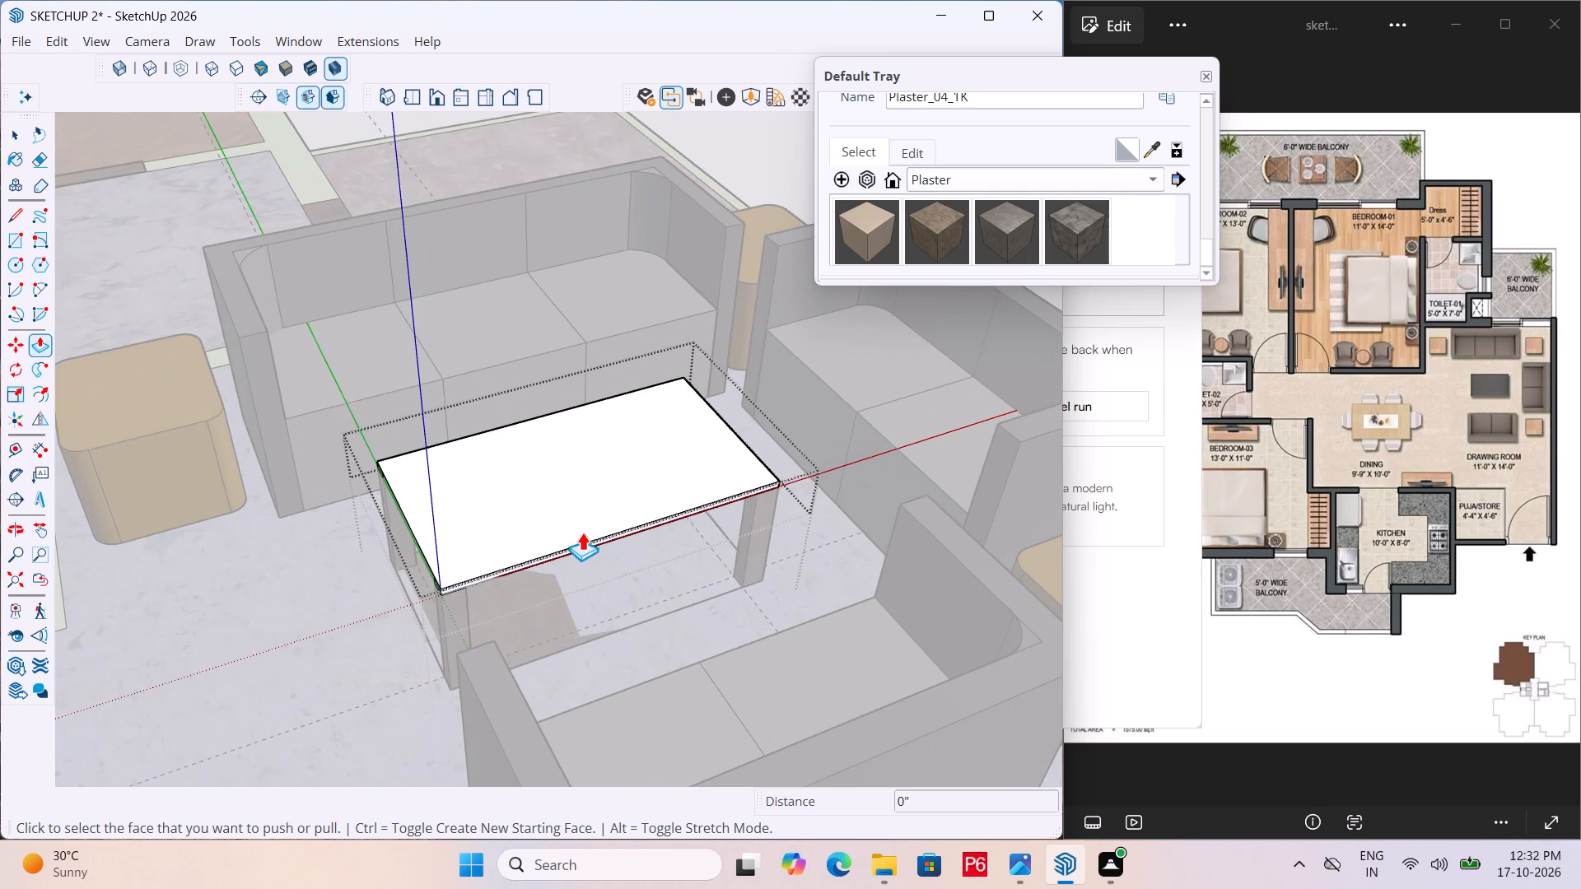
pyautogui.hotkey('ctrl', 'z')
pyautogui.hotkey('ctrl', 'z')
pyautogui.hotkey('ctrl', 'z')
pyautogui.hotkey('ctrl', 'z')
pyautogui.hotkey('ctrl', 'z')
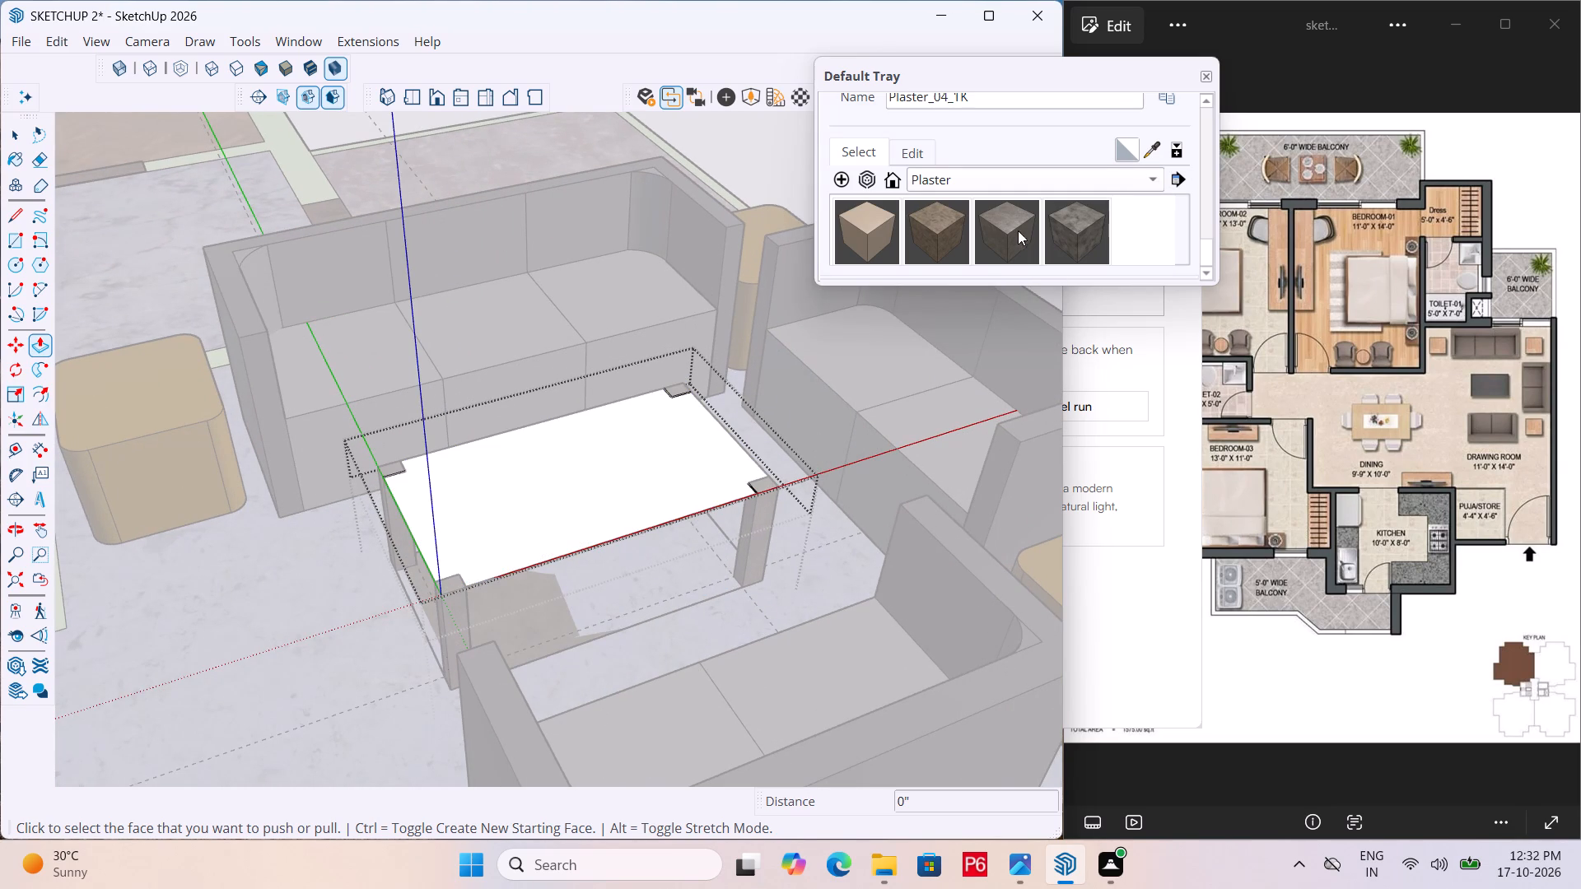
# Paint the flat notched tabletop face with Glass_Basic_01 from the Glass materials and close the tabletop group.
pyautogui.click(1098, 173)
pyautogui.click(981, 99)
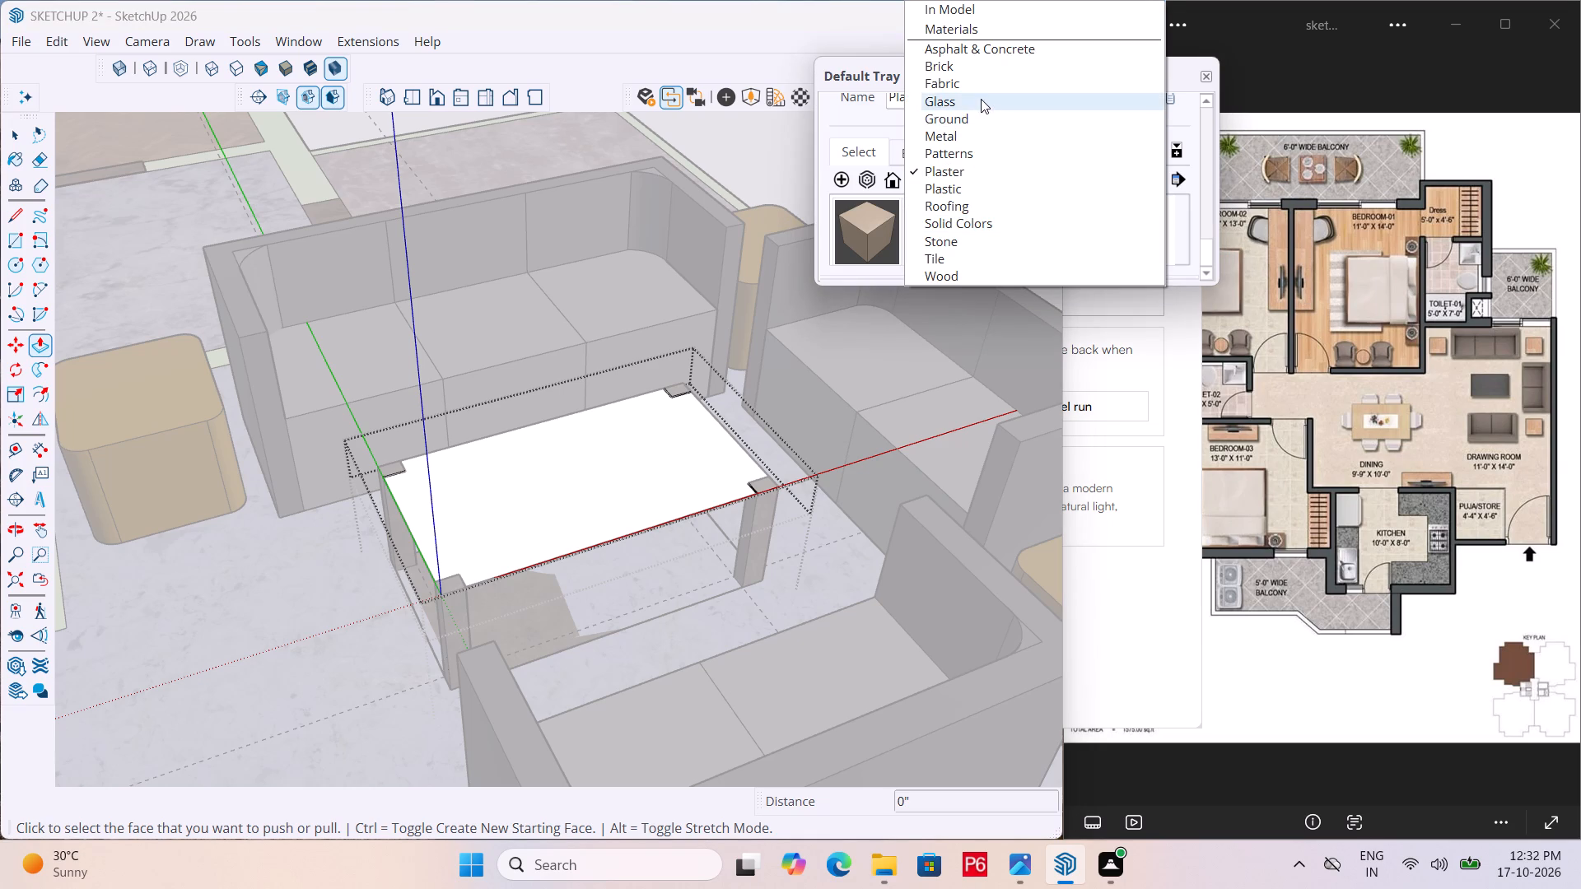
pyautogui.click(866, 232)
pyautogui.click(651, 436)
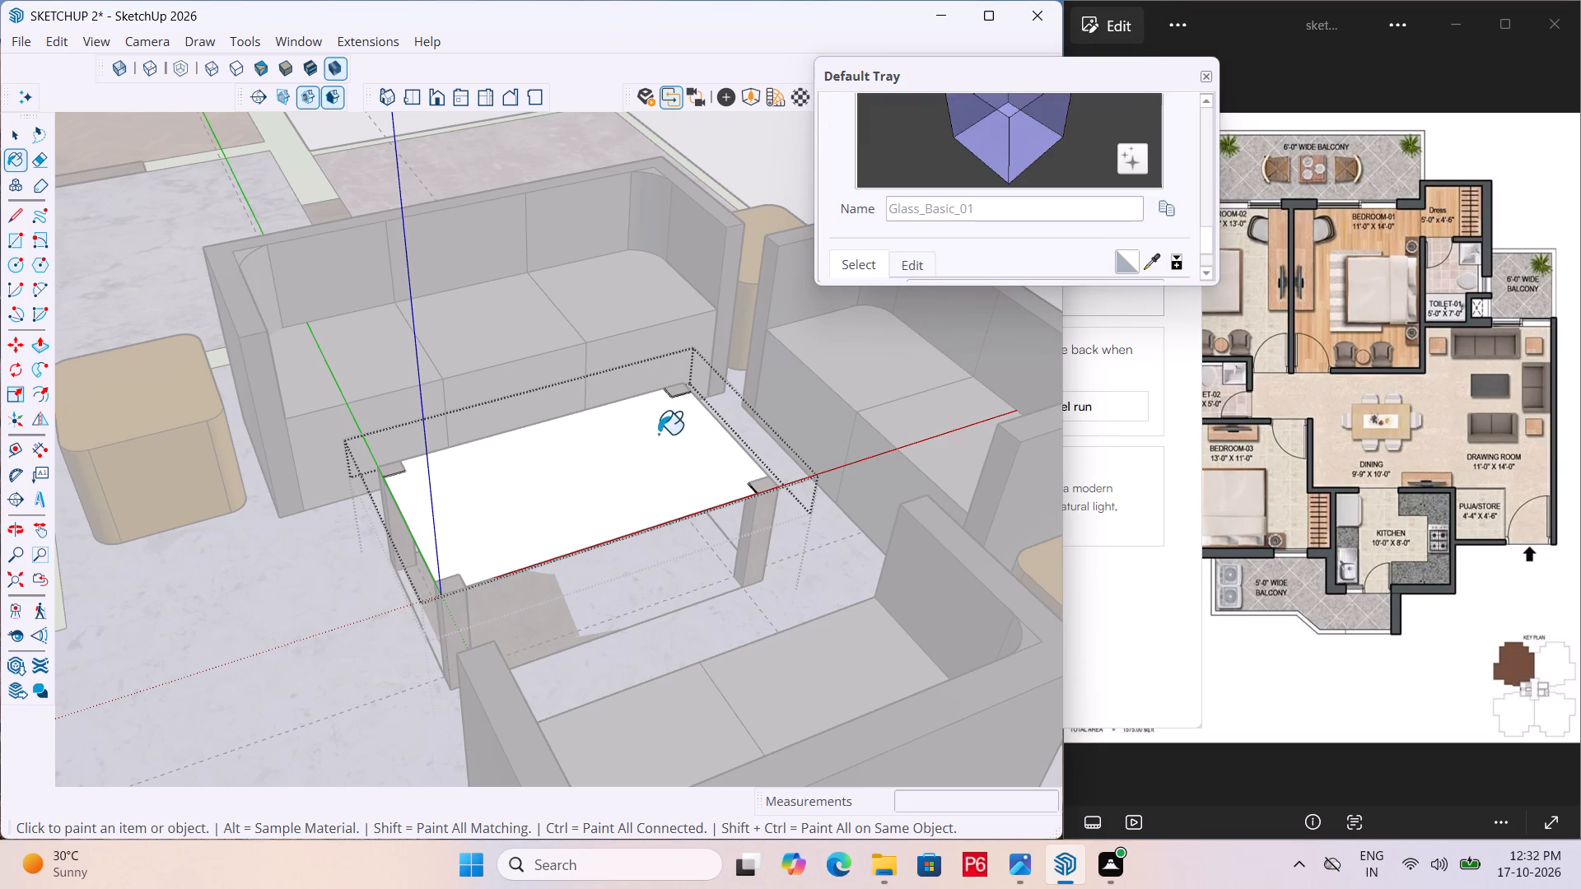
pyautogui.scroll(-6, 874, 388)
pyautogui.press('space')
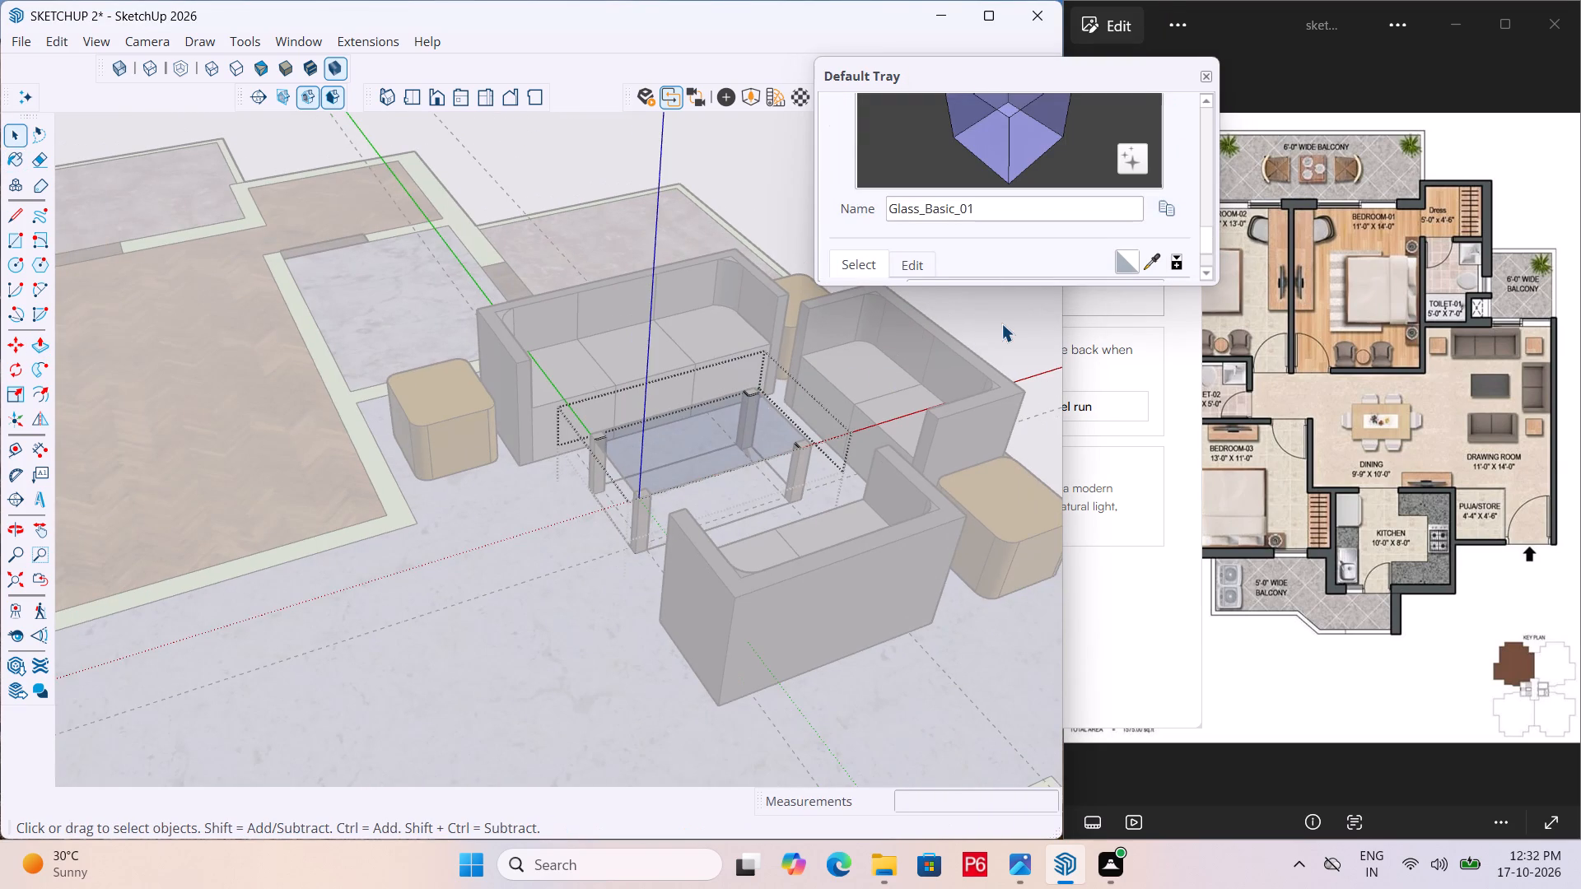
pyautogui.click(1001, 323)
# Reopen the tabletop group and push/pull the glass face up 1".
pyautogui.scroll(5, 588, 512)
pyautogui.scroll(9, 678, 475)
pyautogui.moveTo(708, 468); pyautogui.dragTo(718, 446, button='middle')
pyautogui.scroll(1, 718, 446)
pyautogui.moveTo(718, 446); pyautogui.dragTo(737, 412, button='middle')
pyautogui.press('p')
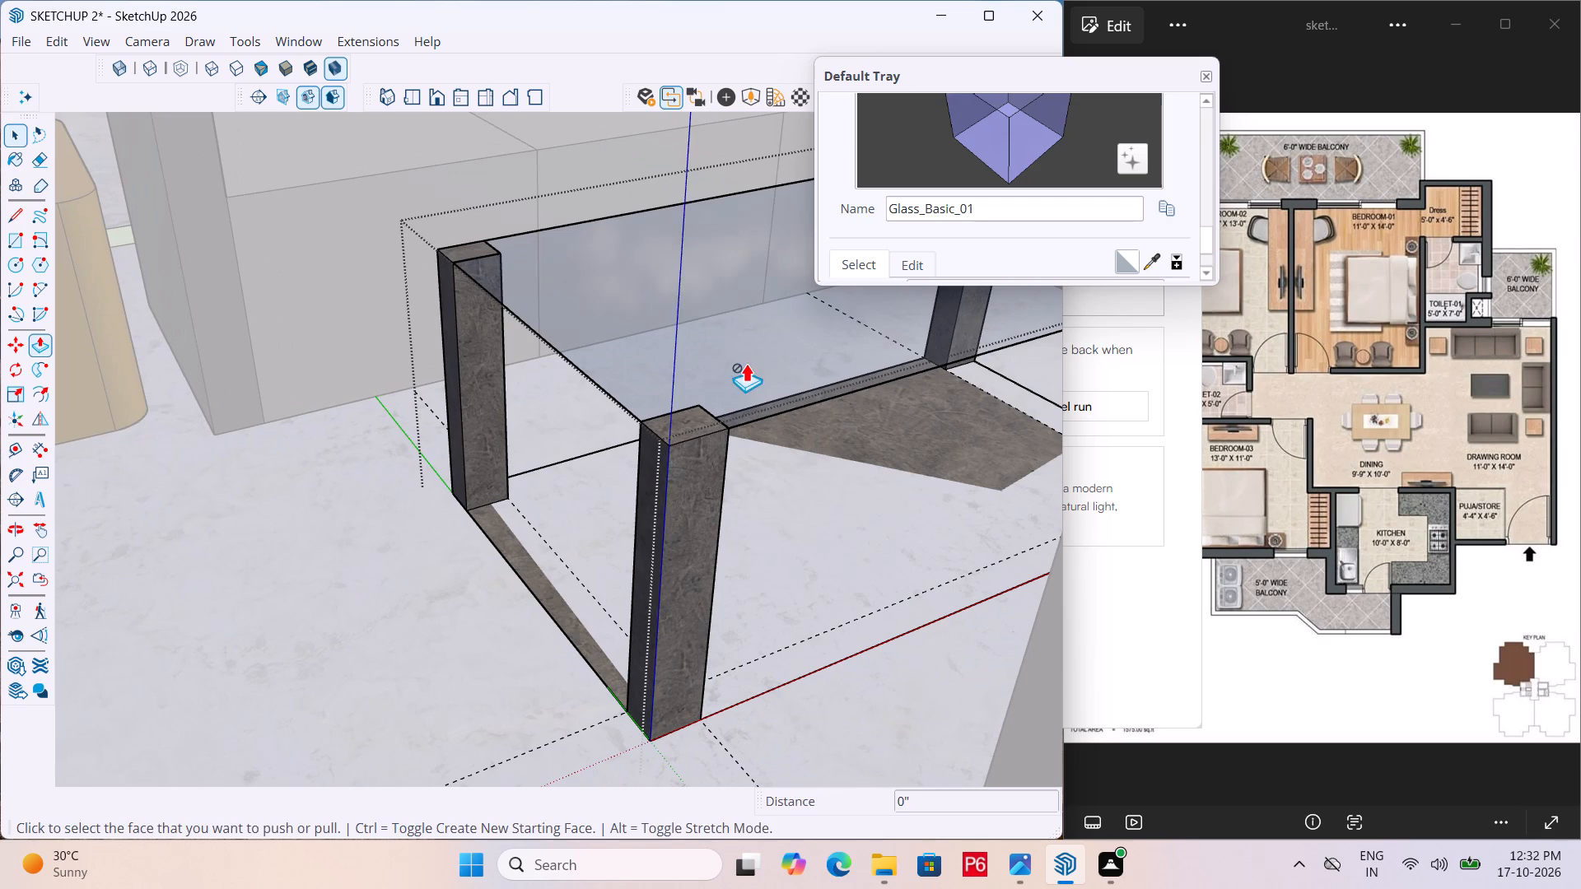
pyautogui.press('space')
pyautogui.doubleClick(748, 370)
pyautogui.click(733, 365)
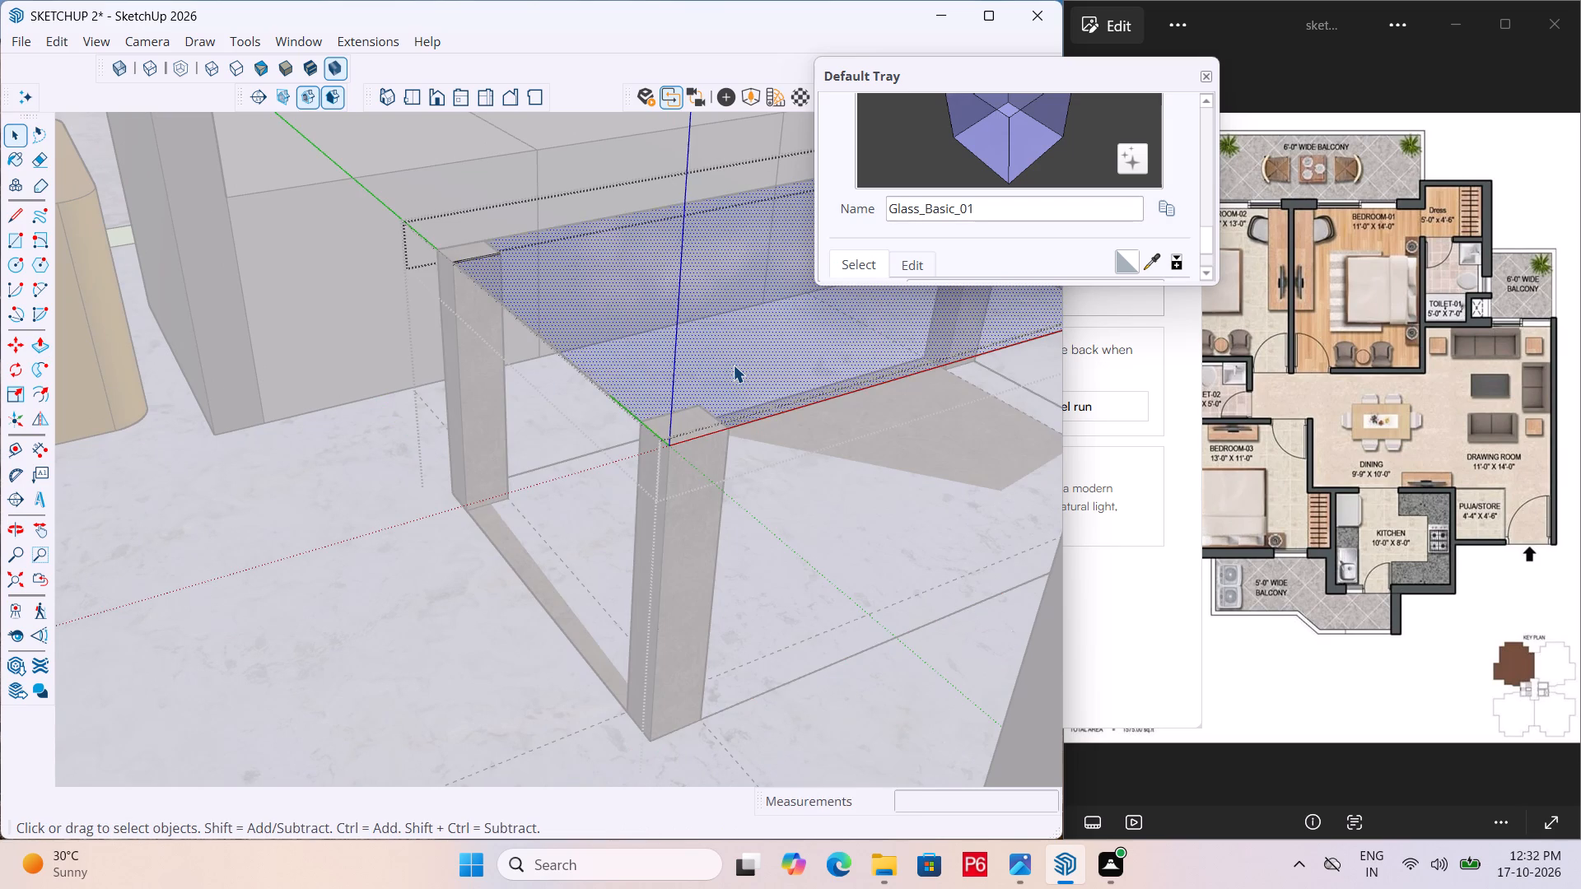
pyautogui.press('p')
pyautogui.click(733, 365)
pyautogui.write('1"?')
pyautogui.press('BackSpace')
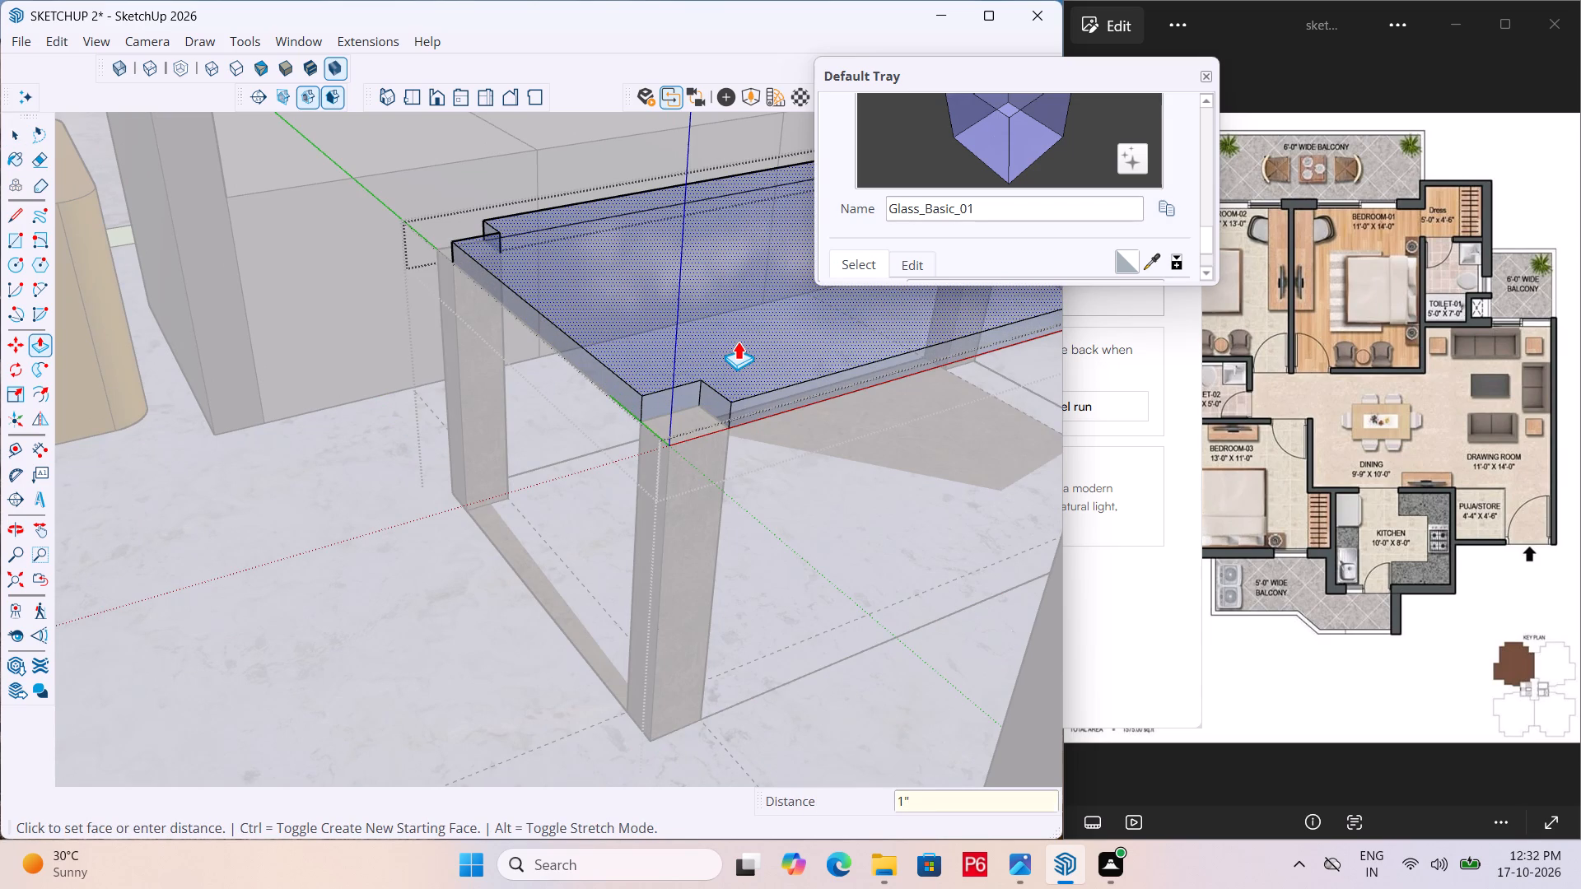
pyautogui.press('Return')
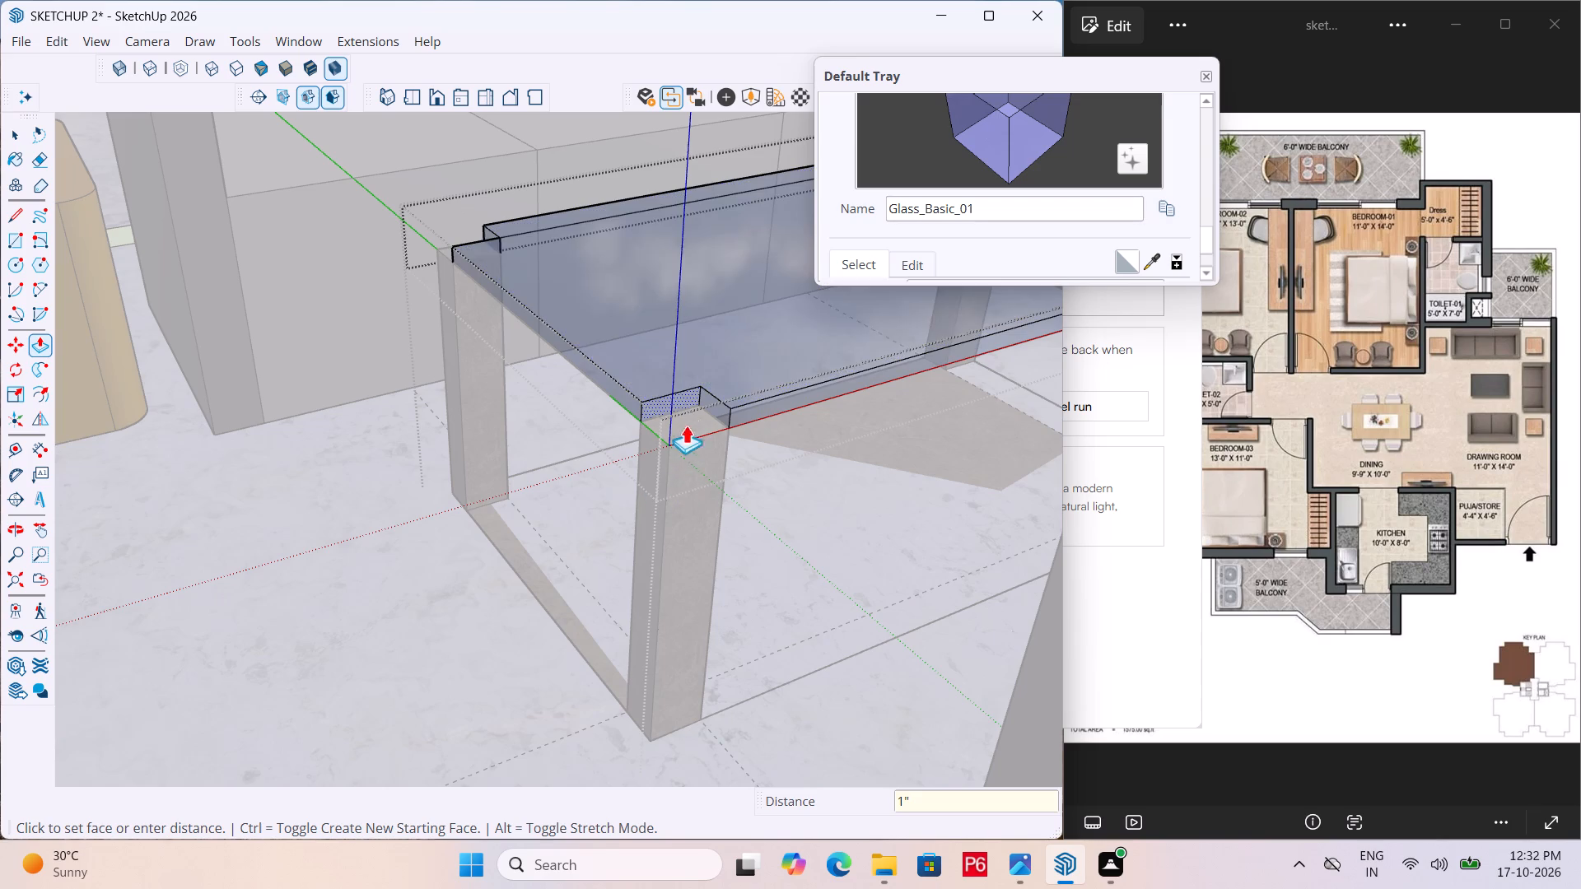
# Push/pull the glass tabletop's notch face at the origin corner out about 3 1/8" to cover the leg.
pyautogui.scroll(9, 725, 351)
pyautogui.click(701, 458)
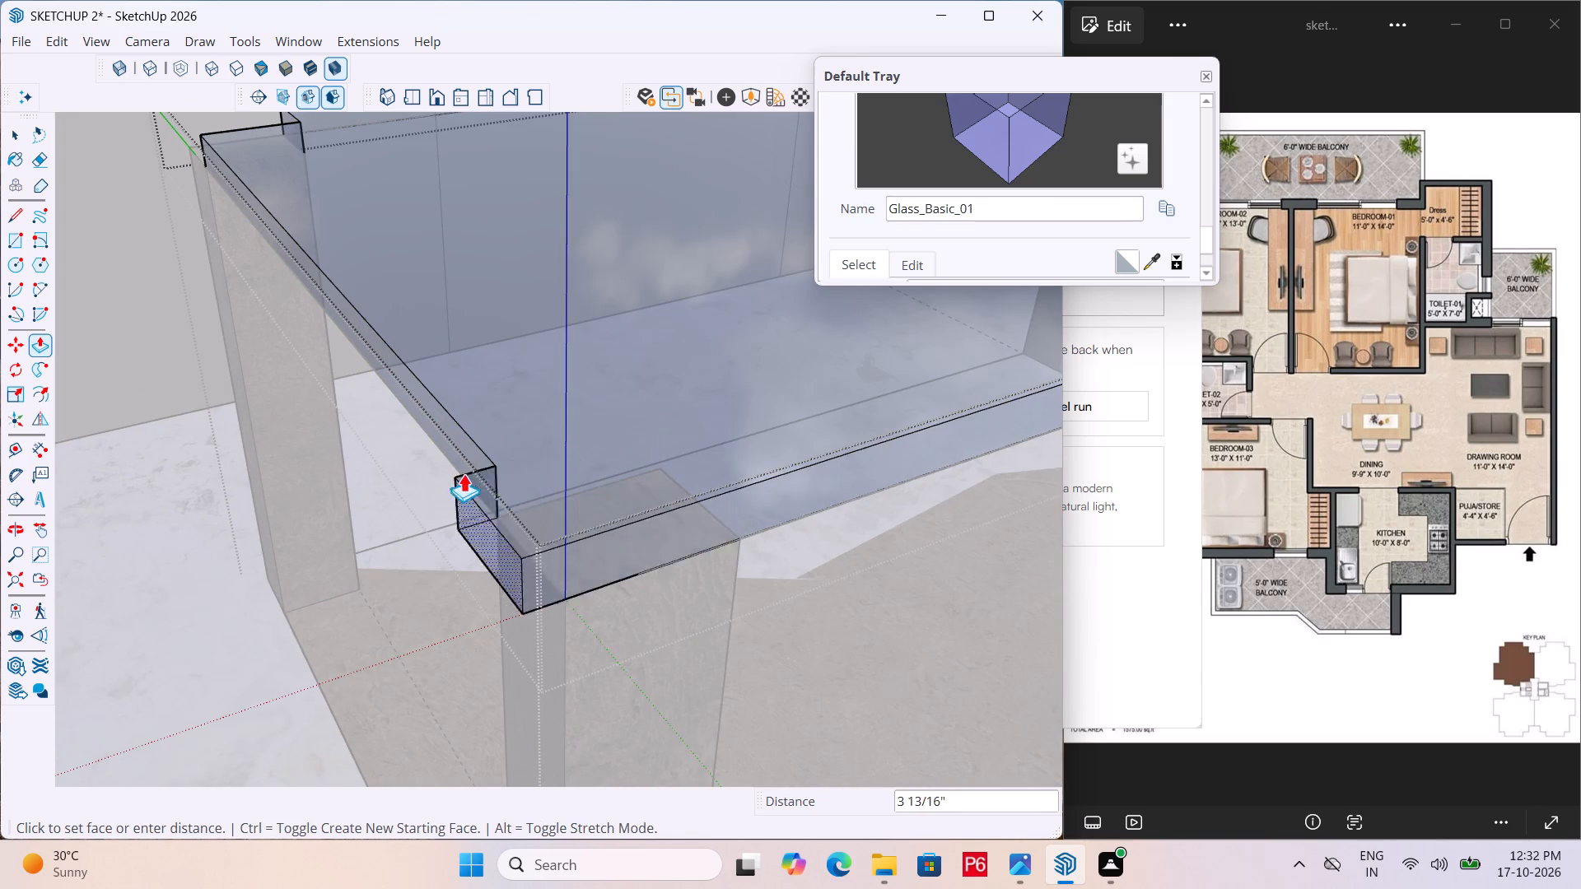
pyautogui.click(476, 454)
pyautogui.scroll(-6, 553, 439)
pyautogui.scroll(-6, 343, 496)
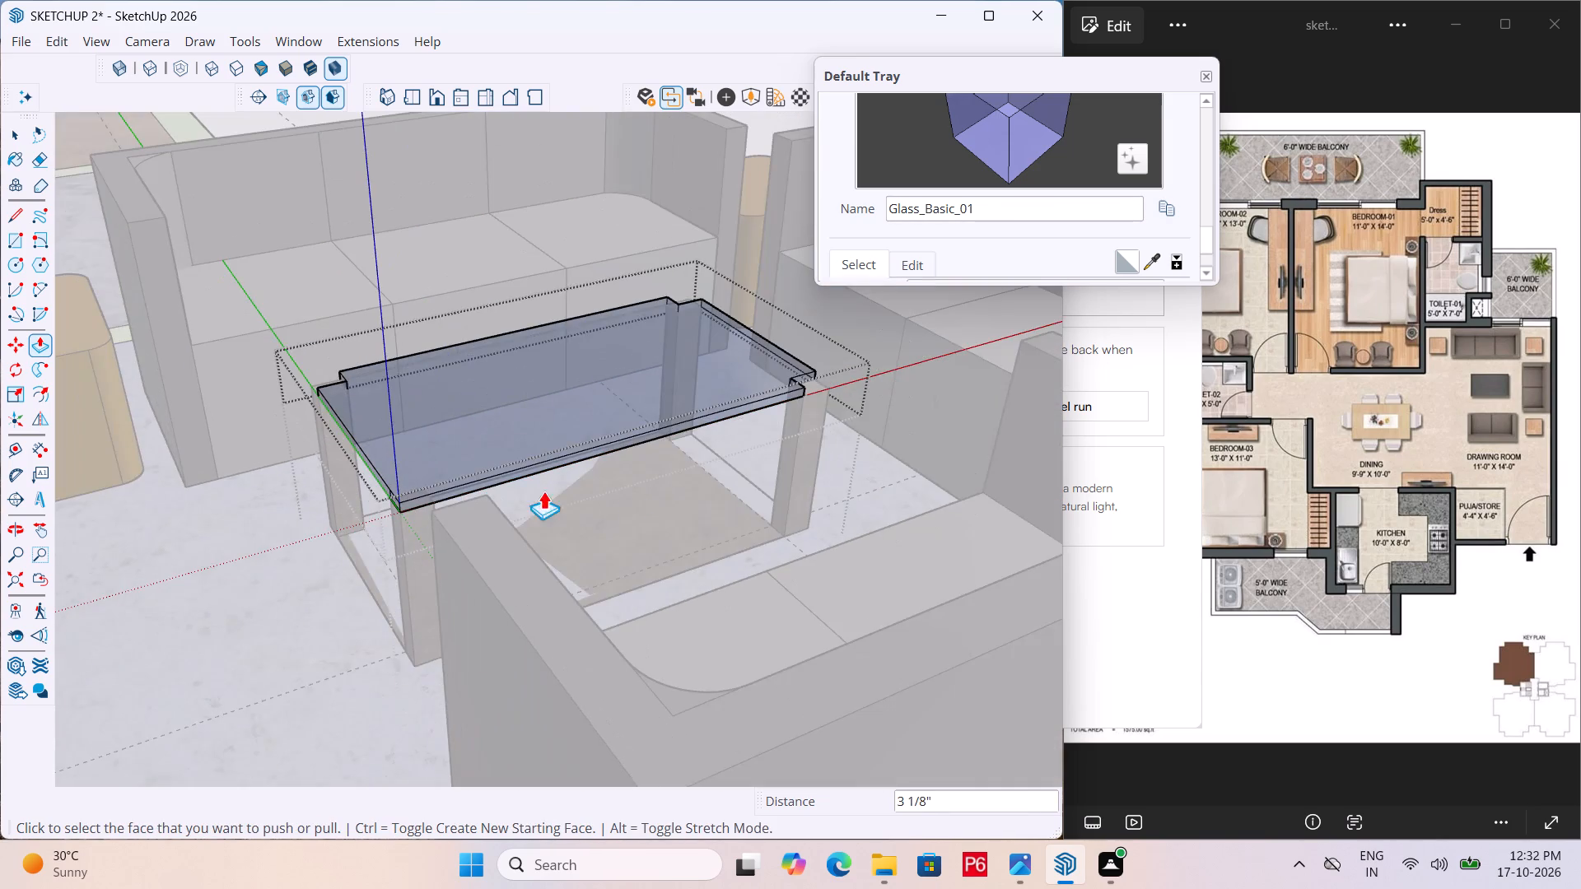
# Push/pull the notch face at the tabletop's red-axis corner out about 2 13/16" to cover that leg.
pyautogui.moveTo(675, 528); pyautogui.dragTo(267, 597, button='middle')
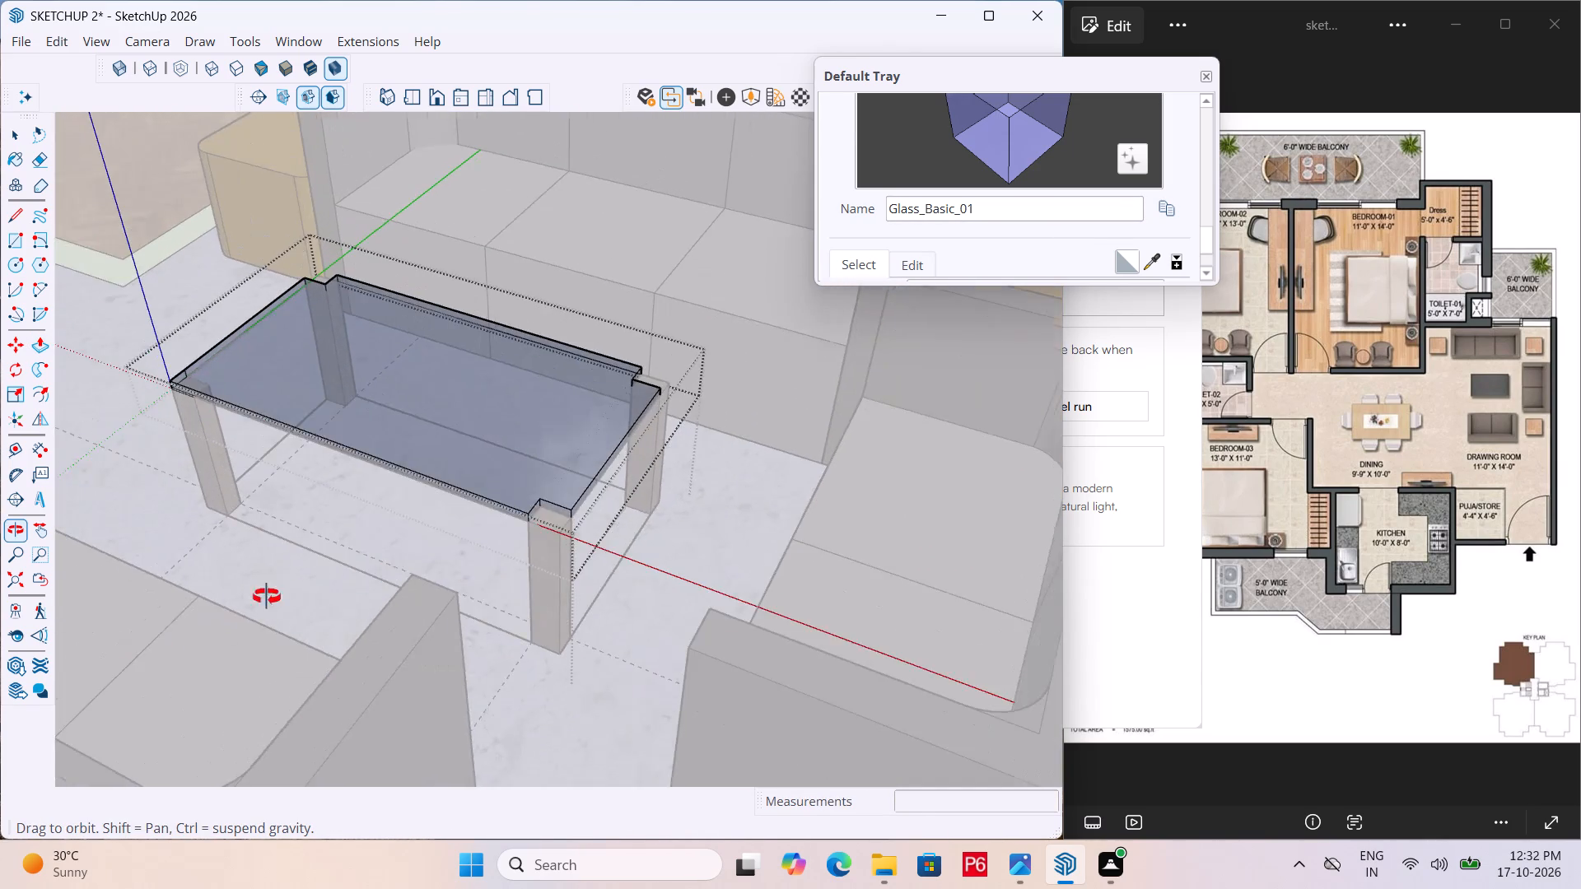
pyautogui.moveTo(267, 597); pyautogui.dragTo(279, 590, button='middle')
pyautogui.scroll(9, 664, 497)
pyautogui.click(429, 508)
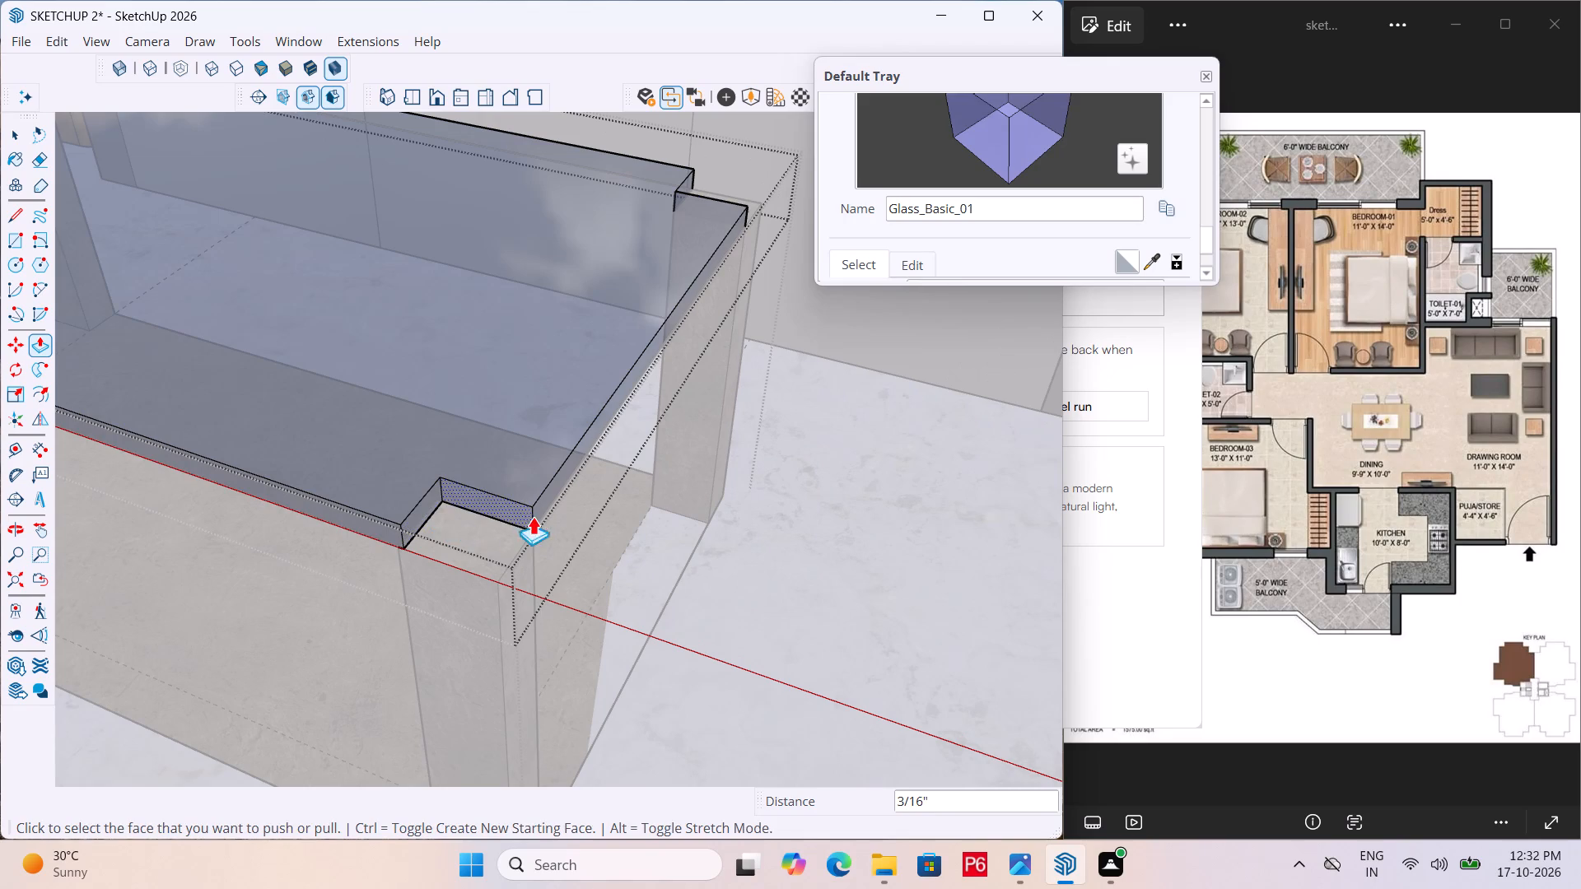
pyautogui.moveTo(429, 505); pyautogui.dragTo(438, 505)
pyautogui.click(436, 504)
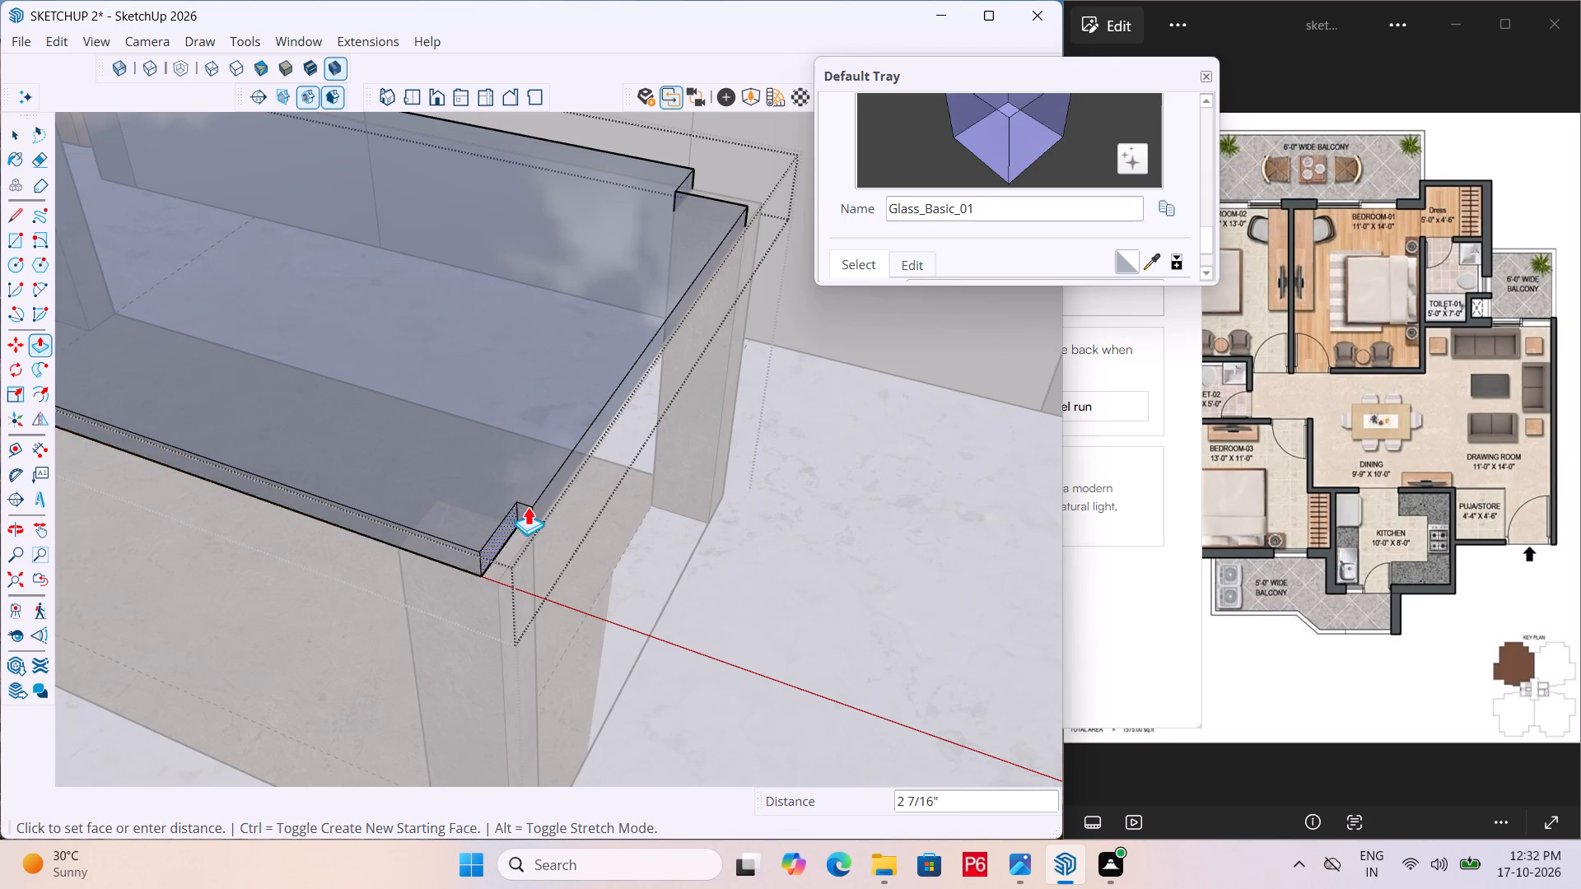
pyautogui.click(544, 498)
# Push/pull the notch face at the tabletop corner diagonally opposite the origin out about 2 7/16" to cover the leg.
pyautogui.moveTo(707, 433); pyautogui.dragTo(12, 520, button='middle')
pyautogui.scroll(4, 351, 244)
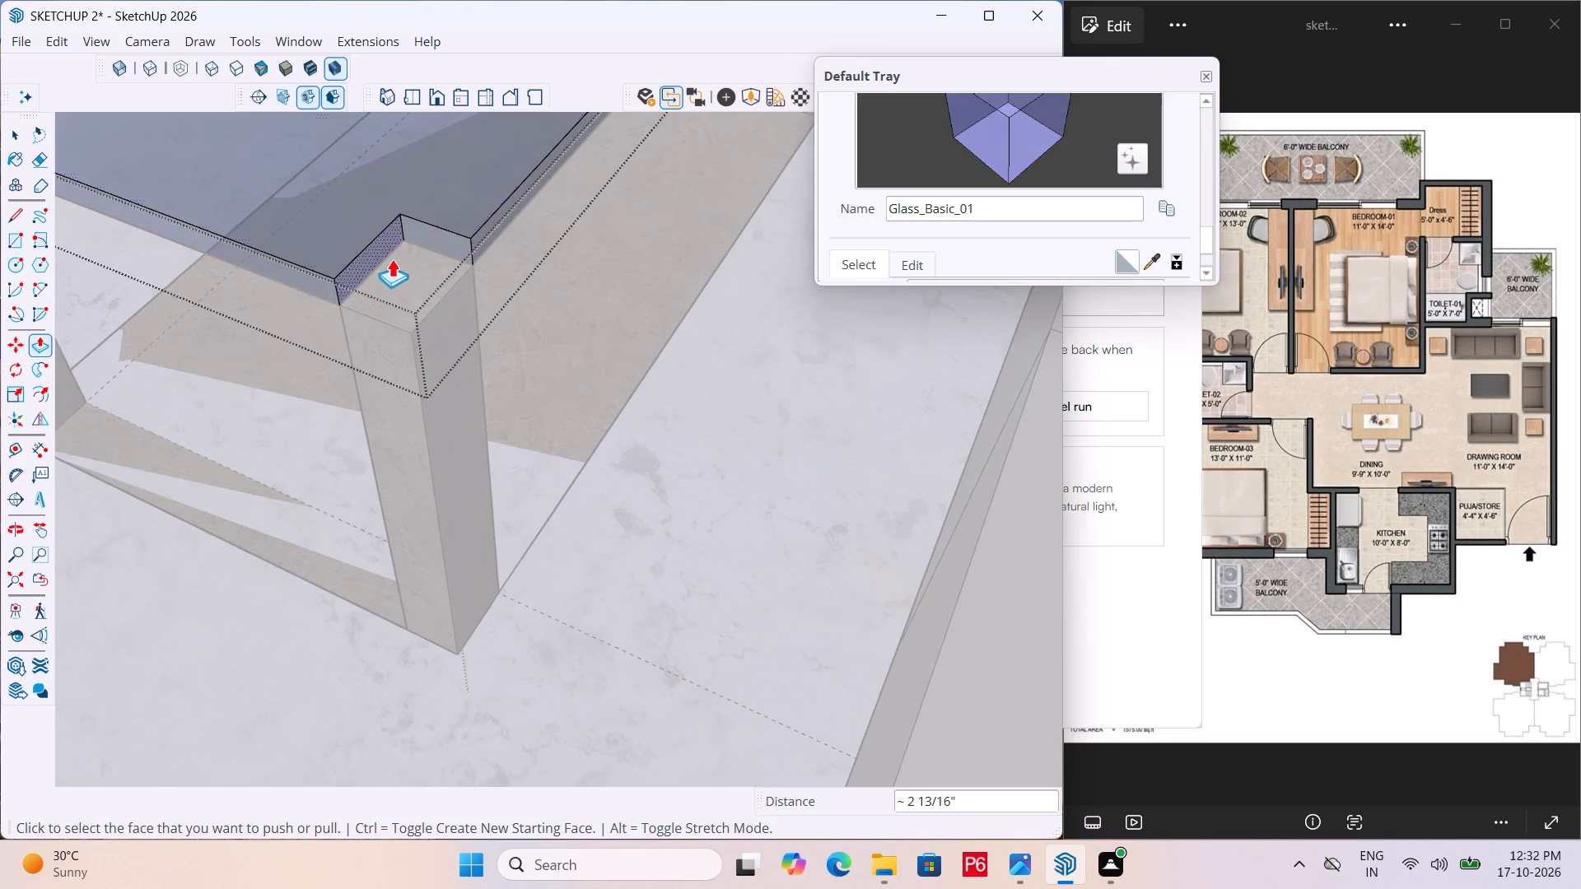
pyautogui.click(374, 257)
pyautogui.click(483, 223)
# Push/pull the notch face at the tabletop's green-axis corner out about 2 3/8" to cover that leg.
pyautogui.scroll(-7, 565, 270)
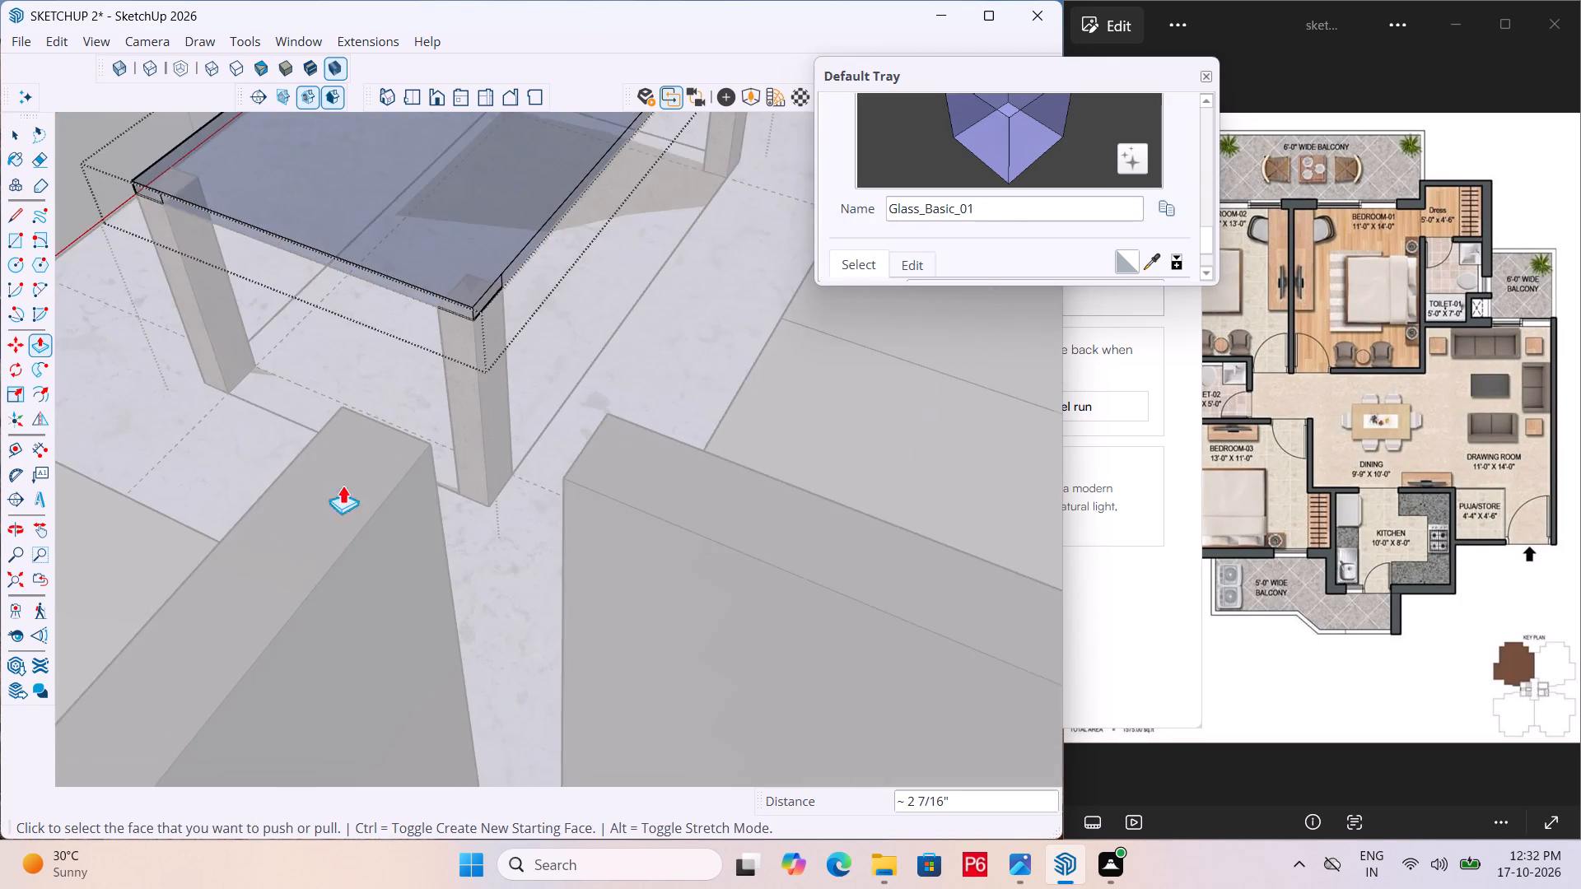
pyautogui.scroll(-4, 343, 485)
pyautogui.moveTo(589, 472); pyautogui.dragTo(0, 518, button='middle')
pyautogui.scroll(-6, 104, 197)
pyautogui.scroll(-5, 161, 236)
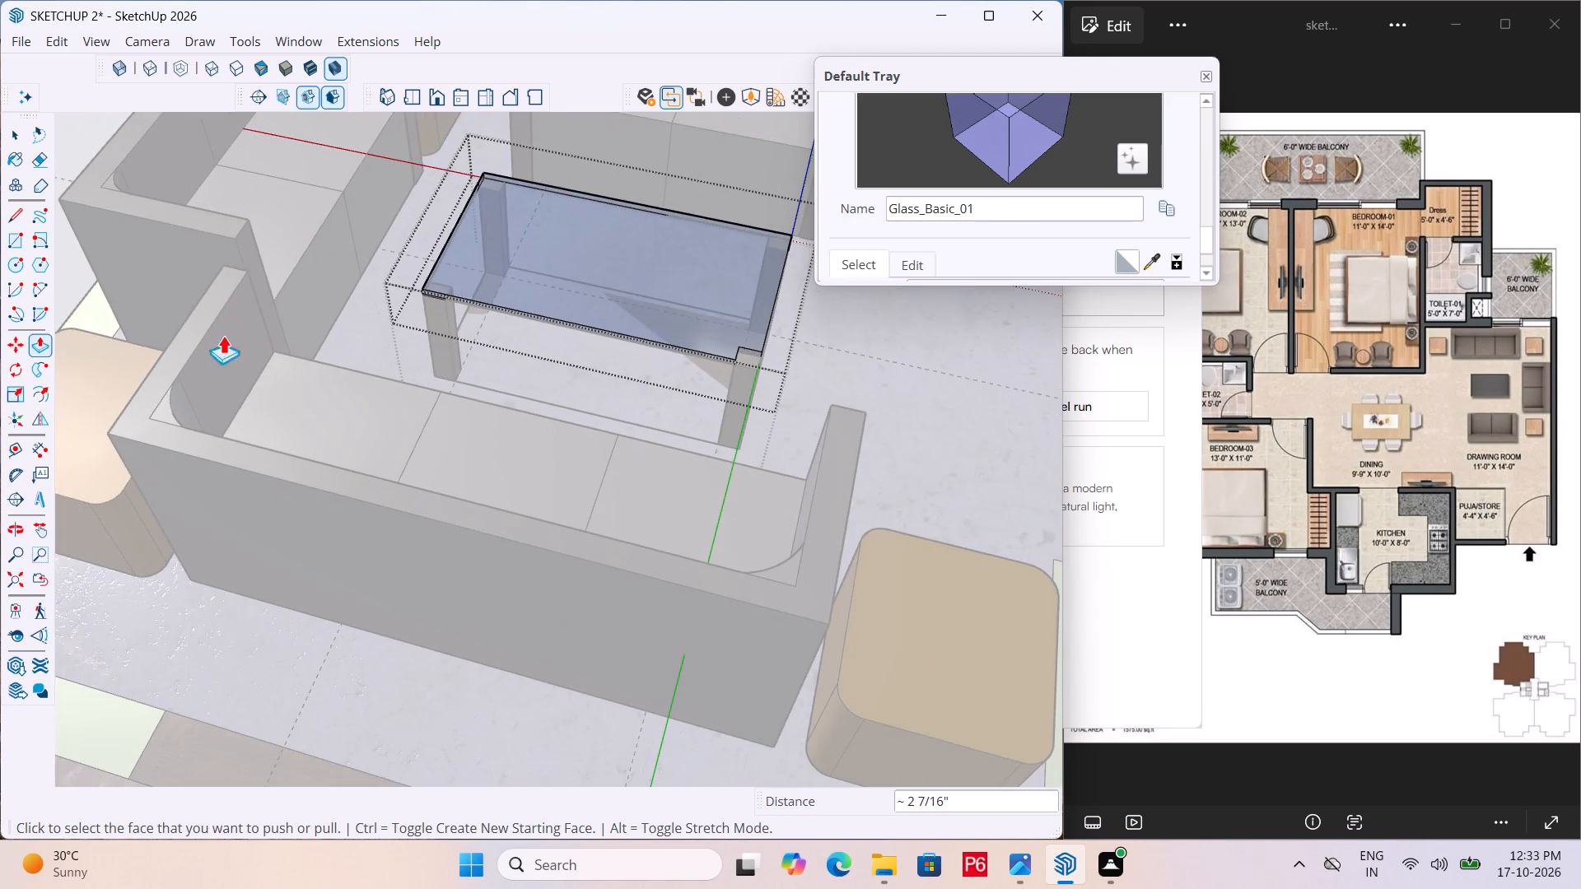
pyautogui.scroll(11, 755, 365)
pyautogui.middleClick(662, 337)
pyautogui.click(651, 327)
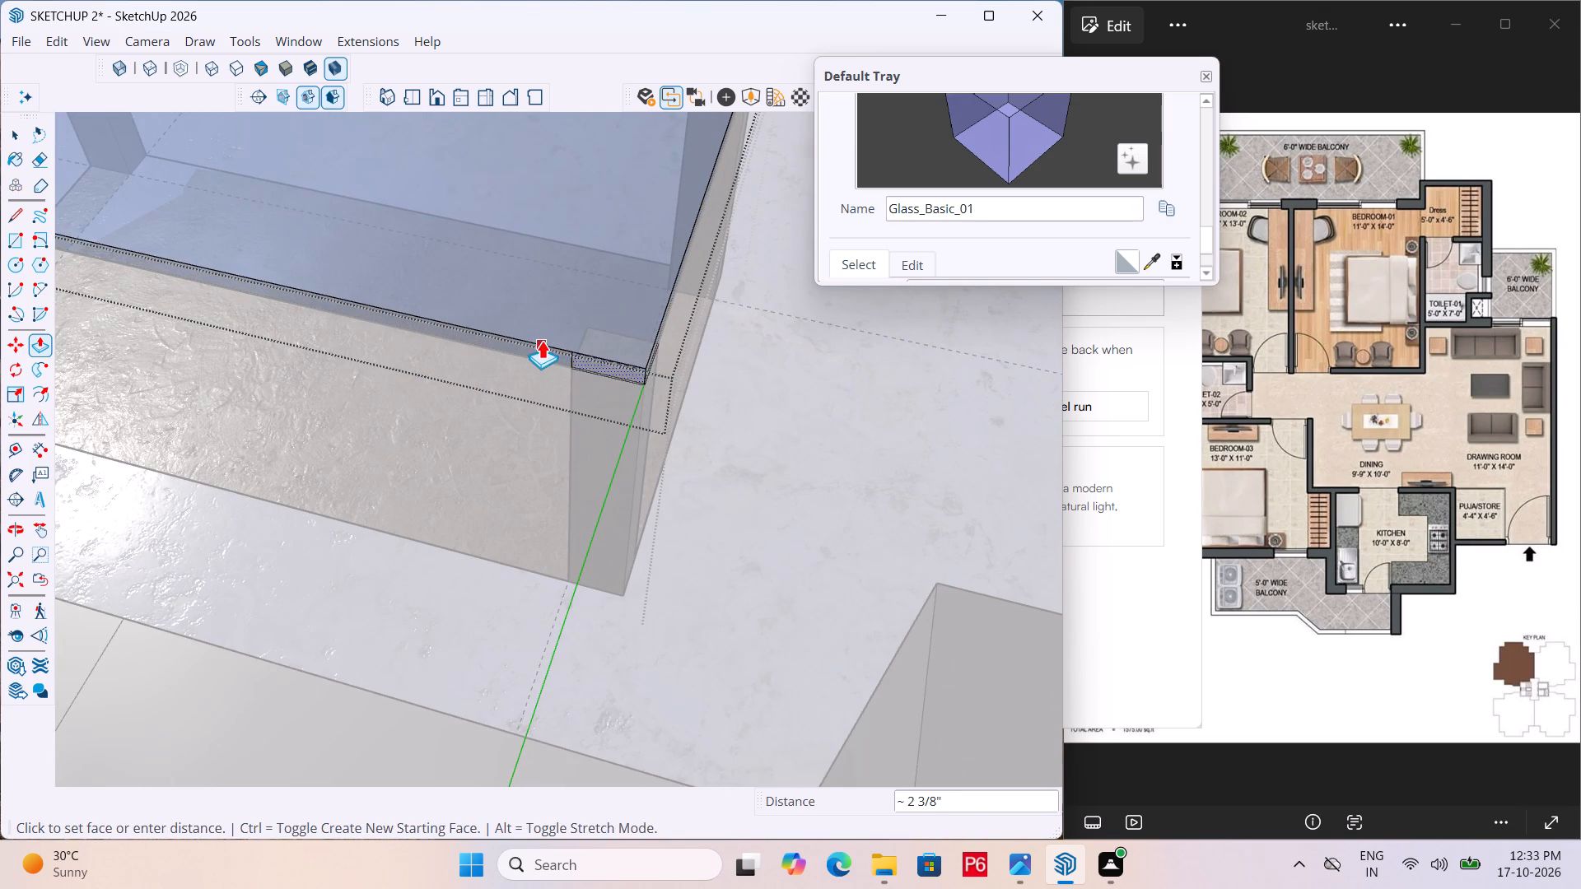
pyautogui.click(543, 341)
# Save the model and close the glass tabletop group, staying inside the centre table group.
pyautogui.scroll(-6, 691, 215)
pyautogui.scroll(-5, 614, 408)
pyautogui.hotkey('ctrl', 's')
pyautogui.hotkey('ctrl', 's')
pyautogui.hotkey('ctrl', 's')
pyautogui.keyDown('ctrl'); pyautogui.scroll(-6, 512, 422); pyautogui.keyUp('ctrl')
pyautogui.hotkey('ctrl', 's')
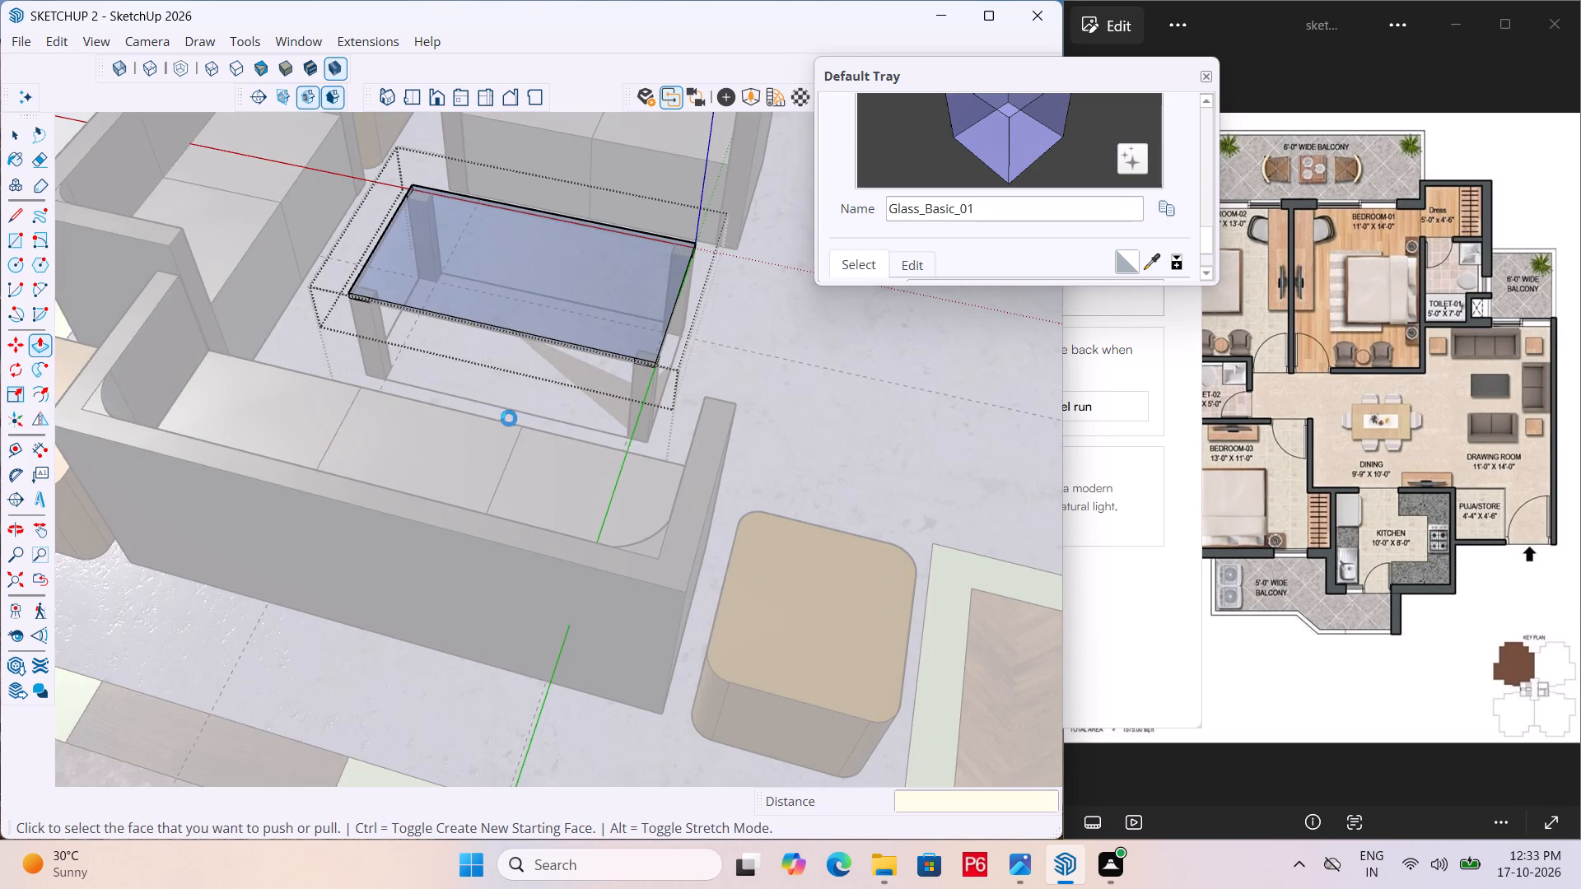
pyautogui.moveTo(309, 387); pyautogui.dragTo(1081, 355, button='middle')
pyautogui.moveTo(240, 544); pyautogui.dragTo(804, 408, button='middle')
pyautogui.scroll(-3, 254, 427)
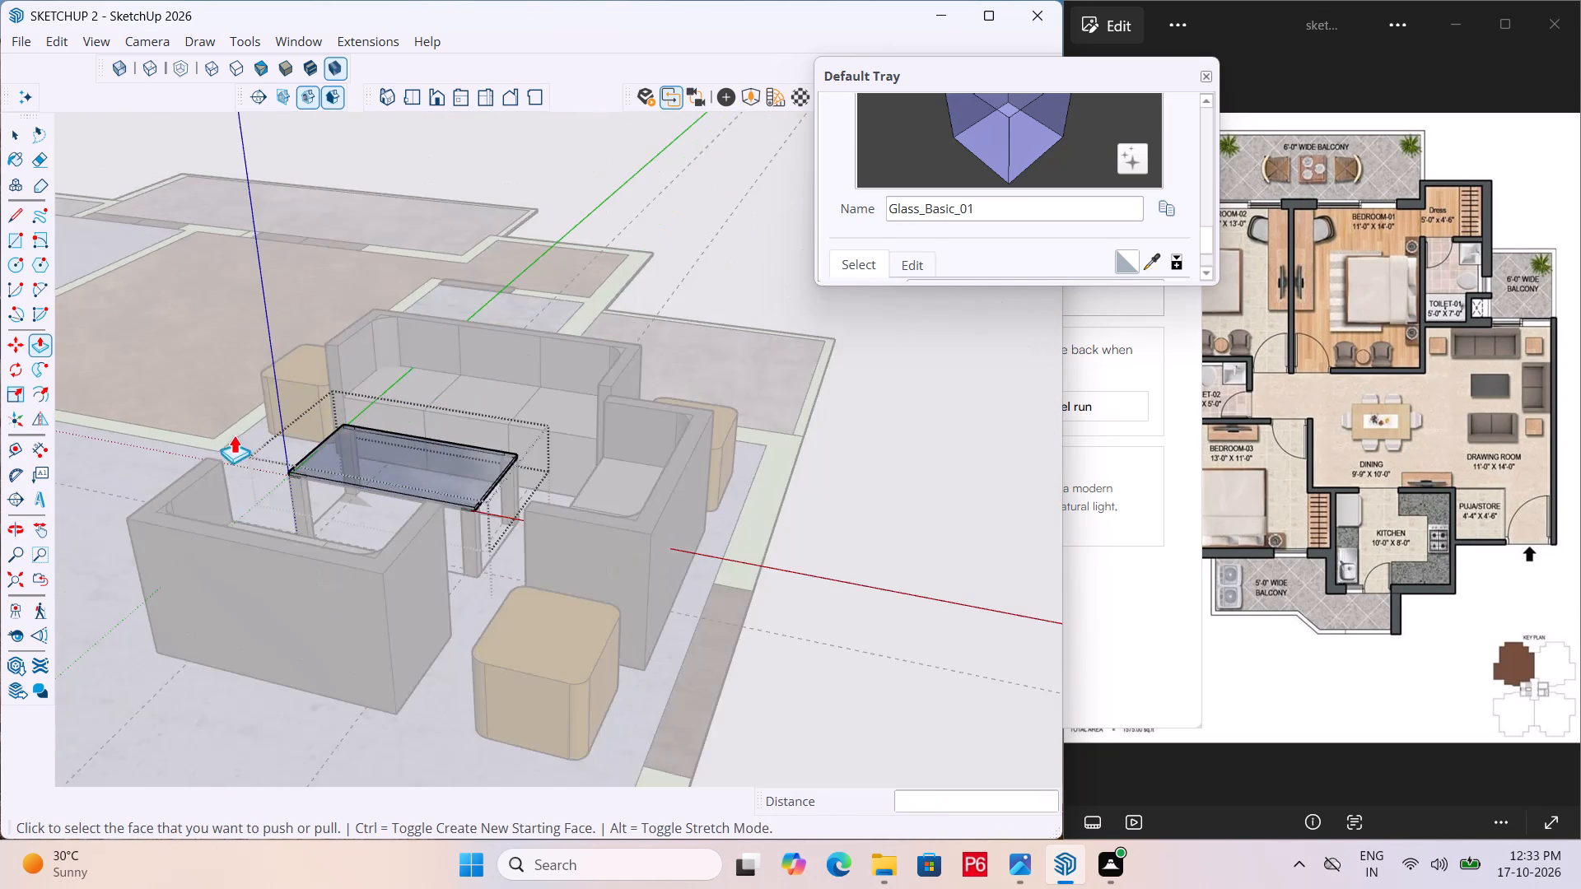
pyautogui.scroll(-5, 234, 435)
pyautogui.moveTo(434, 412); pyautogui.dragTo(401, 576, button='middle')
pyautogui.press('space')
pyautogui.click(758, 464)
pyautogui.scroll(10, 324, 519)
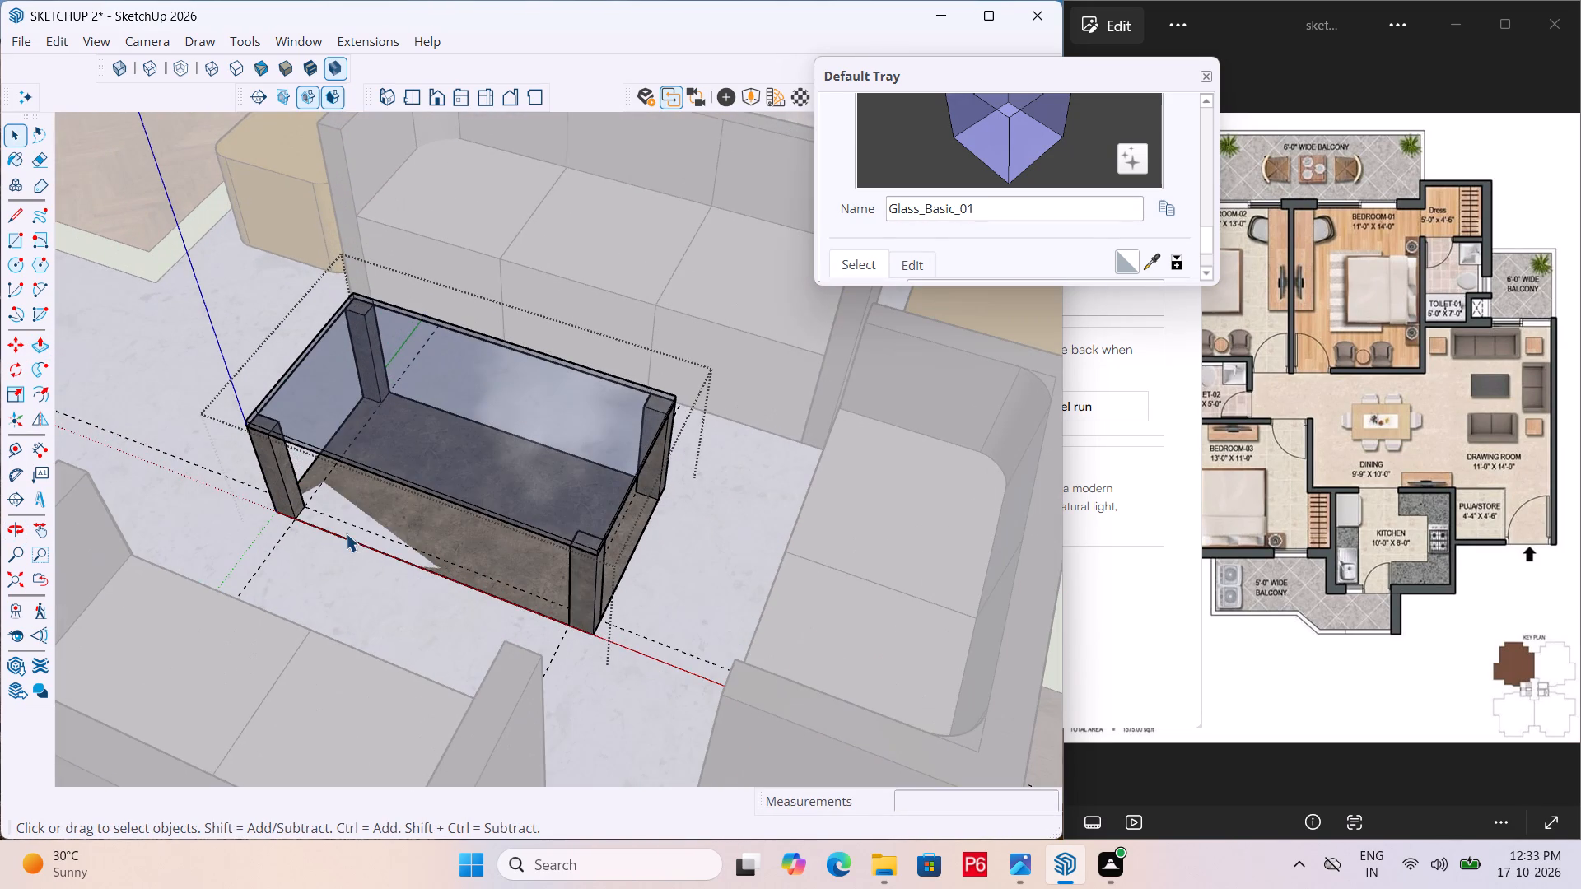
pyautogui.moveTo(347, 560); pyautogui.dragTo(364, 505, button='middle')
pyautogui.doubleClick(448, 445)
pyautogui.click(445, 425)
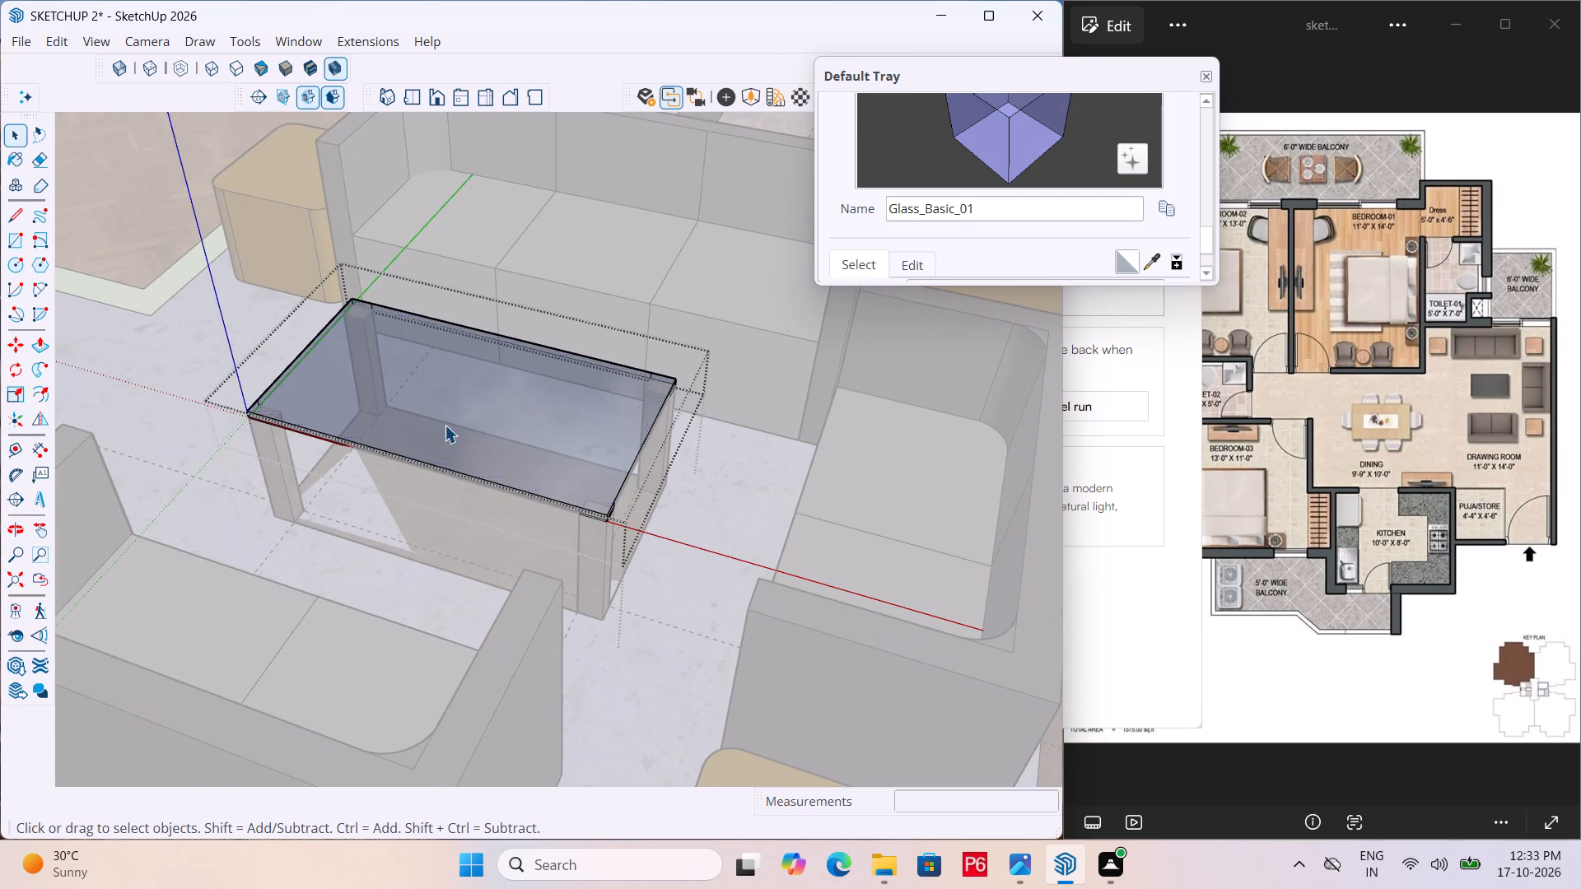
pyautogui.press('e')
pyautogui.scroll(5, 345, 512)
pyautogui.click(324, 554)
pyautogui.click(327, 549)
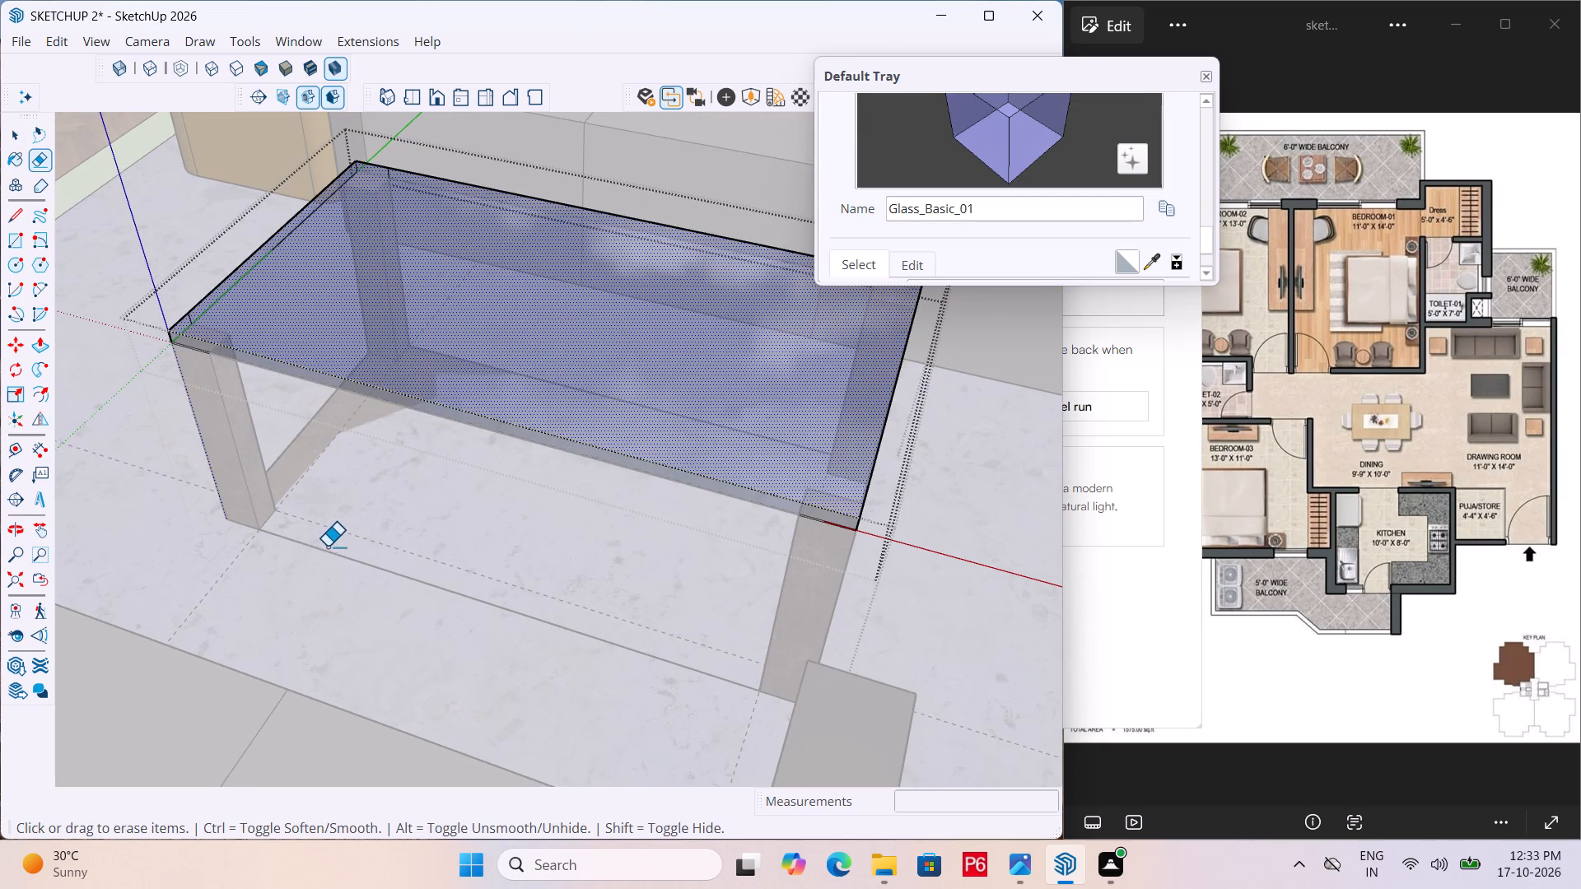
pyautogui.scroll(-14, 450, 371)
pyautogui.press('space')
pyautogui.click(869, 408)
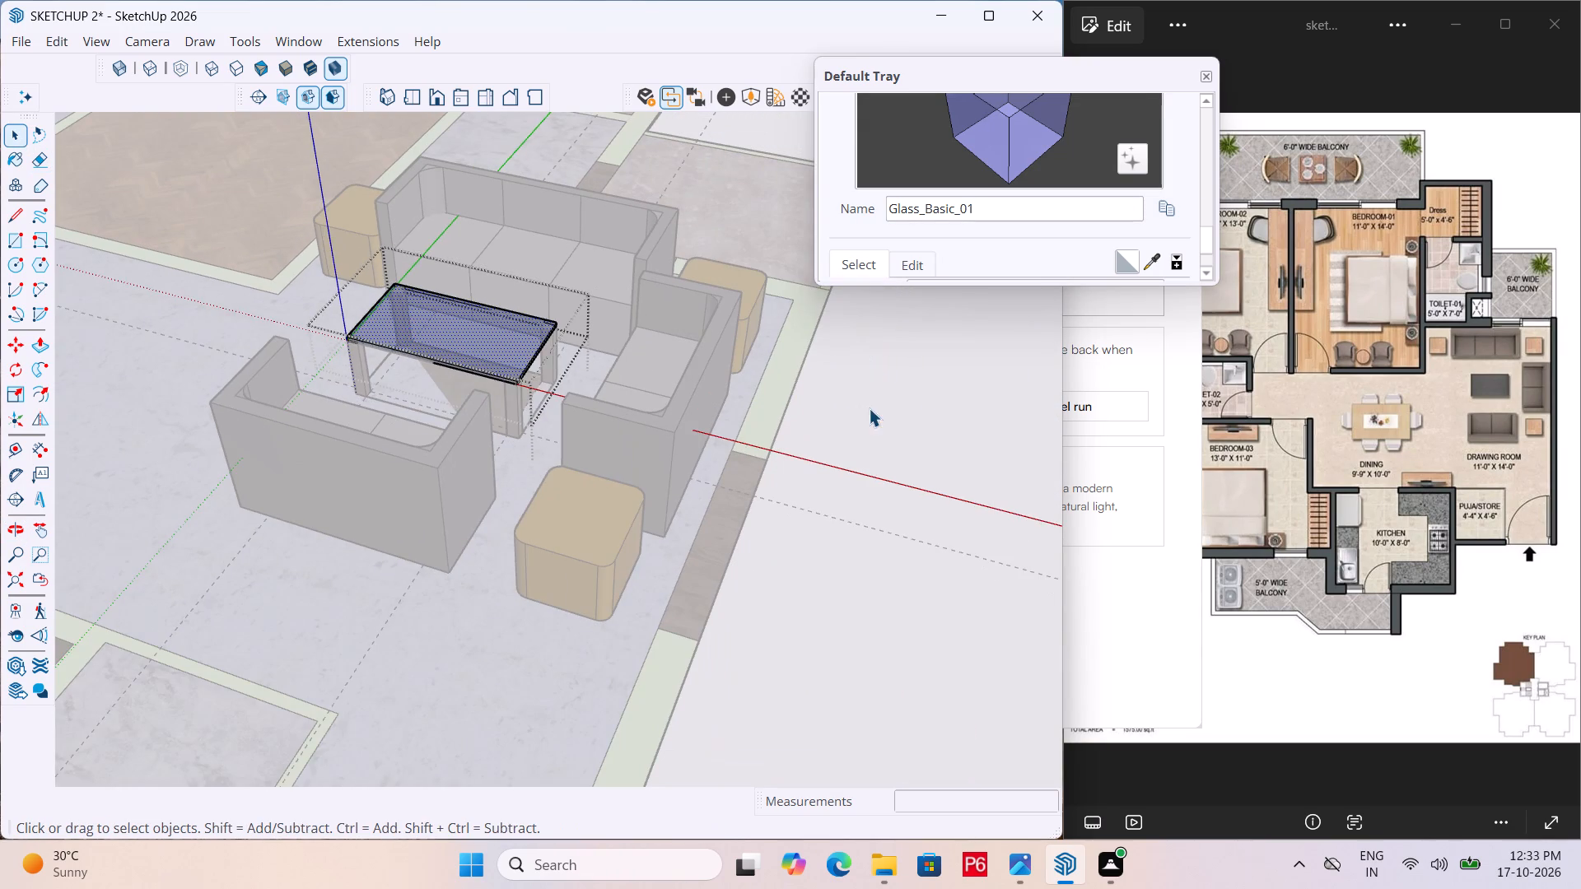
# Erase the leftover plaster face lying on the floor between the centre table's legs, along with its nearest bounding edges.
pyautogui.click(502, 334)
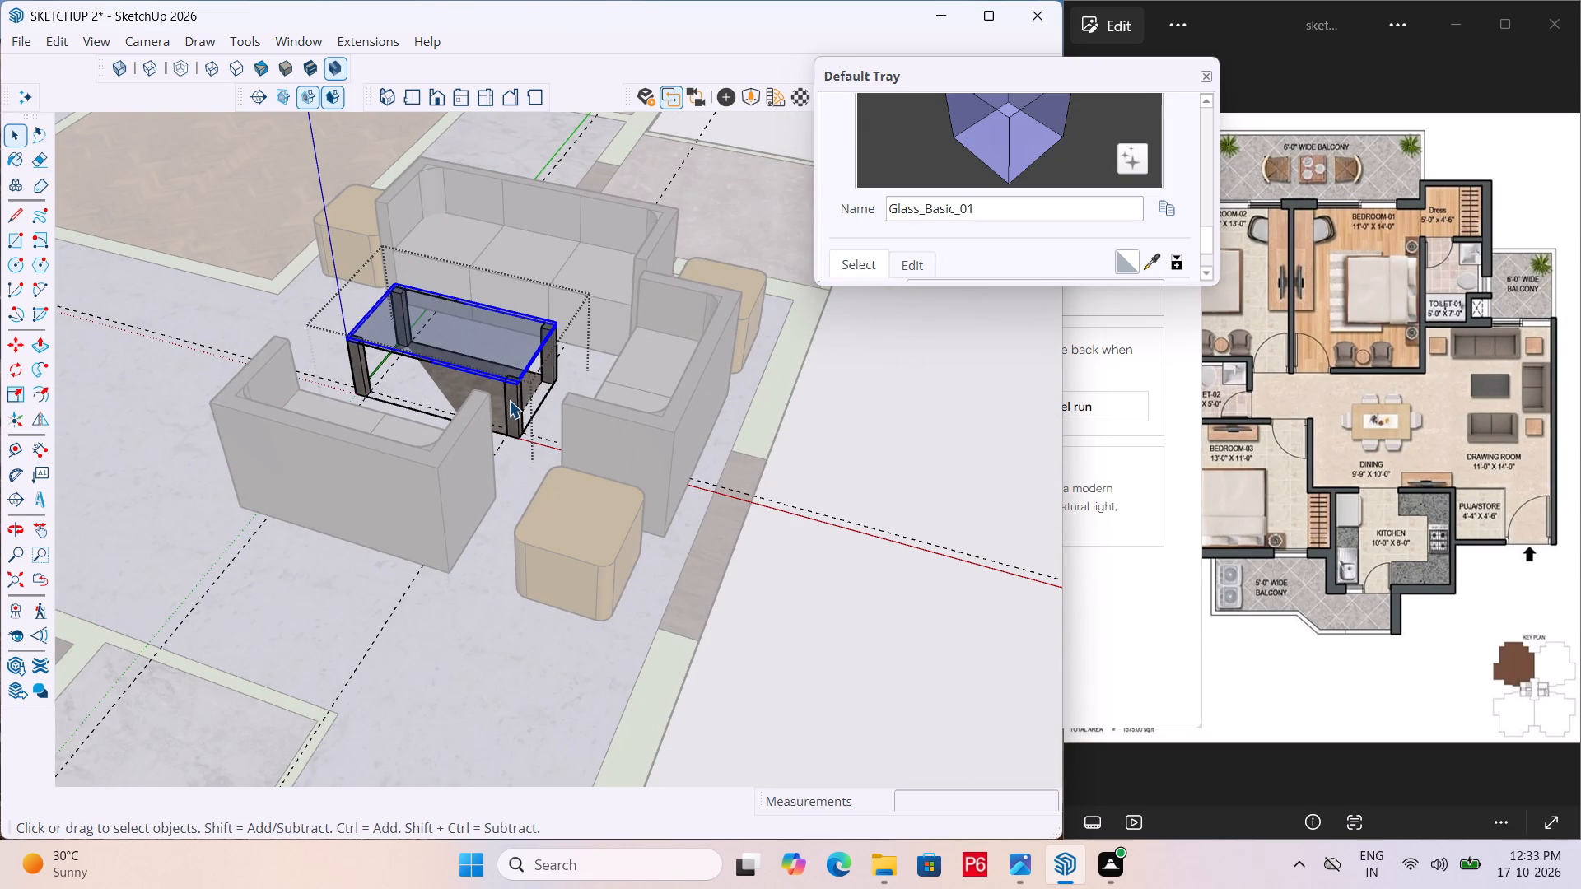
pyautogui.doubleClick(509, 400)
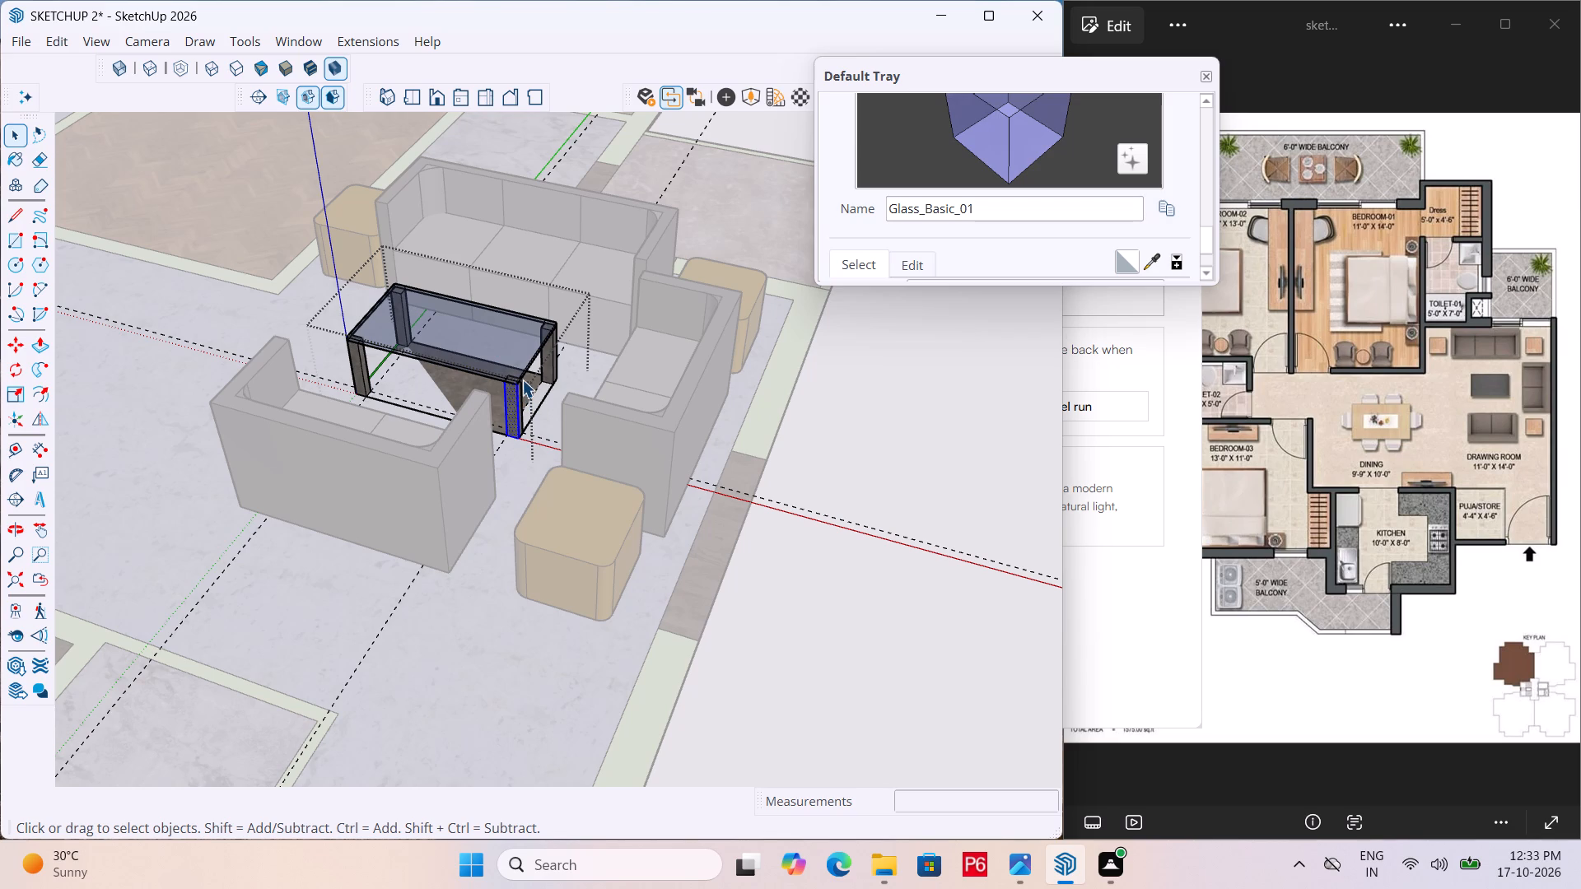
pyautogui.scroll(5, 326, 319)
pyautogui.scroll(4, 366, 381)
pyautogui.press('space')
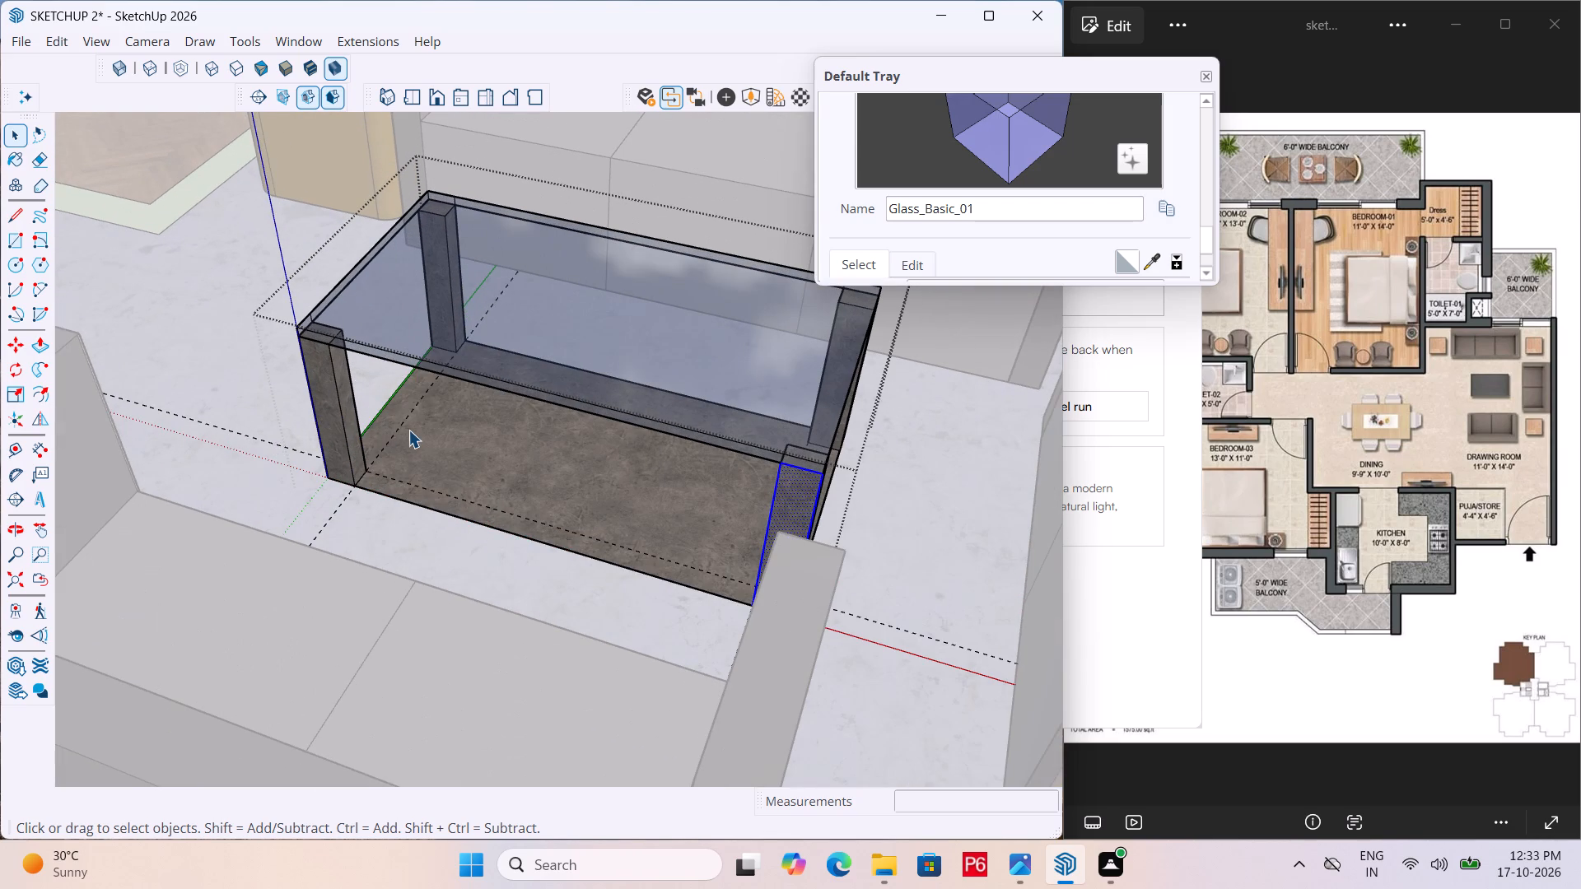
pyautogui.press('e')
pyautogui.moveTo(385, 413); pyautogui.dragTo(382, 405)
pyautogui.click(382, 405)
pyautogui.moveTo(419, 495); pyautogui.dragTo(414, 510)
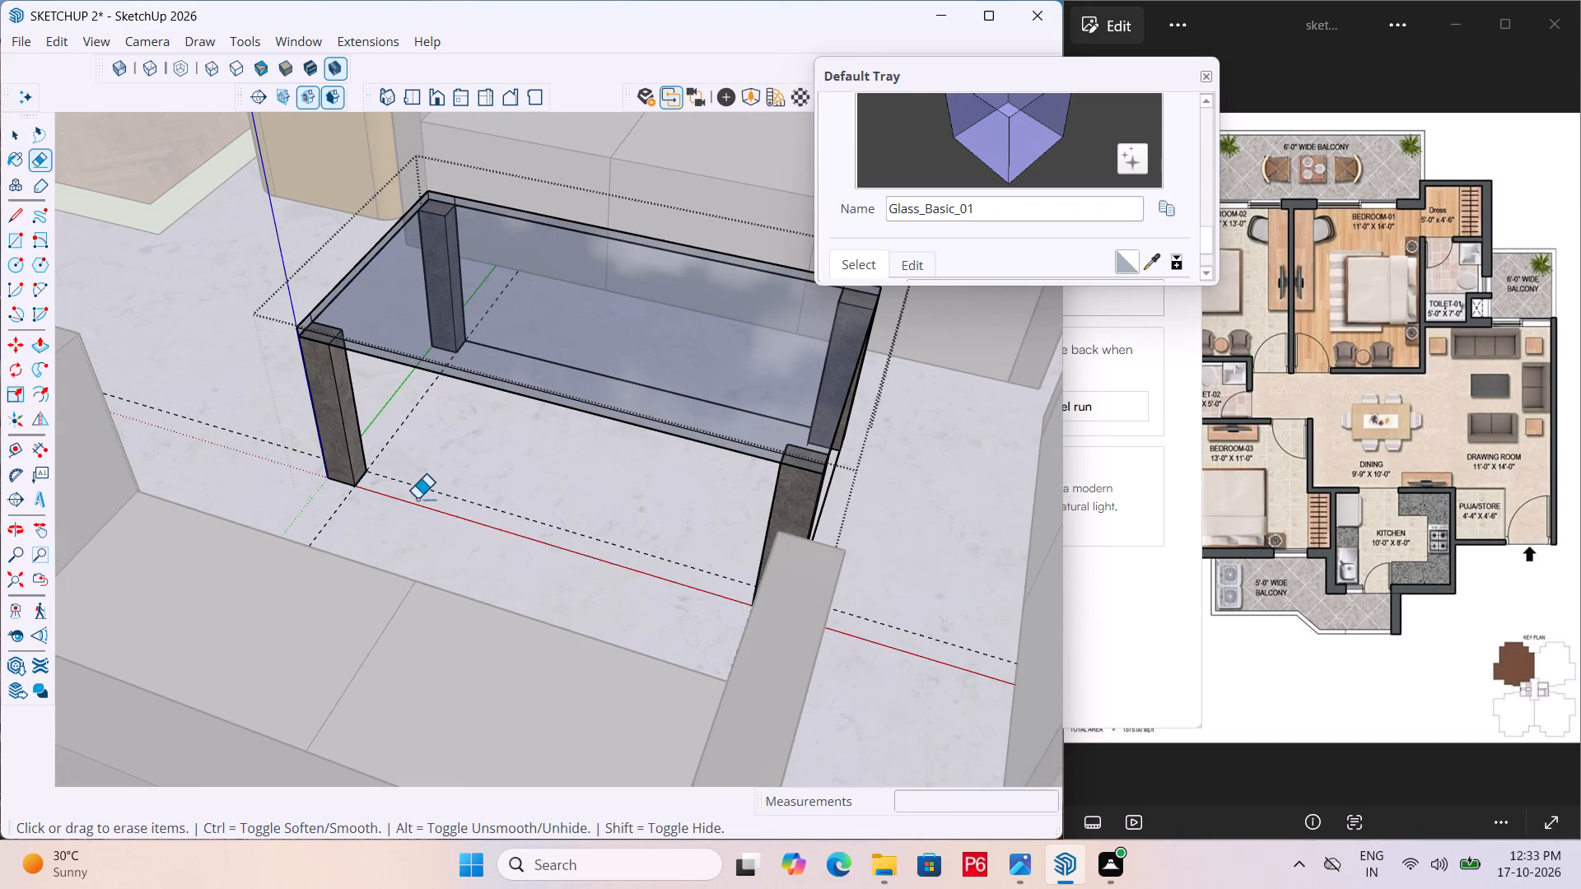
# Erase the remaining floor-level edges running between the centre table's other legs.
pyautogui.scroll(-5, 320, 427)
pyautogui.moveTo(611, 452); pyautogui.dragTo(331, 468, button='middle')
pyautogui.moveTo(573, 500); pyautogui.dragTo(591, 517)
pyautogui.moveTo(591, 517); pyautogui.dragTo(599, 506)
pyautogui.moveTo(711, 453); pyautogui.dragTo(515, 464, button='middle')
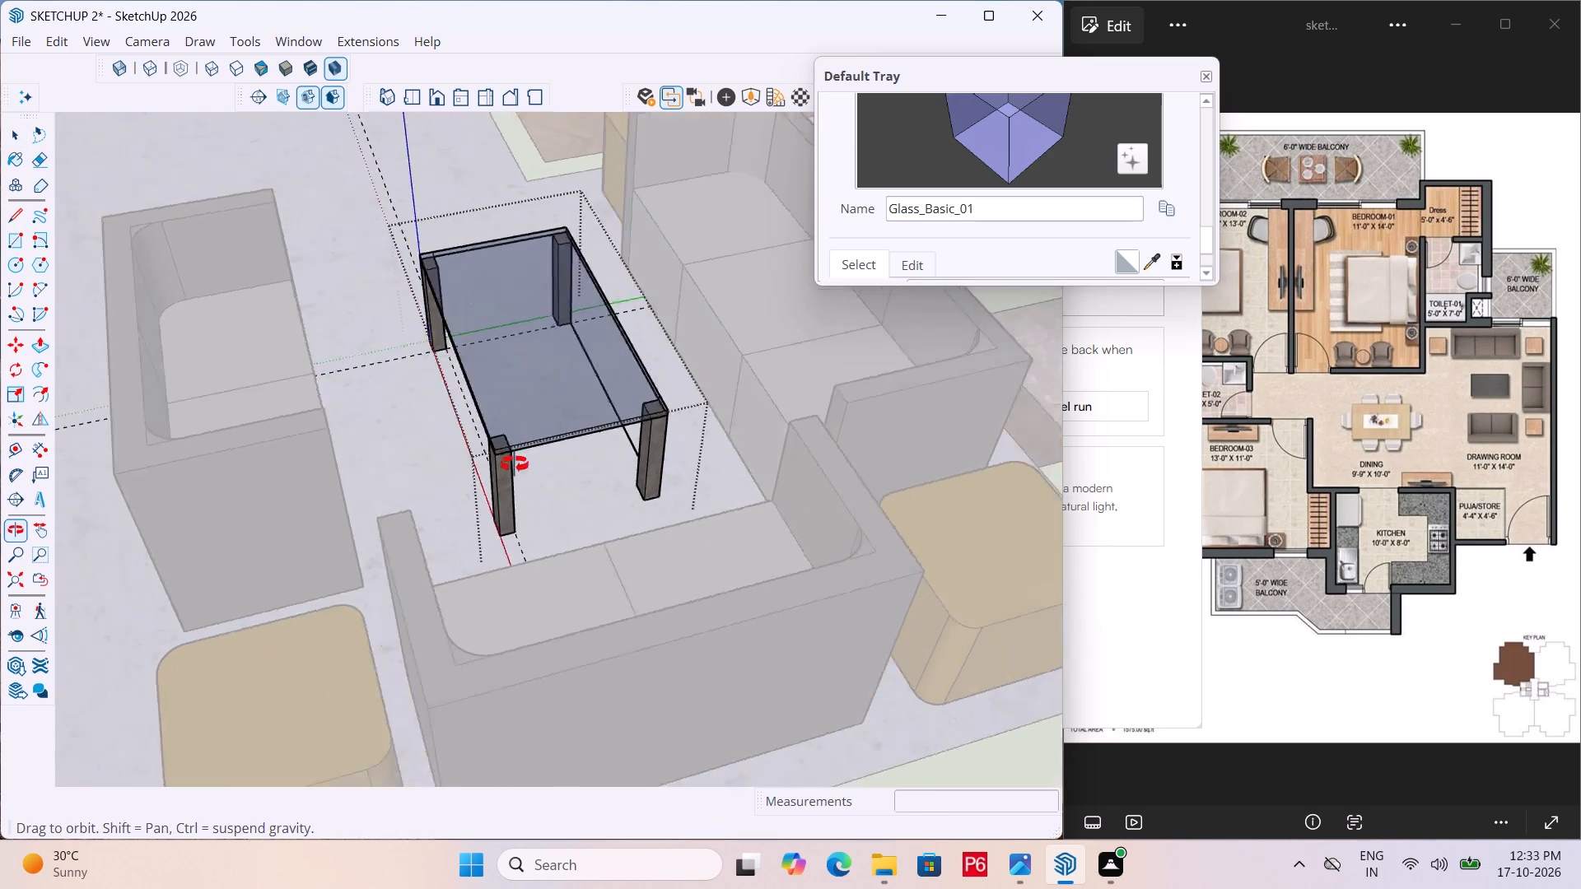
pyautogui.moveTo(515, 464); pyautogui.dragTo(151, 407, button='middle')
pyautogui.moveTo(705, 459); pyautogui.dragTo(713, 463)
pyautogui.click(713, 463)
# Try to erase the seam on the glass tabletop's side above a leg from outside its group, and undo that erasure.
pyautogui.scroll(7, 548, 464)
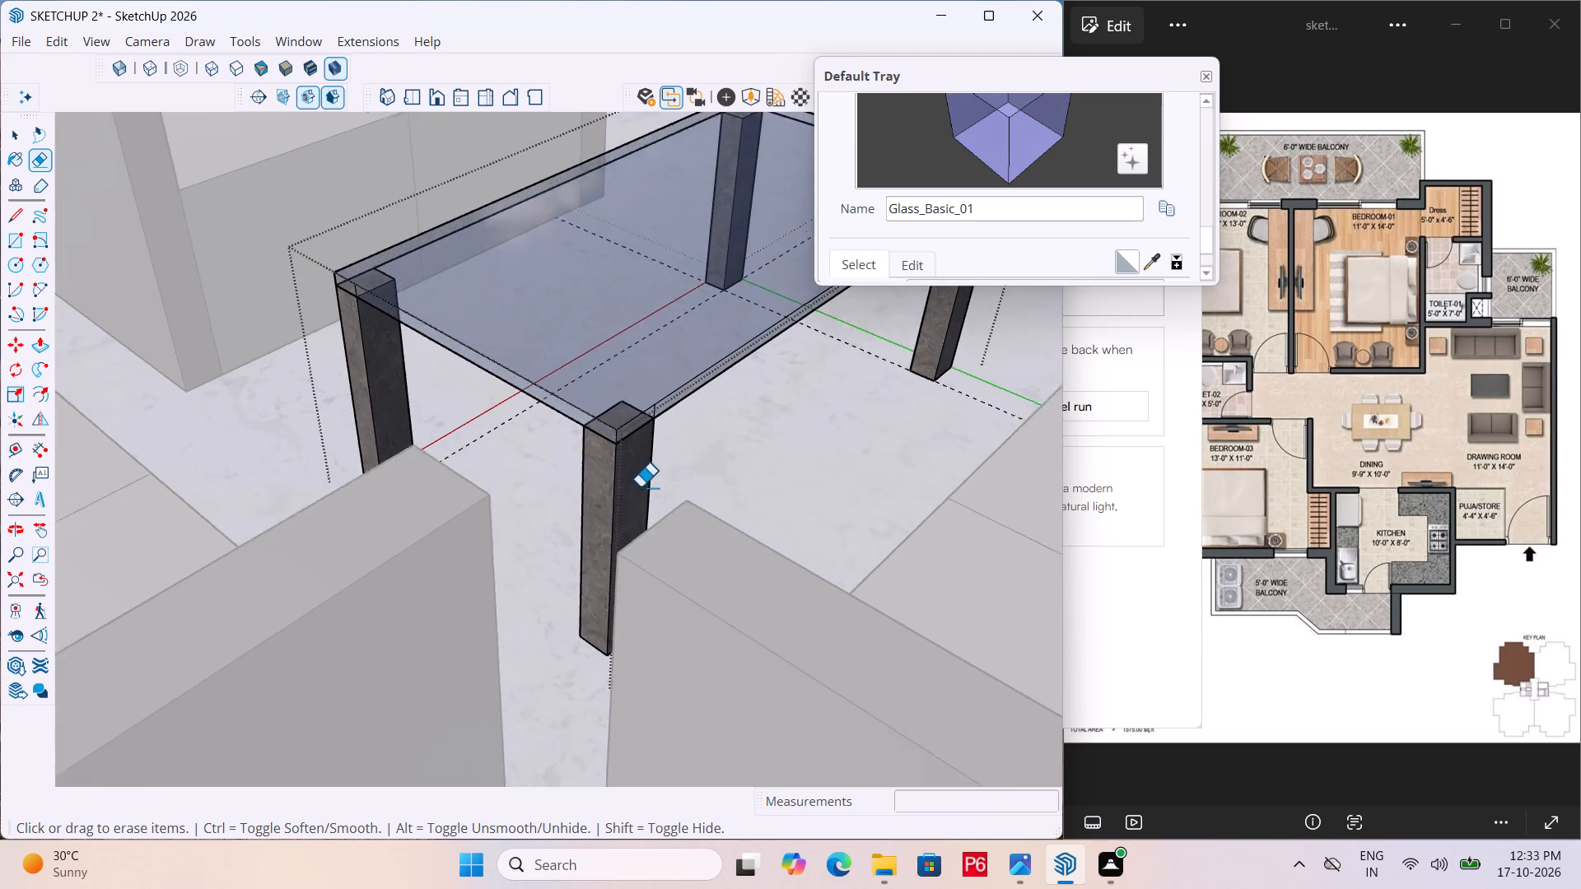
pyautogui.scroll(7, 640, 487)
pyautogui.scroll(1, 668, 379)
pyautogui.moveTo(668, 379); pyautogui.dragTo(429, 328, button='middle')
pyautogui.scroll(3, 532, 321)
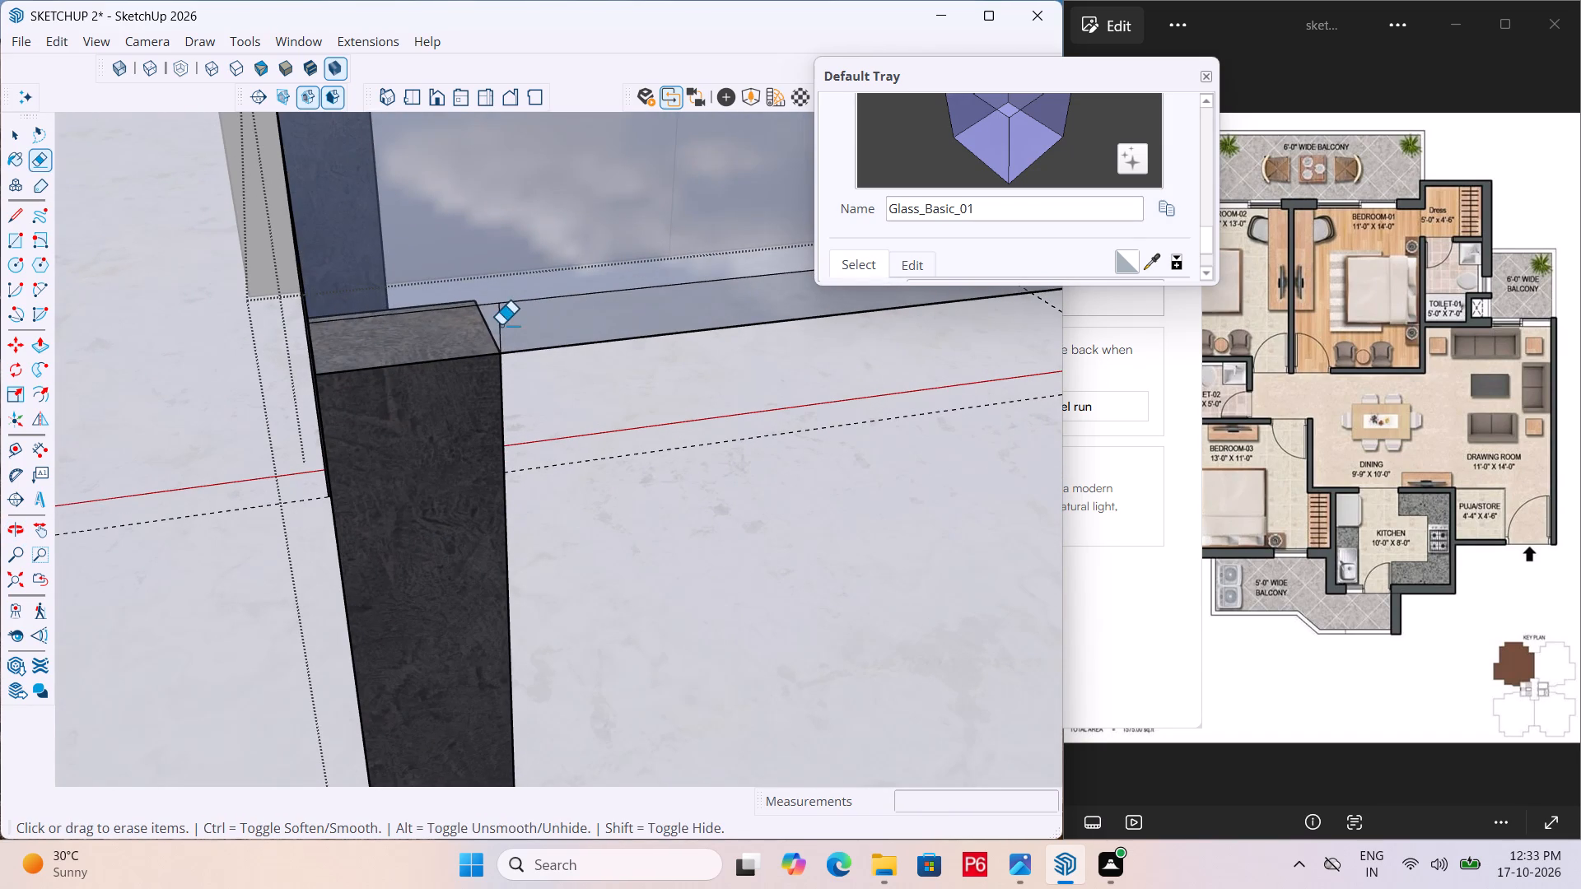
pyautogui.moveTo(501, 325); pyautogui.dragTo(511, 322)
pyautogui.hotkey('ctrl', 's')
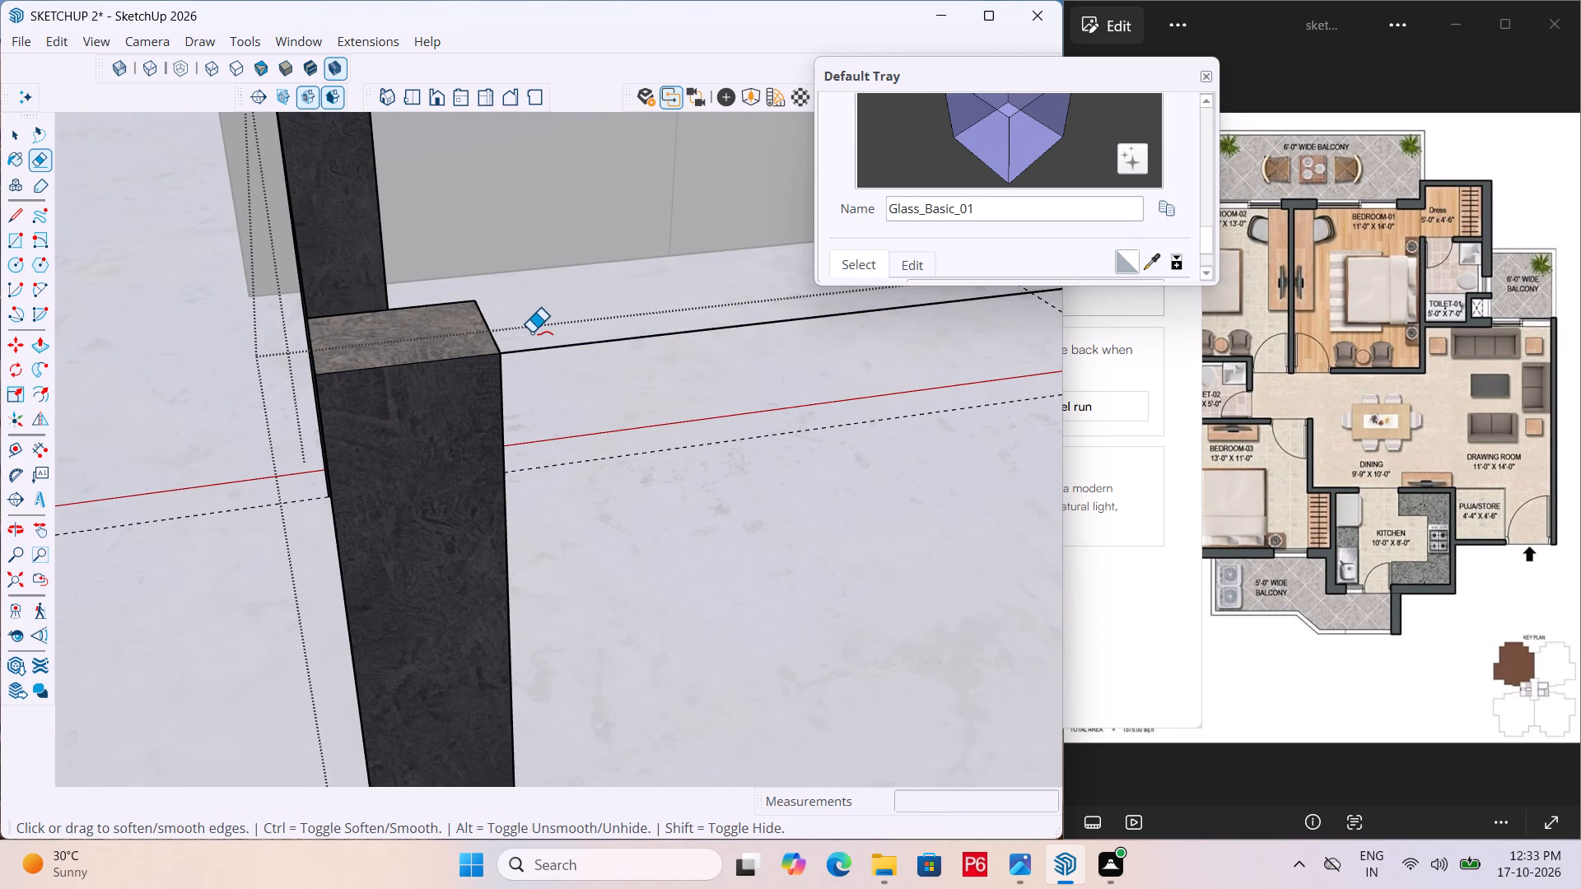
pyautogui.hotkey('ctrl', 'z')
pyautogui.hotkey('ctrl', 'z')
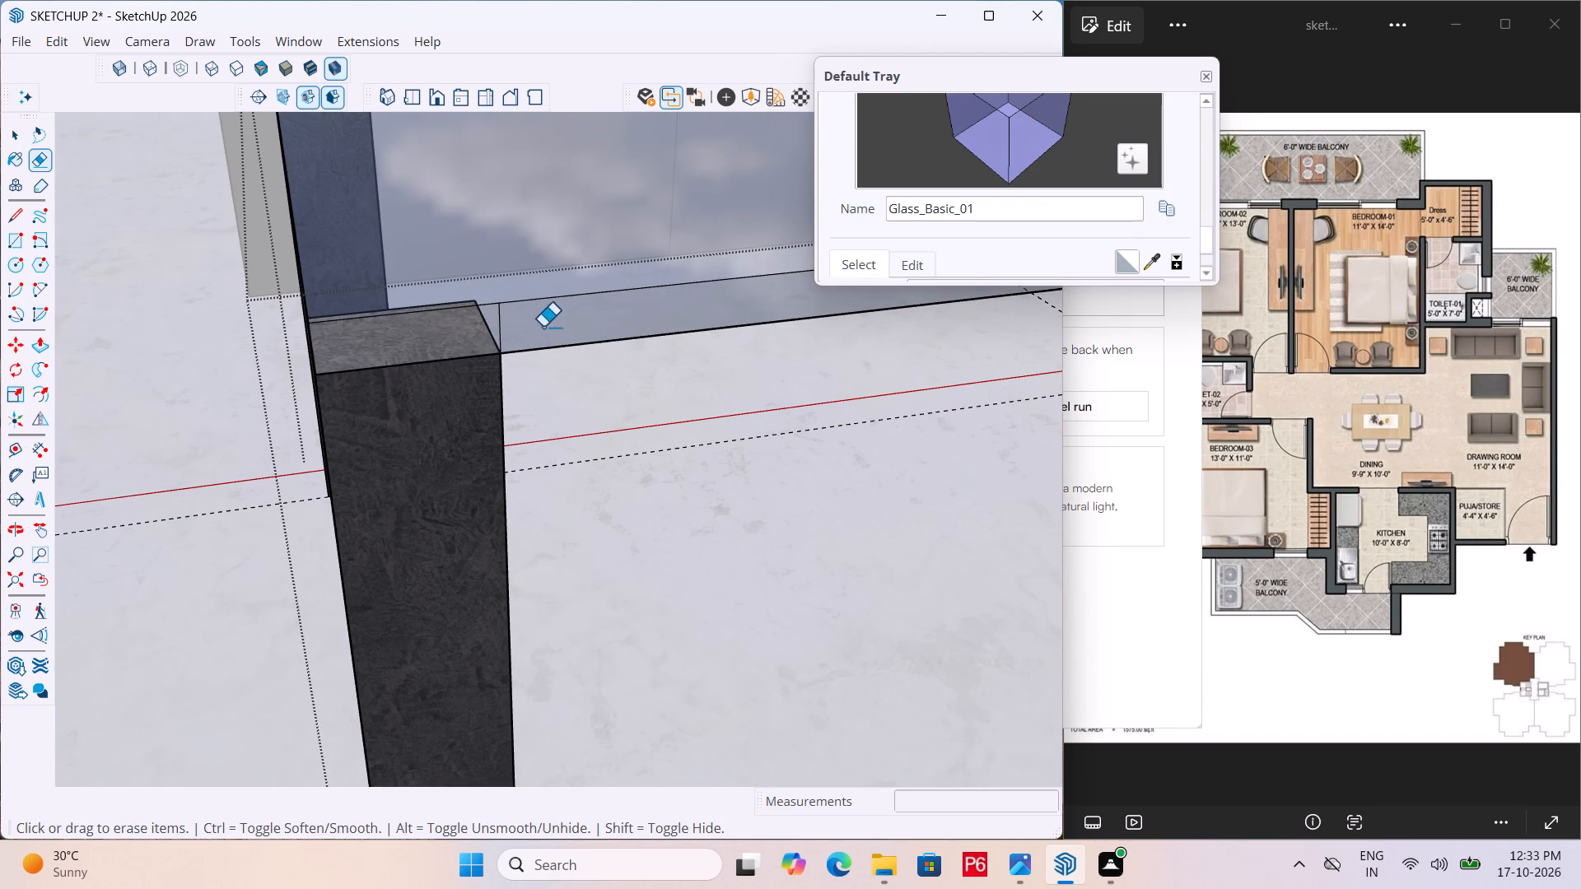
# Open the glass tabletop group and erase the vertical seam on its long side at the corner diagonally opposite the origin.
pyautogui.press('space')
pyautogui.doubleClick(586, 319)
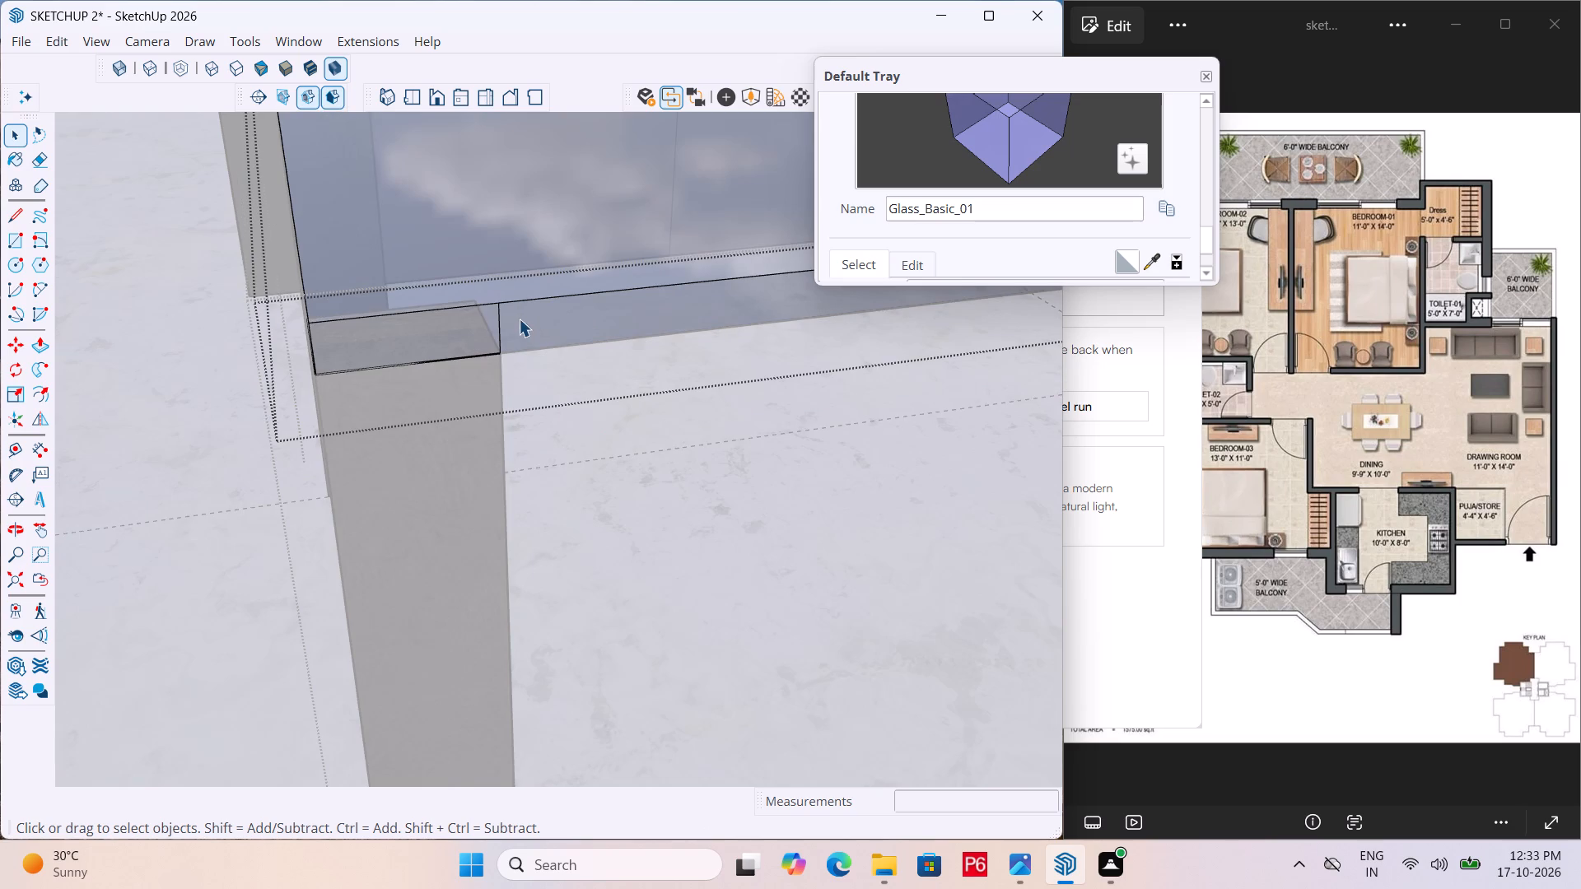
pyautogui.press('e')
pyautogui.click(499, 326)
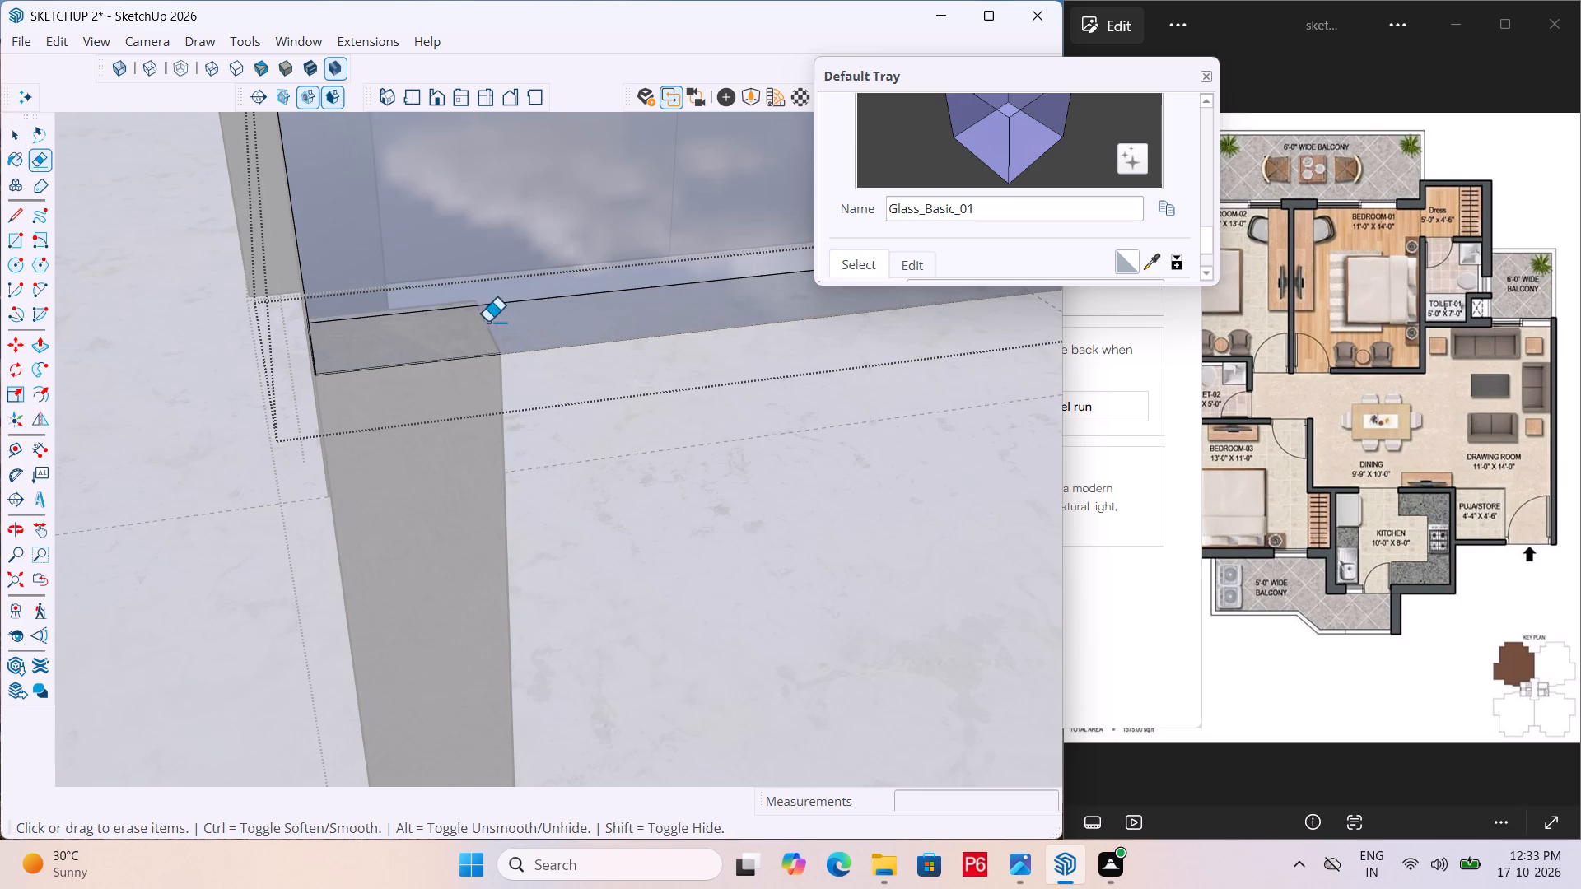
# Erase the vertical seams on the glass tabletop's sides at the green-axis corner and the origin corner.
pyautogui.scroll(-12, 437, 398)
pyautogui.moveTo(894, 337); pyautogui.dragTo(585, 332, button='middle')
pyautogui.scroll(2, 609, 332)
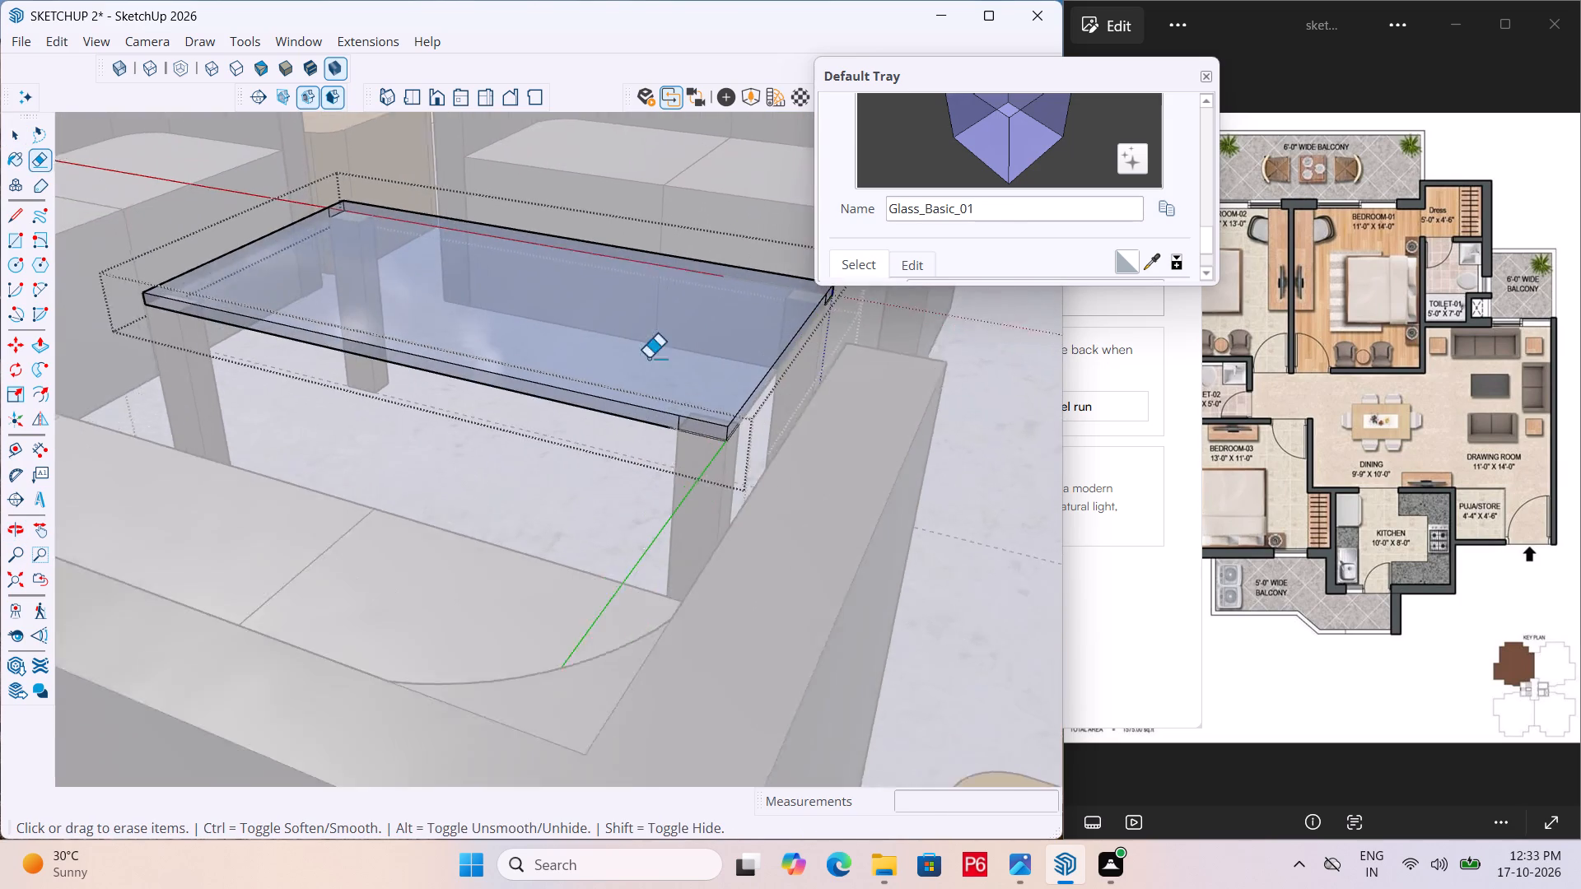
pyautogui.scroll(10, 648, 358)
pyautogui.moveTo(698, 432); pyautogui.dragTo(677, 428)
pyautogui.scroll(-4, 586, 418)
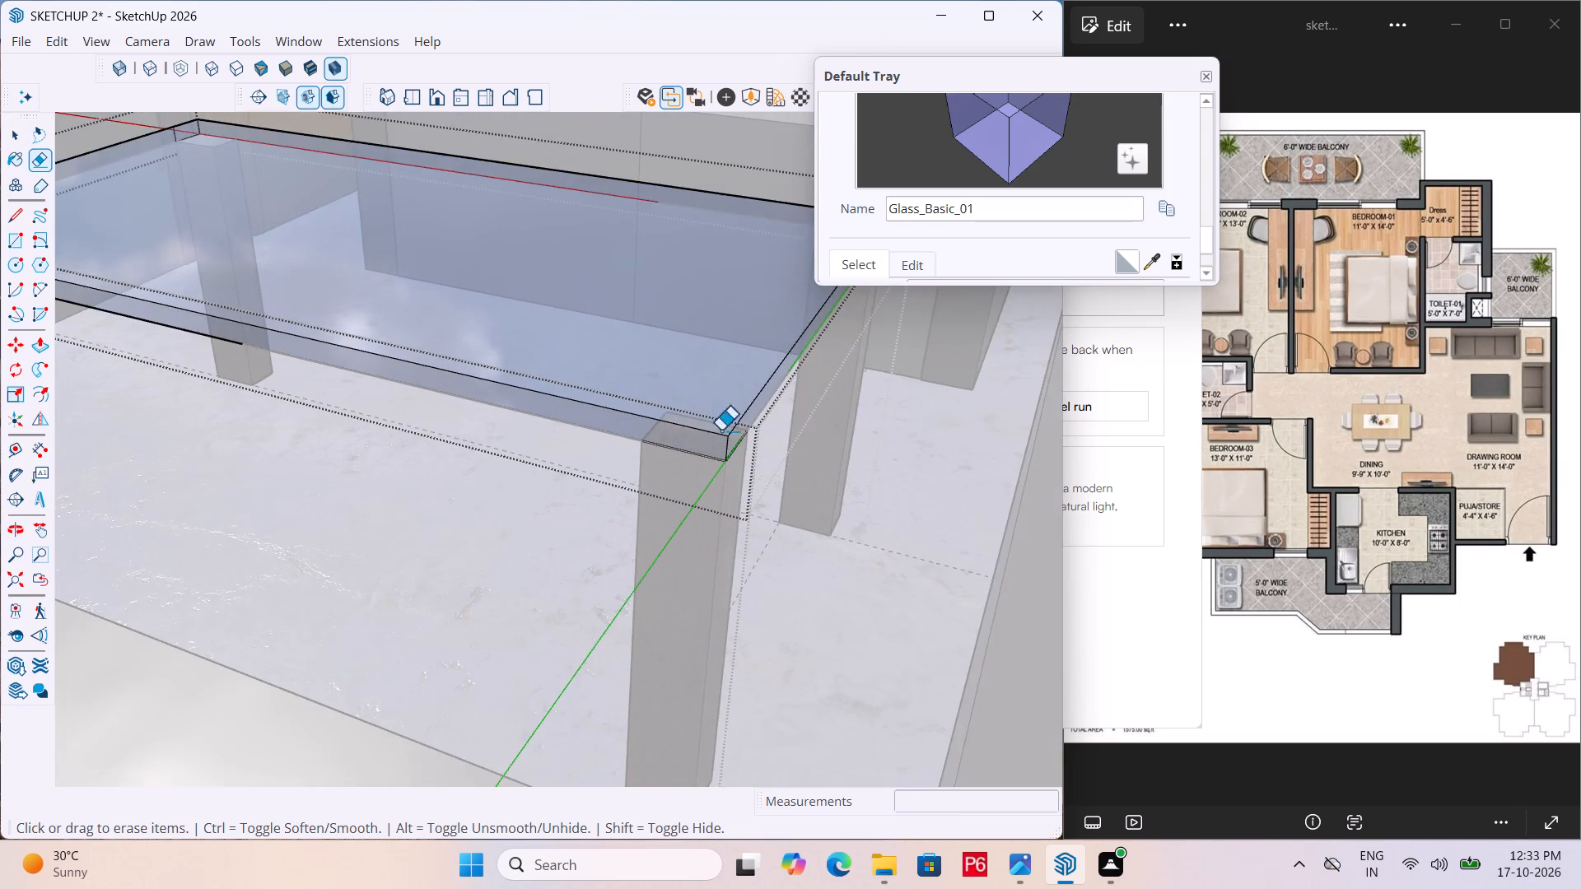
pyautogui.moveTo(878, 431); pyautogui.dragTo(403, 451, button='middle')
pyautogui.scroll(6, 282, 298)
pyautogui.click(139, 234)
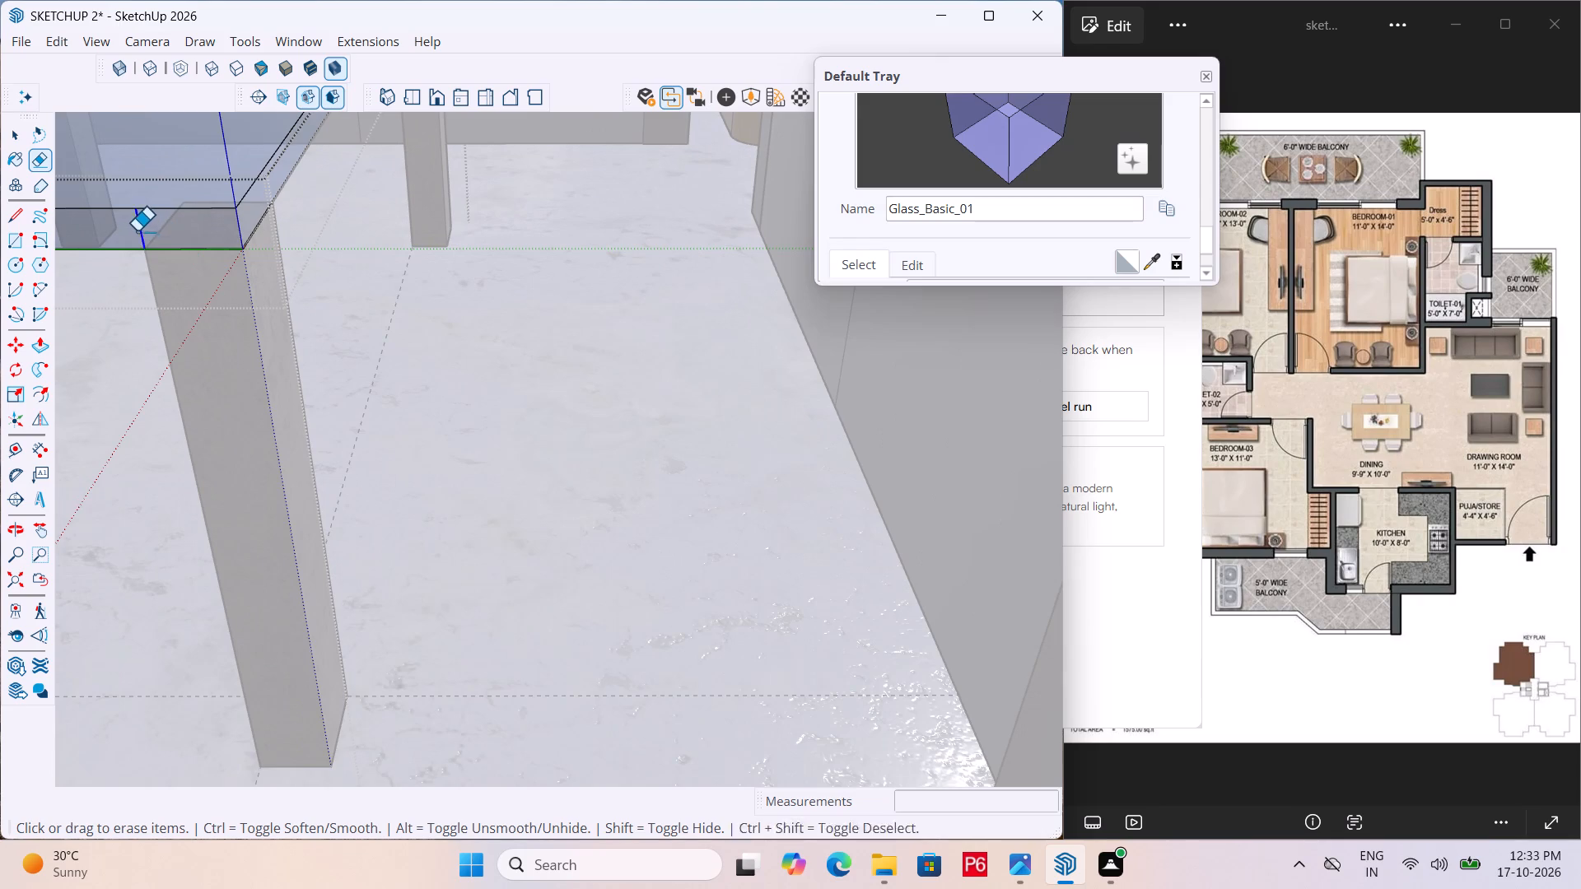
# Erase the vertical seam on the glass tabletop's side at the red-axis corner.
pyautogui.scroll(-6, 485, 422)
pyautogui.scroll(-1, 744, 478)
pyautogui.moveTo(725, 486); pyautogui.dragTo(316, 520, button='middle')
pyautogui.scroll(5, 574, 174)
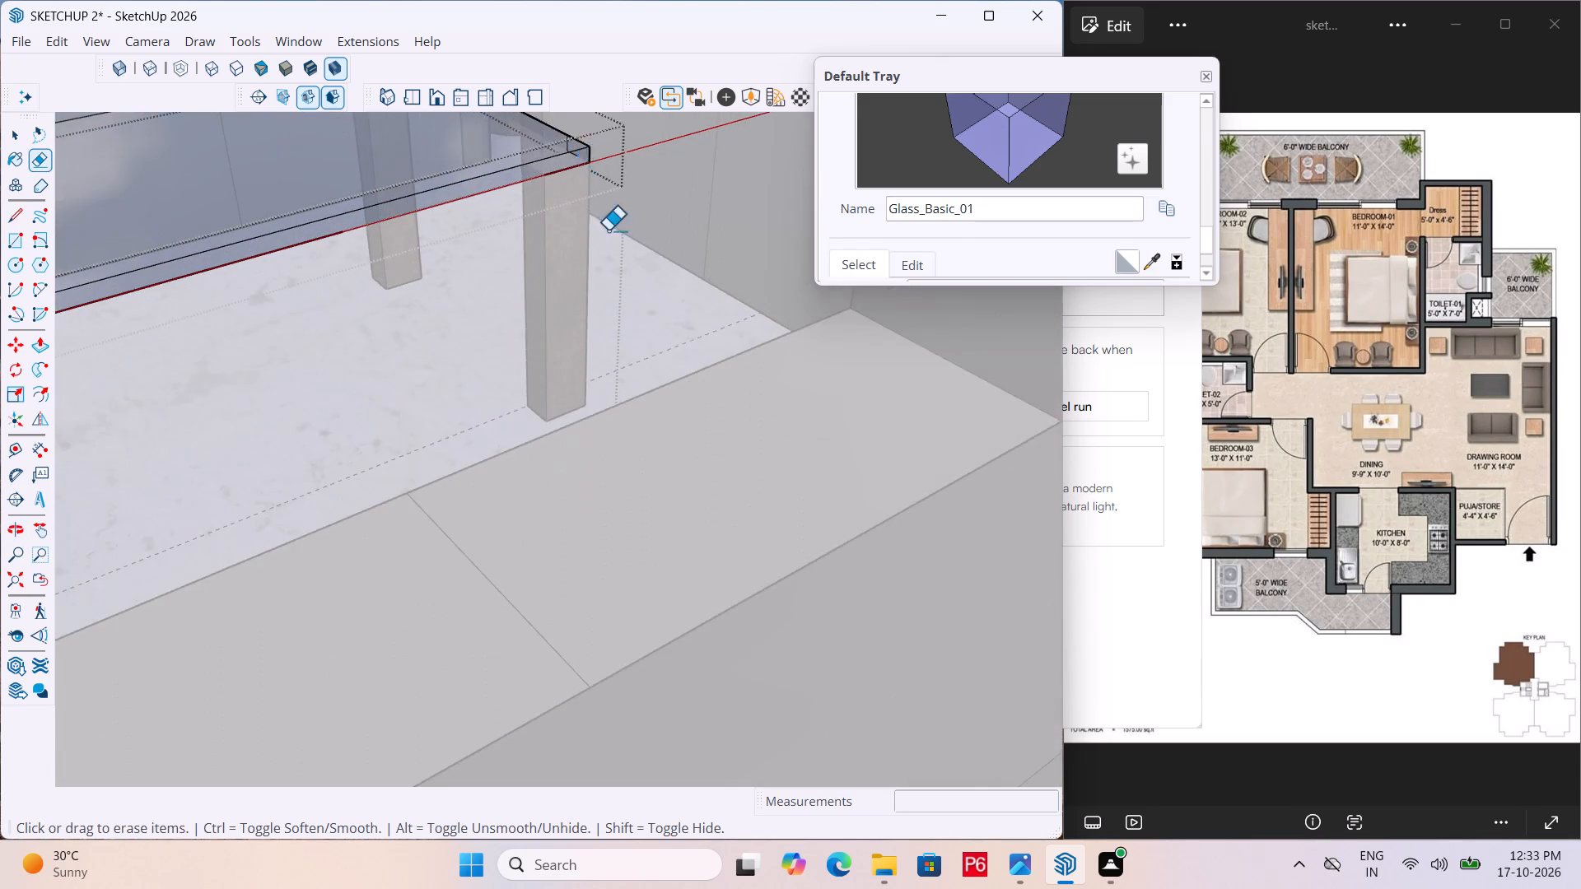
pyautogui.moveTo(608, 235); pyautogui.dragTo(111, 331, button='middle')
pyautogui.scroll(-1, 608, 238)
pyautogui.scroll(14, 447, 171)
pyautogui.scroll(-4, 550, 311)
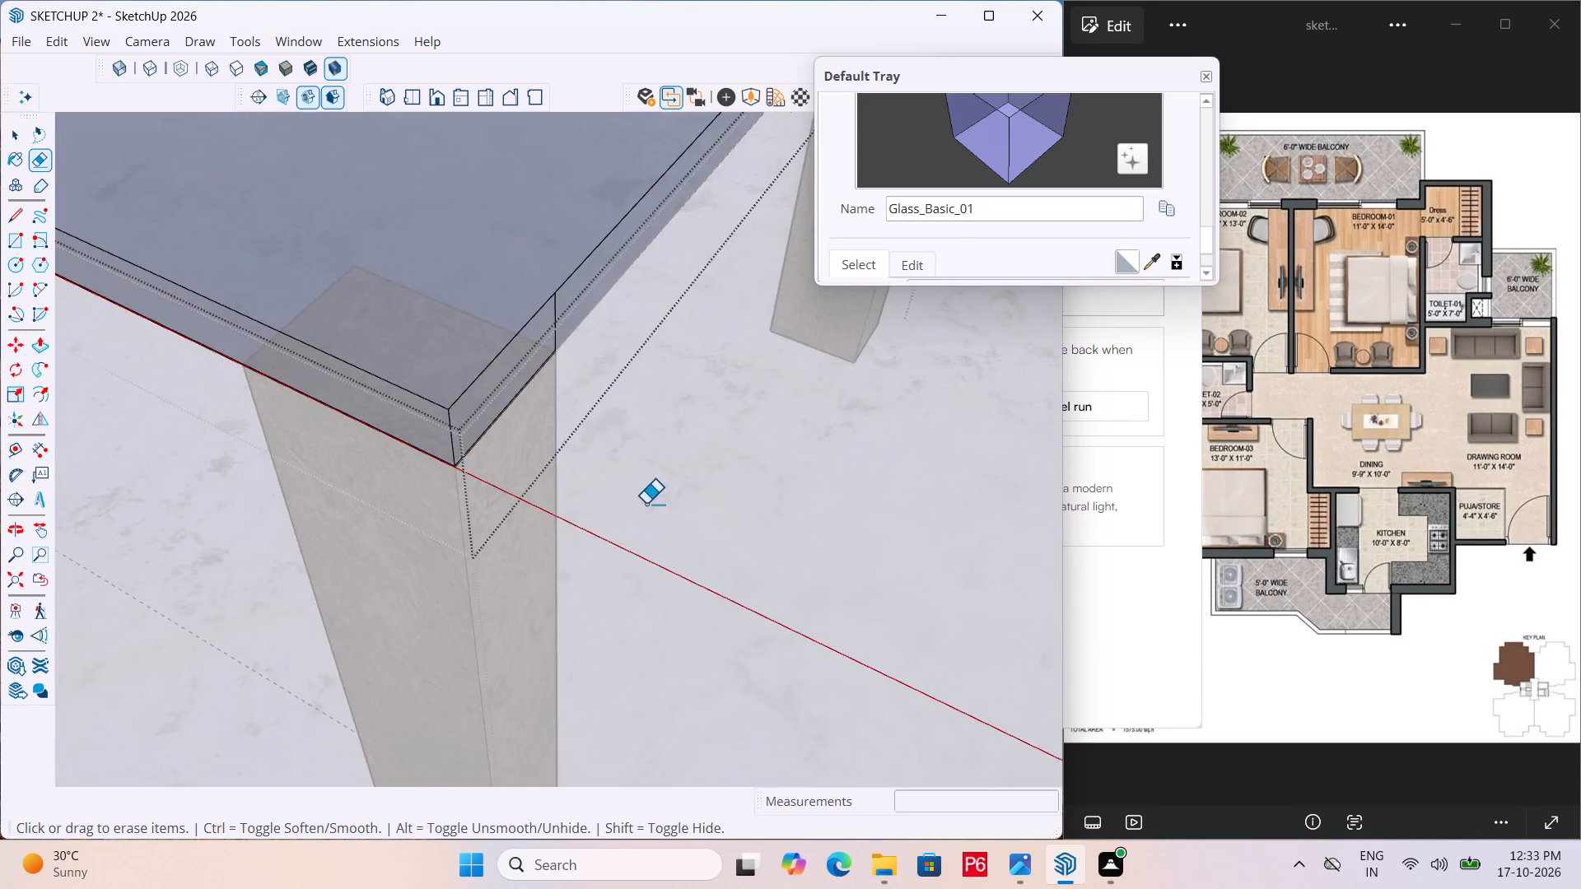
pyautogui.moveTo(595, 426); pyautogui.dragTo(529, 332, button='middle')
pyautogui.scroll(1, 518, 338)
pyautogui.scroll(-4, 579, 615)
pyautogui.scroll(5, 522, 379)
pyautogui.moveTo(534, 393); pyautogui.dragTo(534, 392)
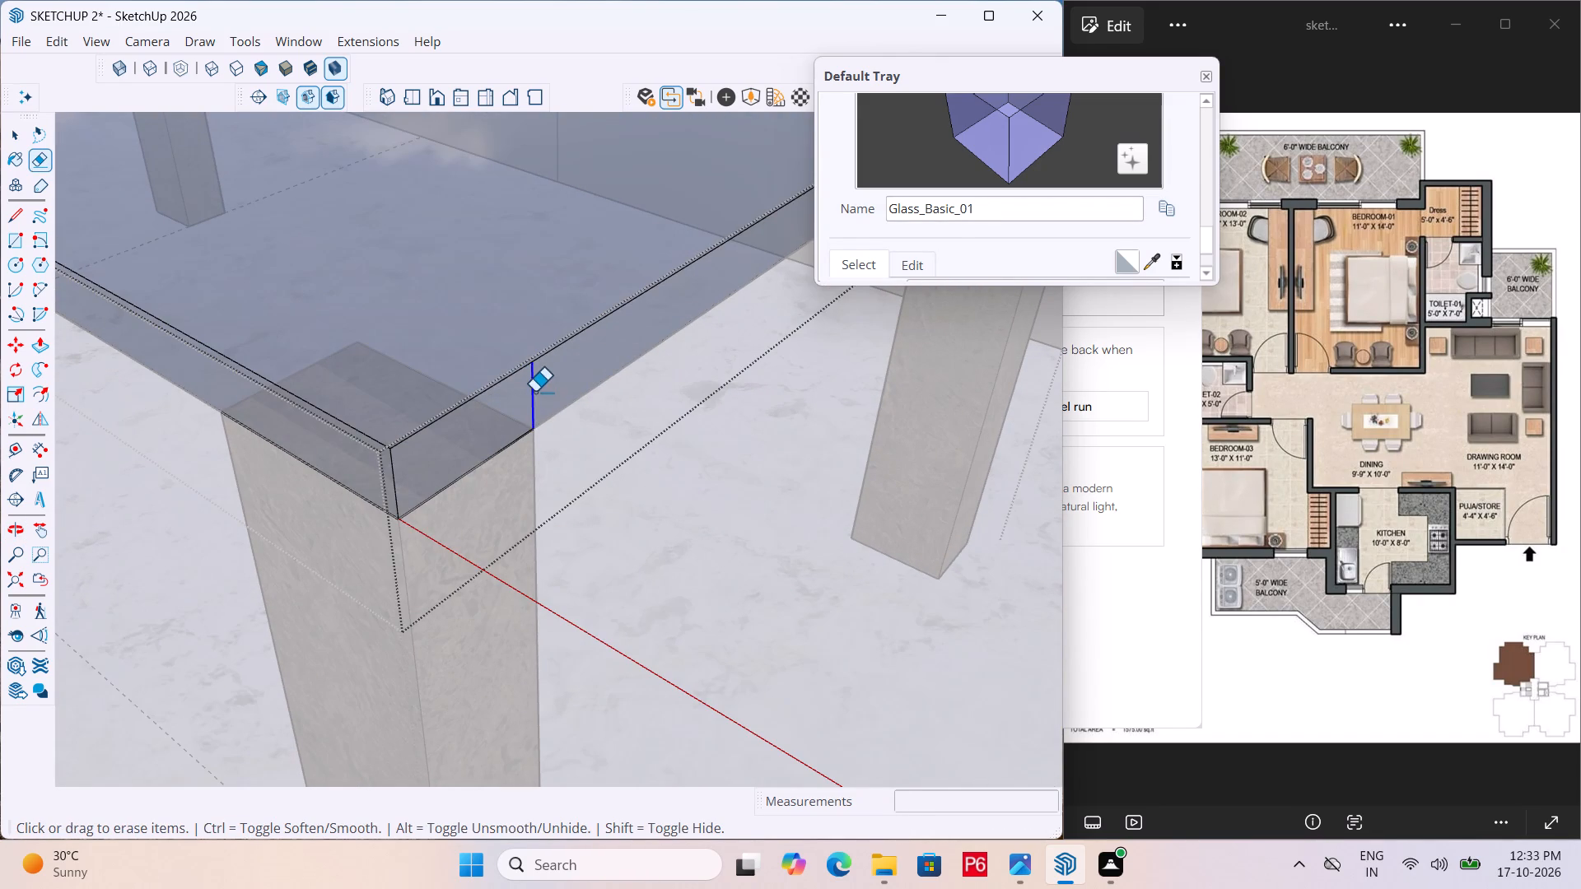
pyautogui.moveTo(534, 392); pyautogui.dragTo(561, 376)
# Save the model with the cleaned-up glass tabletop.
pyautogui.hotkey('ctrl', 's')
pyautogui.hotkey('ctrl', 's')
pyautogui.keyDown('ctrl'); pyautogui.scroll(-3, 595, 407); pyautogui.keyUp('ctrl')
pyautogui.hotkey('ctrl', 's')
pyautogui.hotkey('ctrl', 's')
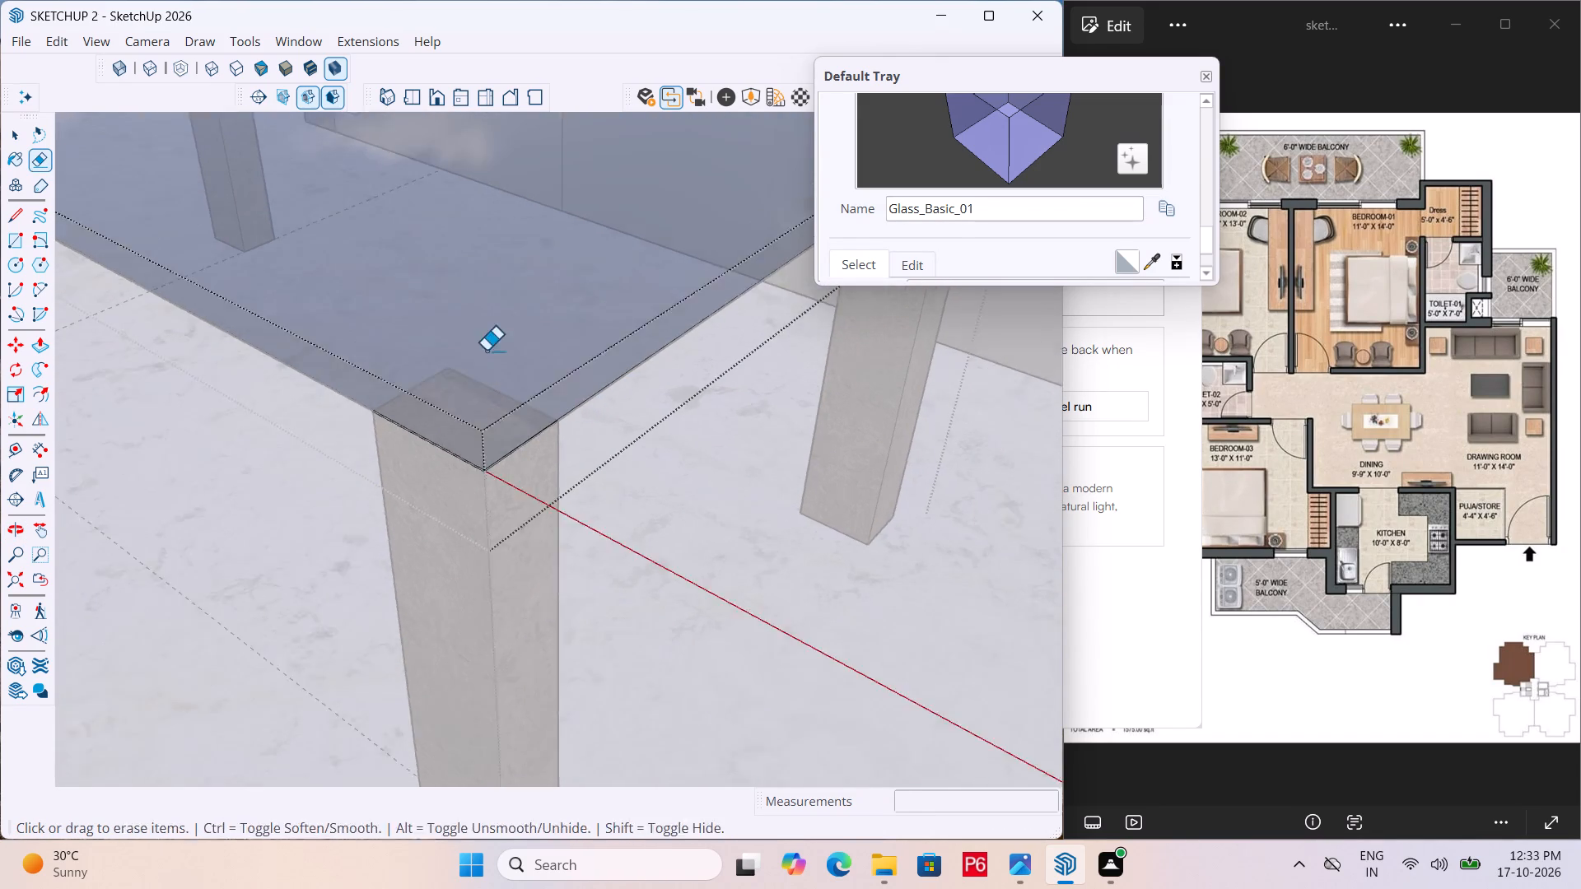
# Close the tabletop group and the centre table group to return to the whole apartment model.
pyautogui.scroll(-7, 495, 353)
pyautogui.moveTo(189, 359); pyautogui.dragTo(1087, 513, button='middle')
pyautogui.moveTo(340, 508); pyautogui.dragTo(905, 511, button='middle')
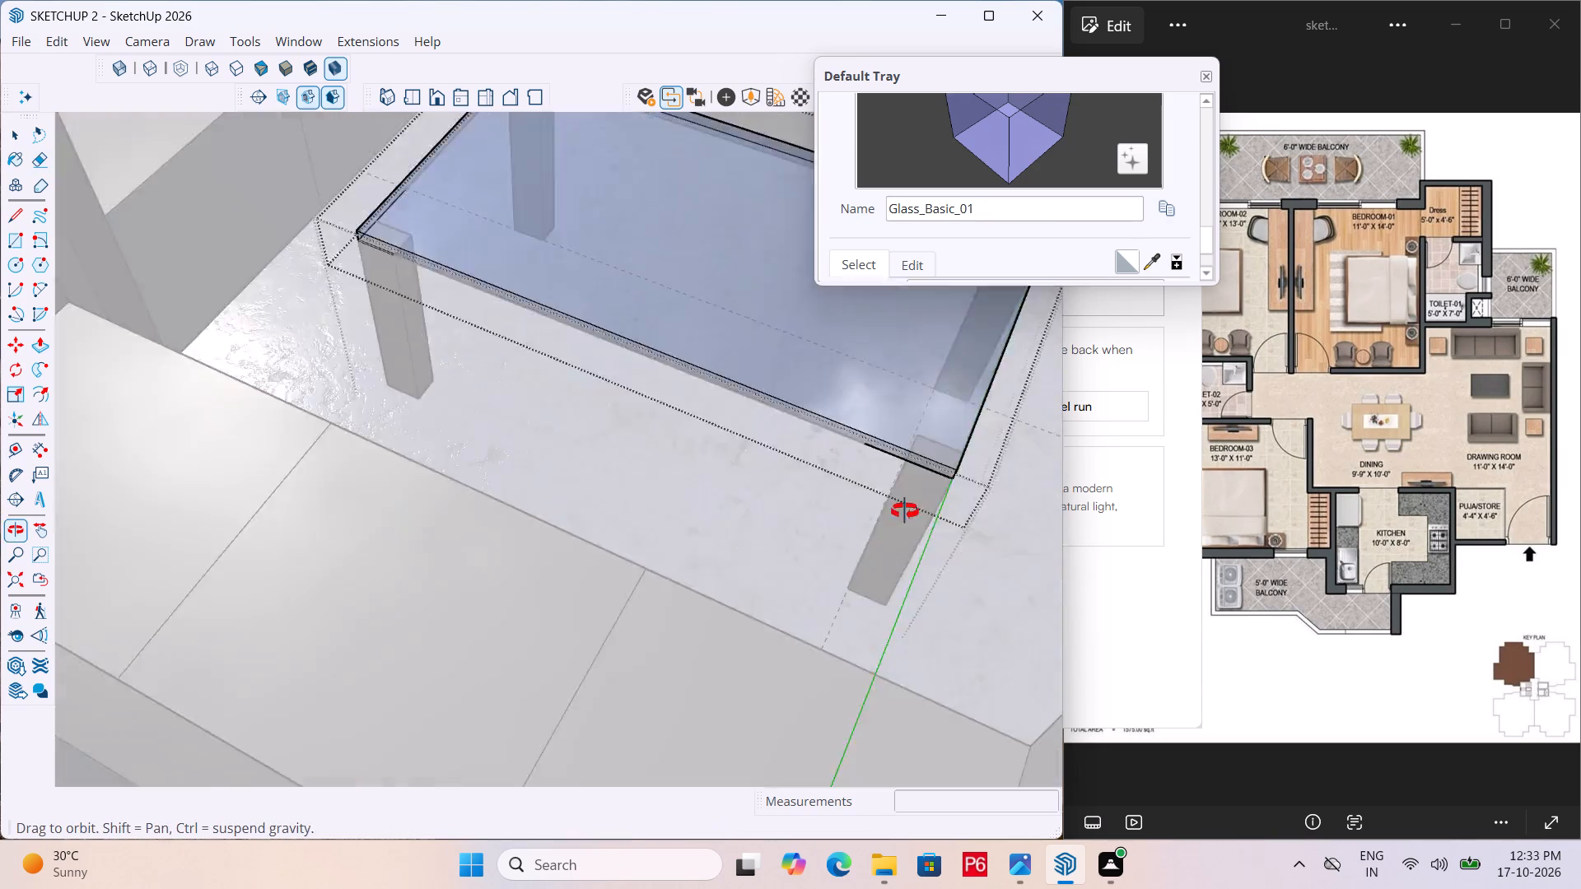
pyautogui.moveTo(905, 511); pyautogui.dragTo(1190, 463, button='middle')
pyautogui.scroll(-7, 587, 435)
pyautogui.scroll(-5, 679, 492)
pyautogui.moveTo(369, 553); pyautogui.dragTo(1298, 552, button='middle')
pyautogui.scroll(-1, 378, 555)
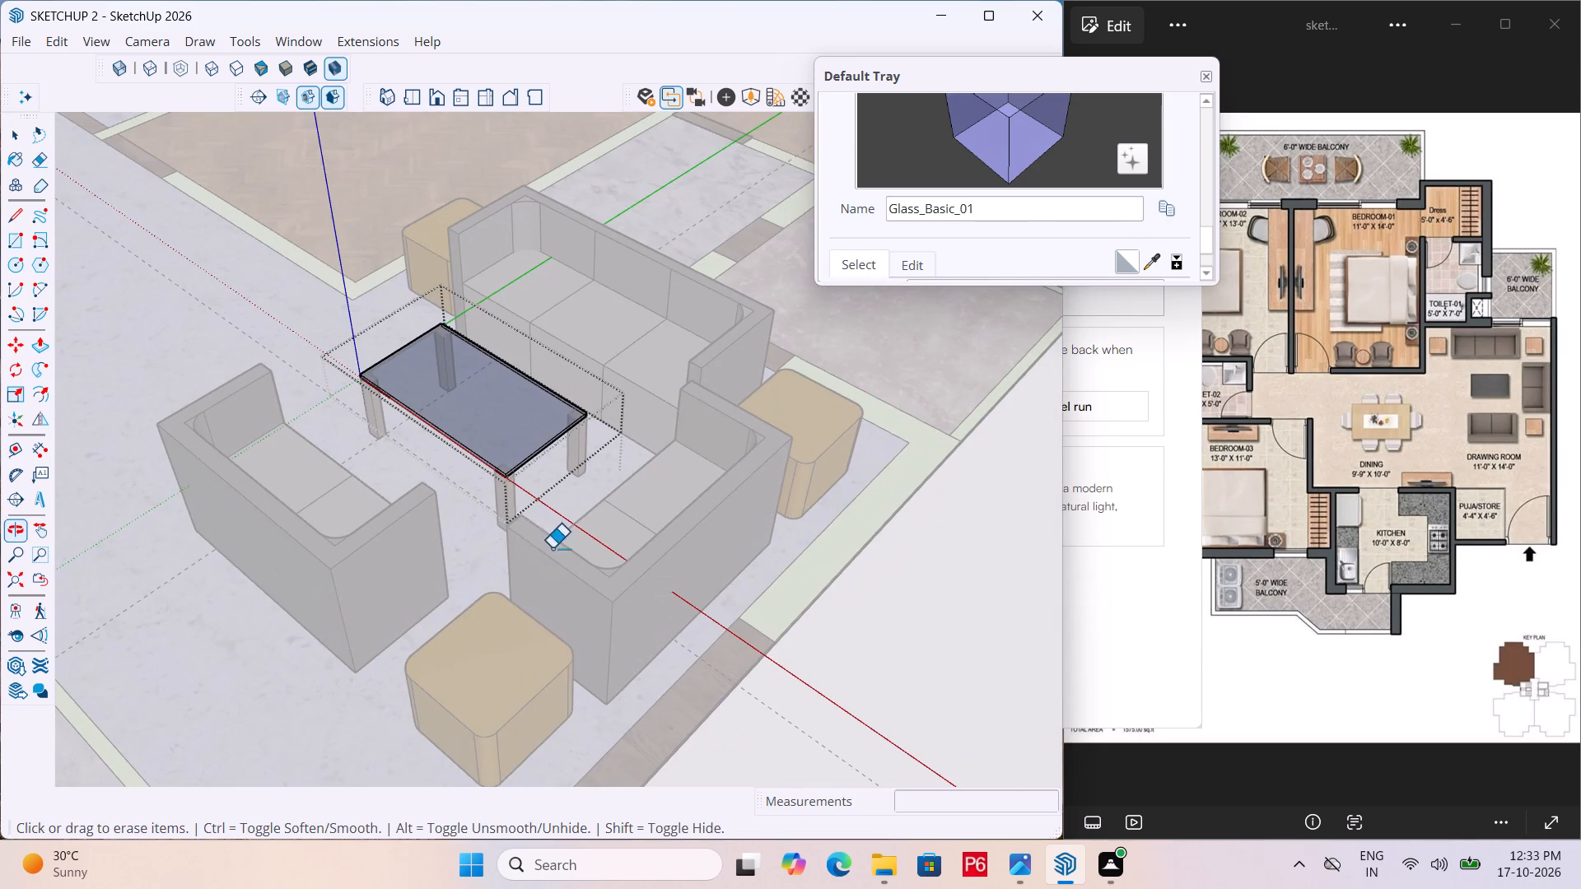
pyautogui.press('space')
pyautogui.click(909, 623)
pyautogui.scroll(-4, 478, 468)
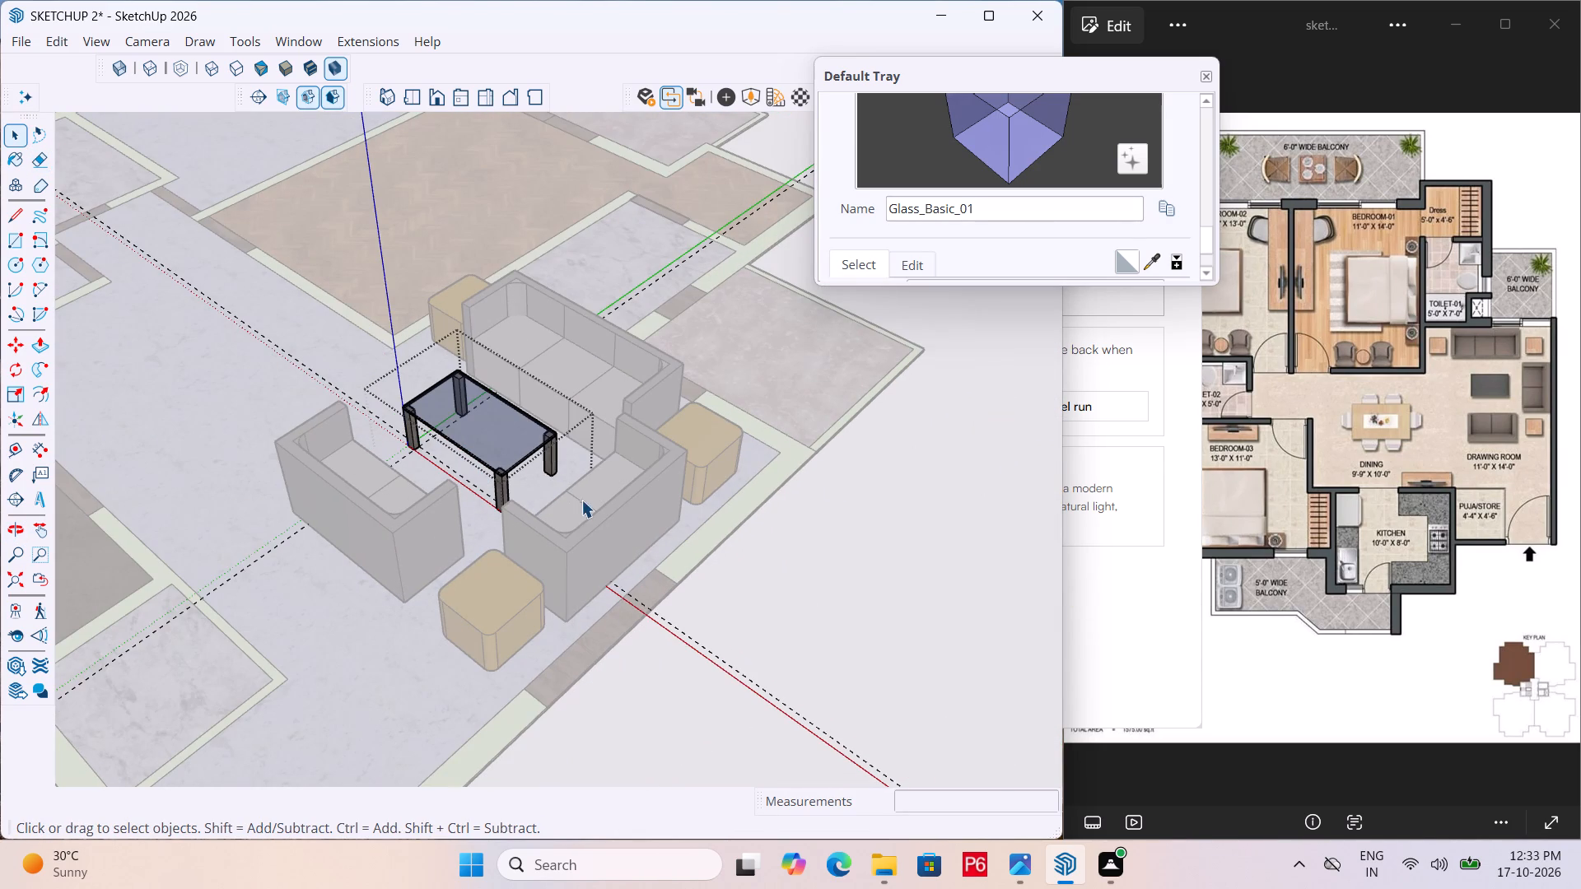
pyautogui.click(883, 545)
# Save the model with the finished centre table placed among the sofas and side tables.
pyautogui.moveTo(428, 516); pyautogui.dragTo(851, 505, button='middle')
pyautogui.moveTo(231, 526); pyautogui.dragTo(512, 511, button='middle')
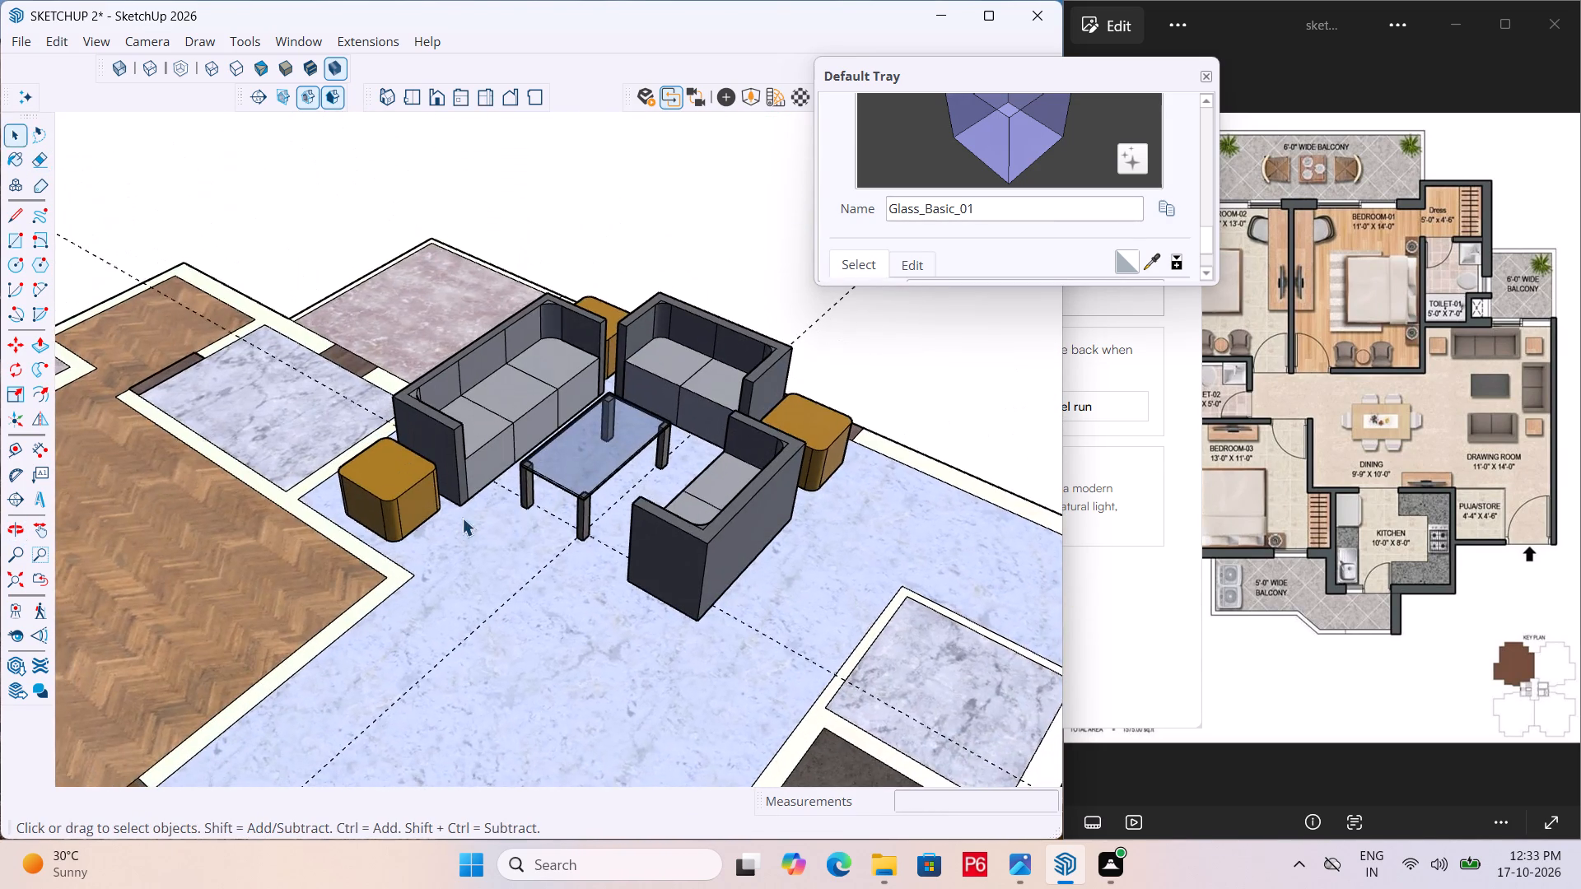
pyautogui.press('space')
pyautogui.scroll(-5, 556, 488)
pyautogui.moveTo(775, 491); pyautogui.dragTo(670, 496, button='middle')
pyautogui.hotkey('ctrl', 's')
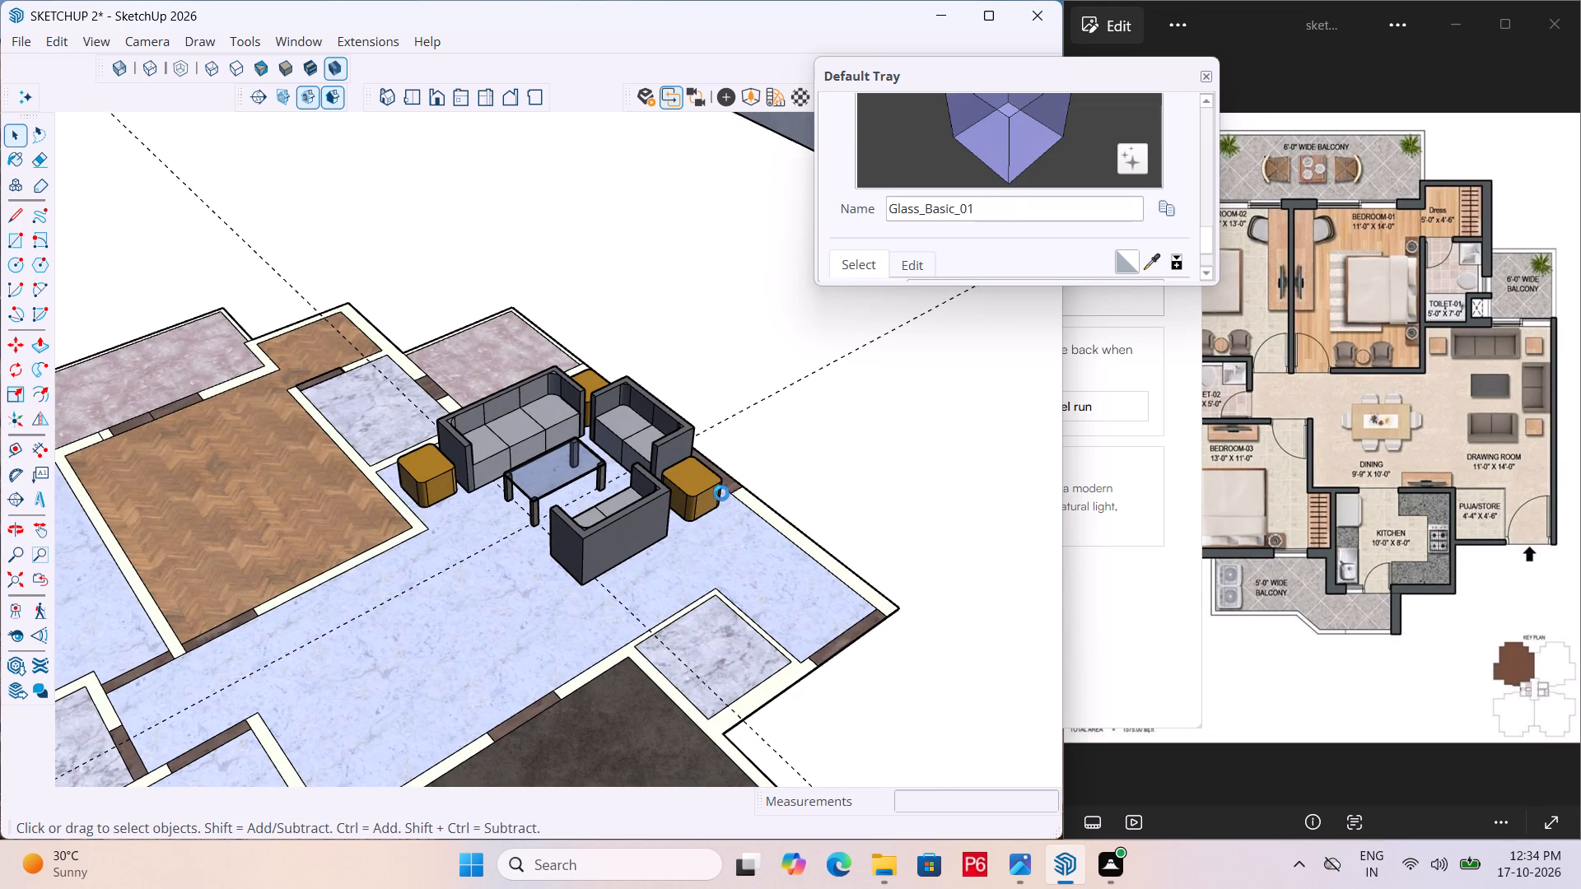
pyautogui.hotkey('ctrl', 's')
pyautogui.hotkey('ctrl', 's')
pyautogui.hotkey('ctrl', 's')
pyautogui.hotkey('ctrl', 's')
pyautogui.hotkey('ctrl', 's')
# Reopen the centre table group and erase its guide line running along the red axis.
pyautogui.tripleClick(529, 480)
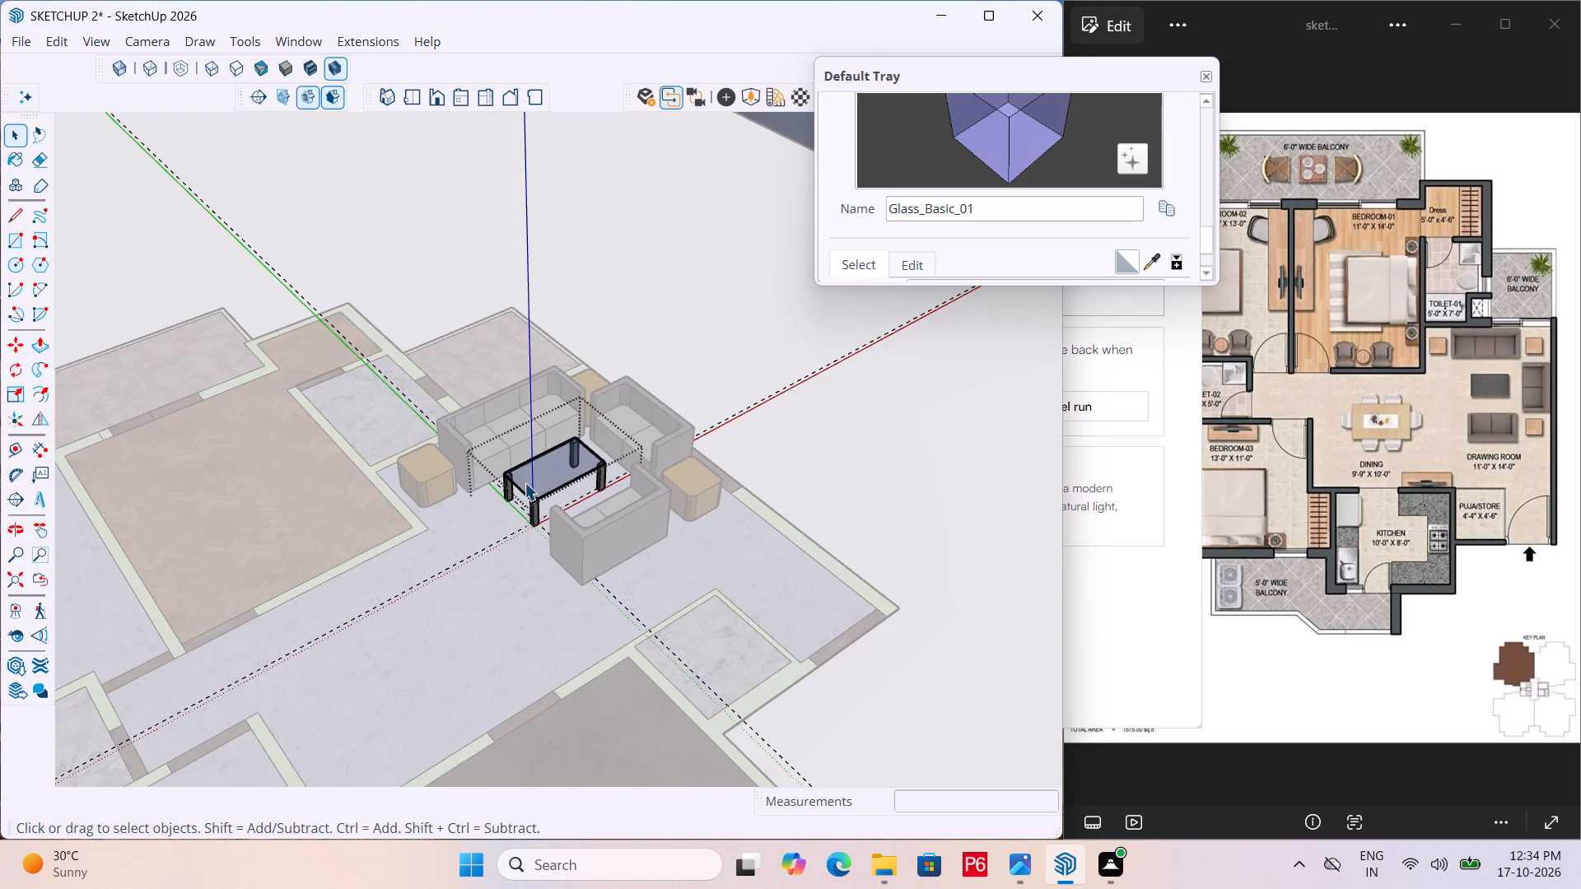
pyautogui.press('e')
pyautogui.moveTo(781, 379); pyautogui.dragTo(817, 390)
pyautogui.click(817, 390)
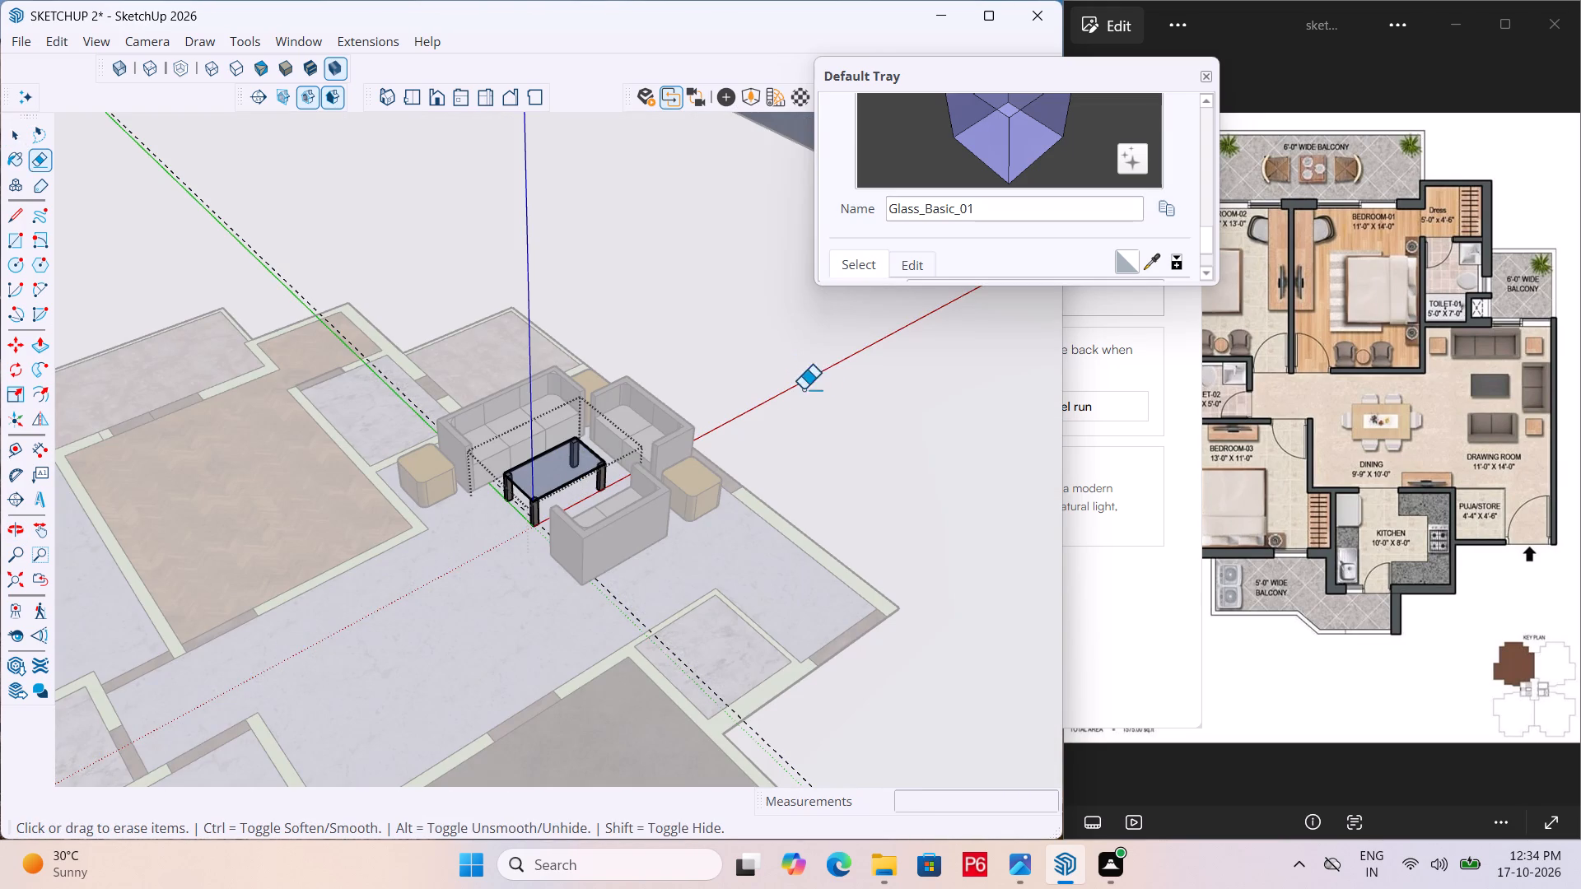
# Erase the remaining dashed guide line along the green axis inside the centre table group and save the model.
pyautogui.moveTo(268, 280); pyautogui.dragTo(287, 270)
pyautogui.hotkey('ctrl', 's')
pyautogui.hotkey('ctrl', 's')
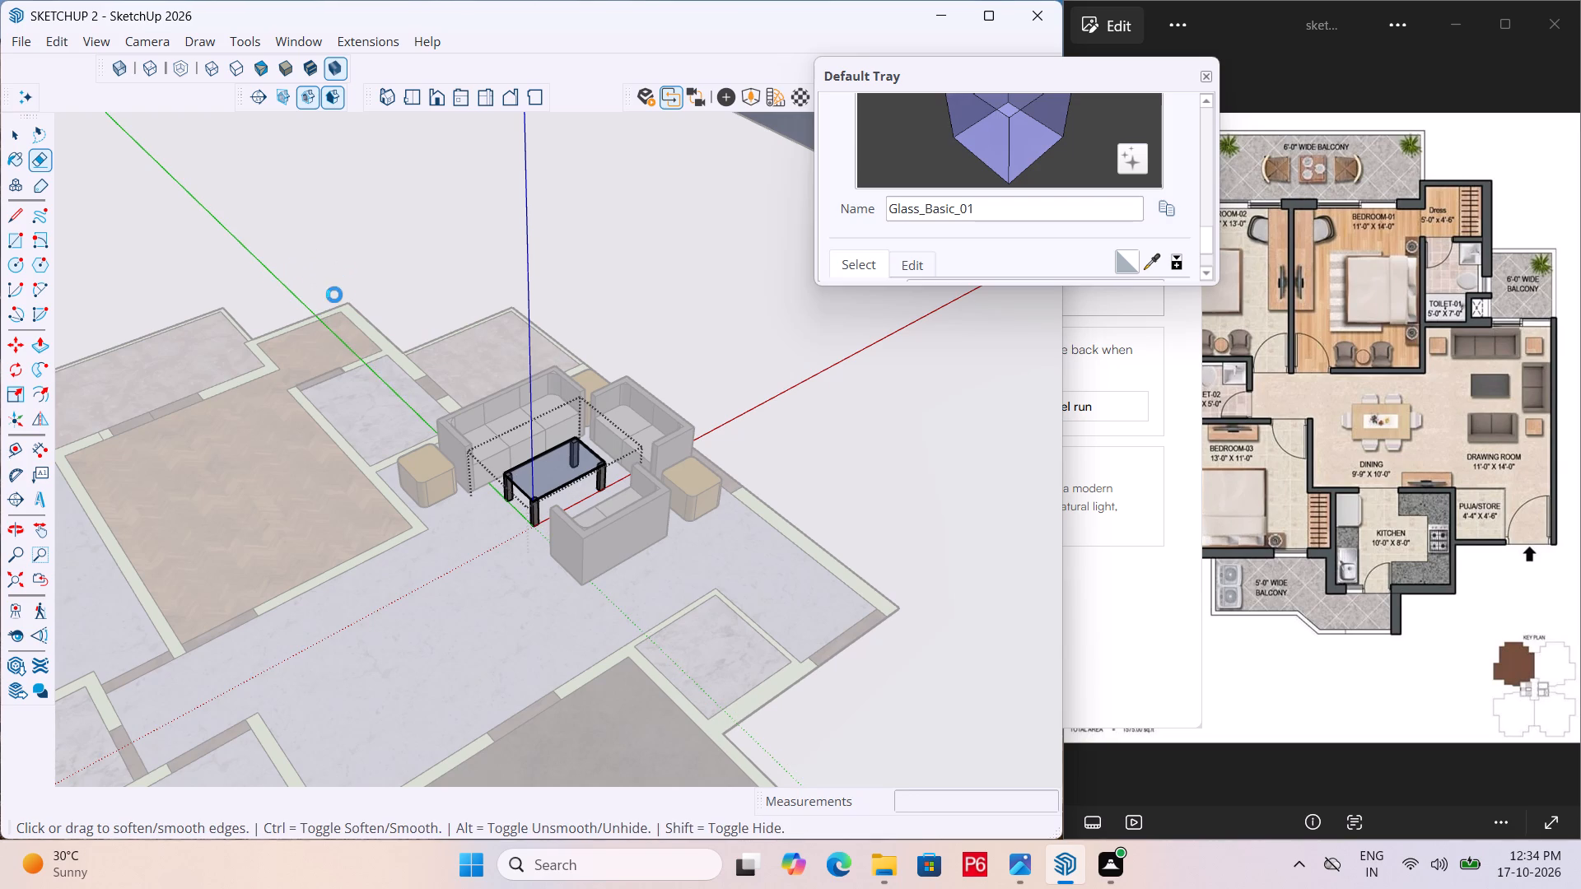
pyautogui.hotkey('ctrl', 's')
pyautogui.hotkey('ctrl', 's')
pyautogui.hotkey('ctrl', 's')
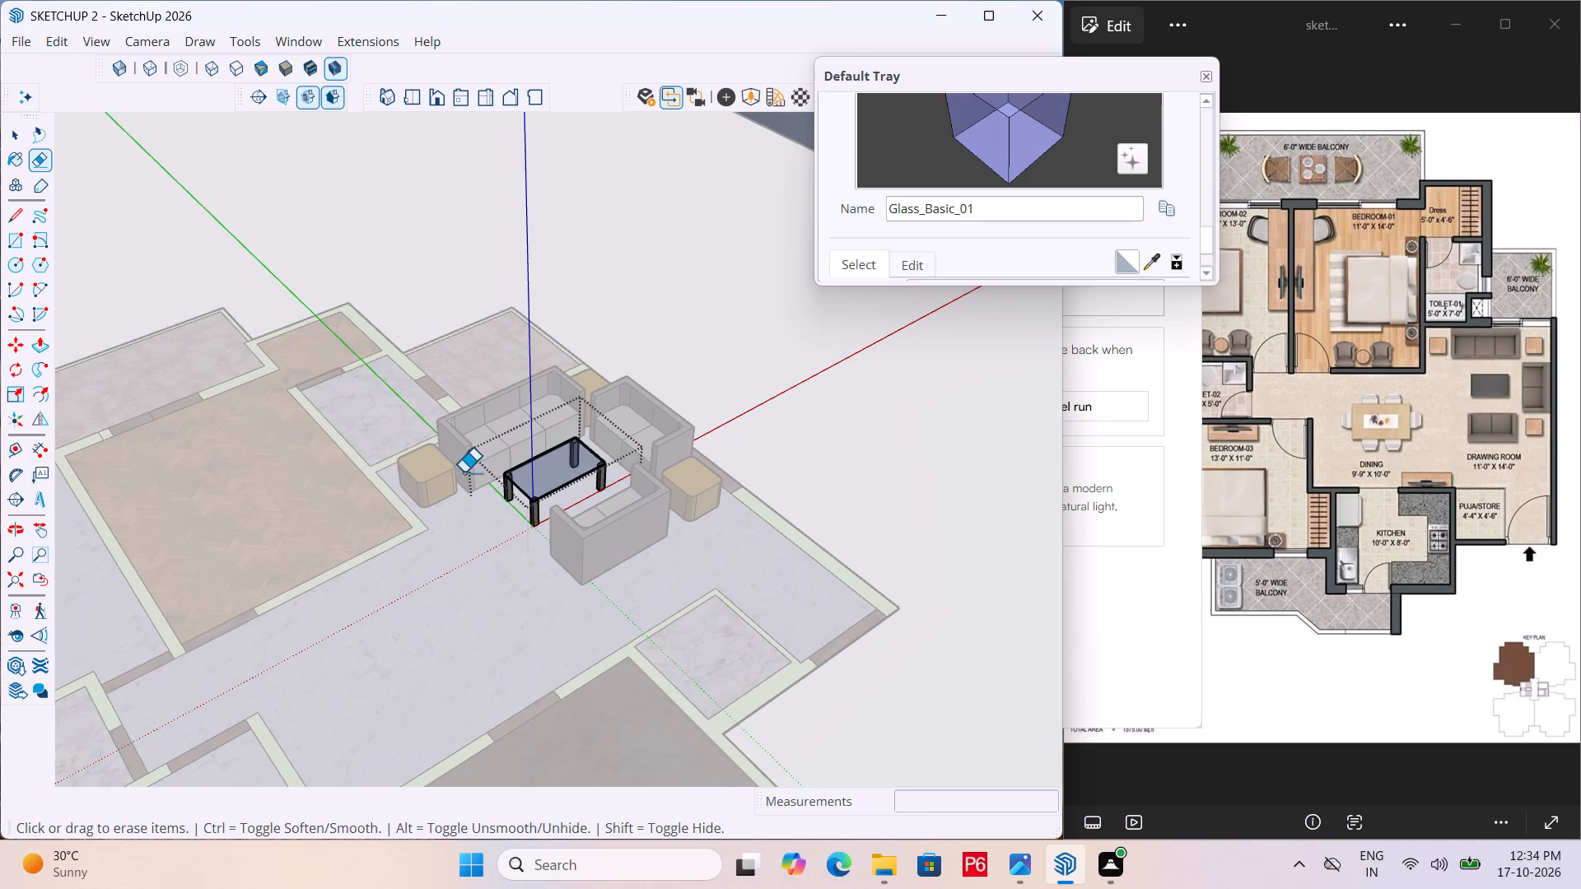
# Close the centre table group to return to the whole apartment model.
pyautogui.scroll(-5, 434, 461)
pyautogui.moveTo(535, 471); pyautogui.dragTo(171, 468, button='middle')
pyautogui.press('space')
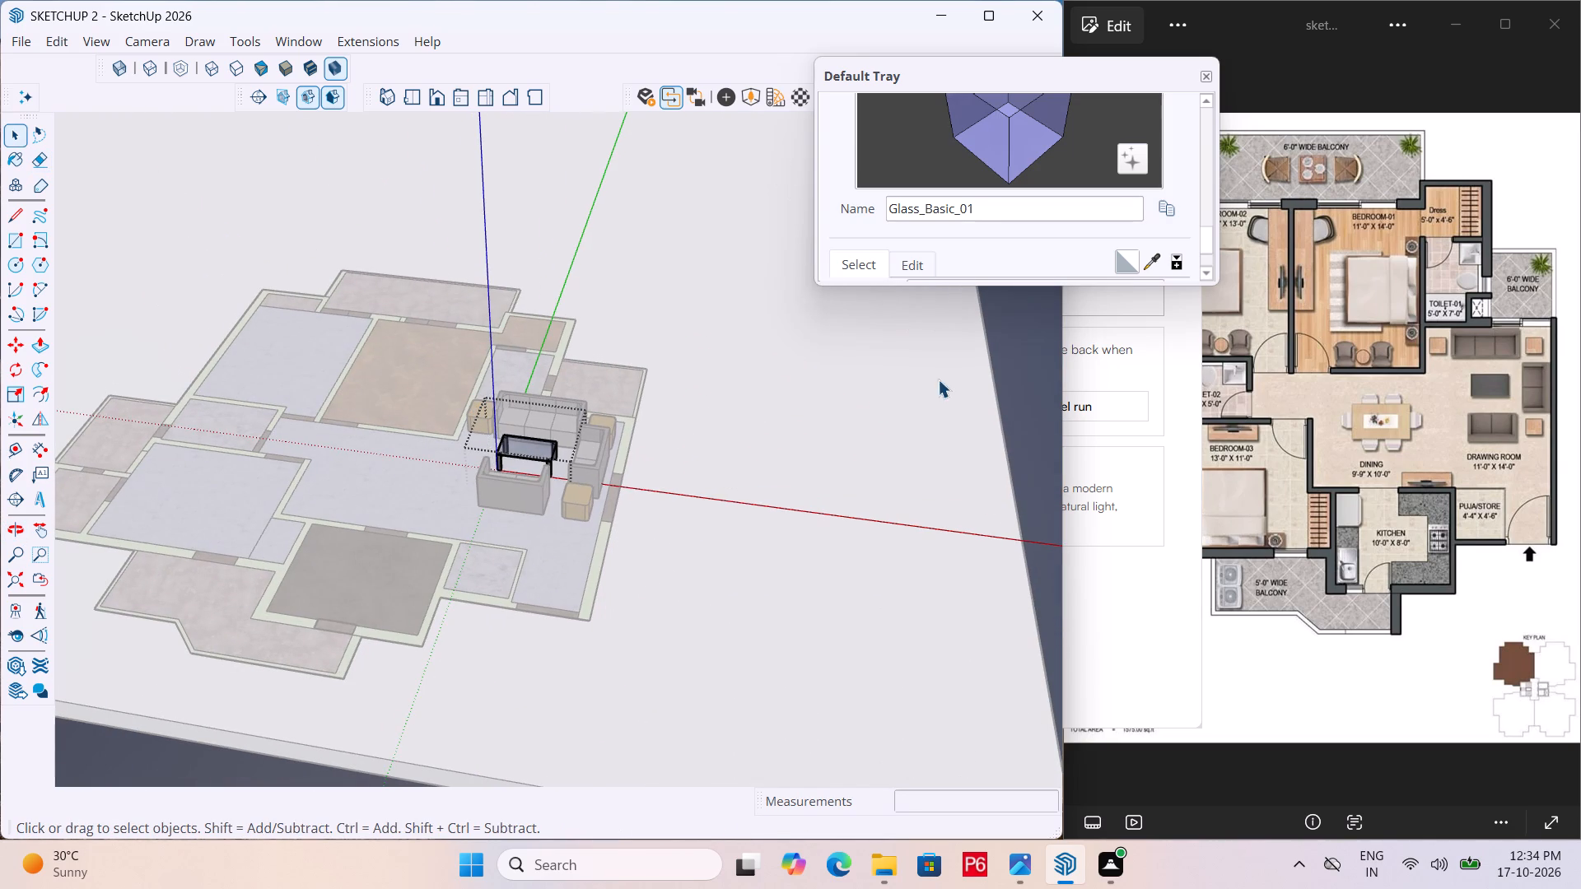
pyautogui.click(967, 376)
# Look over the furnished living room and adjoining rooms, then switch to the 3BHK floor plan image for comparison.
pyautogui.scroll(6, 208, 459)
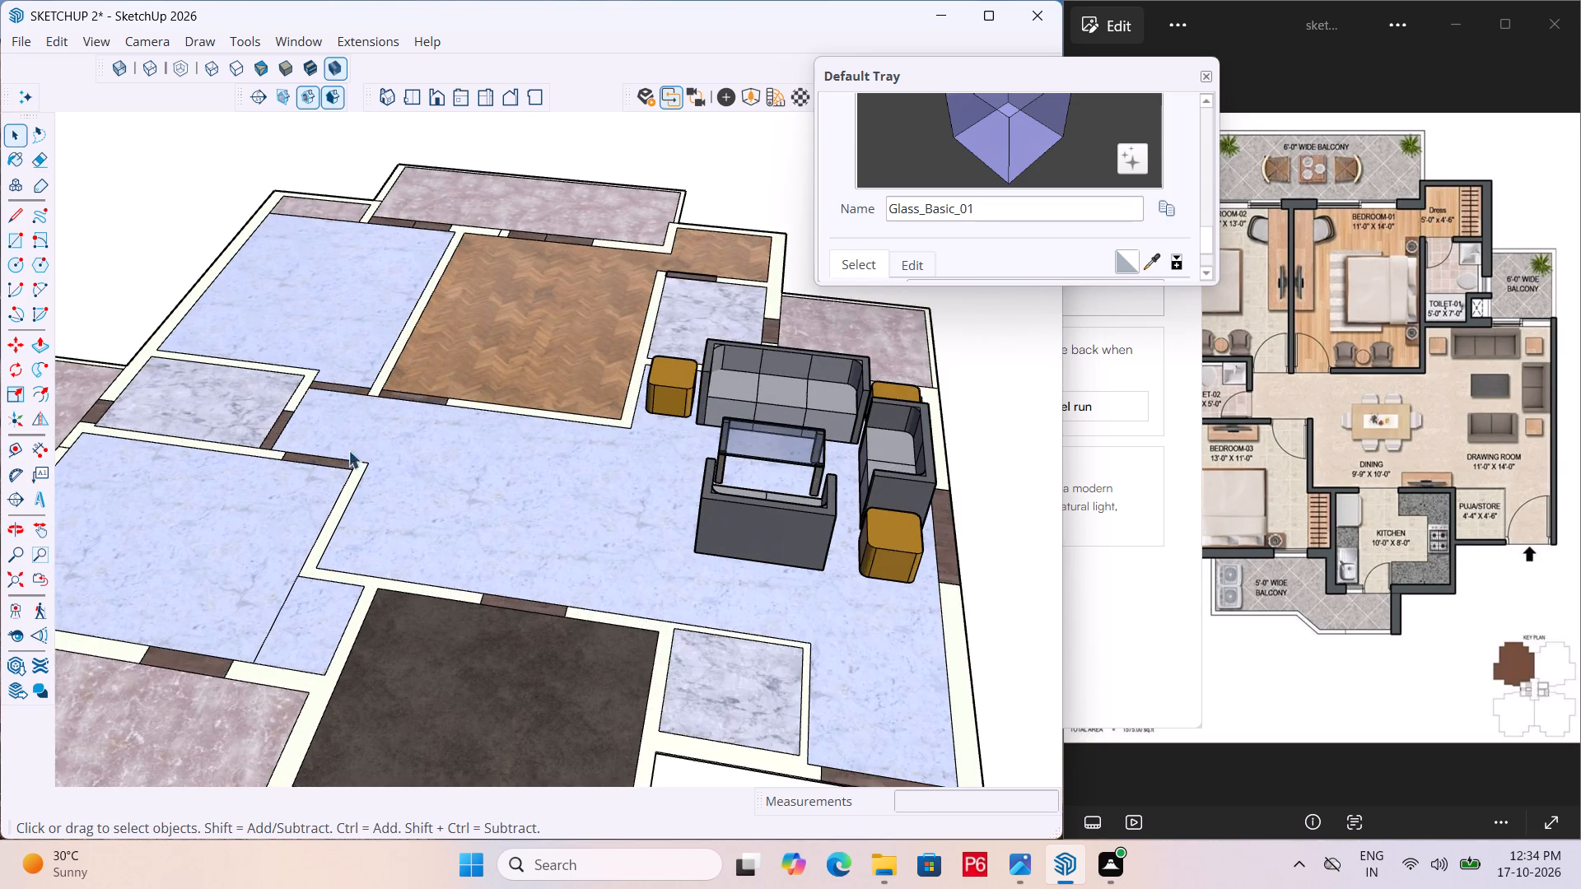
pyautogui.scroll(3, 388, 450)
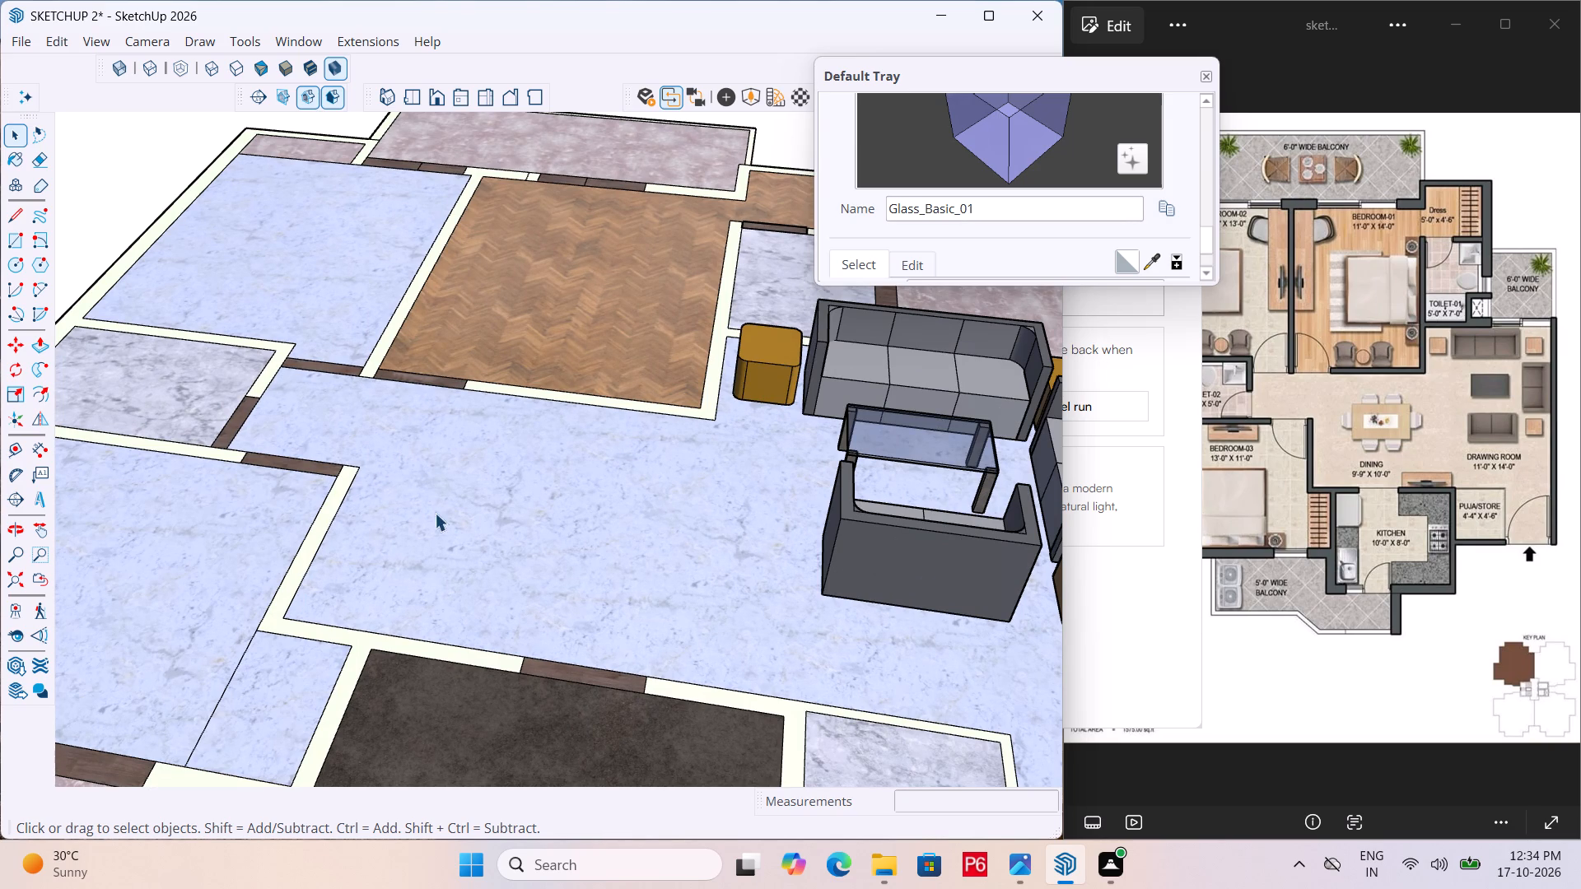
pyautogui.scroll(-3, 310, 398)
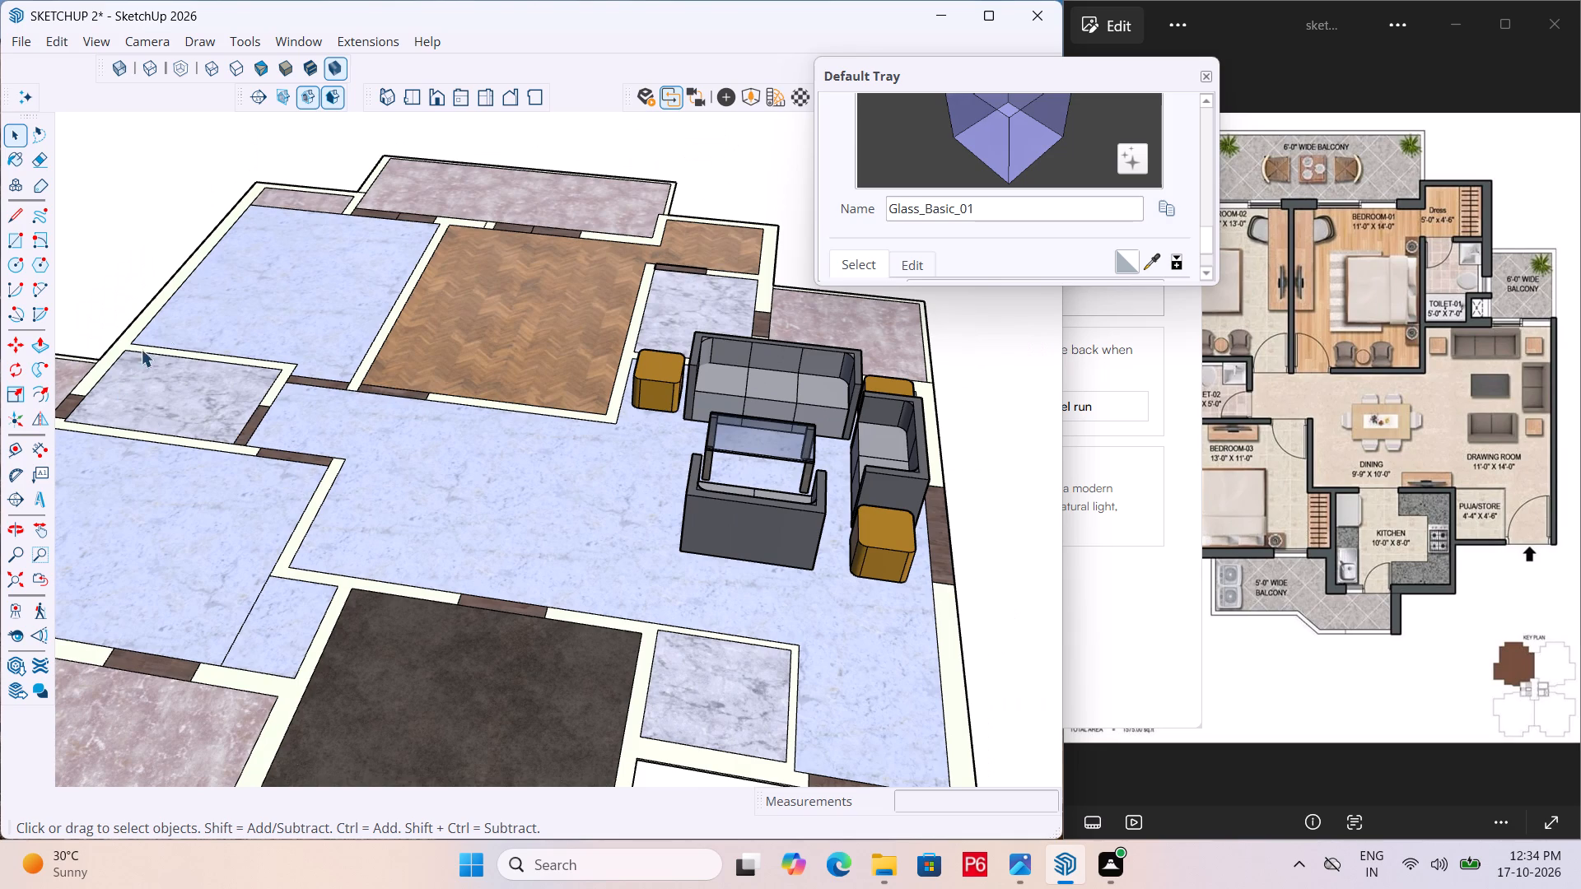
pyautogui.scroll(-4, 1348, 401)
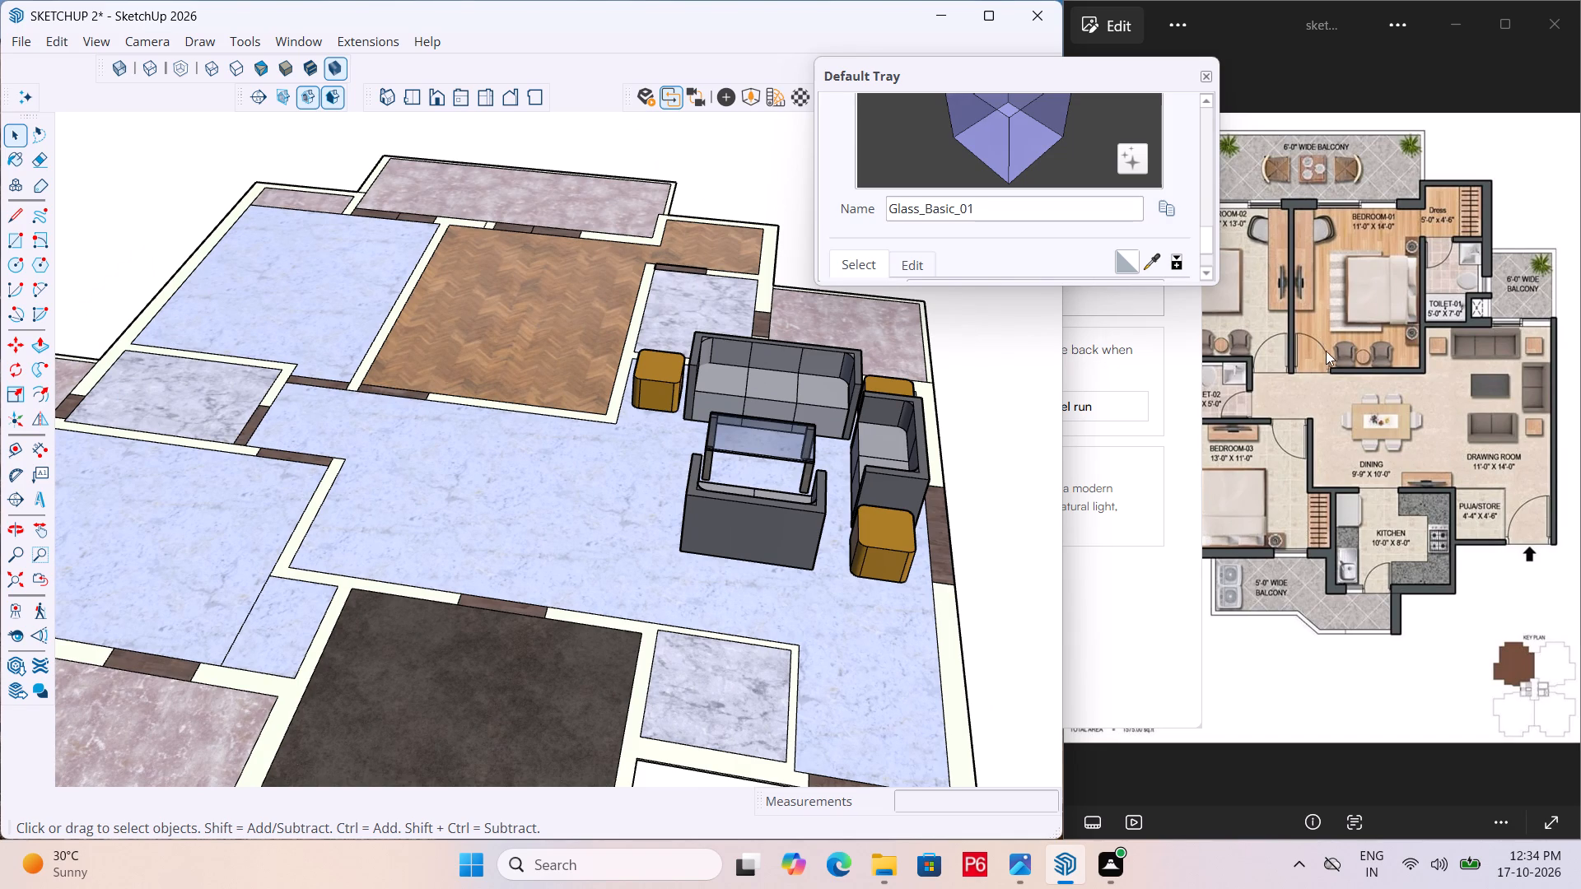
pyautogui.click(1328, 349)
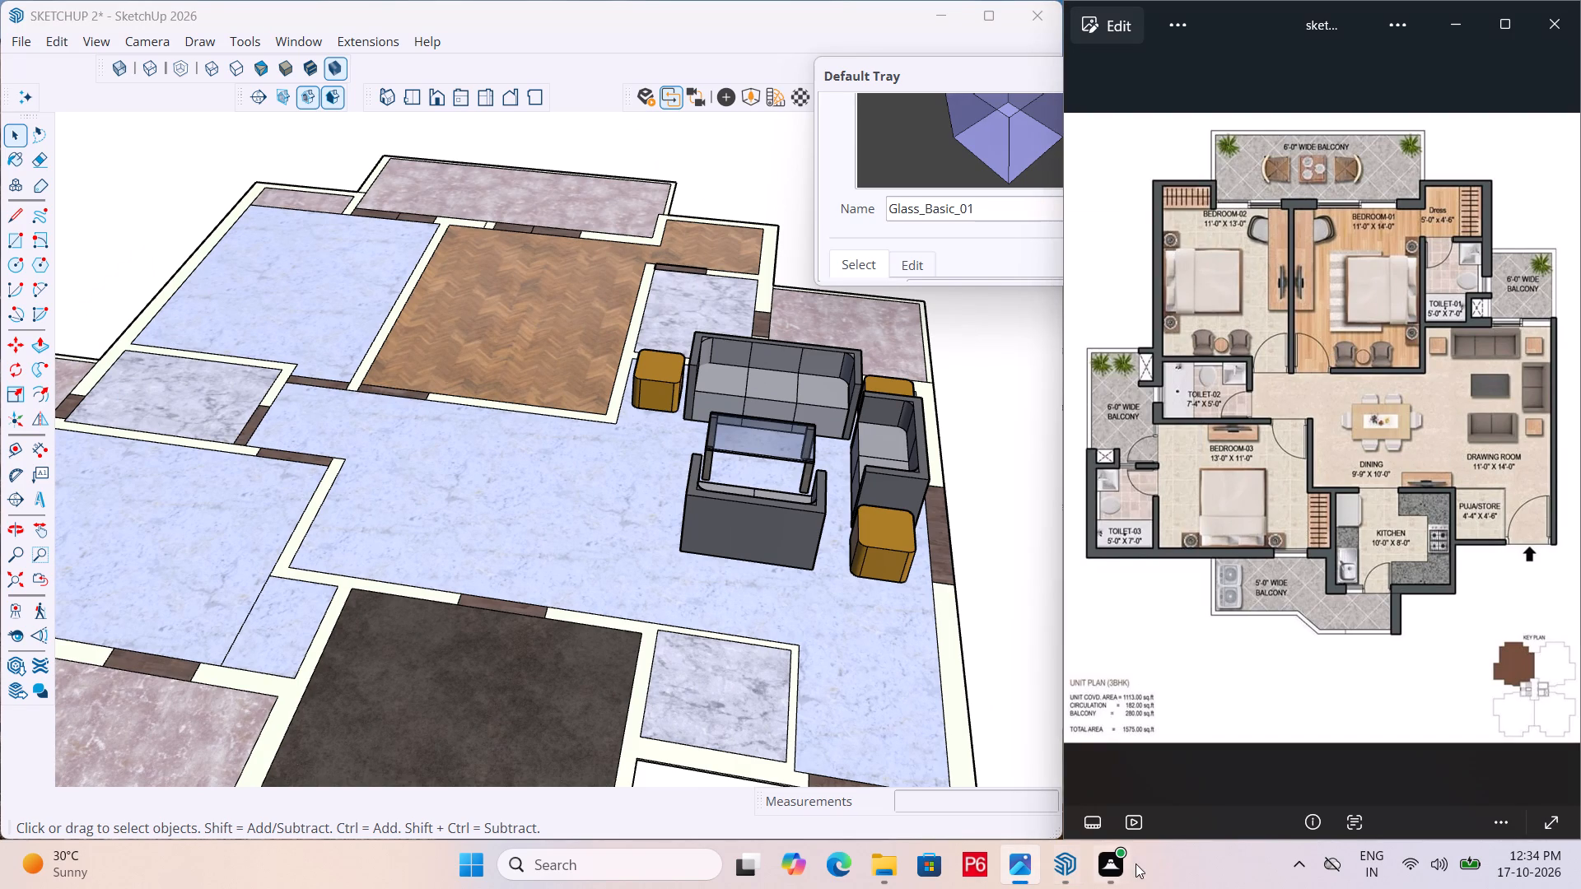
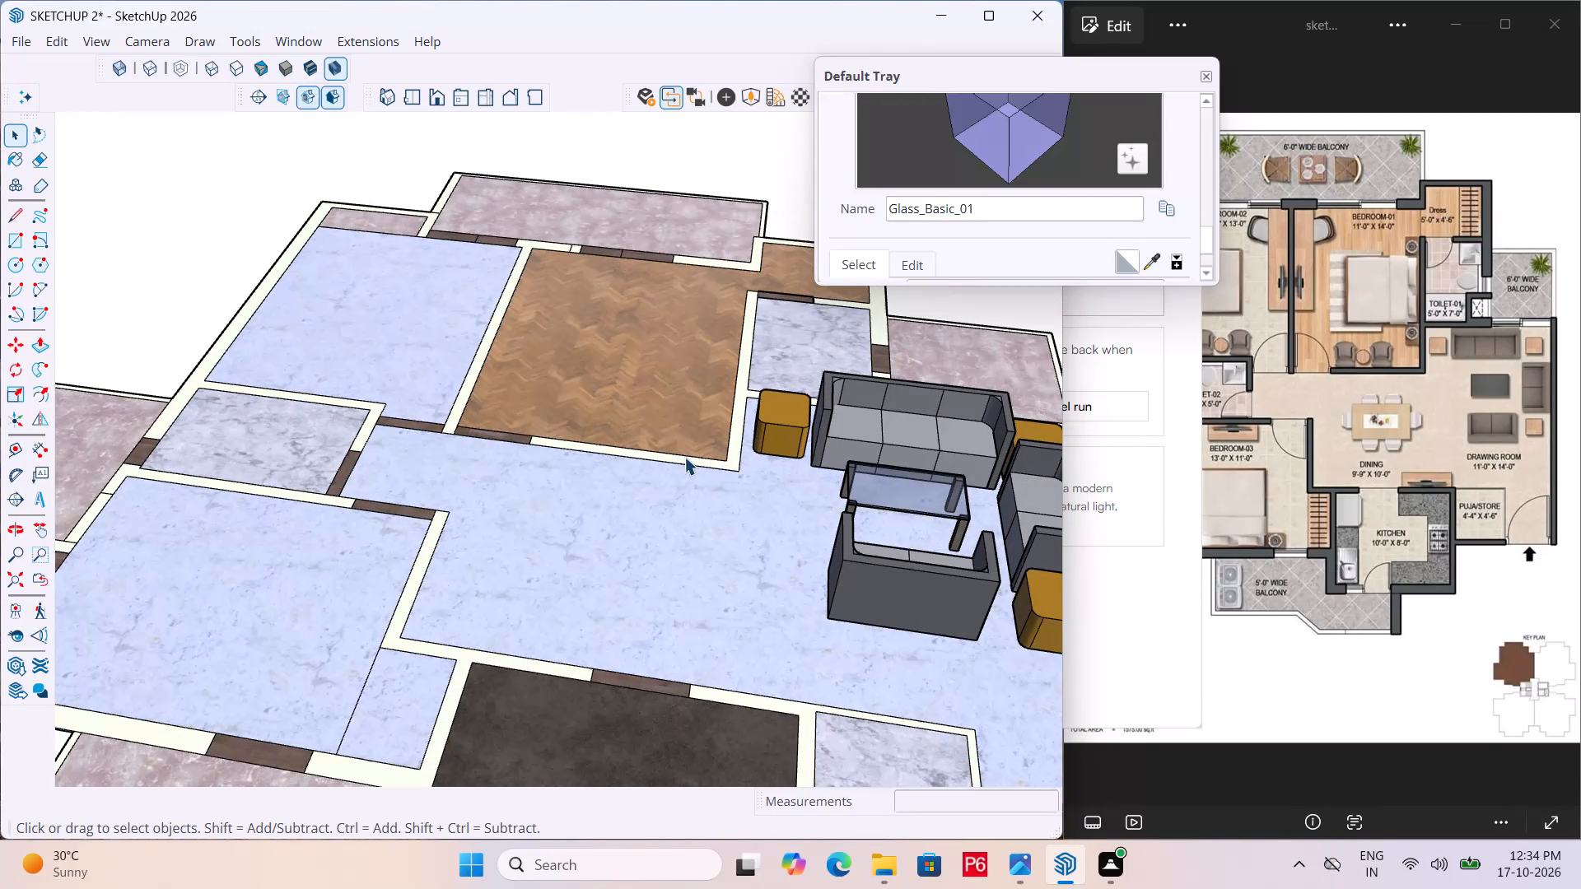
# Save the apartment model with the furnished living room.
pyautogui.hotkey('ctrl', 's')
pyautogui.hotkey('ctrl', 's')
pyautogui.hotkey('ctrl', 's')
pyautogui.hotkey('ctrl', 's')
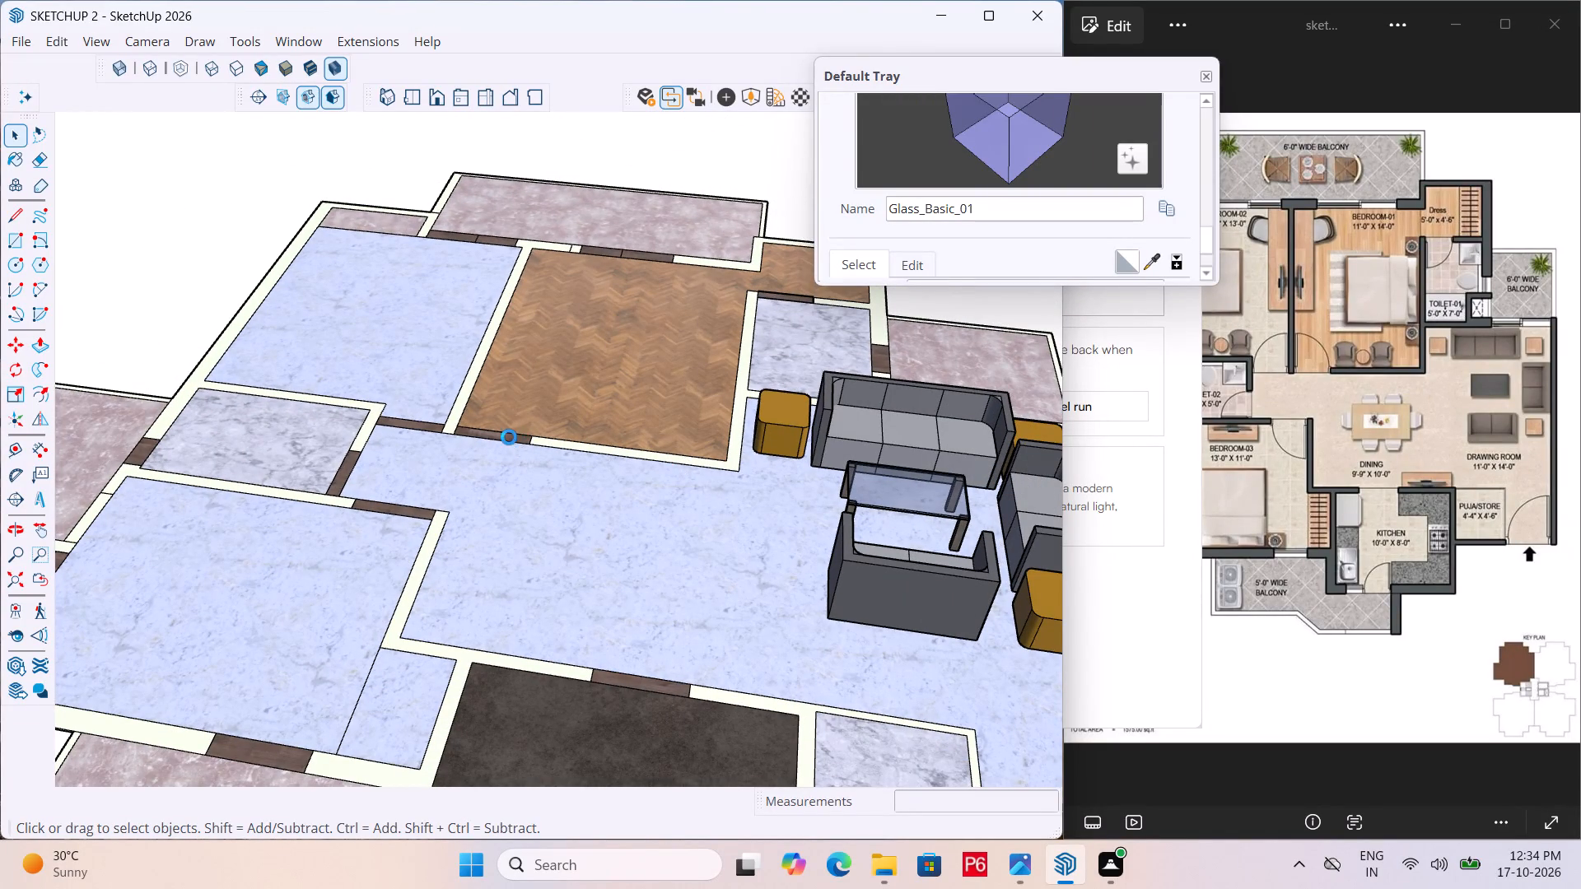
pyautogui.hotkey('ctrl', 's')
pyautogui.hotkey('ctrl', 's')
pyautogui.hotkey('ctrl', 's')
pyautogui.hotkey('ctrl', 's')
pyautogui.hotkey('ctrl', 's')
pyautogui.hotkey('ctrl', 's')
pyautogui.hotkey('ctrl', 's')
pyautogui.hotkey('ctrl', 's')
# Examine the furnished living room and the whole apartment layout from several angles, clearing the selection of the base slab.
pyautogui.scroll(-6, 497, 254)
pyautogui.scroll(-2, 417, 323)
pyautogui.scroll(-4, 347, 384)
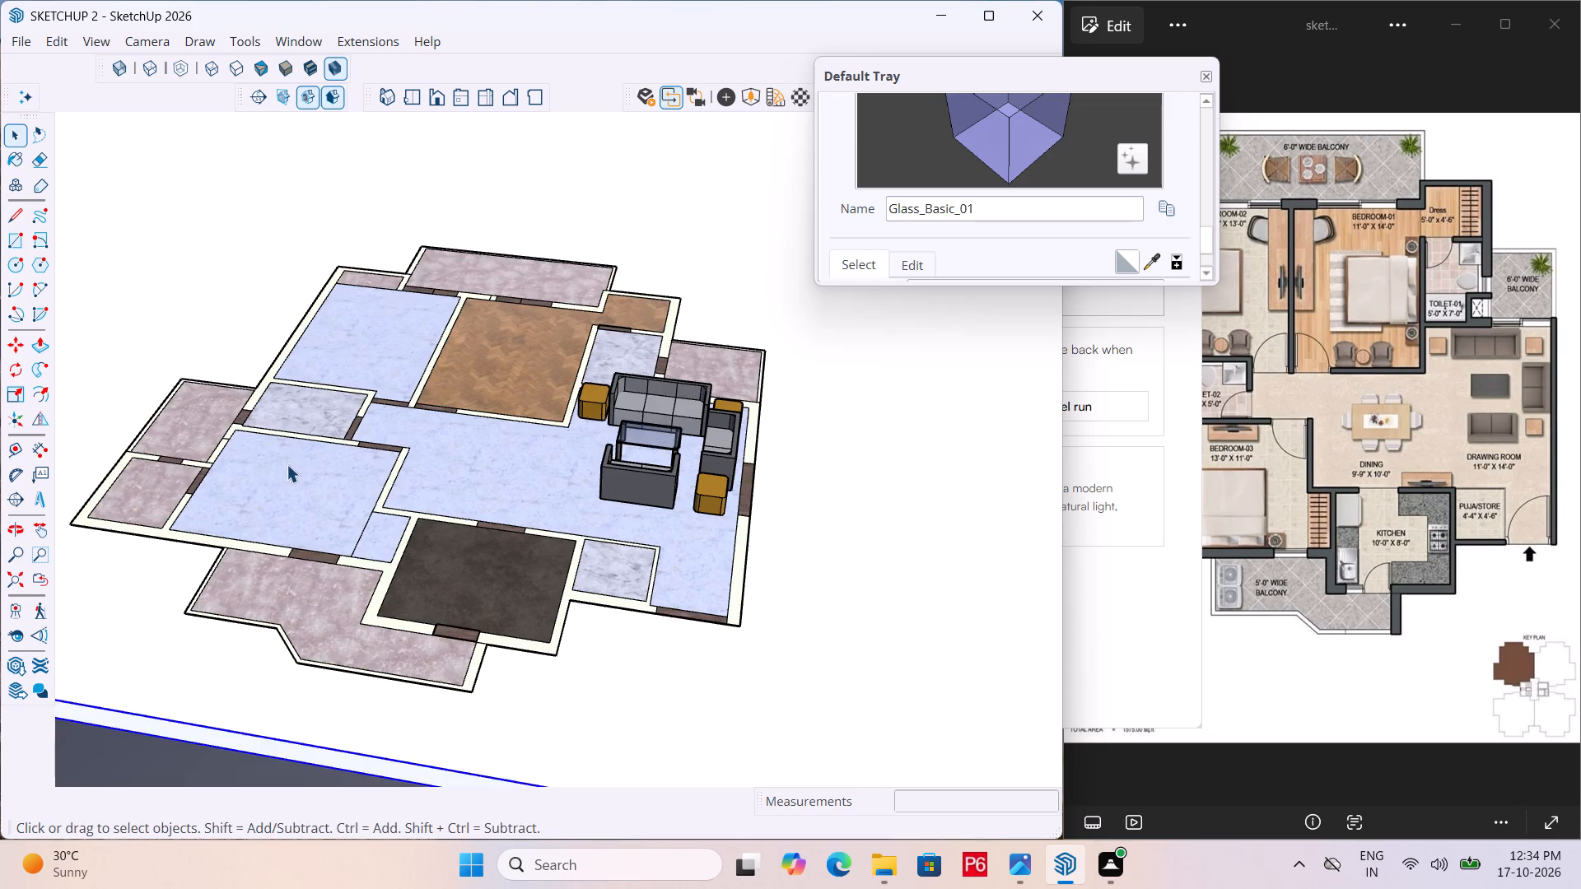
pyautogui.moveTo(288, 467); pyautogui.dragTo(674, 519, button='middle')
pyautogui.scroll(10, 714, 361)
pyautogui.scroll(-2, 796, 393)
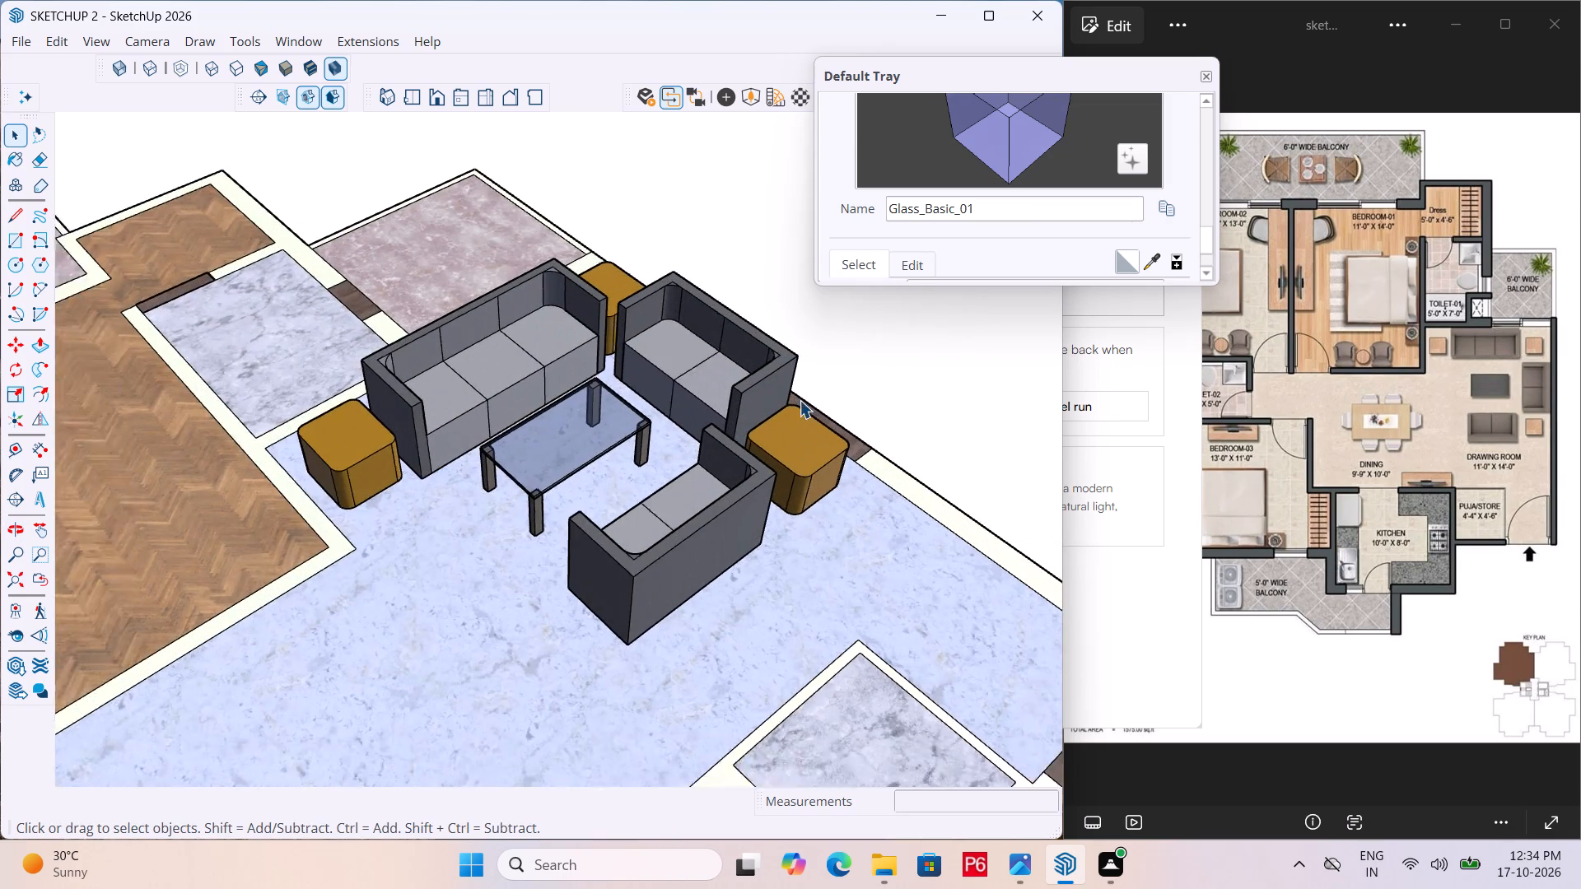
pyautogui.scroll(-4, 800, 400)
pyautogui.scroll(-7, 721, 431)
pyautogui.moveTo(710, 461); pyautogui.dragTo(464, 455, button='middle')
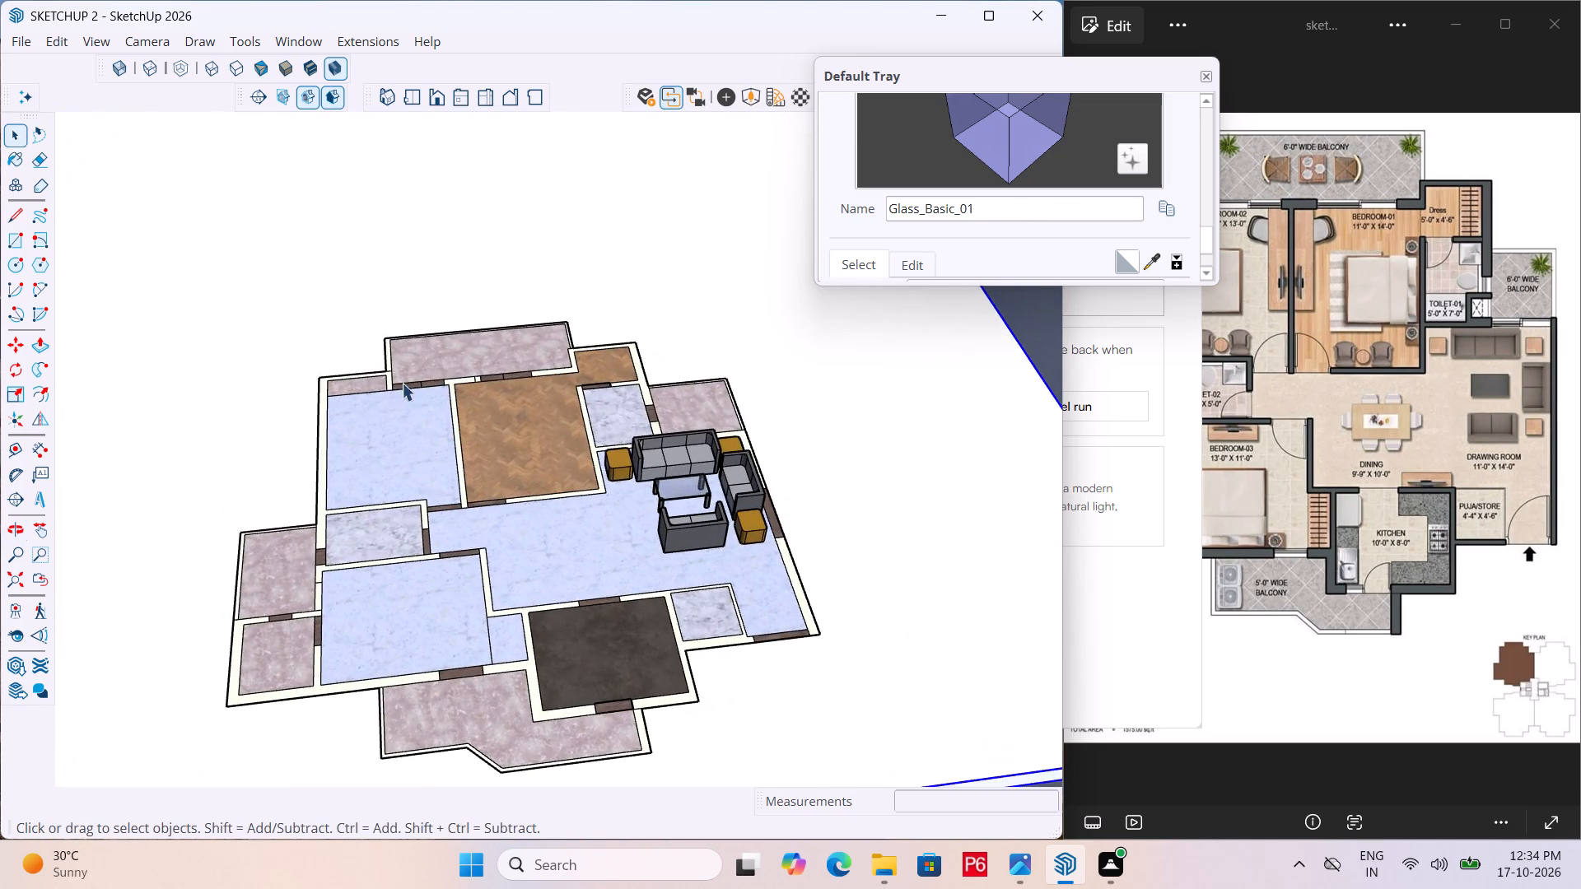
pyautogui.scroll(-6, 371, 384)
pyautogui.scroll(-6, 630, 421)
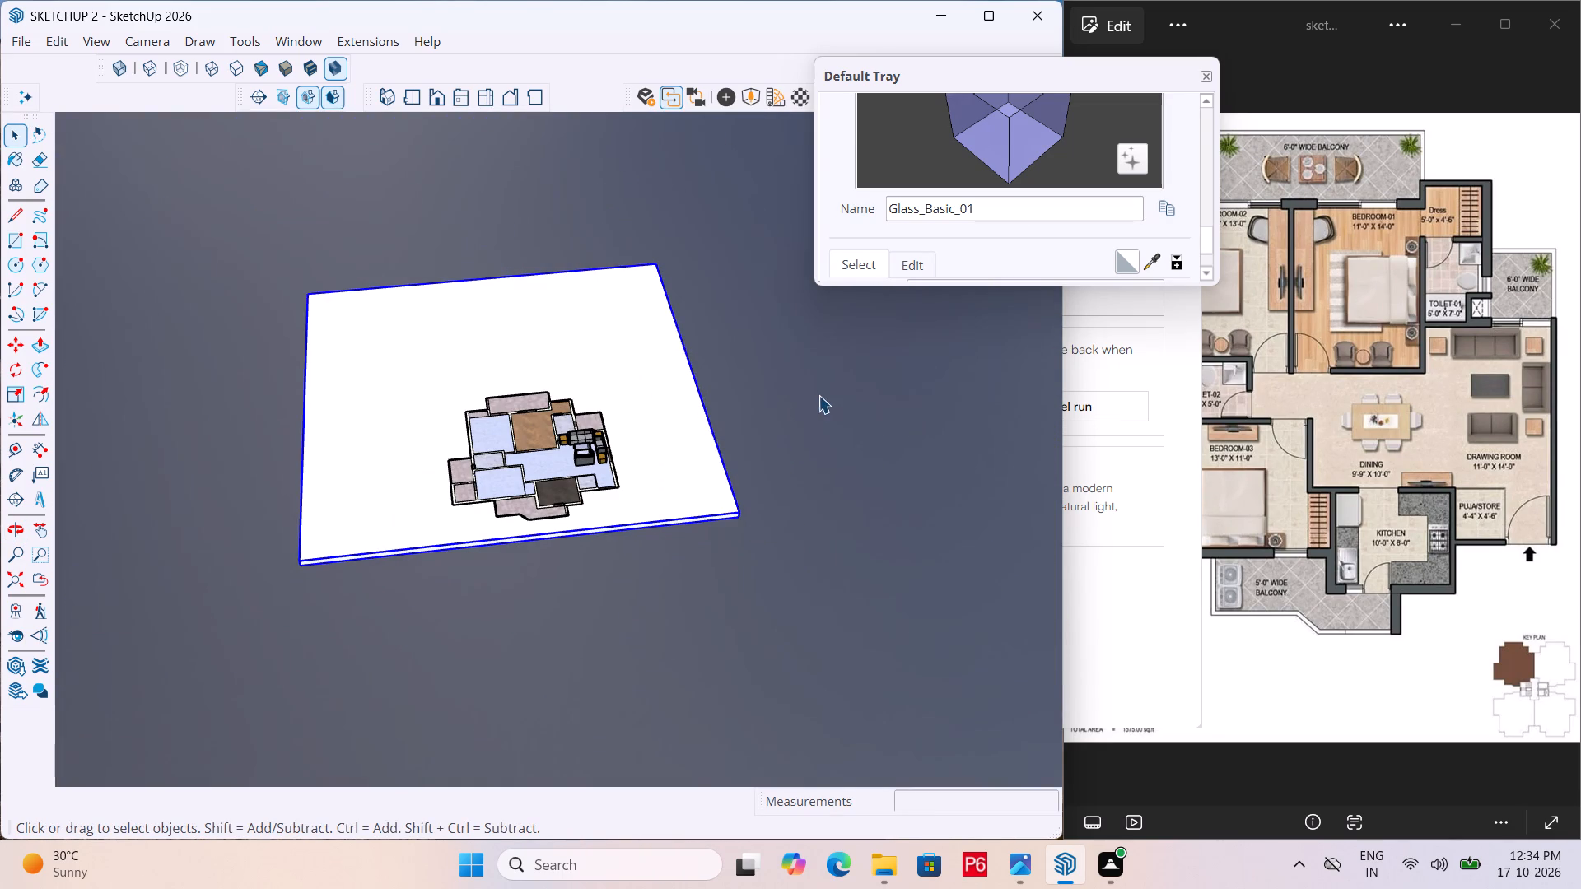
pyautogui.click(818, 395)
pyautogui.scroll(6, 421, 421)
pyautogui.scroll(5, 537, 445)
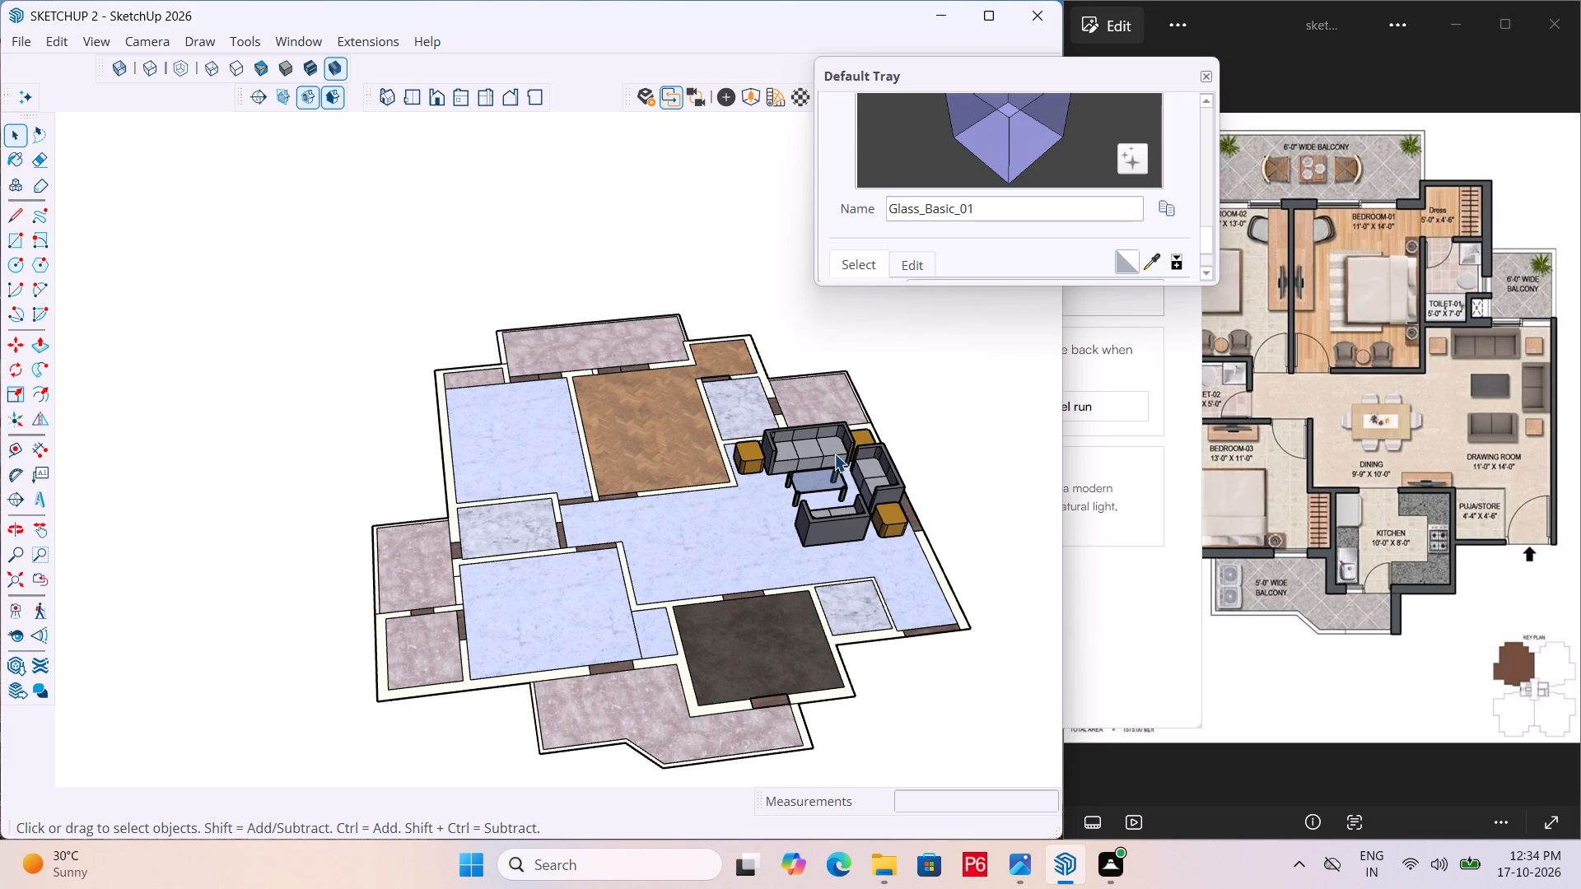
pyautogui.scroll(-6, 439, 400)
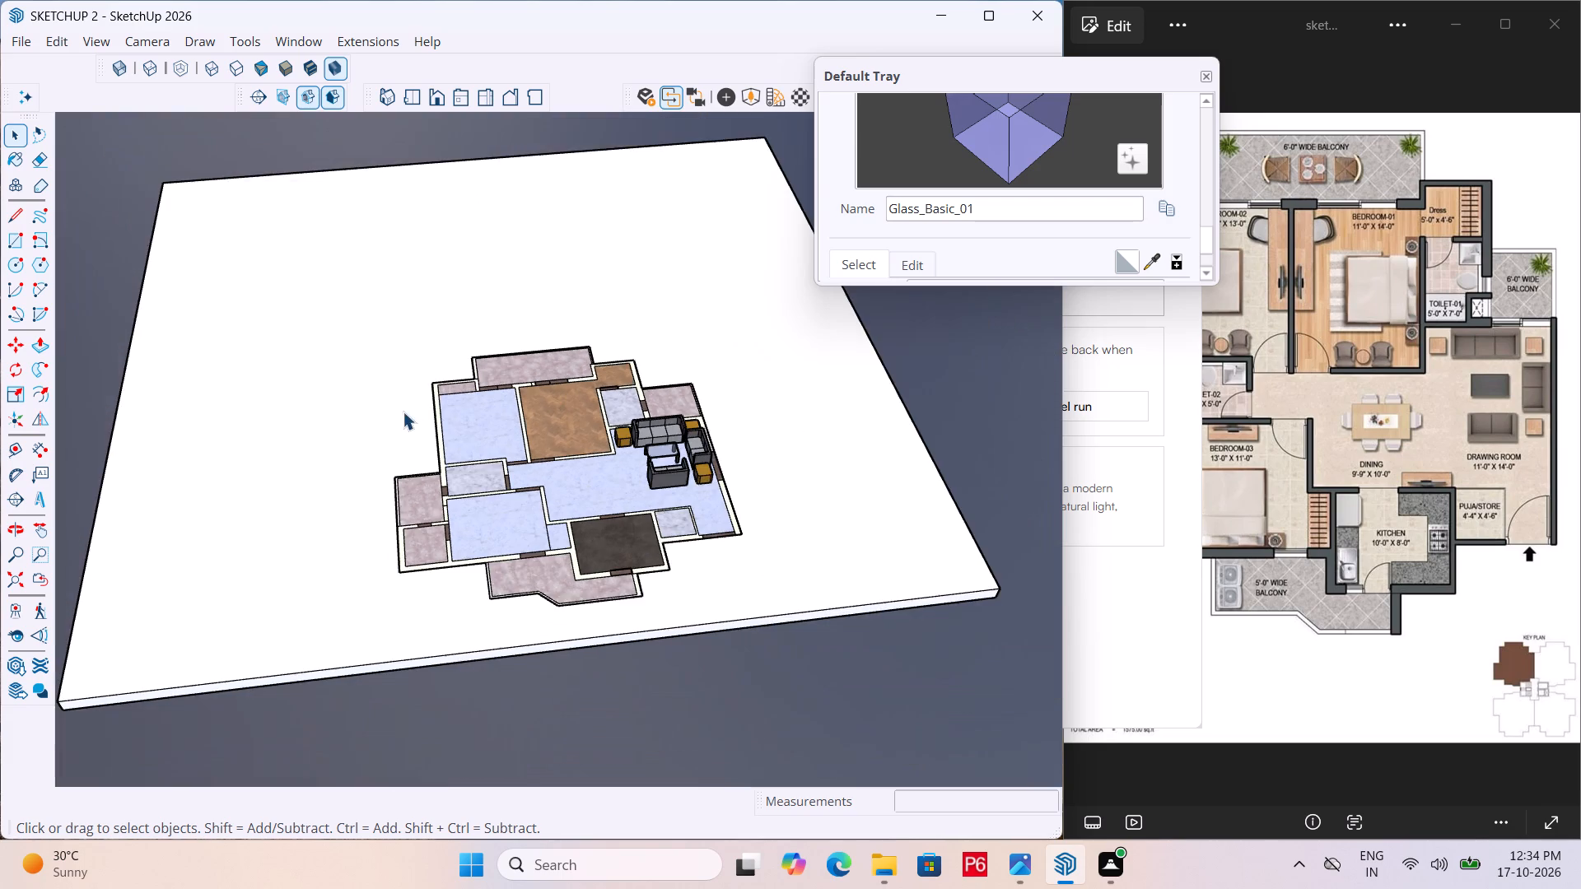
pyautogui.scroll(5, 516, 403)
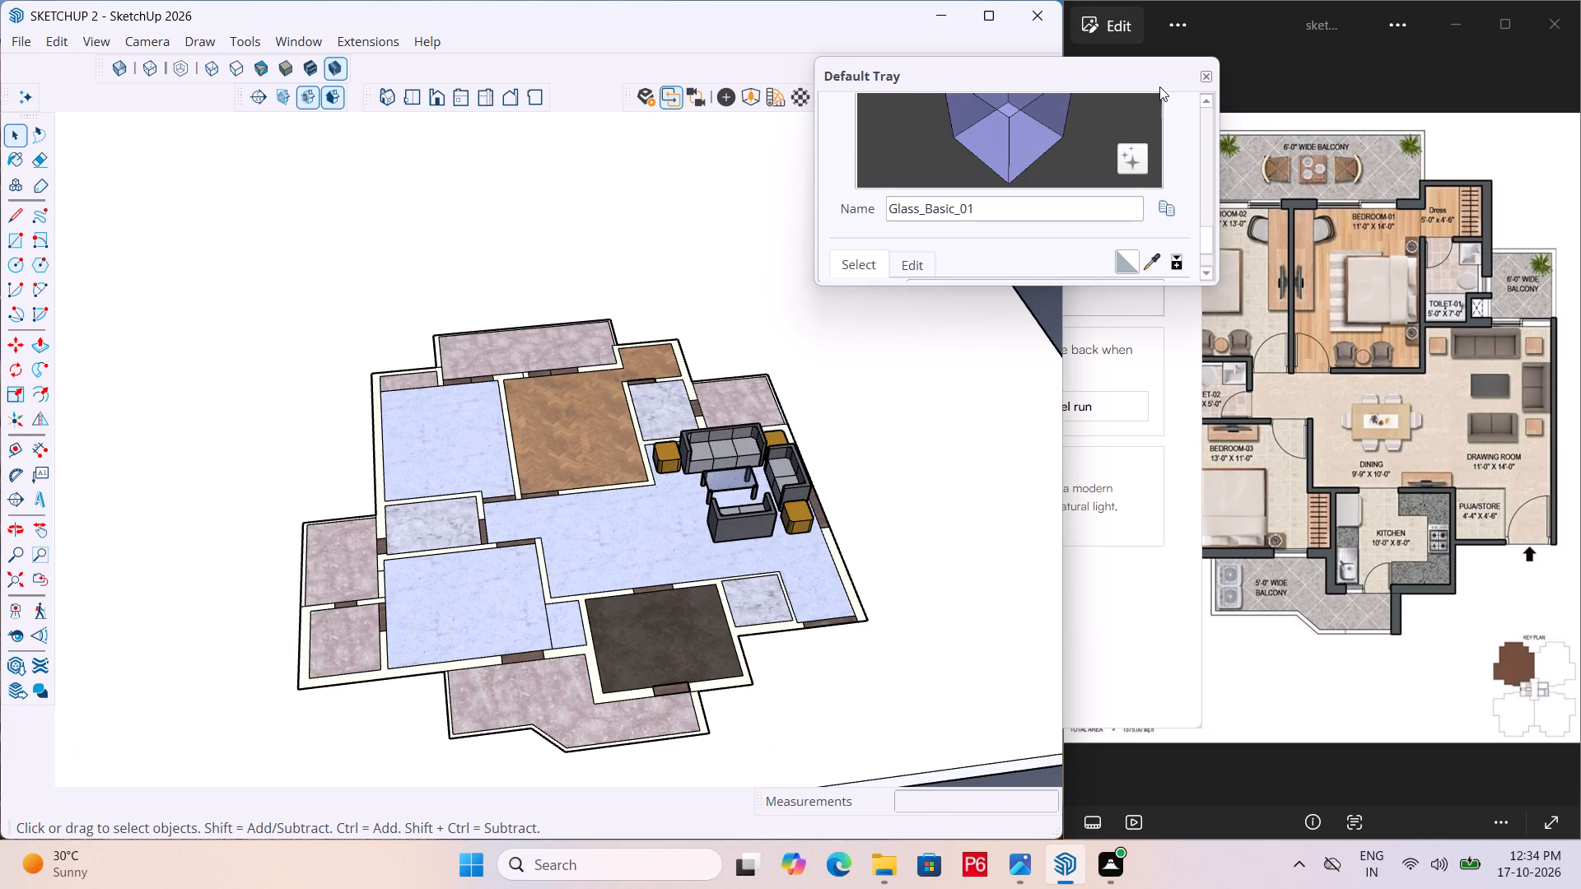
# Close the Default Tray and switch to the Fuji application.
pyautogui.click(1208, 74)
pyautogui.click(1097, 868)
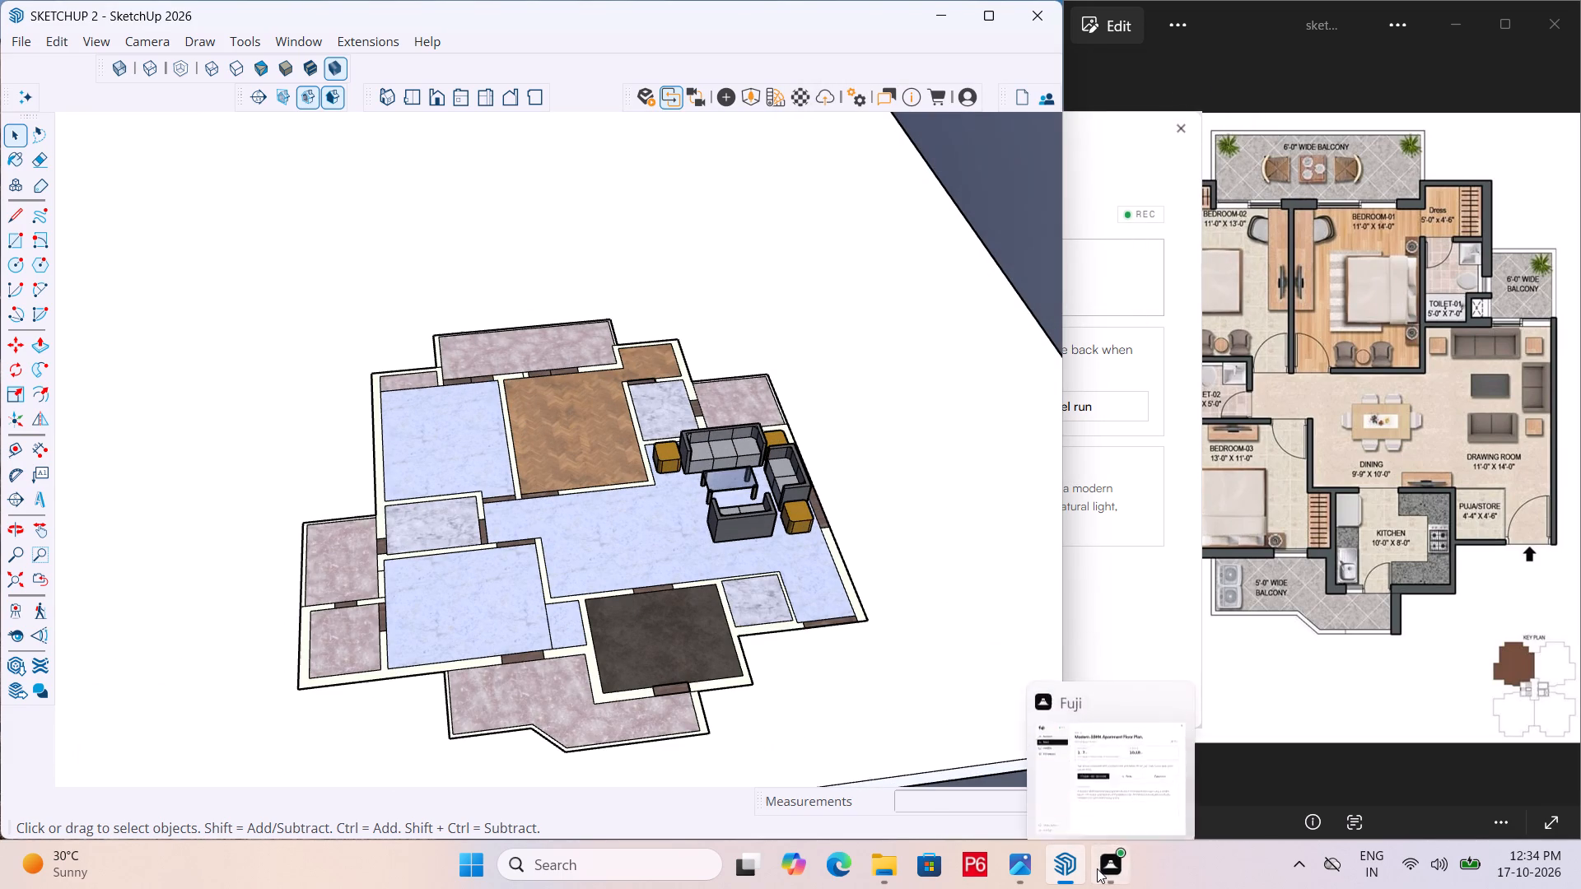
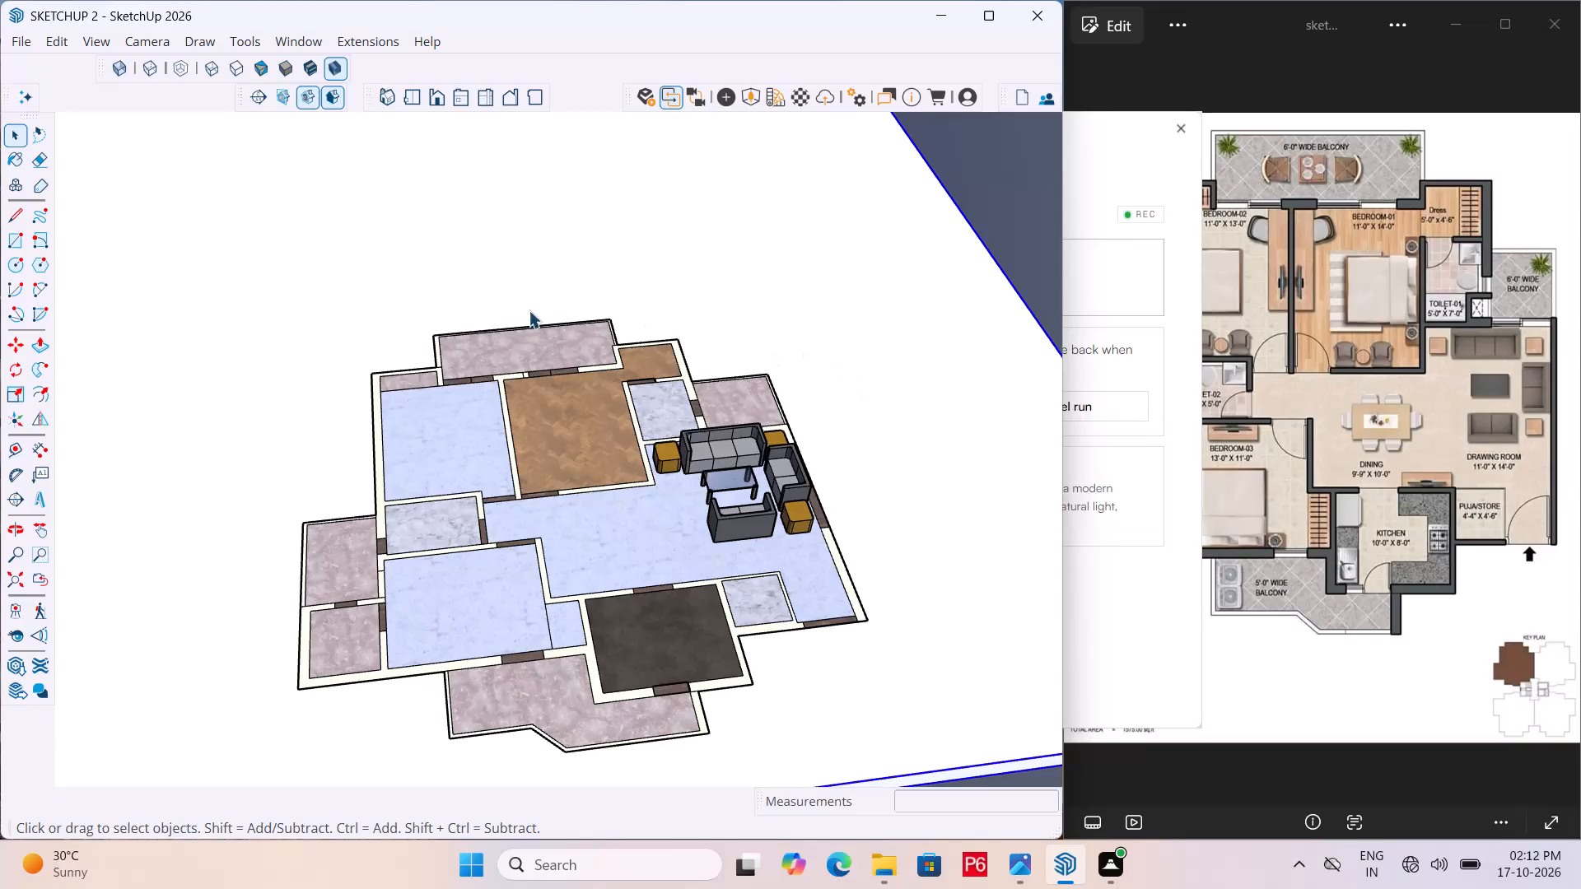
# Clear the selection of the base slab and save the apartment model.
pyautogui.scroll(-4, 527, 312)
pyautogui.tripleClick(968, 239)
pyautogui.click(968, 239)
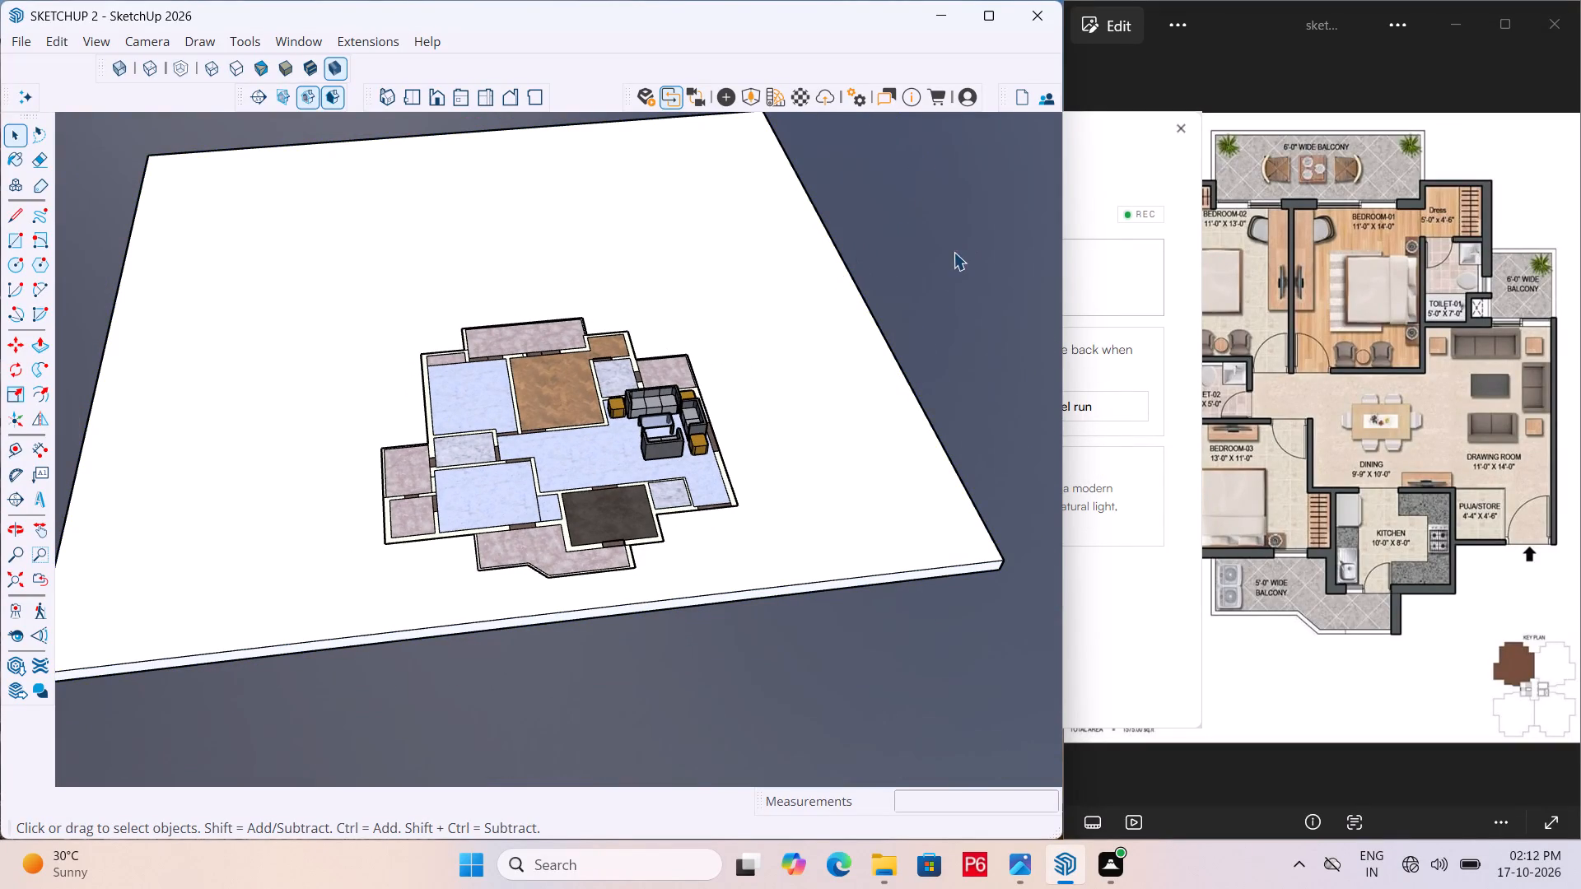
pyautogui.hotkey('ctrl', 's')
pyautogui.hotkey('ctrl', 's')
pyautogui.hotkey('ctrl', 's')
pyautogui.hotkey('ctrl', 's')
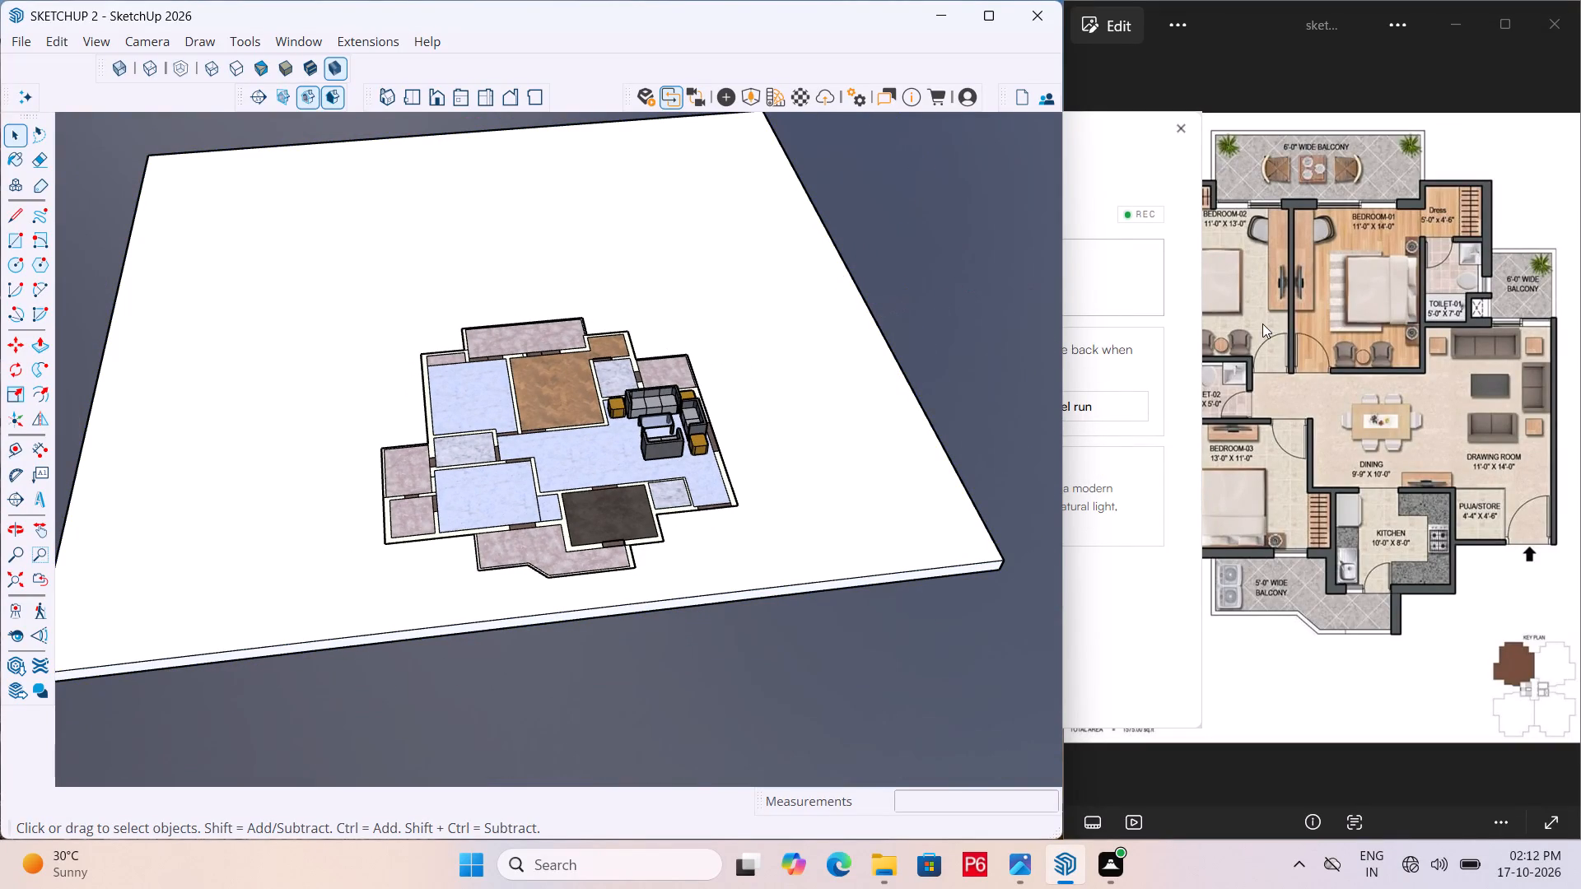
# Switch to Photos to bring the floor plan image forward, and examine the model's Bedroom-03 against it.
pyautogui.click(1262, 323)
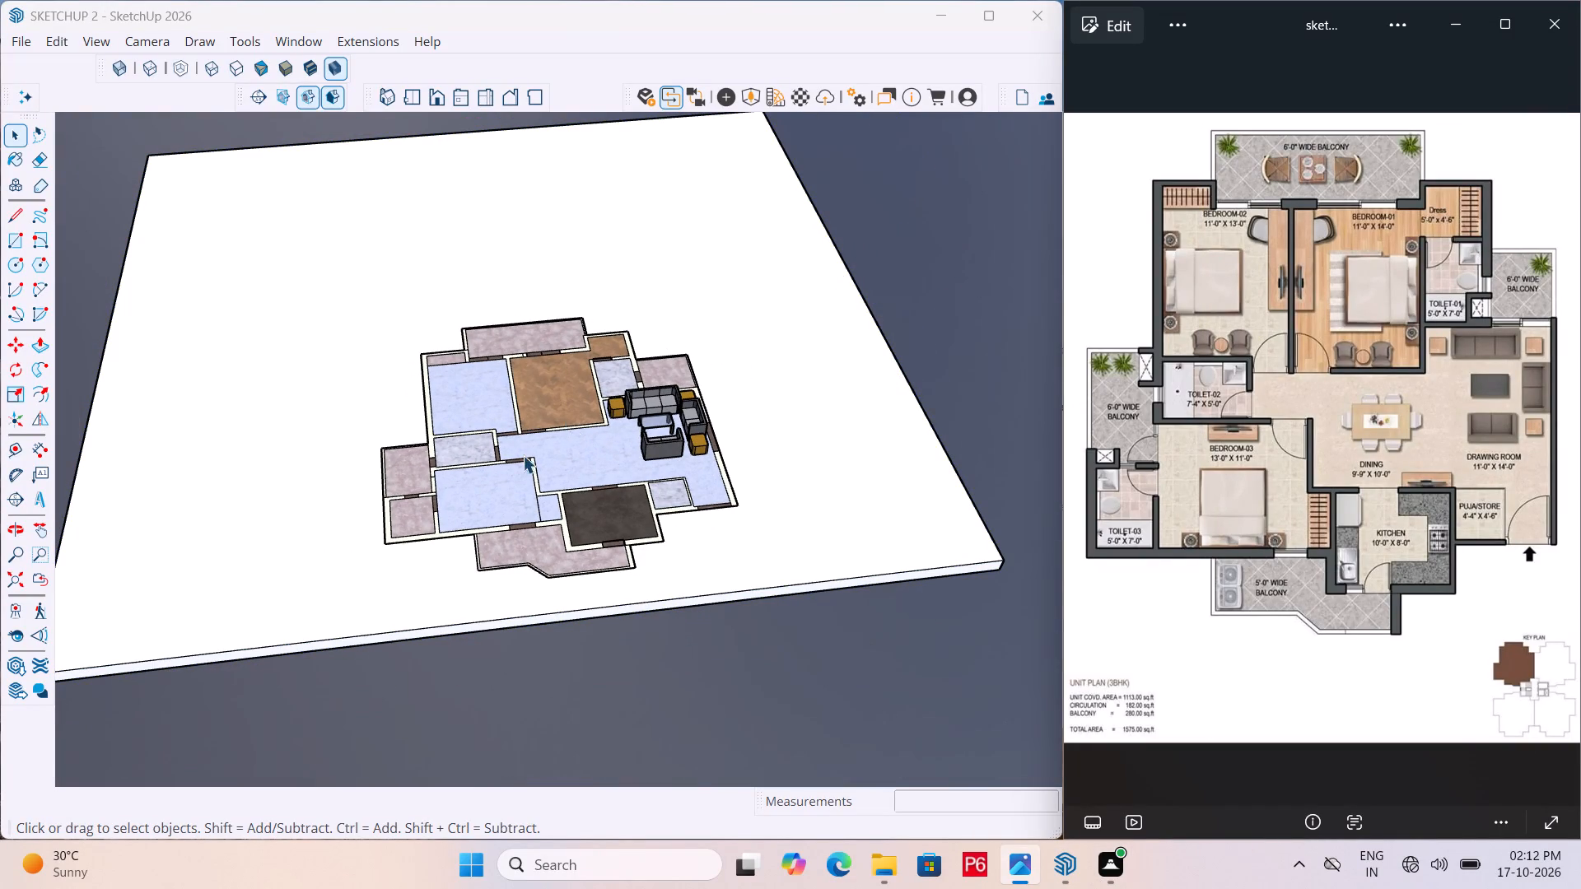
pyautogui.scroll(5, 520, 456)
pyautogui.moveTo(492, 450); pyautogui.dragTo(448, 486, button='middle')
pyautogui.scroll(4, 504, 460)
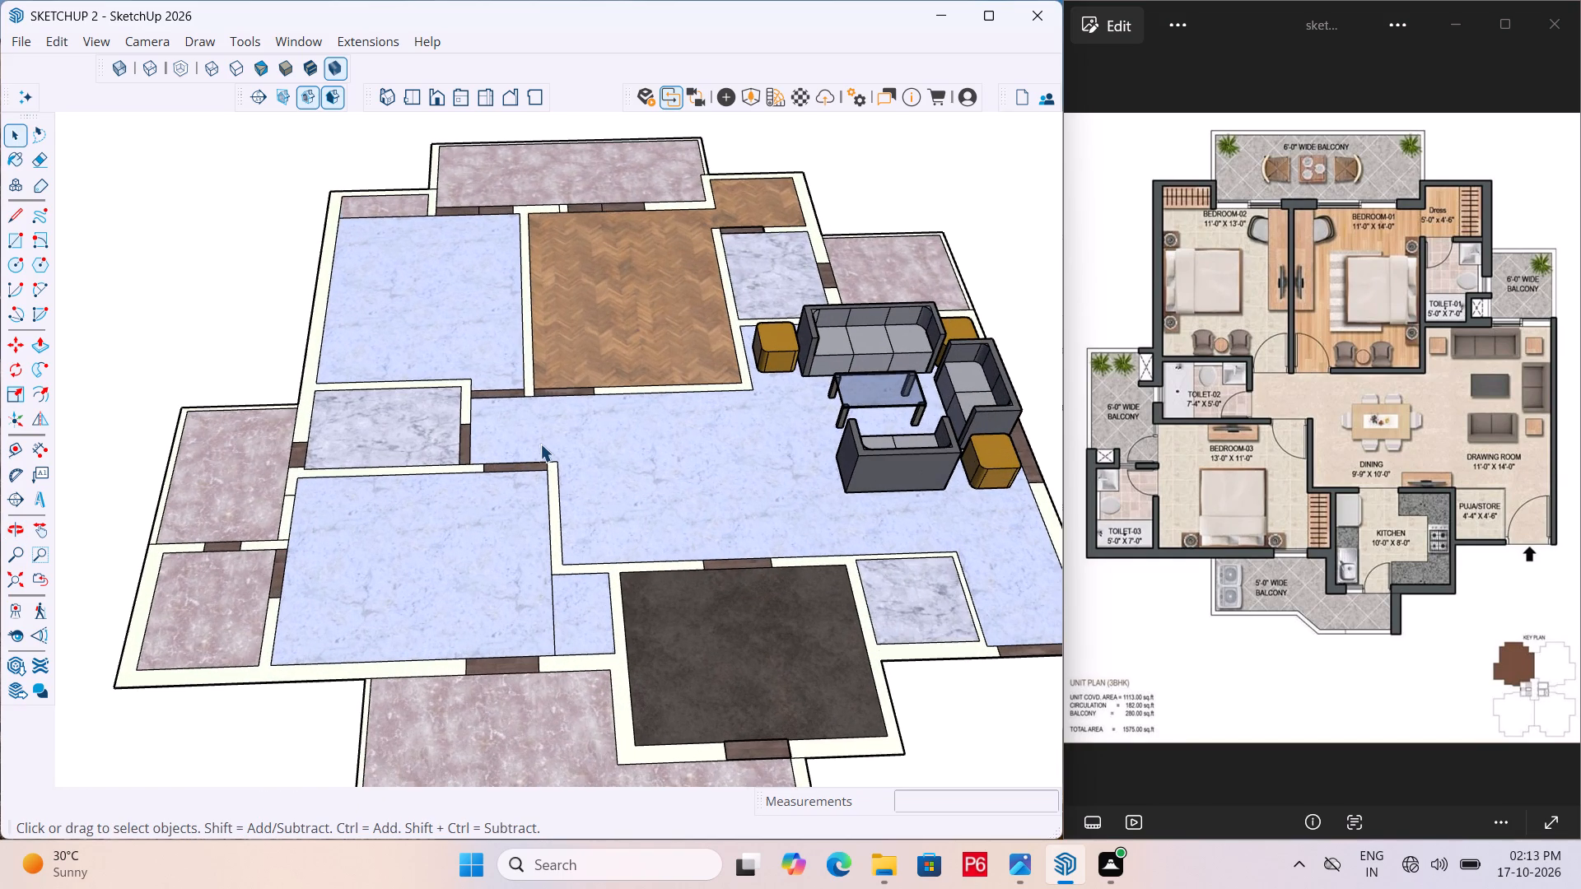
pyautogui.scroll(-6, 607, 442)
pyautogui.scroll(6, 482, 529)
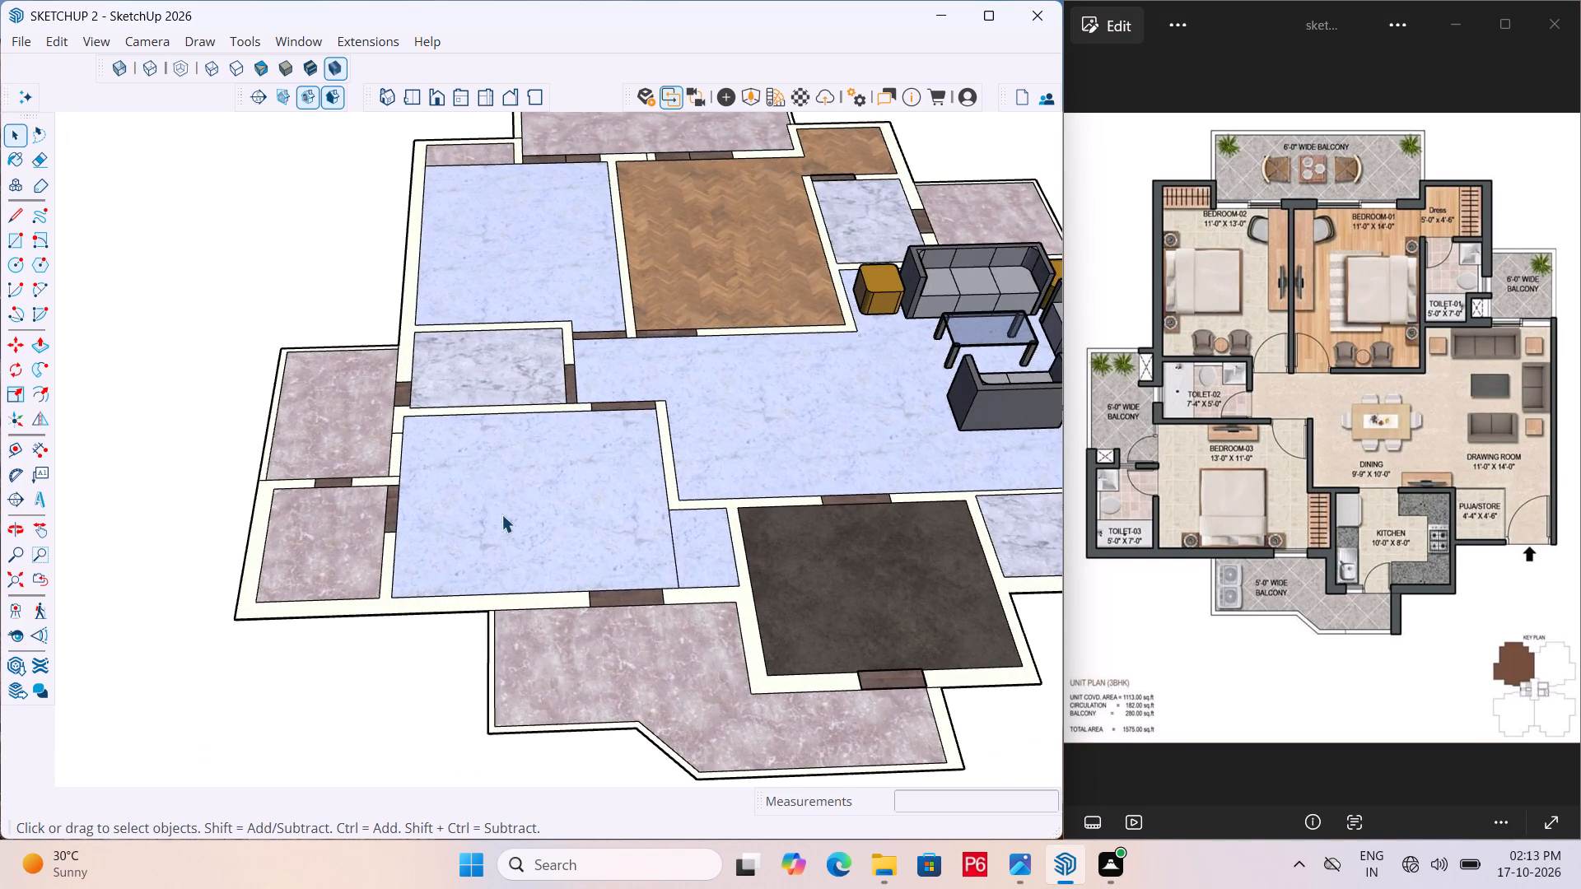
pyautogui.scroll(5, 501, 514)
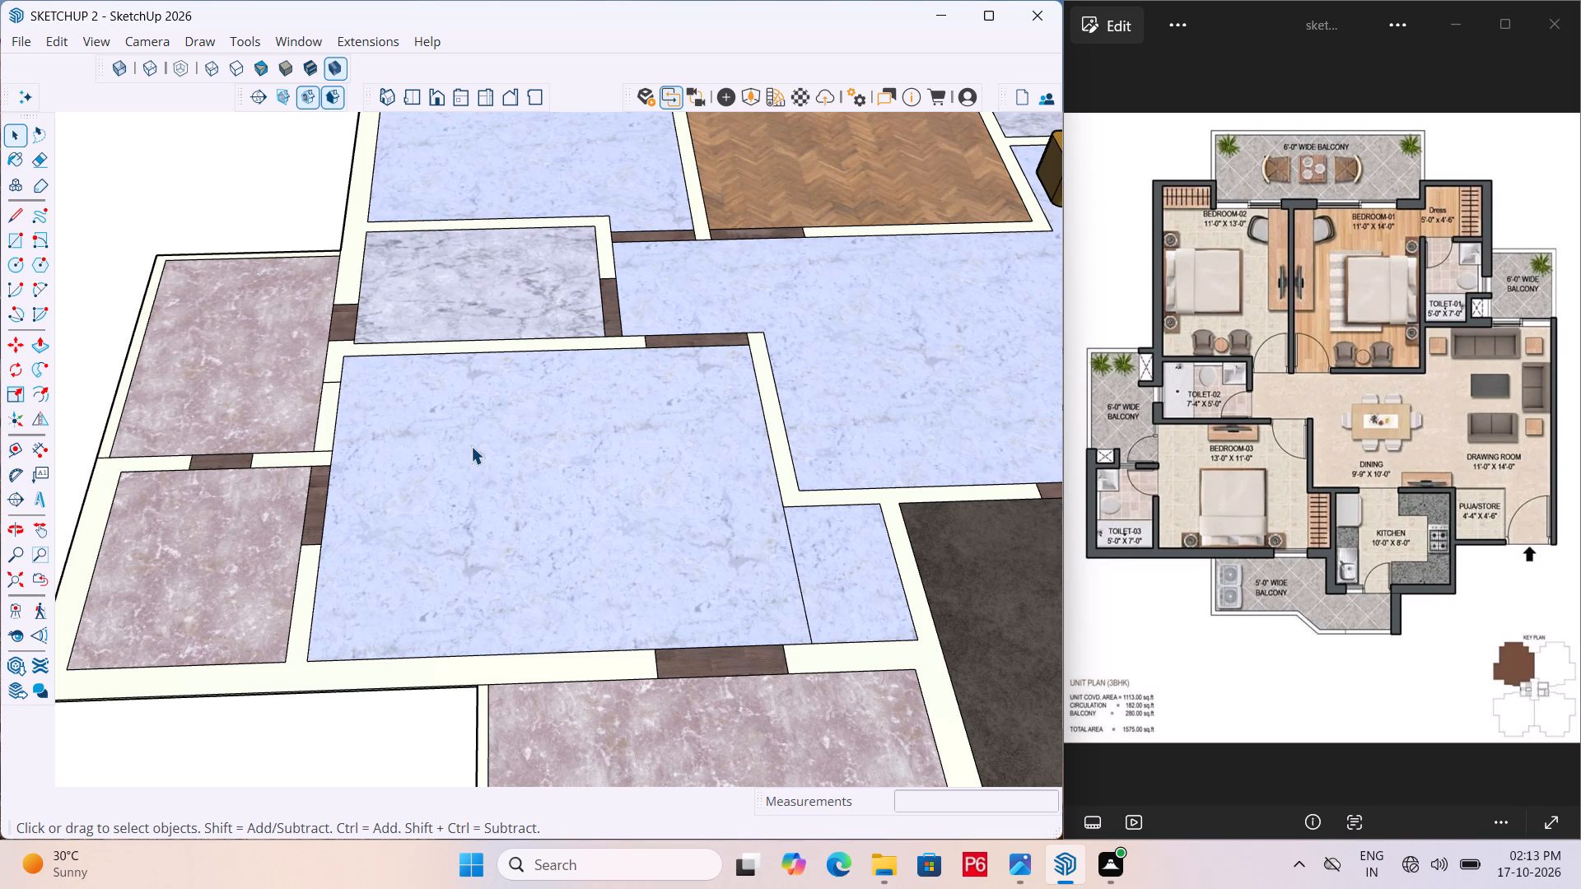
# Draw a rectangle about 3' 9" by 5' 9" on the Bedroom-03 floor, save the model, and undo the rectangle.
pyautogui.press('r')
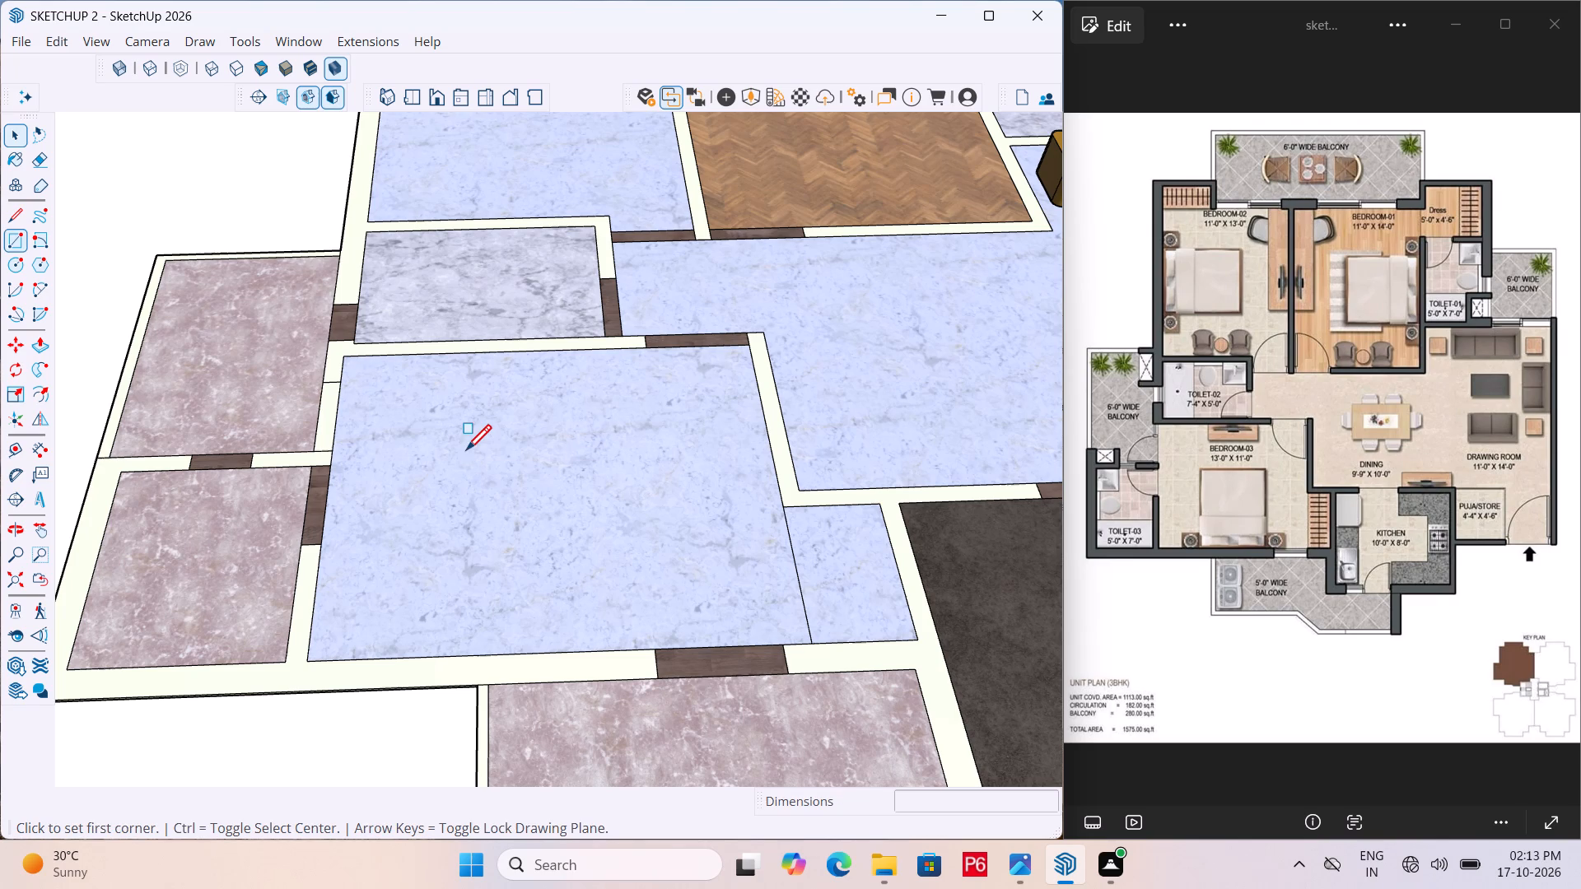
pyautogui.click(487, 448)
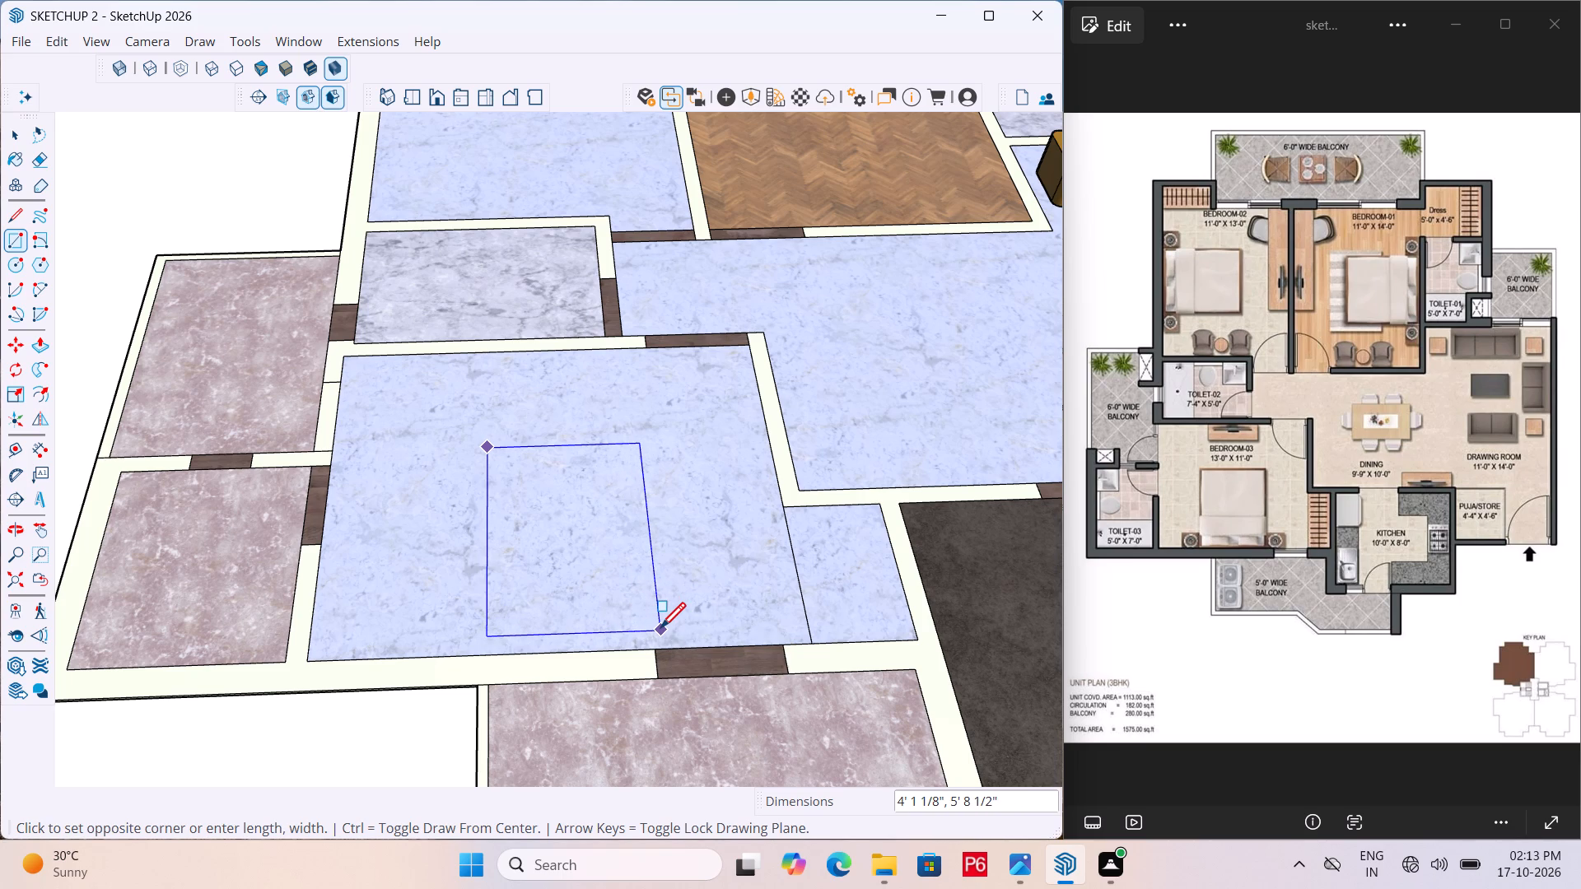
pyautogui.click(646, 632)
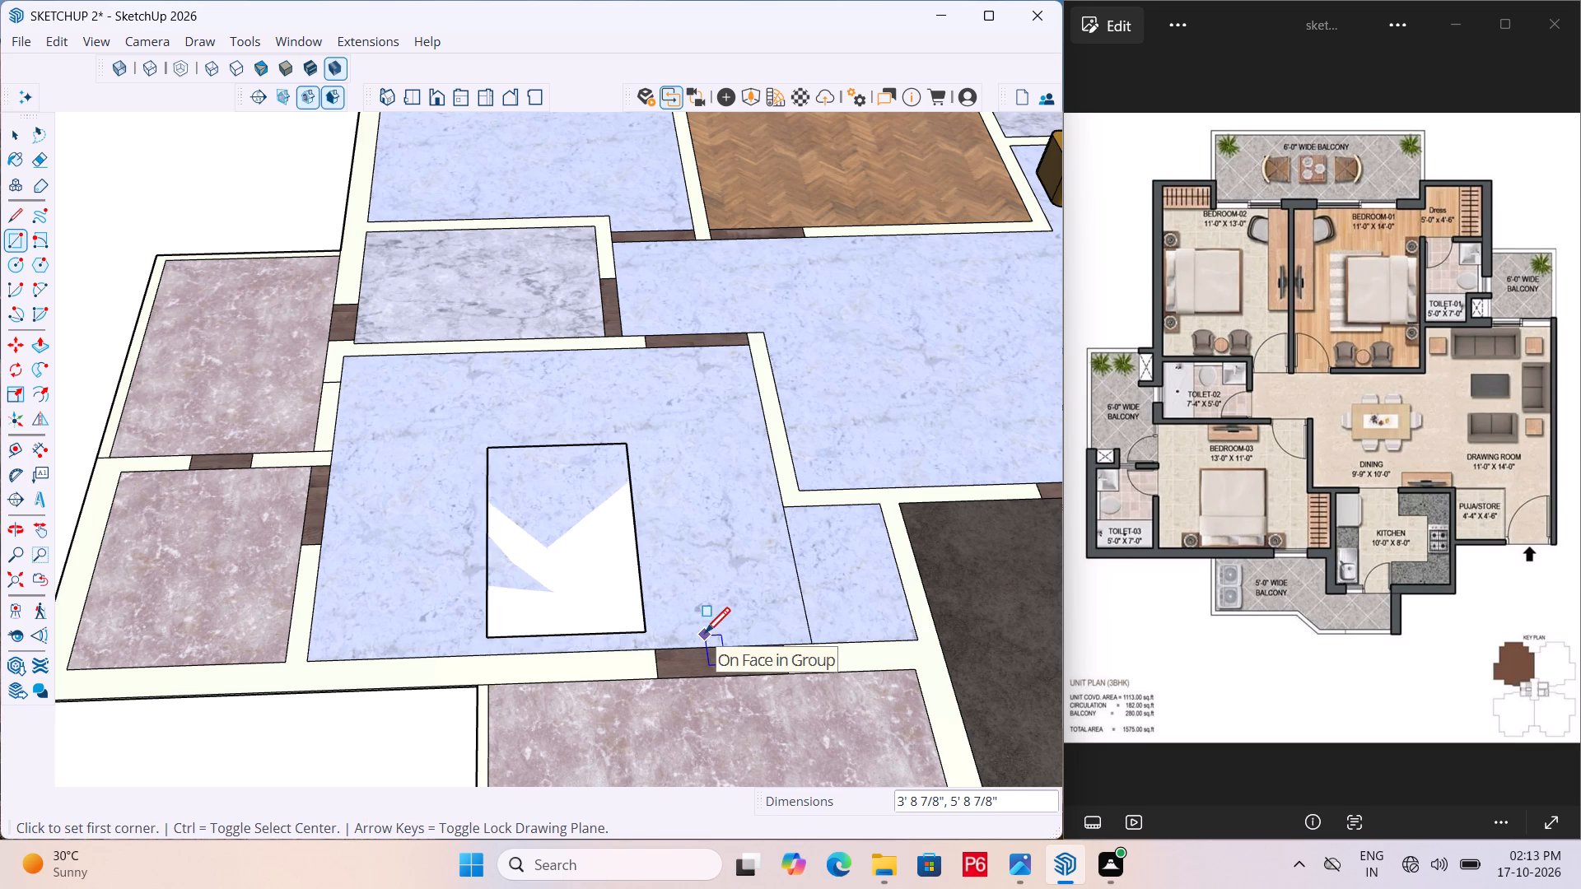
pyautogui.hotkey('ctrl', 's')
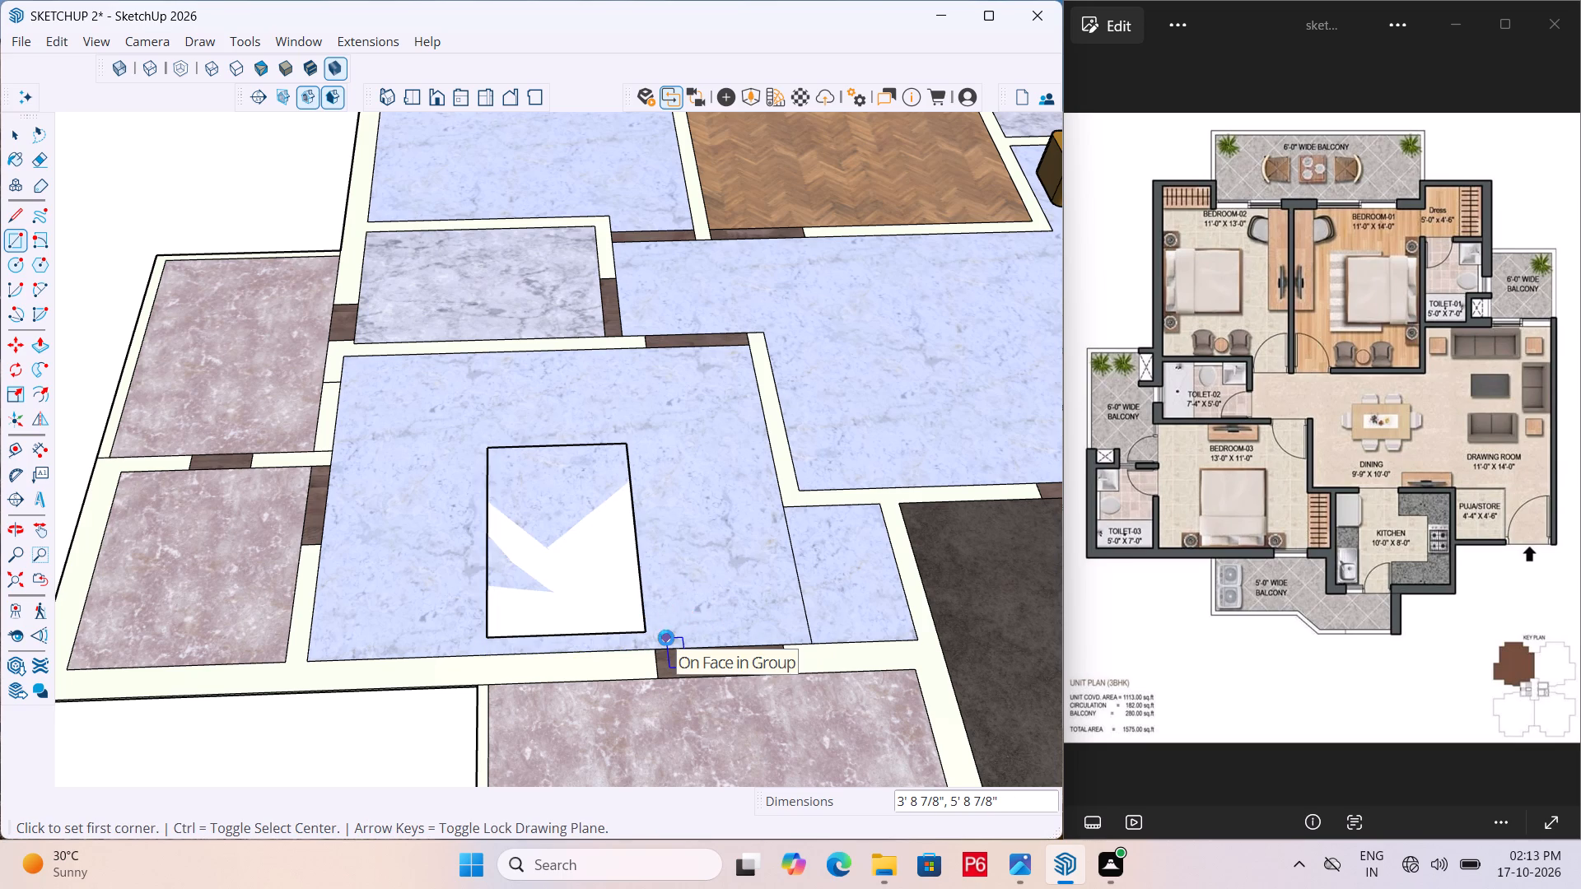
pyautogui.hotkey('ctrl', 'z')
# Draw a rectangle about 3' 9" by 5' 7" on the Bedroom-03 floor where the plan shows the bed.
pyautogui.click(494, 449)
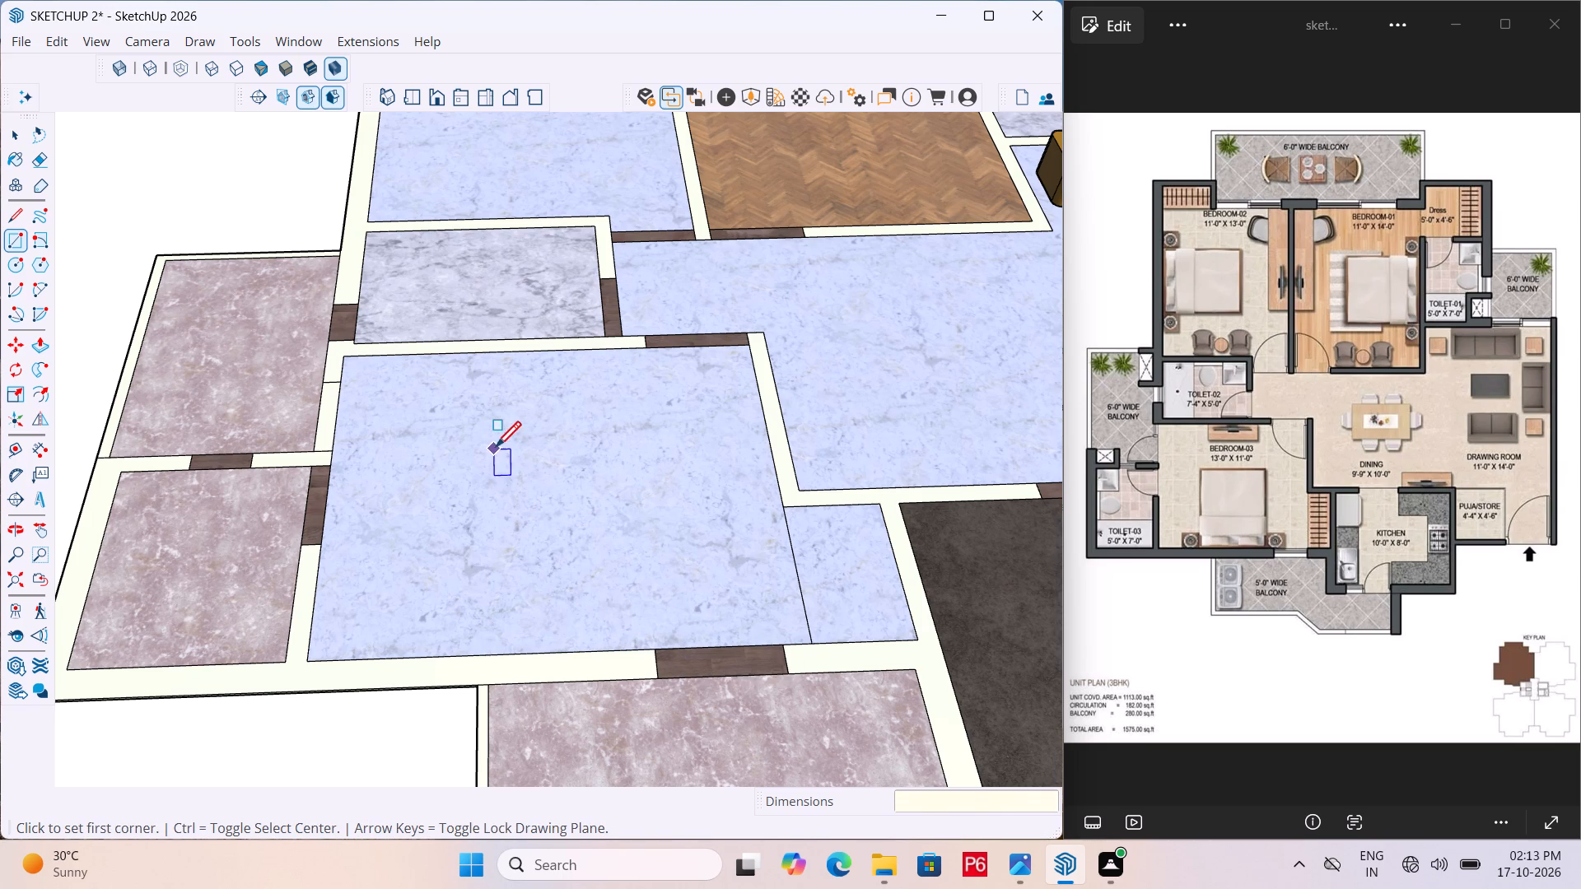
pyautogui.click(653, 630)
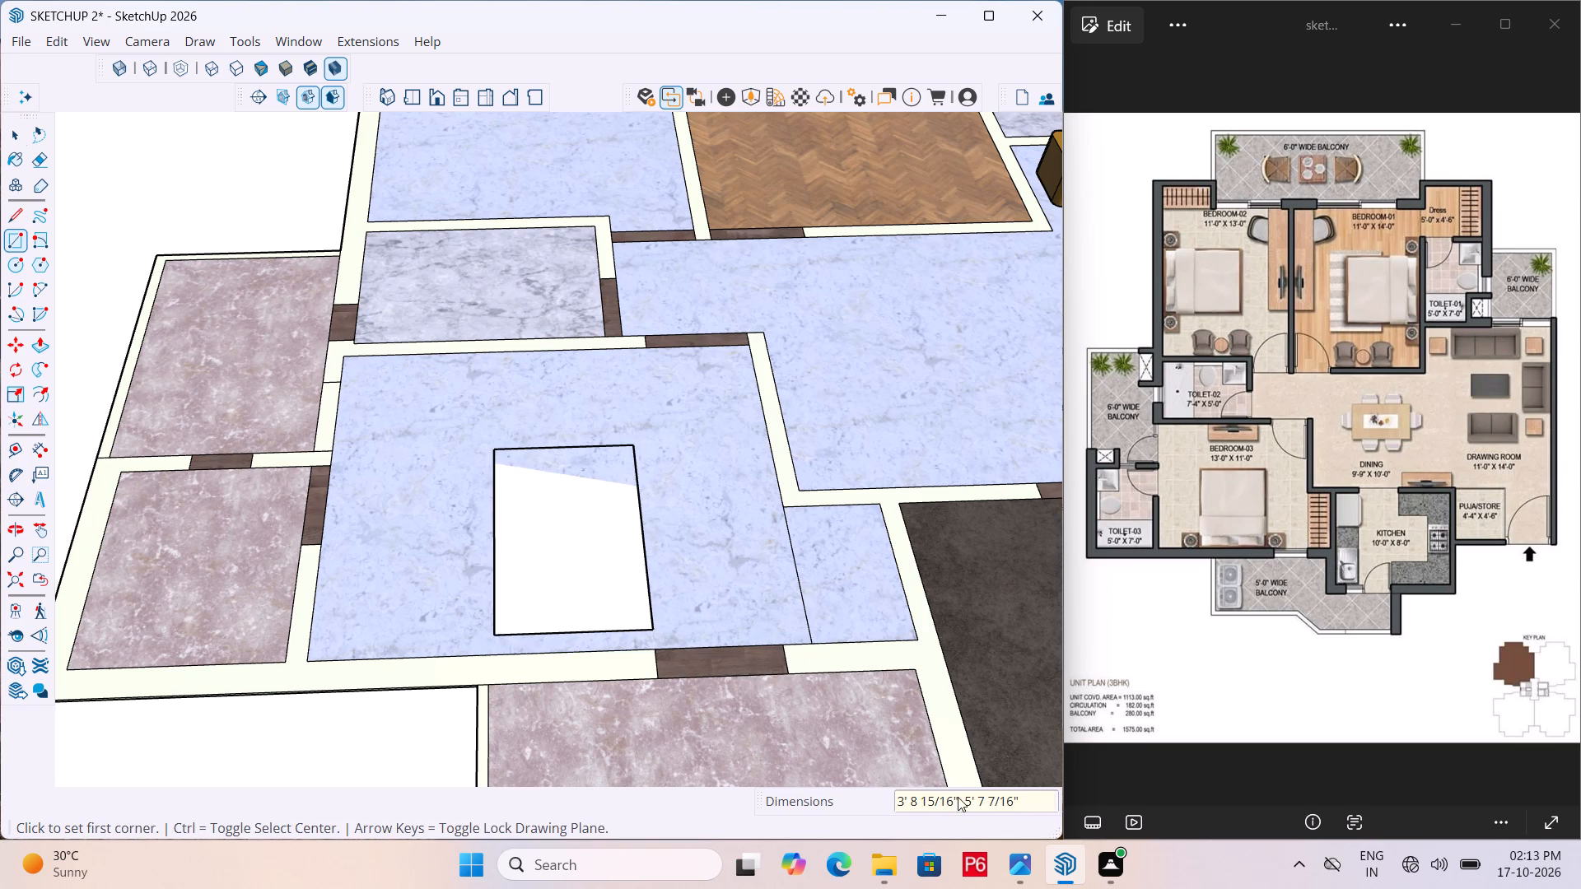
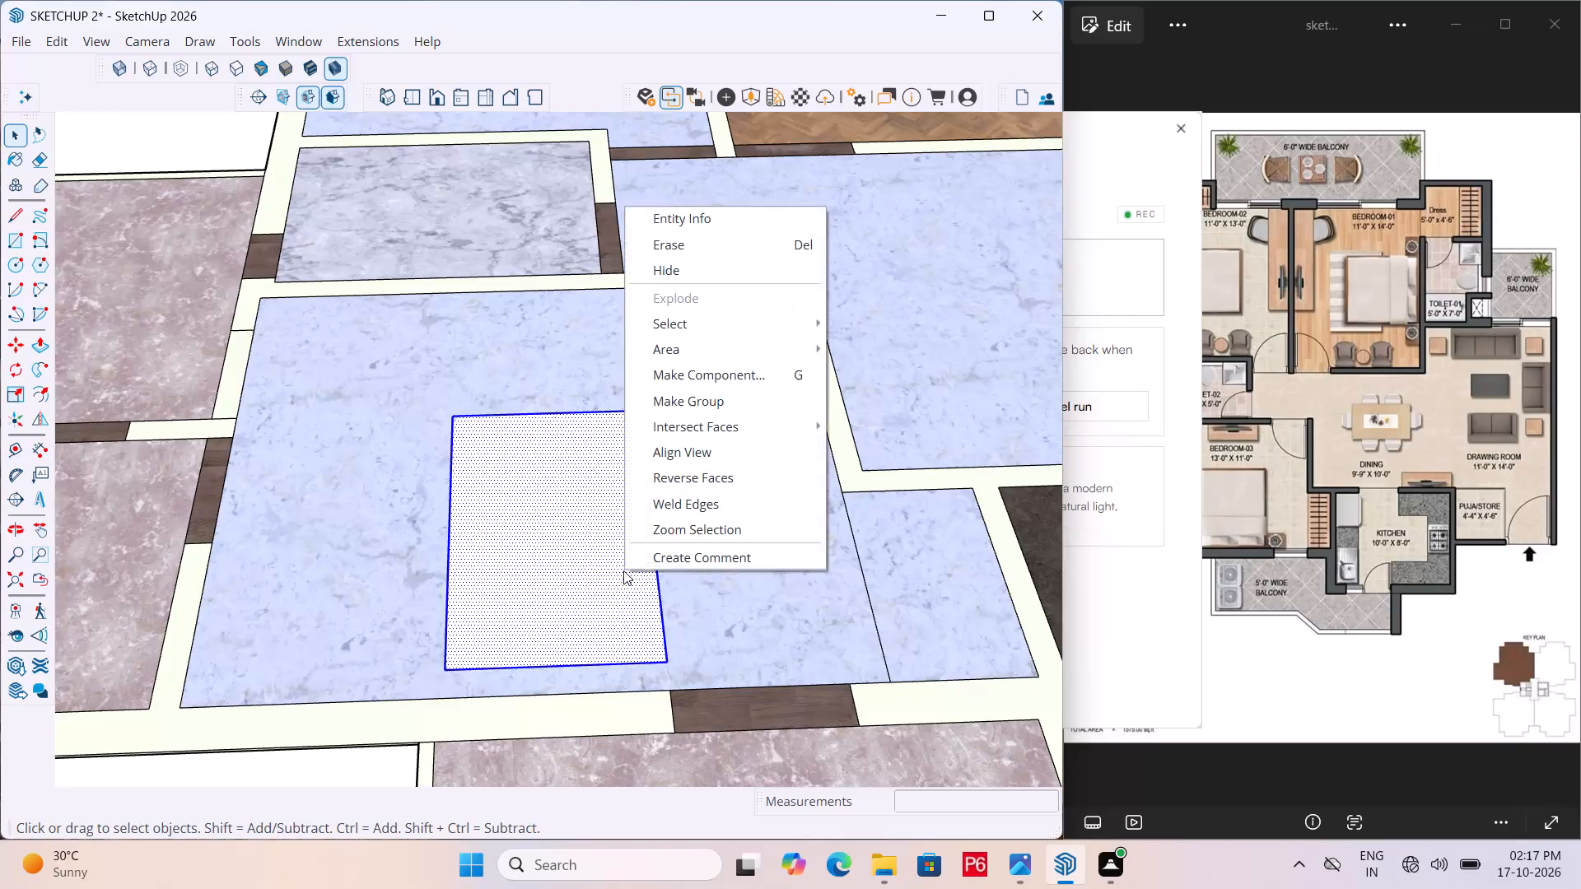
# Make the bed rectangle on the Bedroom-03 floor, face and edges together, into a group and open it for editing.
pyautogui.click(583, 503)
pyautogui.scroll(-6, 579, 431)
pyautogui.click(420, 674)
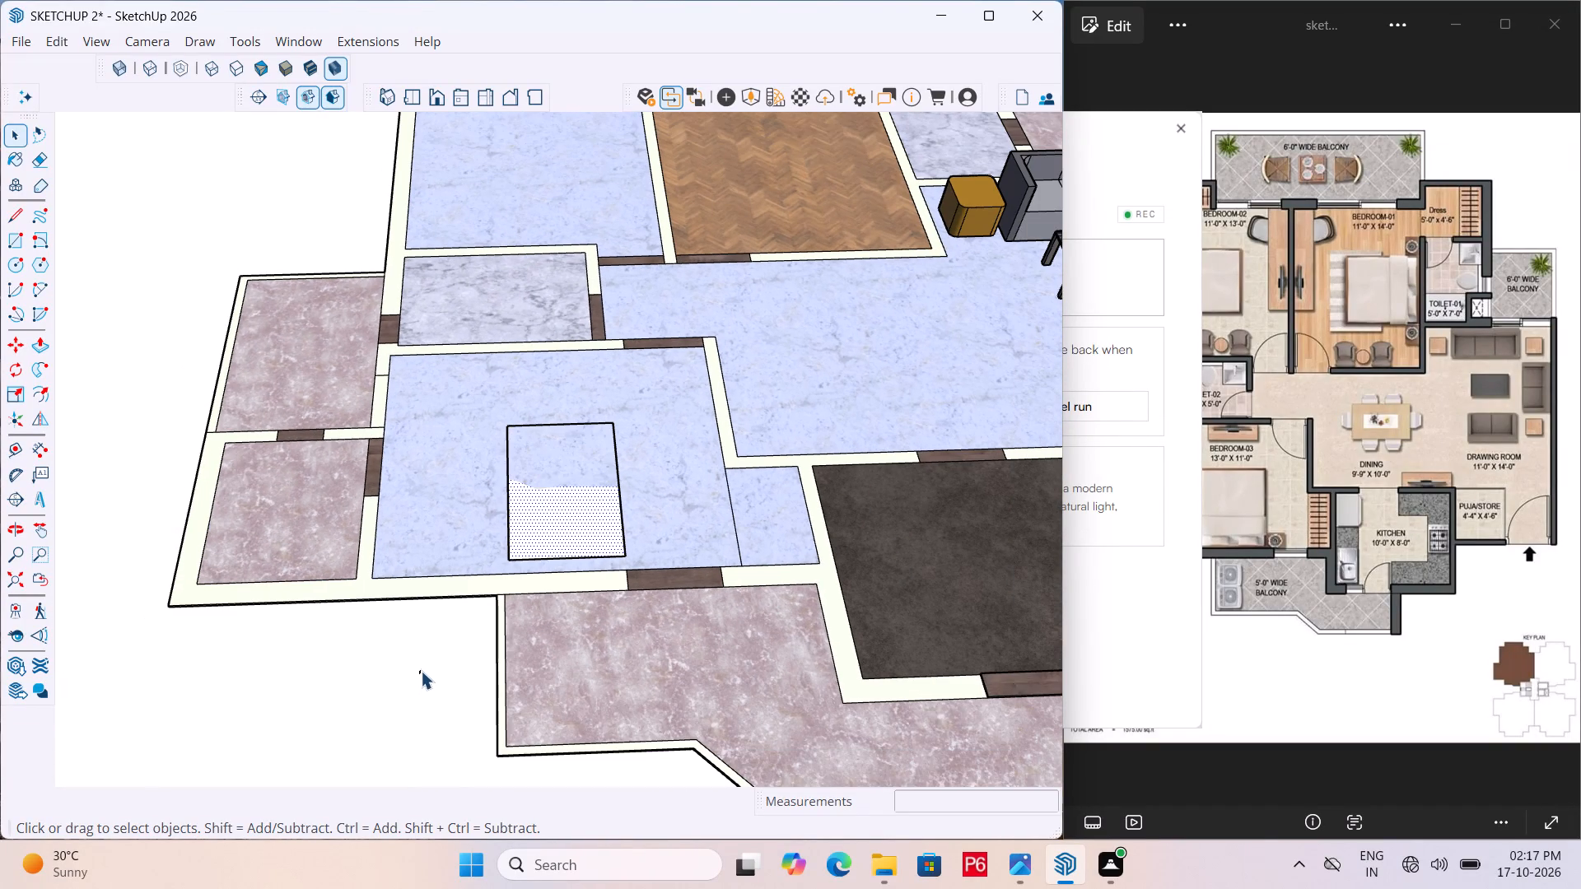
pyautogui.tripleClick(551, 496)
pyautogui.rightClick(551, 496)
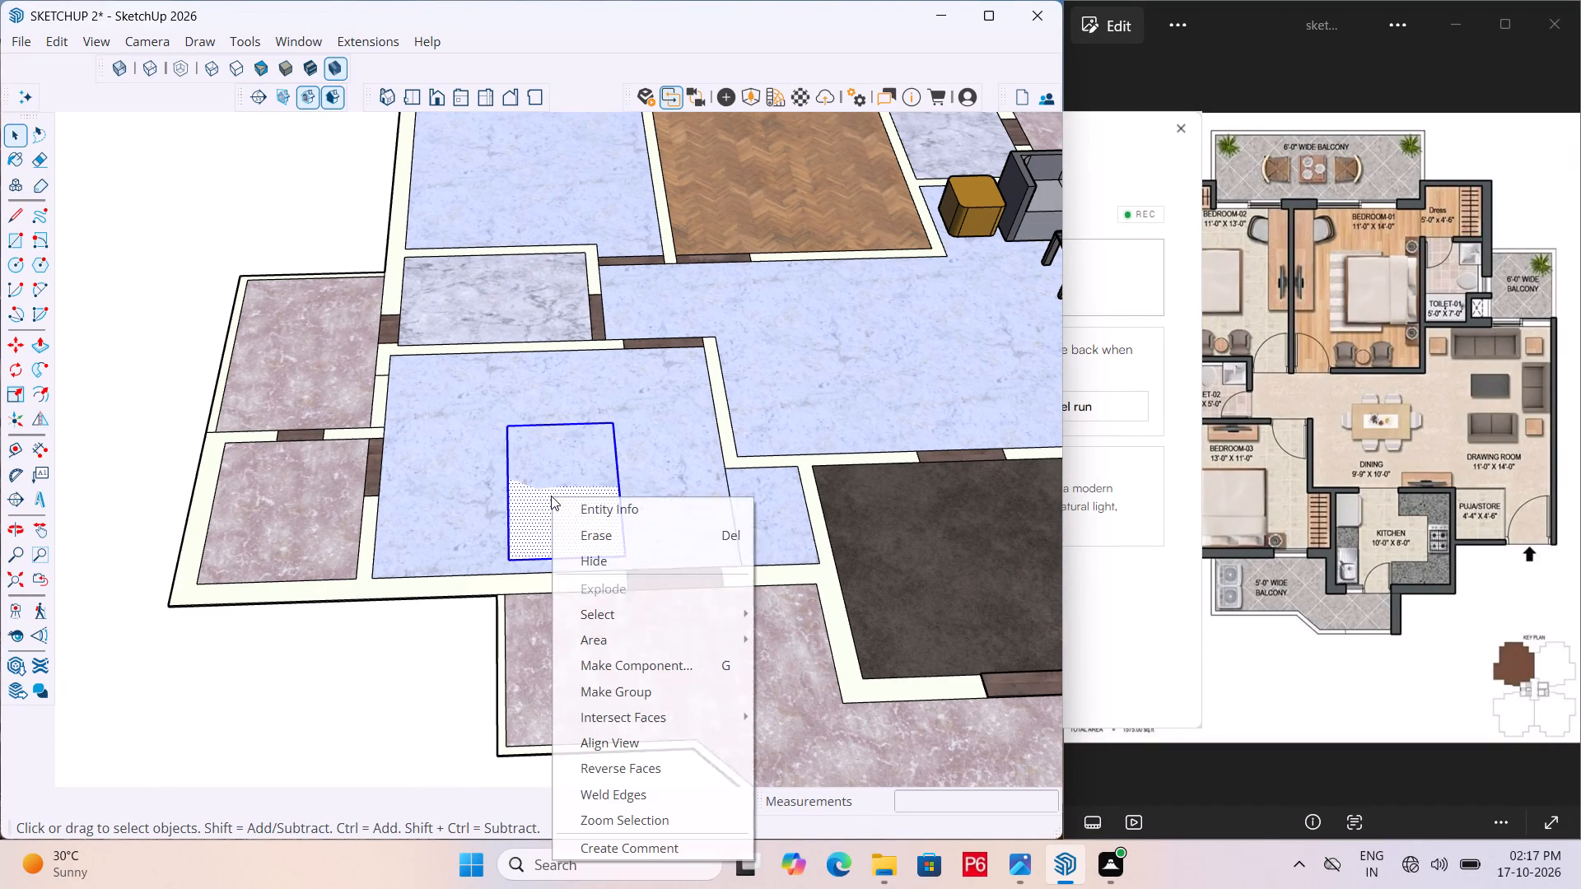
pyautogui.click(641, 700)
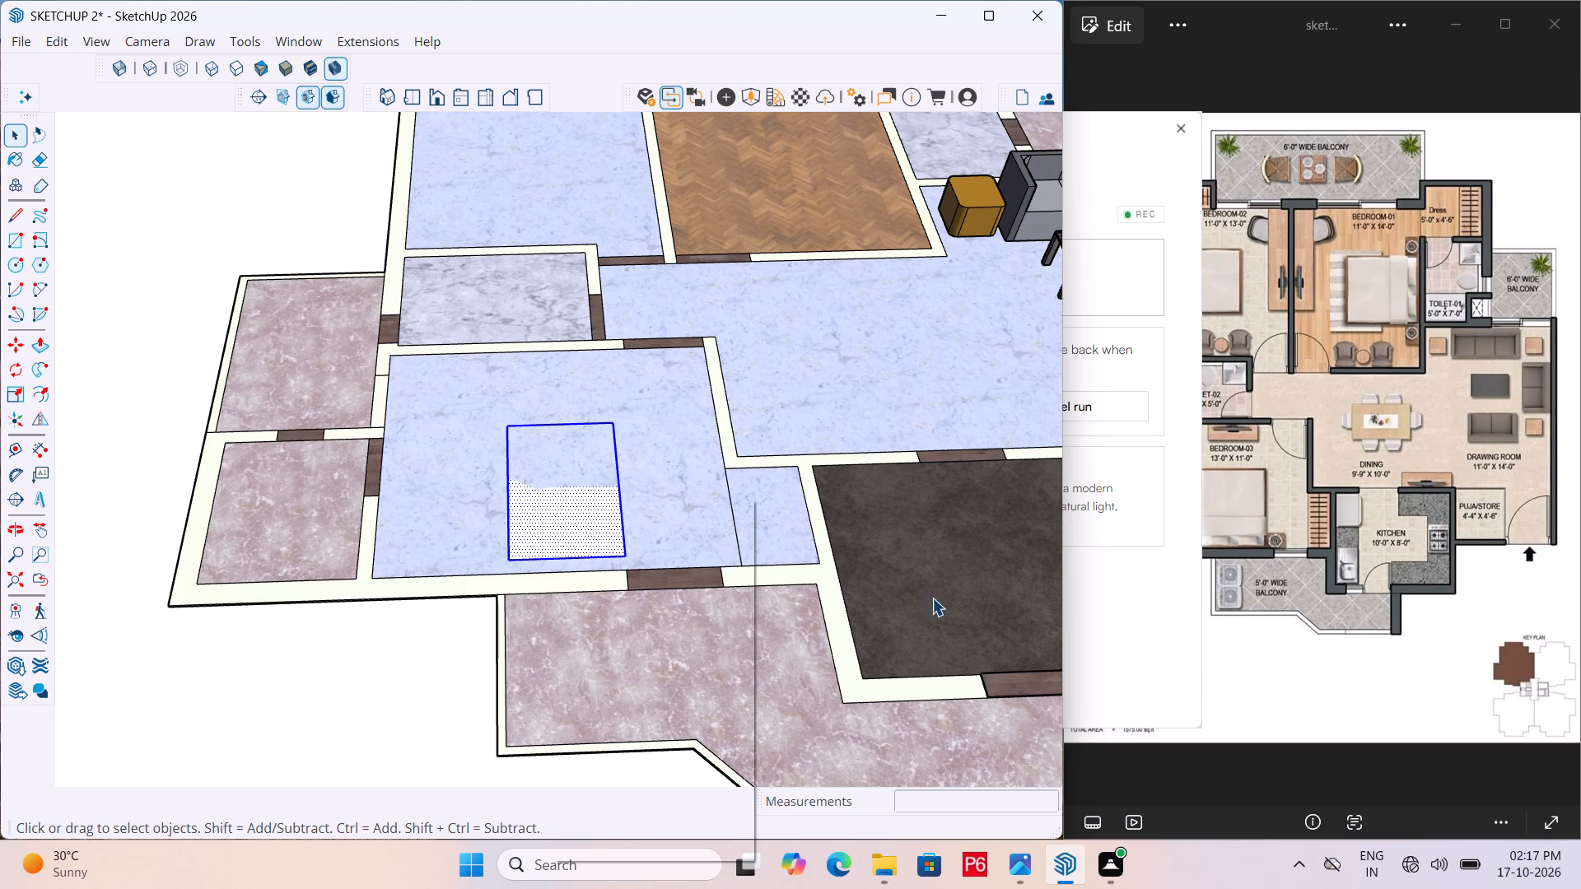
pyautogui.doubleClick(536, 496)
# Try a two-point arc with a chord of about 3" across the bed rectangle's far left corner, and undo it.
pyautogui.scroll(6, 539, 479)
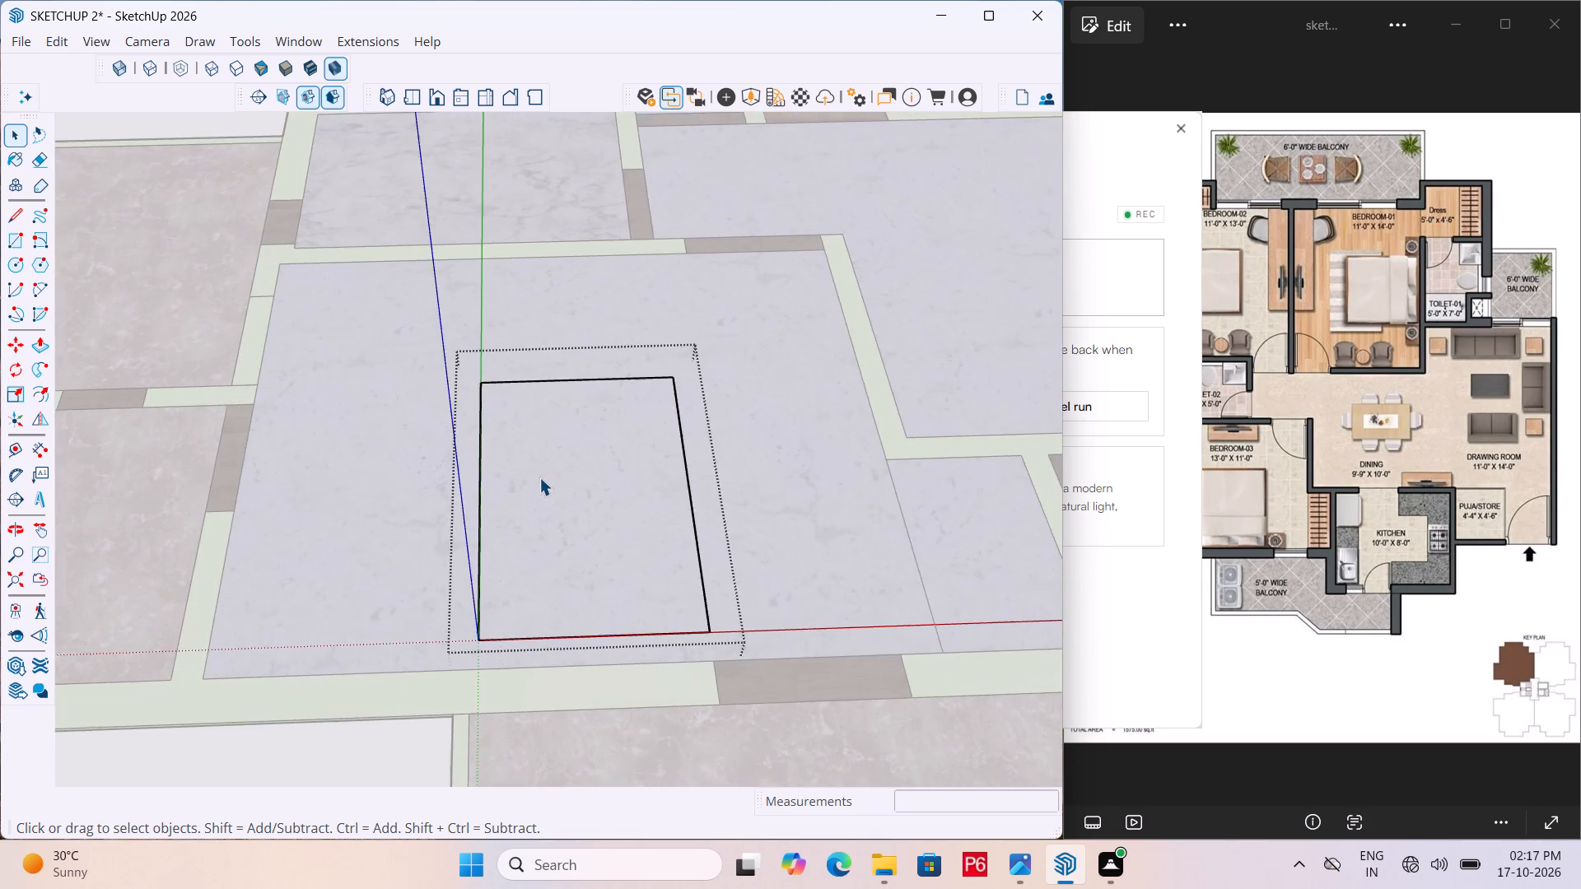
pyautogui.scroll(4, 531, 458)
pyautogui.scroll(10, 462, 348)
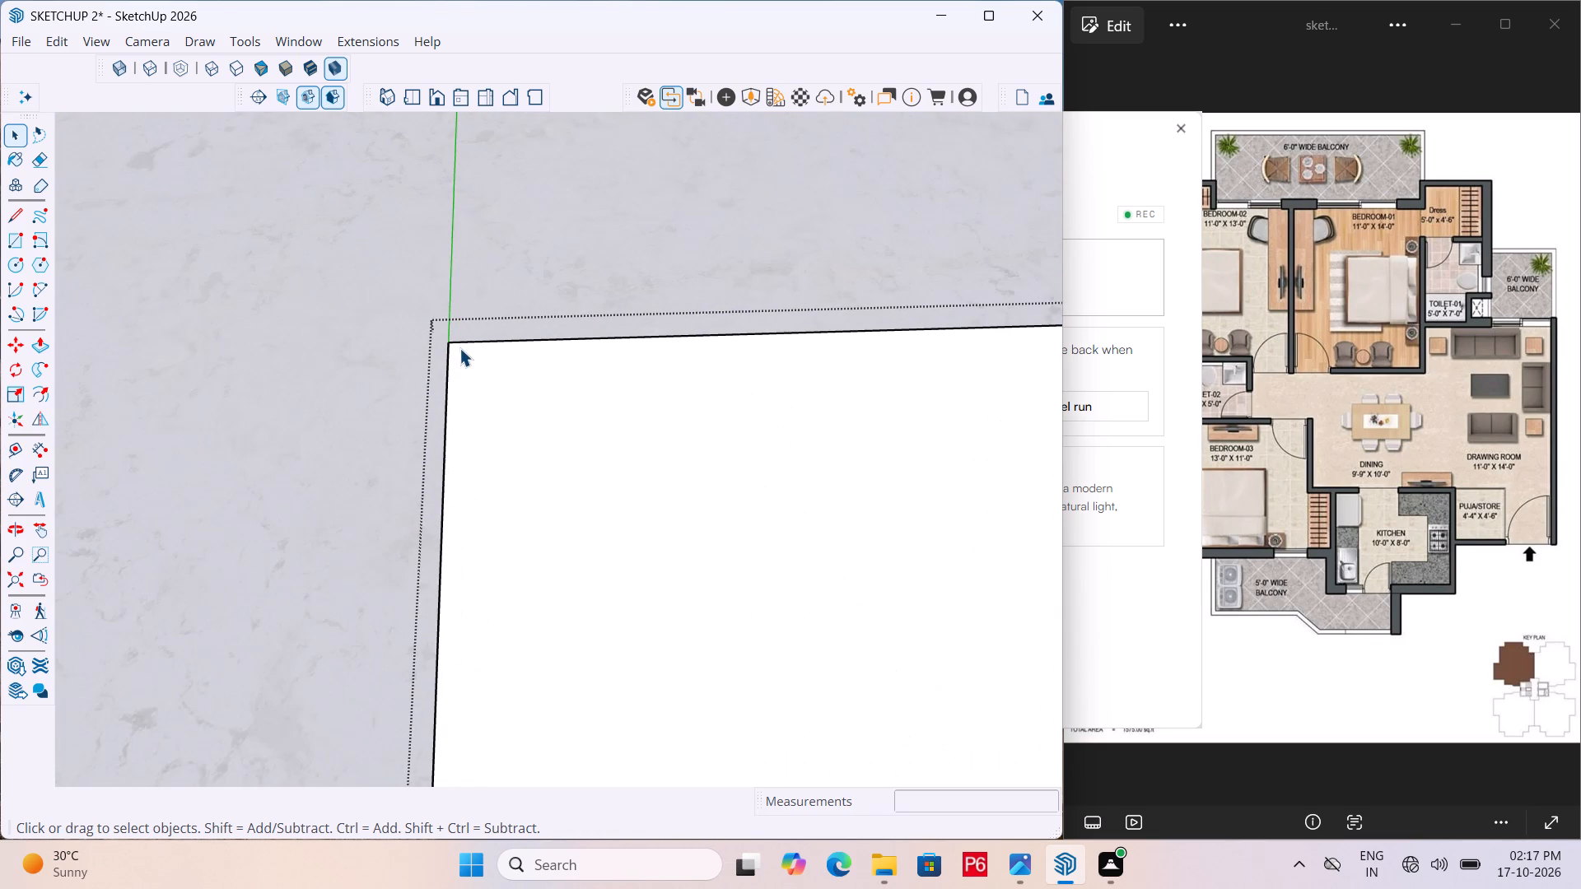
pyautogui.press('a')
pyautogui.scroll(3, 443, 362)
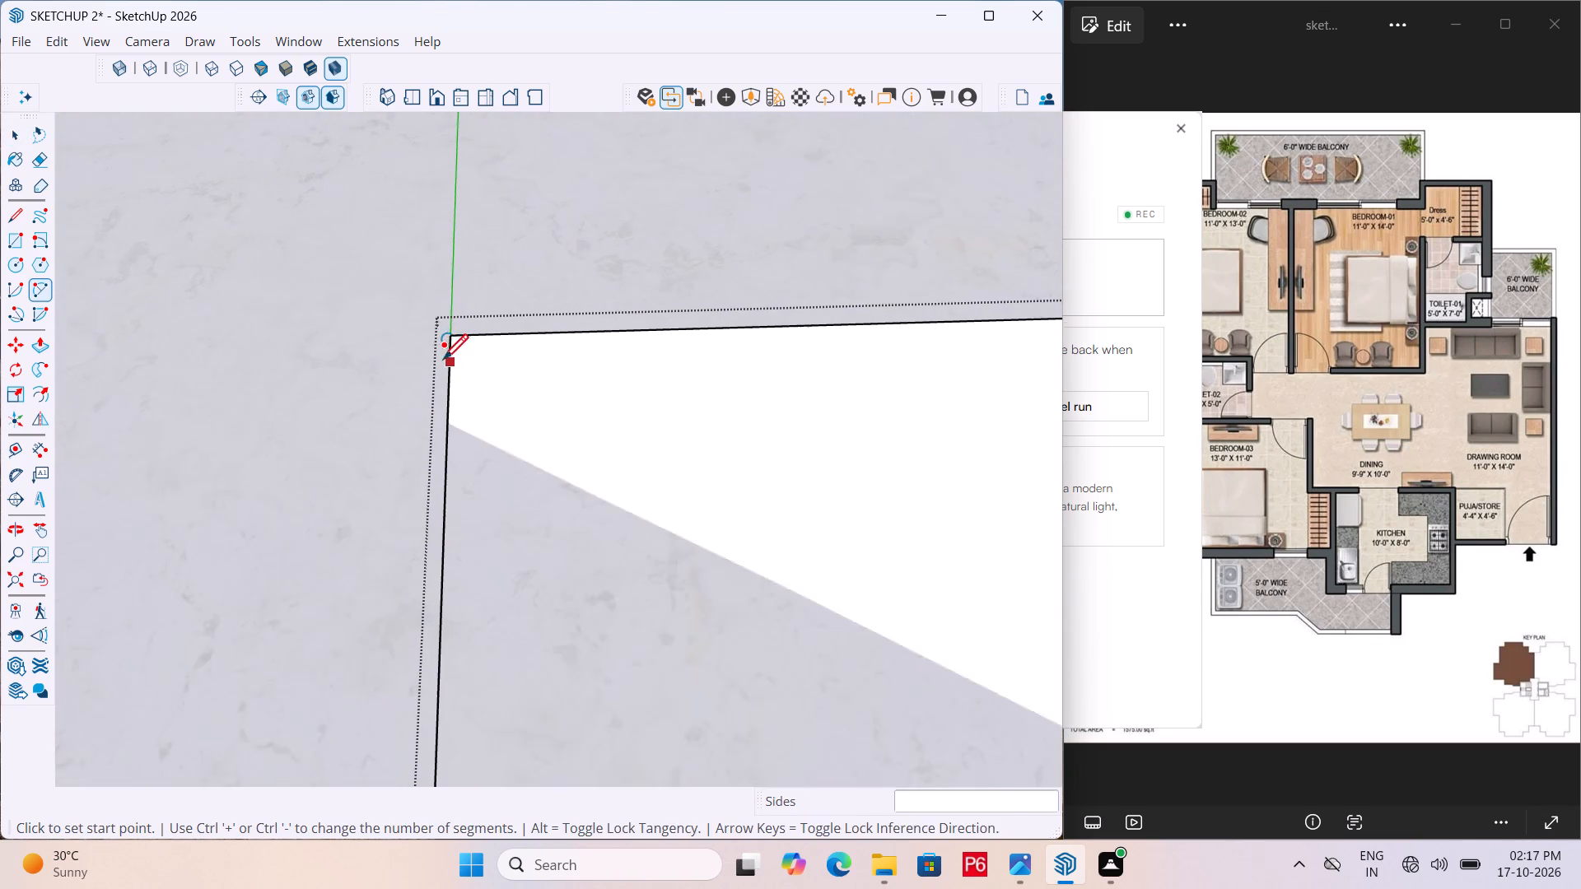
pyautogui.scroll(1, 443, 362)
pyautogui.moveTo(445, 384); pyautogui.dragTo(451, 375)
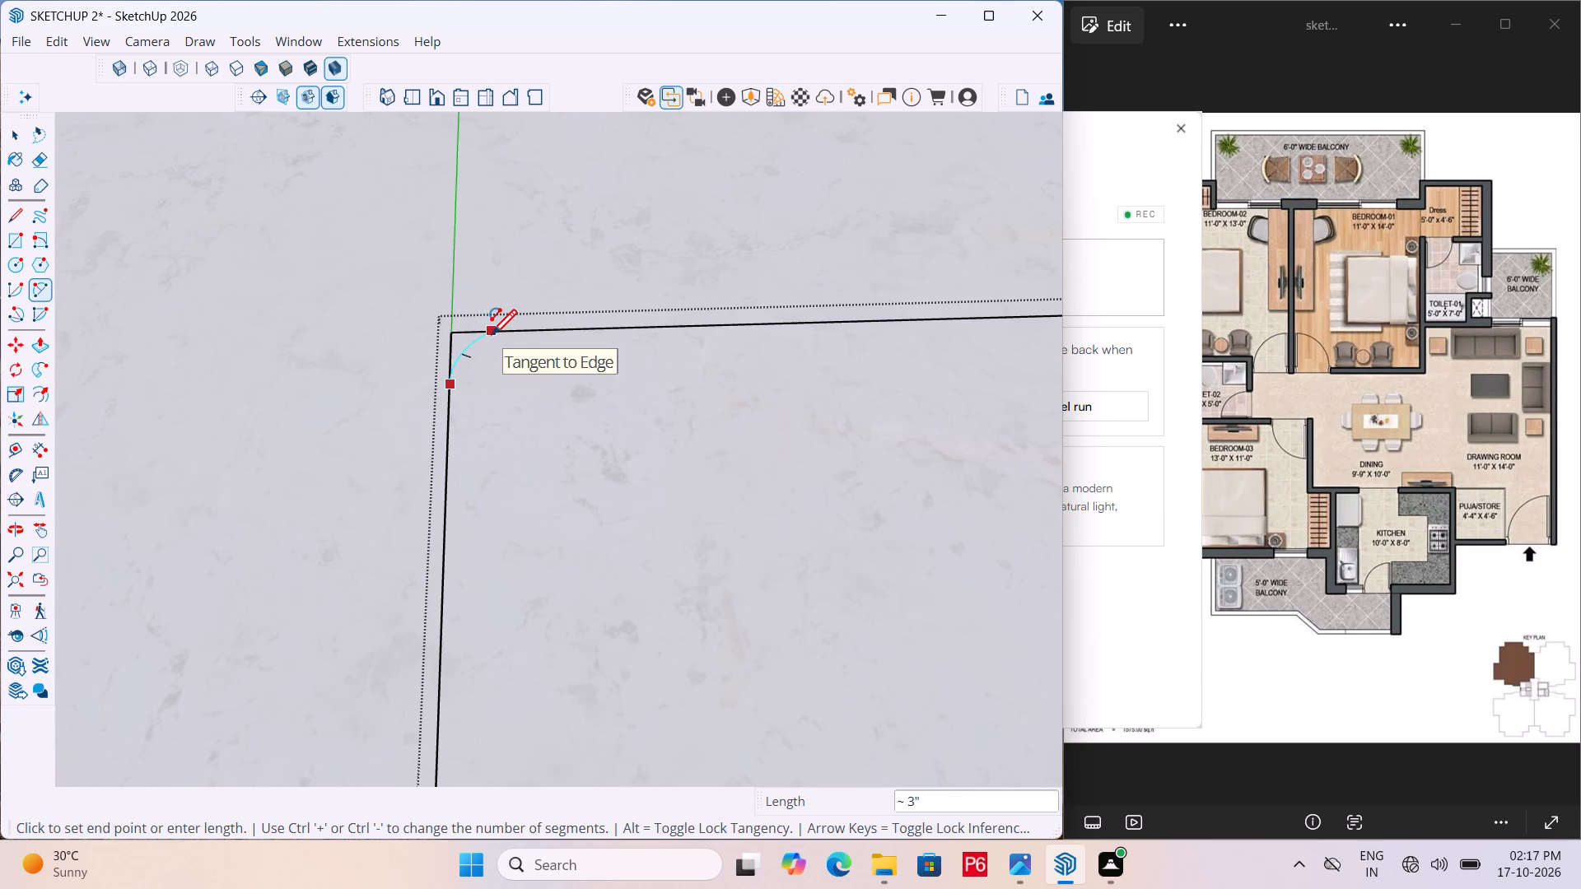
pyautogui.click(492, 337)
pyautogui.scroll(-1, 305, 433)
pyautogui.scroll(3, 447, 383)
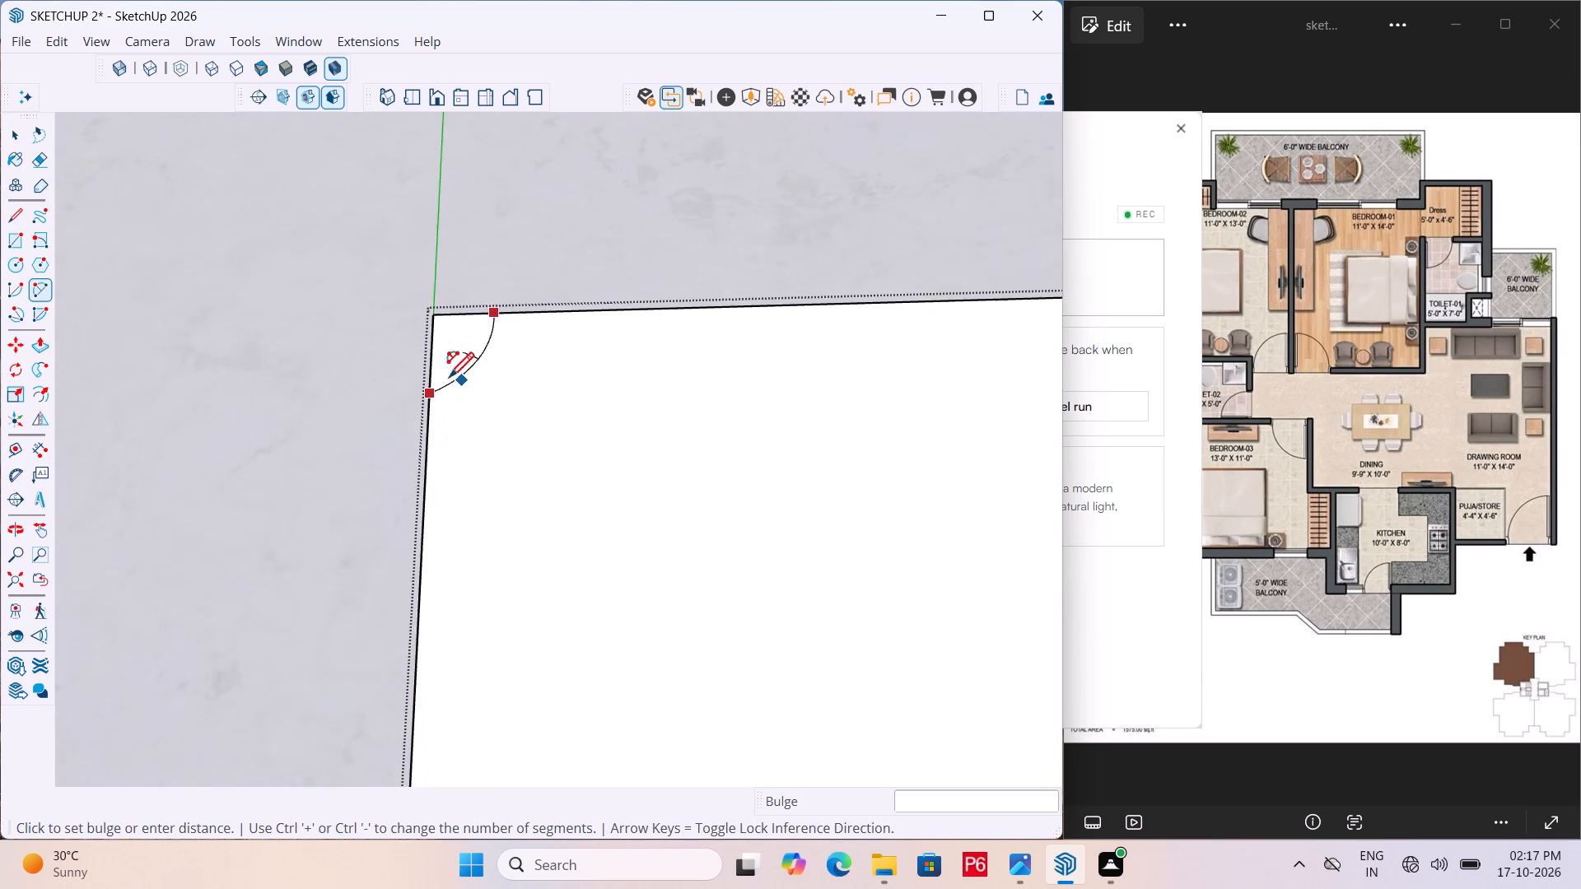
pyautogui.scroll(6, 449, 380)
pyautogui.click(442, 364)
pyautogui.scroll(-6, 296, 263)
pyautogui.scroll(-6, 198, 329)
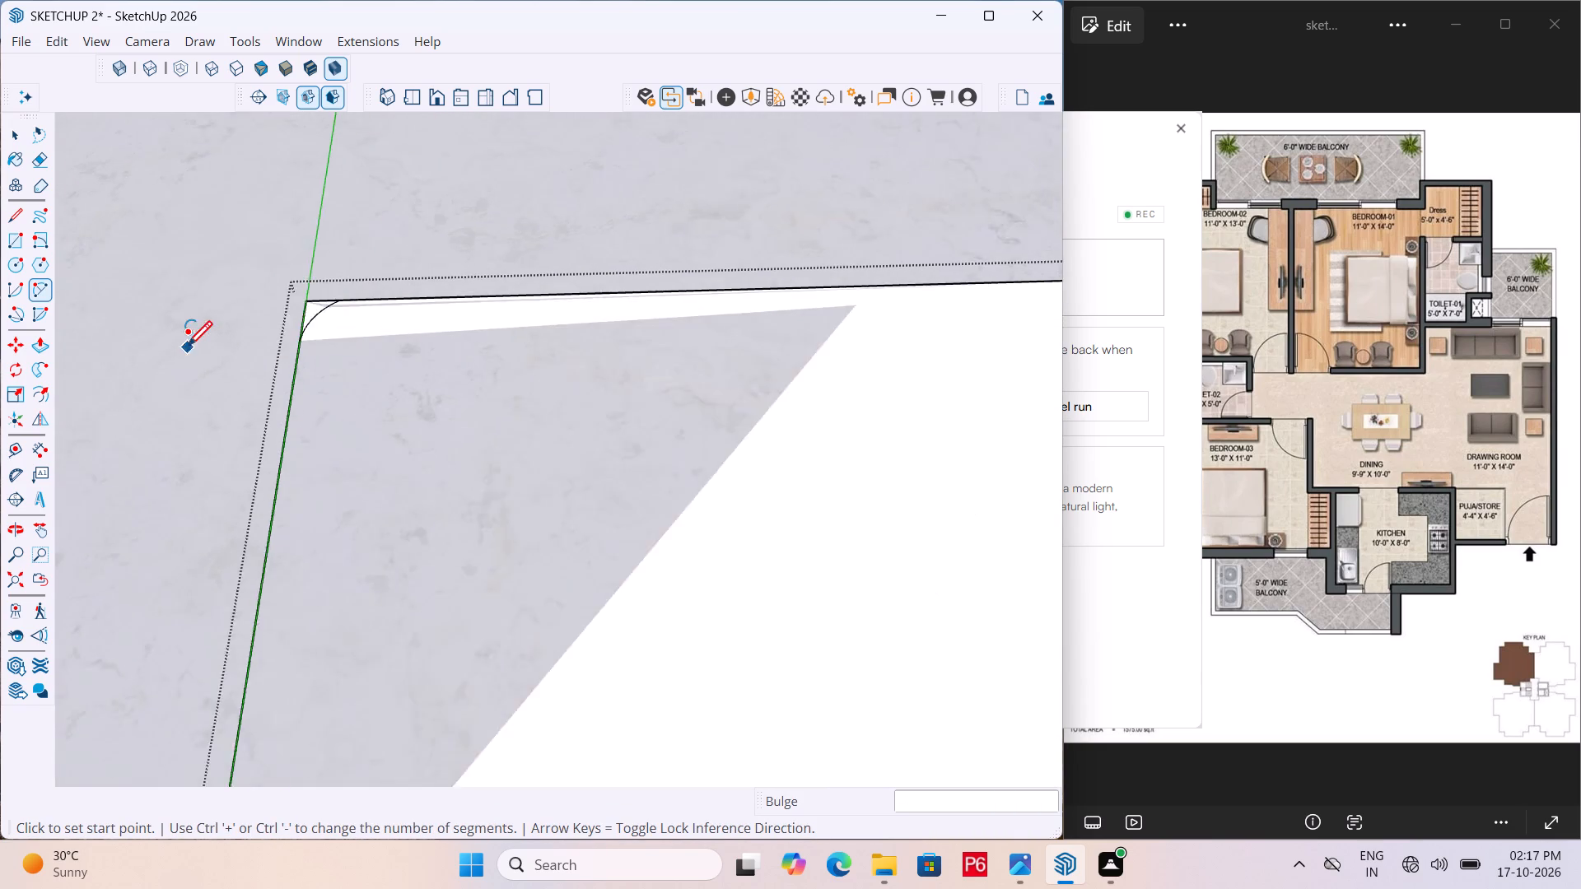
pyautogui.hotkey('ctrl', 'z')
# Draw a rounding arc of about 2 1/4" radius across the bed rectangle's far left corner.
pyautogui.scroll(2, 349, 322)
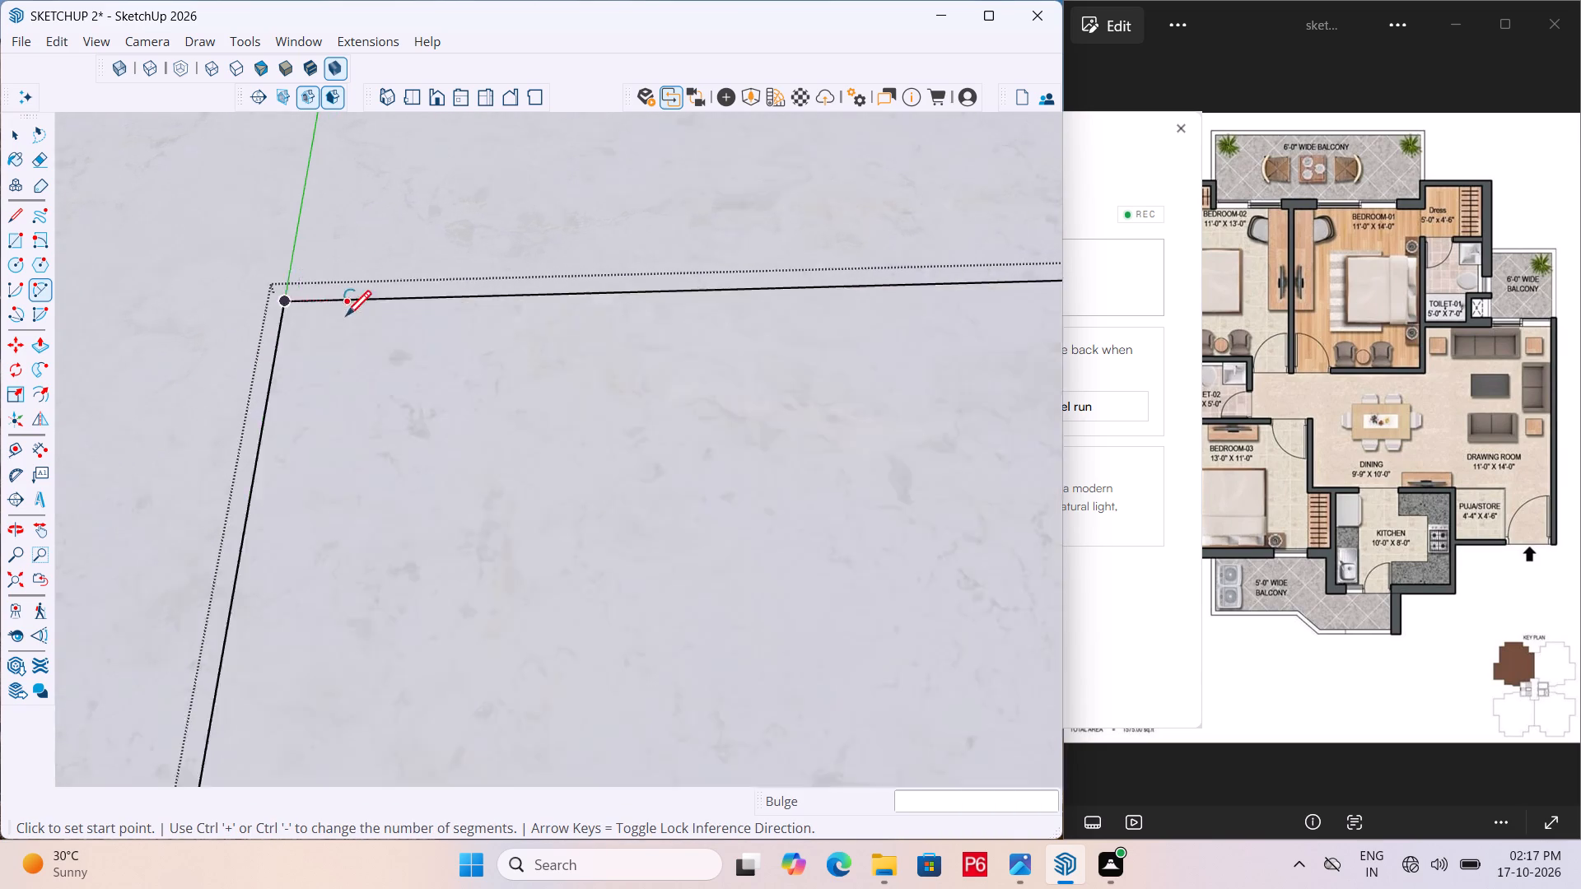
pyautogui.scroll(8, 346, 319)
pyautogui.moveTo(210, 369); pyautogui.dragTo(221, 364)
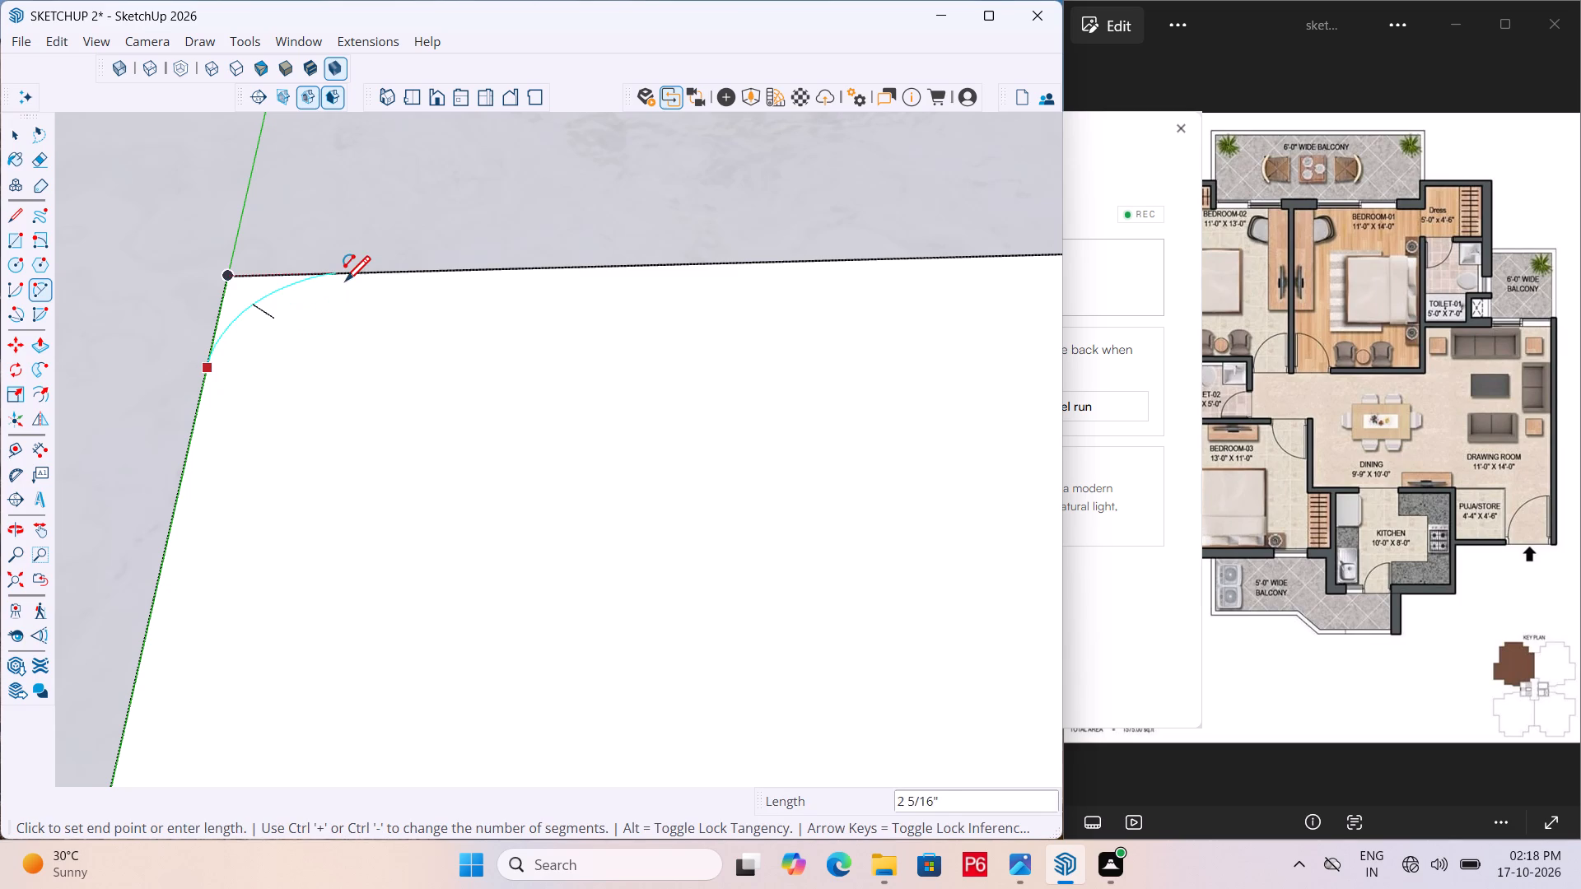
pyautogui.click(348, 279)
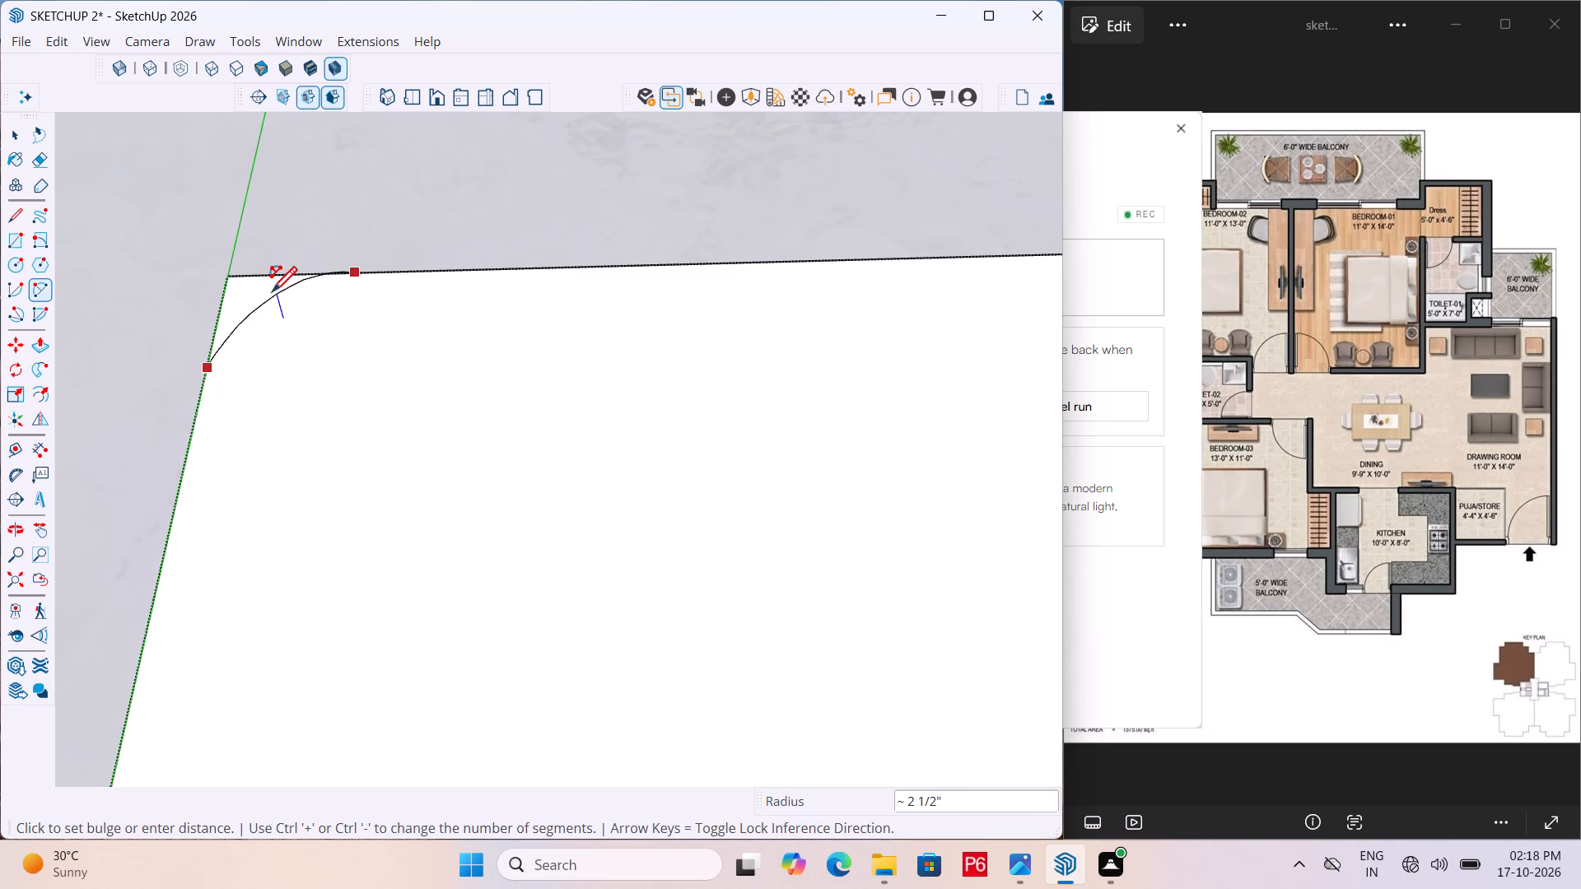
pyautogui.doubleClick(263, 301)
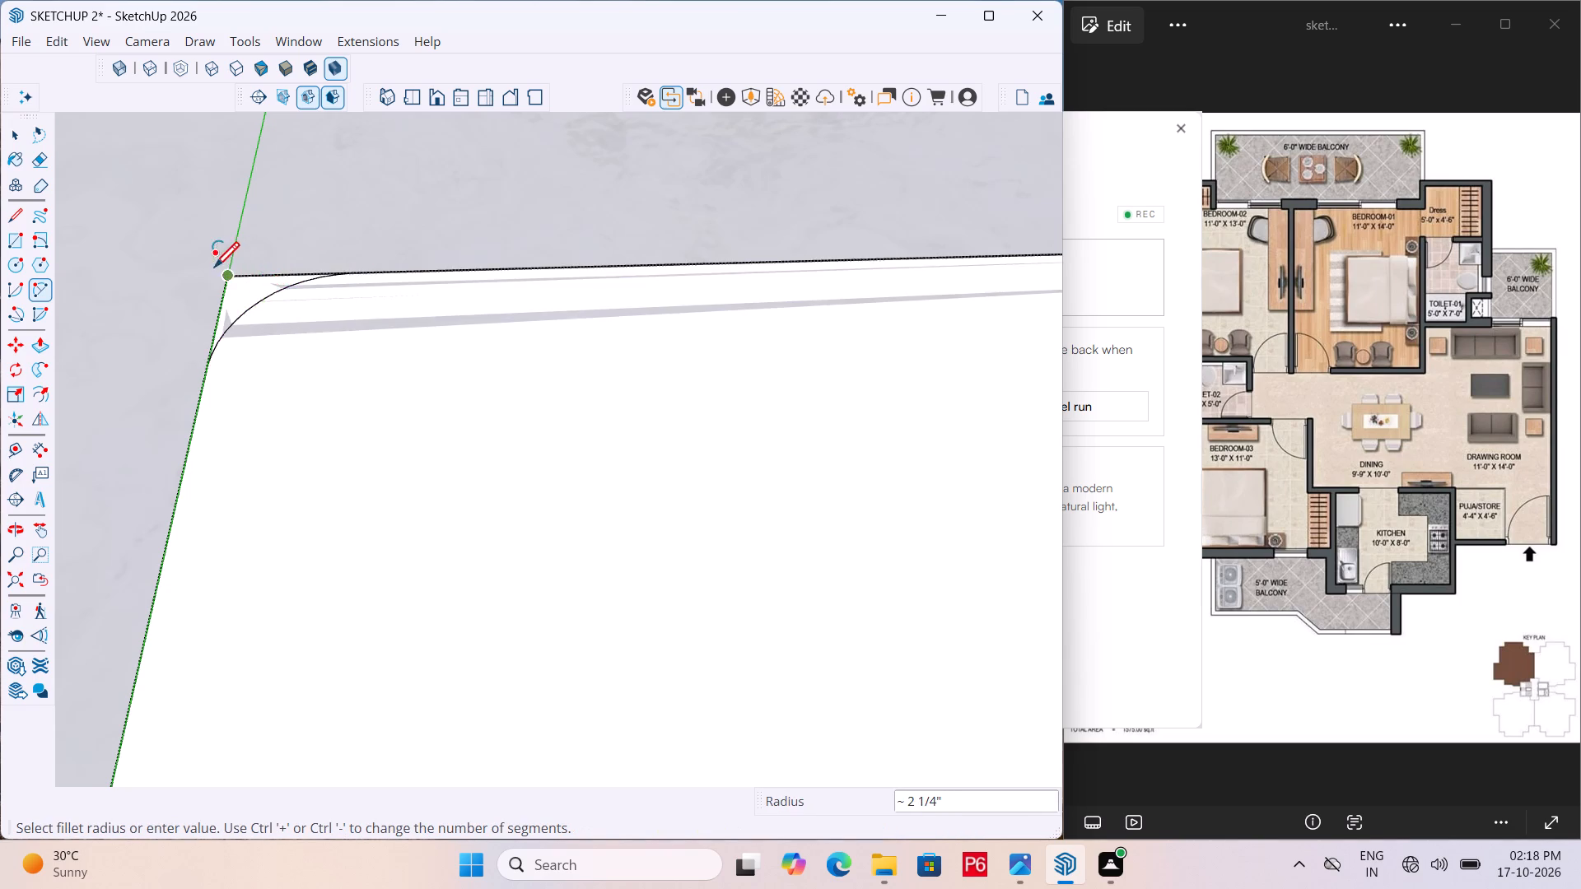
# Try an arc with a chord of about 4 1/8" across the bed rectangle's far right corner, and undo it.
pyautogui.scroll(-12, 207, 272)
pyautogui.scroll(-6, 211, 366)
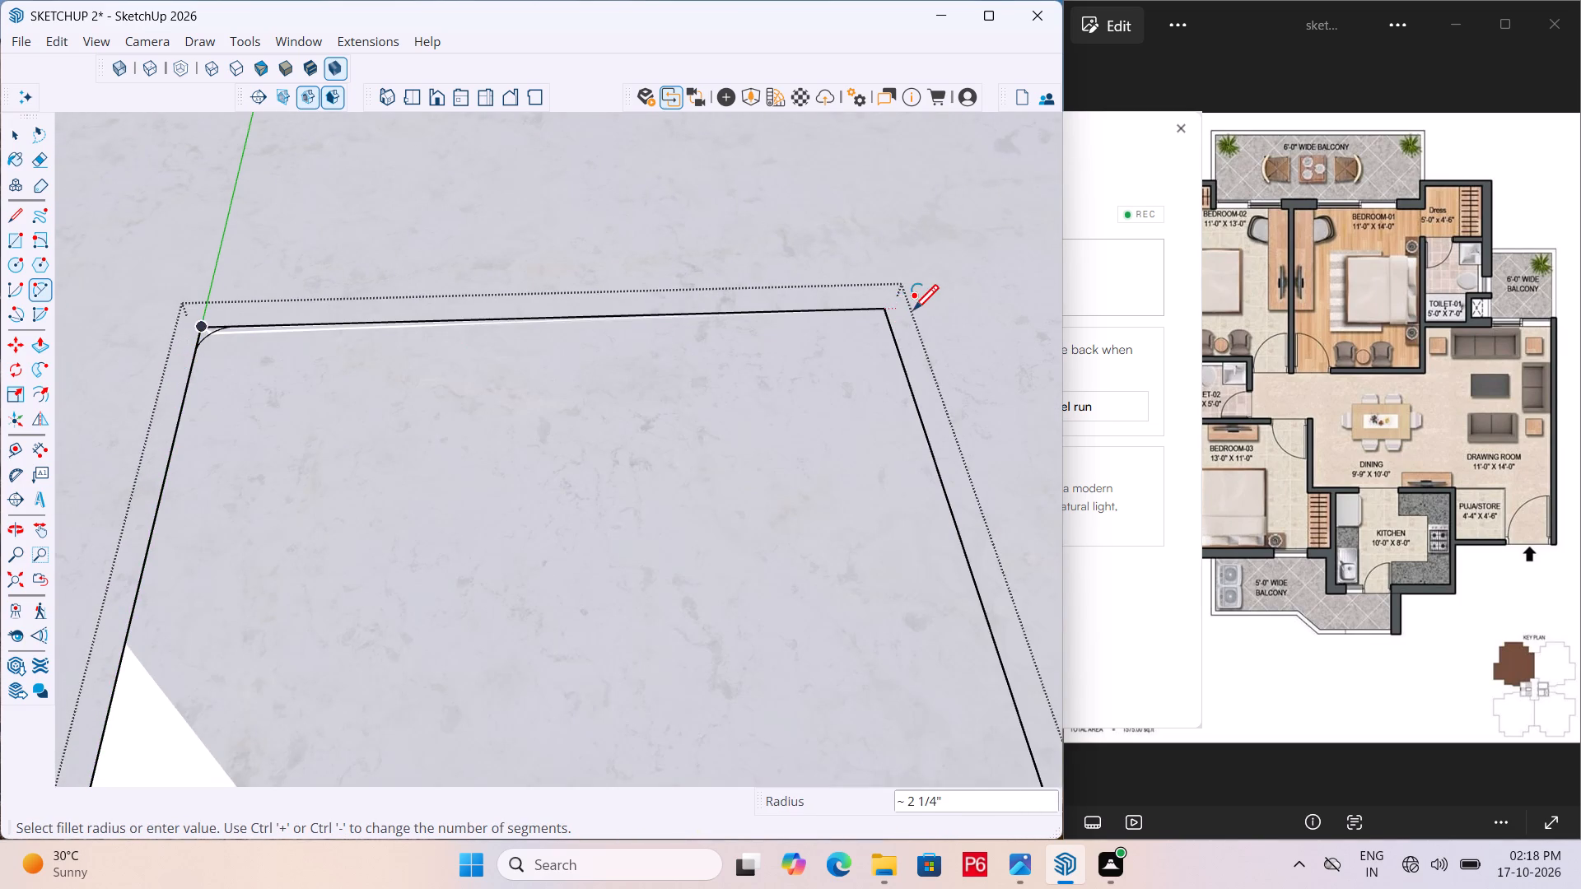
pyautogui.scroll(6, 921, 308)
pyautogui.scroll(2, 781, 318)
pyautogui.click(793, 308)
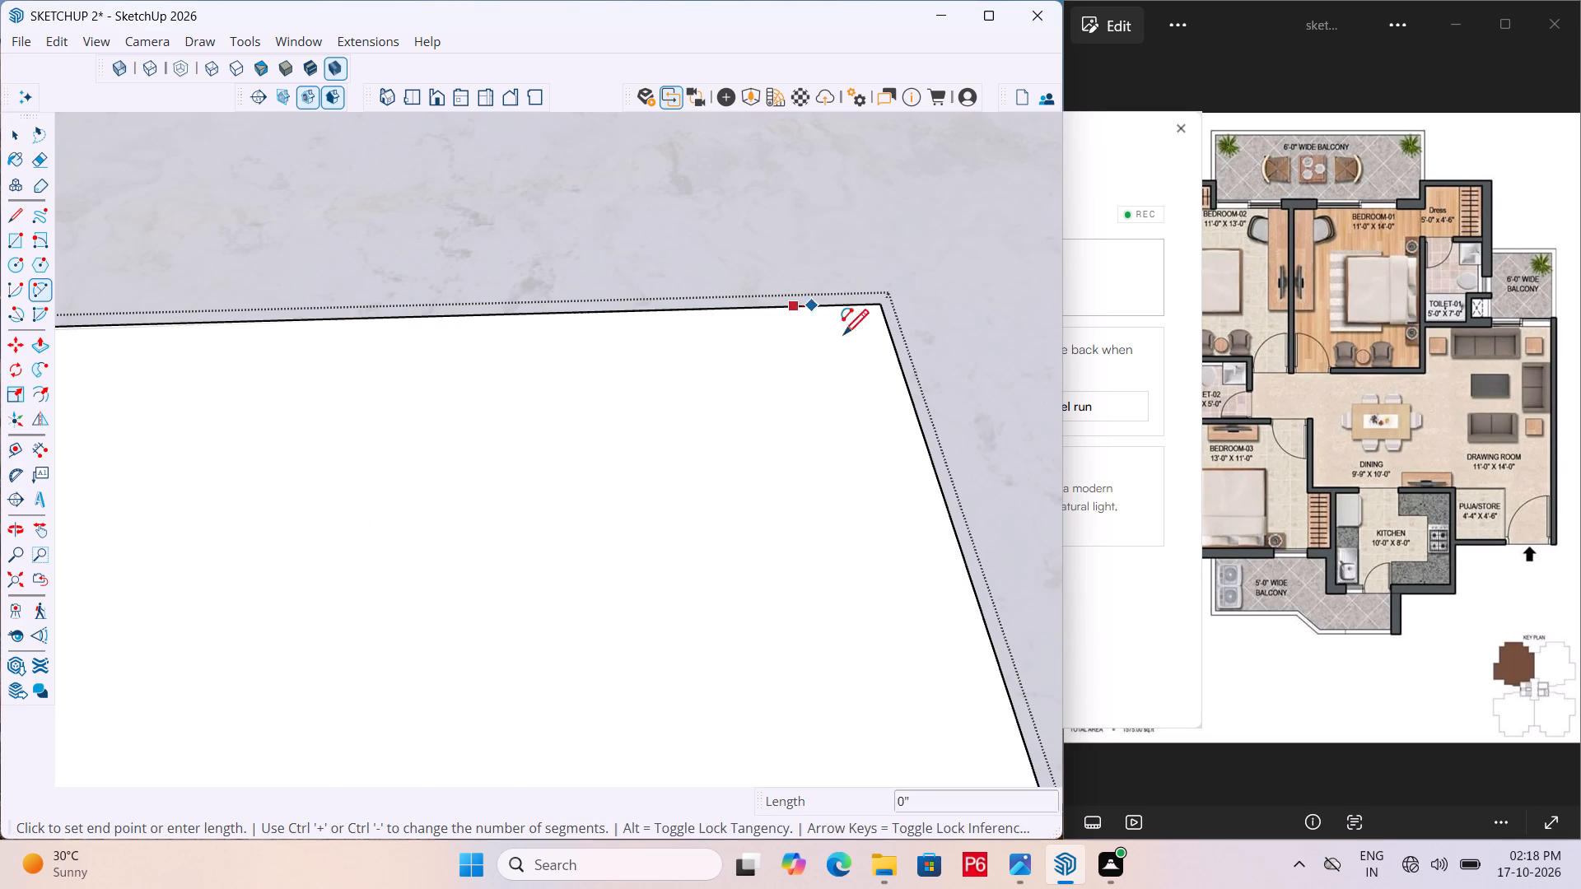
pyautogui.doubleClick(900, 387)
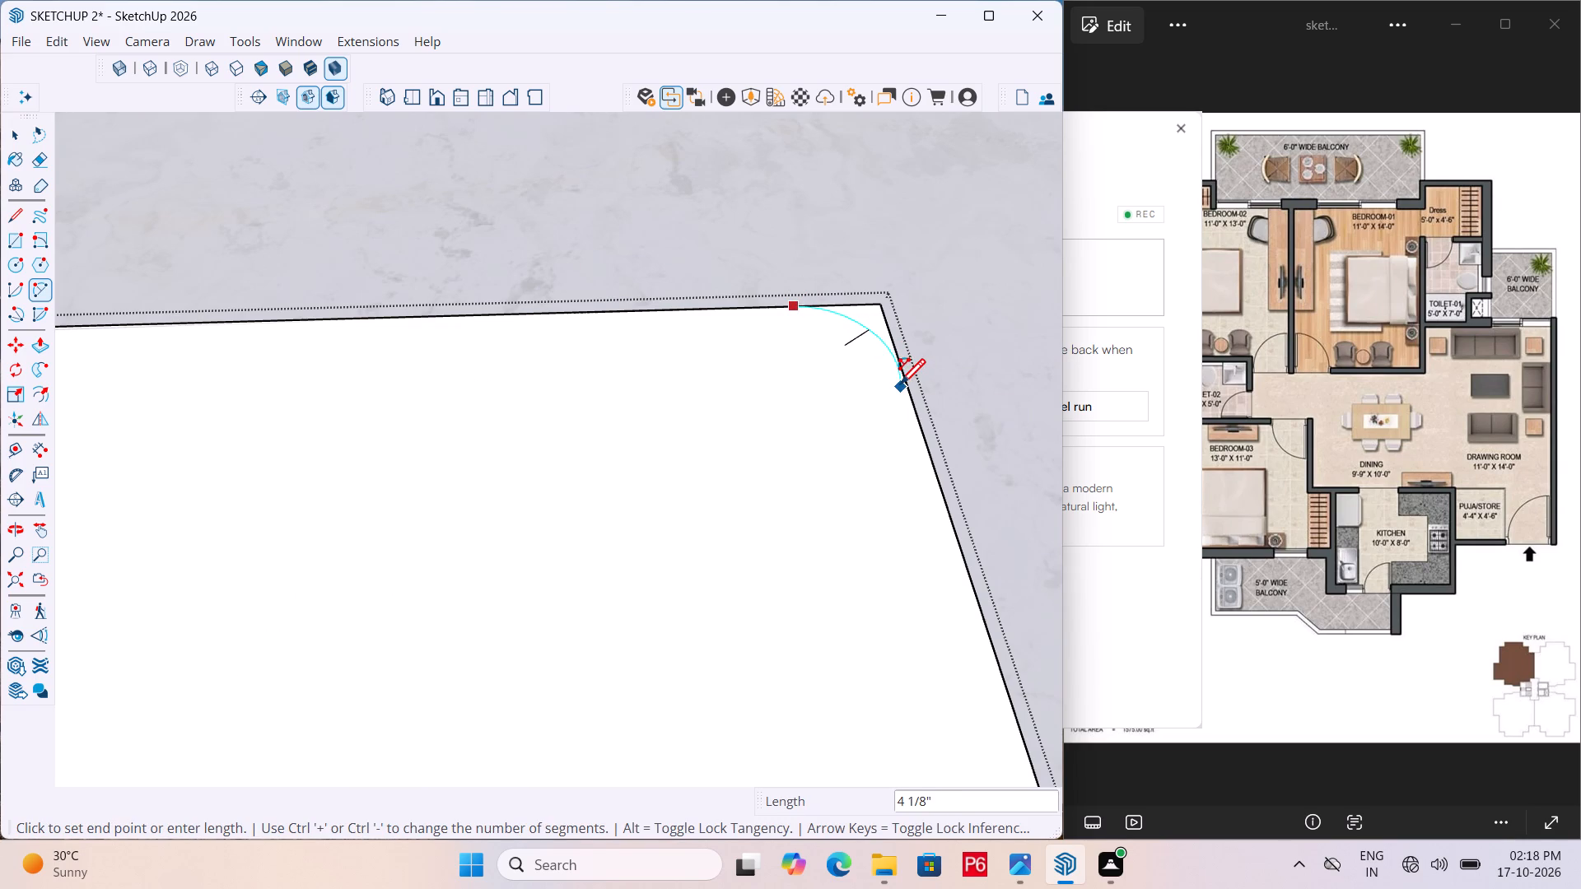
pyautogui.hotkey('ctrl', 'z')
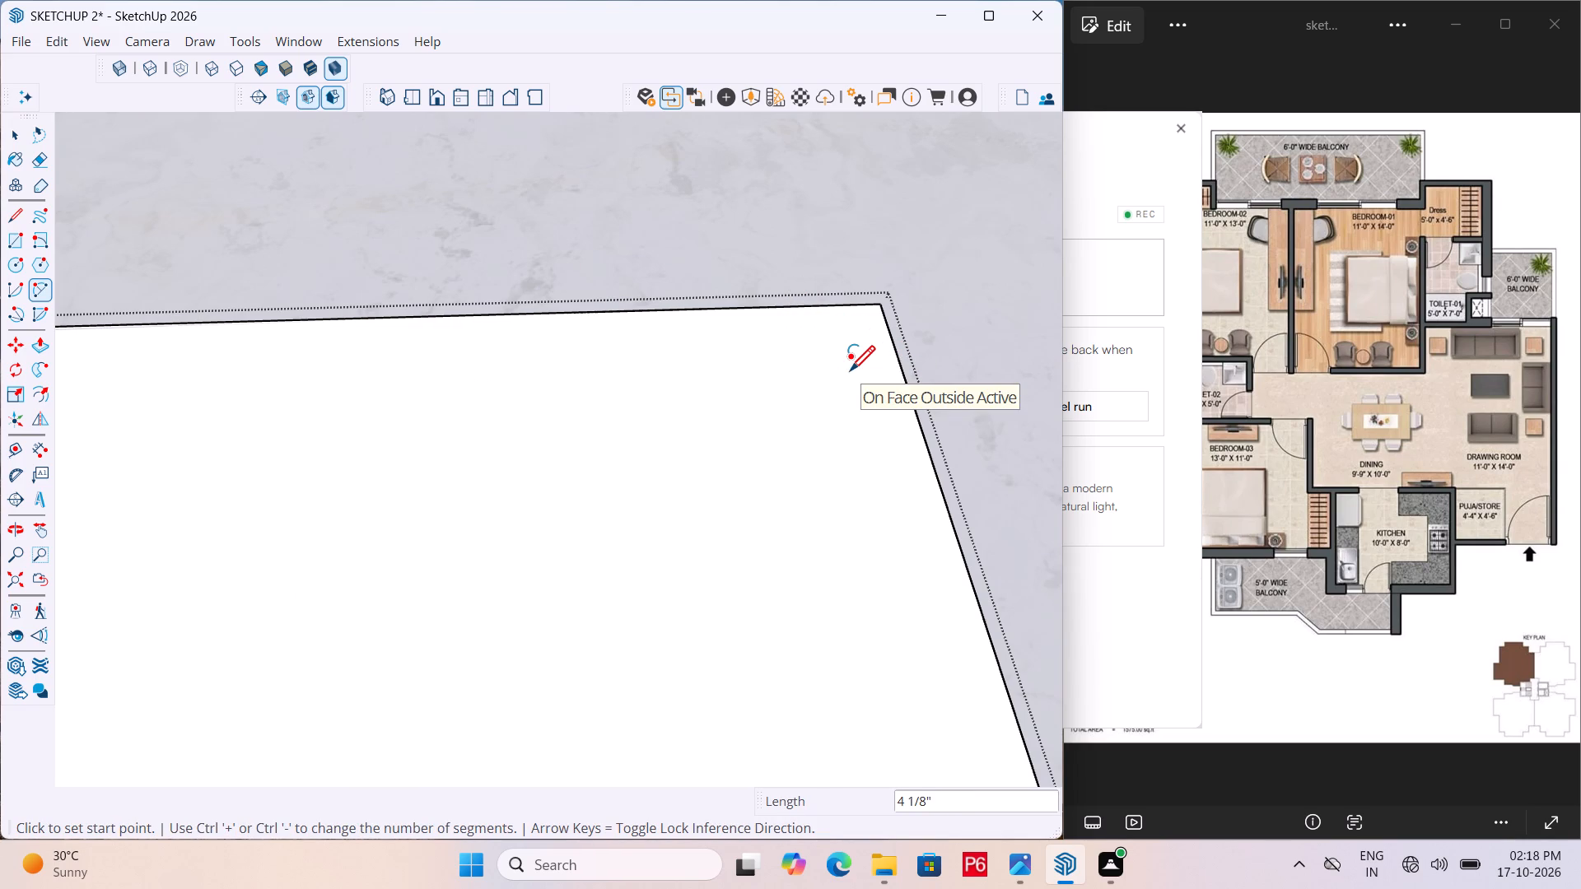
# Fillet the bed rectangle's far right corner with an arc of about 3" radius.
pyautogui.click(781, 310)
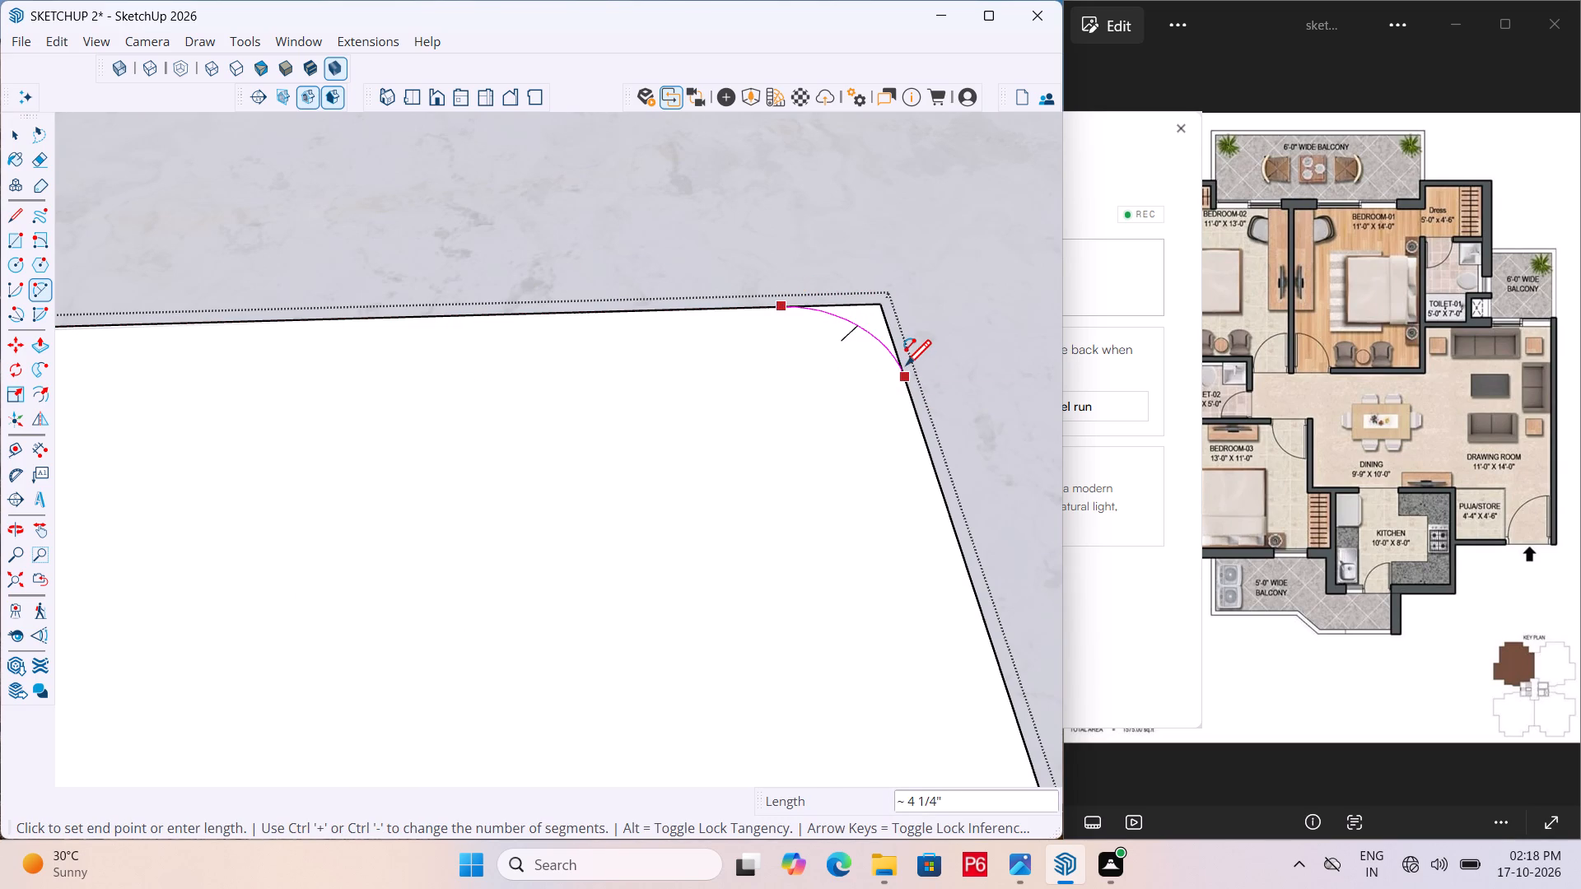
pyautogui.doubleClick(906, 368)
# Fillet the bed rectangle's near right corner with an arc of about 2 1/16" radius.
pyautogui.scroll(-6, 720, 216)
pyautogui.scroll(-6, 844, 226)
pyautogui.scroll(-2, 683, 269)
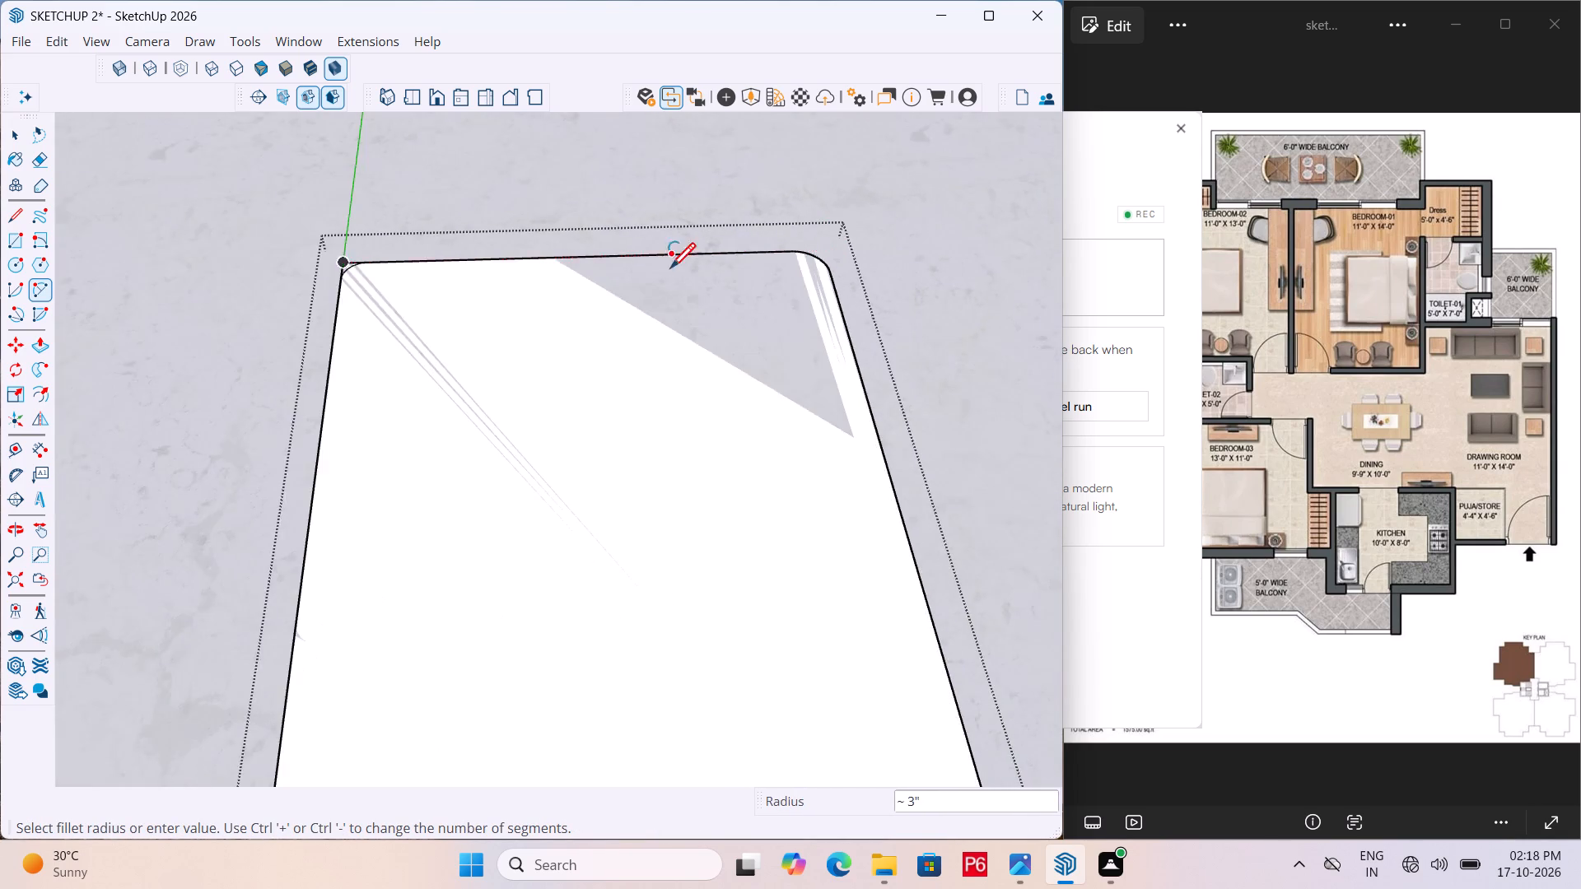
pyautogui.scroll(-4, 670, 271)
pyautogui.scroll(12, 851, 603)
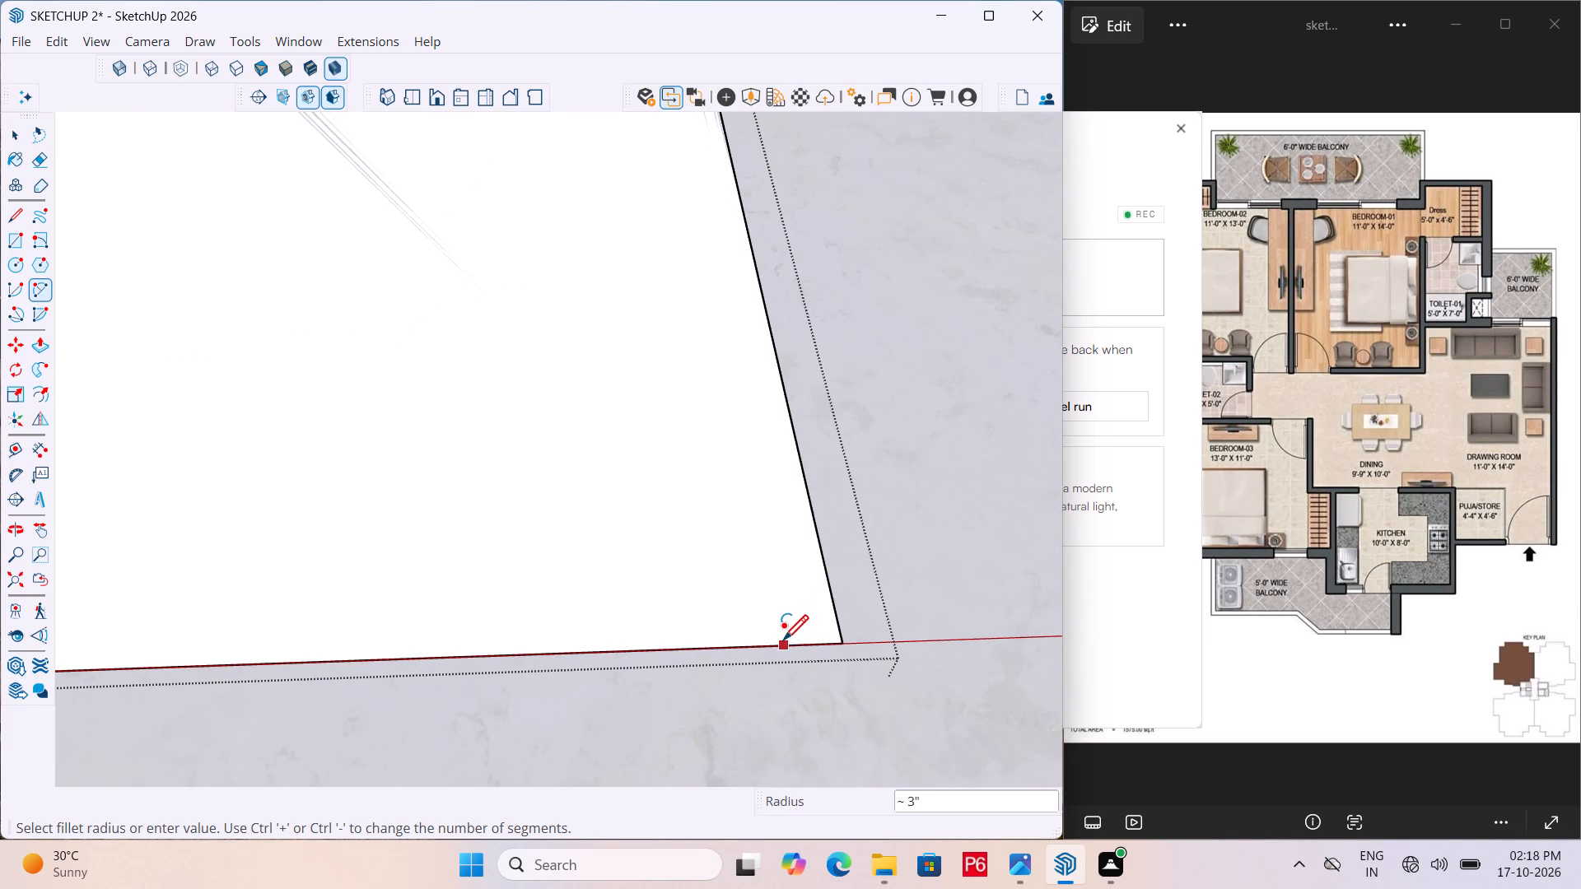
pyautogui.moveTo(787, 642); pyautogui.dragTo(795, 636)
pyautogui.doubleClick(830, 589)
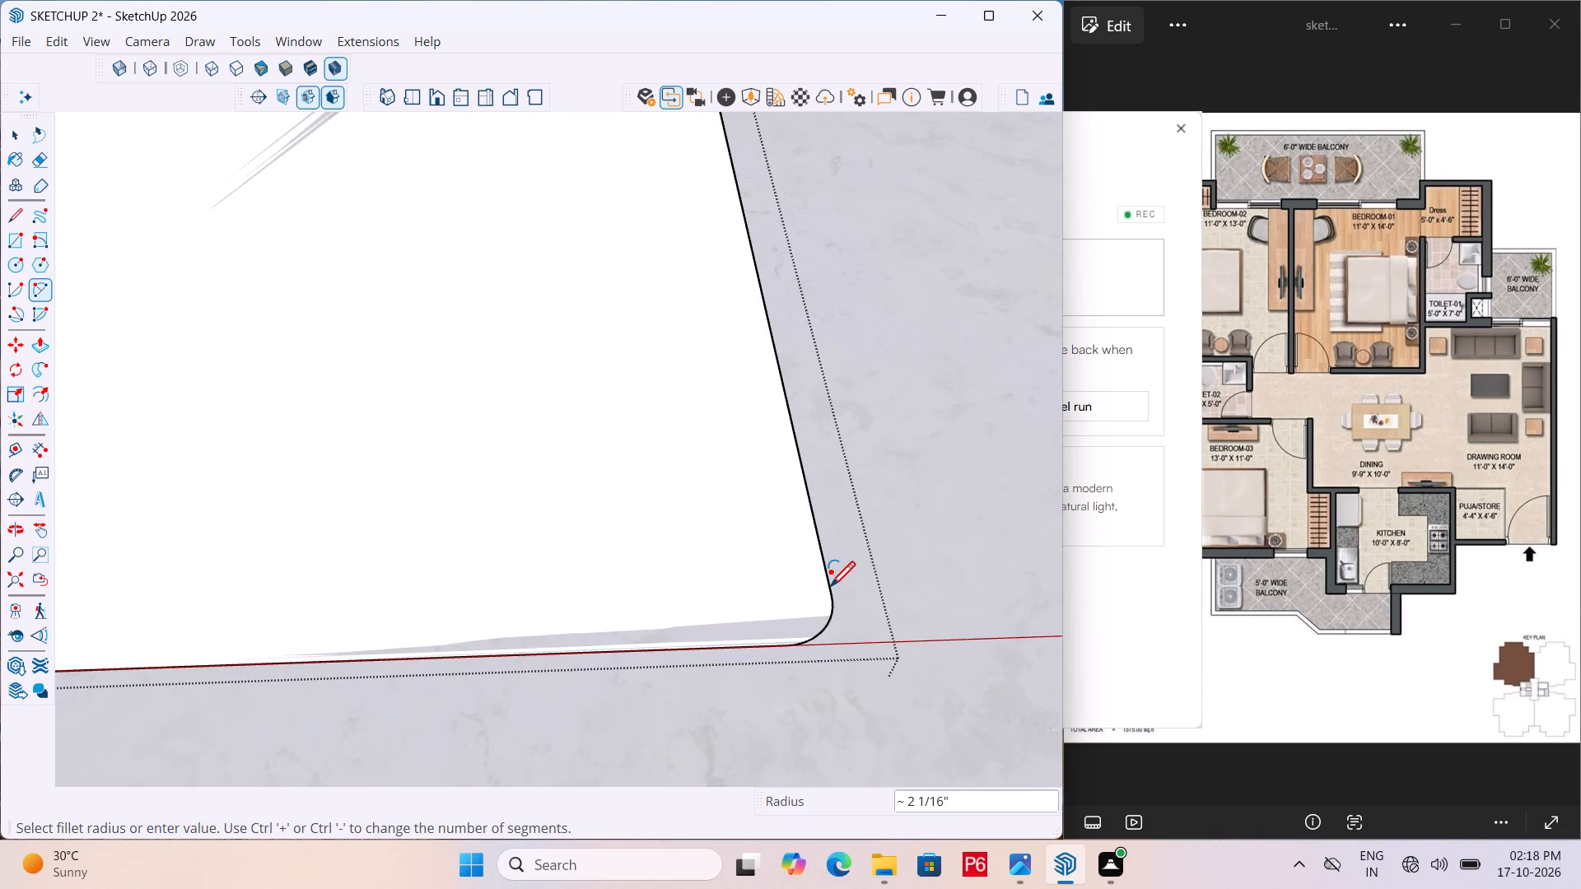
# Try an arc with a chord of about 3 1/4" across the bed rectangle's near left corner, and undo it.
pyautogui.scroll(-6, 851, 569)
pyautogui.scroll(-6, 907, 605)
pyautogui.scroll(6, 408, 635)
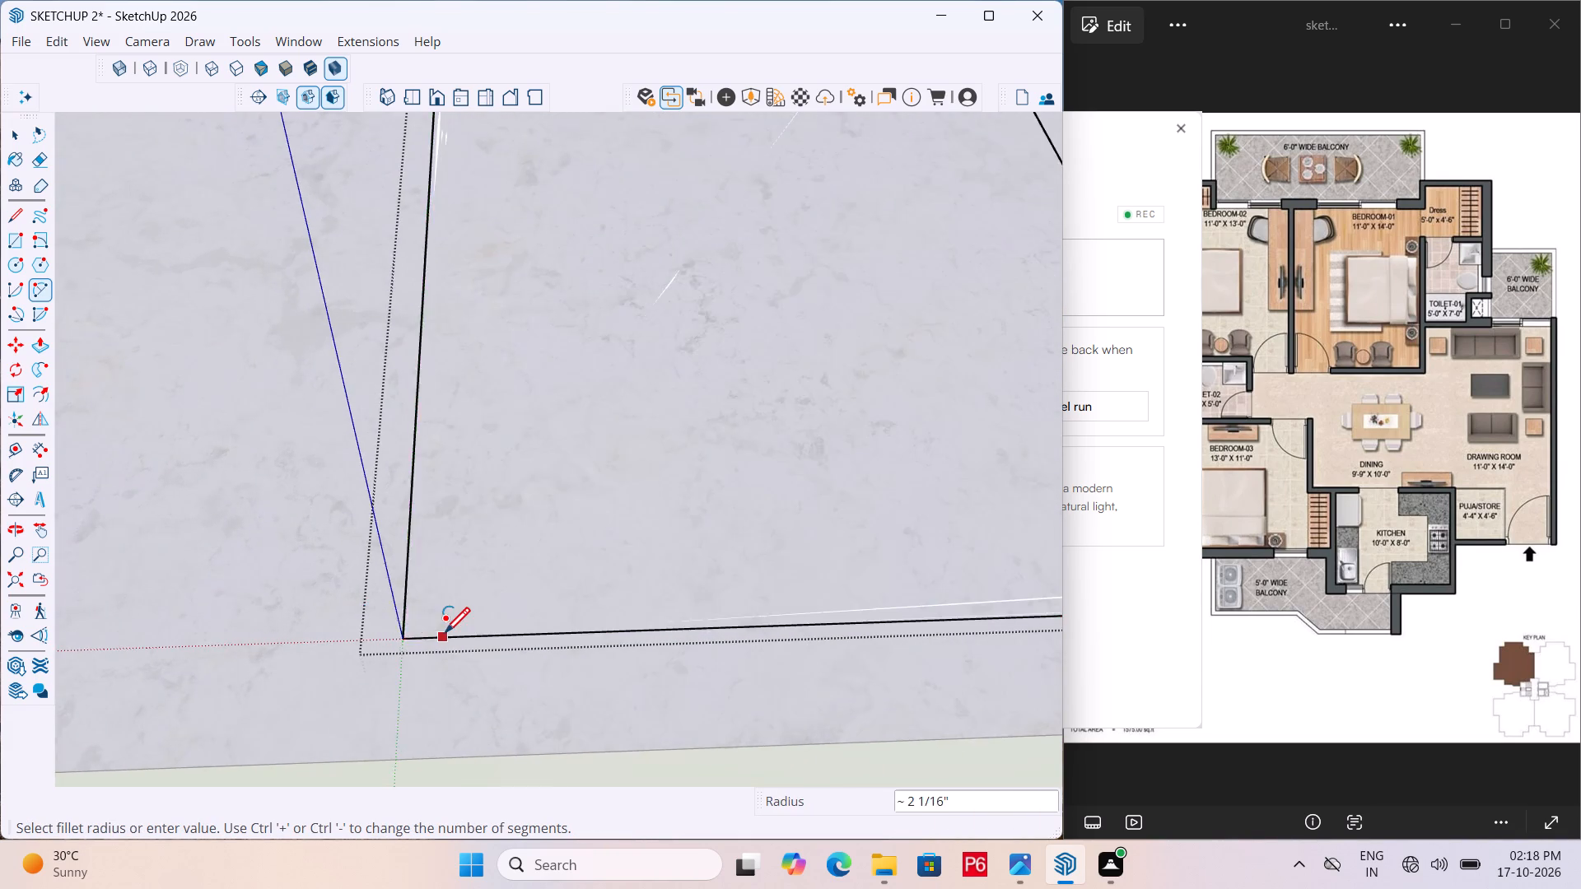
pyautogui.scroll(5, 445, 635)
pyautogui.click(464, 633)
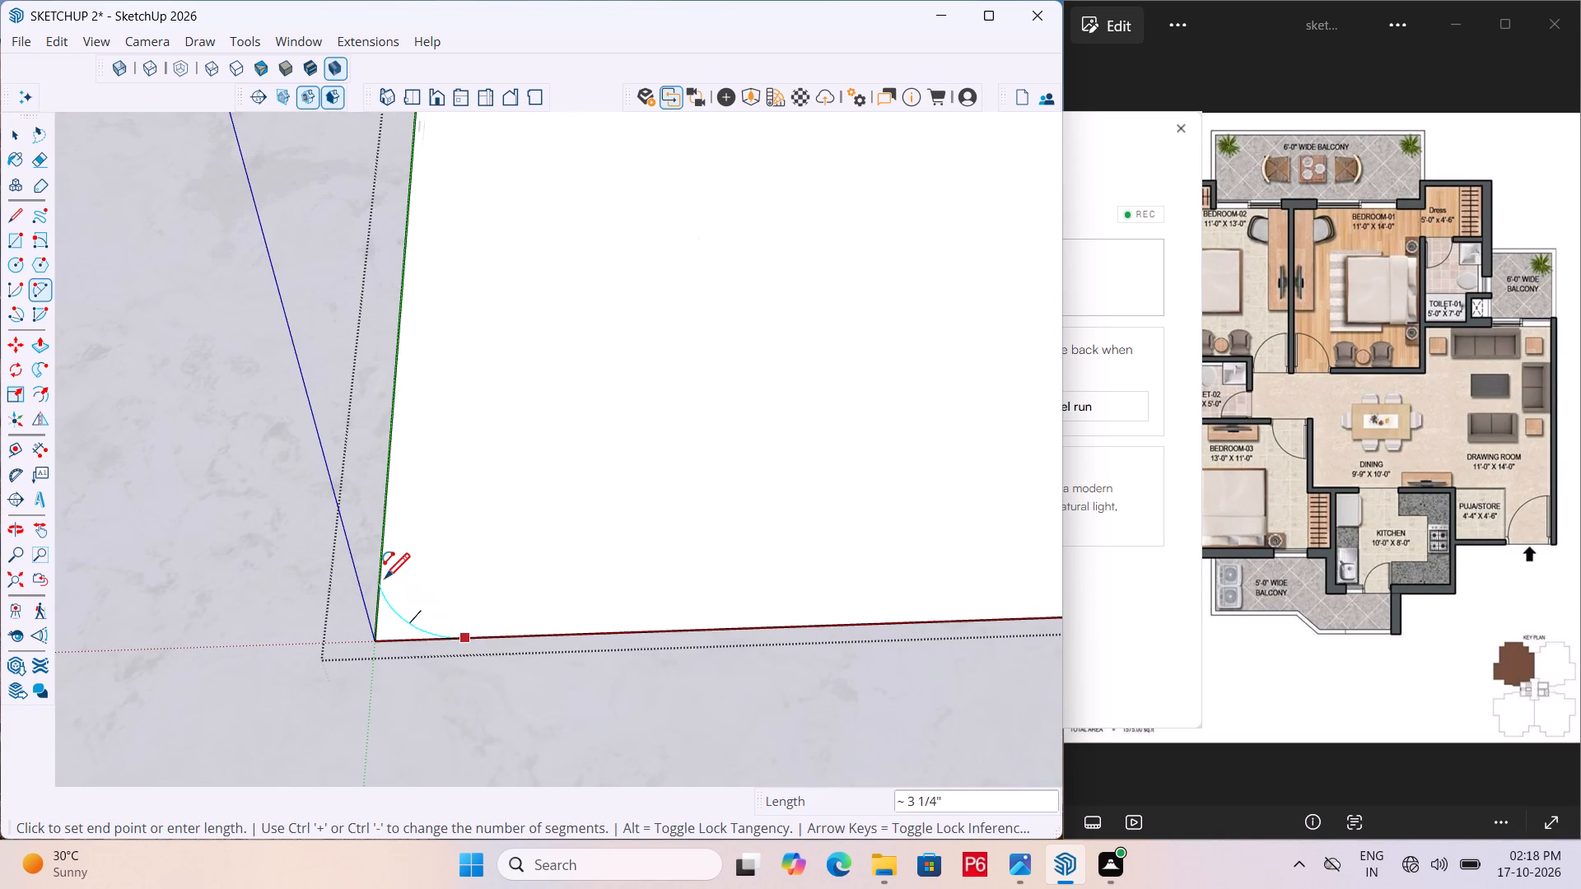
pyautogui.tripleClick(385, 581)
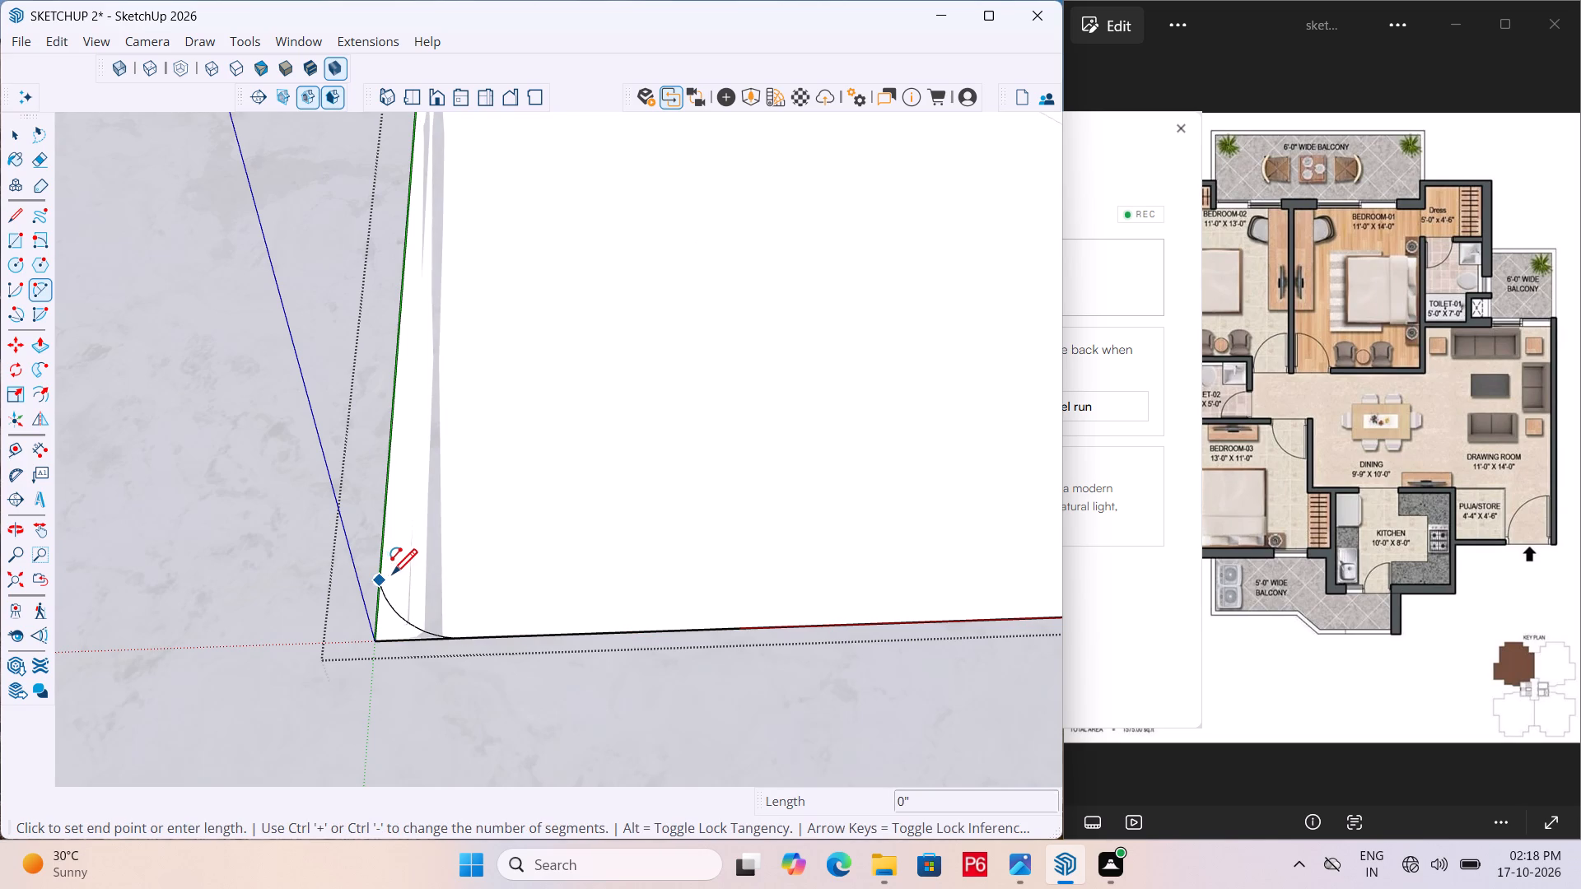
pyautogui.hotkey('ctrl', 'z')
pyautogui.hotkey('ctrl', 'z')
# Fillet the bed rectangle's near left corner with an arc of about 2 3/8" radius.
pyautogui.click(456, 638)
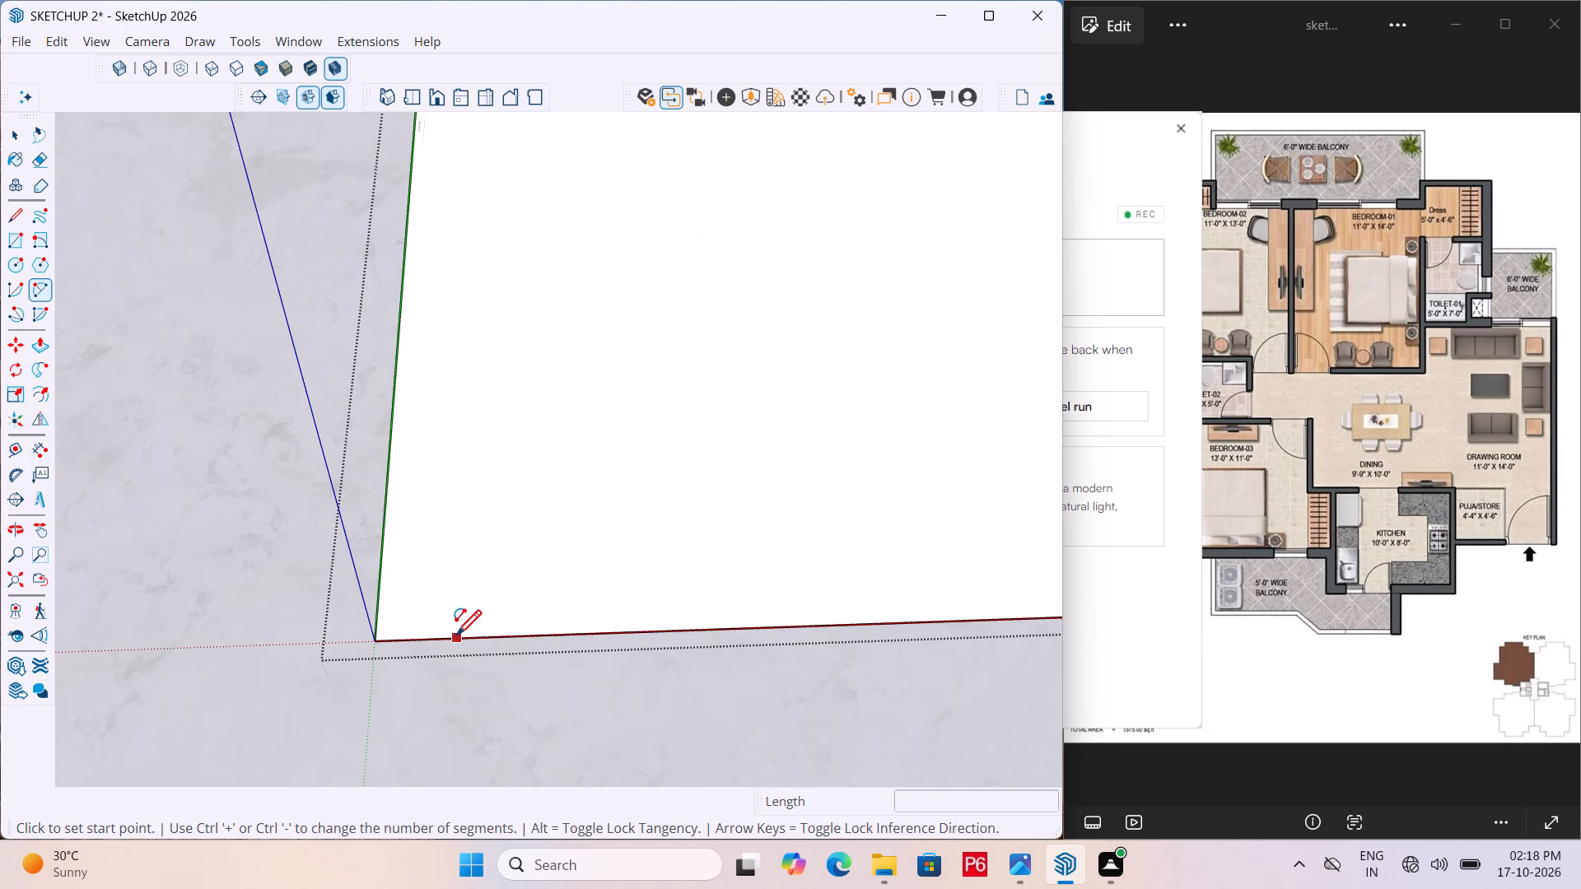
pyautogui.doubleClick(383, 574)
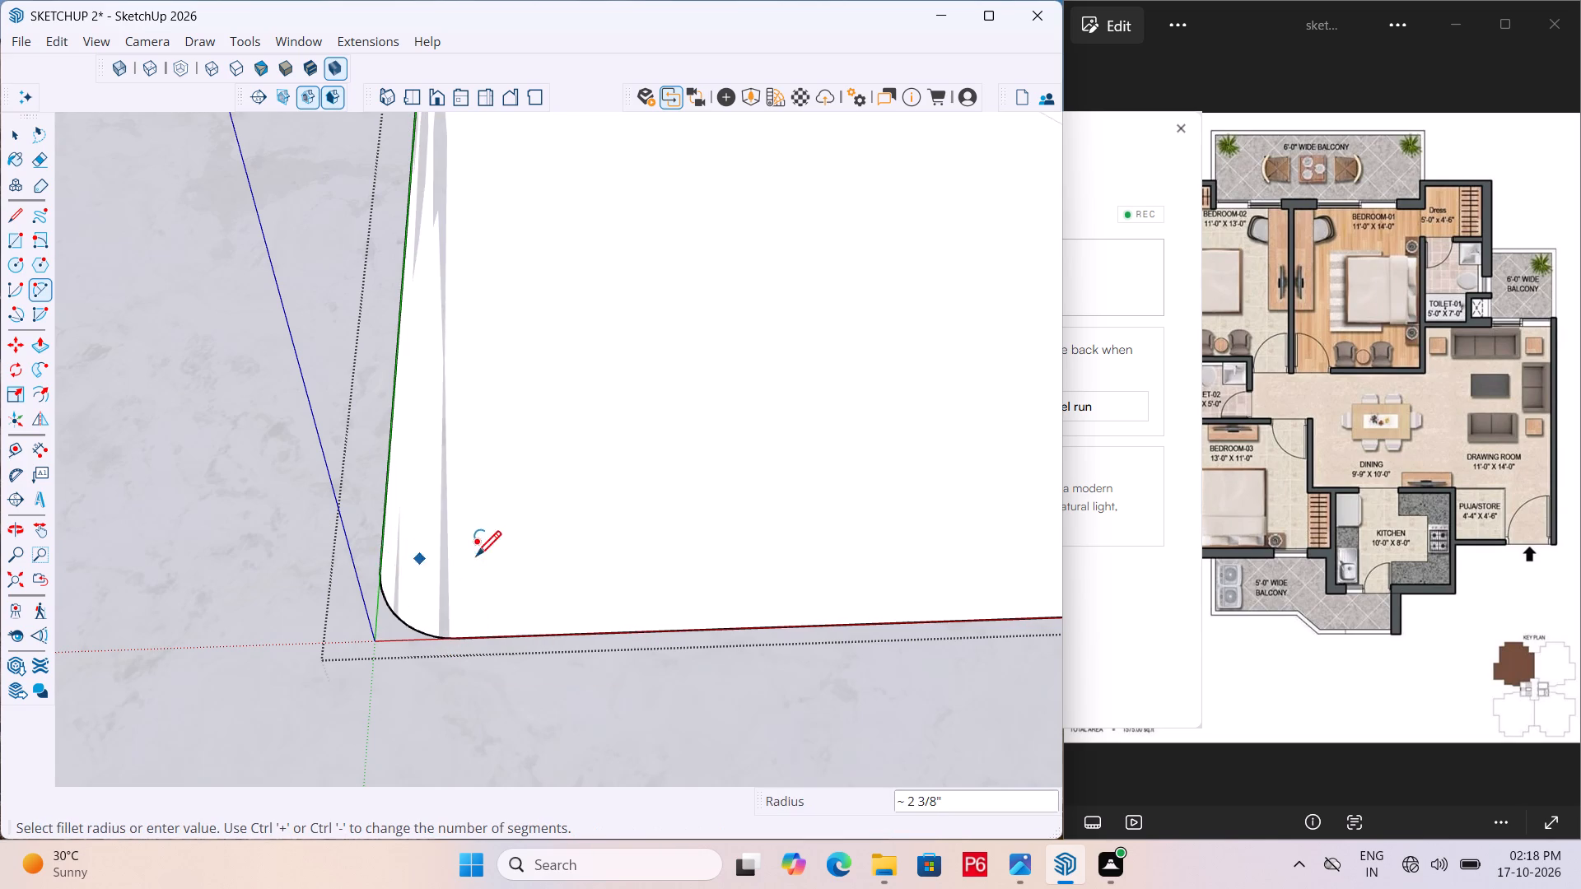
# Erase the two leftover square edges outside the arc at the bed rectangle's far left corner.
pyautogui.scroll(-14, 478, 568)
pyautogui.scroll(9, 426, 165)
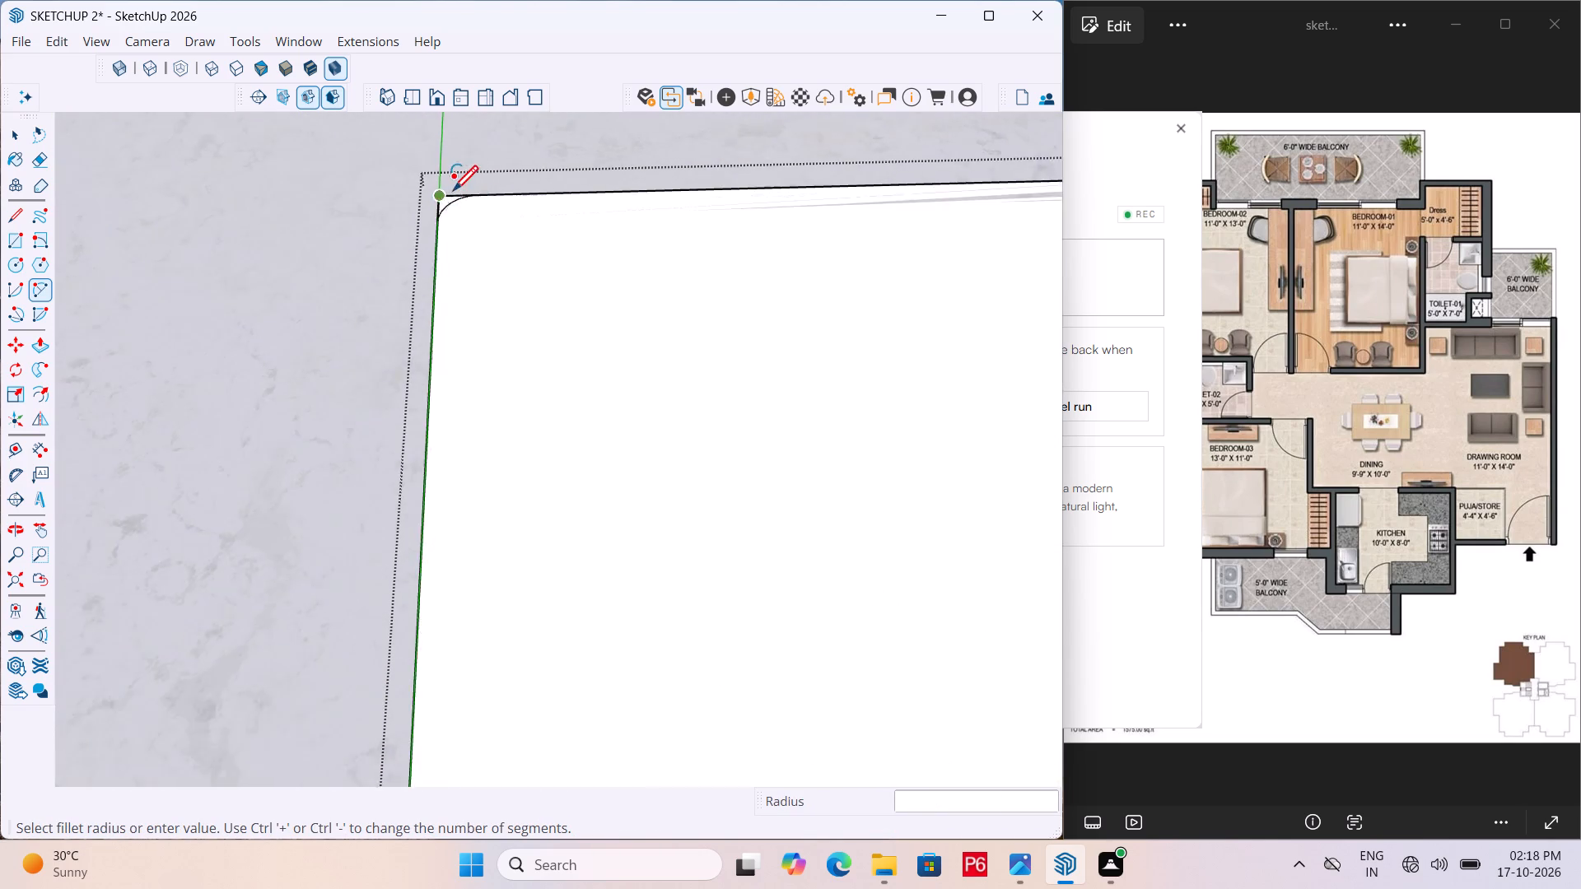
pyautogui.scroll(6, 453, 193)
pyautogui.press('e')
pyautogui.click(439, 199)
pyautogui.click(445, 196)
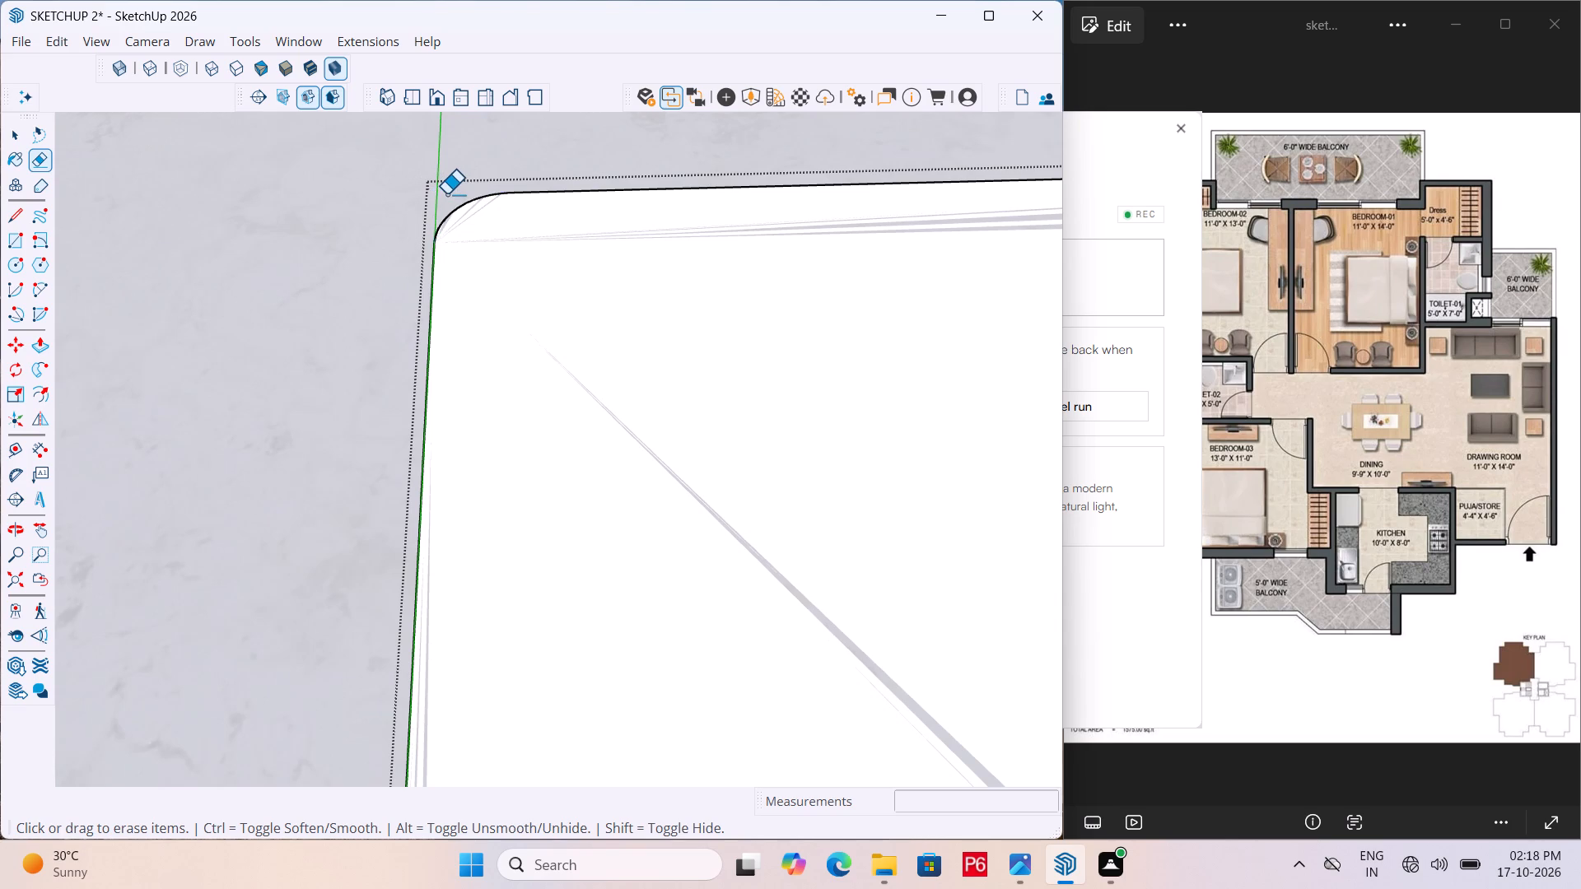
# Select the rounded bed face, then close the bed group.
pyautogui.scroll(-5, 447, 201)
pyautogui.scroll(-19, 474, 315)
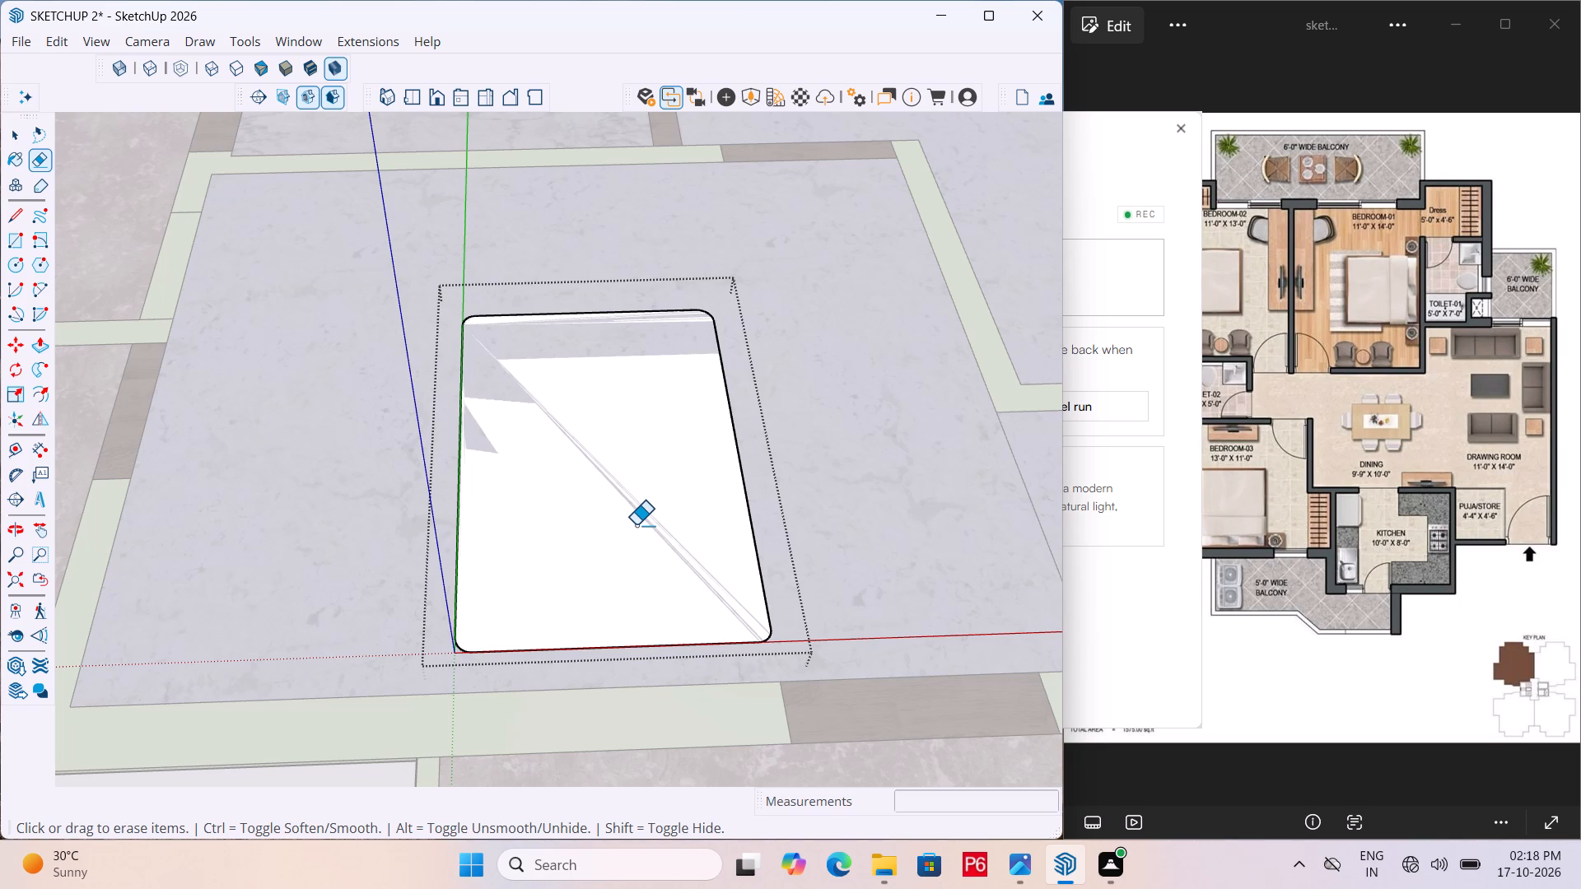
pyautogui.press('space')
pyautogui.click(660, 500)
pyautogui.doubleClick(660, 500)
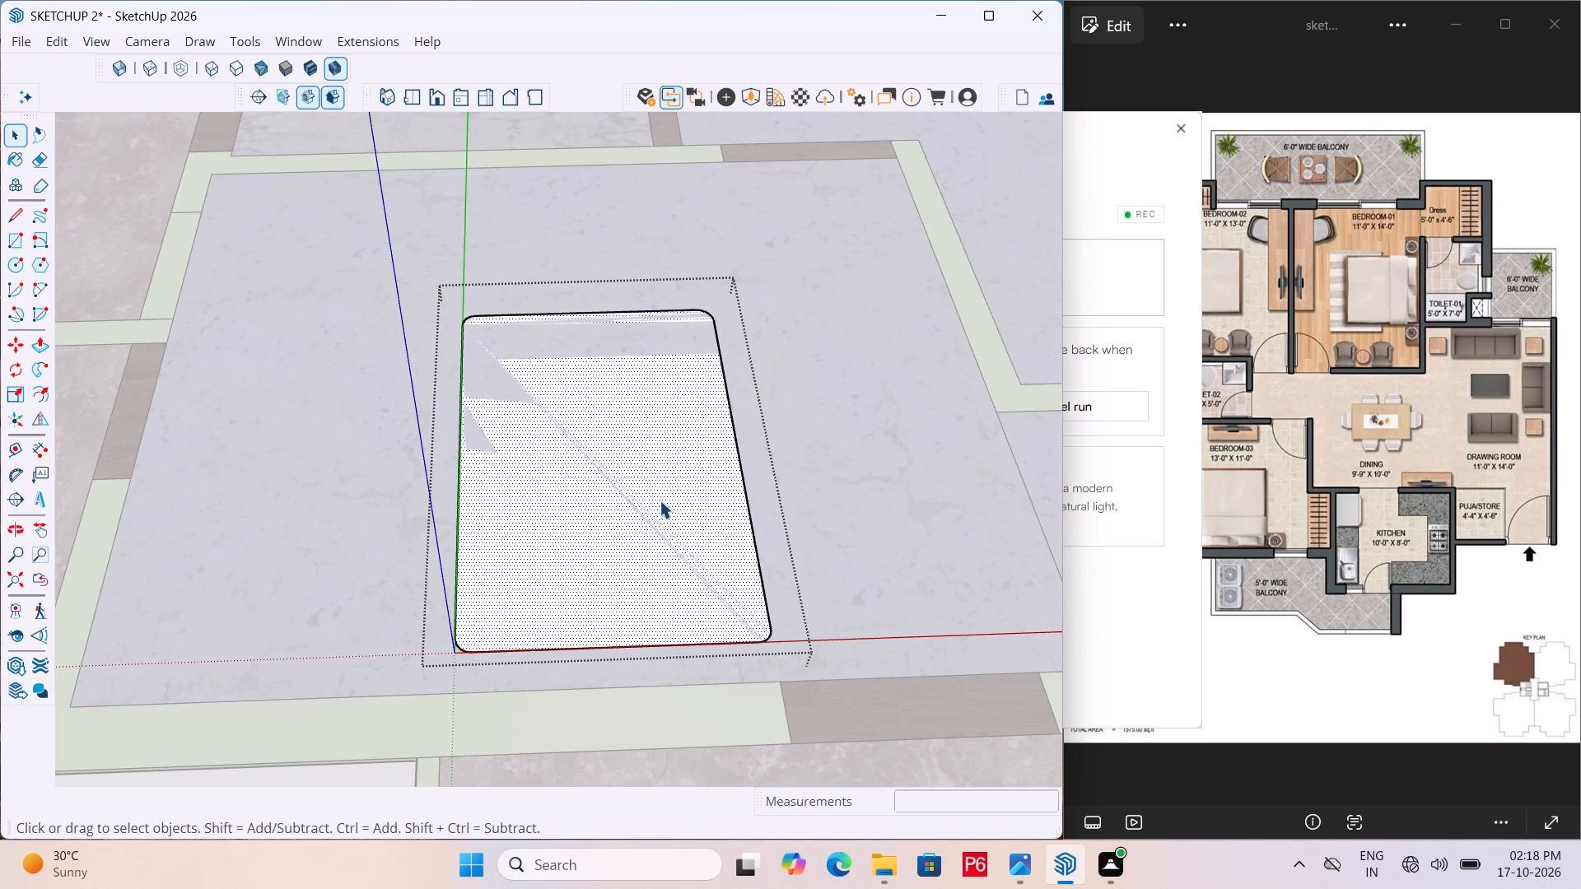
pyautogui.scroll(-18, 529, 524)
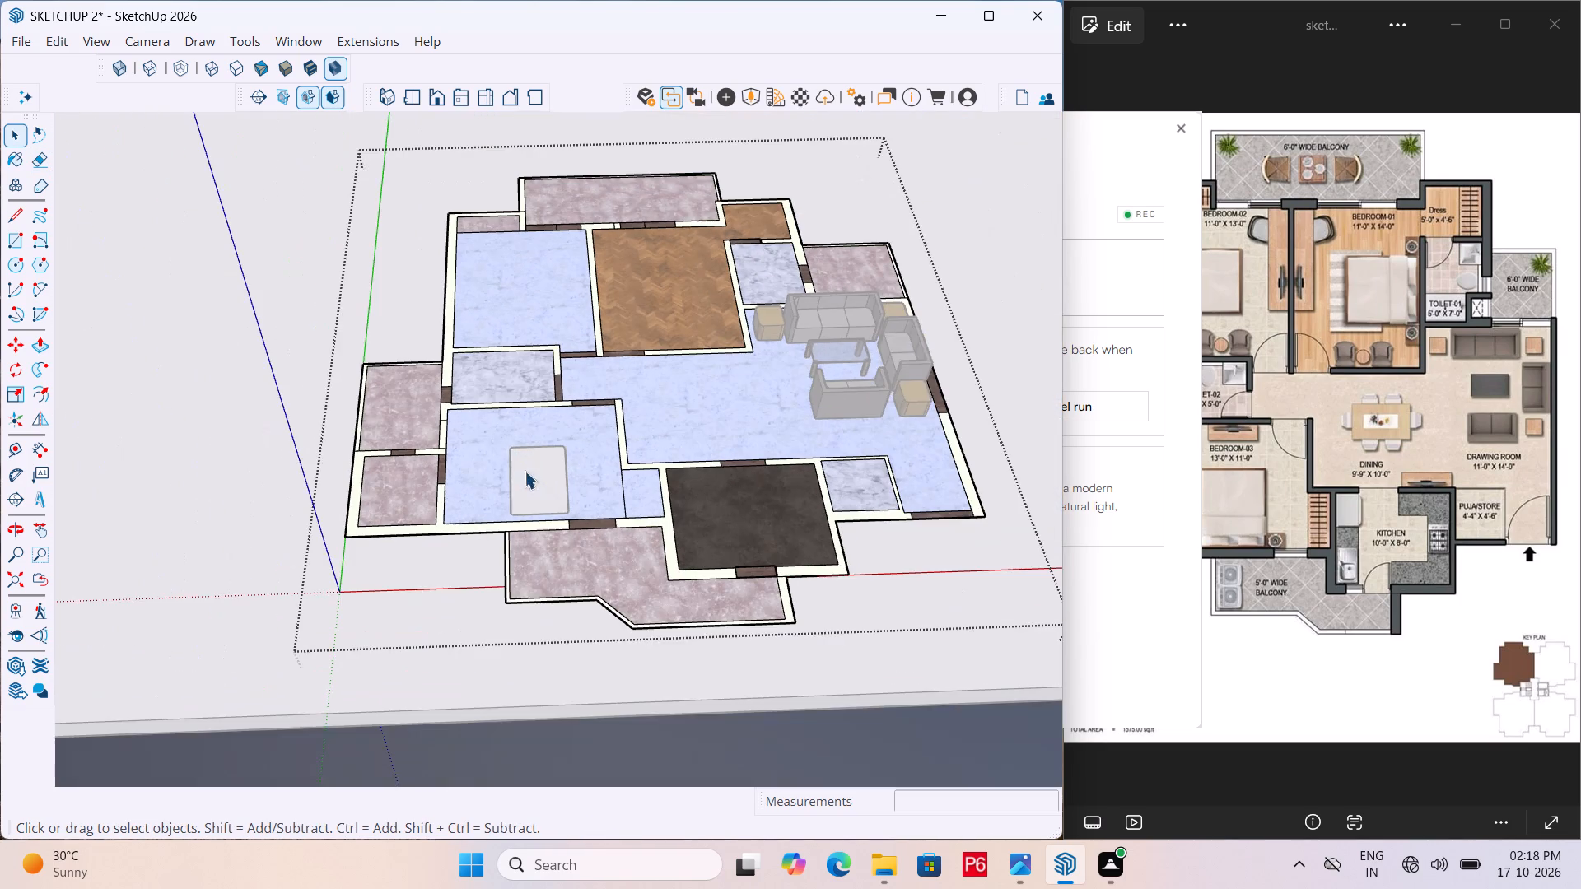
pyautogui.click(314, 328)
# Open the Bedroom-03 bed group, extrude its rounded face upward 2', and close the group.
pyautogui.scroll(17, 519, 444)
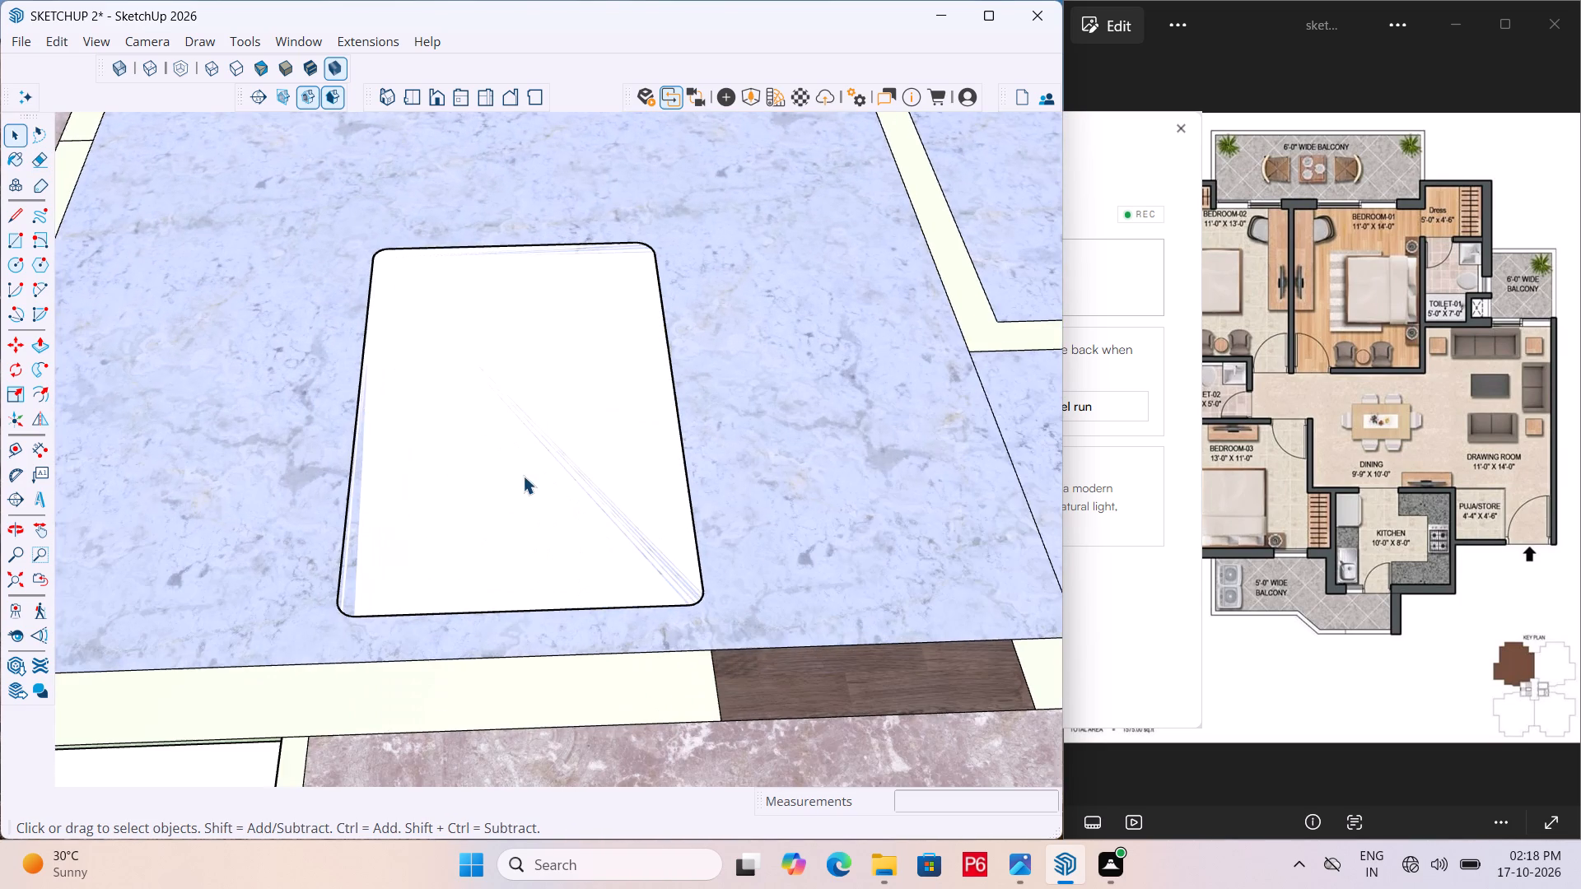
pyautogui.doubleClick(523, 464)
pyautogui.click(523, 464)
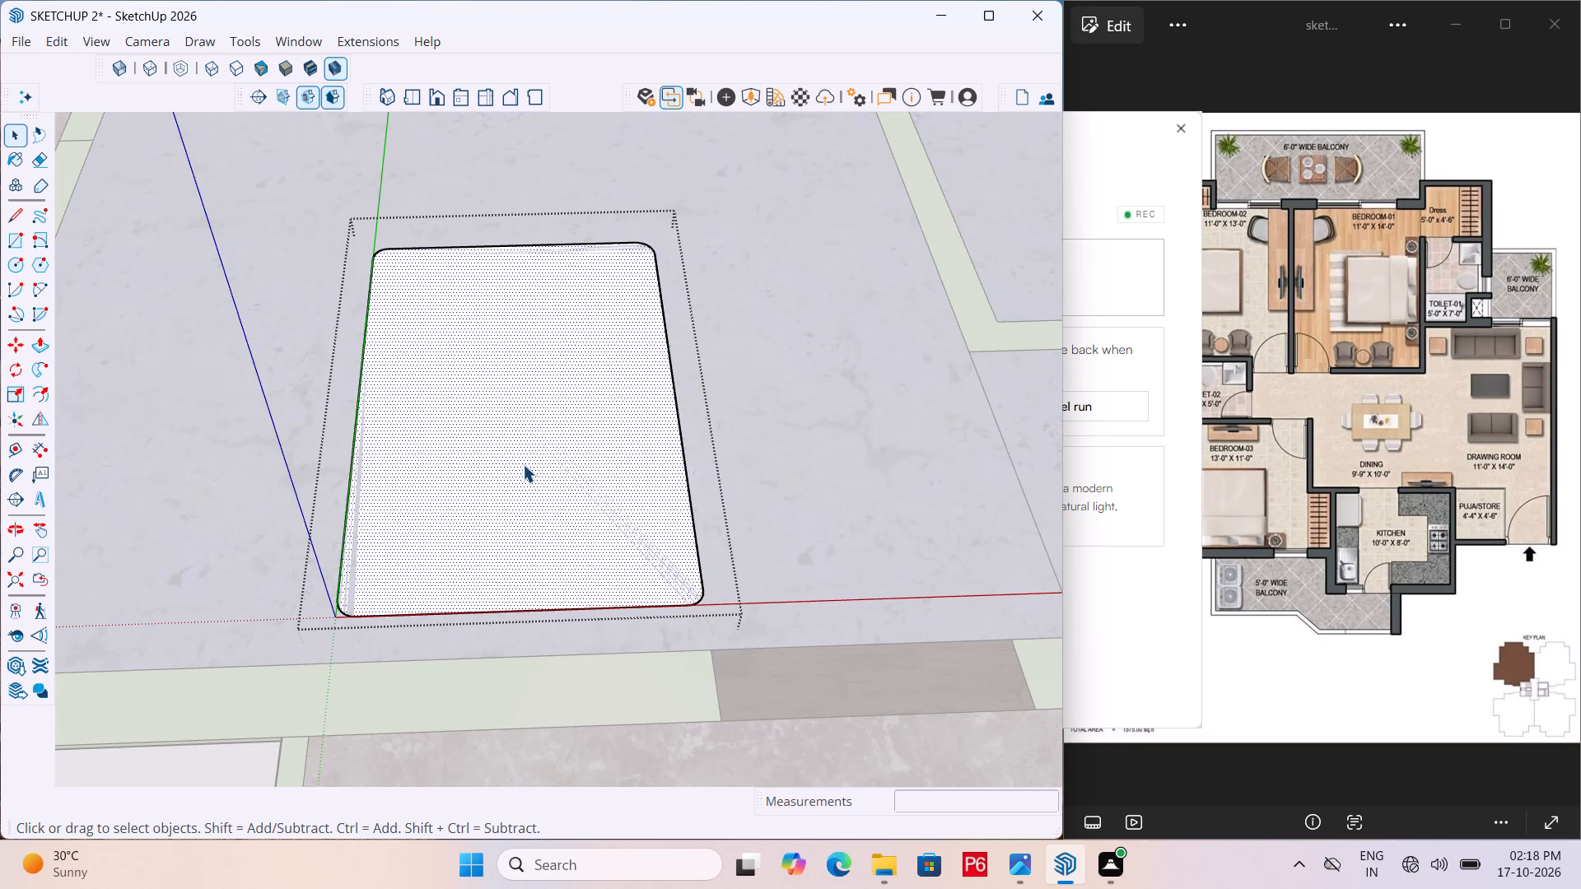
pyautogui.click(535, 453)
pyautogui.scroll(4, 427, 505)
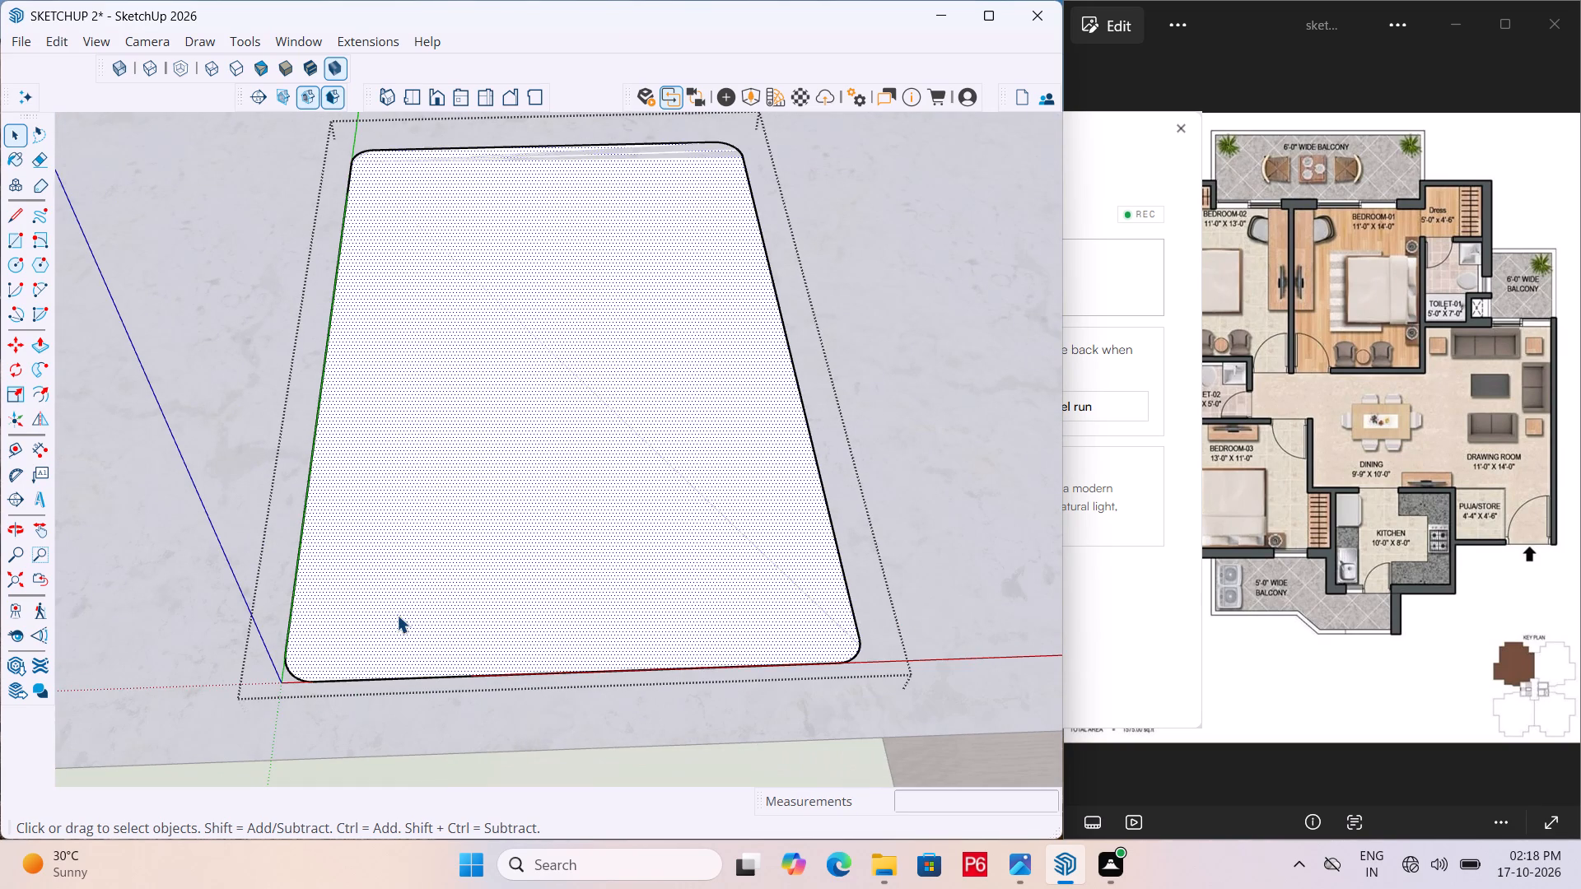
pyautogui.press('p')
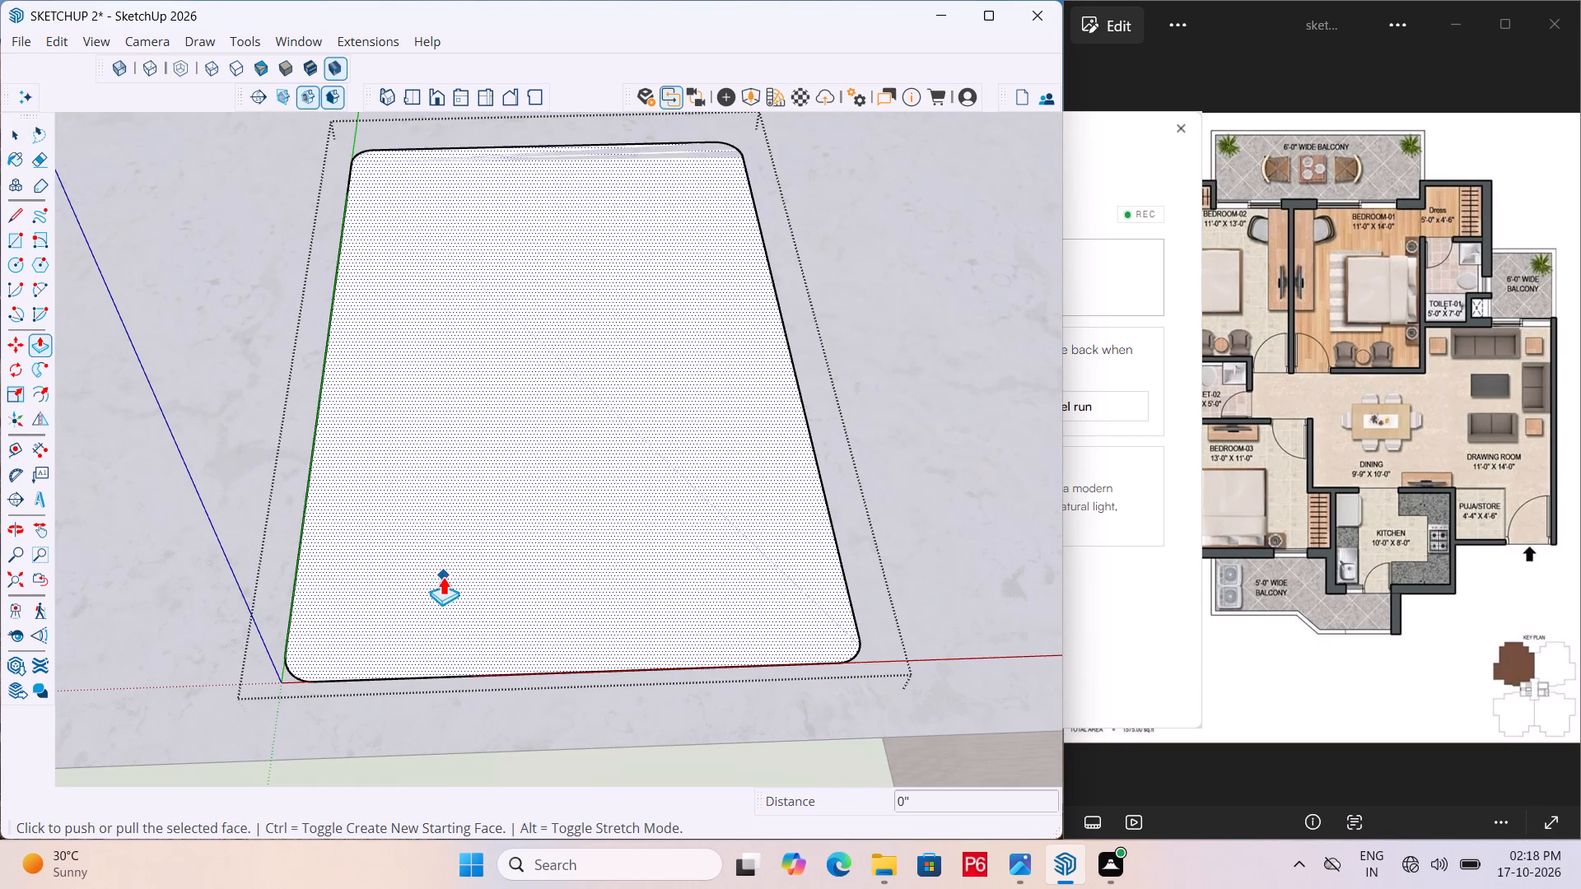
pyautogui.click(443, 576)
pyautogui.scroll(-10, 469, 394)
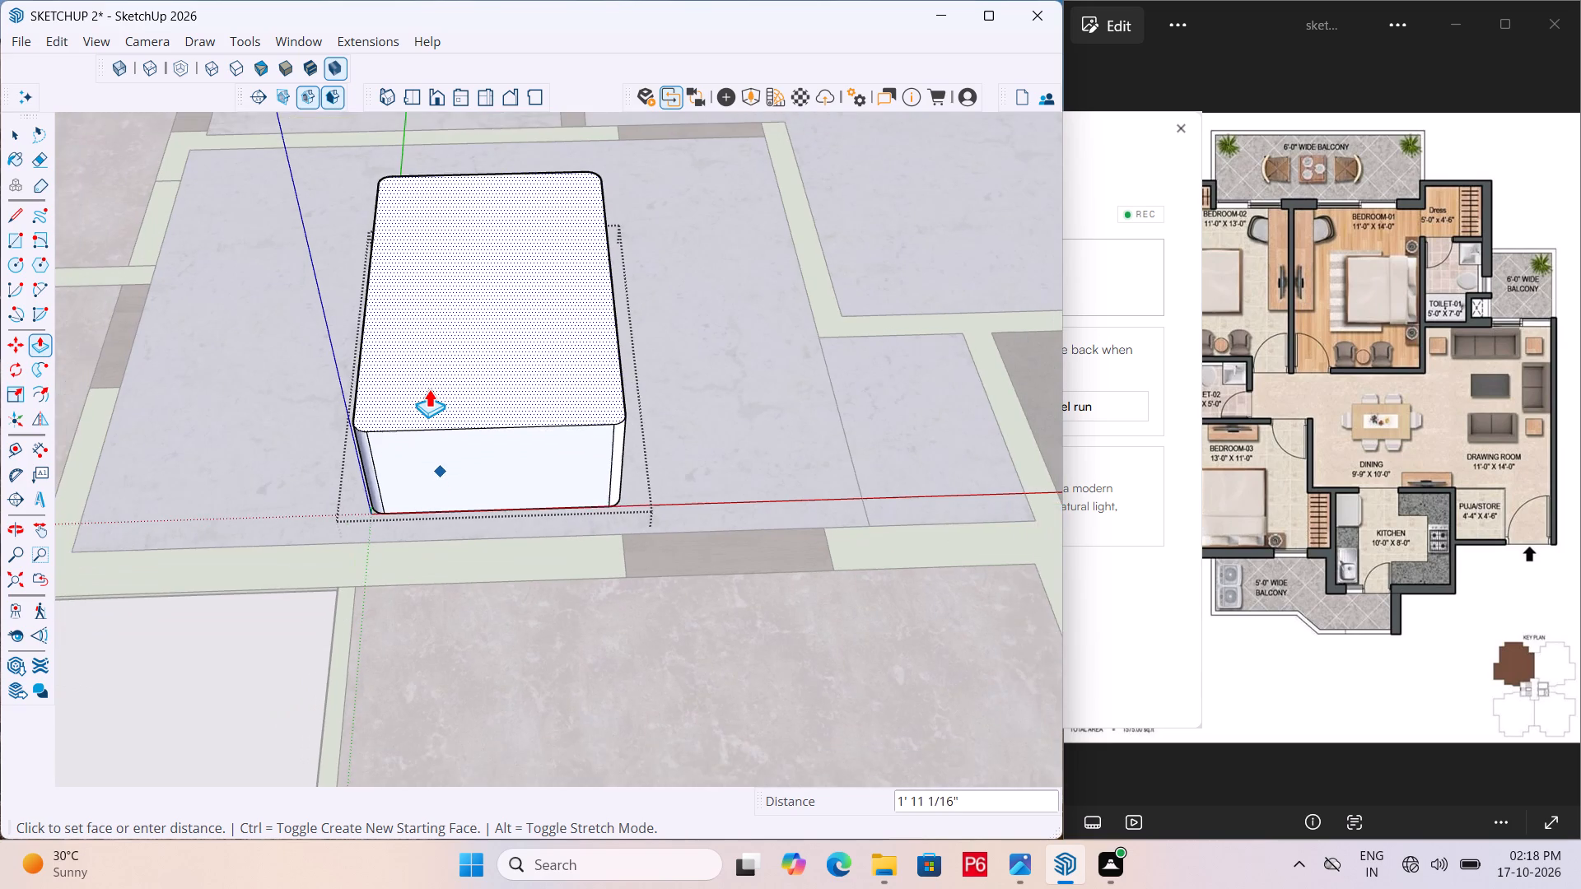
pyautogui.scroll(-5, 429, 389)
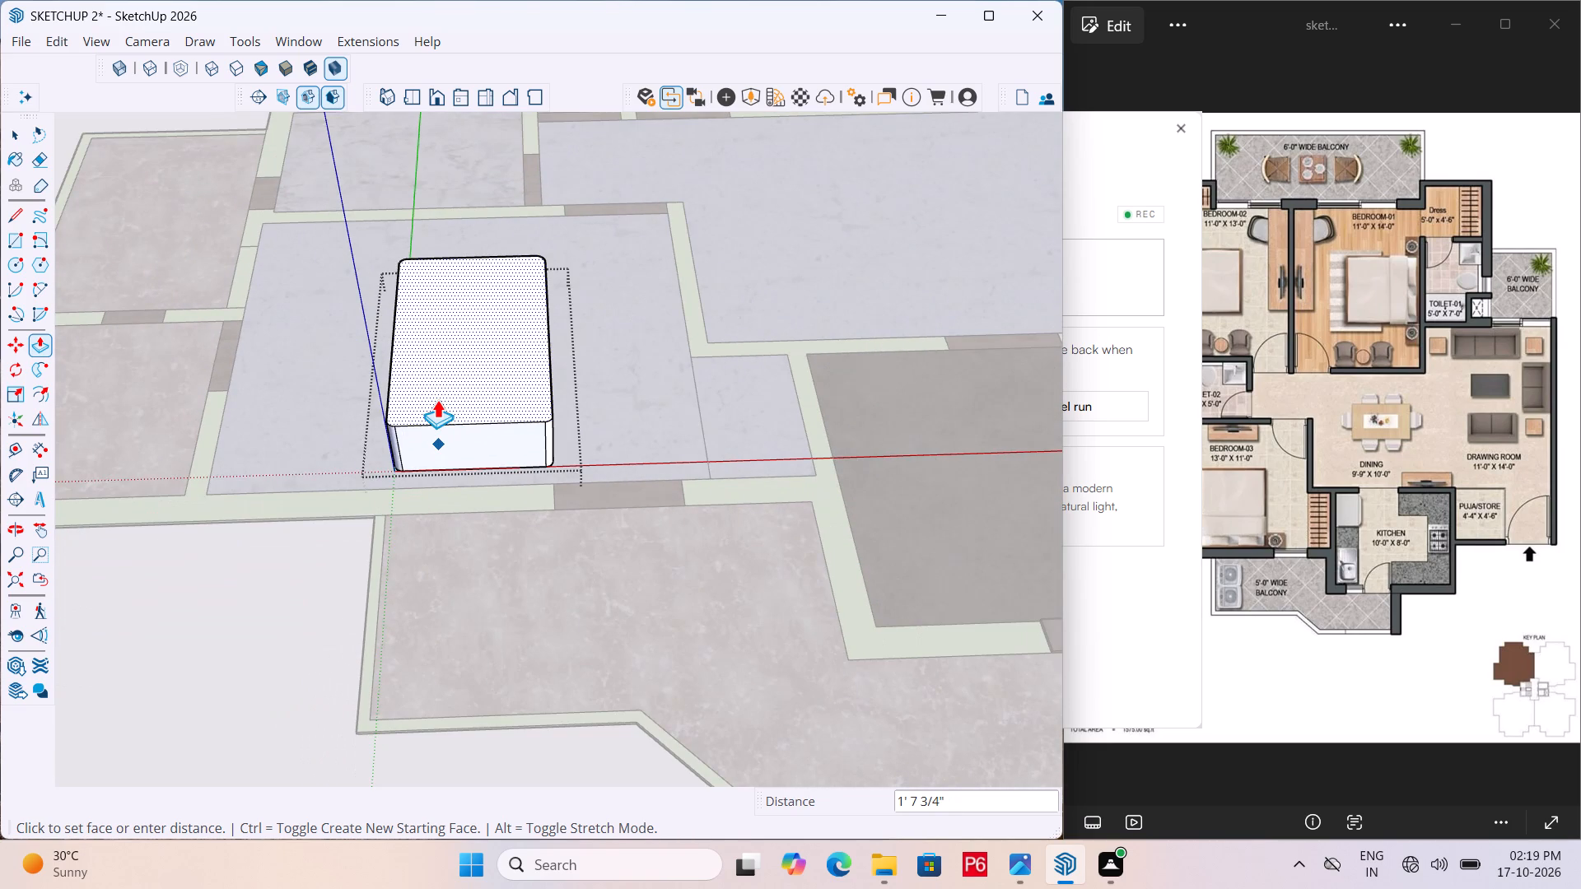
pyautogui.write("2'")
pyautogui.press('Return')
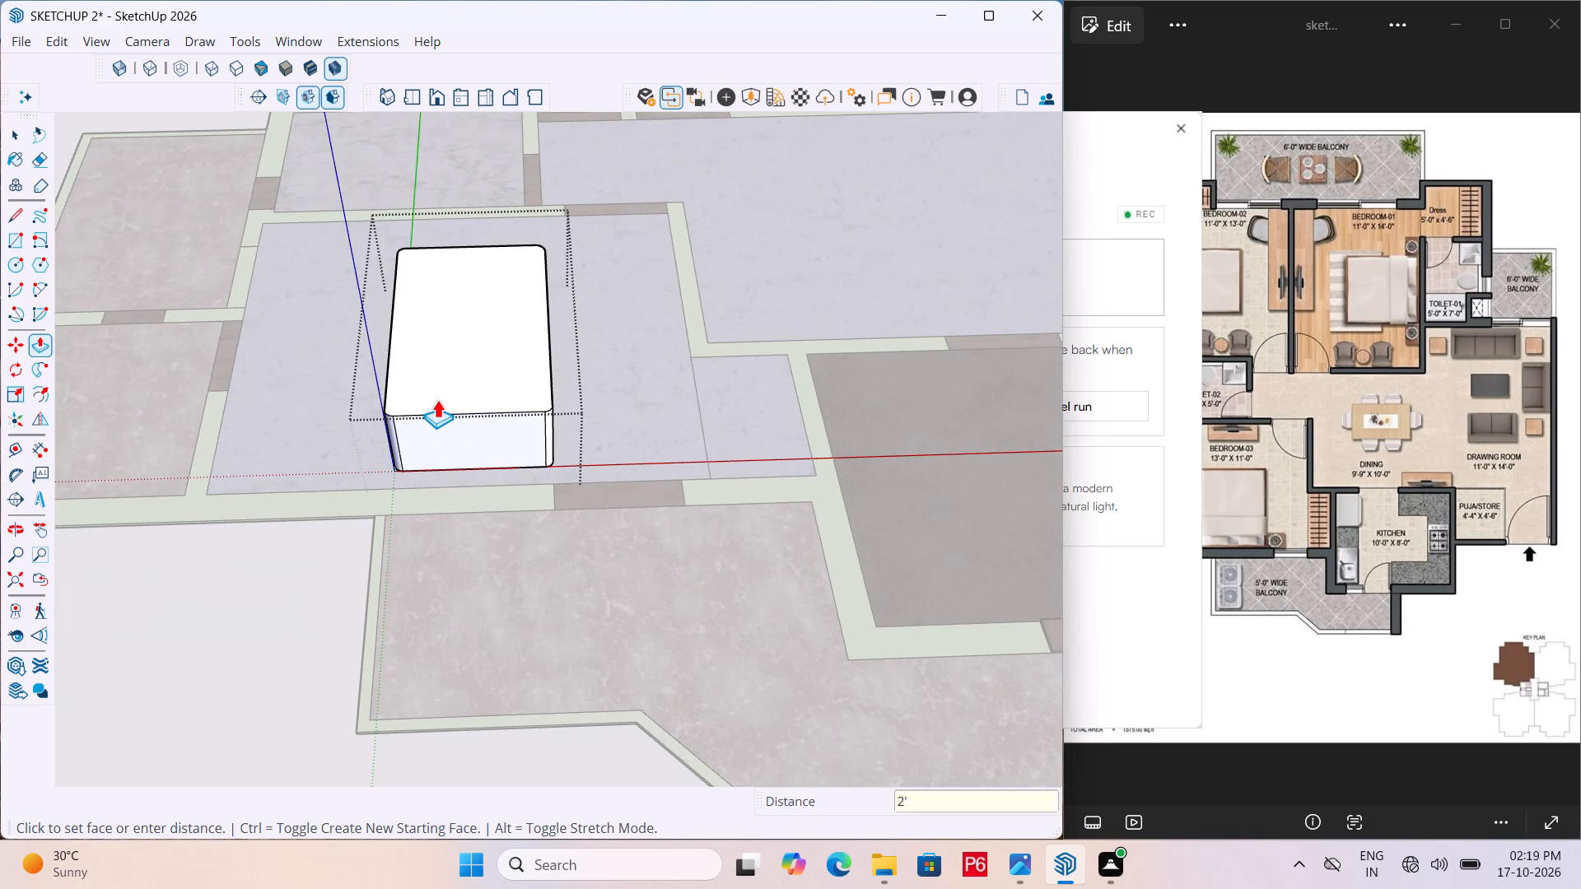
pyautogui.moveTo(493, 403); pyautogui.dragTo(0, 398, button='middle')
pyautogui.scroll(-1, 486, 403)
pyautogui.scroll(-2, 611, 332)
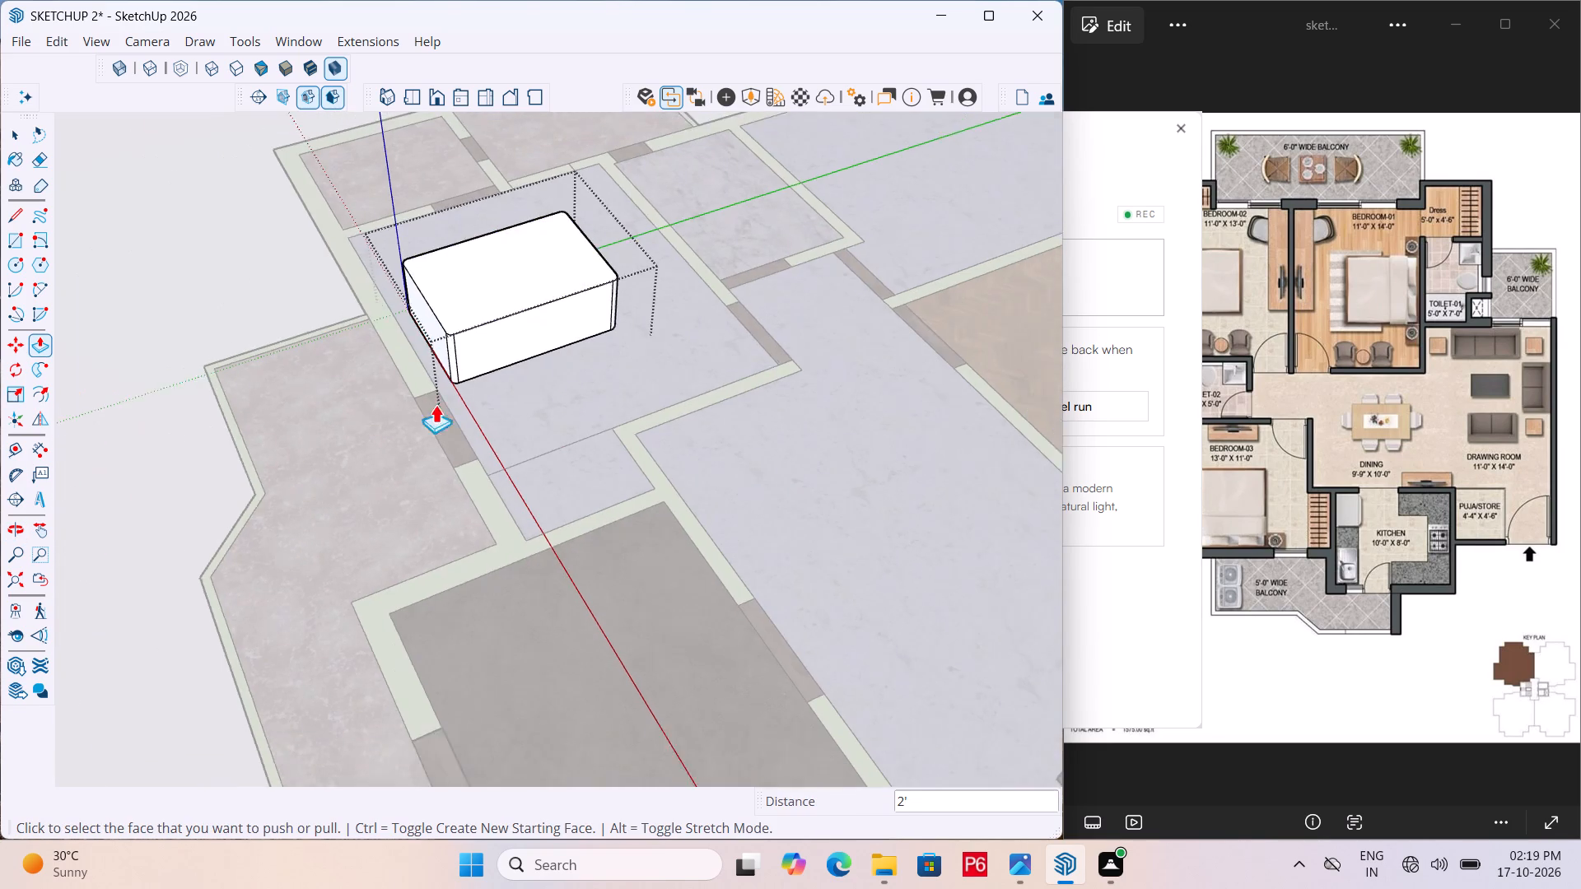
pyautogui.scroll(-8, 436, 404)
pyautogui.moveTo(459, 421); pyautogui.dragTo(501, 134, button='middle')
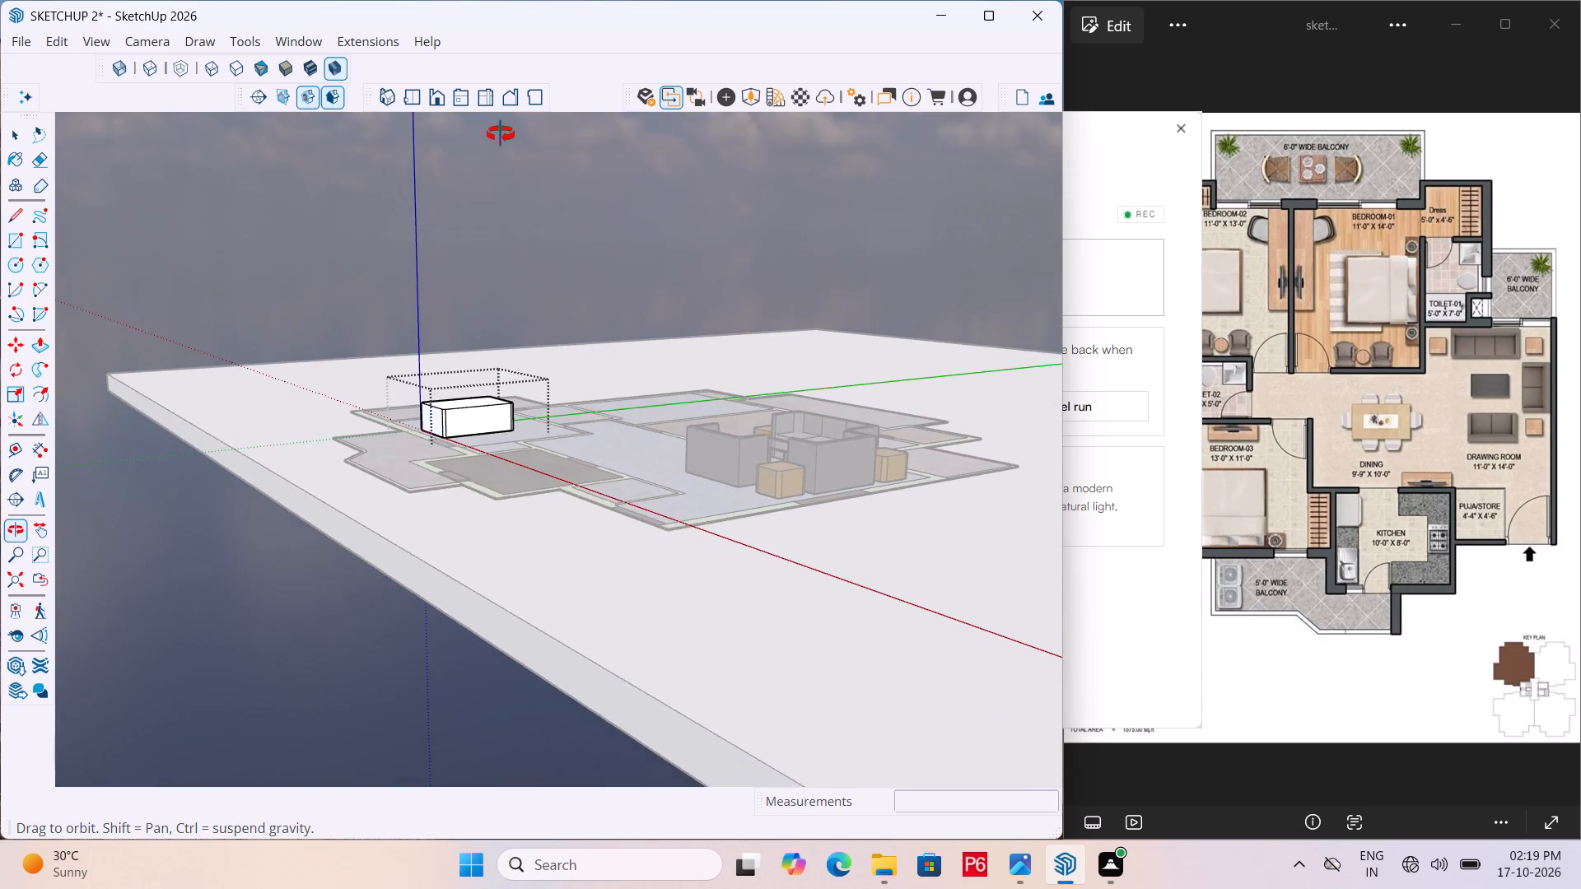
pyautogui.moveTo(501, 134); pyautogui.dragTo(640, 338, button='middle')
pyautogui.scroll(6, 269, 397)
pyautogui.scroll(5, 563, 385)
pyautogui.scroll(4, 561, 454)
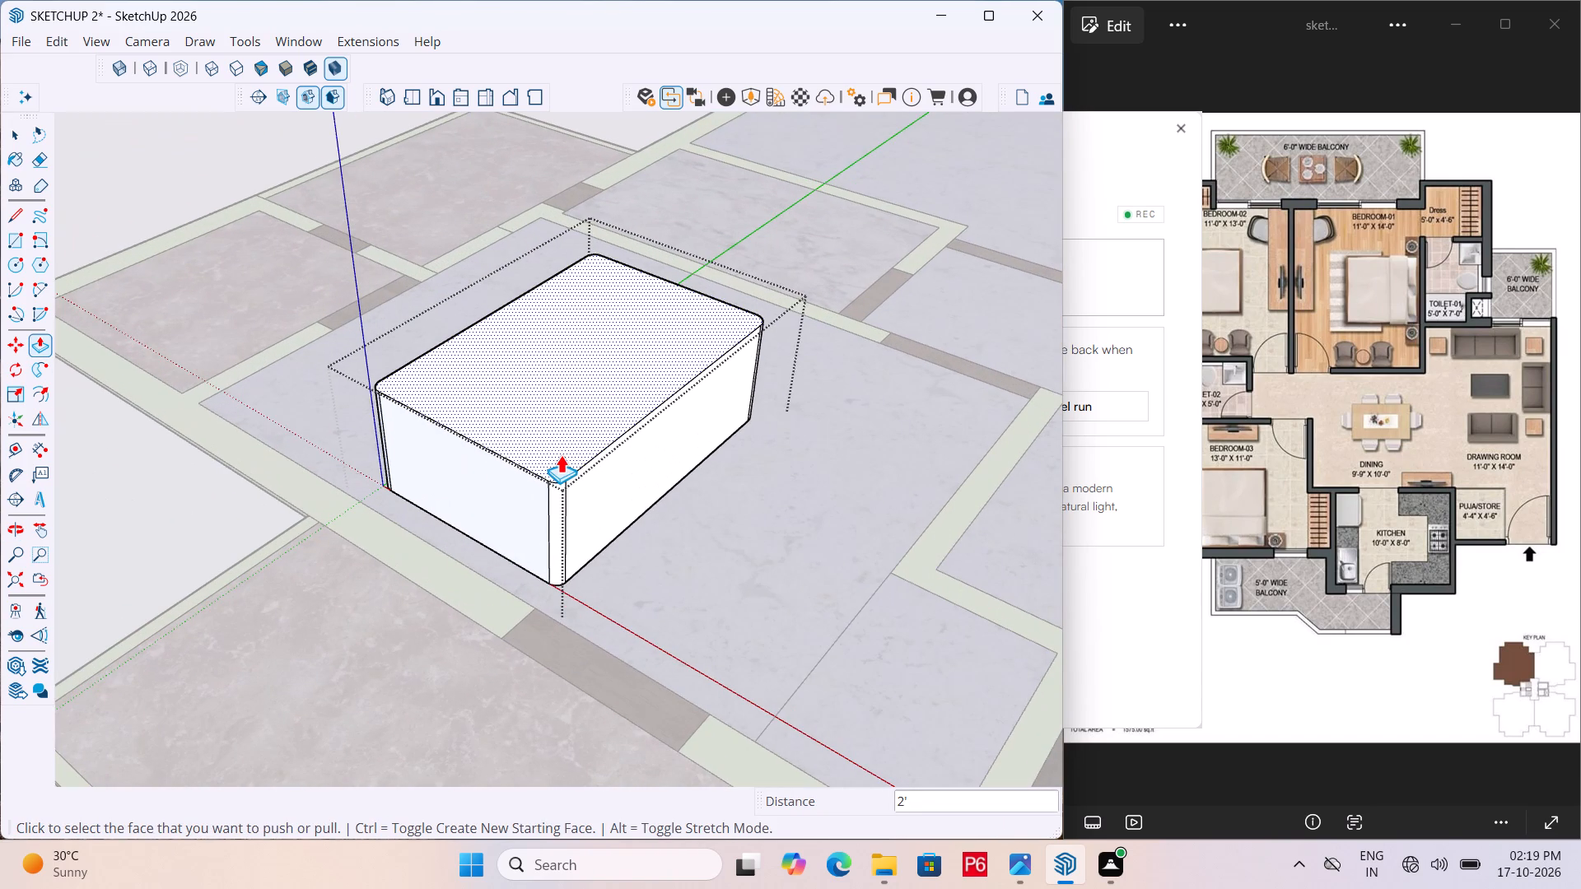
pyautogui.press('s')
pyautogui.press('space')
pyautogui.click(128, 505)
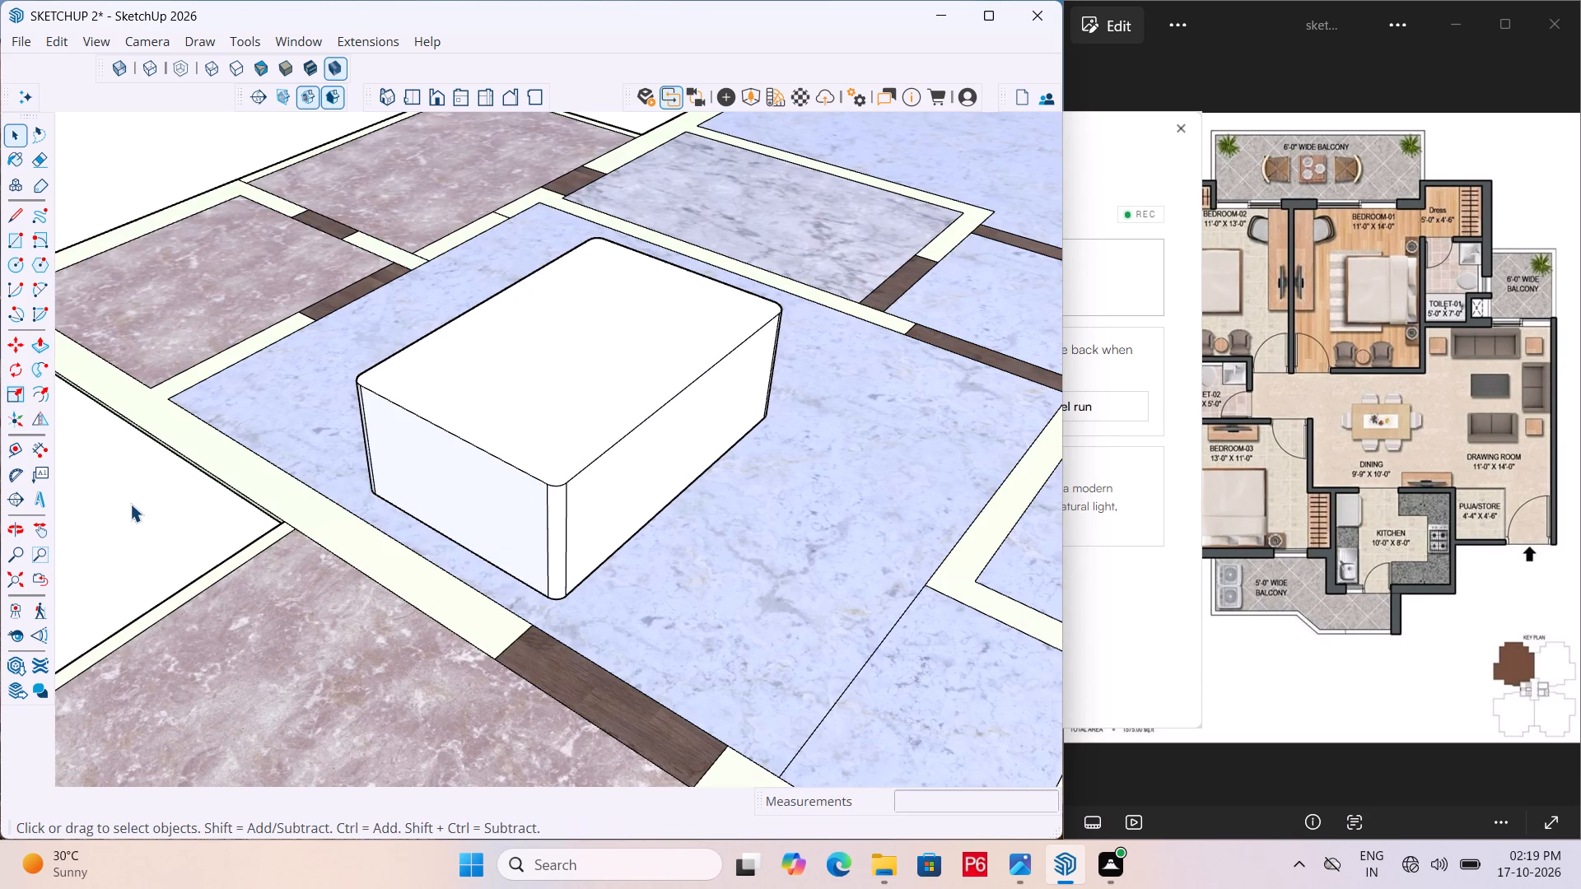
# Examine the extruded bed block and its placement in Bedroom-03 from several sides and in top view.
pyautogui.moveTo(360, 440); pyautogui.dragTo(801, 407, button='middle')
pyautogui.scroll(-2, 358, 426)
pyautogui.moveTo(358, 450); pyautogui.dragTo(382, 552, button='middle')
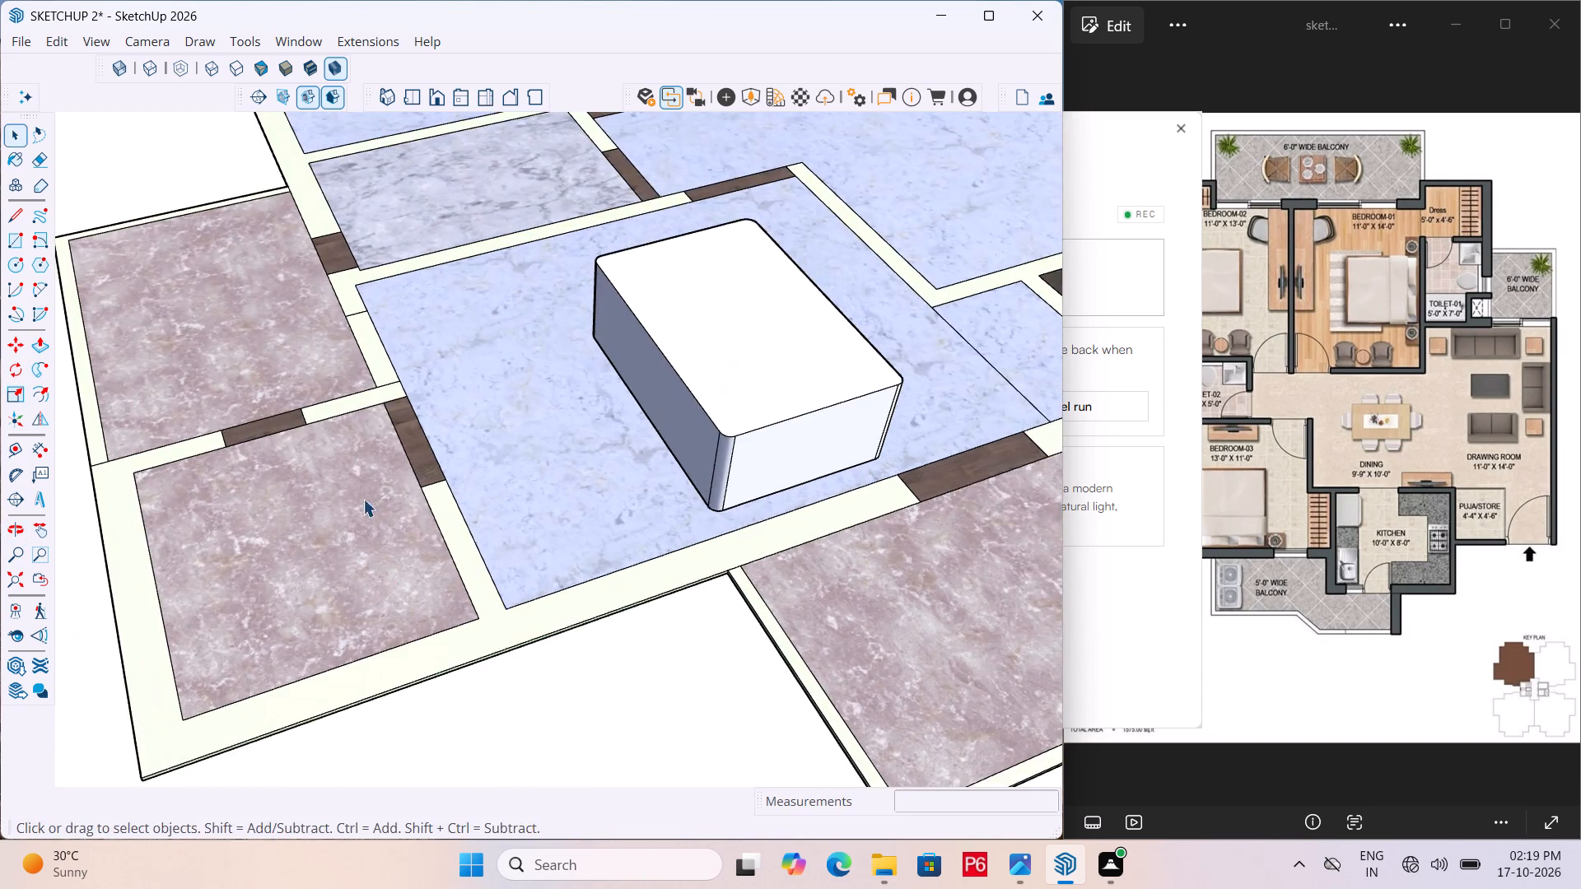
pyautogui.moveTo(408, 487); pyautogui.dragTo(543, 452, button='middle')
pyautogui.scroll(-1, 541, 454)
pyautogui.scroll(-6, 346, 441)
pyautogui.scroll(4, 538, 377)
pyautogui.moveTo(547, 373); pyautogui.dragTo(593, 347, button='middle')
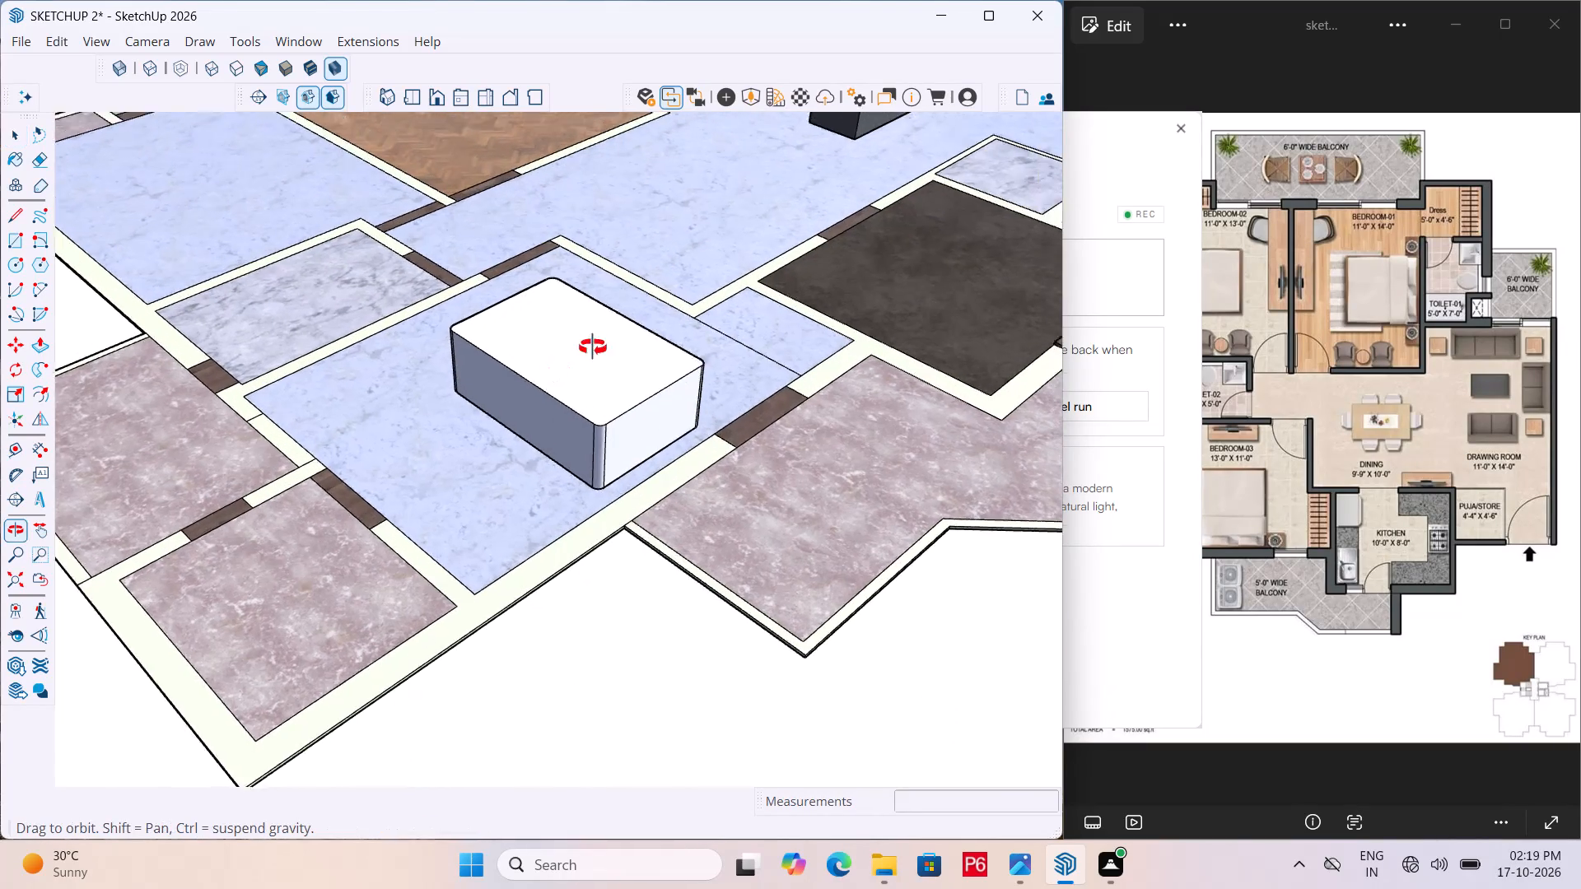
pyautogui.moveTo(593, 347); pyautogui.dragTo(642, 303, button='middle')
pyautogui.middleClick(642, 303)
pyautogui.scroll(4, 642, 303)
pyautogui.middleClick(642, 303)
pyautogui.scroll(-6, 515, 386)
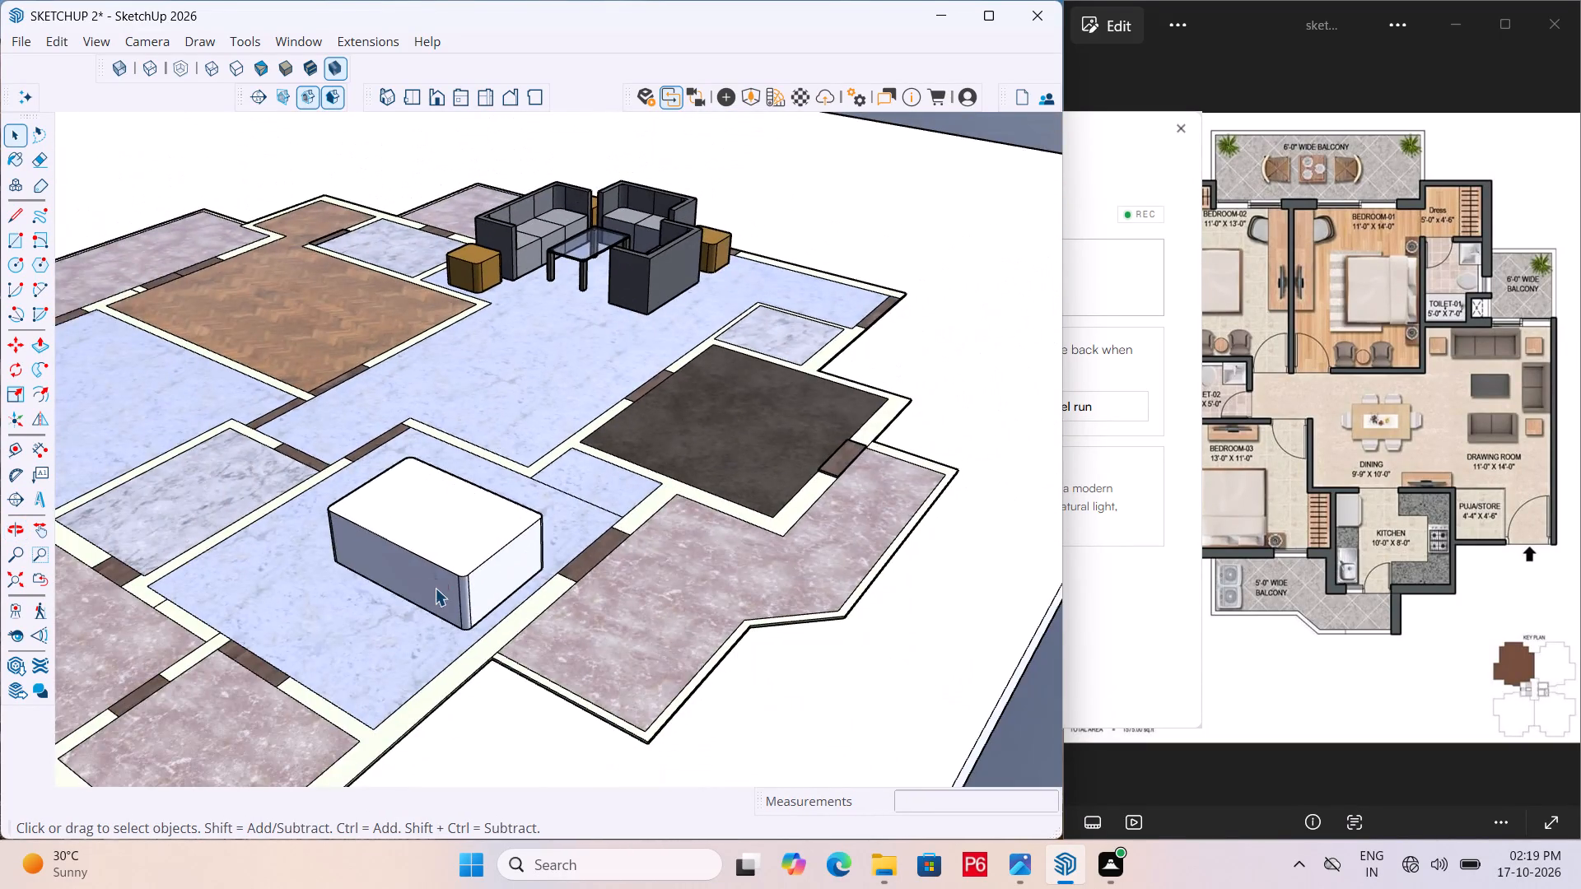
pyautogui.moveTo(435, 588); pyautogui.dragTo(786, 635, button='middle')
pyautogui.scroll(-5, 282, 614)
pyautogui.scroll(6, 601, 634)
pyautogui.scroll(1, 652, 578)
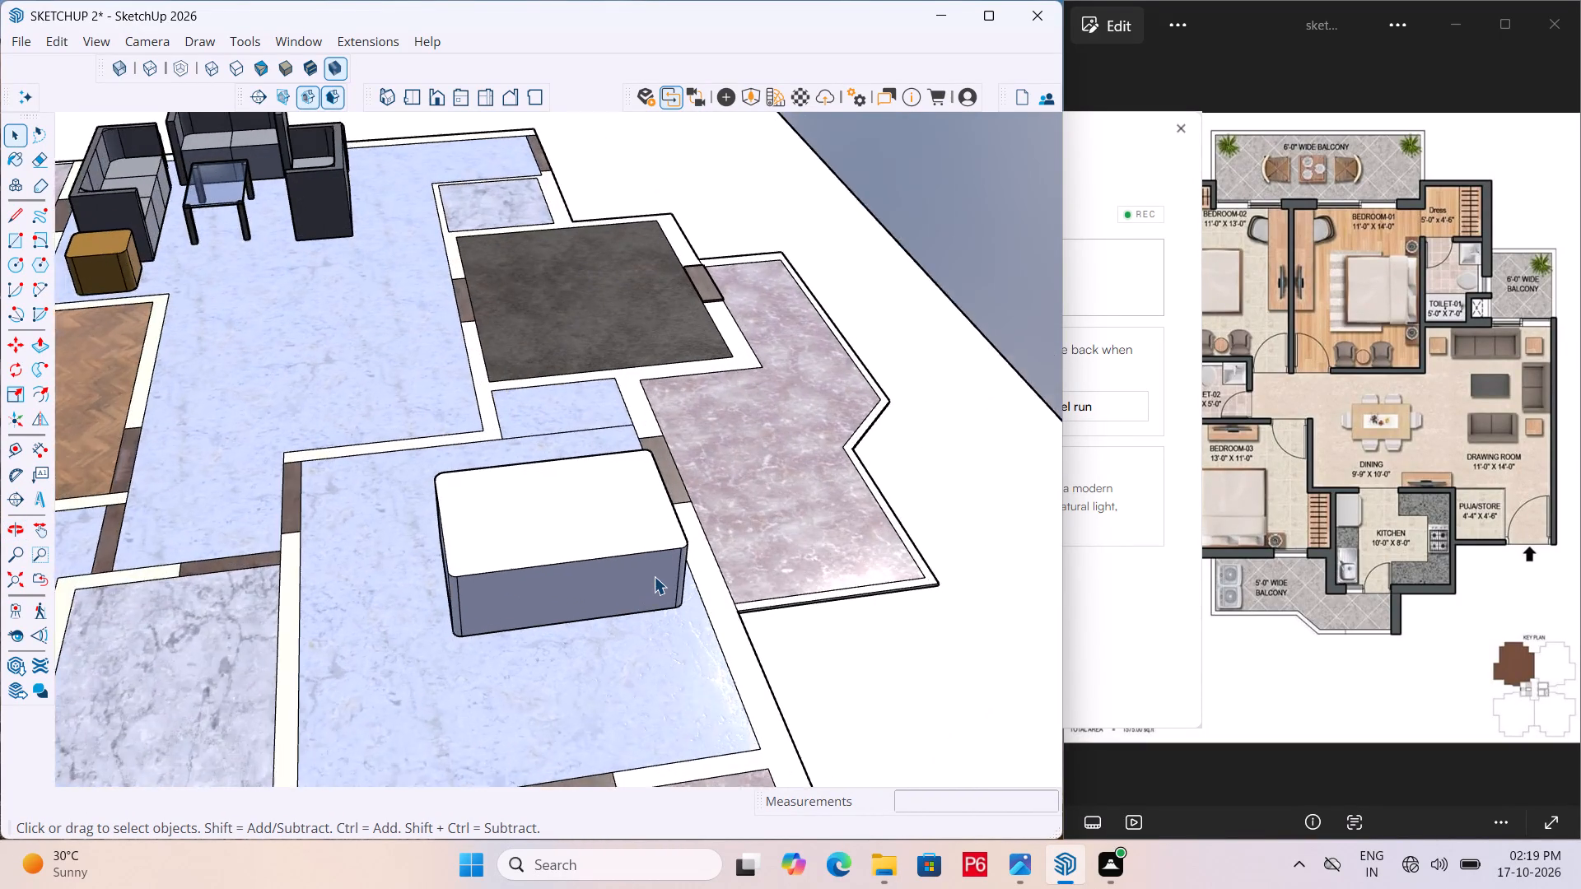
pyautogui.scroll(4, 654, 576)
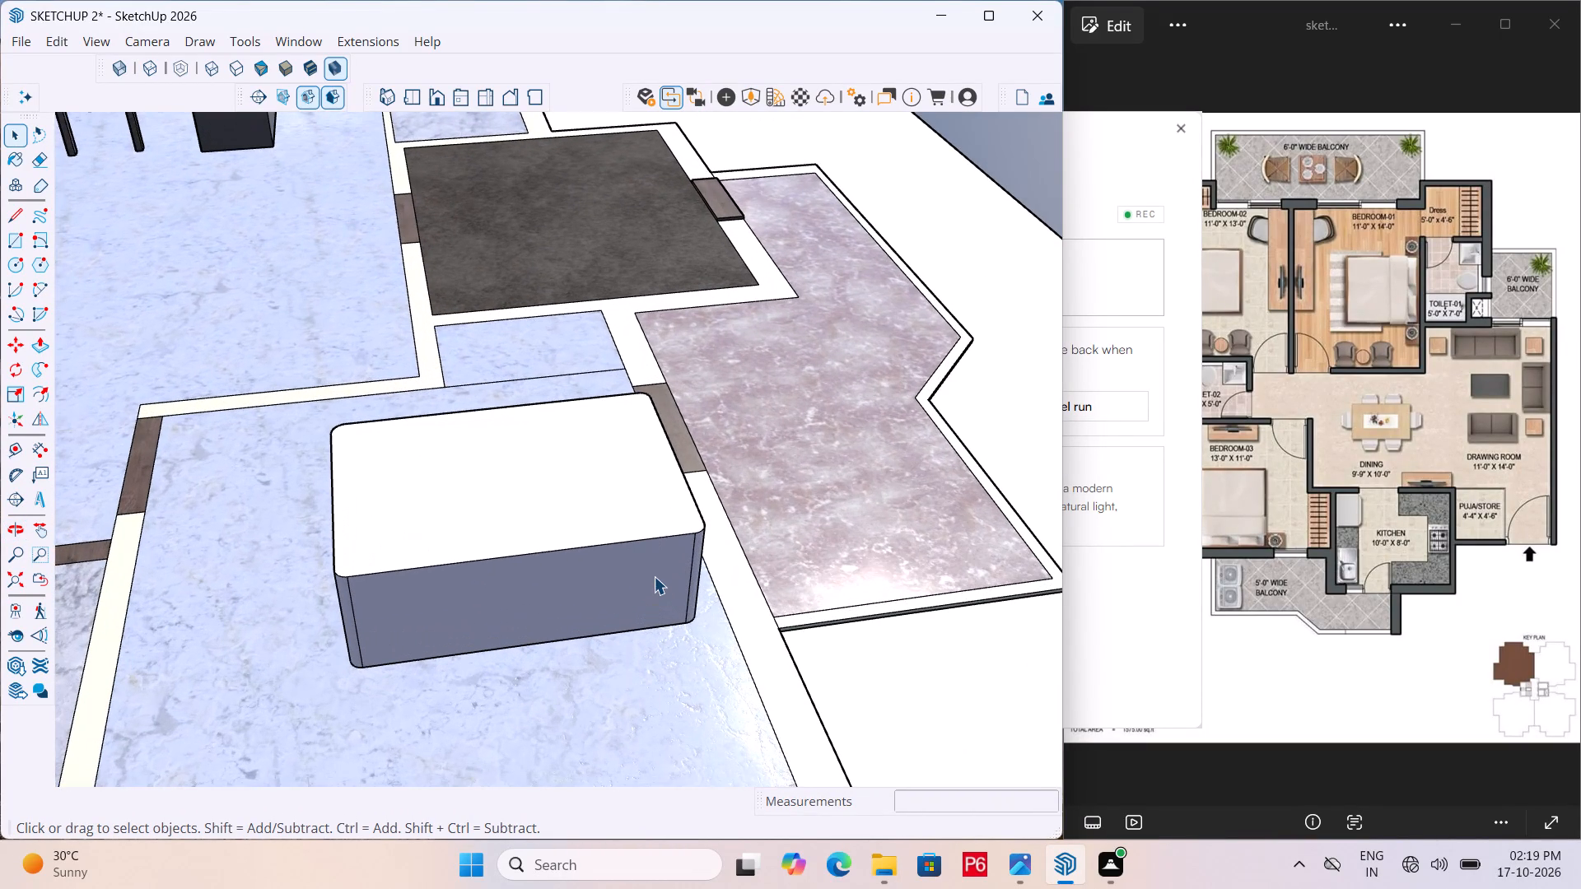
pyautogui.moveTo(298, 555); pyautogui.dragTo(446, 654, button='middle')
pyautogui.scroll(-3, 313, 552)
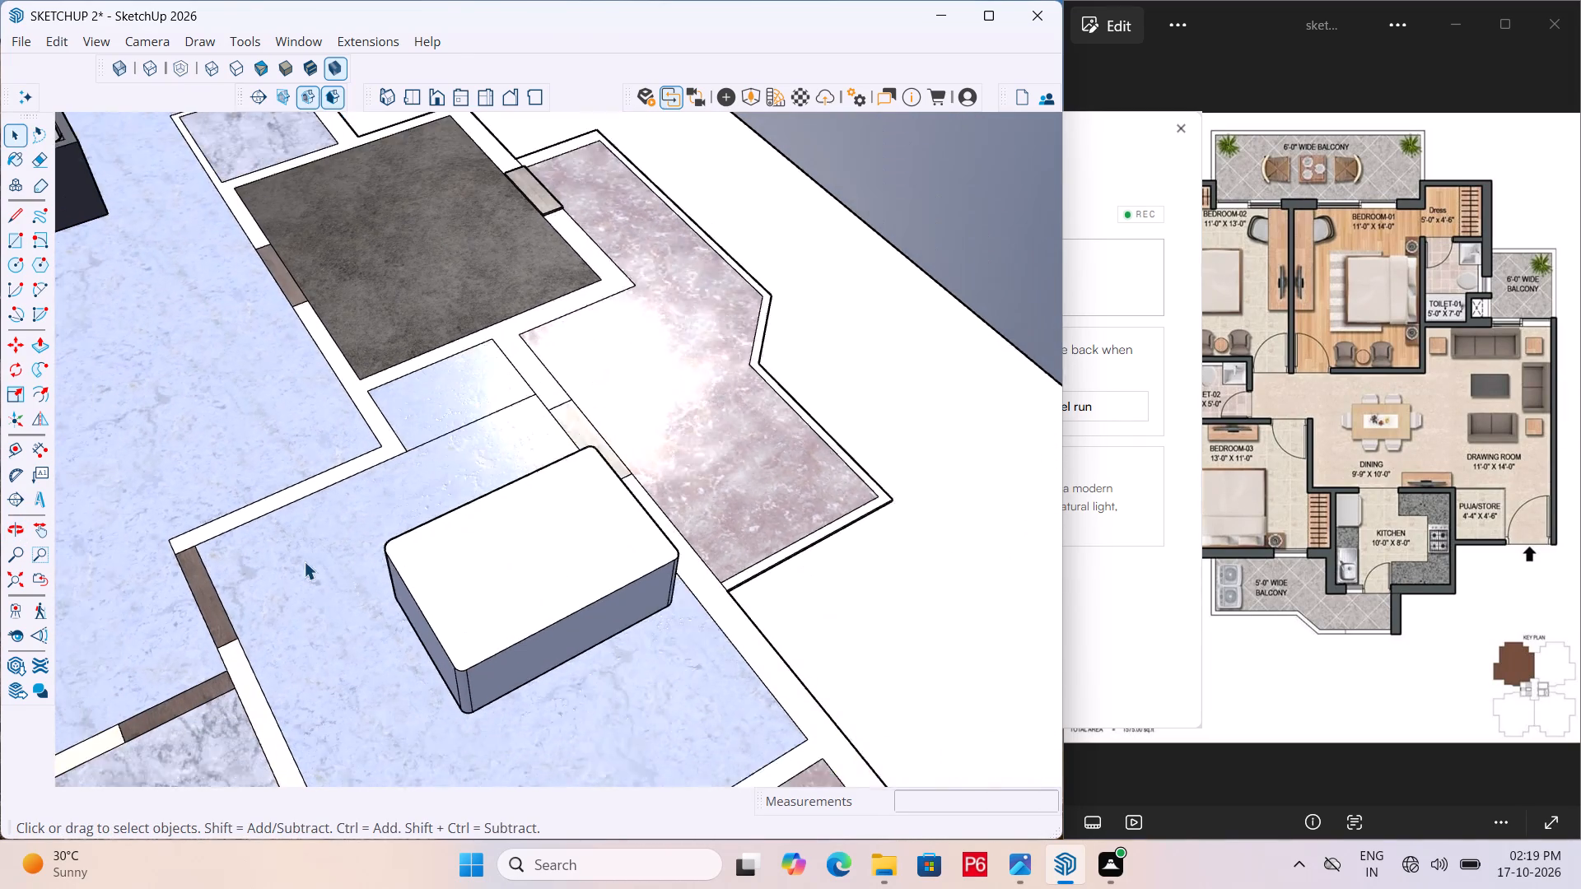
pyautogui.scroll(-3, 304, 561)
pyautogui.moveTo(445, 547); pyautogui.dragTo(439, 606, button='middle')
pyautogui.scroll(3, 505, 573)
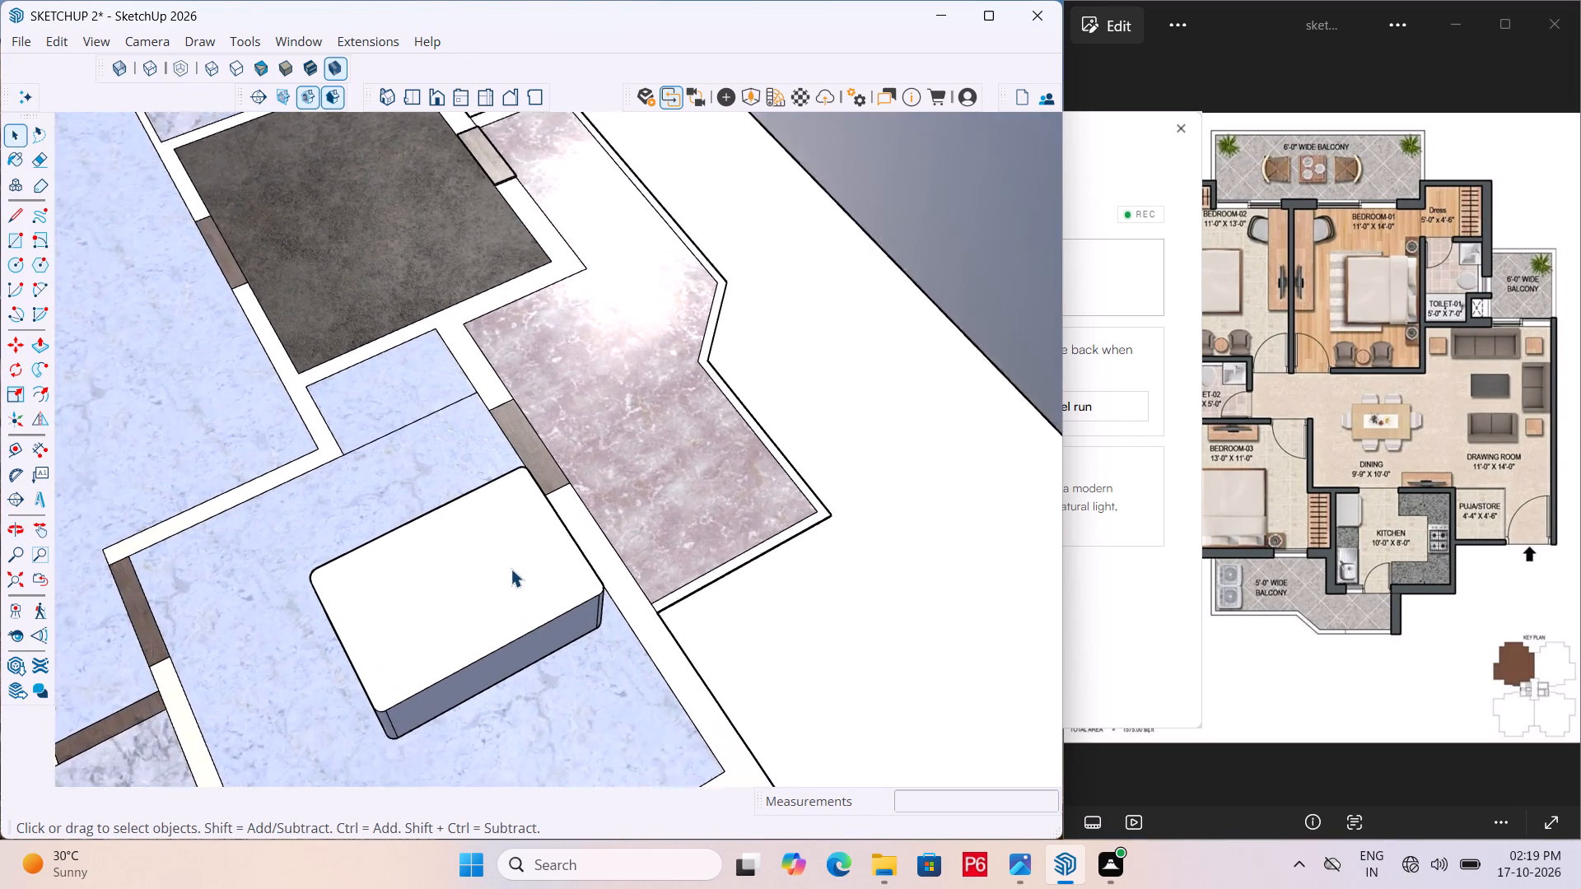
pyautogui.scroll(2, 511, 569)
pyautogui.scroll(-11, 511, 556)
pyautogui.scroll(-7, 625, 572)
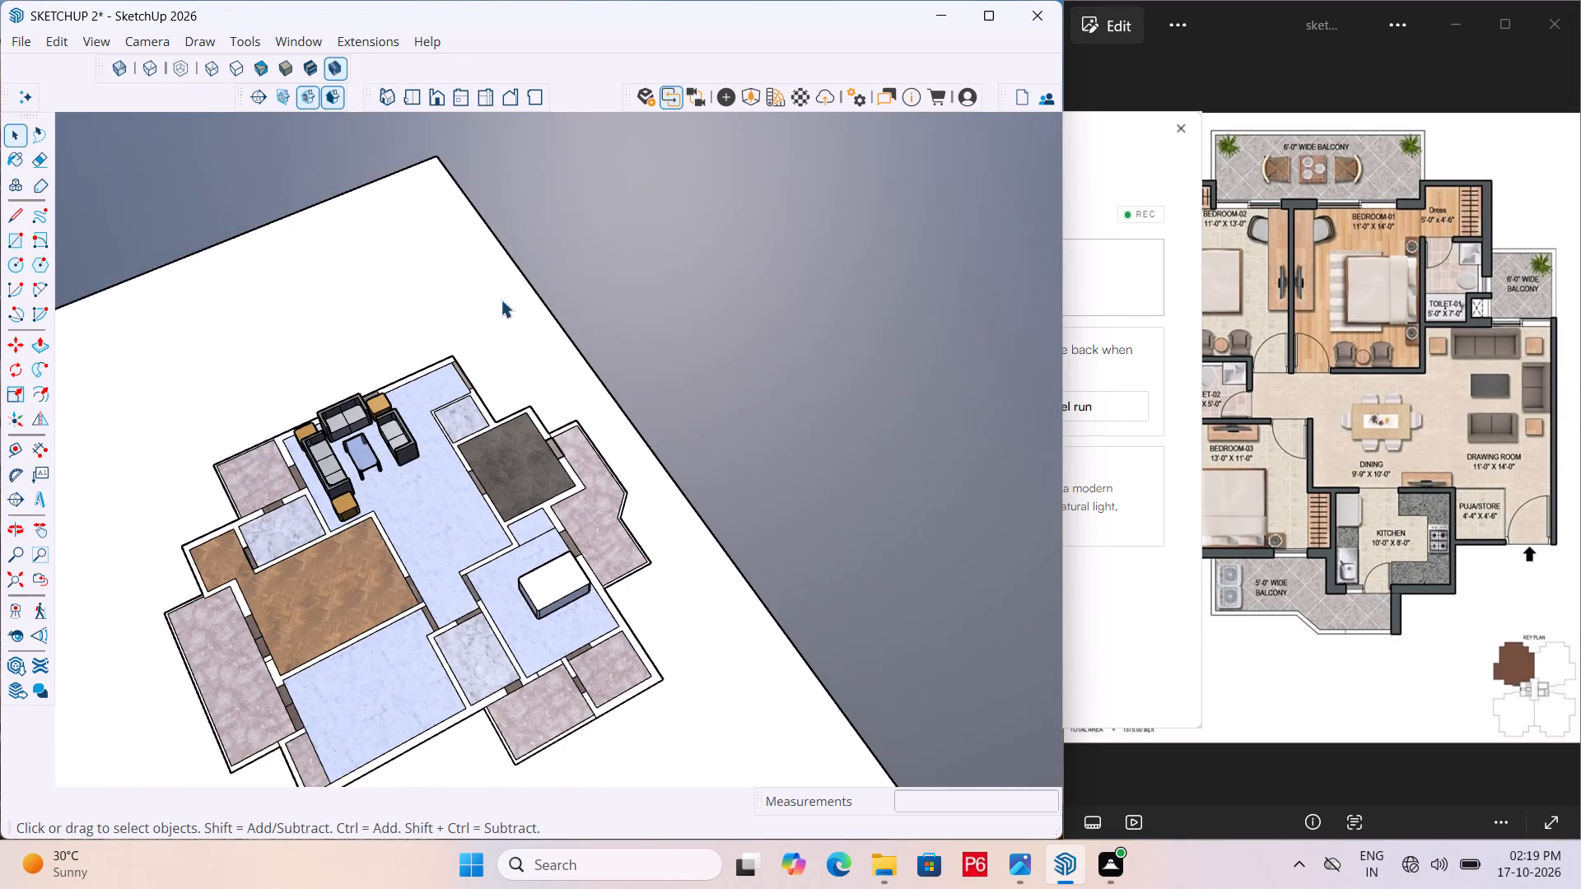
pyautogui.click(408, 91)
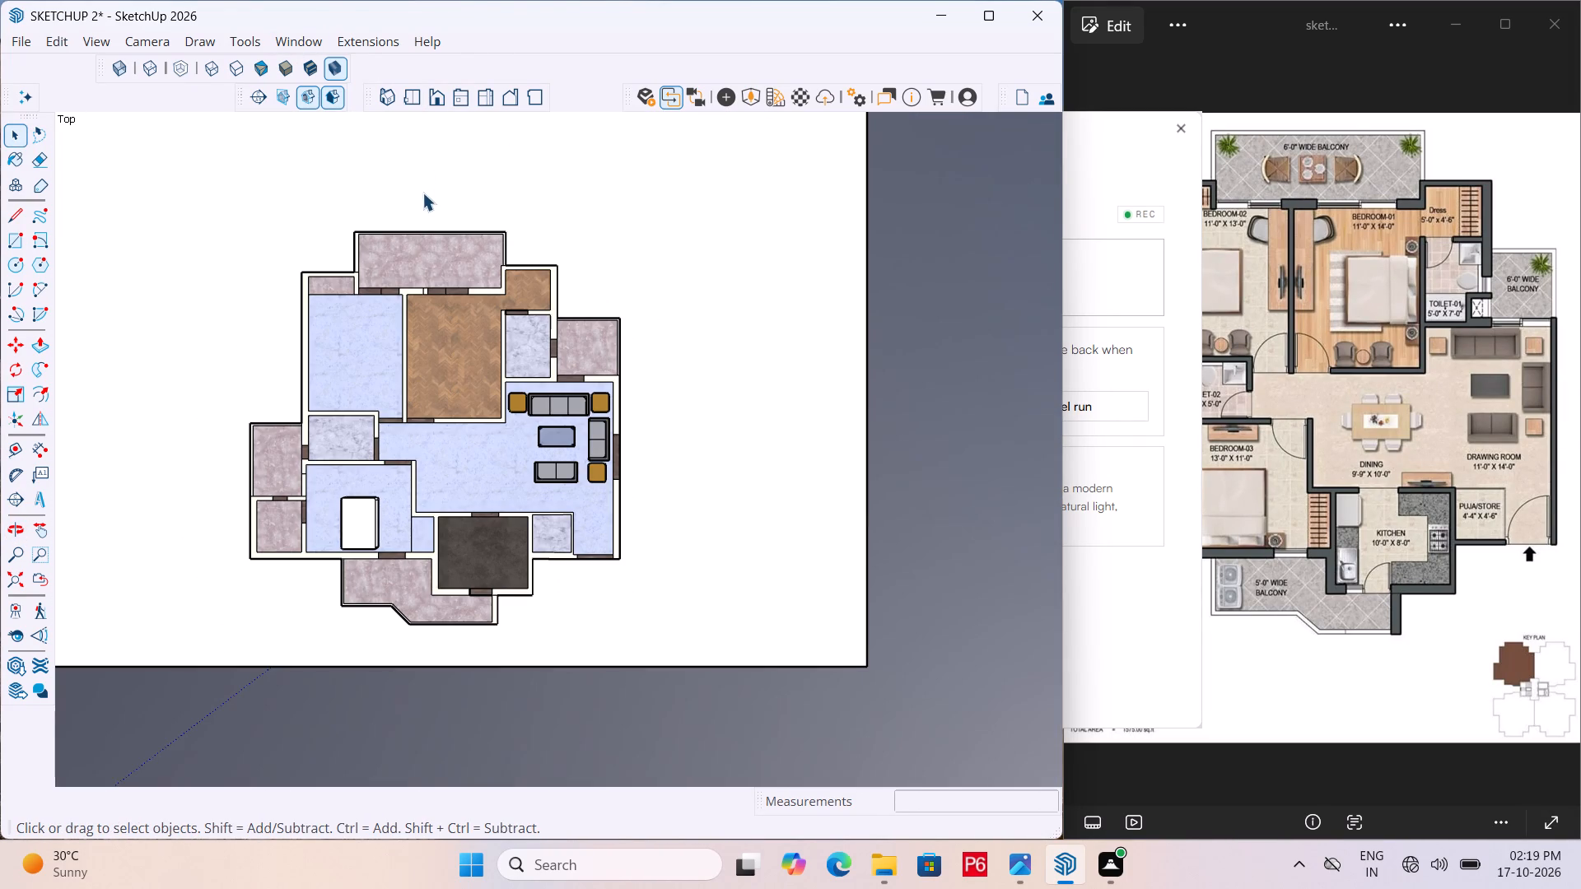
pyautogui.scroll(10, 289, 491)
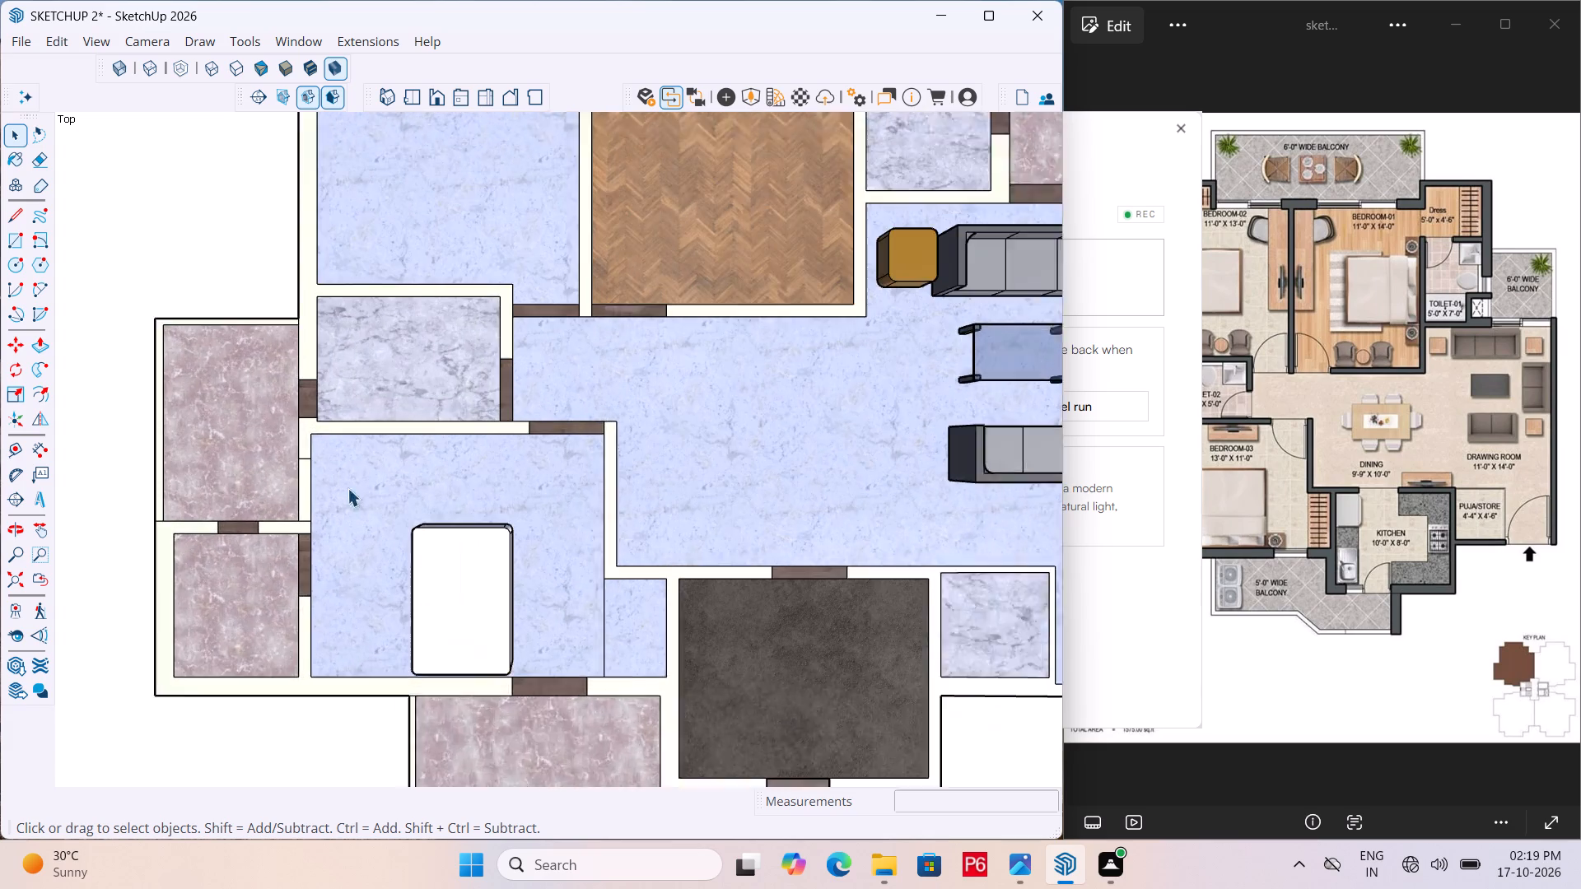
pyautogui.scroll(1, 347, 488)
pyautogui.moveTo(481, 536); pyautogui.dragTo(124, 147, button='middle')
pyautogui.scroll(6, 343, 524)
pyautogui.moveTo(351, 514); pyautogui.dragTo(307, 424, button='middle')
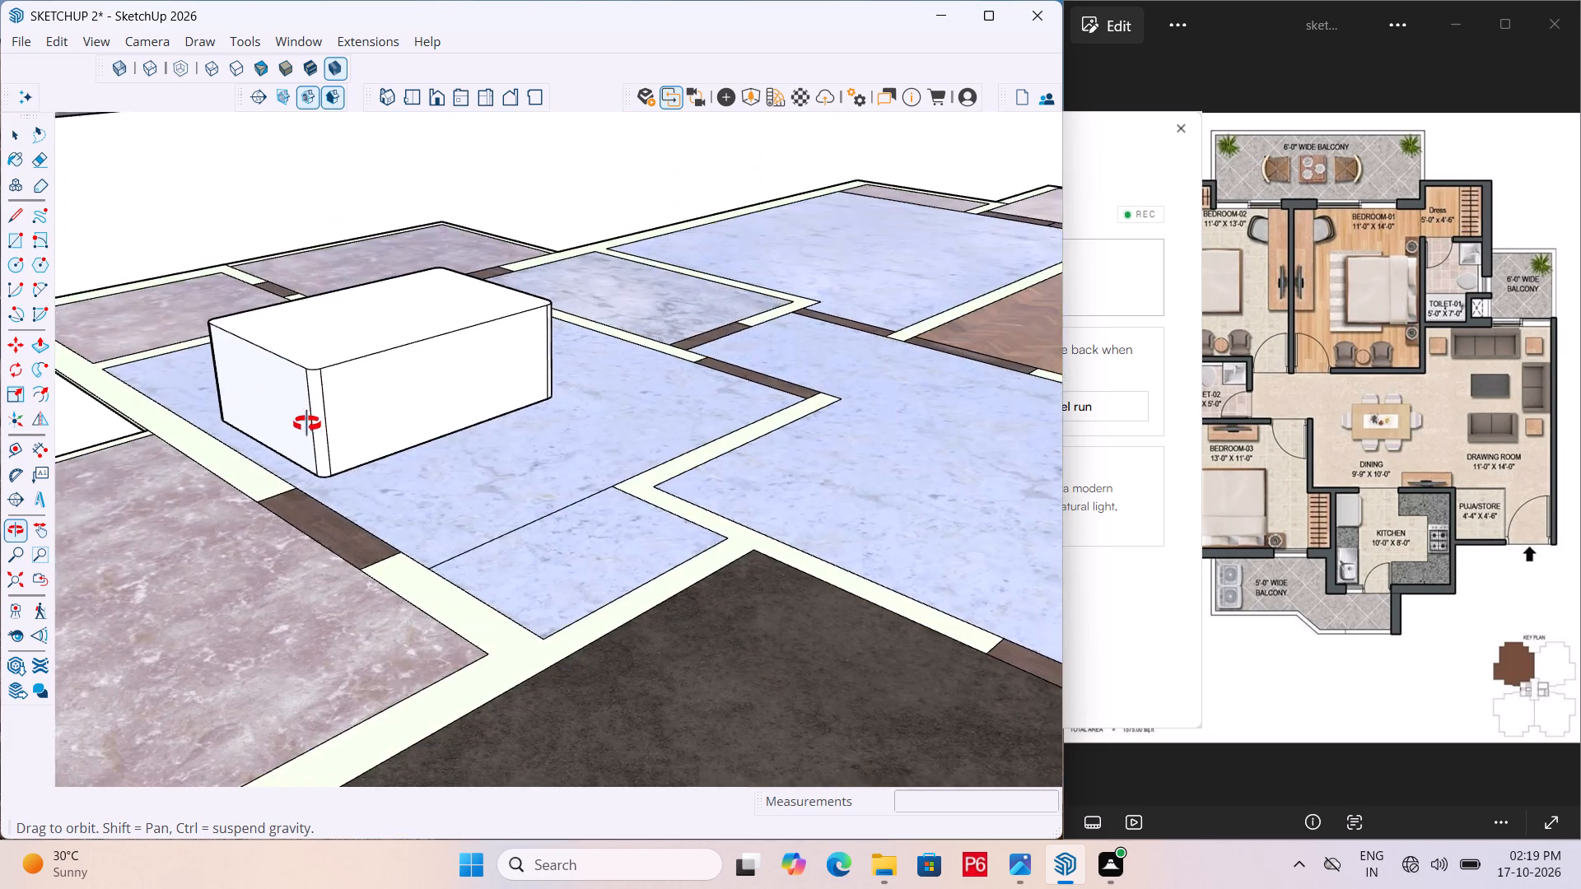
pyautogui.moveTo(307, 424); pyautogui.dragTo(364, 509, button='middle')
pyautogui.scroll(6, 287, 384)
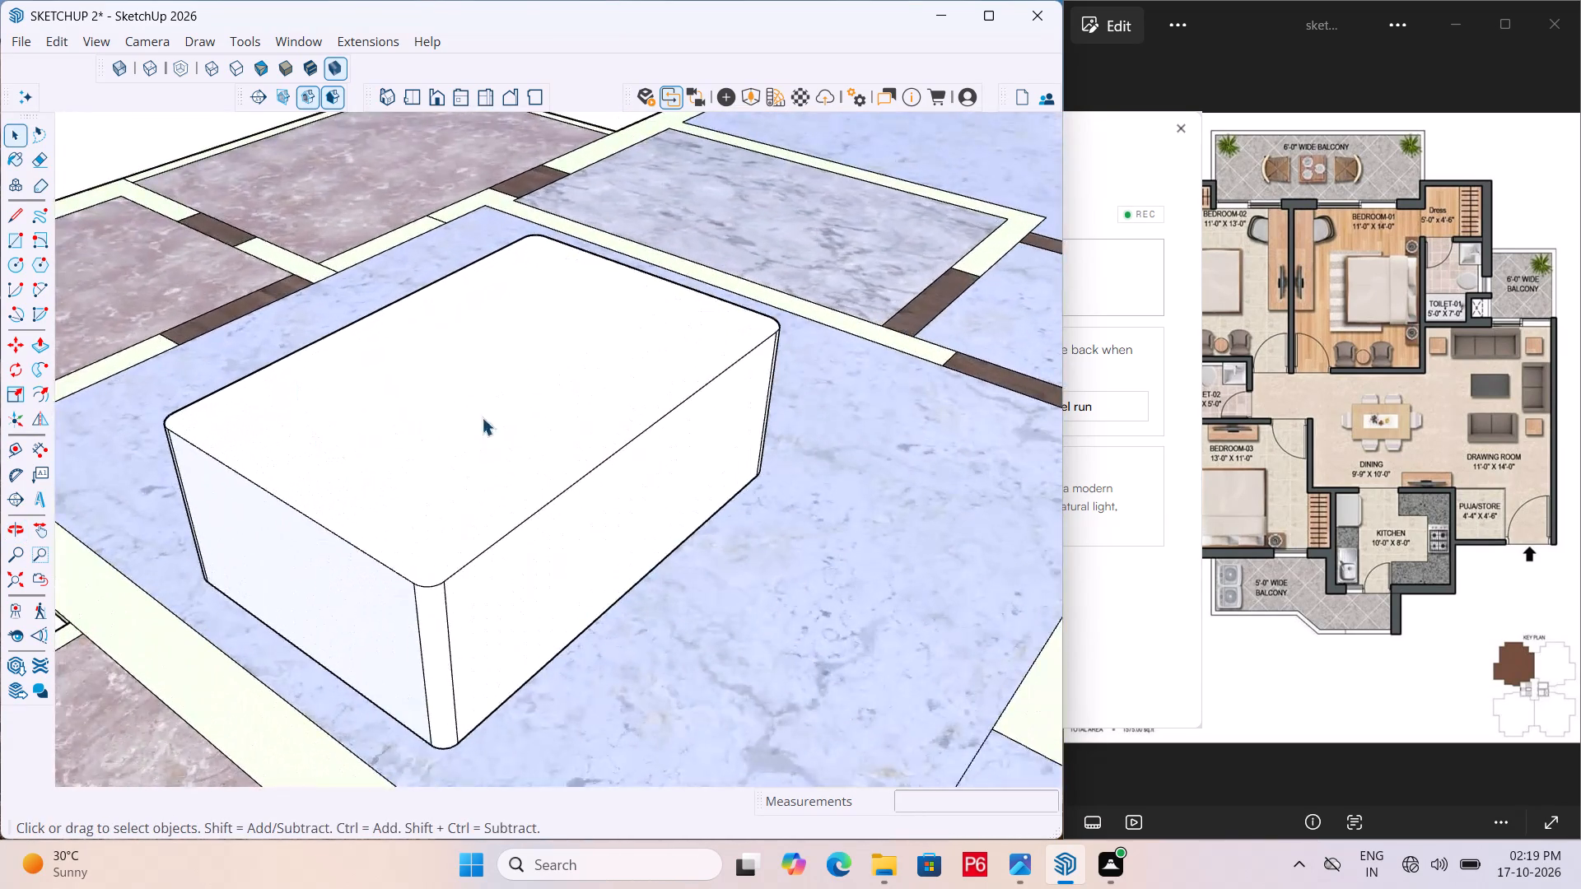
pyautogui.scroll(-5, 637, 450)
pyautogui.moveTo(674, 532); pyautogui.dragTo(604, 527, button='middle')
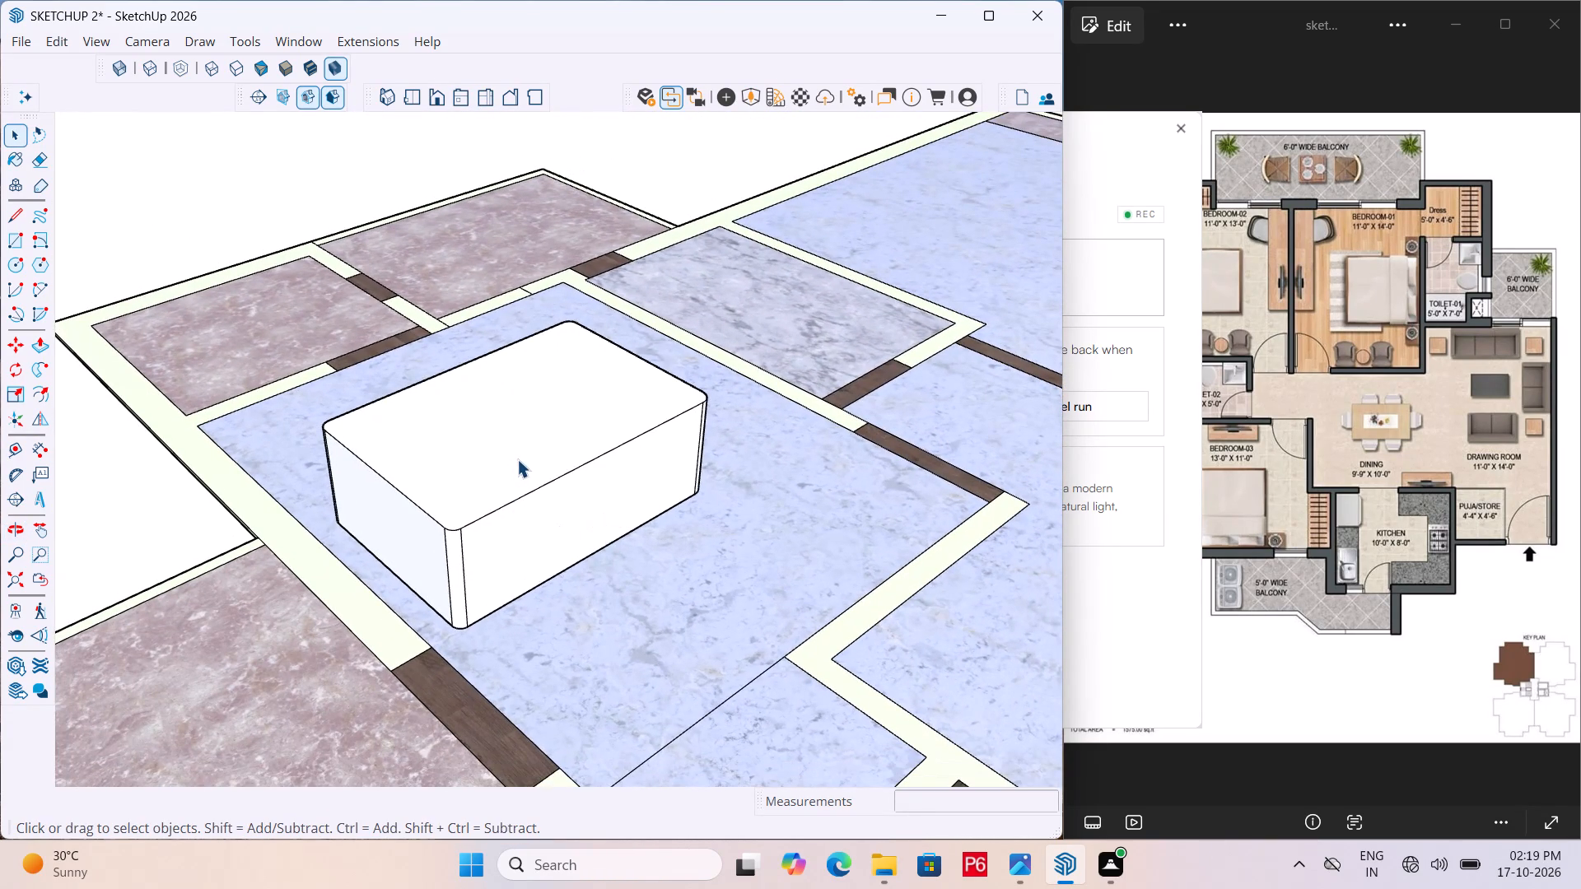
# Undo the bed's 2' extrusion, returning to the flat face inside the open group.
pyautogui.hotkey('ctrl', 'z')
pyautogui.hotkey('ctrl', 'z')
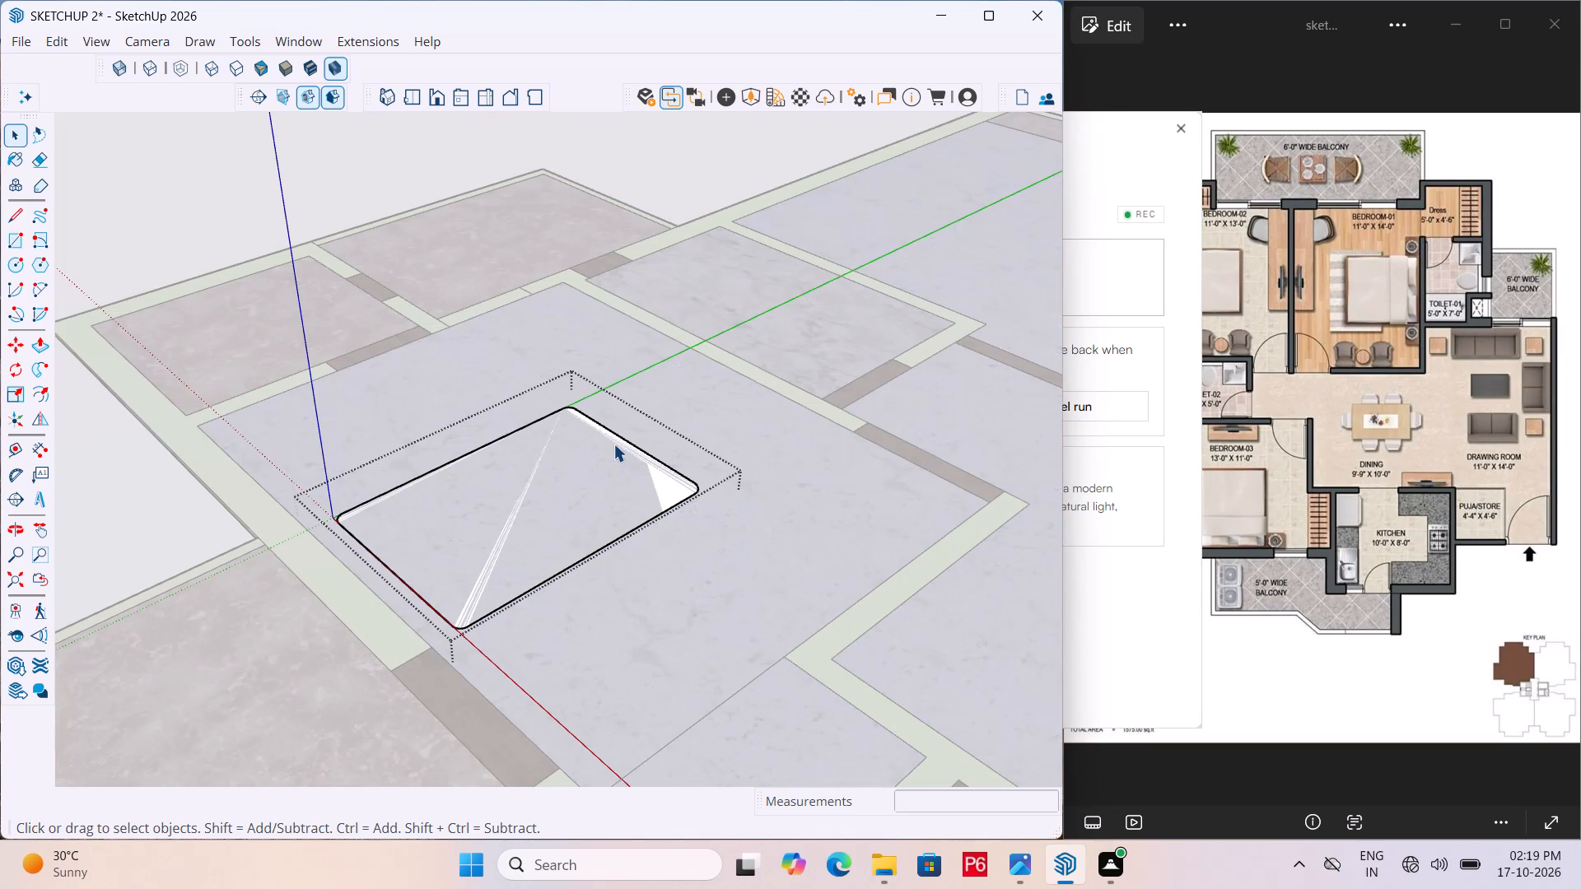
# Paint the flat rounded bed face with A02_Rose_Quartz from the Solid Colors materials.
pyautogui.press('b')
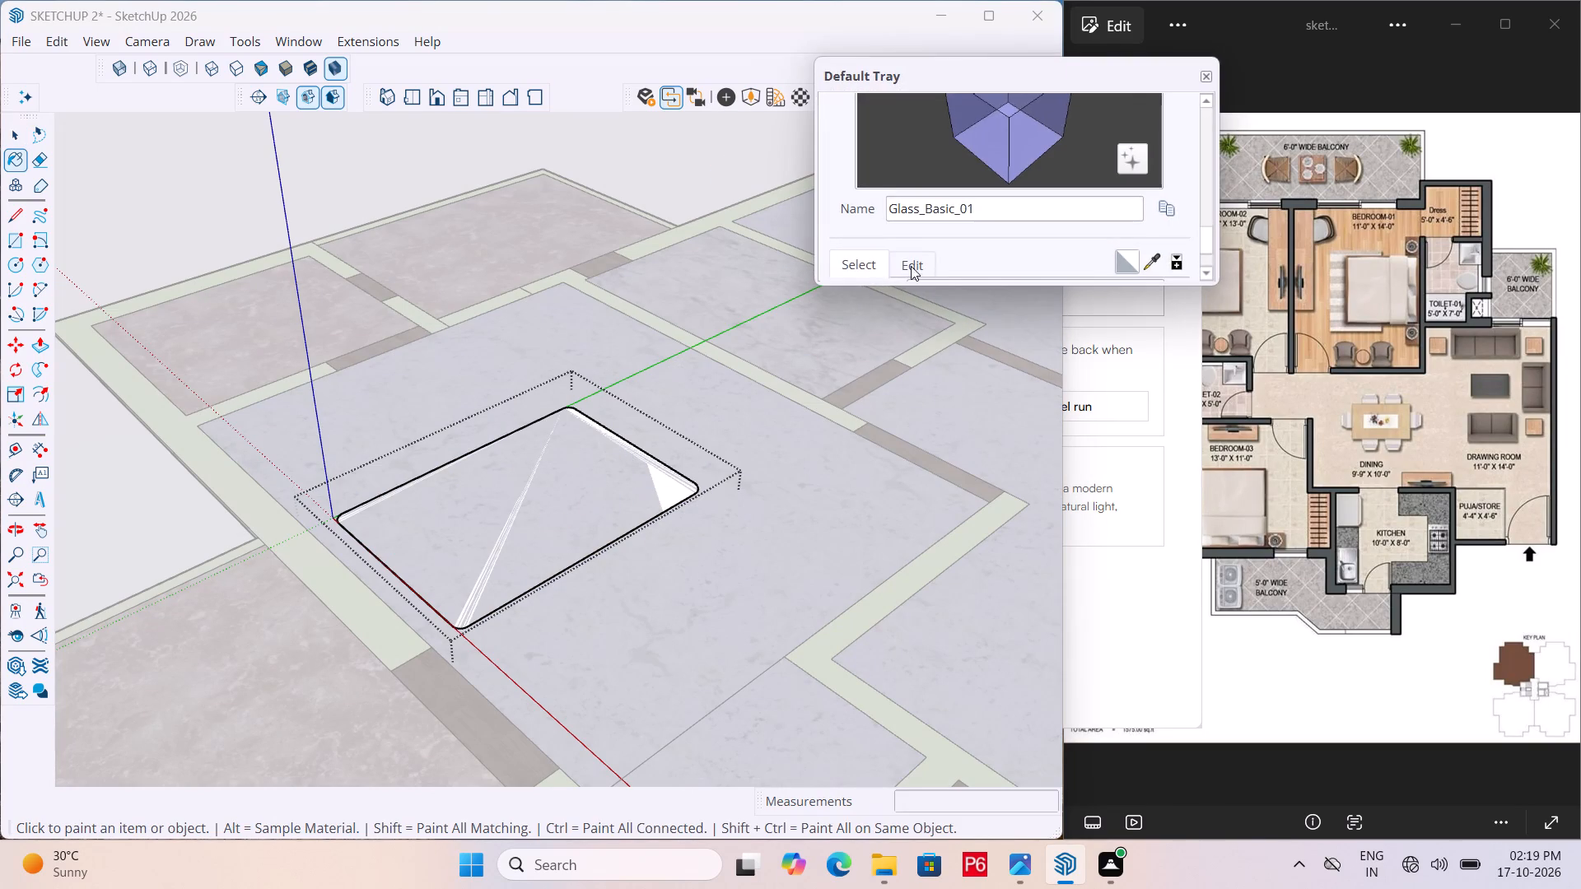
pyautogui.scroll(-2, 978, 227)
pyautogui.click(983, 179)
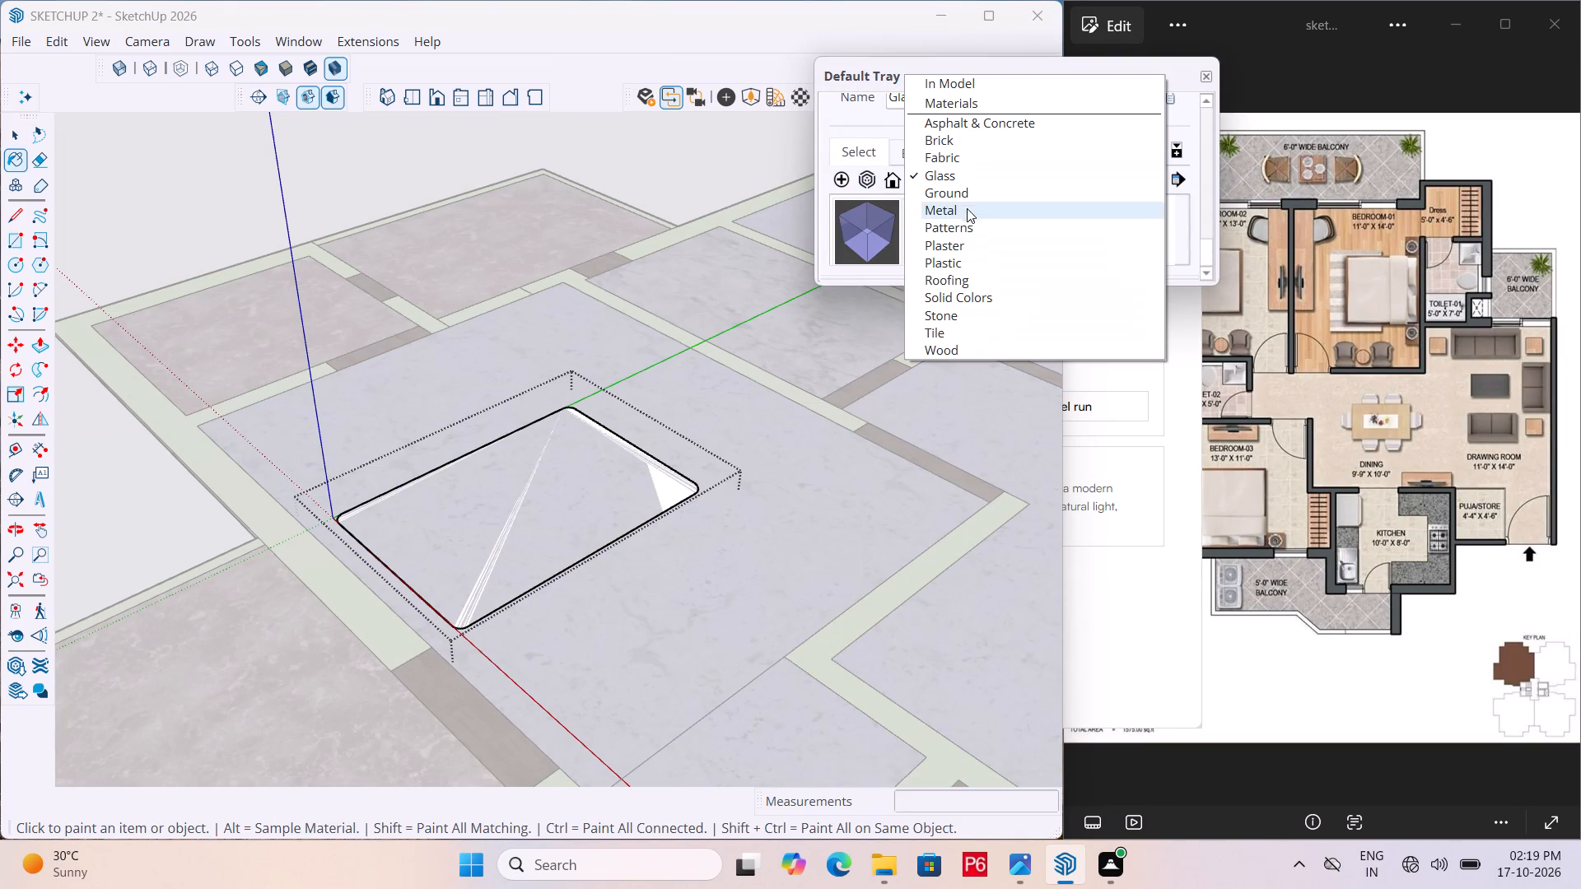
pyautogui.click(969, 314)
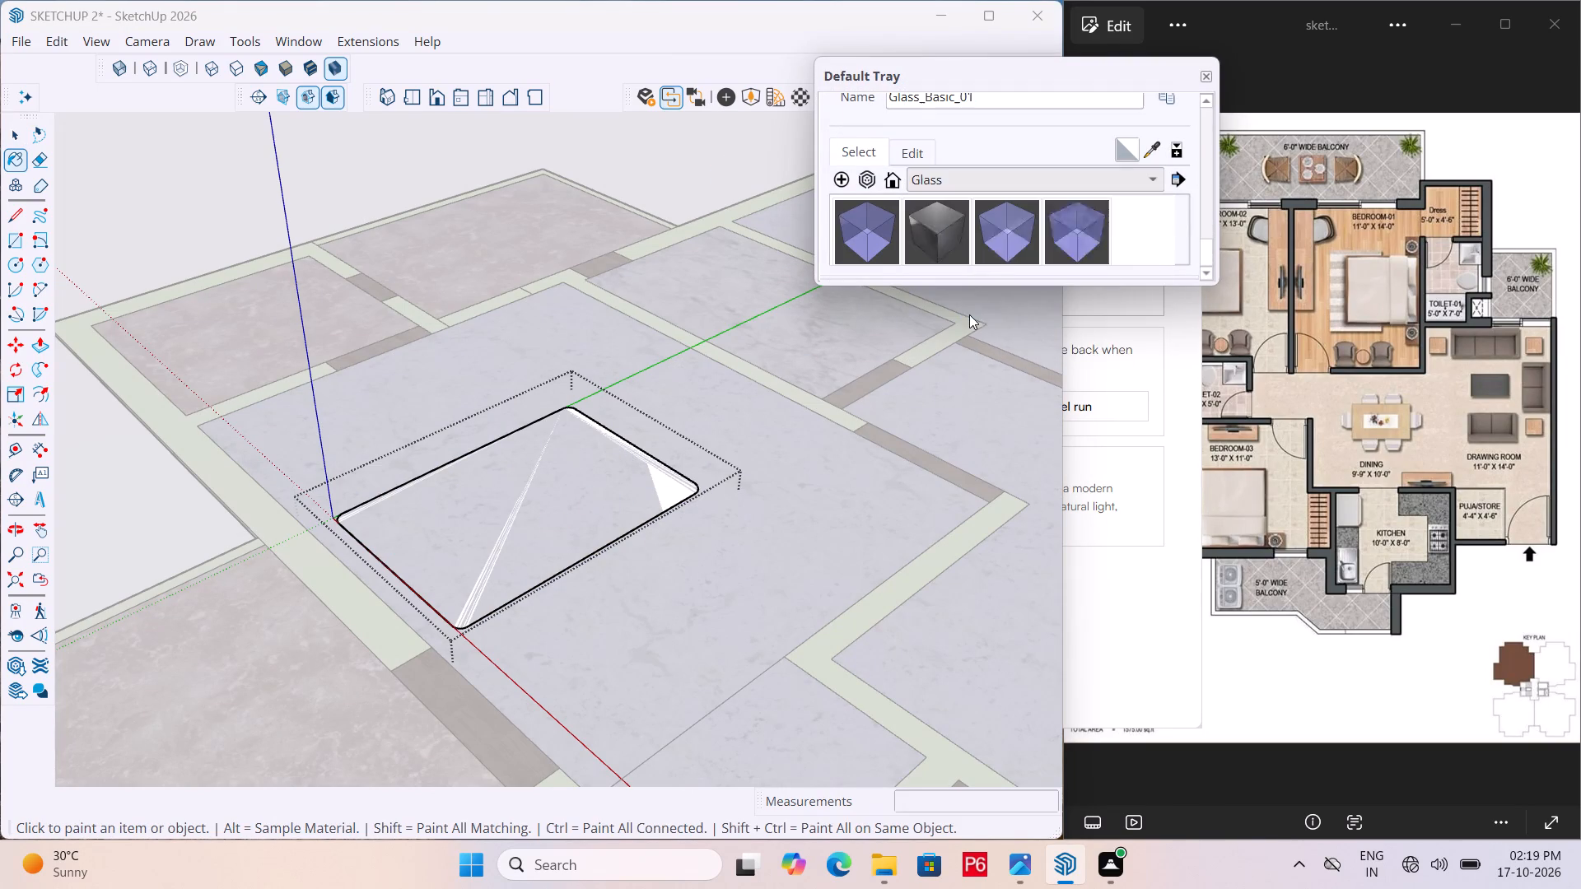
pyautogui.click(982, 189)
pyautogui.click(978, 222)
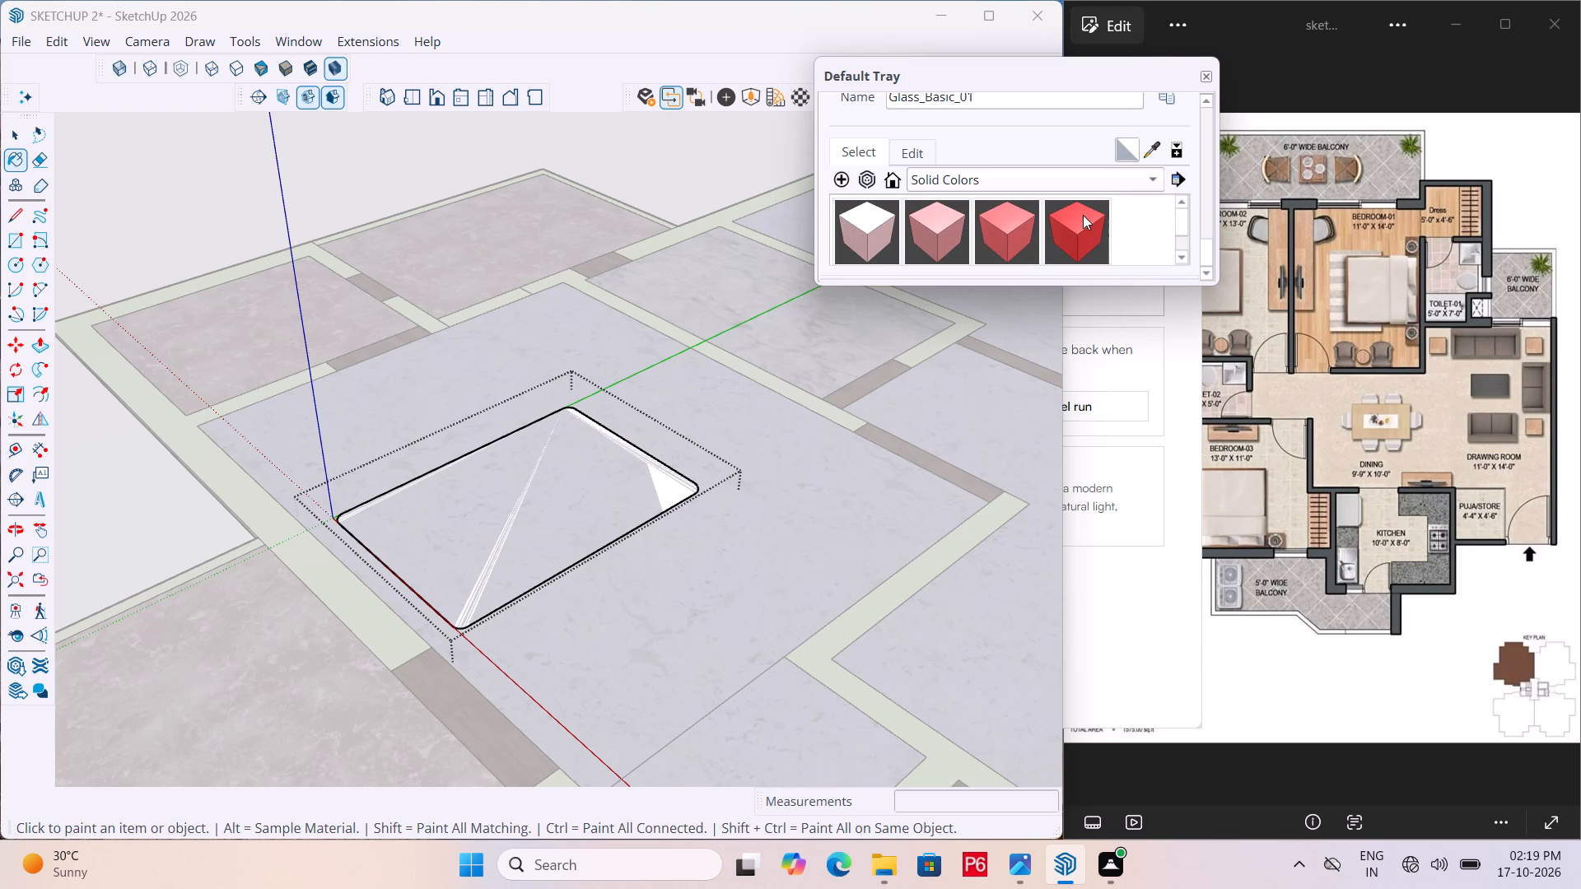
pyautogui.click(919, 233)
pyautogui.click(562, 465)
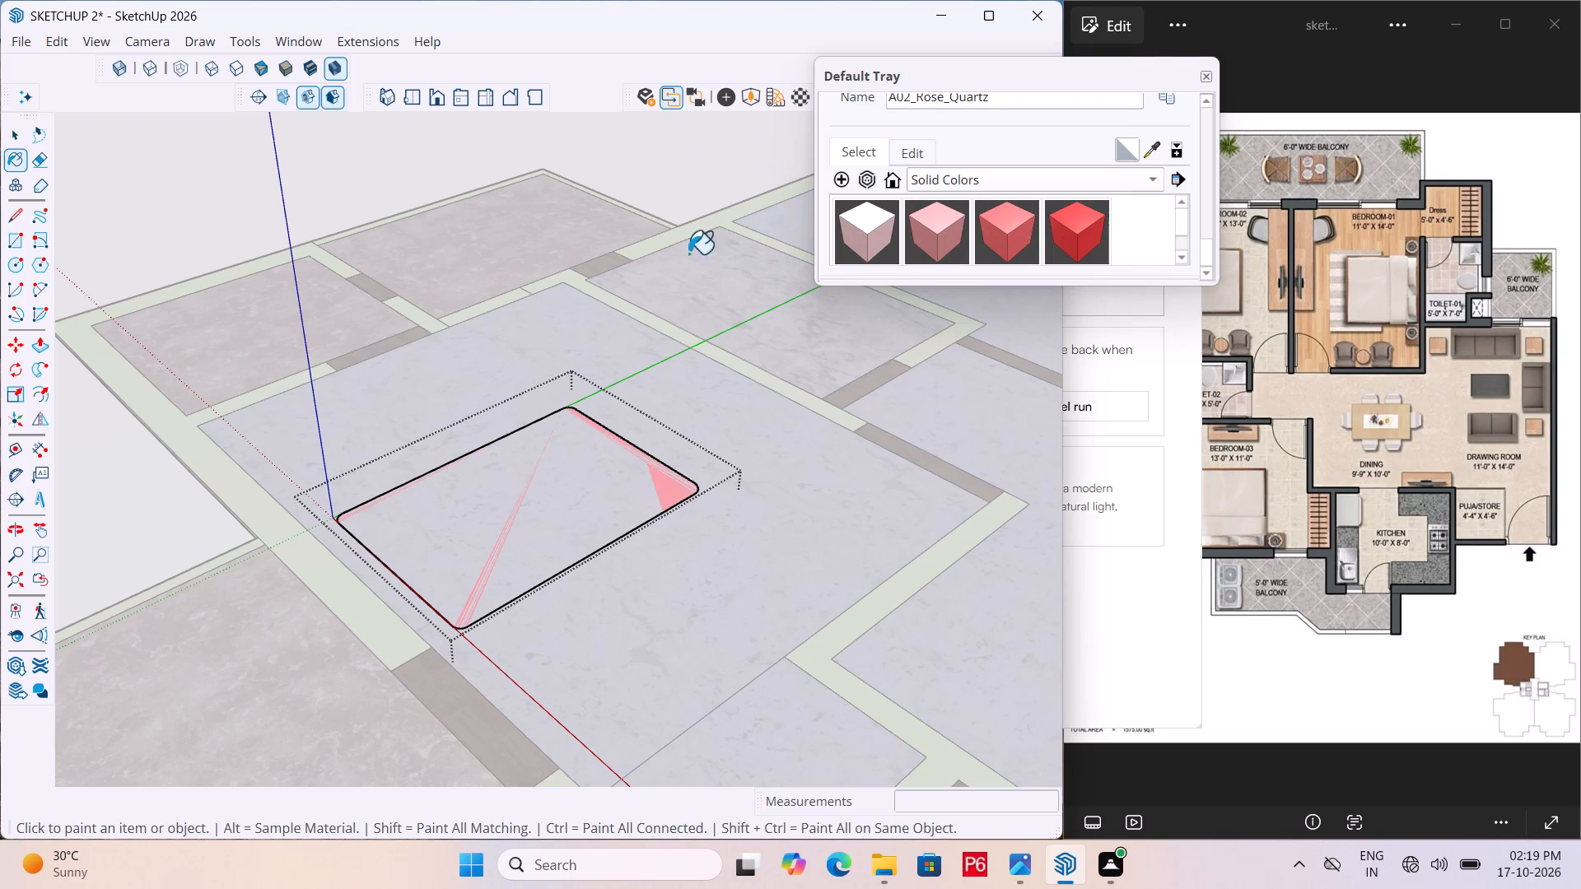
# Extrude the rose-coloured bed face upward 1'9".
pyautogui.press('p')
pyautogui.click(615, 463)
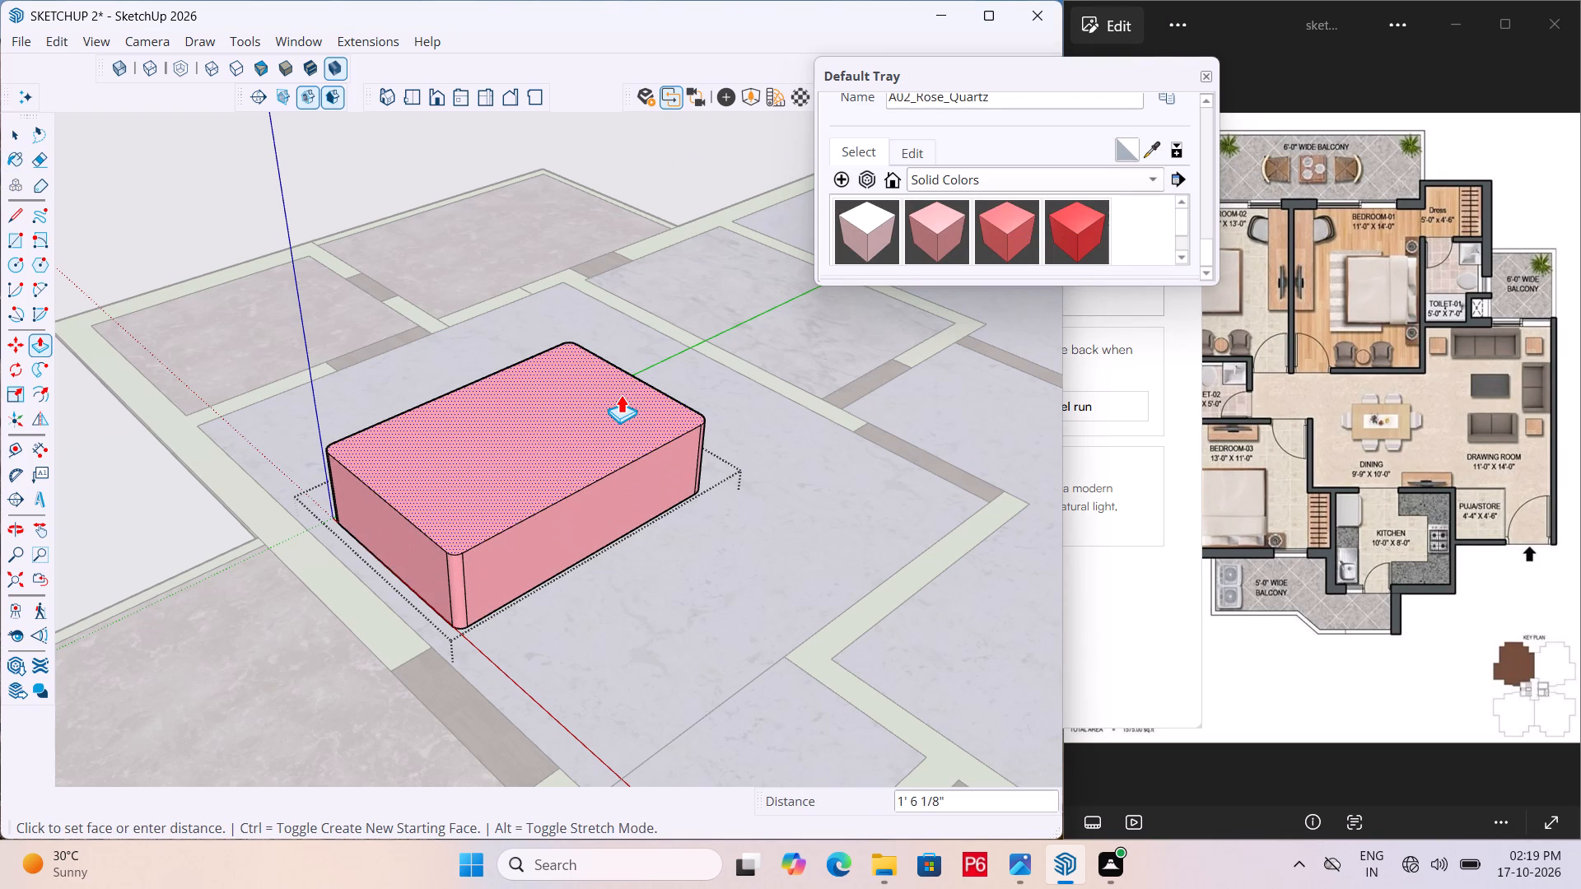
pyautogui.write('1\'9"')
pyautogui.press('Return')
pyautogui.scroll(-6, 123, 570)
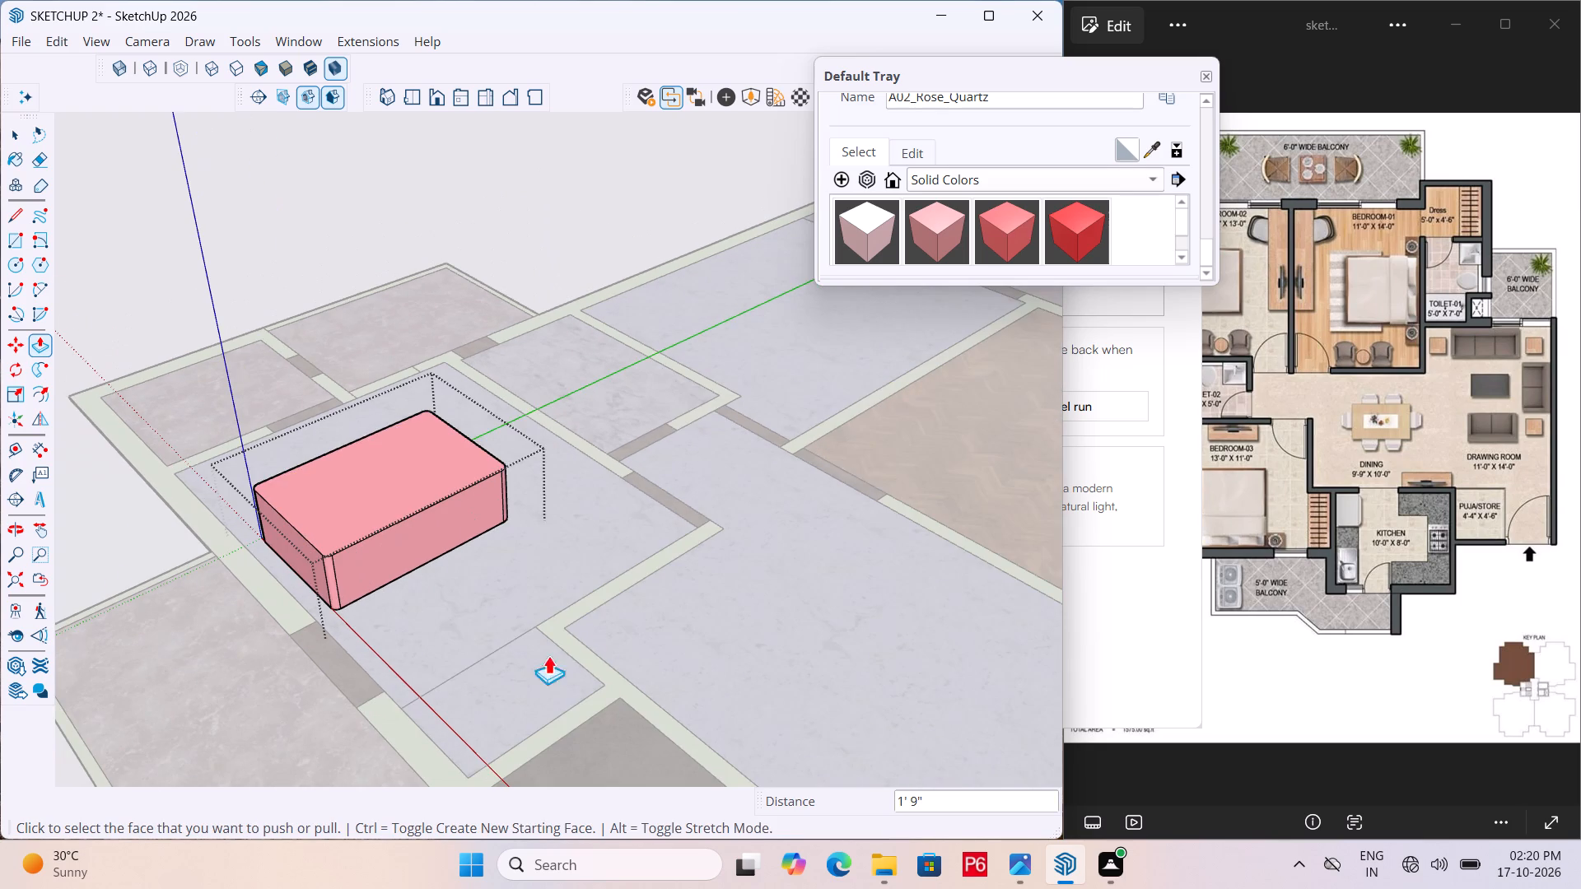
# Examine the extruded rose bed block from low and high angles, both inside and outside its group.
pyautogui.scroll(-12, 392, 642)
pyautogui.moveTo(511, 655); pyautogui.dragTo(549, 424, button='middle')
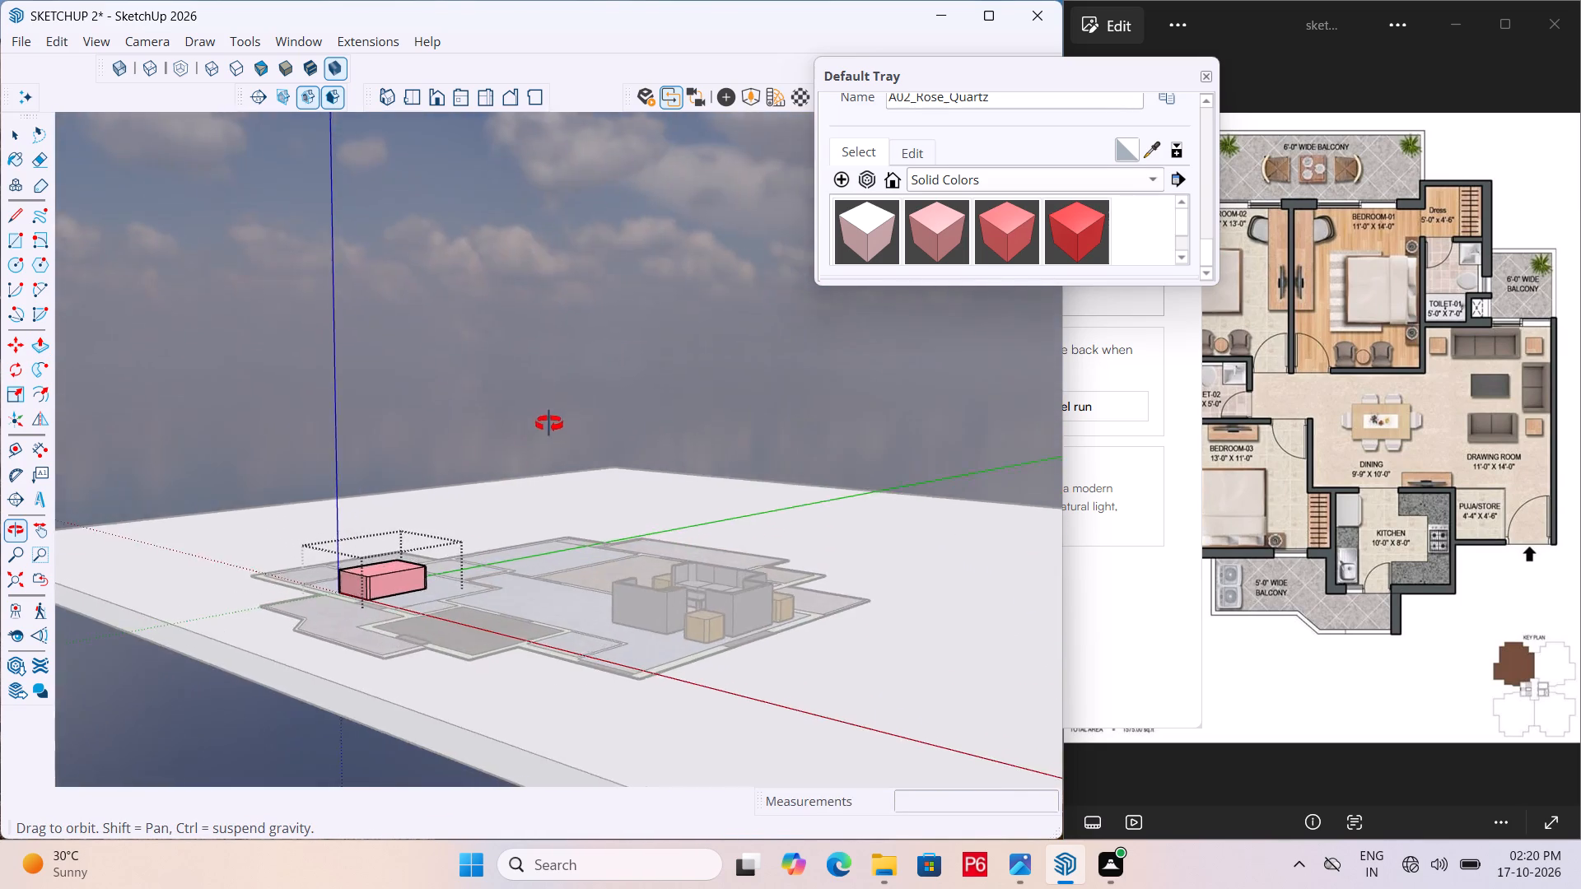
pyautogui.moveTo(549, 424); pyautogui.dragTo(272, 349, button='middle')
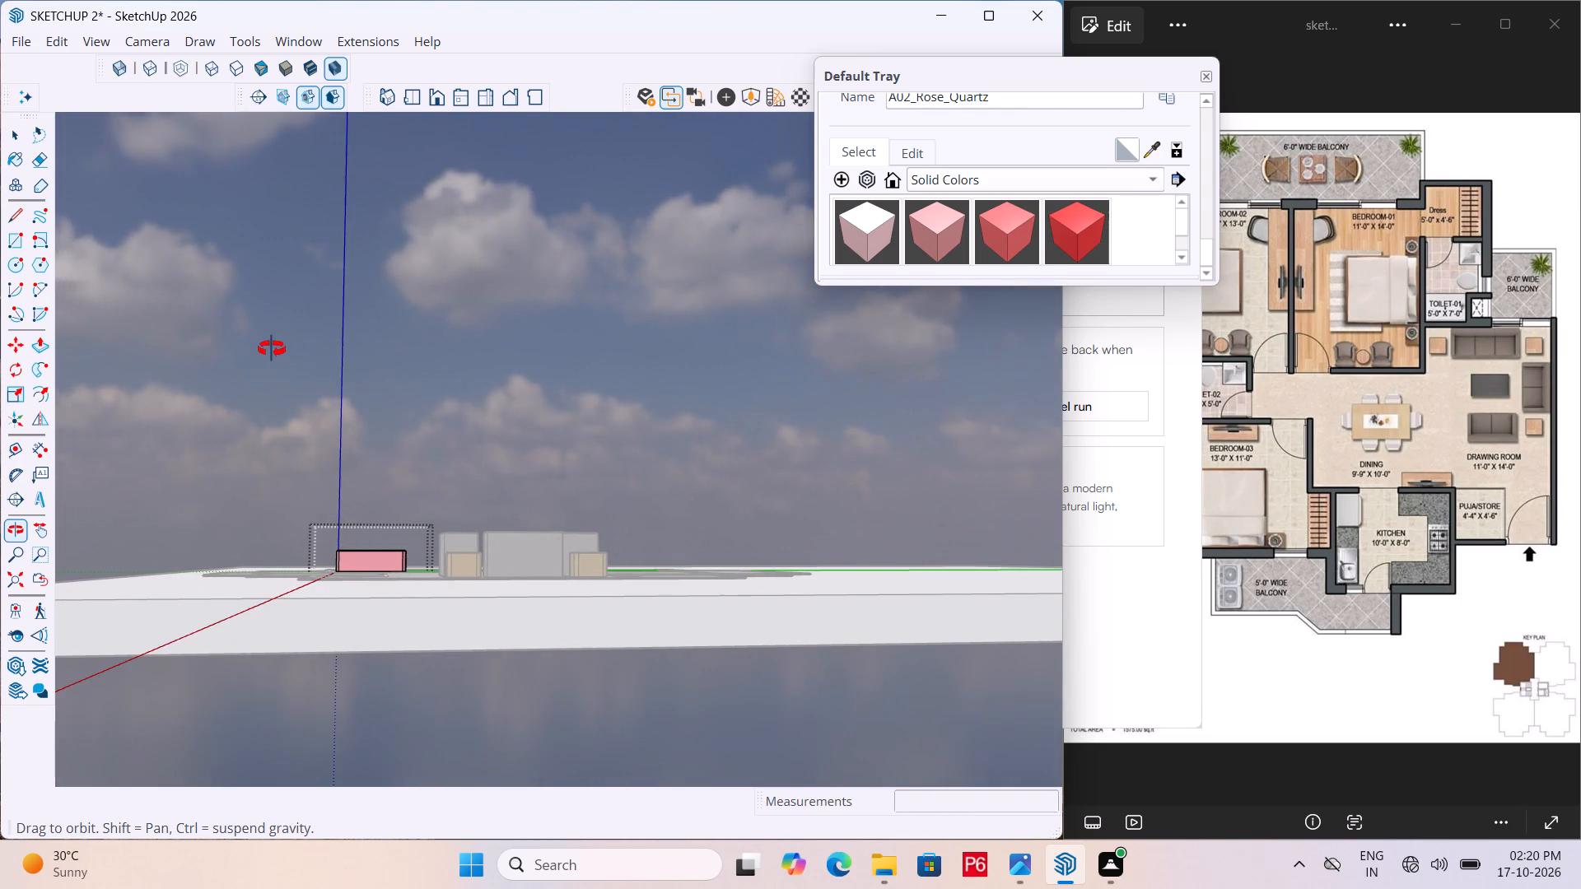
pyautogui.moveTo(272, 349); pyautogui.dragTo(542, 576, button='middle')
pyautogui.scroll(10, 321, 594)
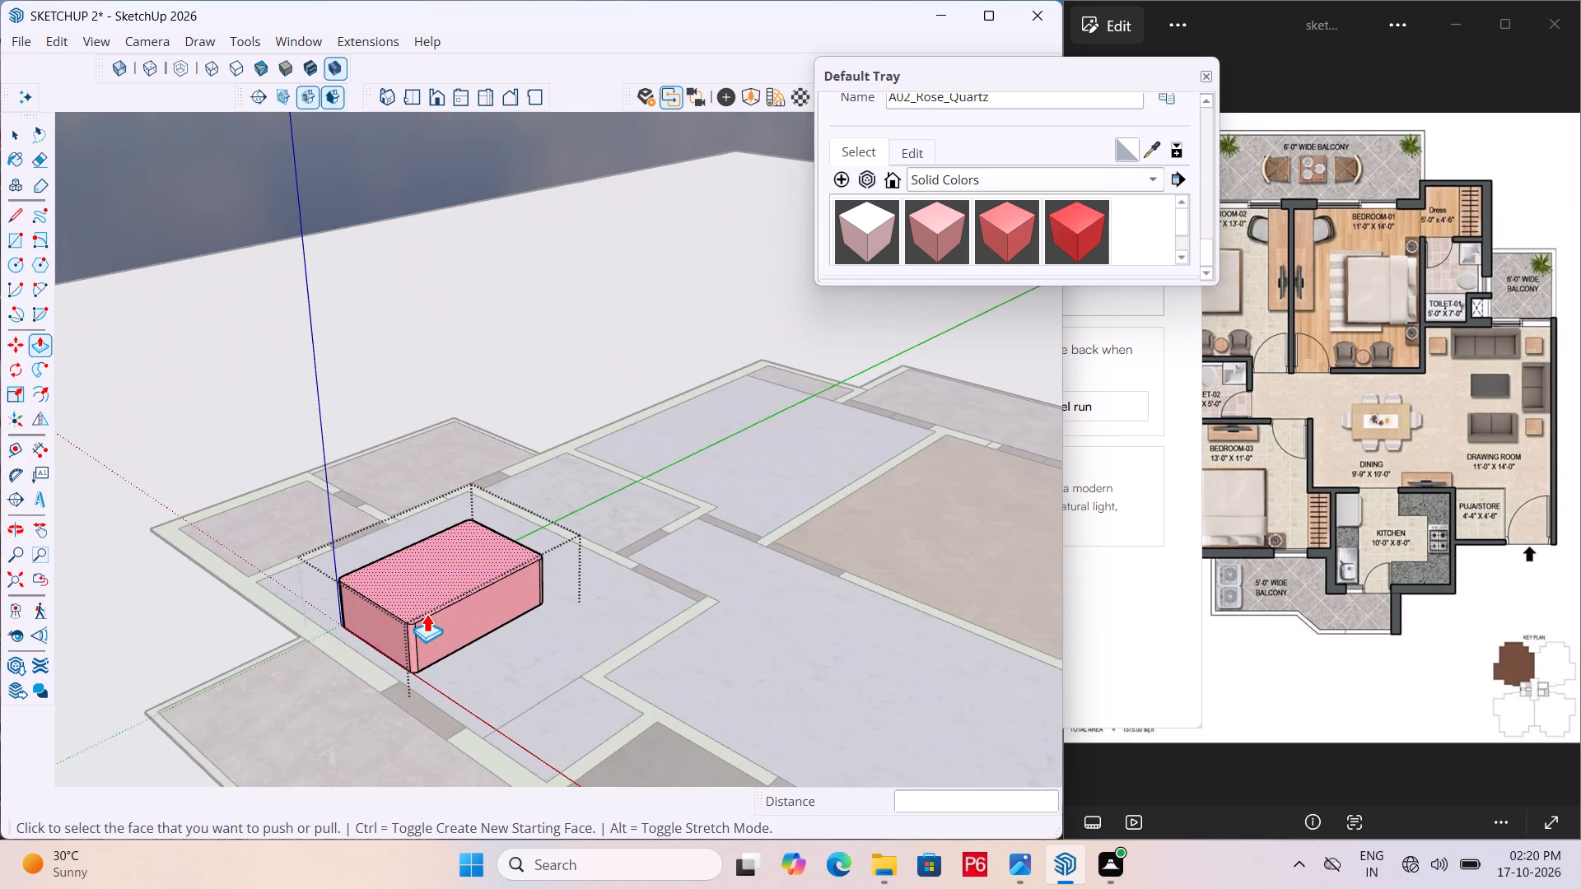
pyautogui.scroll(4, 427, 613)
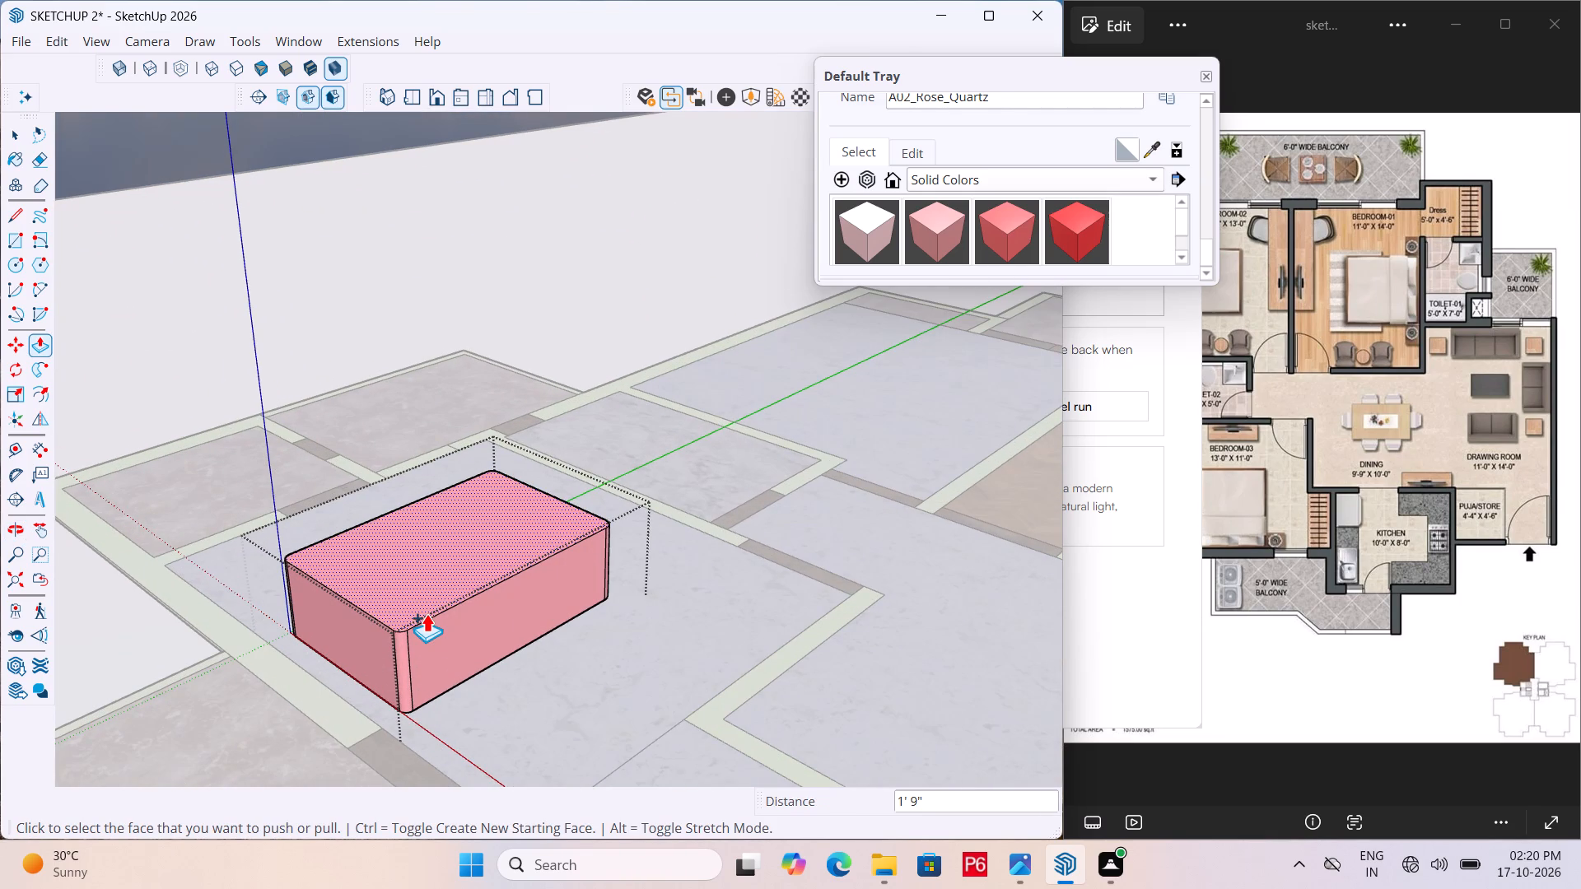
pyautogui.scroll(3, 463, 626)
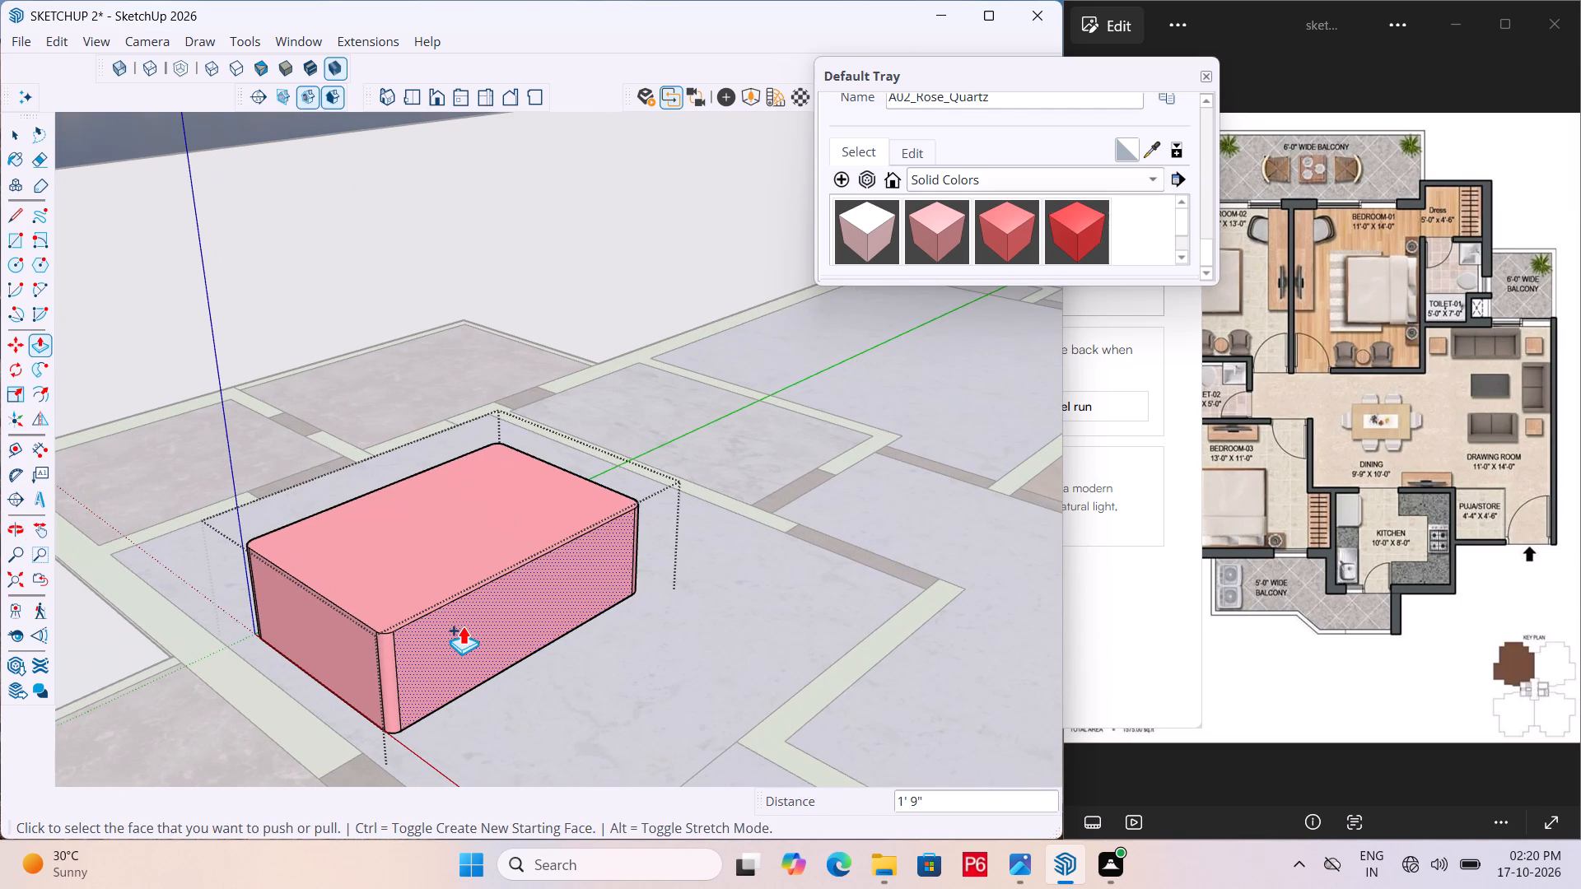
pyautogui.press('space')
pyautogui.doubleClick(317, 221)
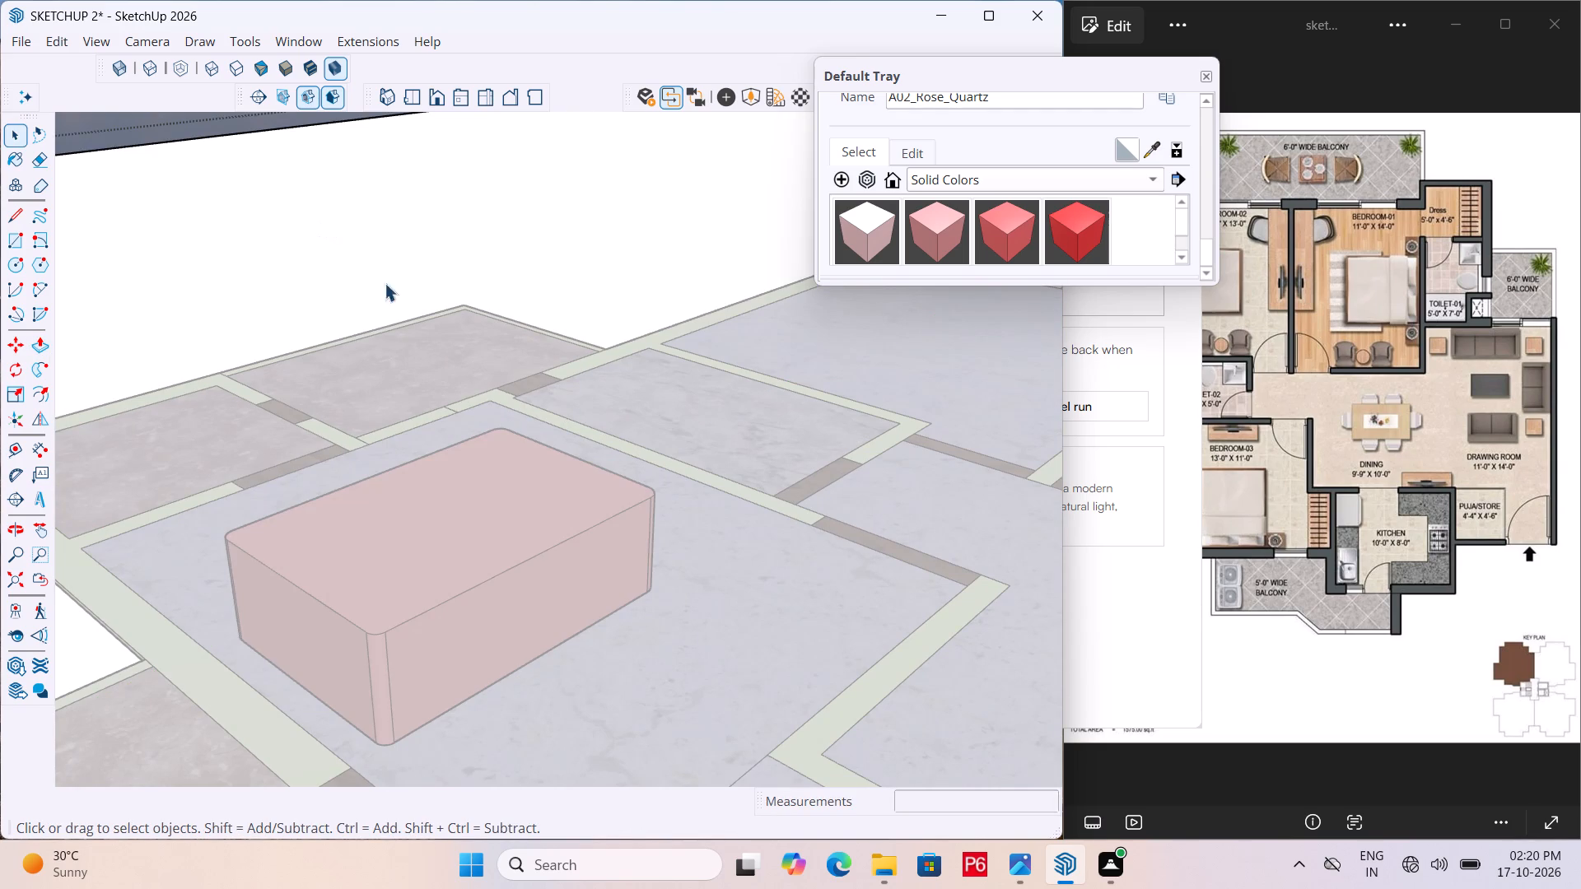
pyautogui.doubleClick(181, 125)
pyautogui.scroll(3, 440, 522)
pyautogui.click(483, 551)
pyautogui.scroll(-4, 716, 542)
pyautogui.moveTo(559, 569); pyautogui.dragTo(543, 667, button='middle')
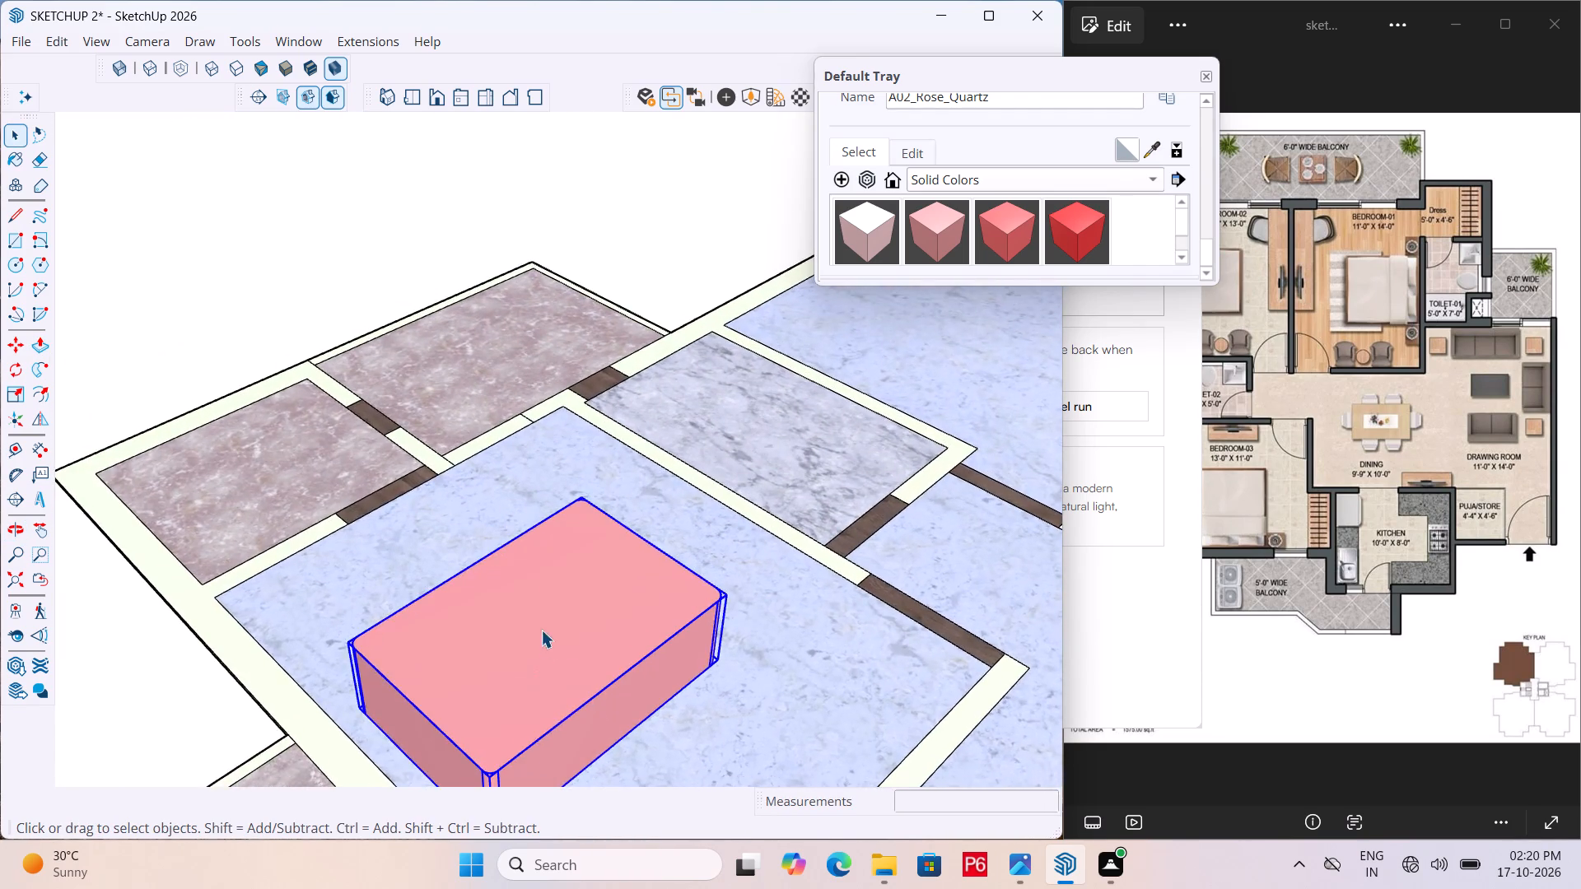
pyautogui.scroll(-6, 623, 466)
pyautogui.scroll(5, 578, 568)
# Inside the bed group, draw a pillow rectangle about 1'4" by 9" on the top face near one corner.
pyautogui.doubleClick(578, 568)
pyautogui.scroll(6, 576, 575)
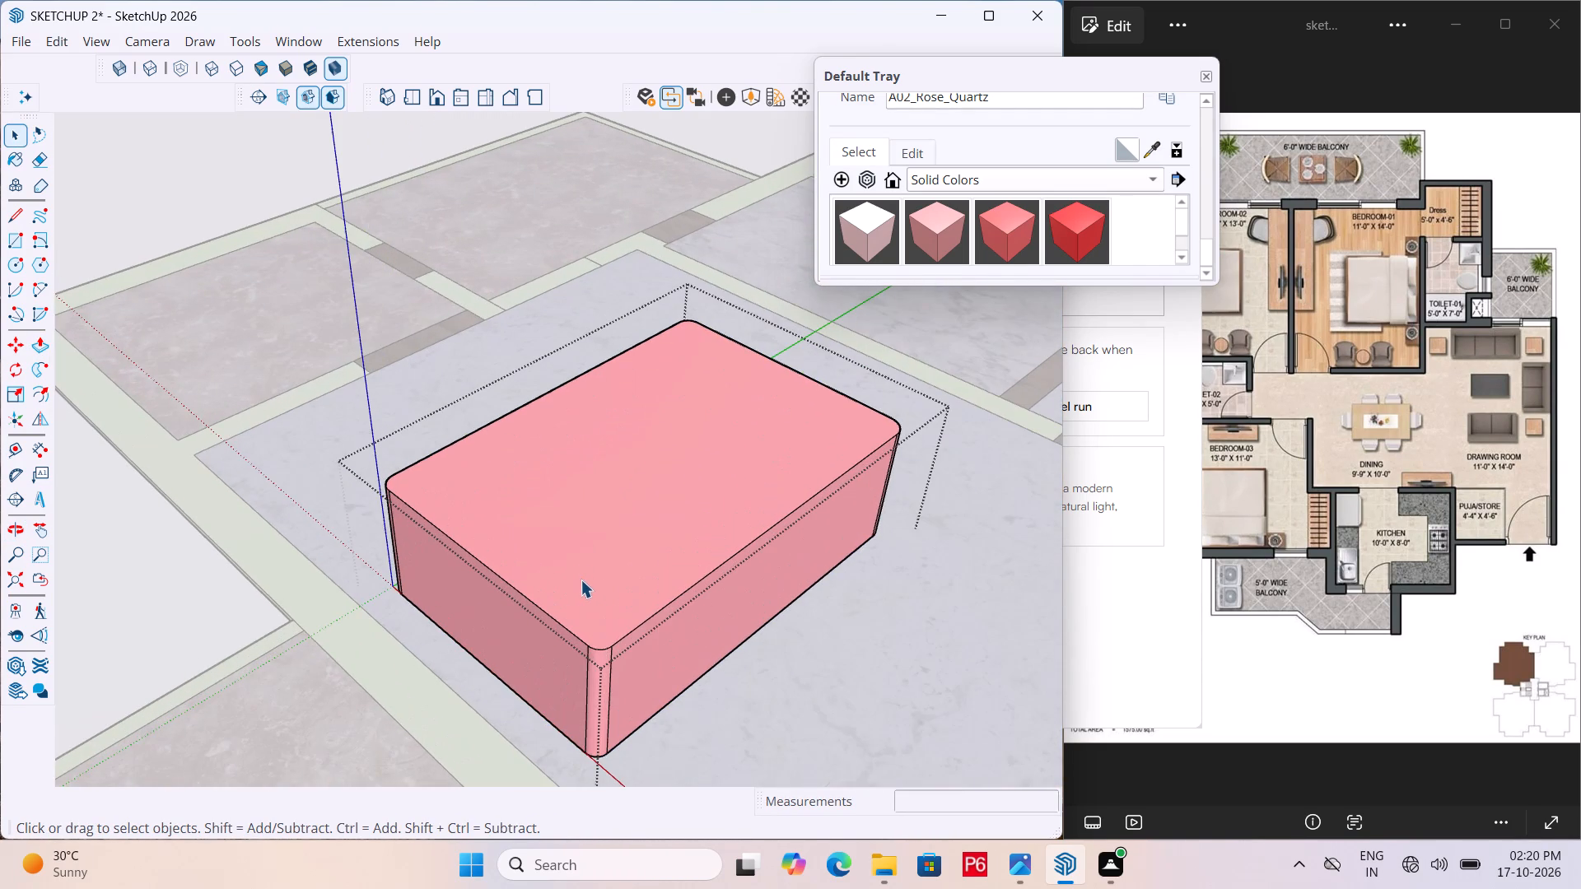
pyautogui.scroll(5, 463, 510)
pyautogui.press('r')
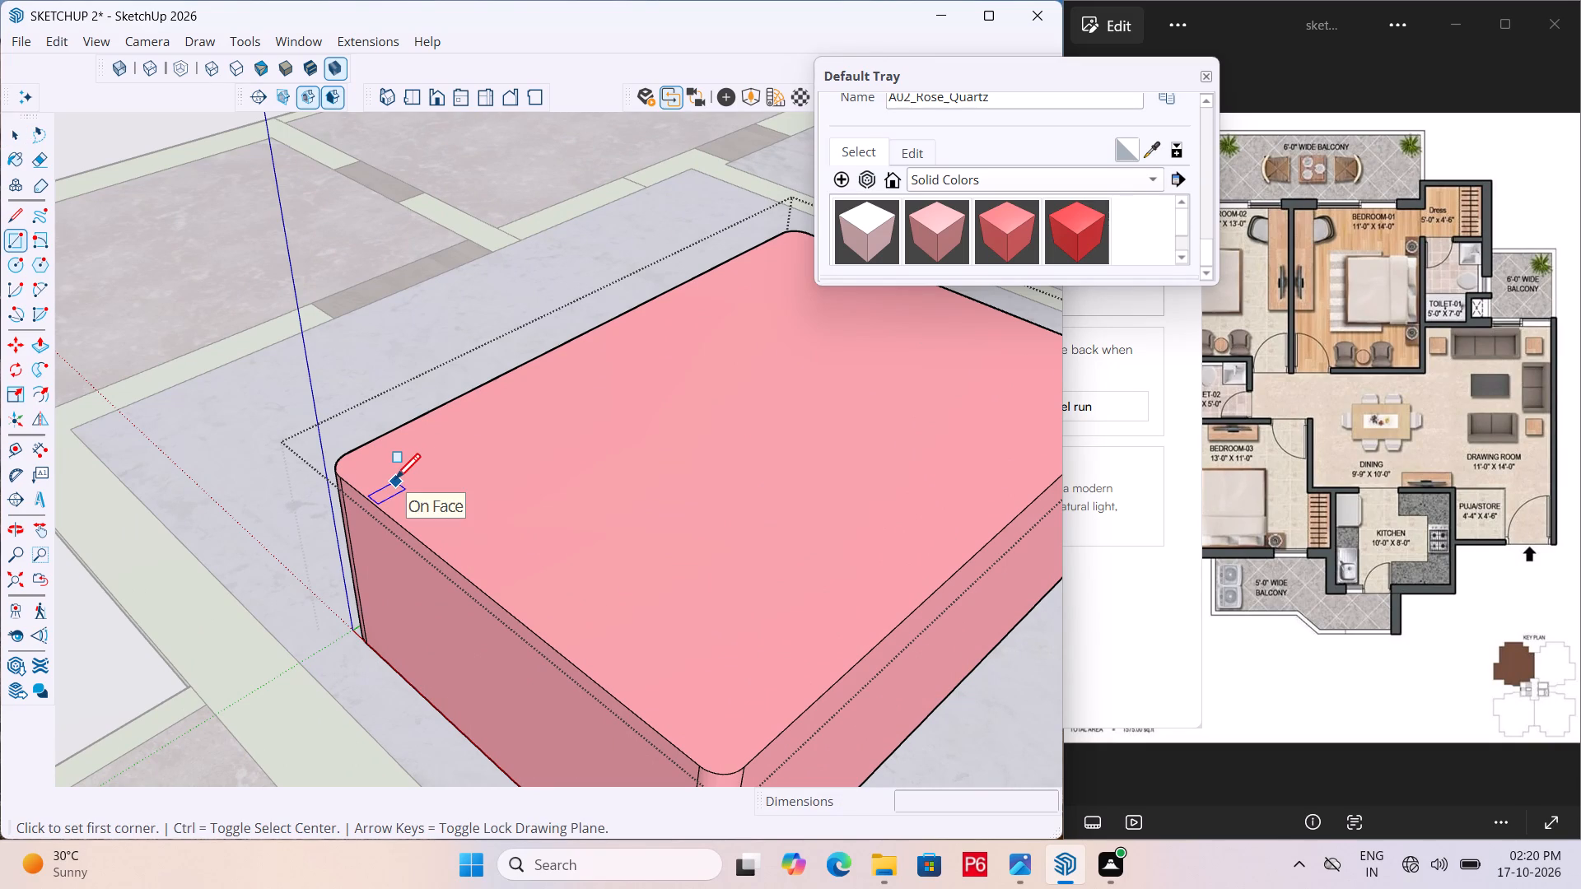
pyautogui.click(395, 482)
pyautogui.click(604, 526)
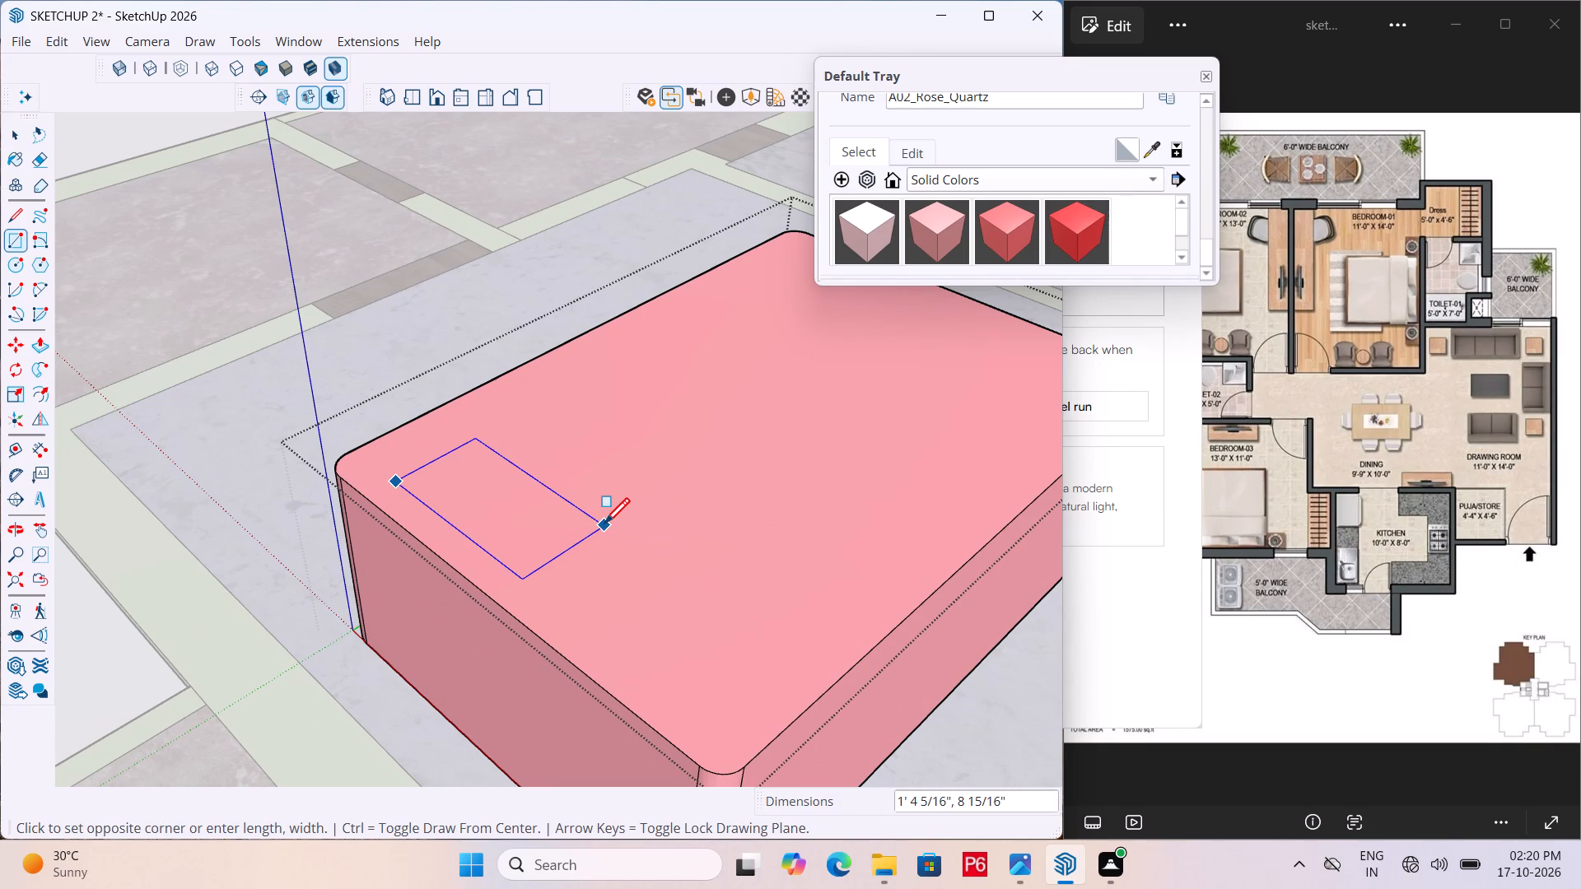
pyautogui.press('space')
# Round all four corners of the pillow rectangle with tangent arcs, using a radius of about 2 5/8" from the second corner on.
pyautogui.scroll(8, 501, 542)
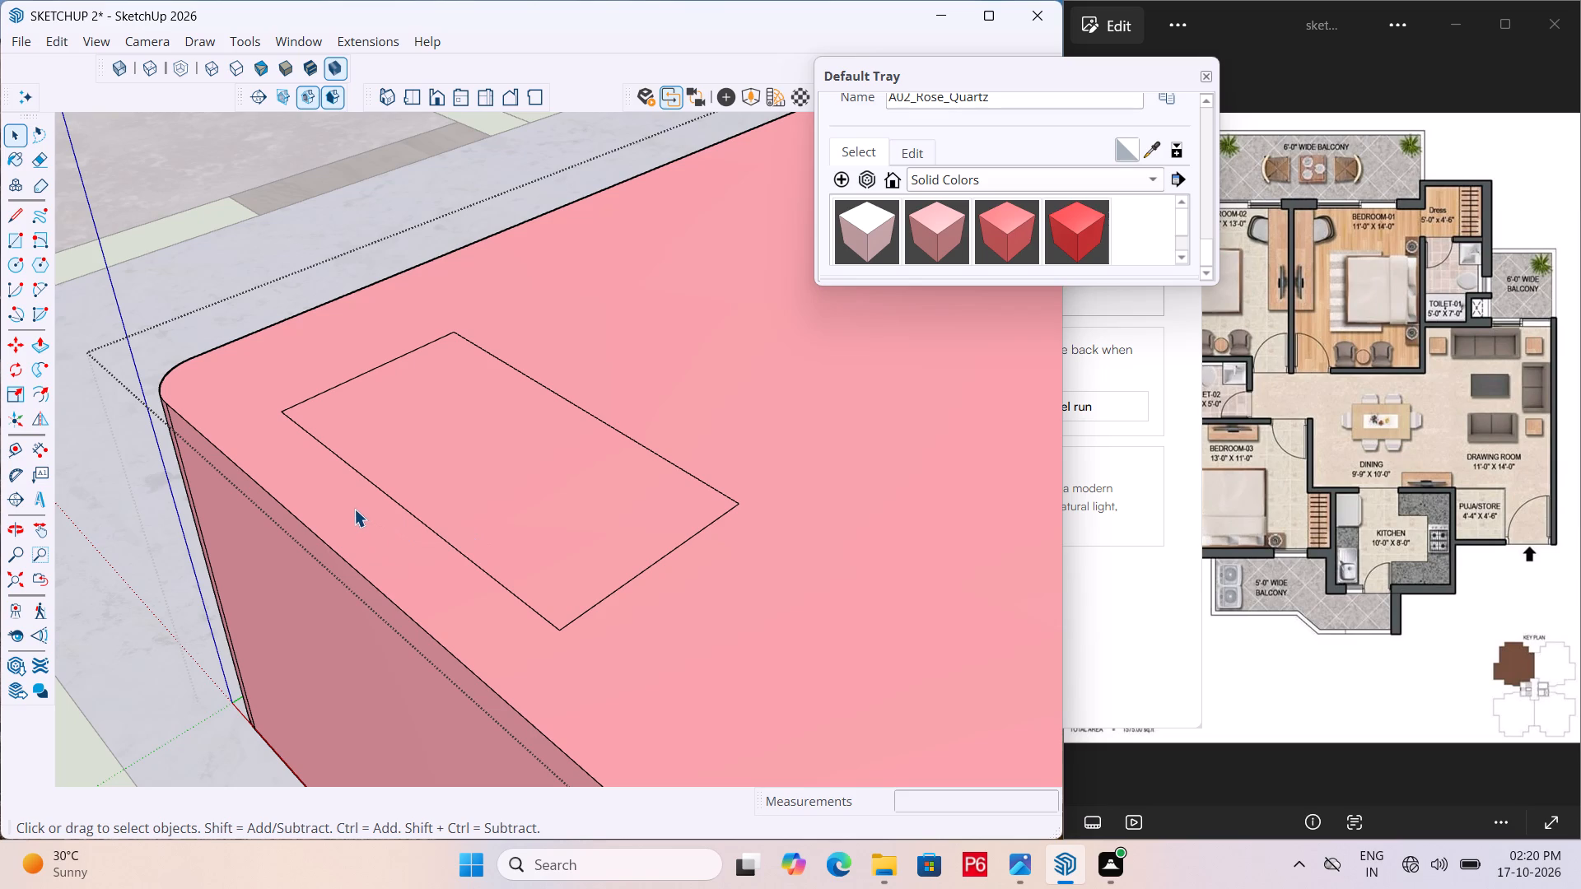
pyautogui.press('a')
pyautogui.scroll(5, 333, 356)
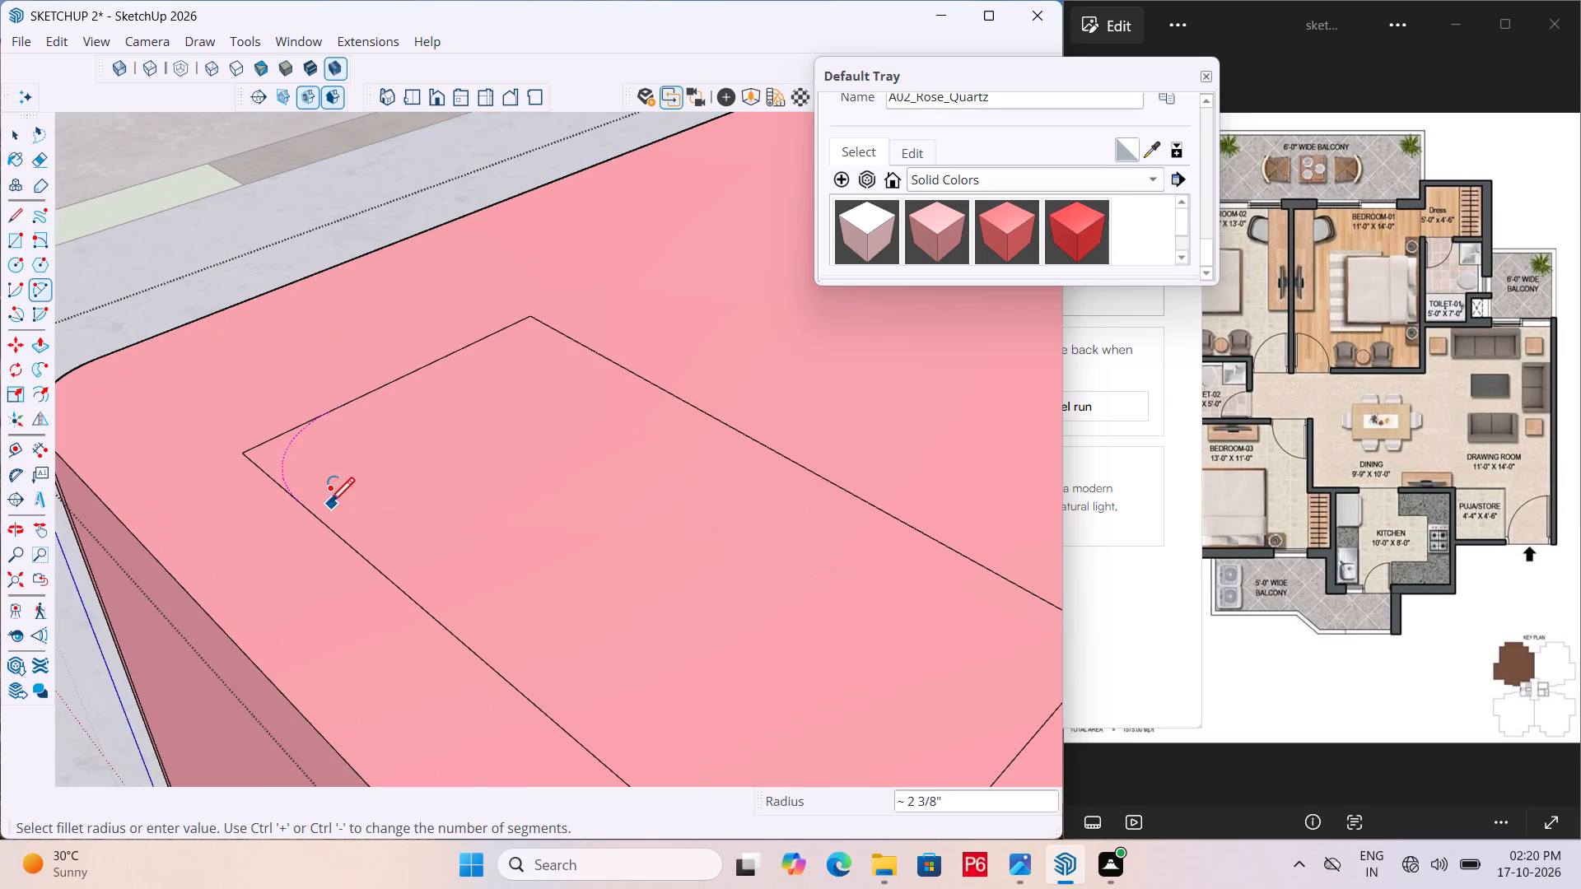
pyautogui.moveTo(304, 508); pyautogui.dragTo(305, 483)
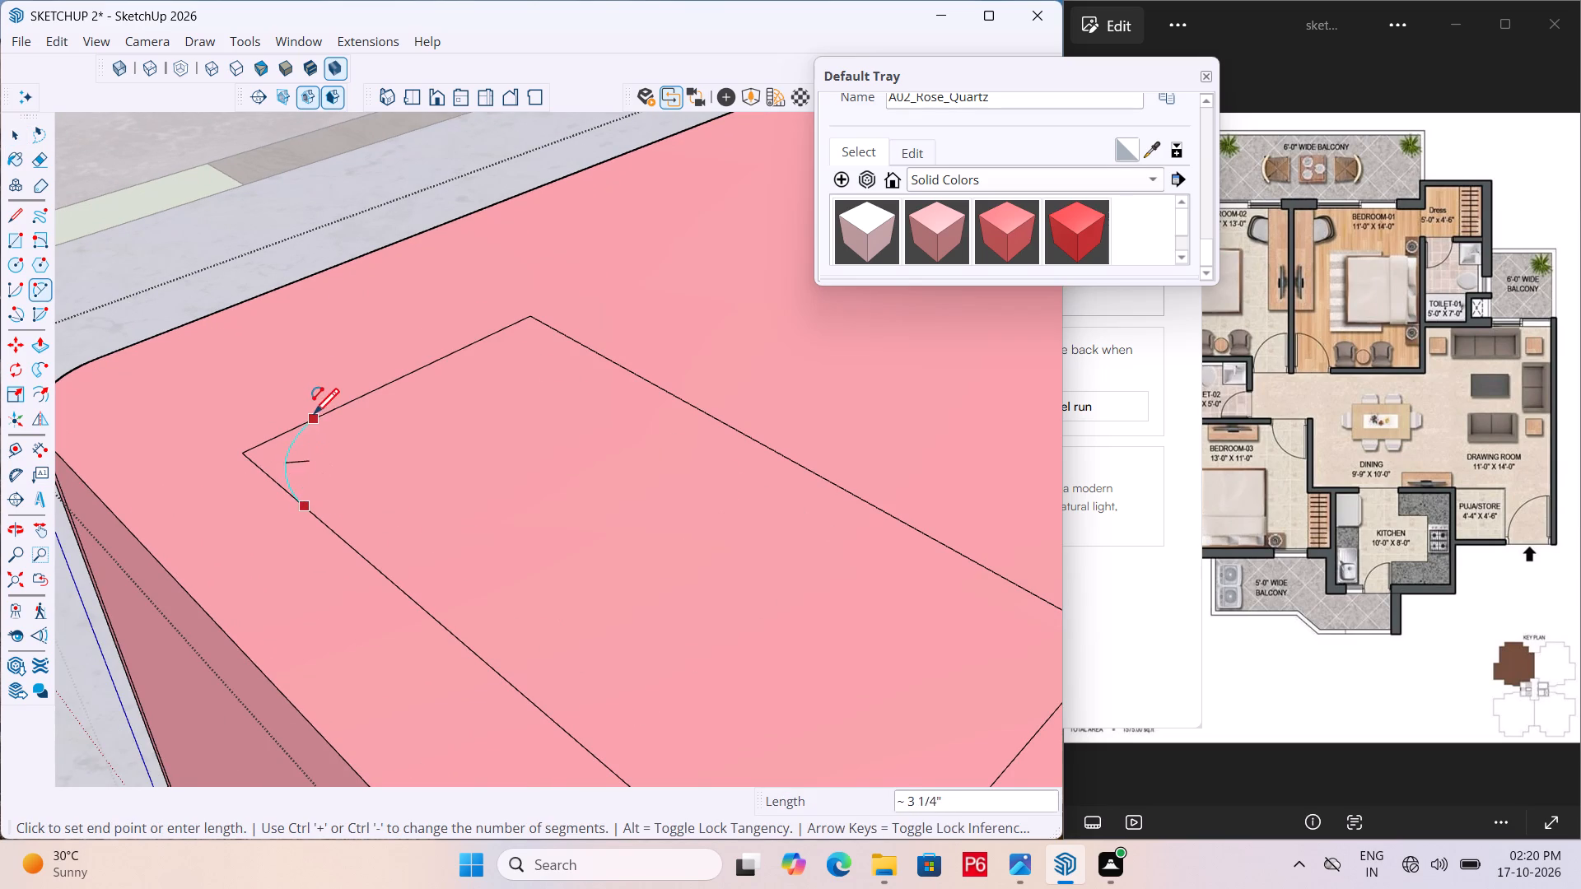
pyautogui.click(338, 403)
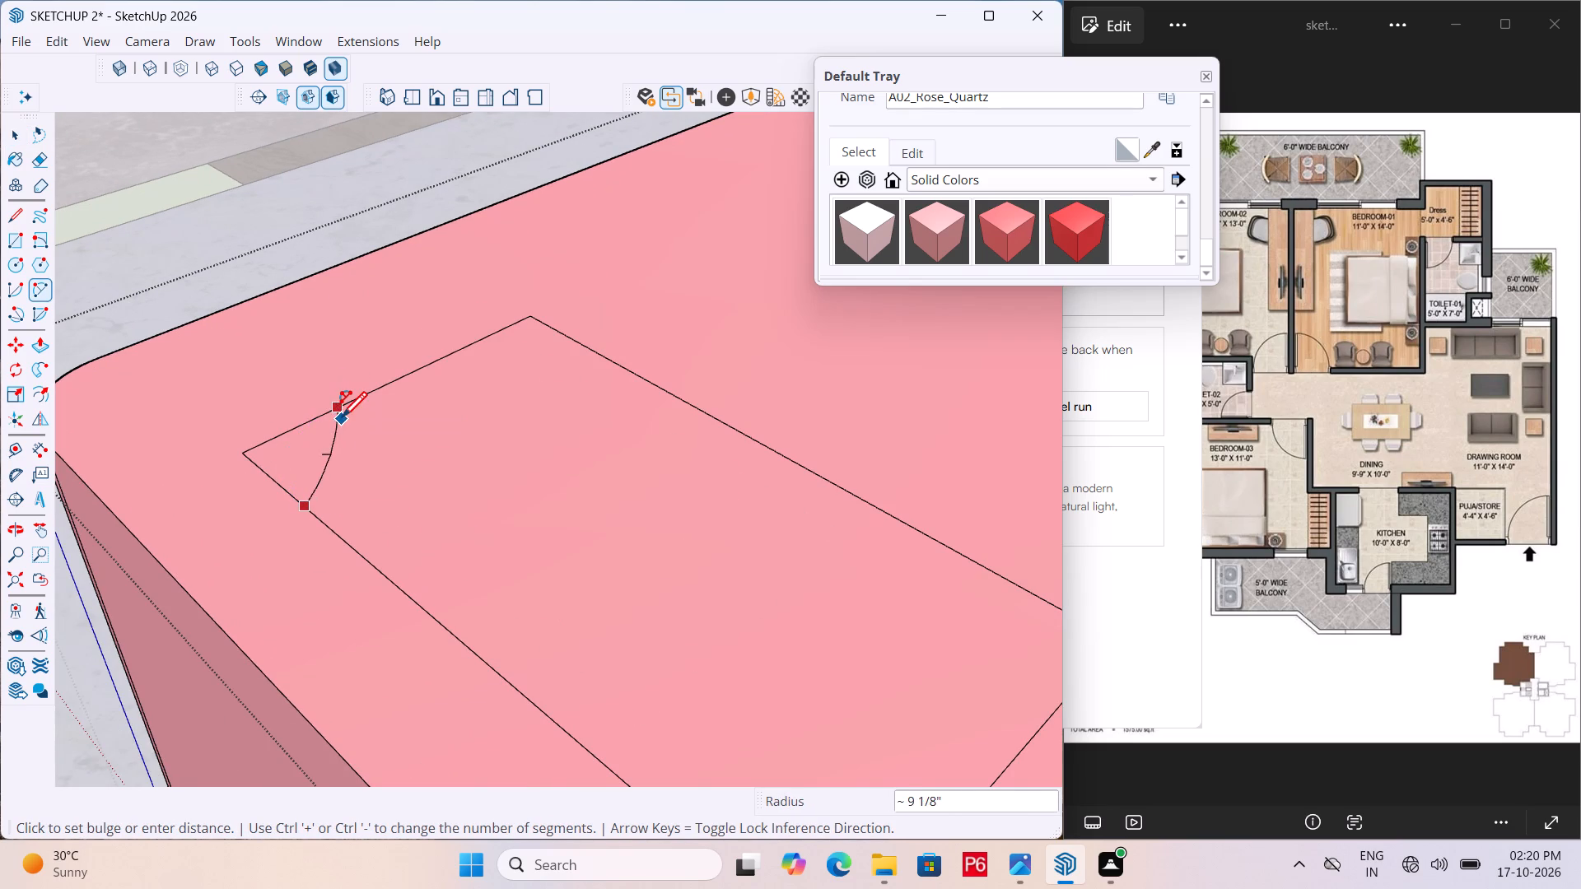
pyautogui.click(299, 441)
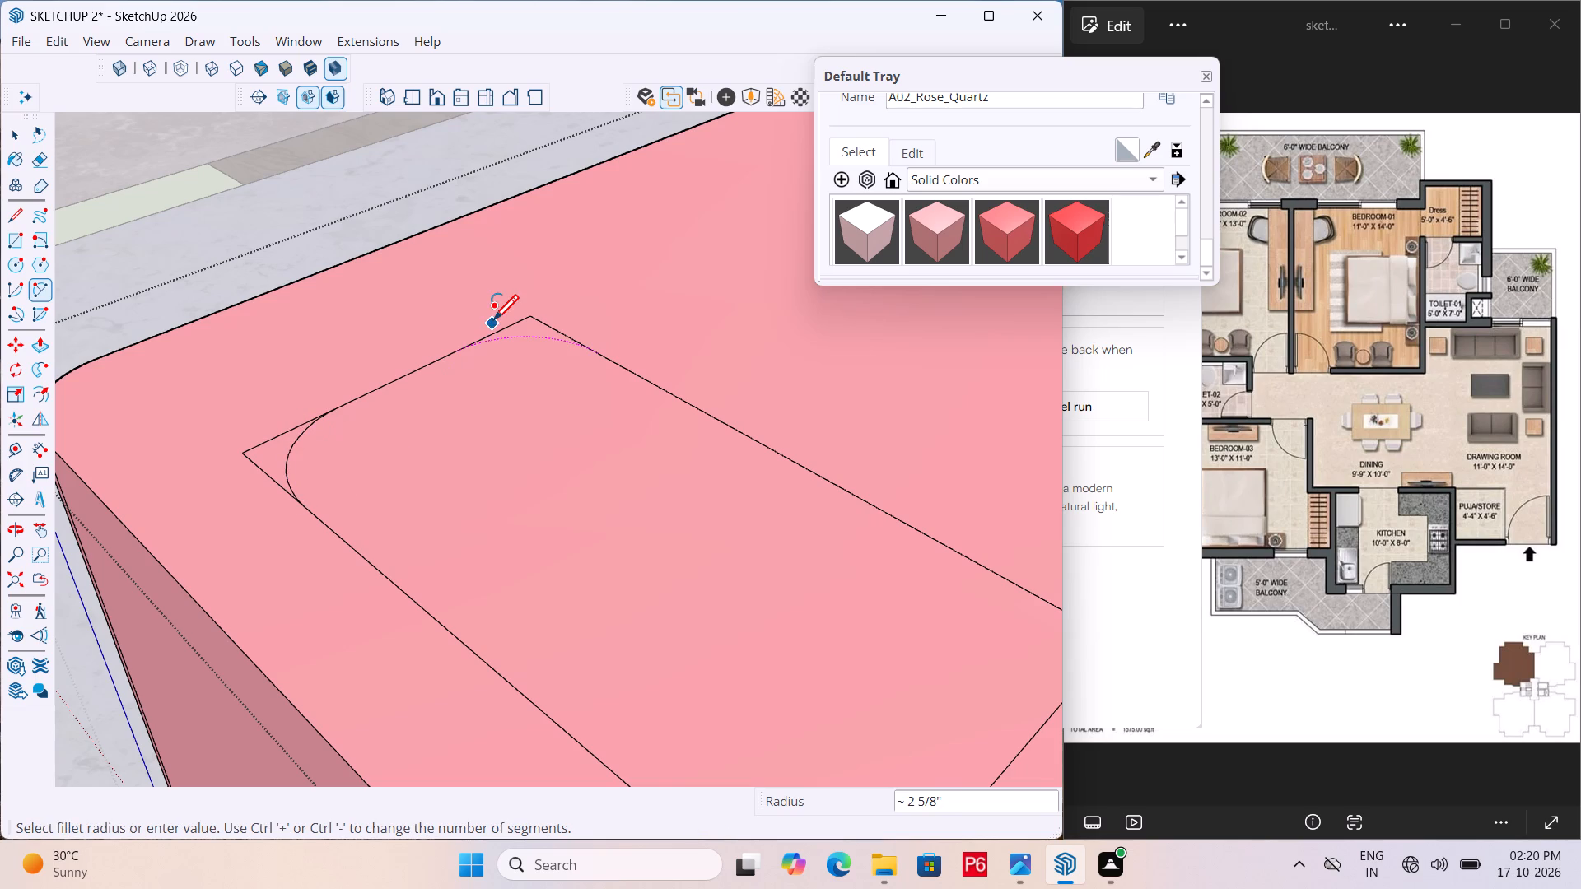
pyautogui.doubleClick(492, 343)
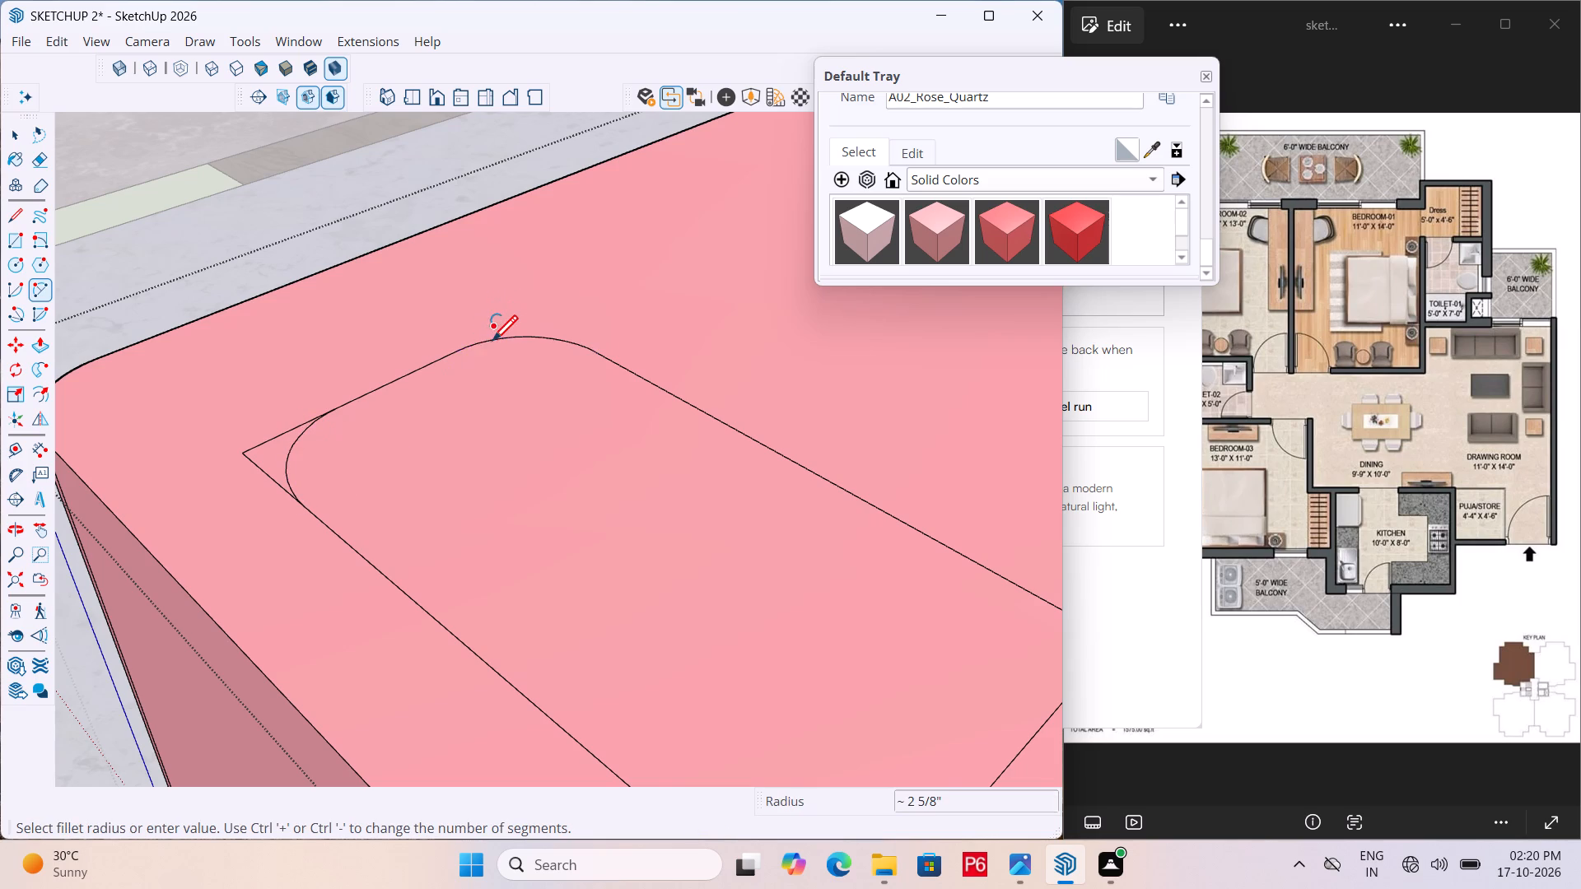
pyautogui.scroll(-5, 340, 335)
pyautogui.doubleClick(746, 497)
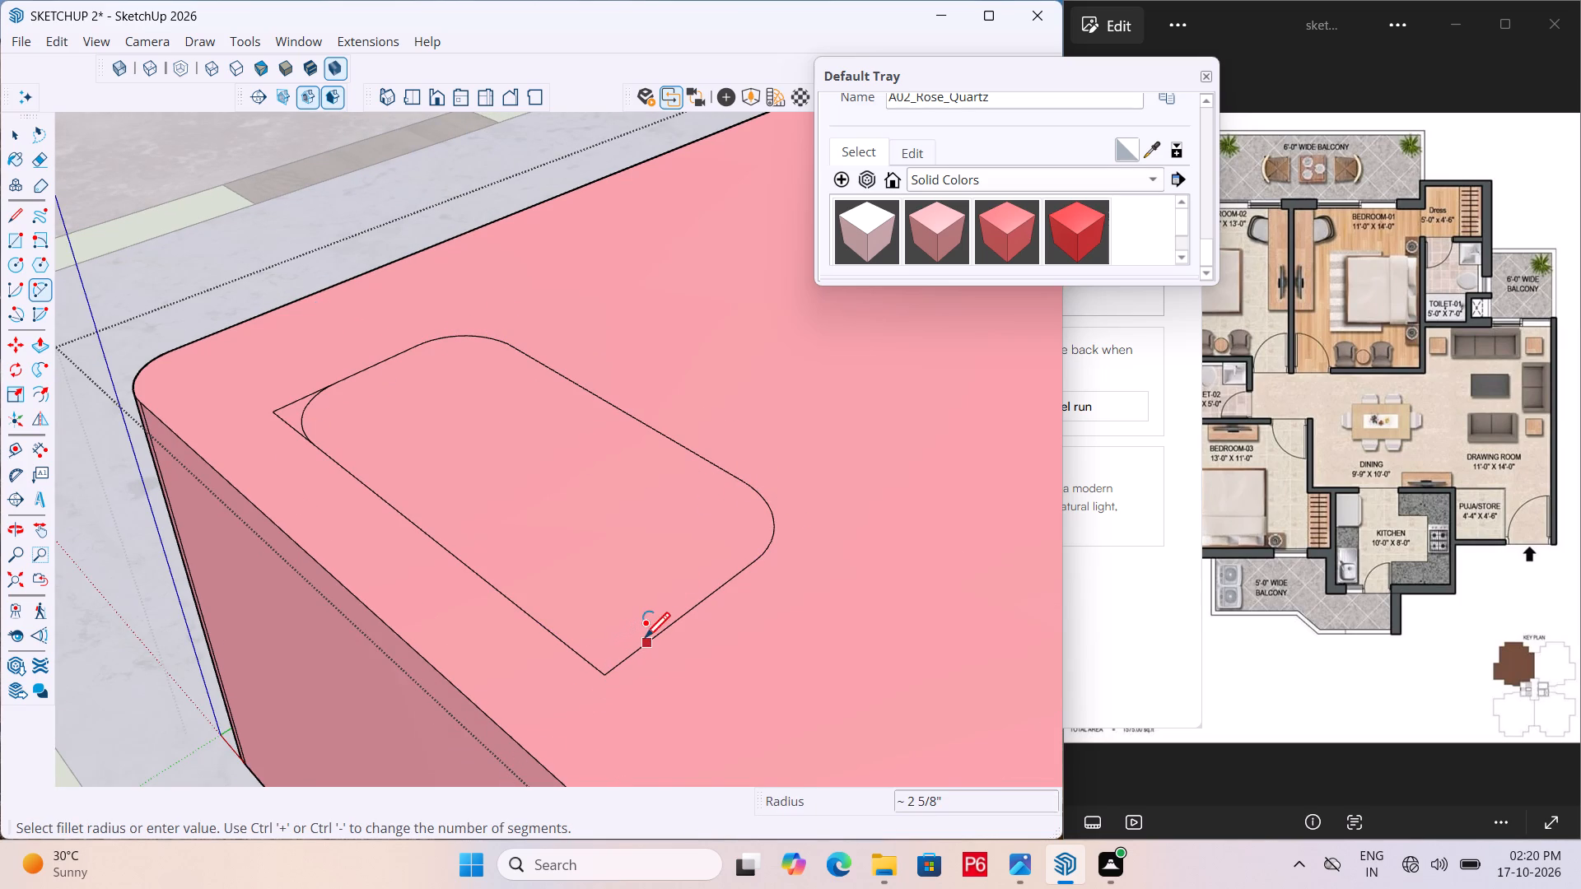
pyautogui.tripleClick(598, 657)
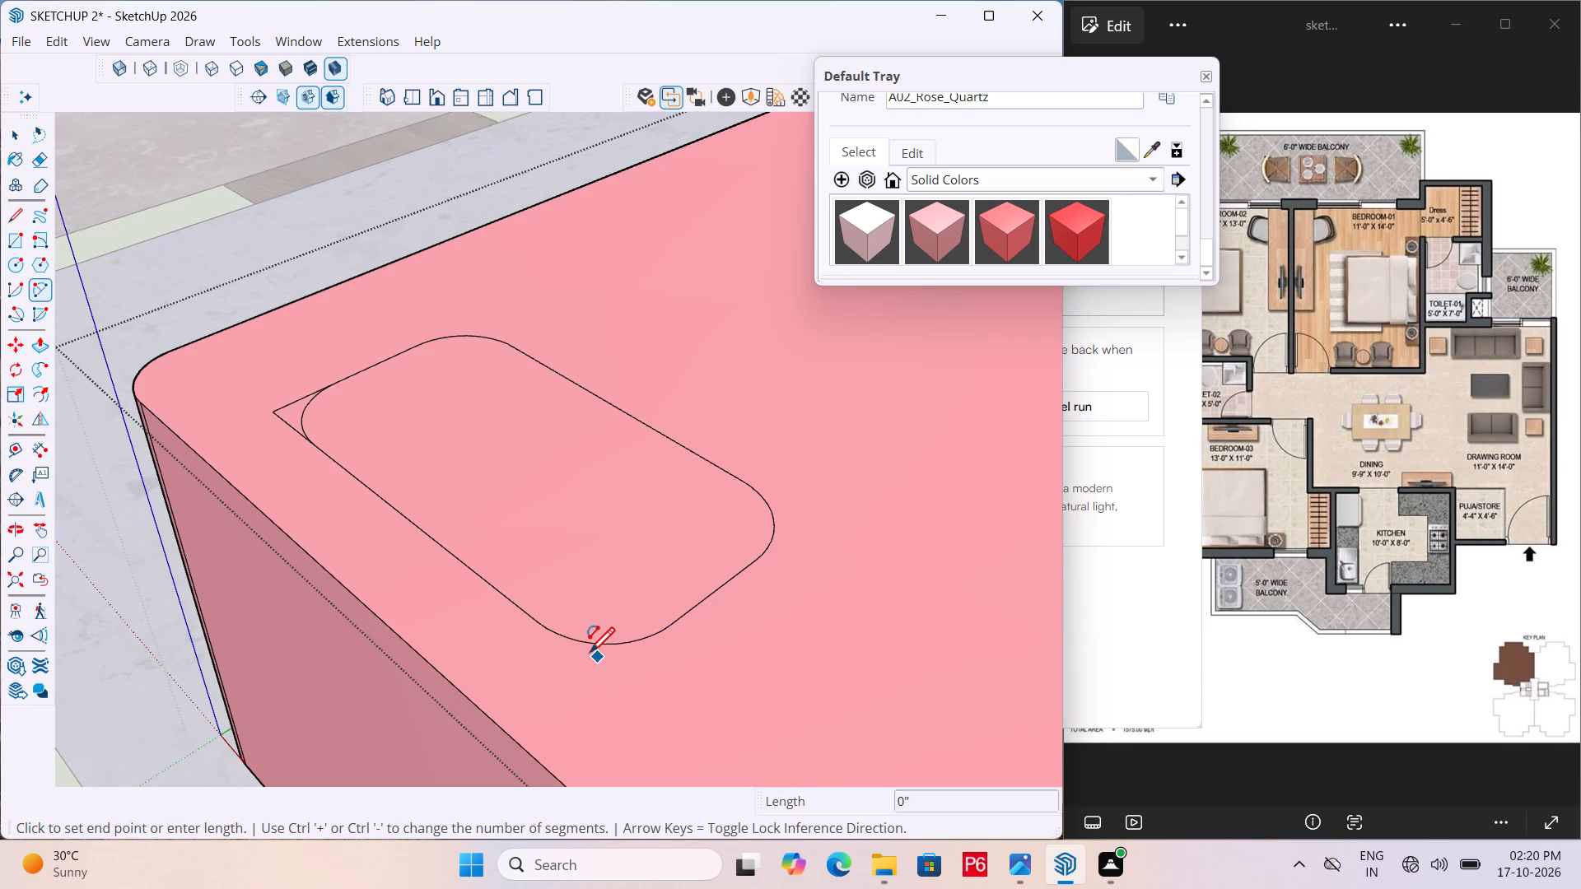
# Erase the two leftover edges outside the pillow's first rounded corner.
pyautogui.press('e')
pyautogui.moveTo(297, 400); pyautogui.dragTo(297, 403)
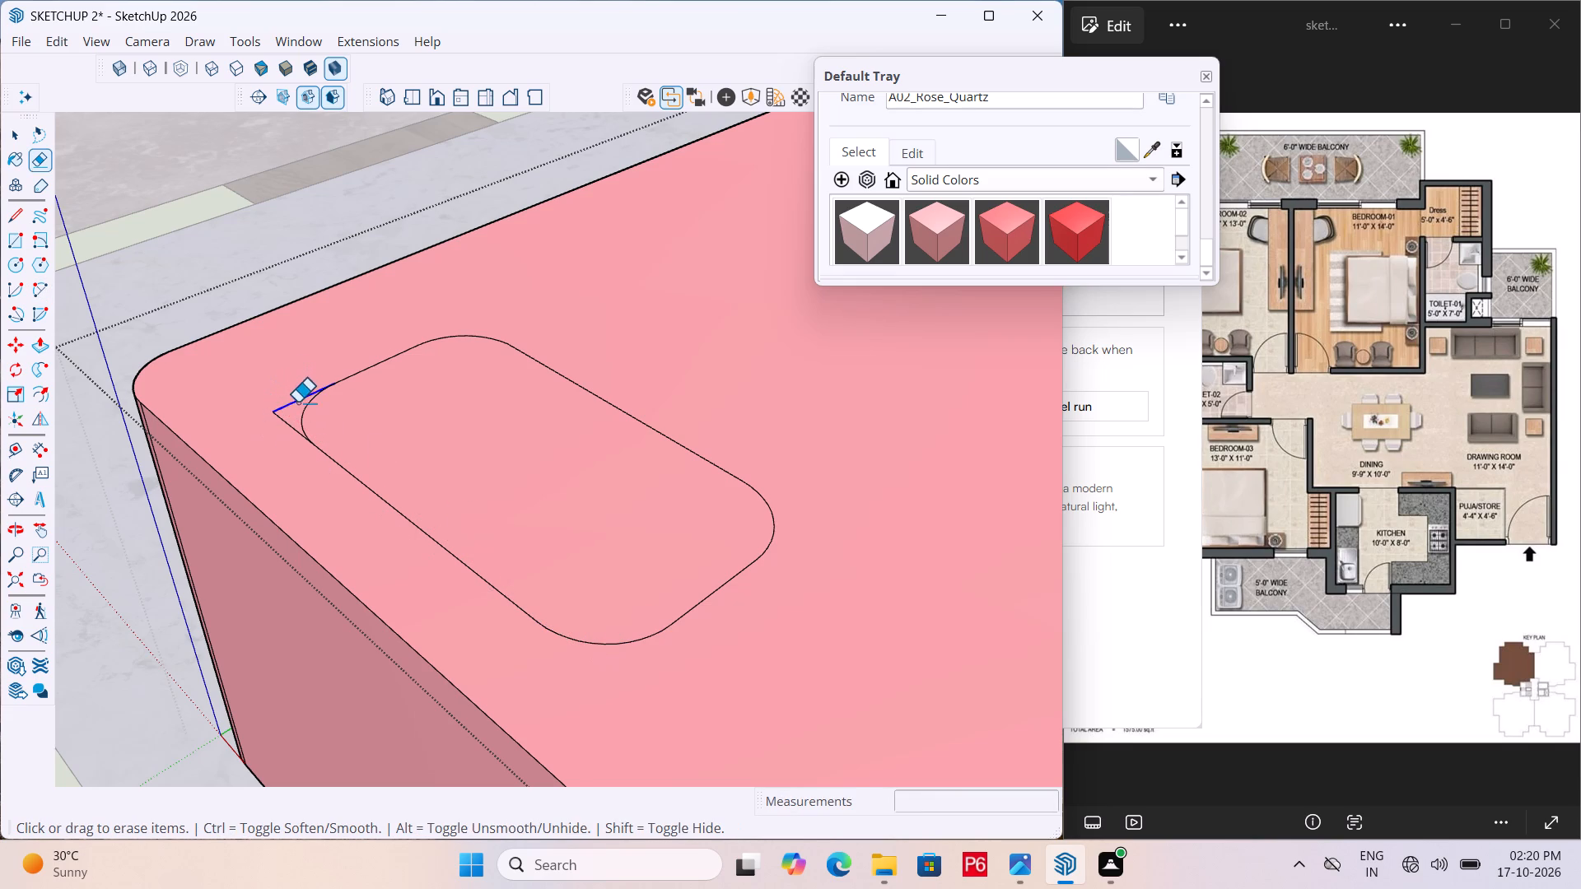
pyautogui.moveTo(297, 403); pyautogui.dragTo(288, 427)
pyautogui.click(288, 427)
# Save the model.
pyautogui.hotkey('ctrl', 's')
pyautogui.hotkey('ctrl', 's')
pyautogui.hotkey('ctrl', 's')
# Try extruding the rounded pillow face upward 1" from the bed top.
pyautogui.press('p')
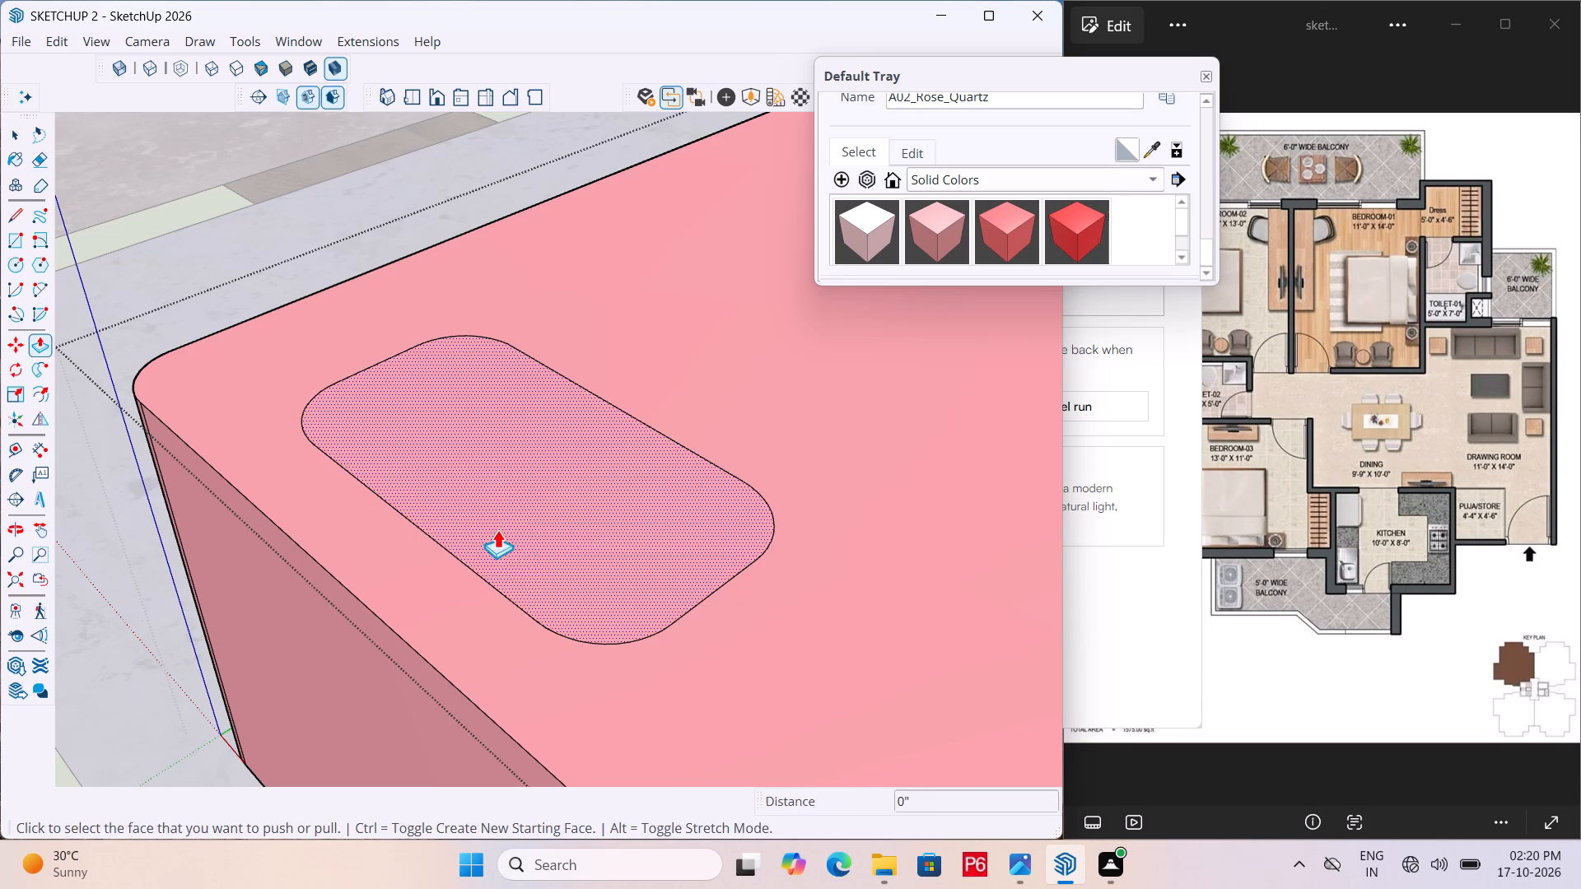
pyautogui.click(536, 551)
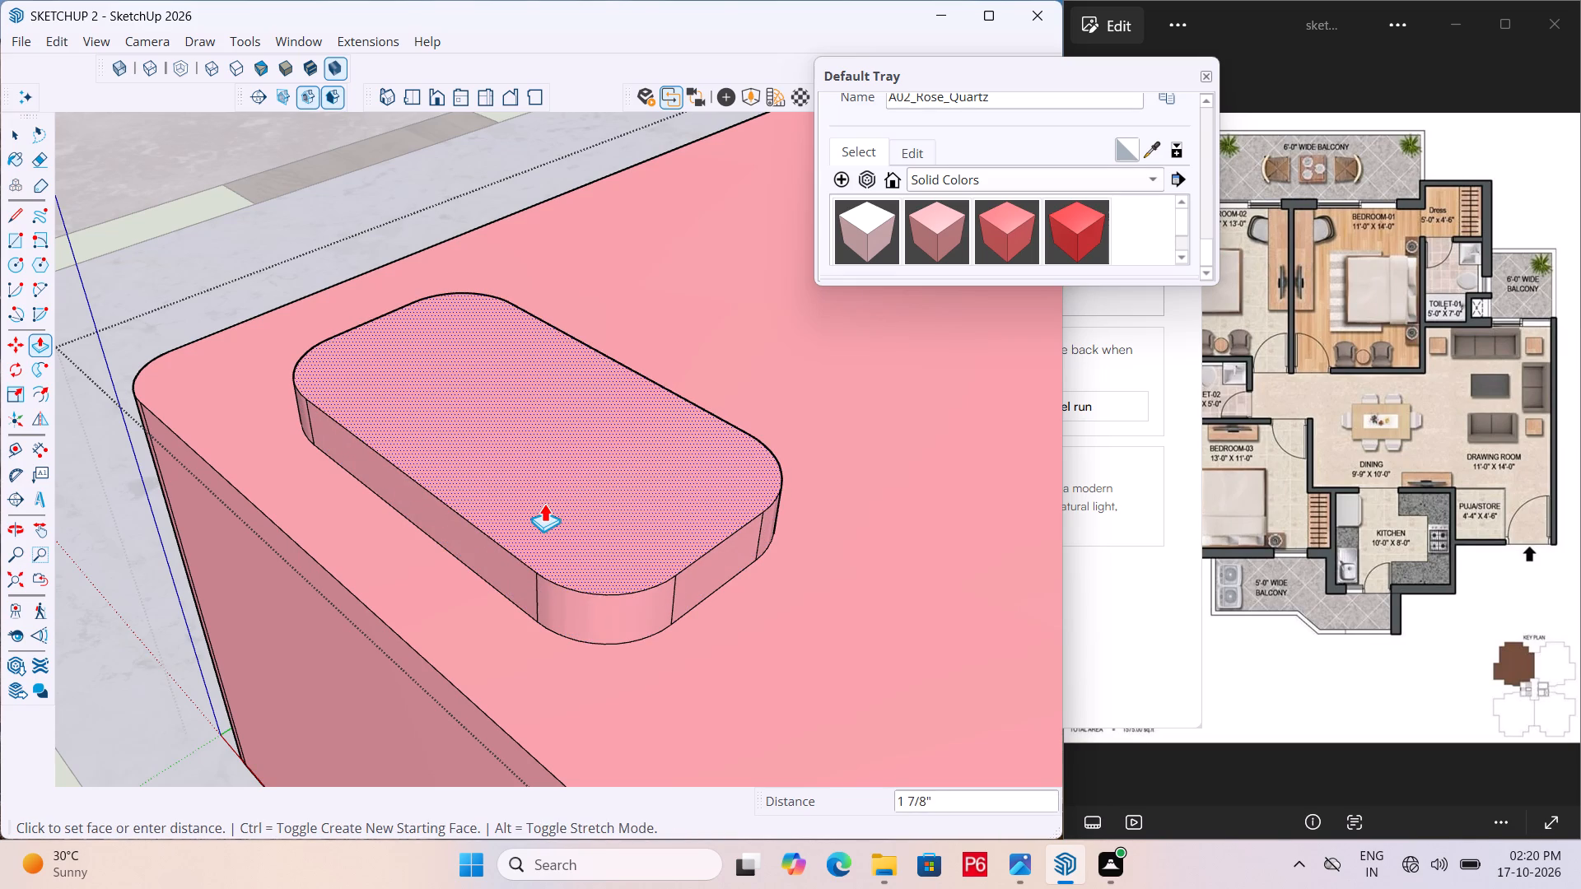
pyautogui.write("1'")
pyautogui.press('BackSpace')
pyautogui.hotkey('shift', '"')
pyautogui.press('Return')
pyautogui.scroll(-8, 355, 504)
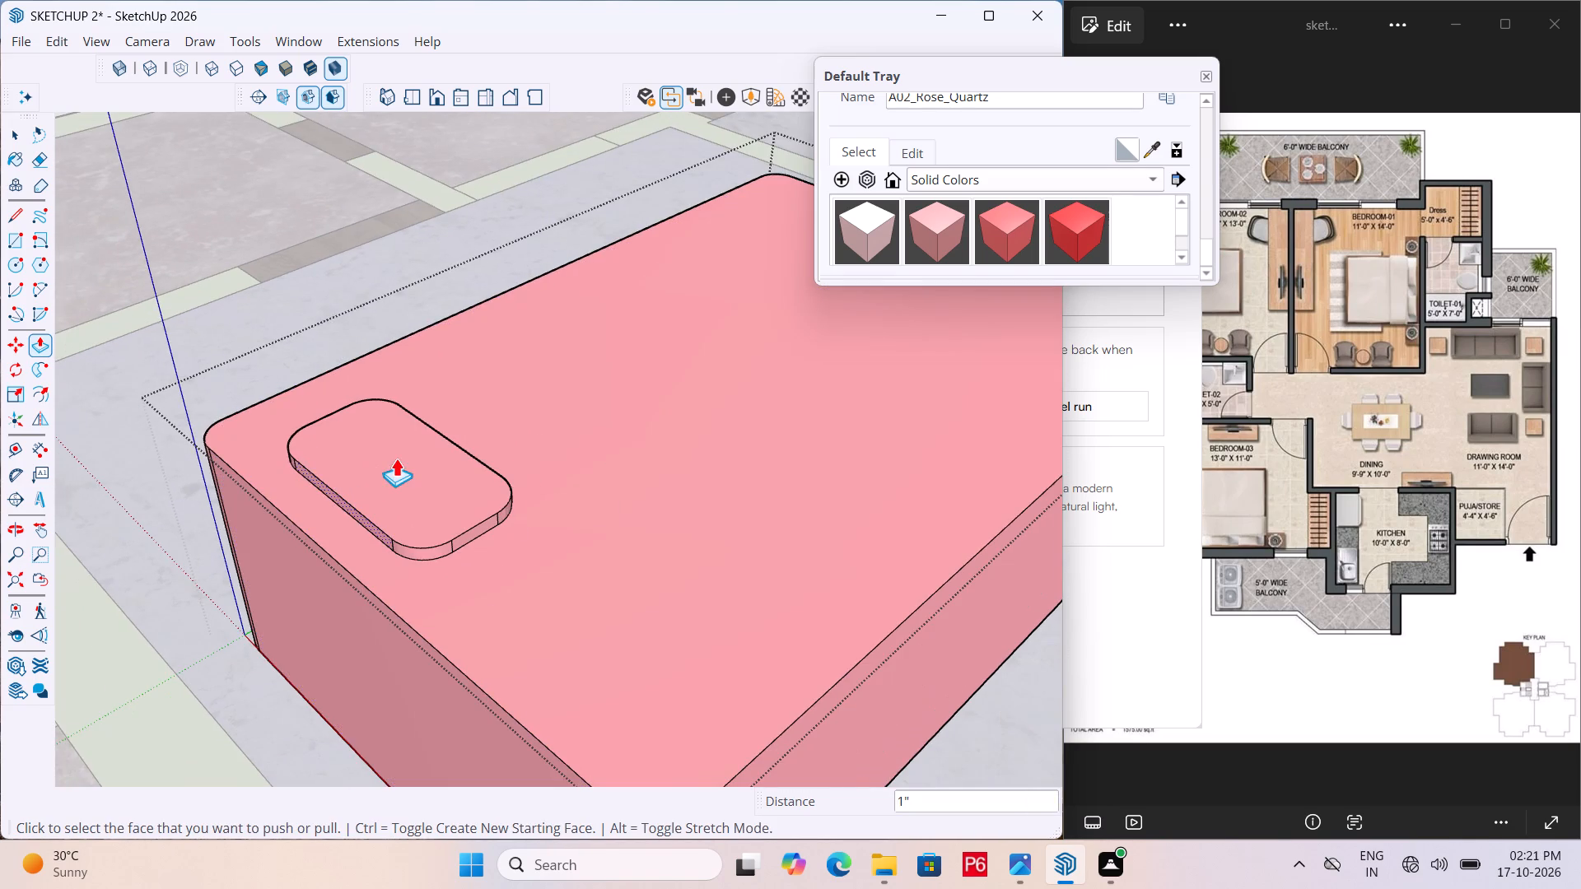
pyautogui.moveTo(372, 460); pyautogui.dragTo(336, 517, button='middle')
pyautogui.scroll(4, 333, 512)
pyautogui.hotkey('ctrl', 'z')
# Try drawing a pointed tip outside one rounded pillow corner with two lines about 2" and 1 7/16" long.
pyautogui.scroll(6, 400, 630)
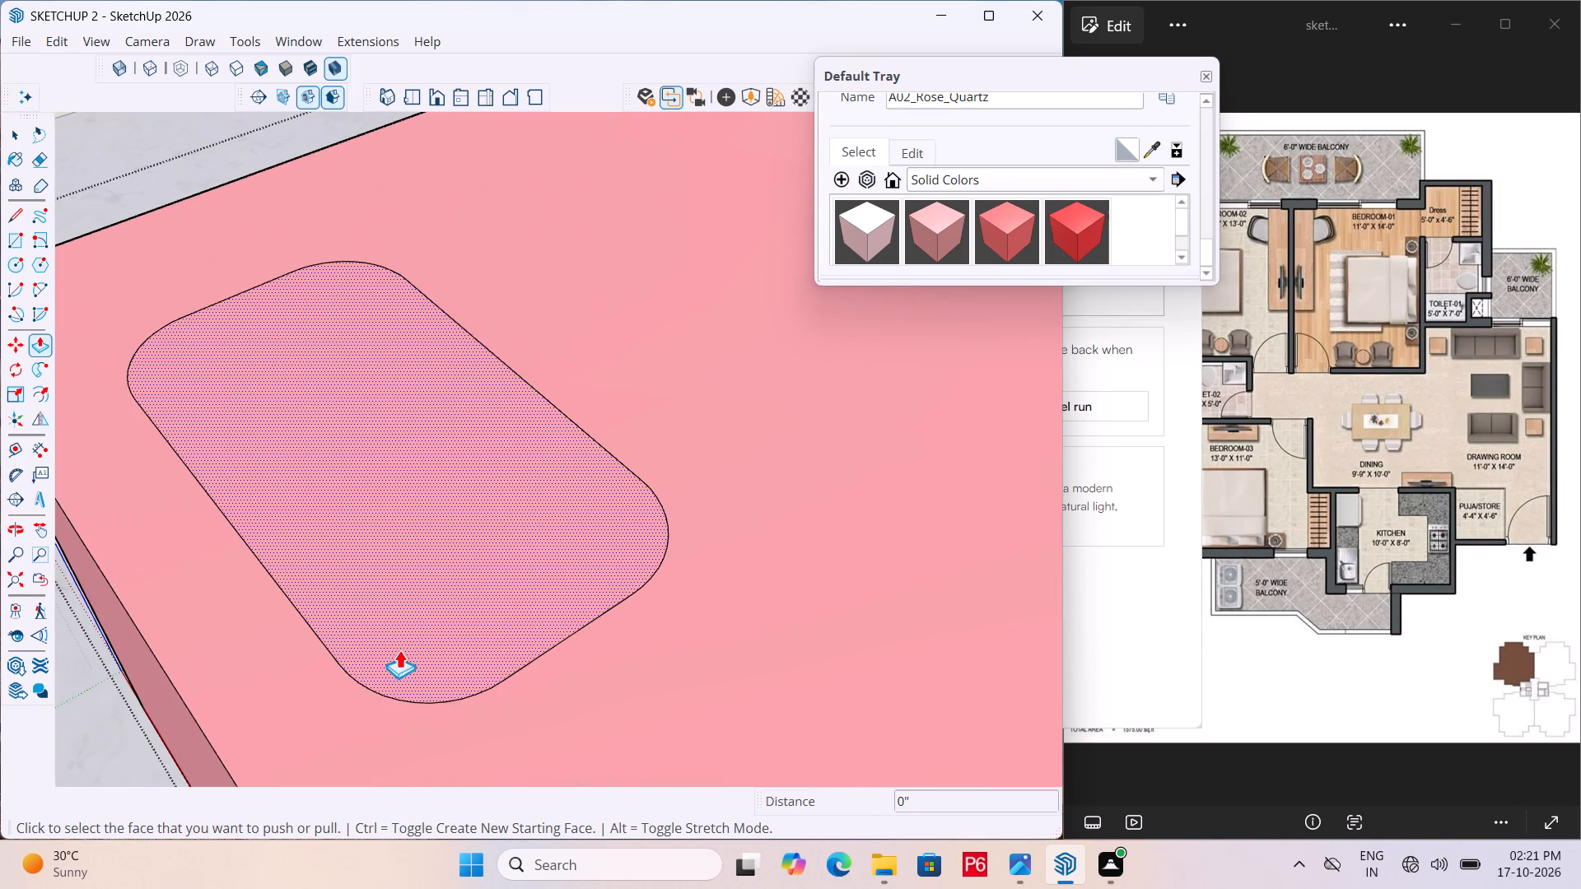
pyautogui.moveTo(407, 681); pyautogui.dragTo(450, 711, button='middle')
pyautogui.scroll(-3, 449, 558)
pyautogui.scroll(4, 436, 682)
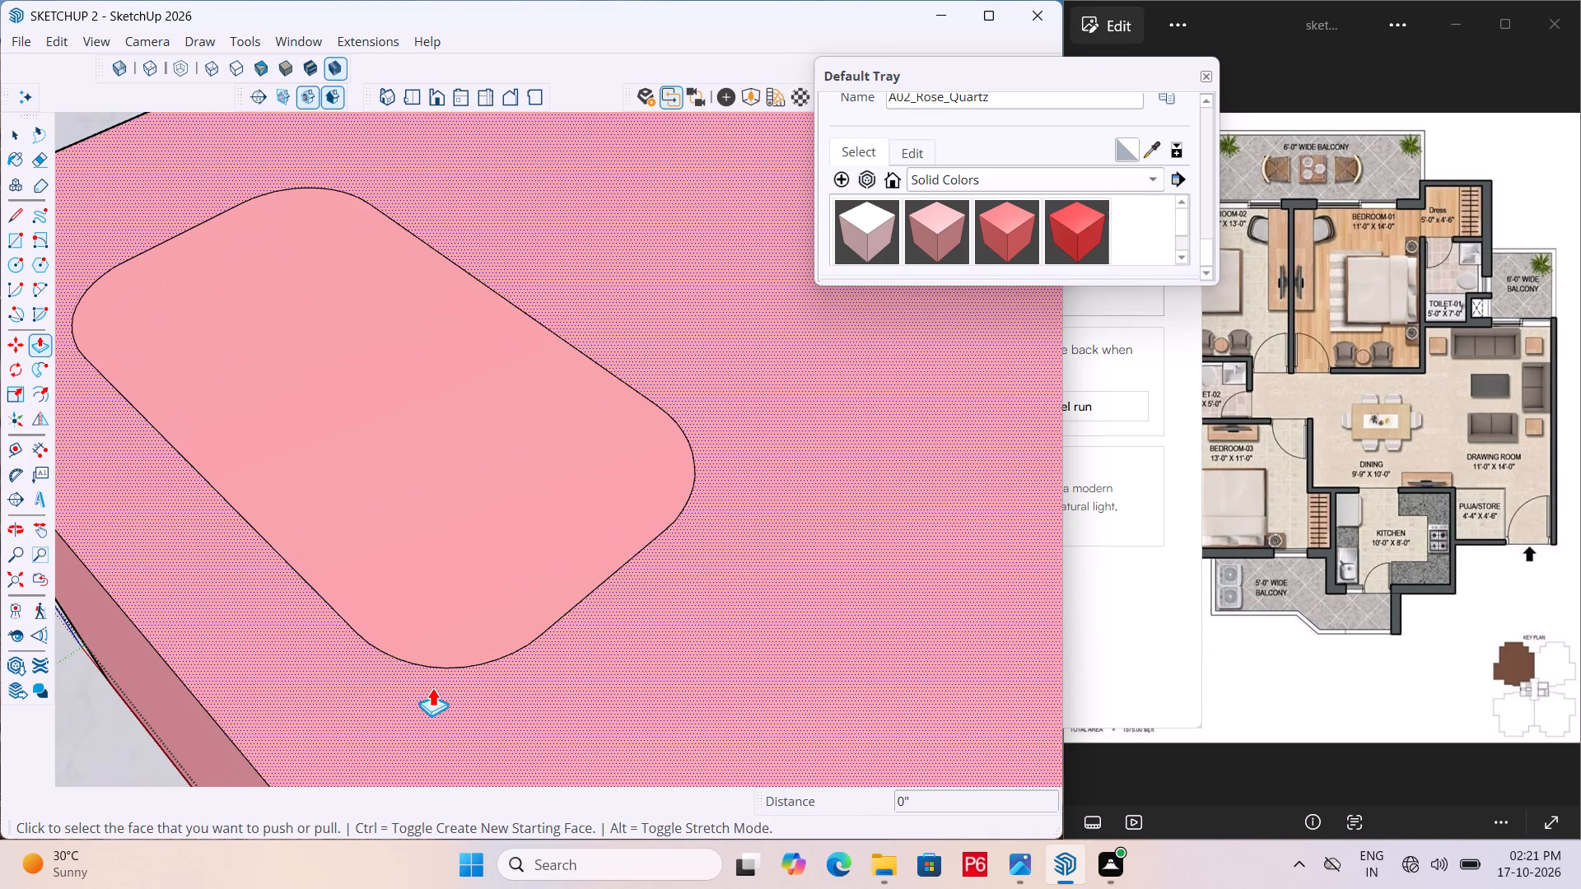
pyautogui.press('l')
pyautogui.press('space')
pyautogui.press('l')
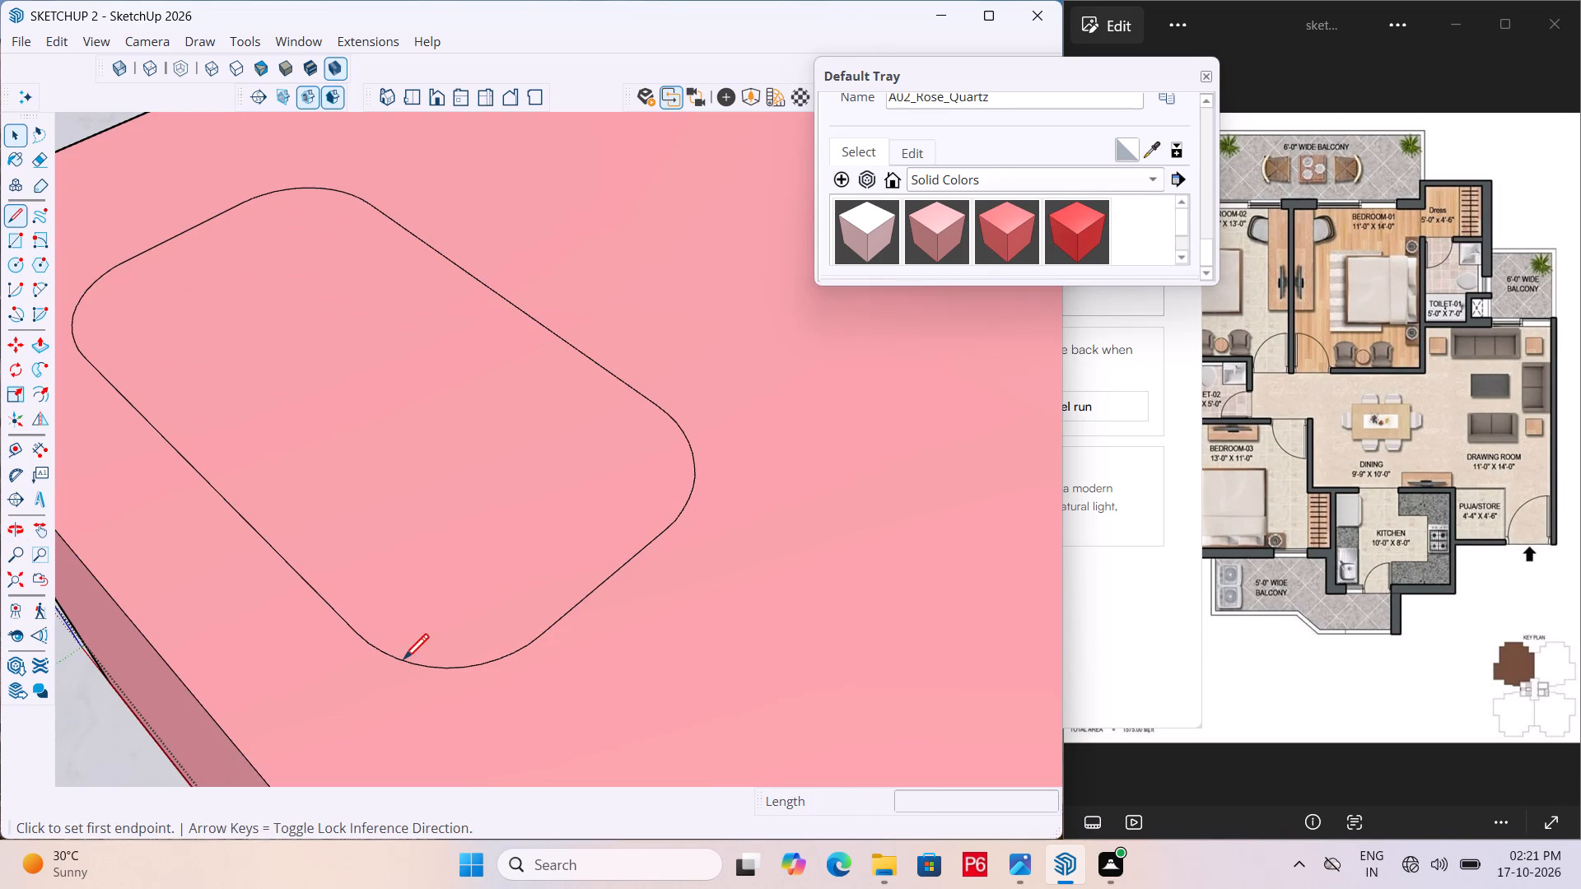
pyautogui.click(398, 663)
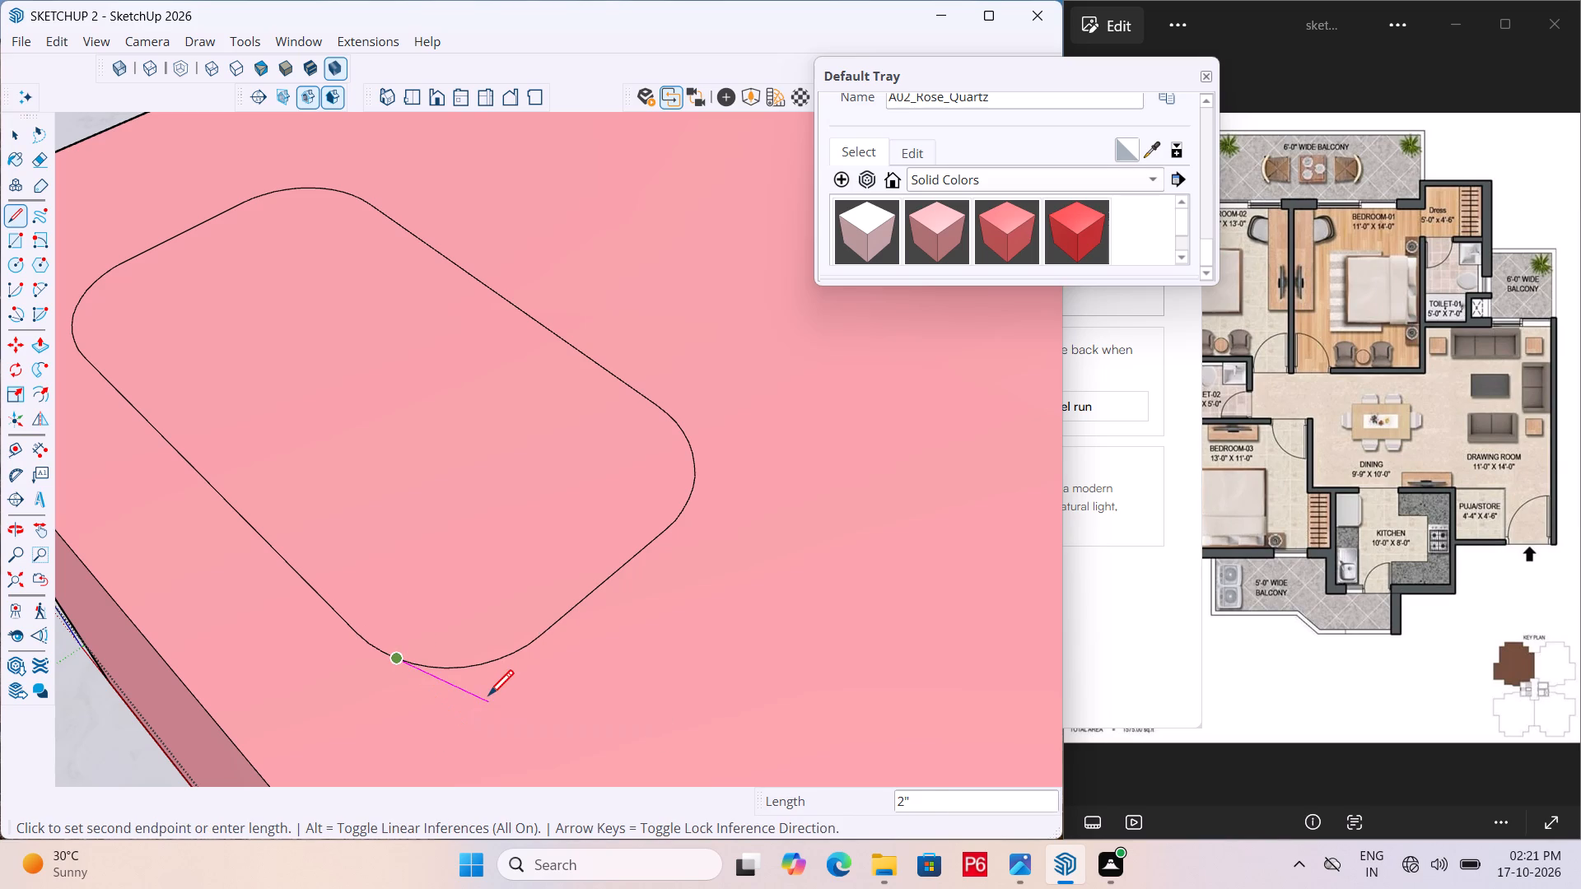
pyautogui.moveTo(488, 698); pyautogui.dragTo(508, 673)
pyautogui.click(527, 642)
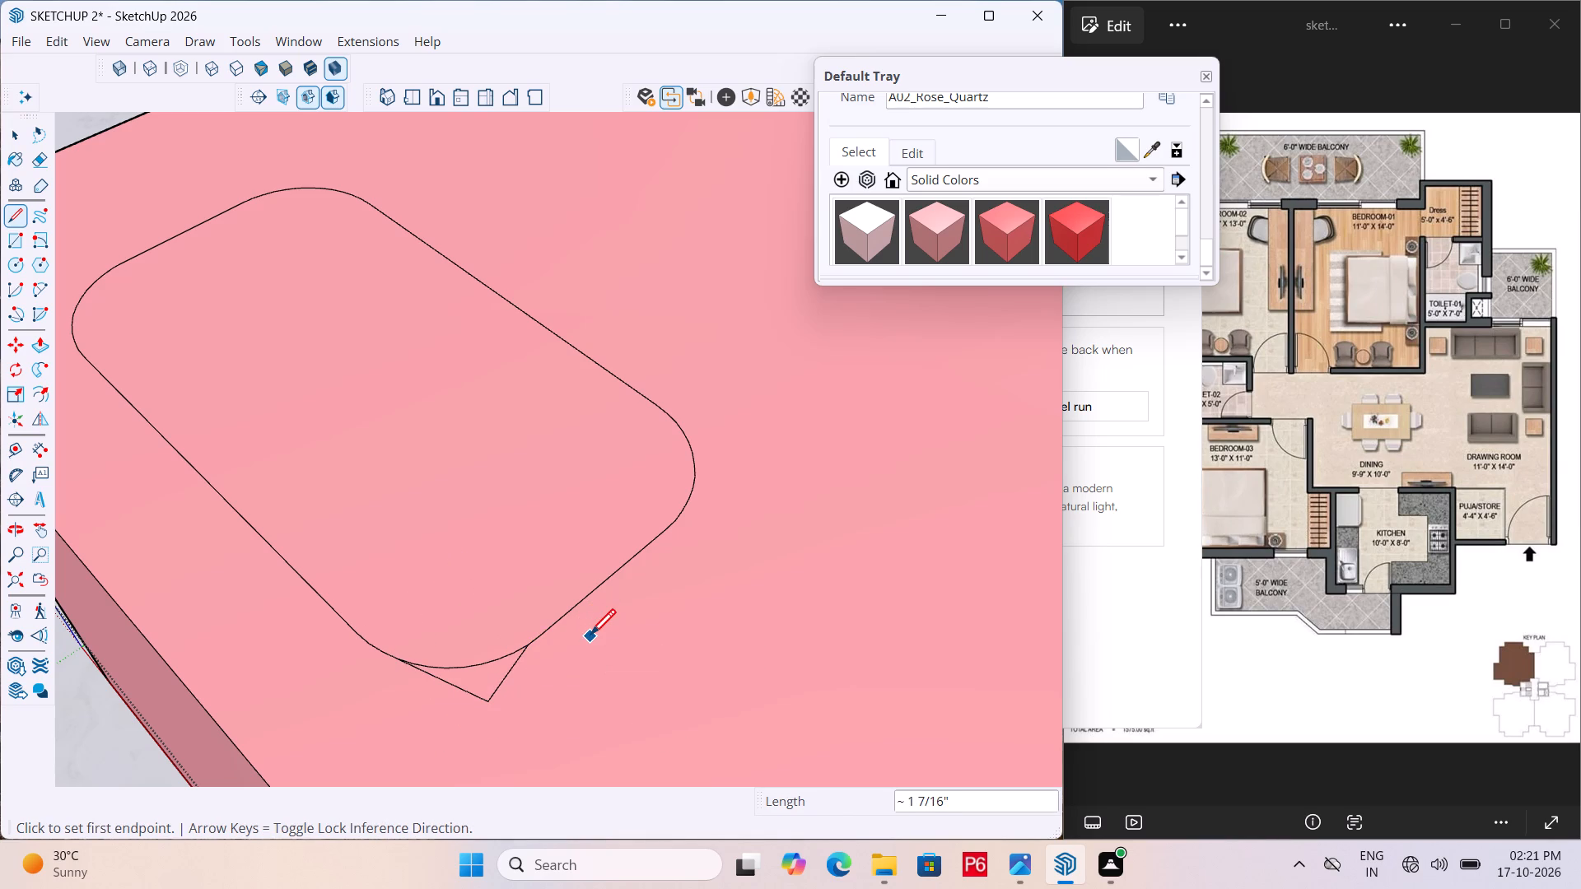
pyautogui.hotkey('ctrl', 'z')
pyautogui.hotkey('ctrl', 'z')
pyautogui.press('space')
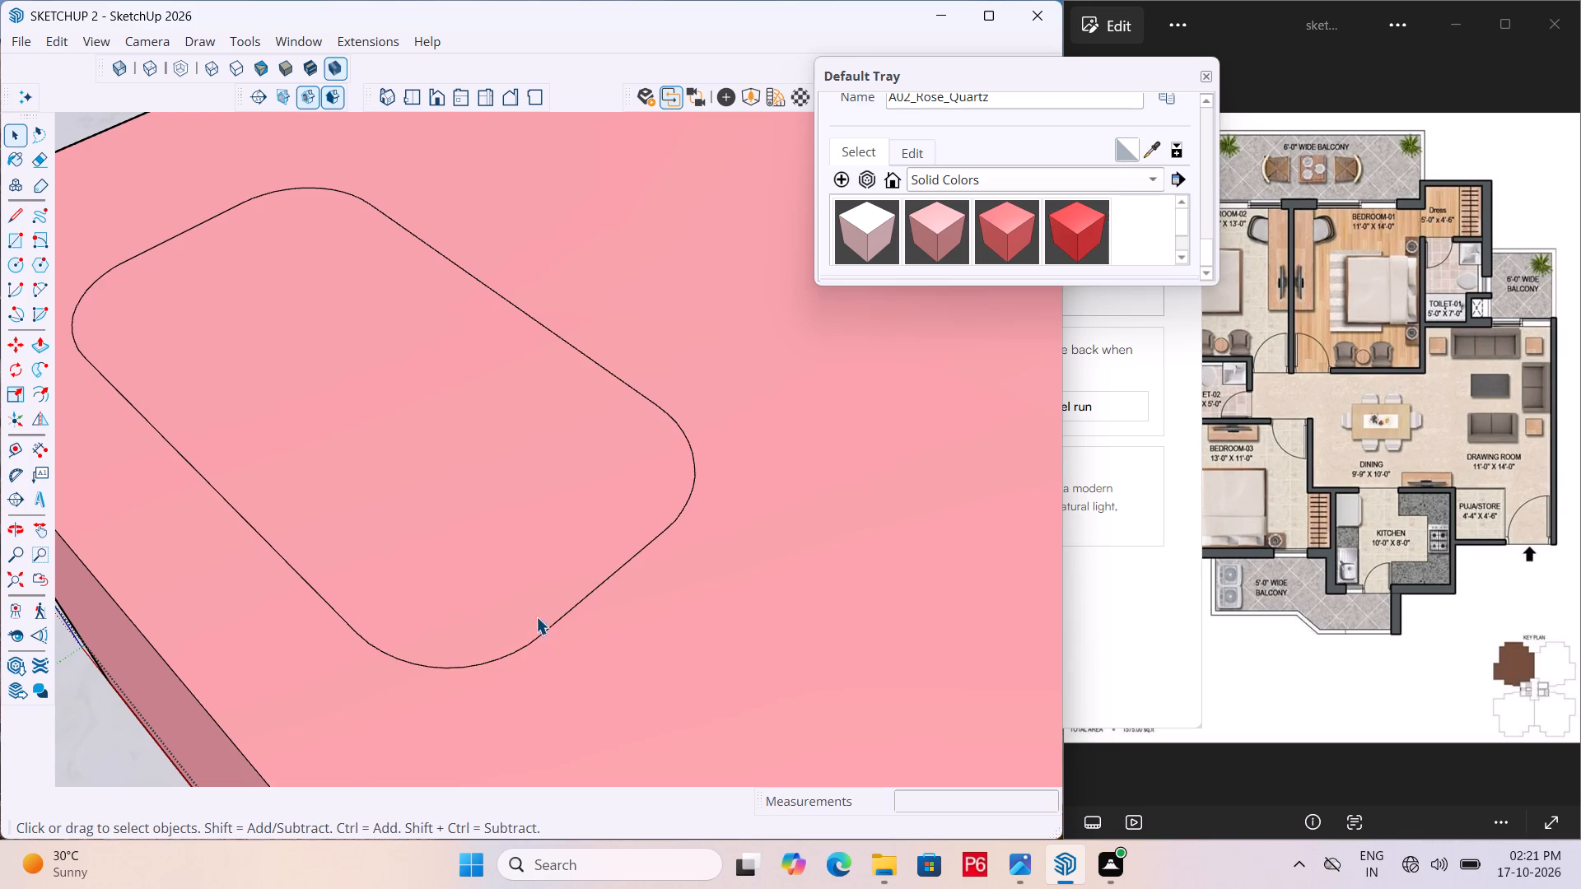
# Paint the rounded pillow face with A03_Pink_Ember from the Solid Colors materials.
pyautogui.scroll(-2, 512, 566)
pyautogui.click(508, 535)
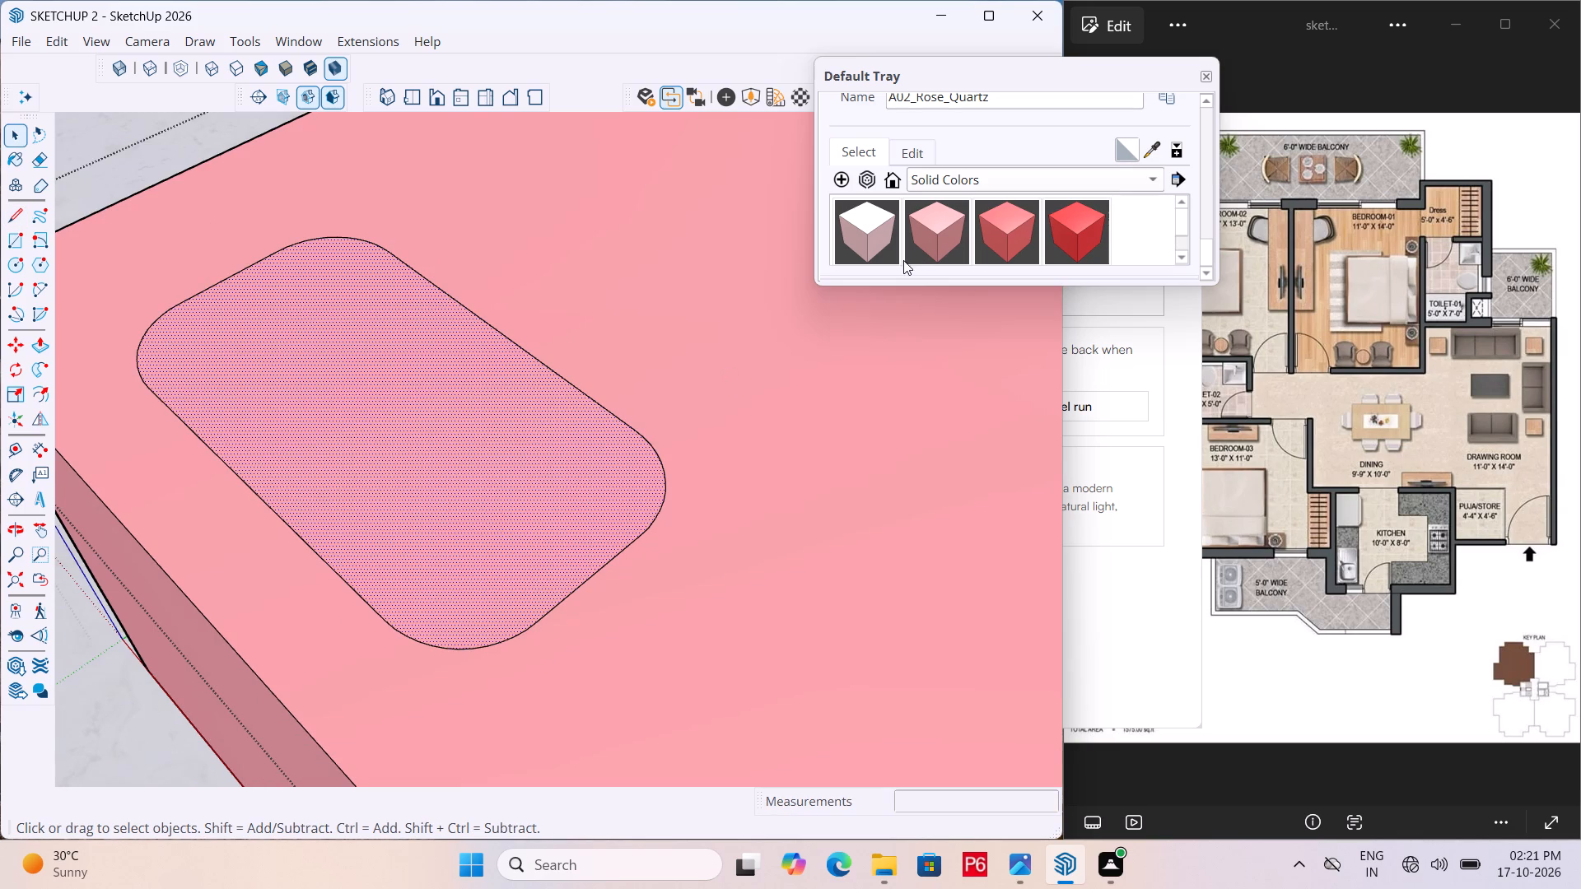
pyautogui.click(1015, 179)
pyautogui.click(852, 217)
pyautogui.click(1042, 206)
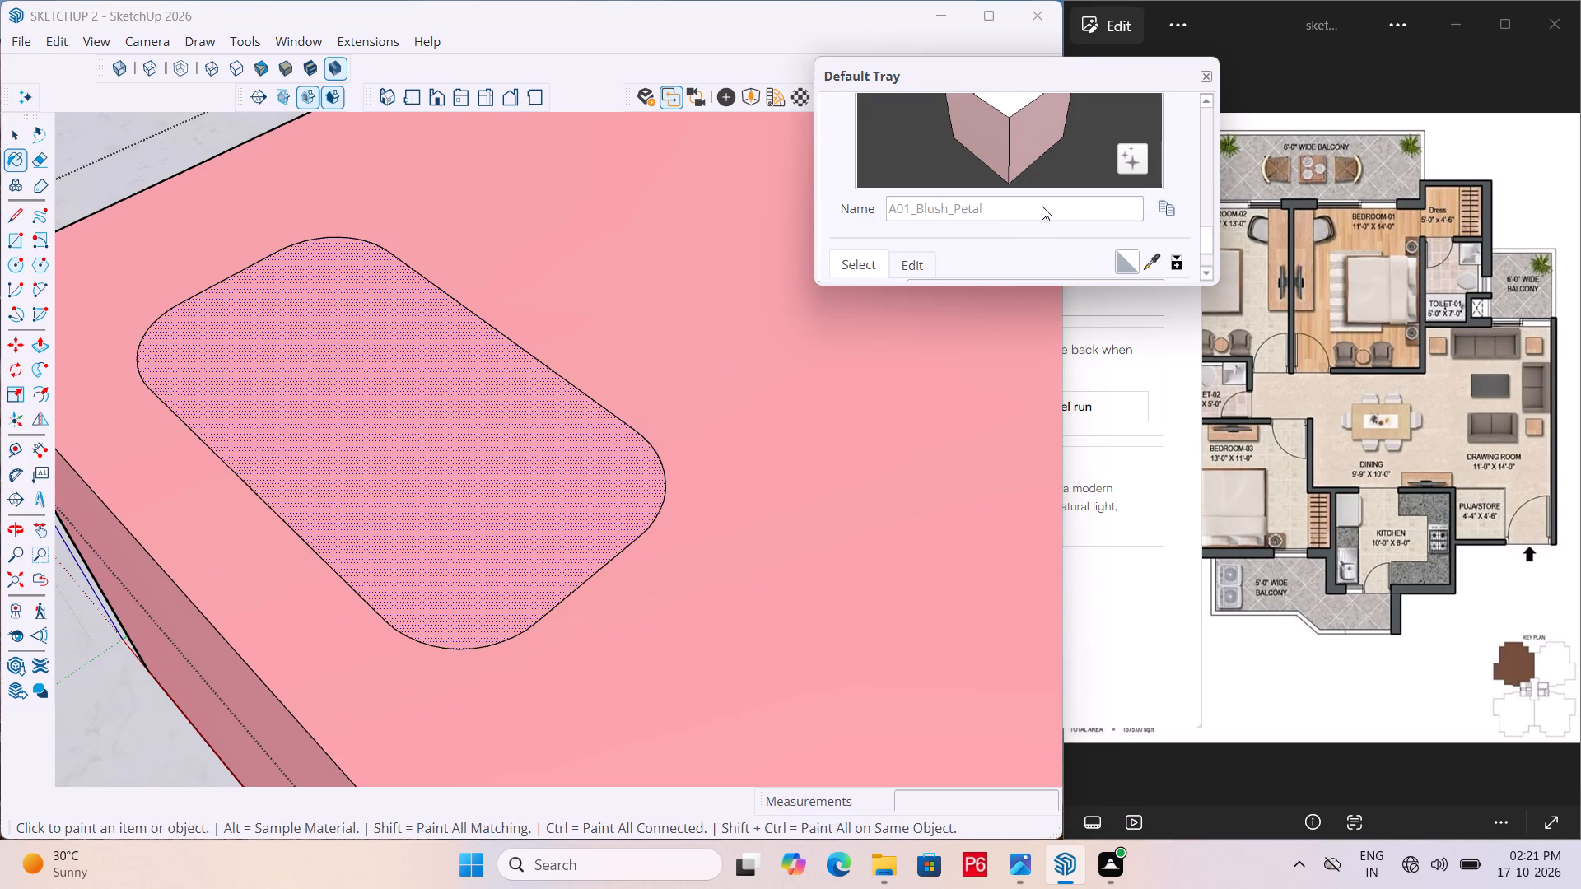
pyautogui.scroll(-4, 1014, 230)
pyautogui.scroll(2, 991, 238)
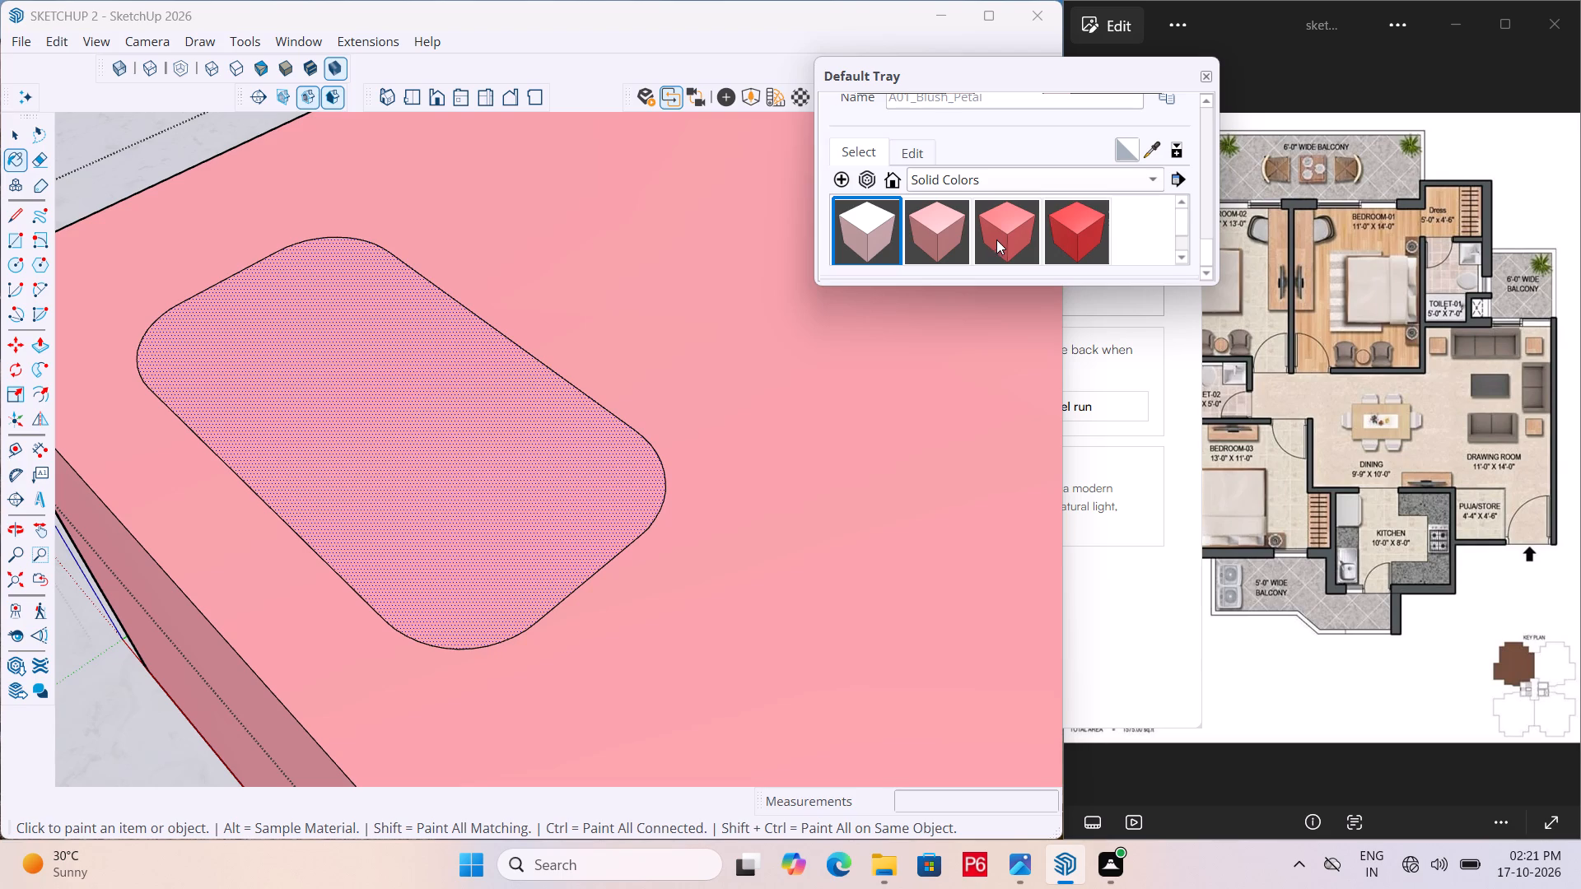
pyautogui.click(1005, 239)
pyautogui.click(425, 544)
pyautogui.scroll(-6, 628, 432)
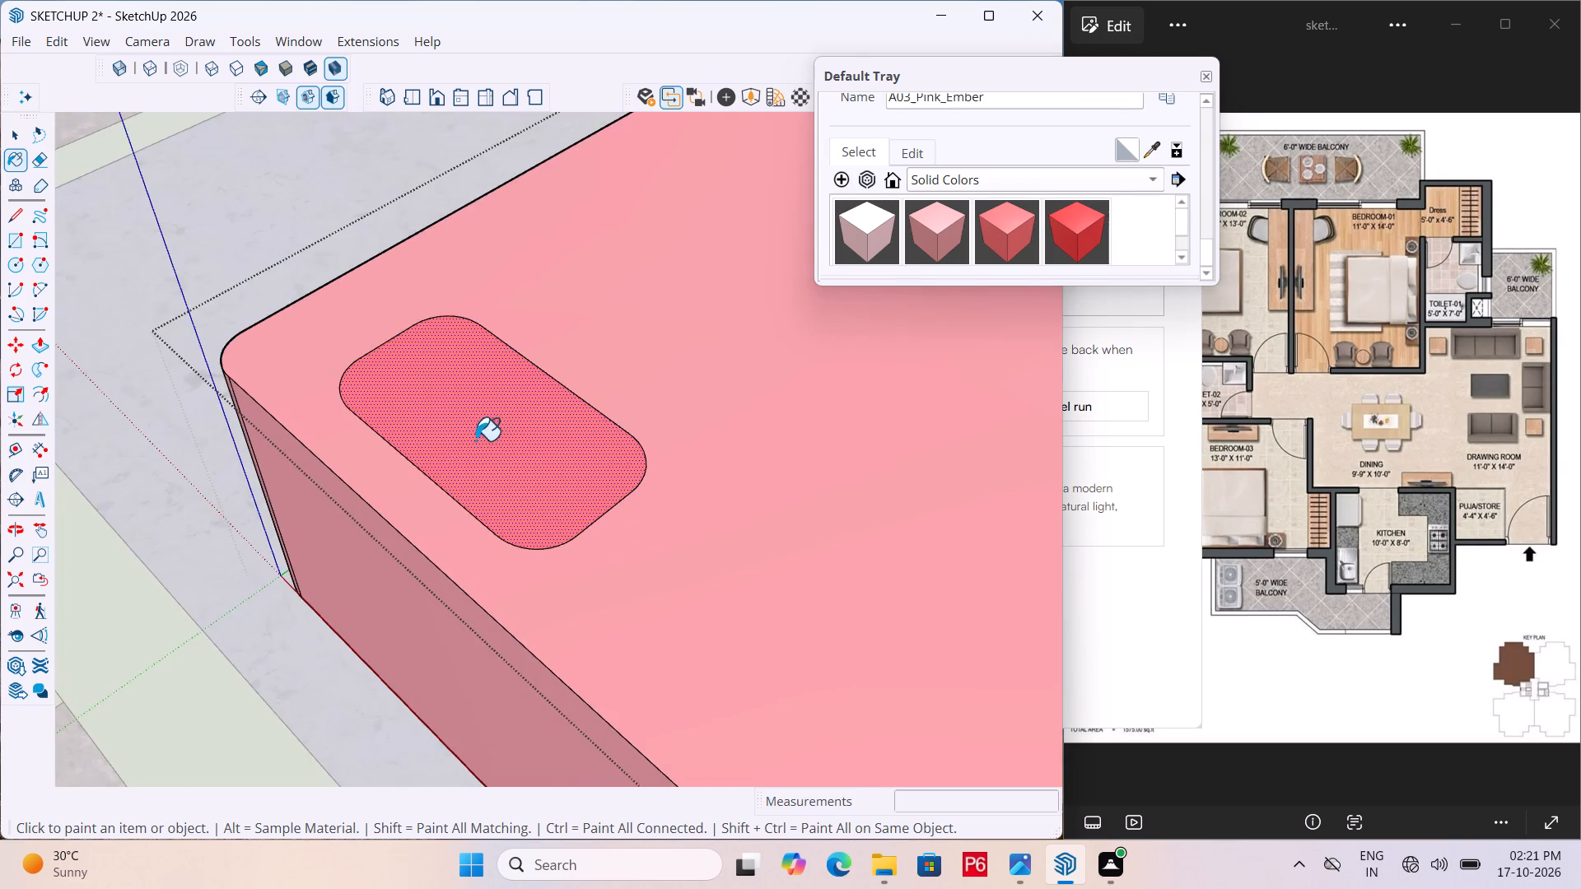
# Enlarge the rounded pillow face with its outline by scaling it from its corners in small increments of about 1.04 to 1.09.
pyautogui.scroll(-5, 469, 444)
pyautogui.scroll(-5, 255, 516)
pyautogui.moveTo(534, 493); pyautogui.dragTo(125, 523, button='middle')
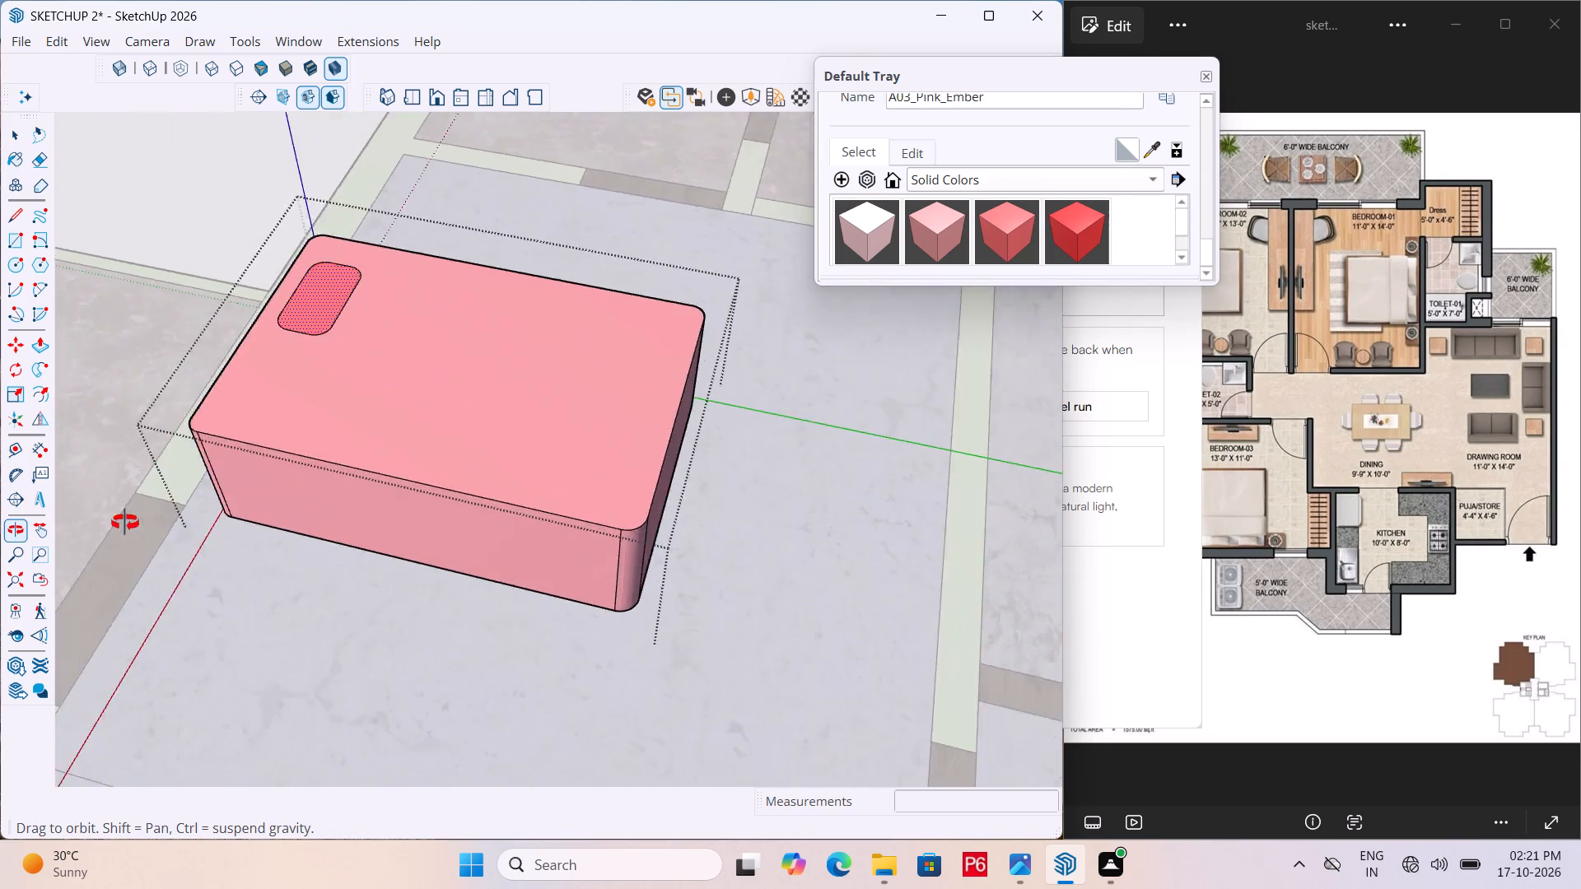
pyautogui.moveTo(125, 523); pyautogui.dragTo(543, 561, button='middle')
pyautogui.scroll(5, 427, 547)
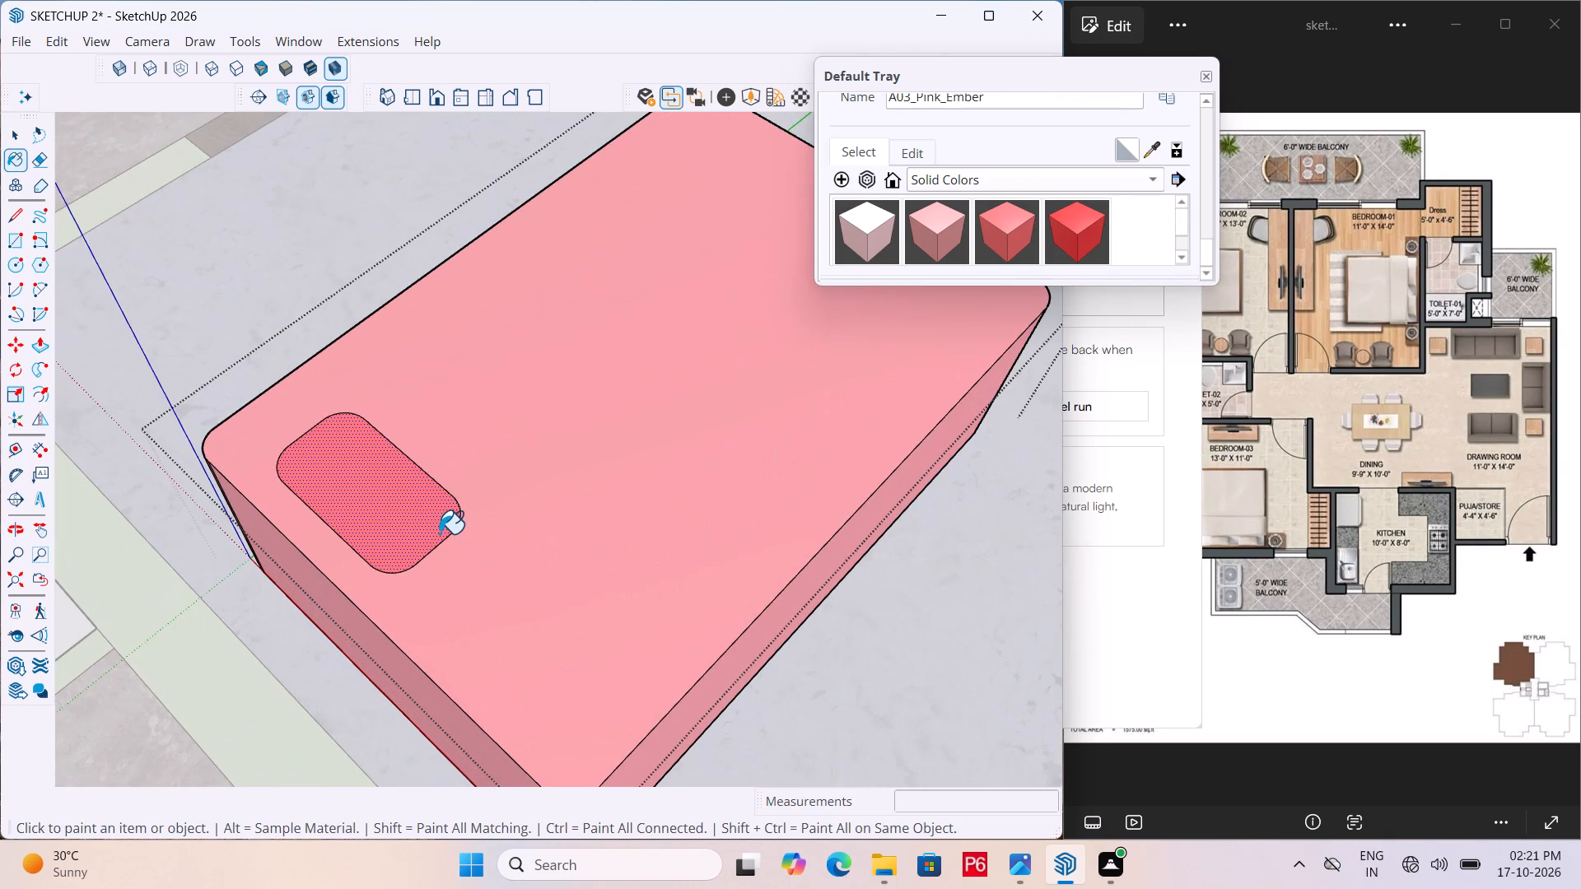
pyautogui.press('space')
pyautogui.click(101, 141)
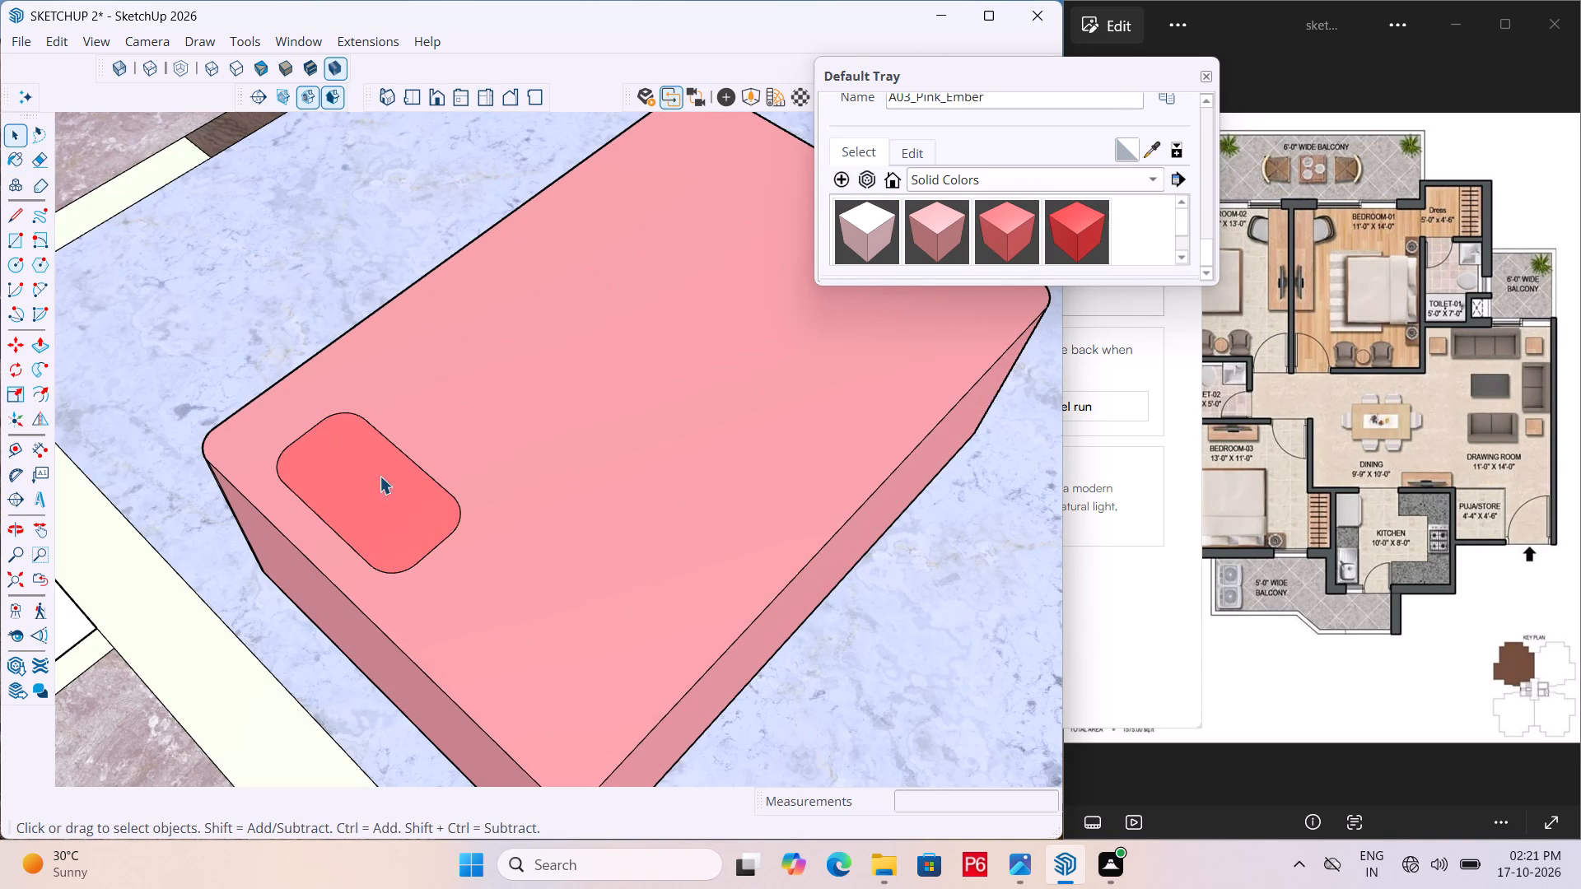
pyautogui.click(388, 486)
pyautogui.doubleClick(389, 486)
pyautogui.click(385, 483)
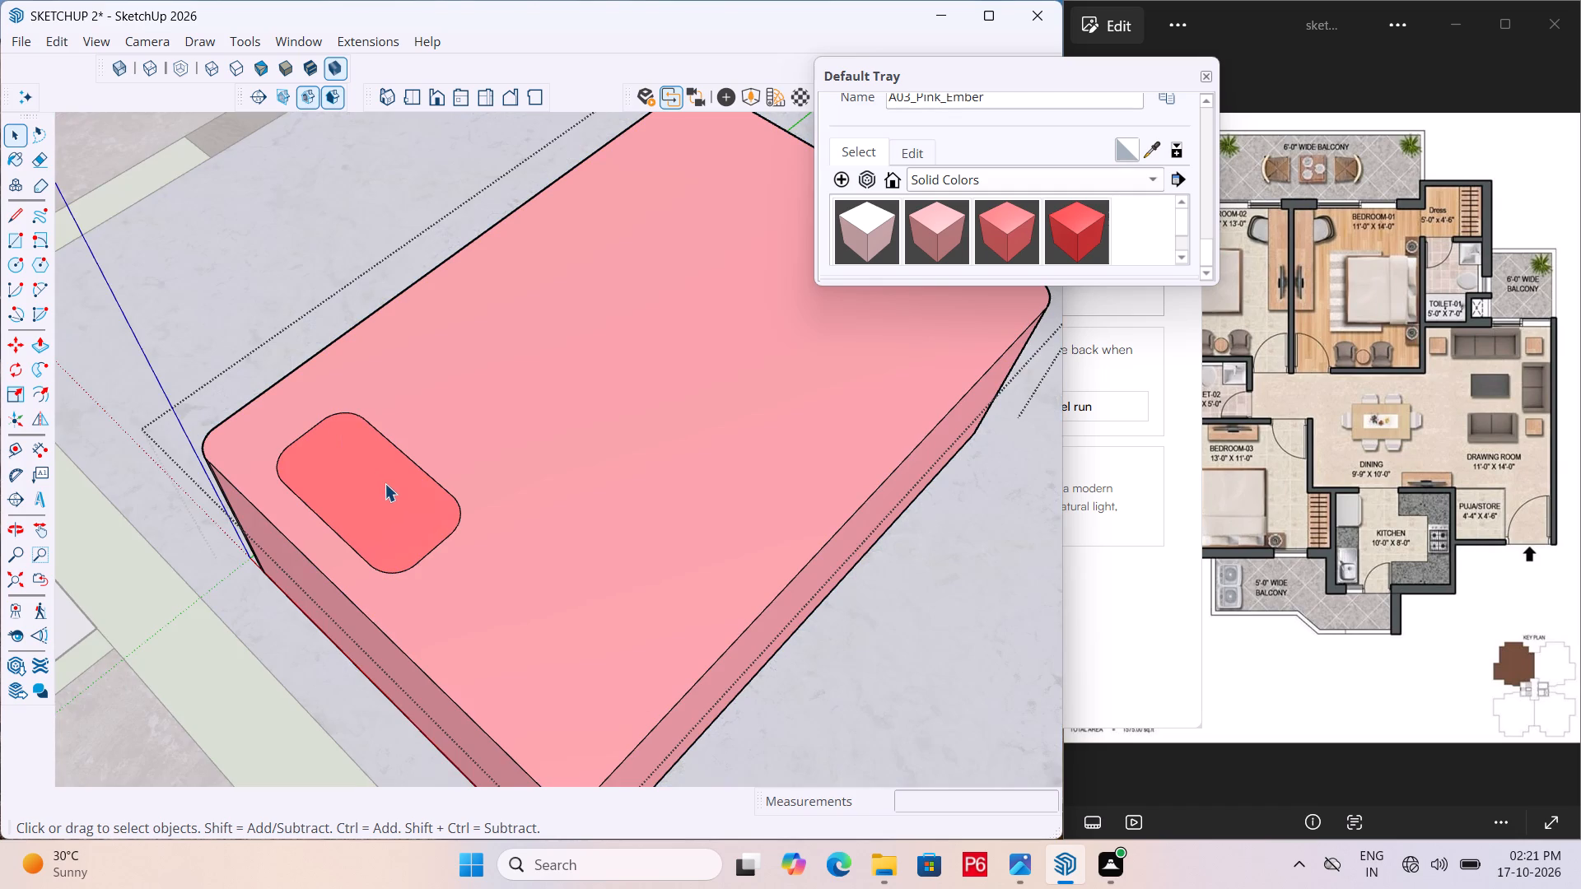
pyautogui.click(385, 483)
pyautogui.doubleClick(322, 482)
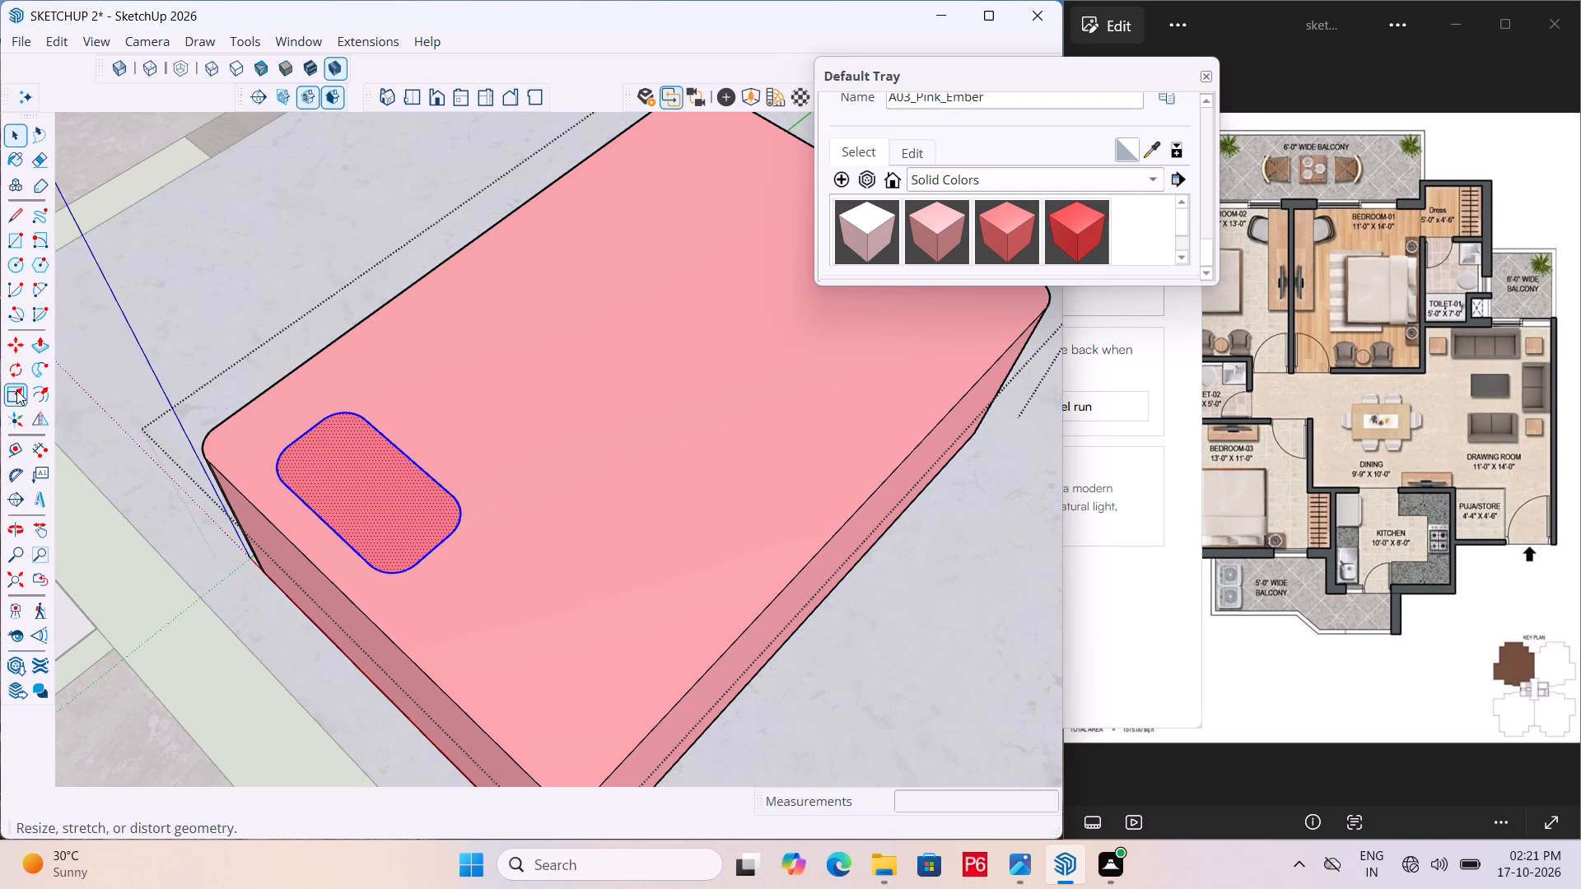
pyautogui.moveTo(16, 390); pyautogui.dragTo(26, 387)
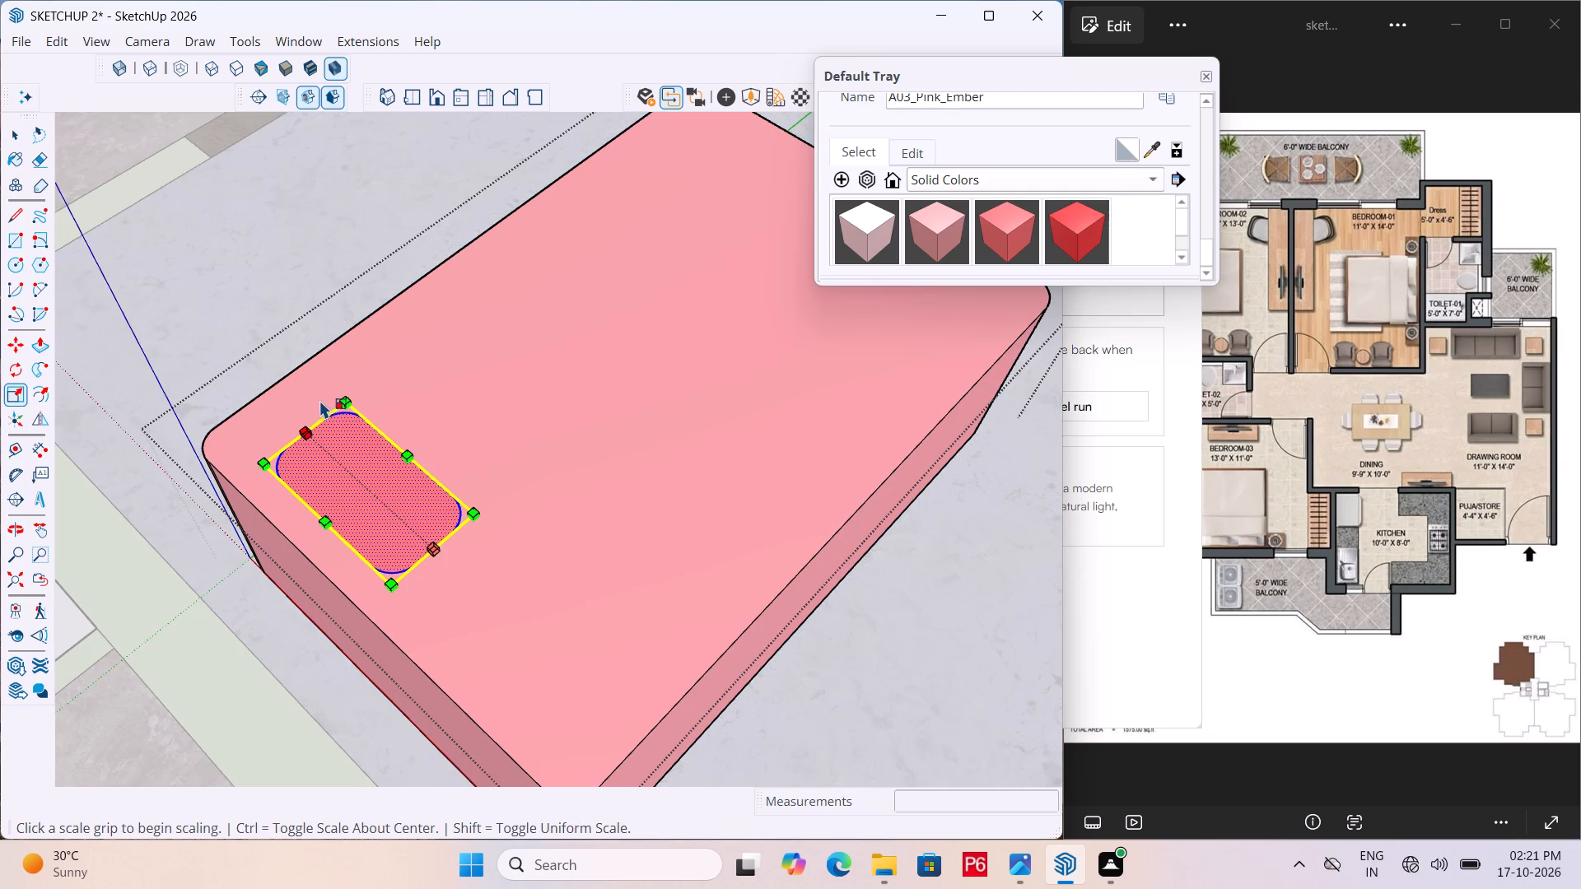
pyautogui.click(341, 397)
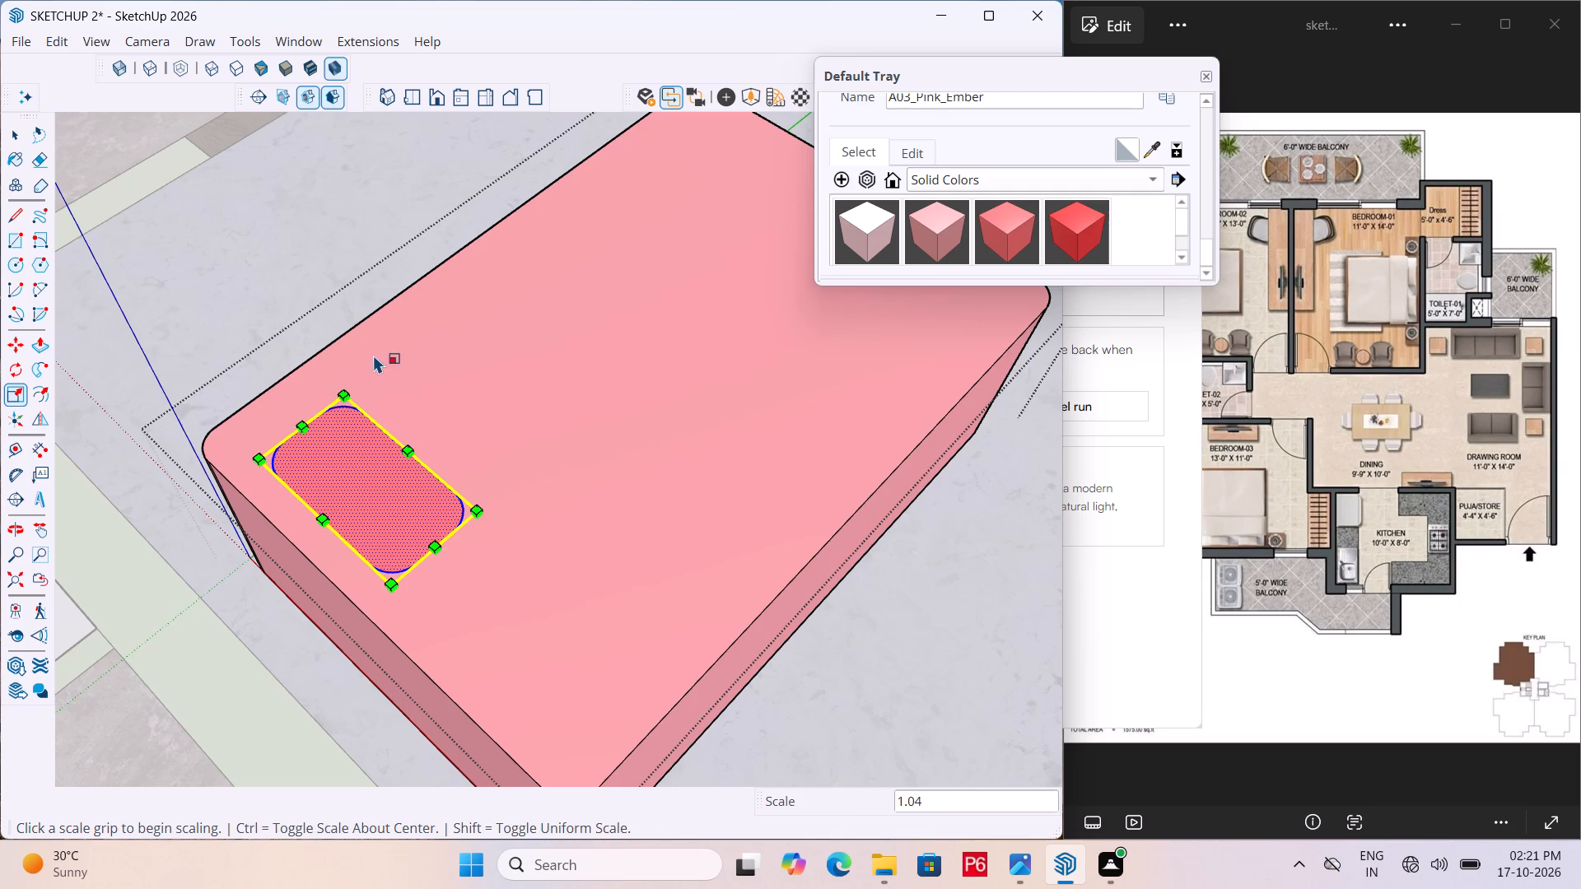
pyautogui.moveTo(338, 389); pyautogui.dragTo(352, 379)
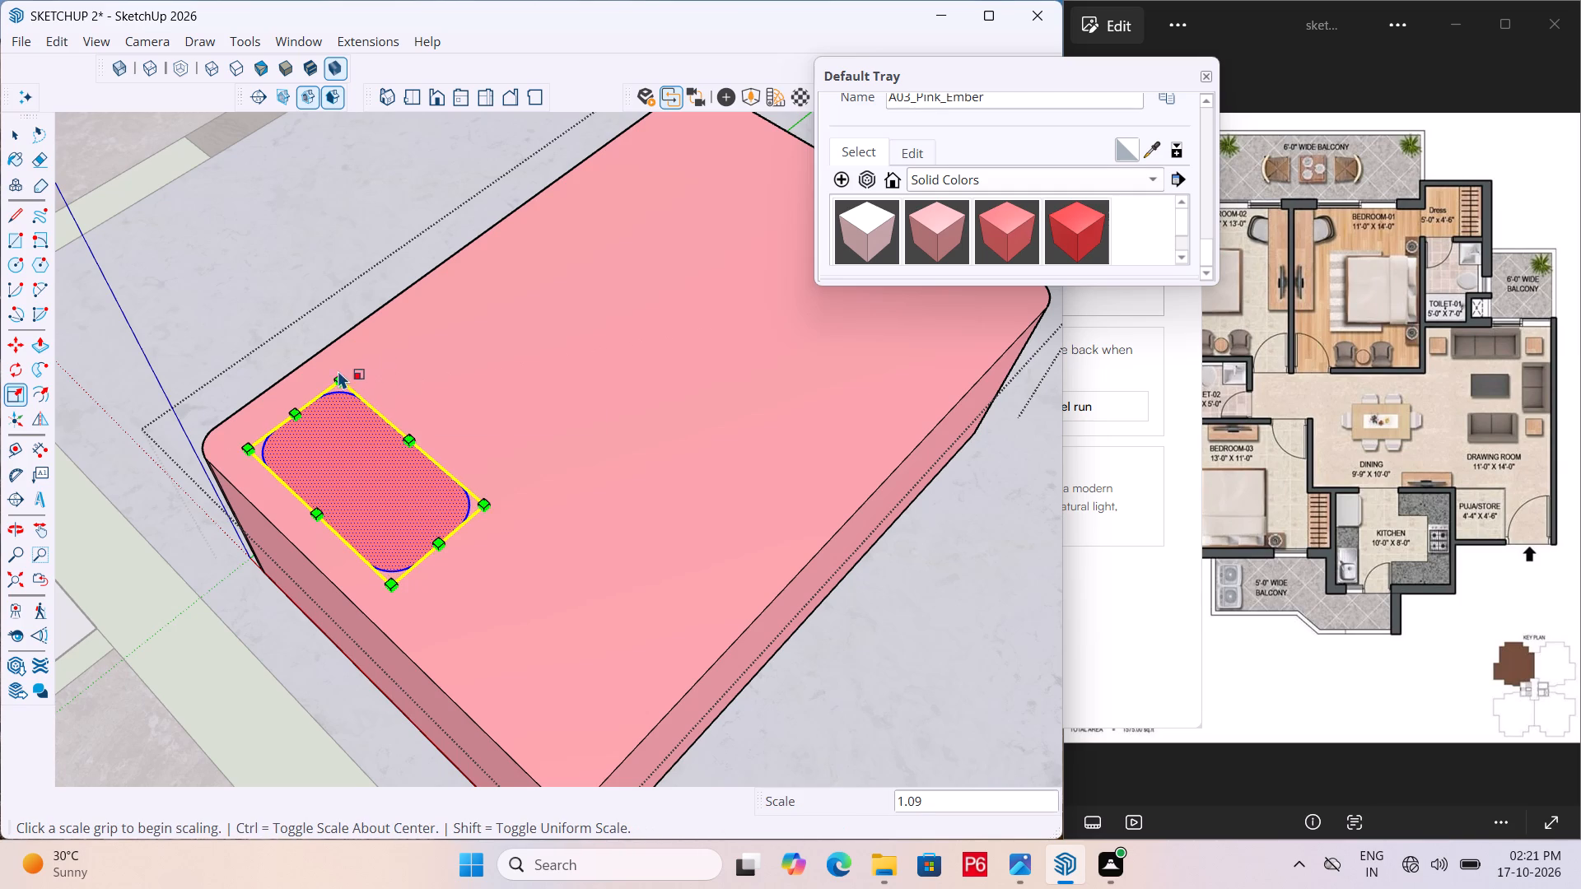
pyautogui.moveTo(334, 373); pyautogui.dragTo(345, 368)
pyautogui.scroll(5, 469, 535)
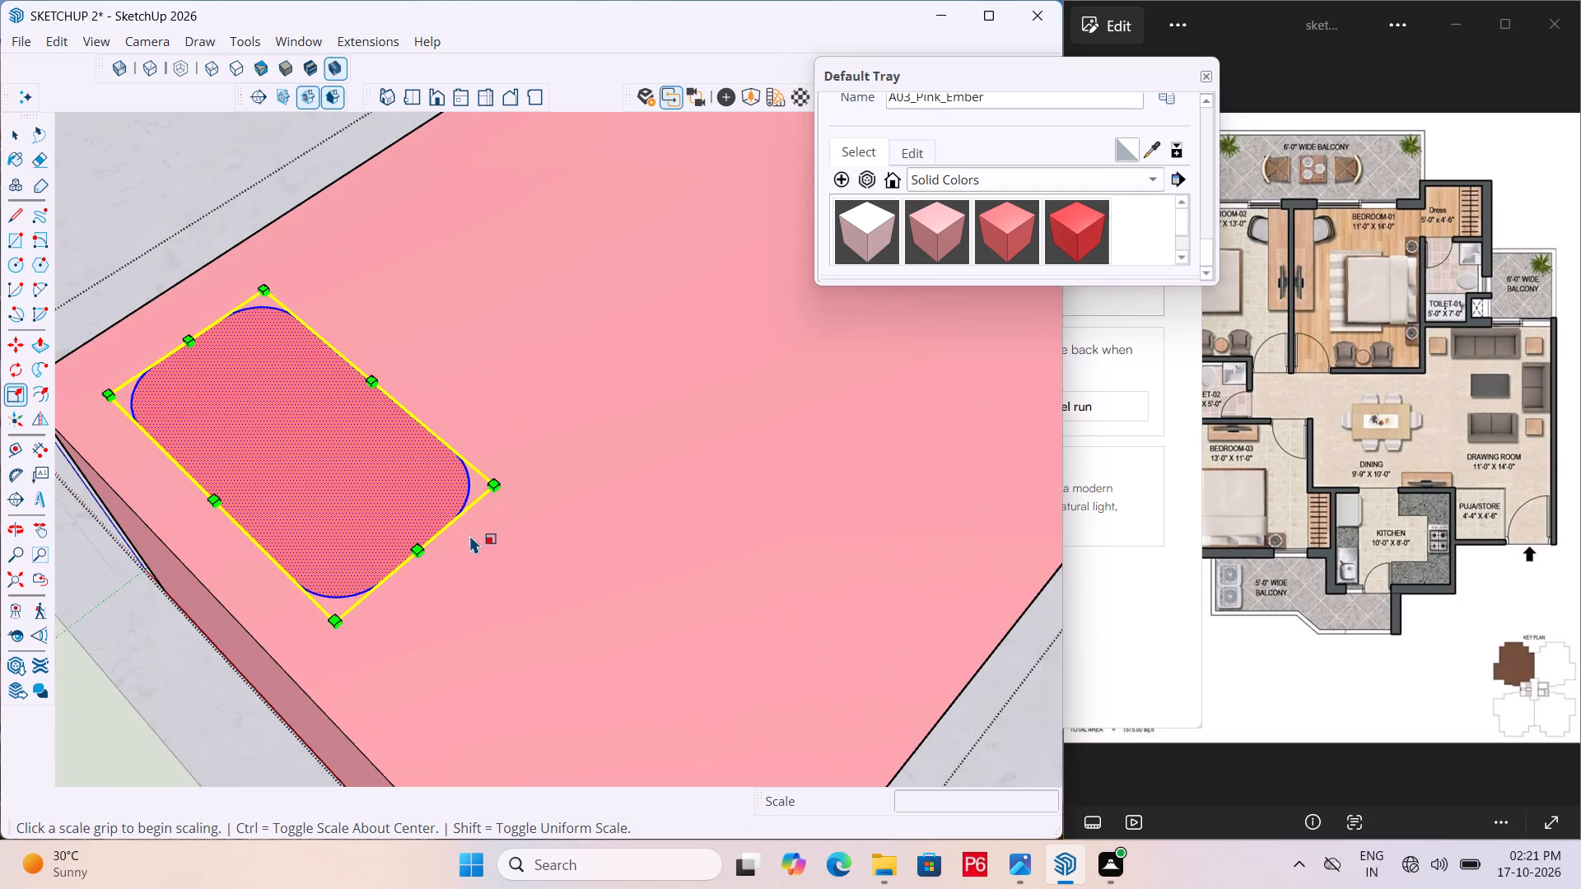
pyautogui.moveTo(491, 479); pyautogui.dragTo(516, 460)
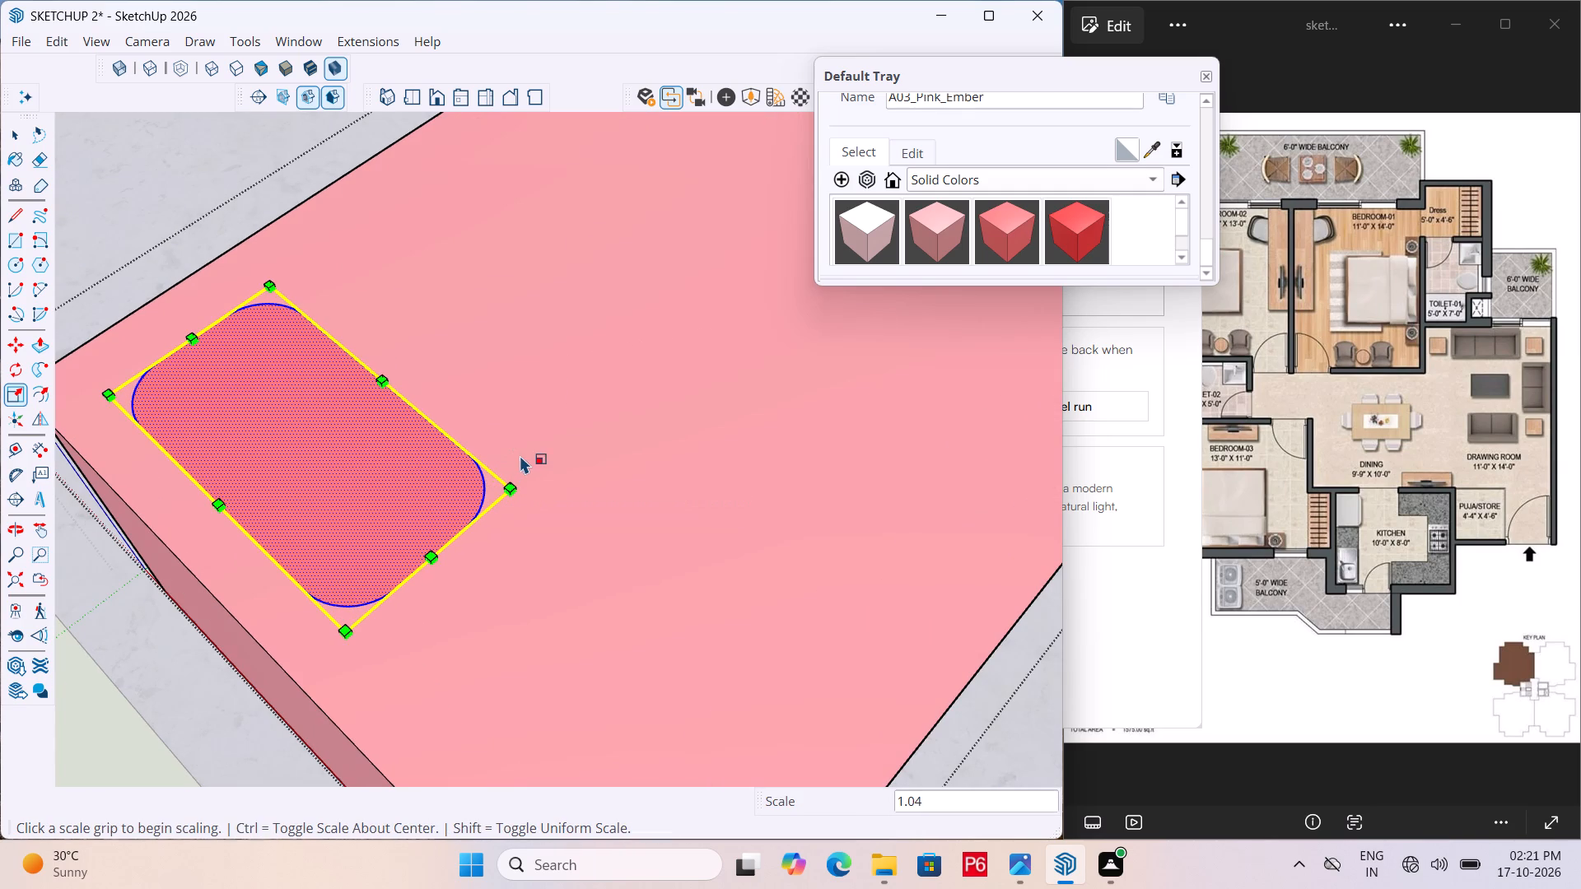
pyautogui.doubleClick(527, 448)
pyautogui.scroll(-4, 501, 484)
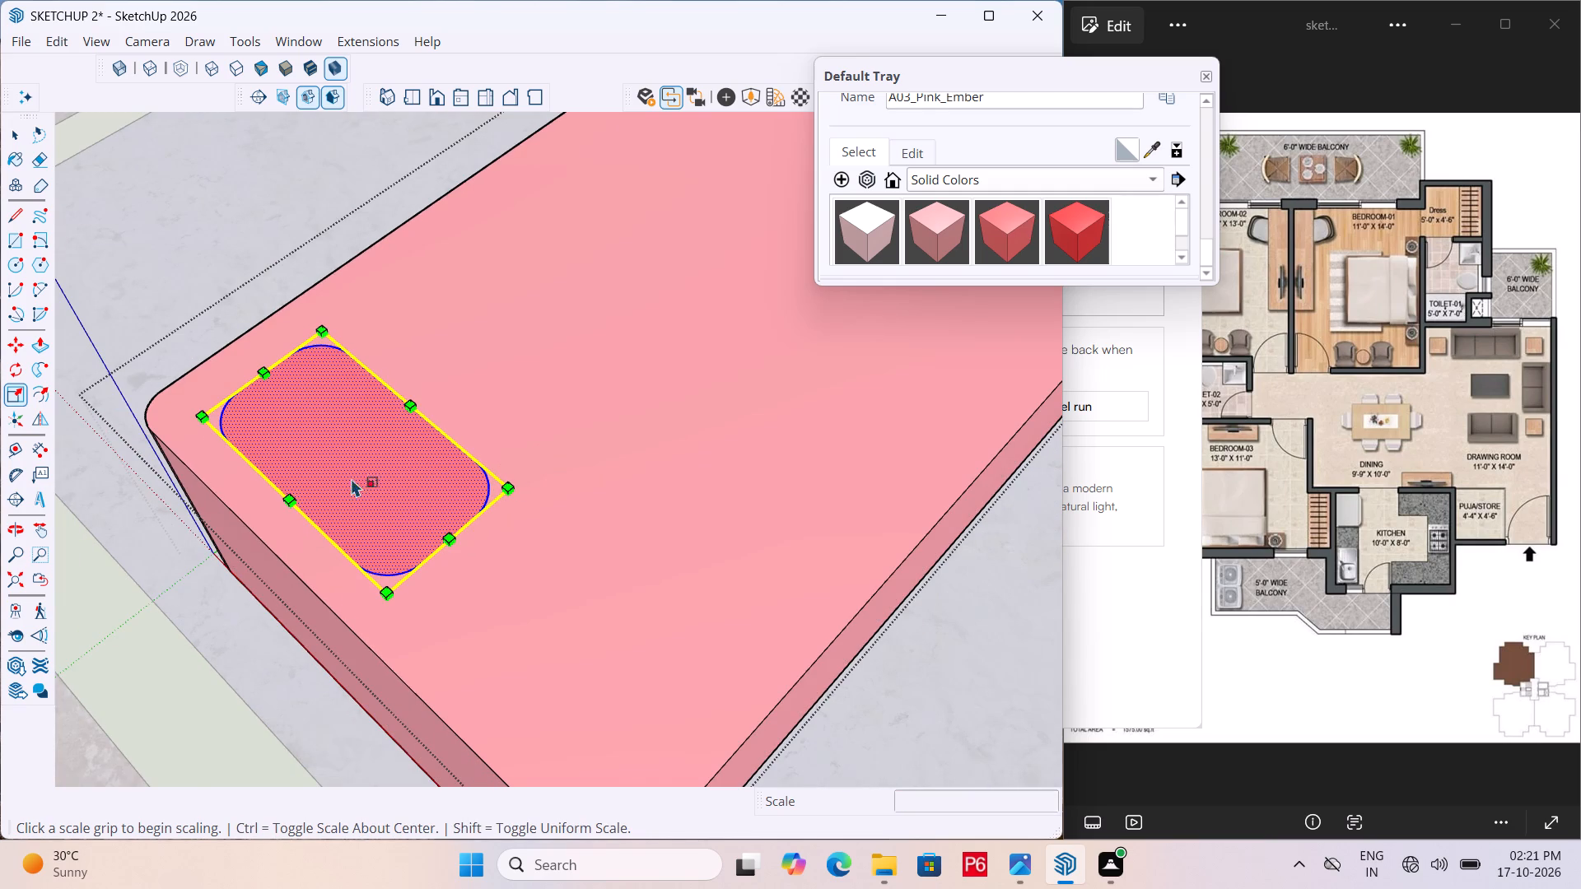
pyautogui.press('space')
pyautogui.click(420, 505)
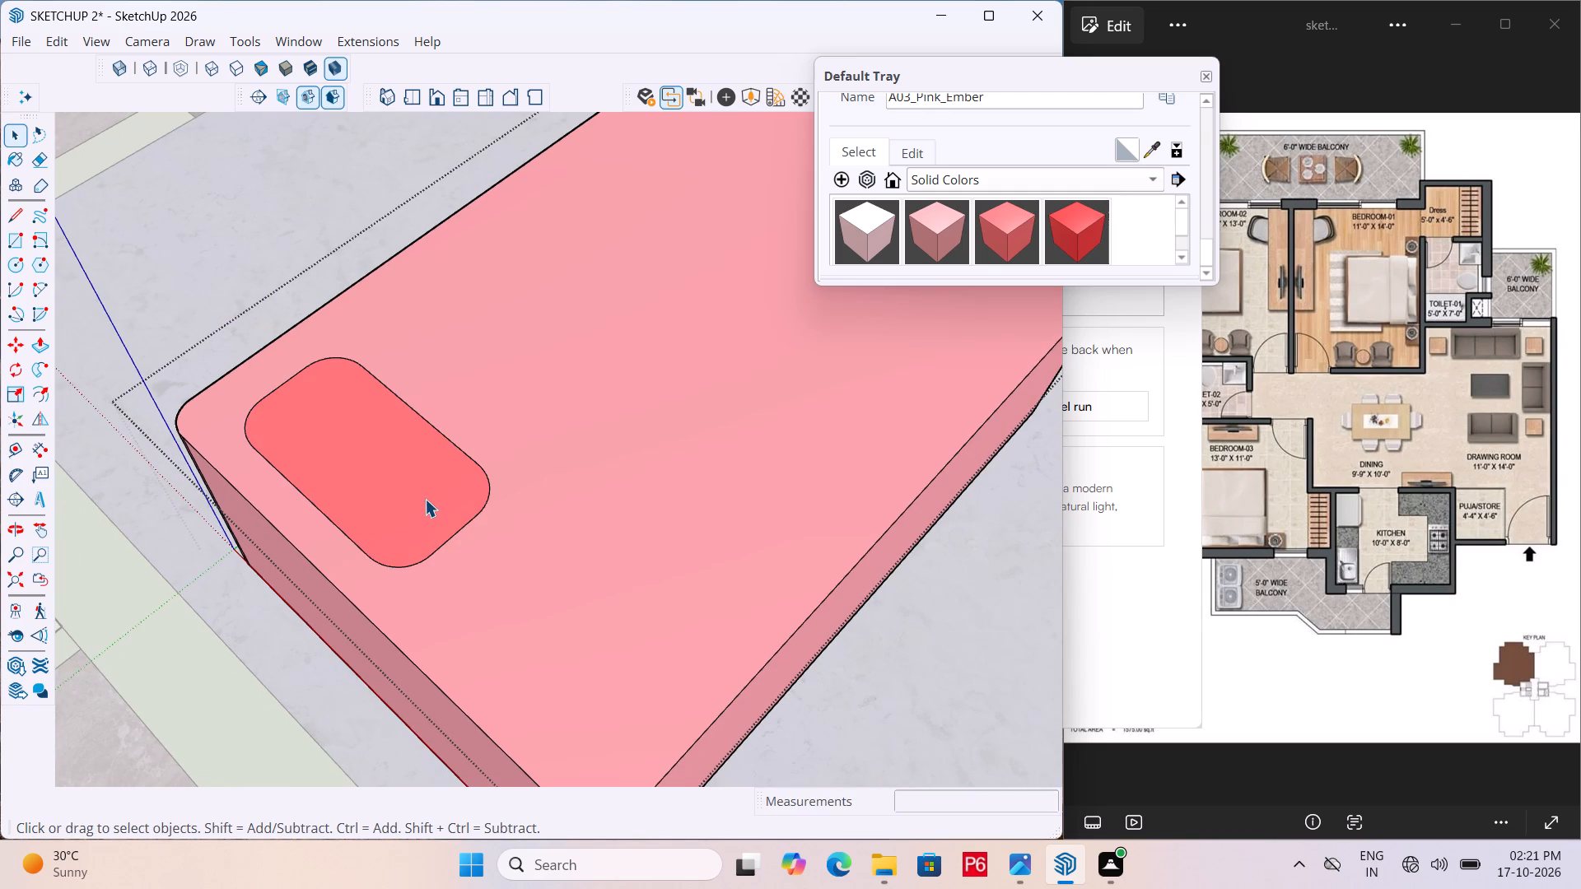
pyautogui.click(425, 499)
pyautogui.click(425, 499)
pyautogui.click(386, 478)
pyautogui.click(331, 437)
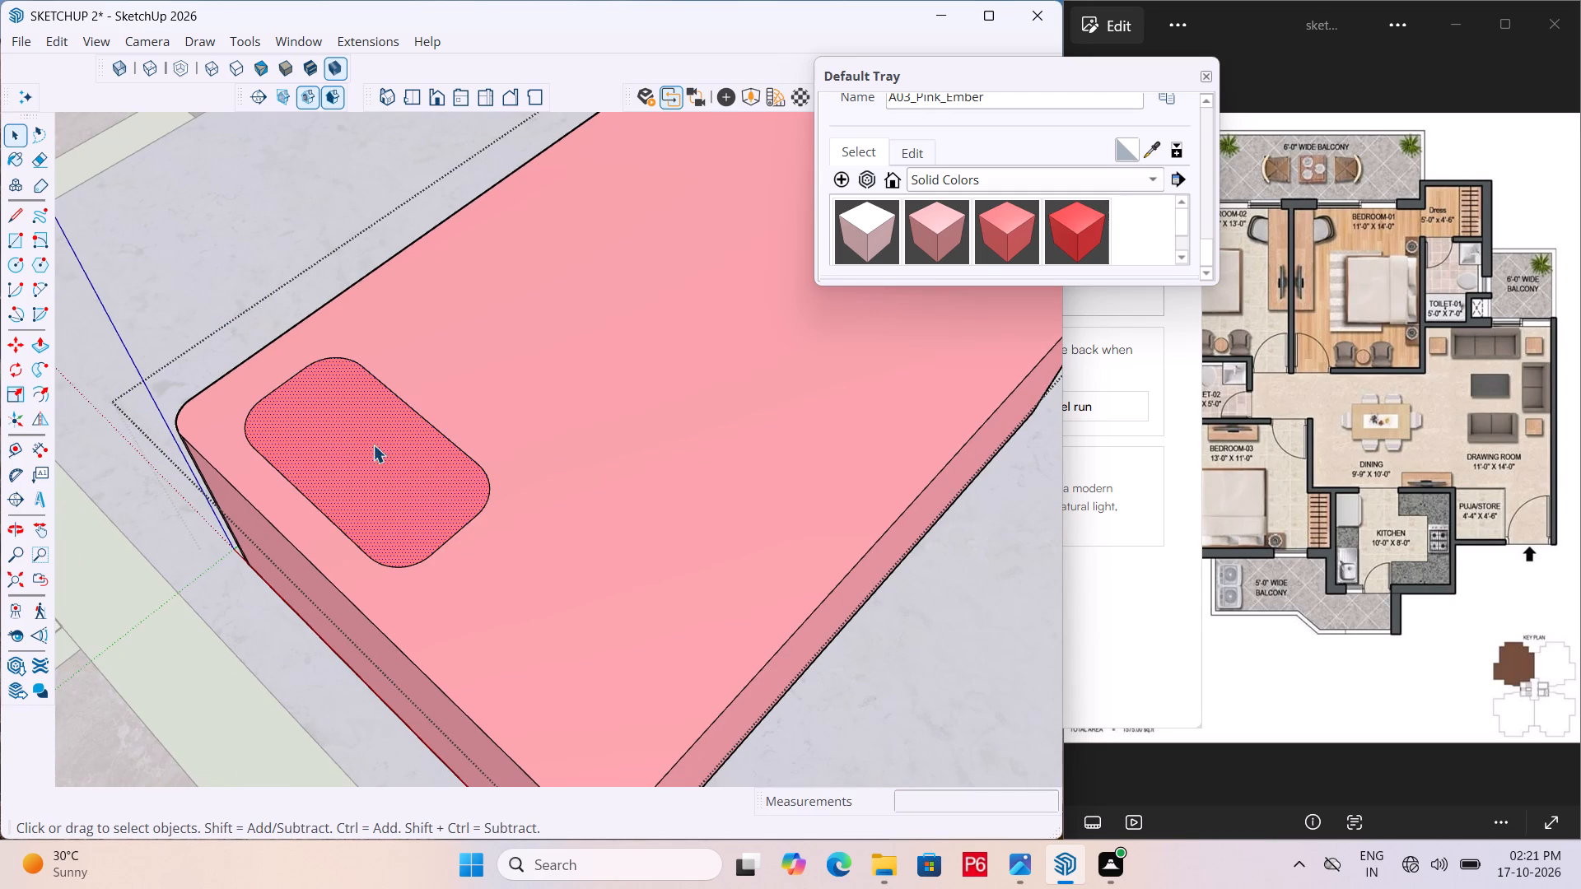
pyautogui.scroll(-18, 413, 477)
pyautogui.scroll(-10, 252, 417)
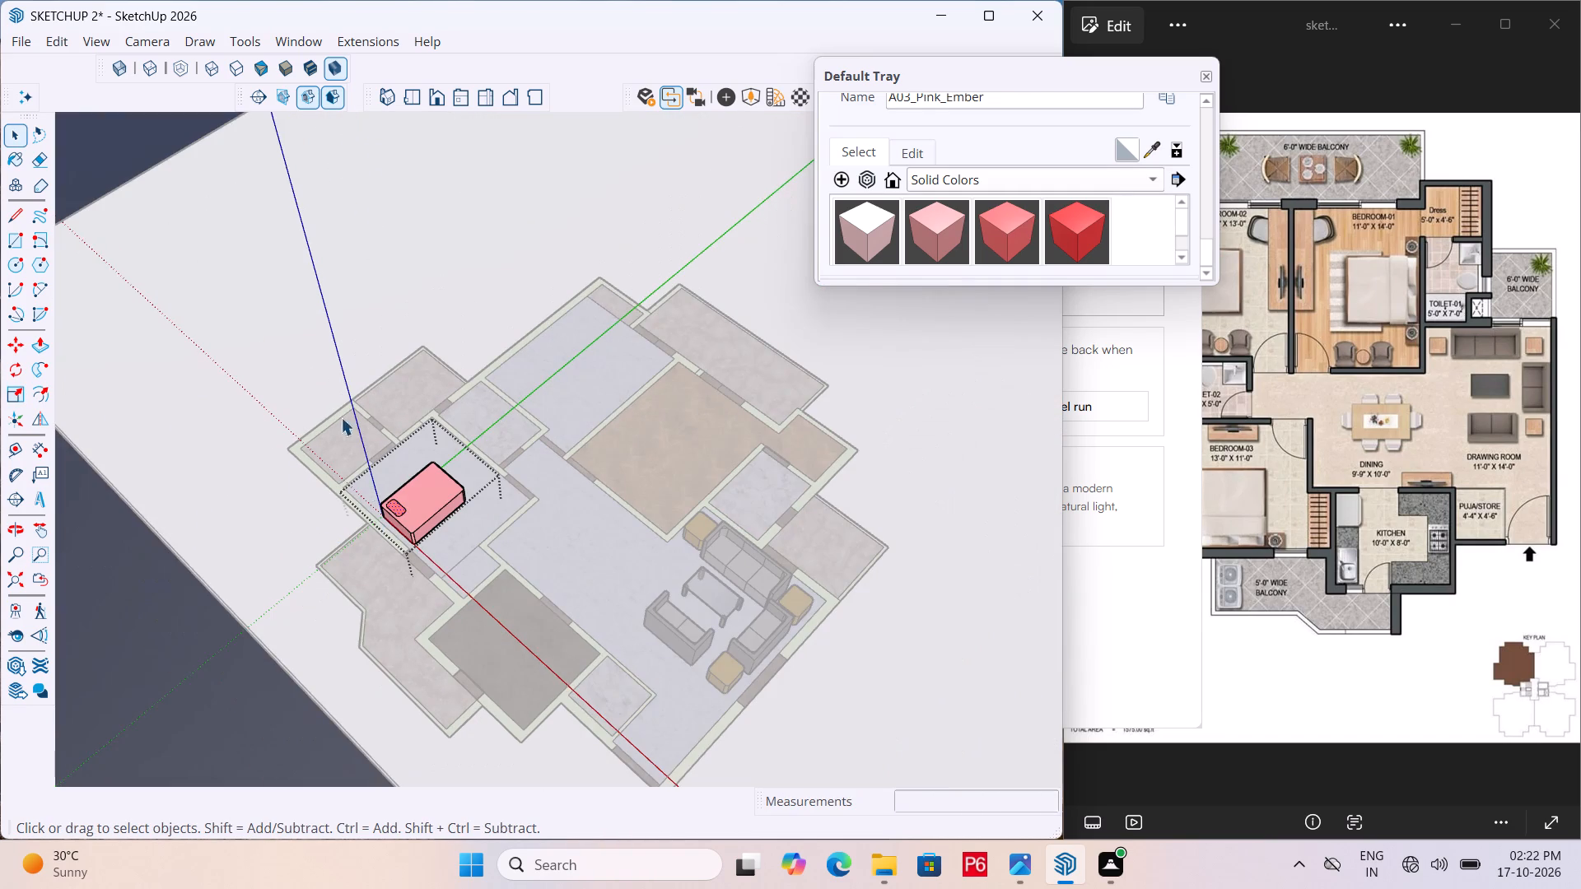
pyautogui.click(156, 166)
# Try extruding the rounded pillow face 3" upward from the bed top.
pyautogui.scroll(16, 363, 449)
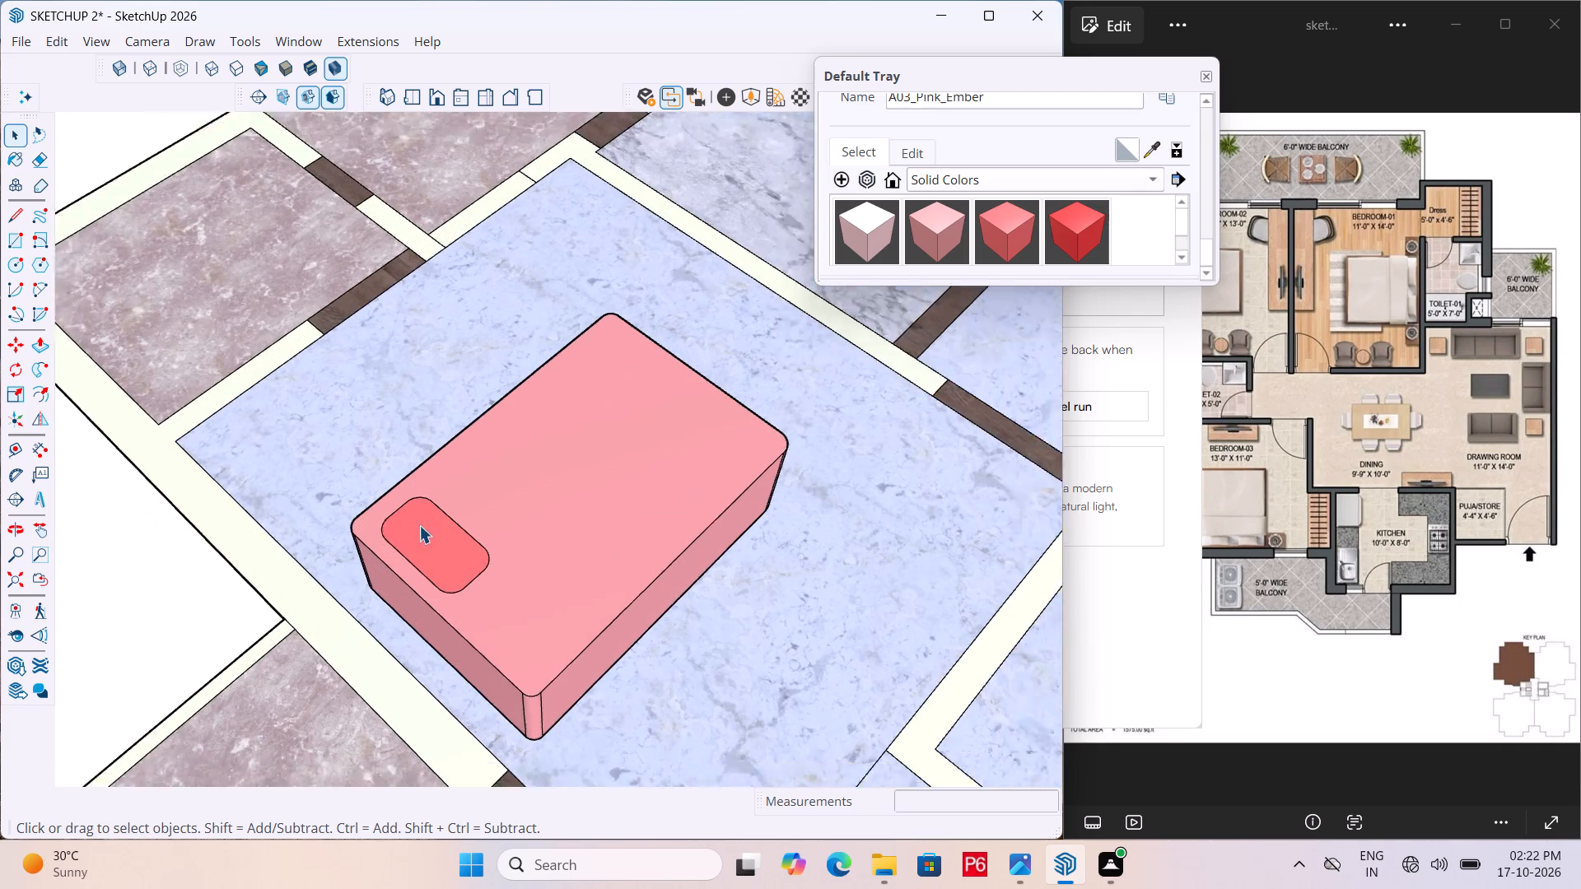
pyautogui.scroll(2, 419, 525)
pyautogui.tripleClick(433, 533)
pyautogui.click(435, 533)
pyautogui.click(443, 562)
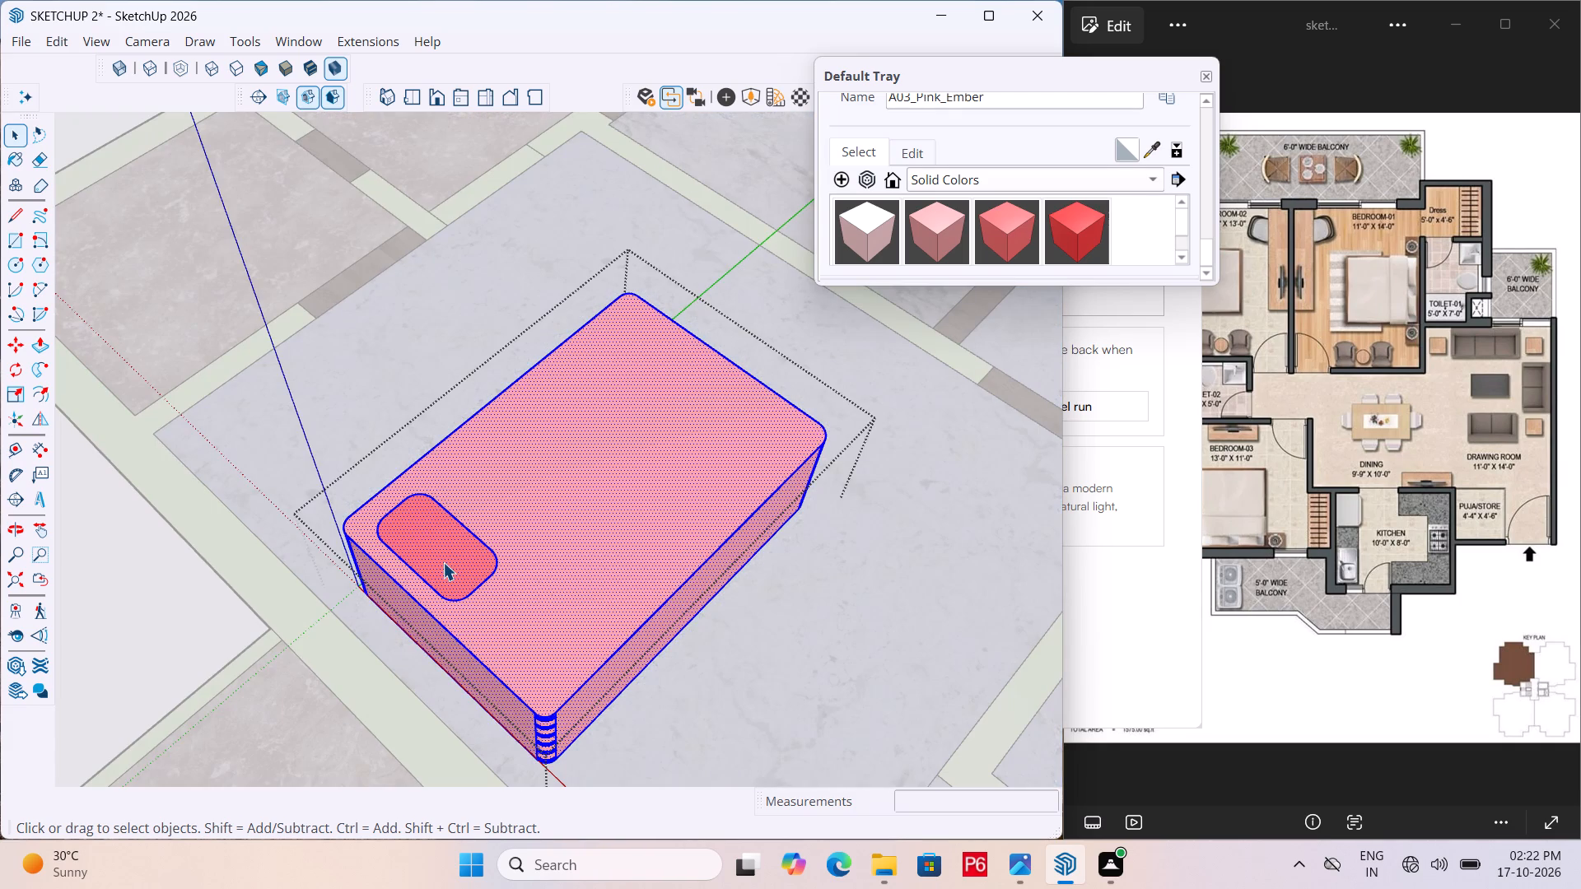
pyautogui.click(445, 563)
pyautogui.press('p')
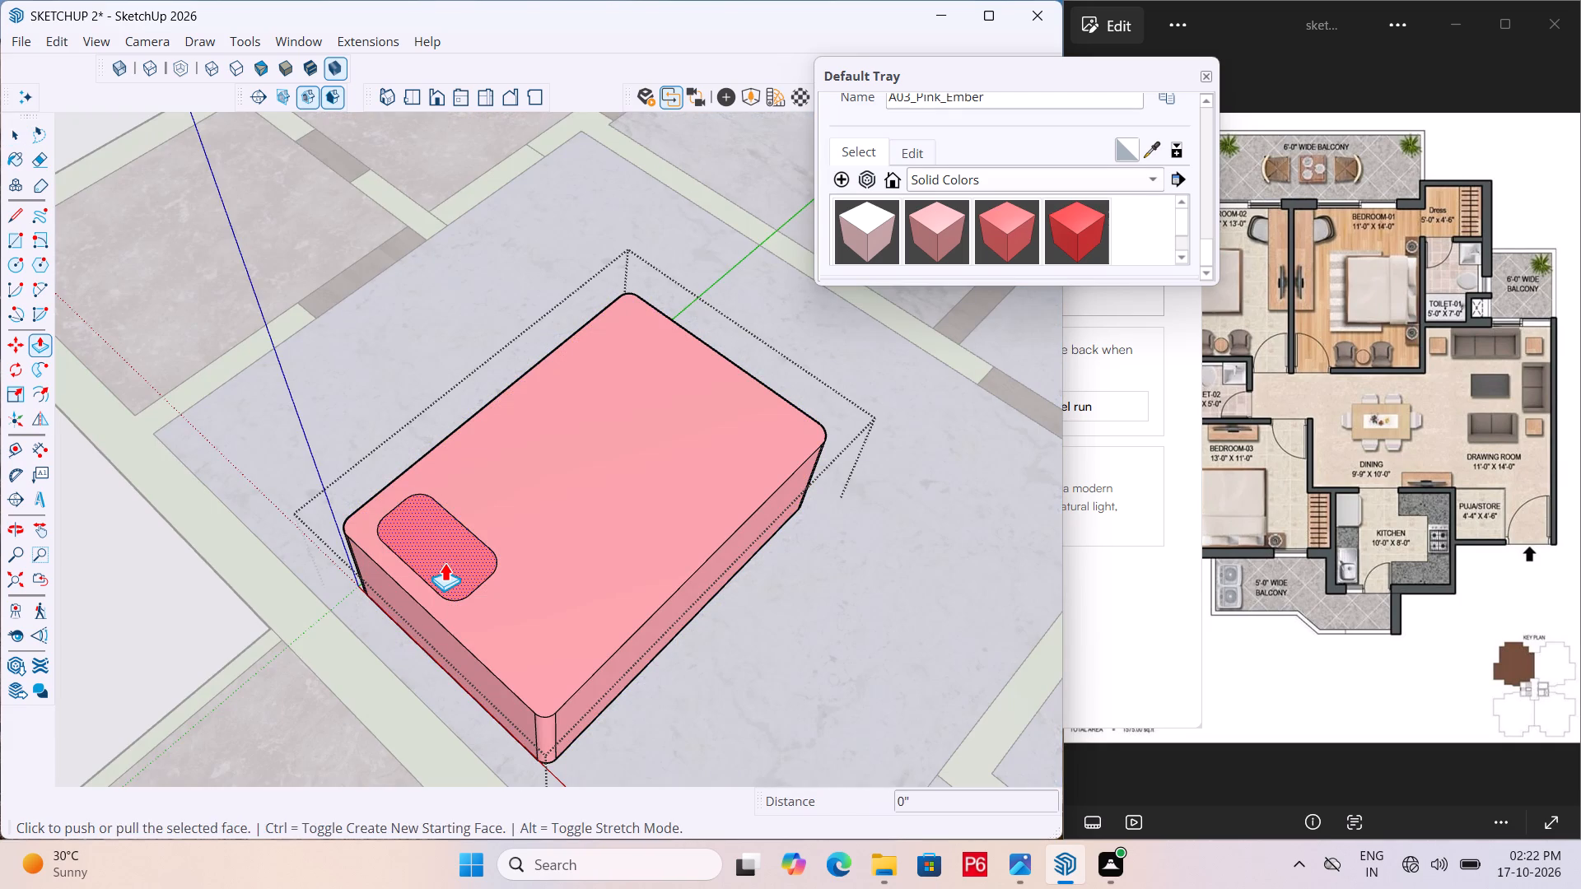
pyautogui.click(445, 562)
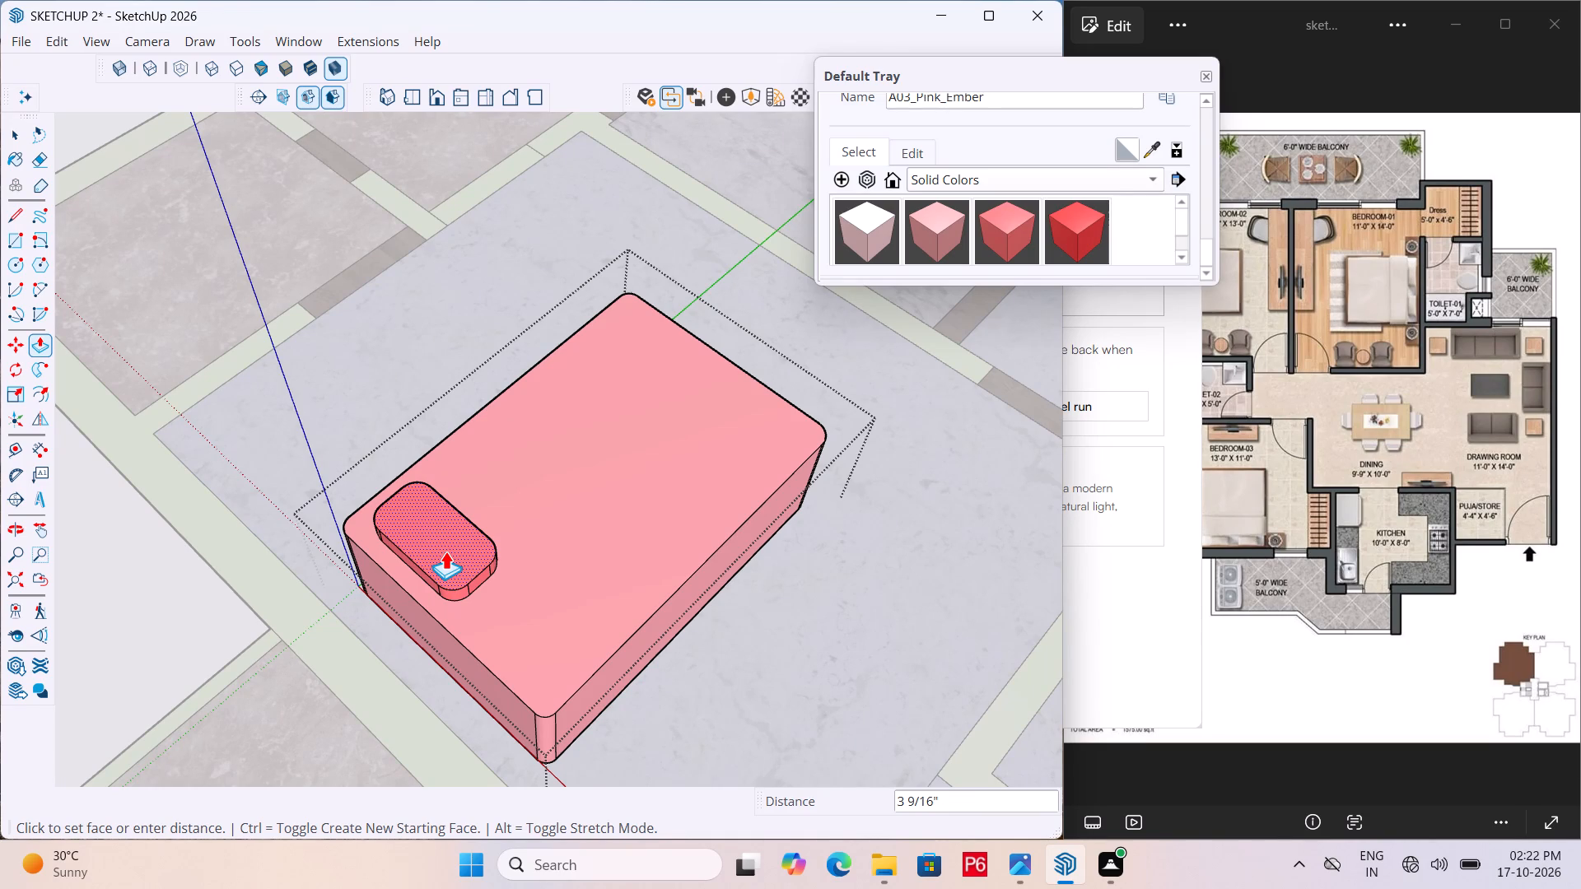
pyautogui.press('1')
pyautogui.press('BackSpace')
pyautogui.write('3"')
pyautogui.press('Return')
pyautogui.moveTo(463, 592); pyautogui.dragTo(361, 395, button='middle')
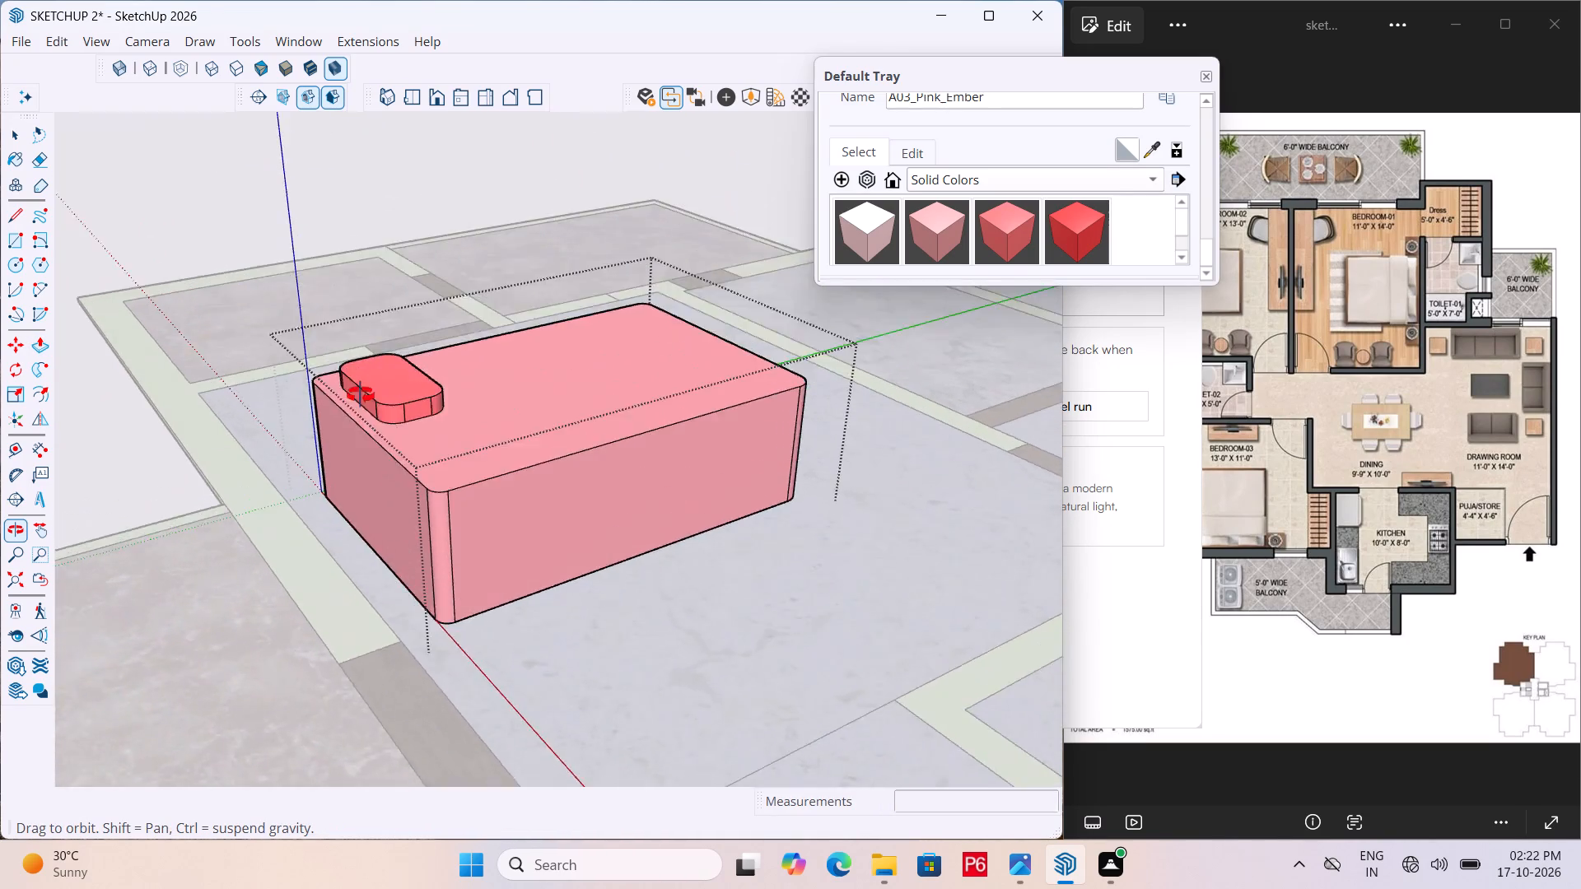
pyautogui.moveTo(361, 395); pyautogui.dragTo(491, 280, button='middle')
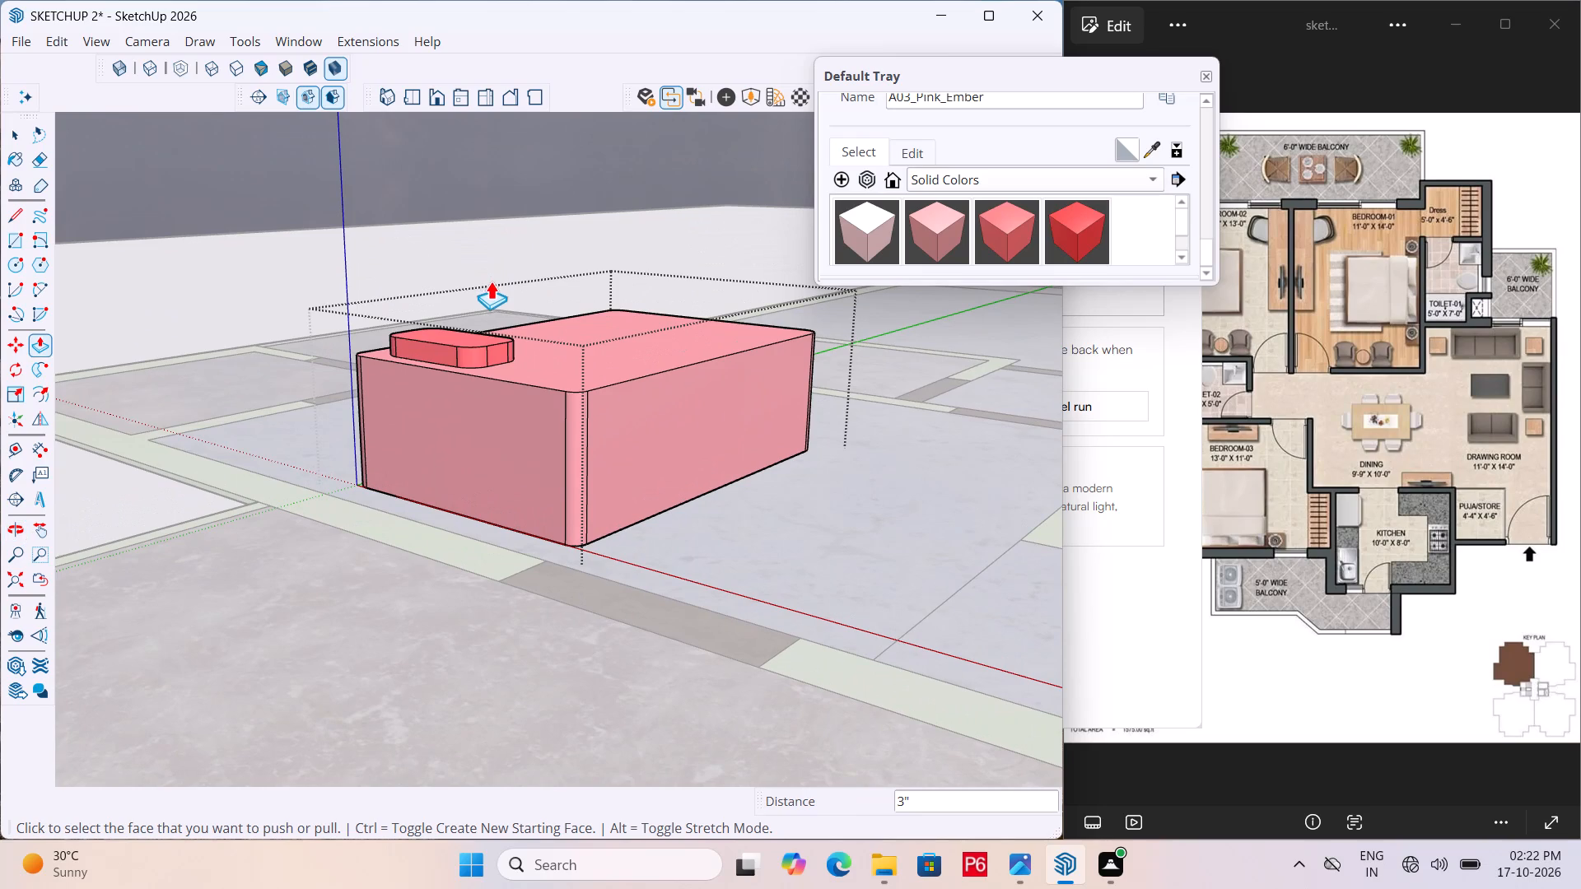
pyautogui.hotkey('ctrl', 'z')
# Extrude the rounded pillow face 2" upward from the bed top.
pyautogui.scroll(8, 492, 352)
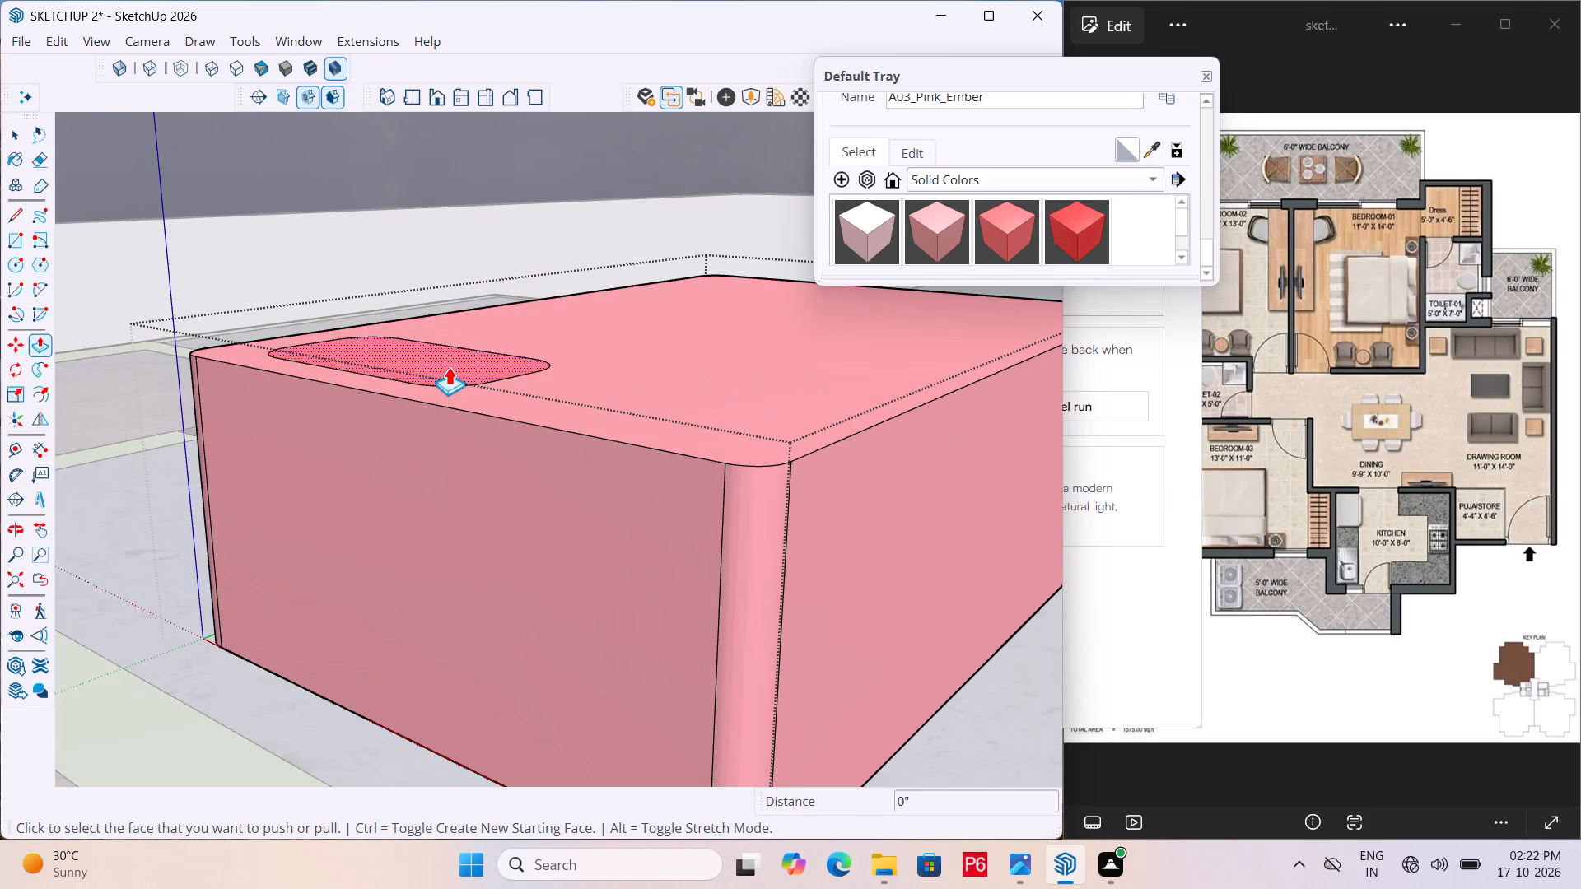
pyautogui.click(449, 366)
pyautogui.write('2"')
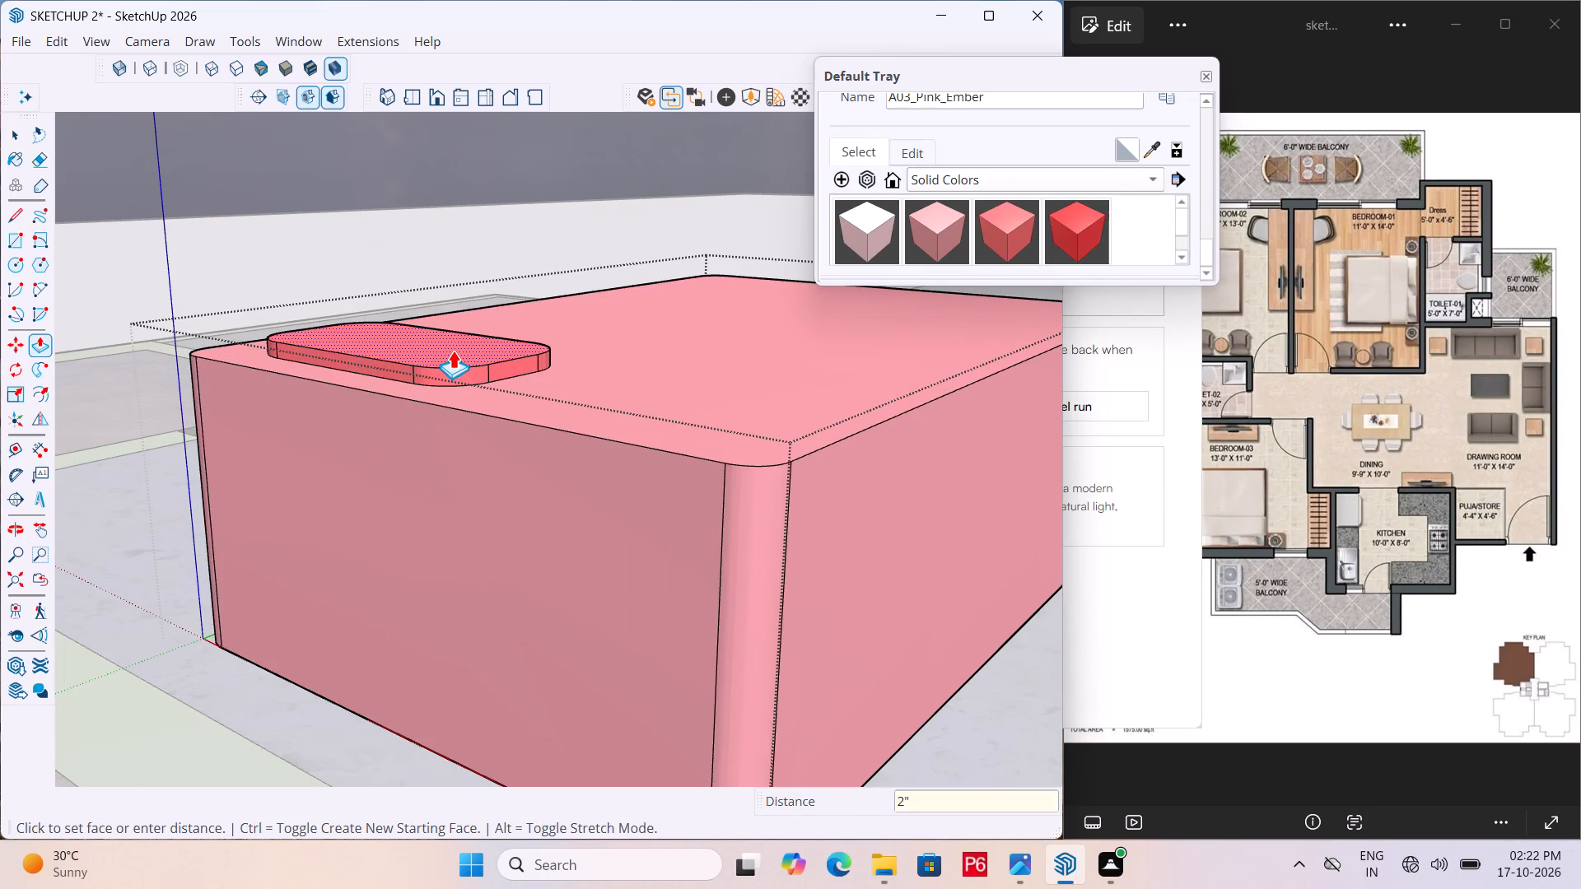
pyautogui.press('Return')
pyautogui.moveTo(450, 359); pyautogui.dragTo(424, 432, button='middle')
# Save the model.
pyautogui.hotkey('ctrl', 's')
pyautogui.hotkey('ctrl', 's')
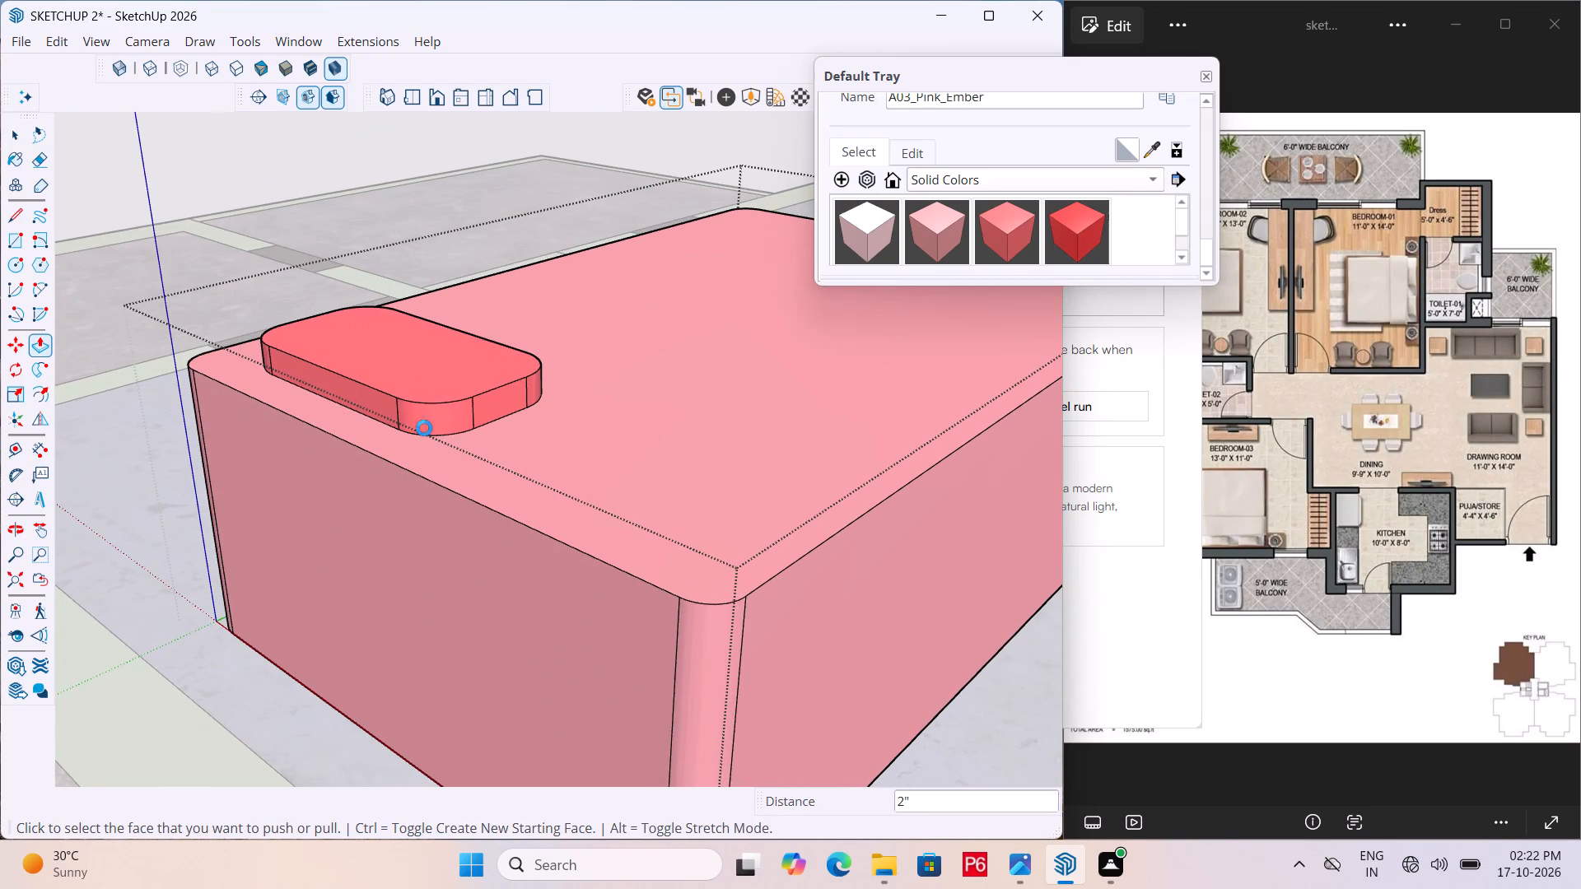
pyautogui.hotkey('ctrl', 's')
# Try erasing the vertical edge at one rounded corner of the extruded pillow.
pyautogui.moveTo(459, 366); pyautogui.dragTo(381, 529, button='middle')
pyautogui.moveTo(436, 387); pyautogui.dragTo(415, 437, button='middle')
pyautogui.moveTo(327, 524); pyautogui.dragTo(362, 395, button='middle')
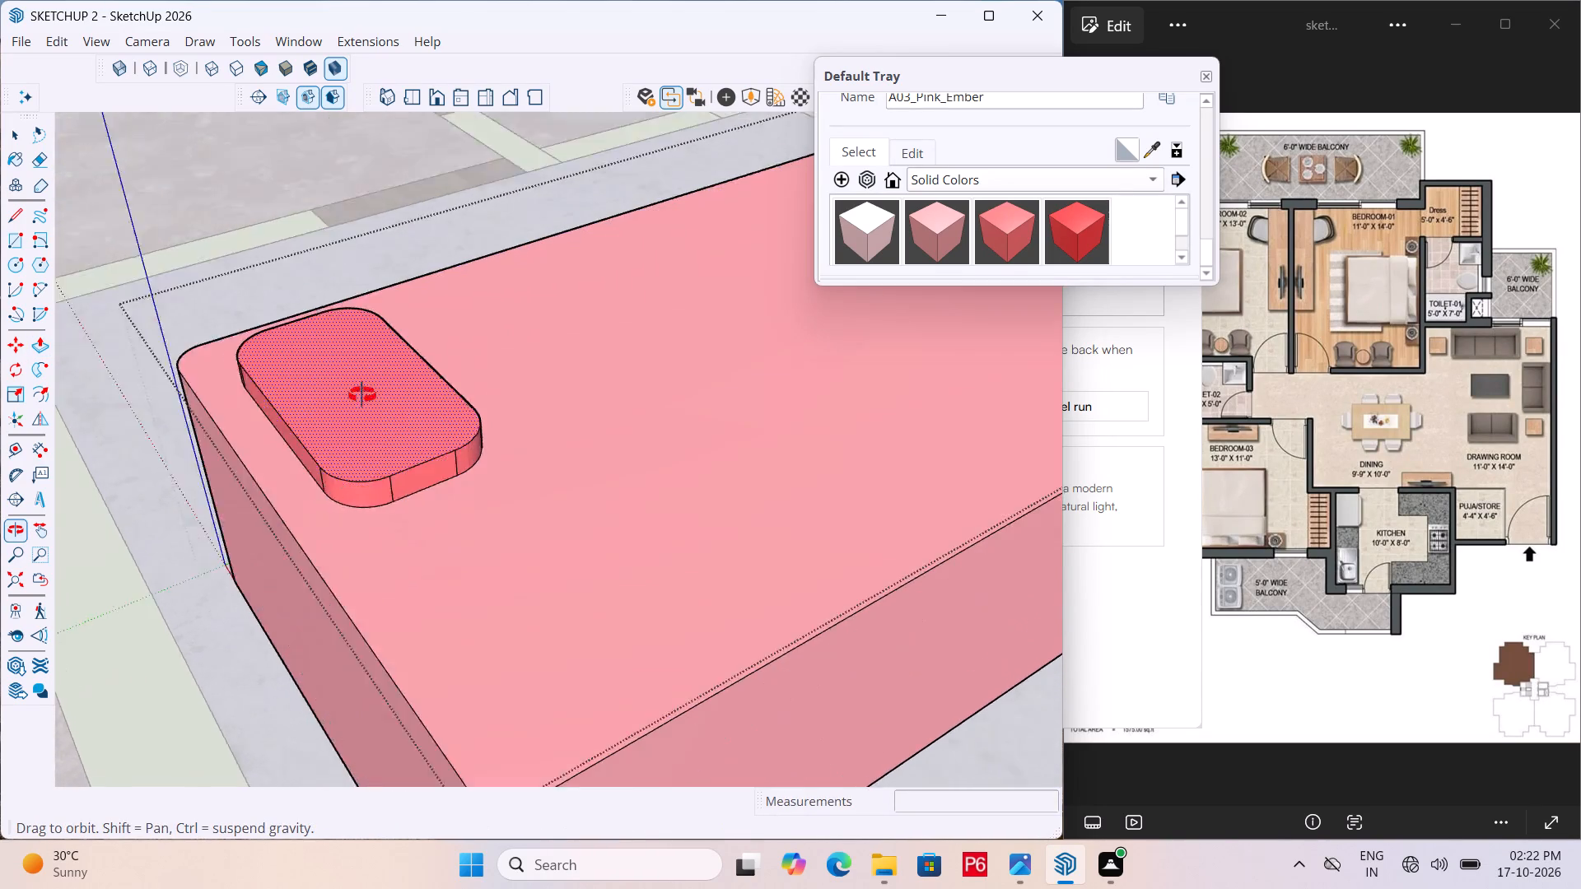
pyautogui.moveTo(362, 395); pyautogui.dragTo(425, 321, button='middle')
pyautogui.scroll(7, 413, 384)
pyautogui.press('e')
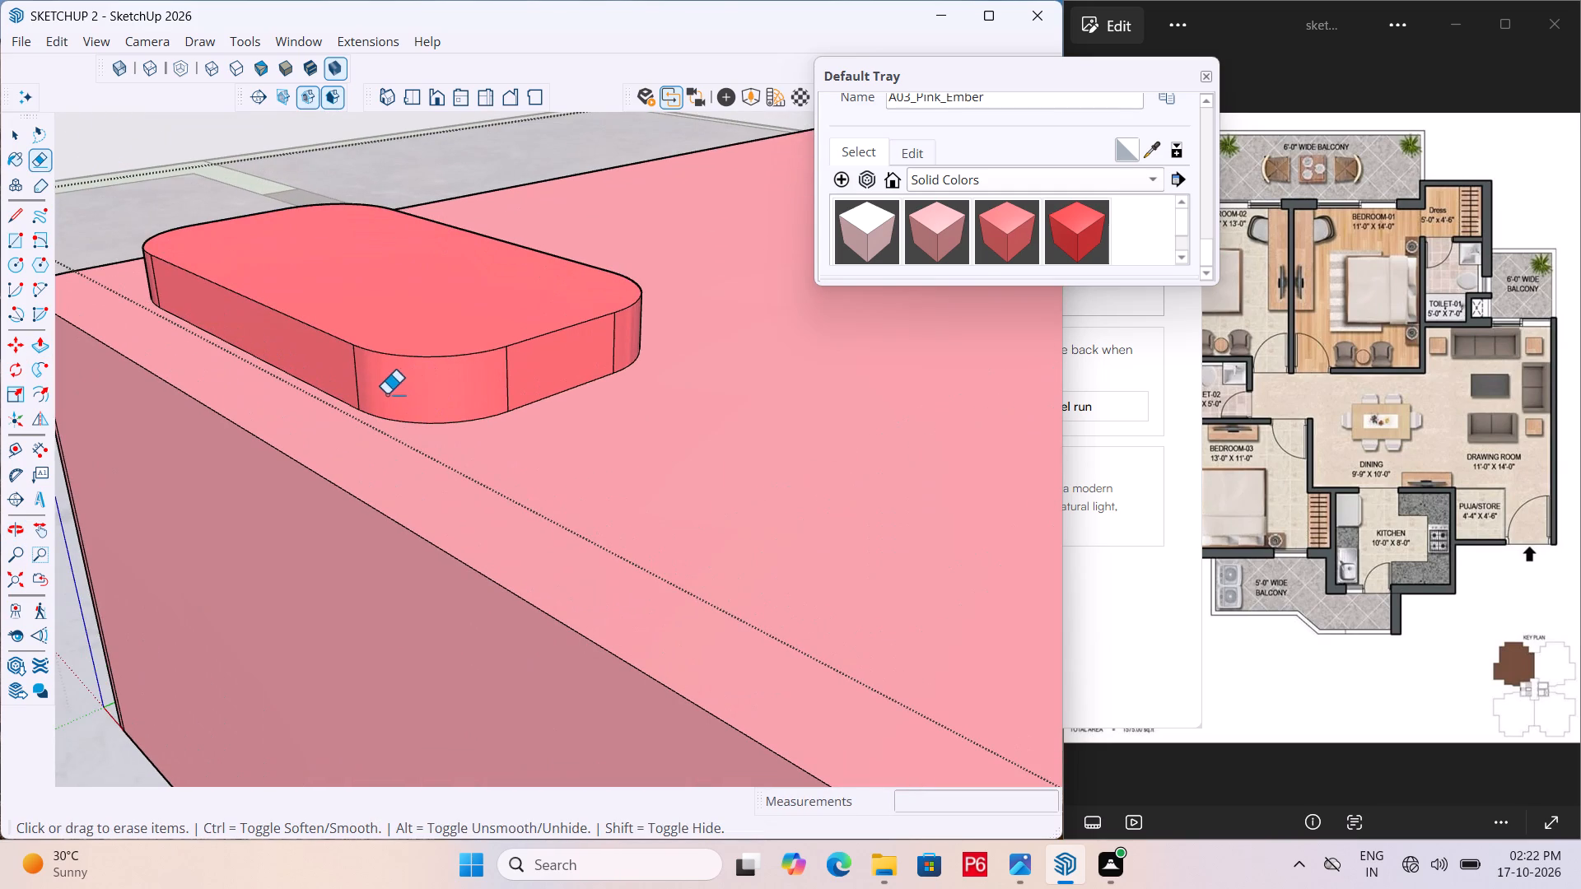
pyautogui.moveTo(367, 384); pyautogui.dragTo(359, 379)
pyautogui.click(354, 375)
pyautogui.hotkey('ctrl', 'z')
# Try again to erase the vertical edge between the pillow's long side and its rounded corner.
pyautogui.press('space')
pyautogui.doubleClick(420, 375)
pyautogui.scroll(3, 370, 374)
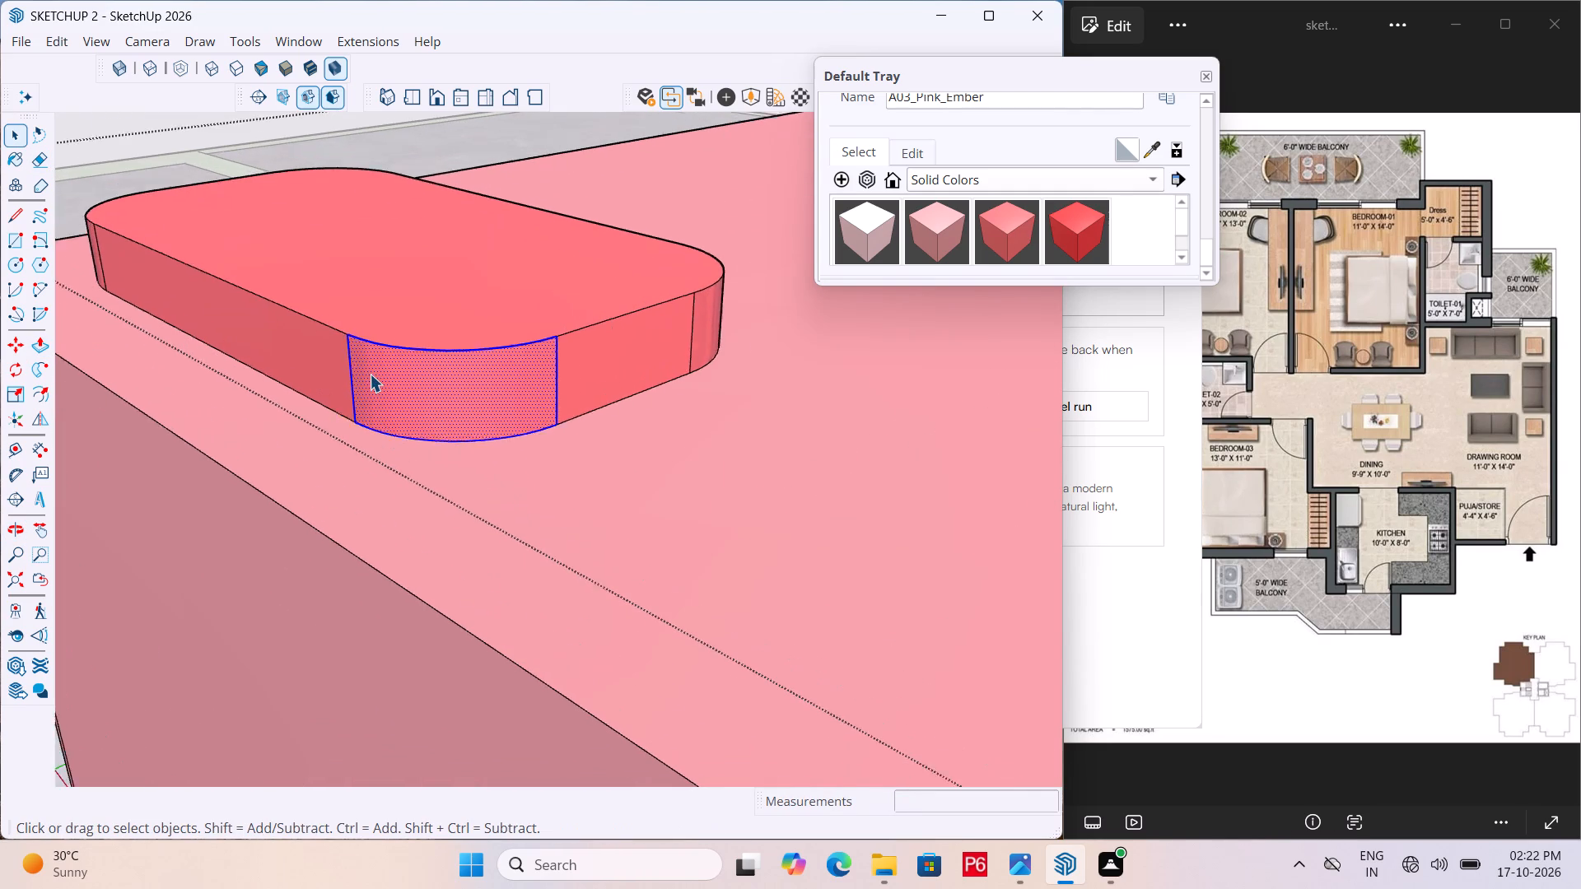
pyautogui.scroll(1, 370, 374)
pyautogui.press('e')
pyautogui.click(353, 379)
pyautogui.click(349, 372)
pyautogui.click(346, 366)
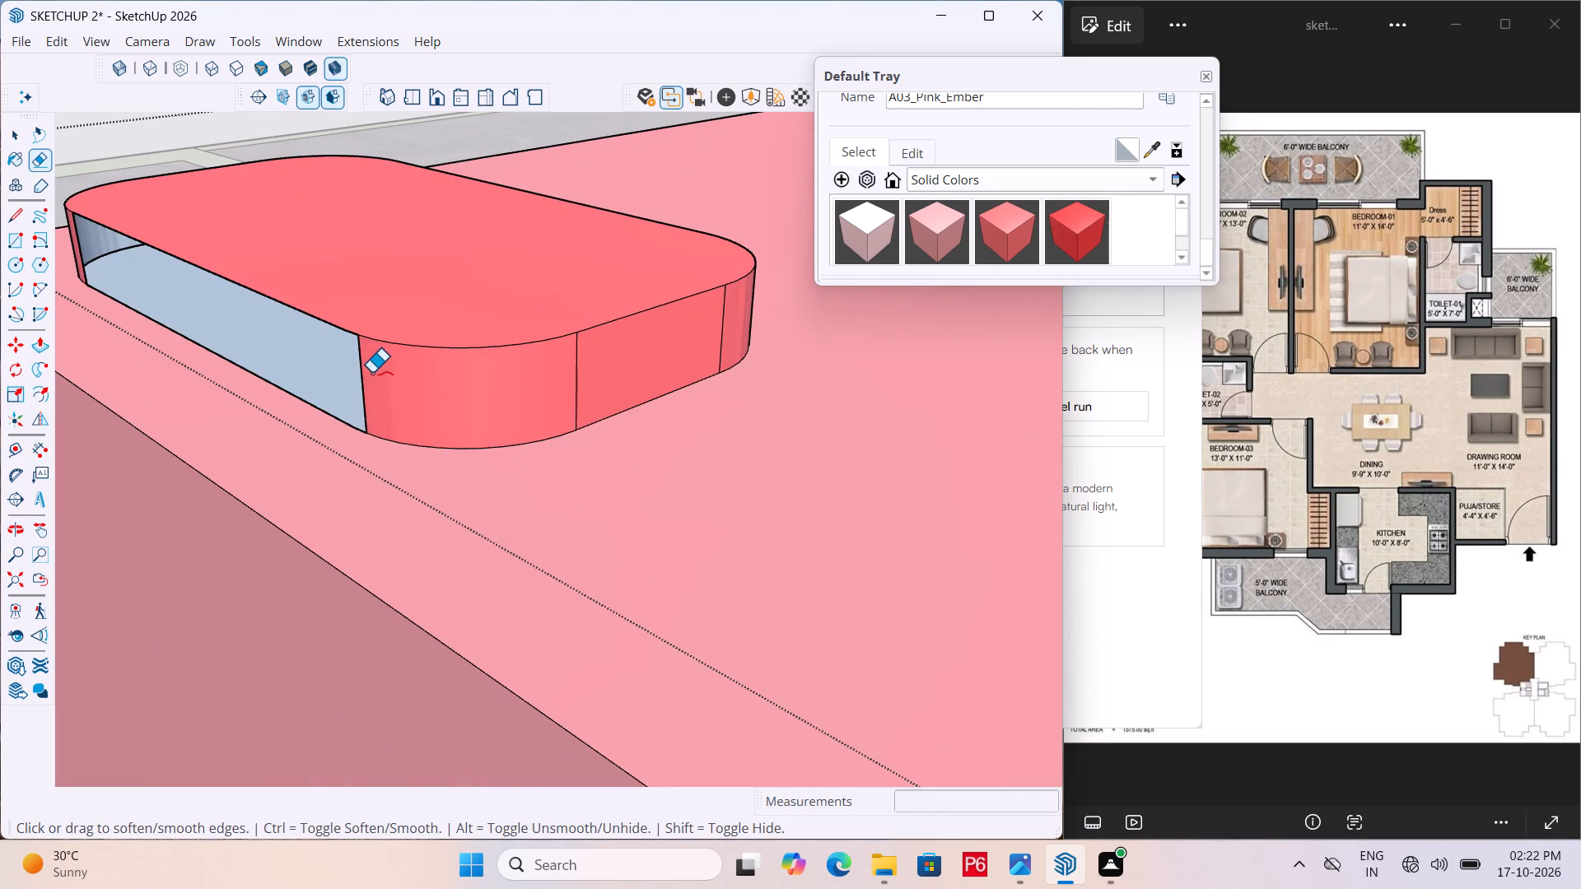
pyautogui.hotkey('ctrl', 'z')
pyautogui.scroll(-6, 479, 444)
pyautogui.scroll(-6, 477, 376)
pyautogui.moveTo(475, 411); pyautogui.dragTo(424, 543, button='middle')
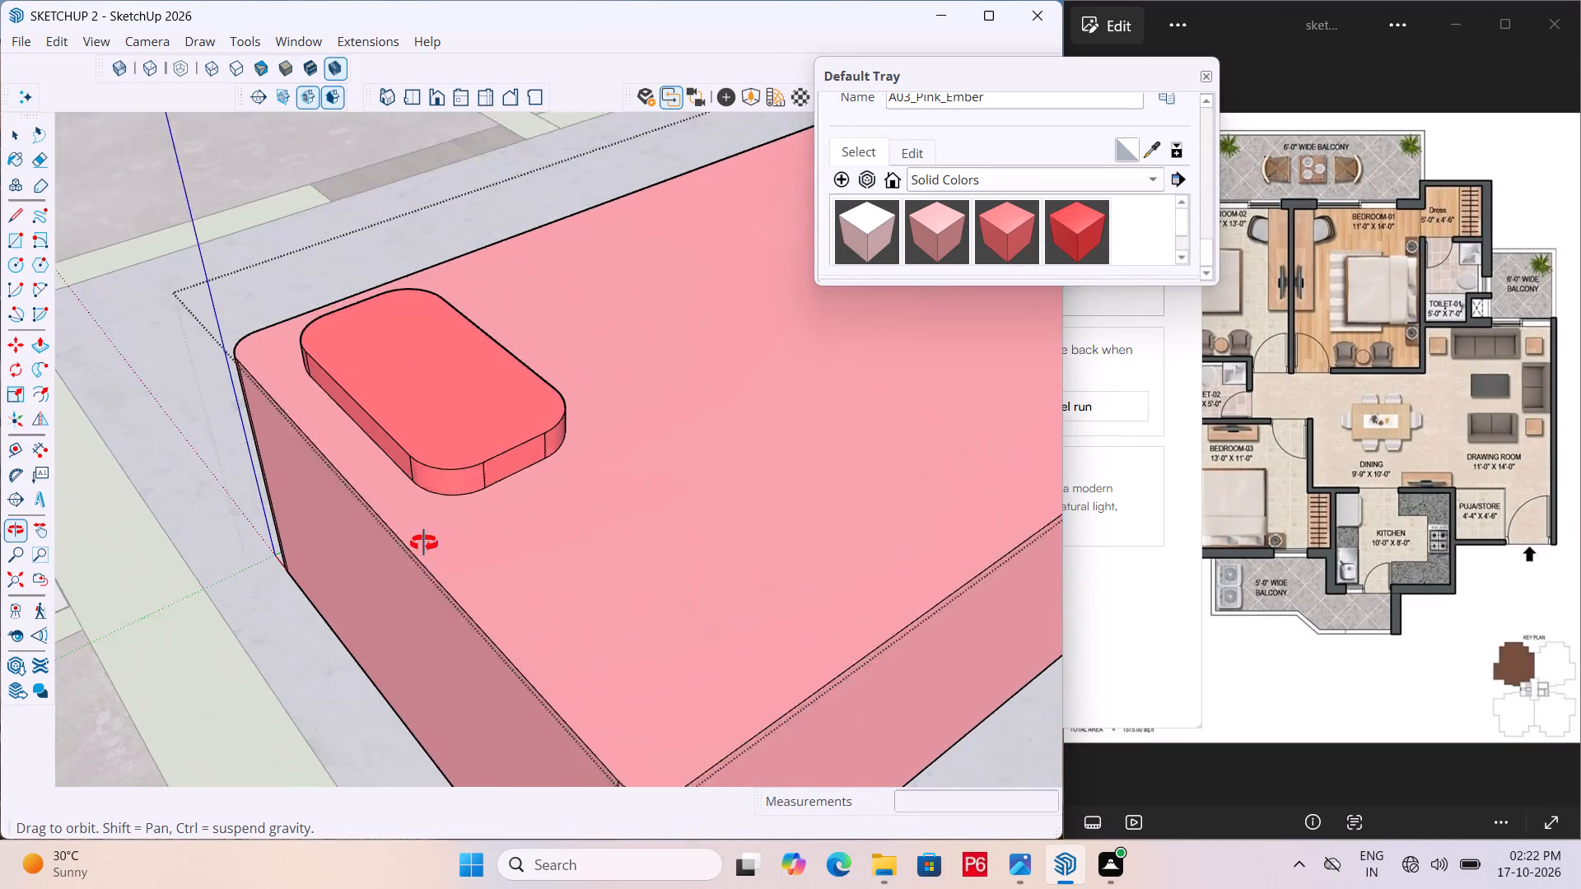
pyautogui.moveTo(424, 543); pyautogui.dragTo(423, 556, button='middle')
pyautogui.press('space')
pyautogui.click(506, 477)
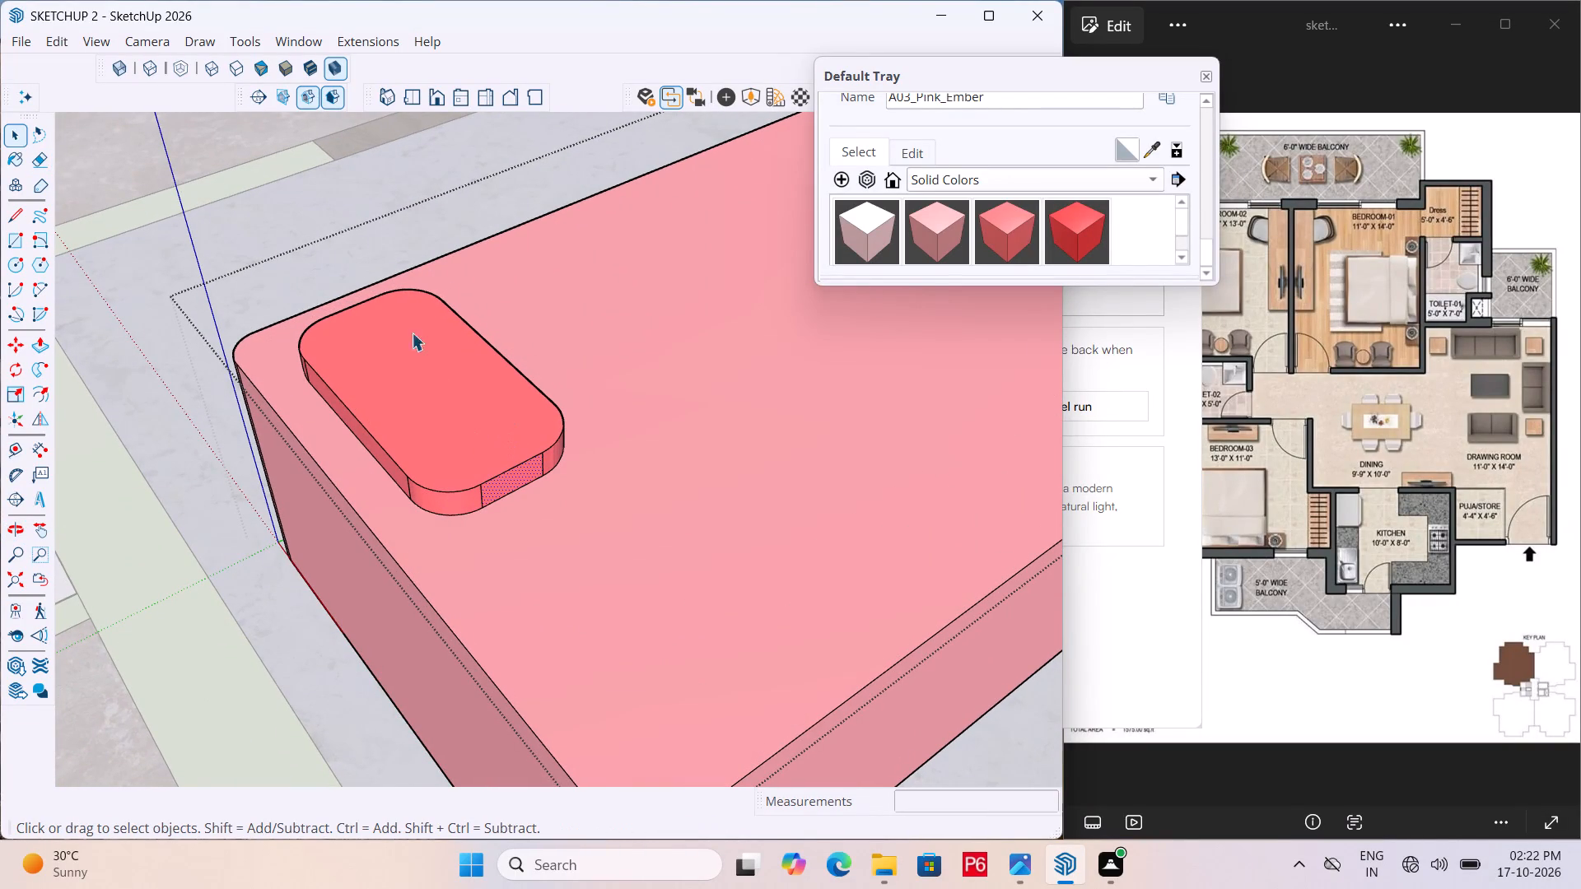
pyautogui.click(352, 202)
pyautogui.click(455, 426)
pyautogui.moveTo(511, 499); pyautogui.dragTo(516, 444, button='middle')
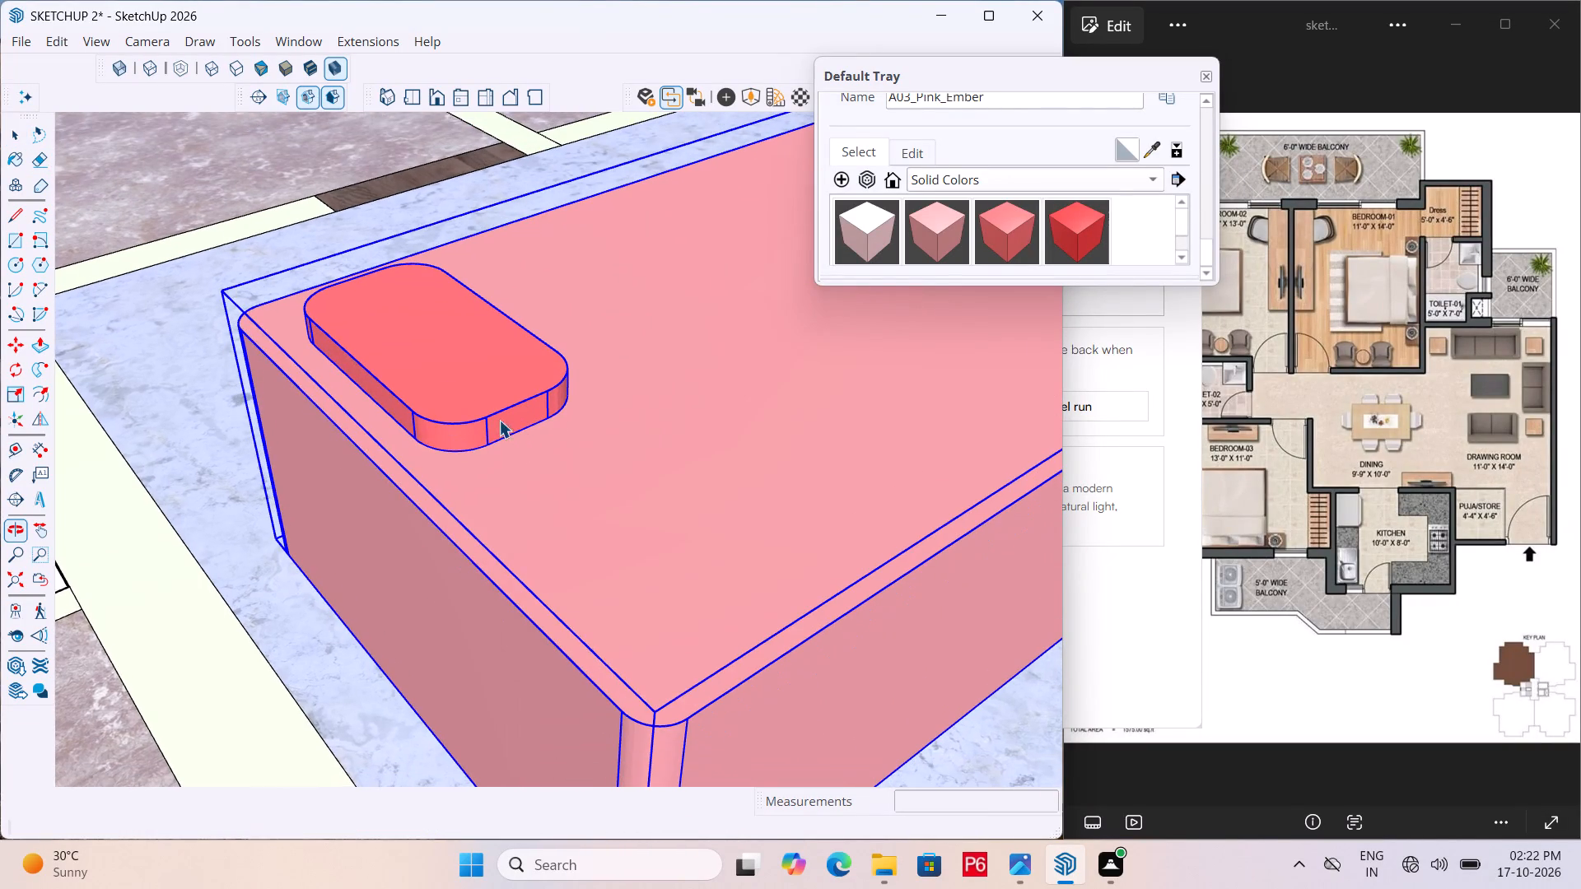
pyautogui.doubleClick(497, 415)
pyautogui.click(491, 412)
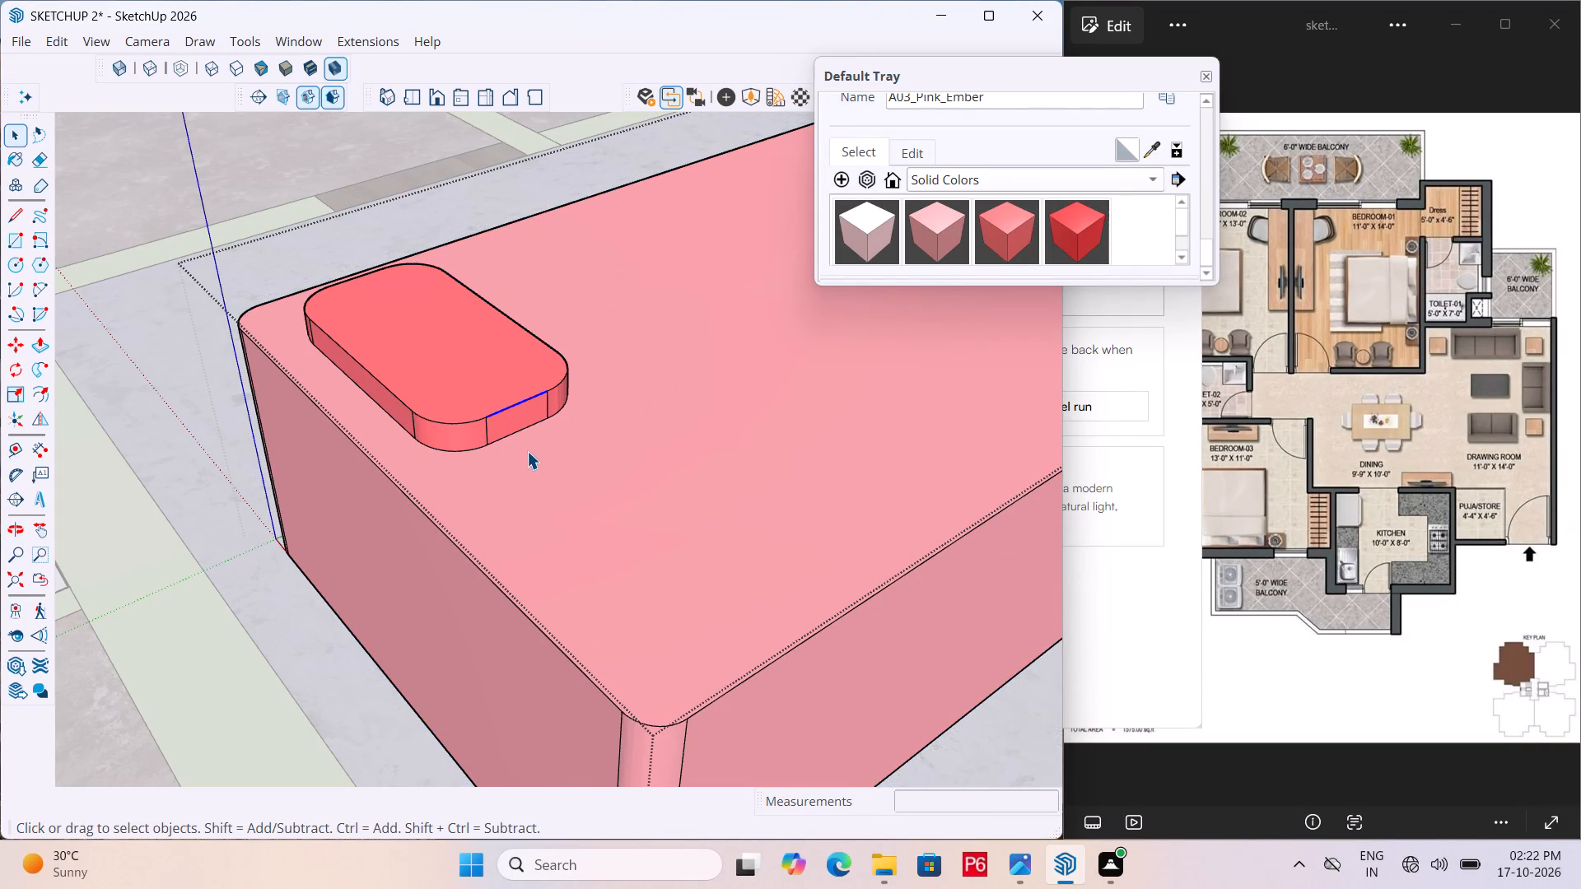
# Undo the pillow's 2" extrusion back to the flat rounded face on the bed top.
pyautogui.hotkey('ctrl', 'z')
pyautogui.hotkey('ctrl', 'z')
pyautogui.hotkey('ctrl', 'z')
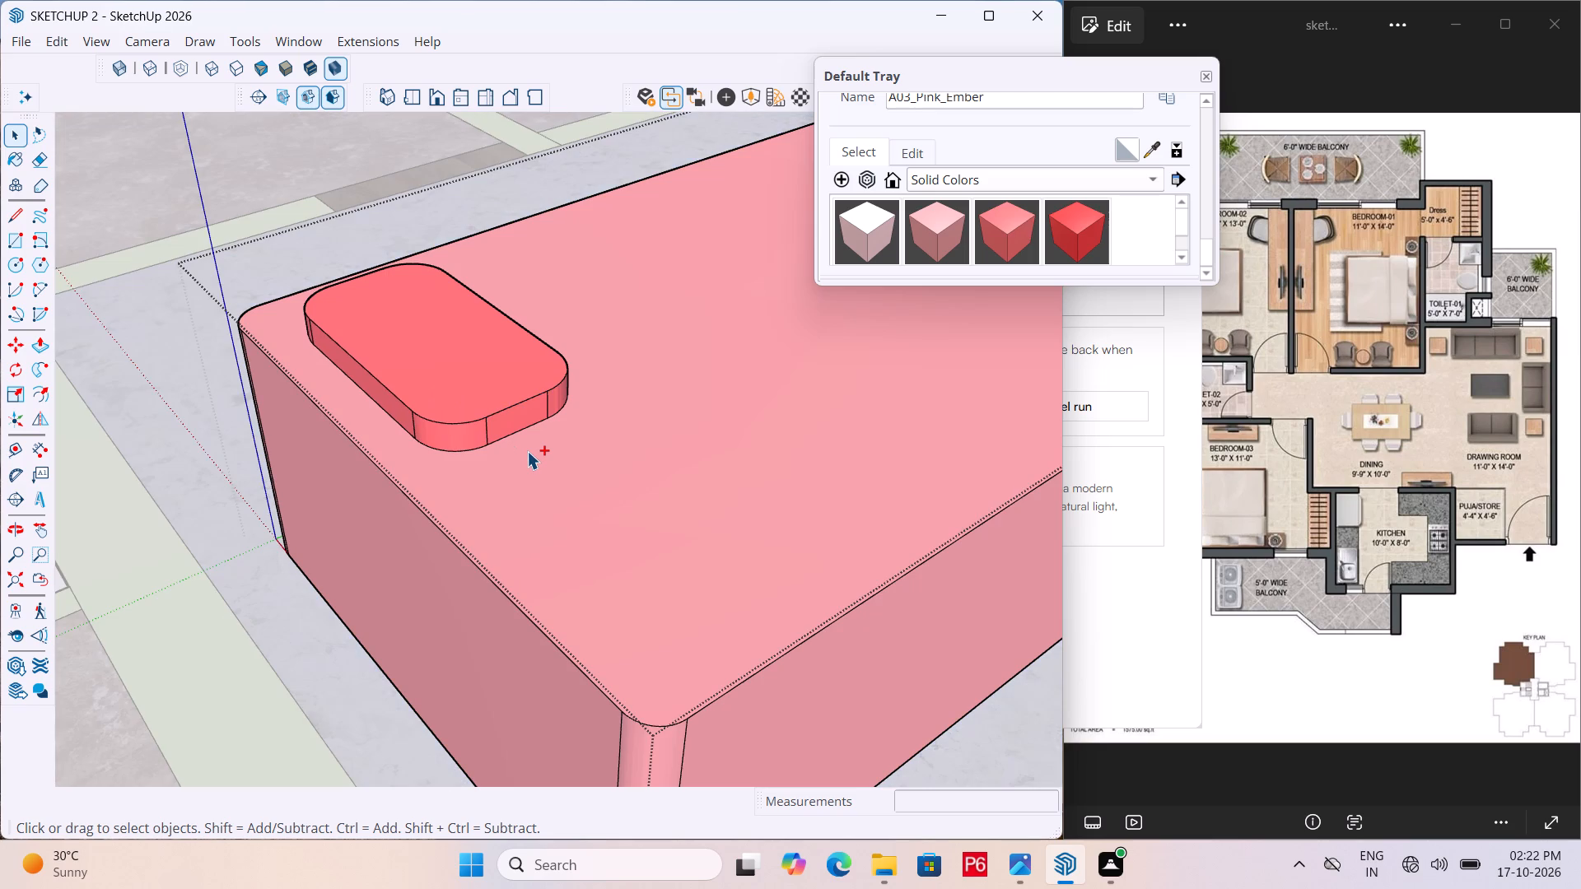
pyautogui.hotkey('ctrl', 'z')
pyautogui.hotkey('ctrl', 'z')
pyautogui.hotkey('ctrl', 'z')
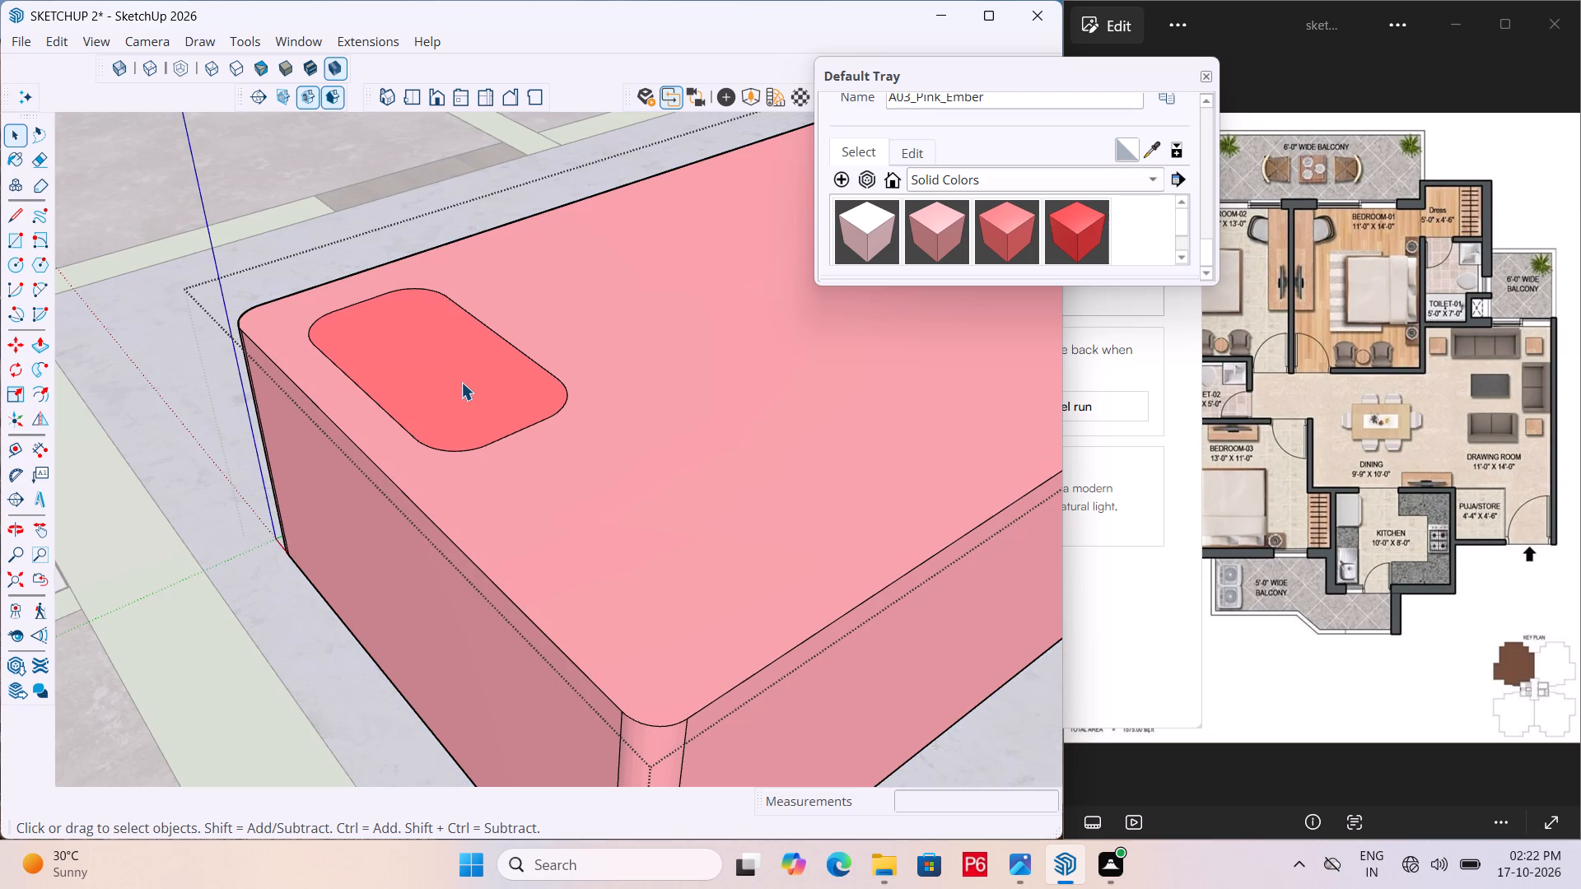
# Group the flat rounded pillow face together with its outline on the bed top.
pyautogui.click(461, 382)
pyautogui.doubleClick(461, 382)
pyautogui.rightClick(461, 382)
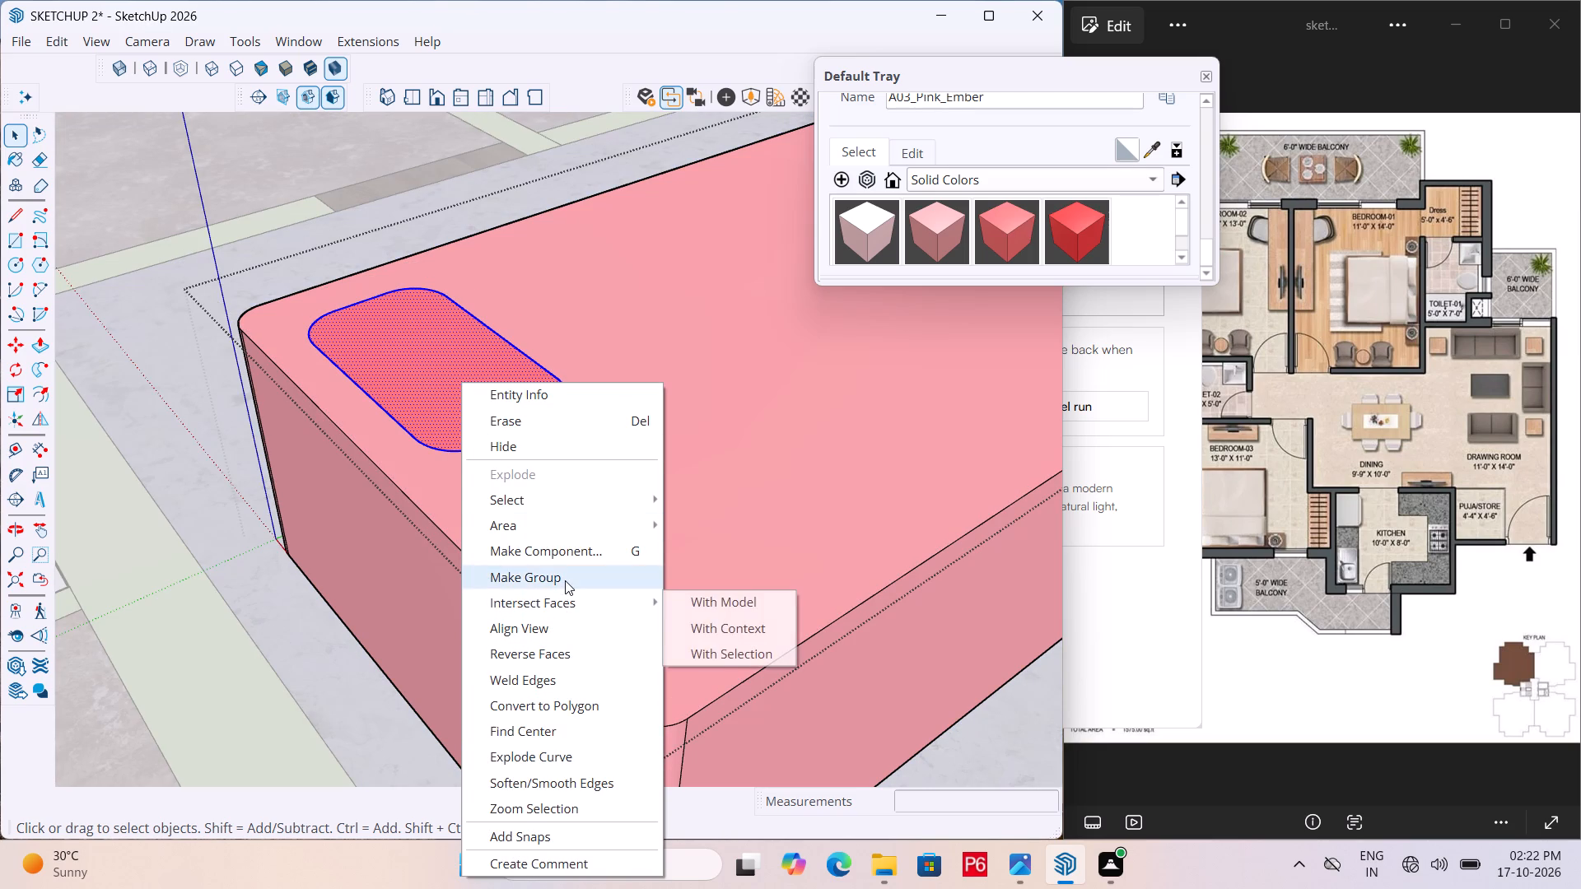
pyautogui.click(565, 580)
# Extrude the rounded face 2" upward inside its pillow group, and leave the group.
pyautogui.click(449, 400)
pyautogui.doubleClick(449, 400)
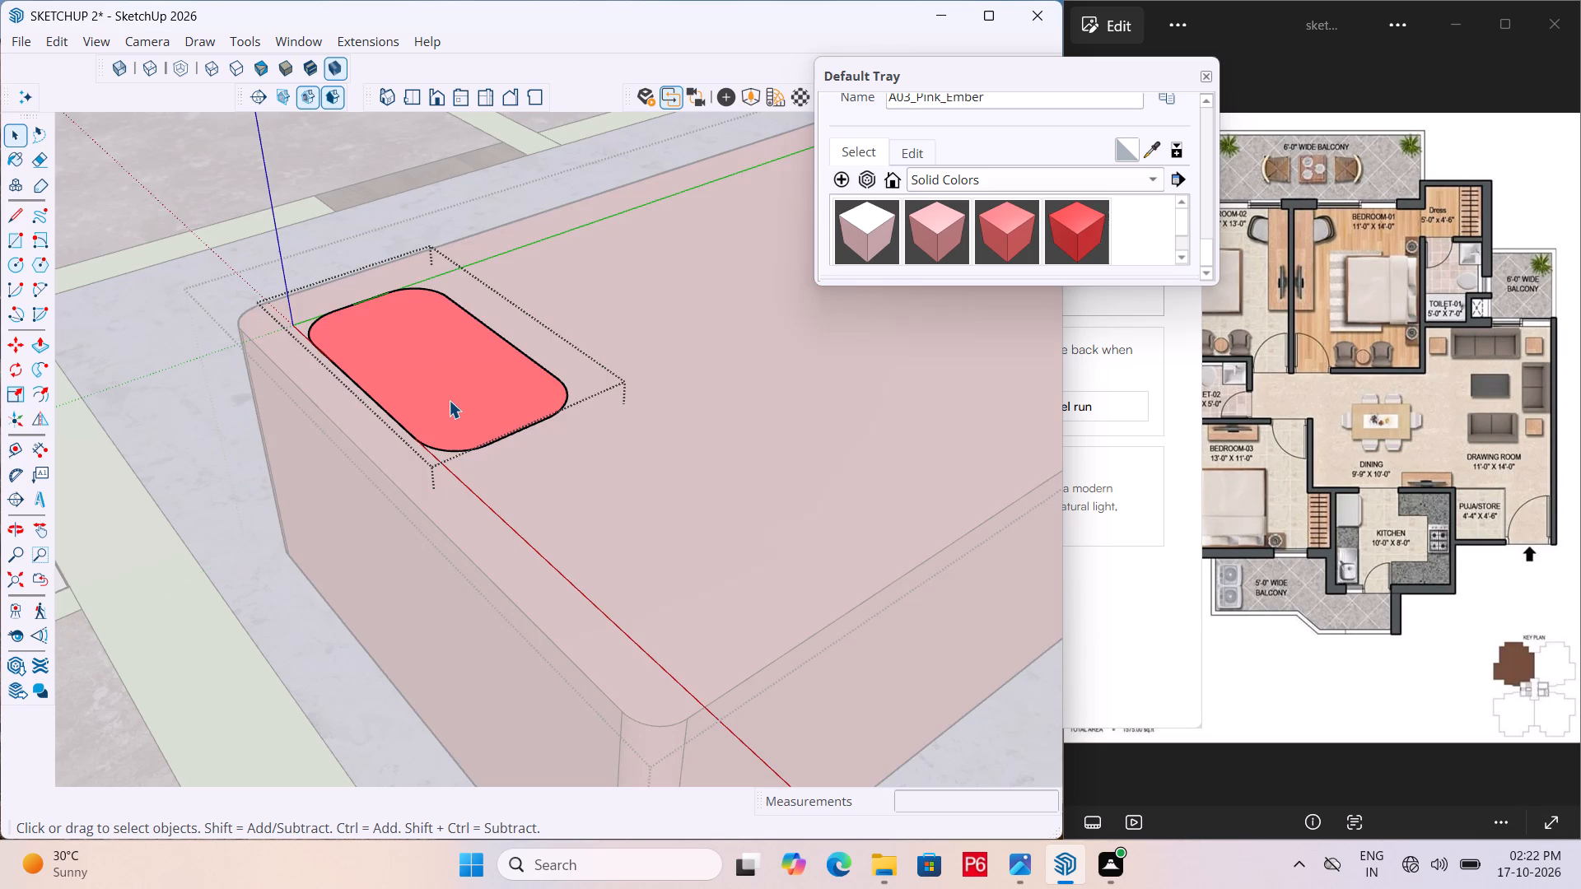
pyautogui.press('p')
pyautogui.click(449, 400)
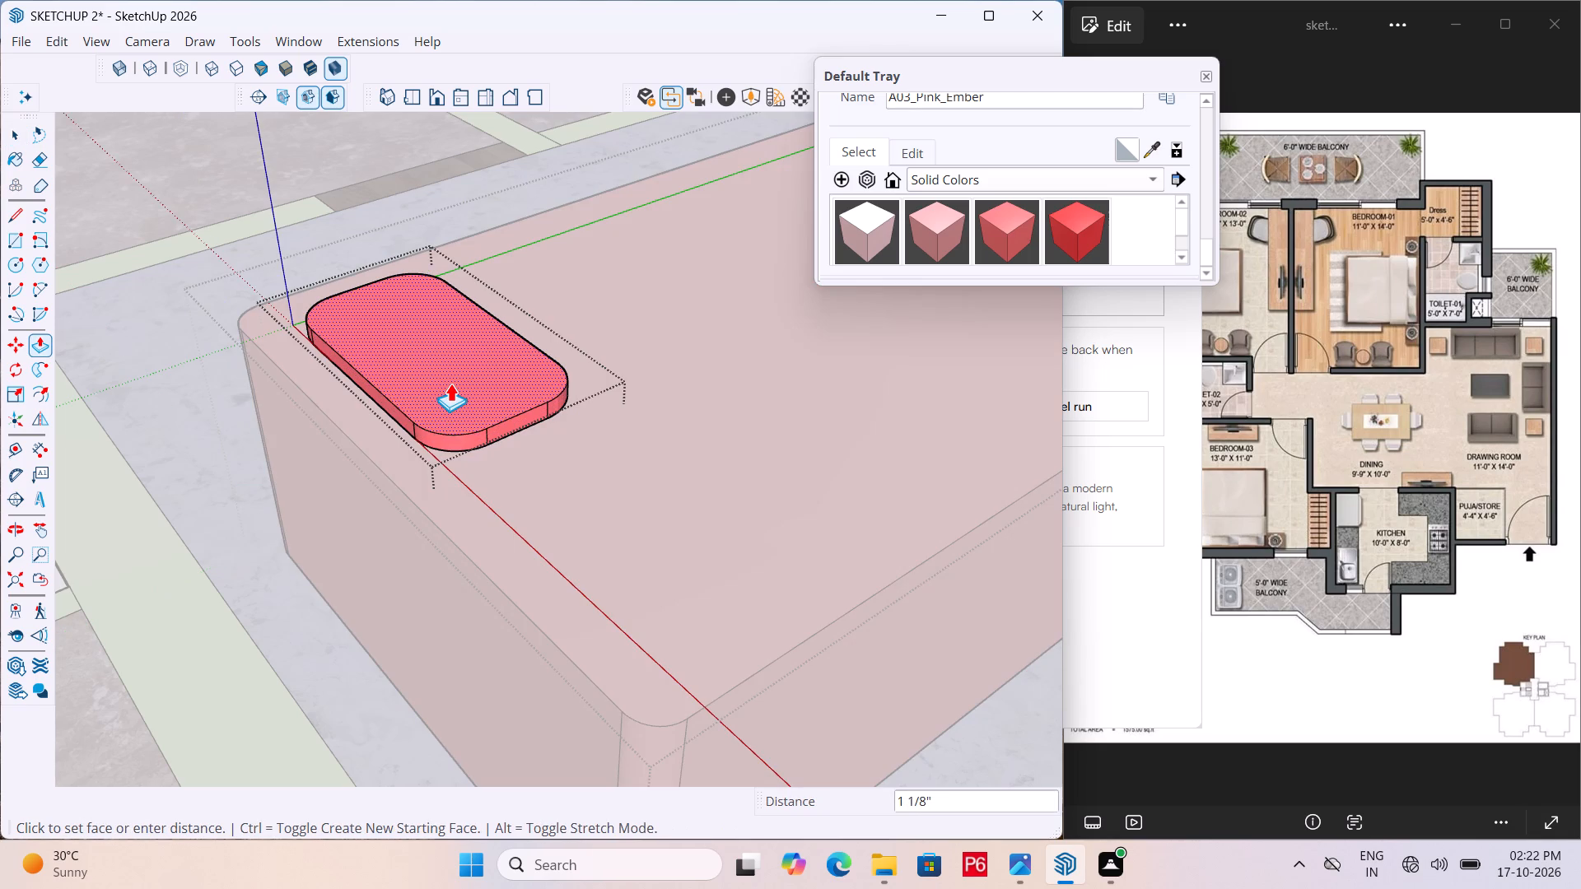
pyautogui.write('2"')
pyautogui.press('Return')
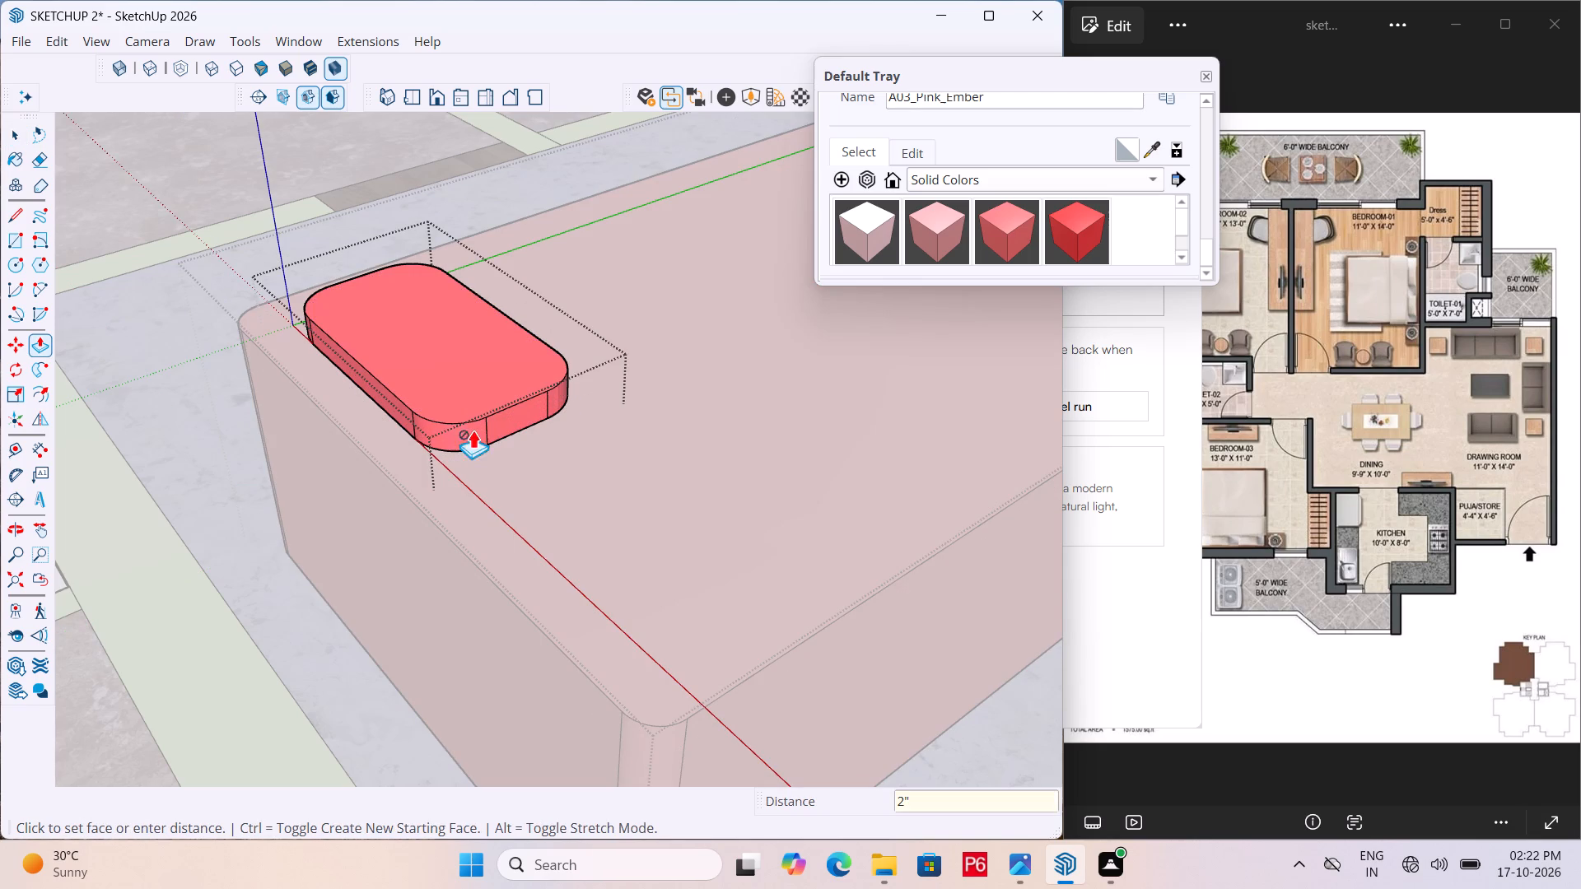
pyautogui.press('space')
pyautogui.click(665, 403)
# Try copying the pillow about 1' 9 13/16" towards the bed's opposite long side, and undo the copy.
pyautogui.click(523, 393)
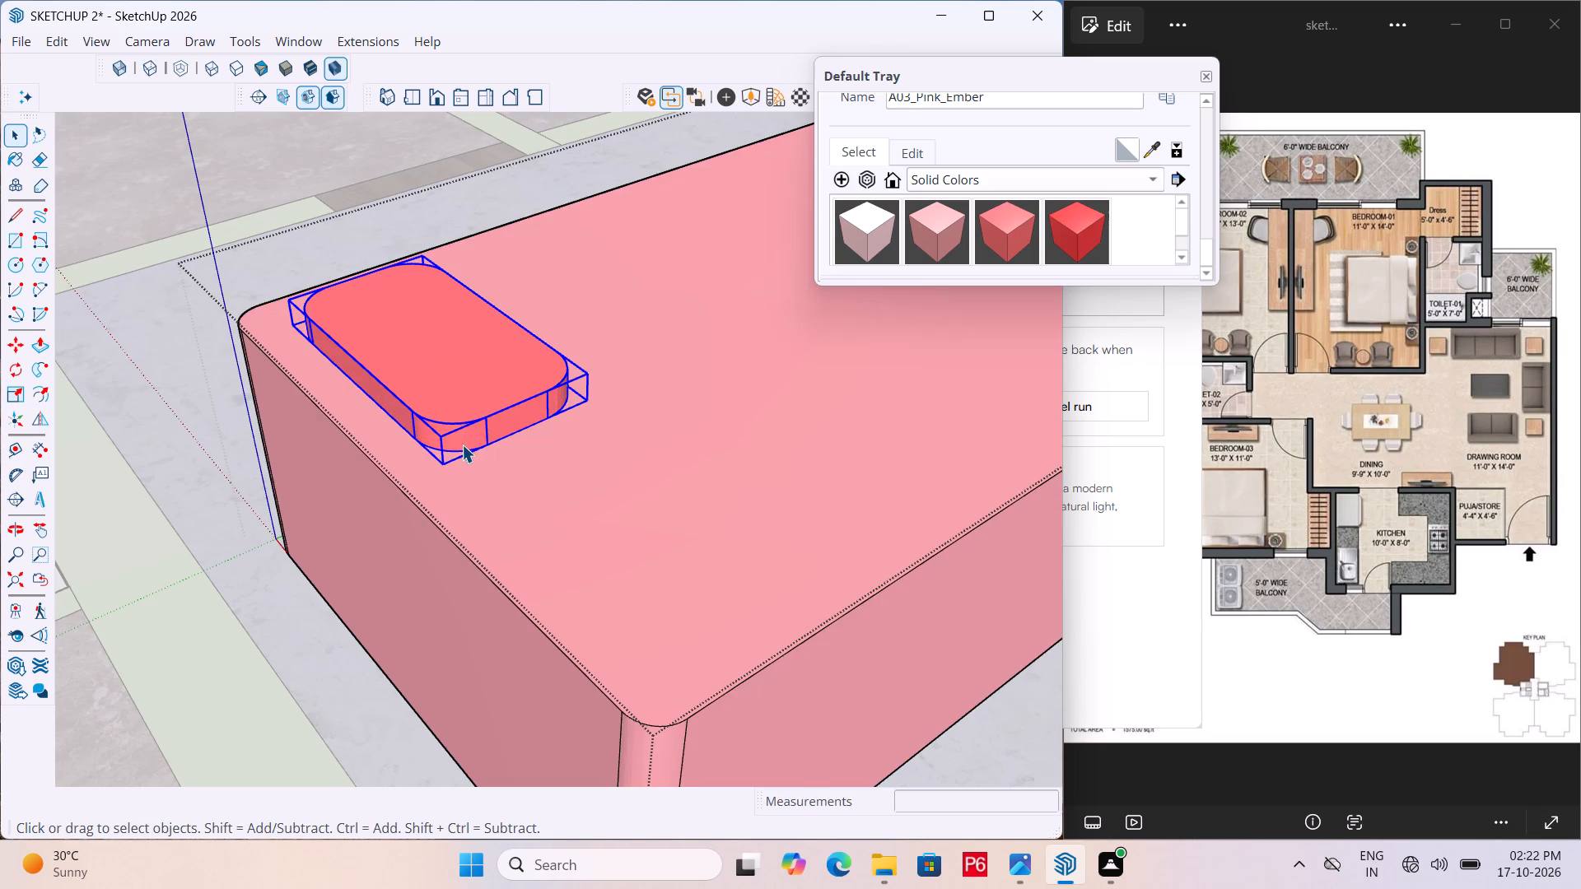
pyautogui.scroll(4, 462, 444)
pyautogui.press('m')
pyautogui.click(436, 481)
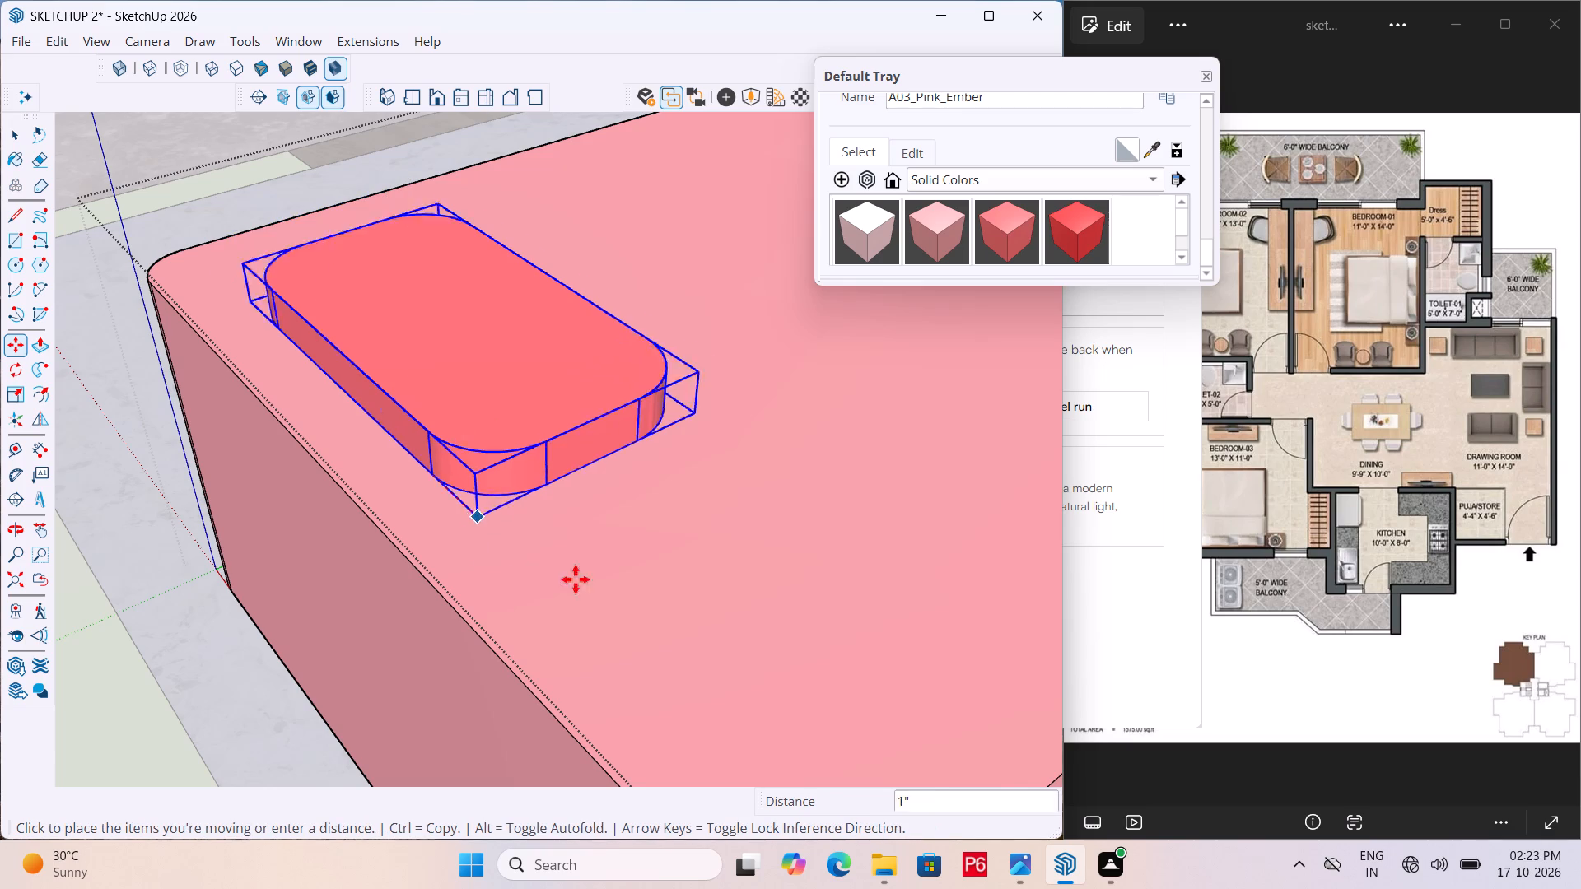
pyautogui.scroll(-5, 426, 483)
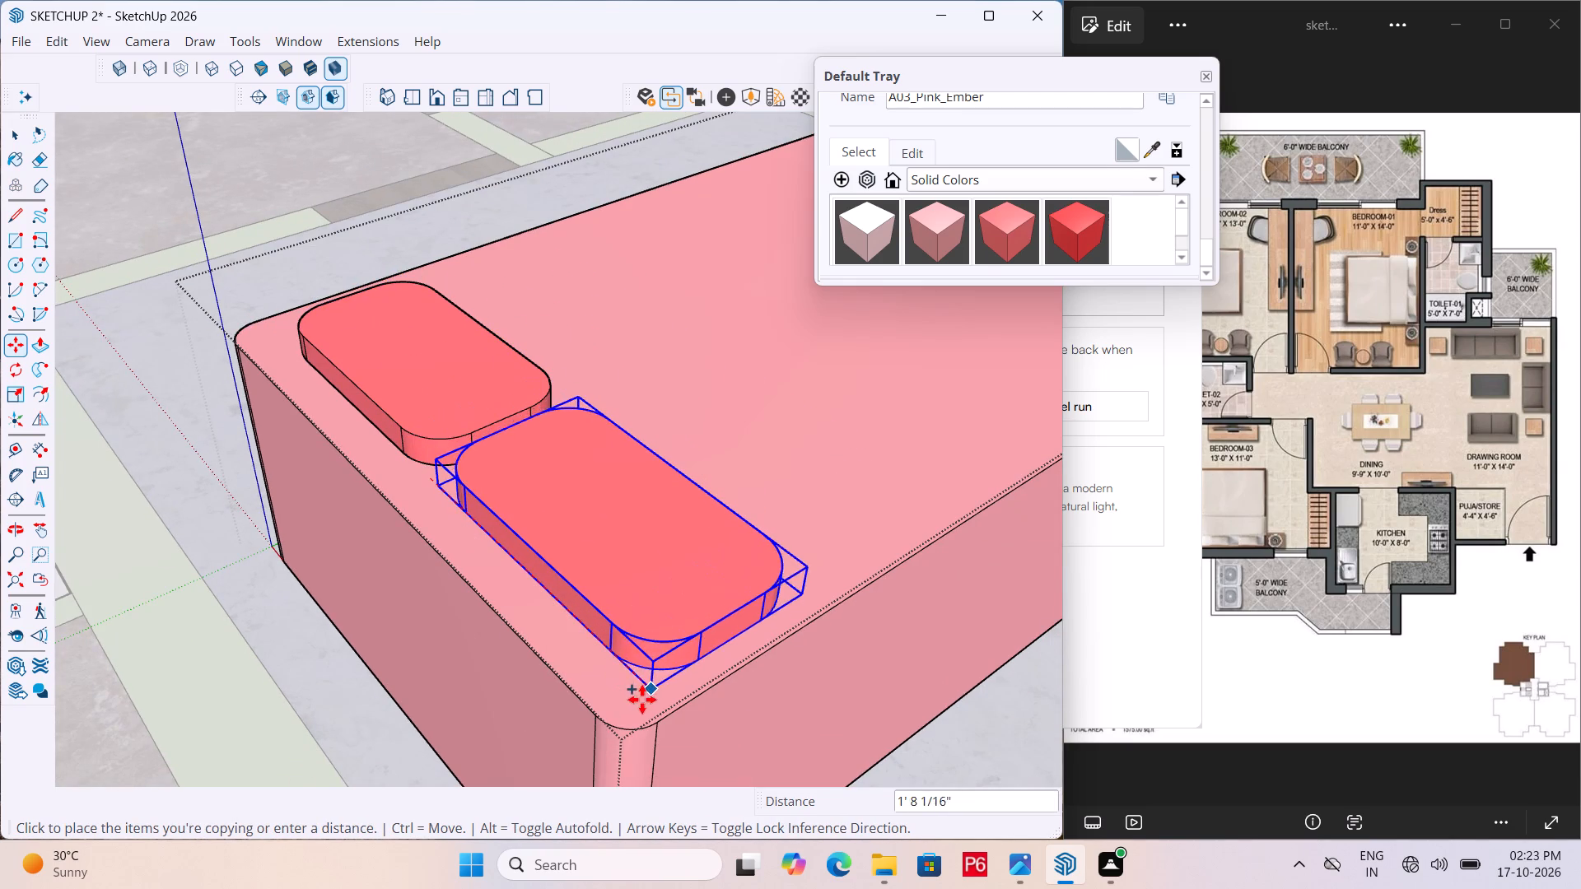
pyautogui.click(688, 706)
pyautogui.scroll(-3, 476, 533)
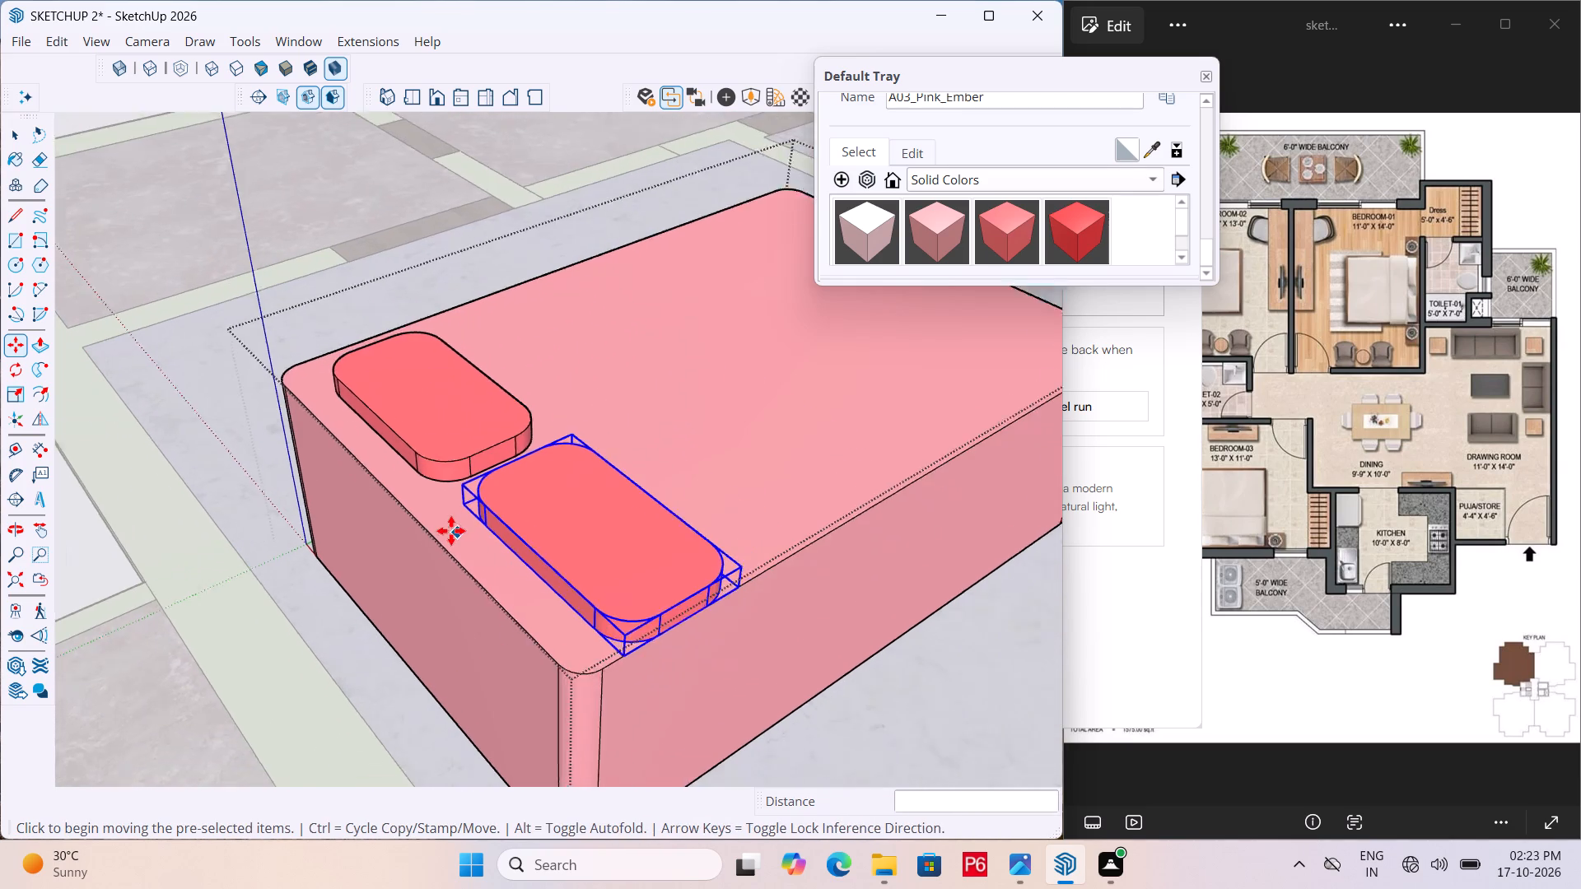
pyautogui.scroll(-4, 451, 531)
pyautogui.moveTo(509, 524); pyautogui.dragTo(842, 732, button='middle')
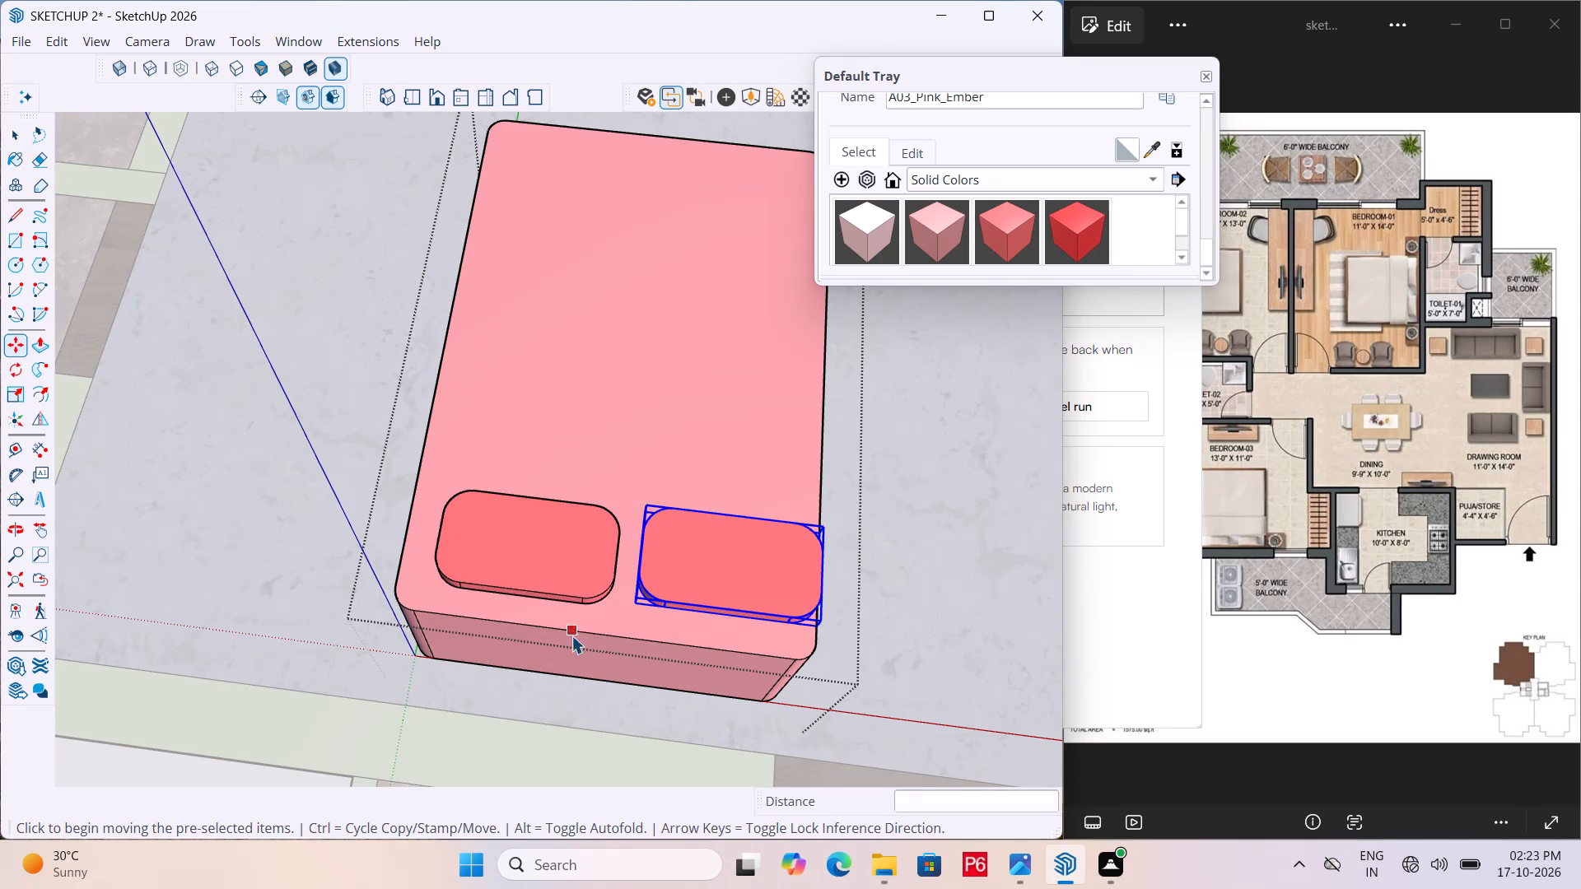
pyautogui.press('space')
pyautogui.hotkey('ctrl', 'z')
# Copy the pillow about 1' 9 3/4" along the head edge of the bed as the second pillow.
pyautogui.scroll(3, 609, 592)
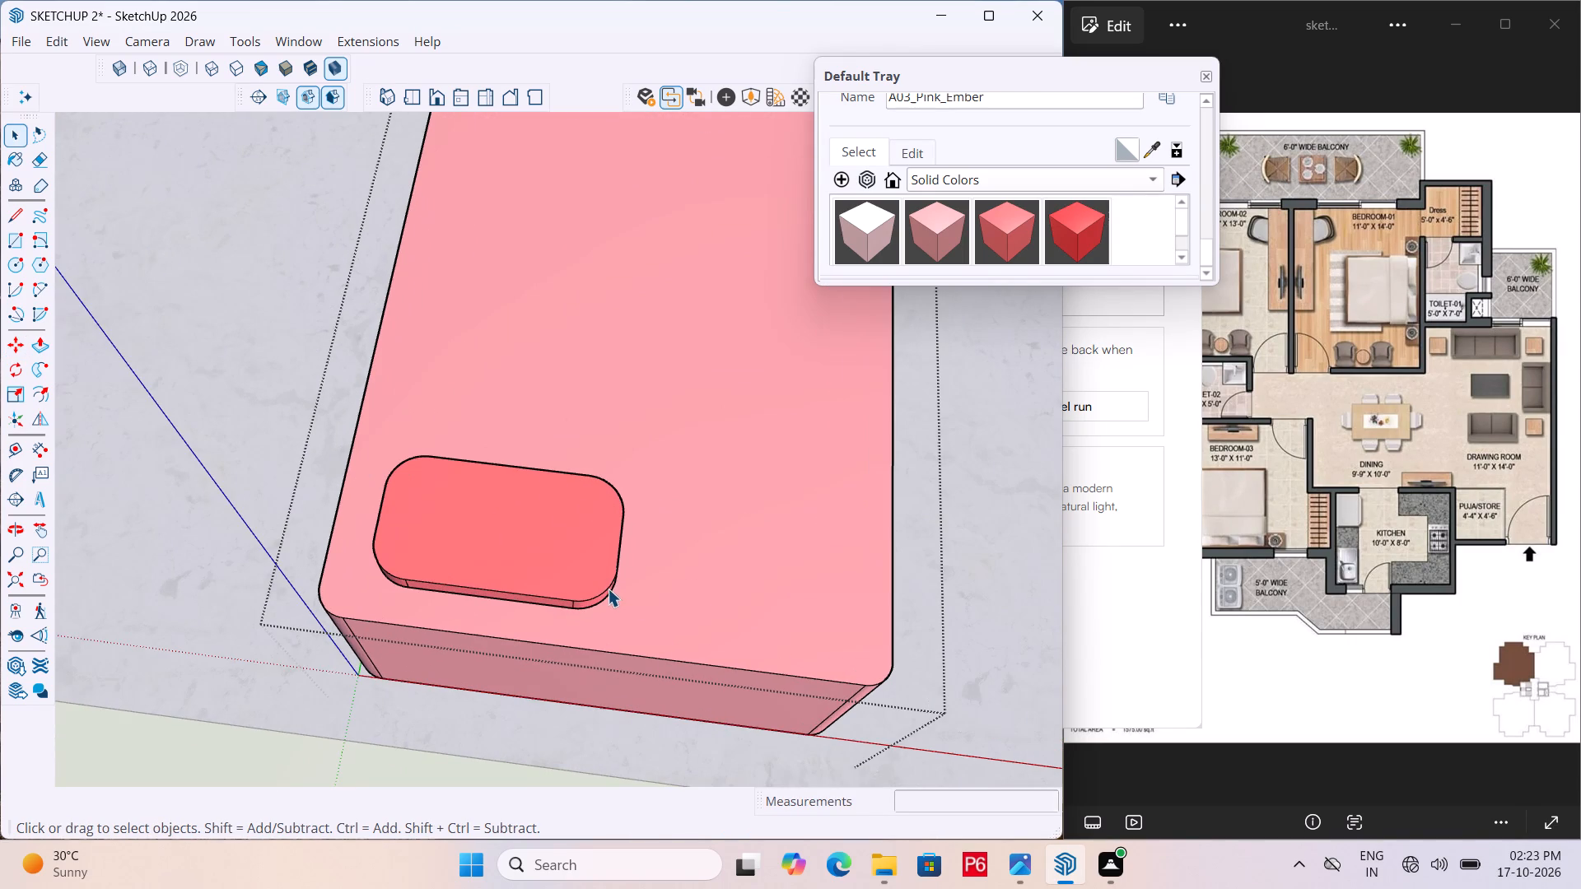
pyautogui.click(413, 100)
pyautogui.scroll(-4, 335, 269)
pyautogui.scroll(5, 462, 630)
pyautogui.click(481, 604)
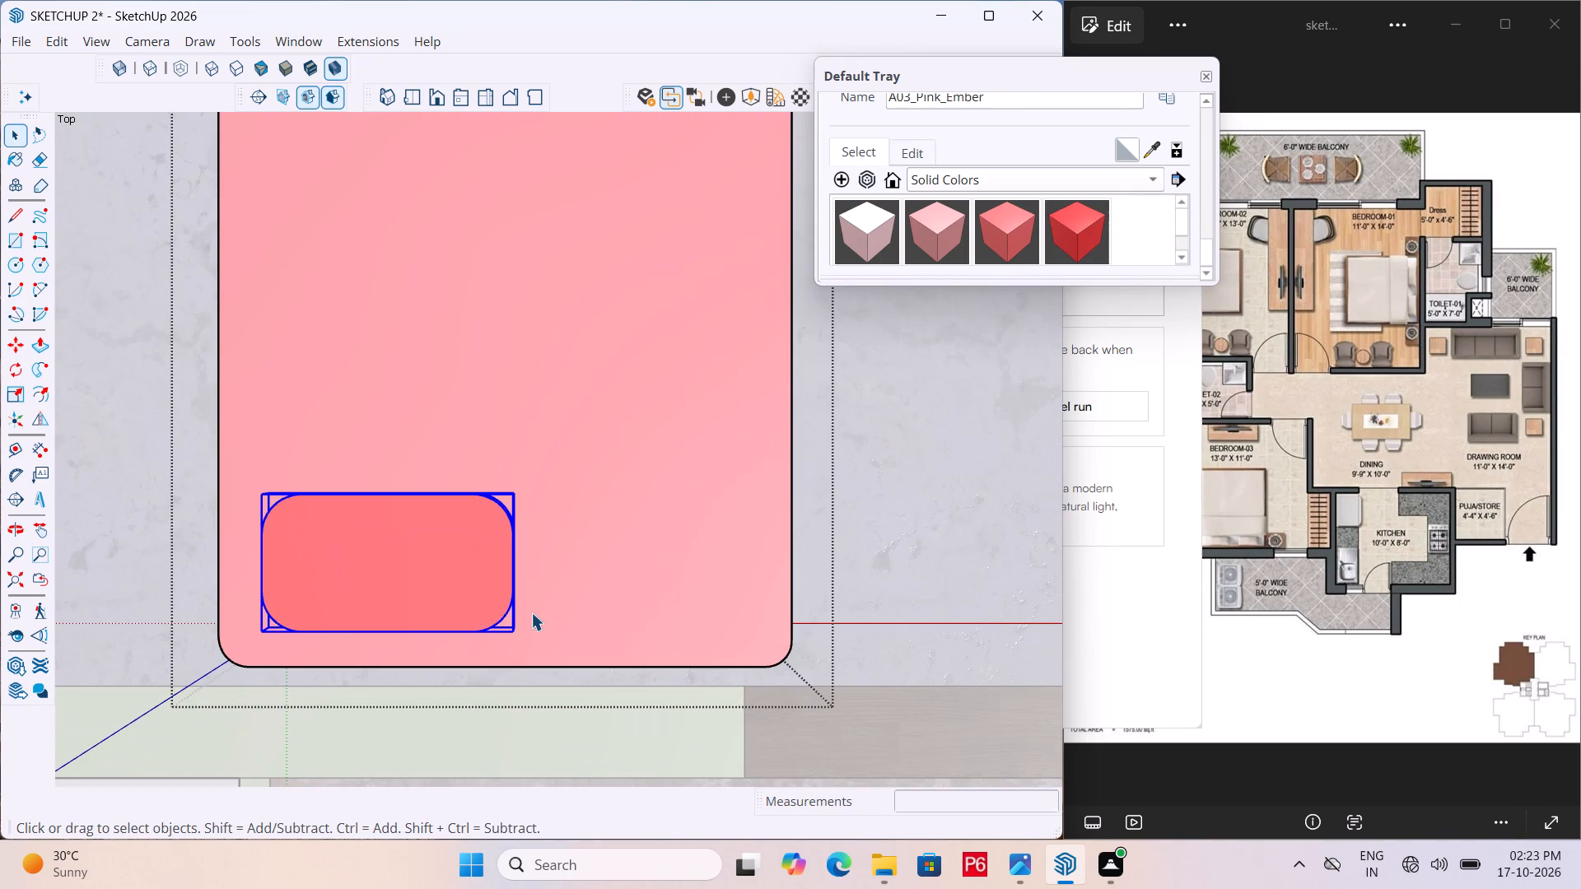
pyautogui.scroll(1, 531, 612)
pyautogui.moveTo(531, 612); pyautogui.dragTo(281, 384, button='middle')
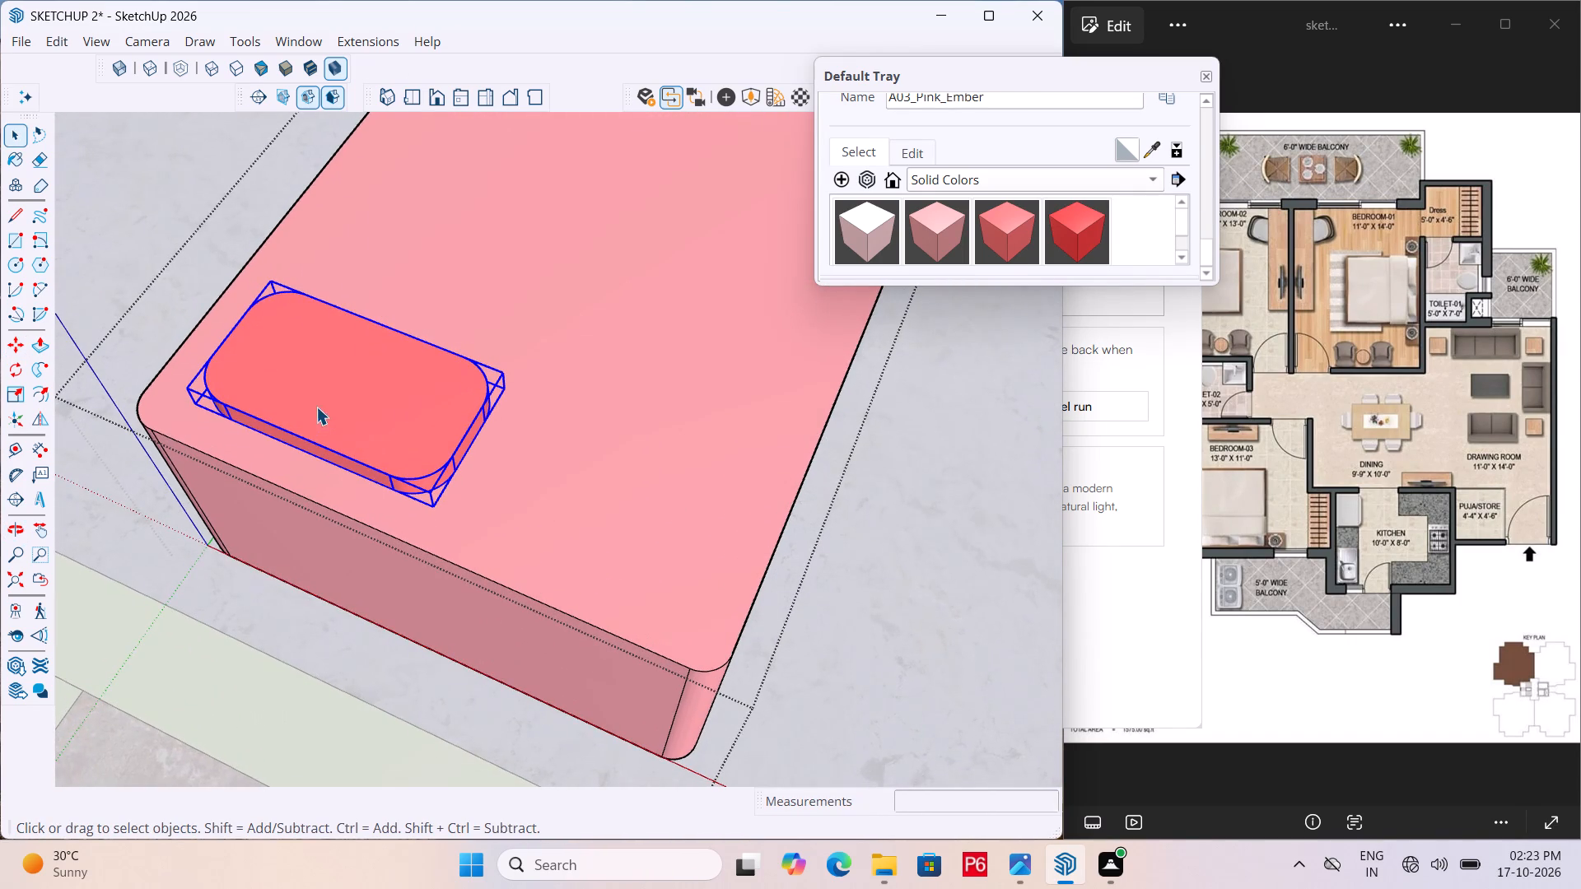
pyautogui.press('m')
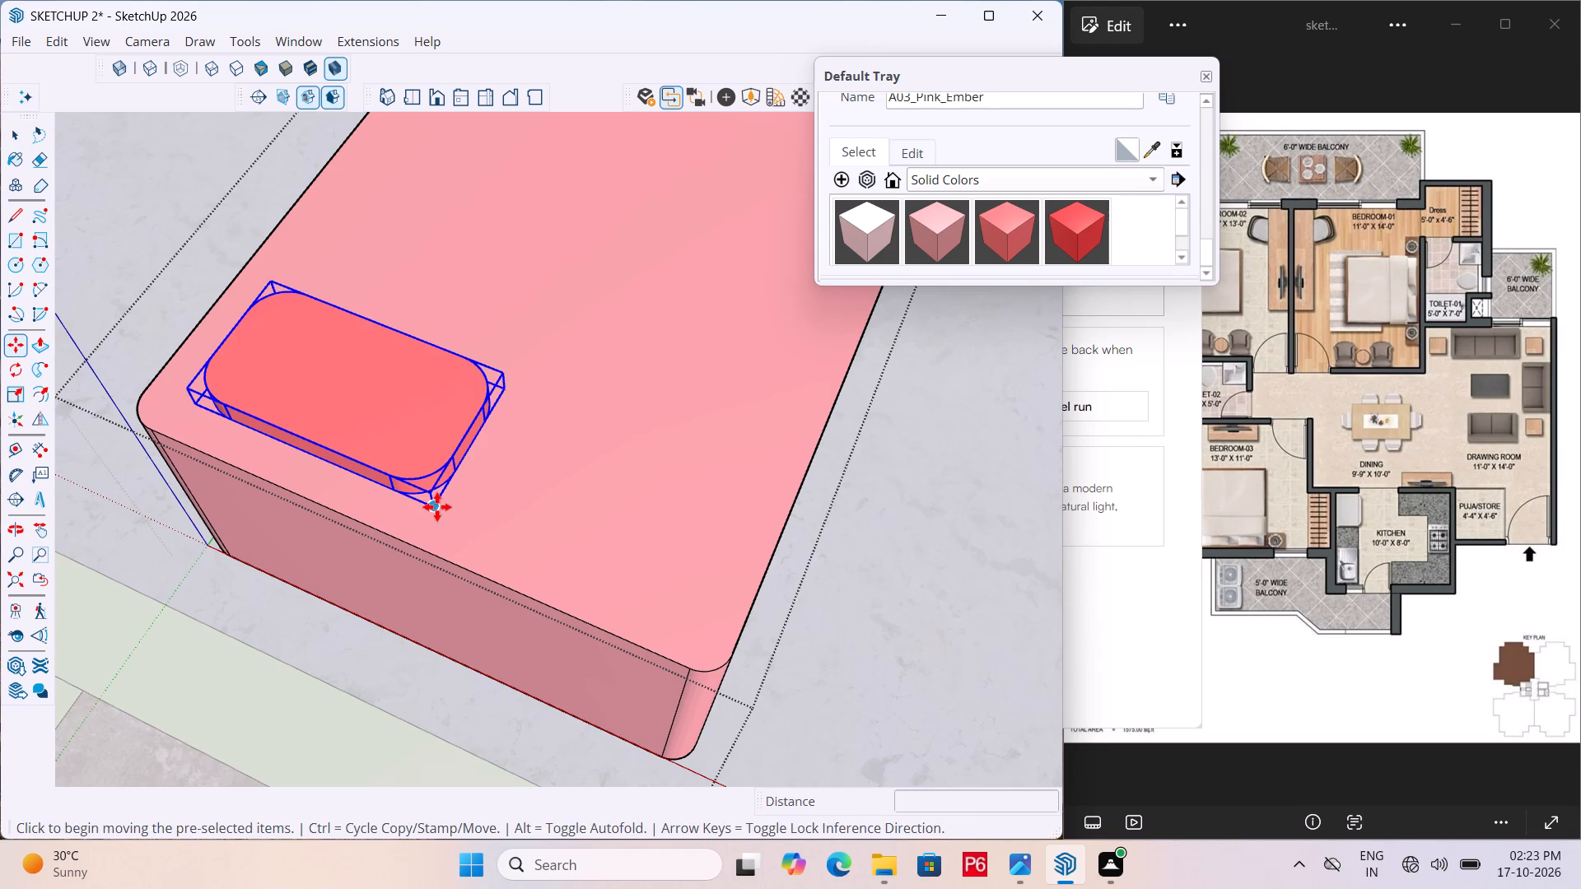
pyautogui.click(437, 507)
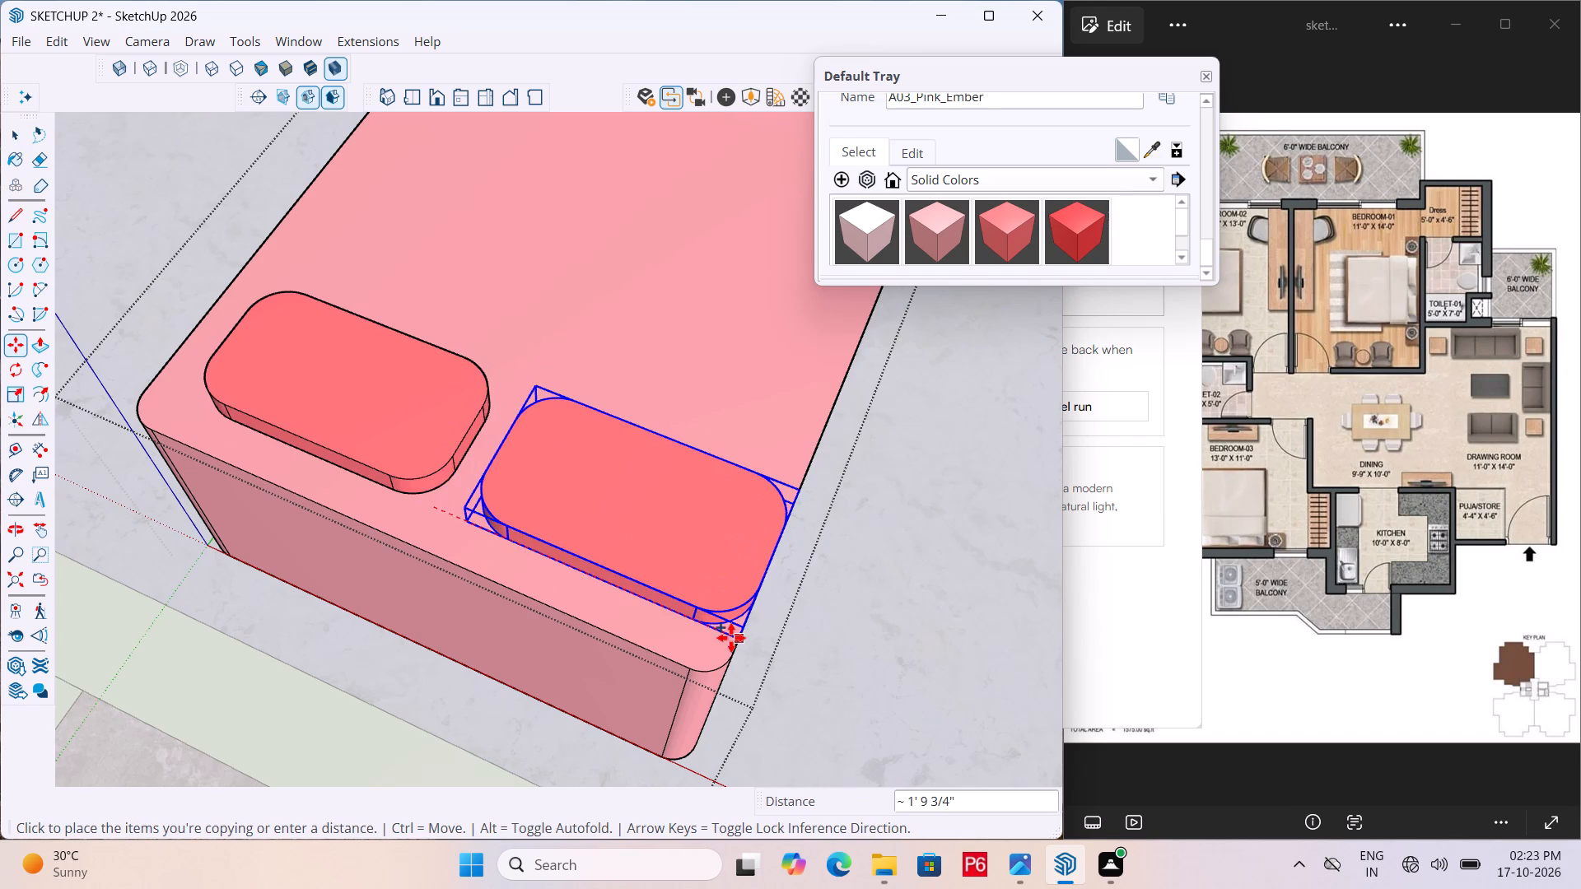
pyautogui.click(731, 638)
pyautogui.press('space')
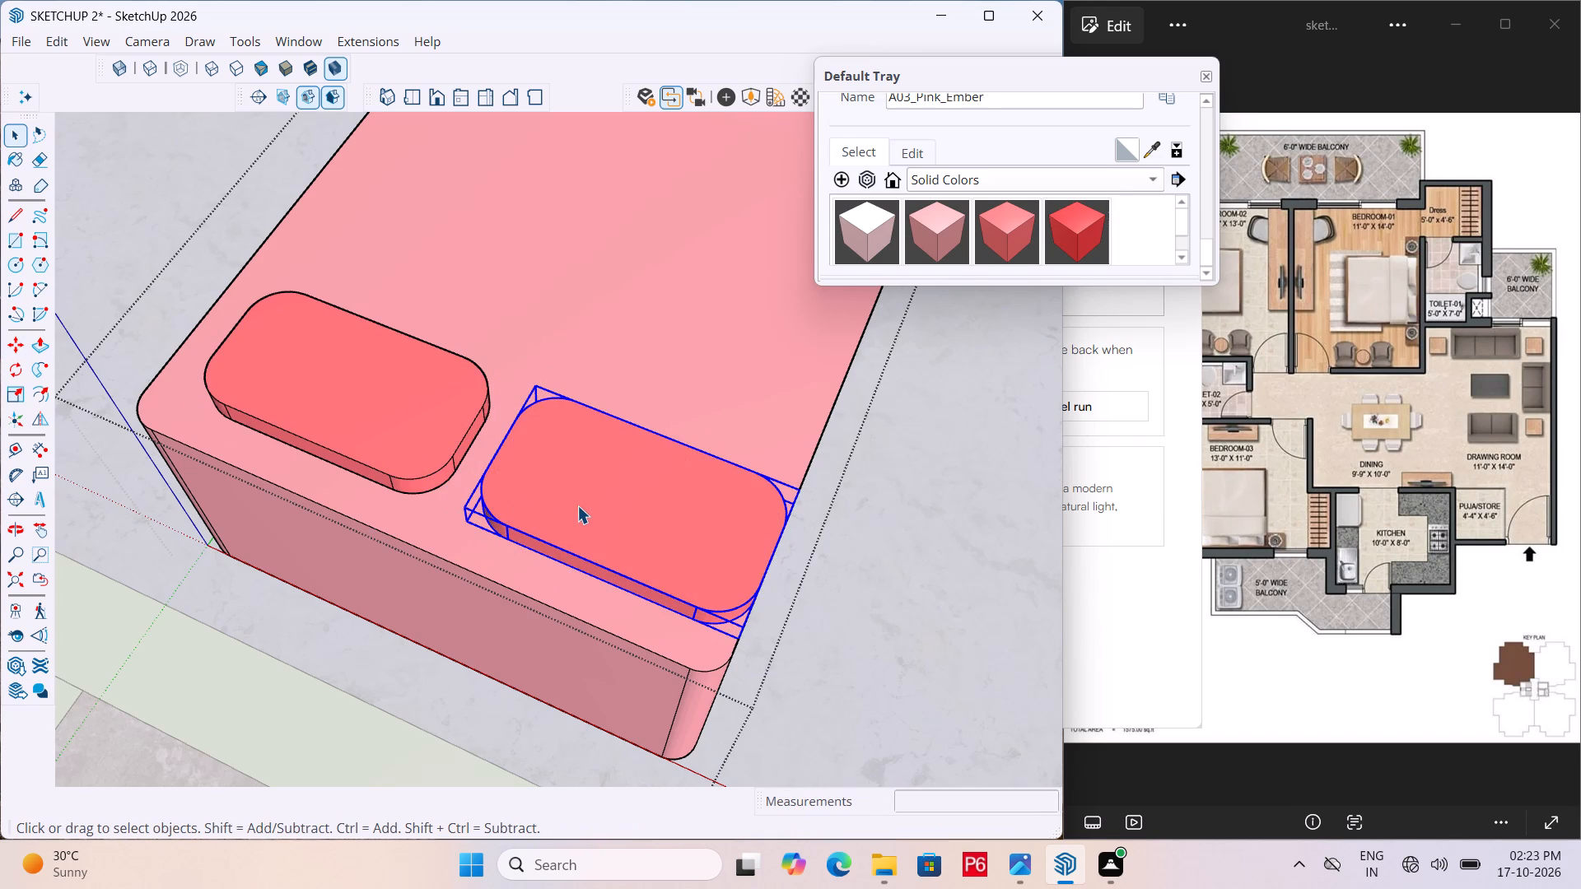
# Move both pillows together about 1 7/8" along the head edge, towards the first pillow's side of the bed.
pyautogui.click(427, 480)
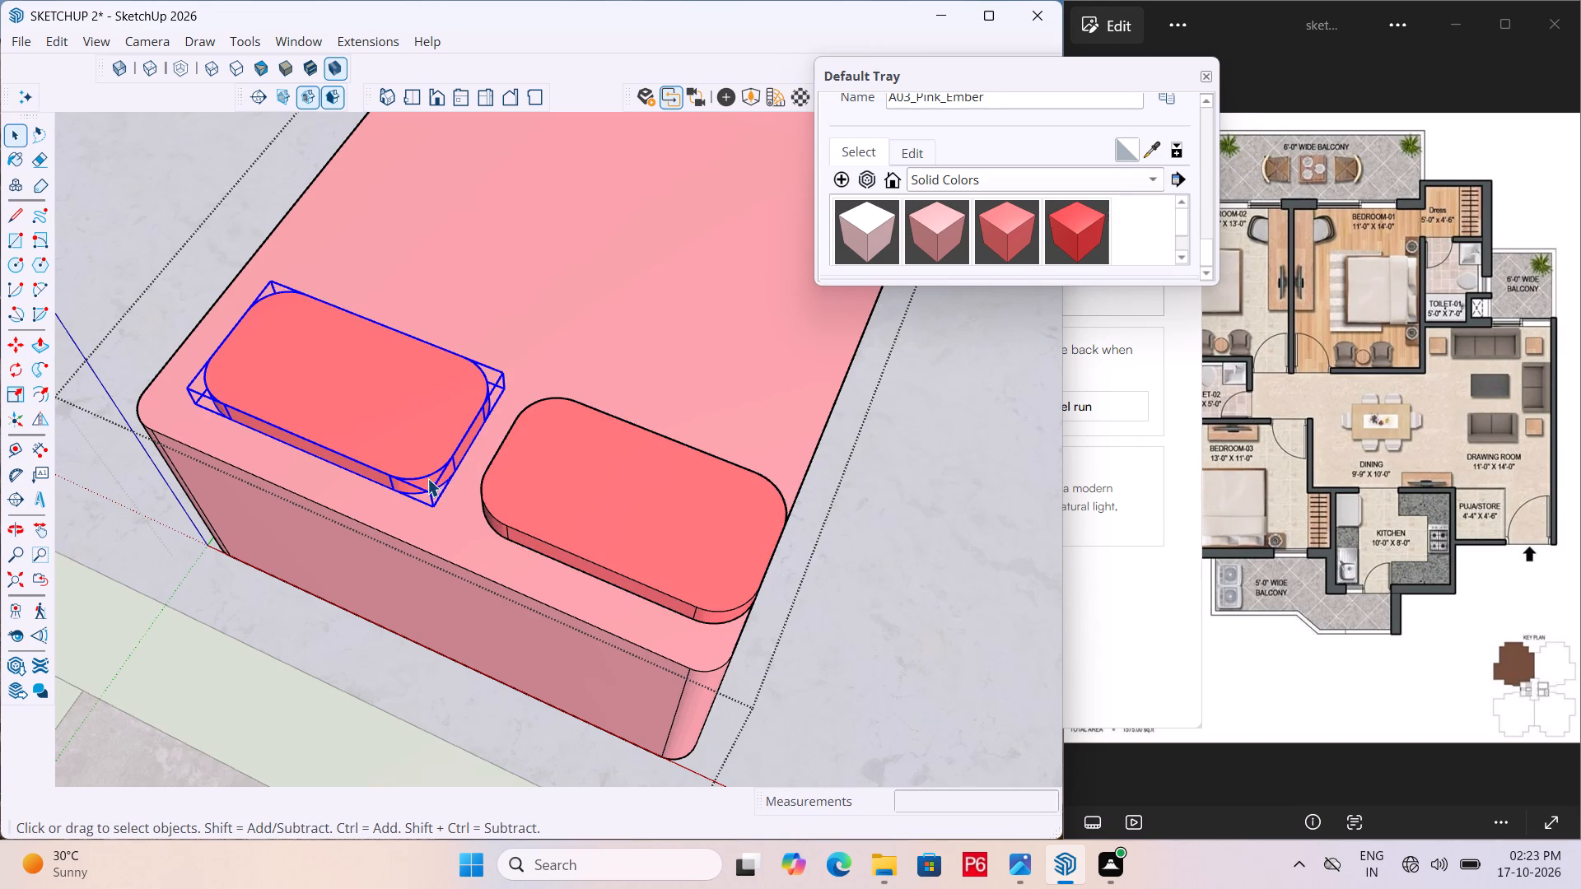
pyautogui.keyDown('ctrl'); pyautogui.click(551, 492); pyautogui.keyUp('ctrl')
pyautogui.press('m')
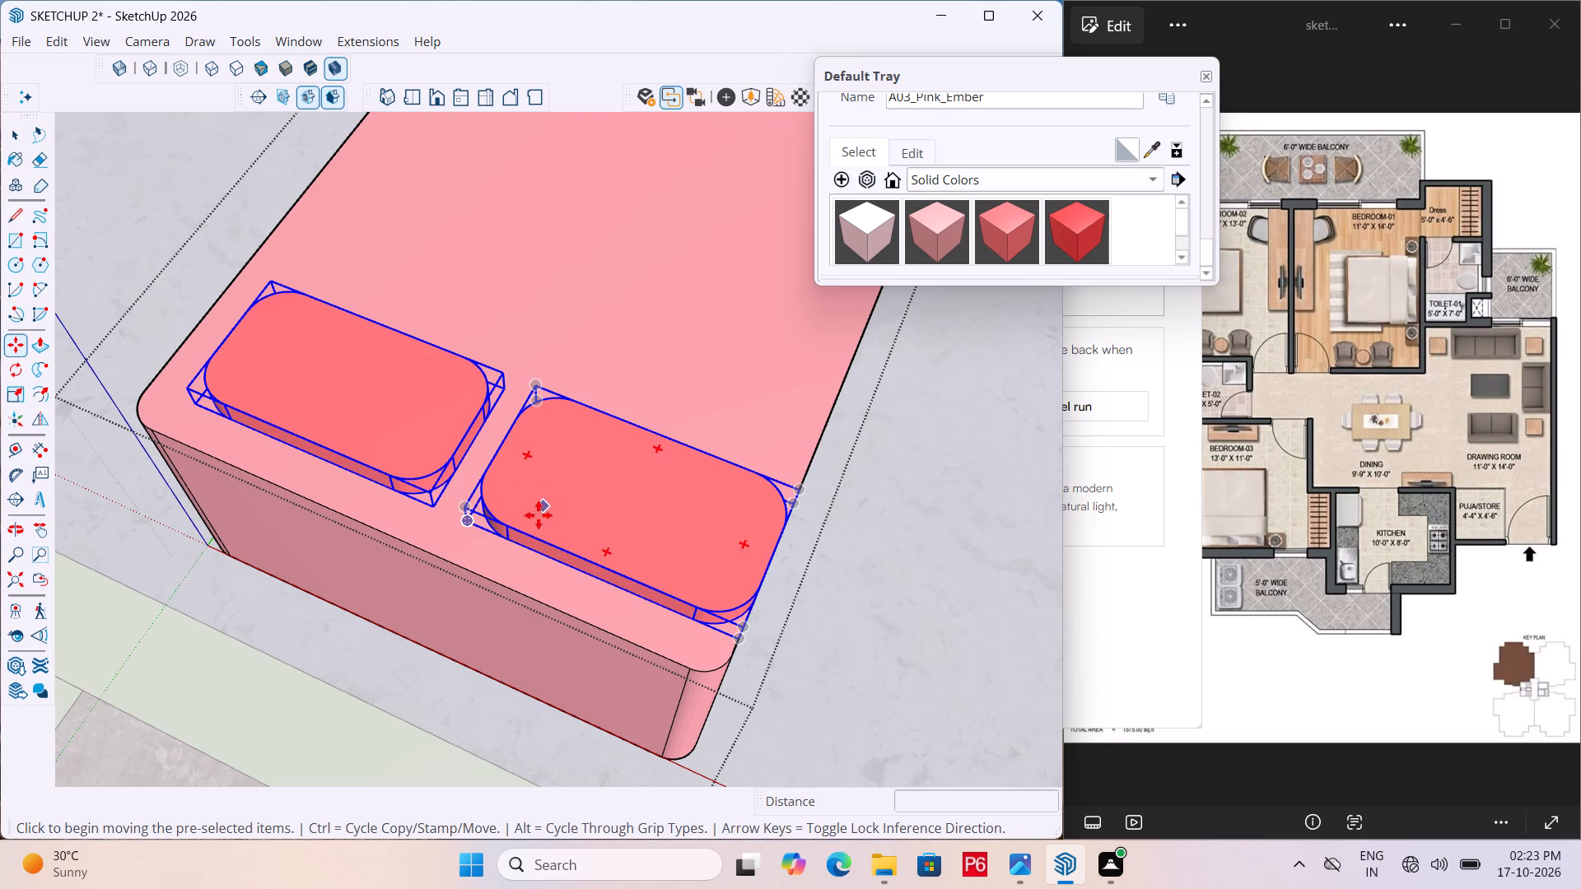
pyautogui.click(460, 526)
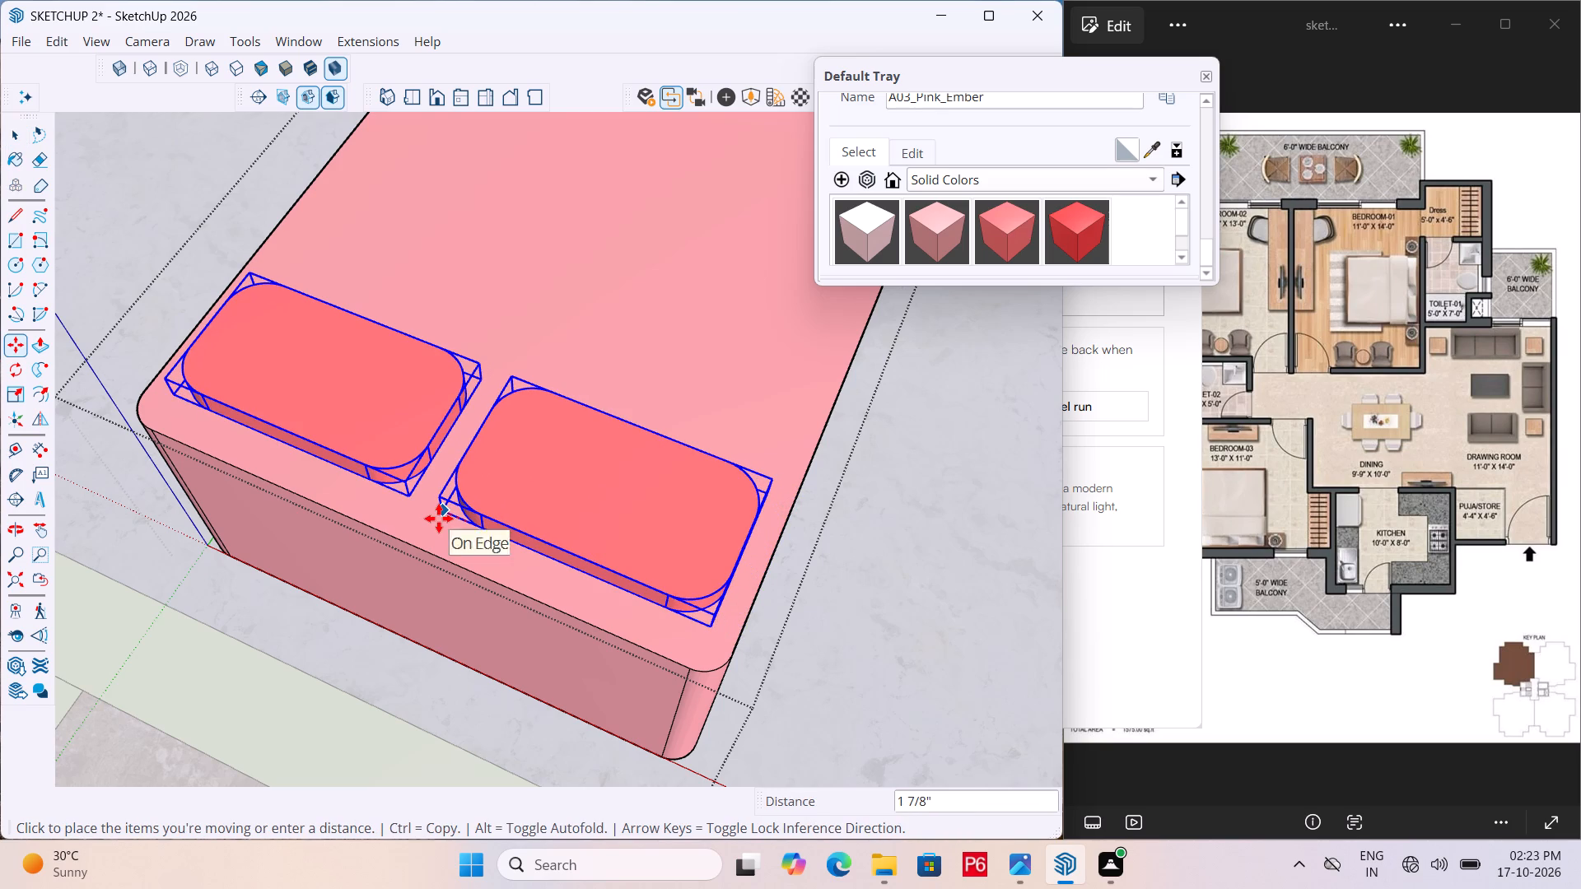
pyautogui.click(439, 519)
# Save the model with the two pillows in place.
pyautogui.scroll(-2, 429, 468)
pyautogui.hotkey('ctrl', 's')
pyautogui.hotkey('ctrl', 's')
pyautogui.keyDown('ctrl'); pyautogui.scroll(-3, 448, 494); pyautogui.keyUp('ctrl')
pyautogui.hotkey('ctrl', 's')
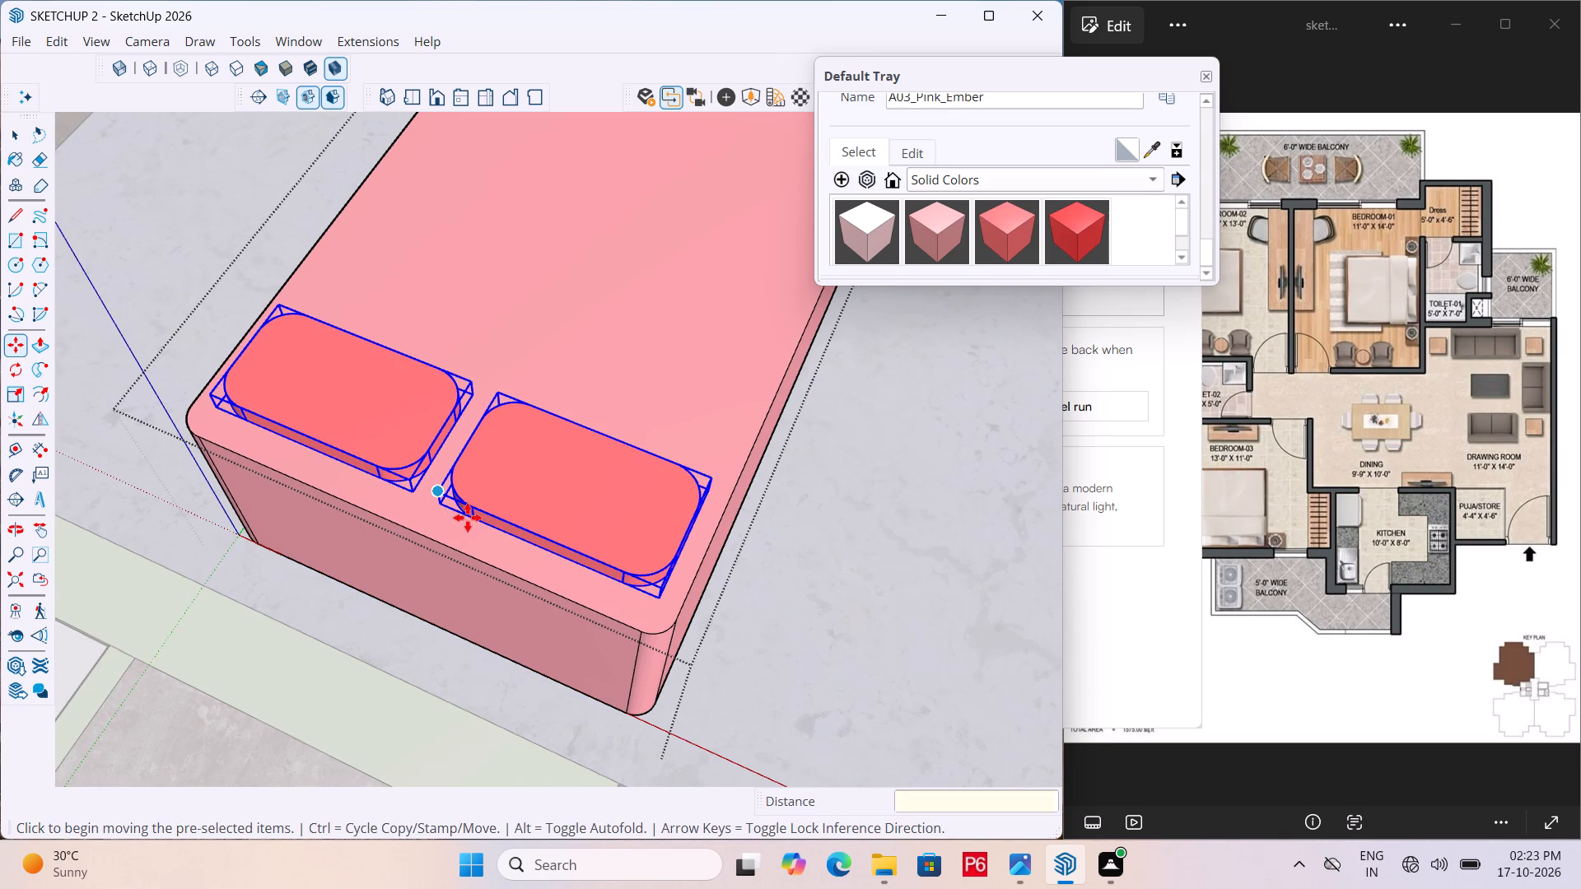
pyautogui.keyDown('ctrl'); pyautogui.scroll(-1, 468, 518); pyautogui.keyUp('ctrl')
pyautogui.hotkey('ctrl', 's')
pyautogui.scroll(-9, 473, 497)
pyautogui.press('space')
pyautogui.press('space')
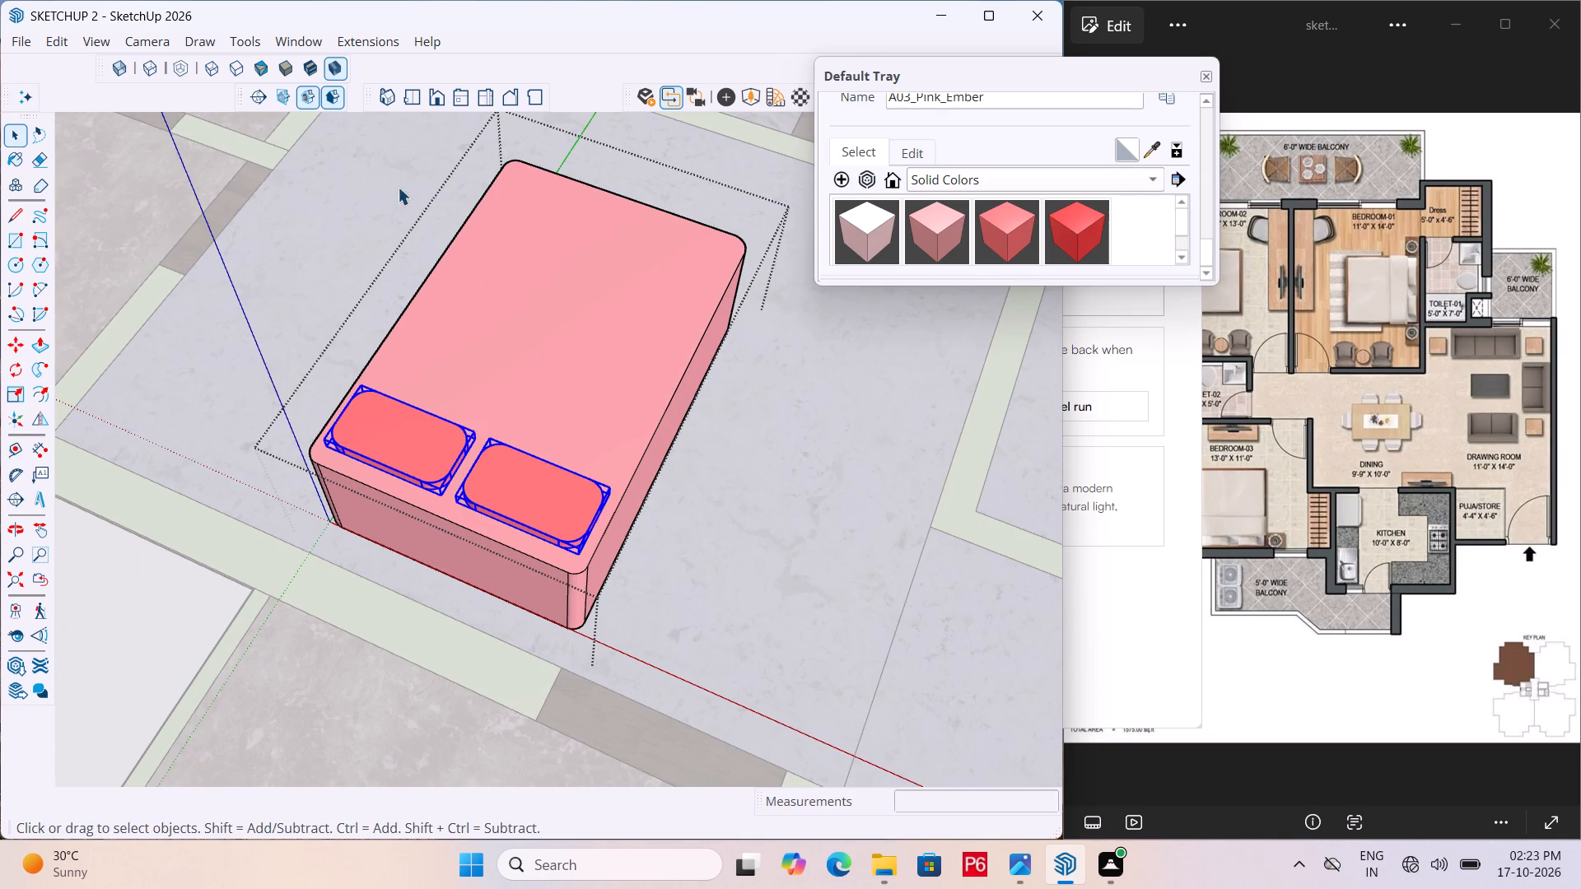
# Leave the bed group and save the model again.
pyautogui.scroll(-5, 403, 383)
pyautogui.scroll(-6, 523, 488)
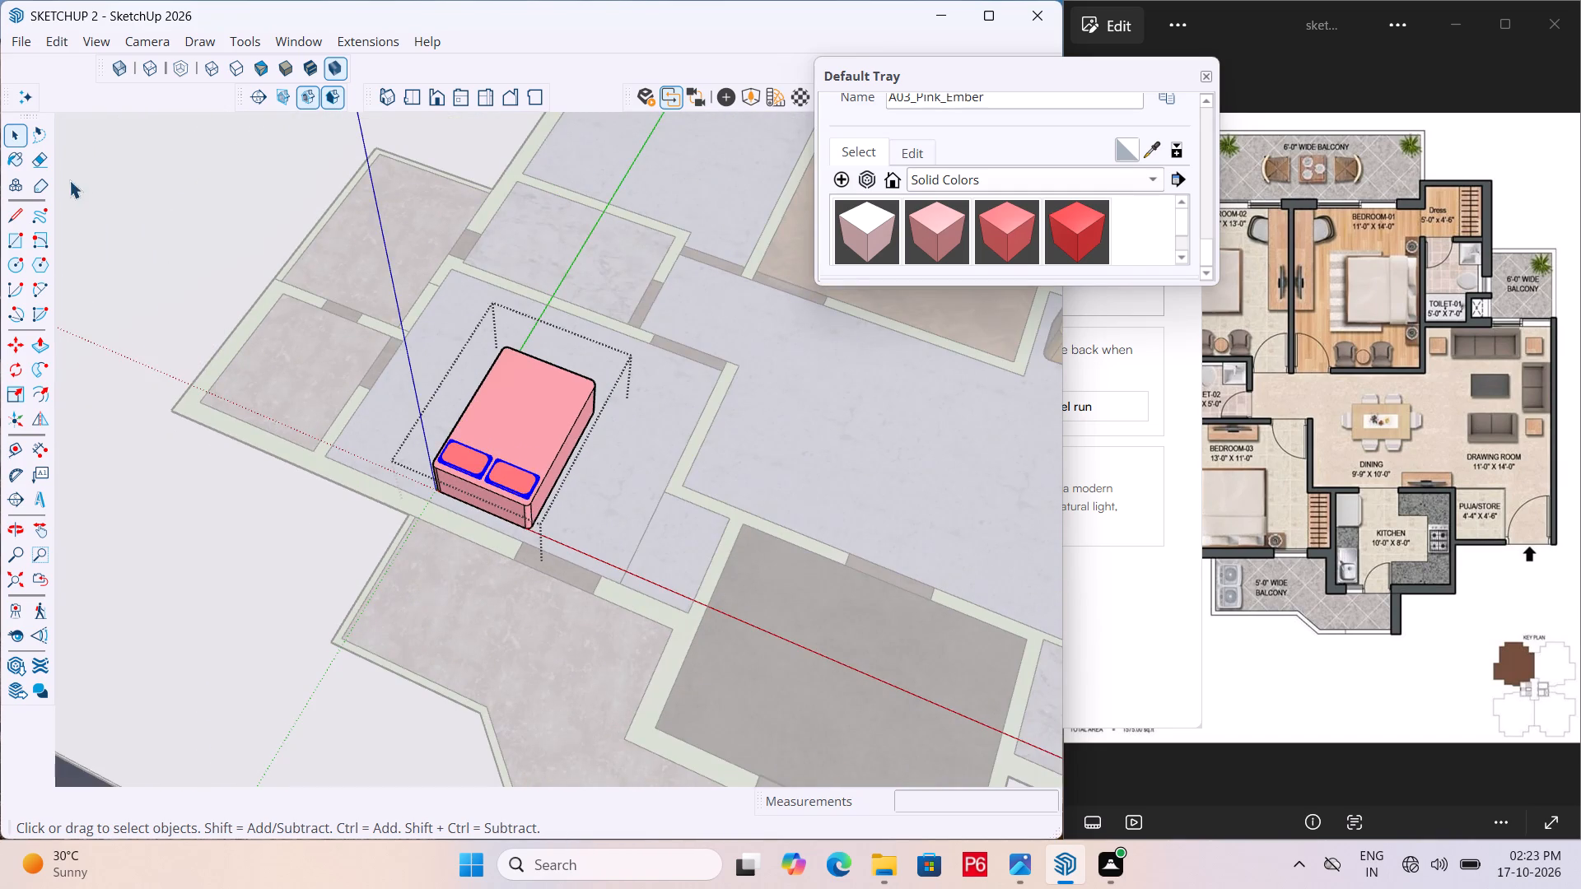
pyautogui.scroll(-6, 367, 393)
pyautogui.click(237, 660)
pyautogui.scroll(6, 468, 444)
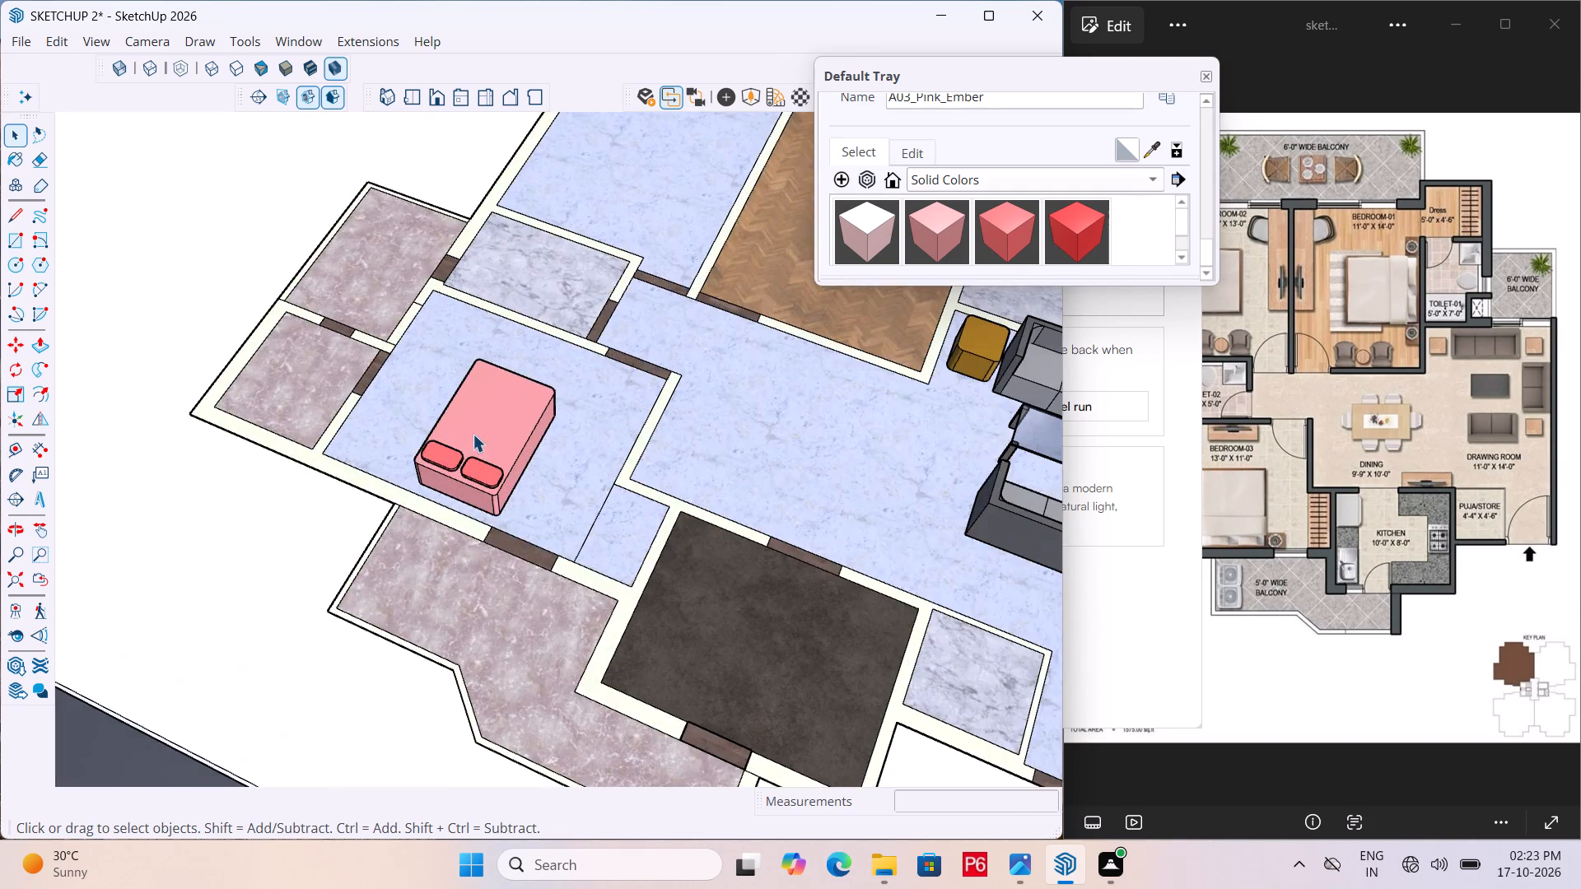
pyautogui.scroll(5, 473, 434)
pyautogui.moveTo(477, 464); pyautogui.dragTo(385, 333, button='middle')
pyautogui.hotkey('ctrl', 's')
pyautogui.hotkey('ctrl', 's')
pyautogui.hotkey('ctrl', 's')
pyautogui.hotkey('ctrl', 's')
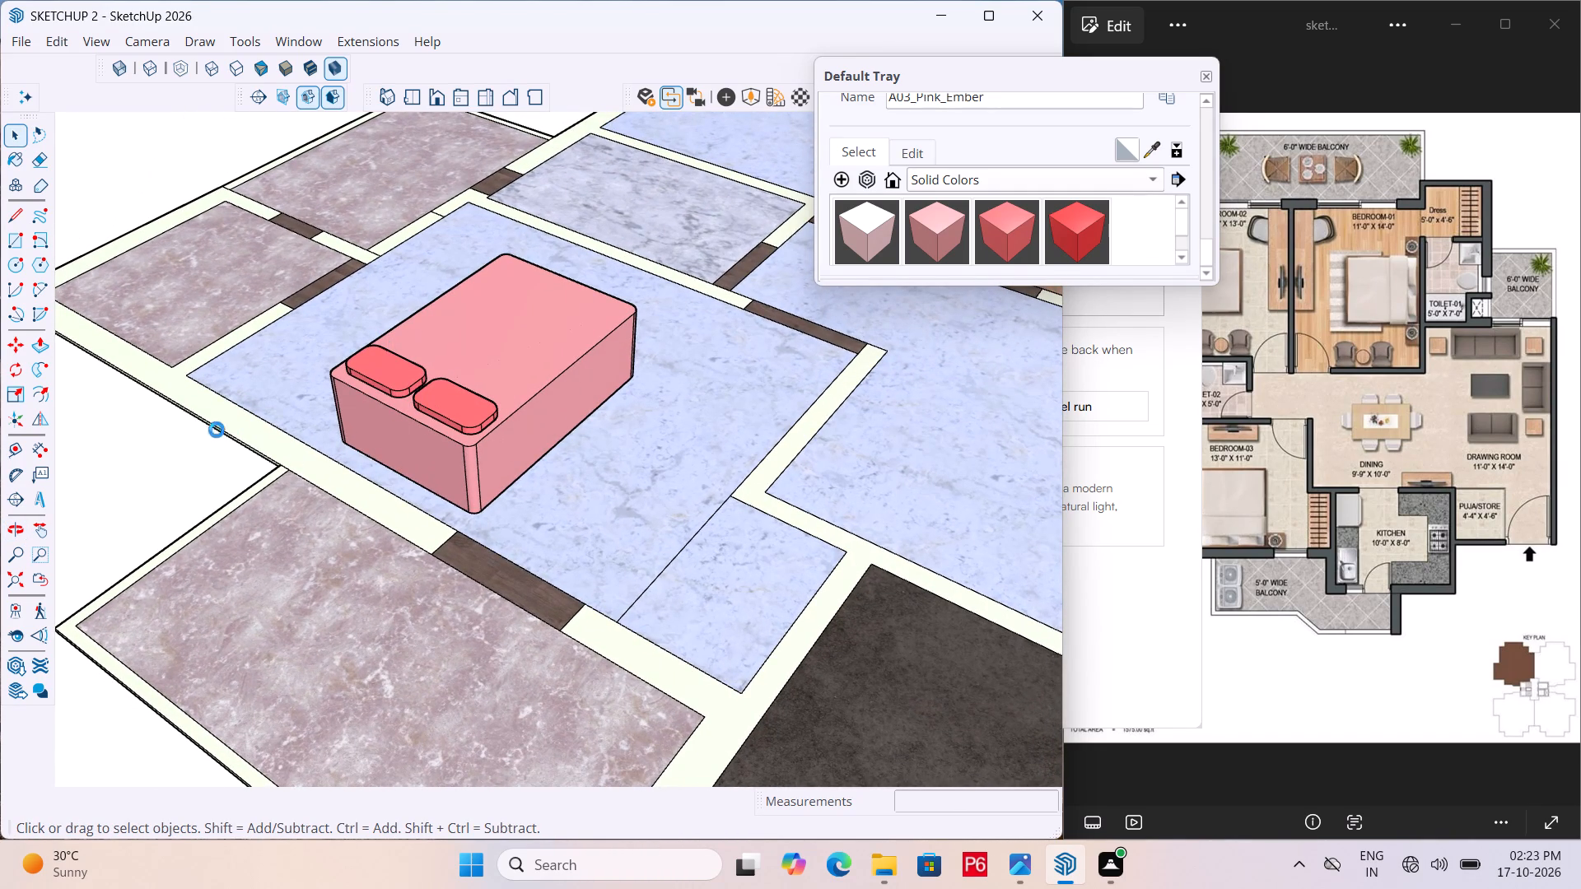
pyautogui.hotkey('ctrl', 's')
# Examine the bed with its pillows and the surrounding apartment layout from several angles.
pyautogui.moveTo(173, 428); pyautogui.dragTo(633, 424, button='middle')
pyautogui.scroll(-4, 414, 416)
pyautogui.moveTo(234, 408); pyautogui.dragTo(882, 490, button='middle')
pyautogui.scroll(-5, 111, 477)
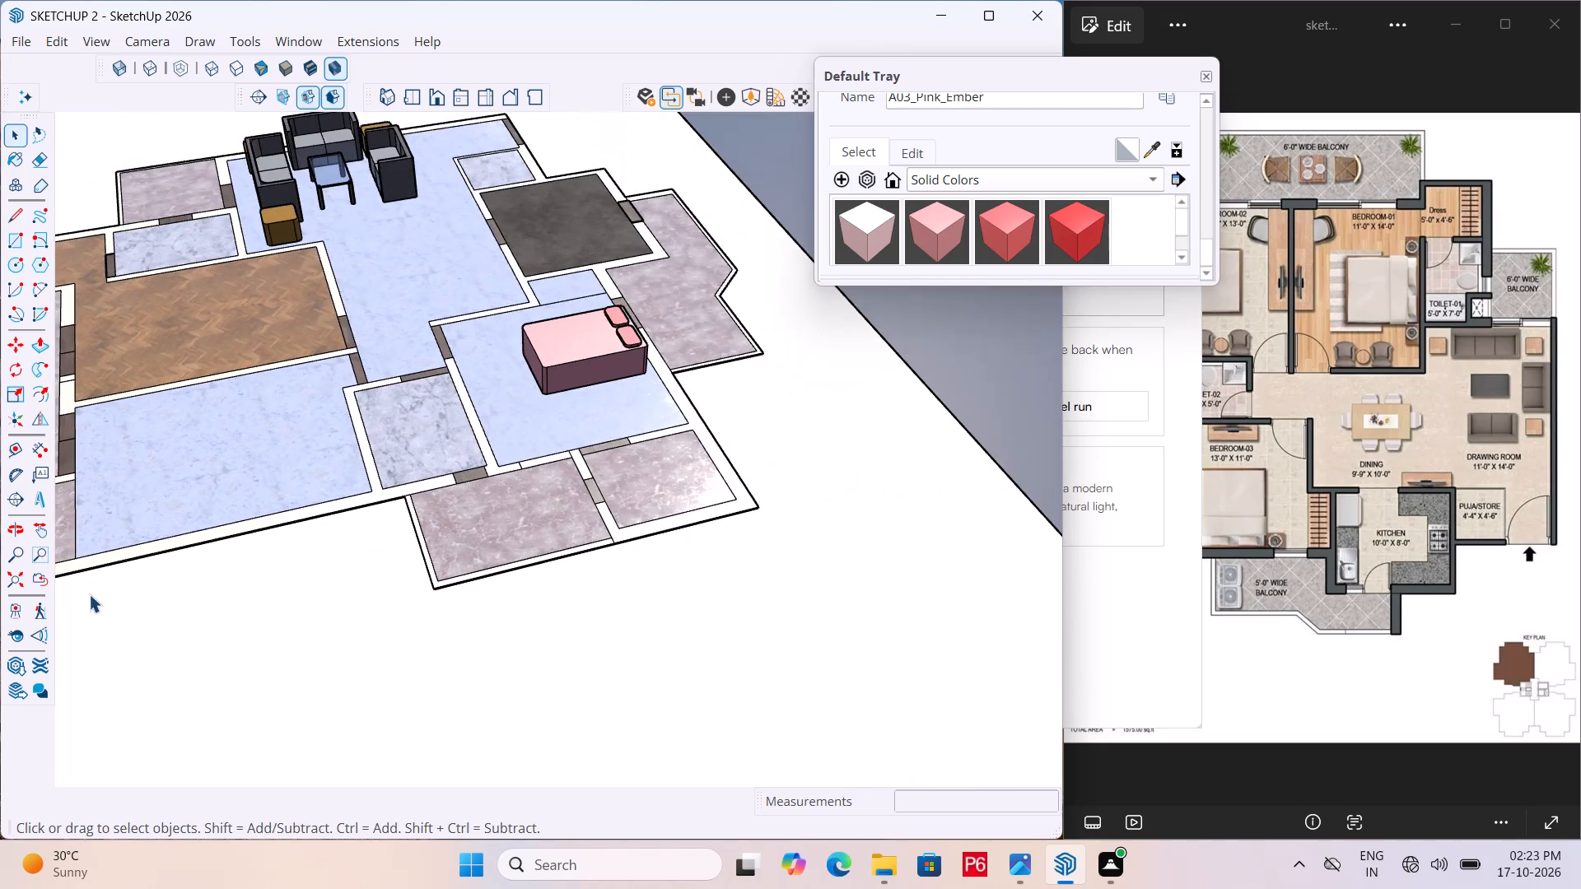
pyautogui.moveTo(375, 431); pyautogui.dragTo(734, 312, button='middle')
pyautogui.scroll(-1, 375, 431)
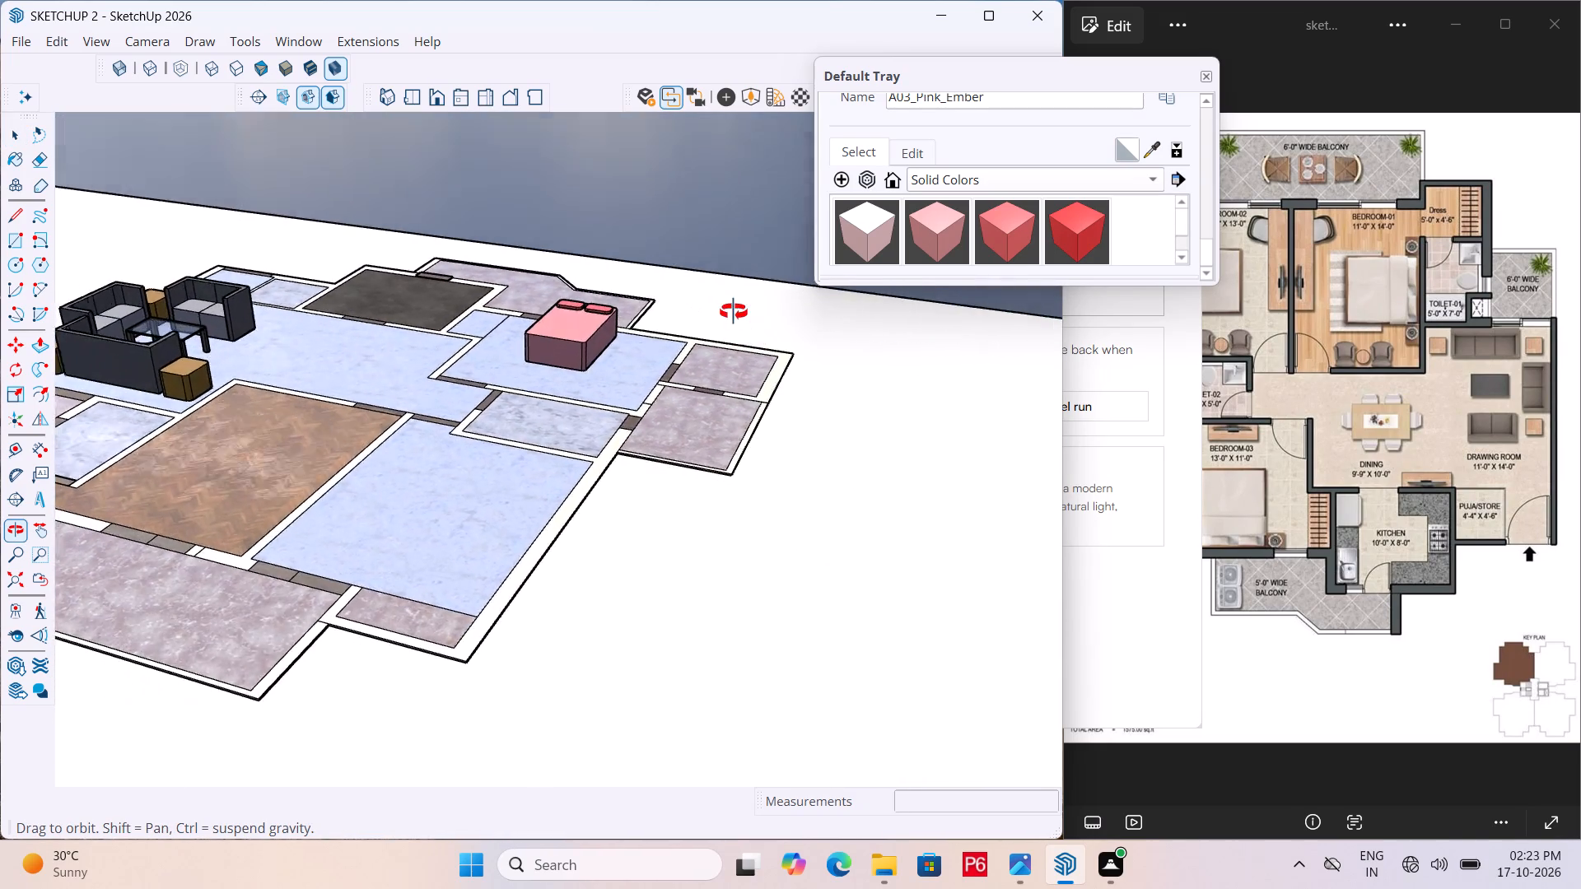
pyautogui.moveTo(734, 312); pyautogui.dragTo(524, 519, button='middle')
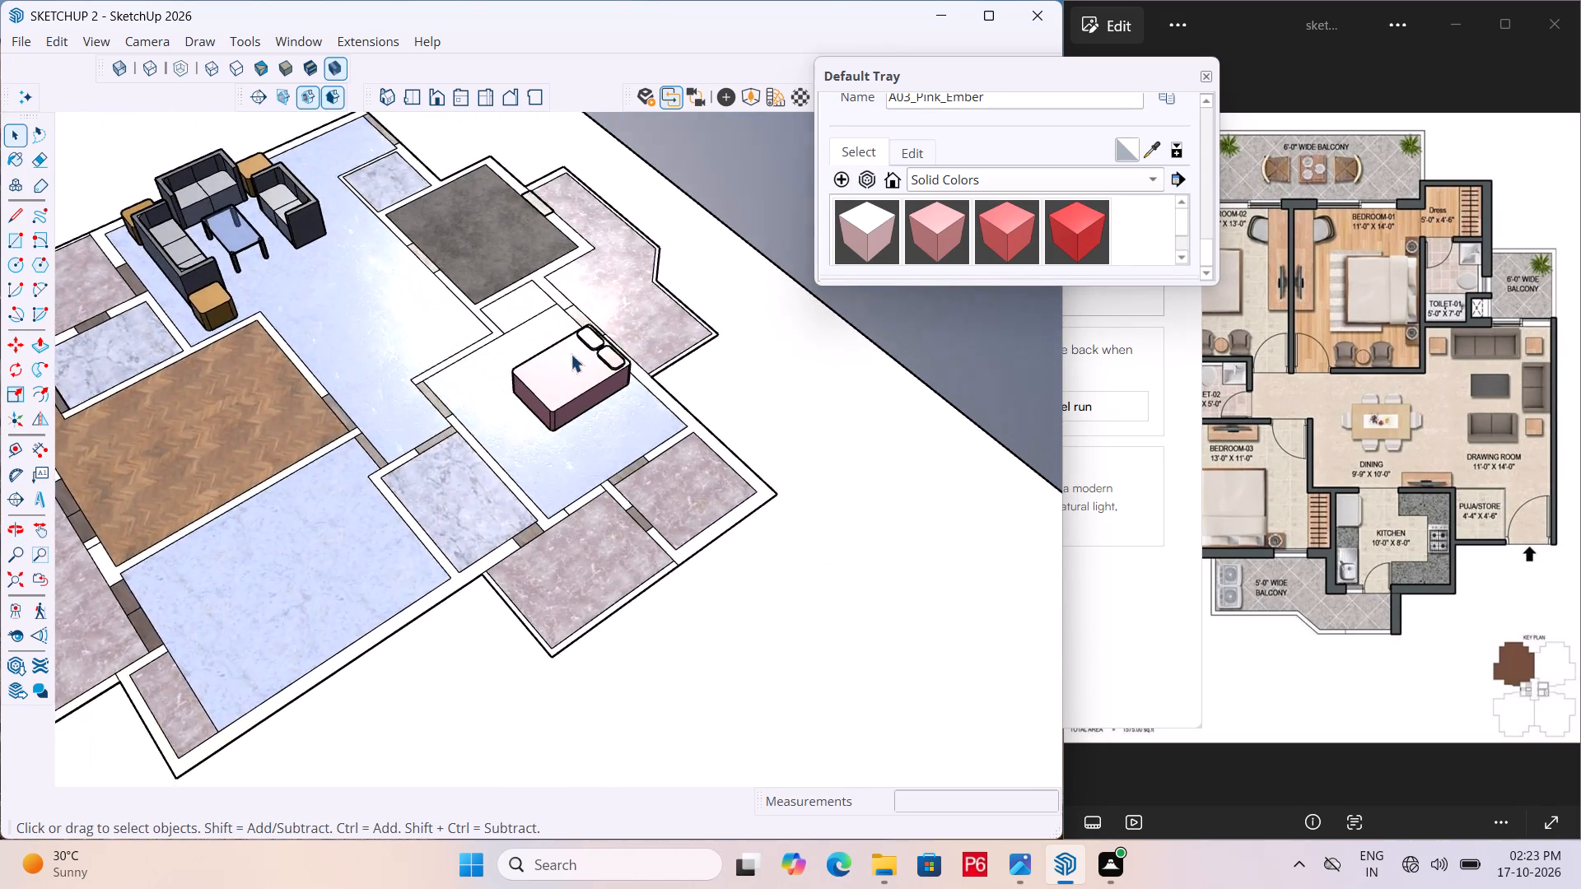
pyautogui.scroll(10, 576, 343)
pyautogui.moveTo(505, 404); pyautogui.dragTo(520, 534, button='middle')
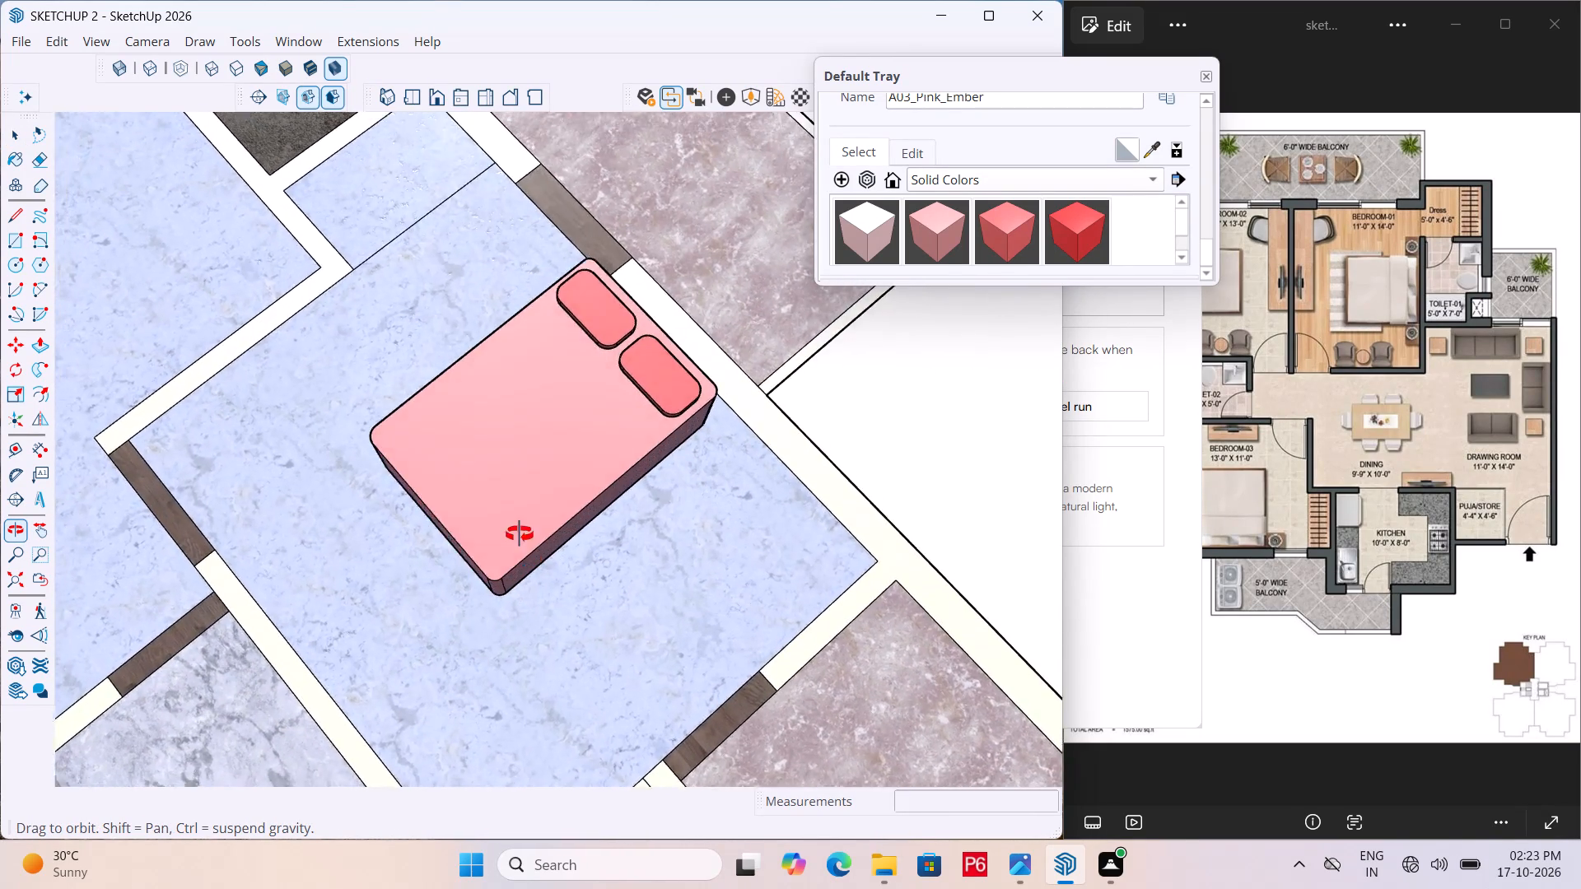
pyautogui.moveTo(520, 534); pyautogui.dragTo(542, 517, button='middle')
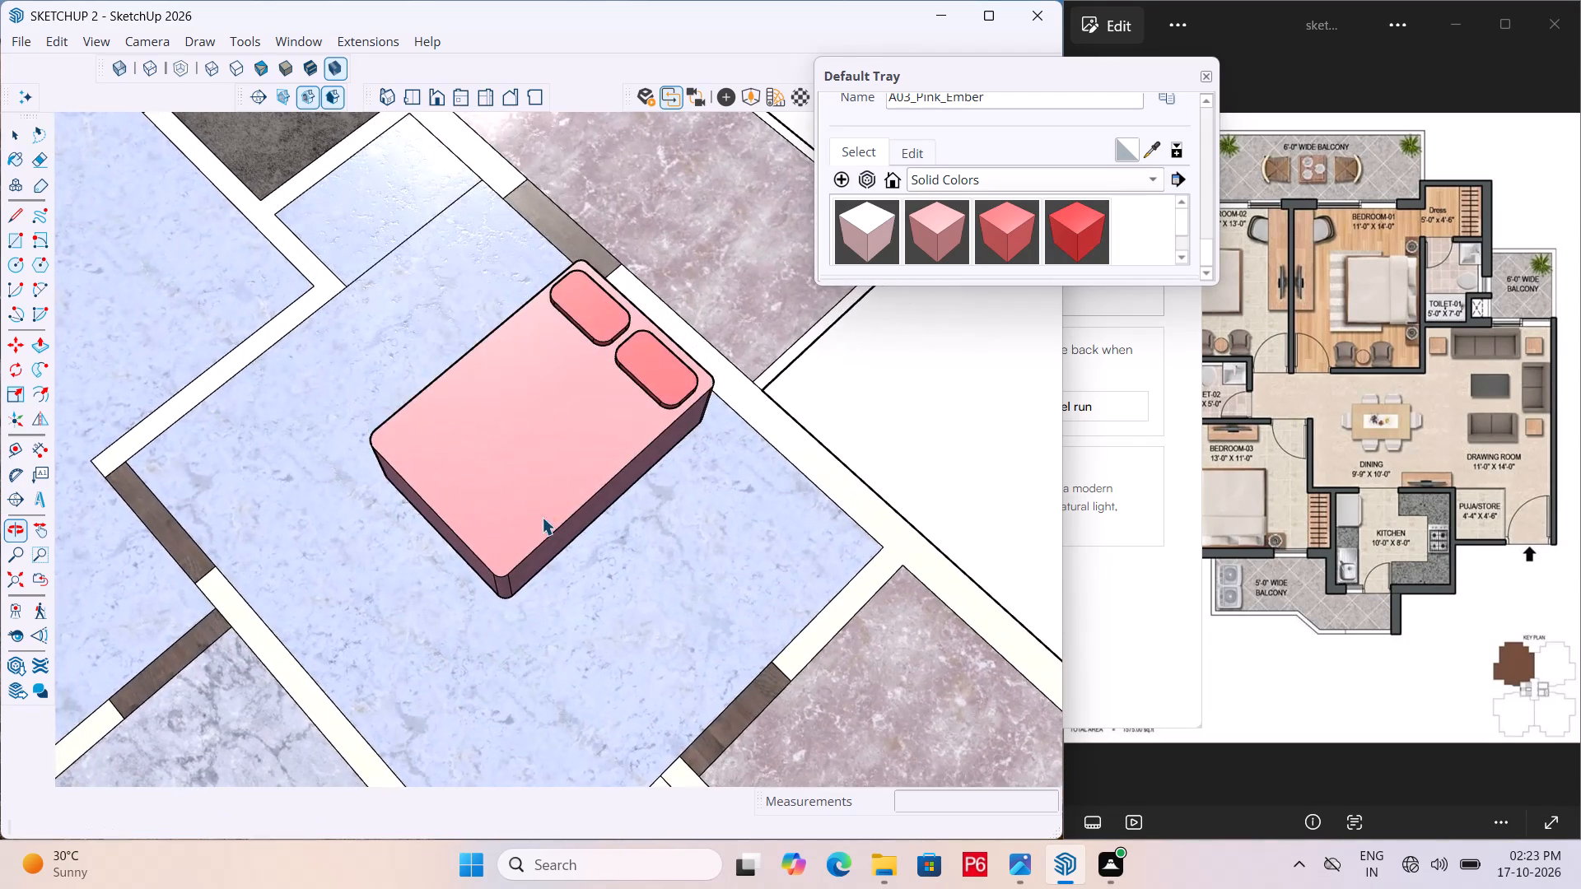
pyautogui.scroll(5, 590, 419)
pyautogui.scroll(-4, 428, 404)
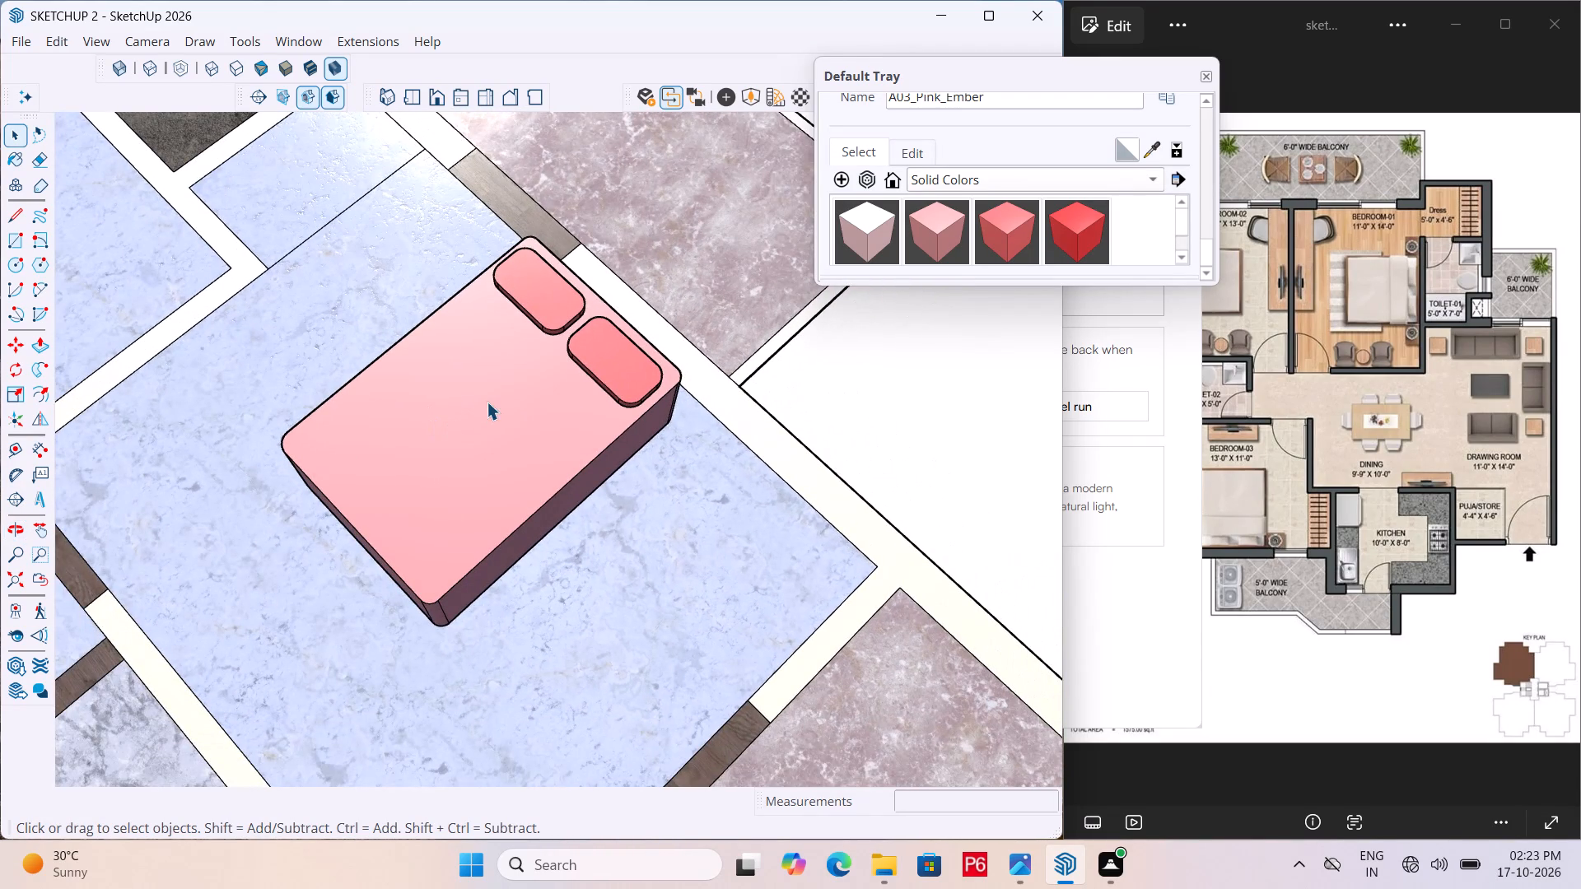
# Close the Default Tray and switch to the reference floor plan image.
pyautogui.click(1210, 74)
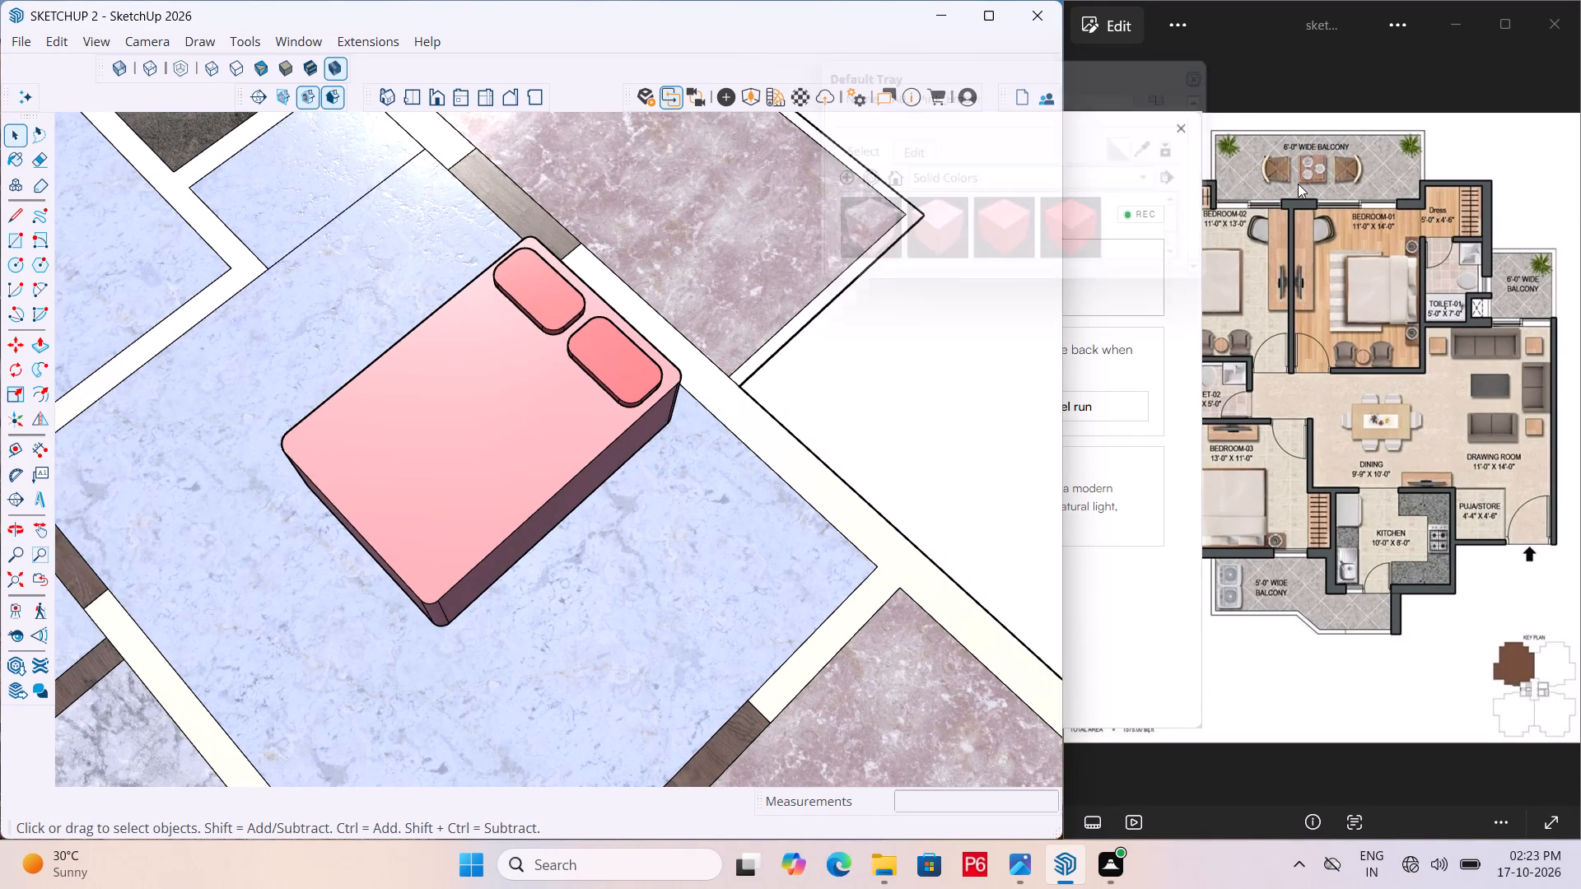
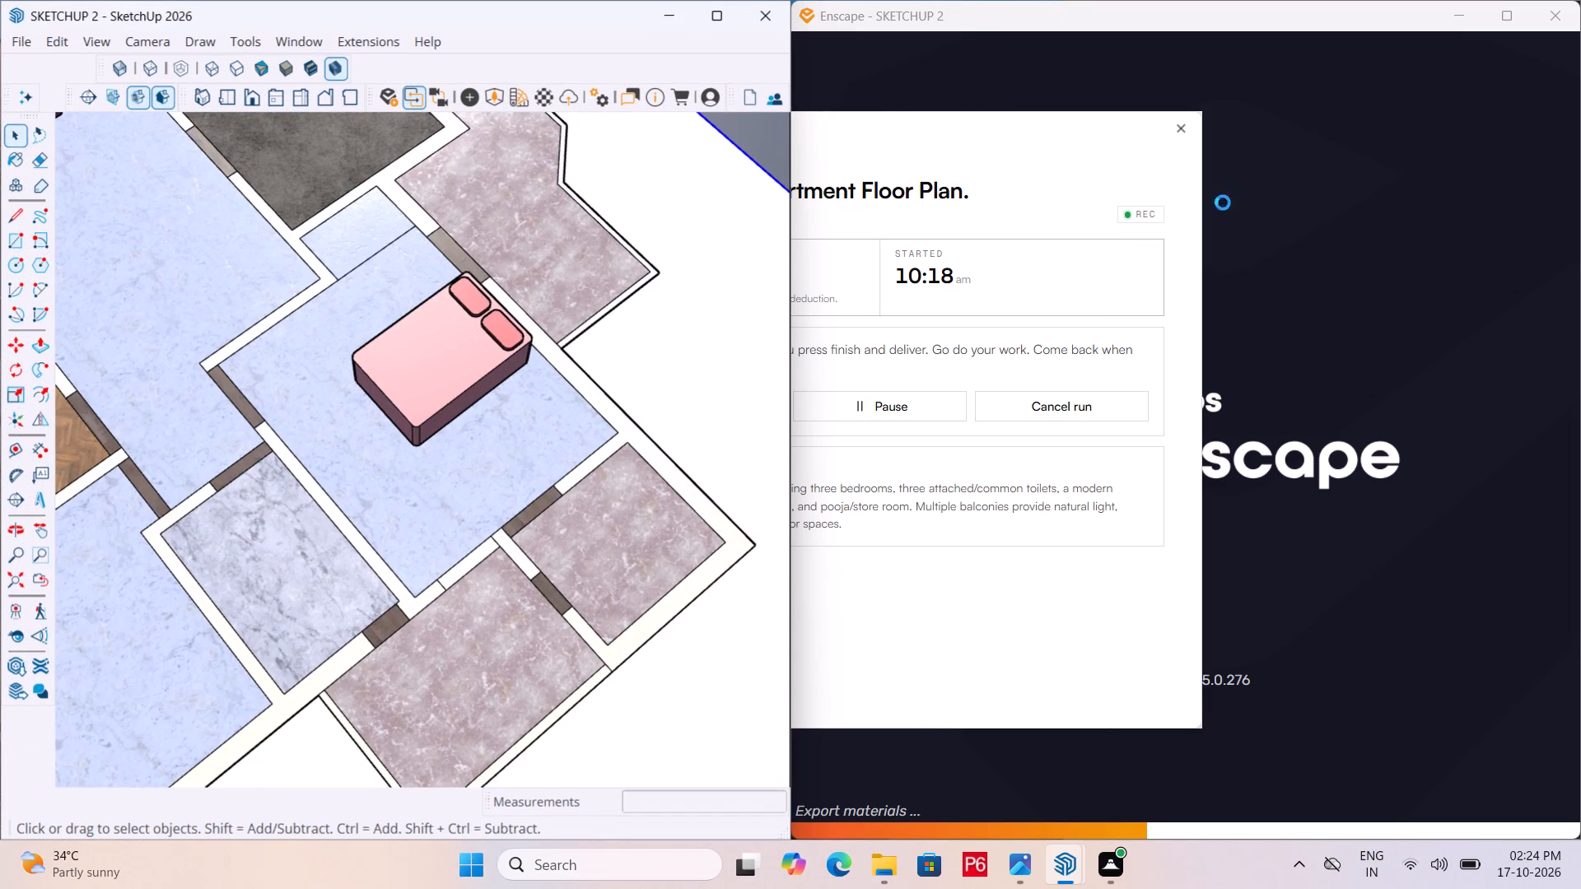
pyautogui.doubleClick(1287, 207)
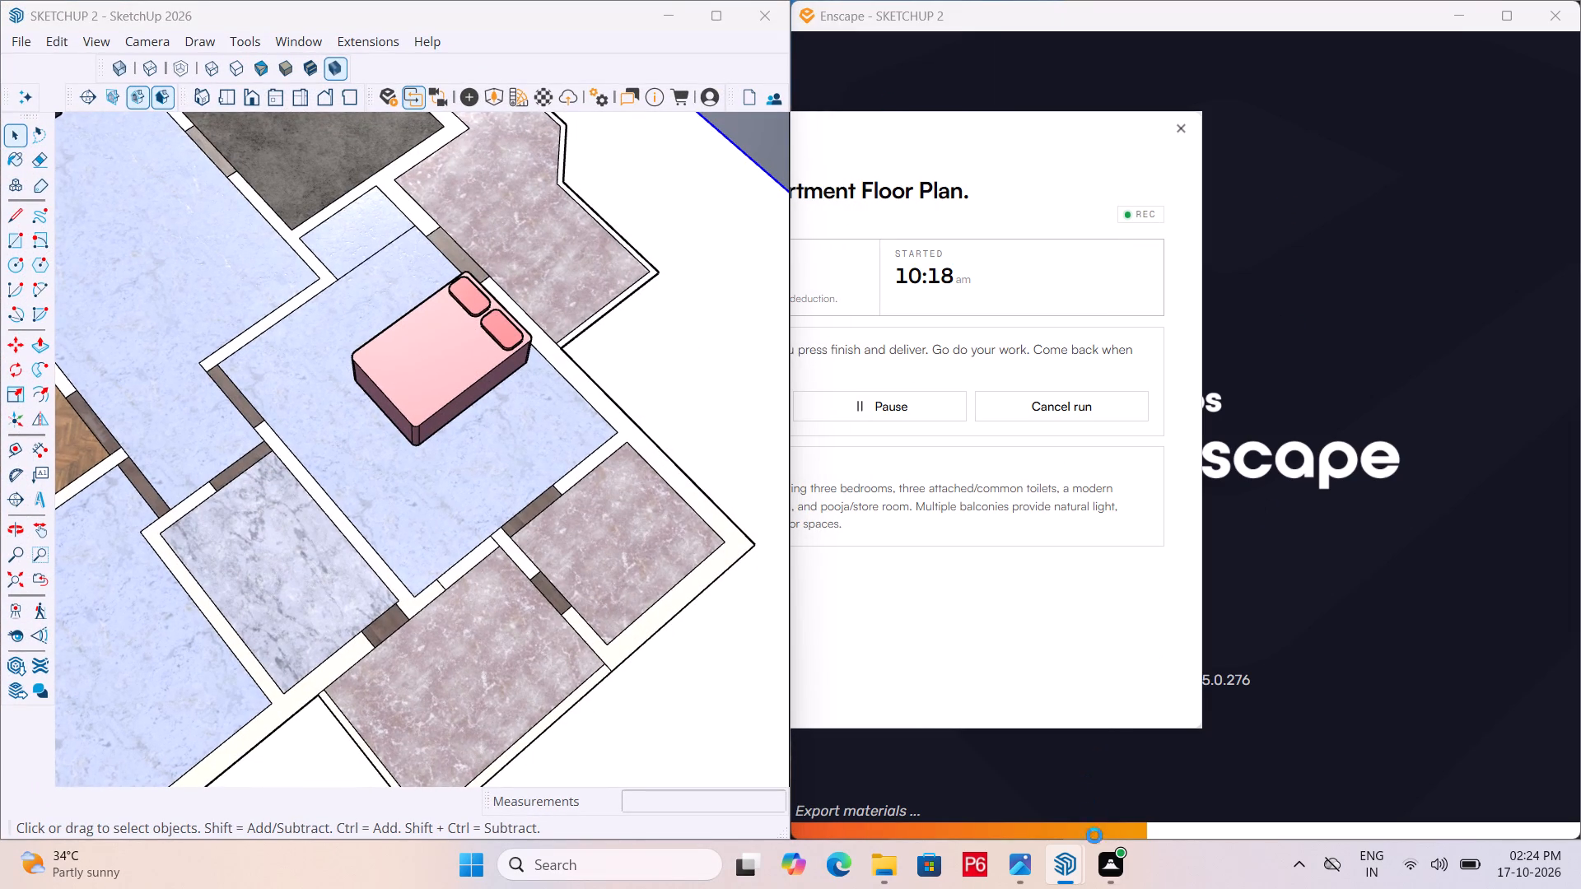
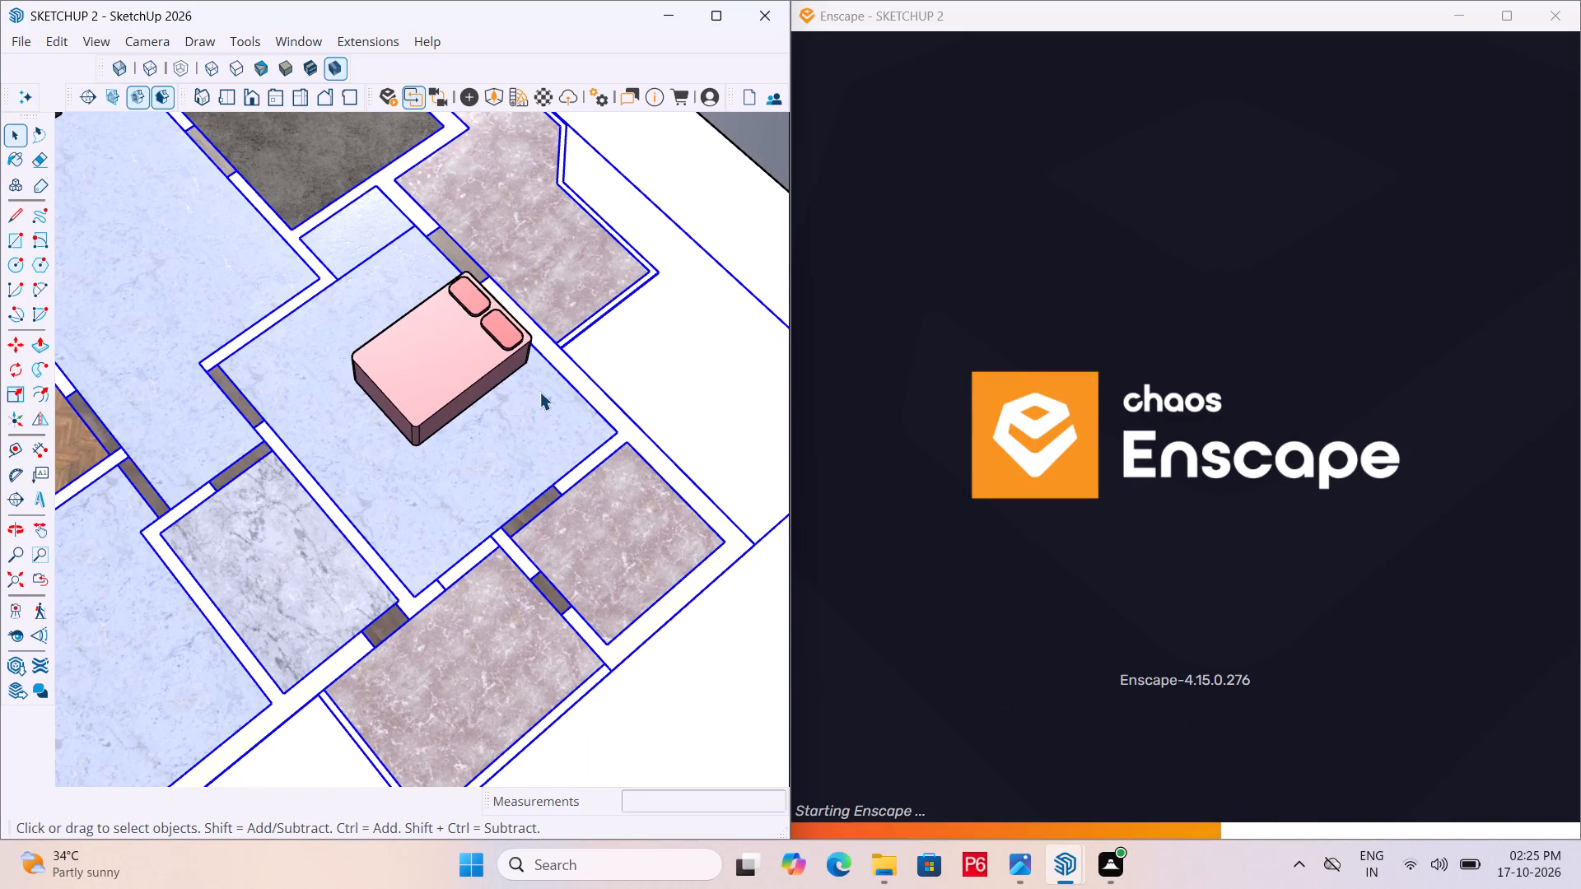
# Examine the Bedroom-03 bed and the surrounding rooms from several angles while the renderer starts.
pyautogui.scroll(-8, 591, 458)
pyautogui.moveTo(439, 448); pyautogui.dragTo(330, 340, button='middle')
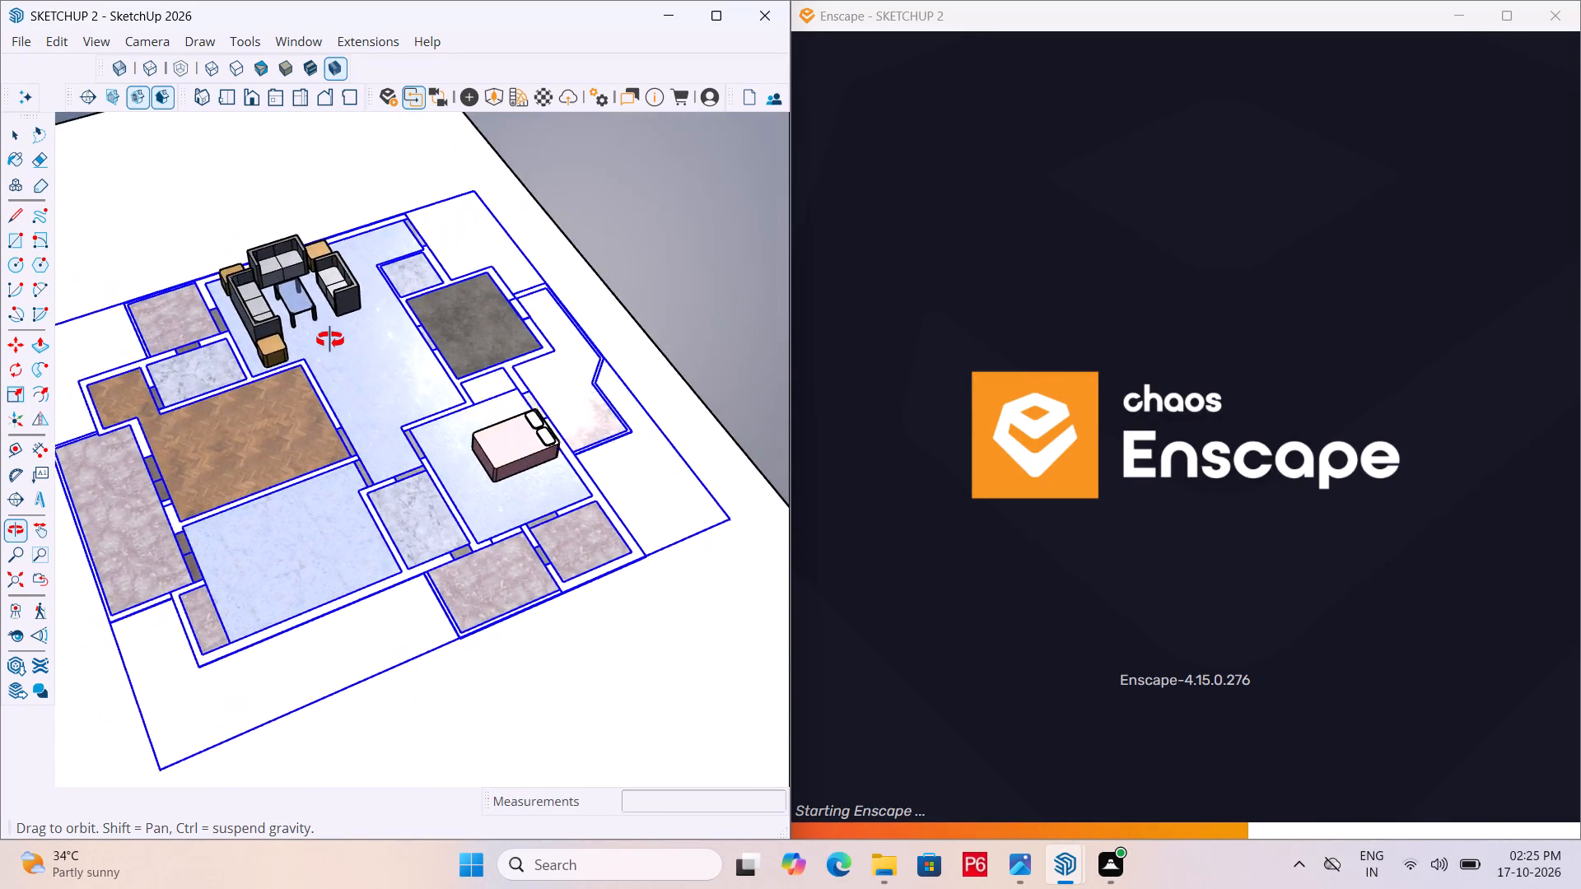
pyautogui.moveTo(330, 340); pyautogui.dragTo(367, 438, button='middle')
pyautogui.scroll(6, 449, 447)
pyautogui.scroll(3, 517, 458)
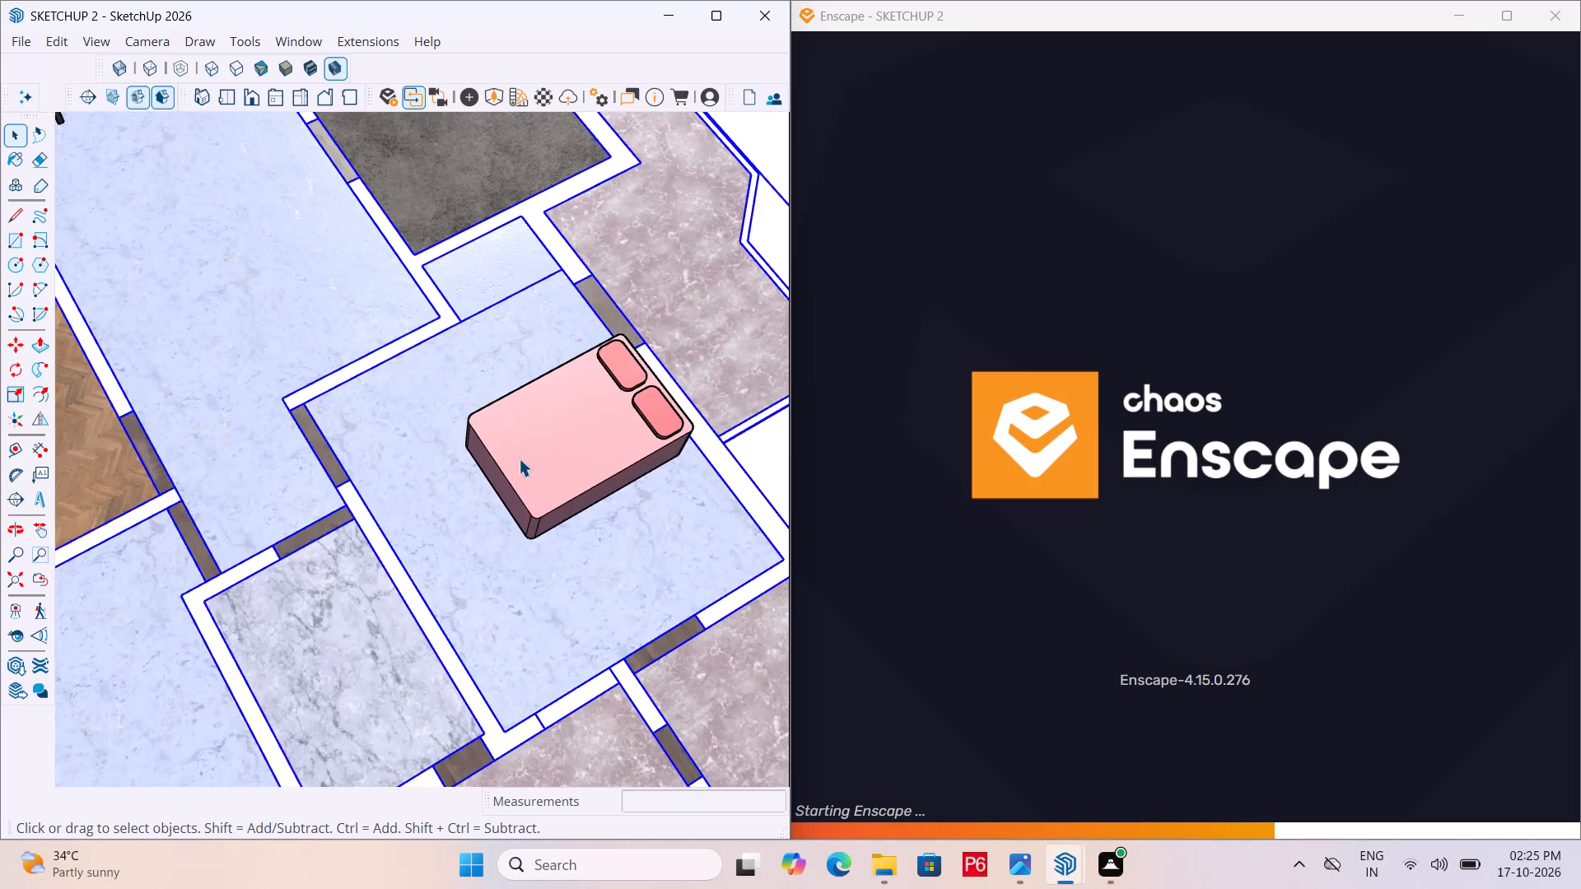
pyautogui.scroll(1, 521, 459)
pyautogui.moveTo(521, 459); pyautogui.dragTo(519, 421, button='middle')
pyautogui.scroll(-5, 351, 452)
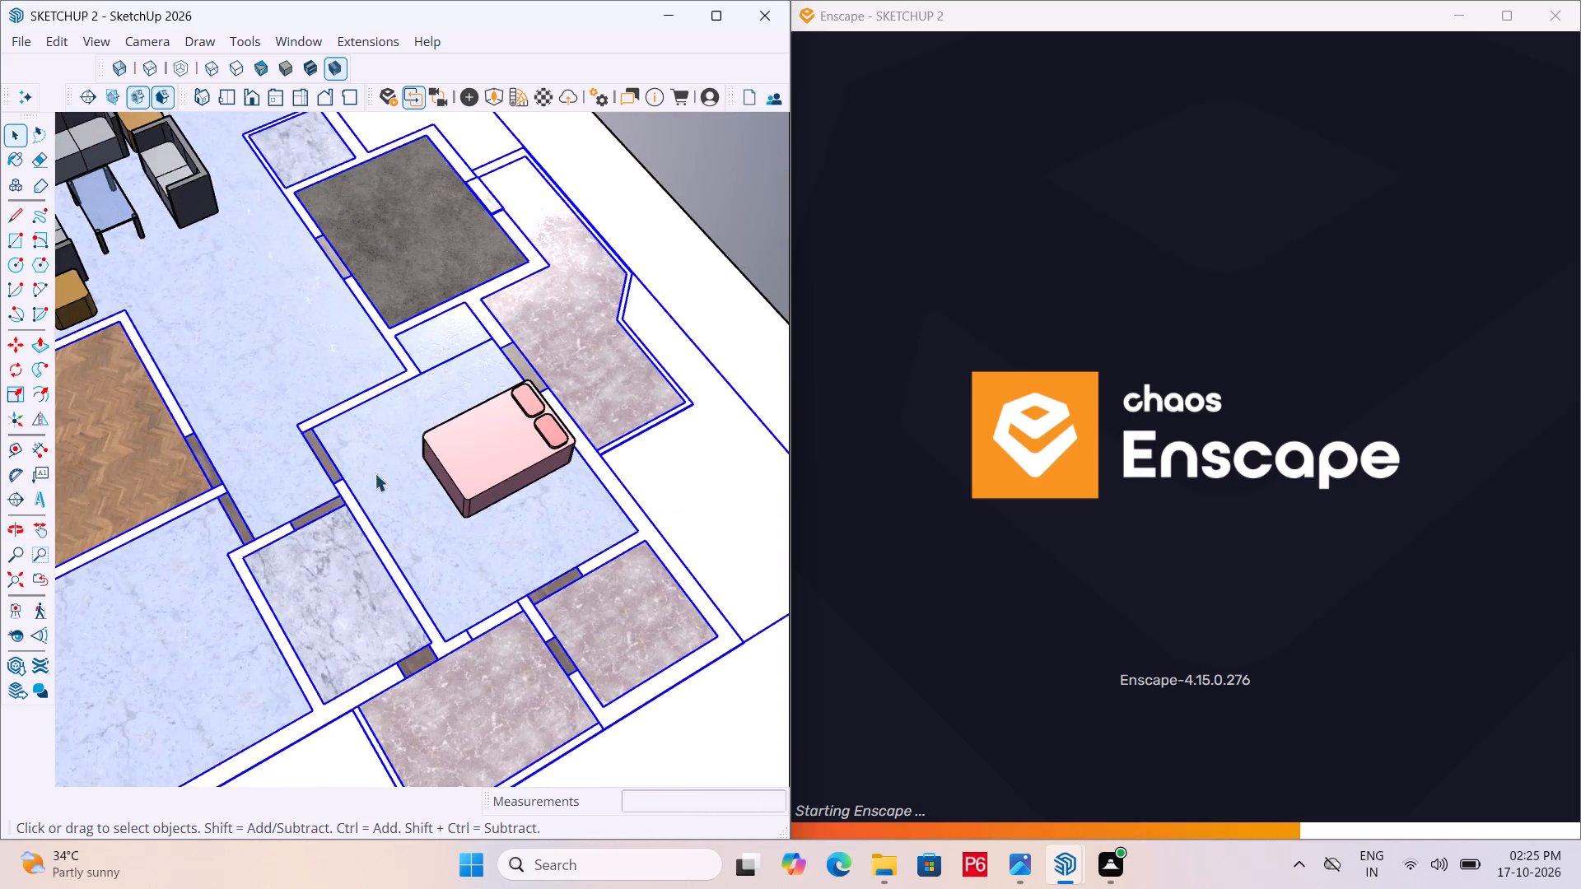
pyautogui.moveTo(383, 473); pyautogui.dragTo(404, 472, button='middle')
pyautogui.scroll(-4, 593, 533)
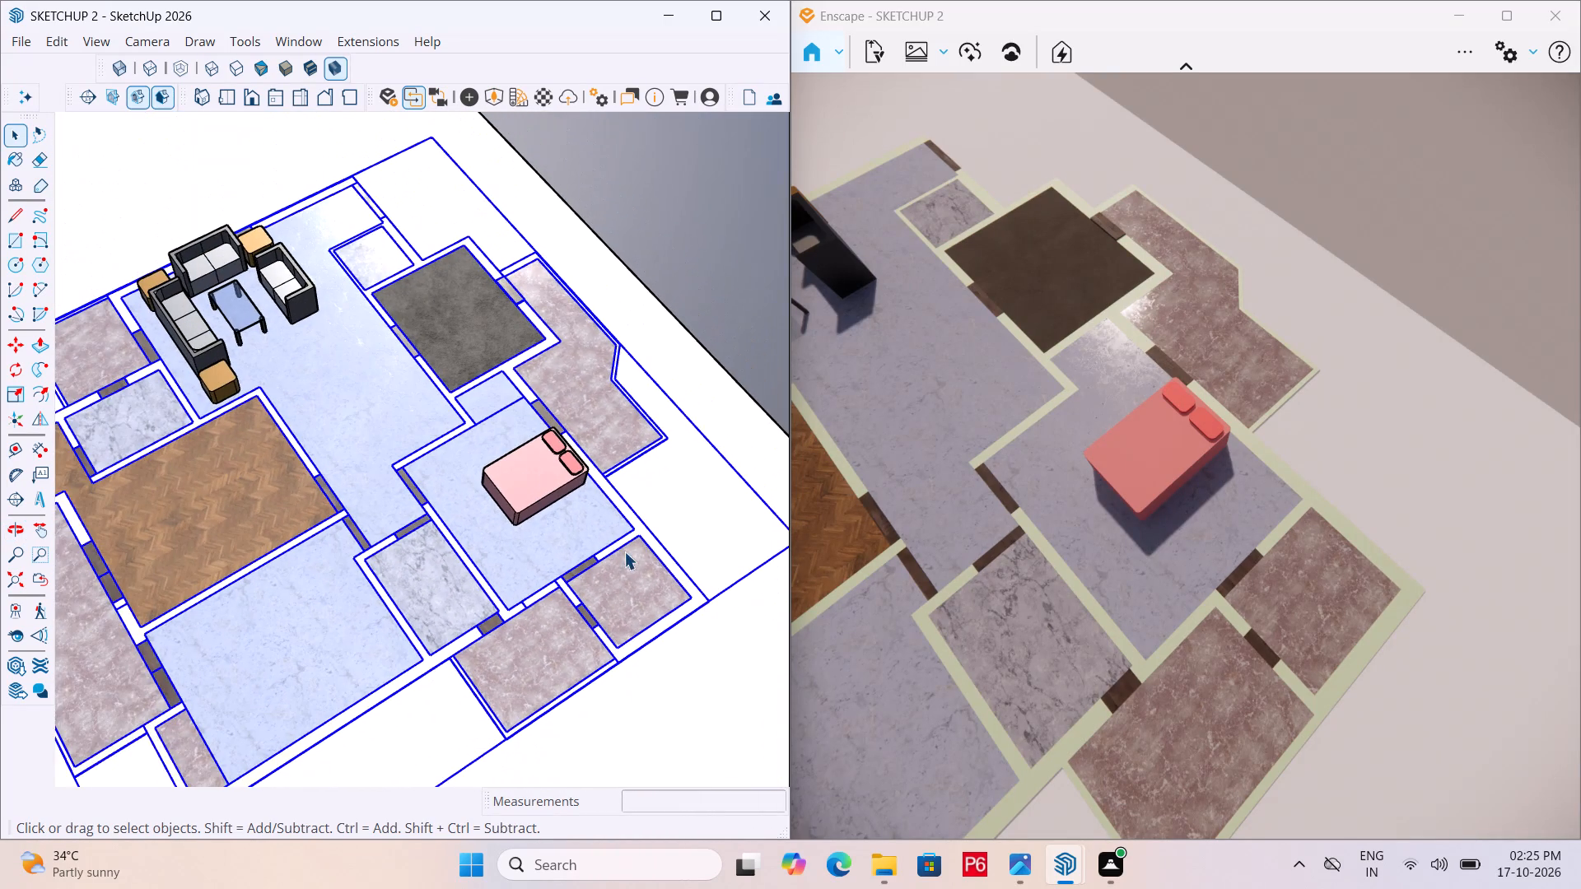
# Synchronize the SketchUp view with the Enscape render.
pyautogui.click(441, 98)
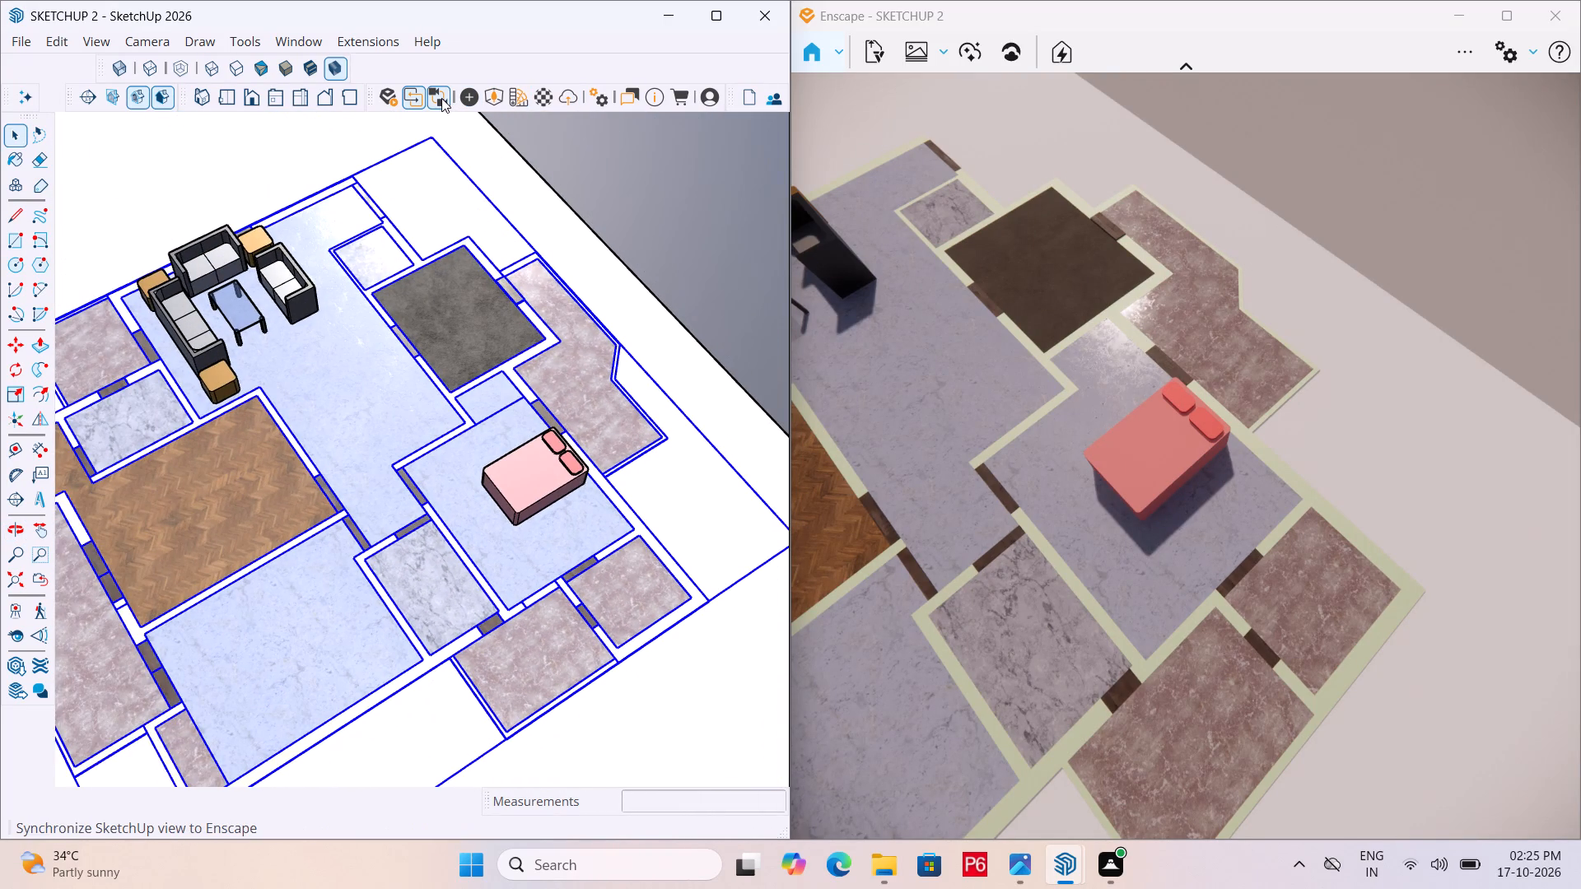
# Inspect the living-room sofas, coffee table and side tables up close in the model and the render.
pyautogui.scroll(-4, 474, 332)
pyautogui.moveTo(464, 374); pyautogui.dragTo(171, 255, button='middle')
pyautogui.moveTo(599, 286); pyautogui.dragTo(492, 278, button='middle')
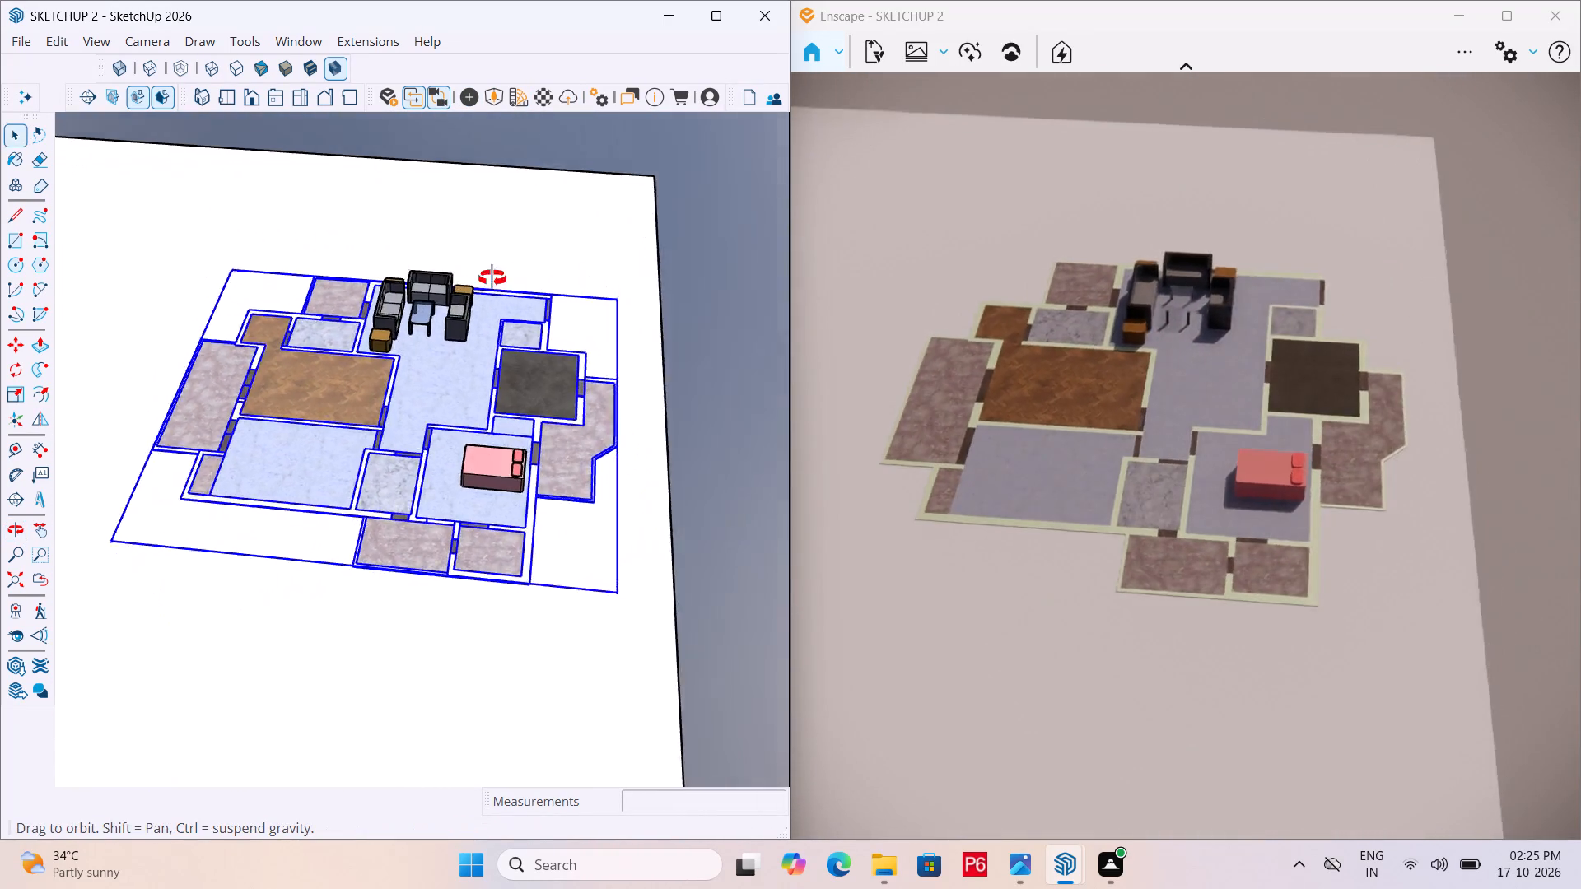
pyautogui.moveTo(492, 278); pyautogui.dragTo(99, 286, button='middle')
pyautogui.scroll(10, 457, 372)
pyautogui.moveTo(258, 379); pyautogui.dragTo(404, 403, button='middle')
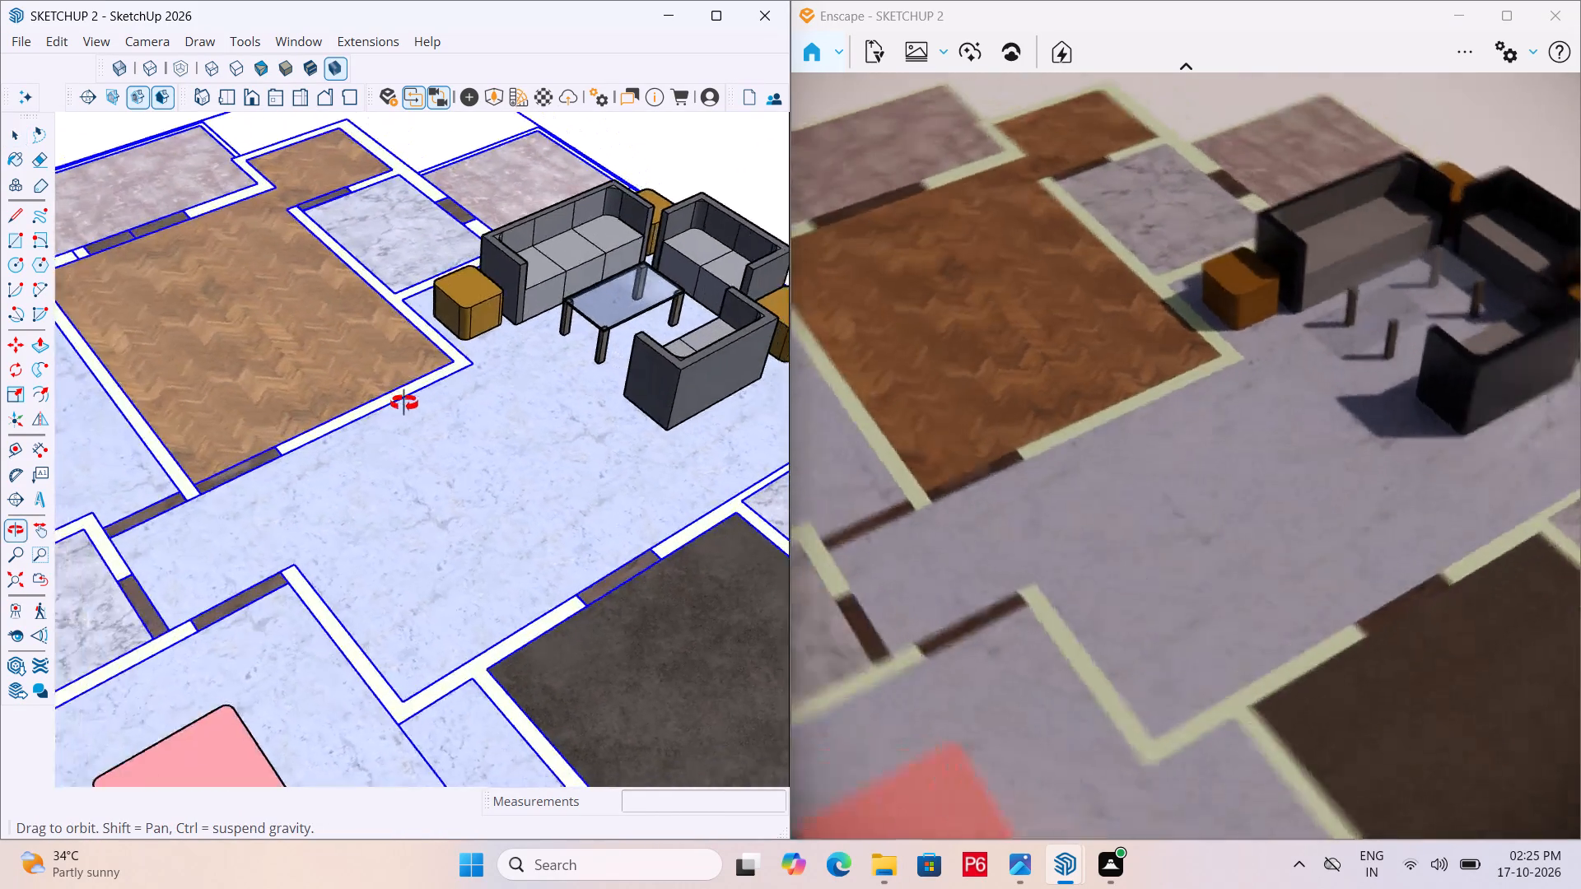
pyautogui.moveTo(404, 403); pyautogui.dragTo(492, 393, button='middle')
pyautogui.scroll(3, 488, 282)
pyautogui.scroll(-4, 287, 310)
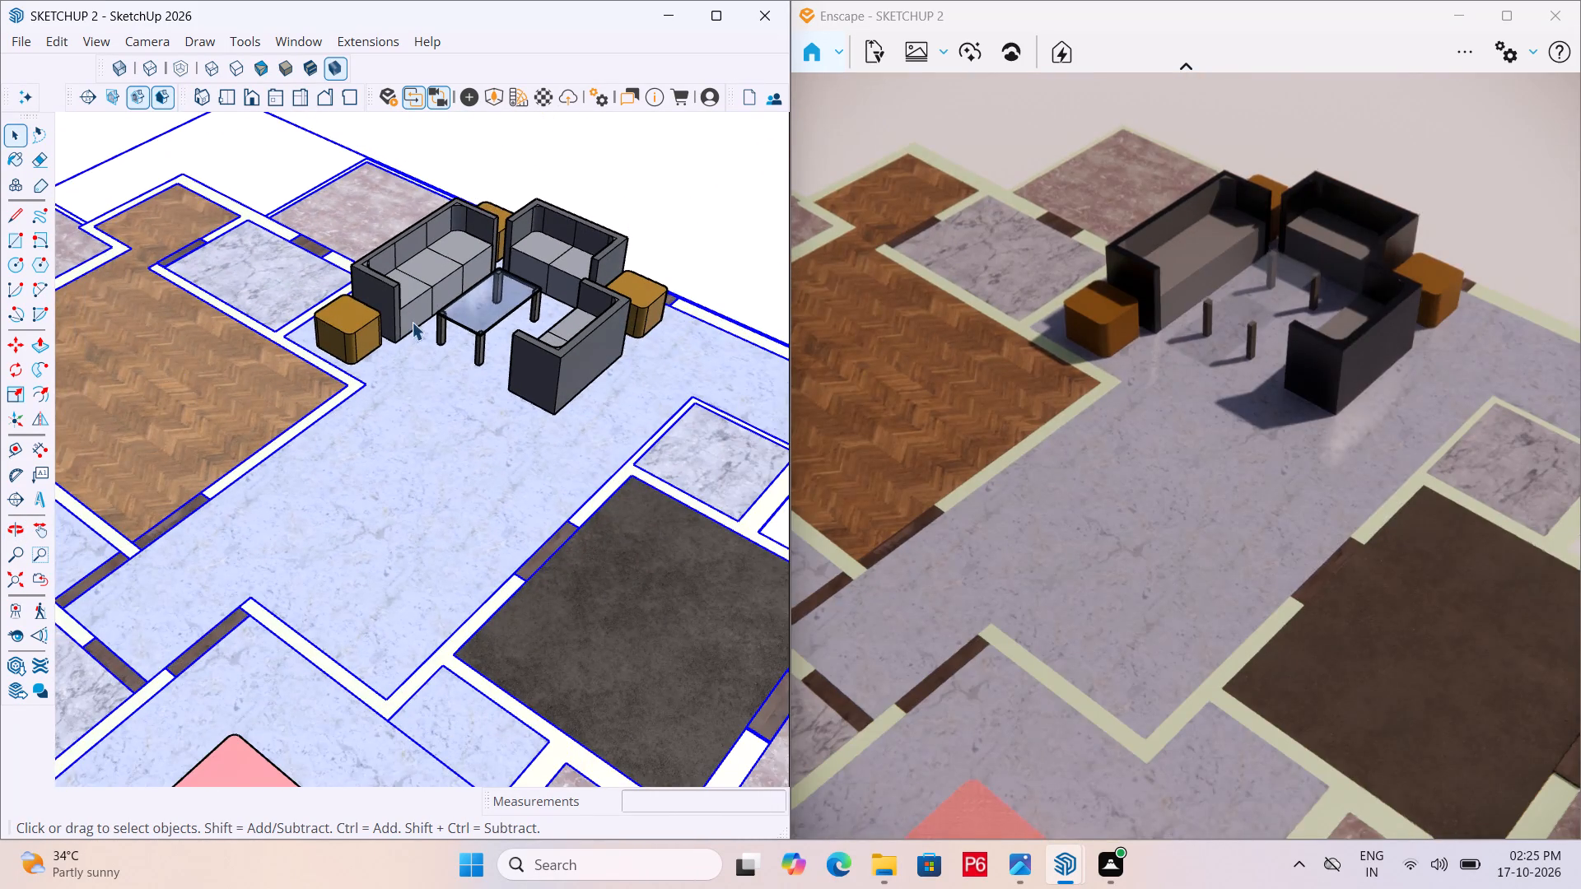
pyautogui.moveTo(418, 320); pyautogui.dragTo(431, 327, button='middle')
pyautogui.scroll(4, 501, 245)
pyautogui.scroll(5, 570, 232)
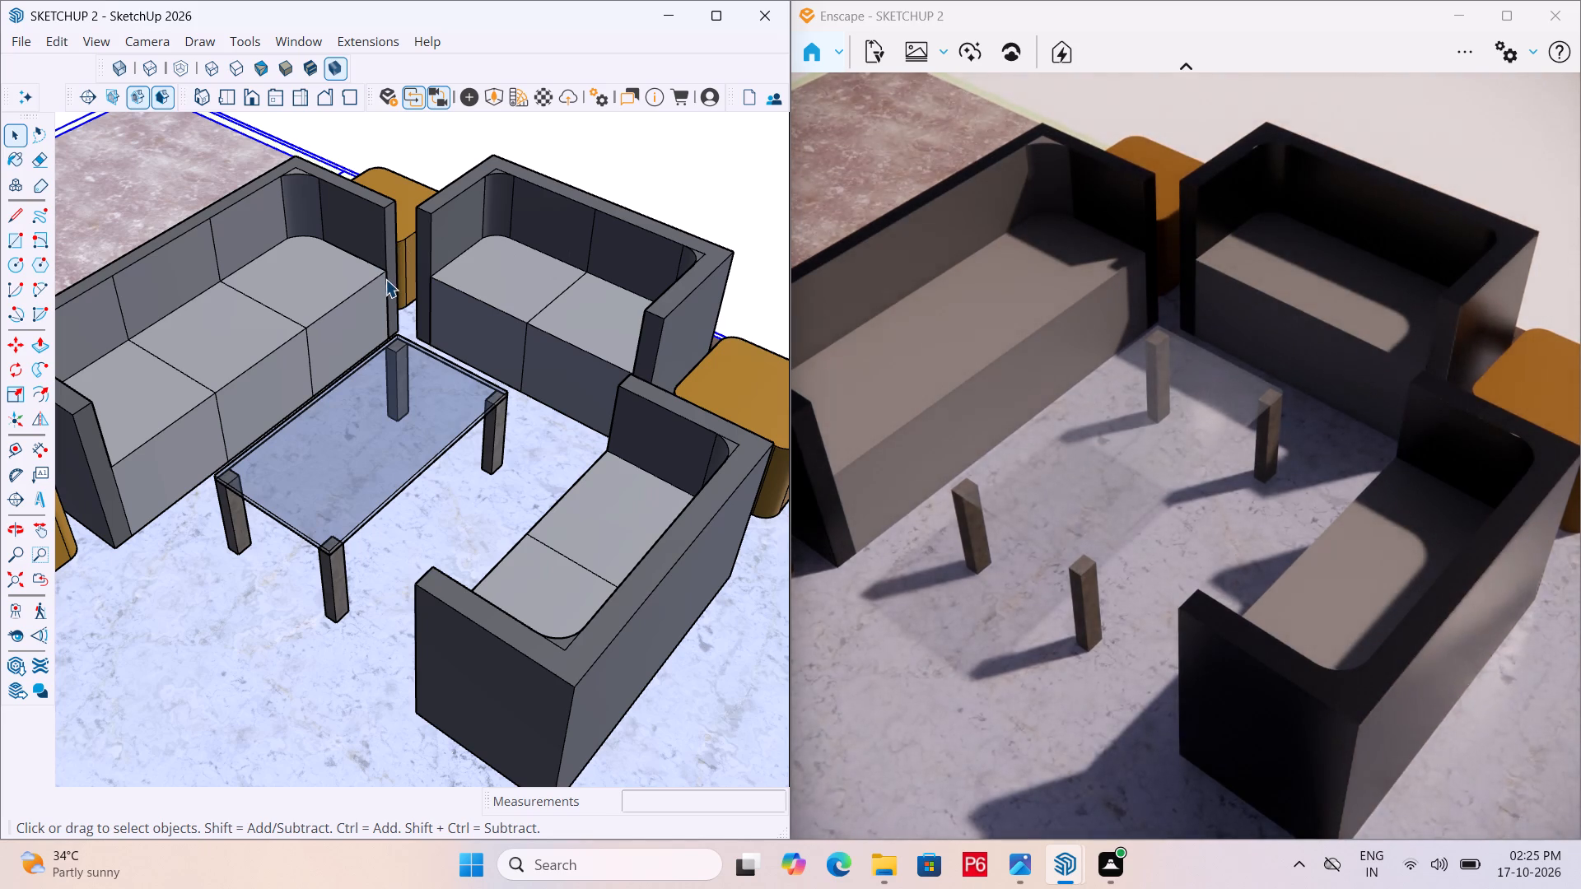
# Review the whole furnished apartment layout from overhead and oblique views in the model and the render.
pyautogui.scroll(-5, 385, 279)
pyautogui.scroll(-12, 505, 309)
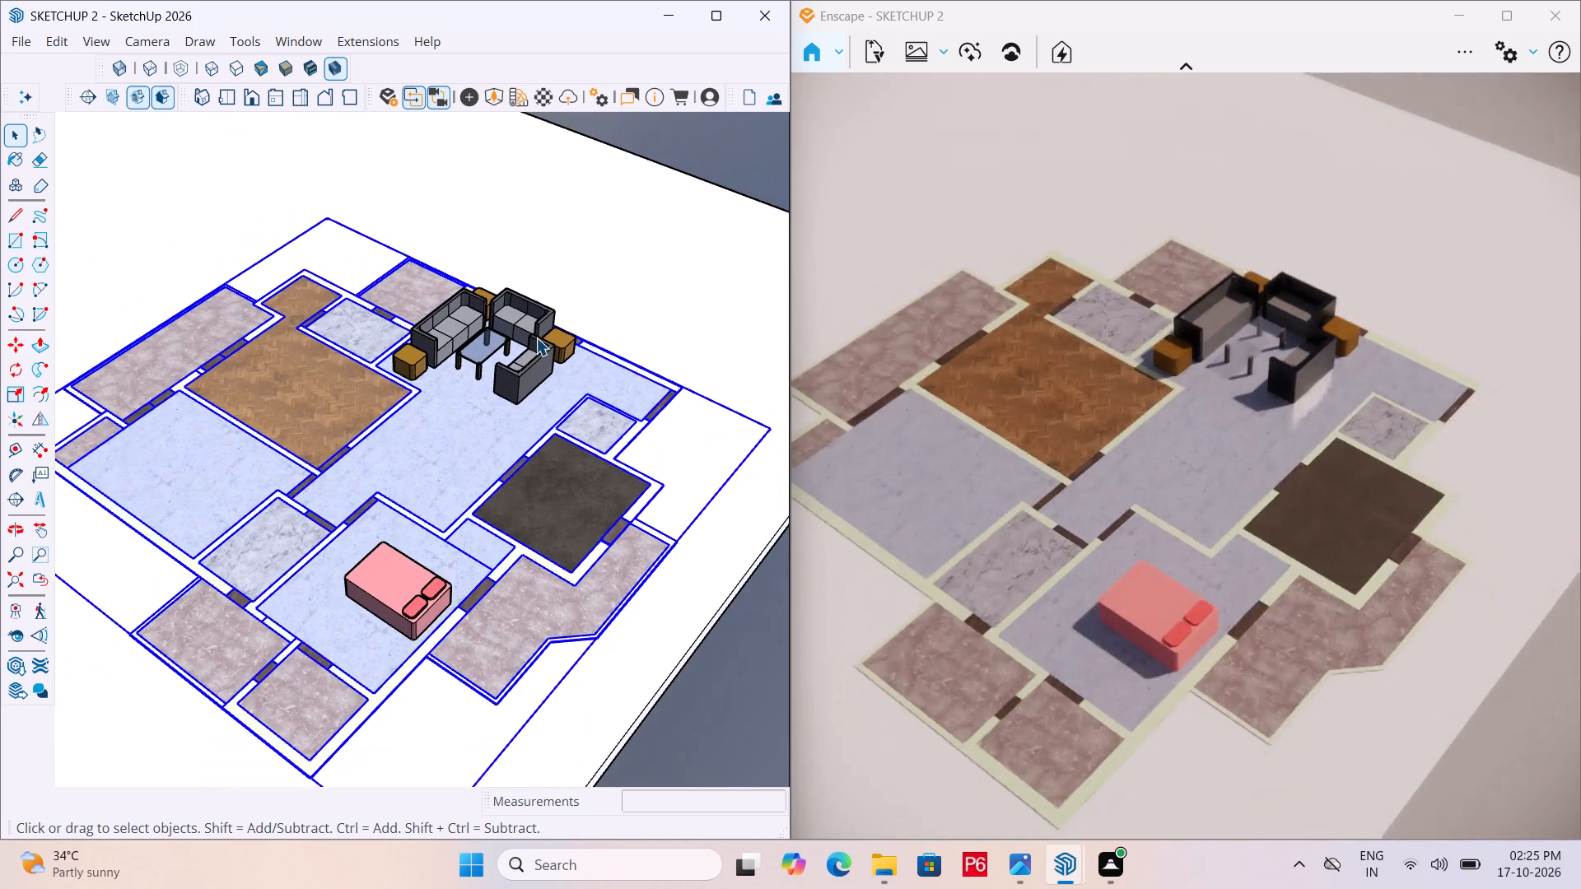
pyautogui.scroll(-3, 536, 337)
pyautogui.moveTo(489, 359); pyautogui.dragTo(492, 586, button='middle')
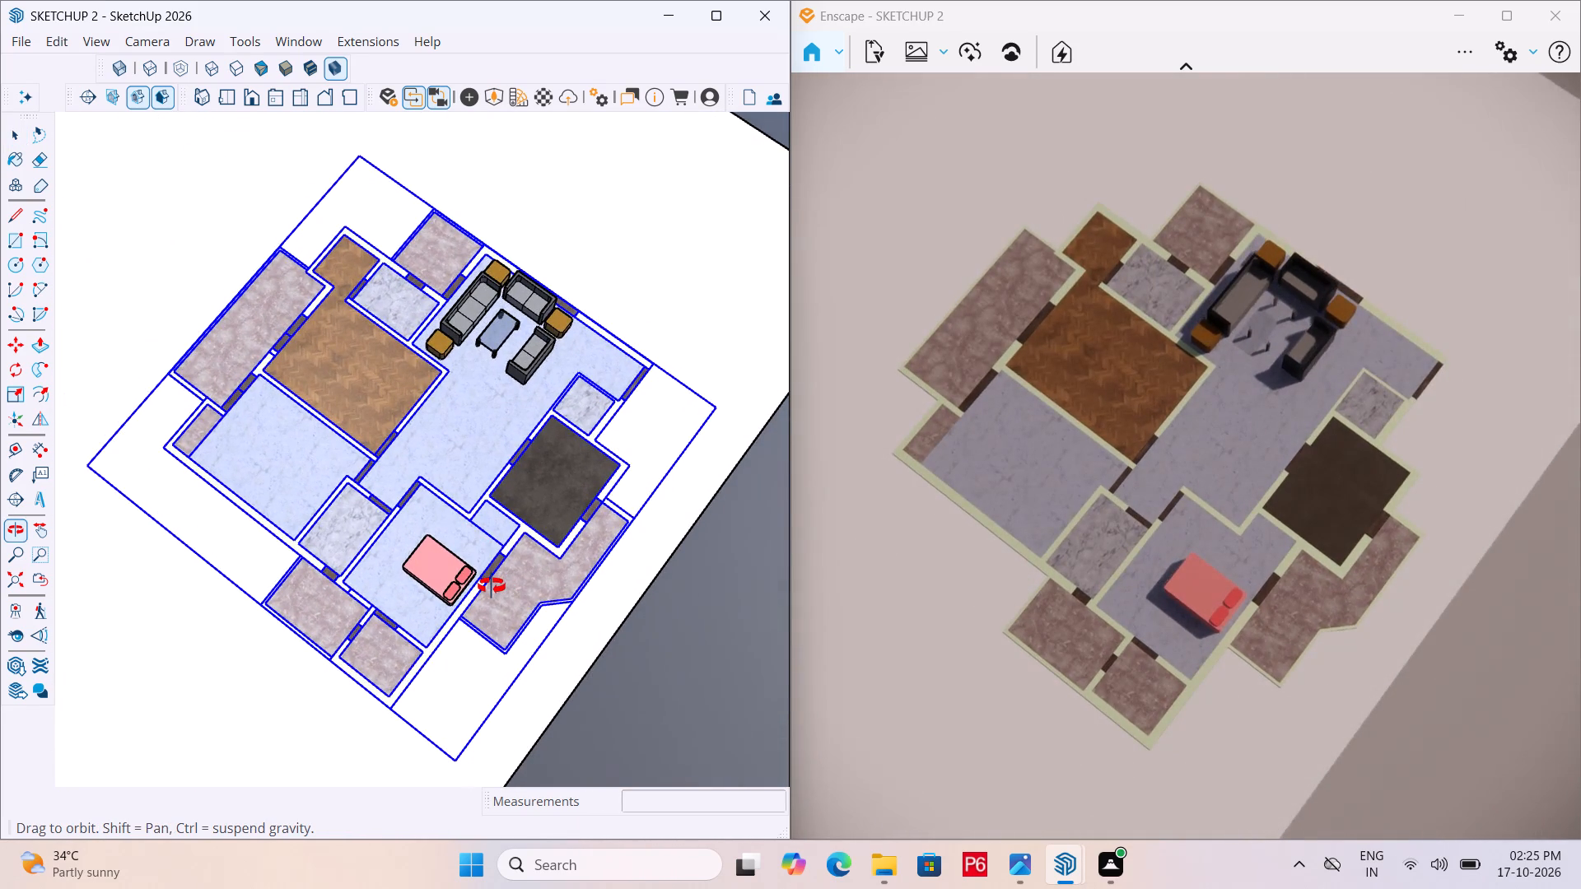
pyautogui.moveTo(492, 586); pyautogui.dragTo(510, 589, button='middle')
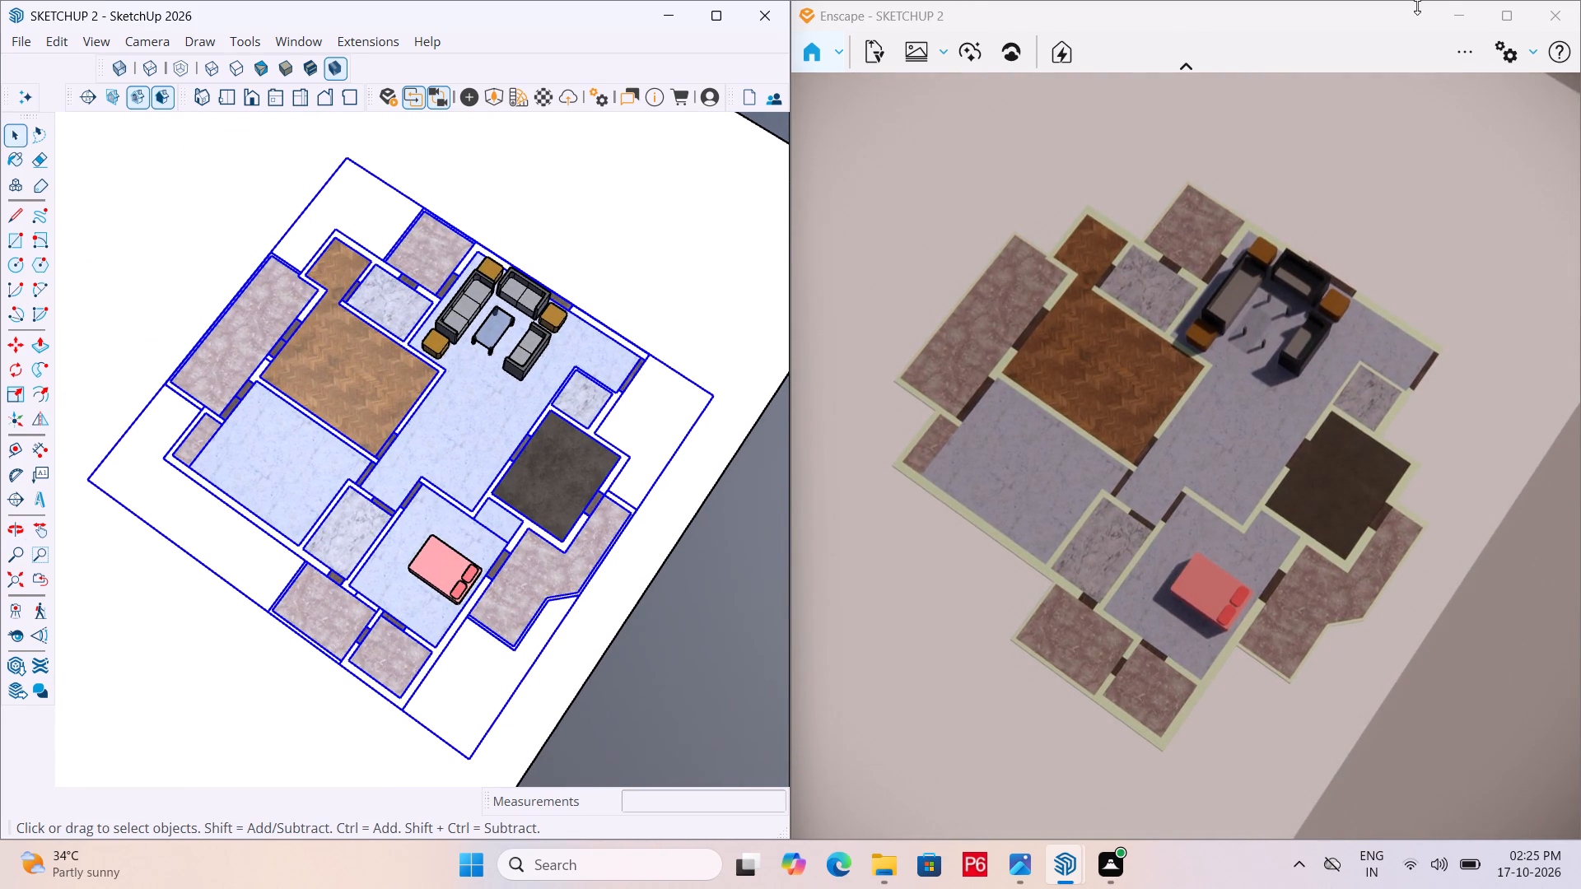
pyautogui.moveTo(501, 519); pyautogui.dragTo(500, 350, button='middle')
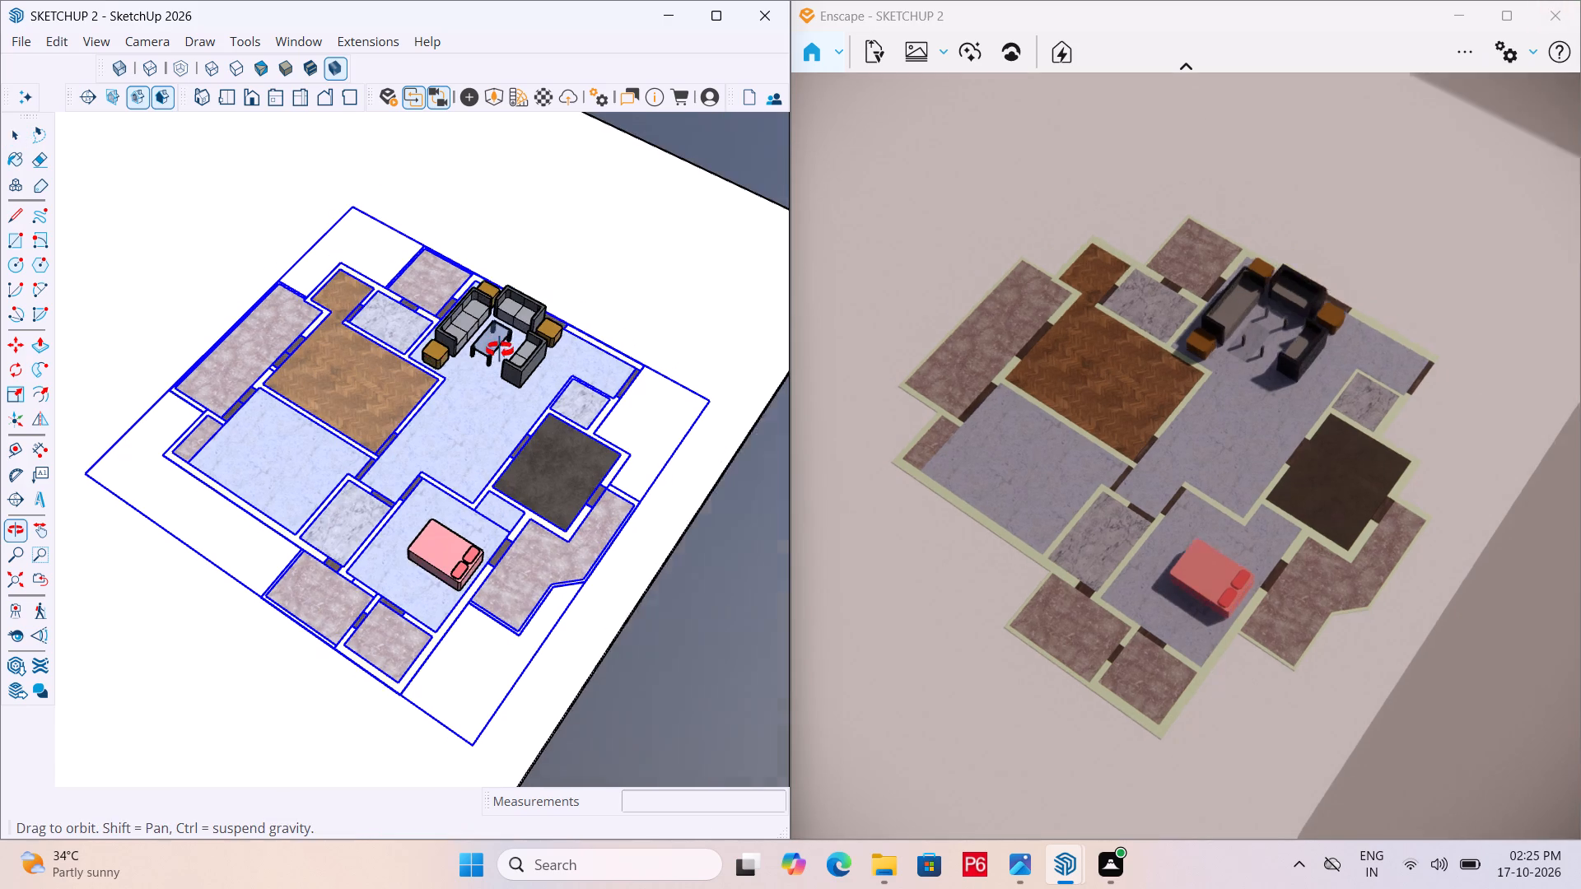
pyautogui.moveTo(500, 350); pyautogui.dragTo(500, 341, button='middle')
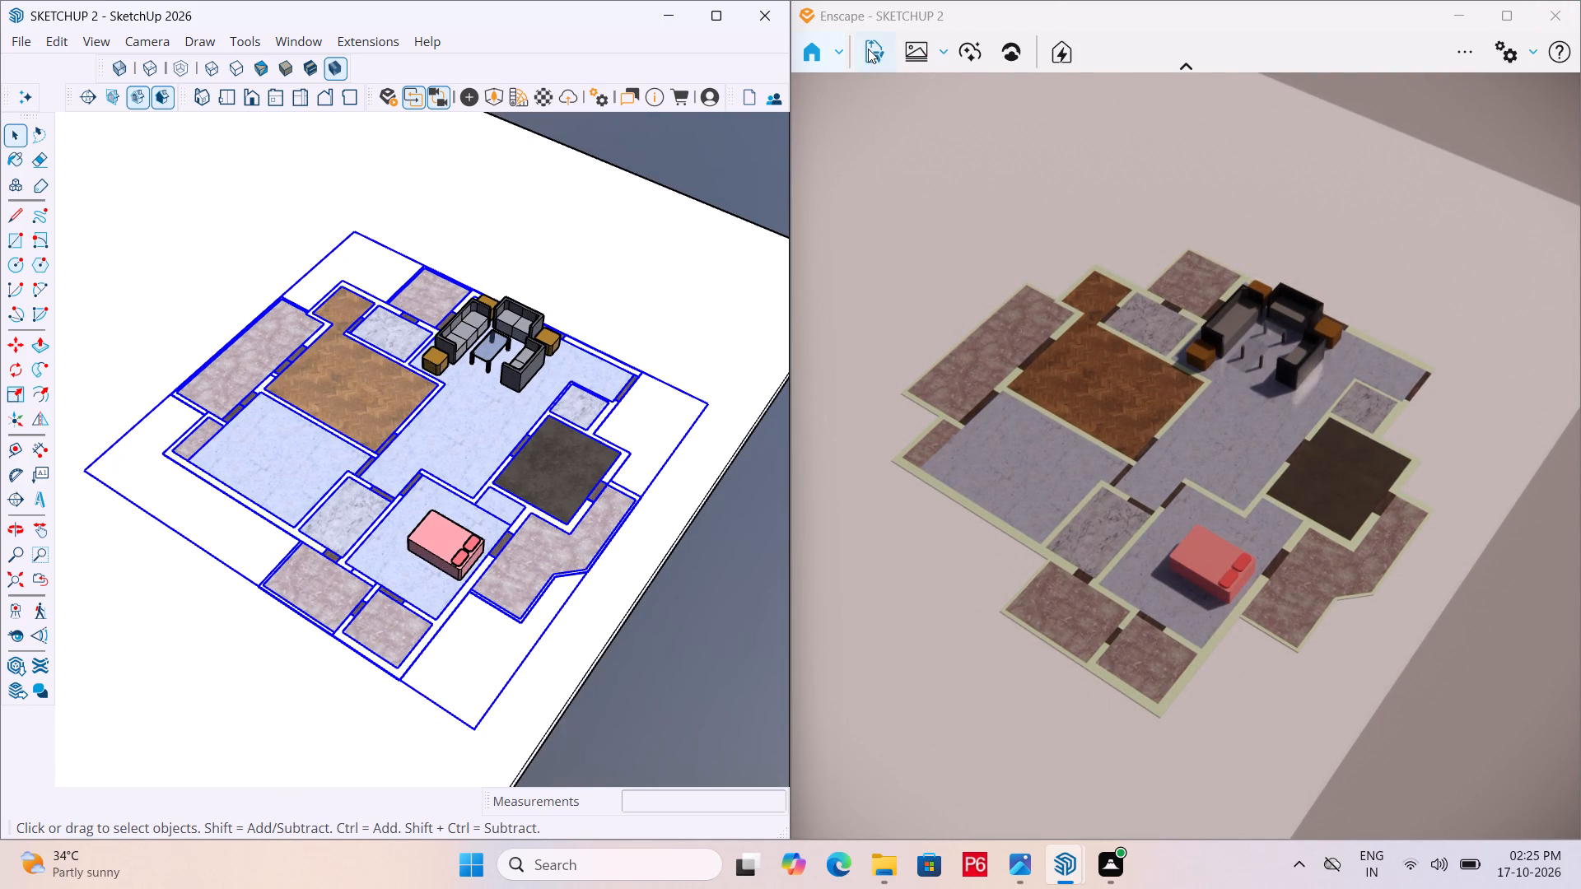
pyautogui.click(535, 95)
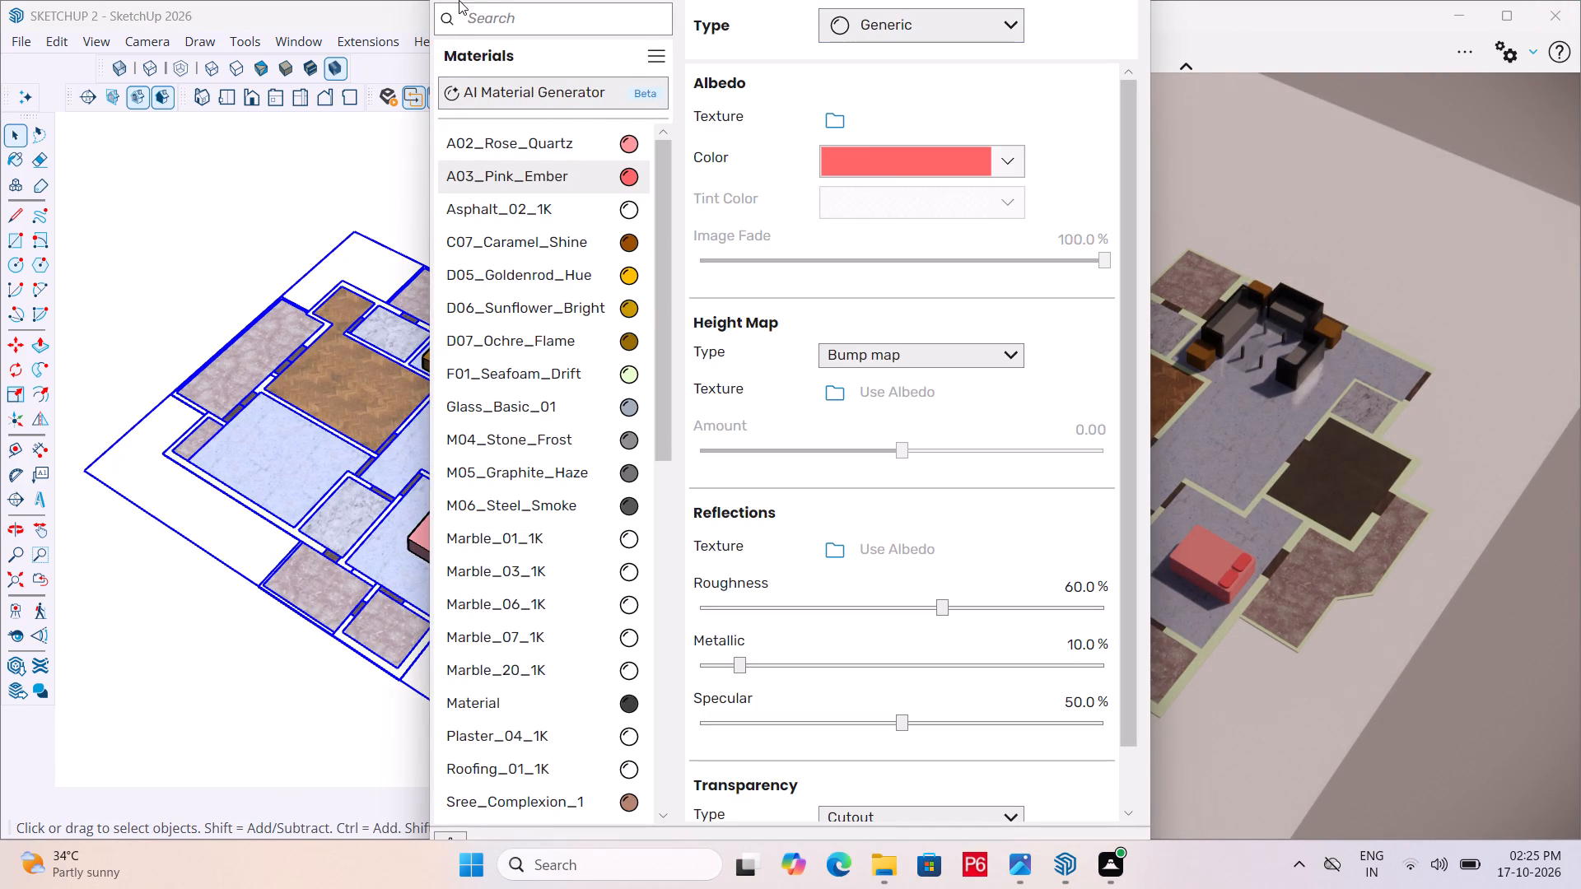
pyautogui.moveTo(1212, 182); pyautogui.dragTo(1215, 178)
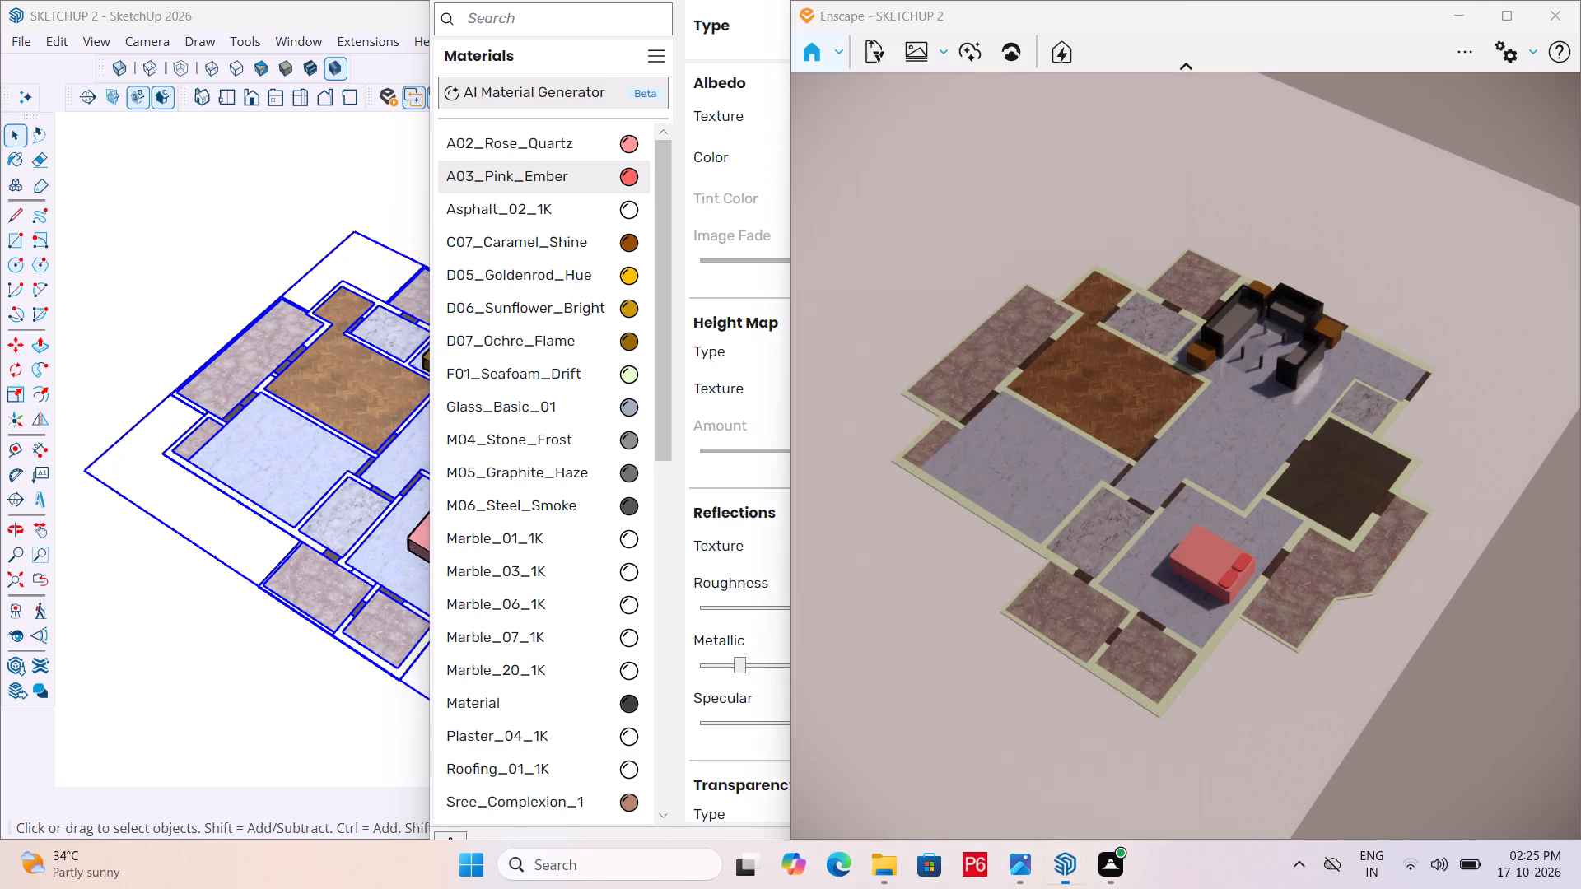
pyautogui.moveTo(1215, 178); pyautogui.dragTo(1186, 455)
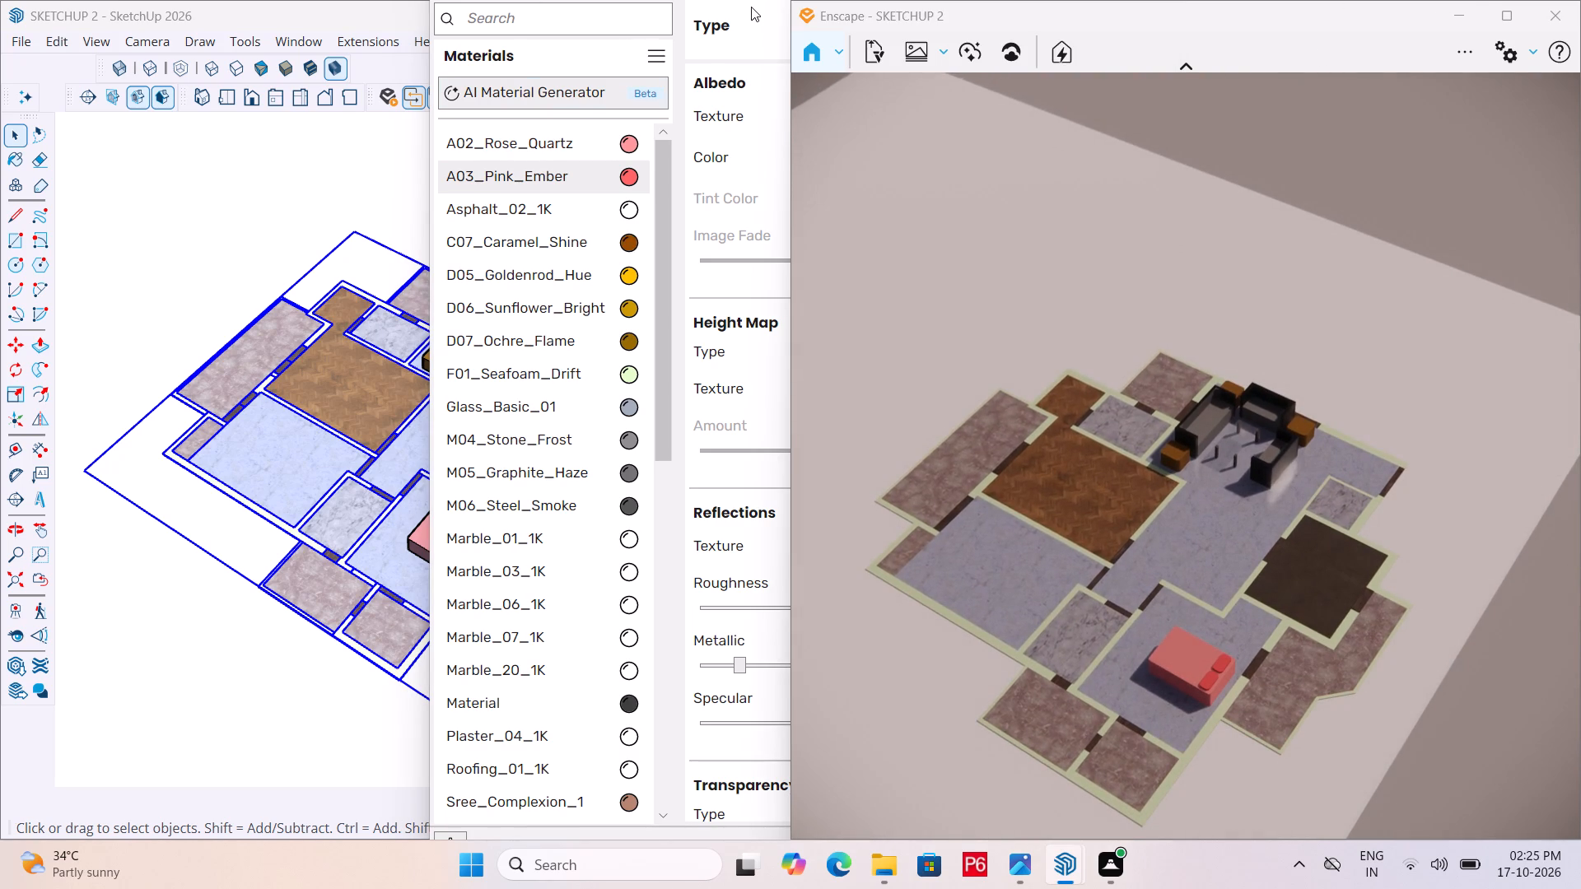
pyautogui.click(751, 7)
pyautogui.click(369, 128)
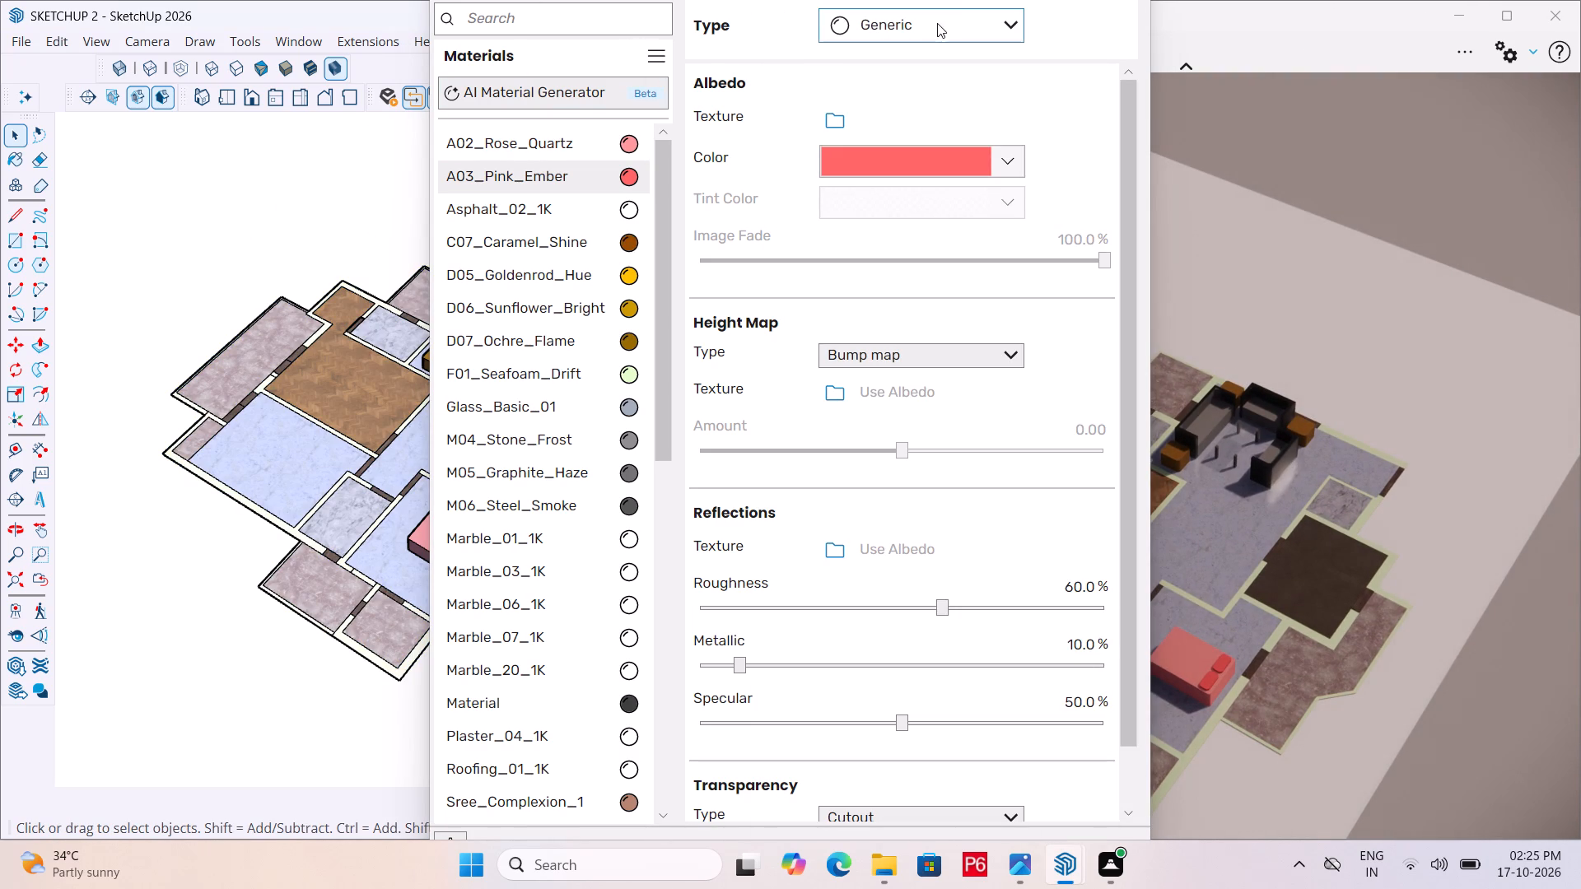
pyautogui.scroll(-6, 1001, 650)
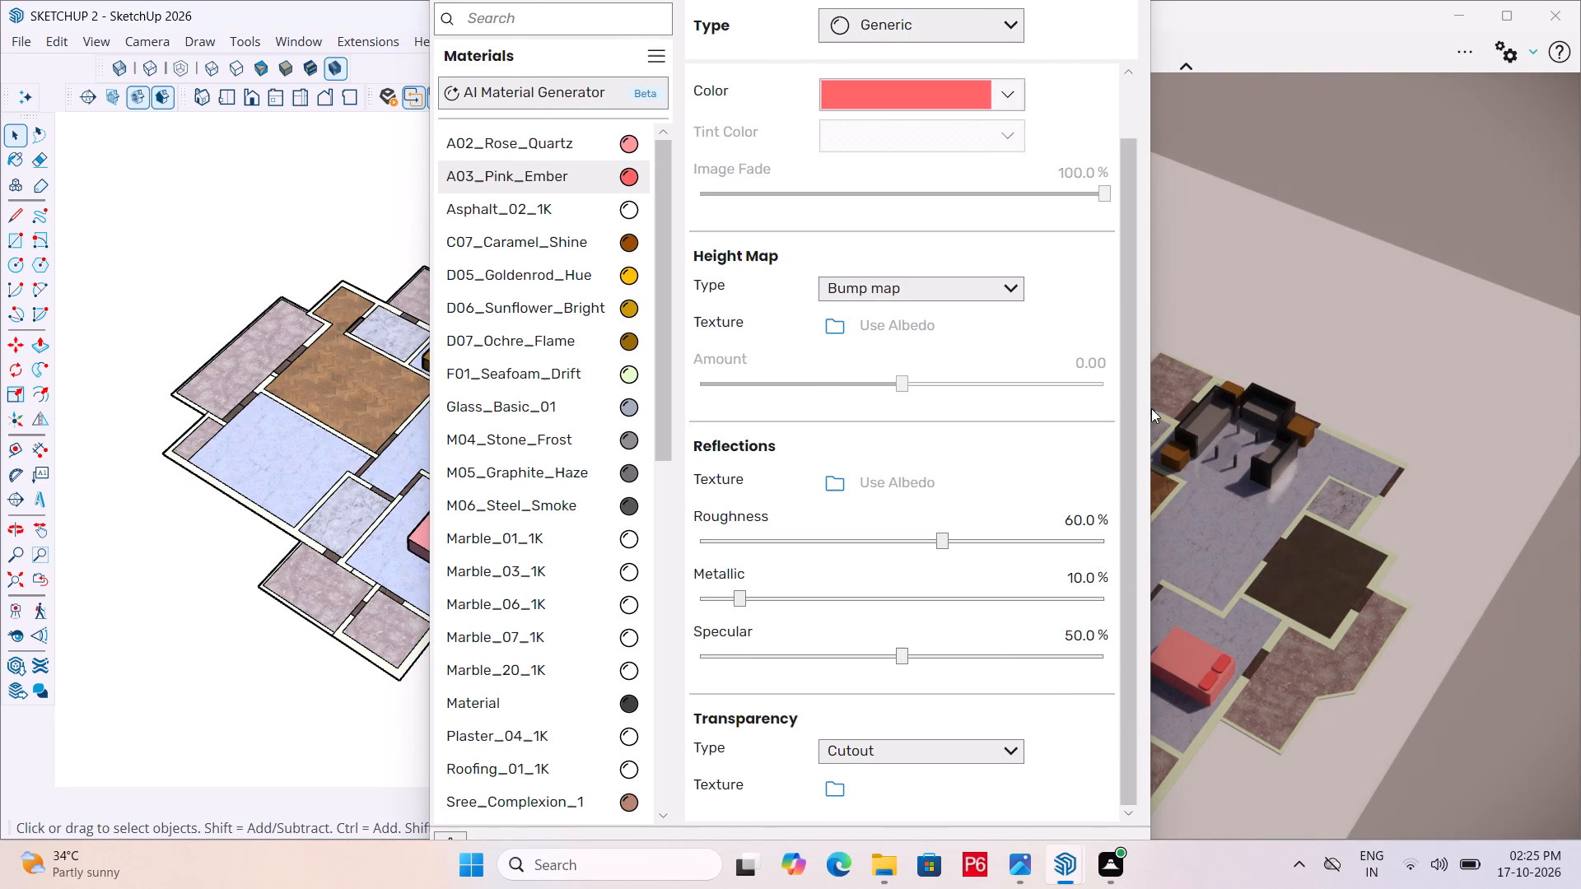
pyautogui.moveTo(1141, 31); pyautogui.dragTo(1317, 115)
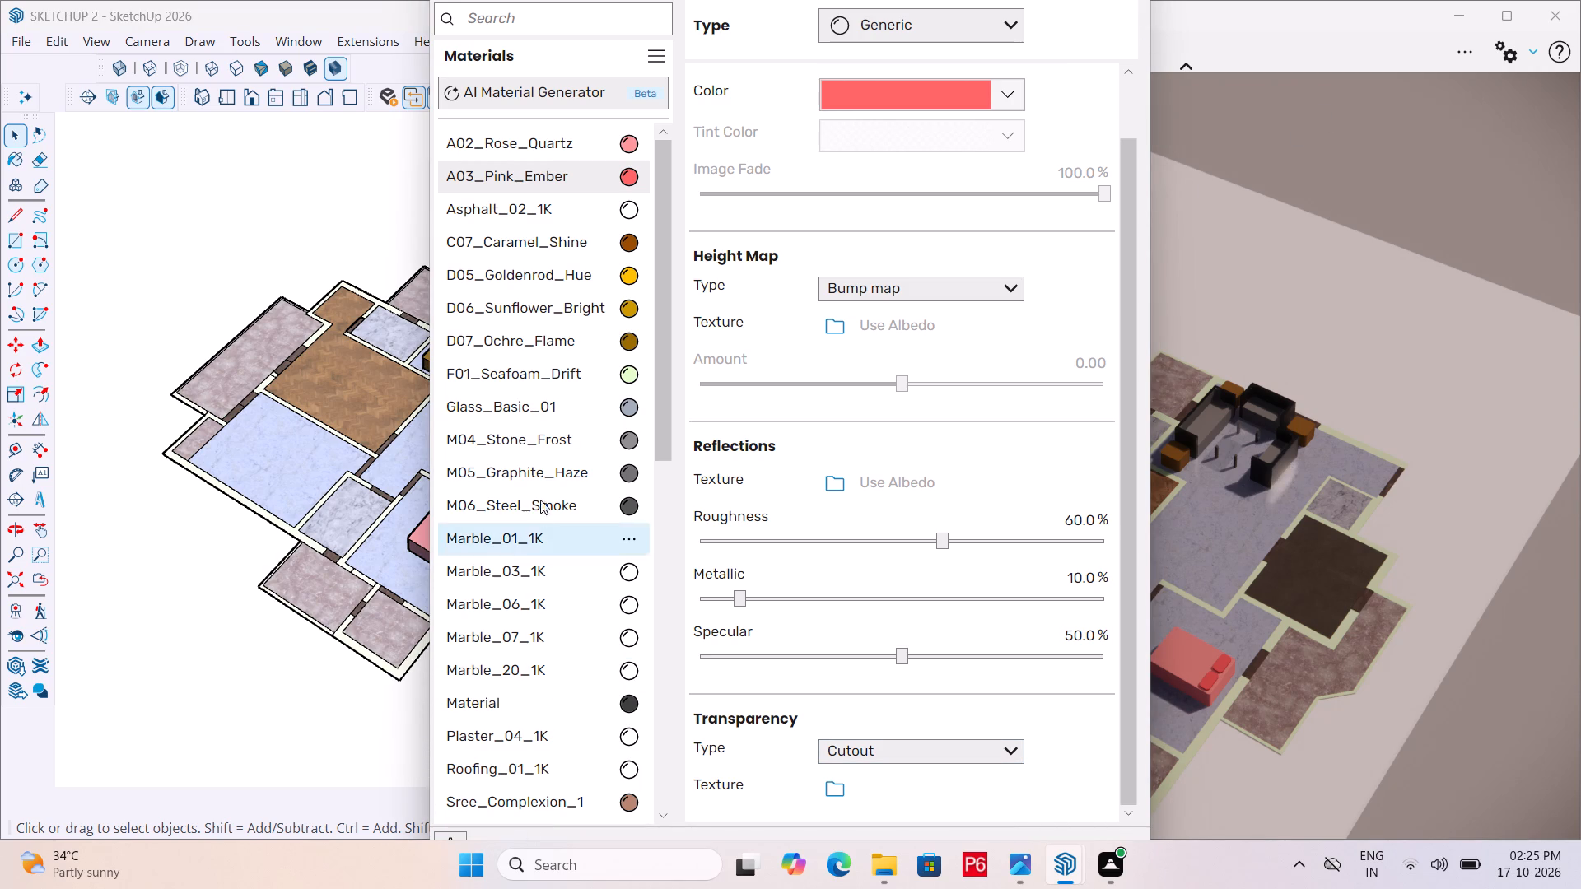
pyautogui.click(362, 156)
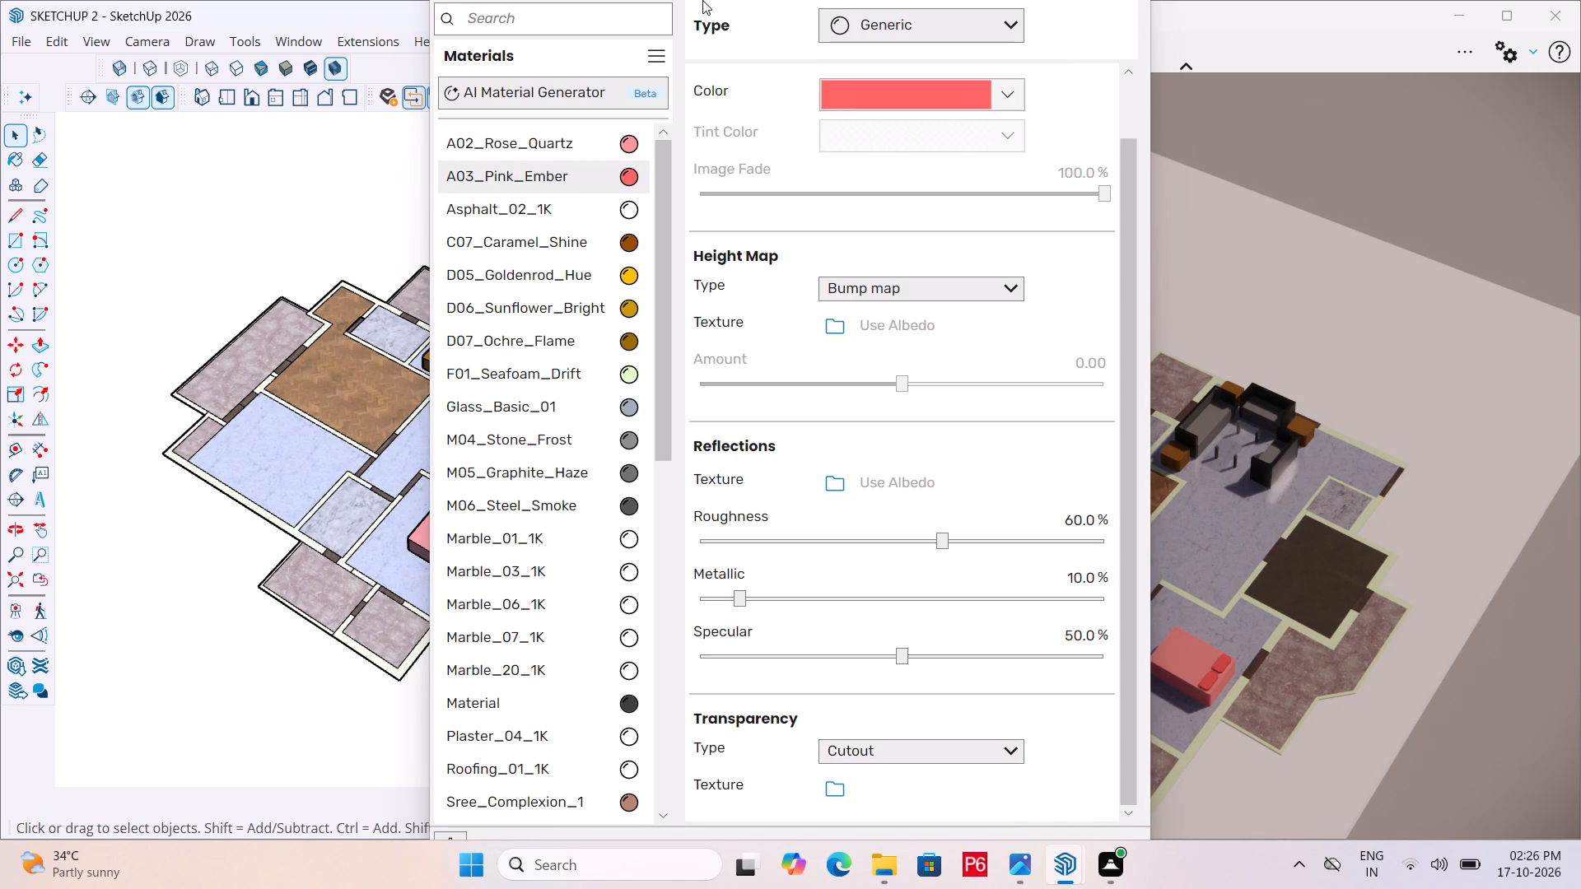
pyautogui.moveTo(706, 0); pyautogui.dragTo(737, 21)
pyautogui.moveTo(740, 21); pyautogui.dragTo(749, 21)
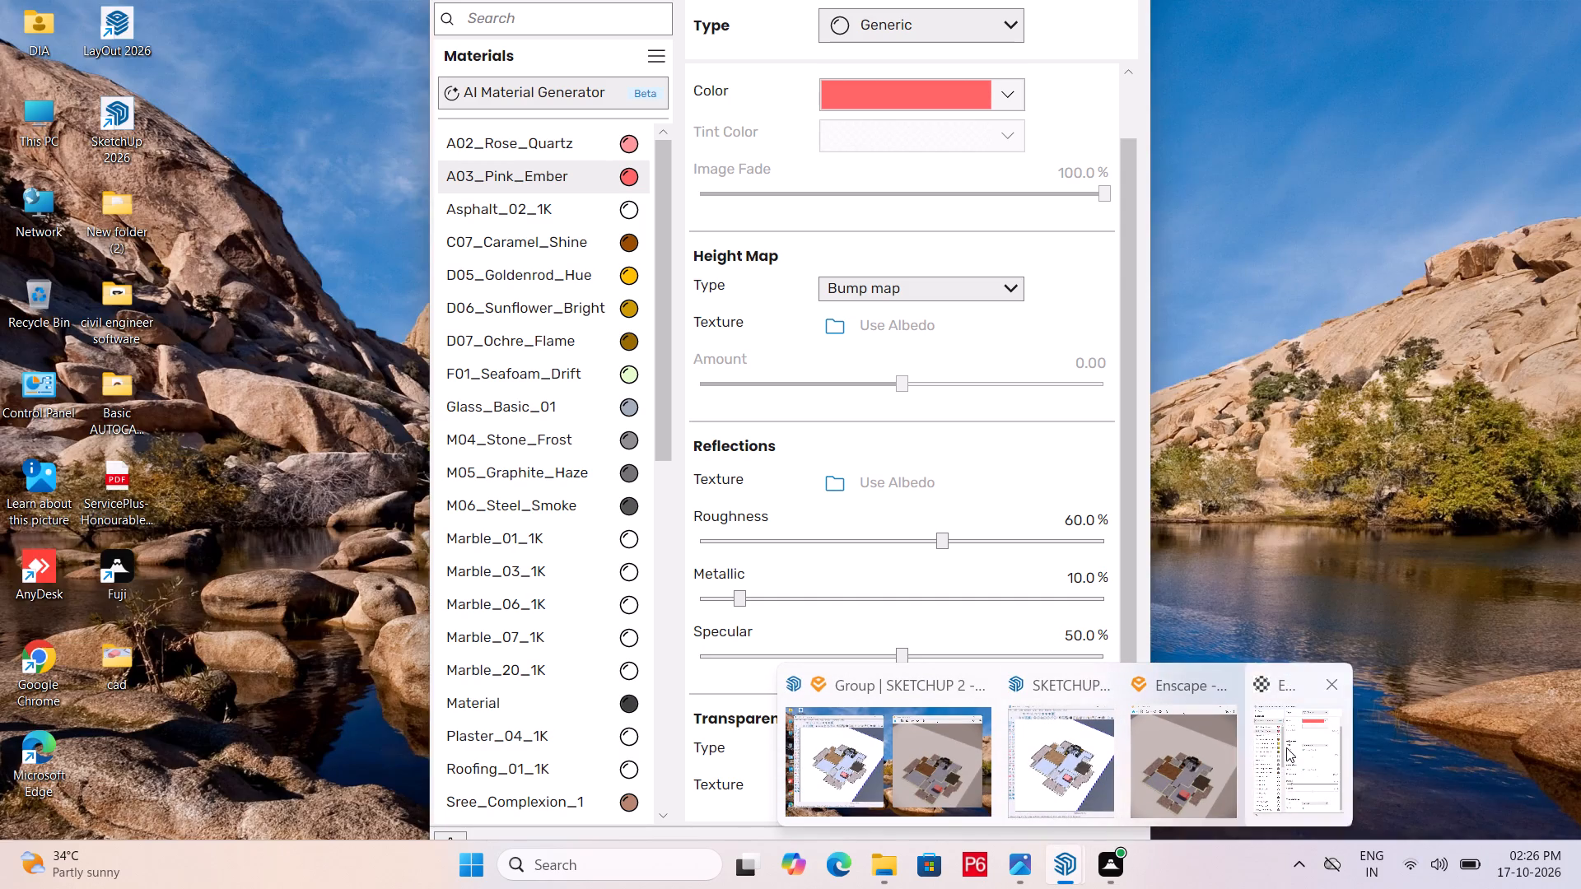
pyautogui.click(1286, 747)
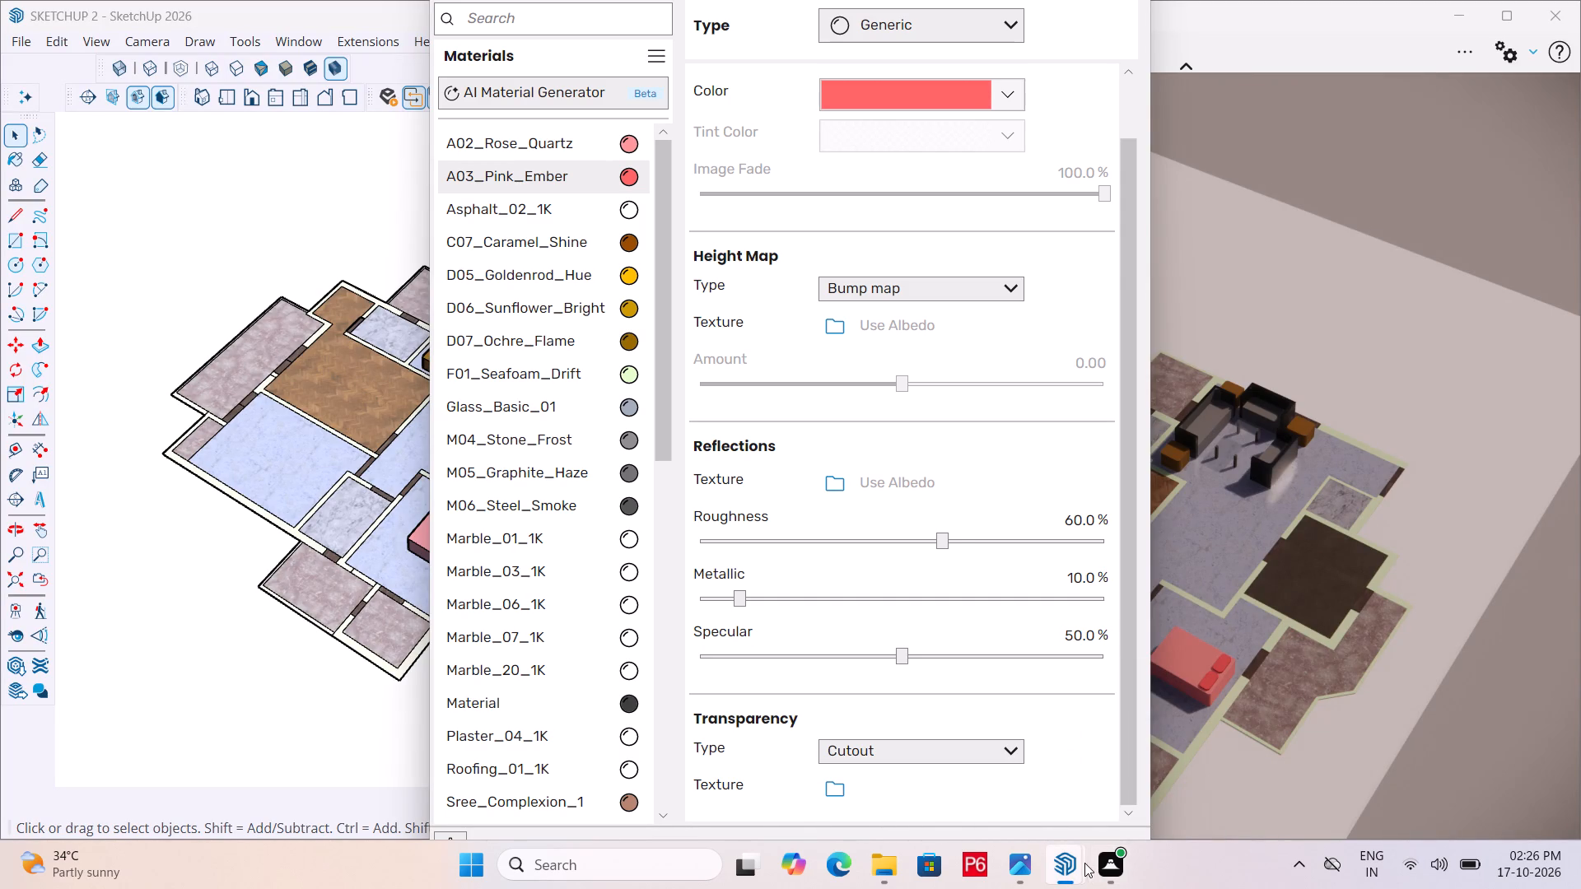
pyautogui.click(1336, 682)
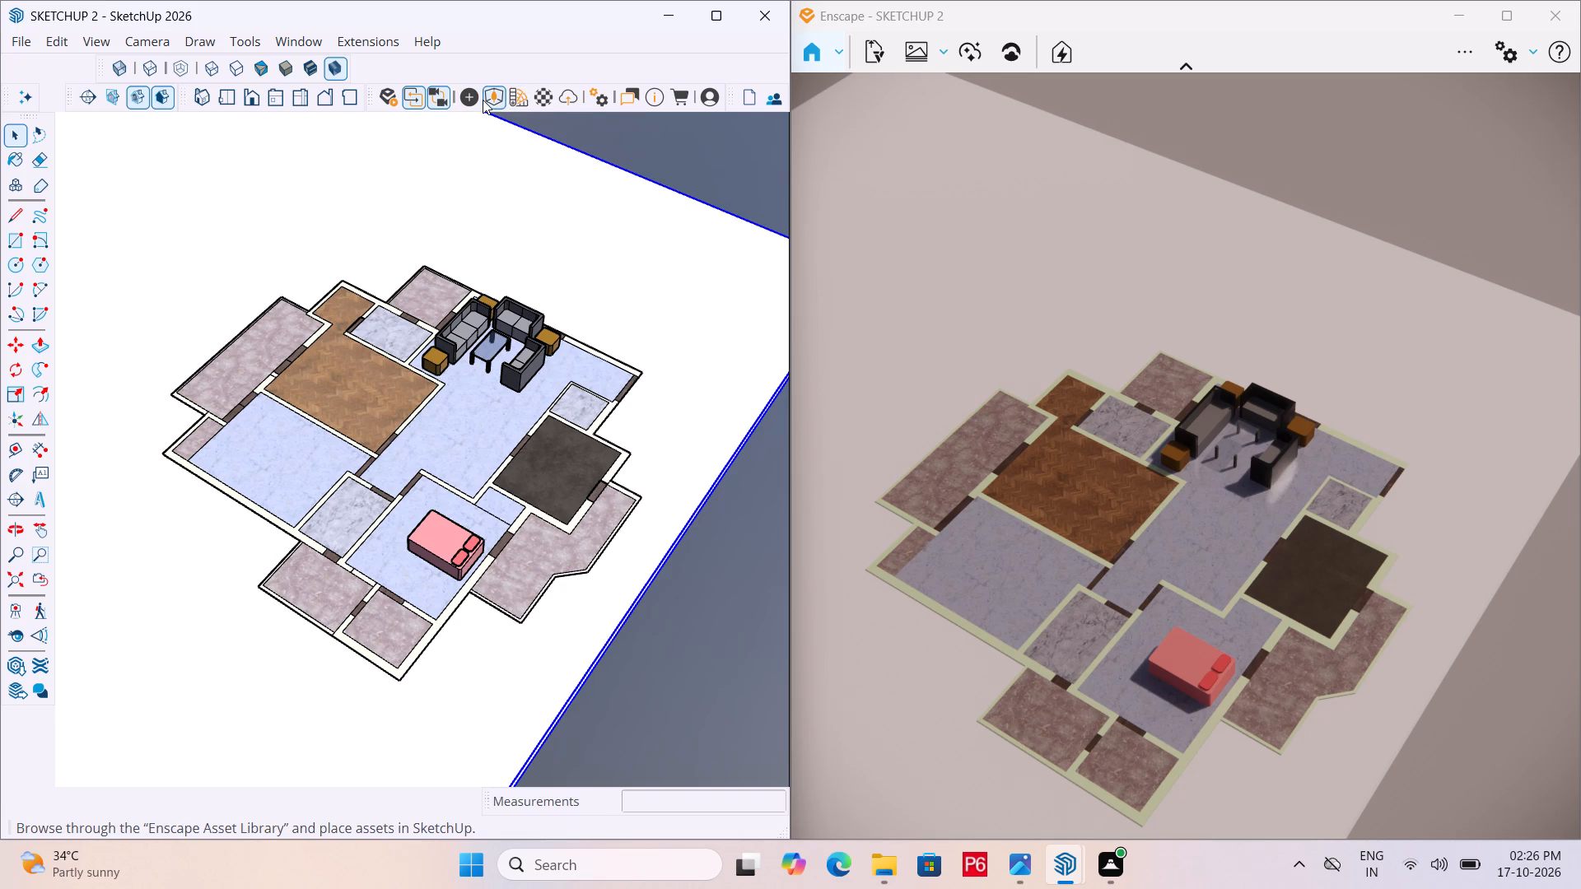
# Open the Enscape Asset Library and browse the downloaded assets for furniture.
pyautogui.click(484, 99)
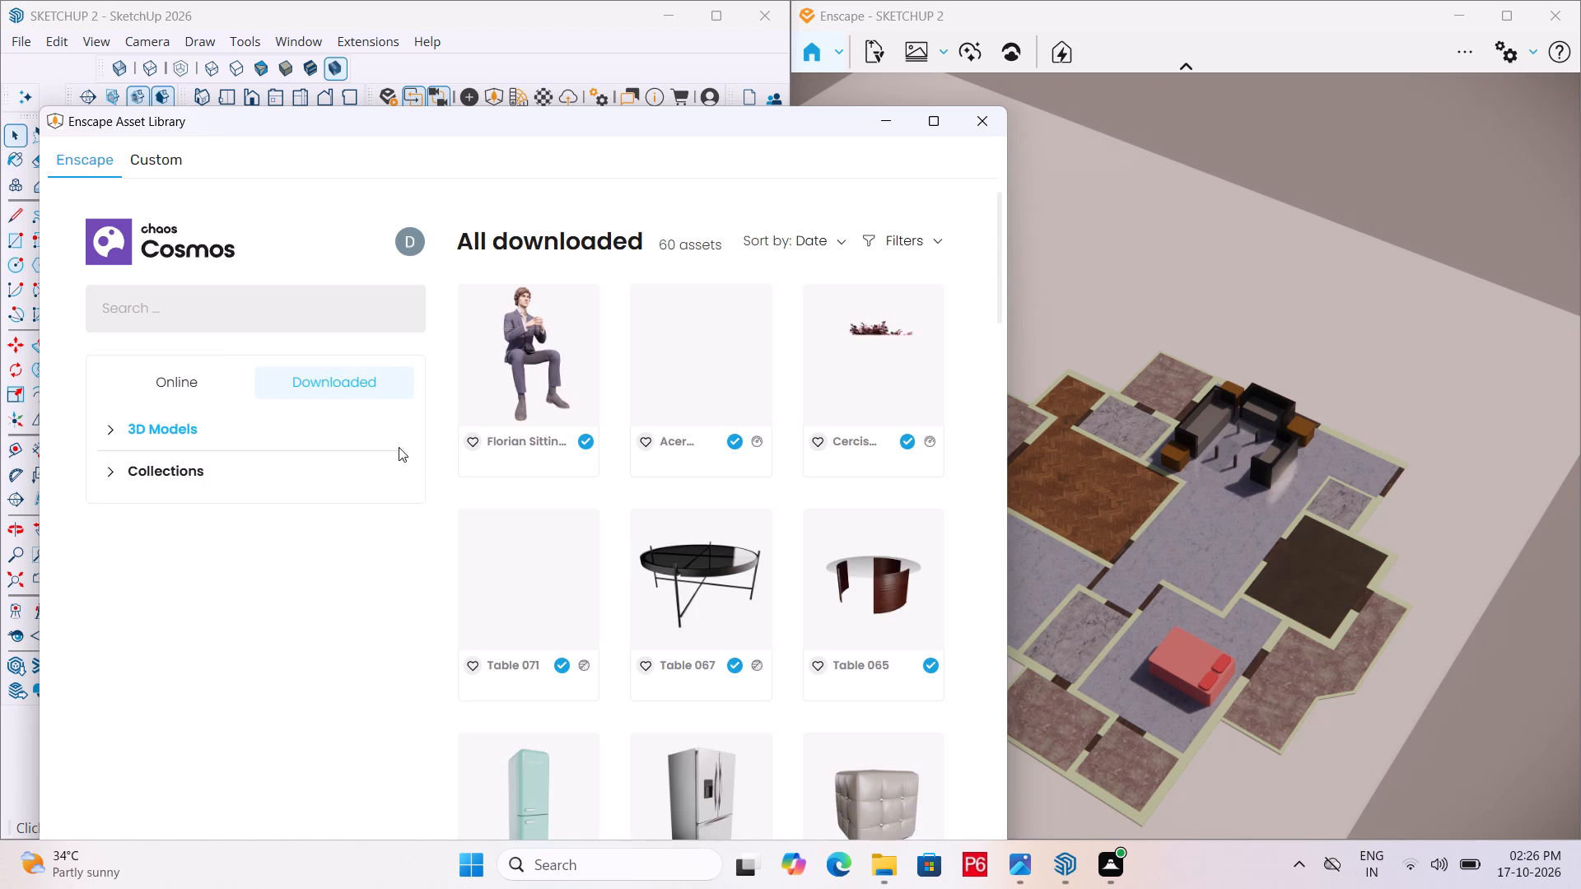
pyautogui.scroll(-2, 551, 484)
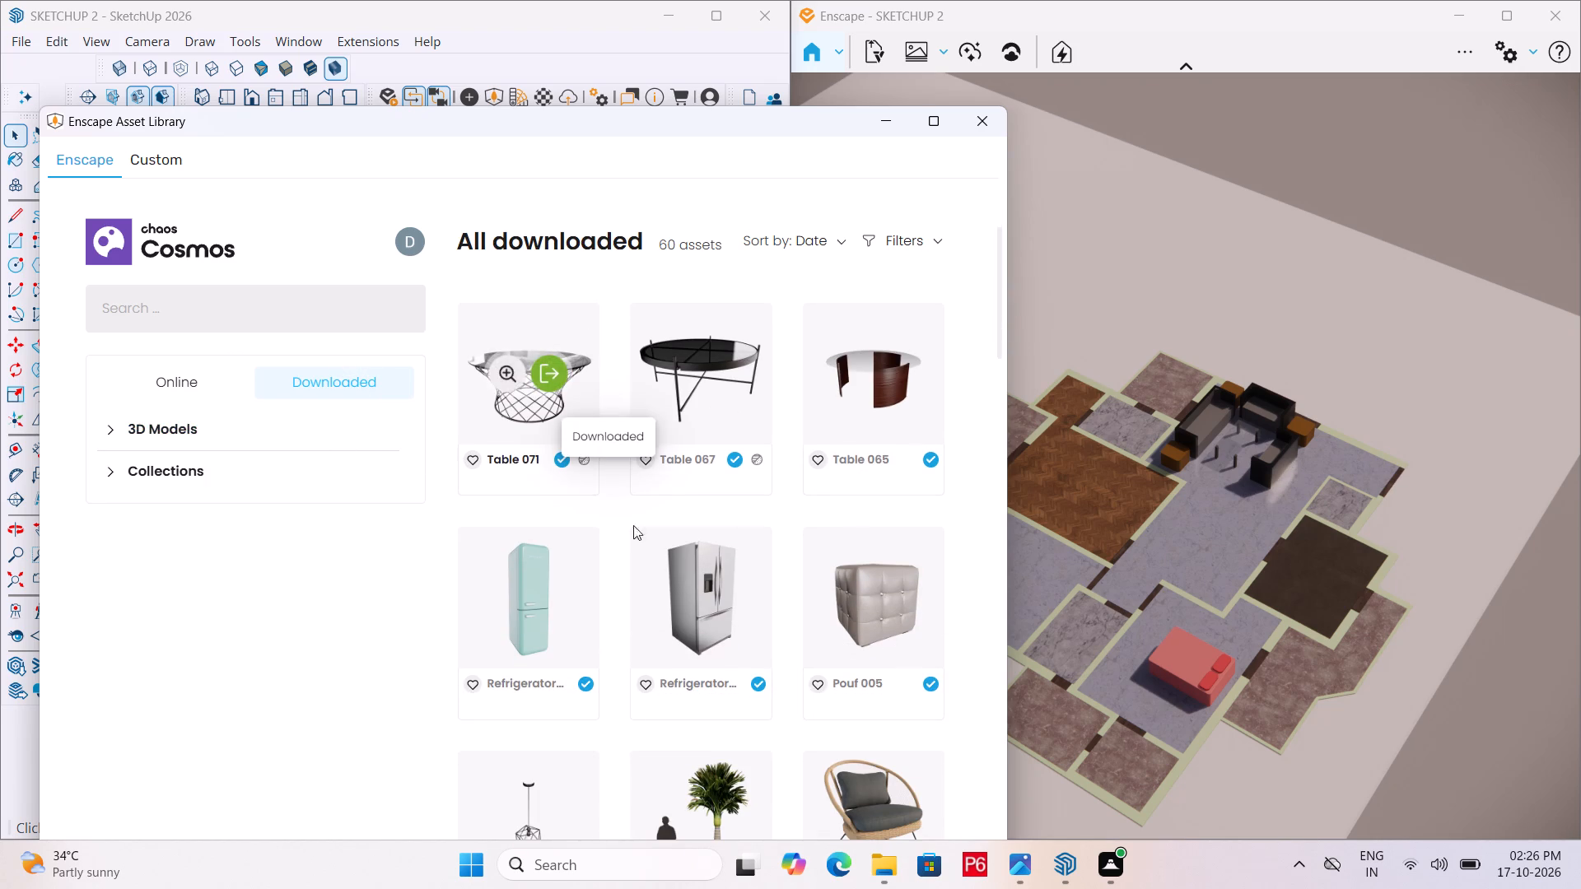
pyautogui.scroll(-2, 619, 558)
pyautogui.scroll(-2, 705, 584)
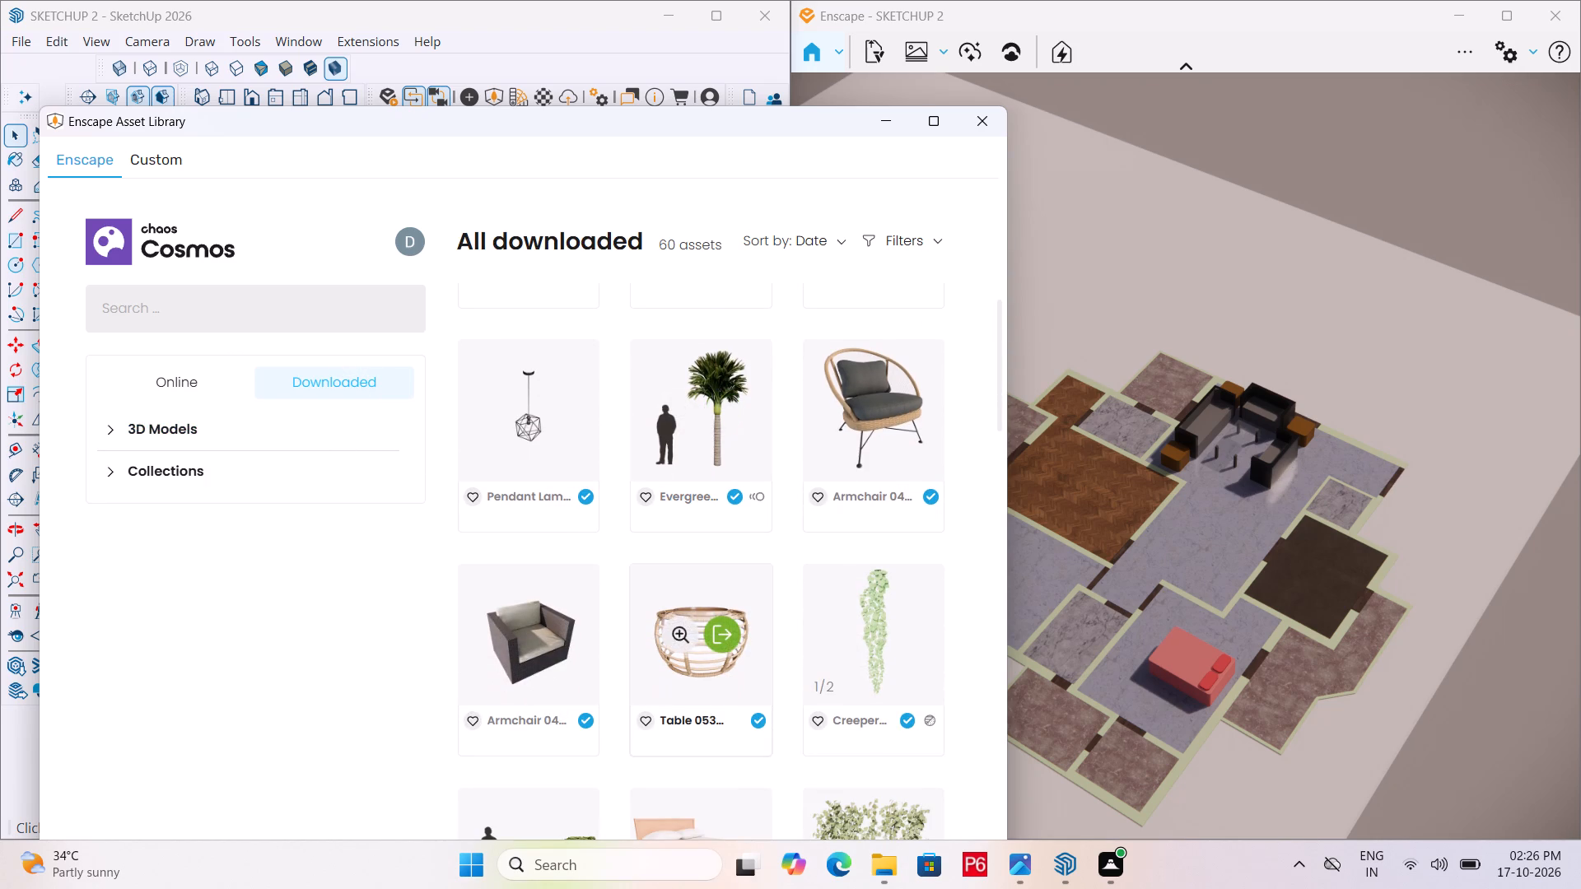
# Move and resize the Asset Library window so the apartment model stays visible beside the downloaded assets.
pyautogui.moveTo(582, 132); pyautogui.dragTo(1346, 35)
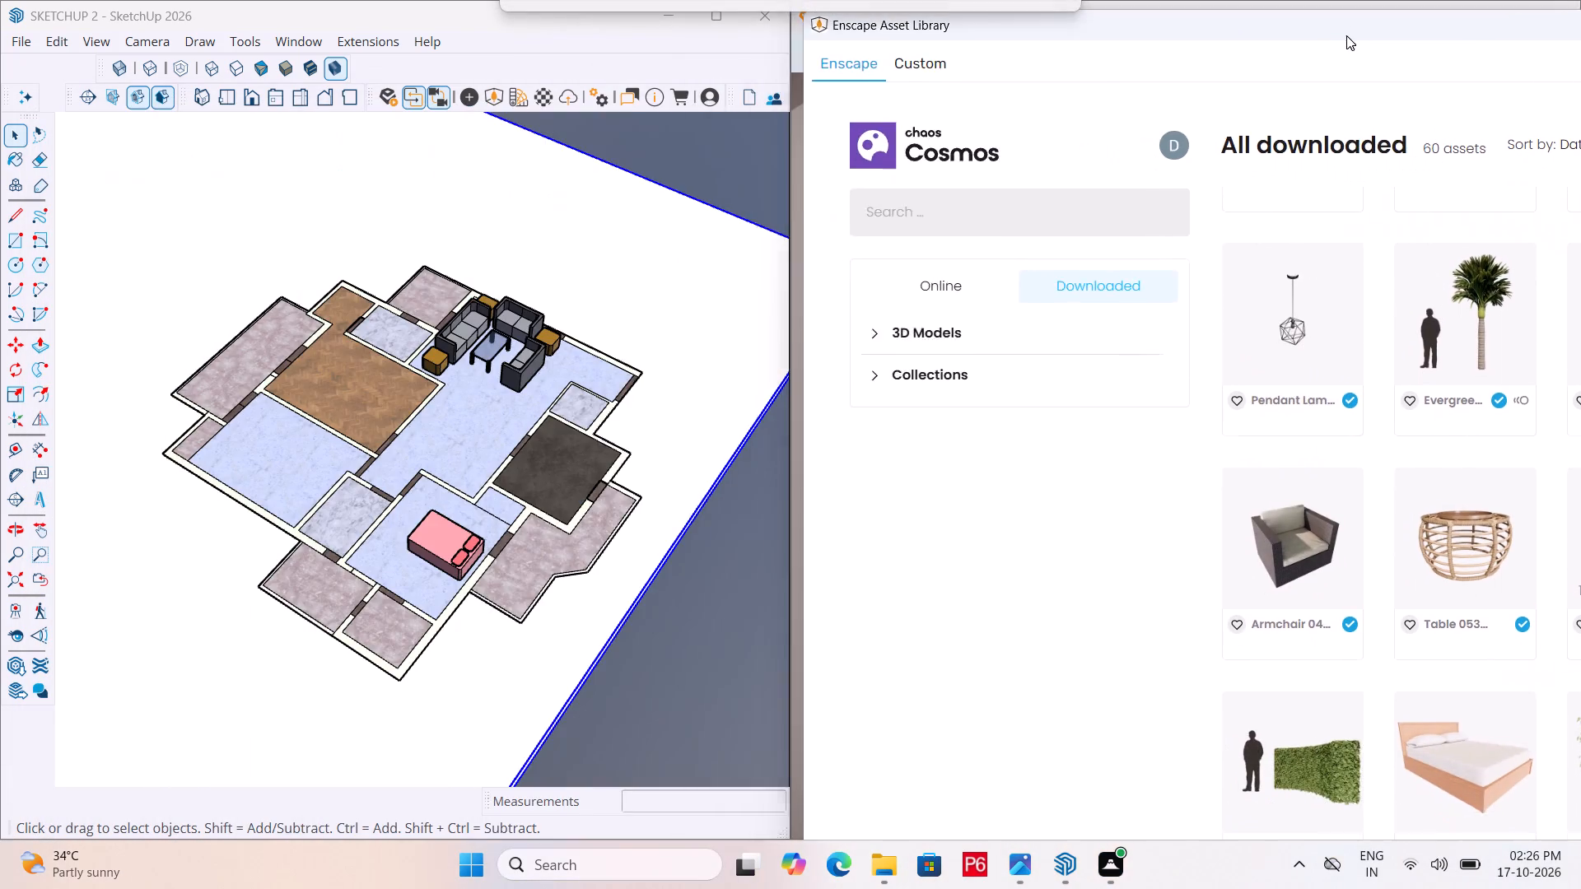
pyautogui.moveTo(1346, 35); pyautogui.dragTo(1262, 0)
pyautogui.moveTo(1258, 2); pyautogui.dragTo(1249, 10)
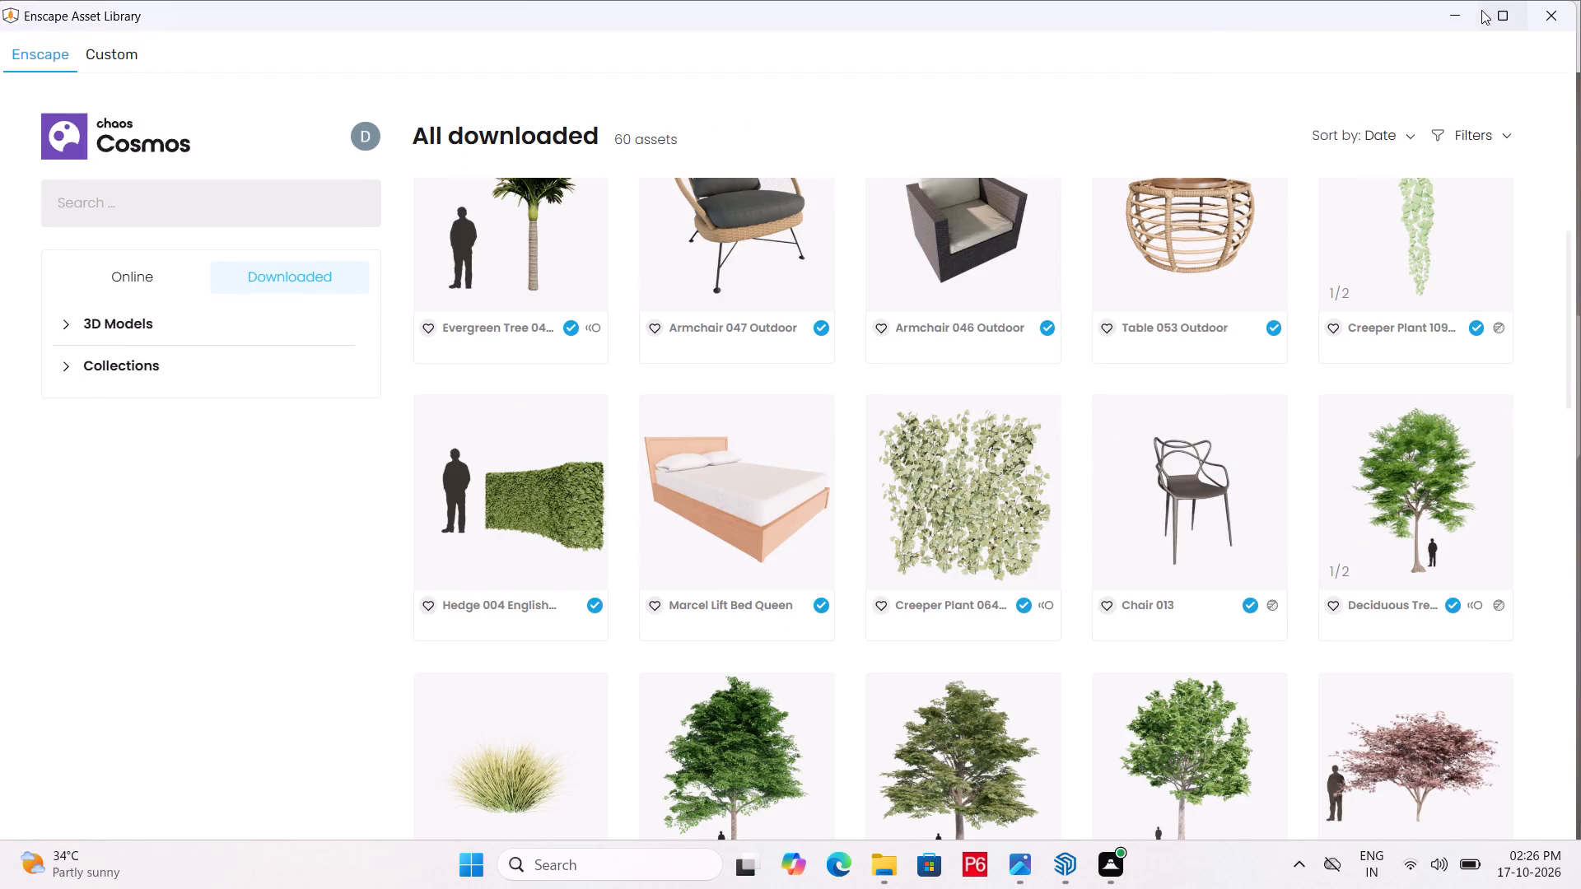
pyautogui.click(1499, 12)
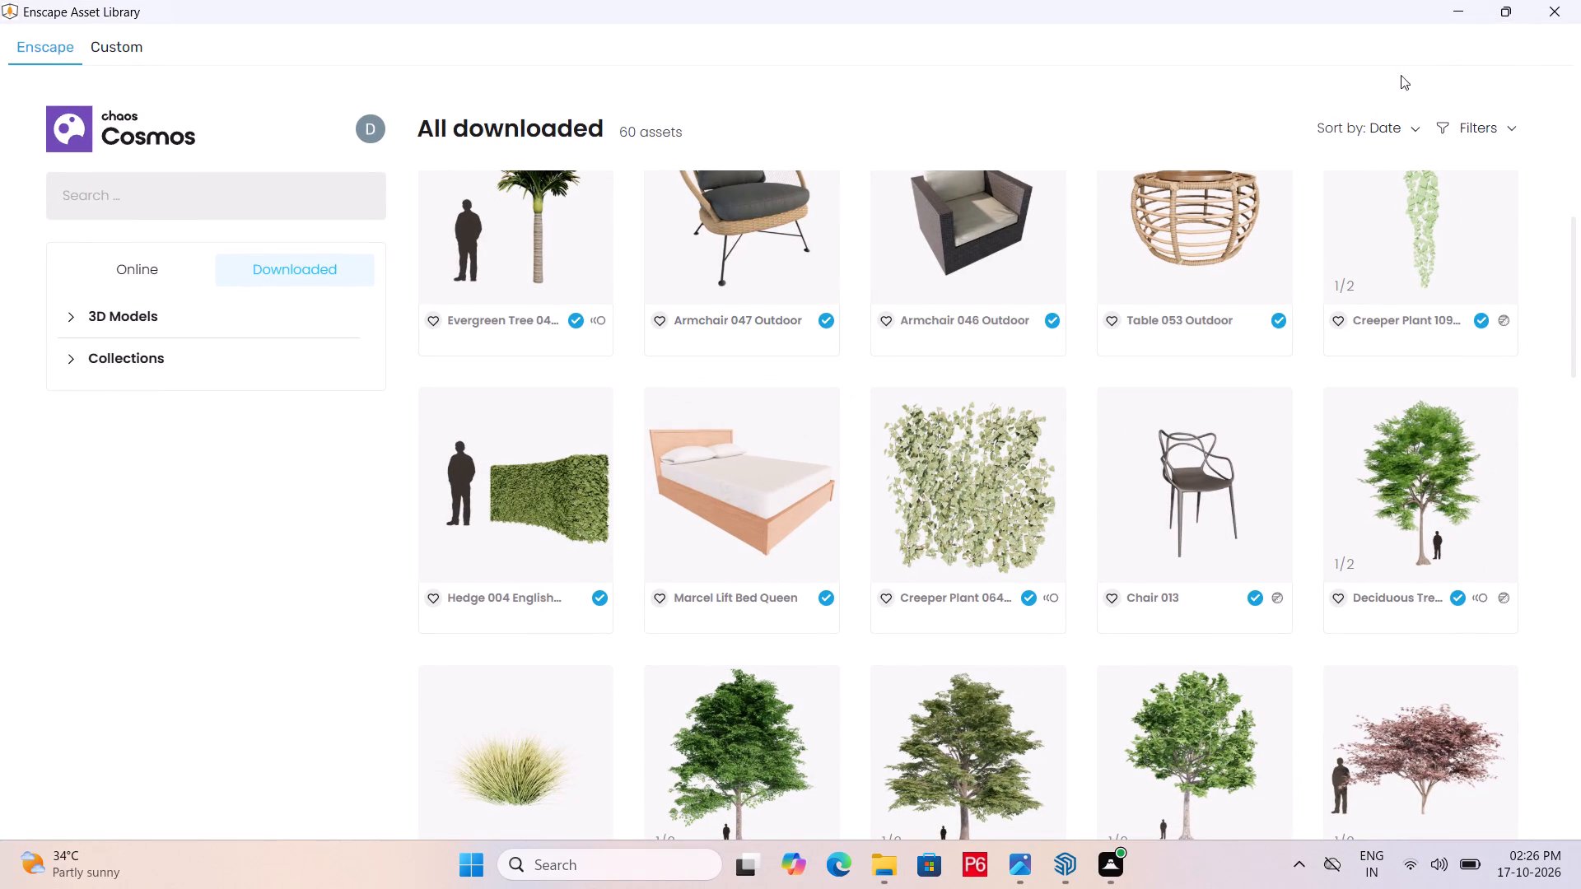
pyautogui.moveTo(1247, 13); pyautogui.dragTo(912, 121)
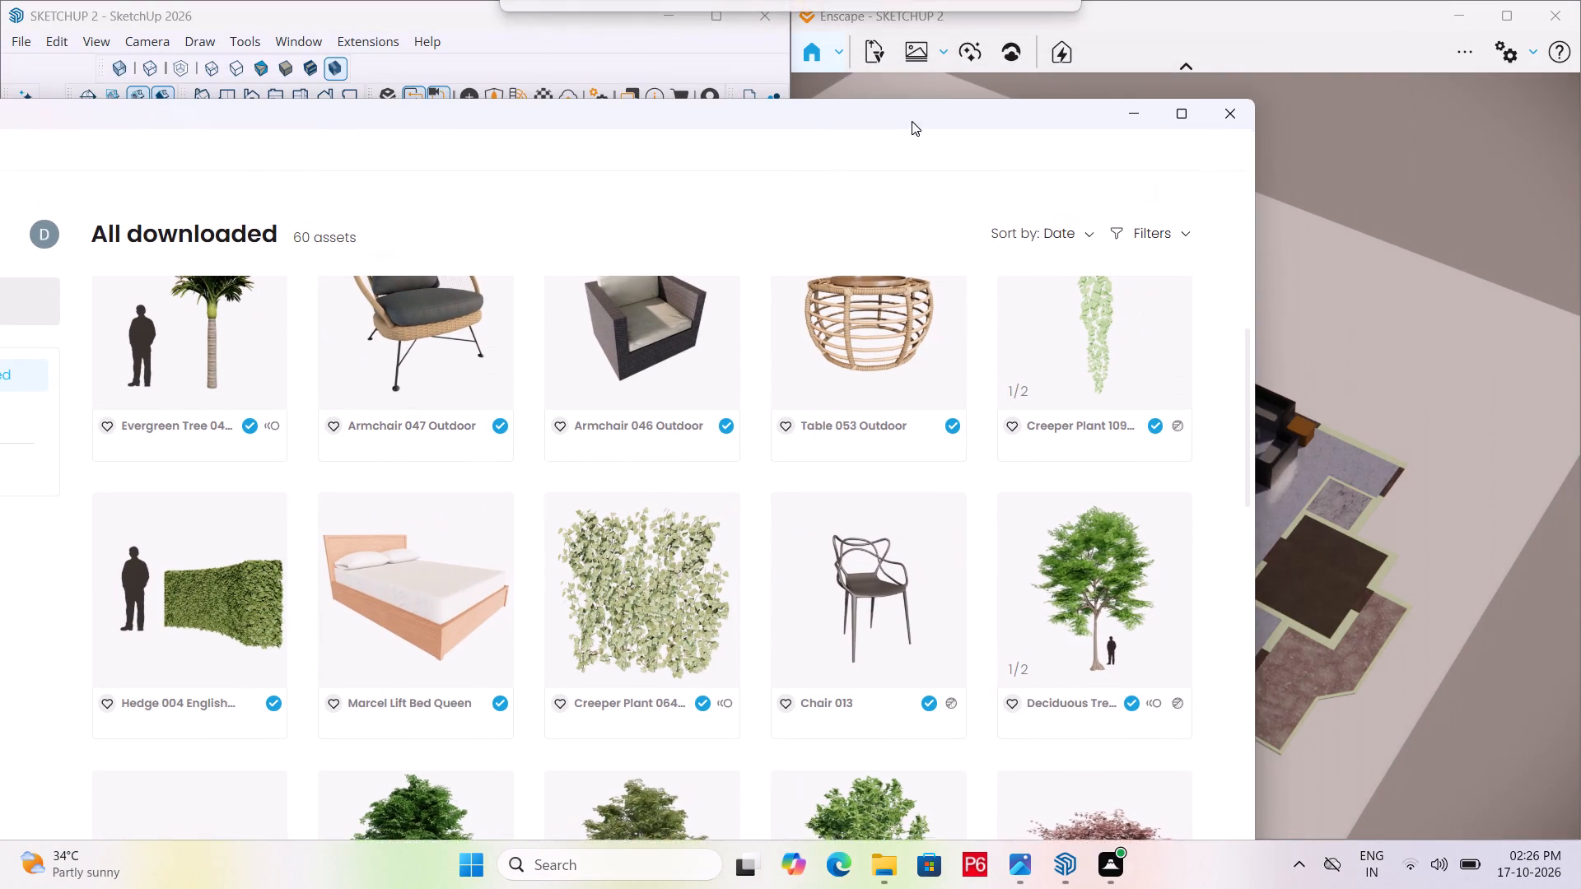
pyautogui.moveTo(912, 121); pyautogui.dragTo(912, 123)
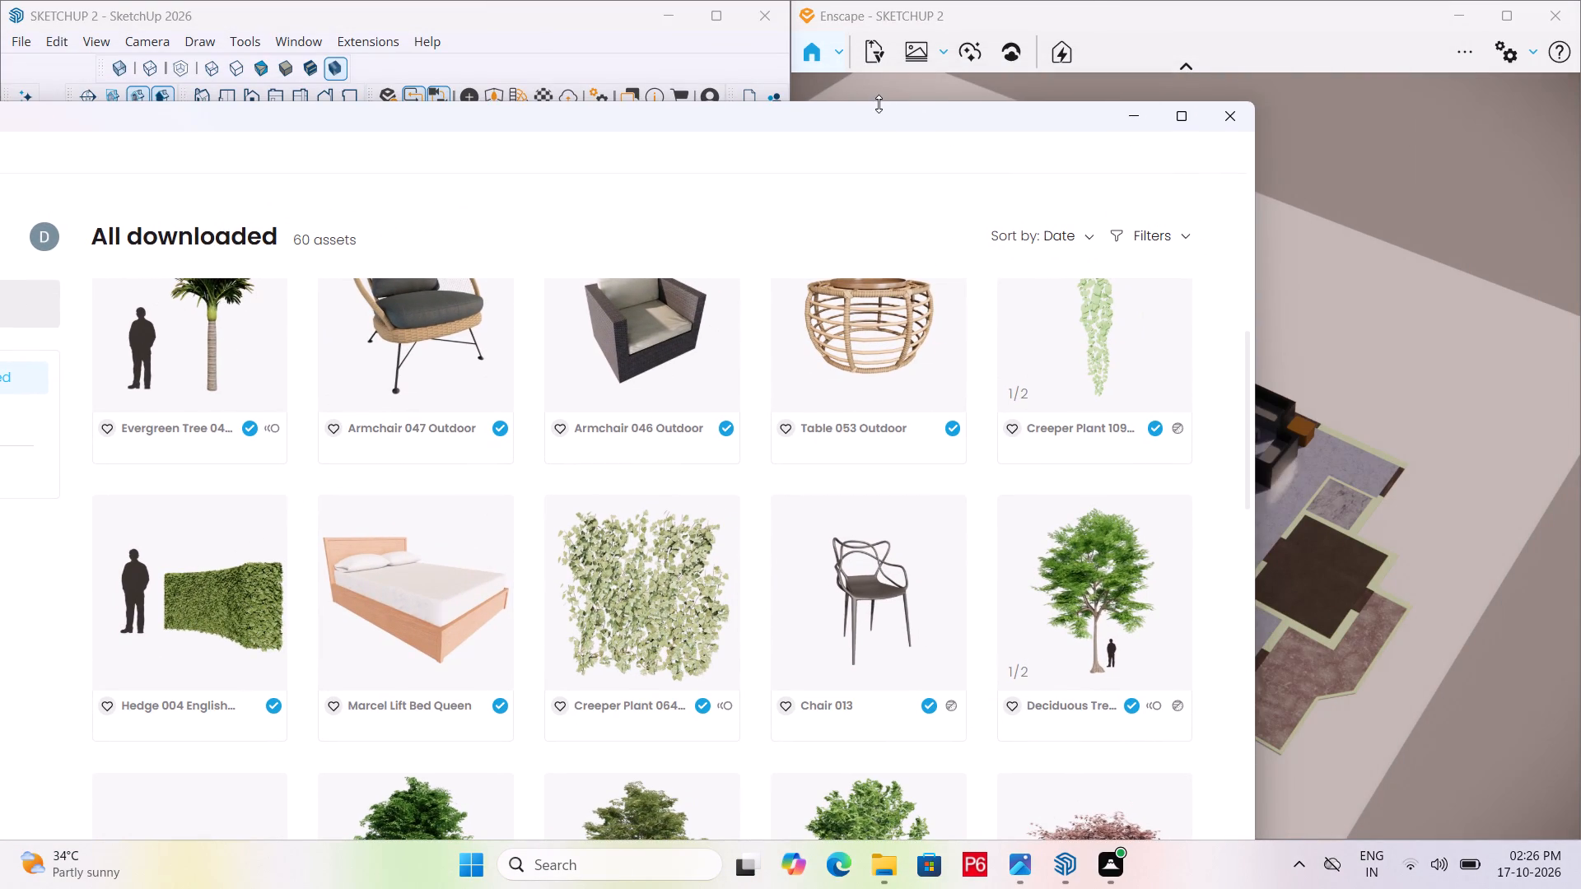
pyautogui.moveTo(879, 104); pyautogui.dragTo(856, 301)
pyautogui.moveTo(1256, 297); pyautogui.dragTo(1155, 304)
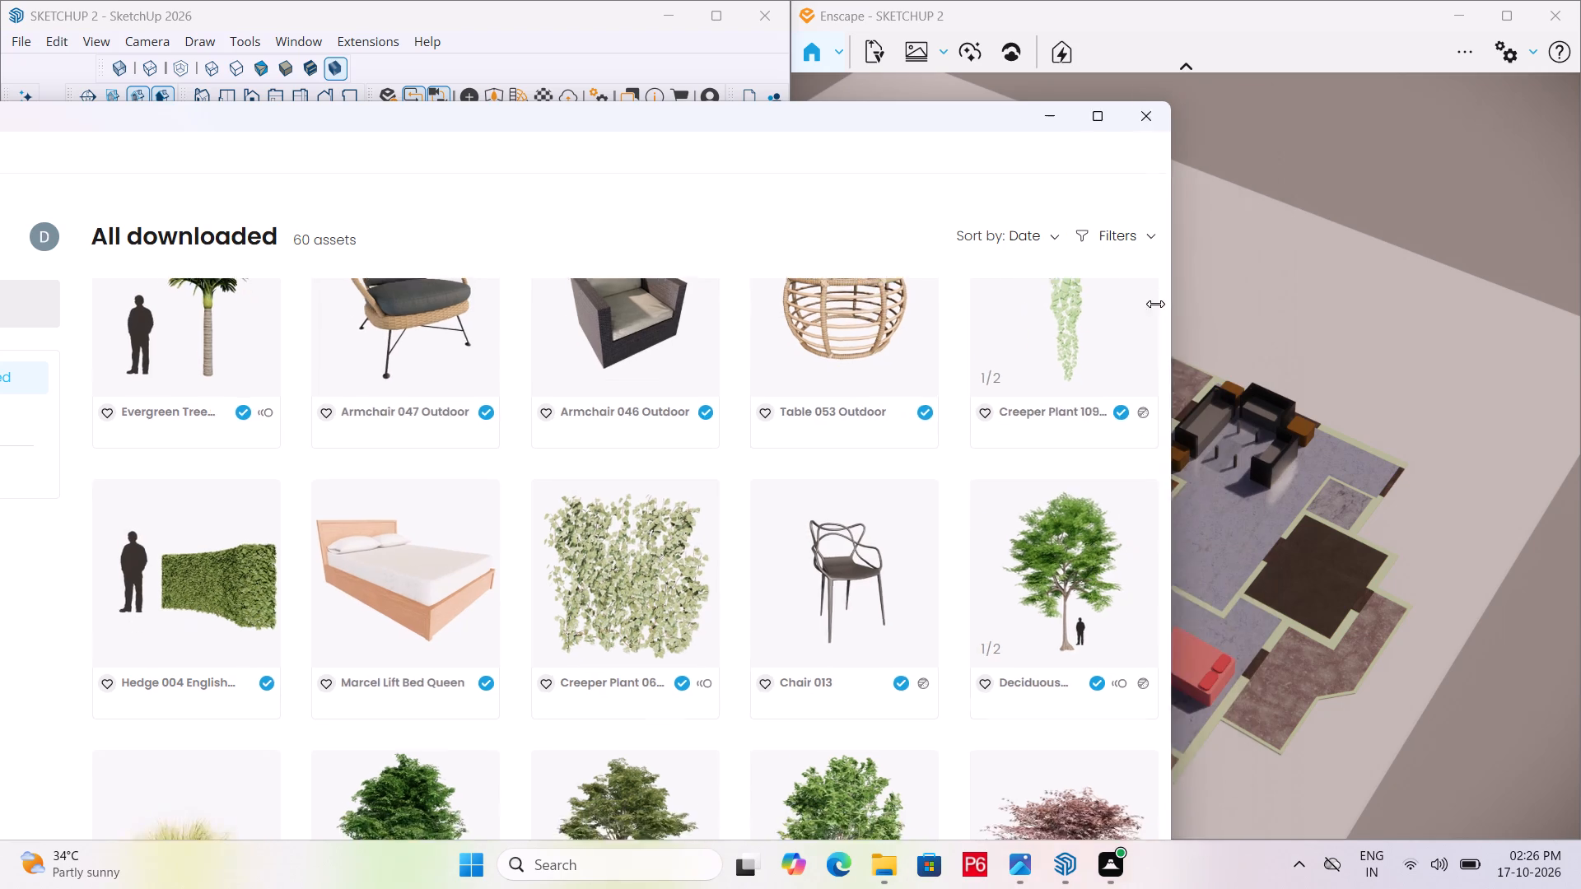
pyautogui.moveTo(1155, 304); pyautogui.dragTo(655, 273)
pyautogui.moveTo(463, 116); pyautogui.dragTo(1413, 21)
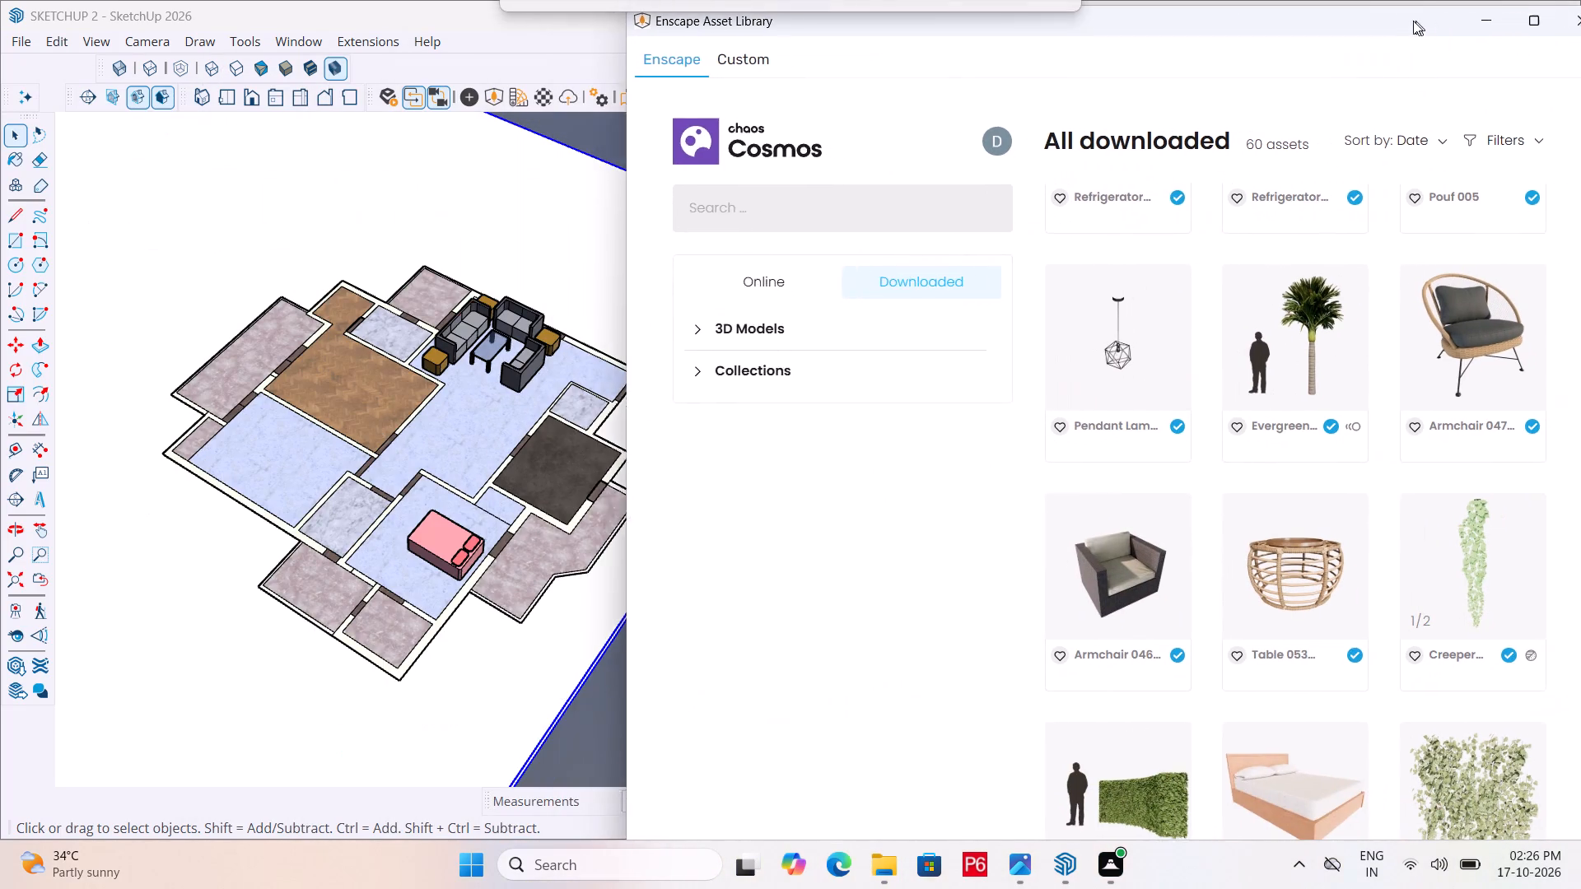
pyautogui.moveTo(1413, 21); pyautogui.dragTo(954, 28)
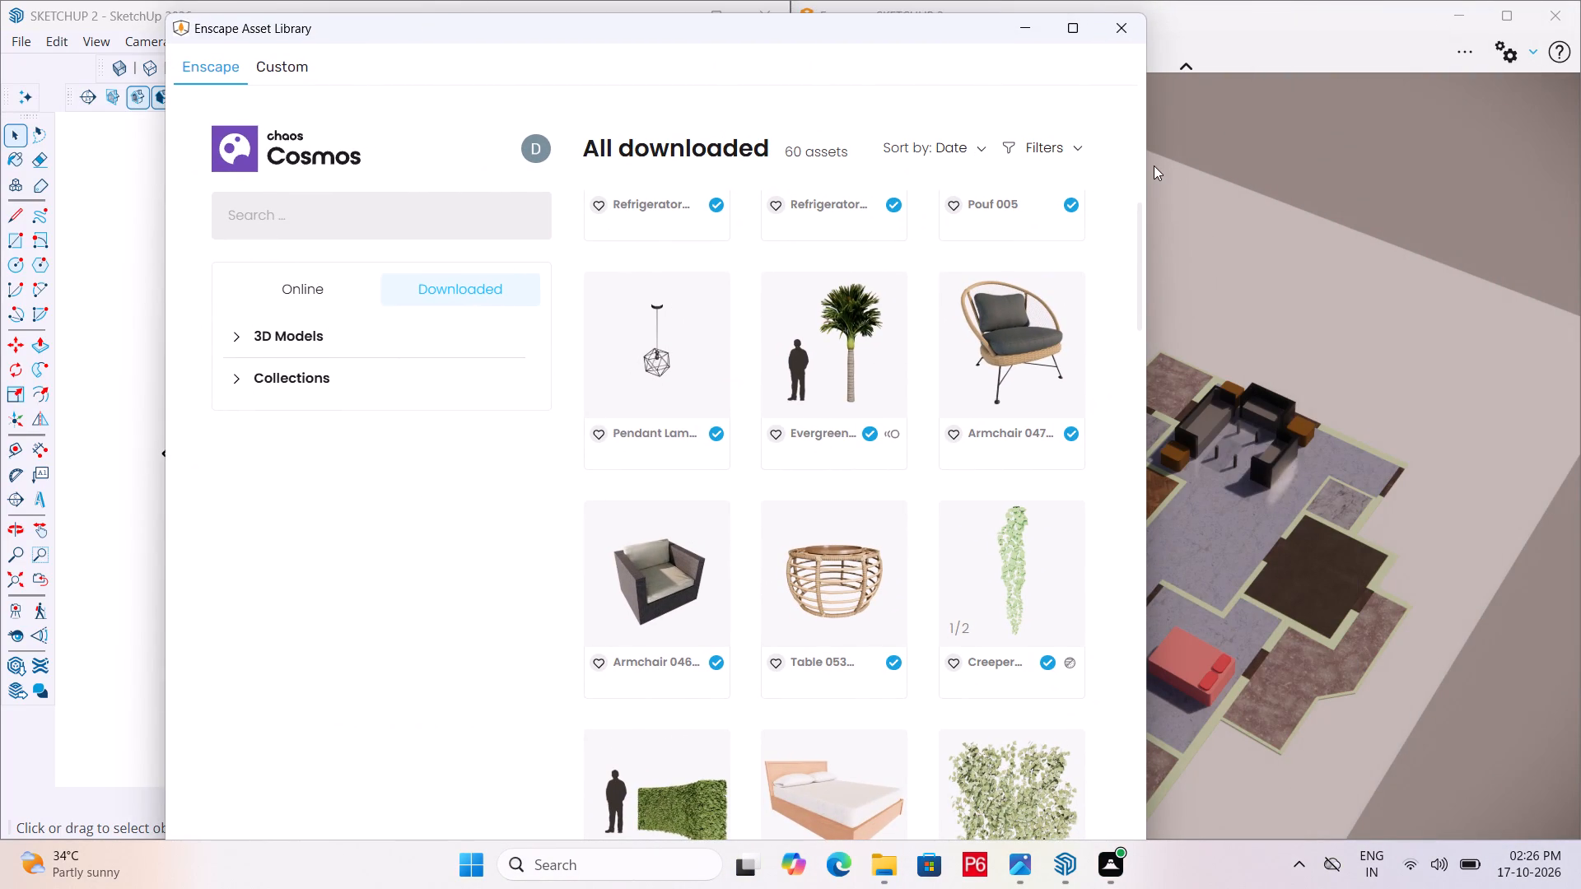
pyautogui.moveTo(1147, 165); pyautogui.dragTo(762, 153)
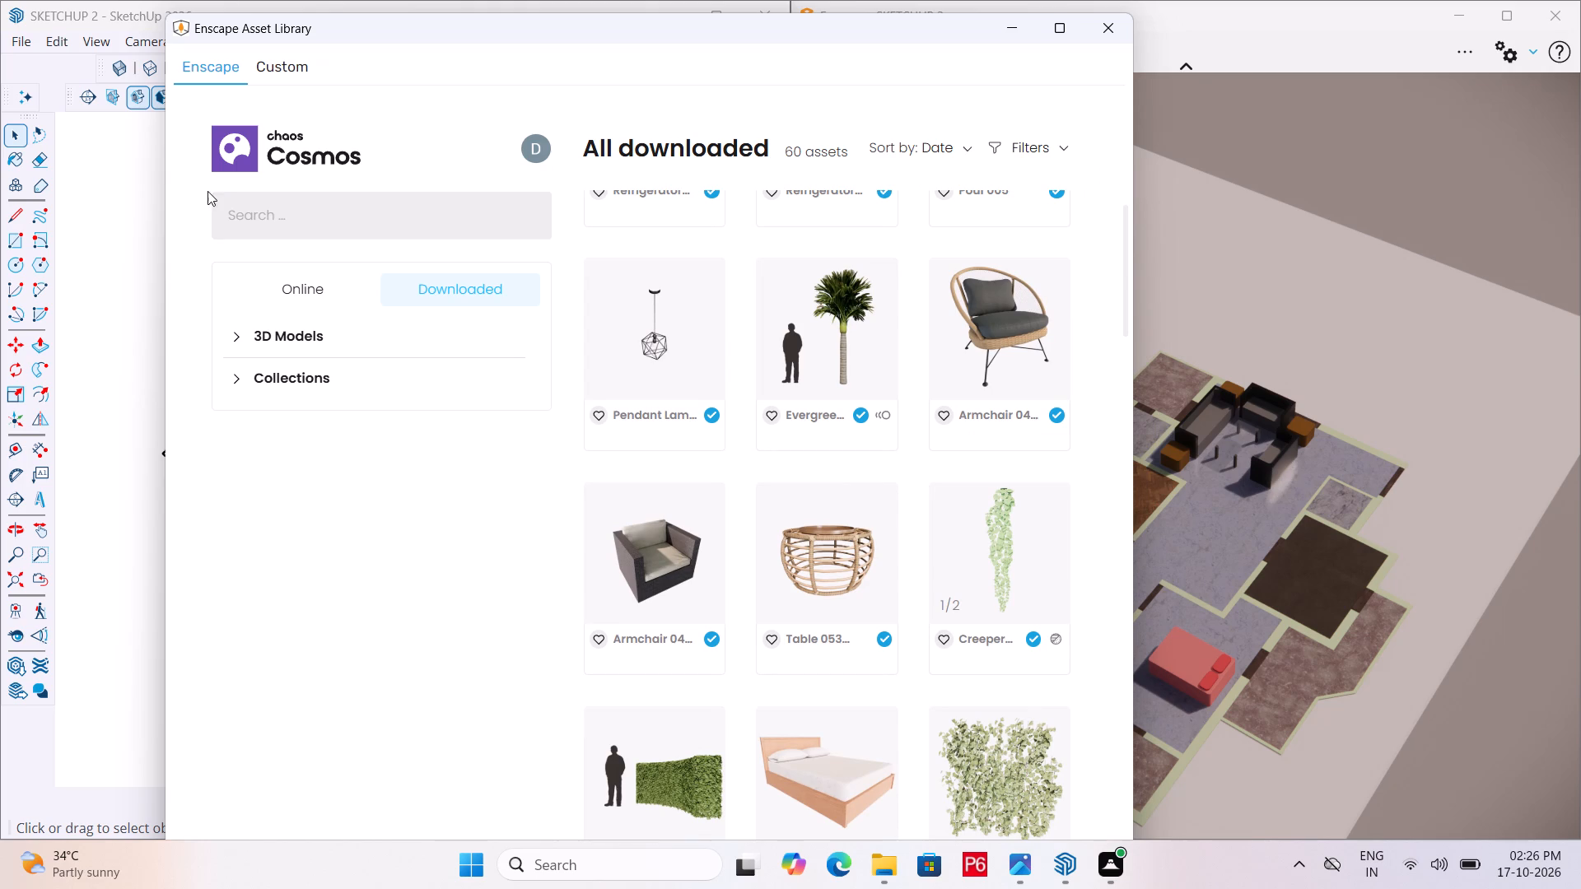
pyautogui.moveTo(161, 220); pyautogui.dragTo(277, 203)
pyautogui.scroll(-2, 730, 38)
pyautogui.moveTo(711, 19); pyautogui.dragTo(697, 94)
pyautogui.scroll(-1, 908, 64)
pyautogui.moveTo(883, 23); pyautogui.dragTo(1364, 18)
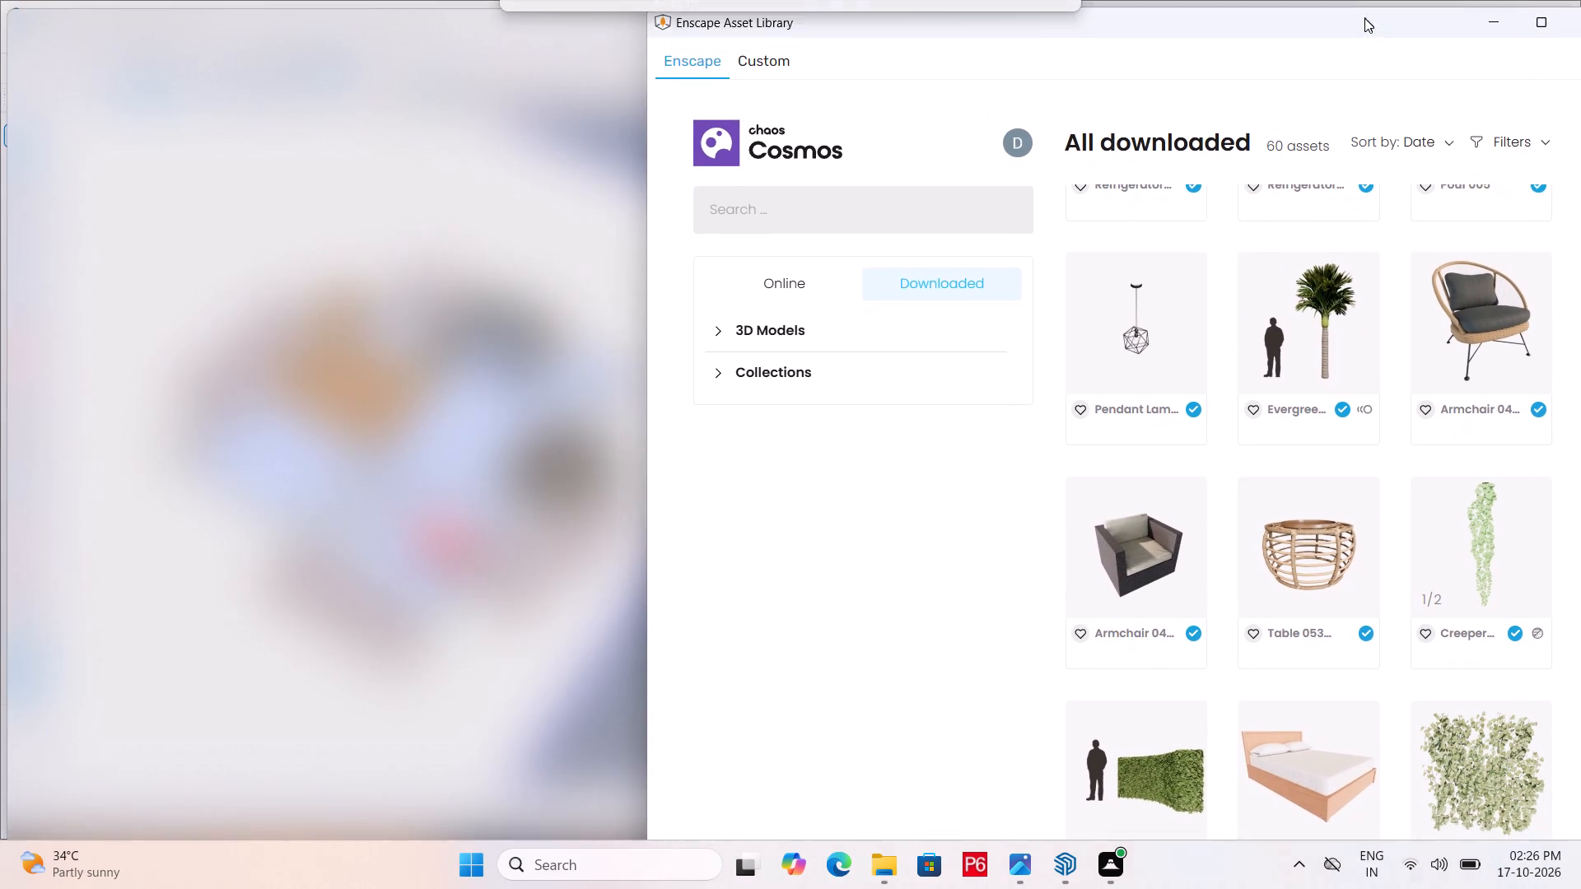
pyautogui.moveTo(1364, 18); pyautogui.dragTo(1299, 52)
# Delete the pink bed from the blue-floored bedroom.
pyautogui.scroll(-6, 154, 373)
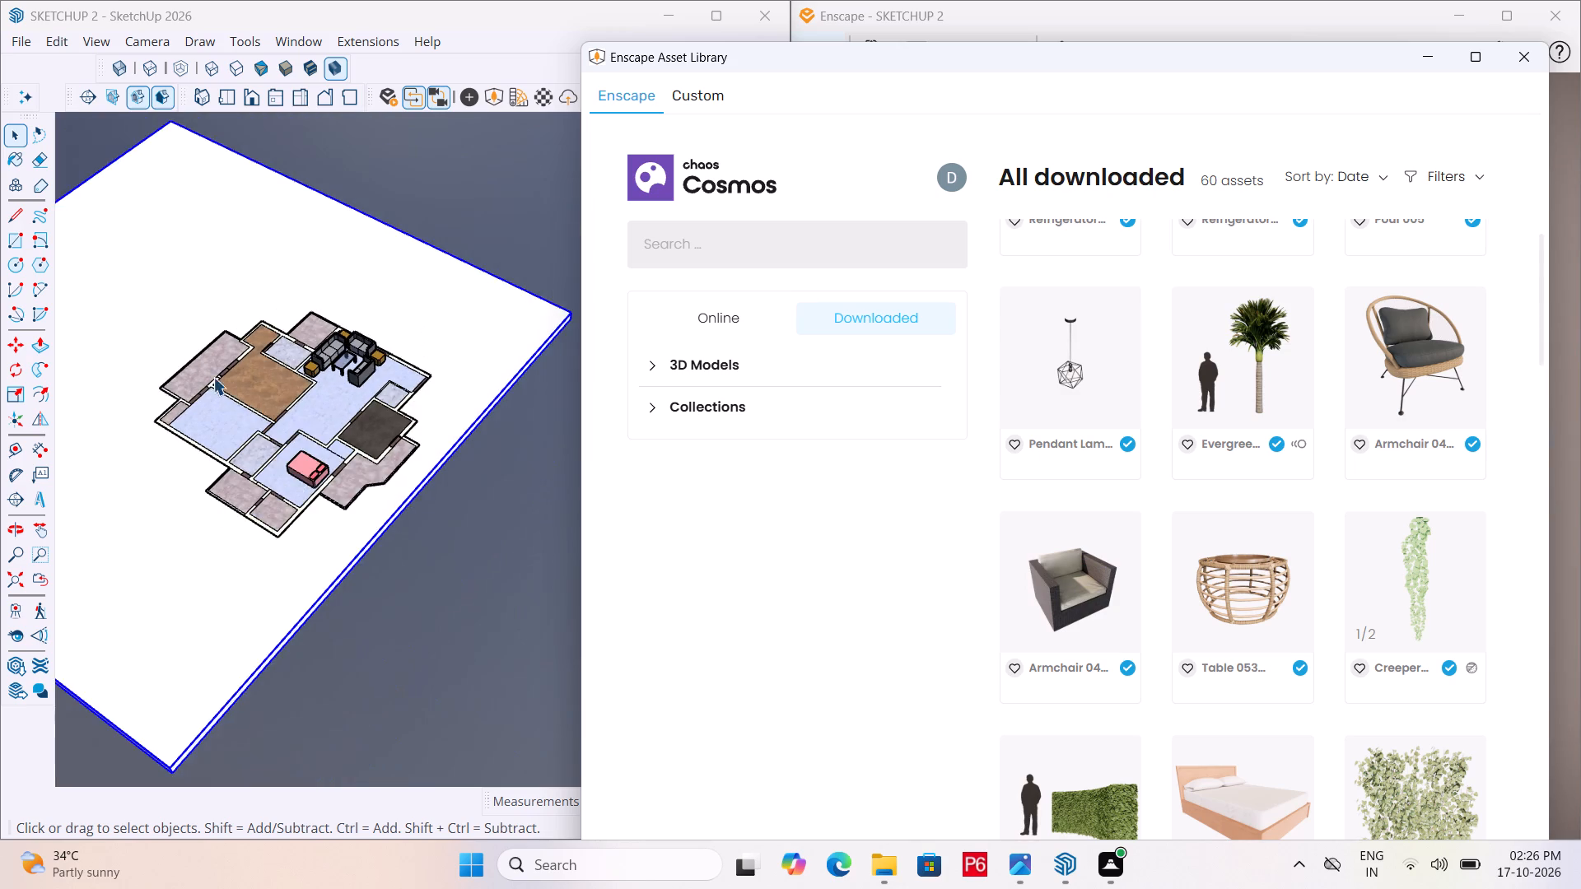
pyautogui.scroll(6, 229, 378)
pyautogui.scroll(5, 378, 333)
pyautogui.scroll(1, 282, 355)
pyautogui.scroll(-2, 296, 365)
pyautogui.scroll(-3, 553, 352)
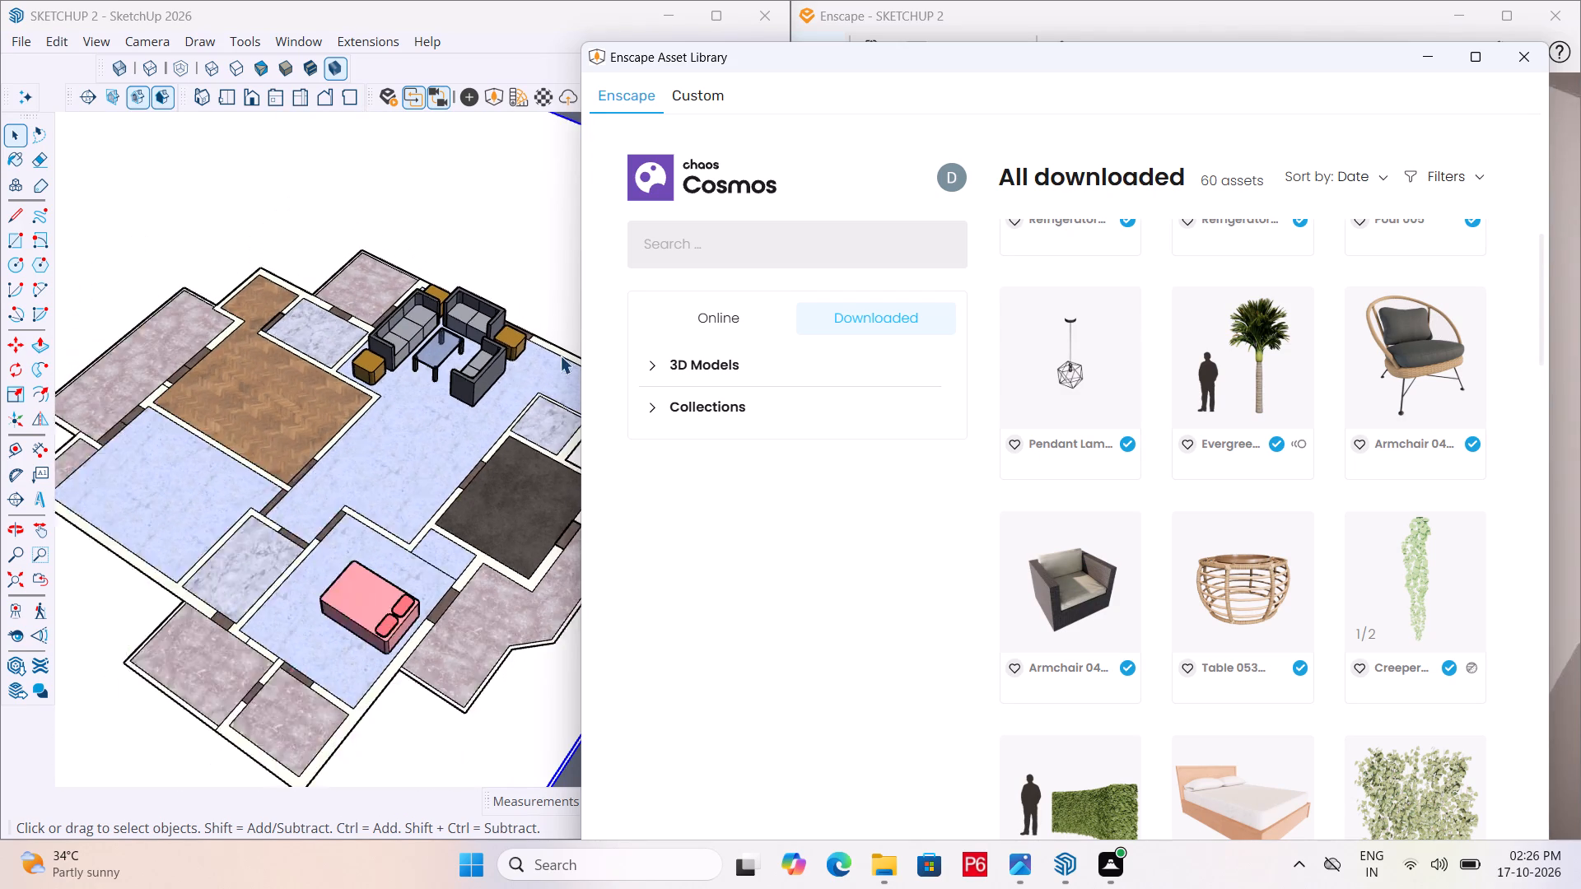
pyautogui.scroll(-2, 560, 356)
pyautogui.moveTo(371, 539); pyautogui.dragTo(408, 514, button='middle')
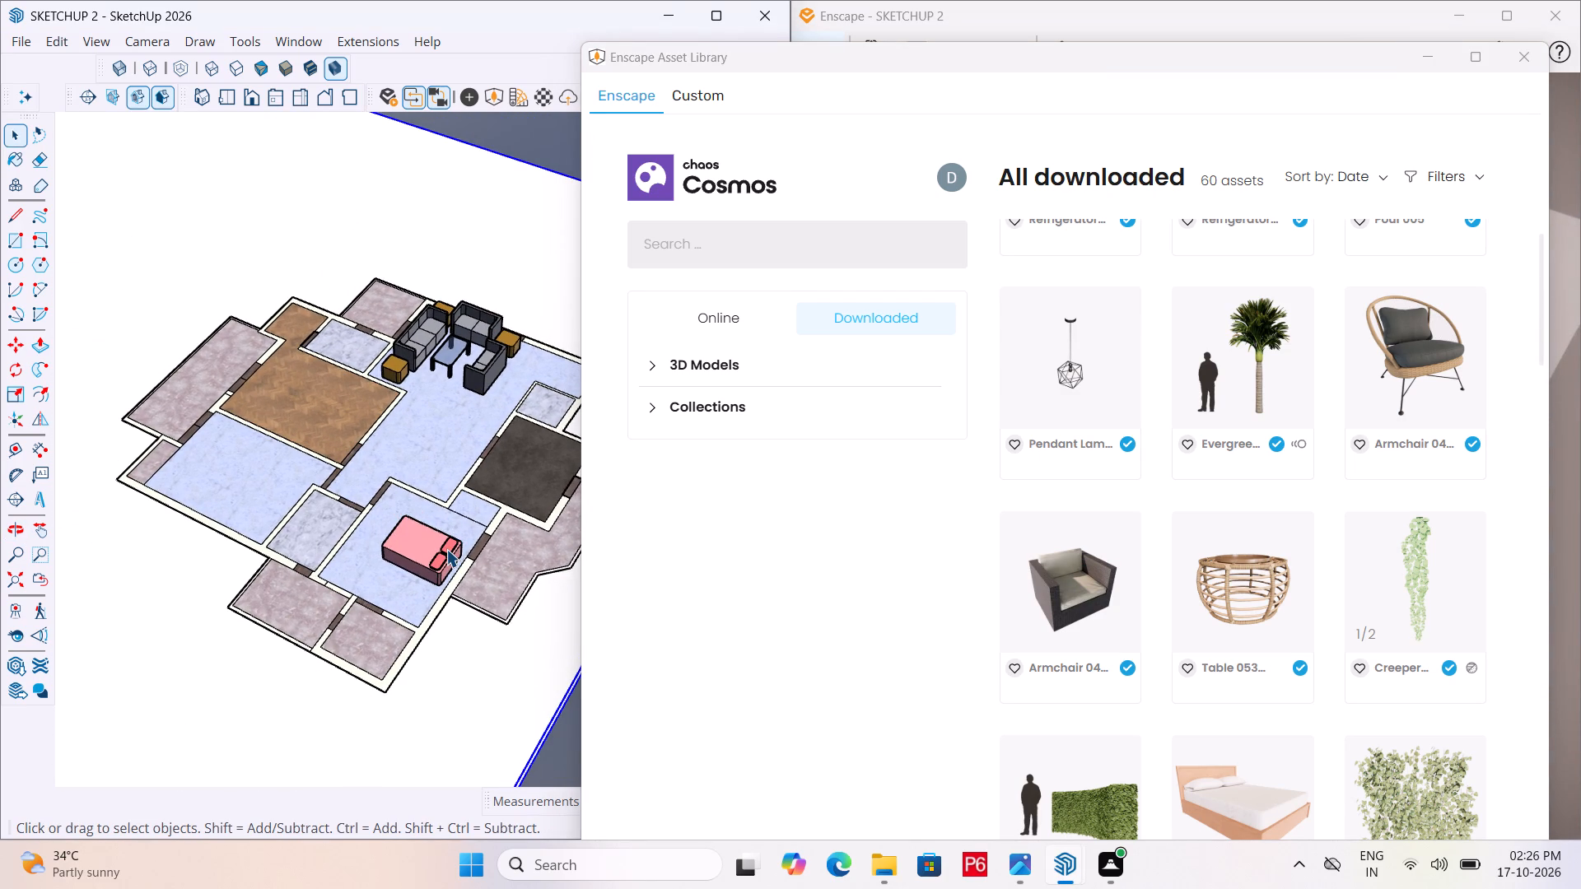
pyautogui.click(446, 549)
pyautogui.press('Delete')
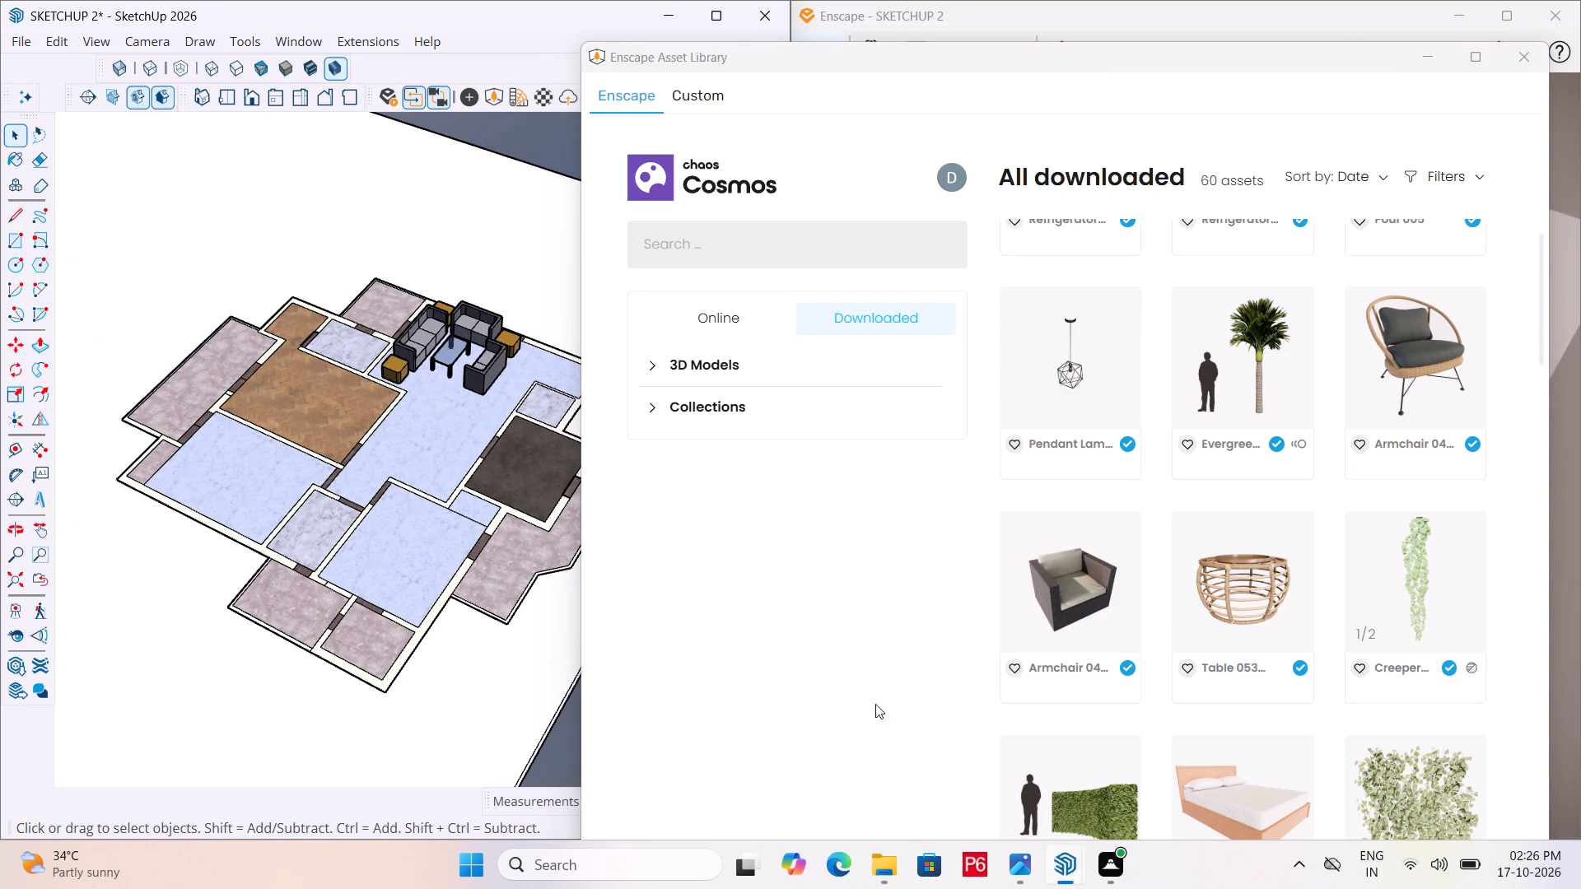
# Place the Marcel Lift Bed Queen asset in the emptied bedroom, with its headboard toward the adjoining bathroom wall.
pyautogui.moveTo(1236, 804); pyautogui.dragTo(343, 514)
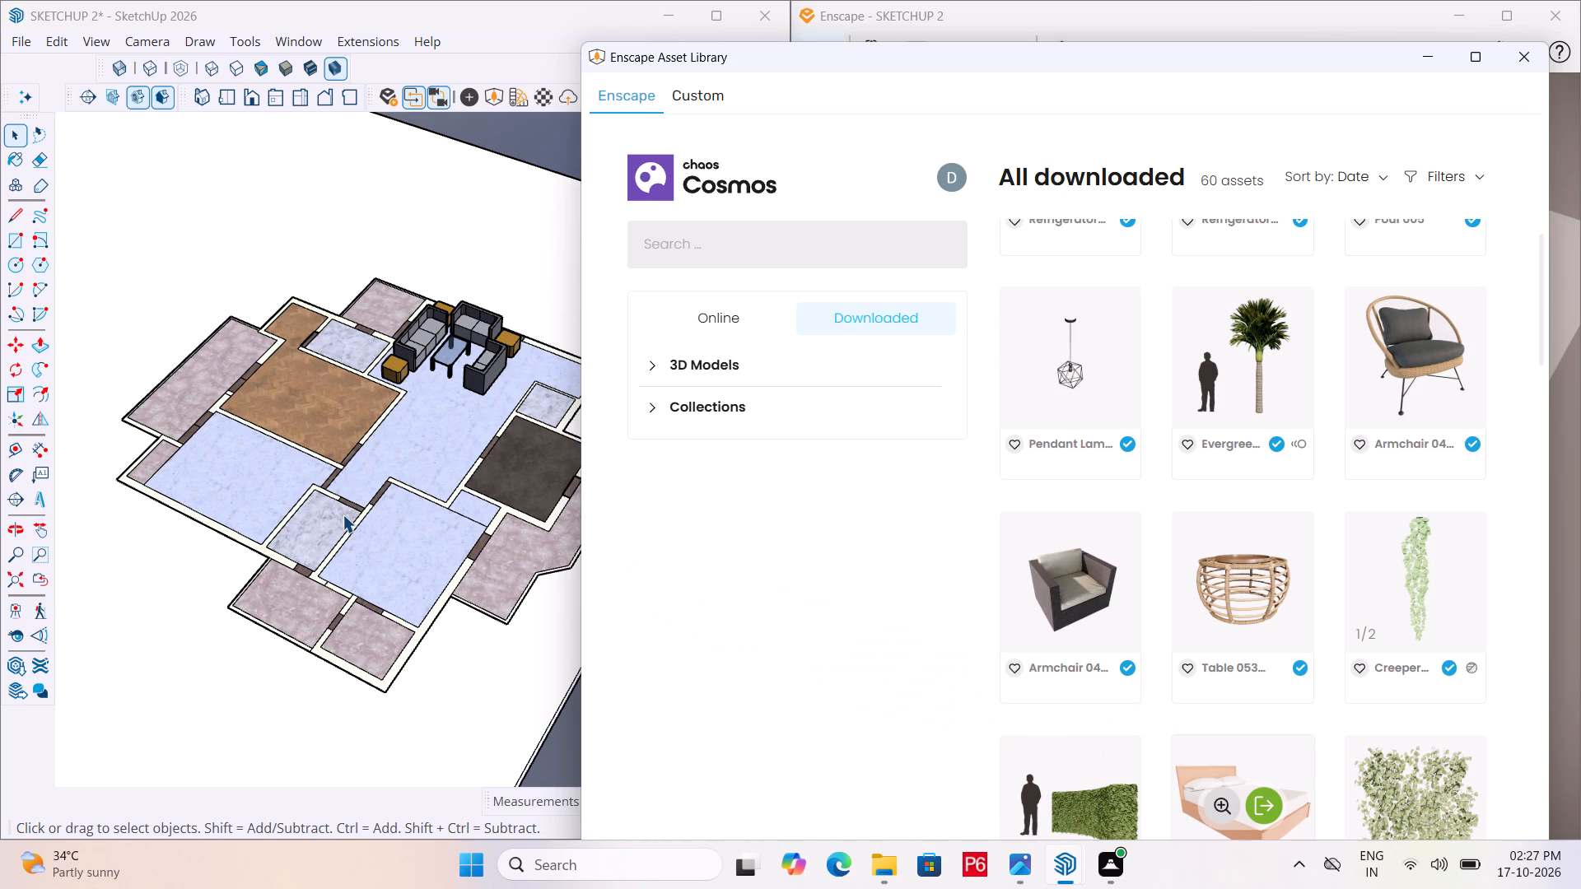
pyautogui.click(1257, 806)
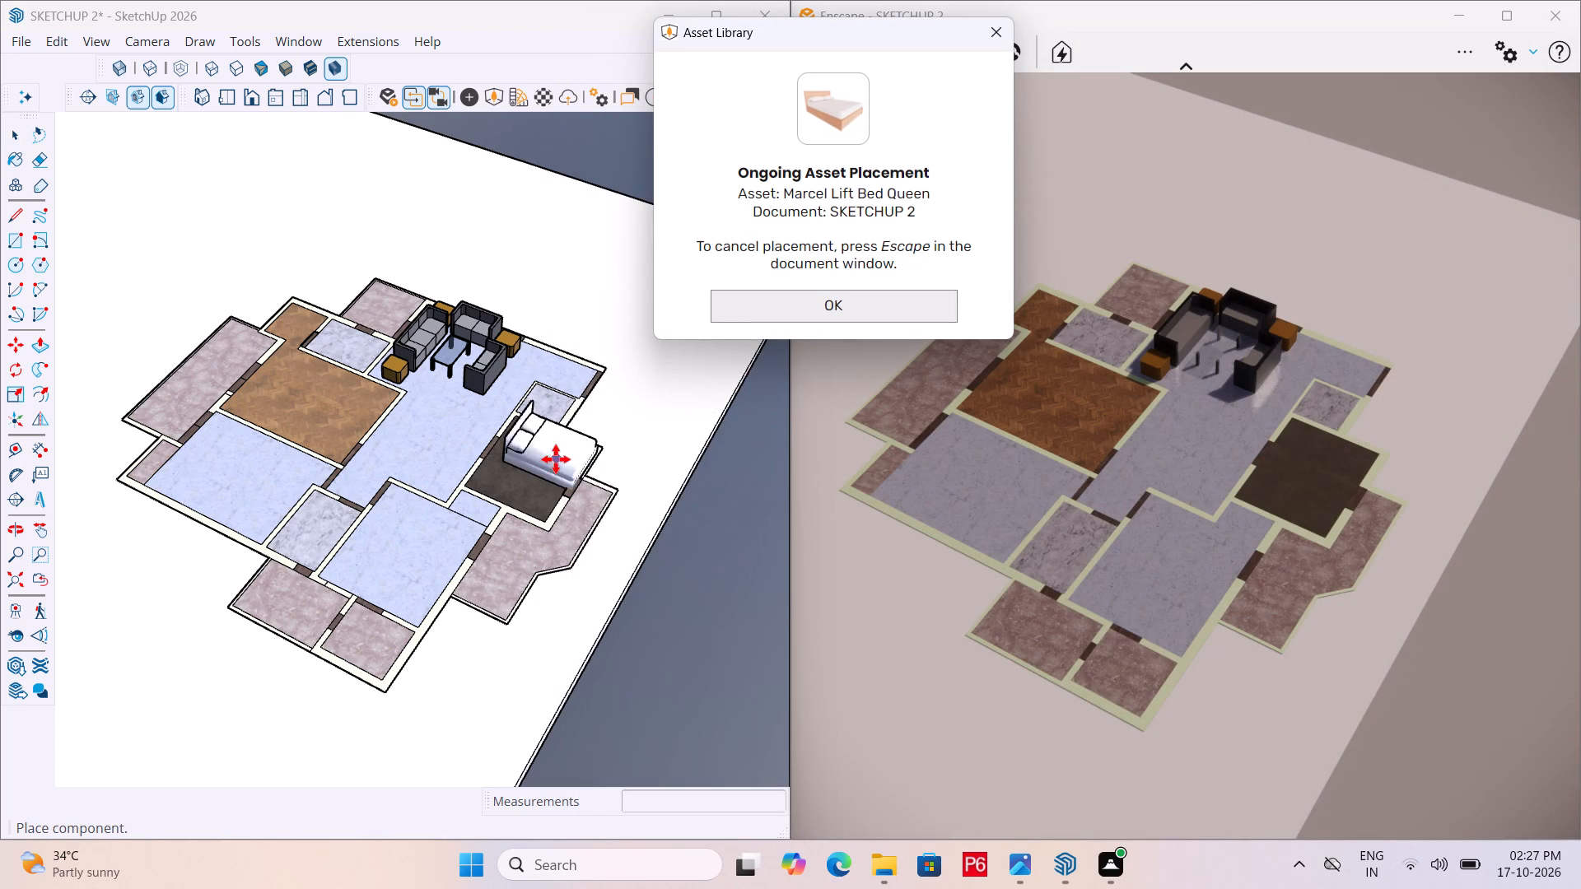
pyautogui.scroll(5, 335, 491)
pyautogui.scroll(-6, 343, 458)
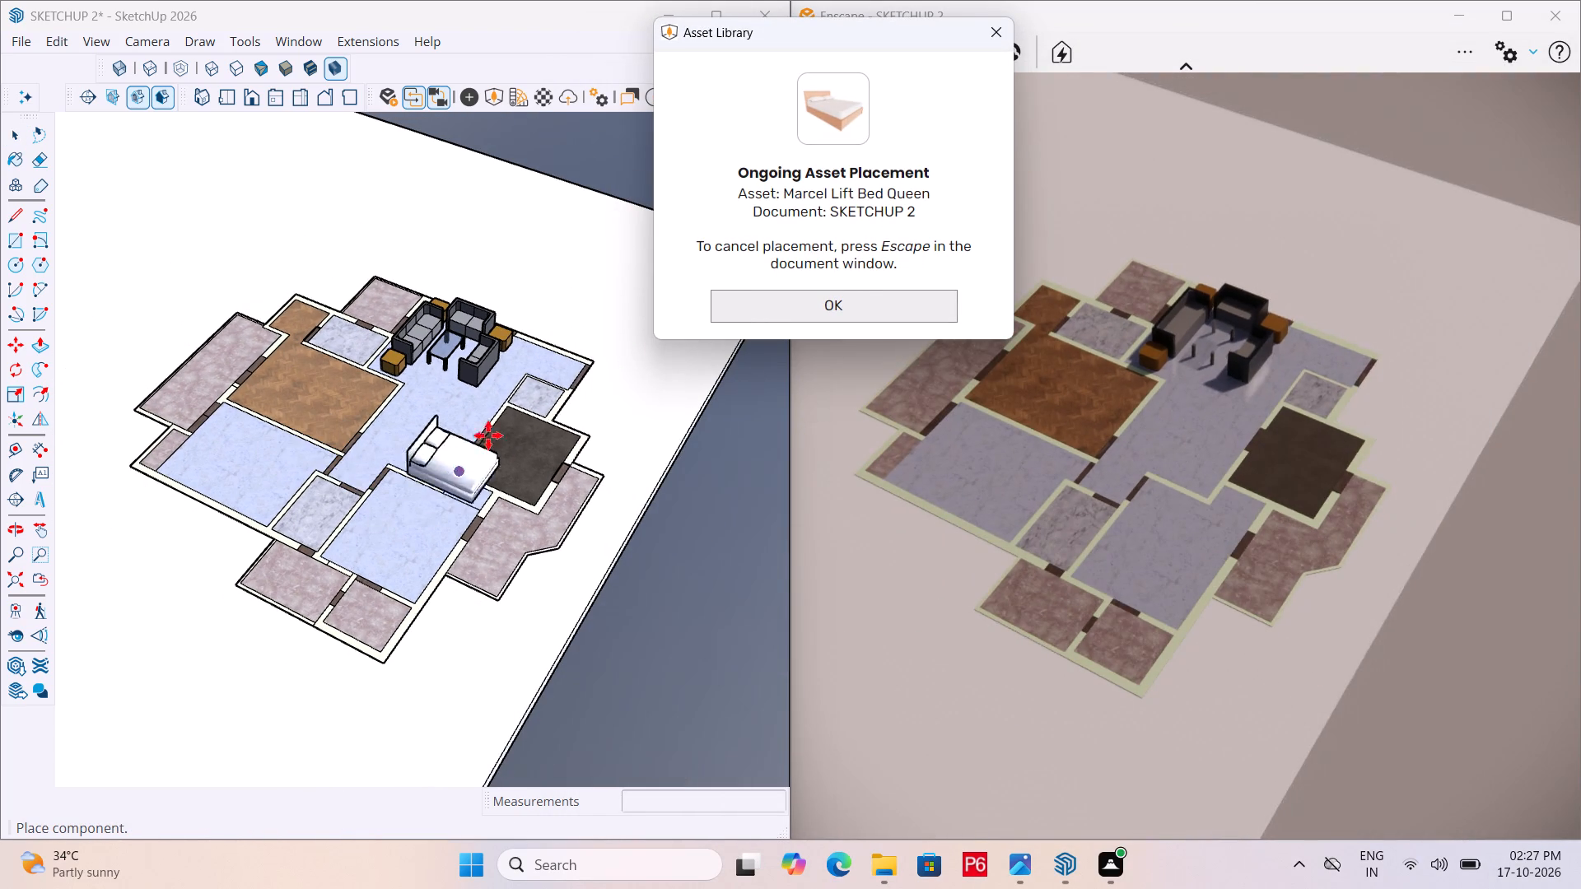
pyautogui.scroll(3, 424, 519)
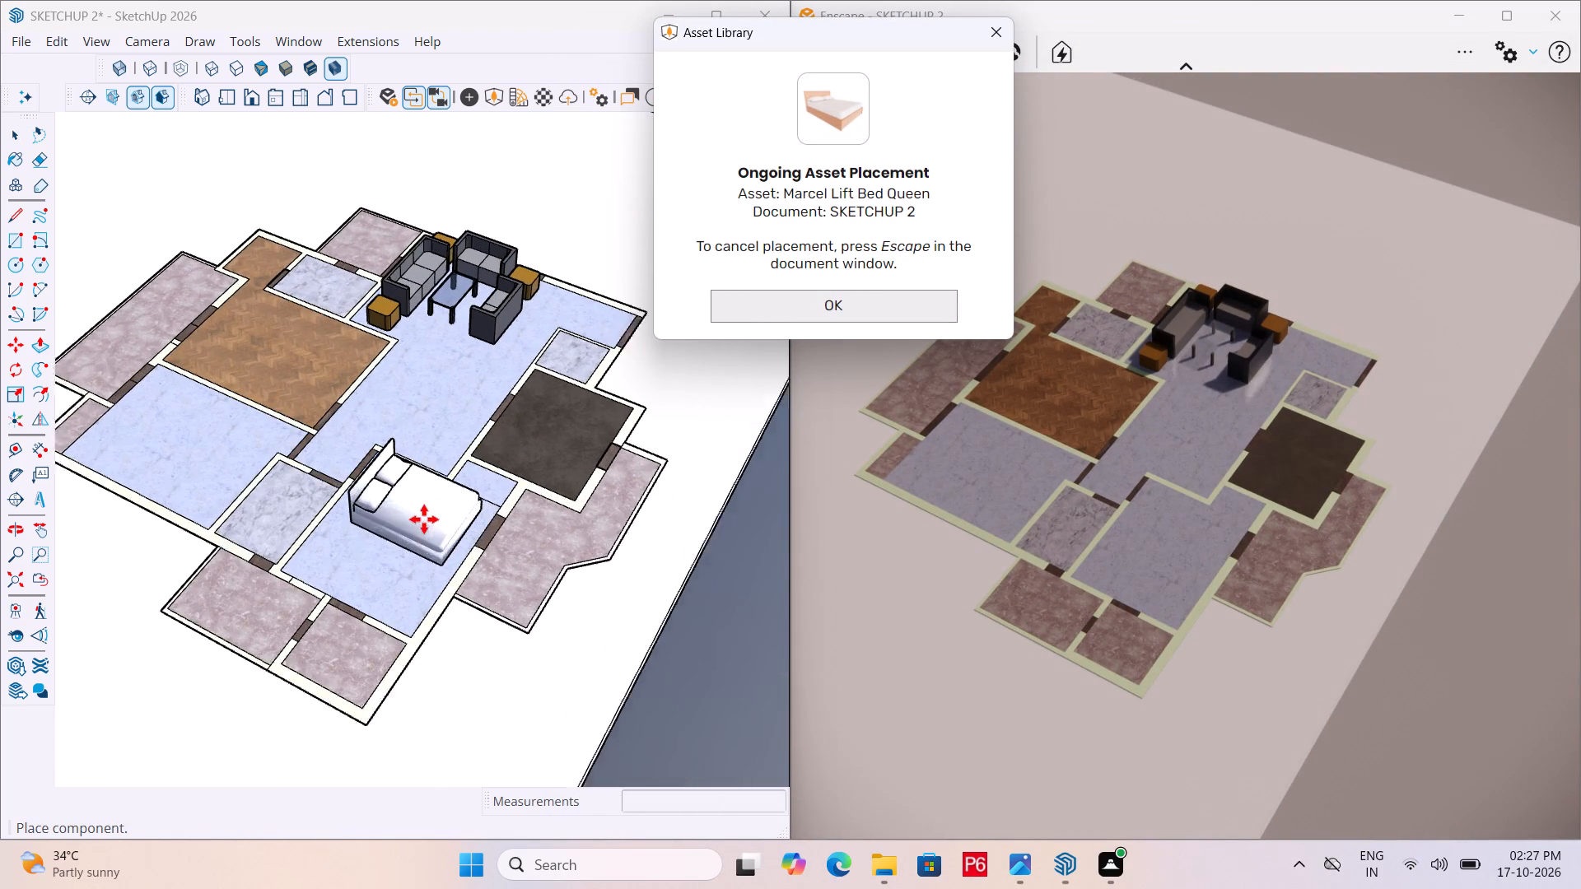
pyautogui.scroll(2, 424, 519)
pyautogui.click(419, 538)
pyautogui.press('Escape')
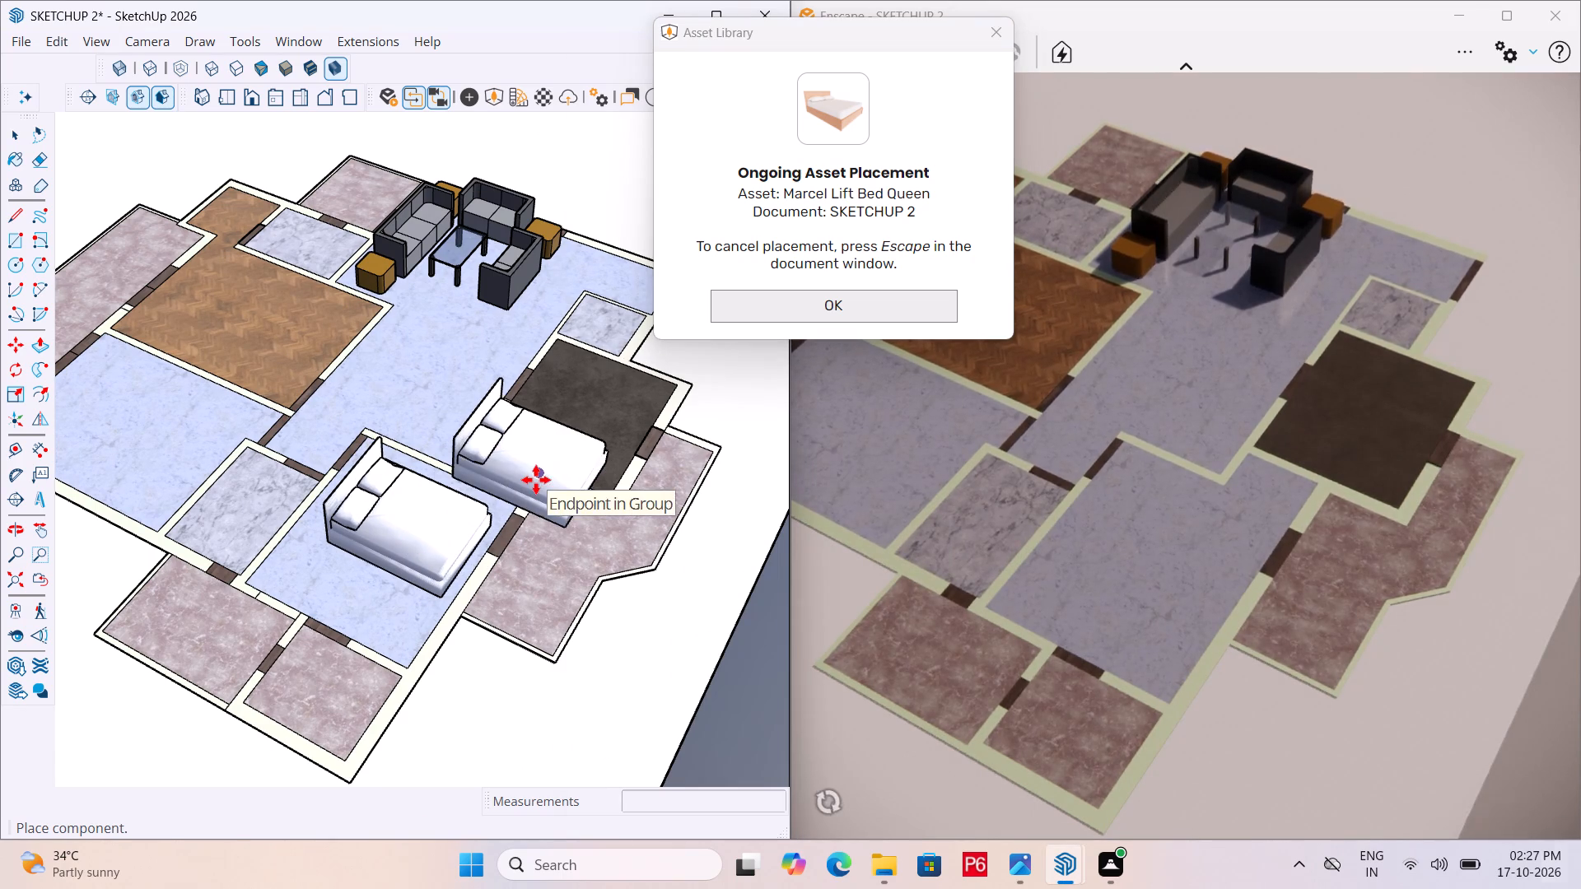
# Place a second Marcel Lift Bed Queen in the blue-floored bedroom beside the wood-floored room.
pyautogui.scroll(-3, 385, 506)
pyautogui.moveTo(347, 536); pyautogui.dragTo(389, 533, button='middle')
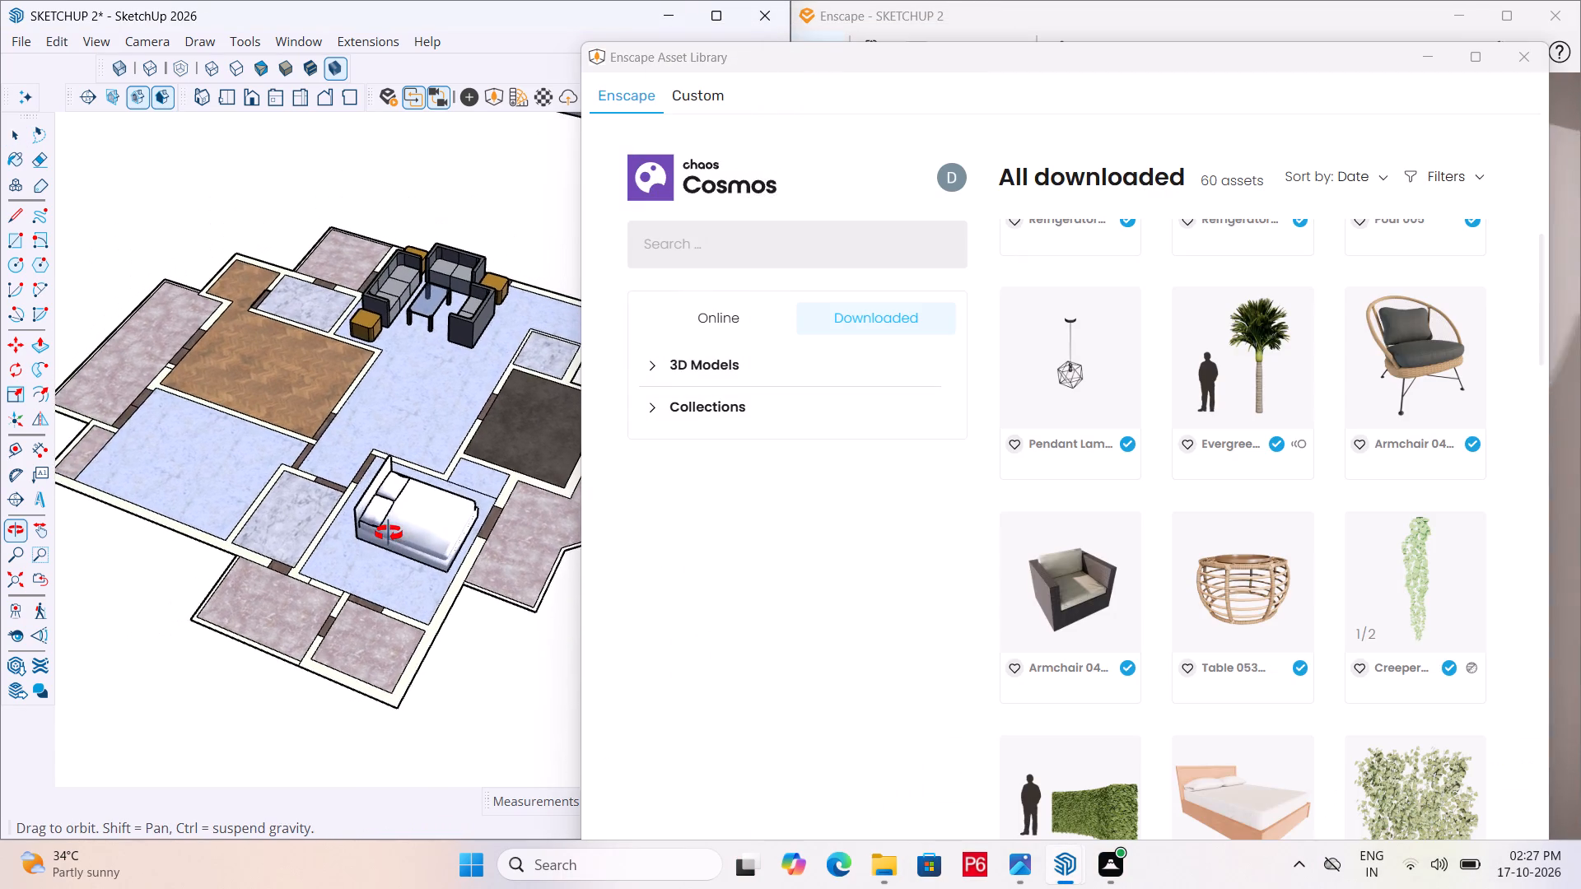
pyautogui.moveTo(389, 533); pyautogui.dragTo(348, 526, button='middle')
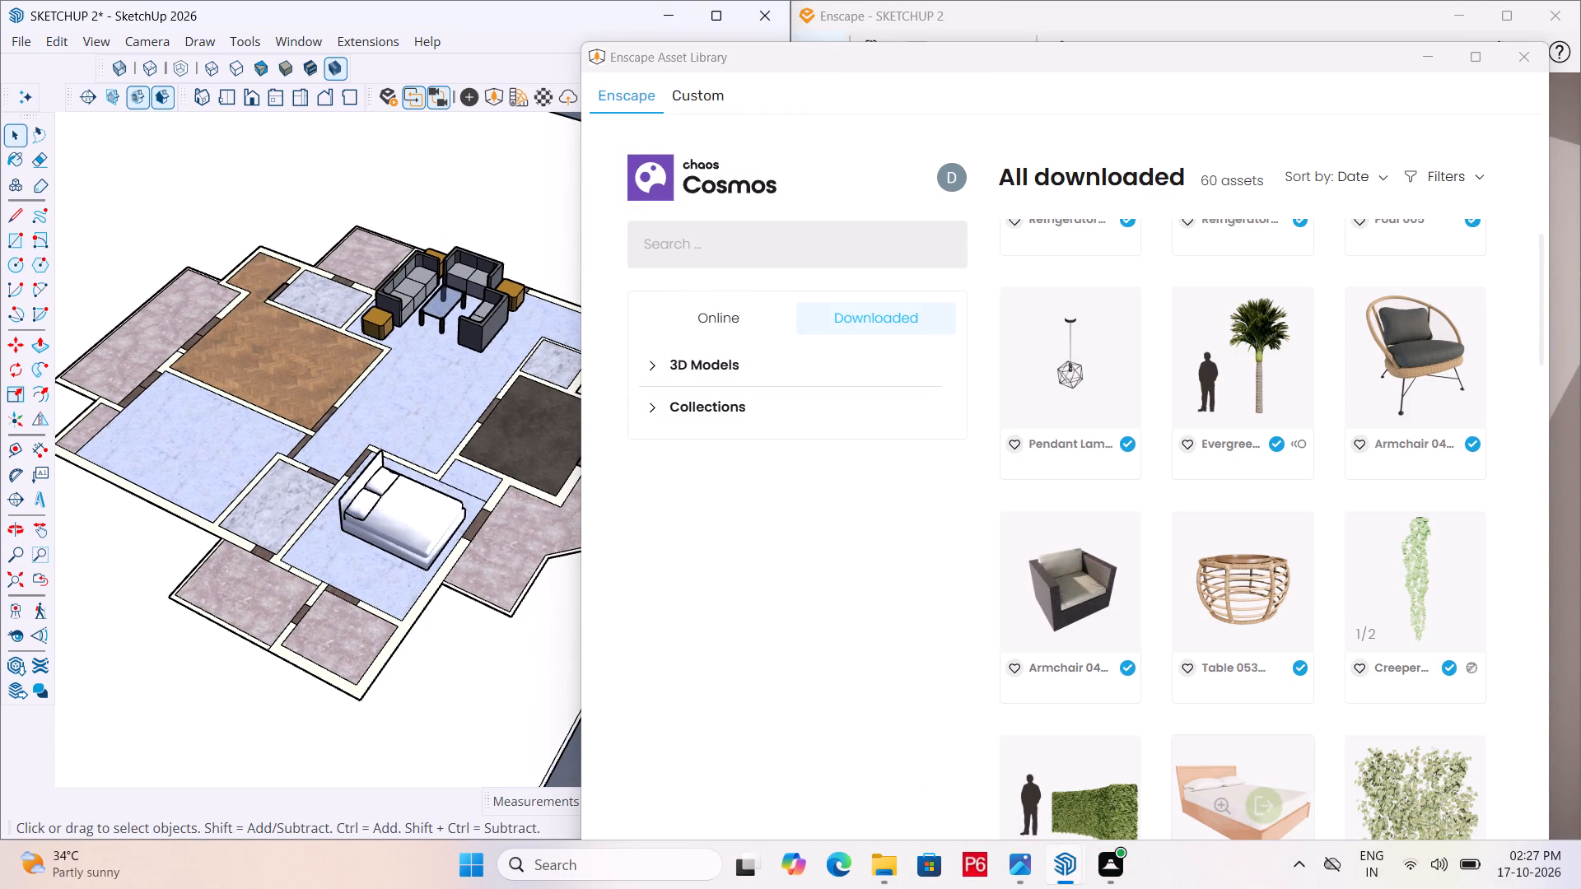
pyautogui.moveTo(1269, 808); pyautogui.dragTo(286, 448)
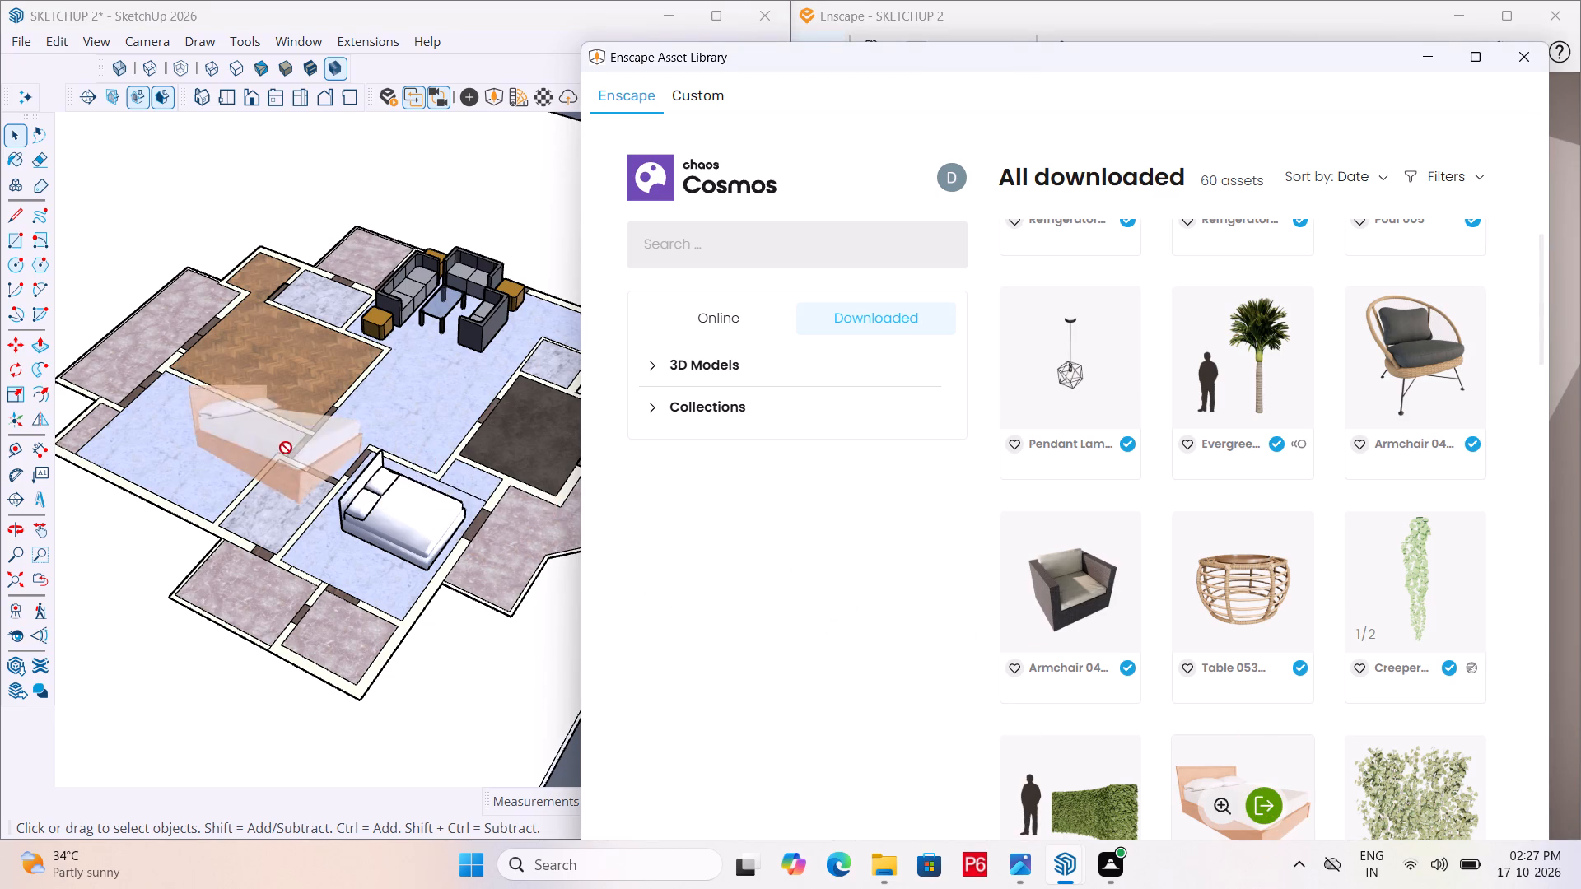
pyautogui.moveTo(286, 448); pyautogui.dragTo(259, 447)
pyautogui.click(1261, 810)
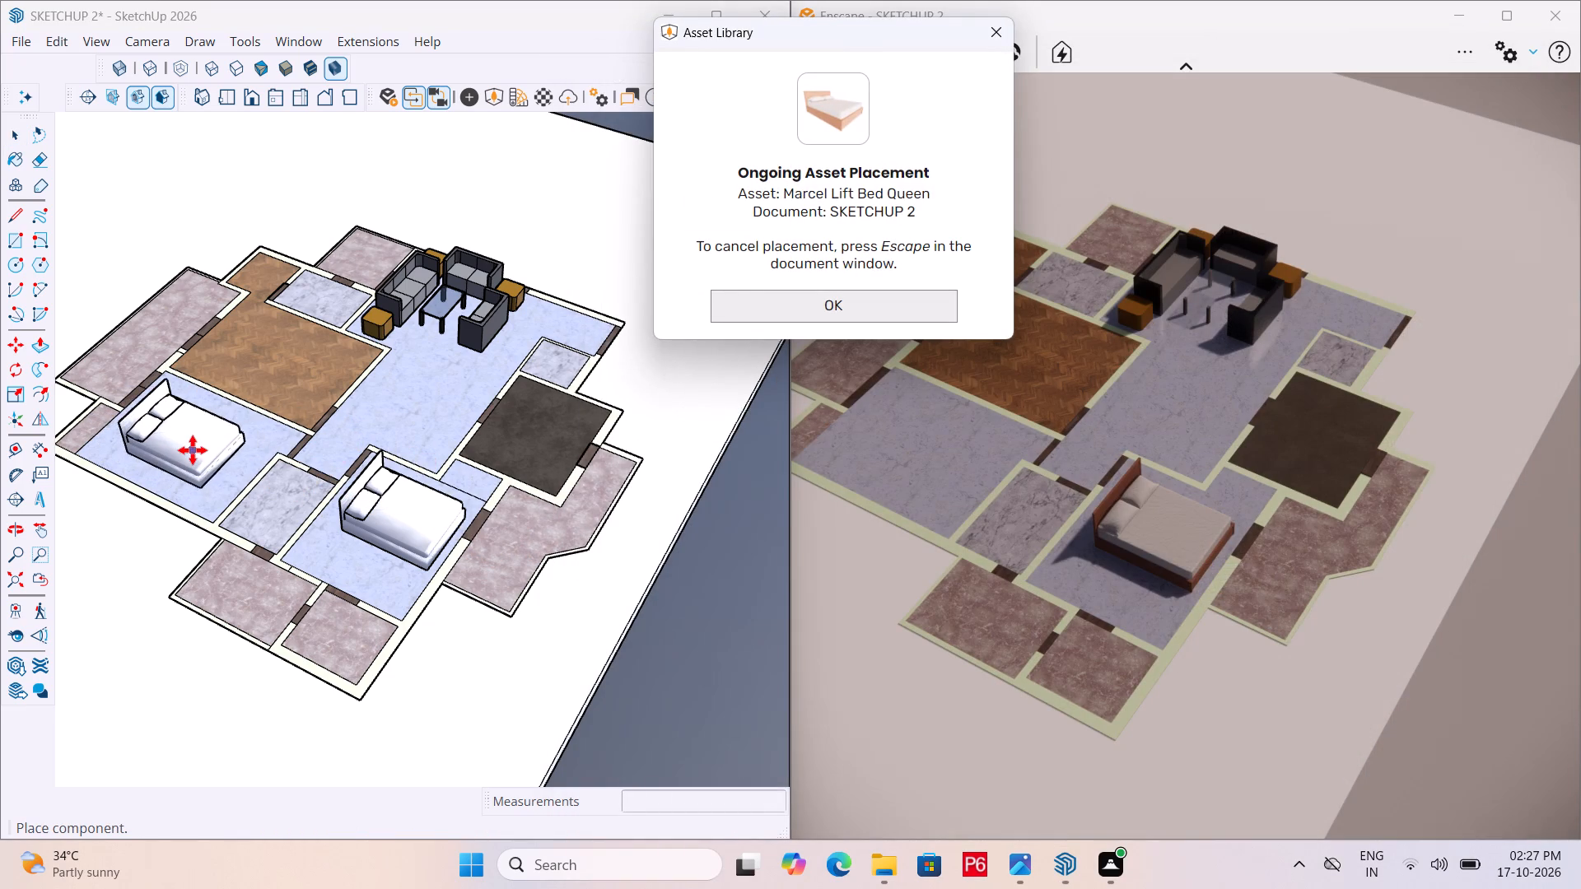
pyautogui.click(193, 450)
pyautogui.doubleClick(859, 308)
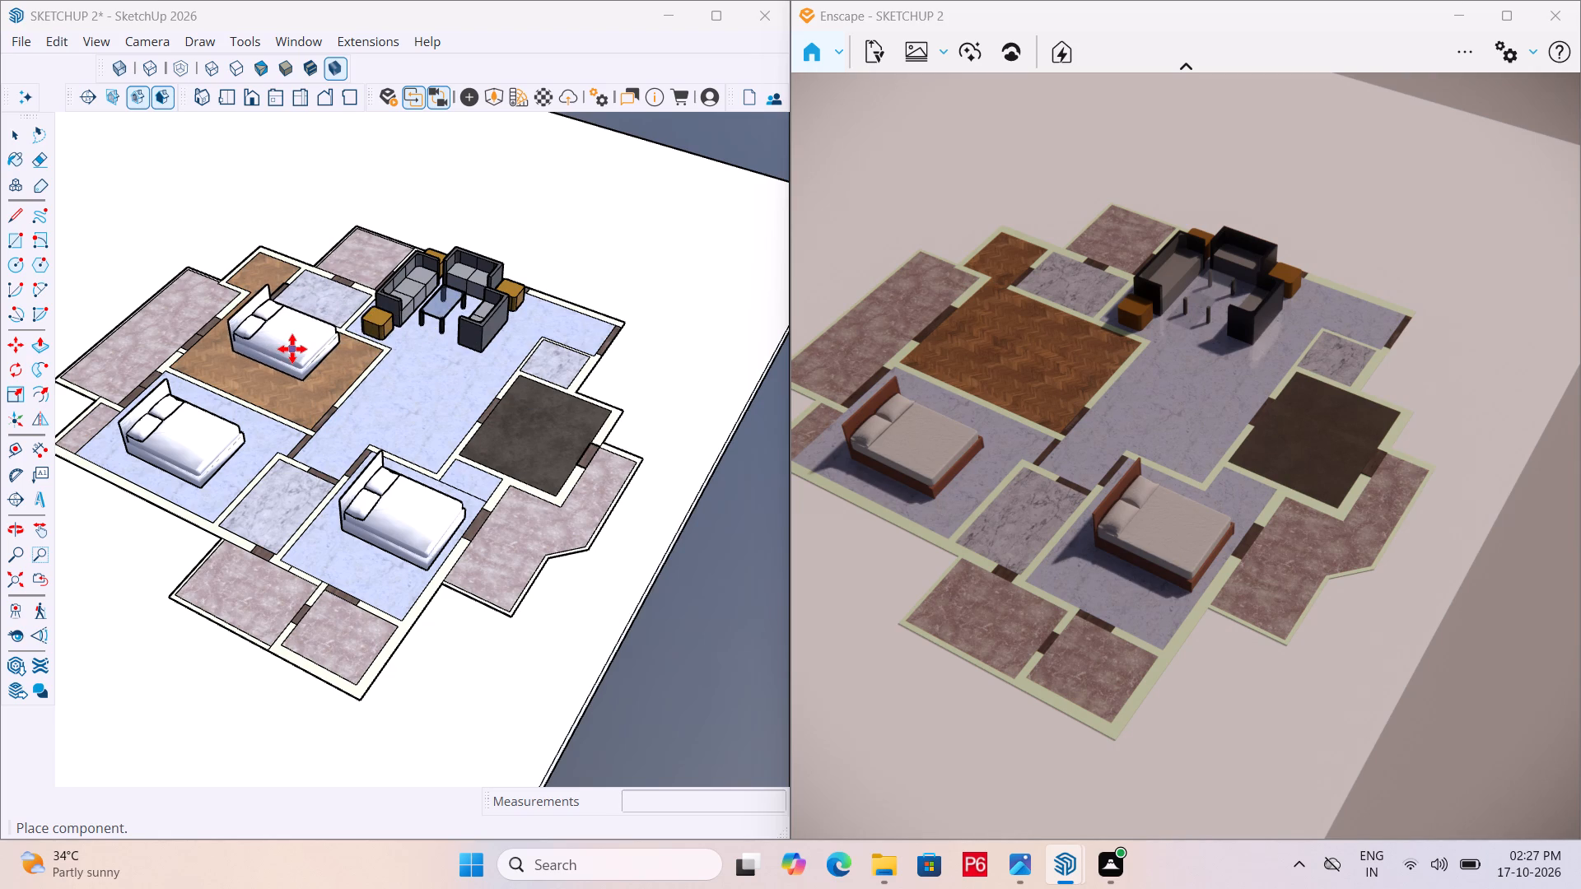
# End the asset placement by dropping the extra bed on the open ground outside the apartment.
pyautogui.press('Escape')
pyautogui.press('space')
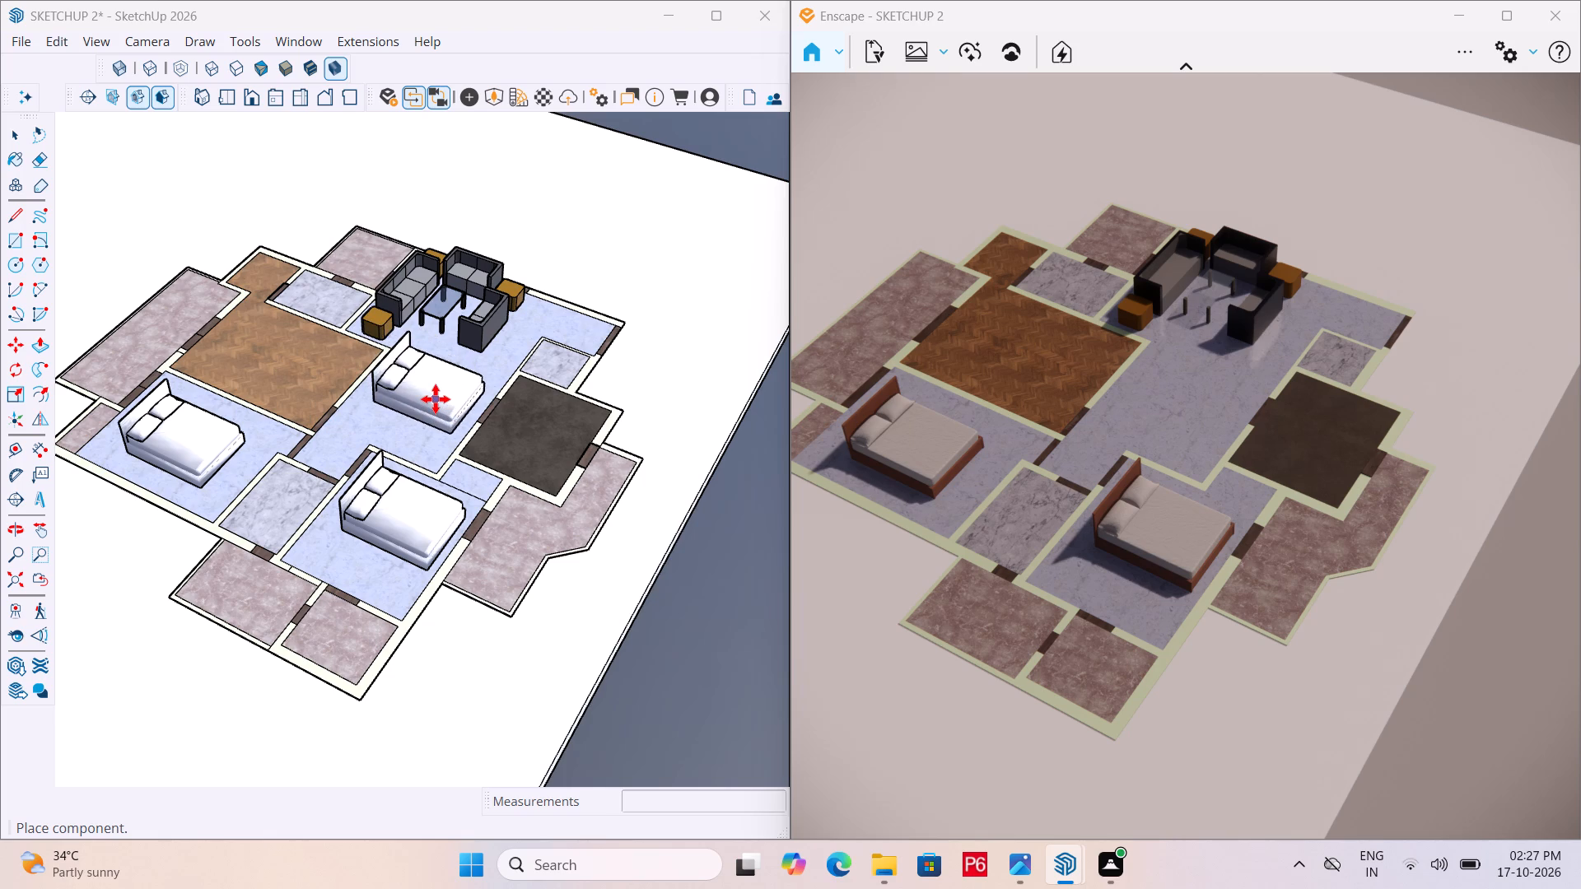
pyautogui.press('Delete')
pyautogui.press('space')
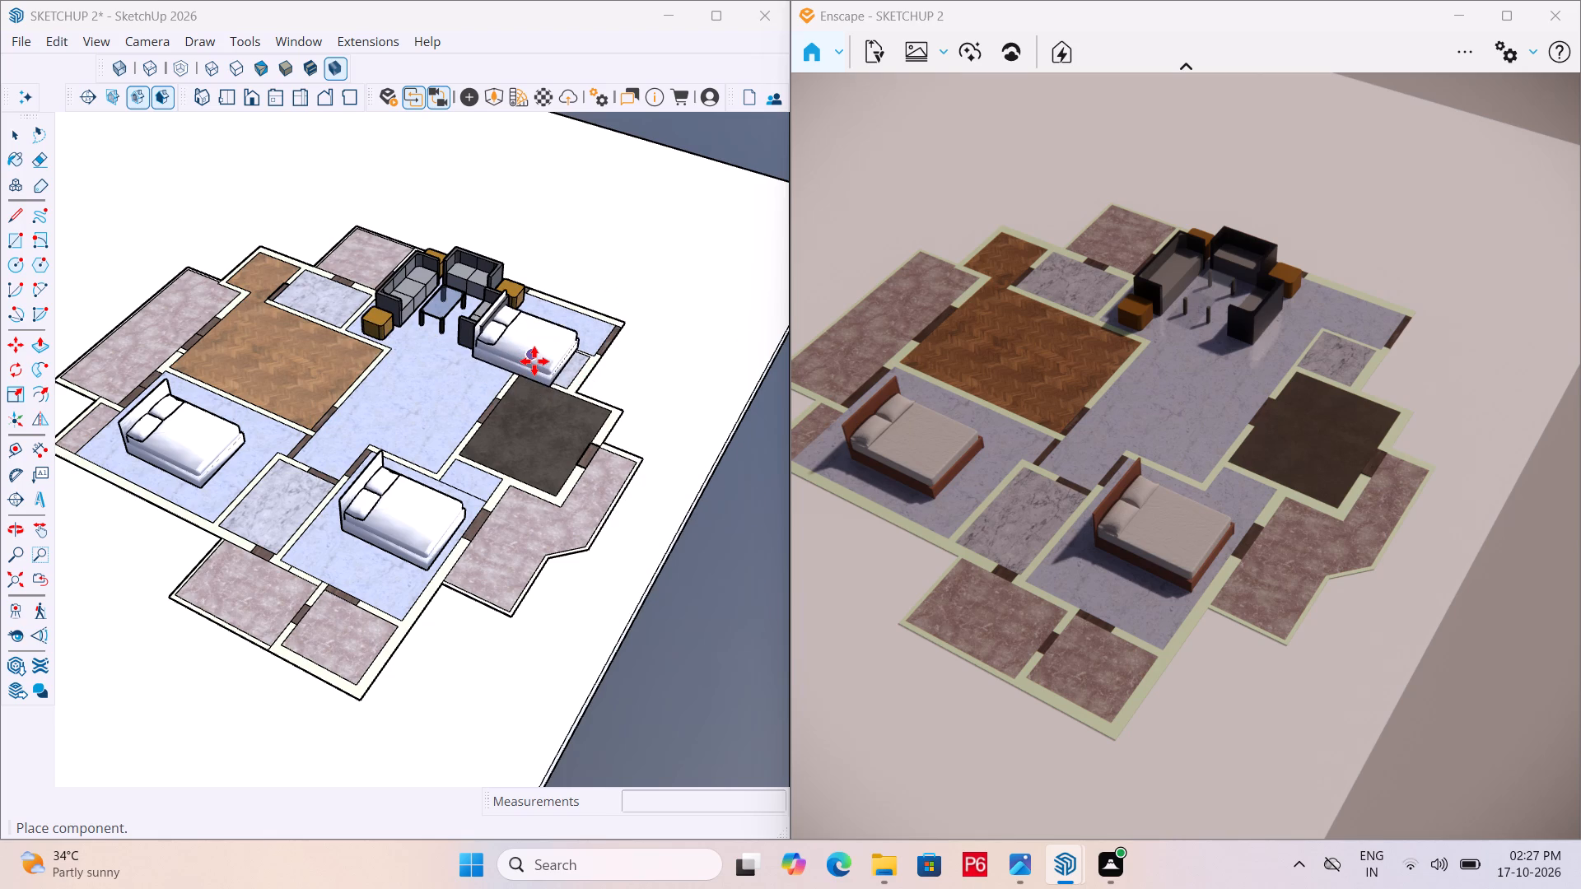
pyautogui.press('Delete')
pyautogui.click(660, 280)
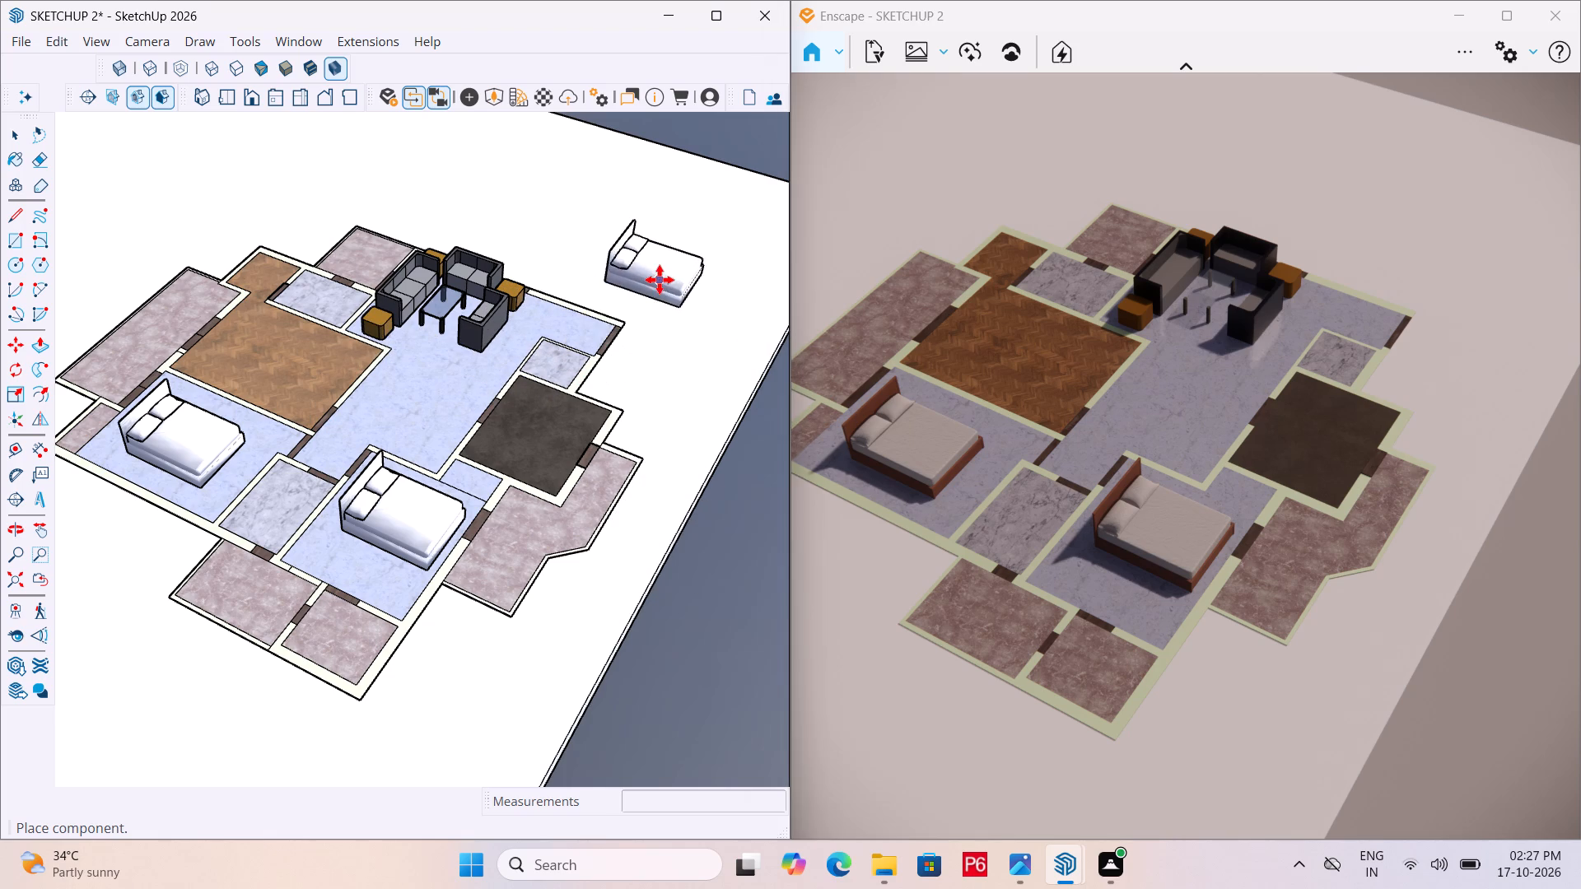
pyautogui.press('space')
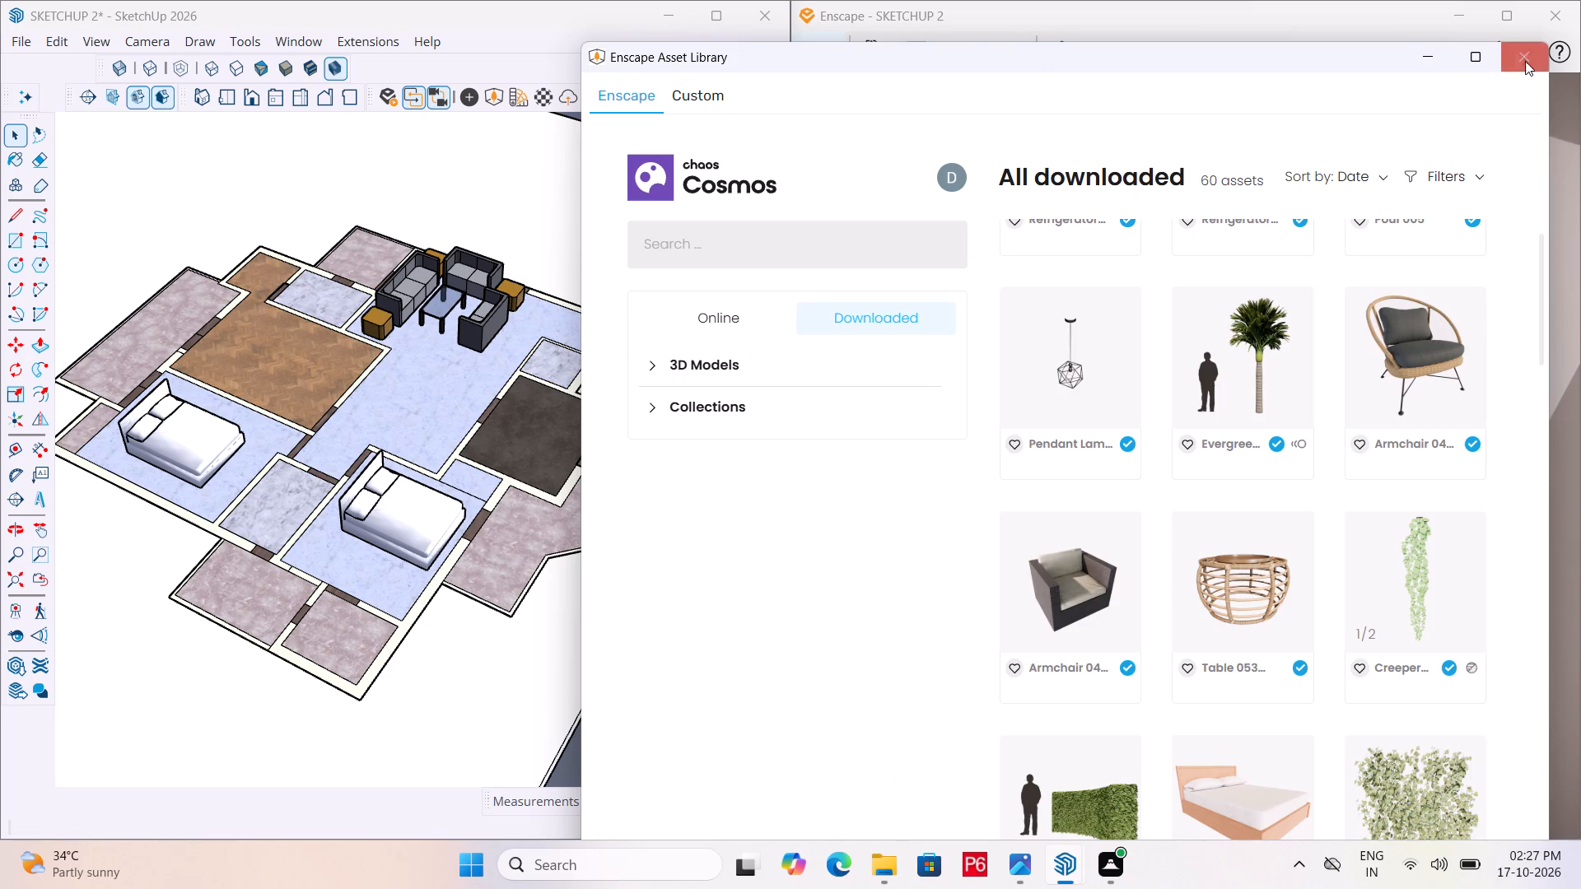
# Close the Enscape Asset Library.
pyautogui.click(1525, 58)
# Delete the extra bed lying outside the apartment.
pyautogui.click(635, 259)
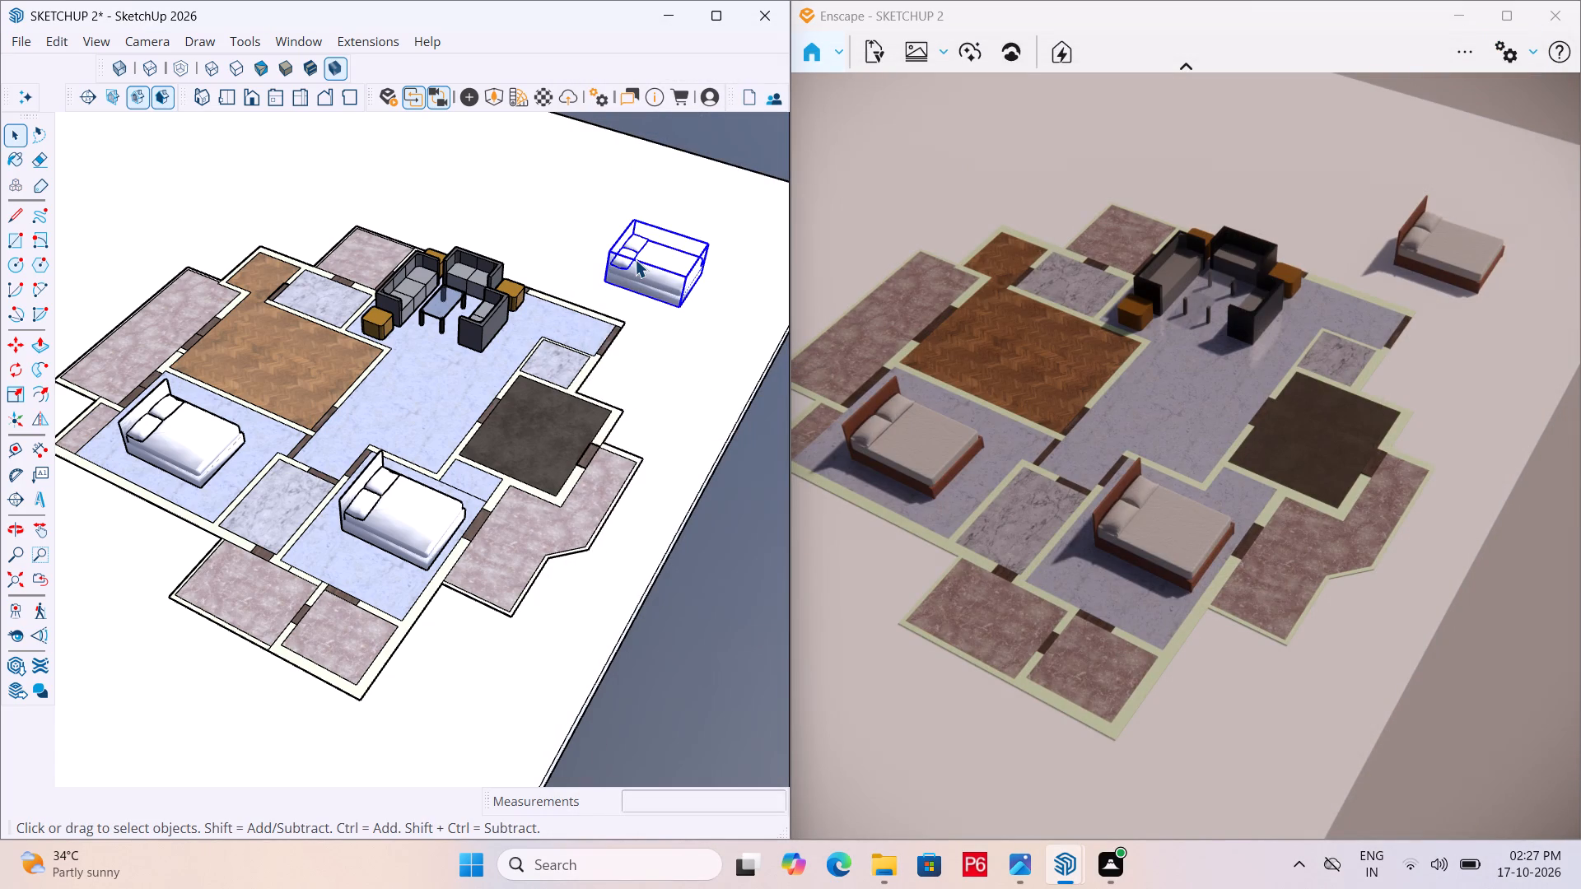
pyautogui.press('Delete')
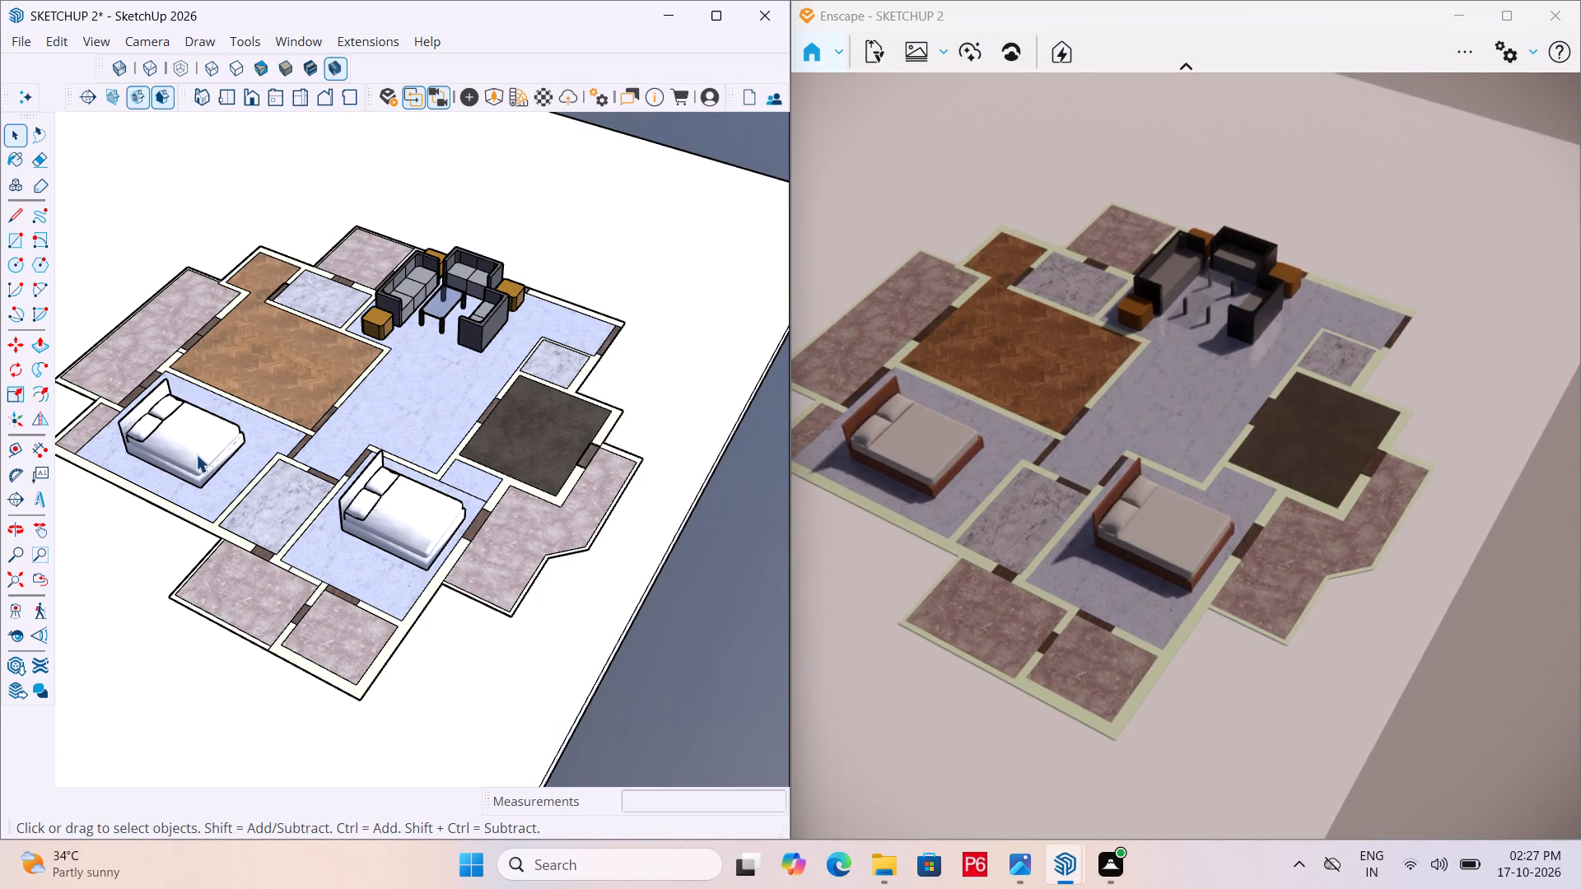
# Rotate the bed in the blue-floored bedroom beside the wood-floored room by 90° about its base corner.
pyautogui.scroll(3, 196, 454)
pyautogui.scroll(-4, 389, 486)
pyautogui.moveTo(140, 438); pyautogui.dragTo(234, 466, button='middle')
pyautogui.click(254, 486)
pyautogui.scroll(3, 254, 503)
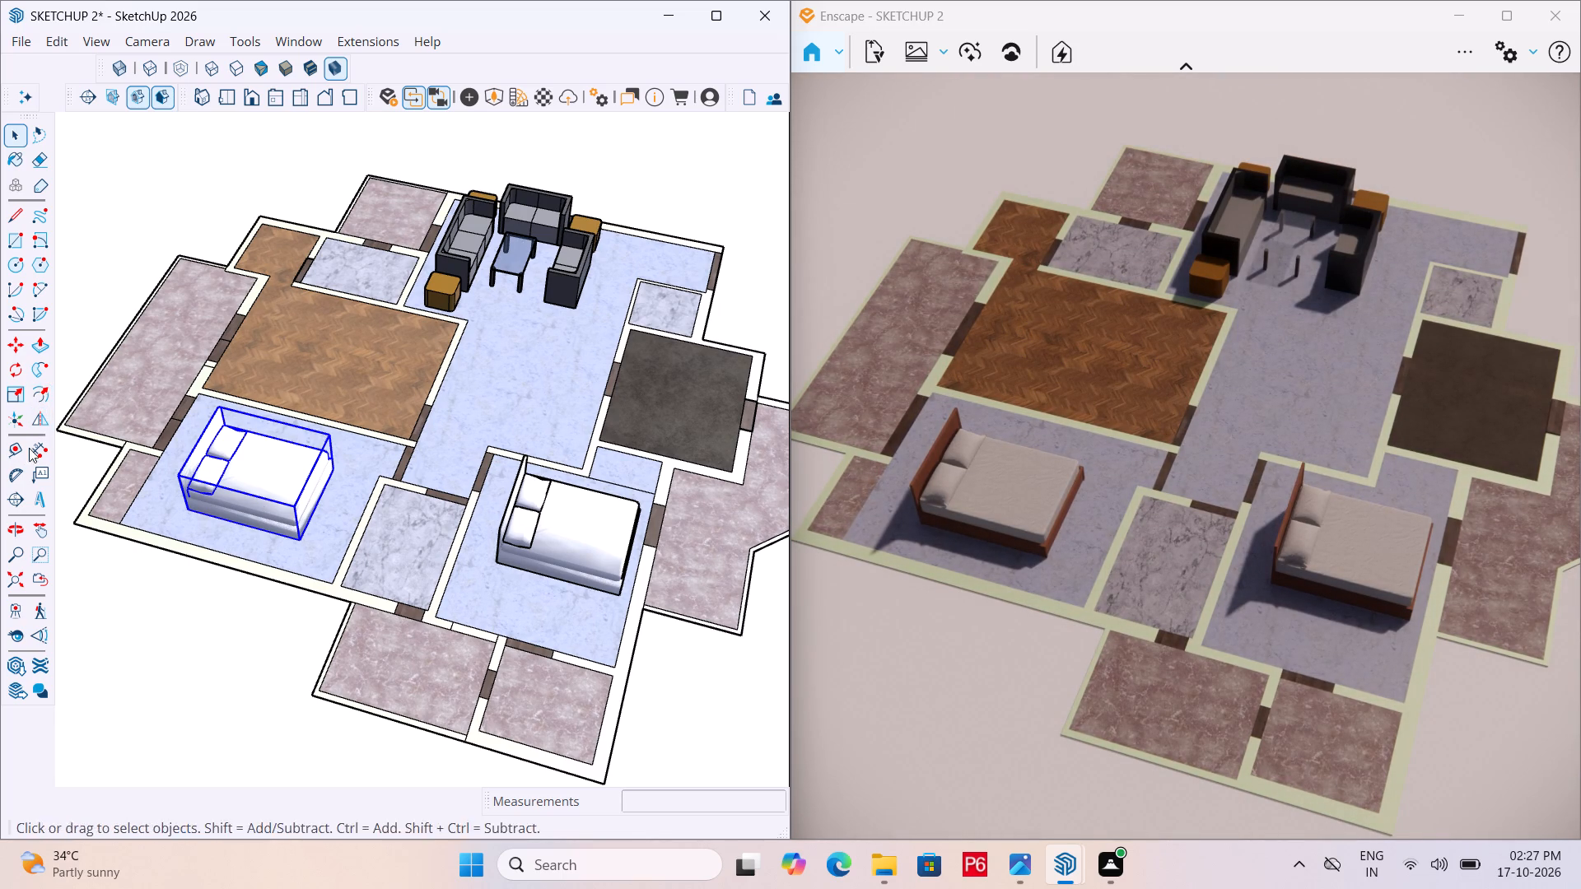
pyautogui.click(15, 367)
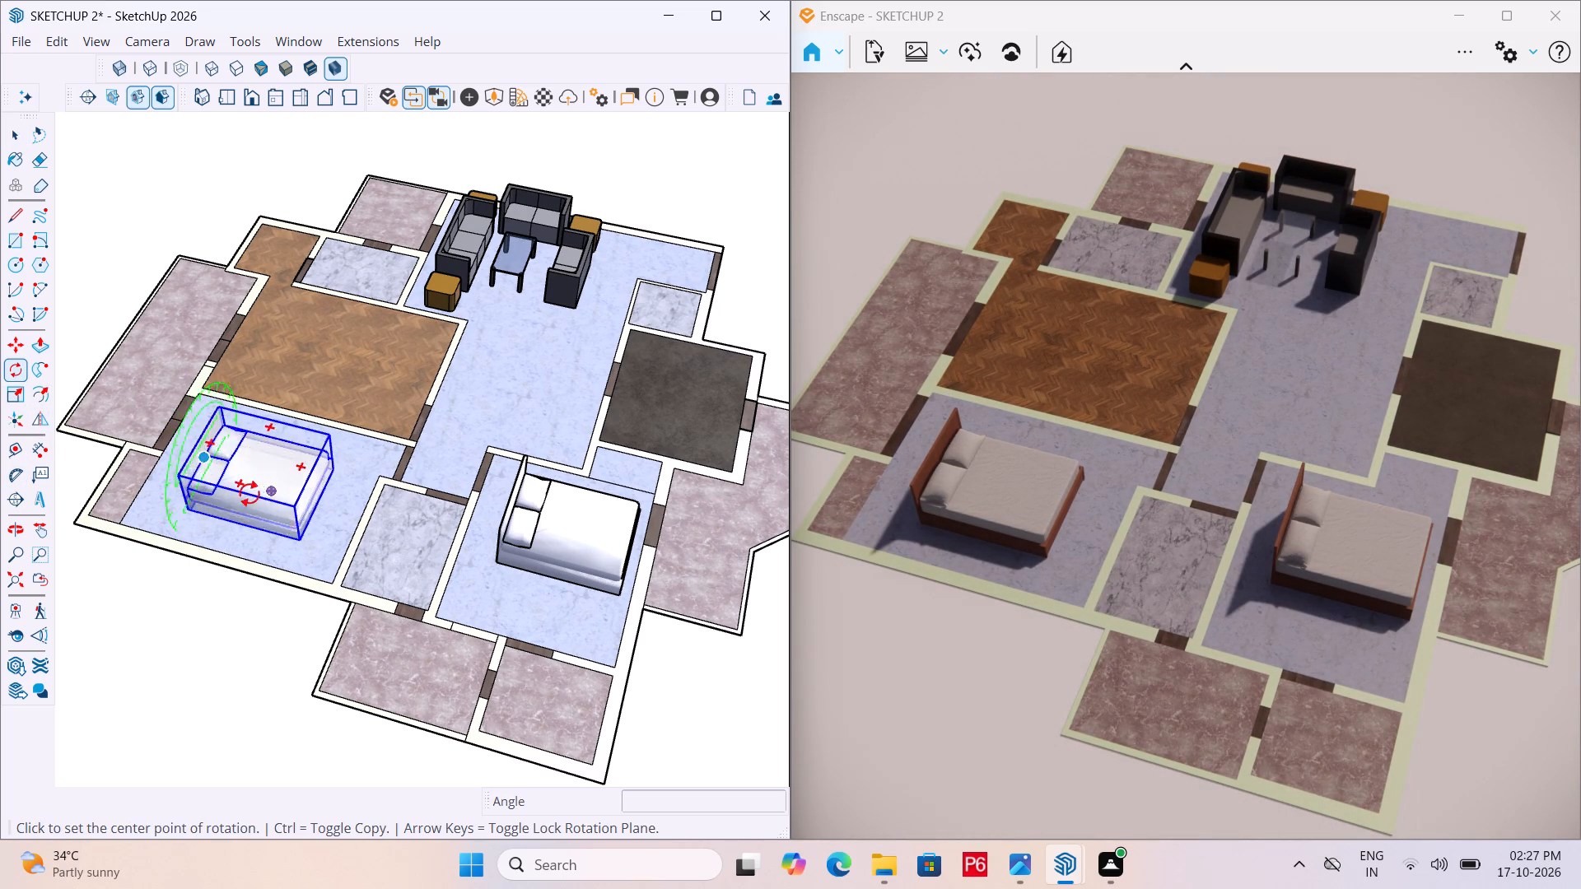
pyautogui.click(296, 546)
pyautogui.click(260, 611)
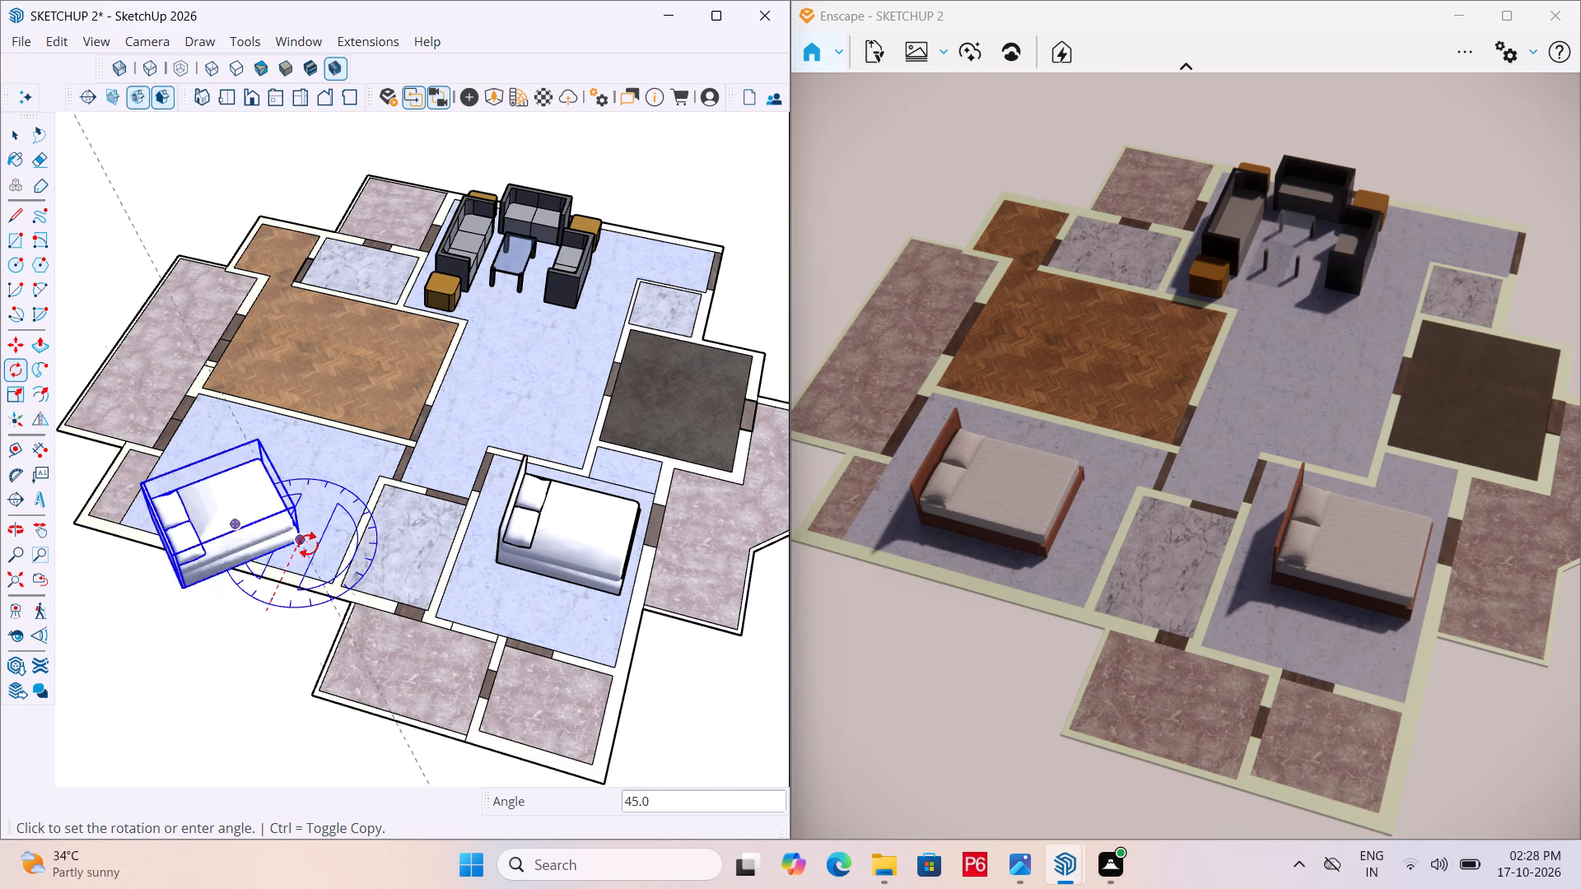
pyautogui.scroll(-4, 331, 525)
pyautogui.click(641, 635)
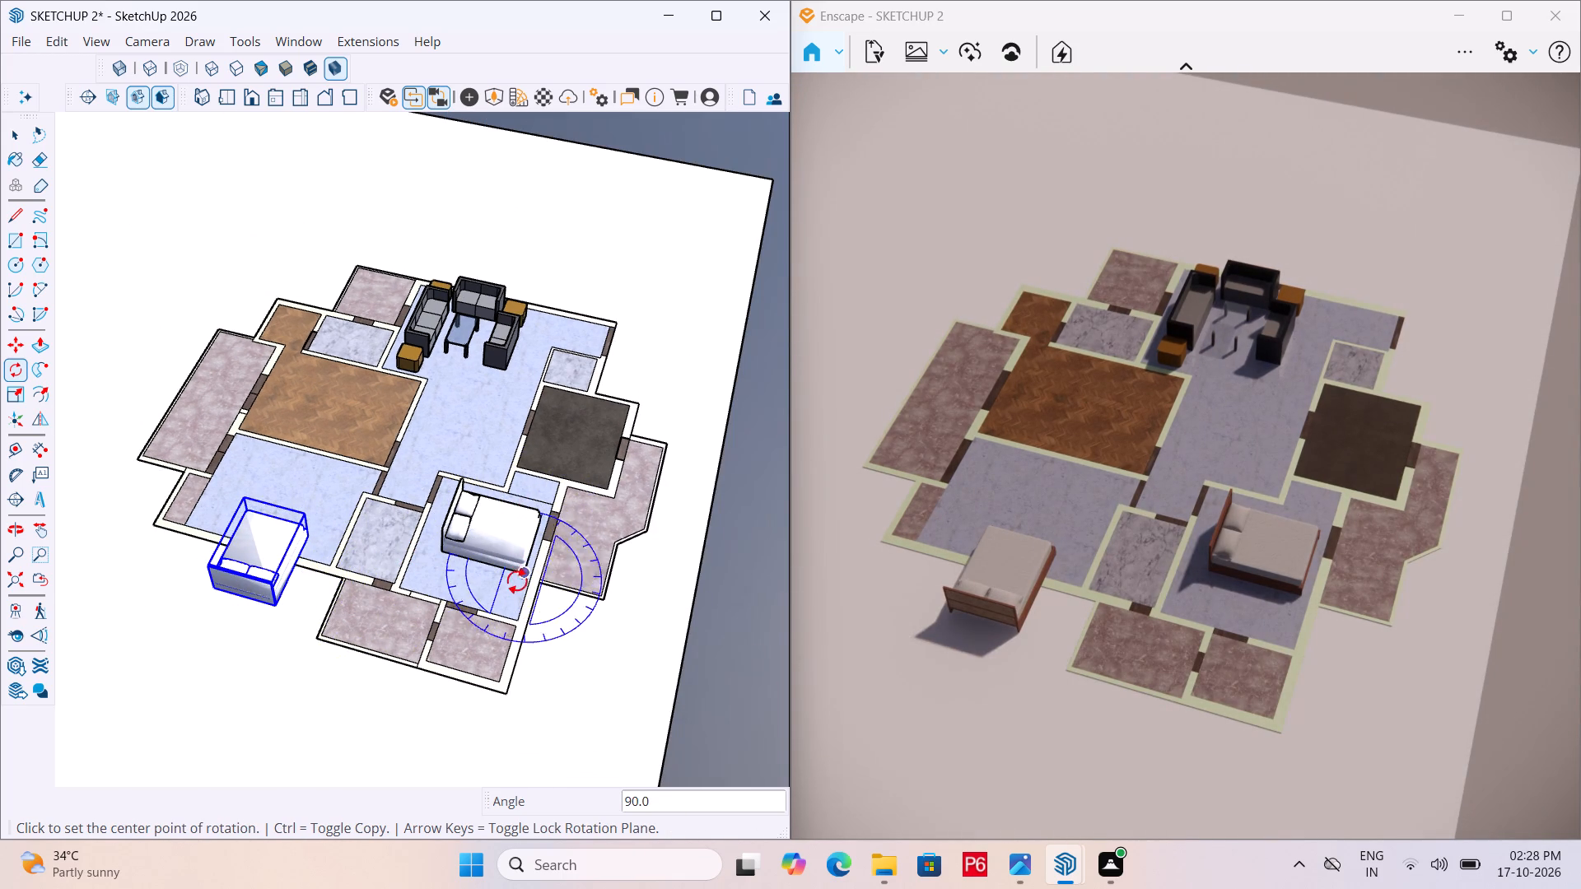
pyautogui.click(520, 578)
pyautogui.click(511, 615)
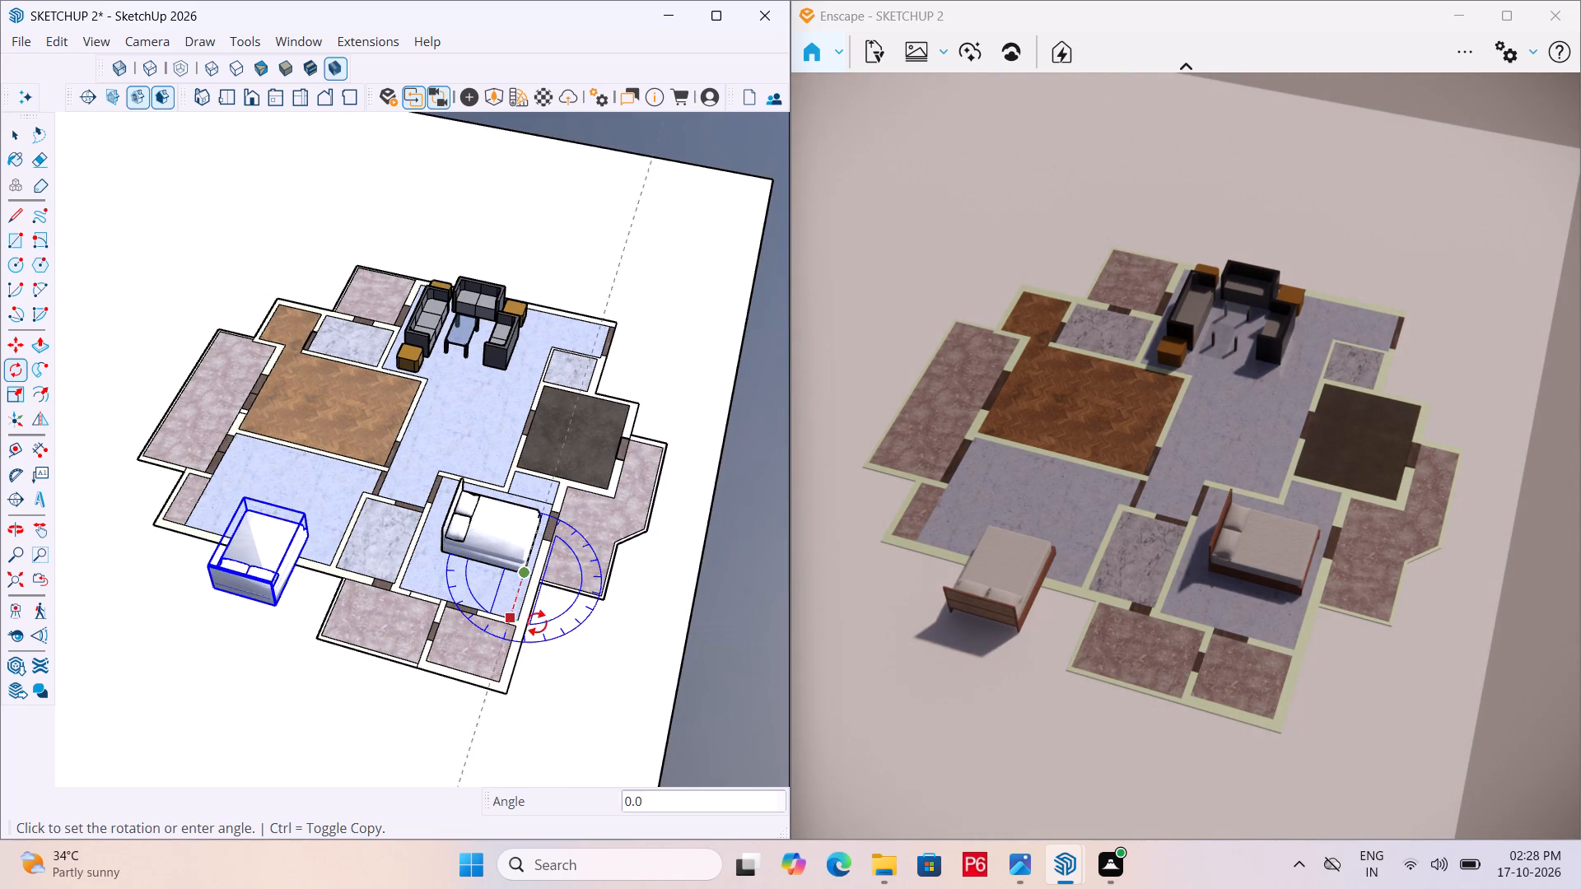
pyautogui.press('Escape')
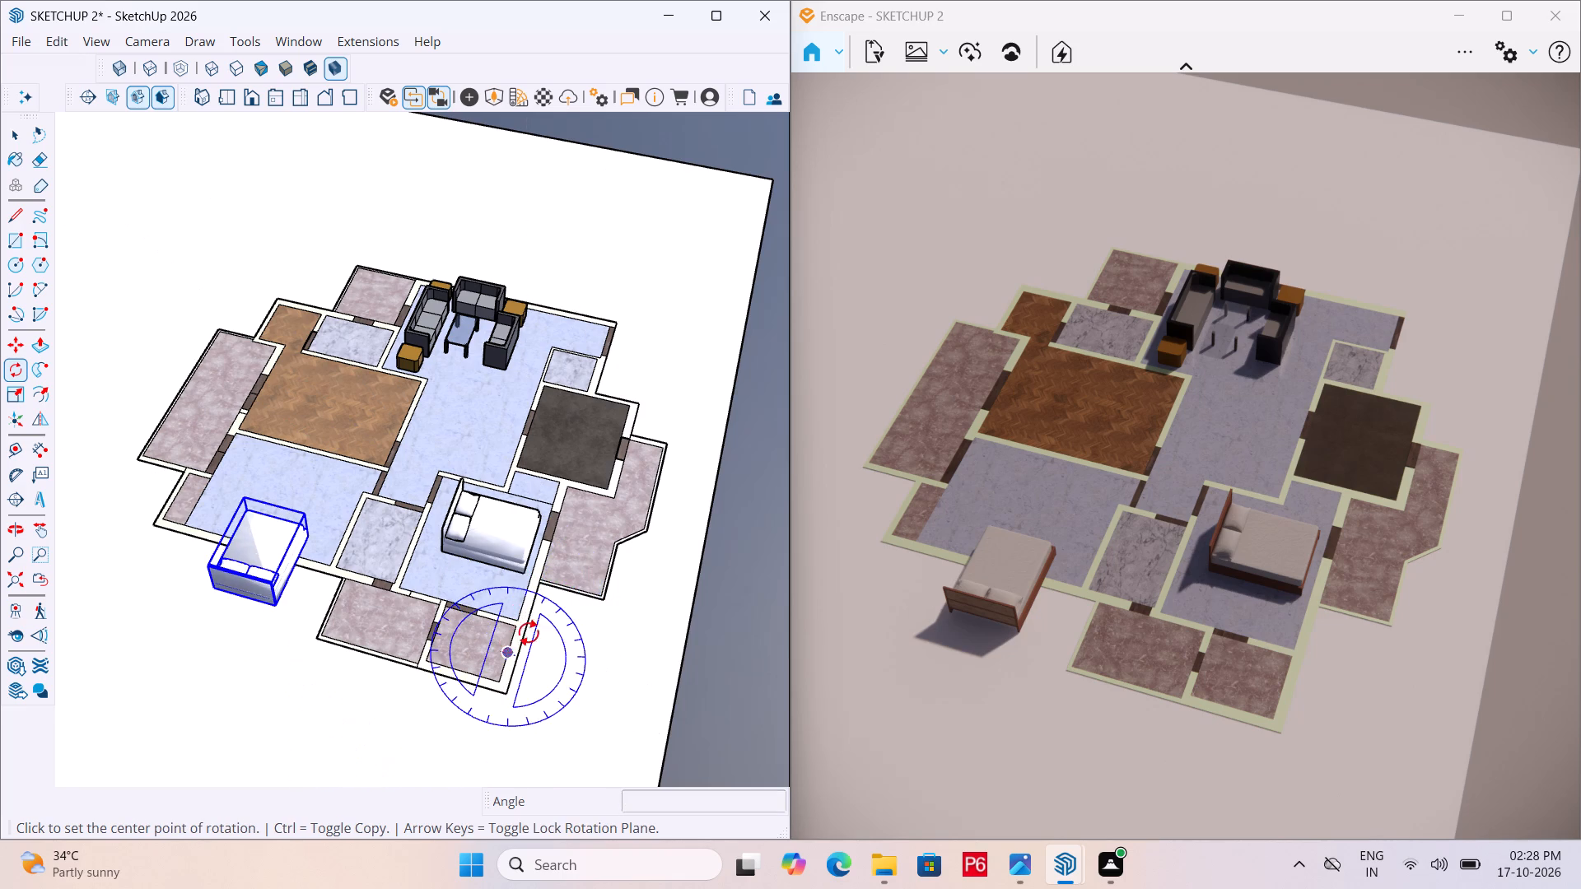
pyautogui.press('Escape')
# Turn the bed in the other blue-floored bedroom by 180°, using two 90° rotations about its corners.
pyautogui.press('space')
pyautogui.click(511, 553)
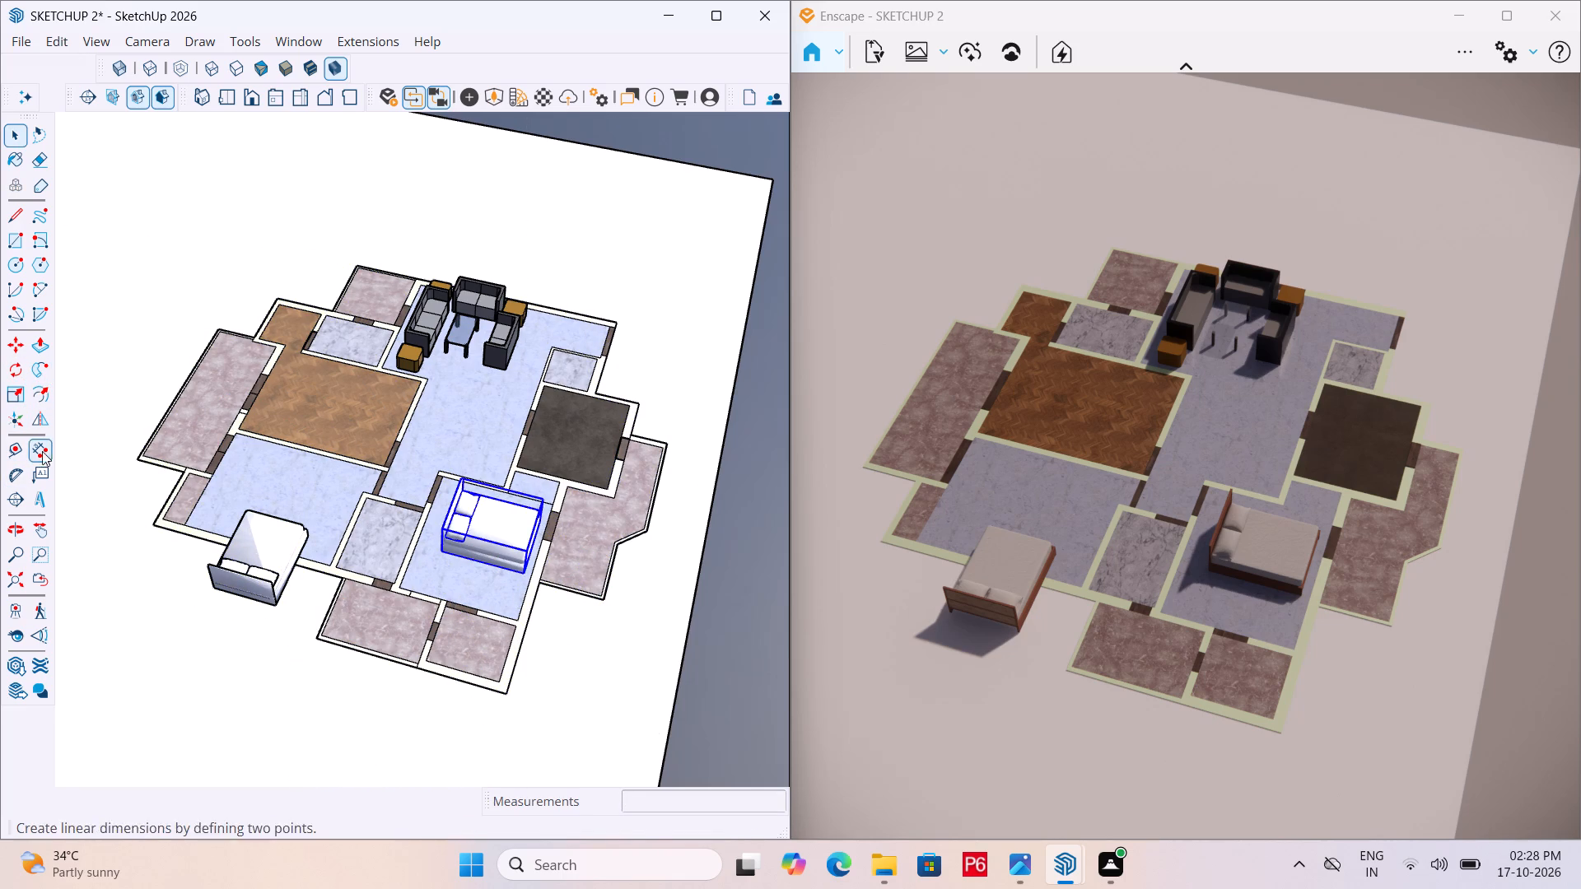
pyautogui.click(20, 372)
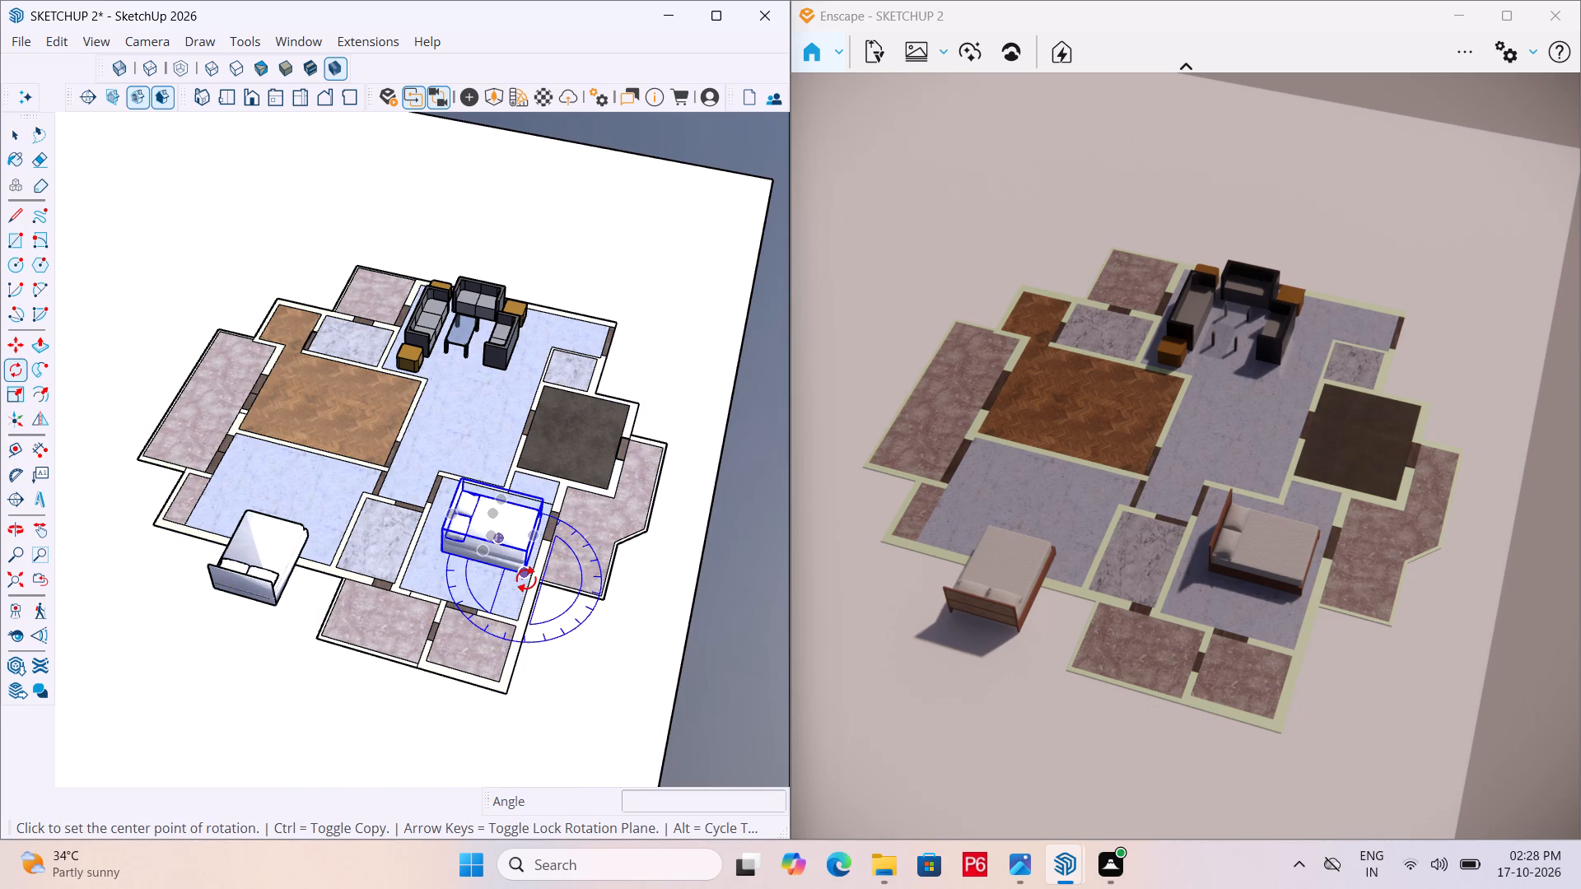
pyautogui.click(527, 576)
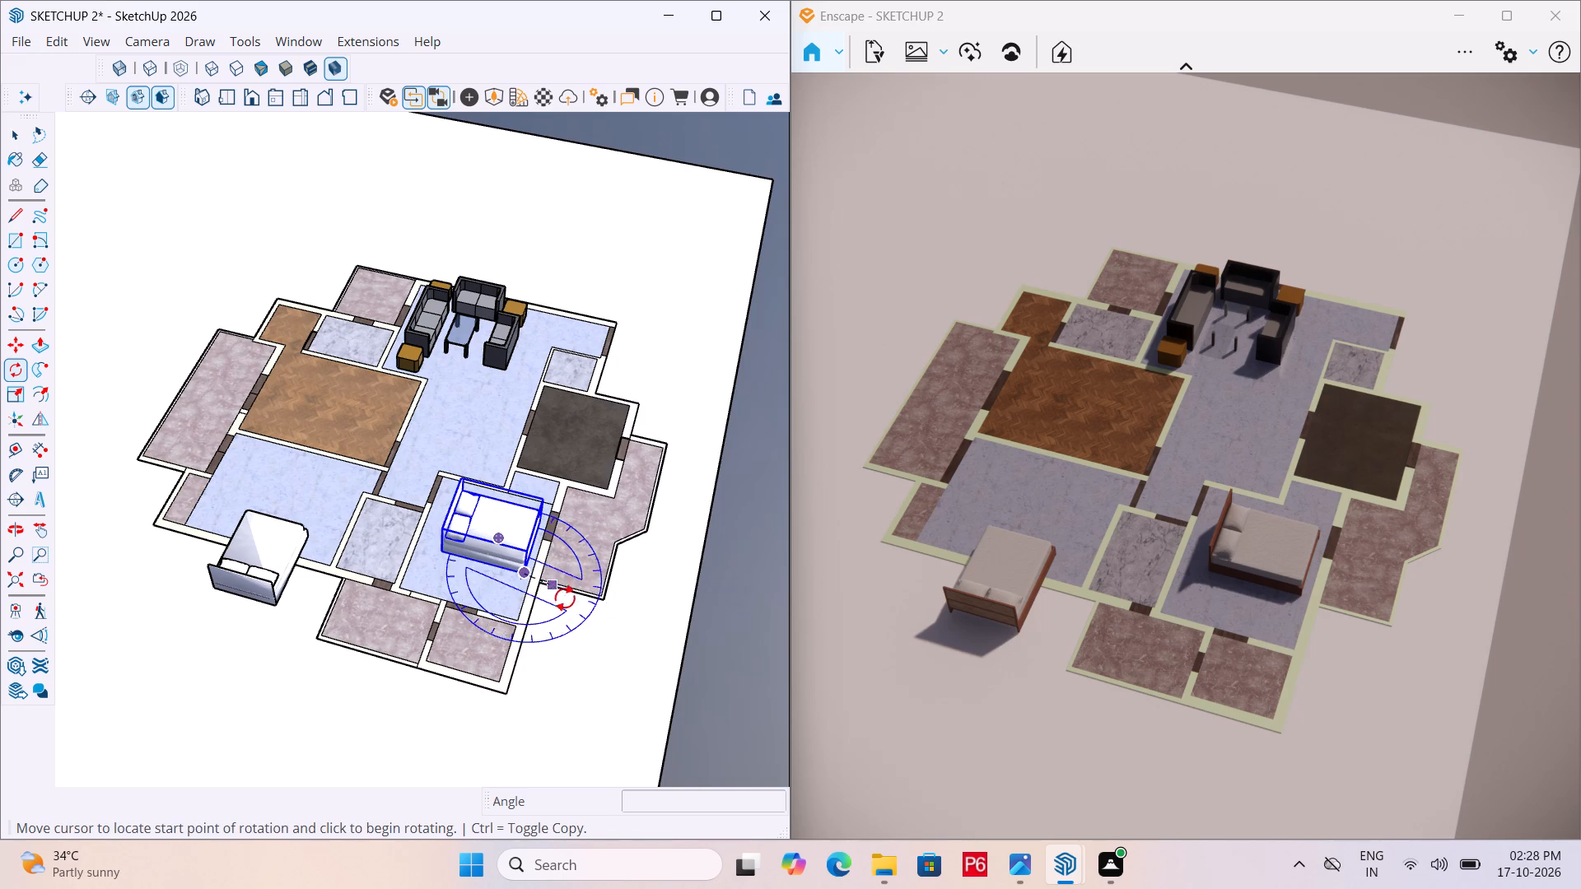
pyautogui.moveTo(632, 618); pyautogui.dragTo(632, 610)
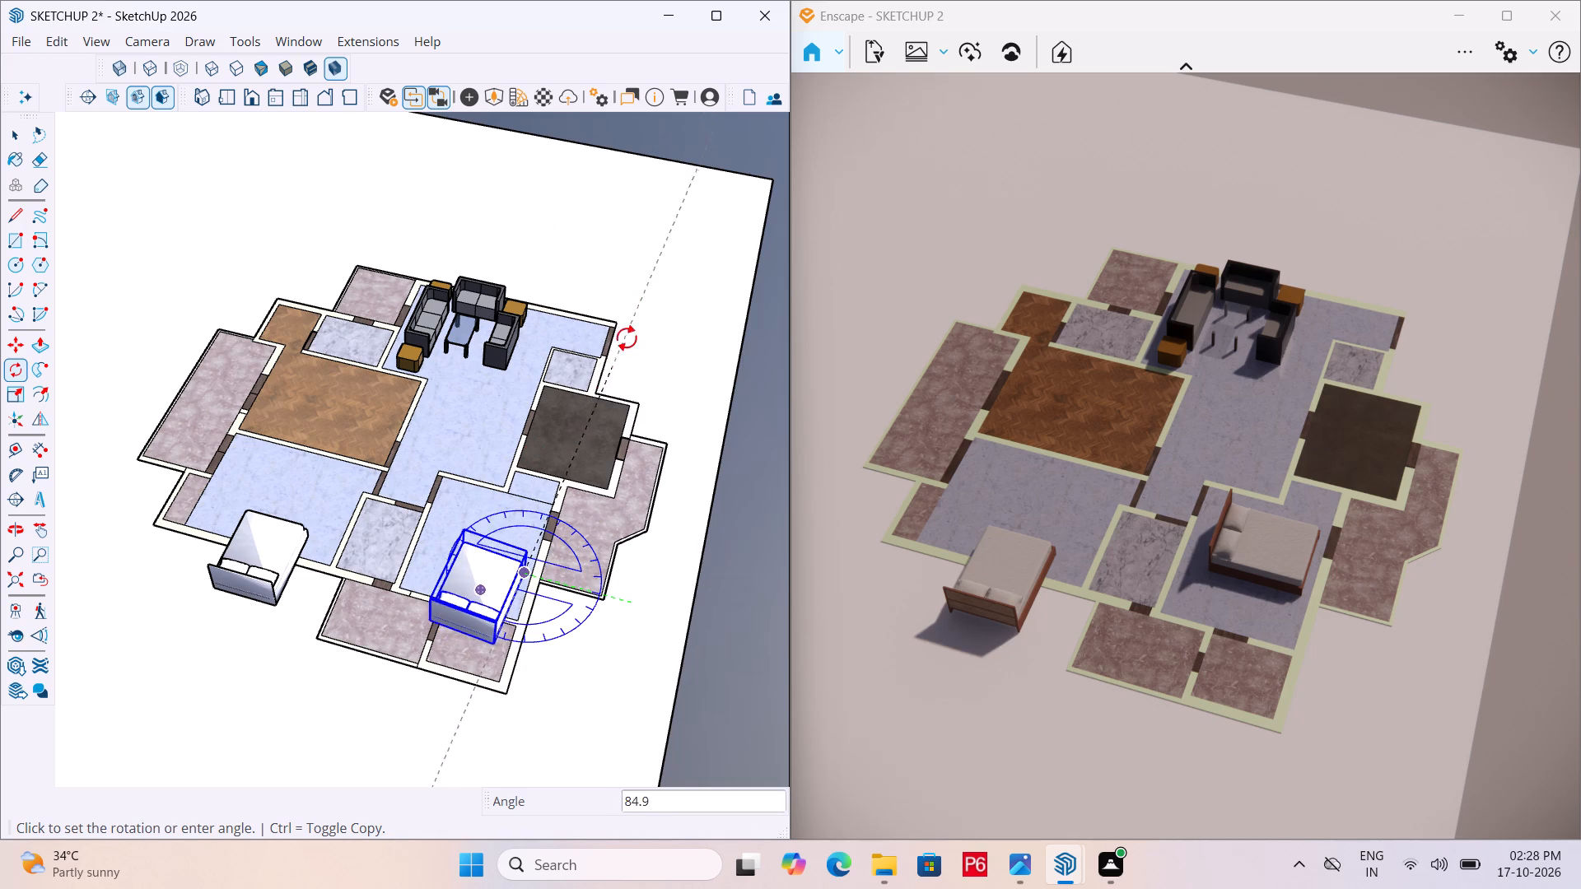
pyautogui.click(619, 238)
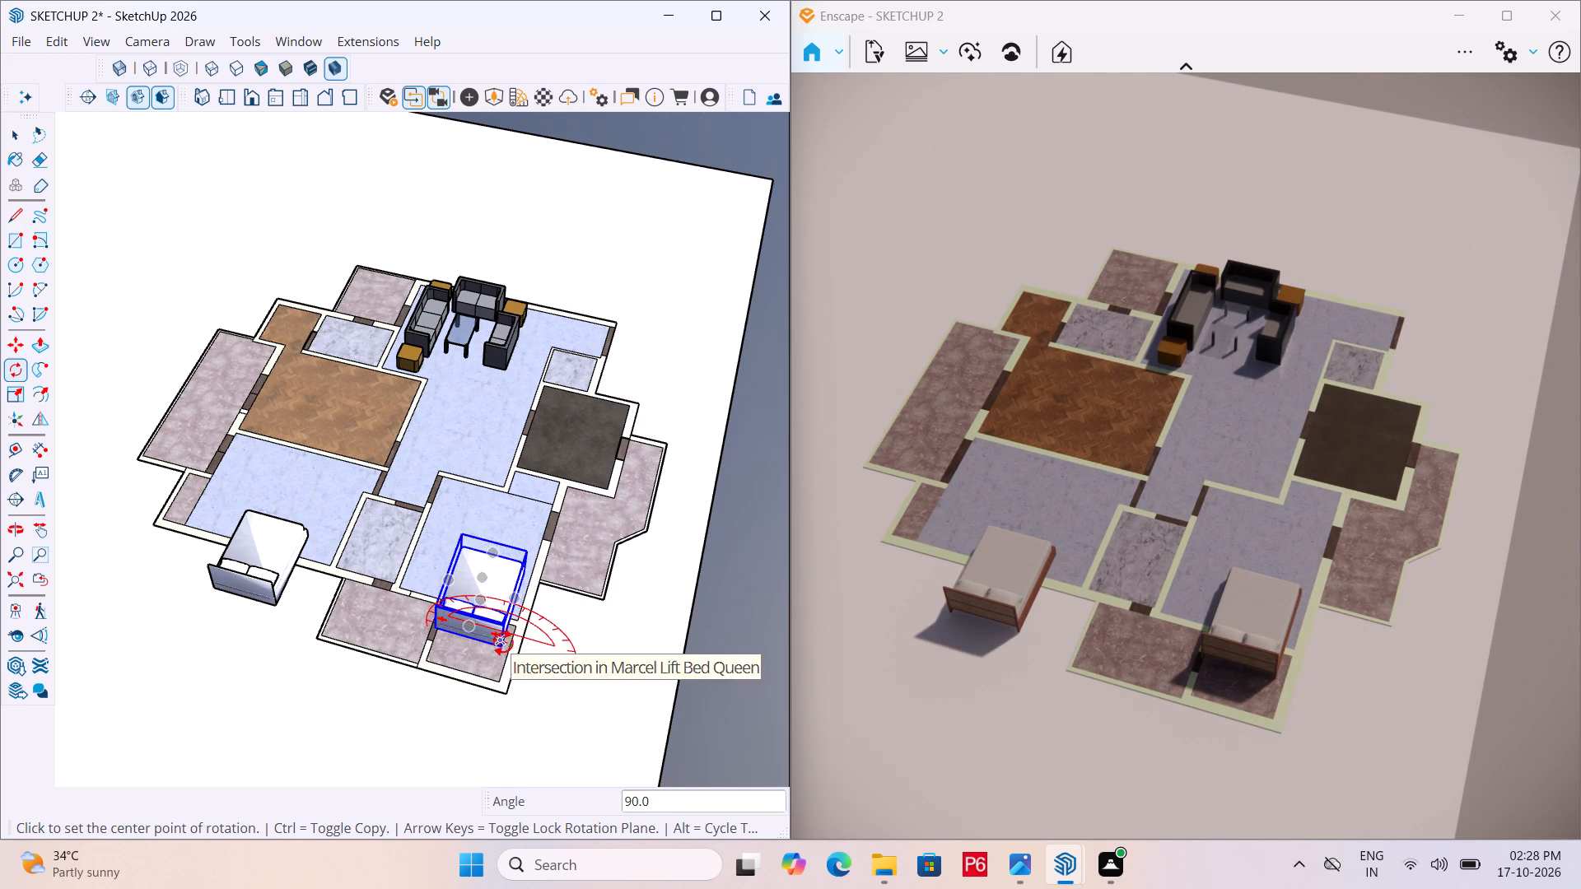
pyautogui.click(510, 648)
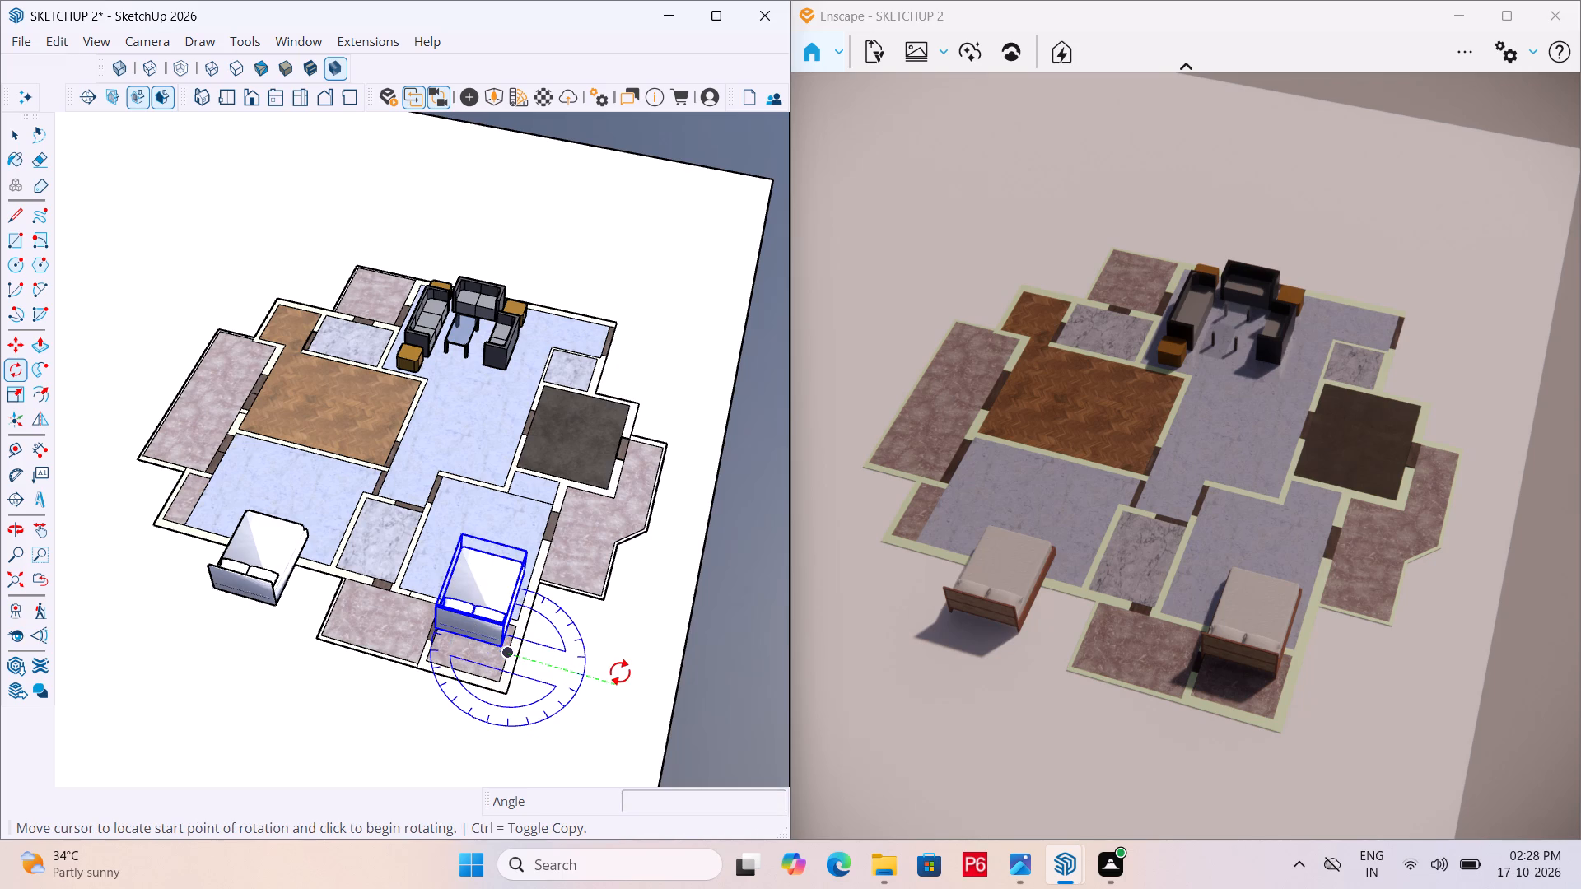
pyautogui.click(620, 672)
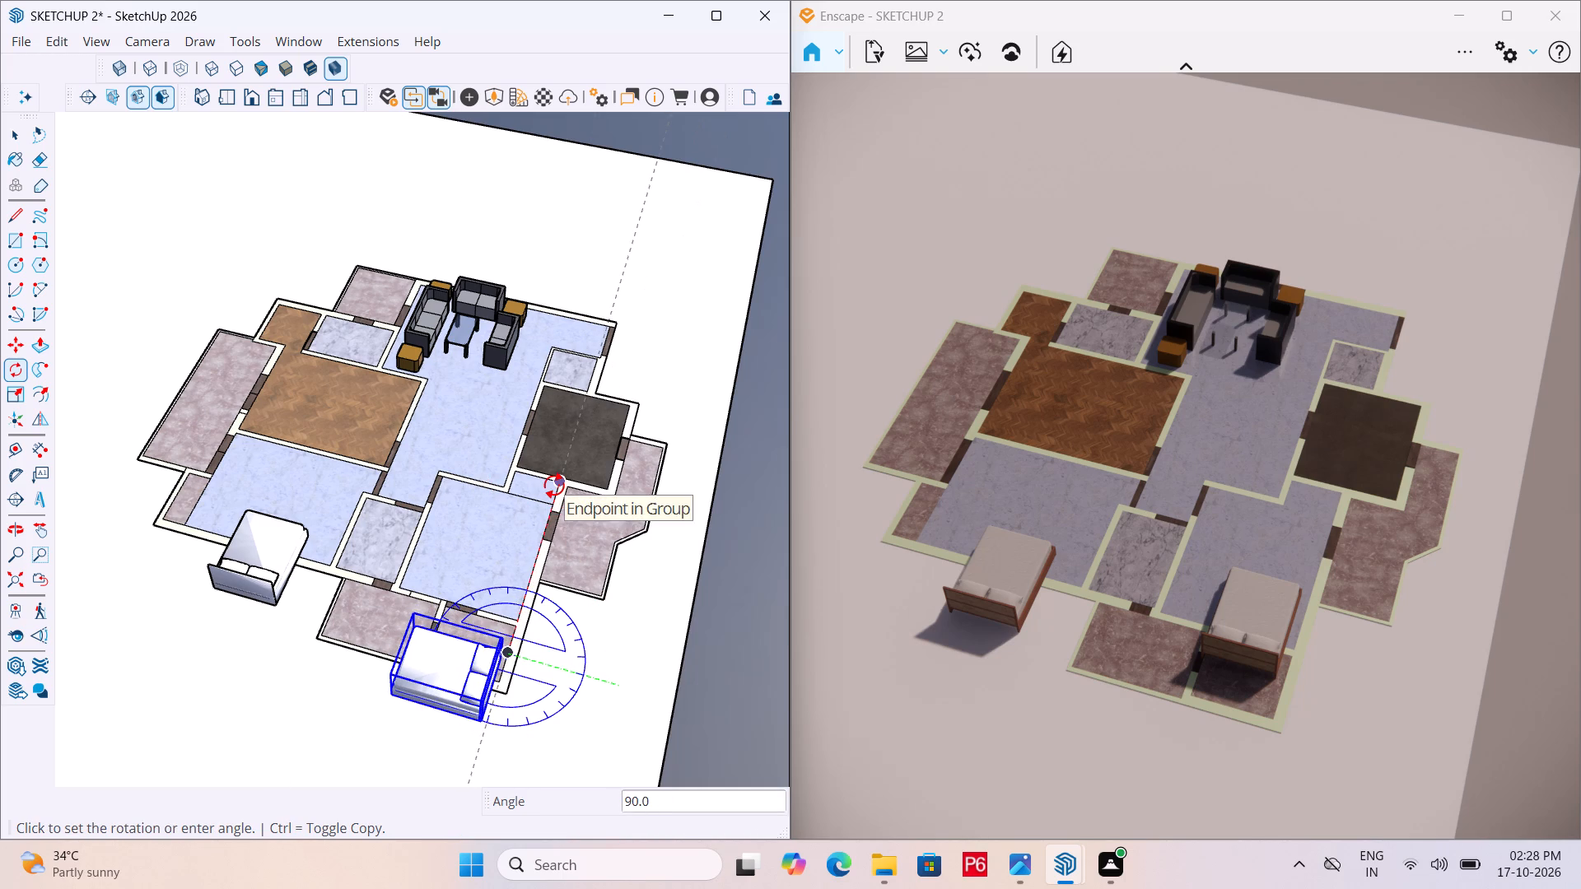
pyautogui.click(554, 485)
# Move the turned bed about 11' 7" back into its bedroom and nudge its headboard up to the wall beside the angled balcony.
pyautogui.press('space')
pyautogui.click(471, 696)
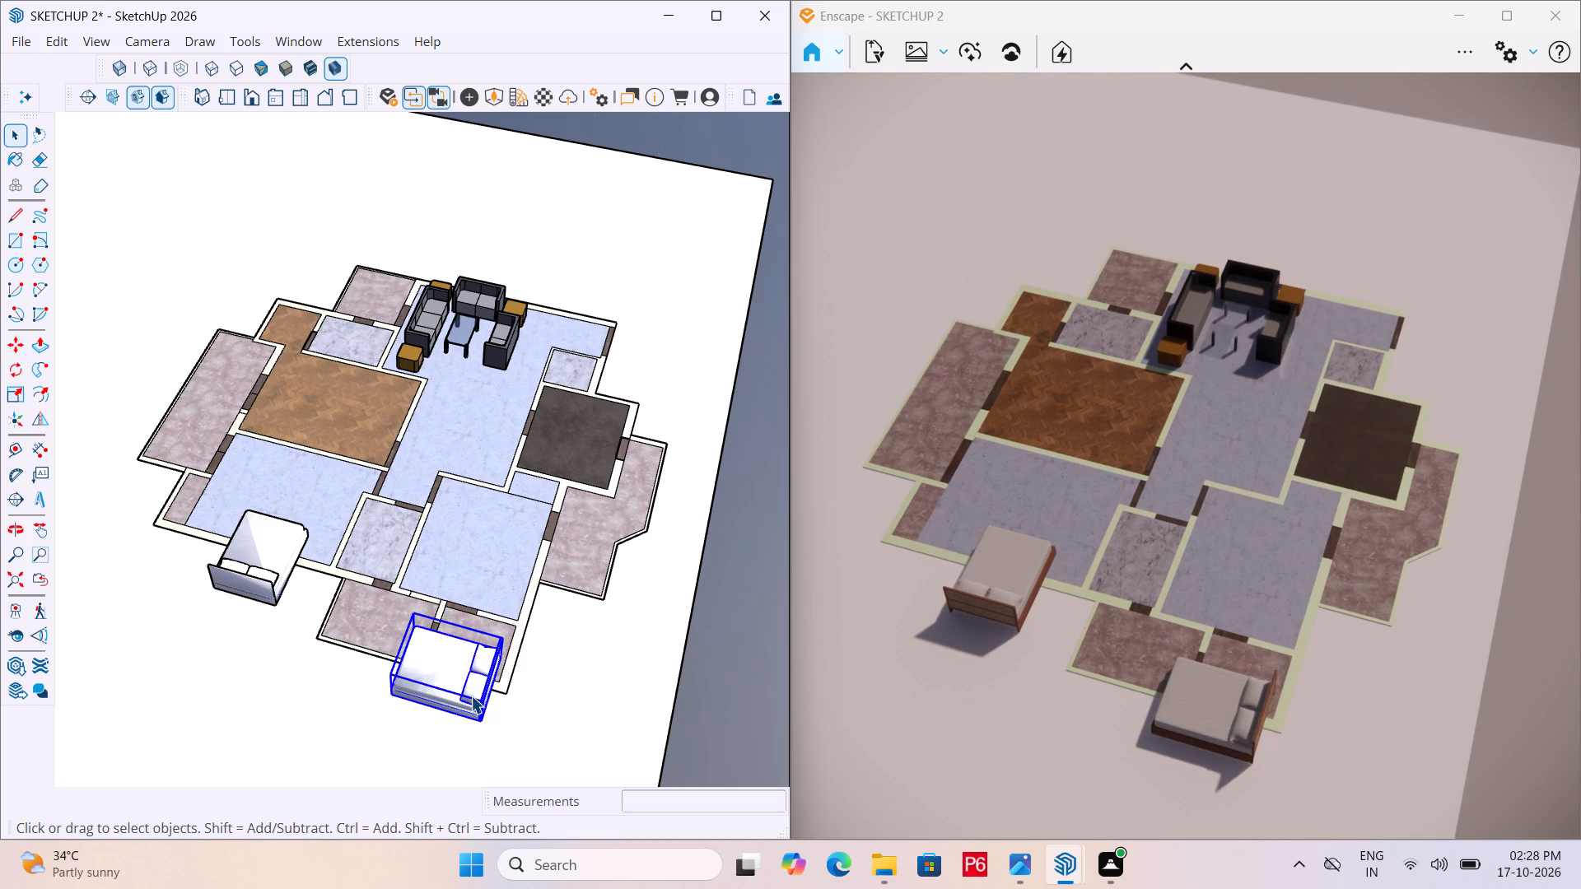
pyautogui.press('m')
pyautogui.scroll(5, 510, 765)
pyautogui.scroll(6, 467, 710)
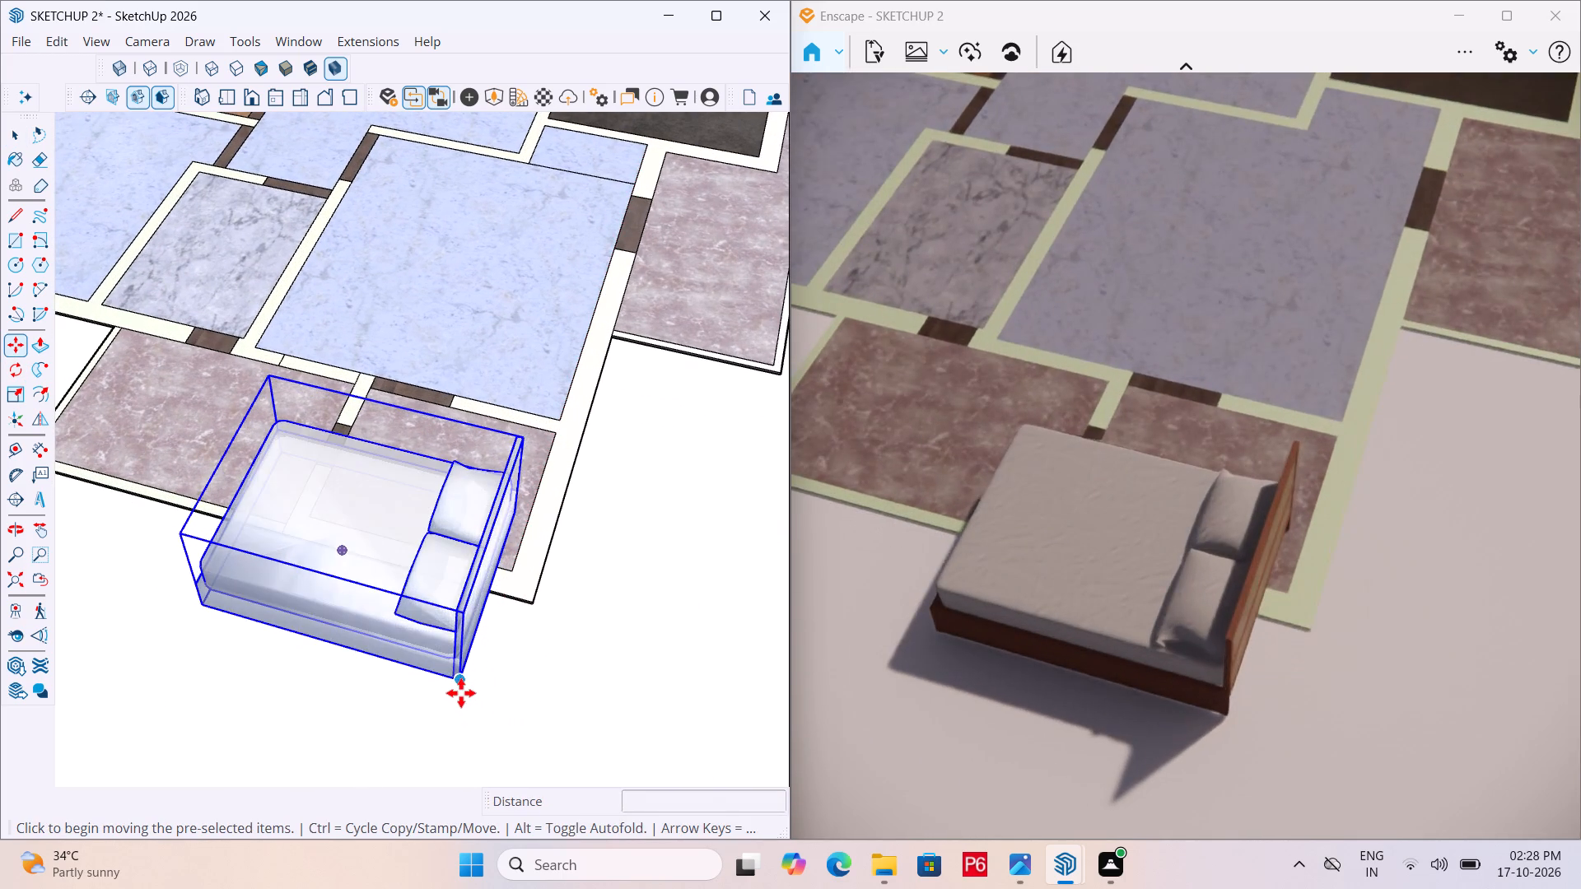
pyautogui.click(461, 693)
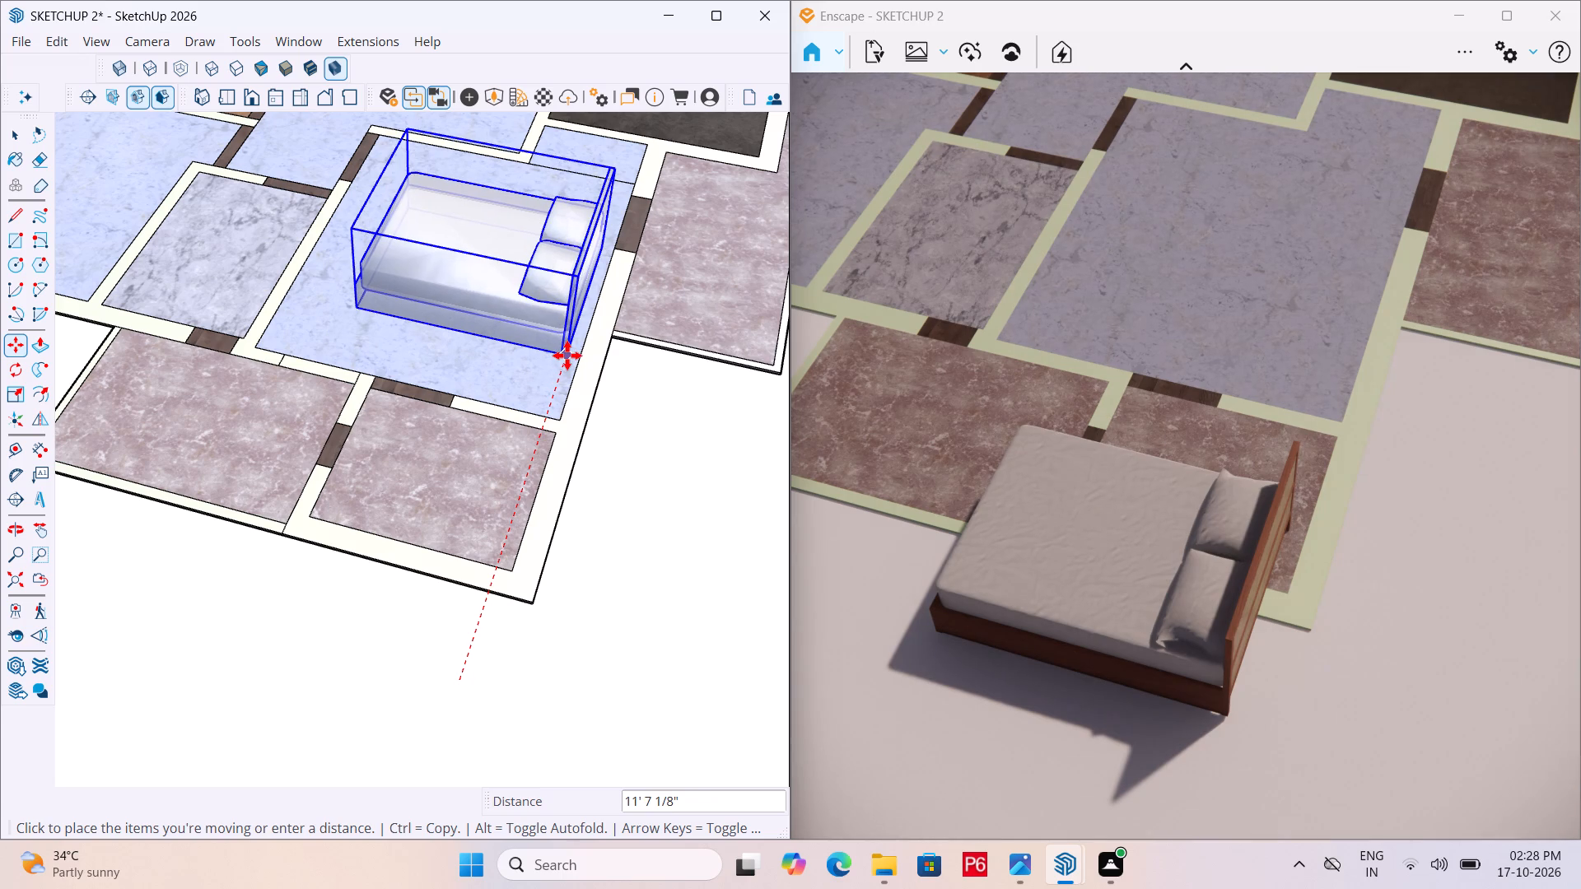
pyautogui.click(569, 356)
pyautogui.doubleClick(569, 356)
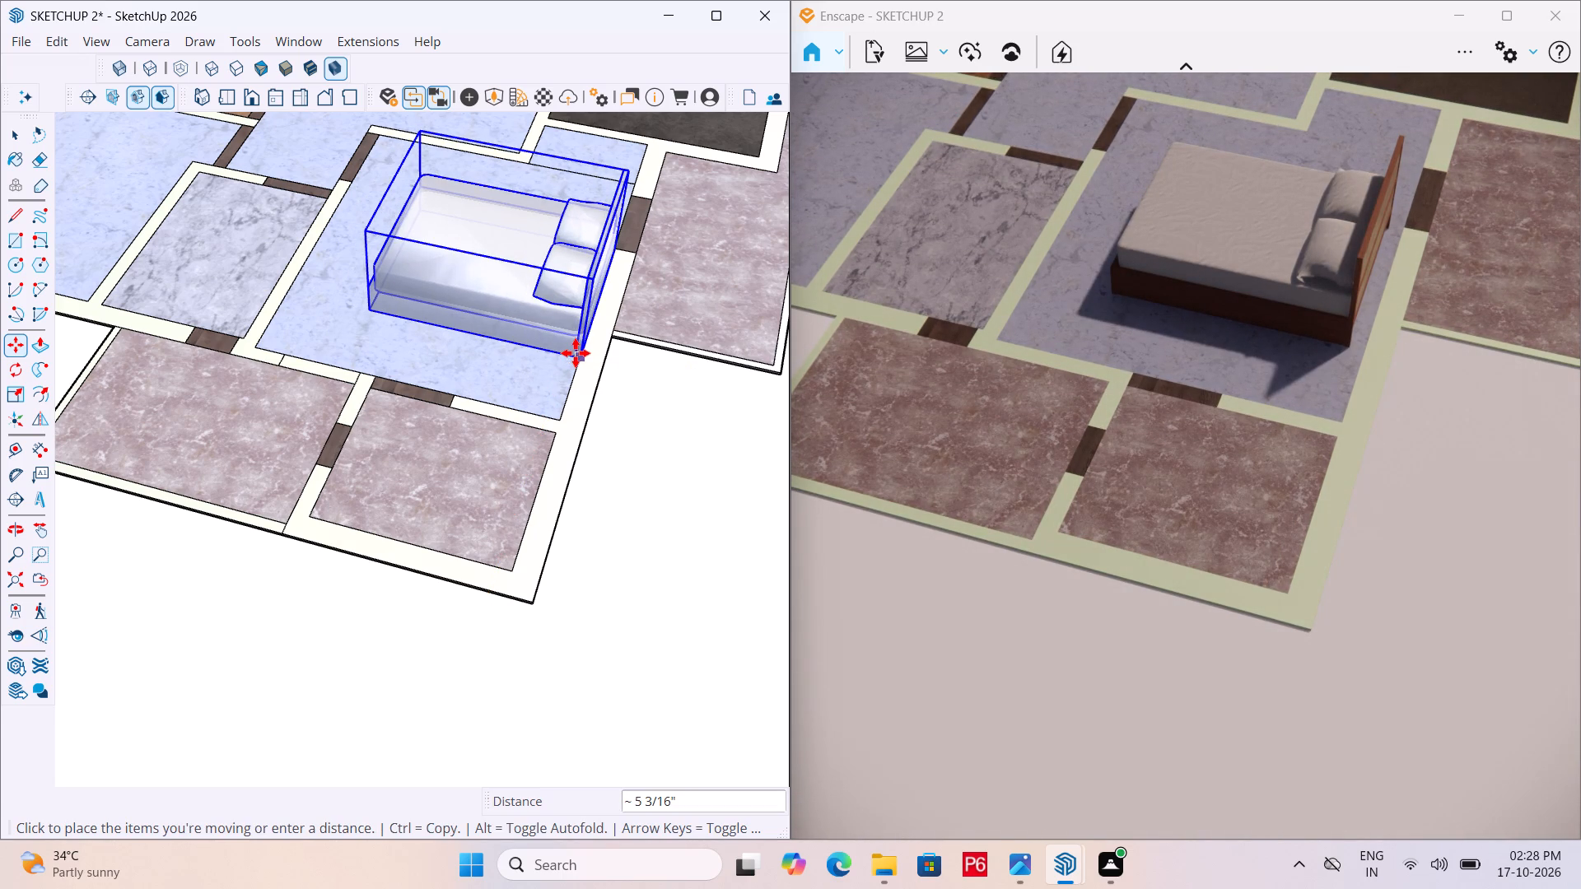
pyautogui.scroll(3, 572, 352)
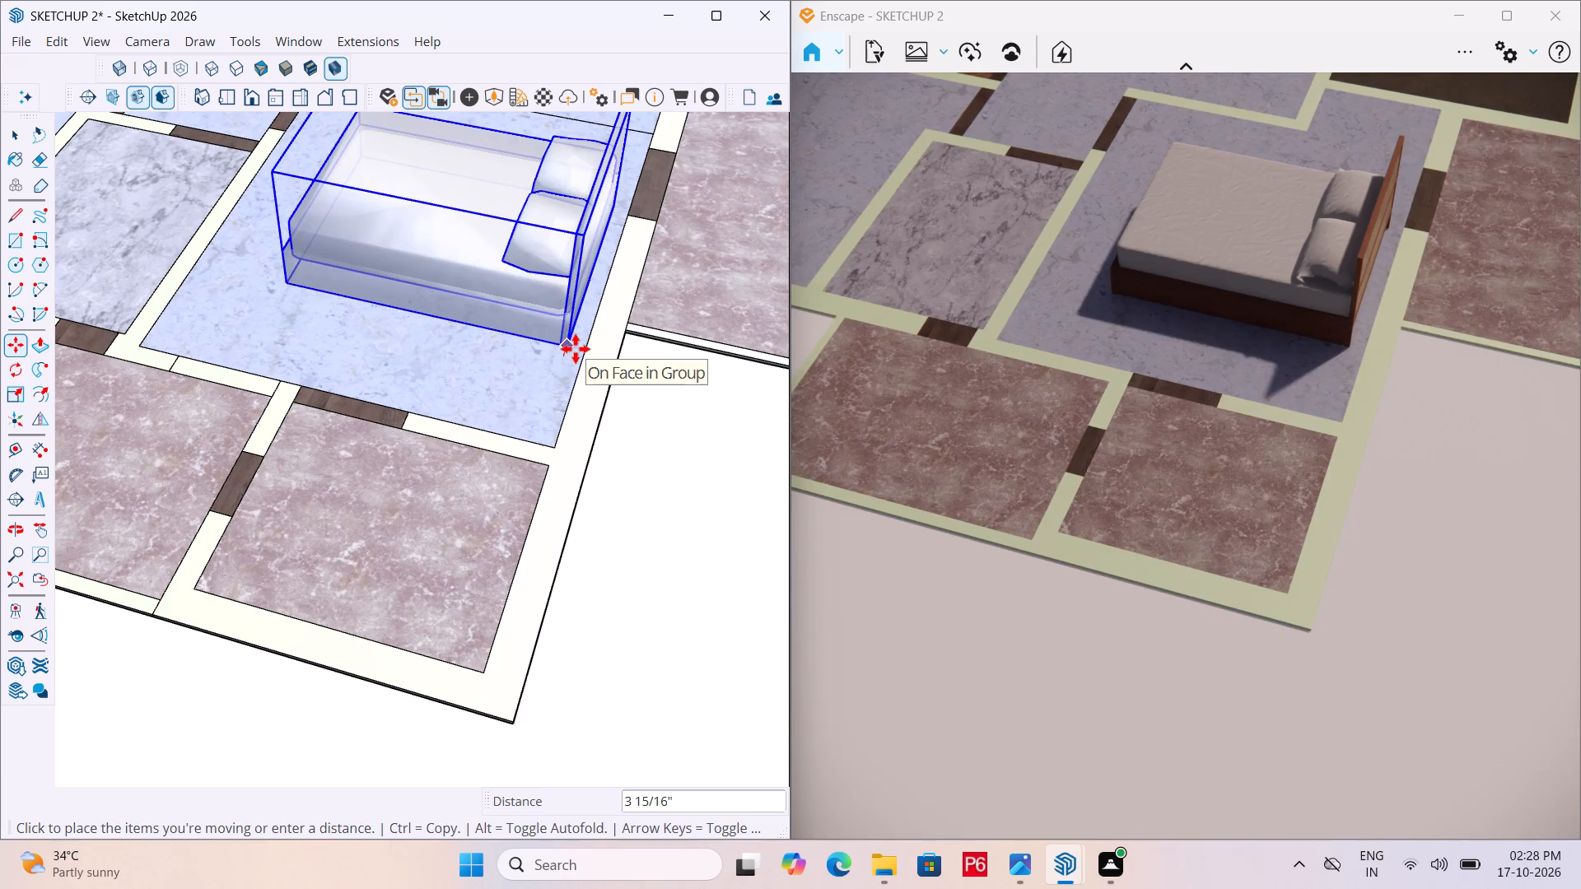
pyautogui.click(576, 349)
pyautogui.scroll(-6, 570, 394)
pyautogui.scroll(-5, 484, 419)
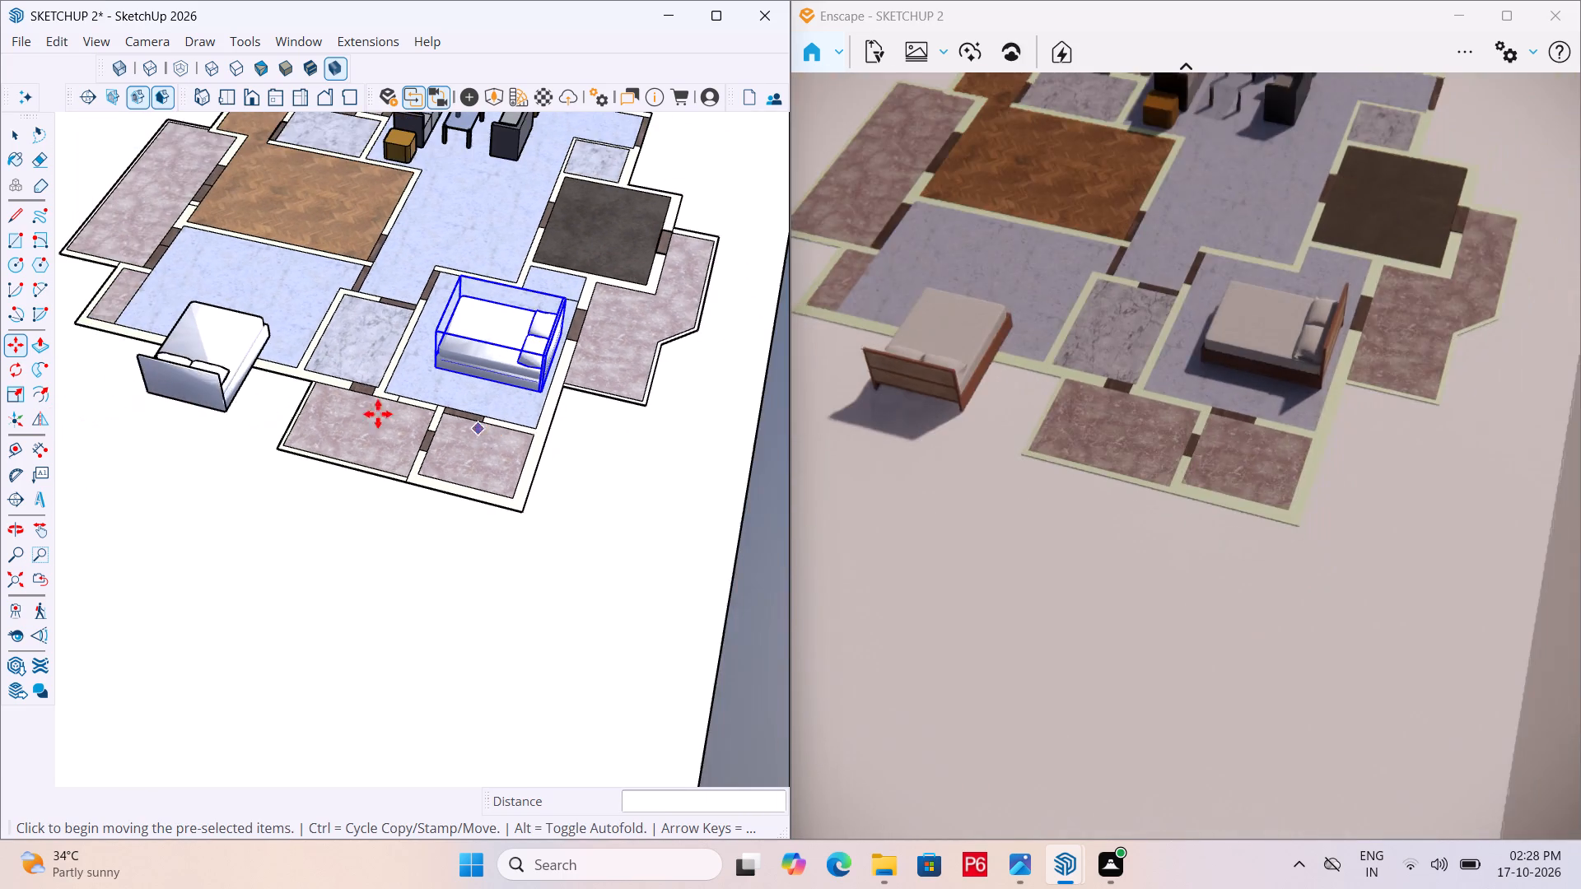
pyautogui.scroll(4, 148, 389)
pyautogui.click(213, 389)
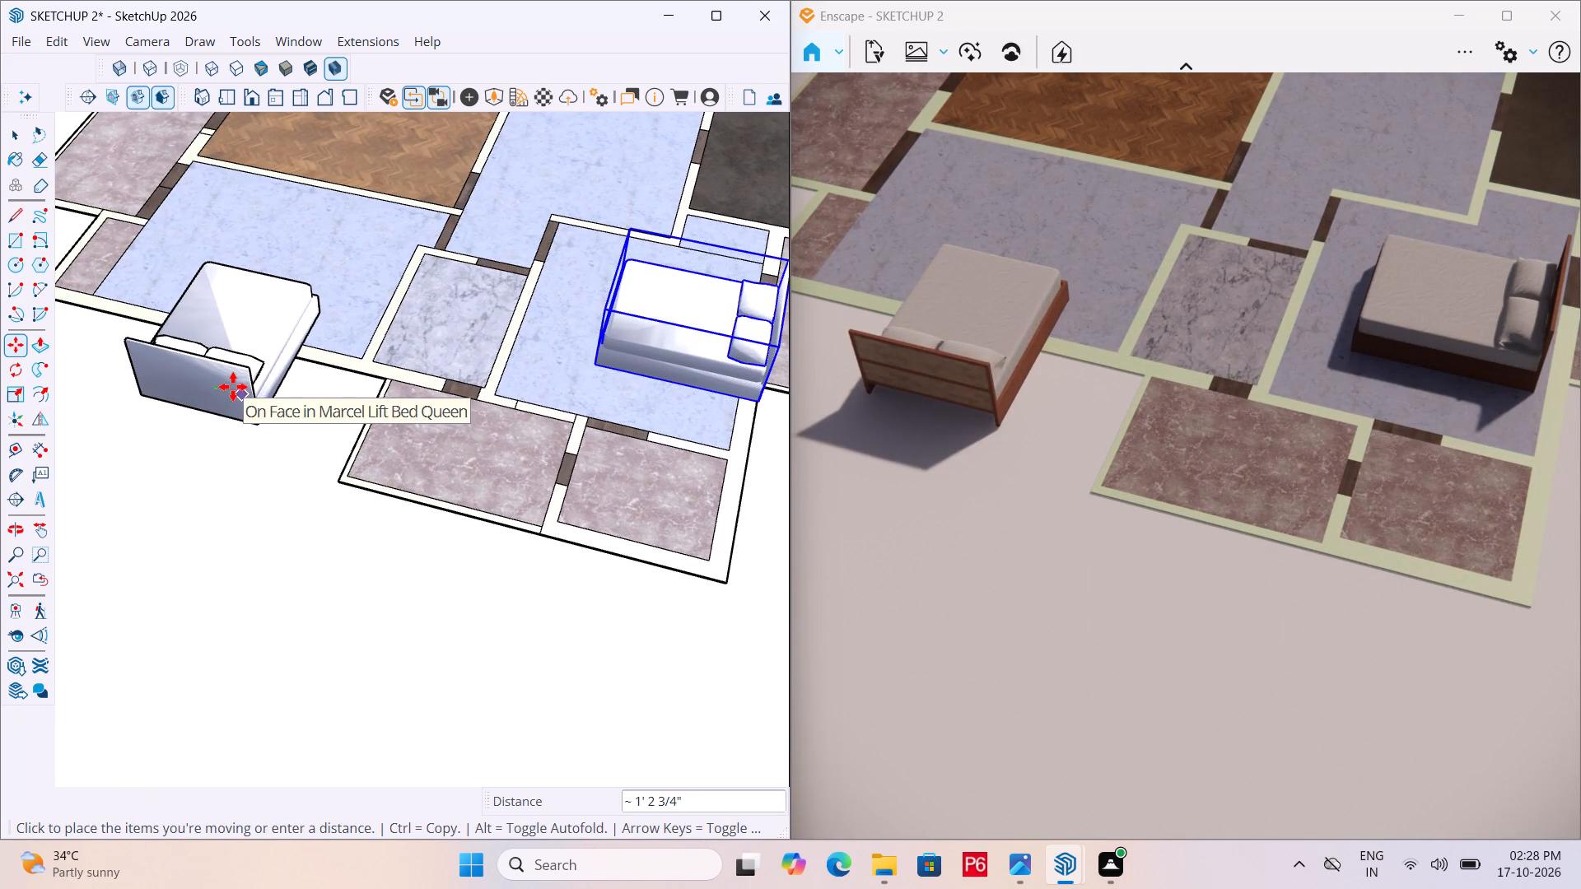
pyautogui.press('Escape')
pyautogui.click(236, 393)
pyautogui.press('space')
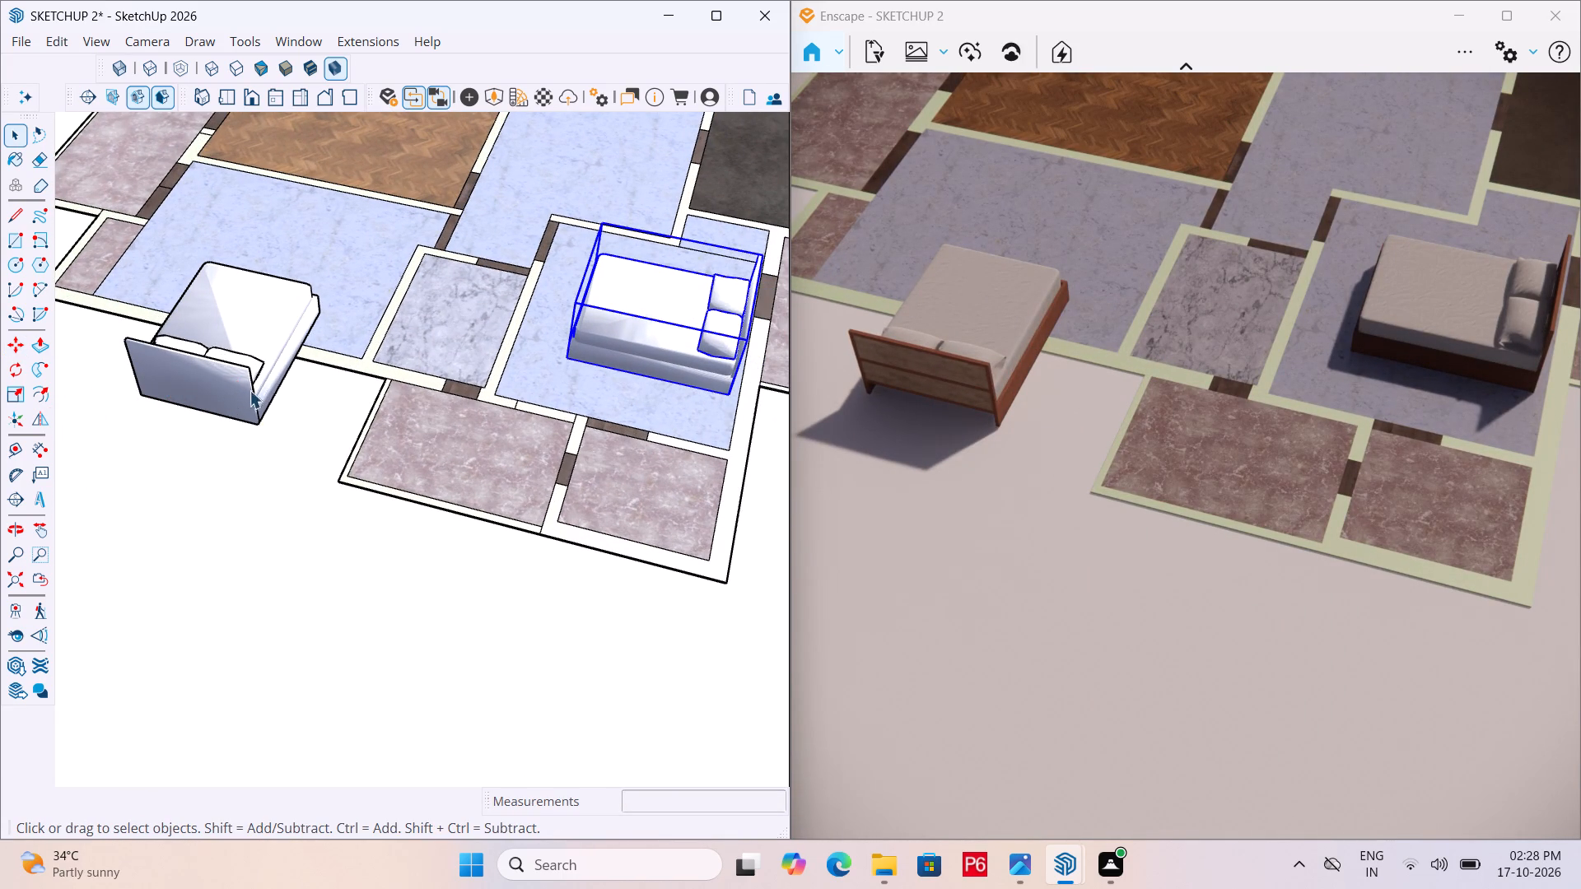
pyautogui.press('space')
# Move the first rotated bed about 5' 1" back into its bedroom, with the headboard along the outer wall.
pyautogui.click(261, 399)
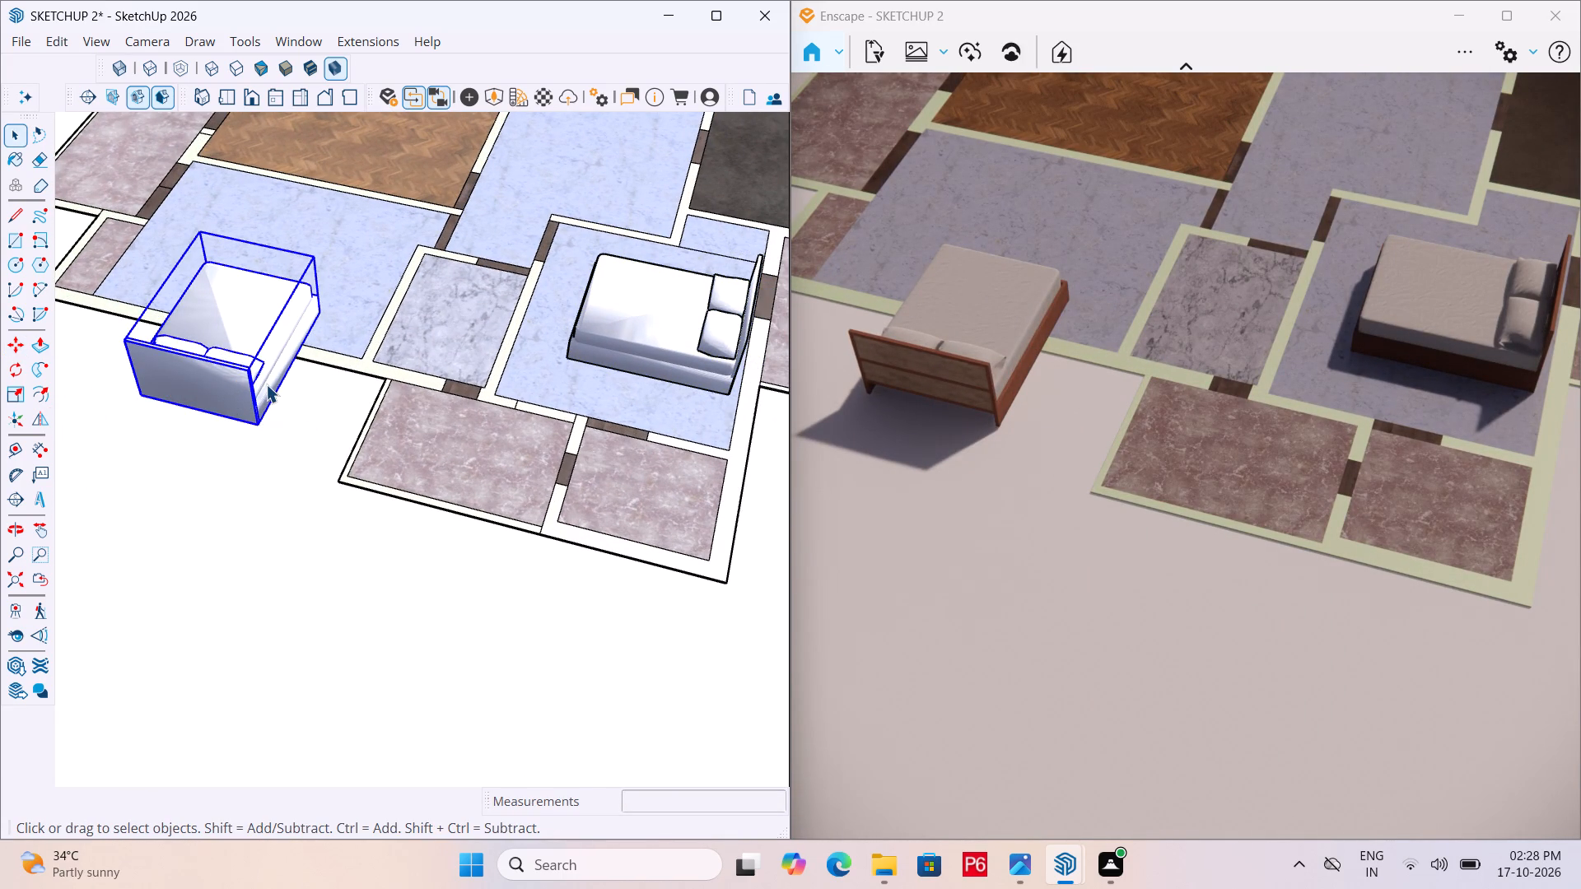
pyautogui.press('m')
pyautogui.scroll(5, 250, 419)
pyautogui.click(262, 434)
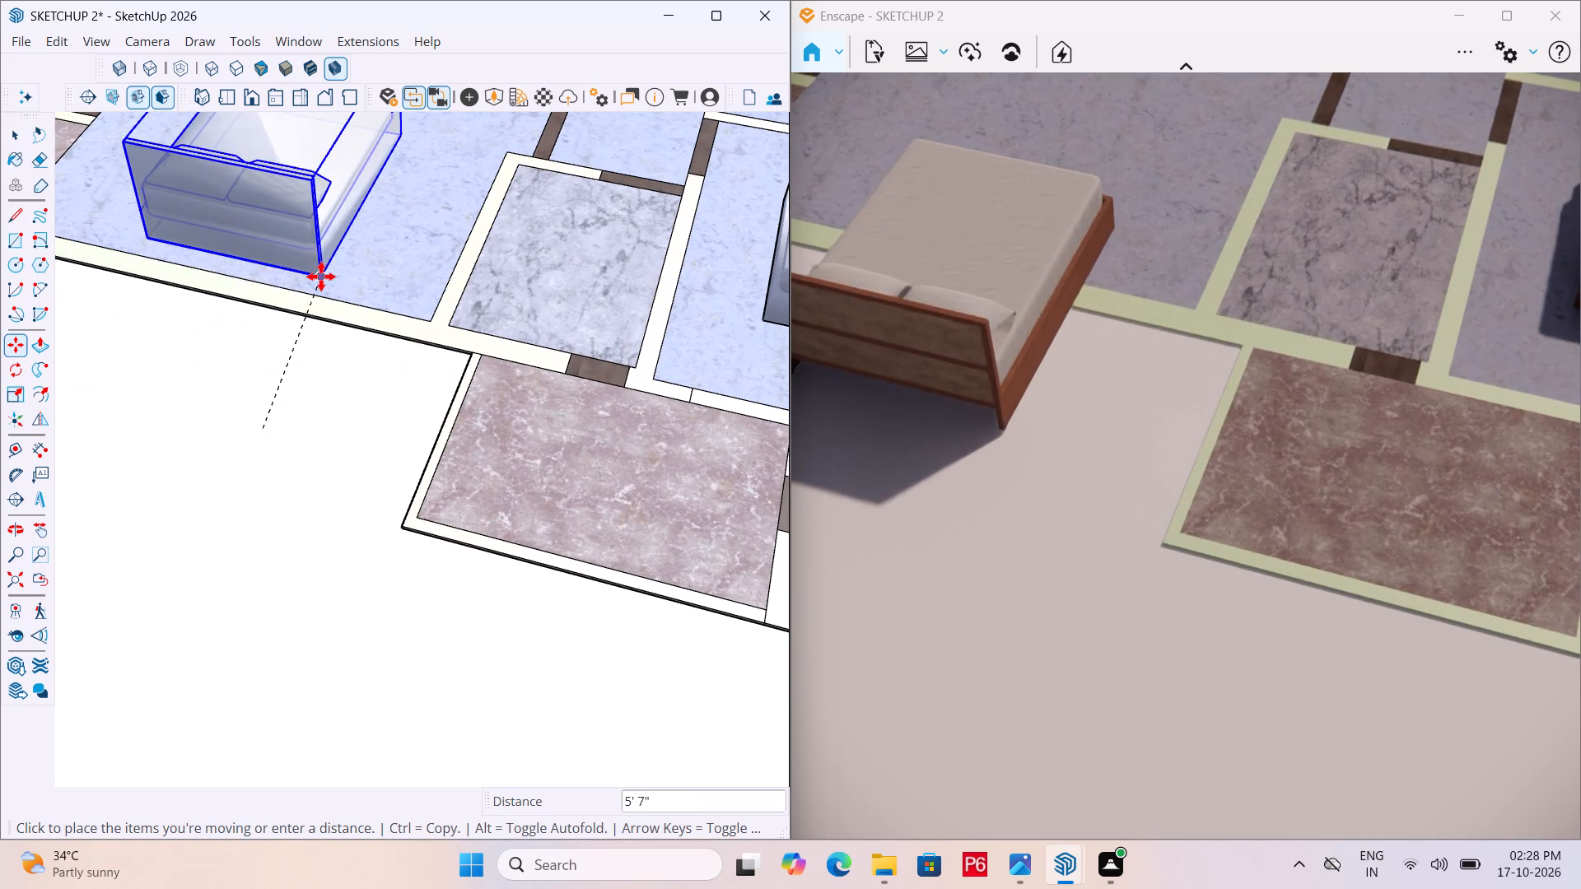
pyautogui.click(316, 288)
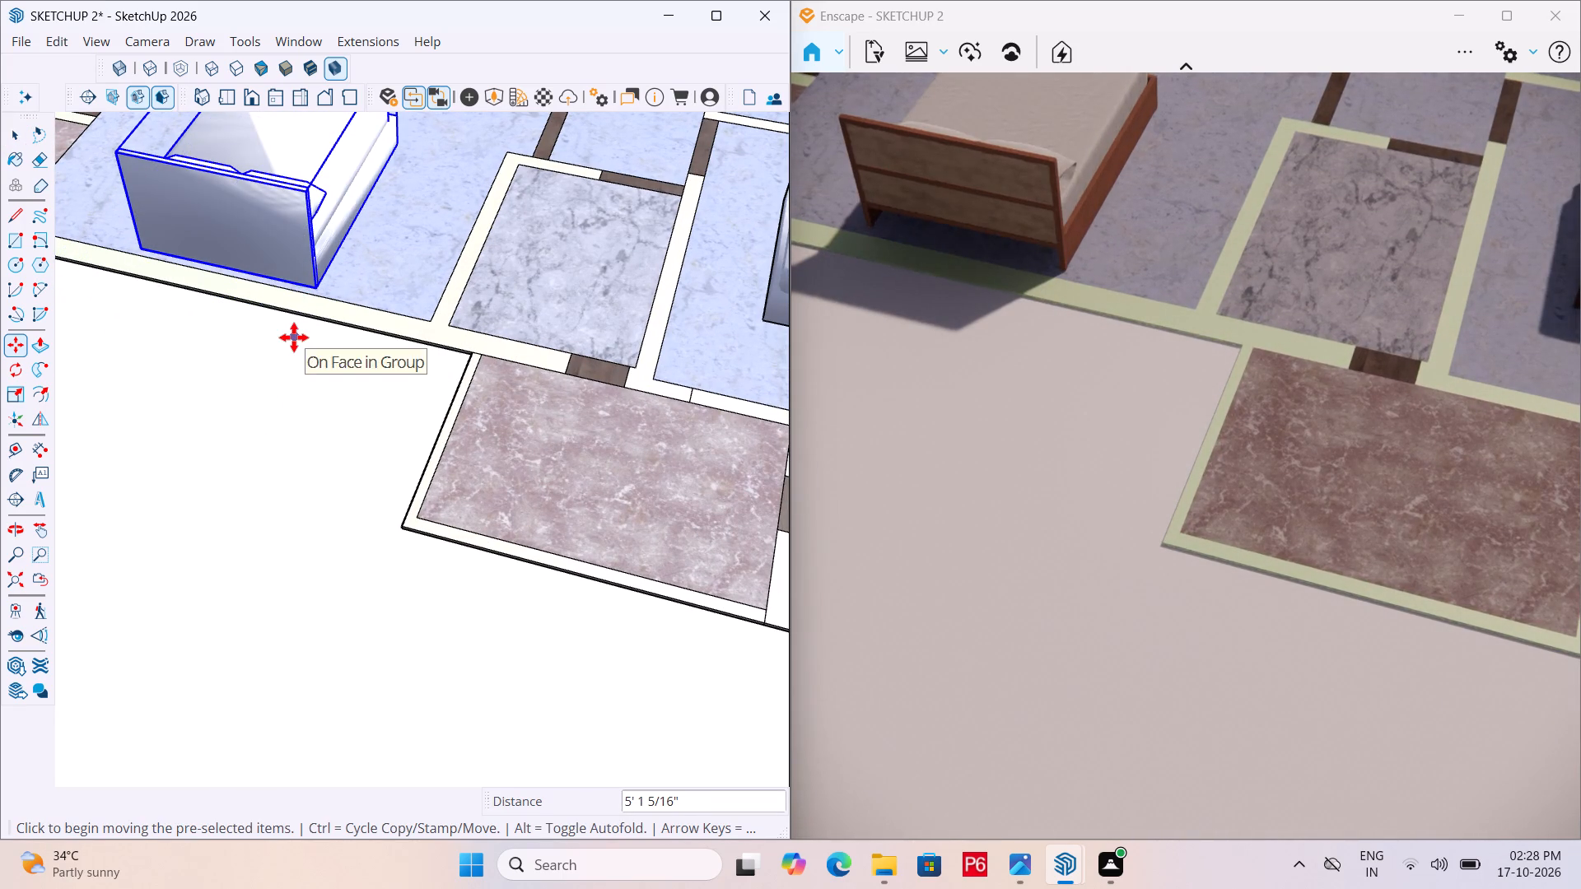
# Save the model.
pyautogui.hotkey('ctrl', 's')
pyautogui.hotkey('ctrl', 's')
pyautogui.hotkey('ctrl', 's')
pyautogui.hotkey('ctrl', 's')
# Clear the selection and examine both beds' placement within the whole apartment from the opposite side.
pyautogui.keyDown('ctrl'); pyautogui.scroll(-4, 327, 394); pyautogui.keyUp('ctrl')
pyautogui.scroll(-1, 469, 380)
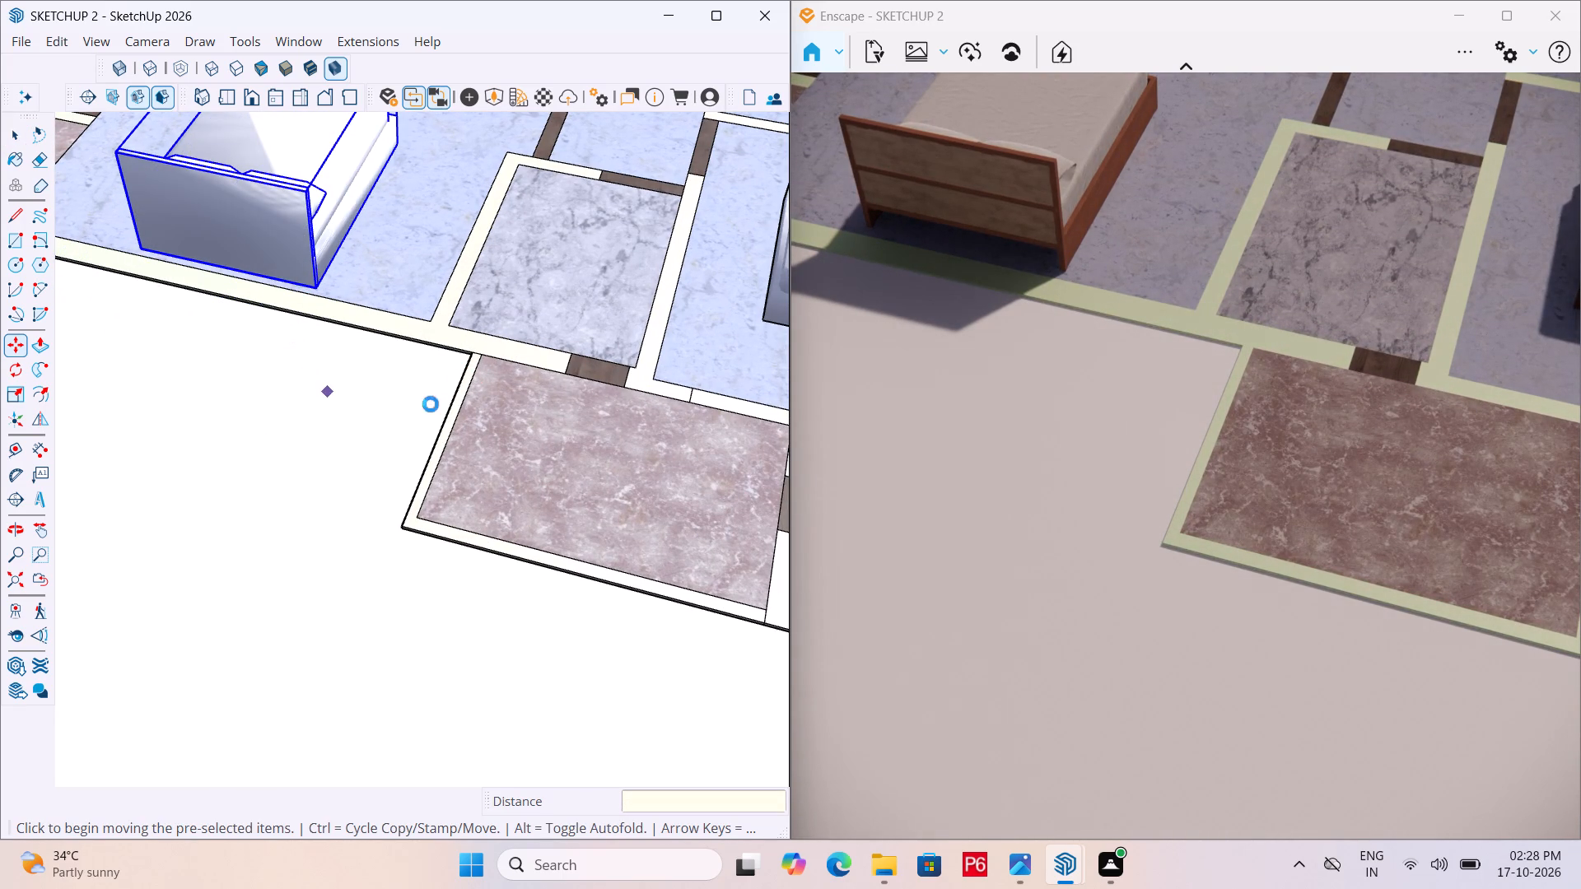
pyautogui.scroll(-2, 431, 404)
pyautogui.scroll(-12, 427, 516)
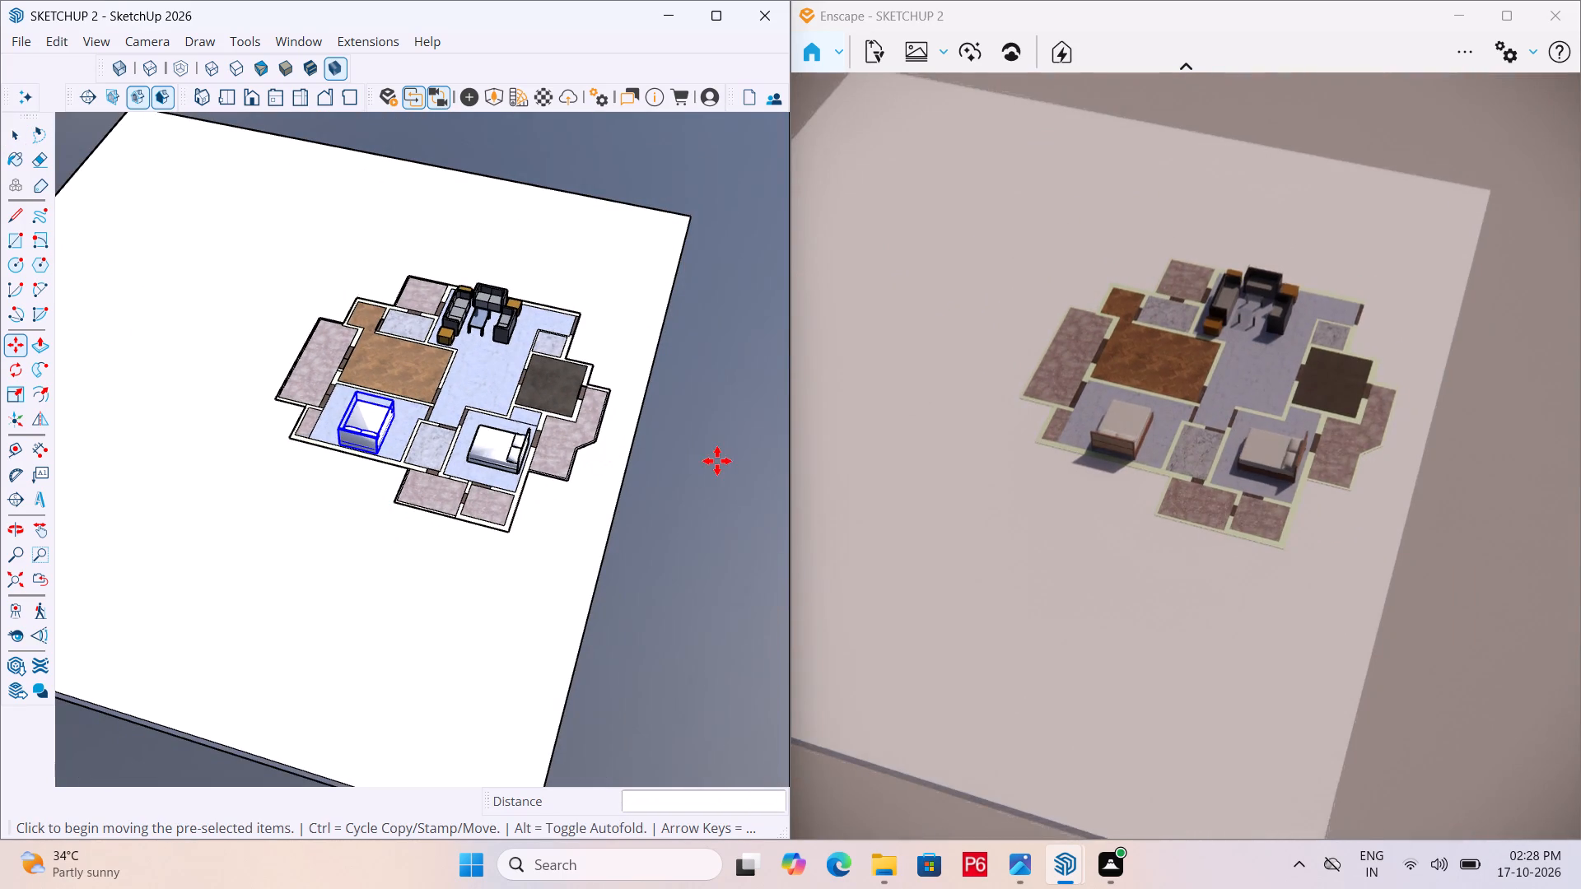
pyautogui.click(705, 473)
pyautogui.press('space')
pyautogui.press('Escape')
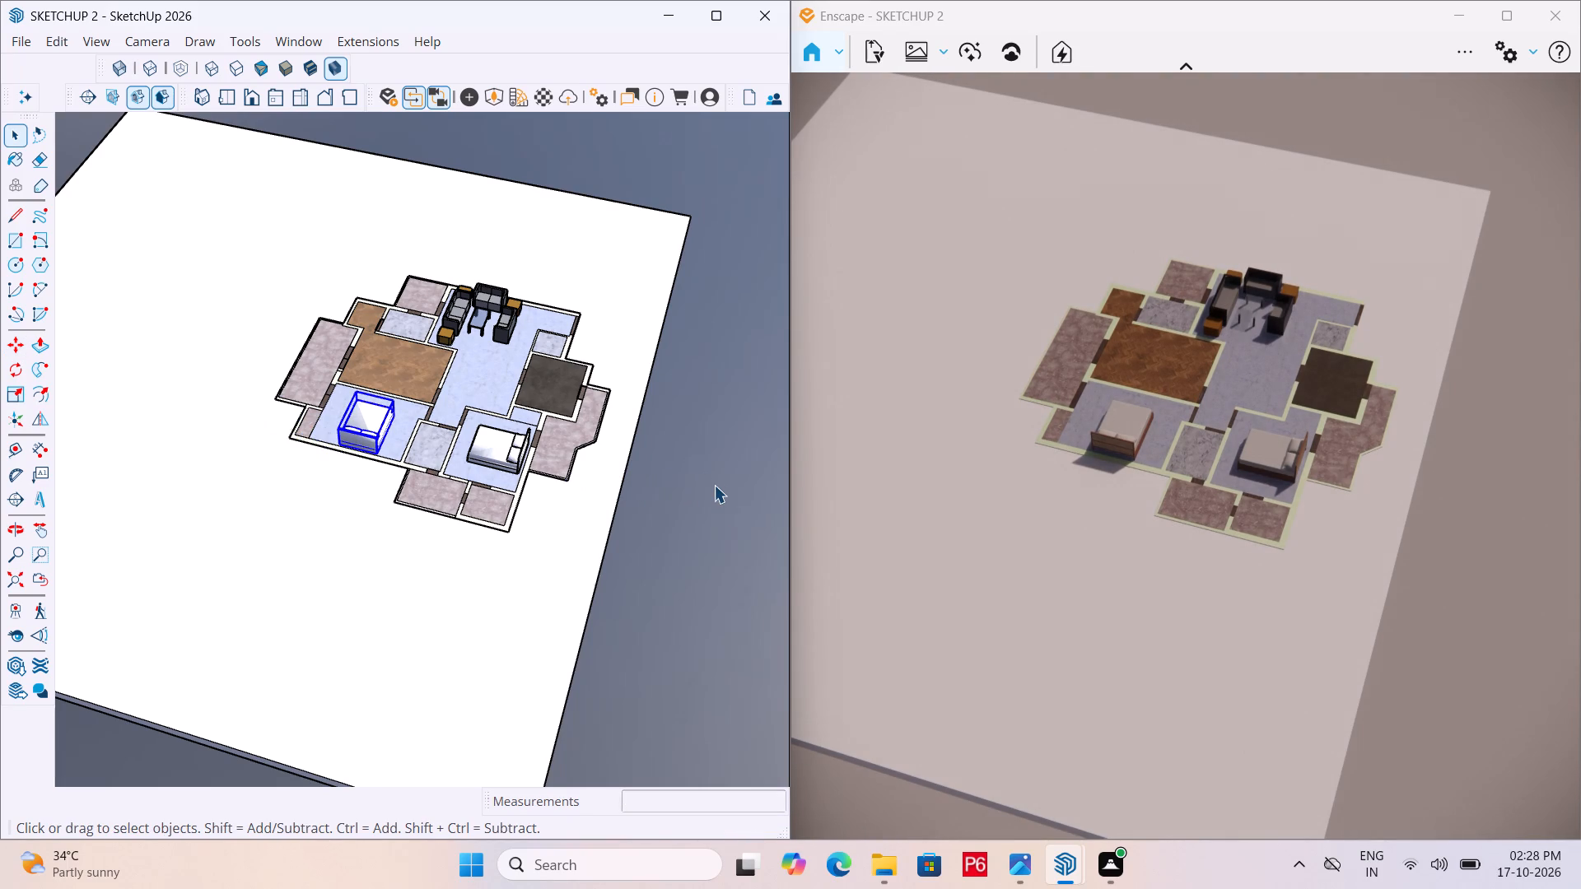
pyautogui.doubleClick(718, 482)
pyautogui.moveTo(347, 427); pyautogui.dragTo(796, 432, button='middle')
pyautogui.moveTo(331, 435); pyautogui.dragTo(861, 474, button='middle')
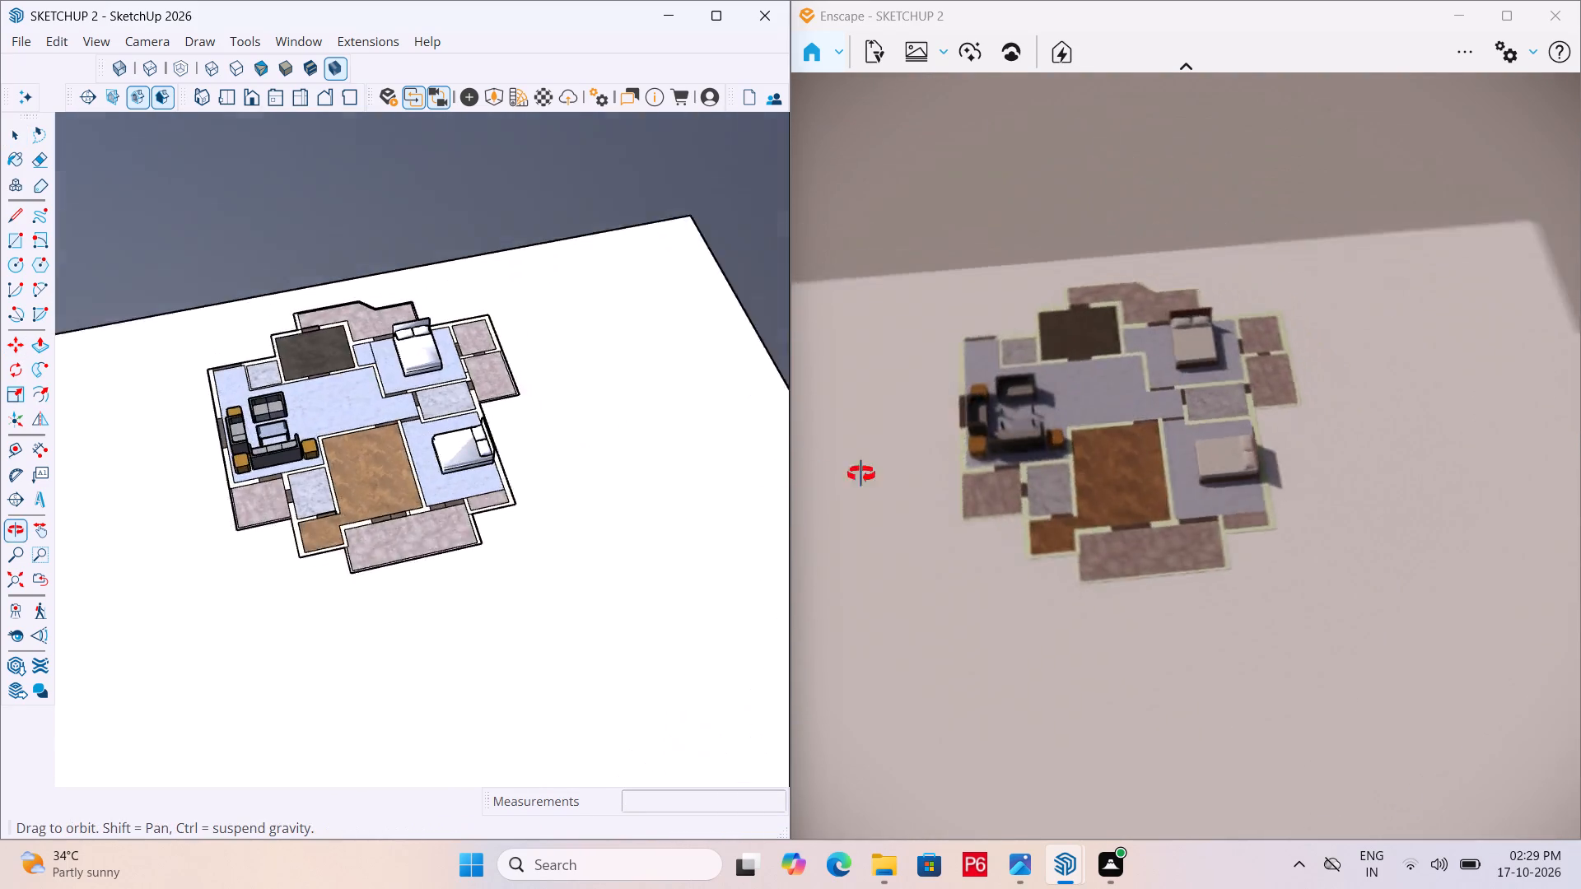
pyautogui.moveTo(861, 474); pyautogui.dragTo(935, 458, button='middle')
# Open the bed beside the wood-floored room for editing and paint the pillow farther from the other bedroom with A03_Pink_Ember.
pyautogui.scroll(5, 297, 421)
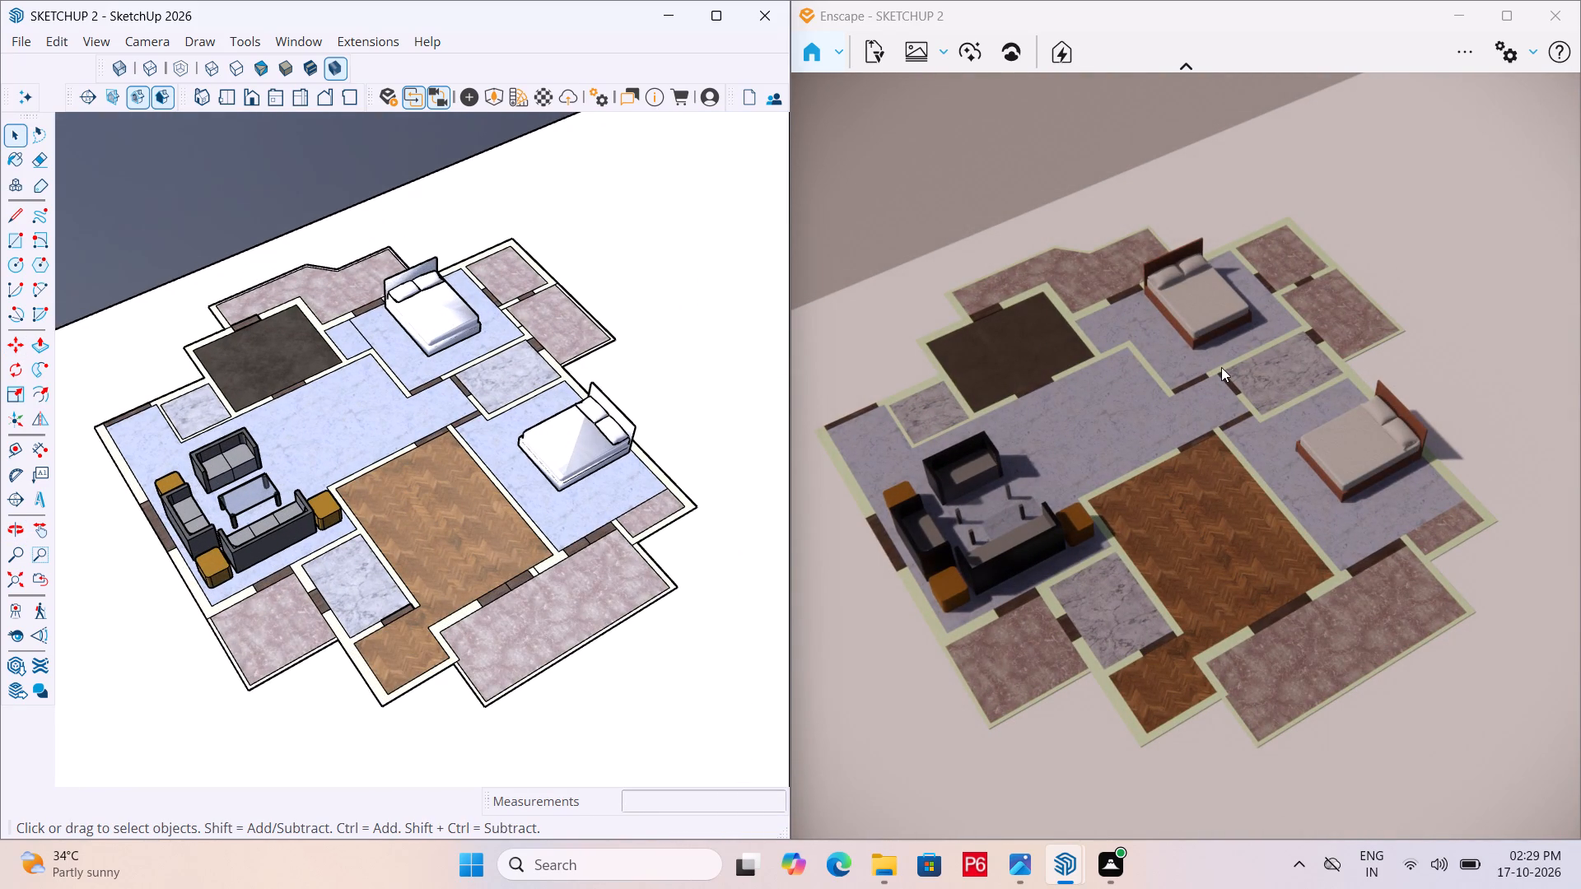
pyautogui.scroll(6, 689, 376)
pyautogui.click(520, 468)
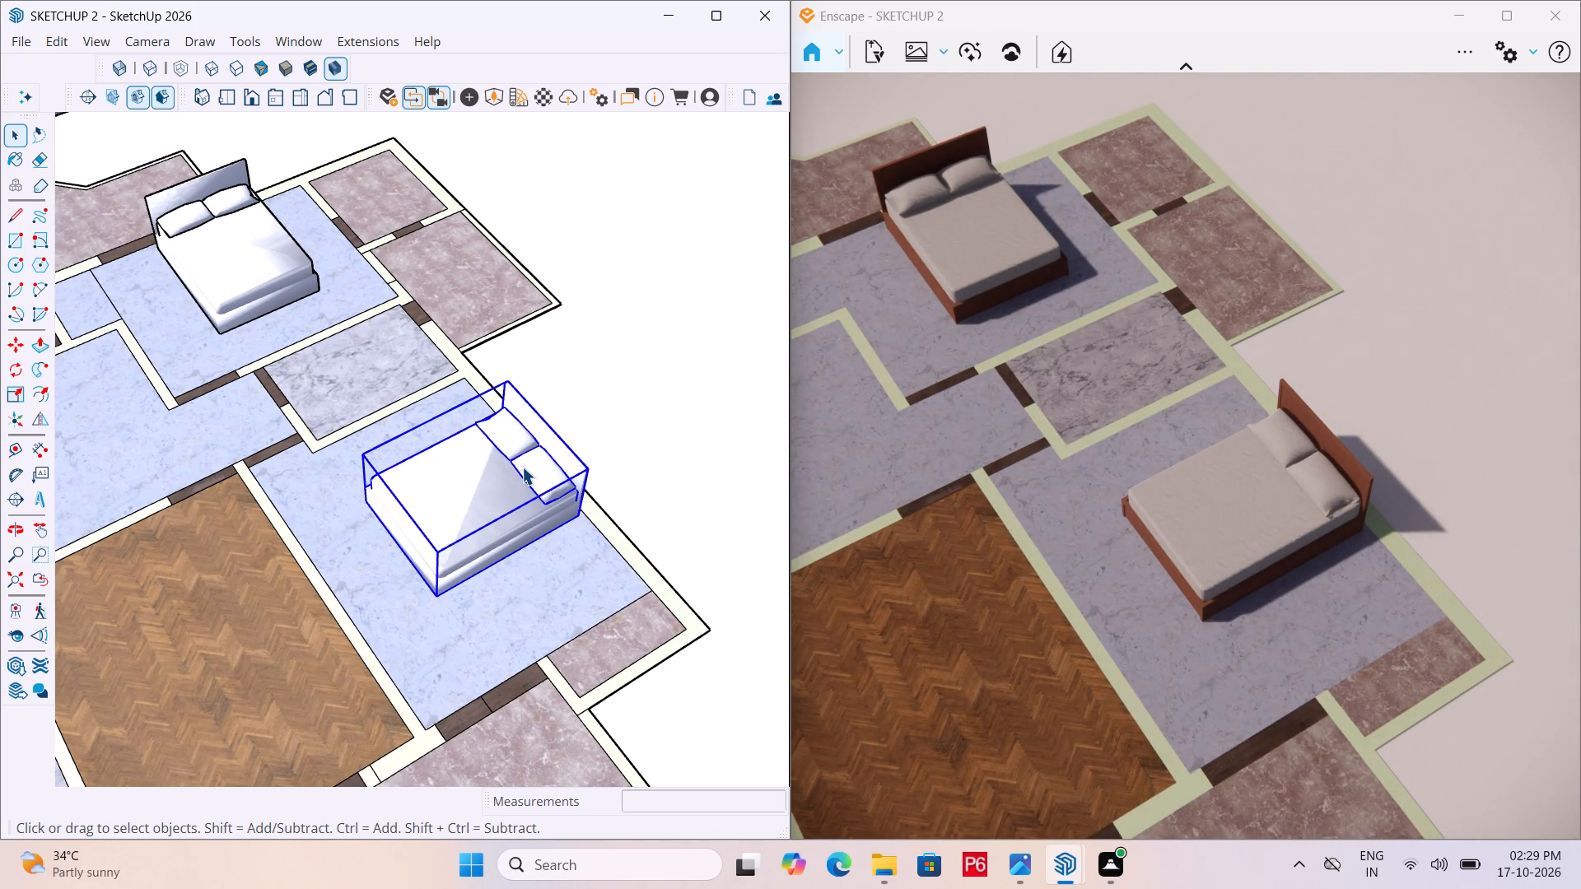
pyautogui.doubleClick(526, 468)
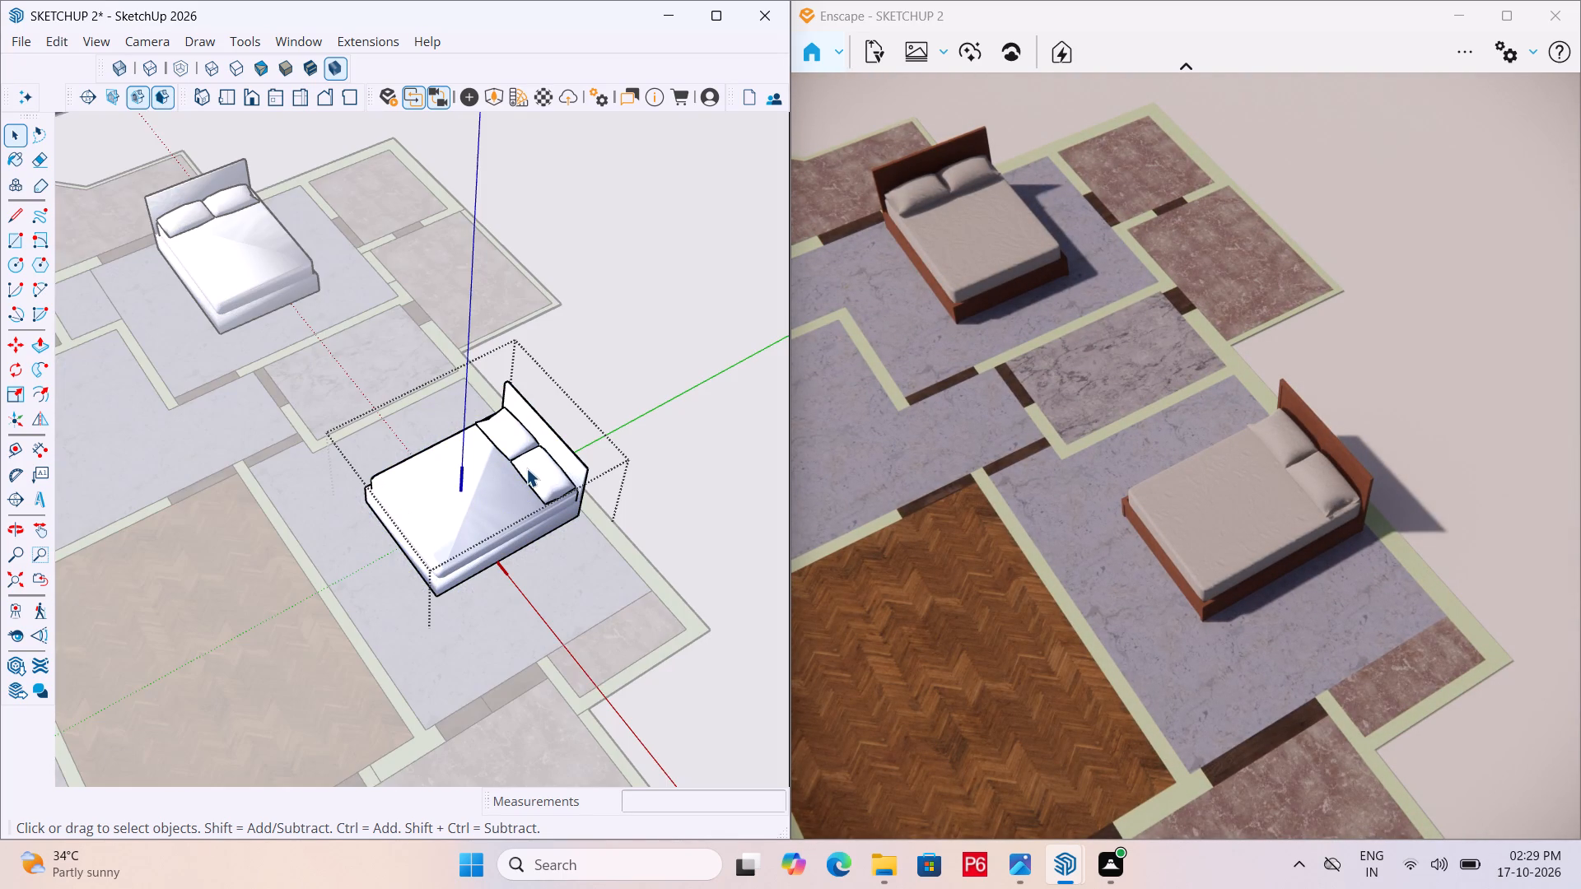
pyautogui.click(536, 478)
pyautogui.press('b')
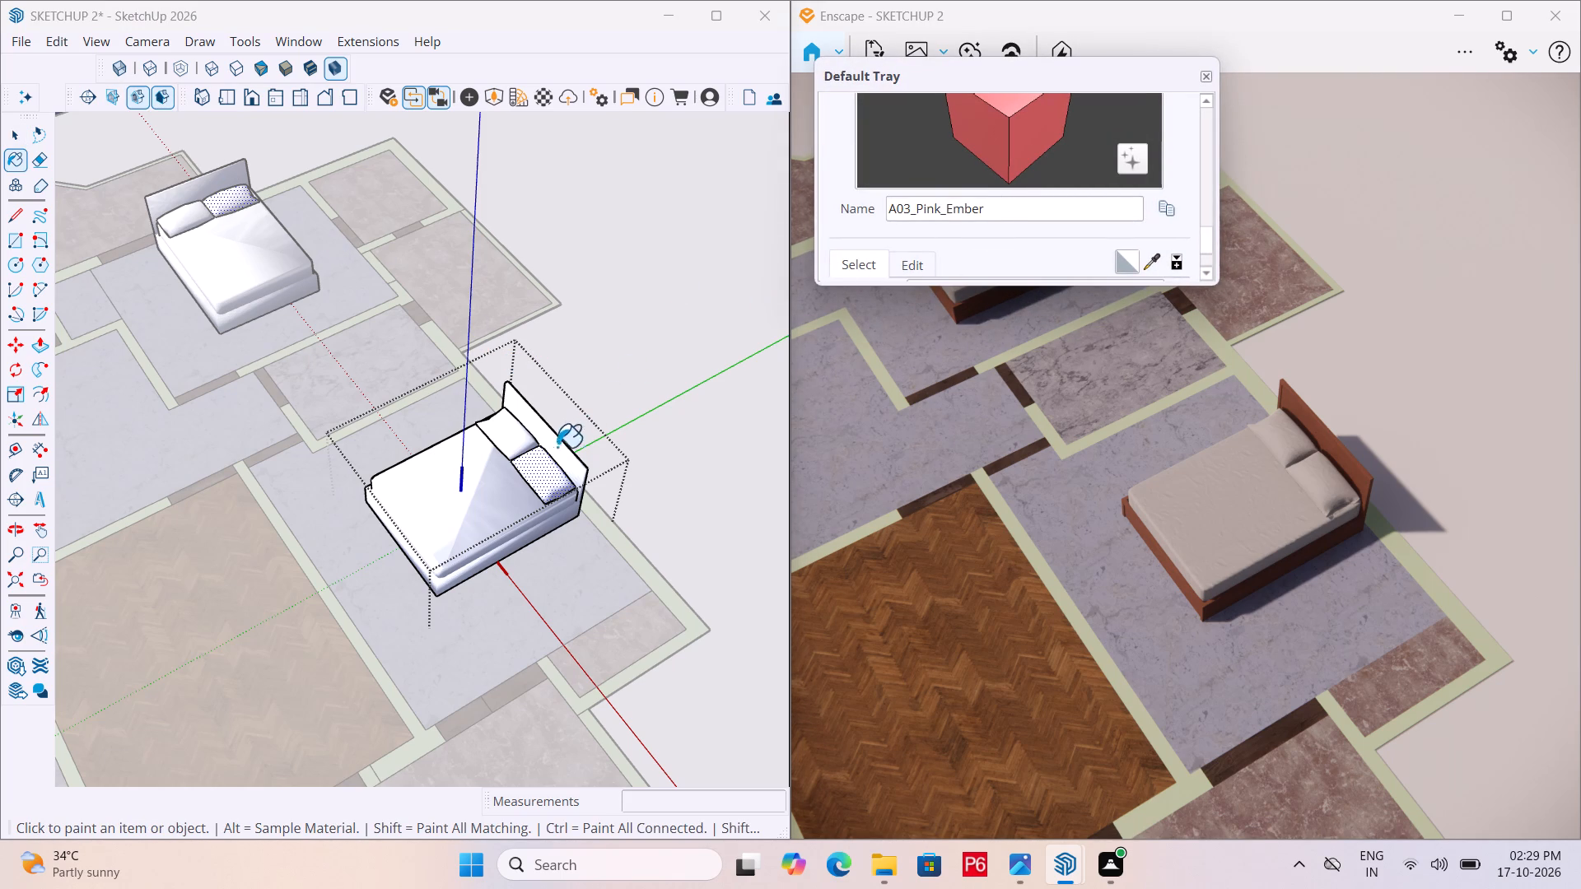
pyautogui.click(540, 464)
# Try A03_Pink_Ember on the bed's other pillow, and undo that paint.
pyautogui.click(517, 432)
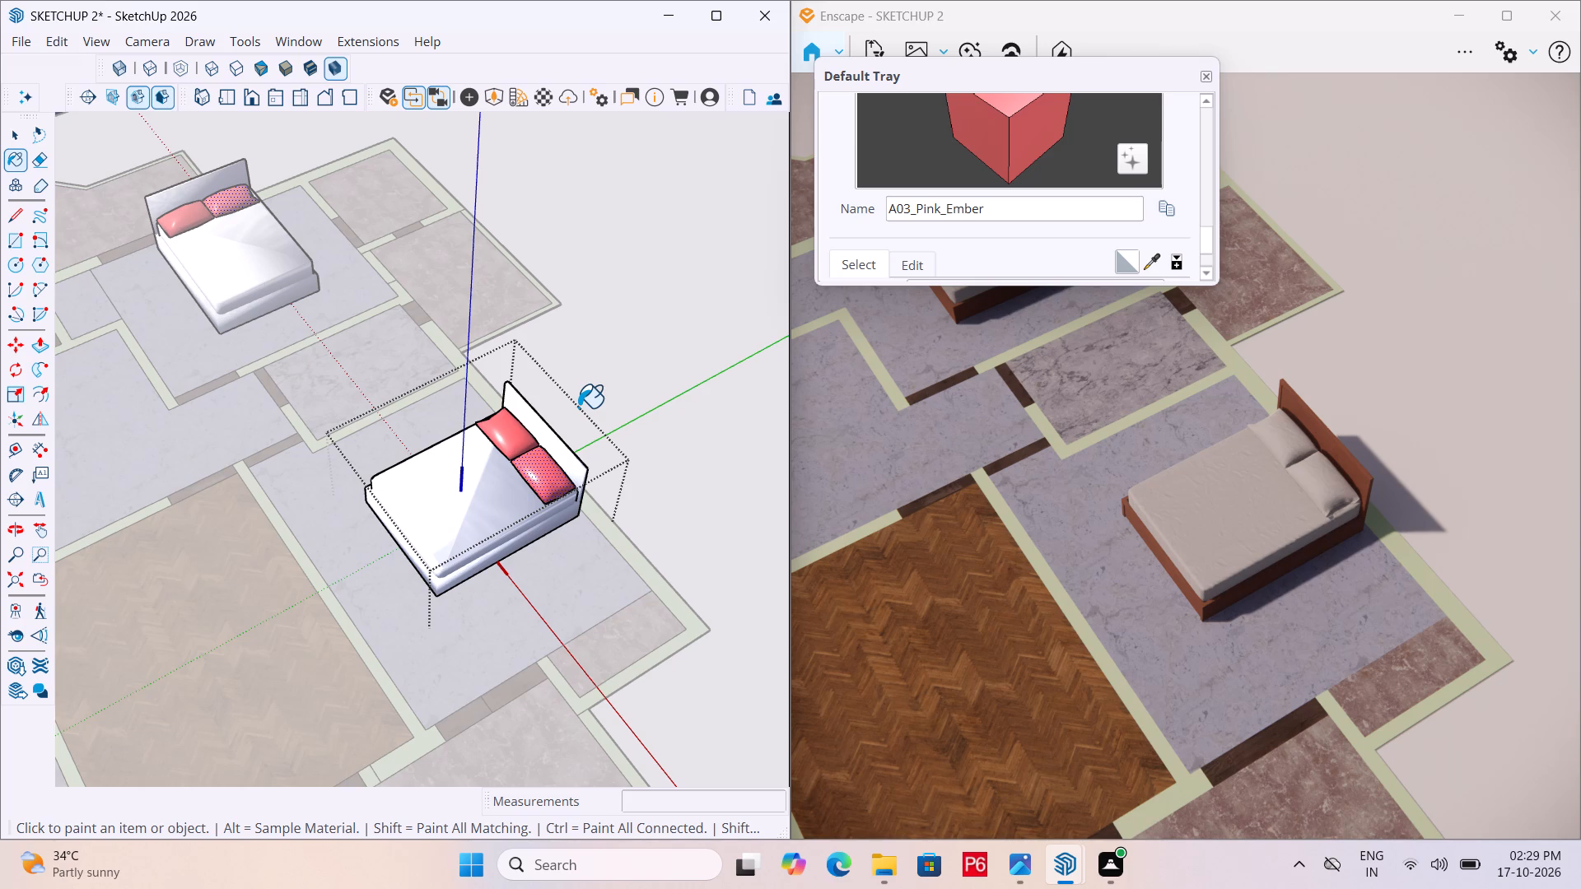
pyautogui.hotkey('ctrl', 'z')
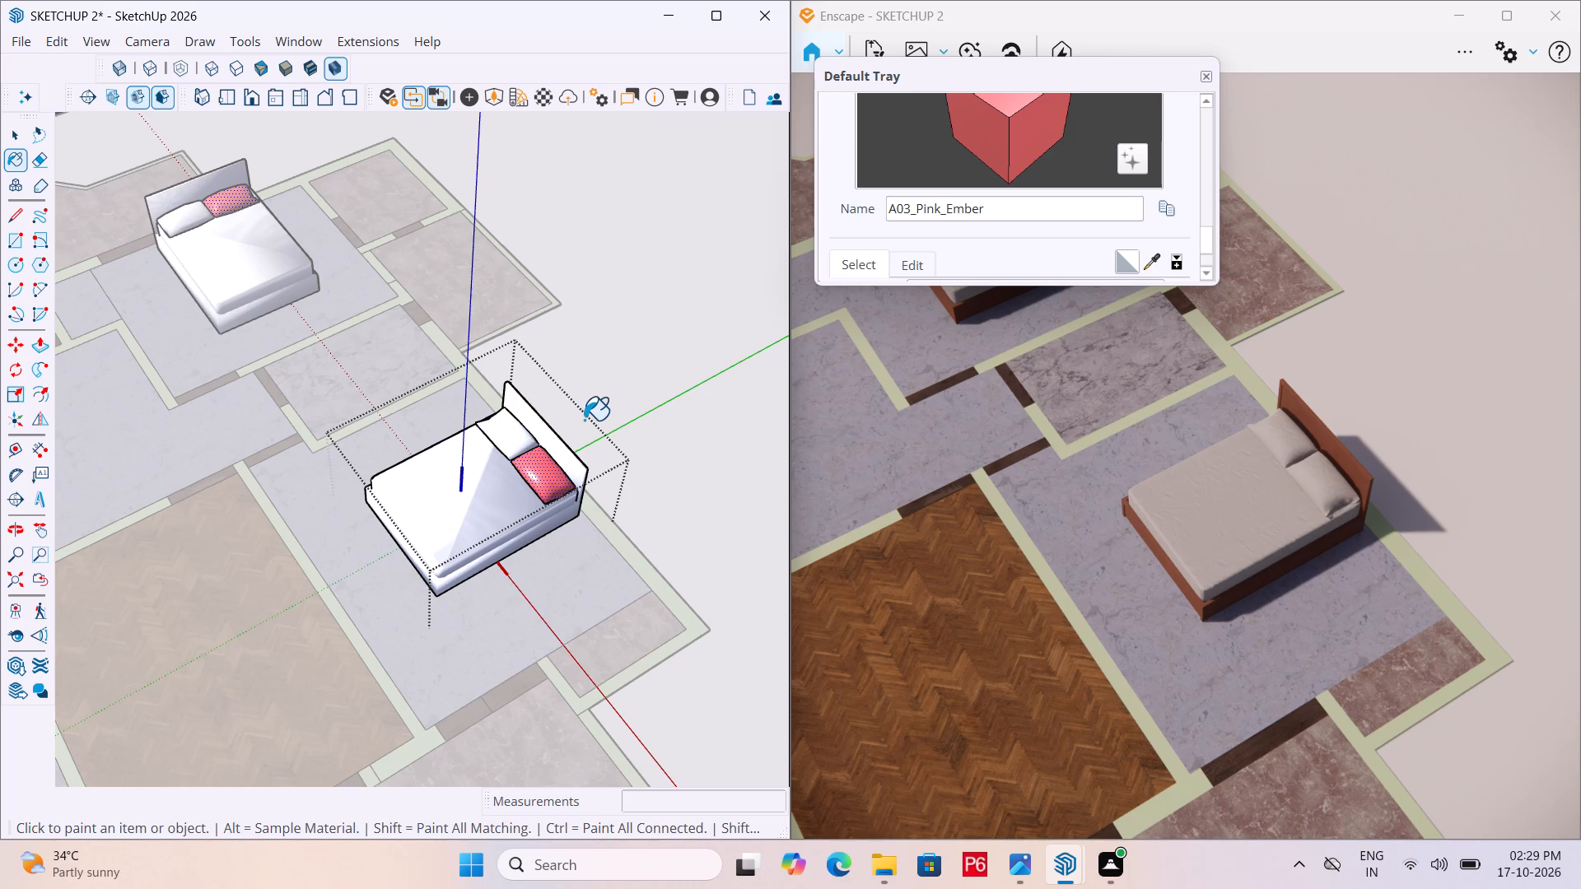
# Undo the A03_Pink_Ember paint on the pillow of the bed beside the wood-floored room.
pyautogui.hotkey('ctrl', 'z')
# Pick D01_Frost_White from the Solid Colors collection and paint the bed's mattress with it.
pyautogui.scroll(-1, 1066, 242)
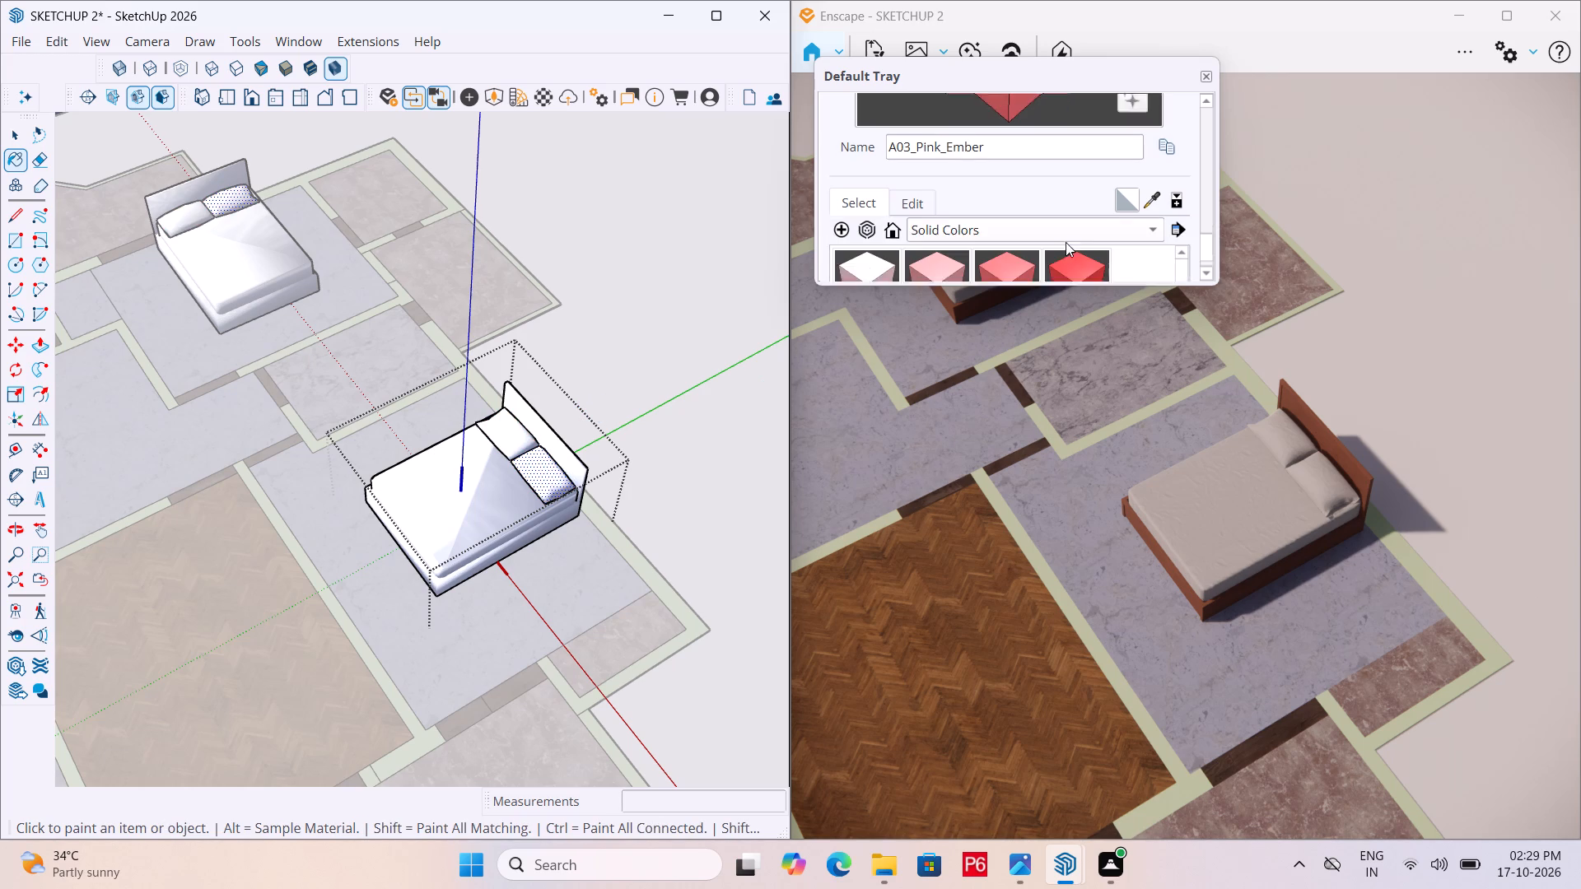
pyautogui.scroll(-4, 1066, 242)
pyautogui.scroll(-4, 991, 230)
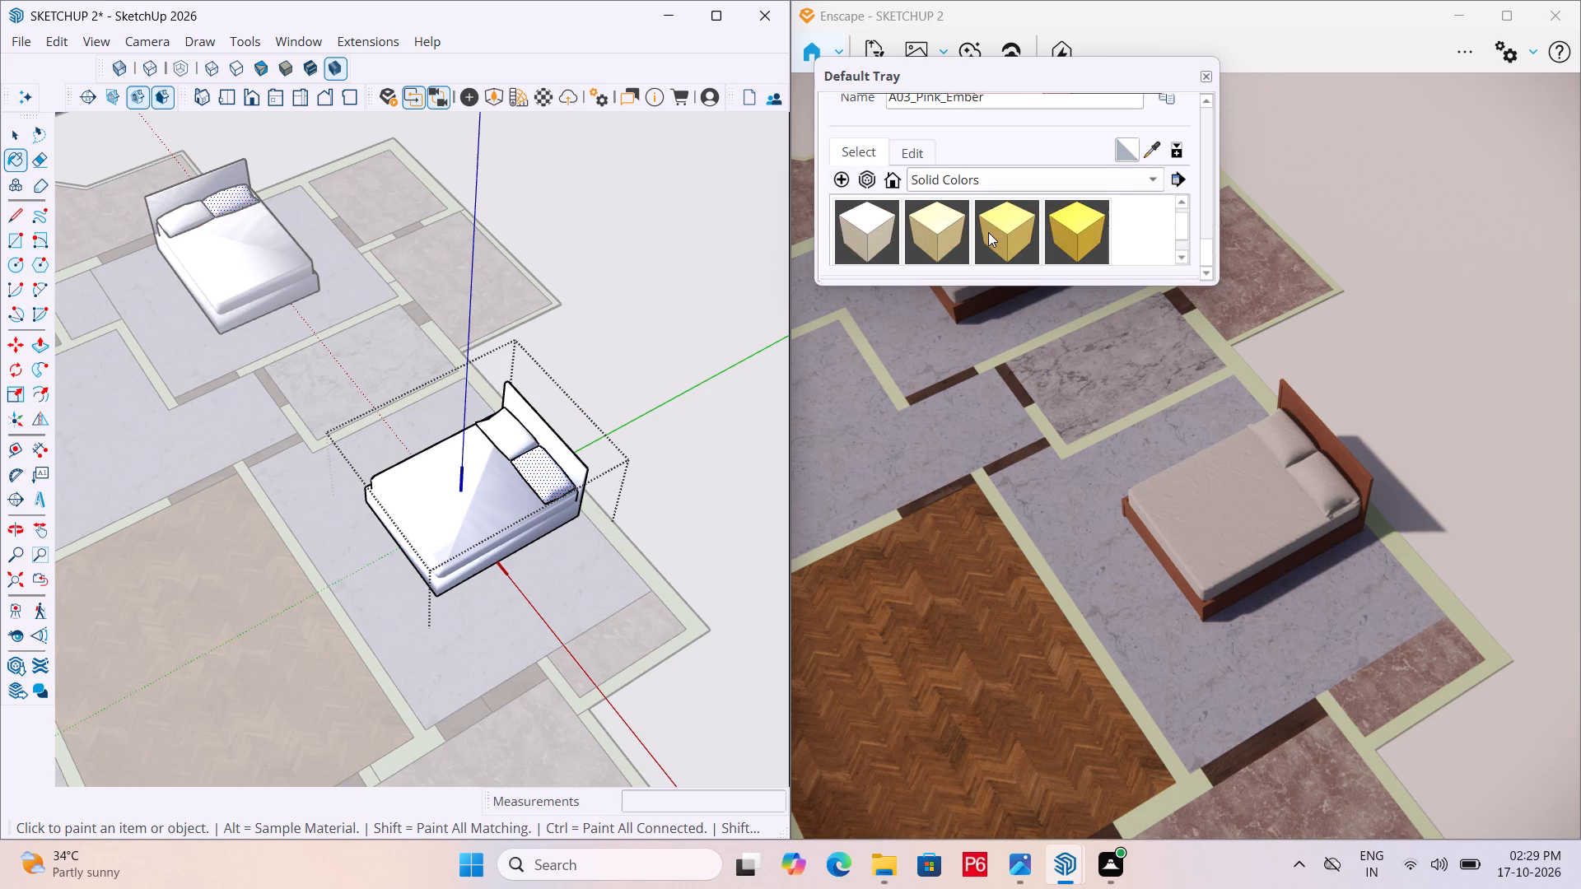
pyautogui.scroll(-9, 988, 234)
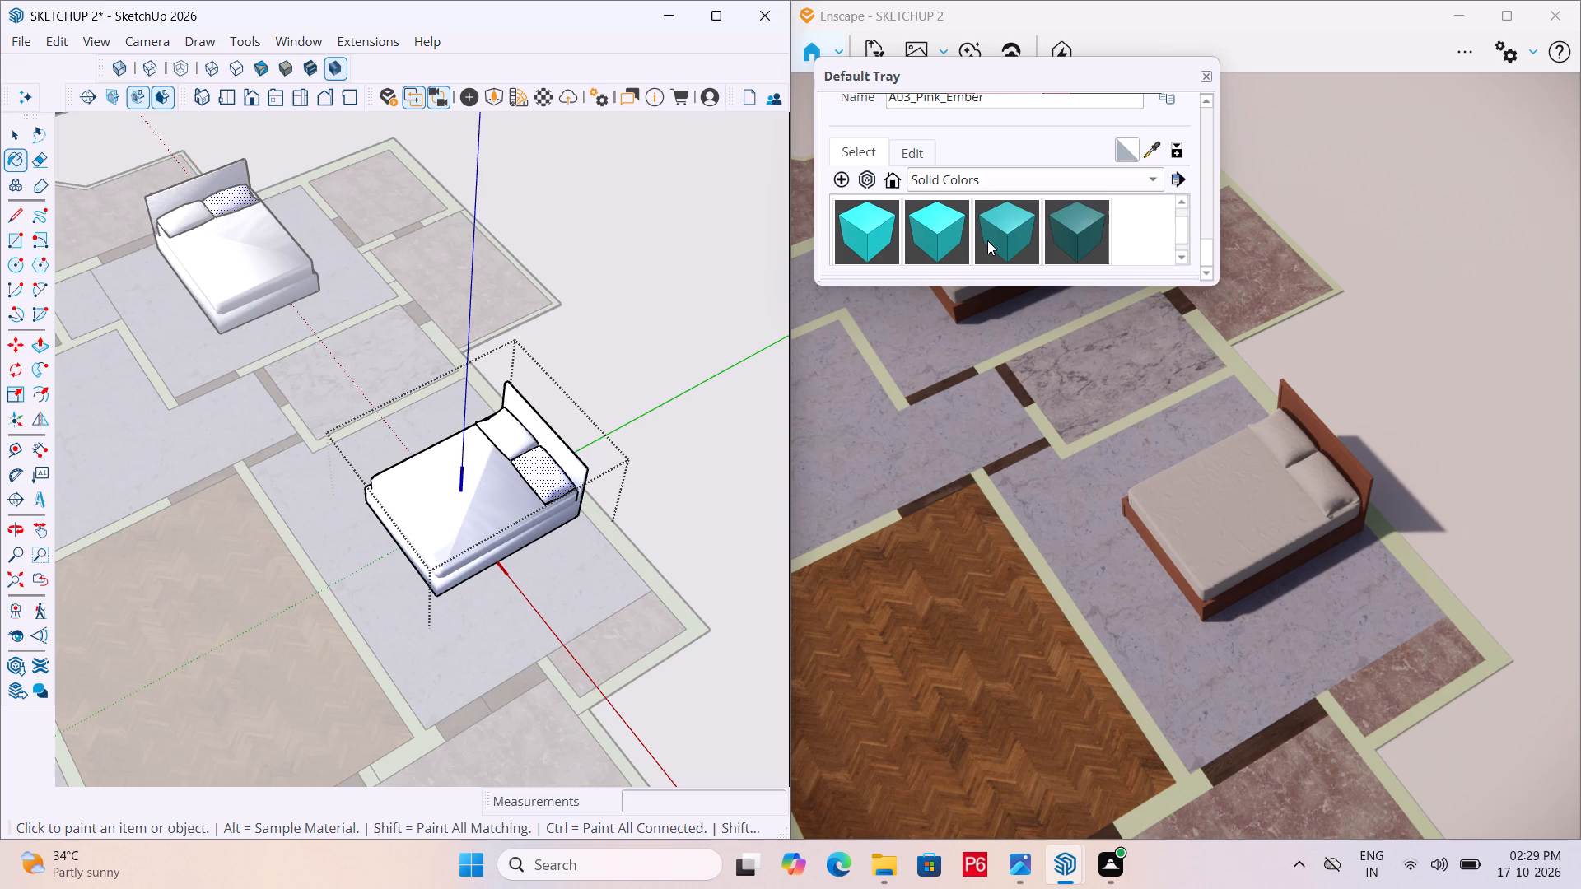
pyautogui.scroll(-6, 986, 244)
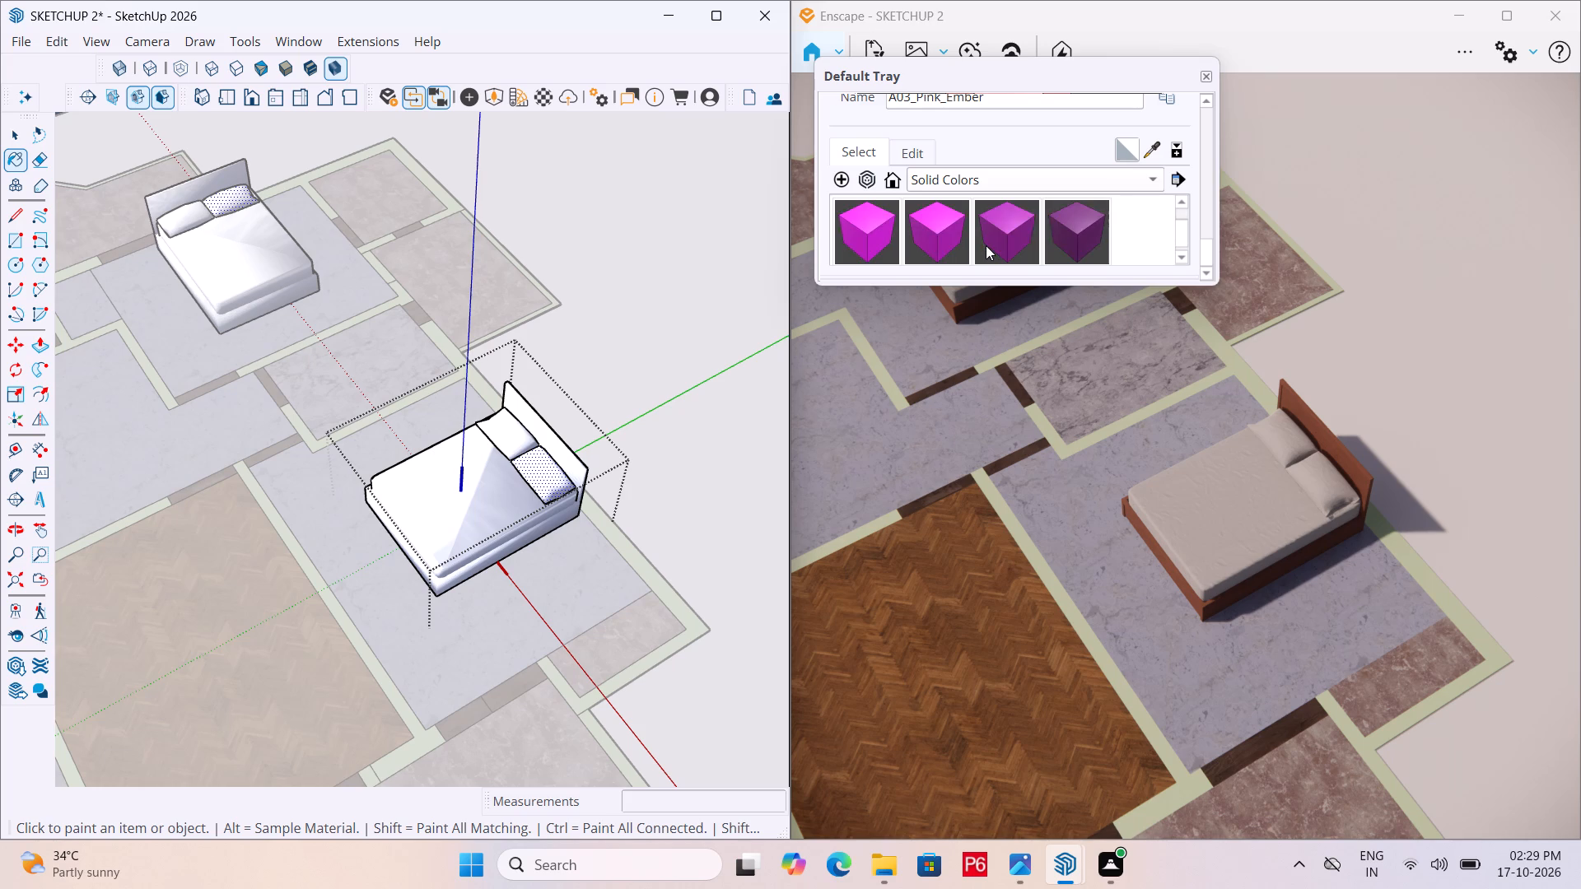
pyautogui.scroll(-10, 986, 245)
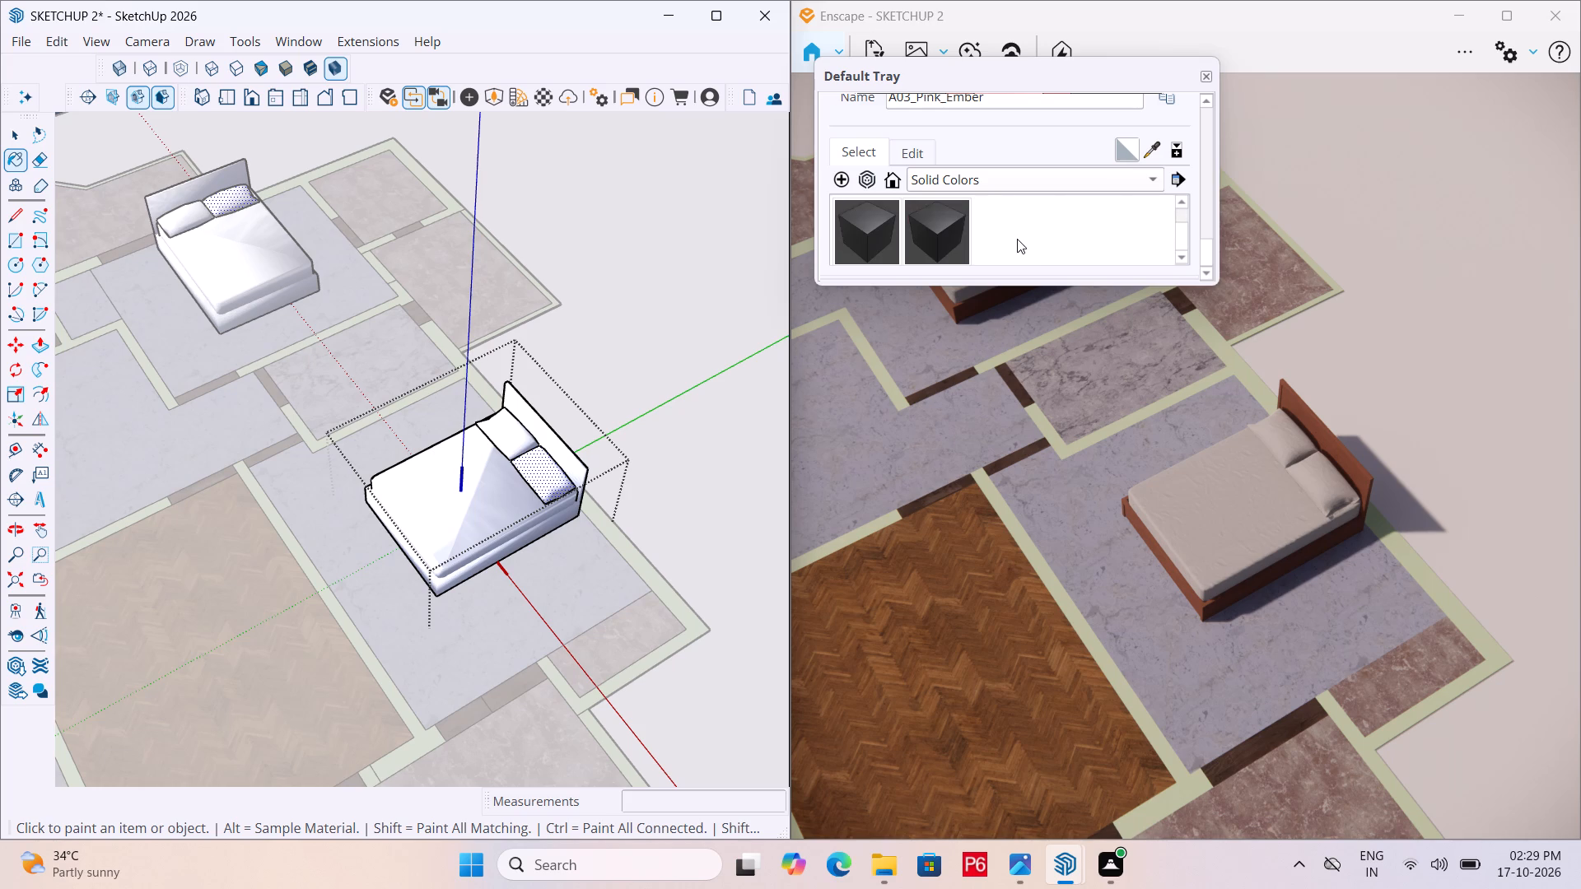
pyautogui.scroll(18, 1017, 239)
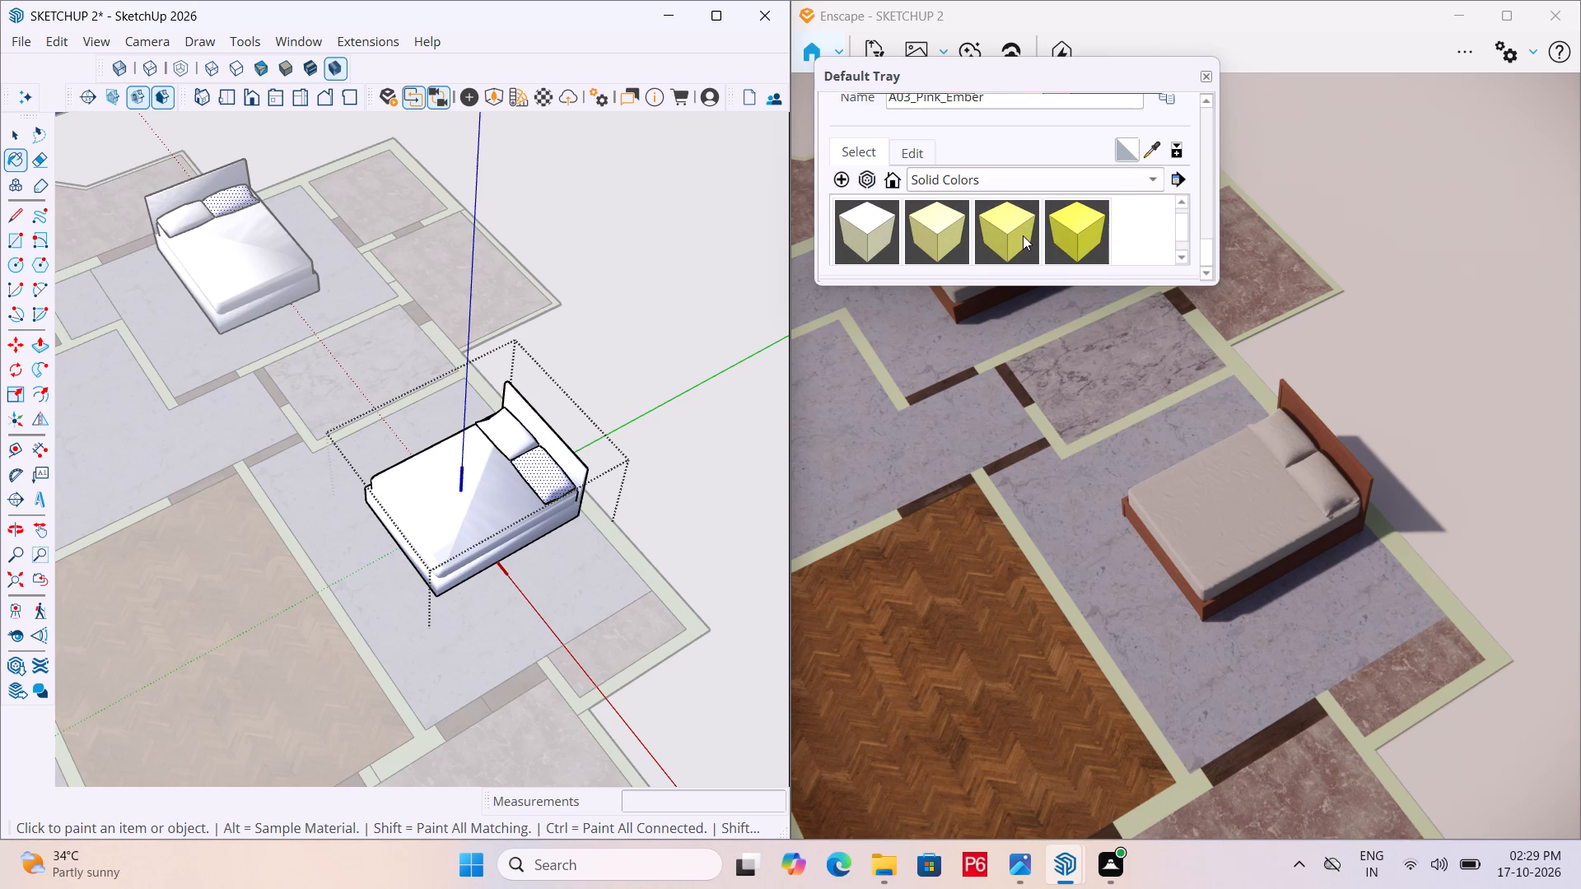
pyautogui.scroll(2, 1084, 249)
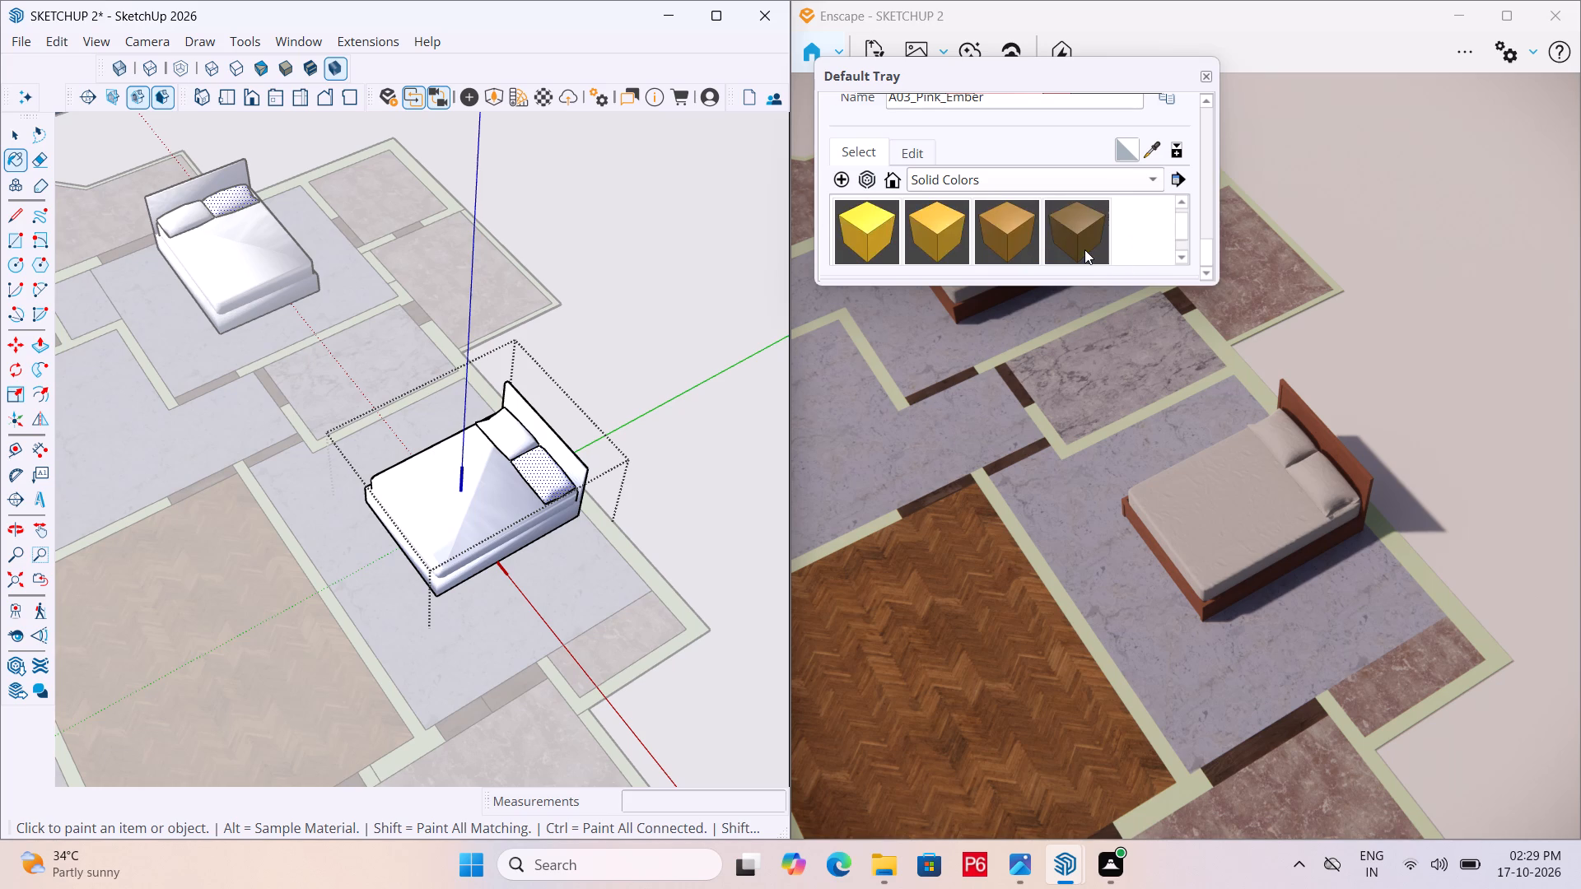
pyautogui.click(870, 234)
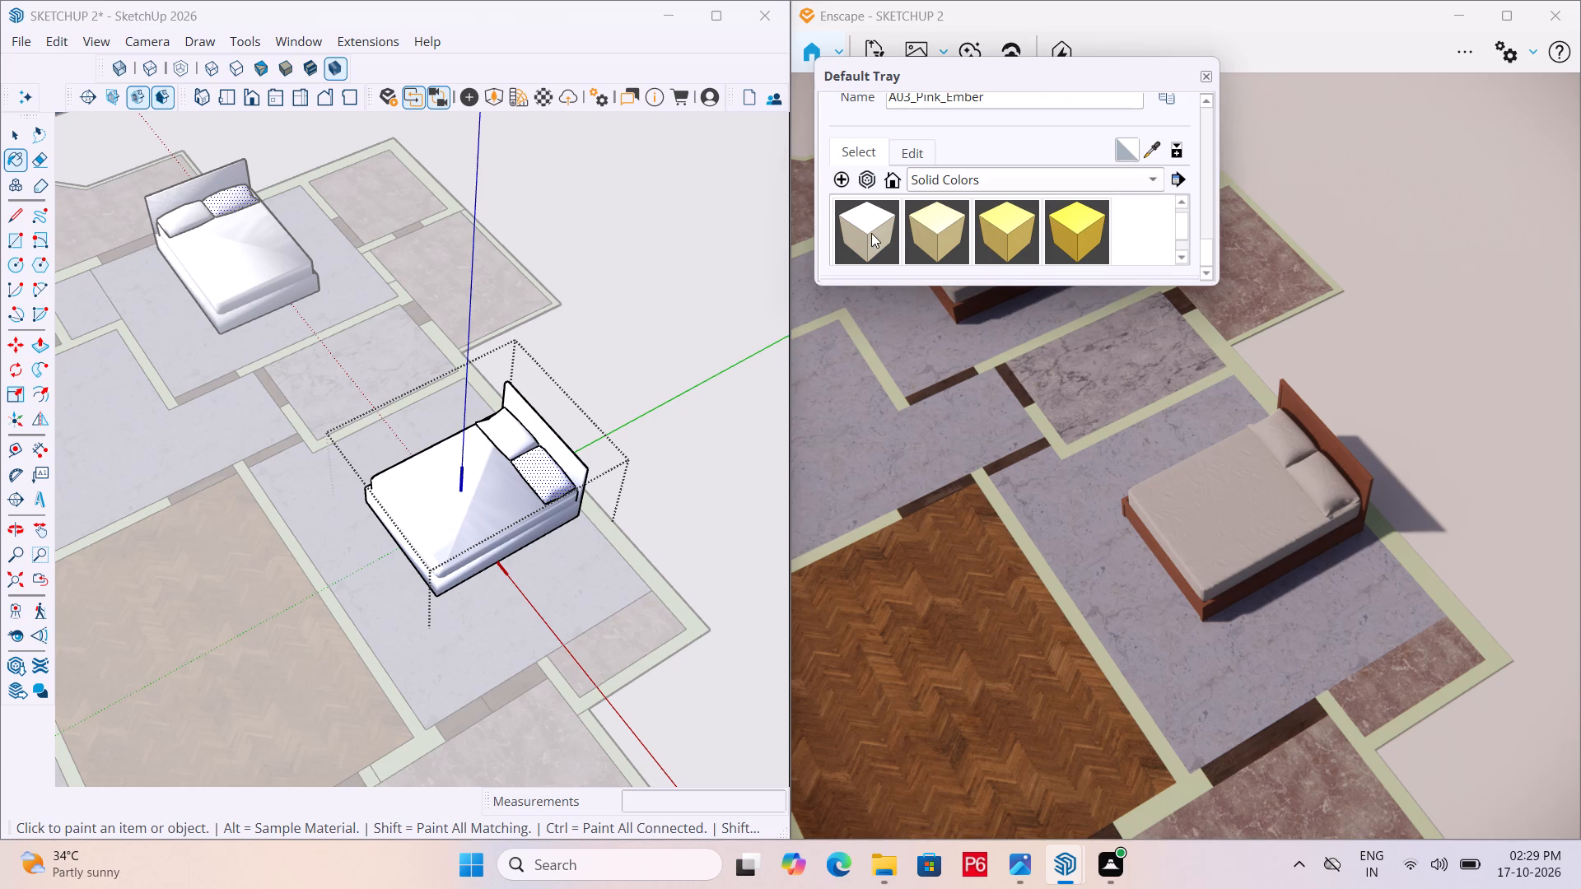
pyautogui.click(501, 480)
# Paint both of the bed's pillows with D01_Frost_White.
pyautogui.scroll(3, 513, 471)
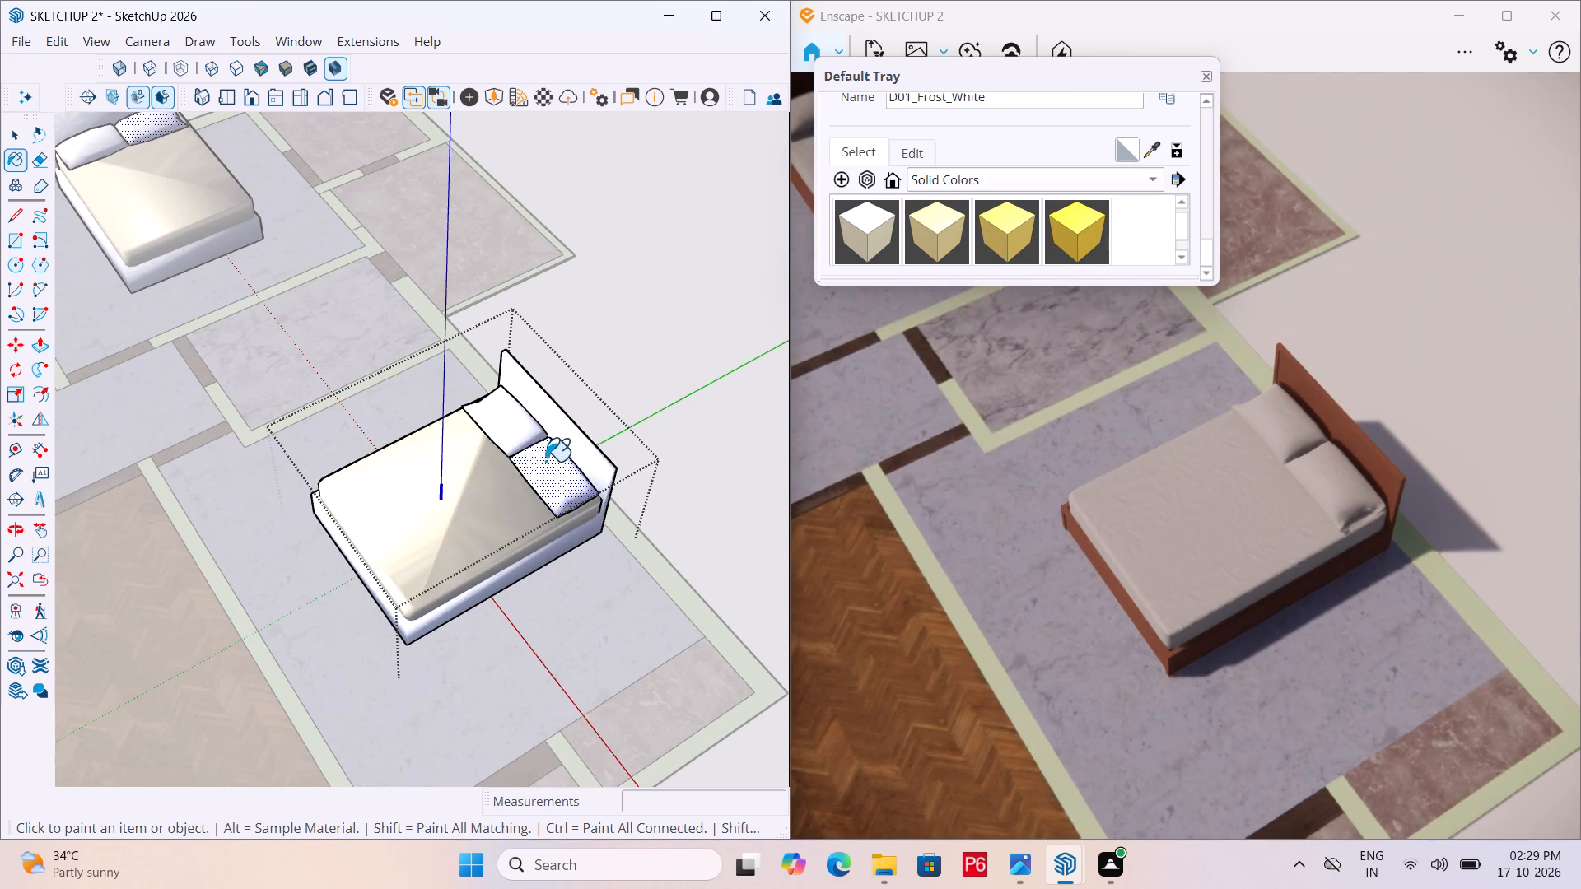
pyautogui.click(545, 461)
pyautogui.click(519, 431)
pyautogui.scroll(-5, 495, 401)
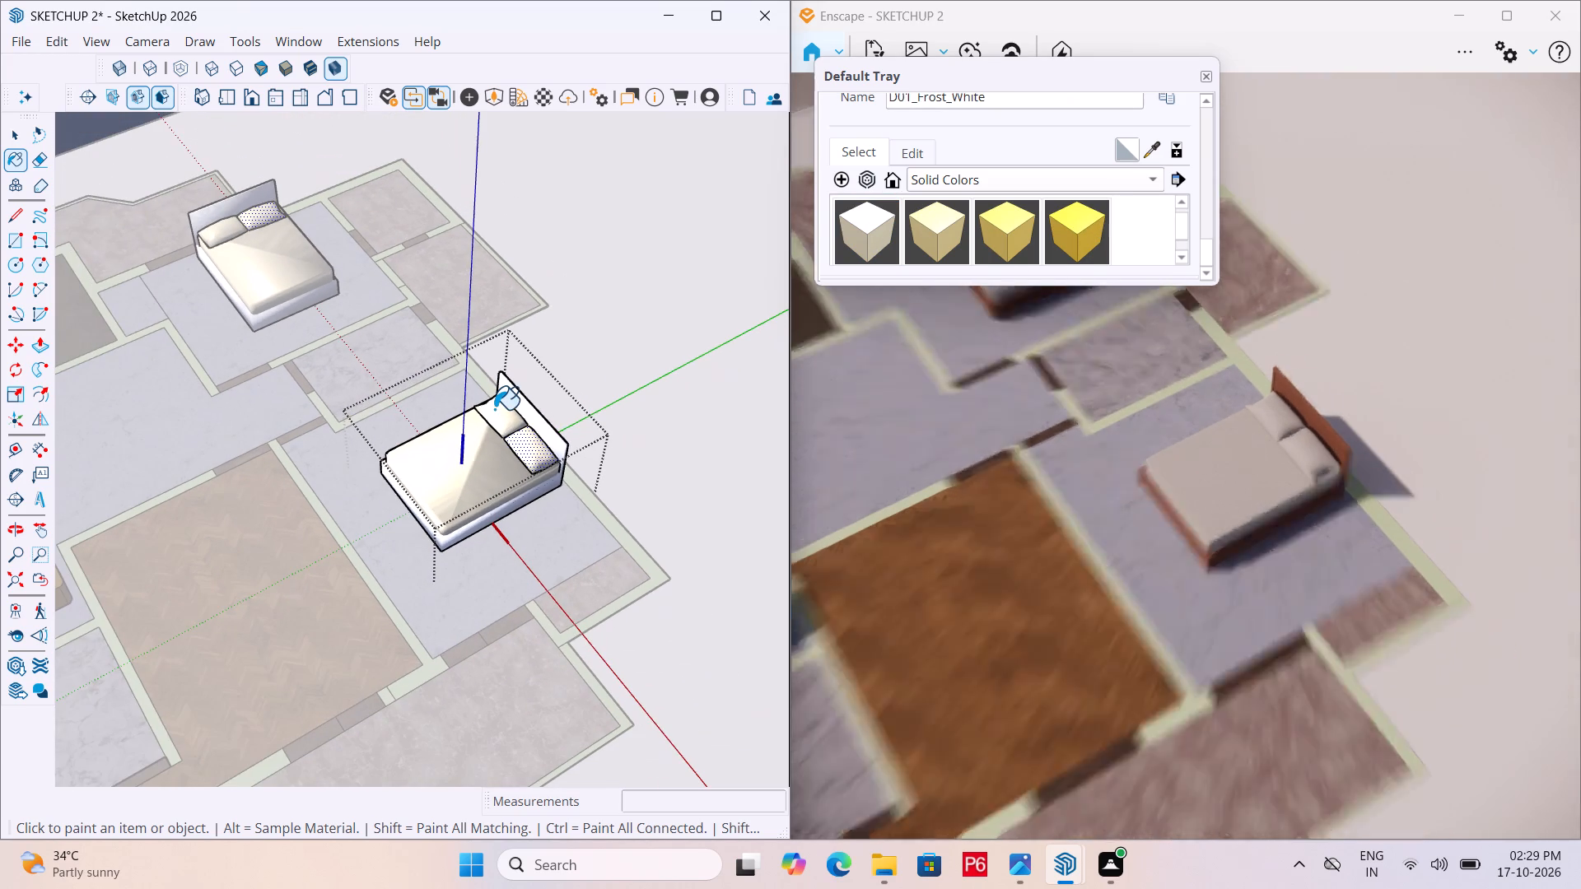
# Paint the bed's base frame with Wood_Veneer_15_1K from the Wood collection.
pyautogui.scroll(6, 437, 569)
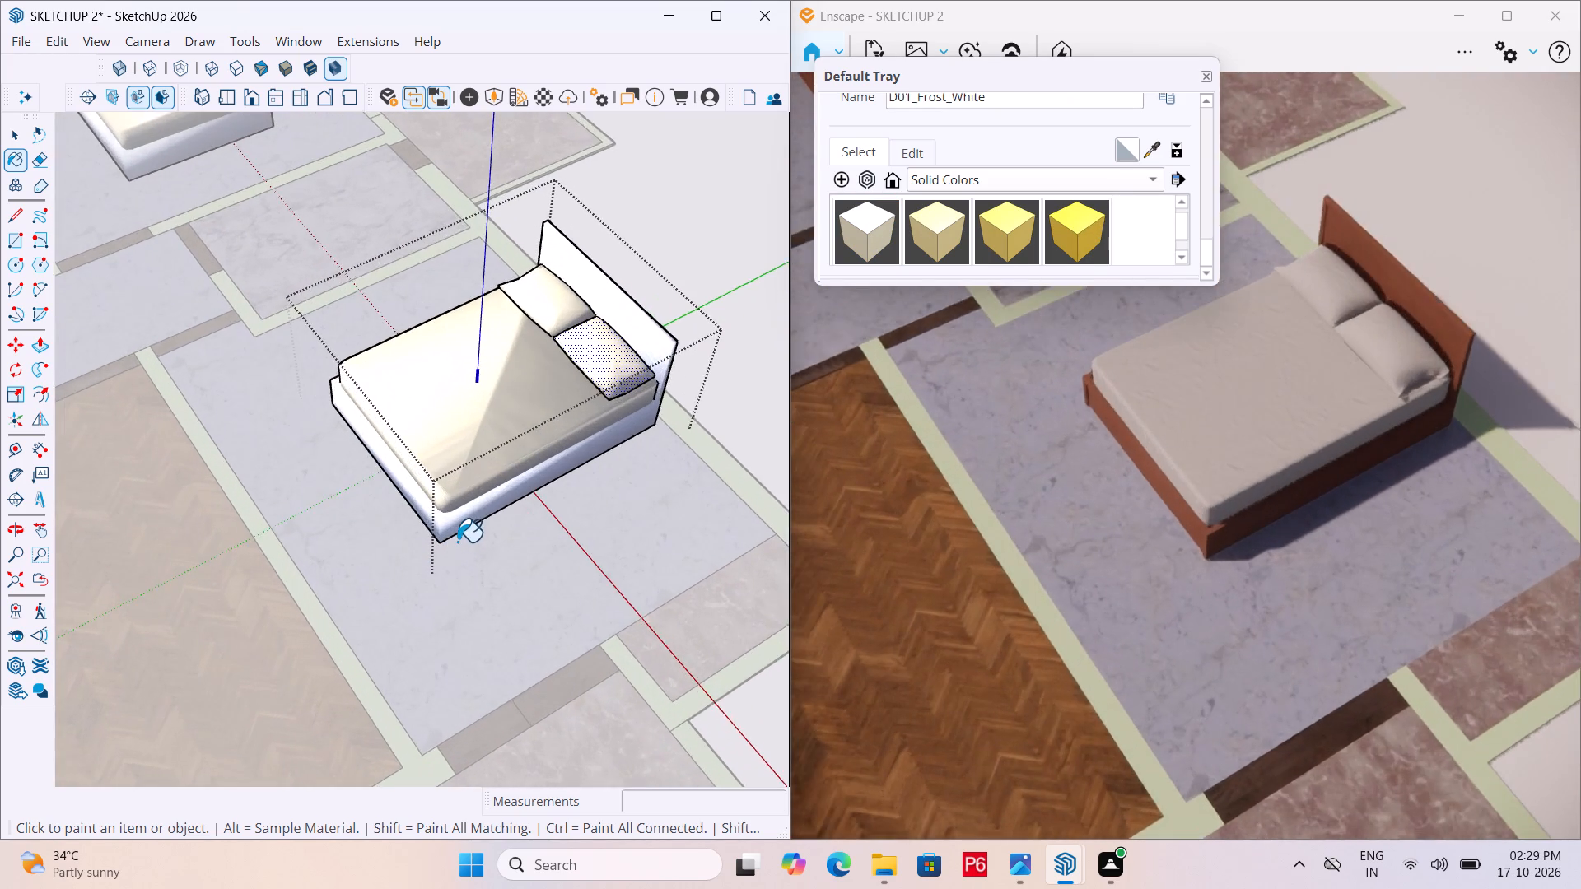
pyautogui.scroll(6, 457, 542)
pyautogui.click(1021, 185)
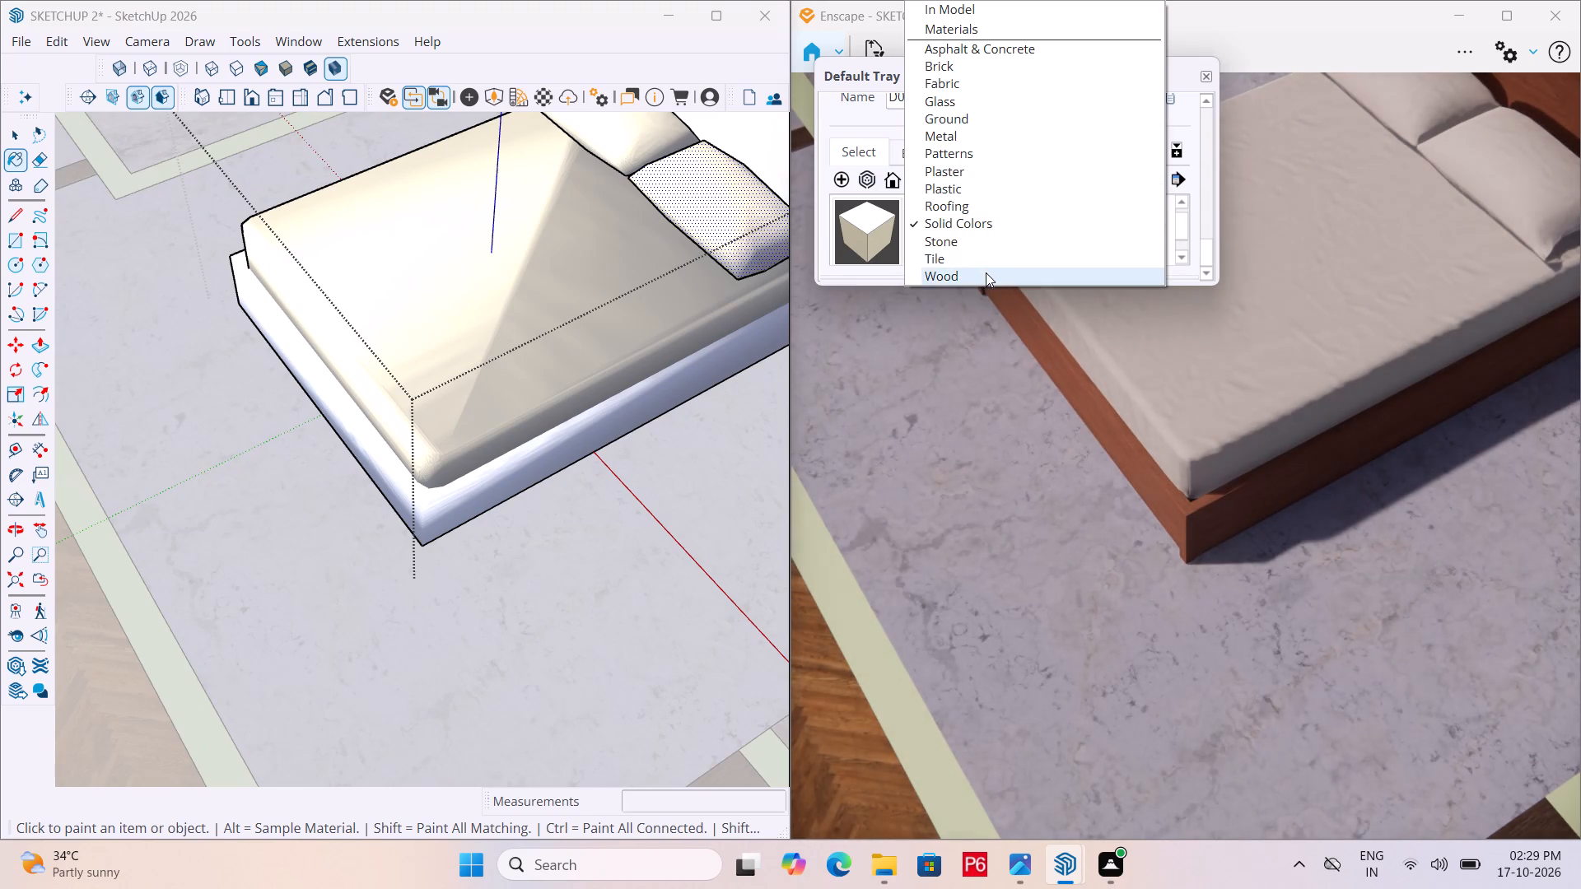
pyautogui.click(986, 275)
pyautogui.click(558, 450)
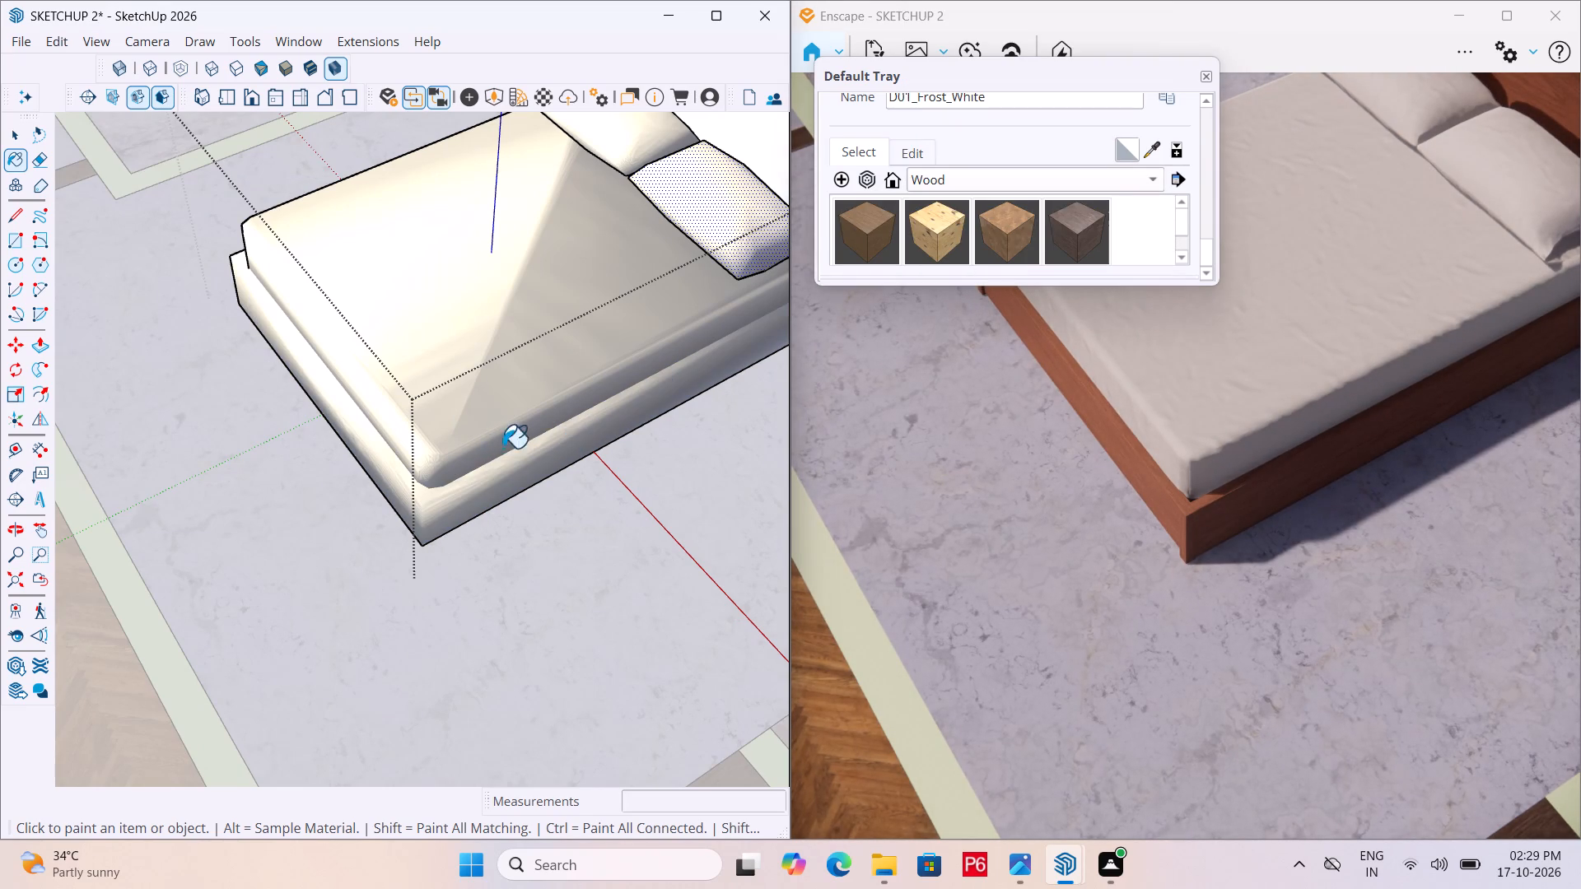
pyautogui.click(1033, 184)
pyautogui.click(952, 278)
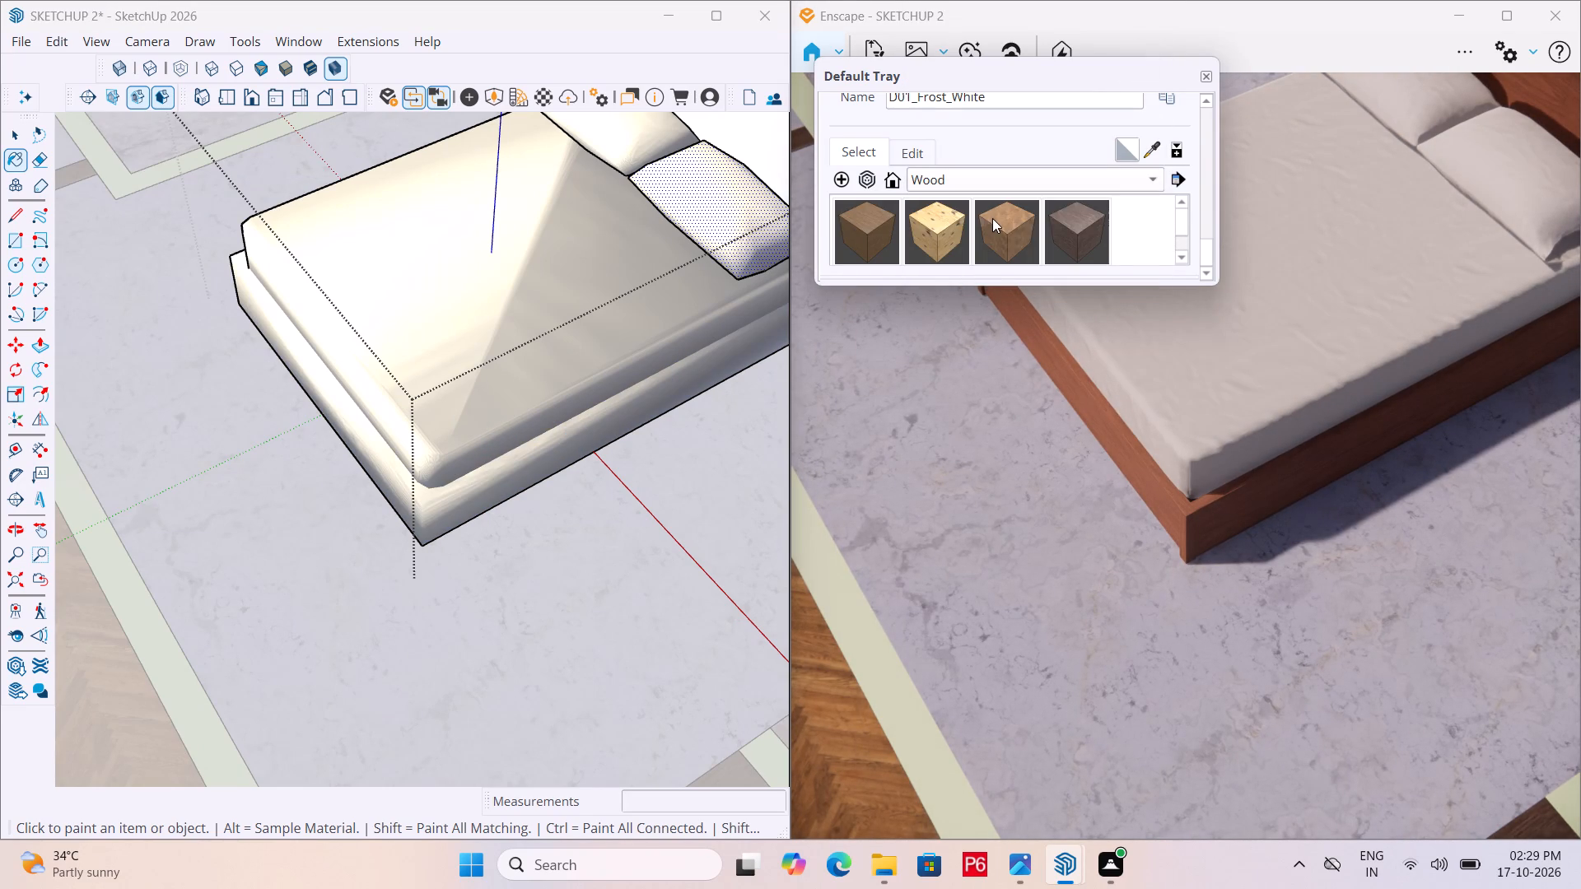
pyautogui.scroll(-2, 995, 218)
pyautogui.scroll(1, 1049, 205)
pyautogui.scroll(-2, 987, 230)
pyautogui.click(944, 235)
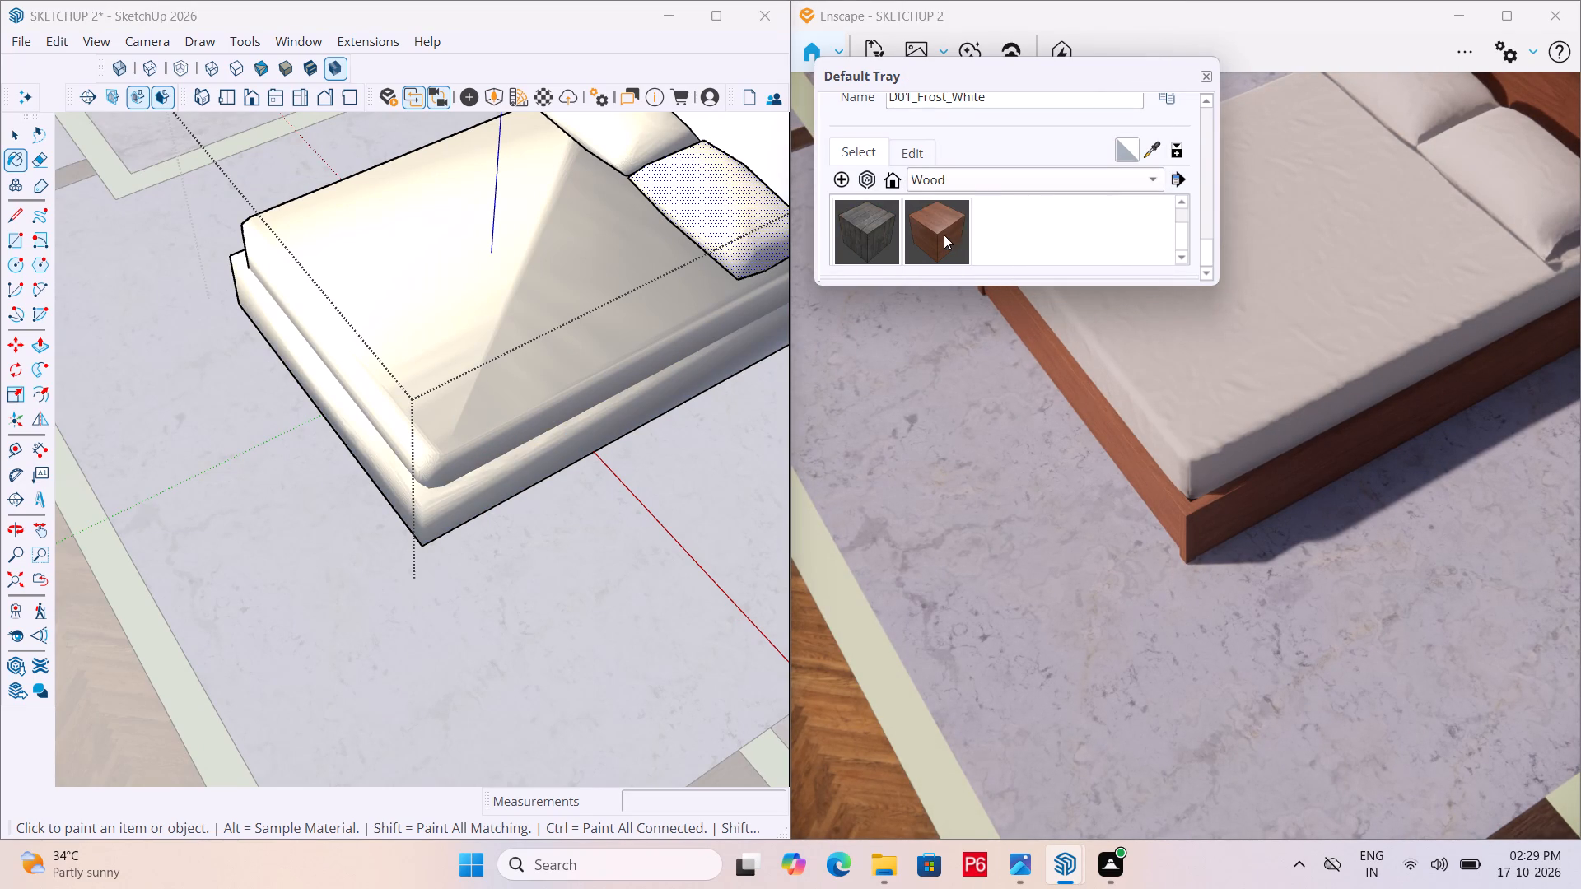
pyautogui.click(528, 472)
# Paint the headboard with Wood_Veneer_15_1K, finish editing the bed, and put away the materials browser.
pyautogui.scroll(-5, 409, 539)
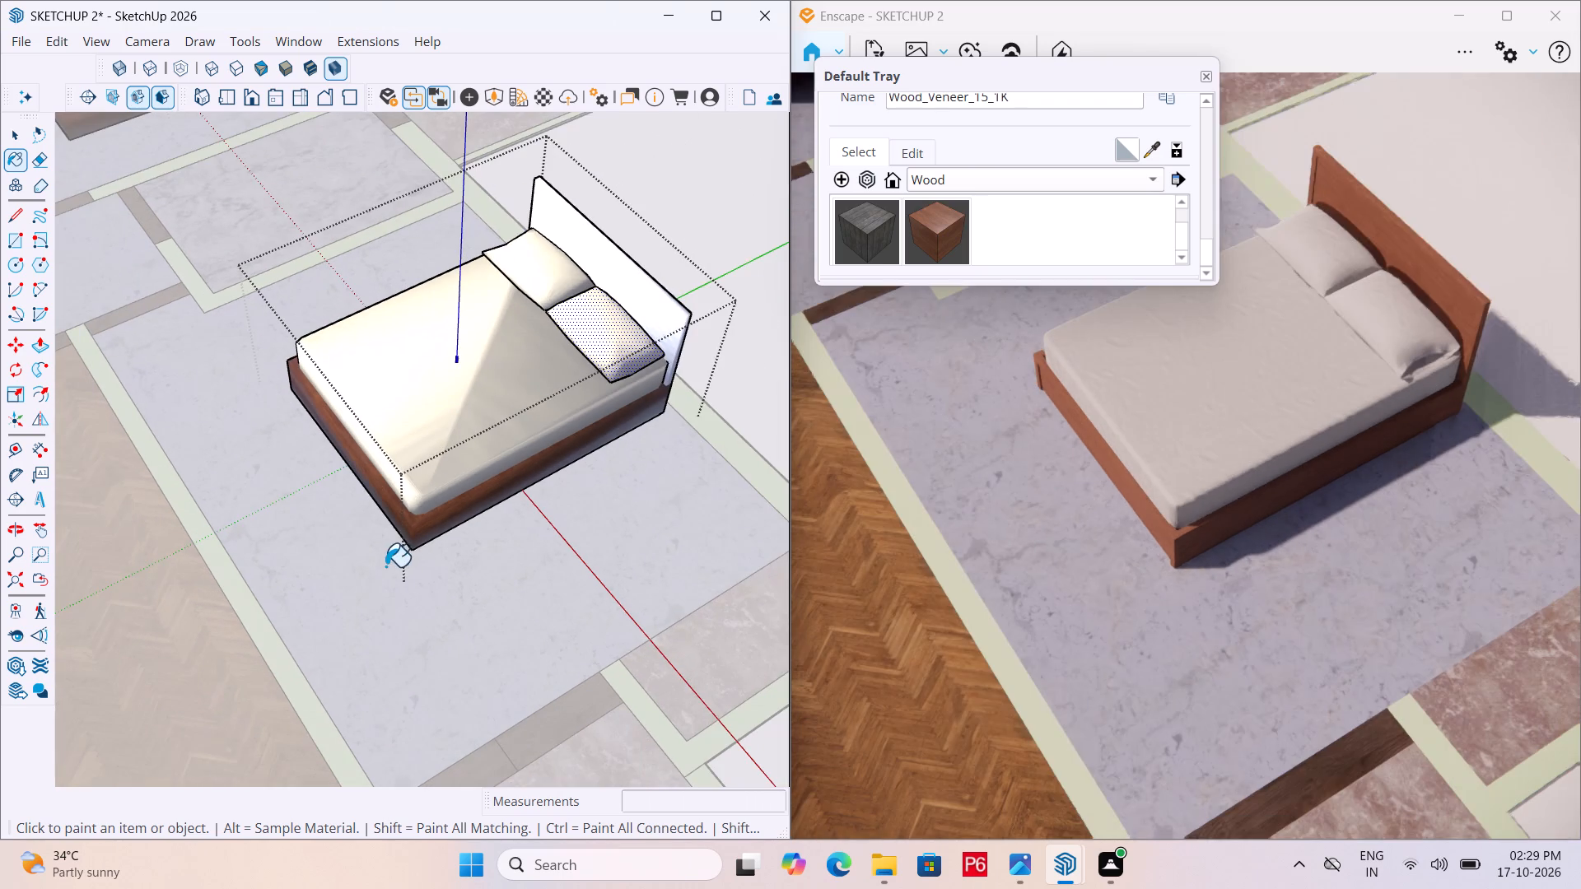
pyautogui.click(660, 298)
pyautogui.scroll(-3, 459, 270)
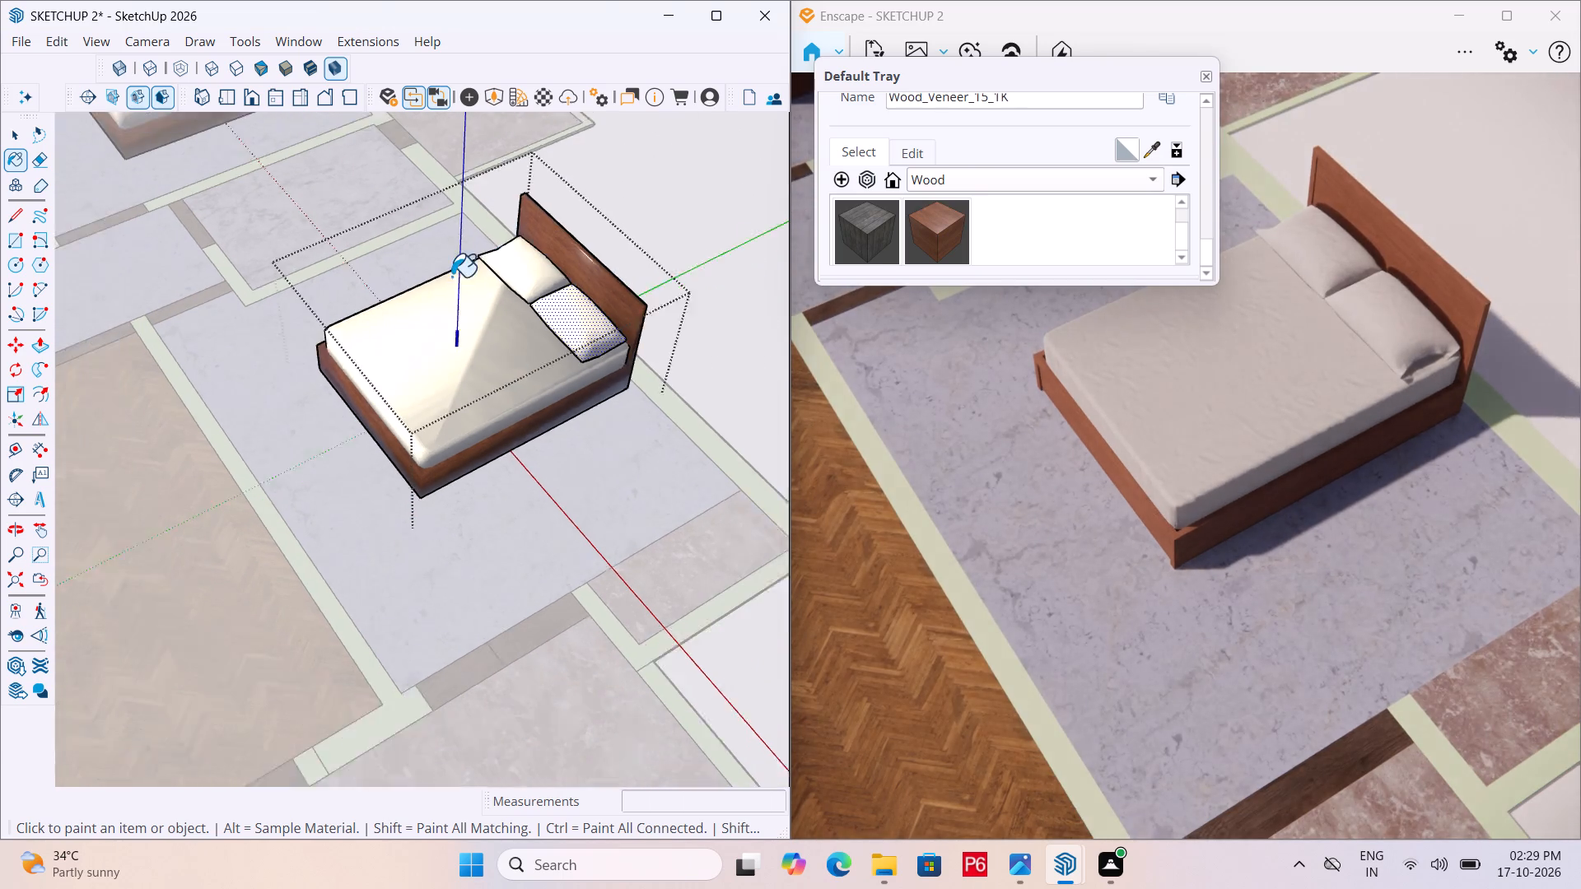
pyautogui.scroll(-6, 451, 277)
pyautogui.press('space')
pyautogui.click(675, 202)
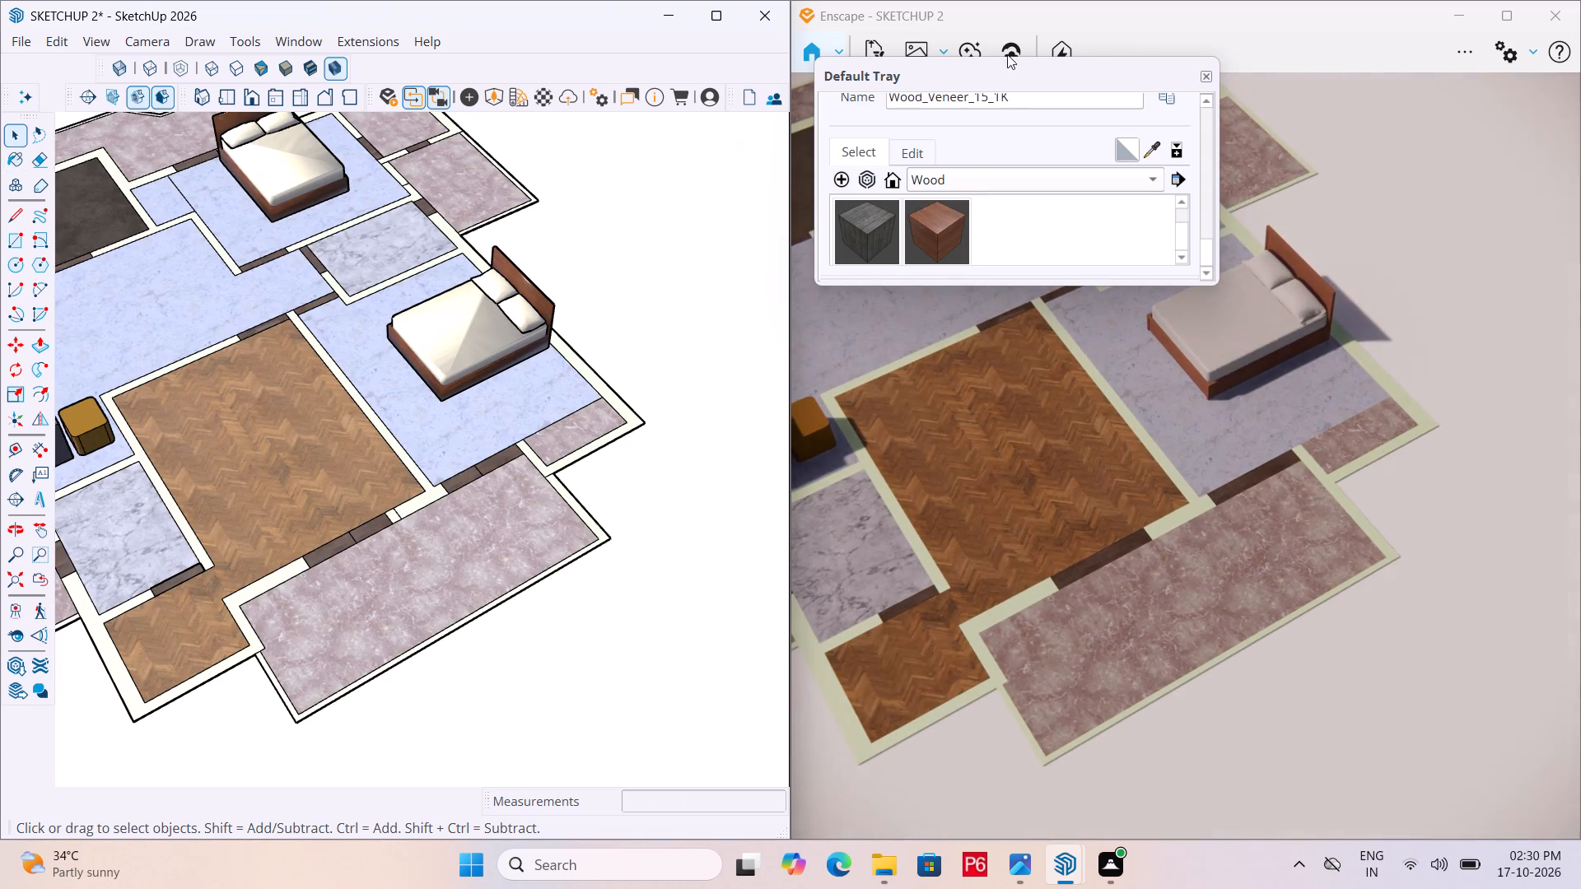
pyautogui.click(1208, 77)
# Save the model with the repainted beds.
pyautogui.scroll(-5, 380, 379)
pyautogui.moveTo(324, 444); pyautogui.dragTo(371, 444, button='middle')
pyautogui.hotkey('ctrl', 's')
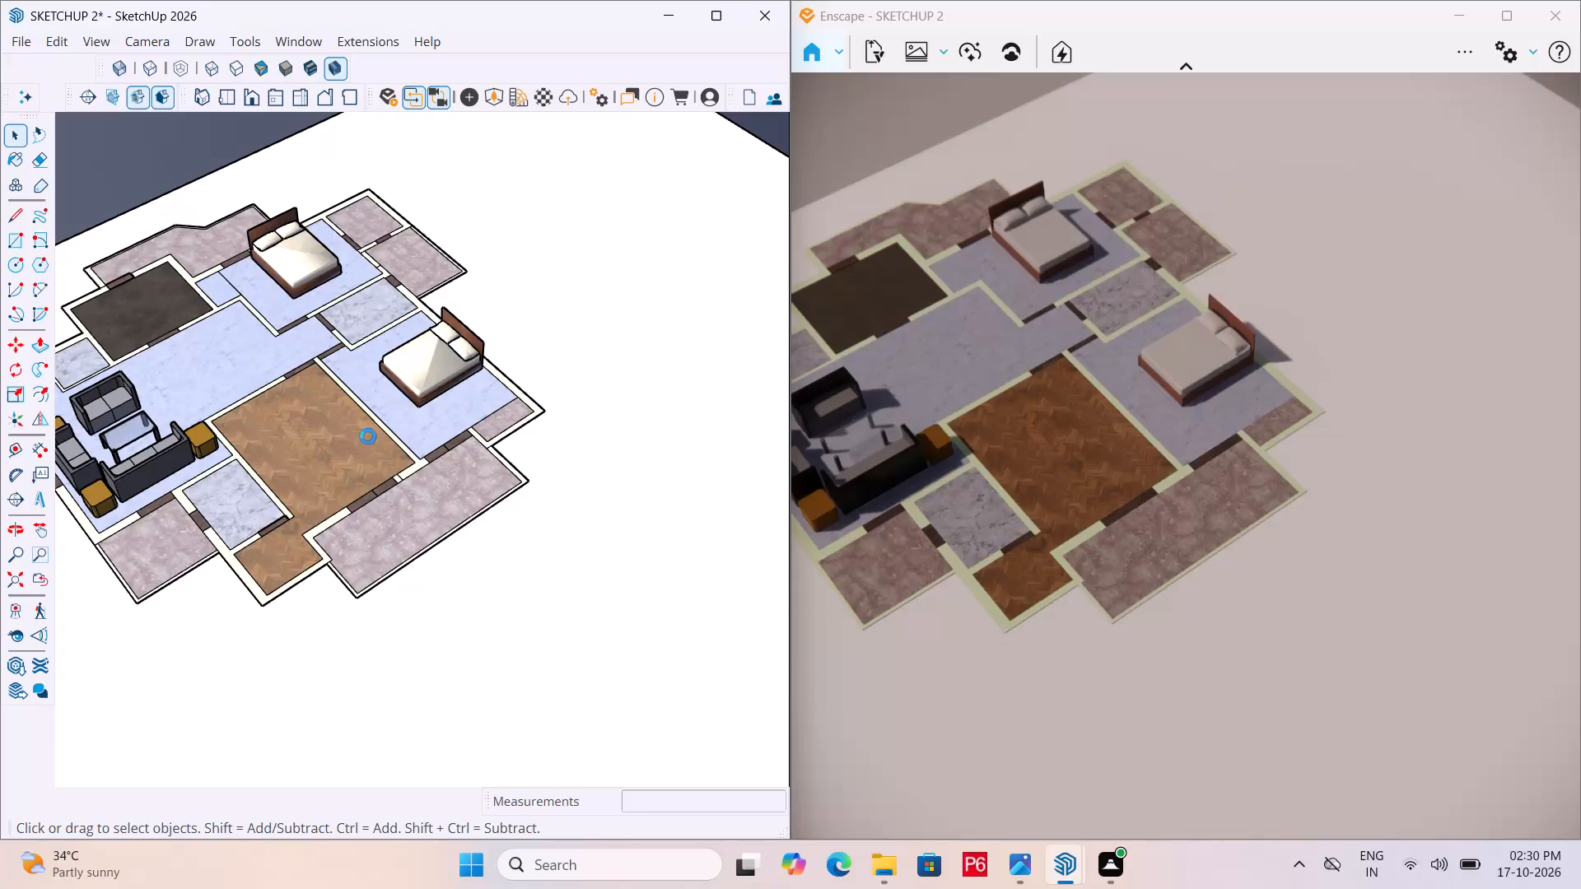
pyautogui.hotkey('ctrl', 's')
pyautogui.hotkey('ctrl', 's')
# Examine the furnished apartment from several sides, comparing the beds and living room furniture with the Enscape view.
pyautogui.scroll(-1, 324, 440)
pyautogui.moveTo(324, 440); pyautogui.dragTo(427, 480, button='middle')
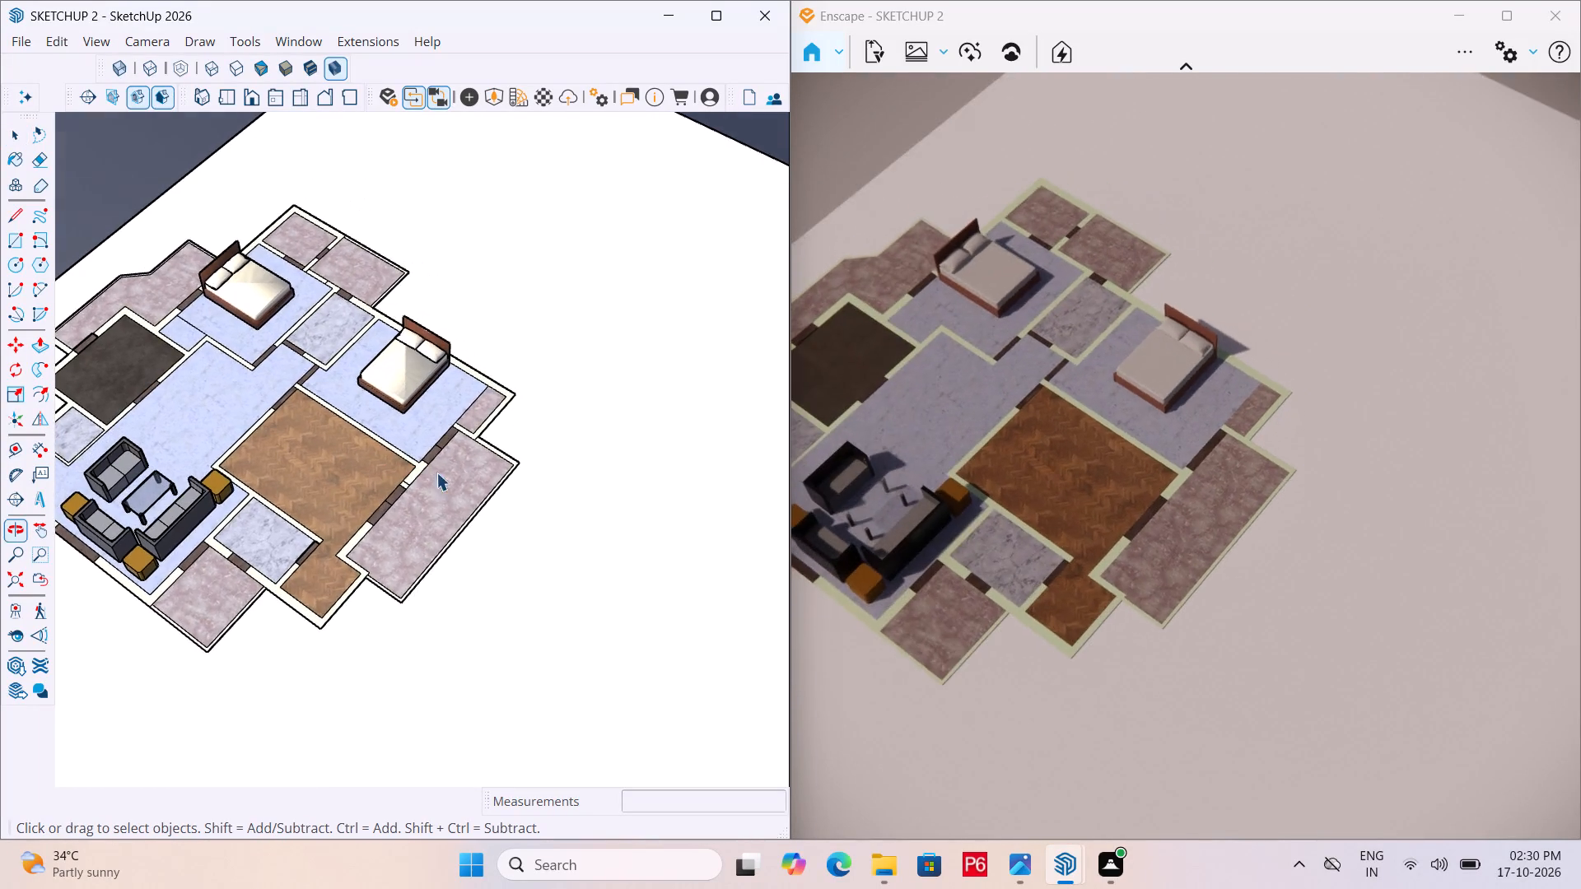
pyautogui.scroll(-5, 571, 434)
pyautogui.scroll(1, 273, 472)
pyautogui.moveTo(273, 472); pyautogui.dragTo(160, 391, button='middle')
pyautogui.scroll(5, 179, 387)
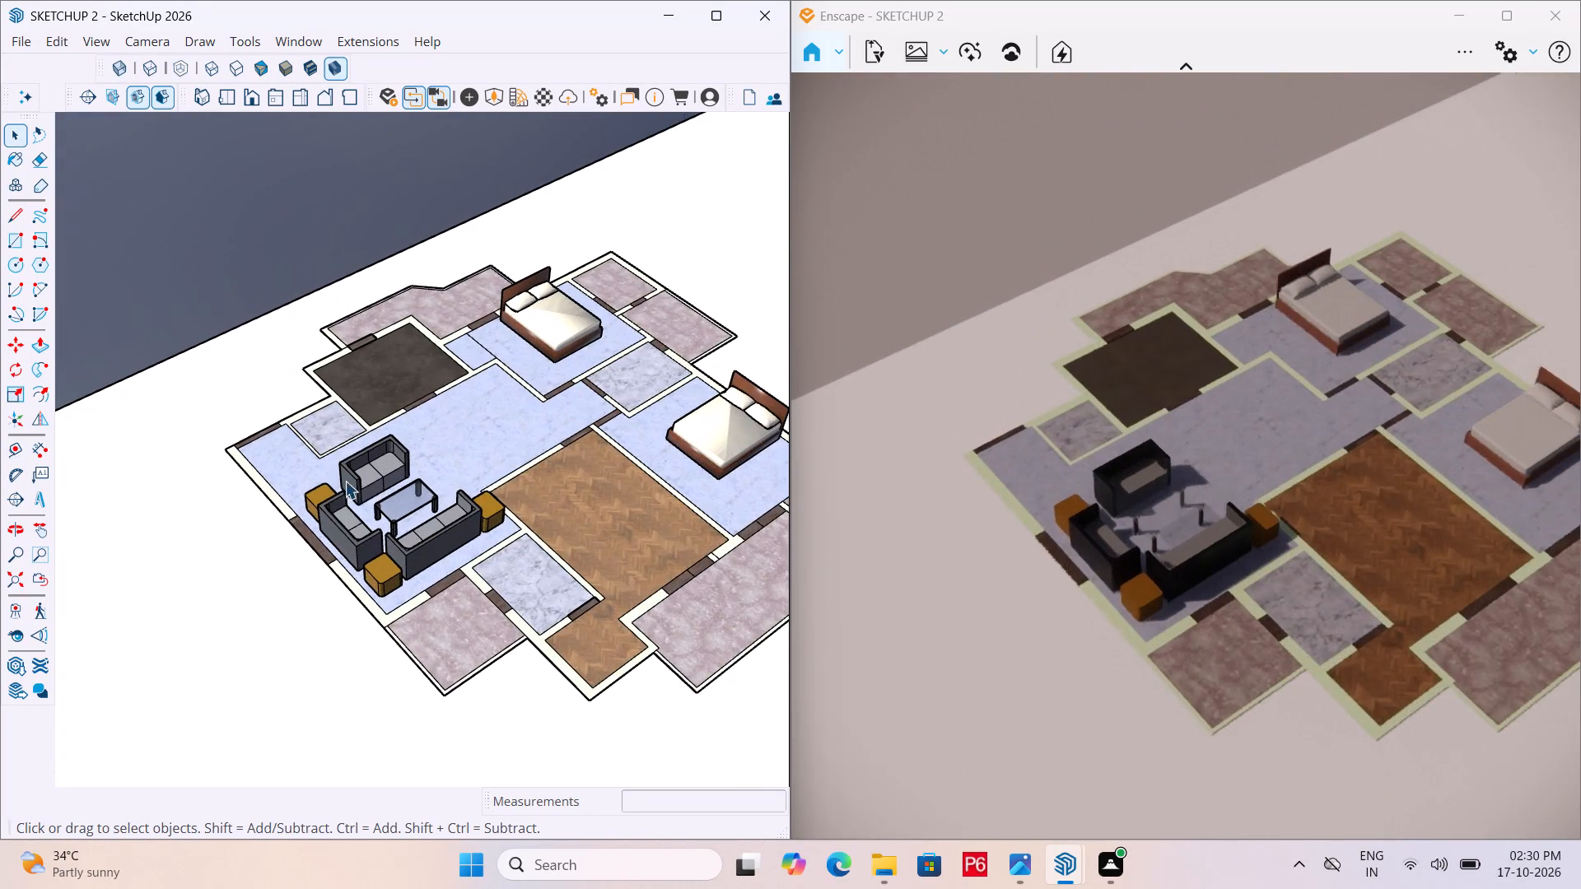
pyautogui.scroll(-5, 58, 426)
pyautogui.moveTo(35, 484); pyautogui.dragTo(208, 510, button='middle')
pyautogui.scroll(-1, 208, 510)
pyautogui.moveTo(168, 468); pyautogui.dragTo(254, 504, button='middle')
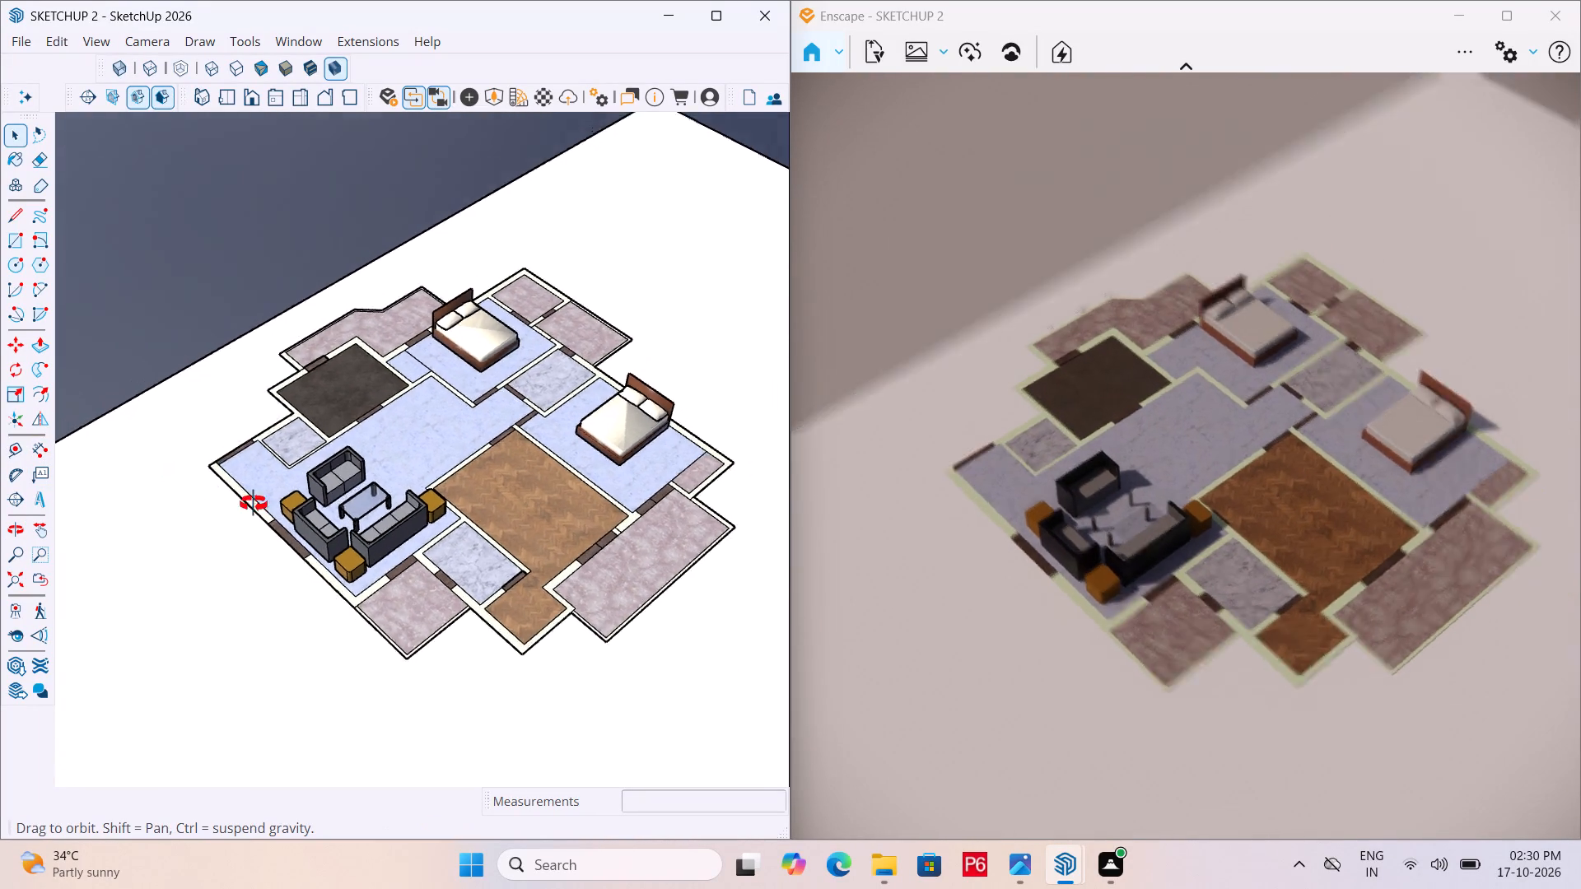
pyautogui.moveTo(254, 504); pyautogui.dragTo(1257, 450, button='middle')
pyautogui.moveTo(641, 425); pyautogui.dragTo(578, 576, button='middle')
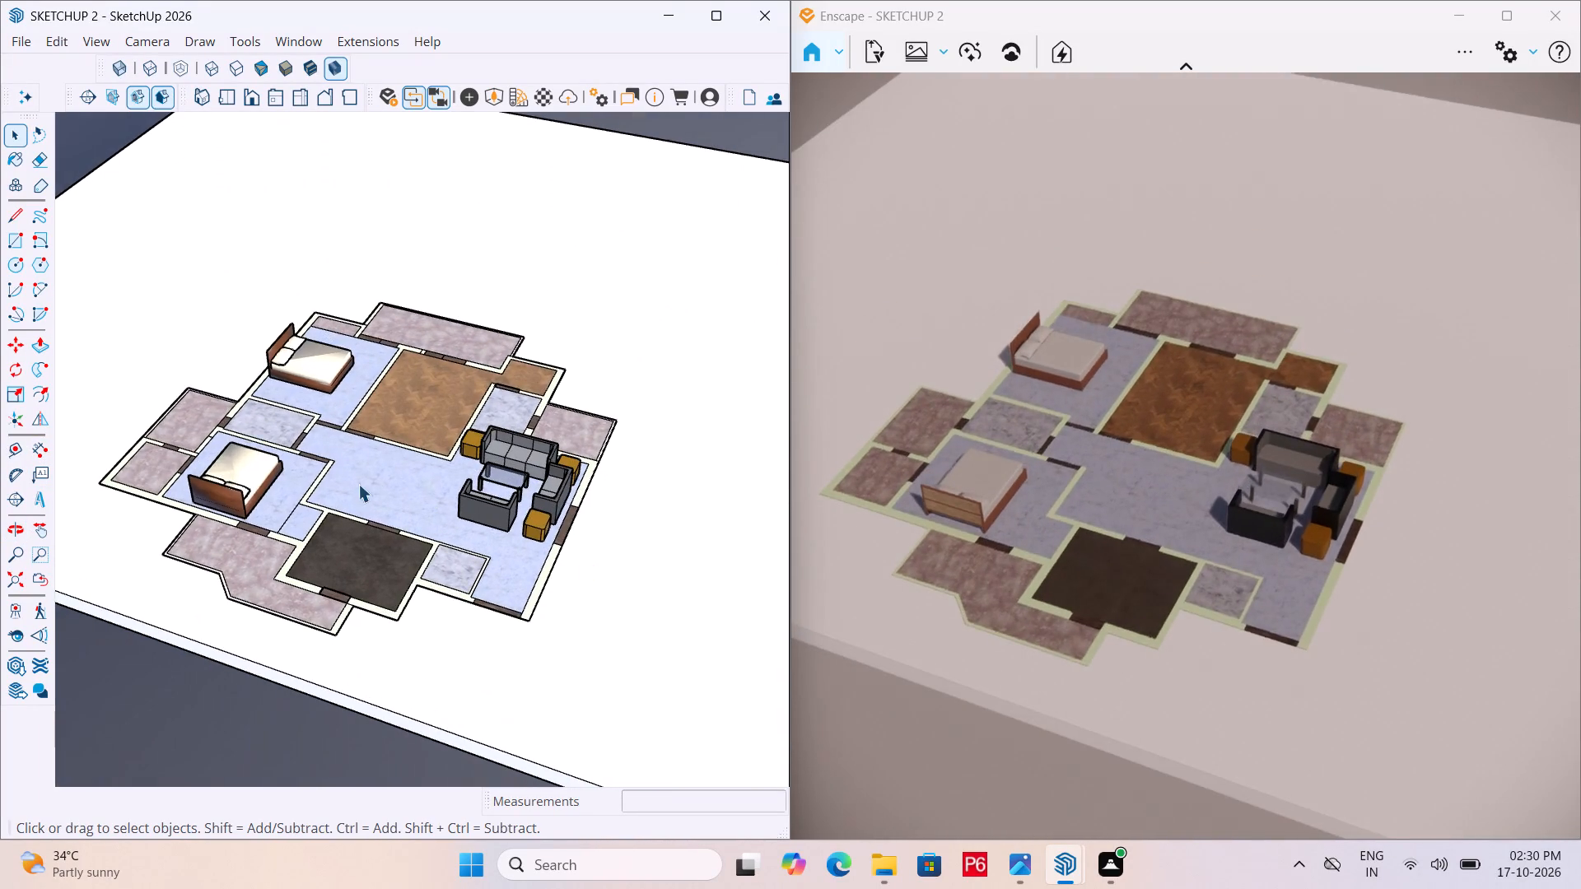
pyautogui.scroll(6, 314, 475)
pyautogui.scroll(-5, 501, 444)
pyautogui.moveTo(473, 477); pyautogui.dragTo(413, 533, button='middle')
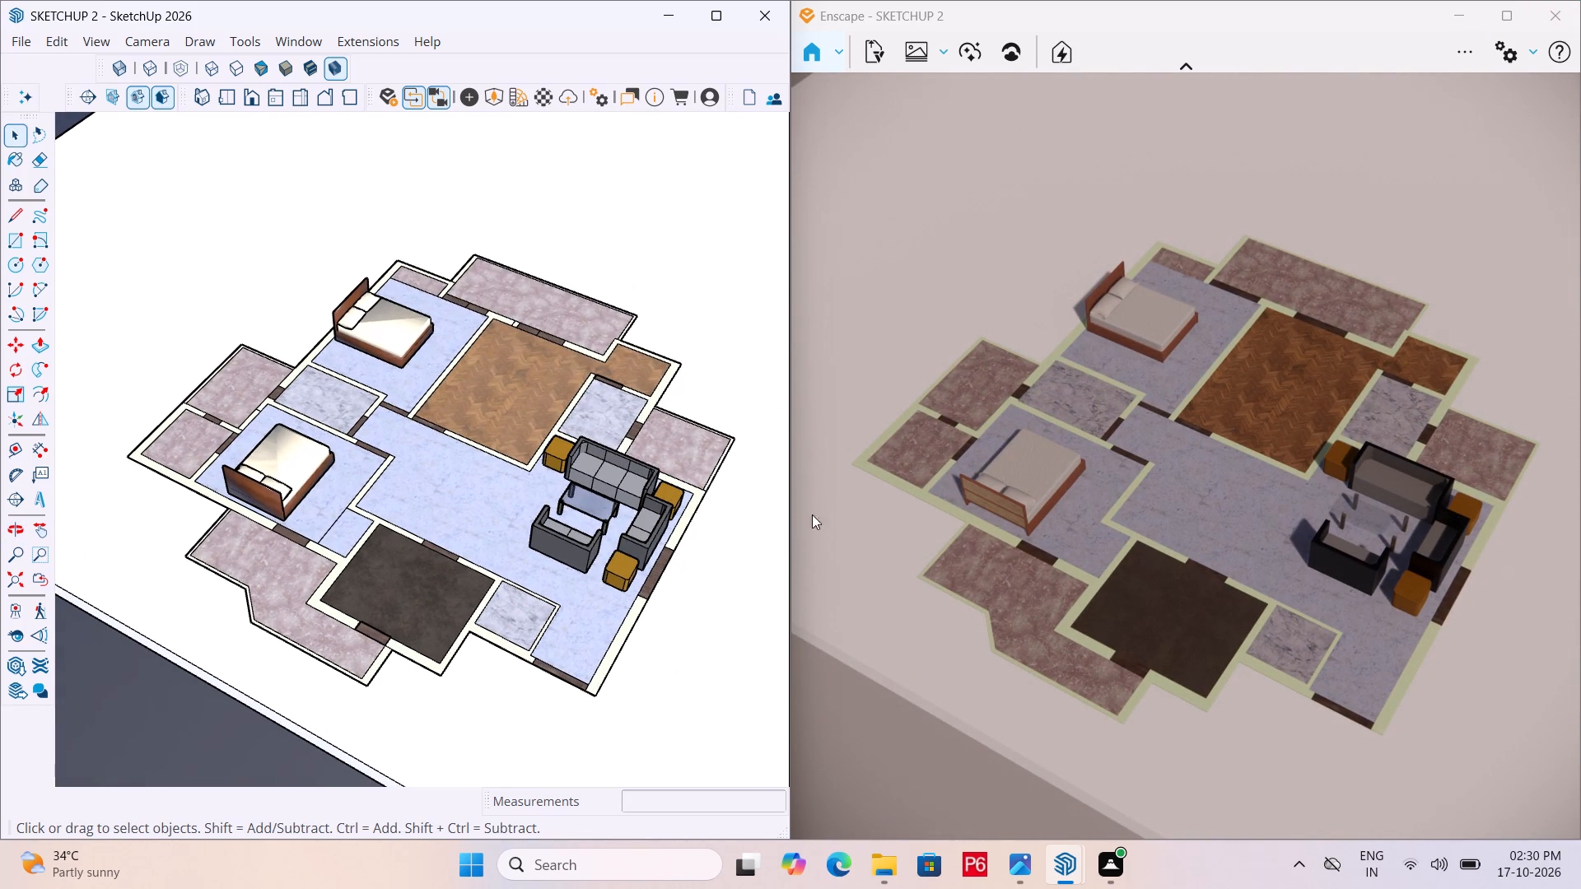
# Widen the SketchUp modelling window so that the Enscape view takes up less of the screen.
pyautogui.moveTo(790, 361); pyautogui.dragTo(907, 354)
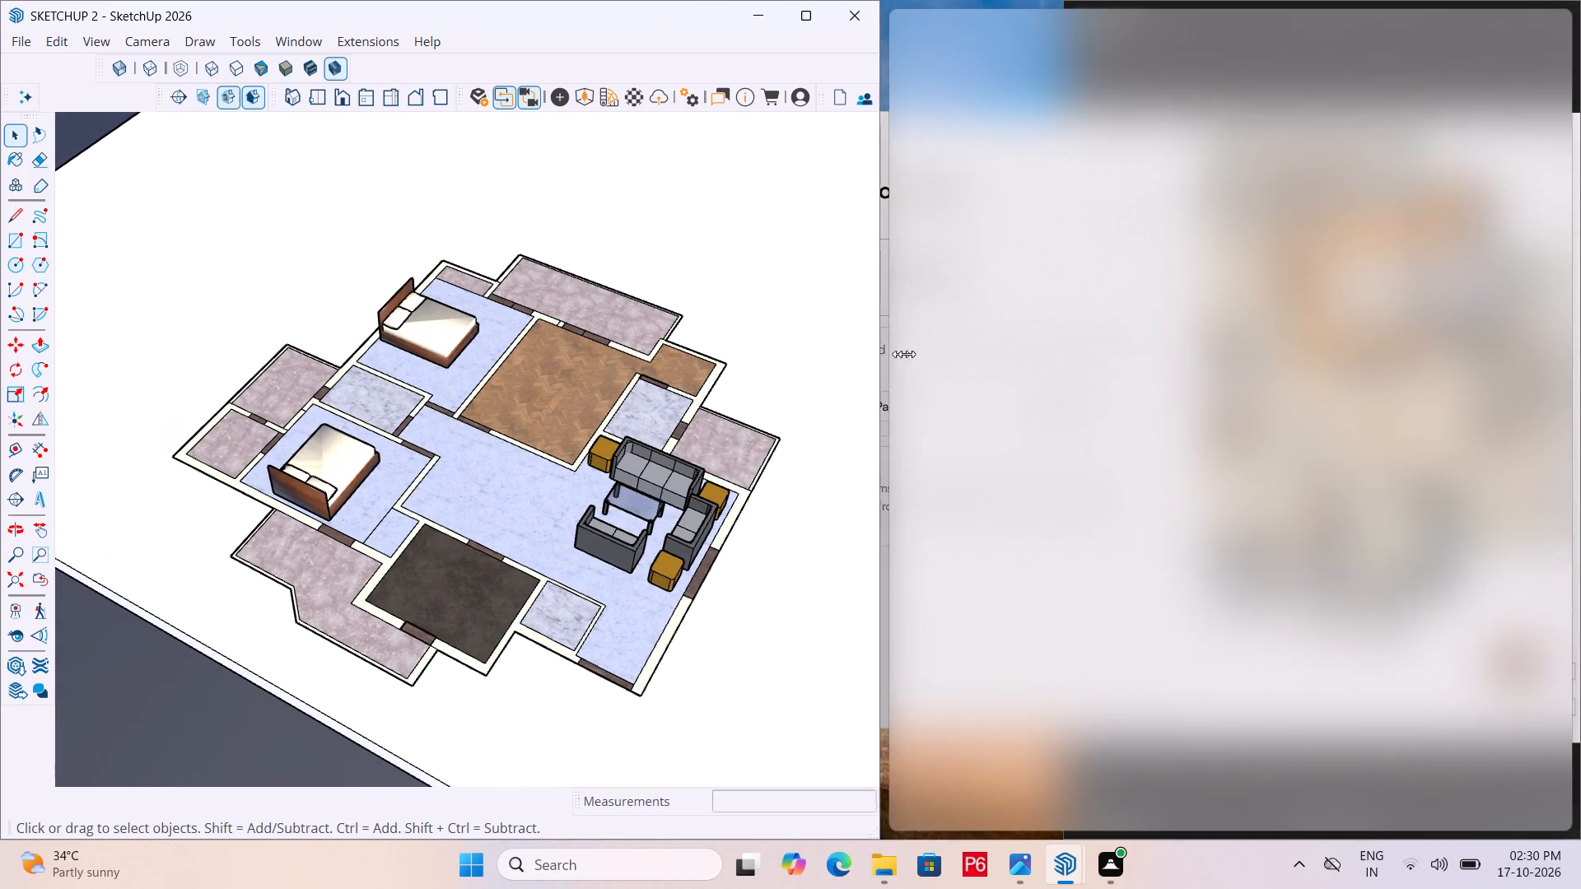
pyautogui.moveTo(907, 354); pyautogui.dragTo(1200, 354)
# Examine both beds' materials and placement up close and within the whole apartment.
pyautogui.scroll(-4, 309, 479)
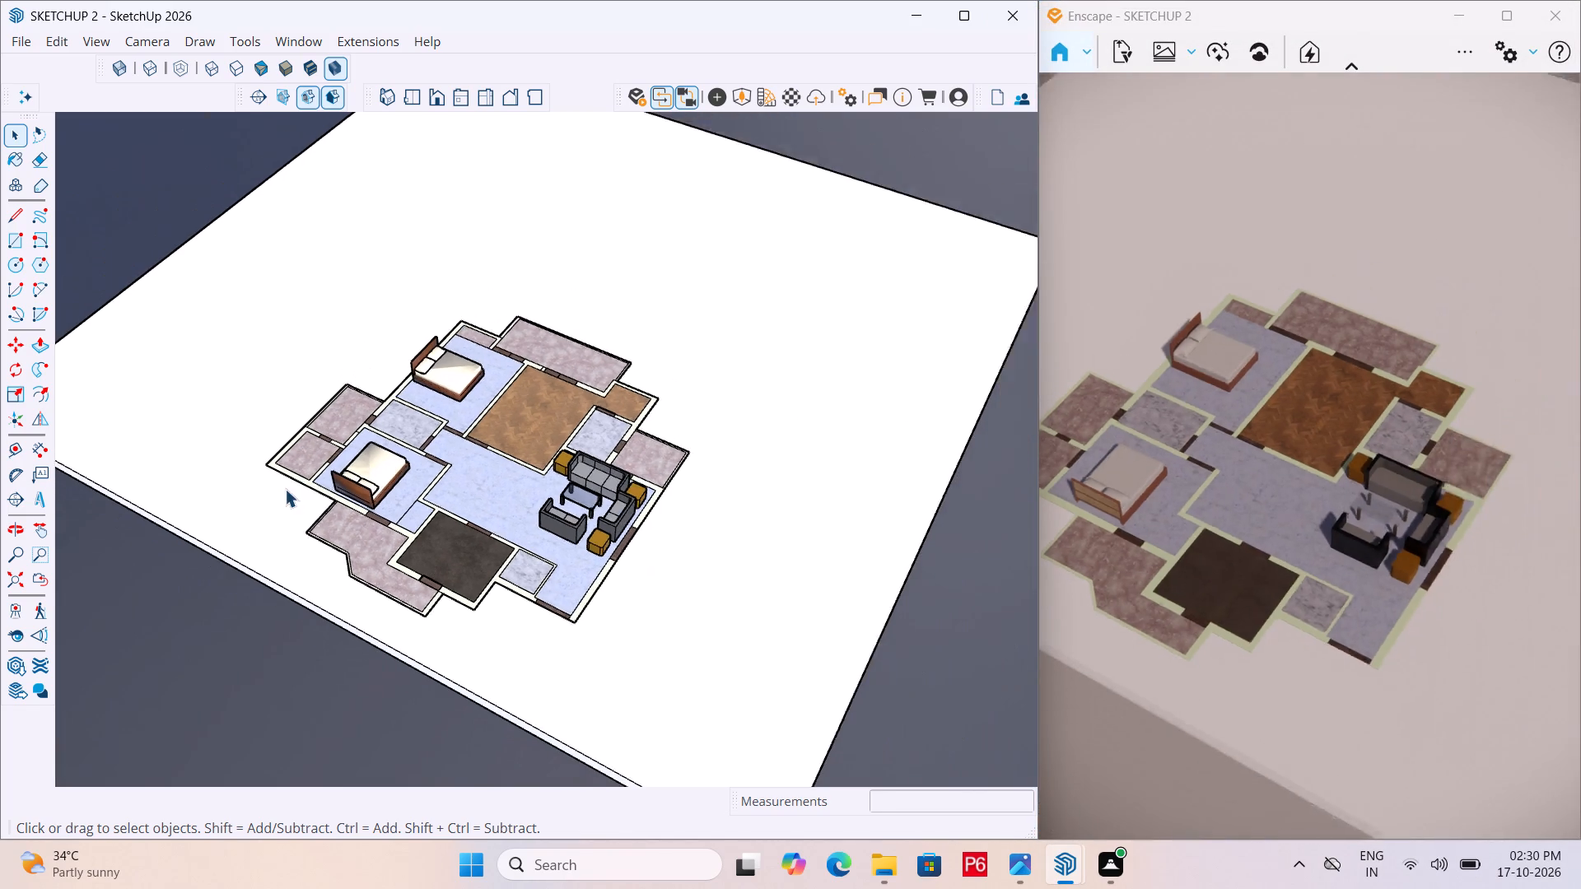
pyautogui.scroll(-1, 285, 489)
pyautogui.scroll(4, 345, 533)
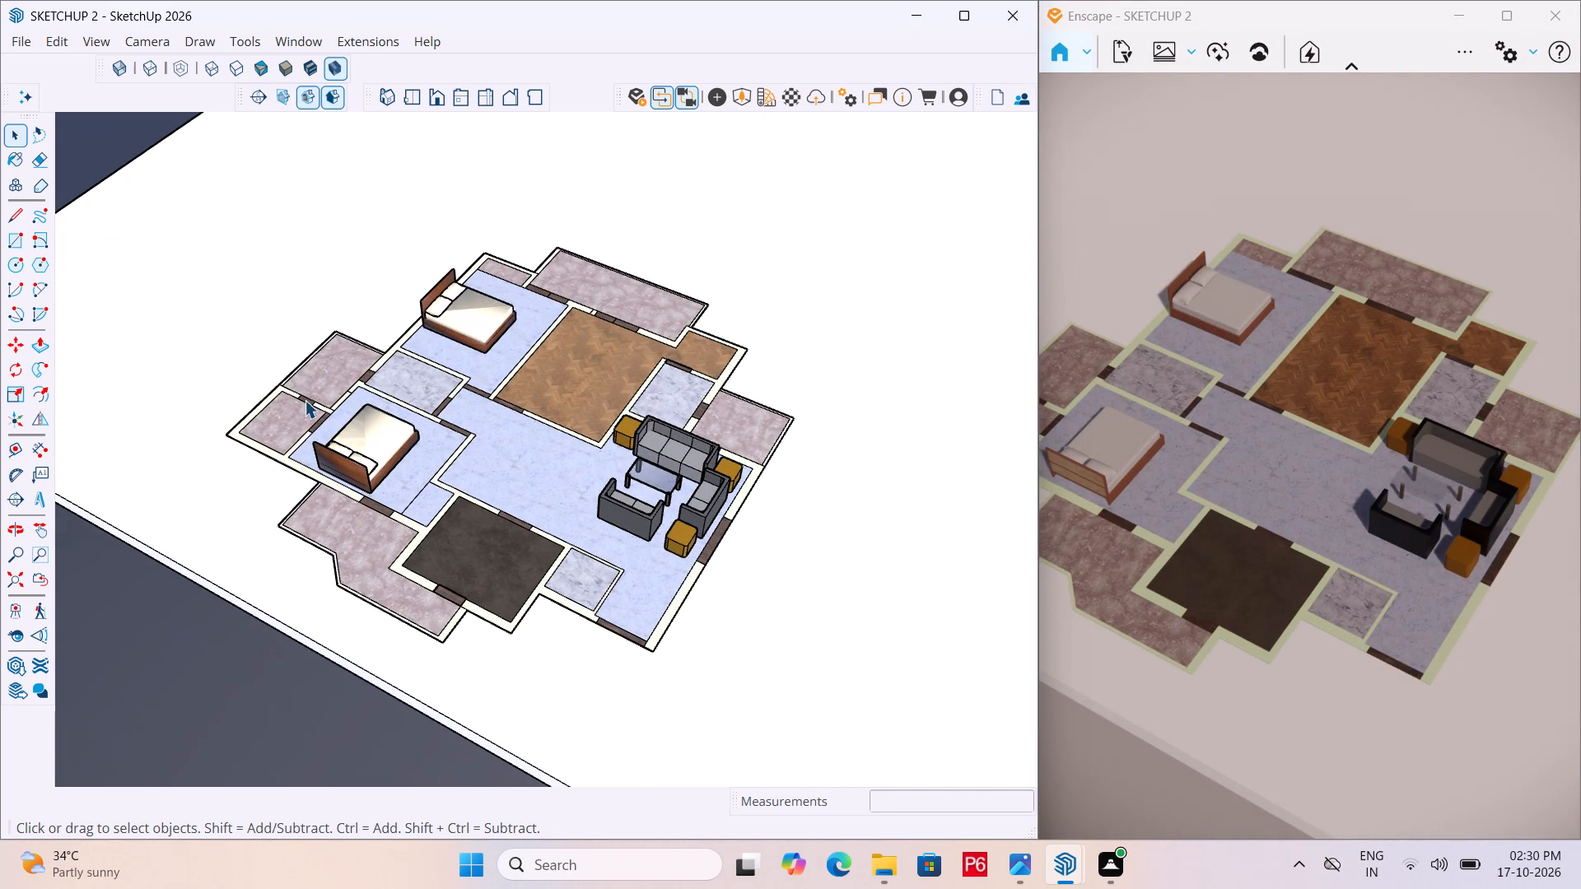
pyautogui.scroll(6, 287, 376)
pyautogui.scroll(6, 443, 468)
pyautogui.scroll(-7, 229, 464)
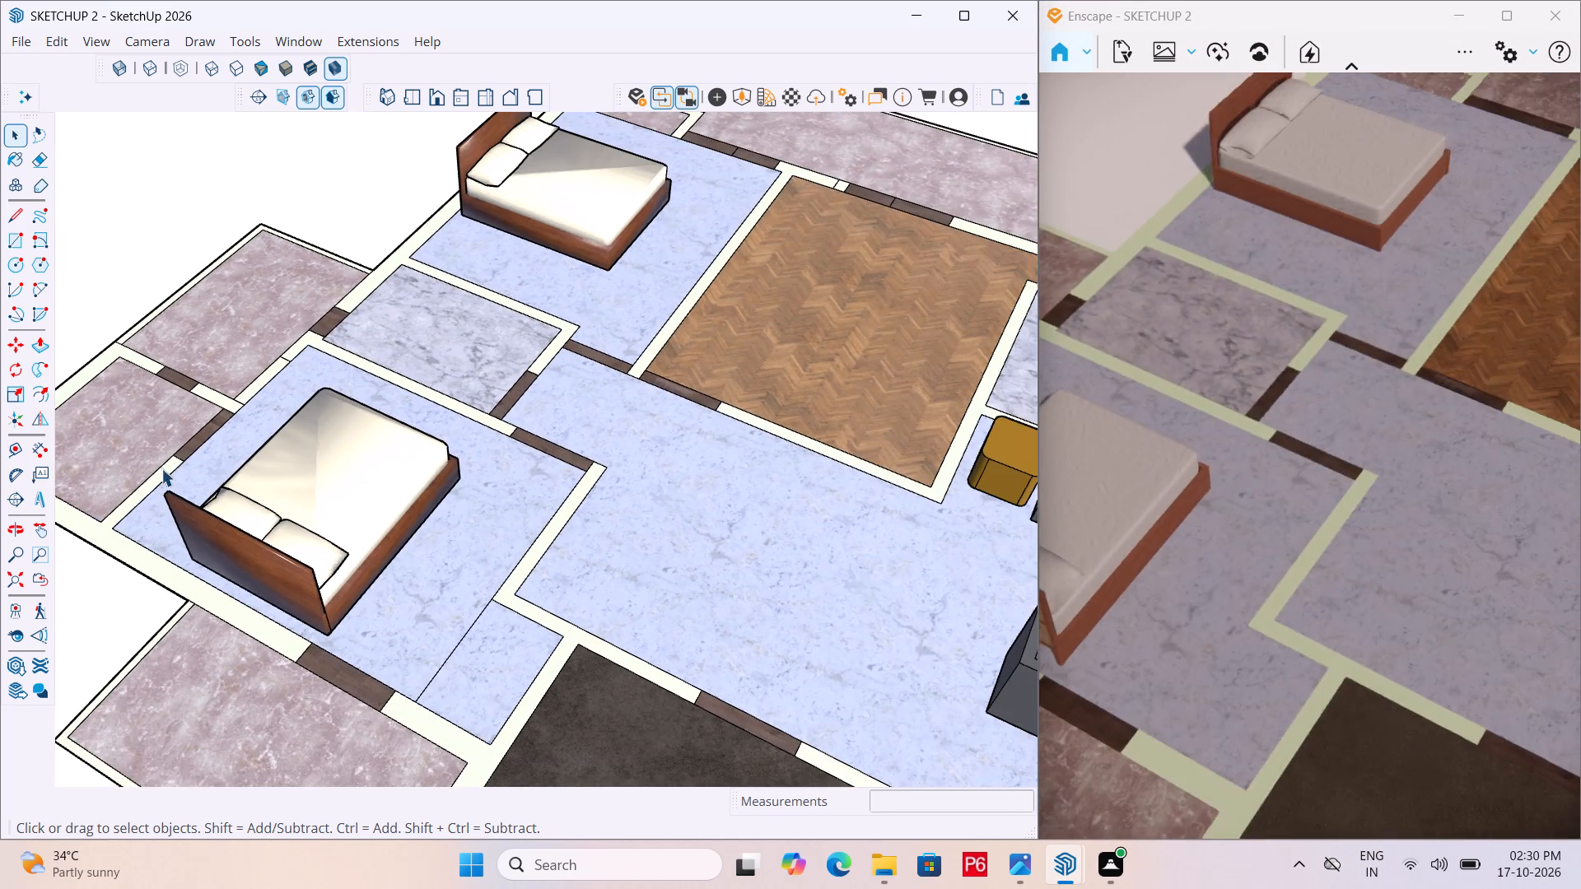
pyautogui.scroll(-10, 169, 463)
# Save the model.
pyautogui.hotkey('ctrl', 's')
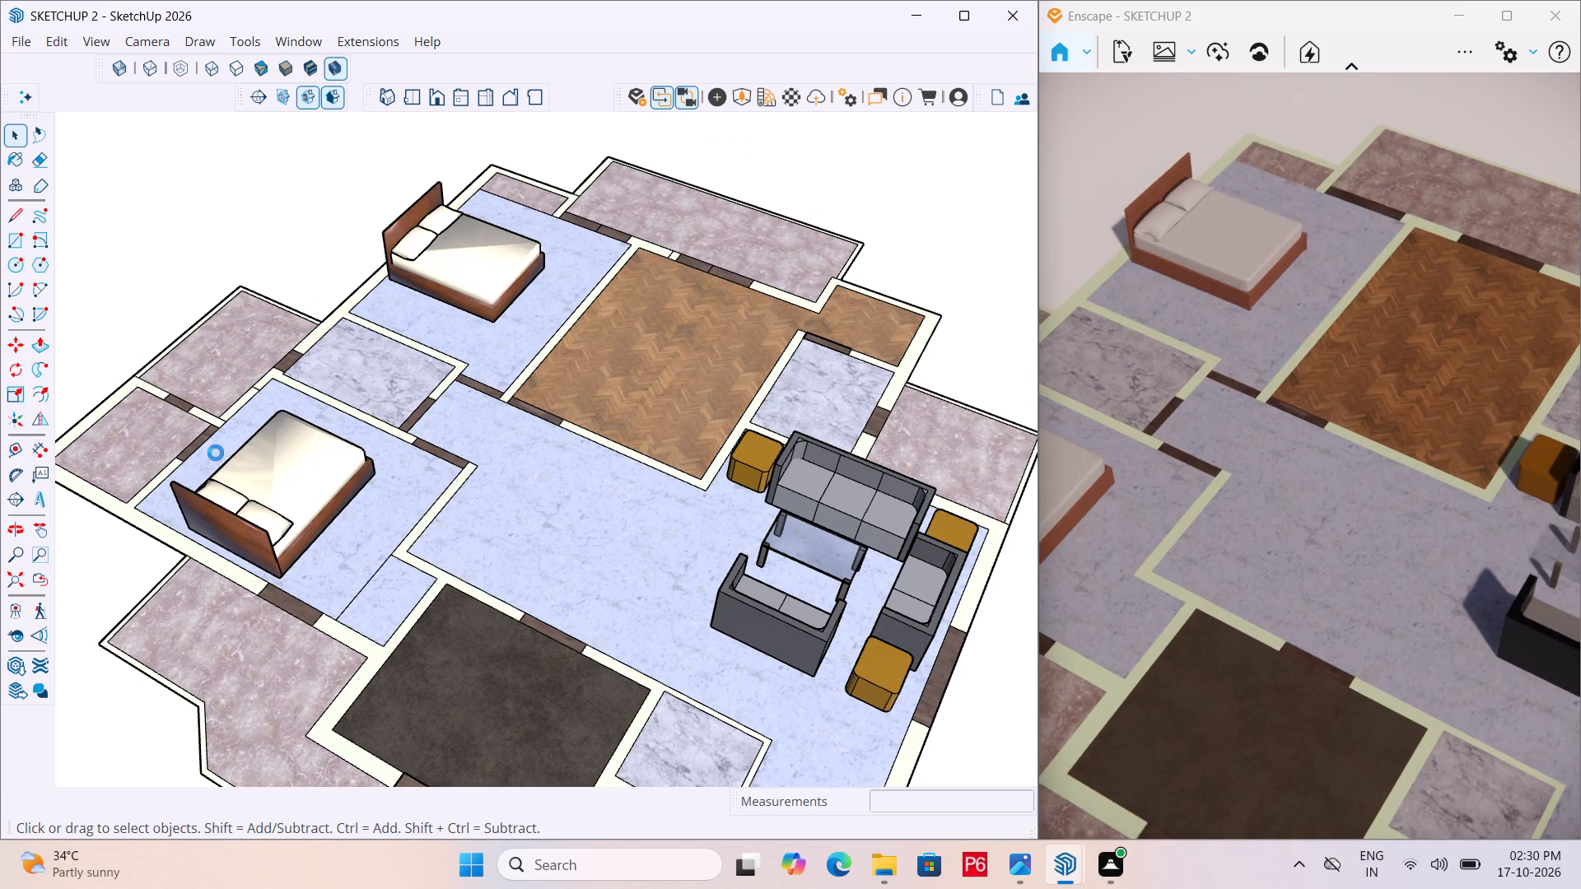
pyautogui.hotkey('ctrl', 's')
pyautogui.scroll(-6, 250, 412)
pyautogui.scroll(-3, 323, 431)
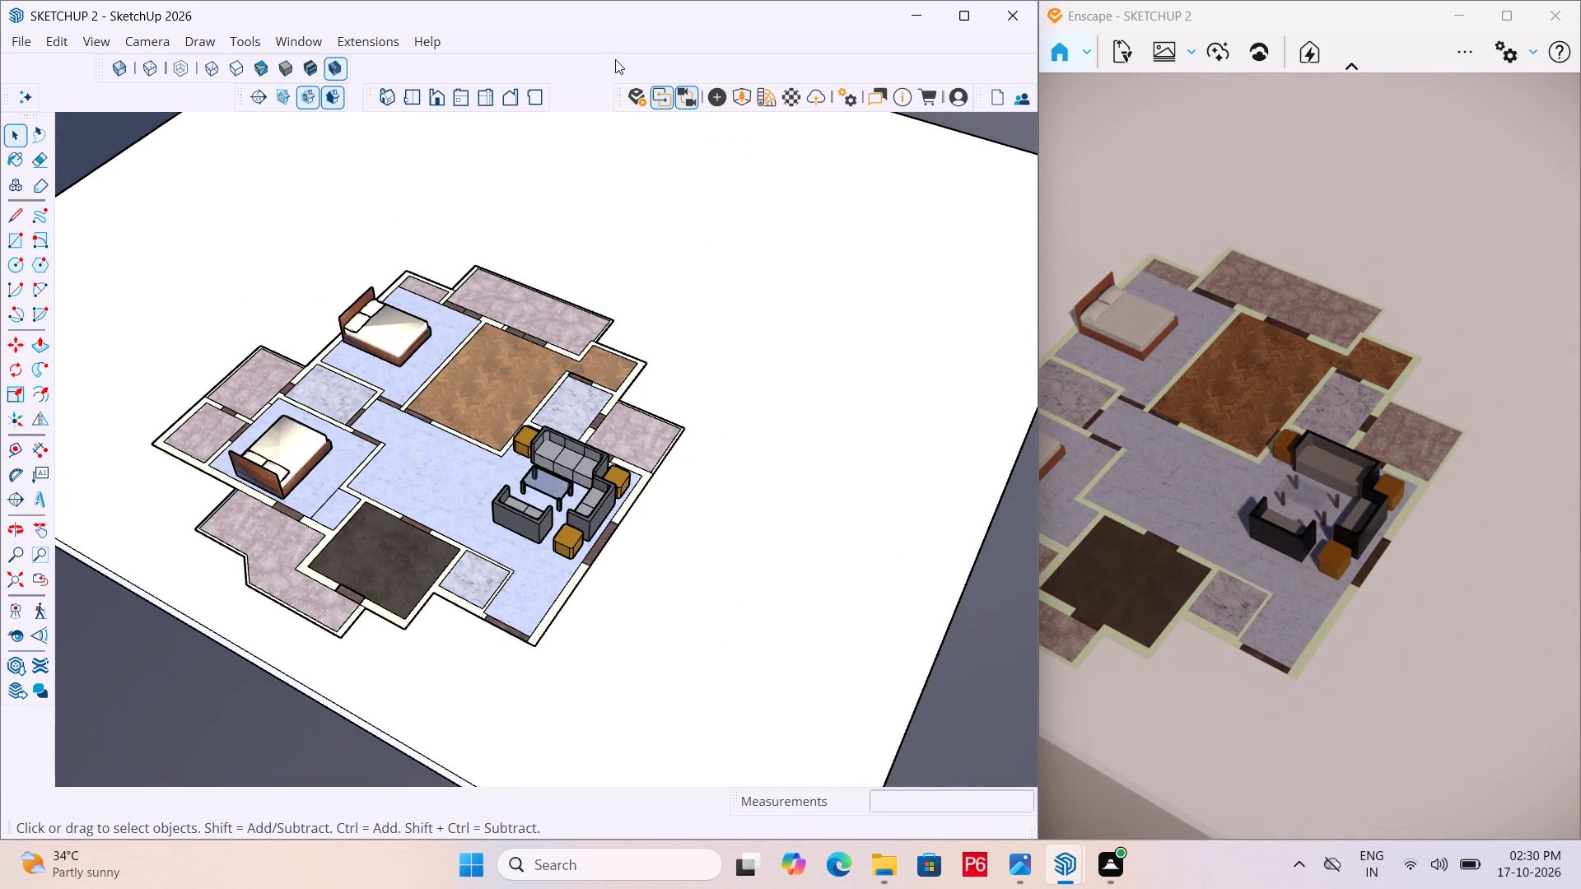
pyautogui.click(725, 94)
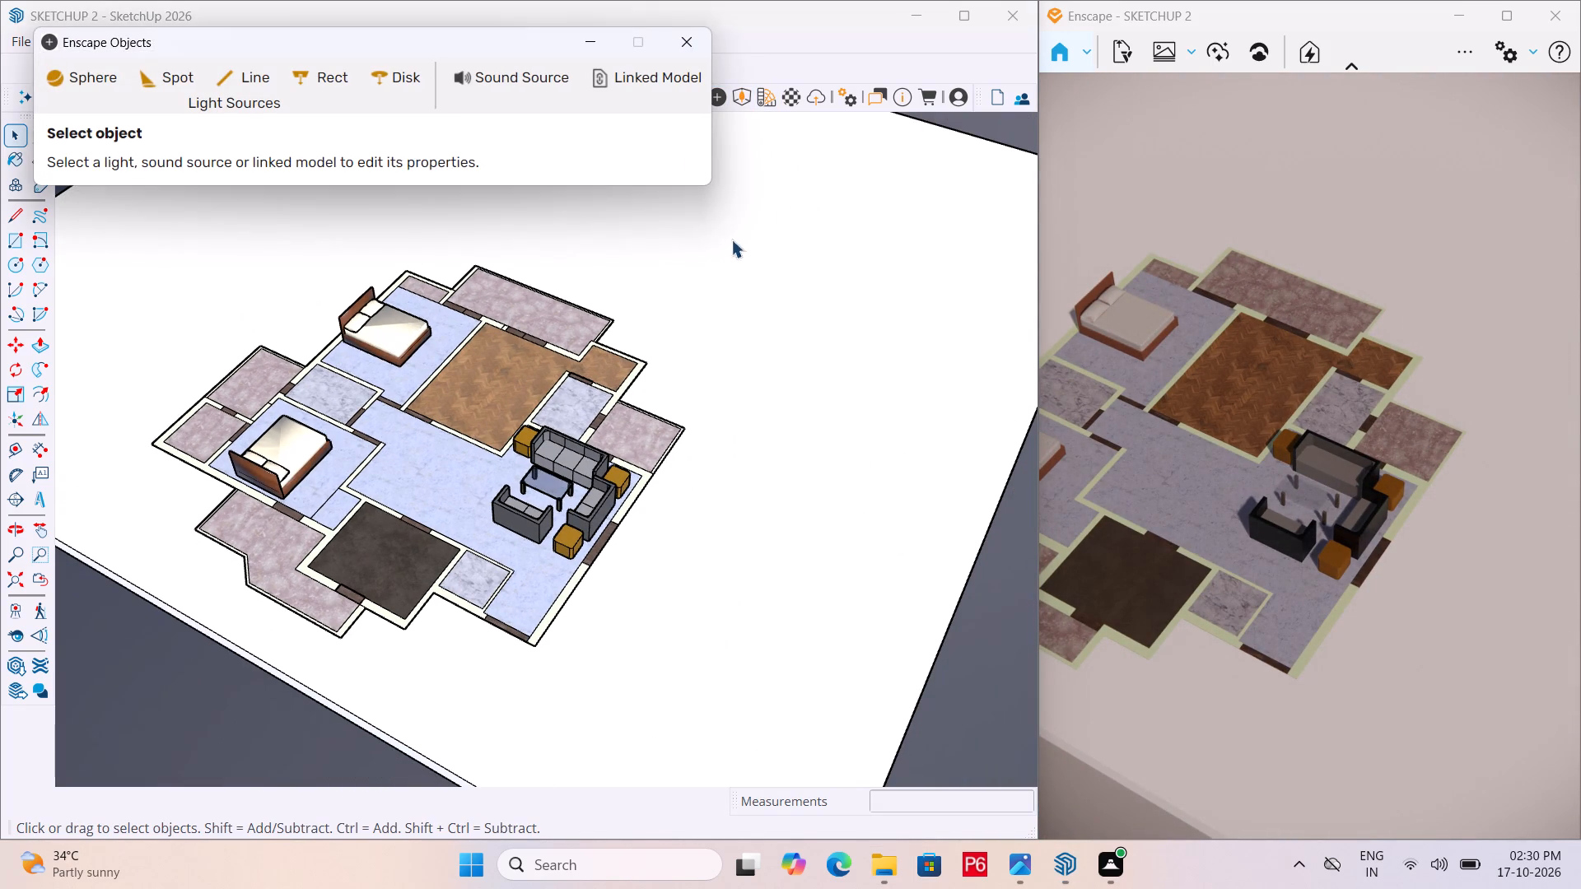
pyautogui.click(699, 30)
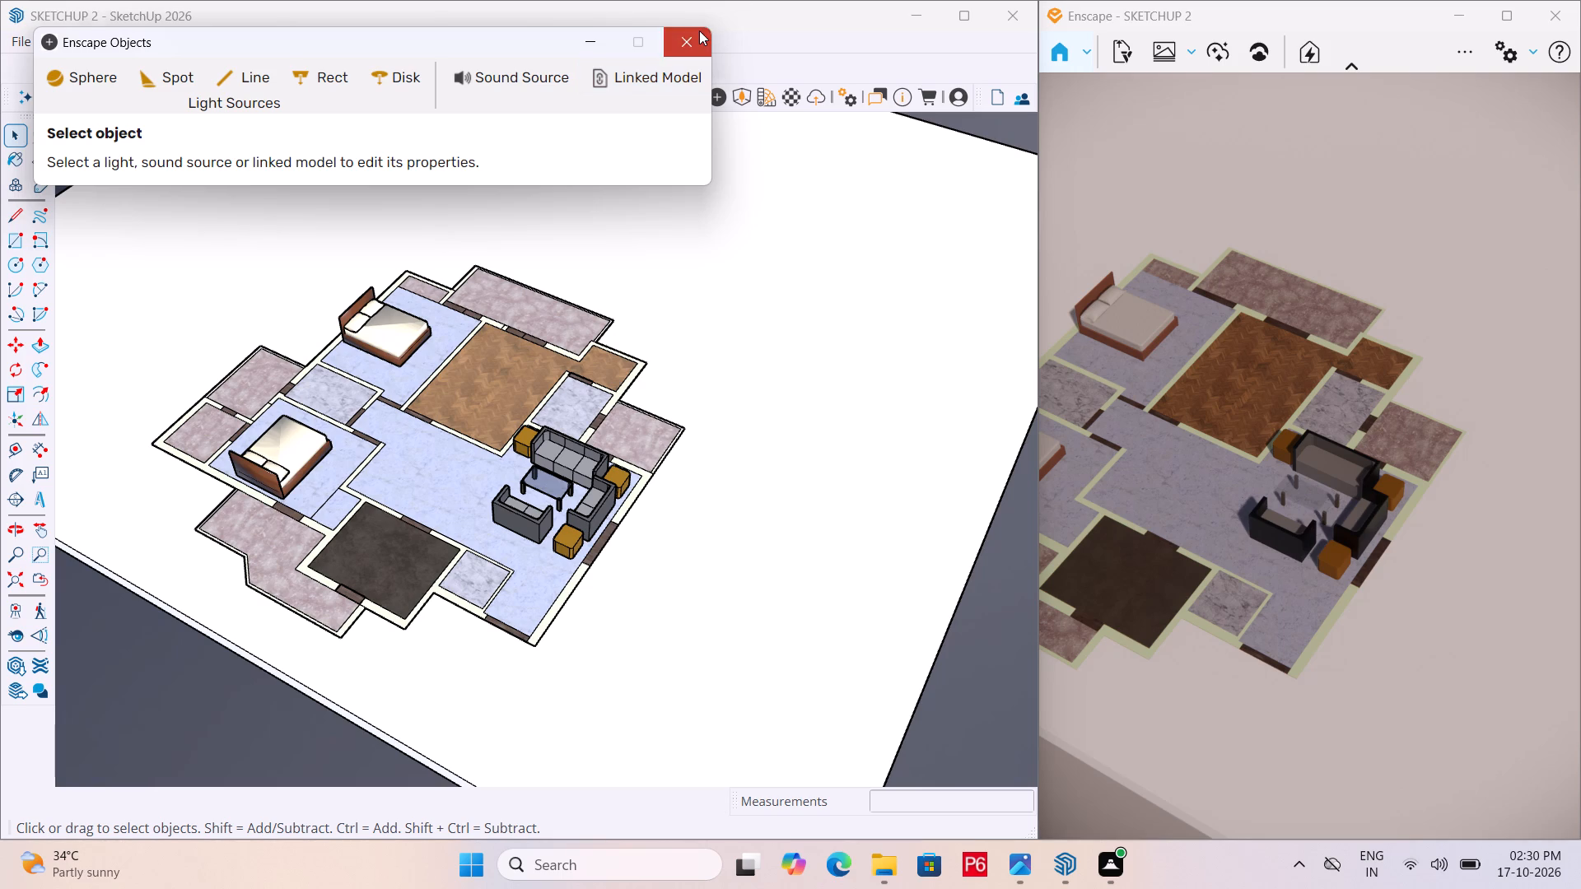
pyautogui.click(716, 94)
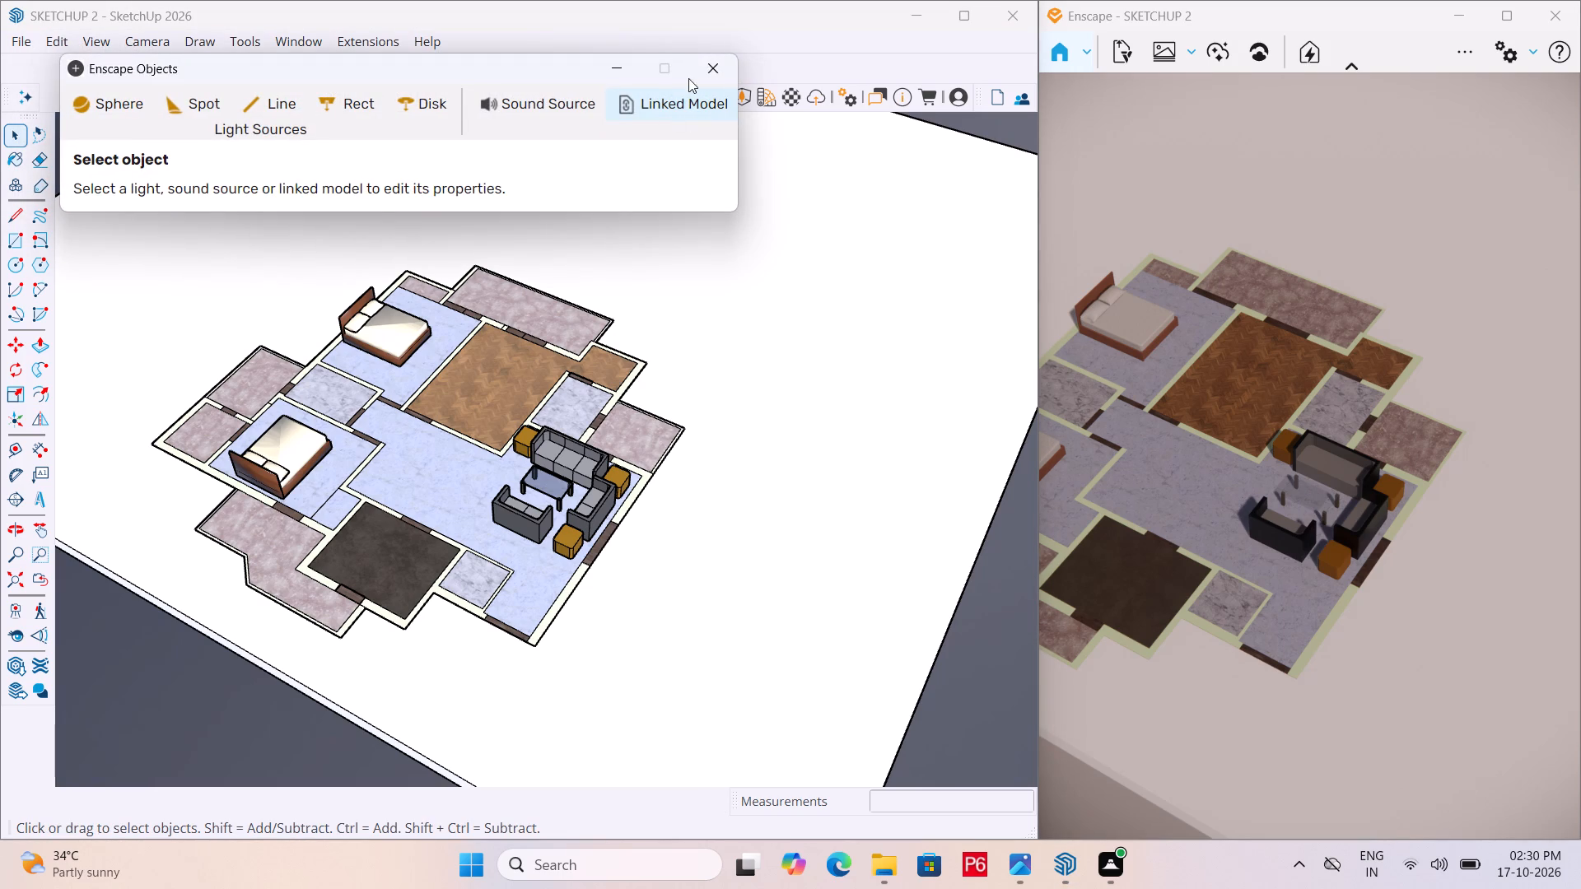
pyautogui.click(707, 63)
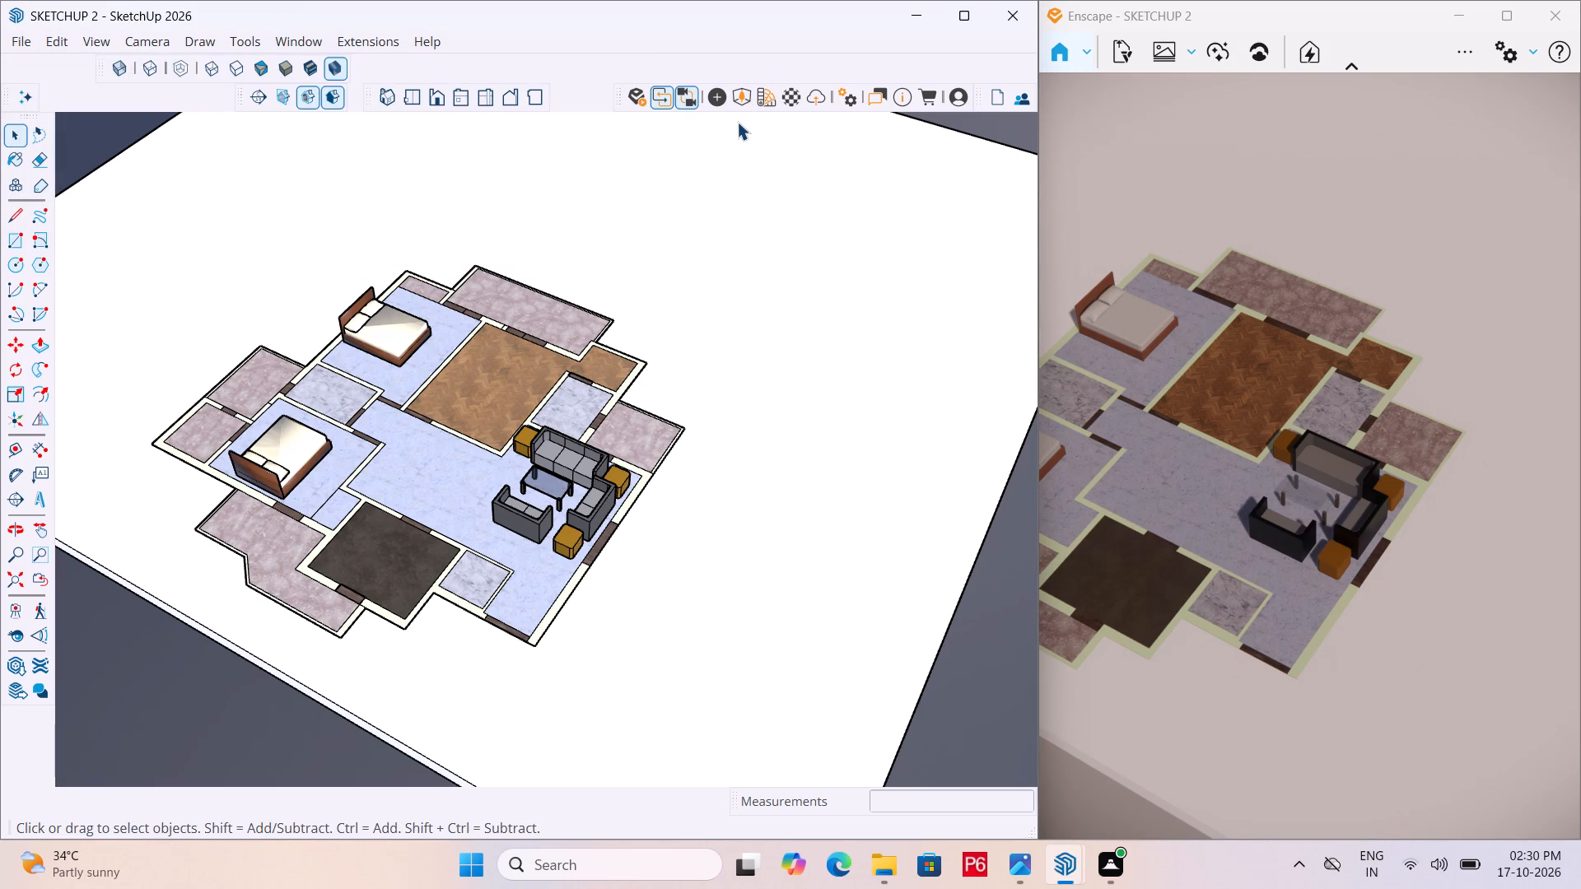
# Open the Enscape asset library and look through all downloaded assets for further pieces to furnish the apartment.
pyautogui.click(744, 93)
pyautogui.scroll(-2, 1167, 536)
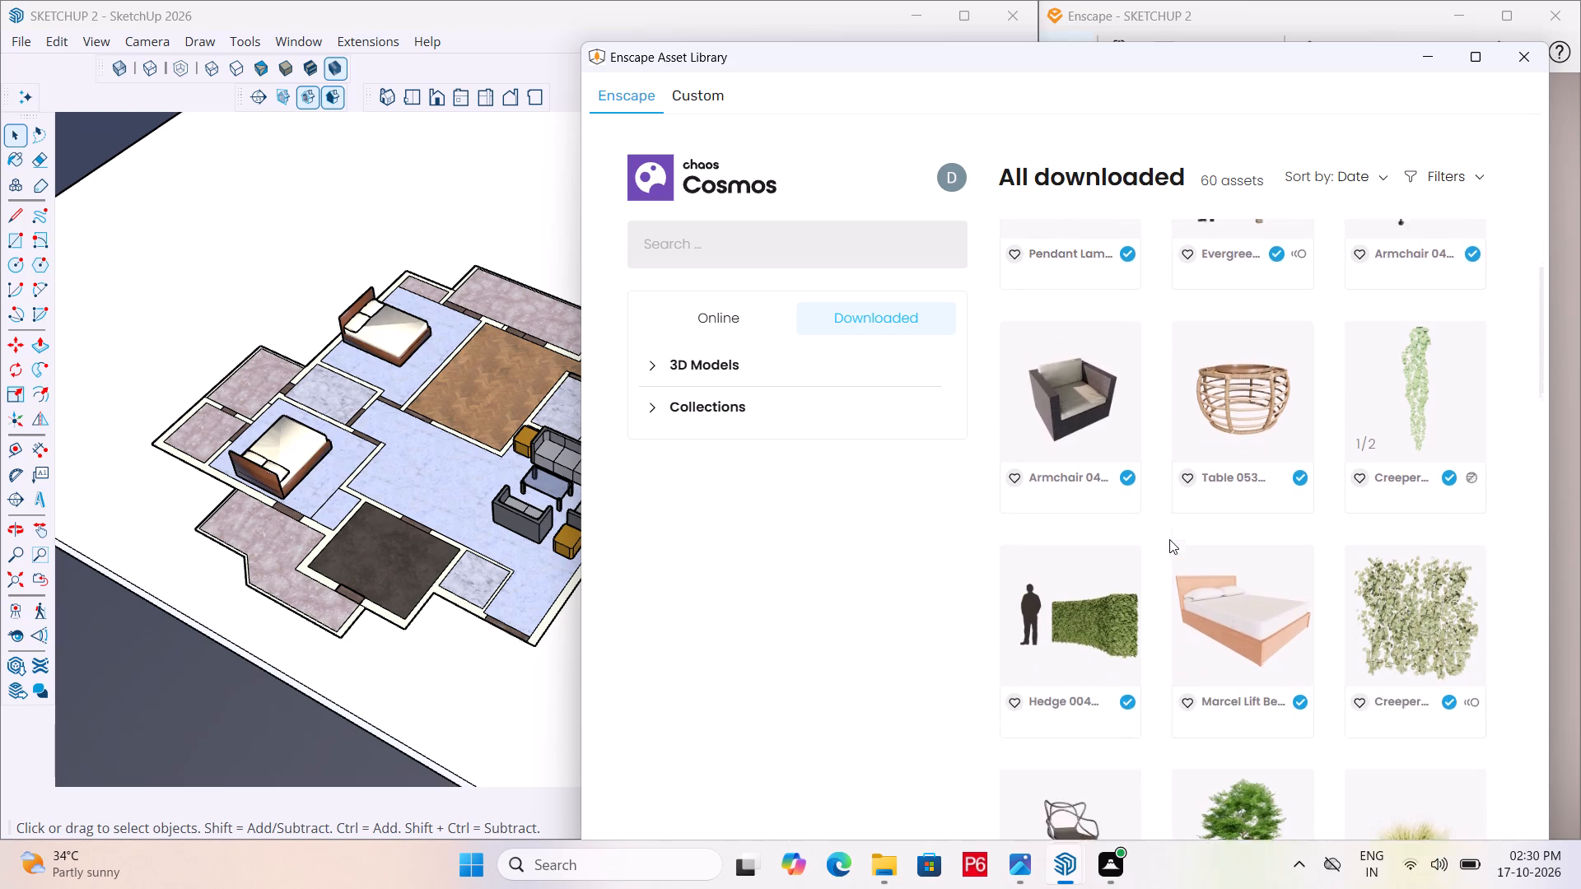
pyautogui.scroll(-10, 1169, 539)
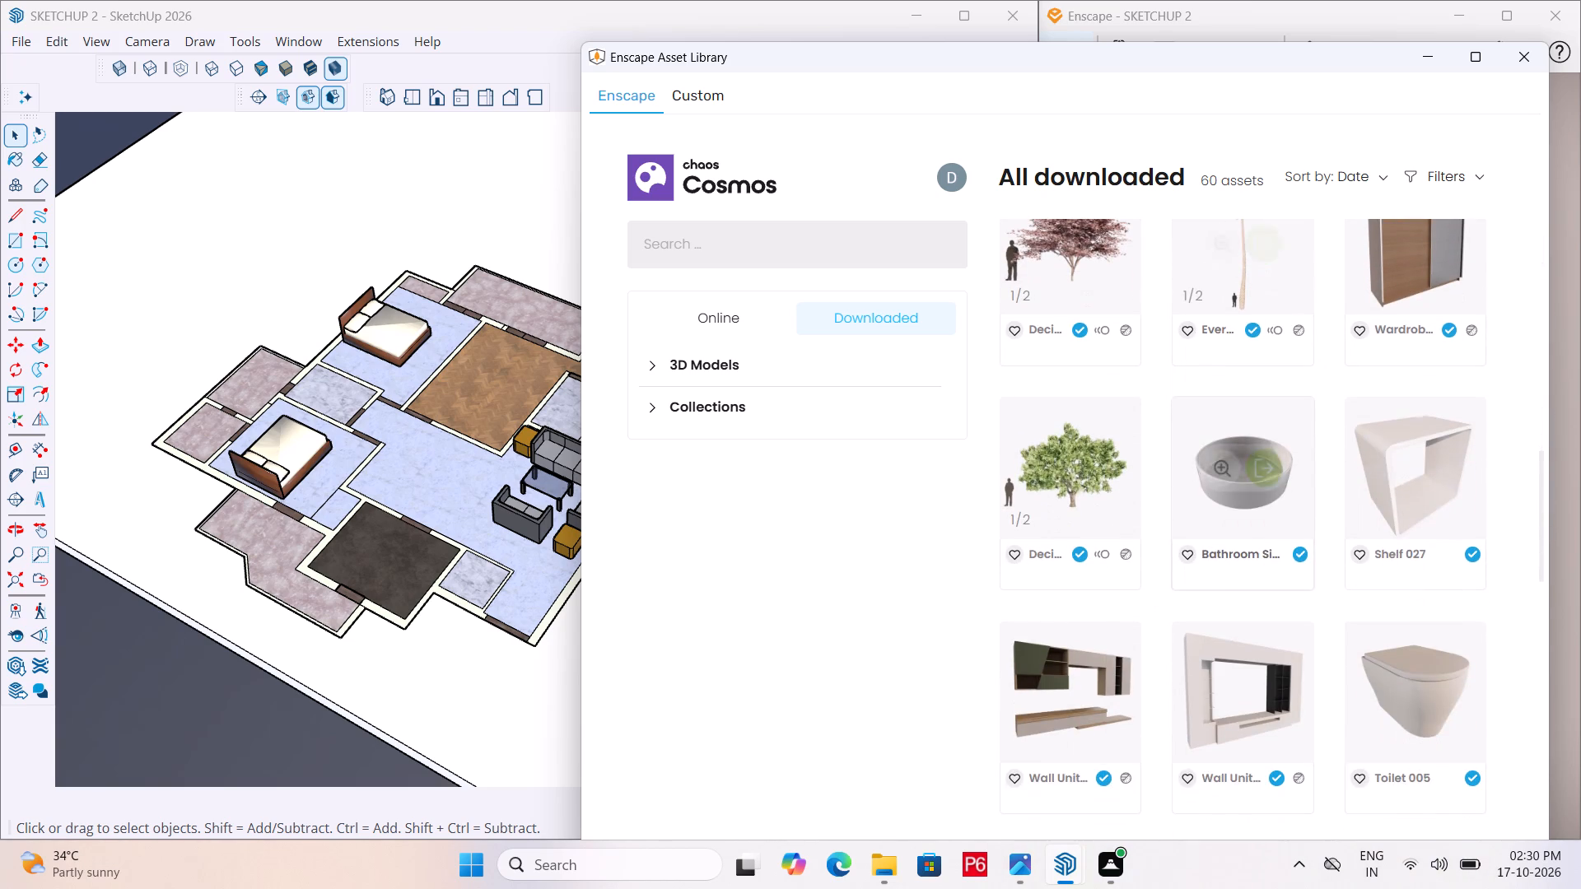
pyautogui.scroll(-7, 1255, 572)
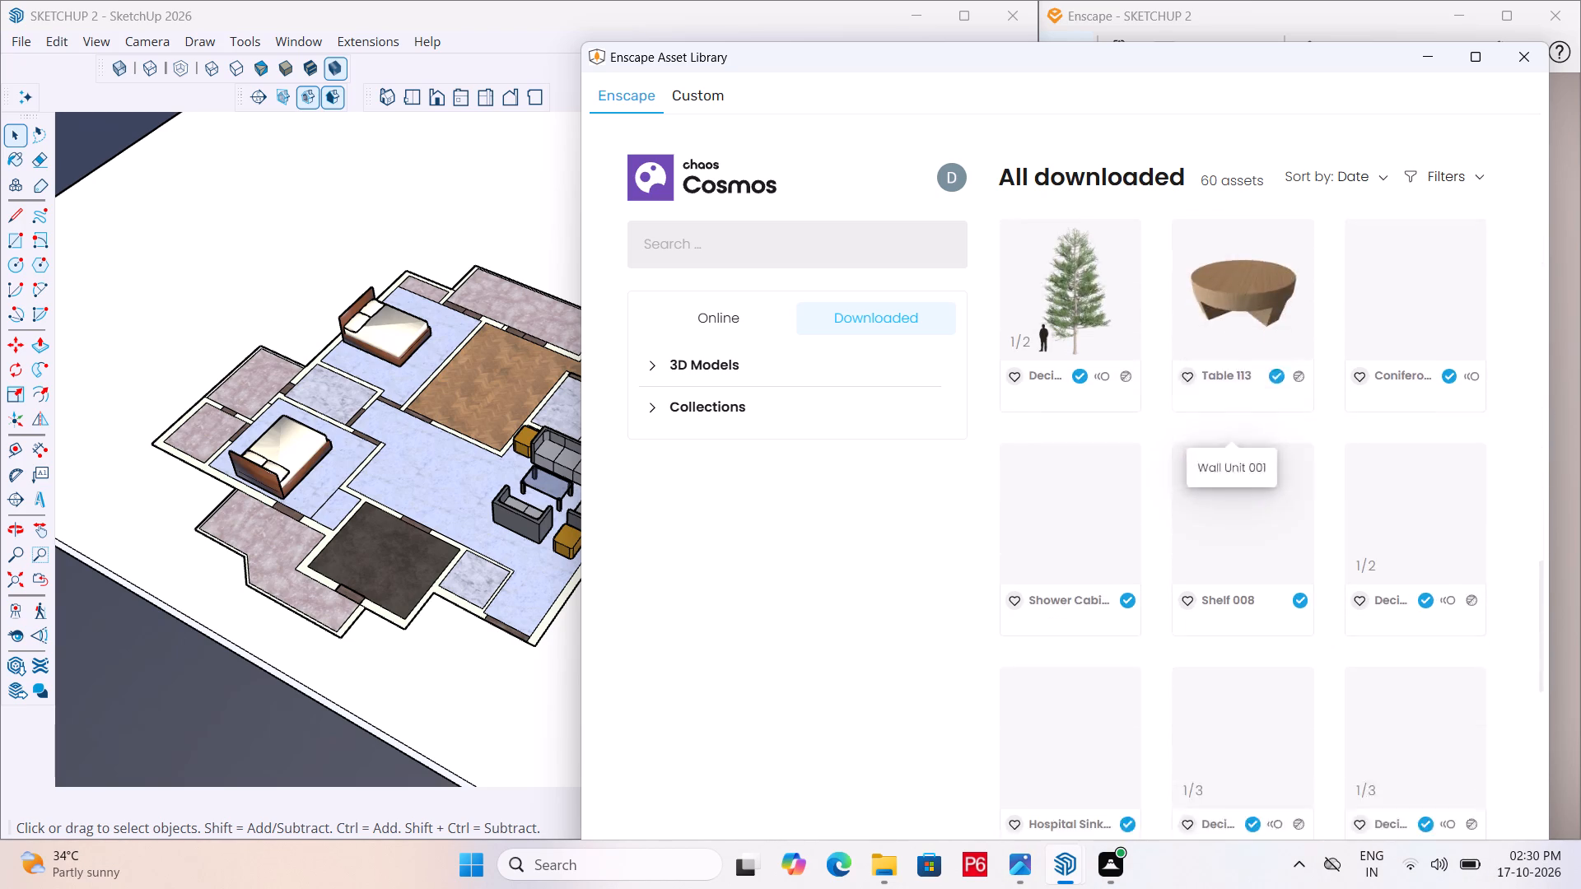
pyautogui.scroll(-3, 1261, 575)
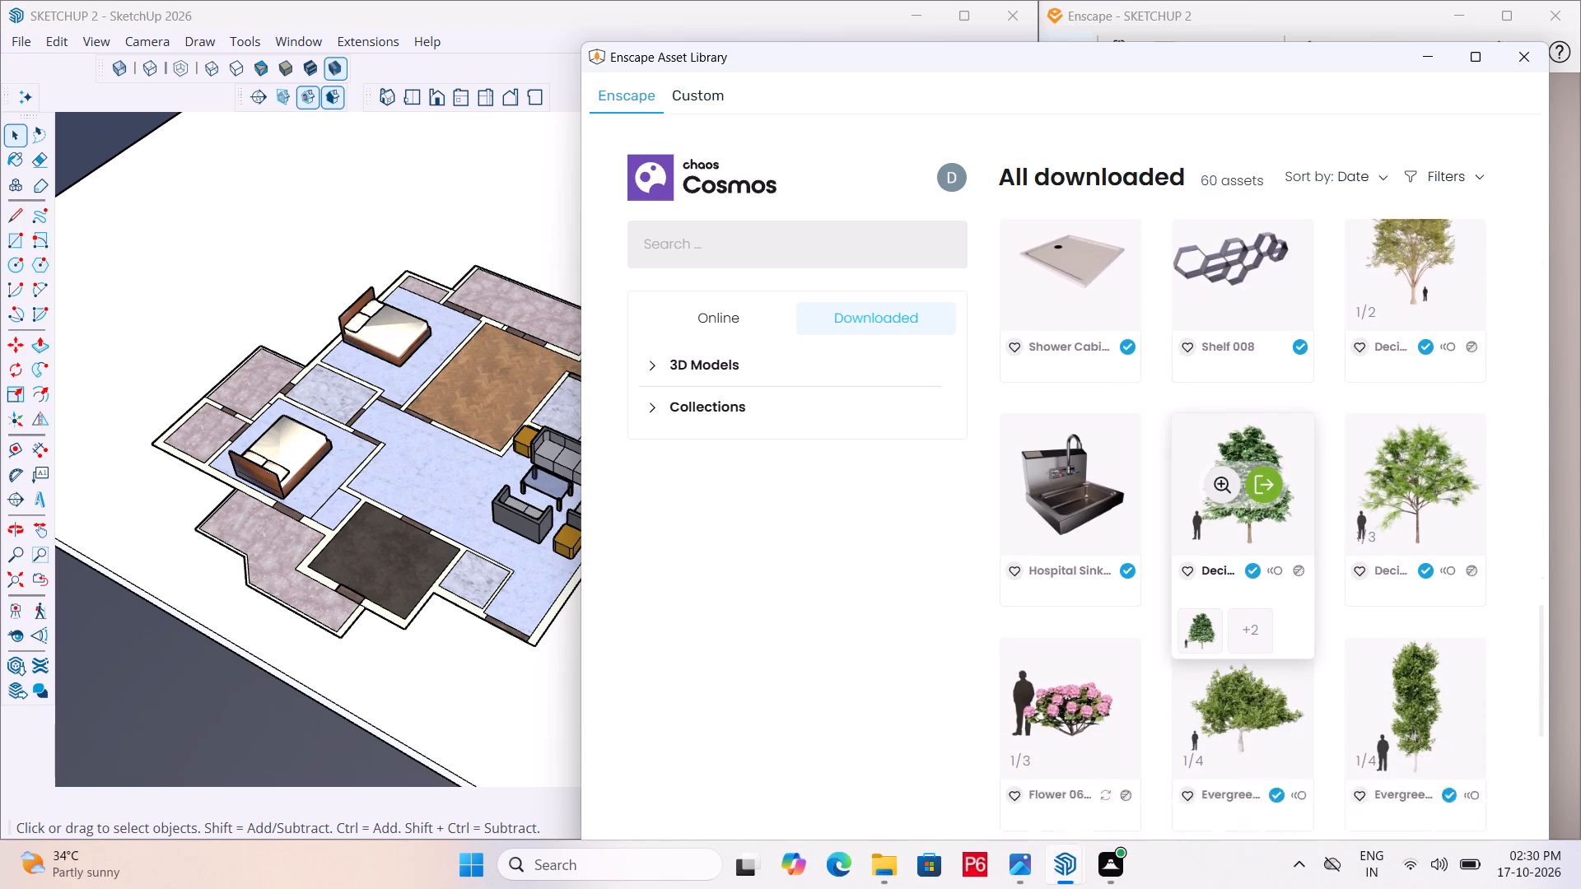
pyautogui.scroll(-7, 1261, 575)
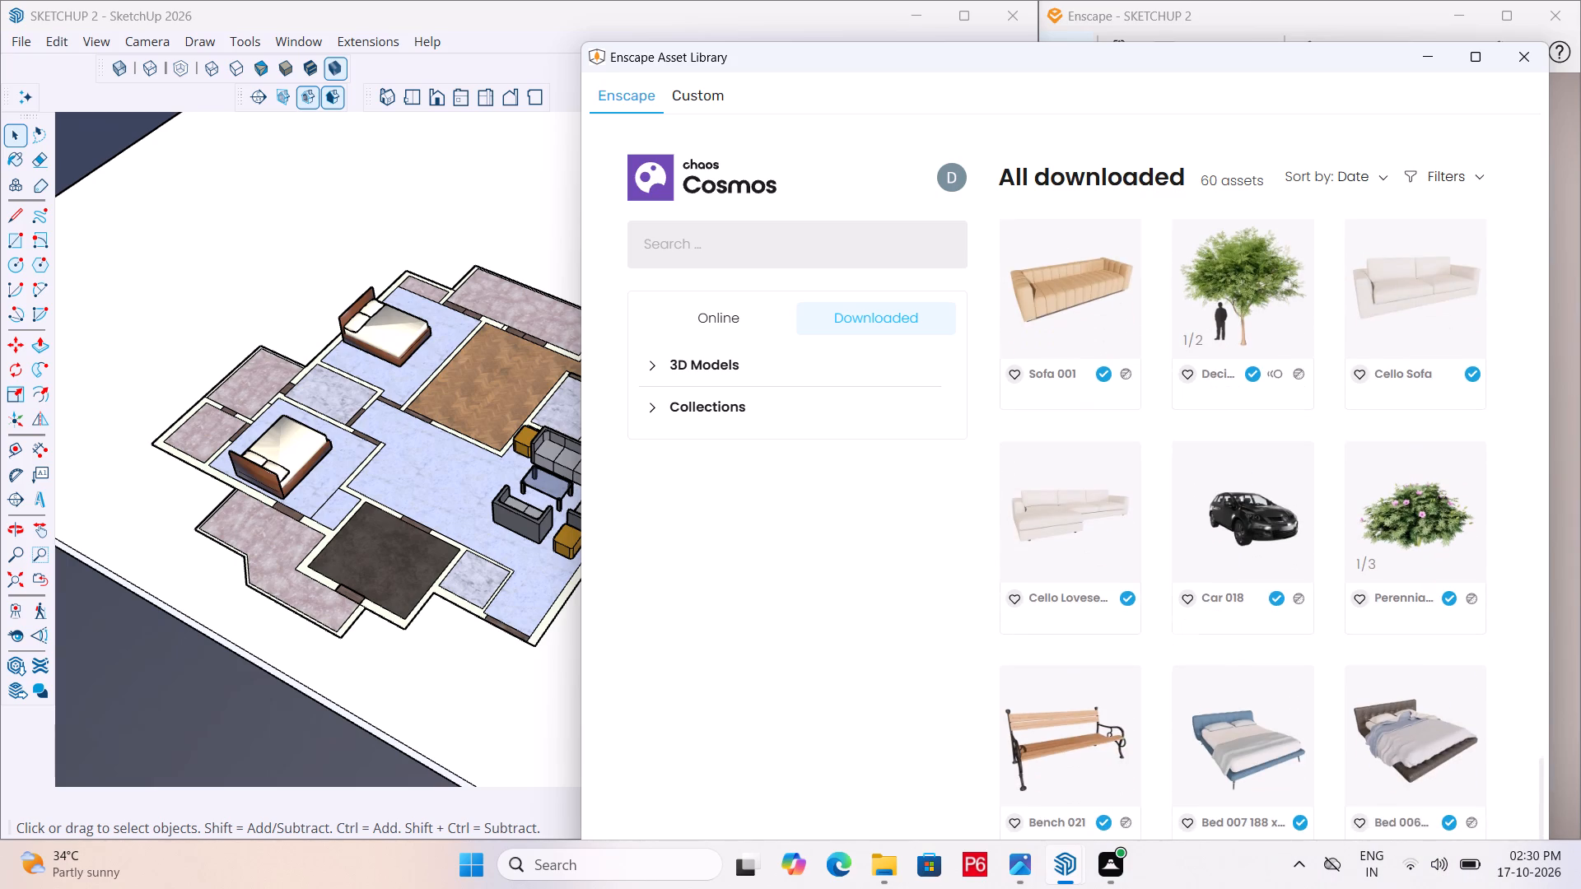
pyautogui.scroll(-3, 1261, 575)
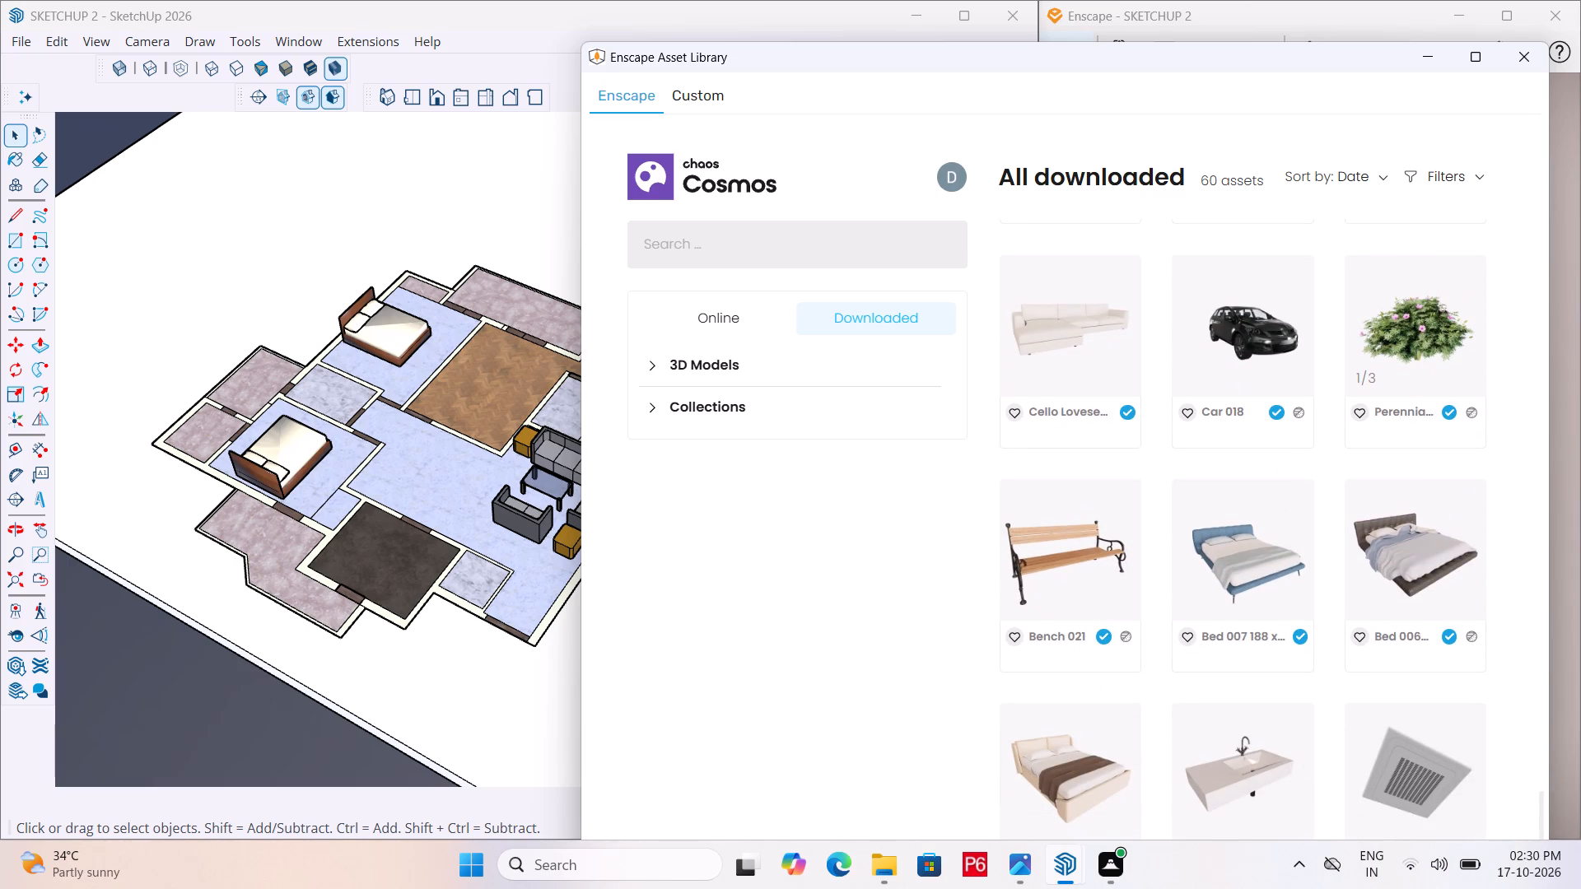
pyautogui.scroll(-6, 1261, 575)
pyautogui.scroll(1, 1261, 575)
pyautogui.scroll(-2, 1261, 575)
pyautogui.scroll(7, 1261, 573)
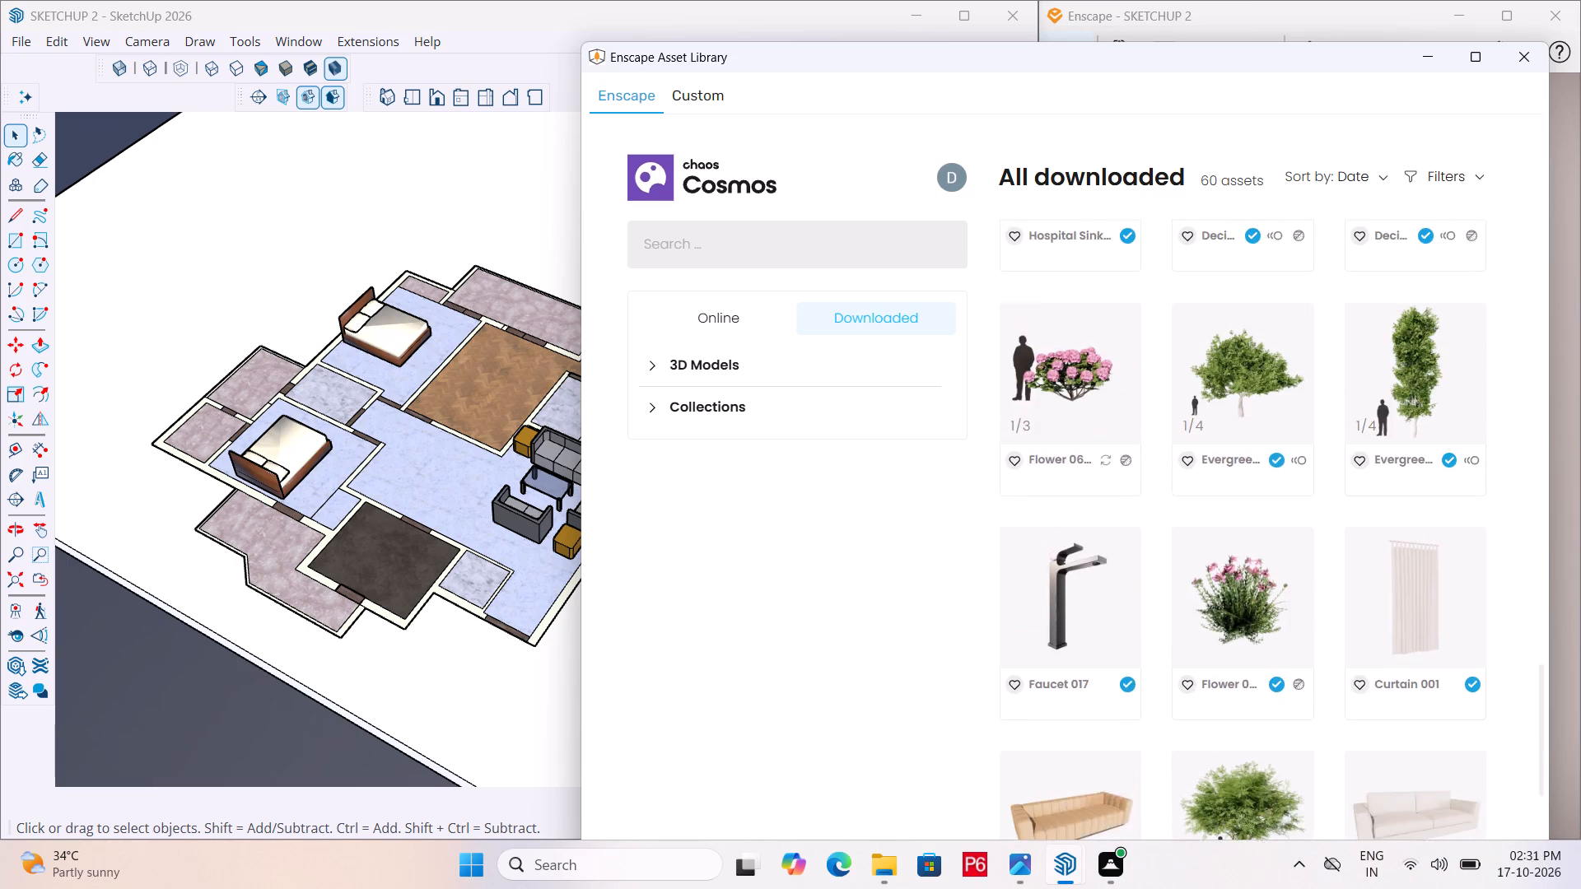
pyautogui.scroll(12, 1261, 573)
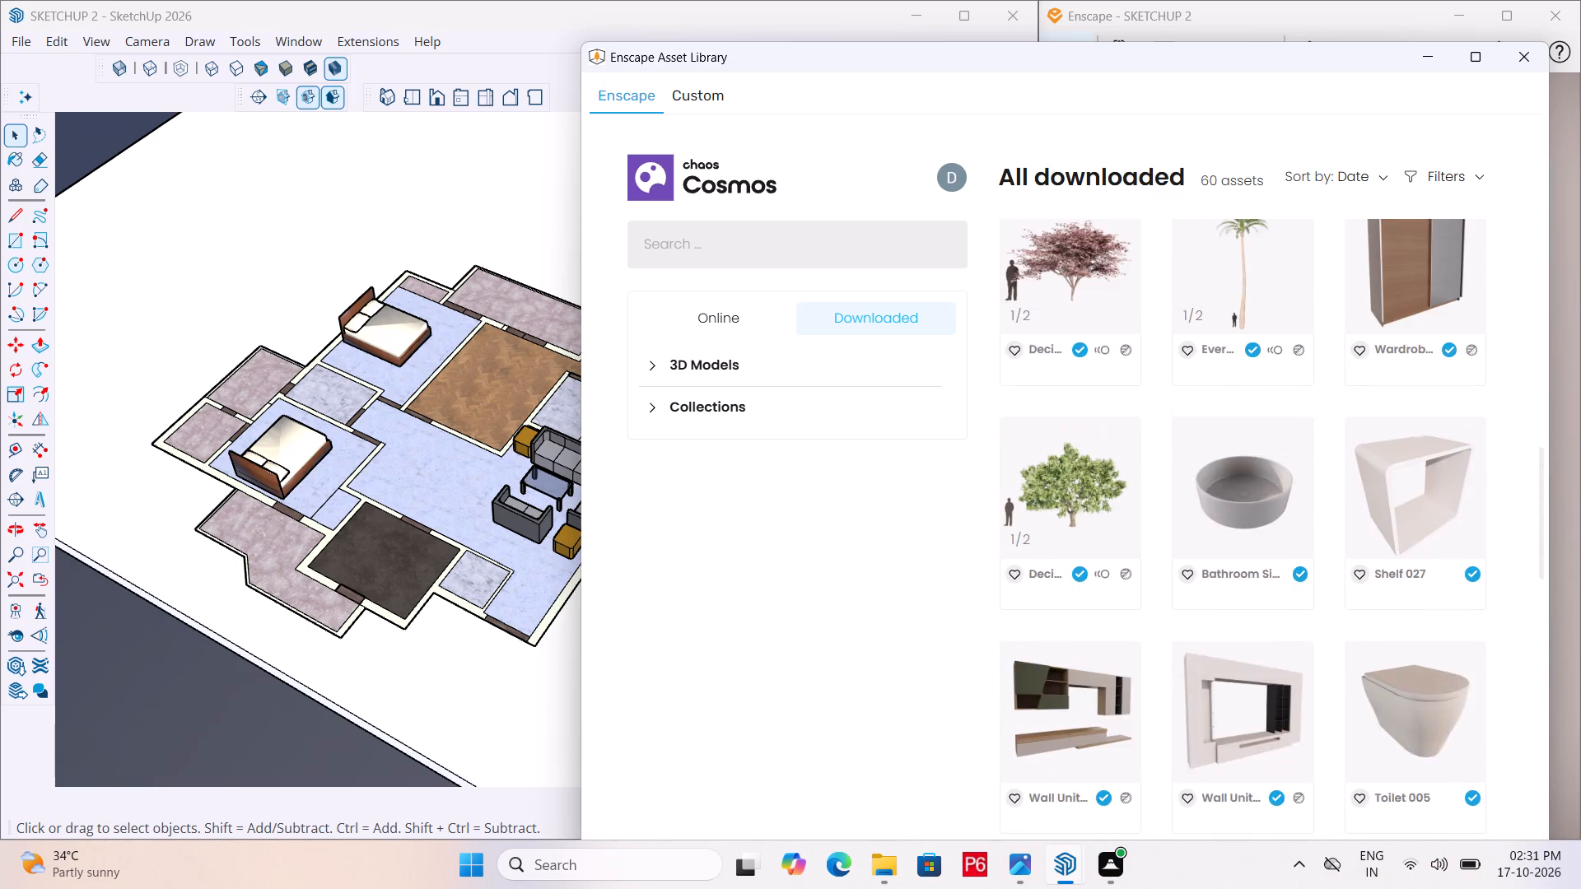
pyautogui.scroll(20, 1261, 573)
pyautogui.scroll(3, 1261, 570)
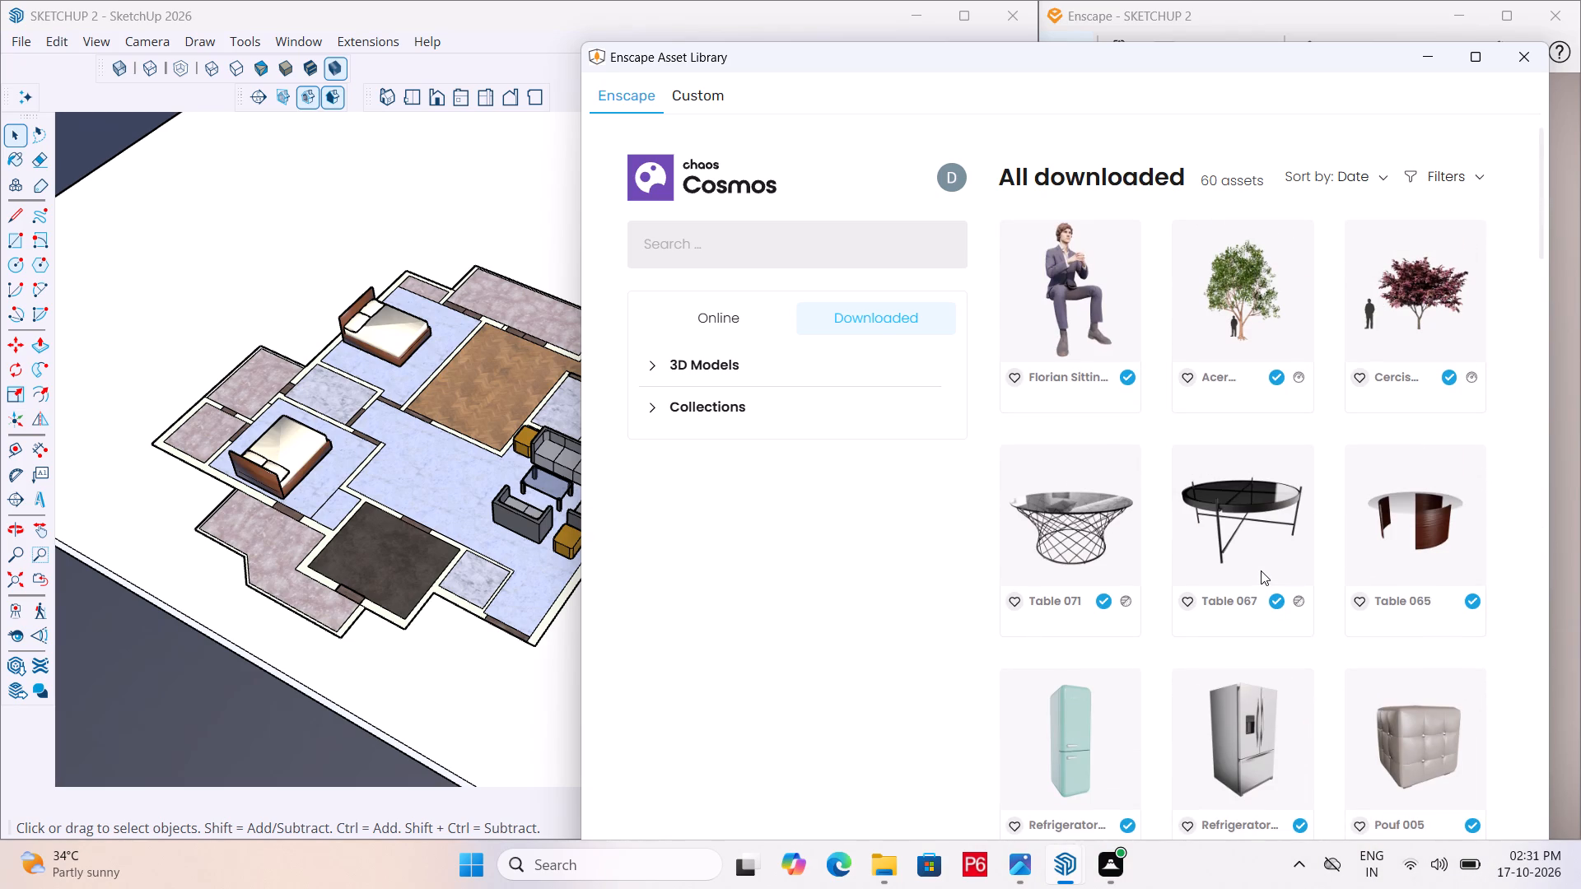
pyautogui.scroll(3, 1261, 570)
# Review the downloaded 3D models by category: furniture types, accessories, lighting, vegetation, vehicles, architecture and people.
pyautogui.click(651, 373)
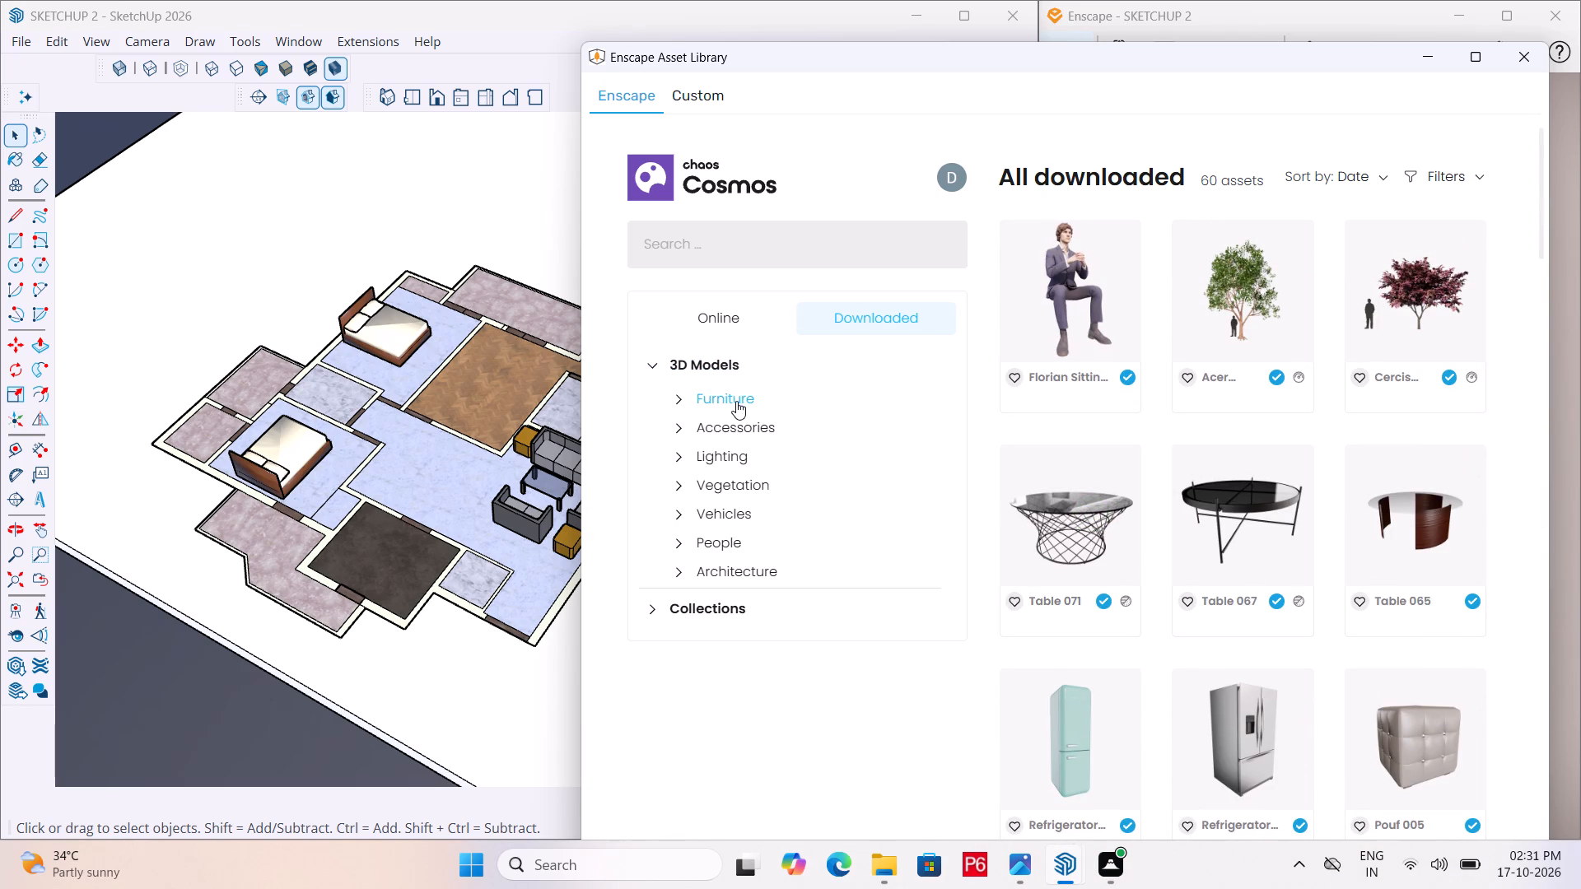
pyautogui.click(736, 401)
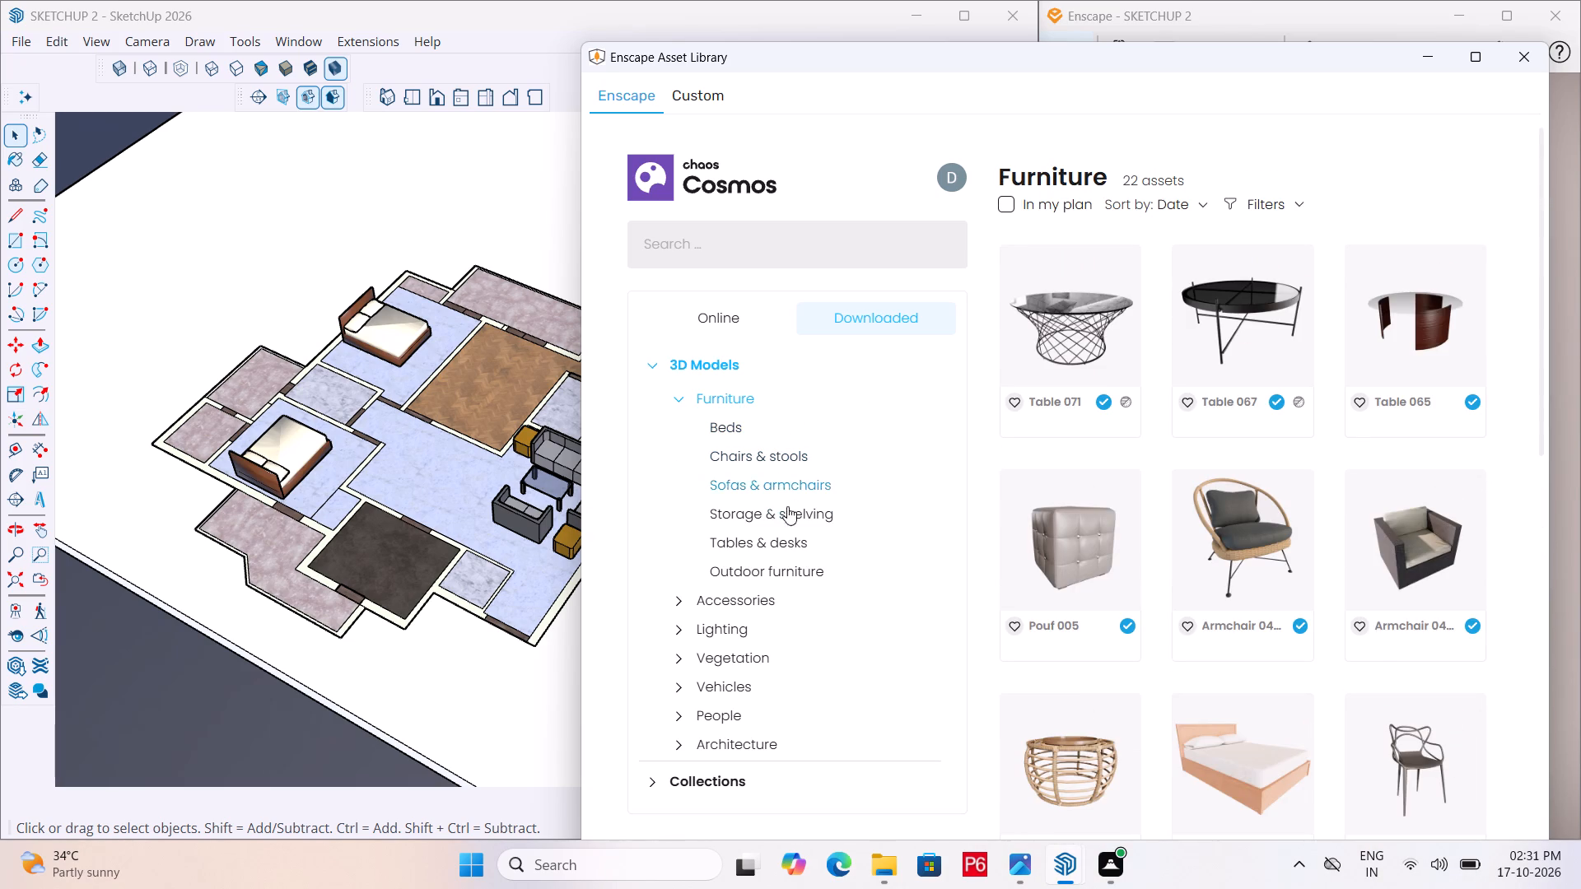
pyautogui.click(816, 542)
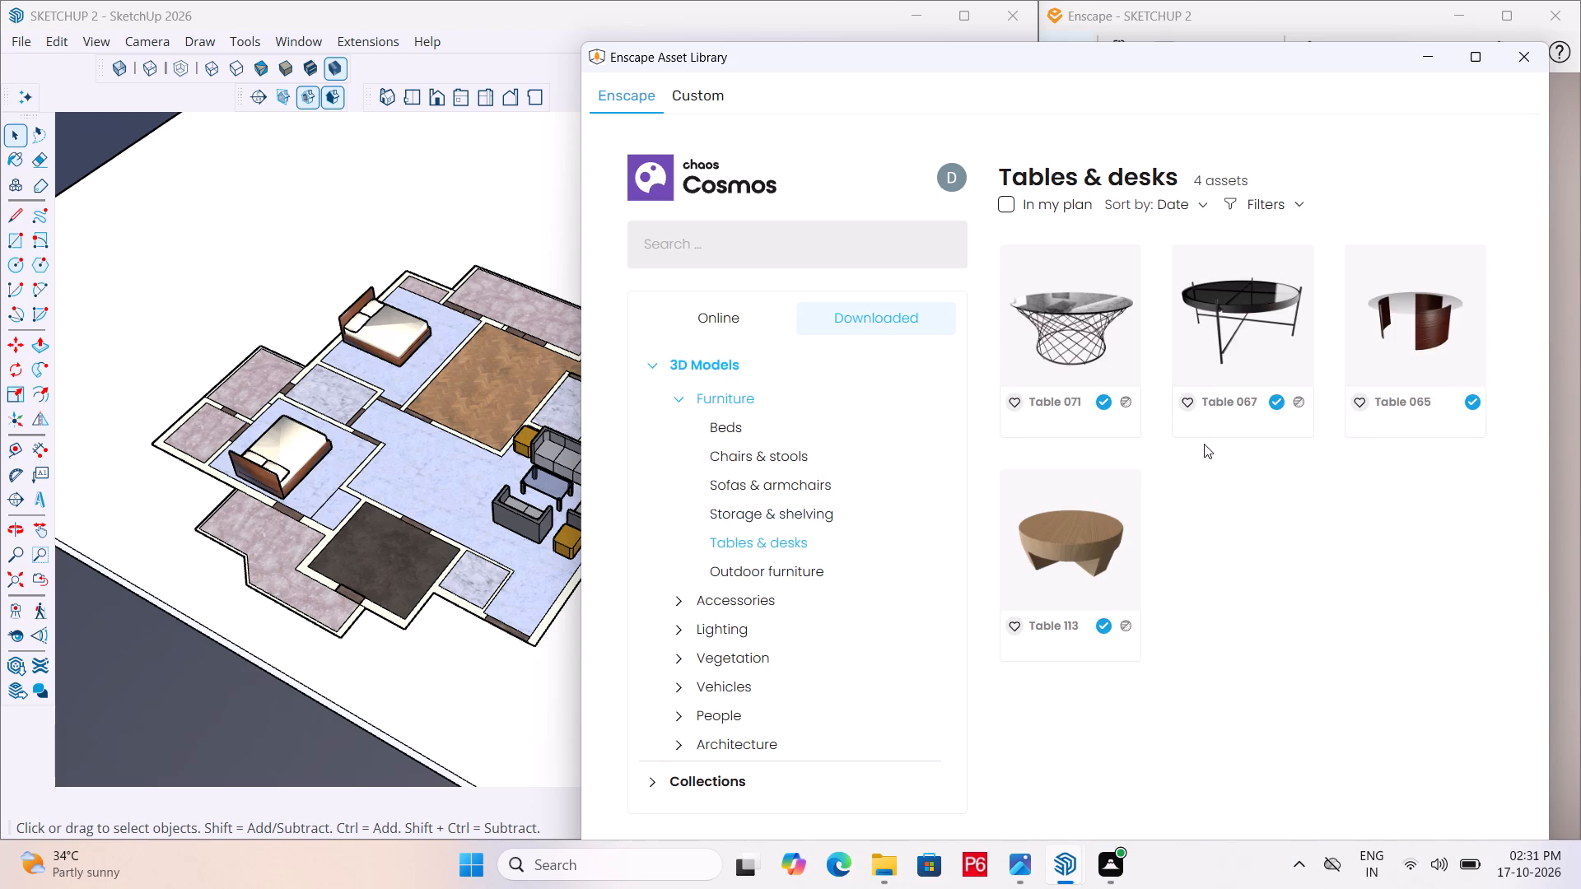
pyautogui.click(794, 484)
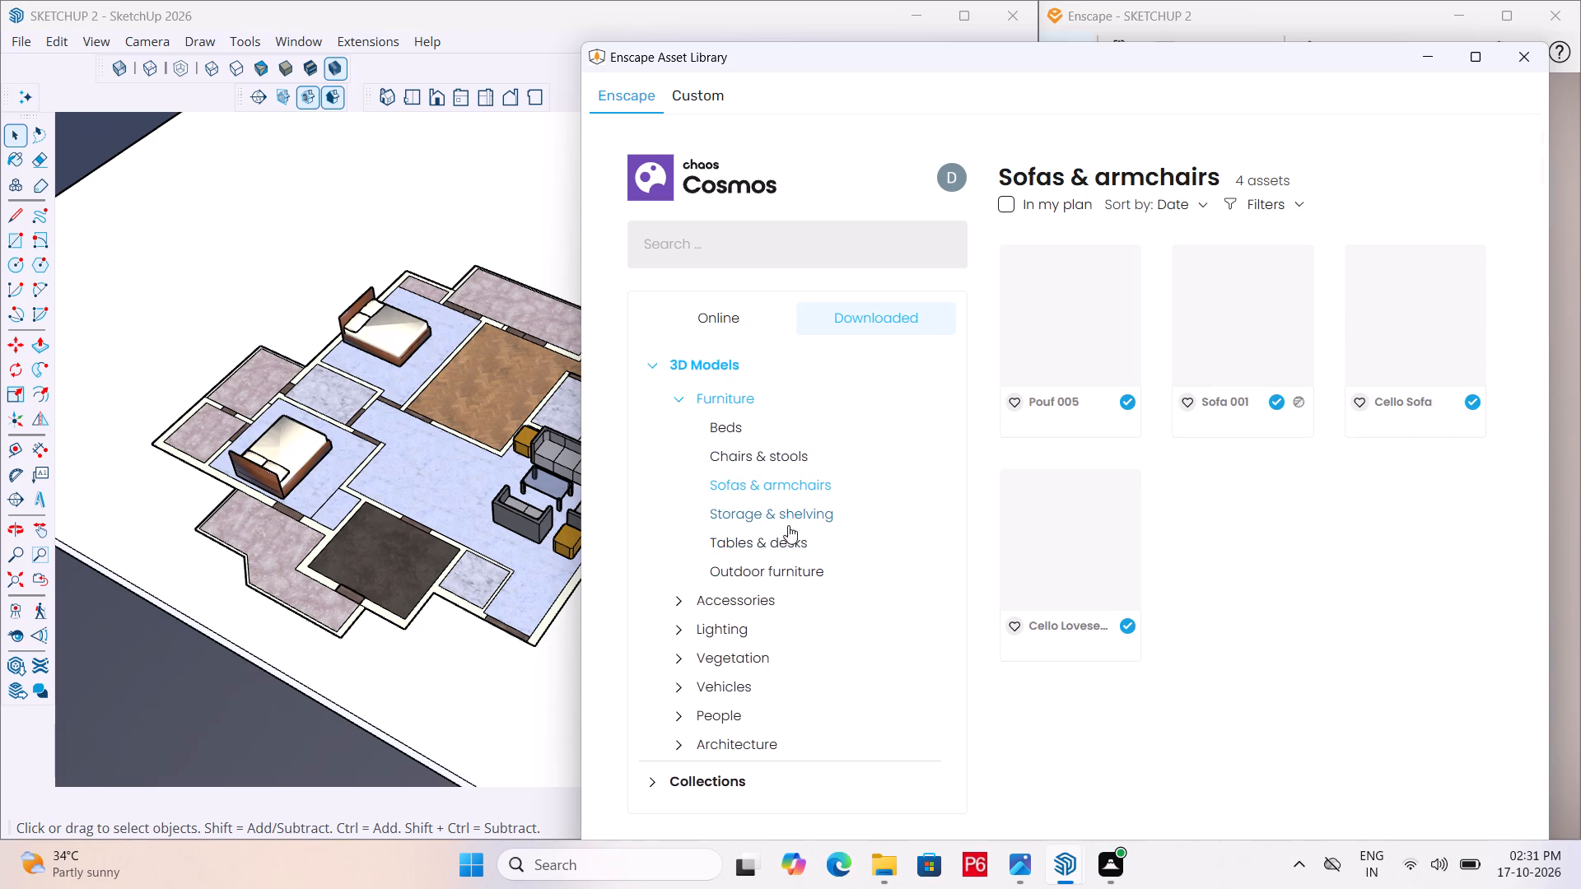
pyautogui.click(790, 547)
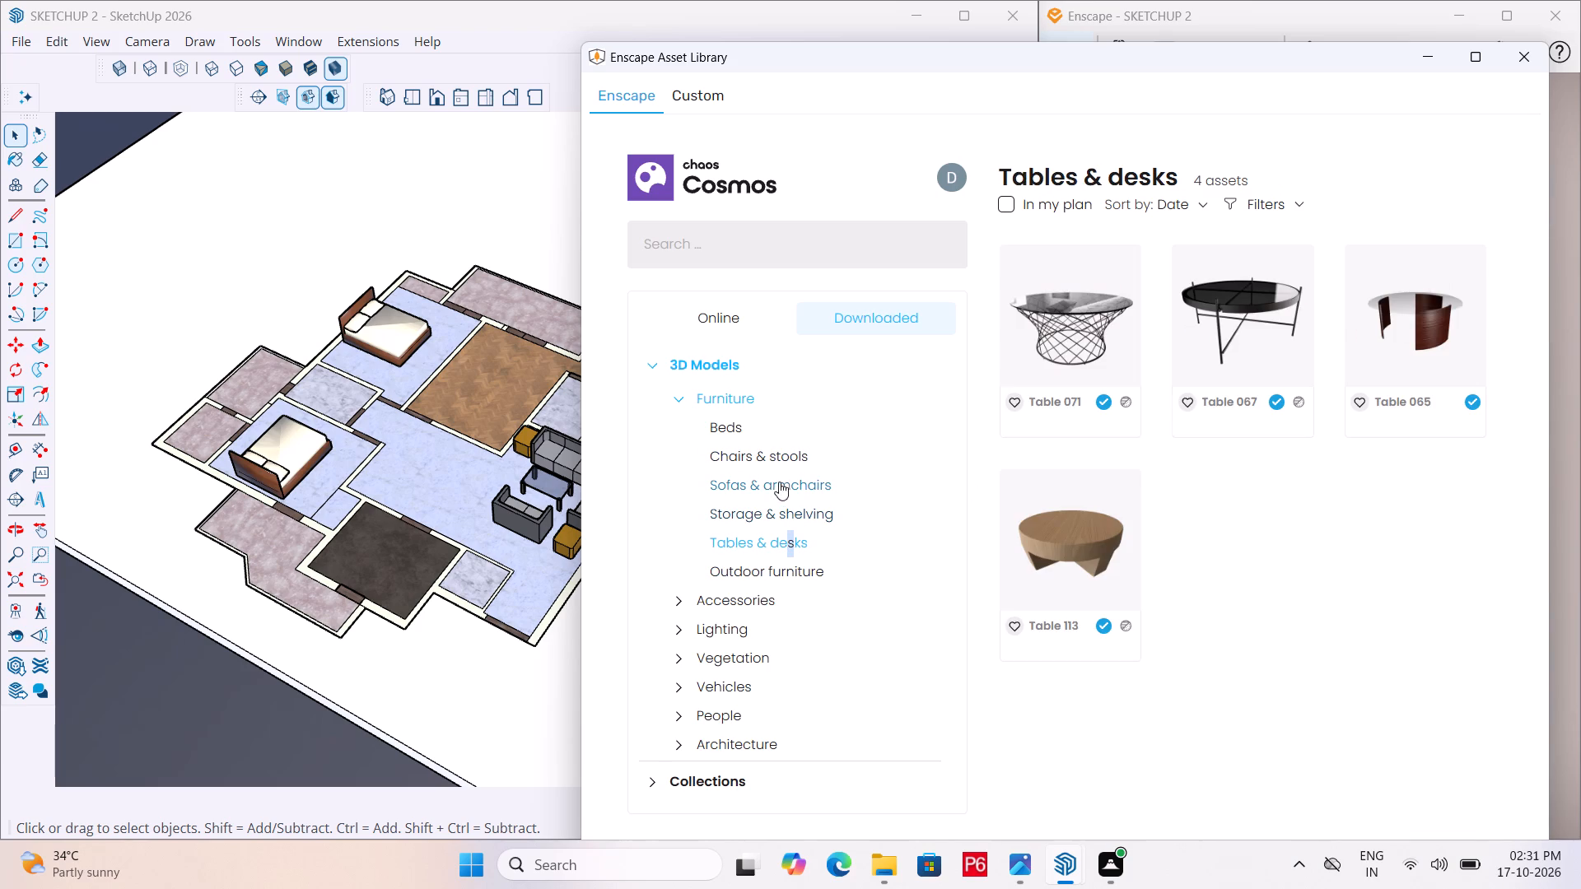
pyautogui.click(773, 457)
pyautogui.click(718, 428)
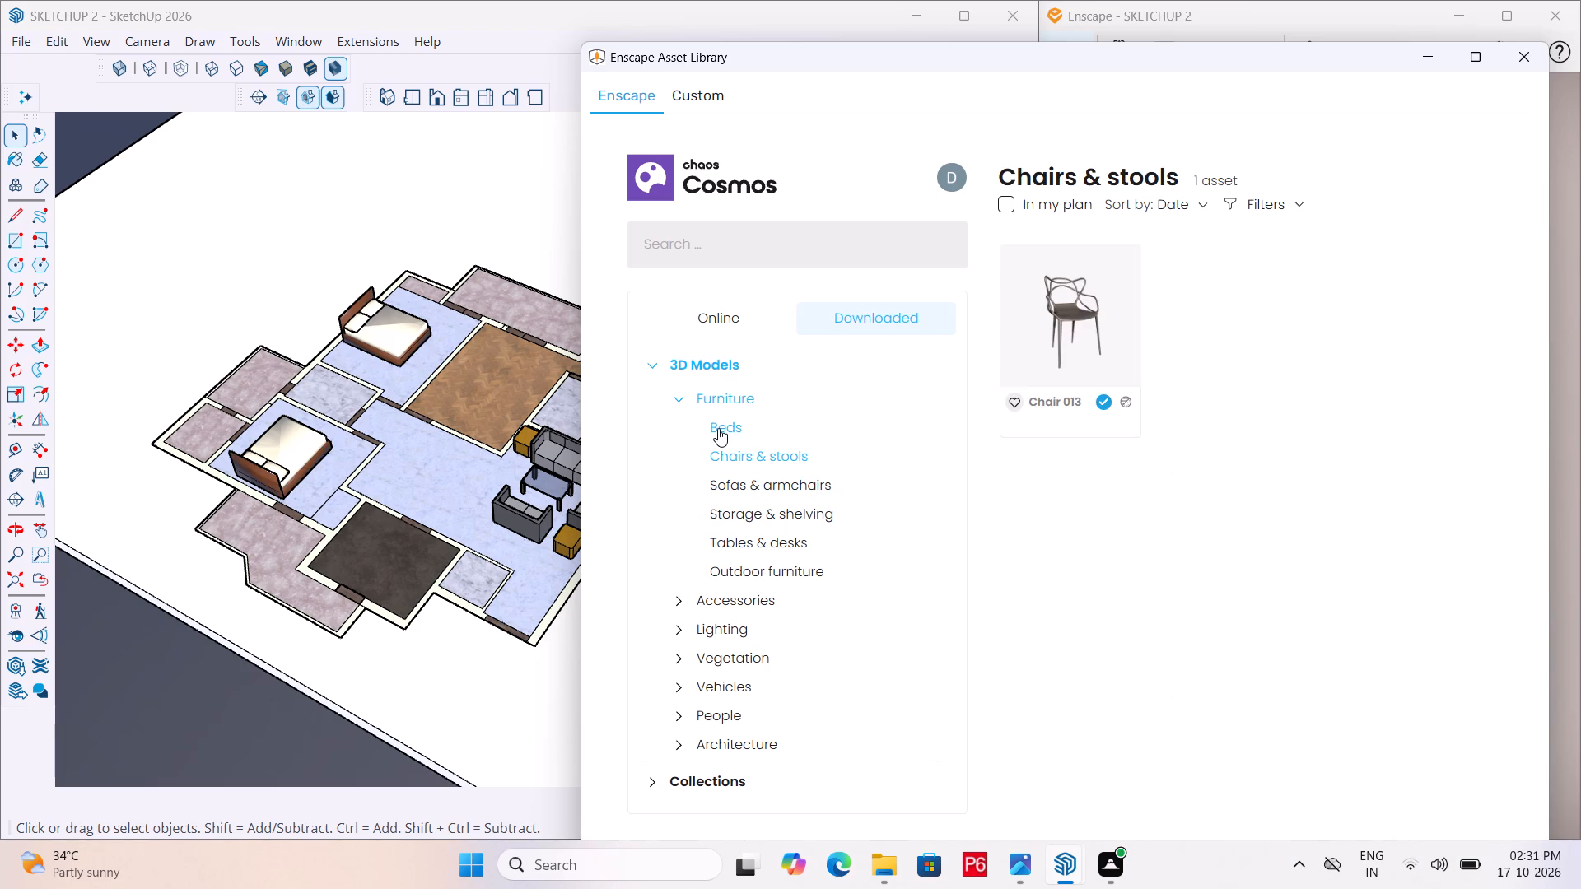
pyautogui.click(743, 594)
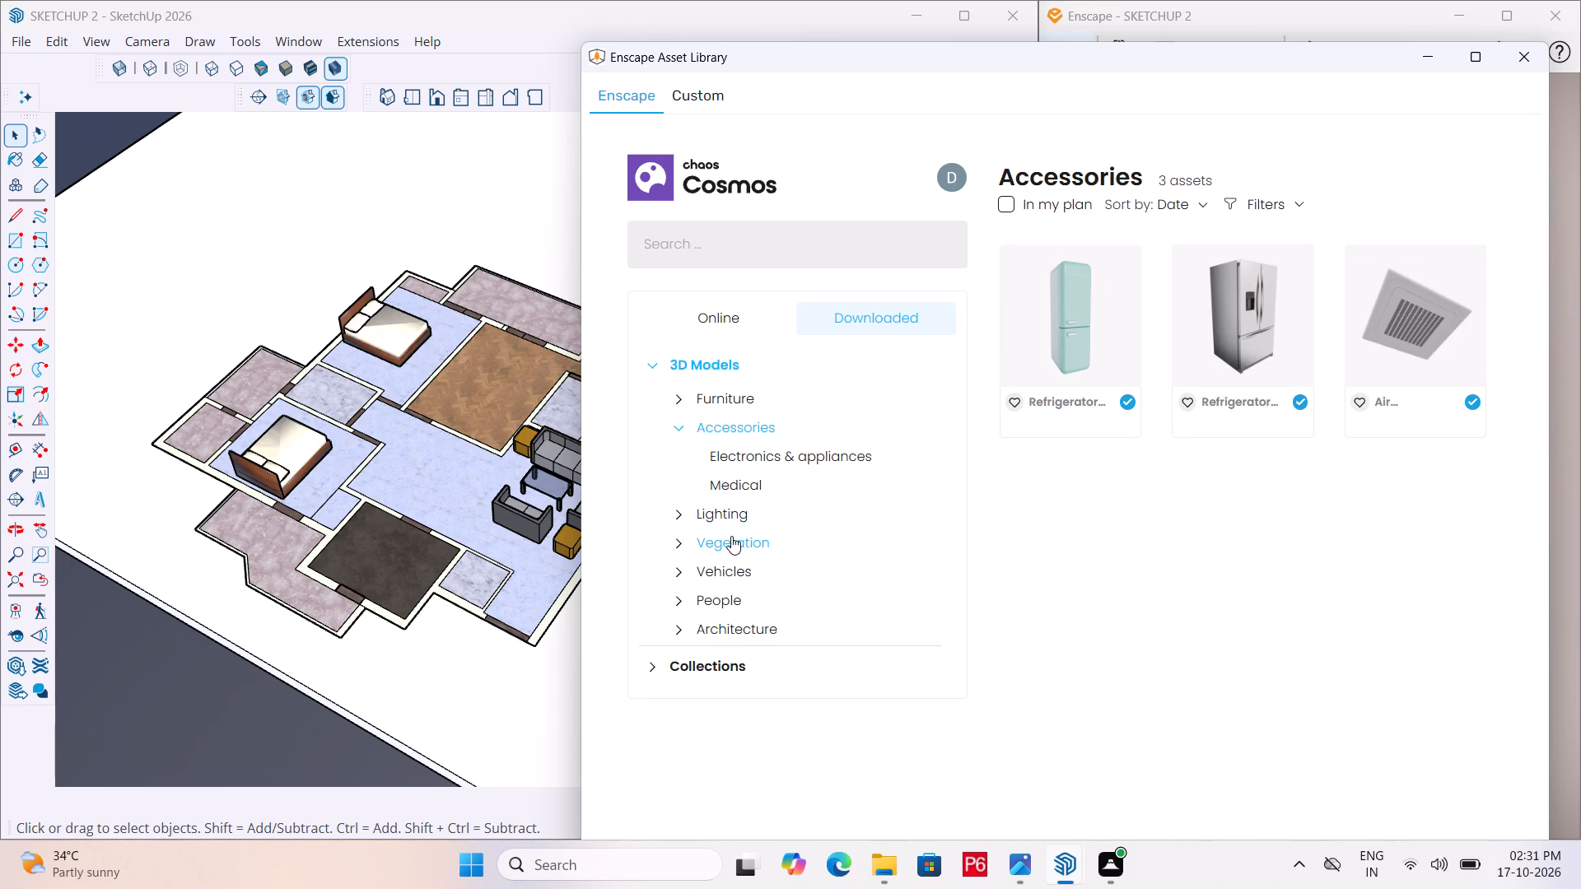
pyautogui.click(740, 512)
pyautogui.click(748, 530)
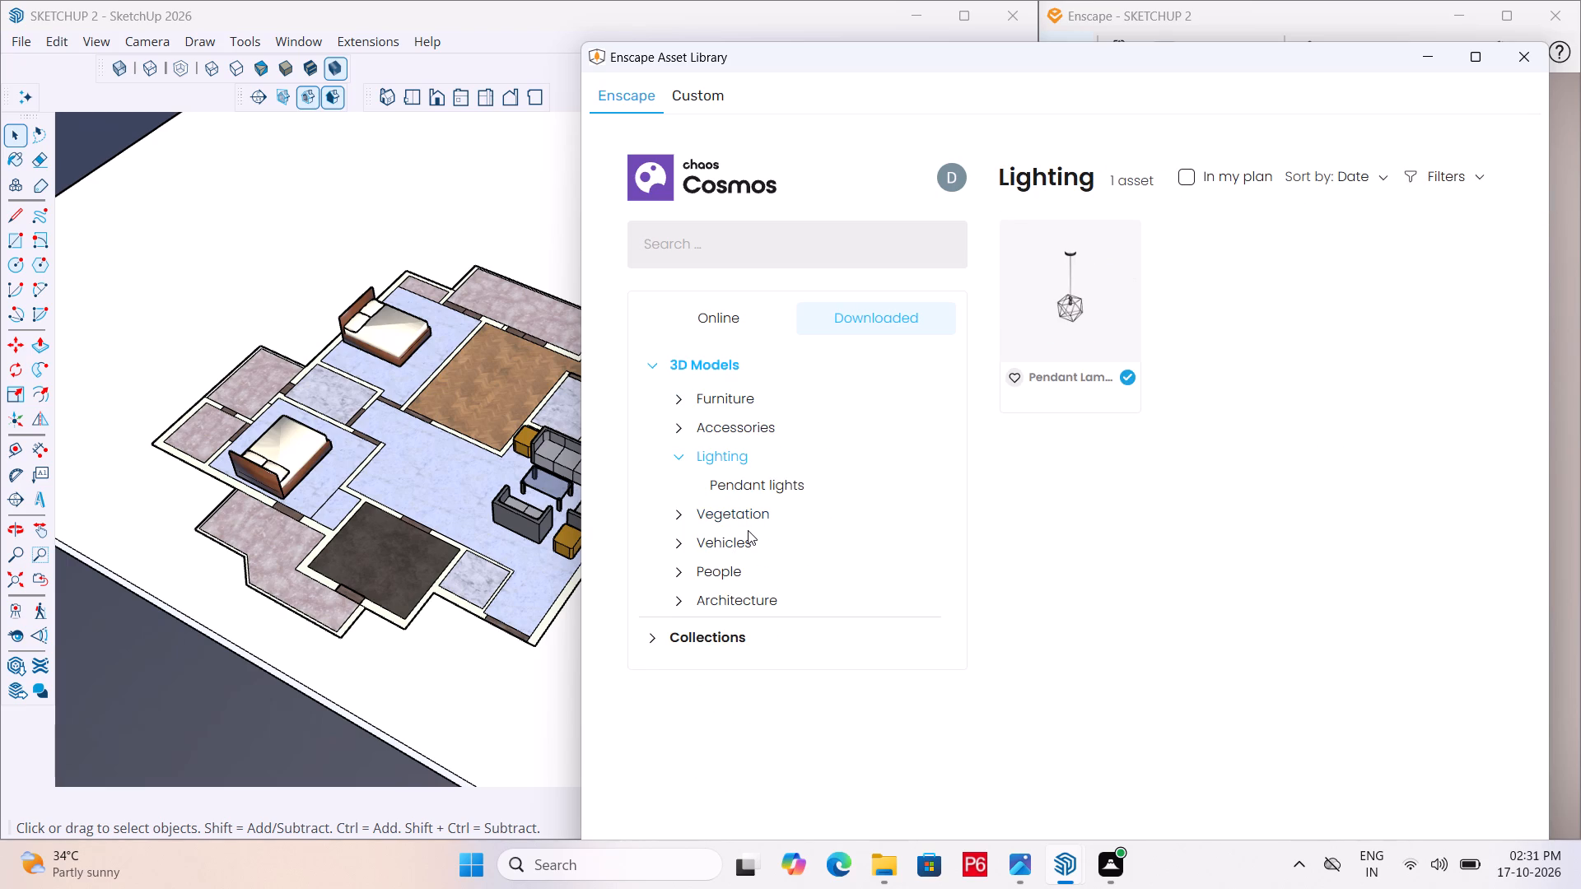
pyautogui.click(749, 521)
pyautogui.scroll(-1, 755, 528)
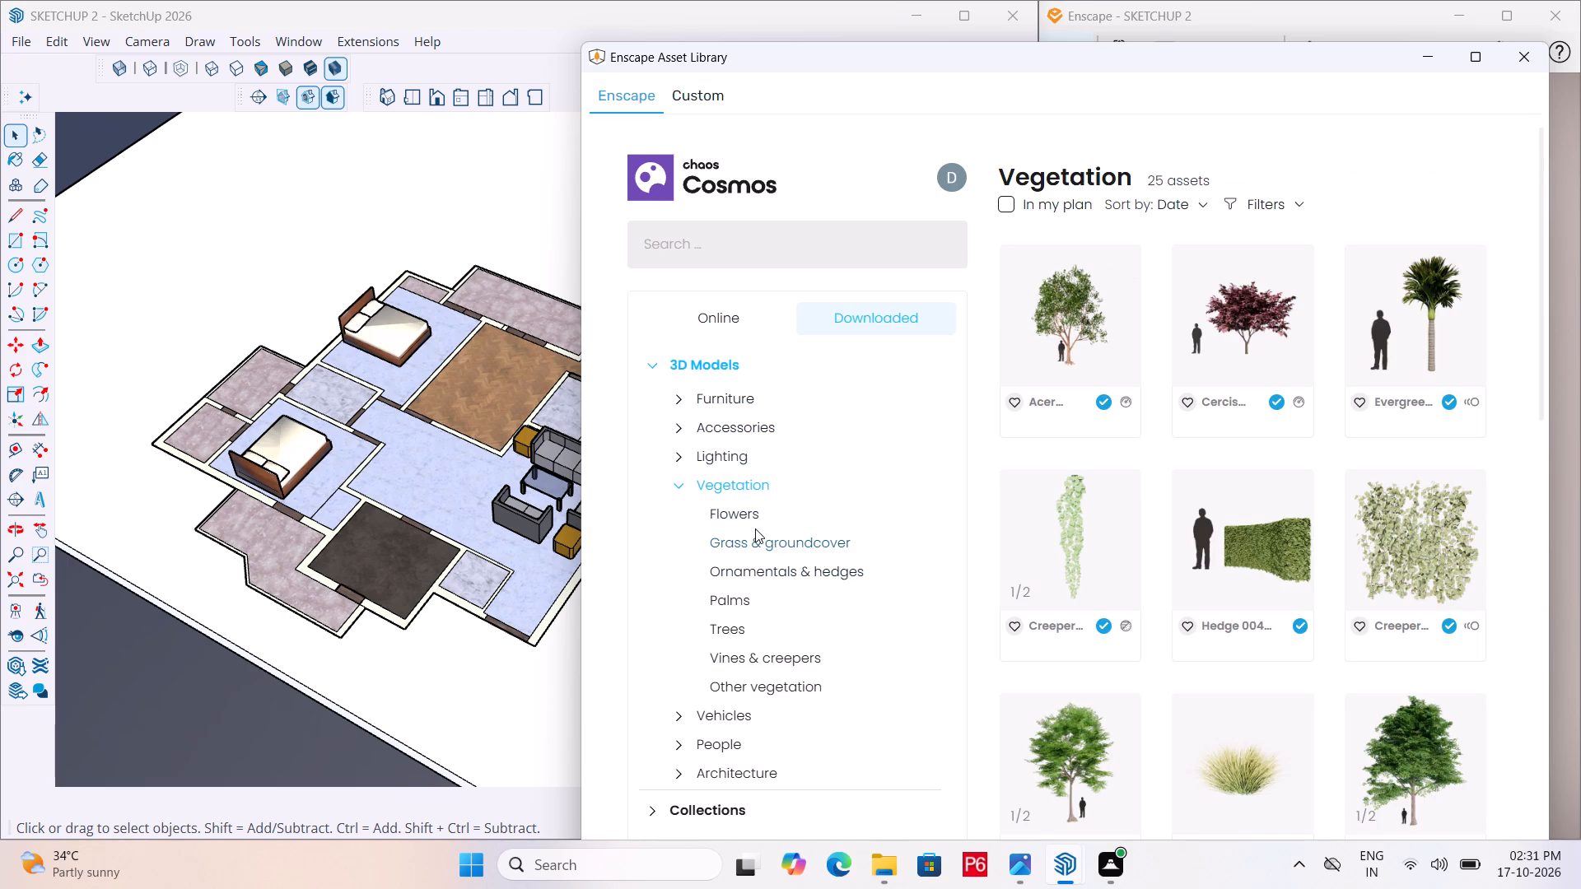
pyautogui.scroll(-2, 755, 528)
pyautogui.click(749, 716)
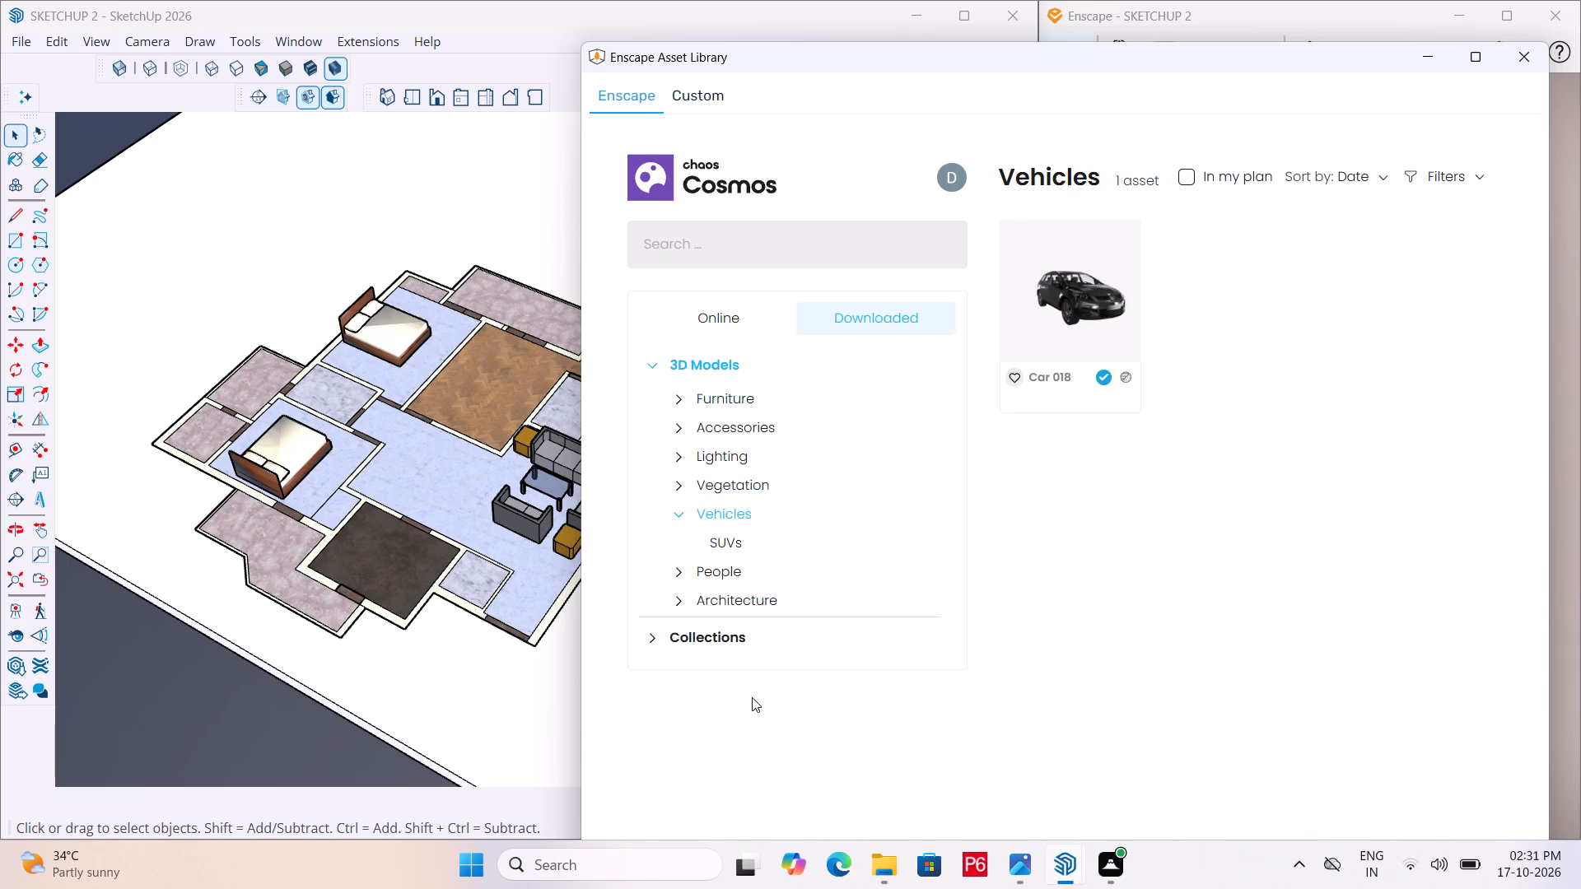
pyautogui.click(753, 598)
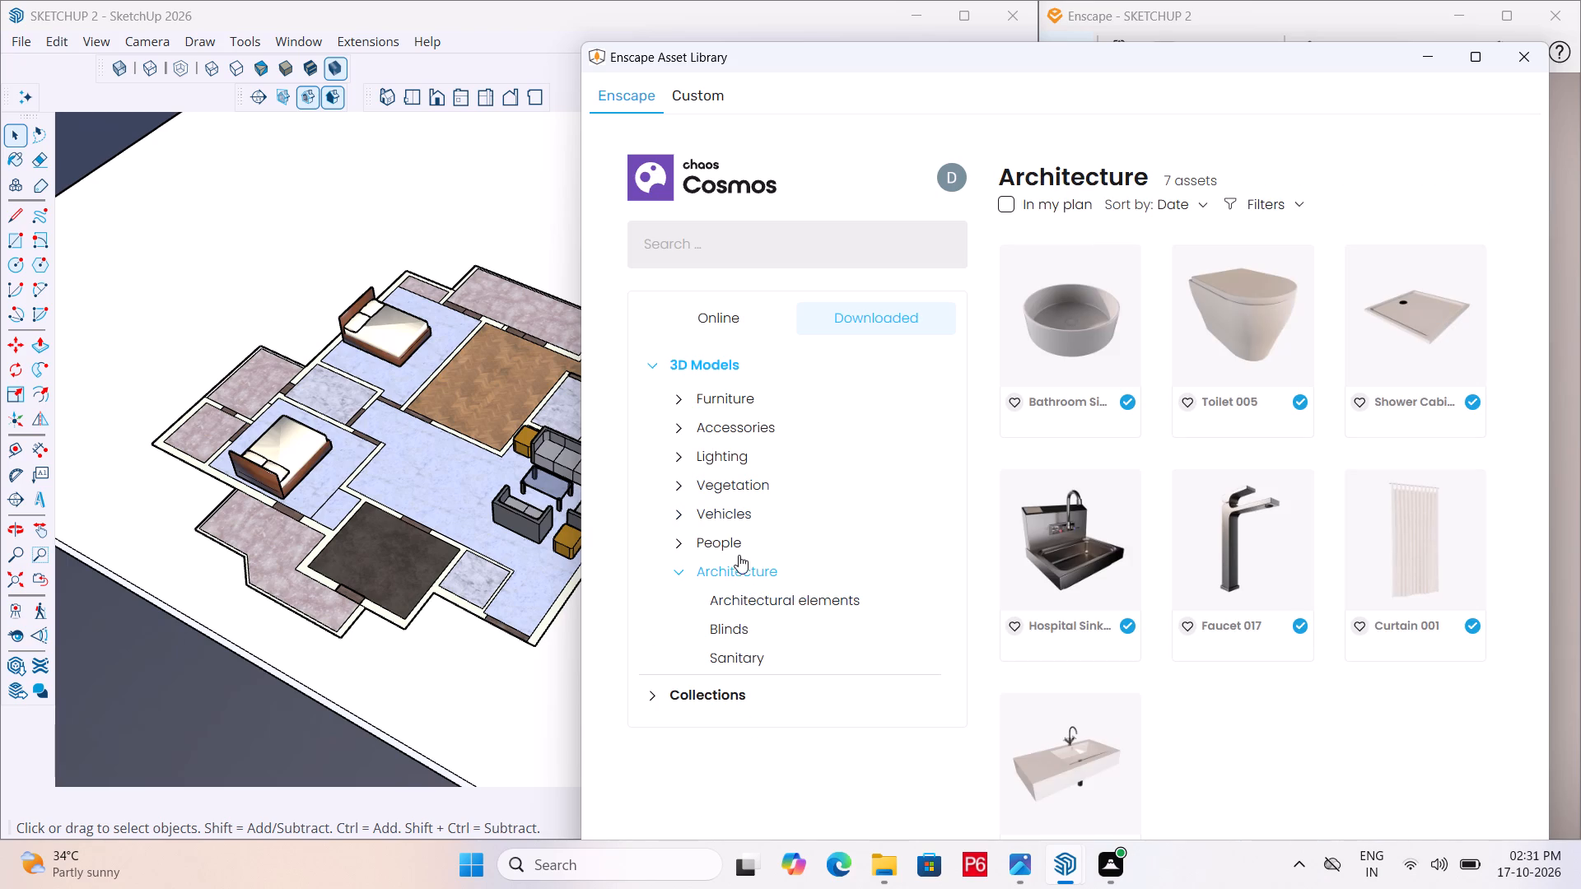
pyautogui.doubleClick(736, 548)
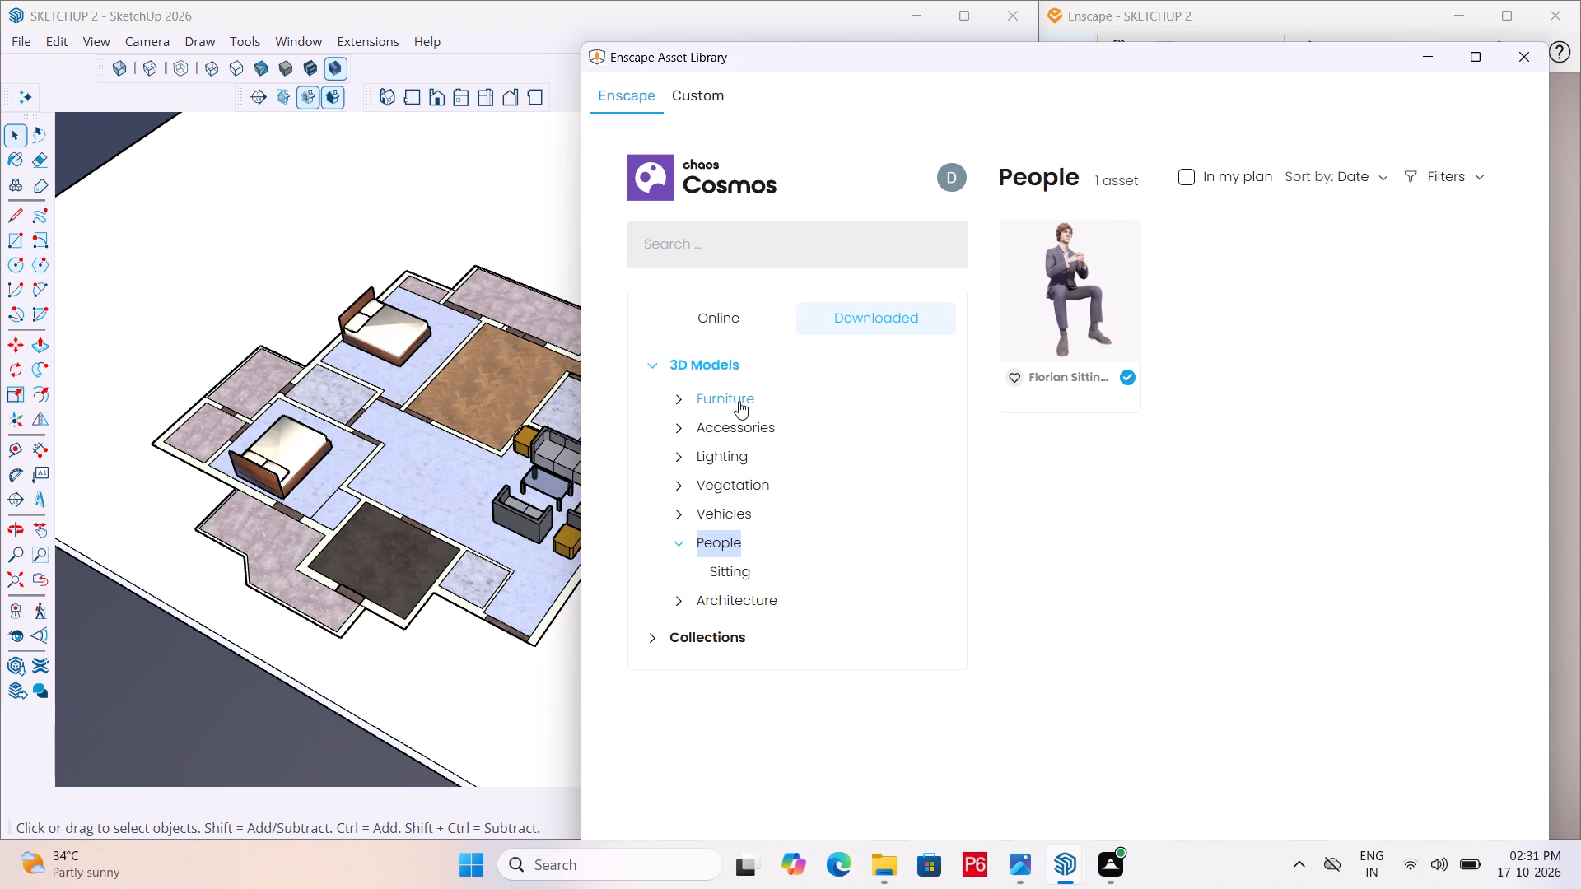
# Look through the chairs and stools in the furniture category, among the downloaded assets and in the online catalogue.
pyautogui.click(736, 394)
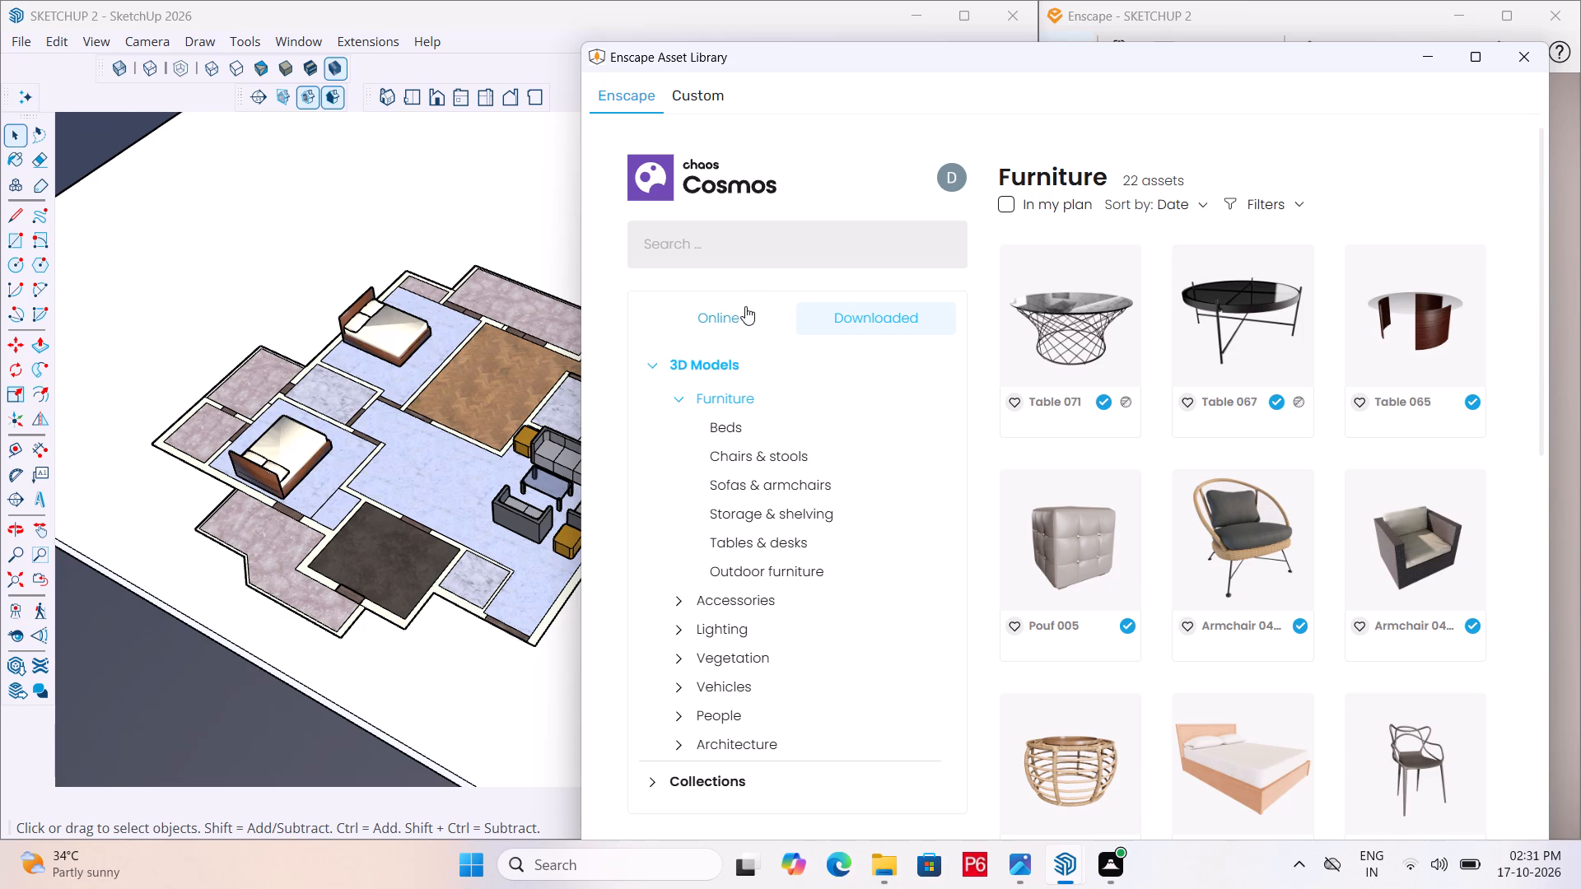
pyautogui.click(757, 454)
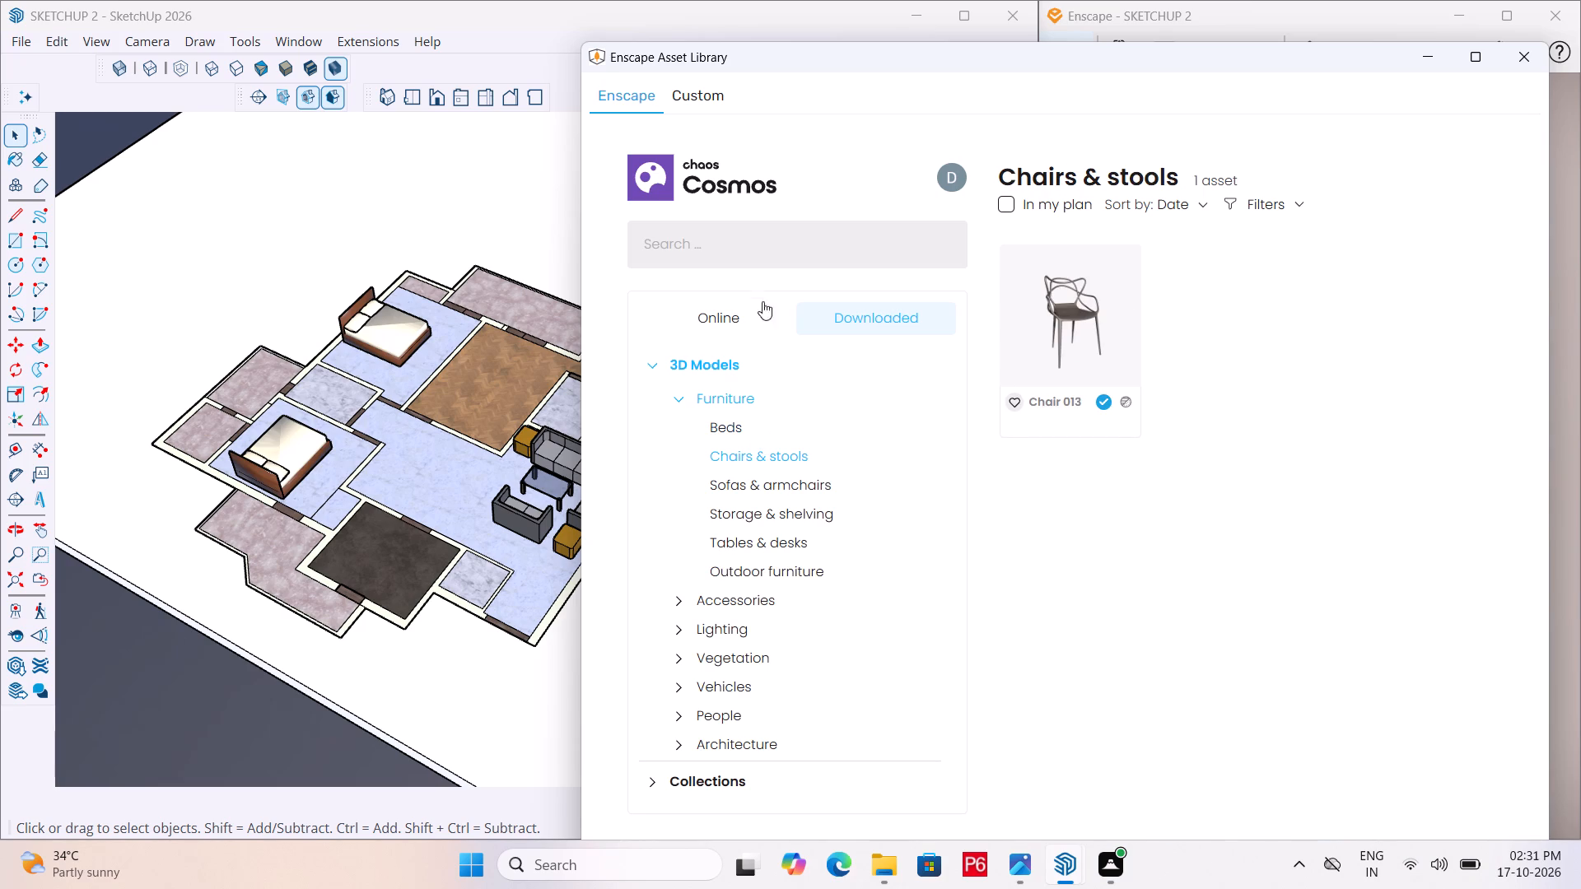
pyautogui.click(738, 311)
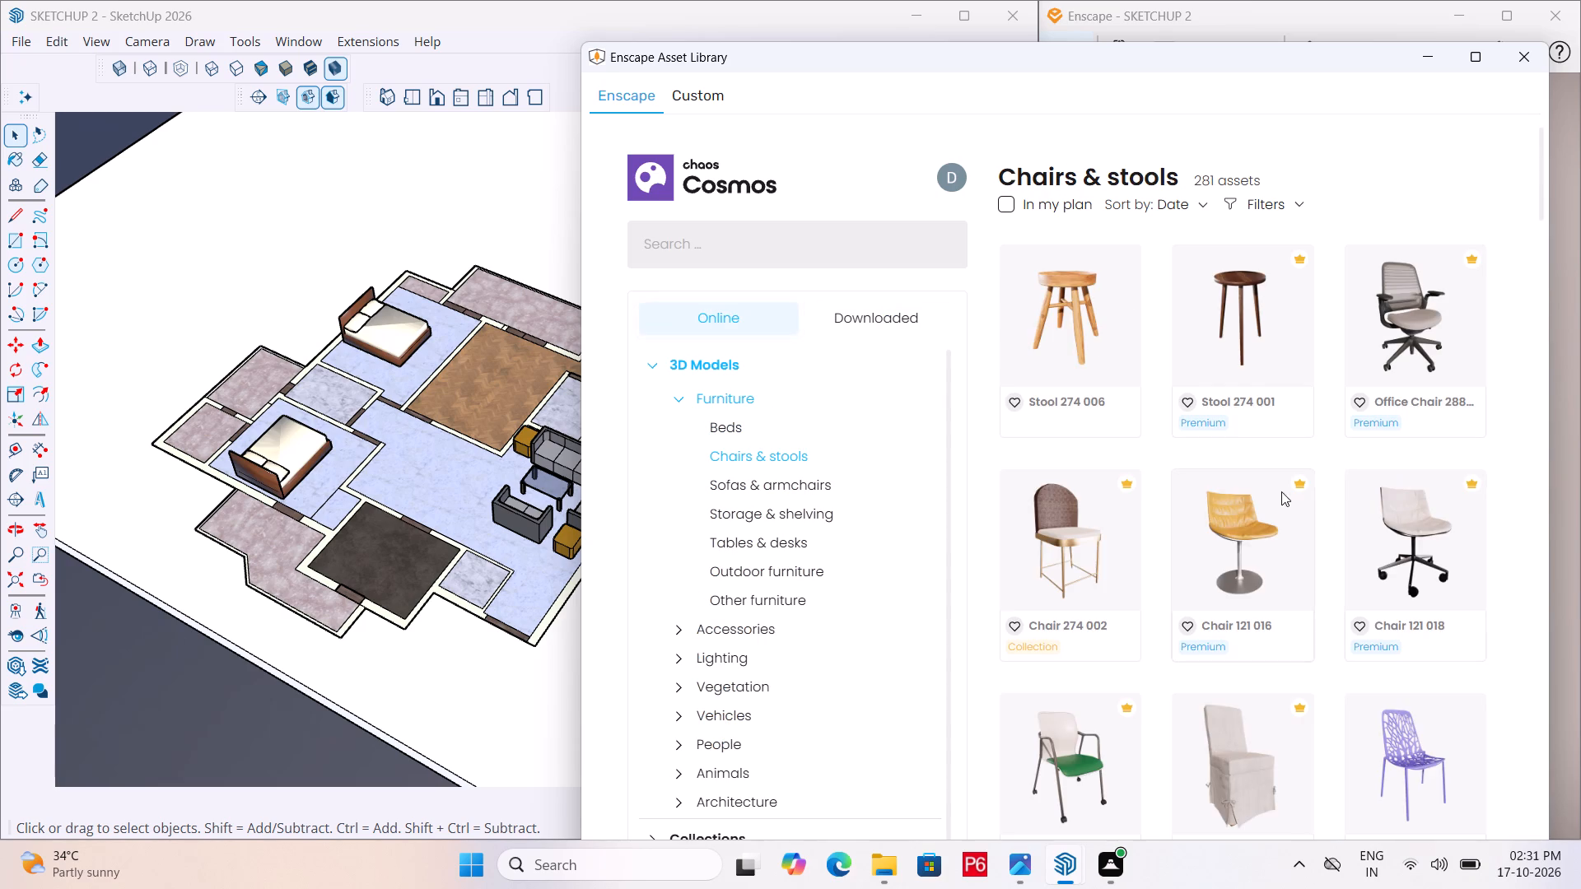
pyautogui.scroll(-6, 1203, 449)
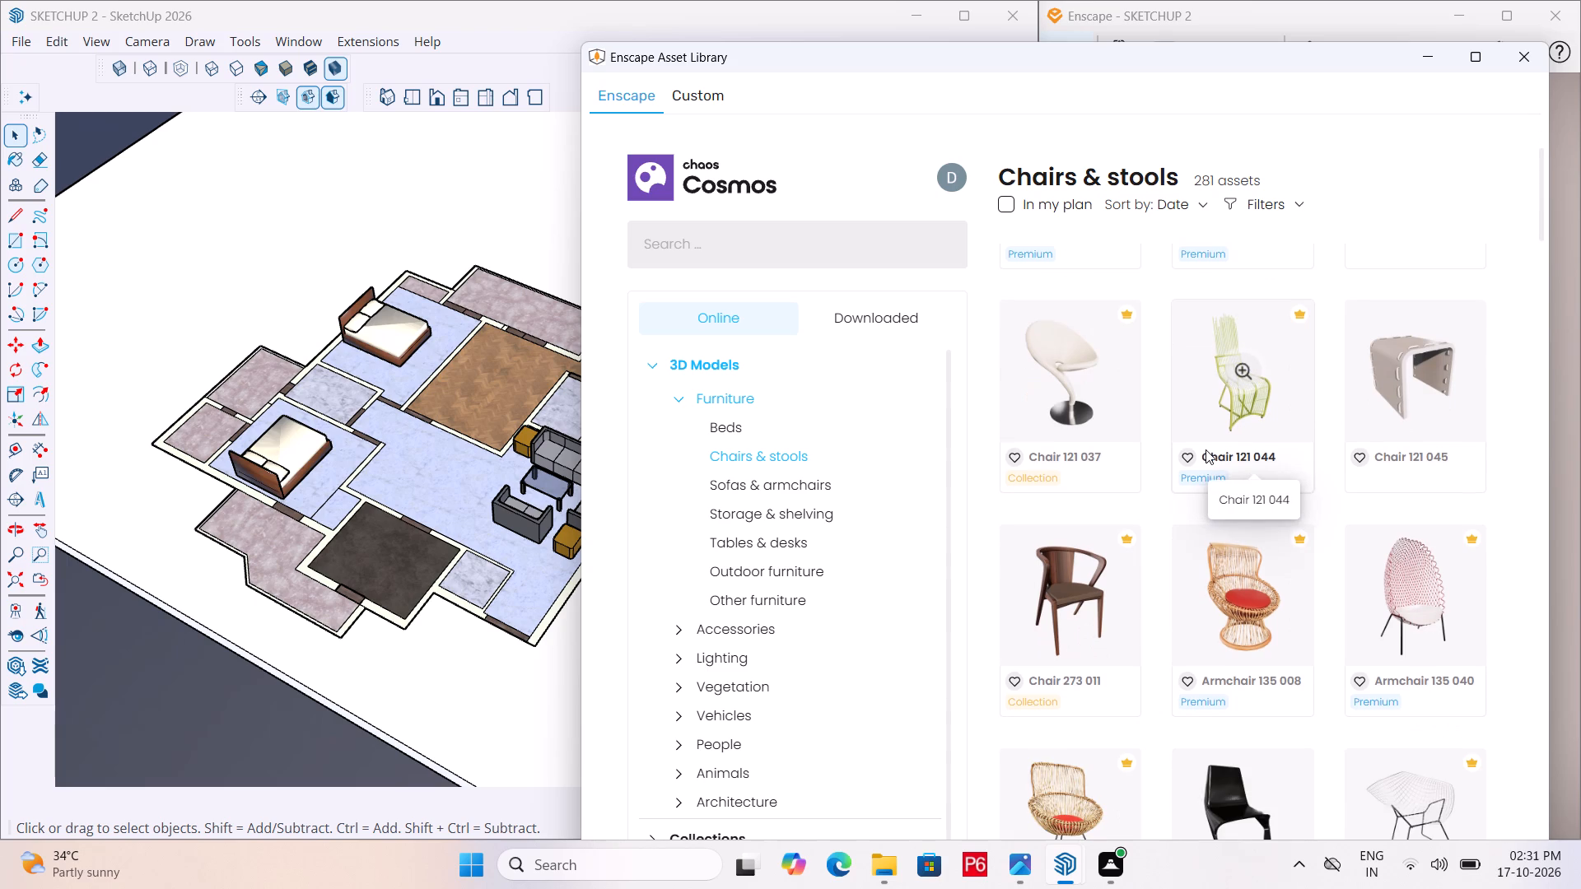
# Look through the whole online Sofas & armchairs category for seating that suits the apartment.
pyautogui.click(781, 482)
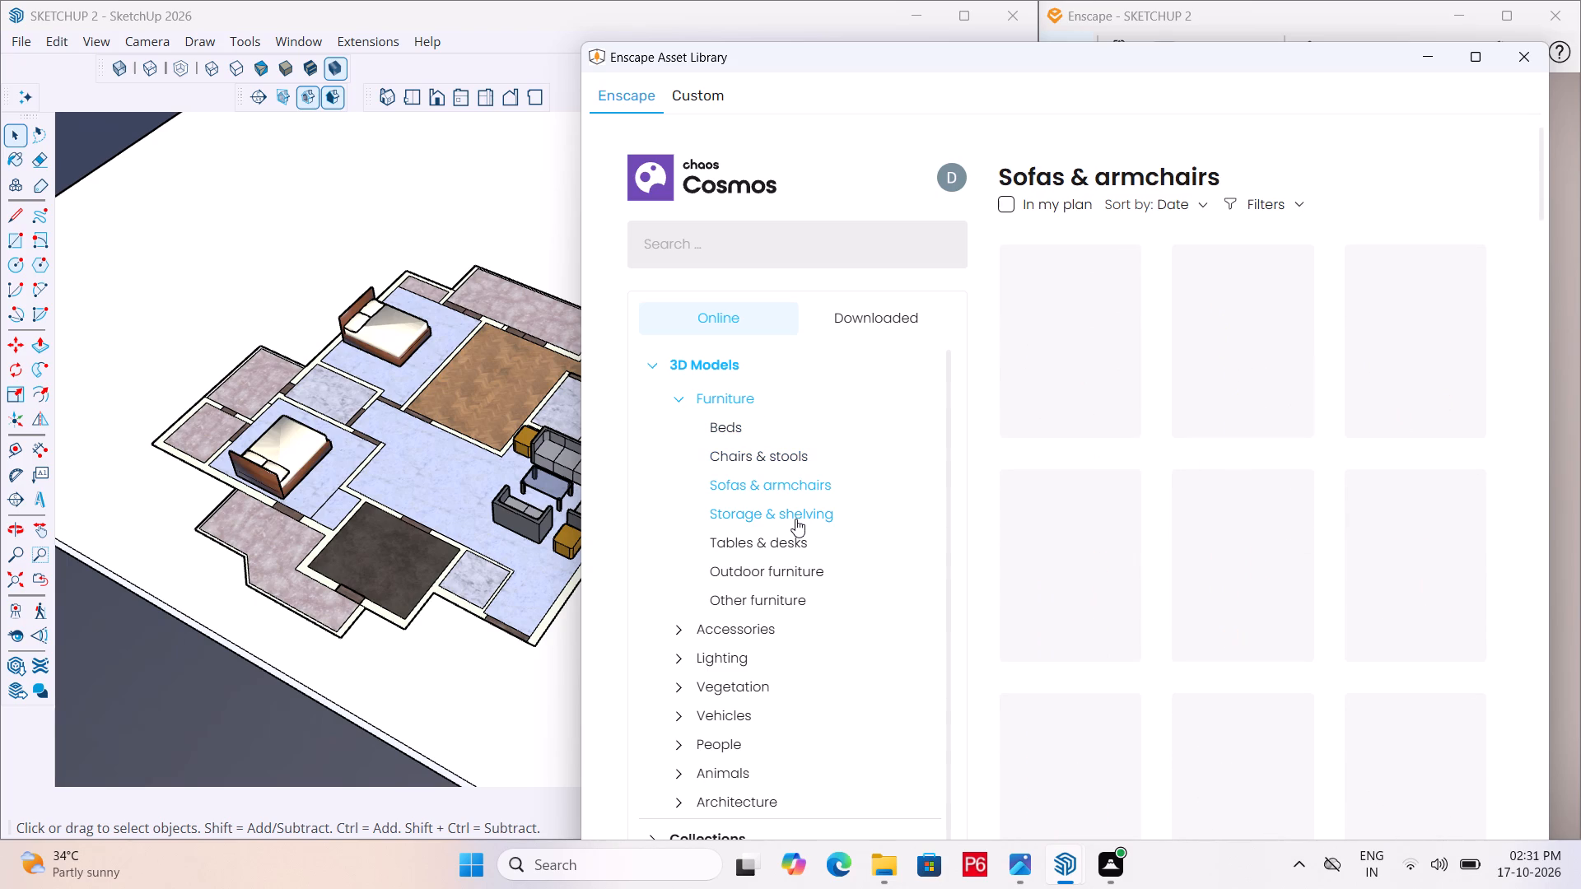
pyautogui.scroll(-2, 1180, 505)
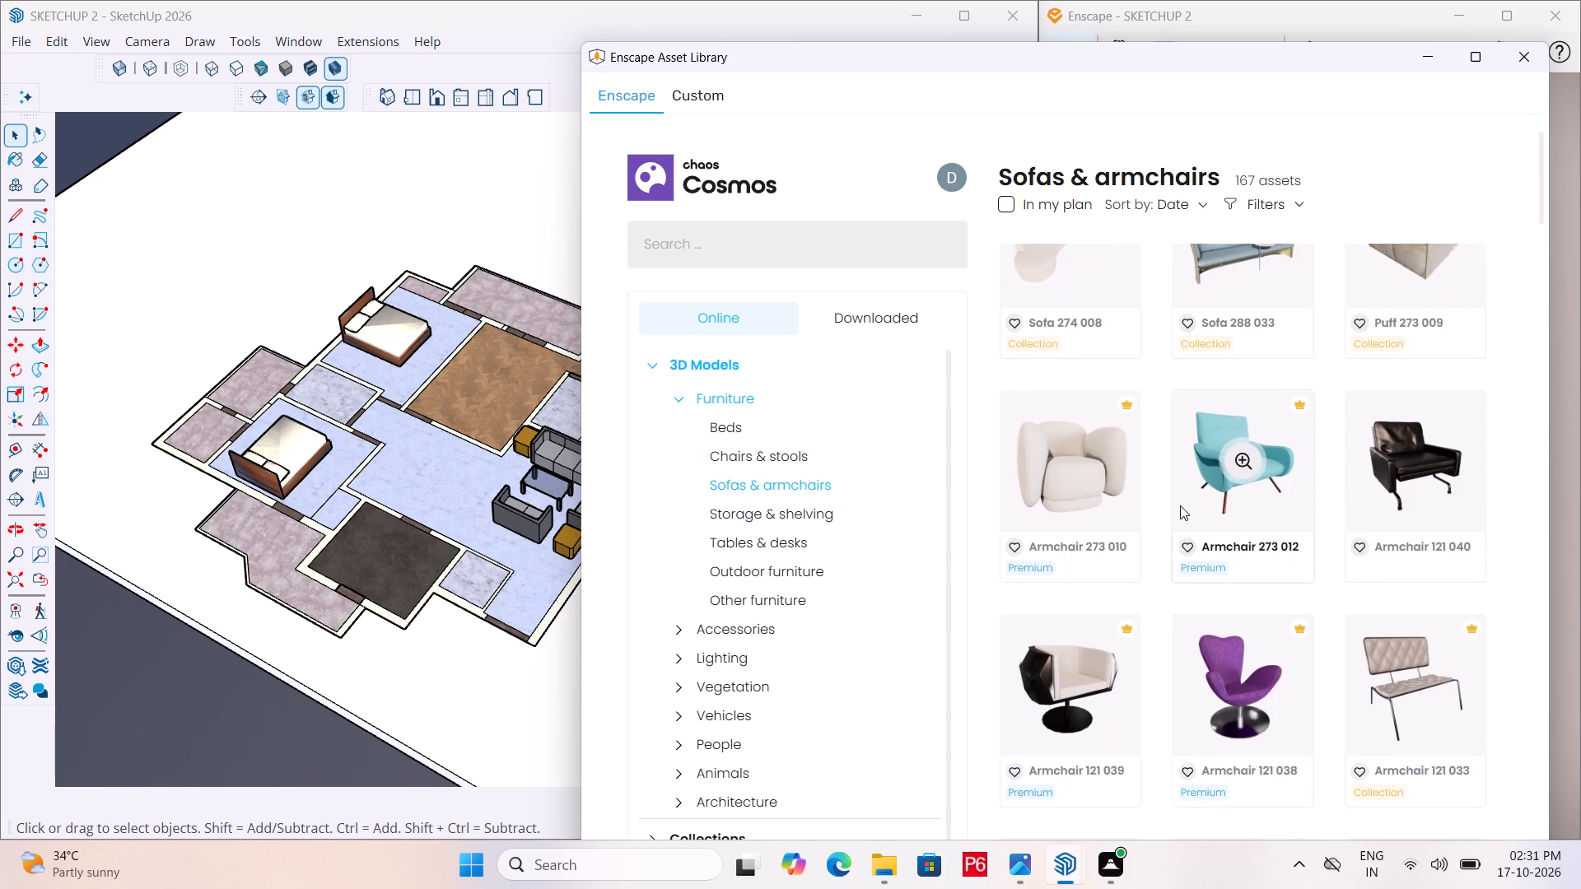
pyautogui.scroll(-9, 1180, 505)
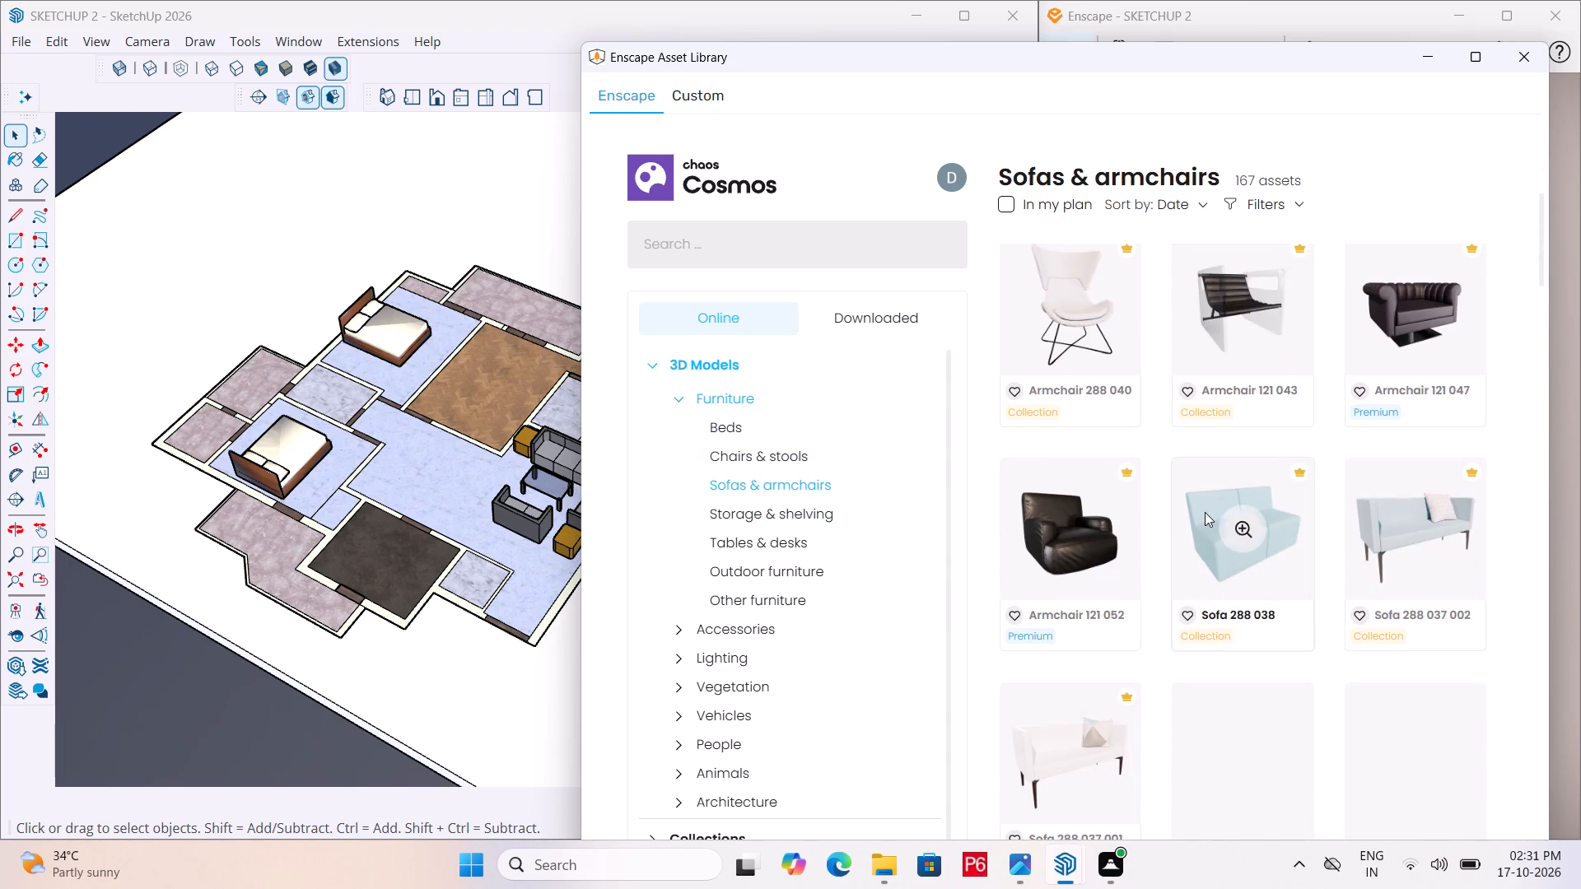
pyautogui.scroll(-6, 1205, 512)
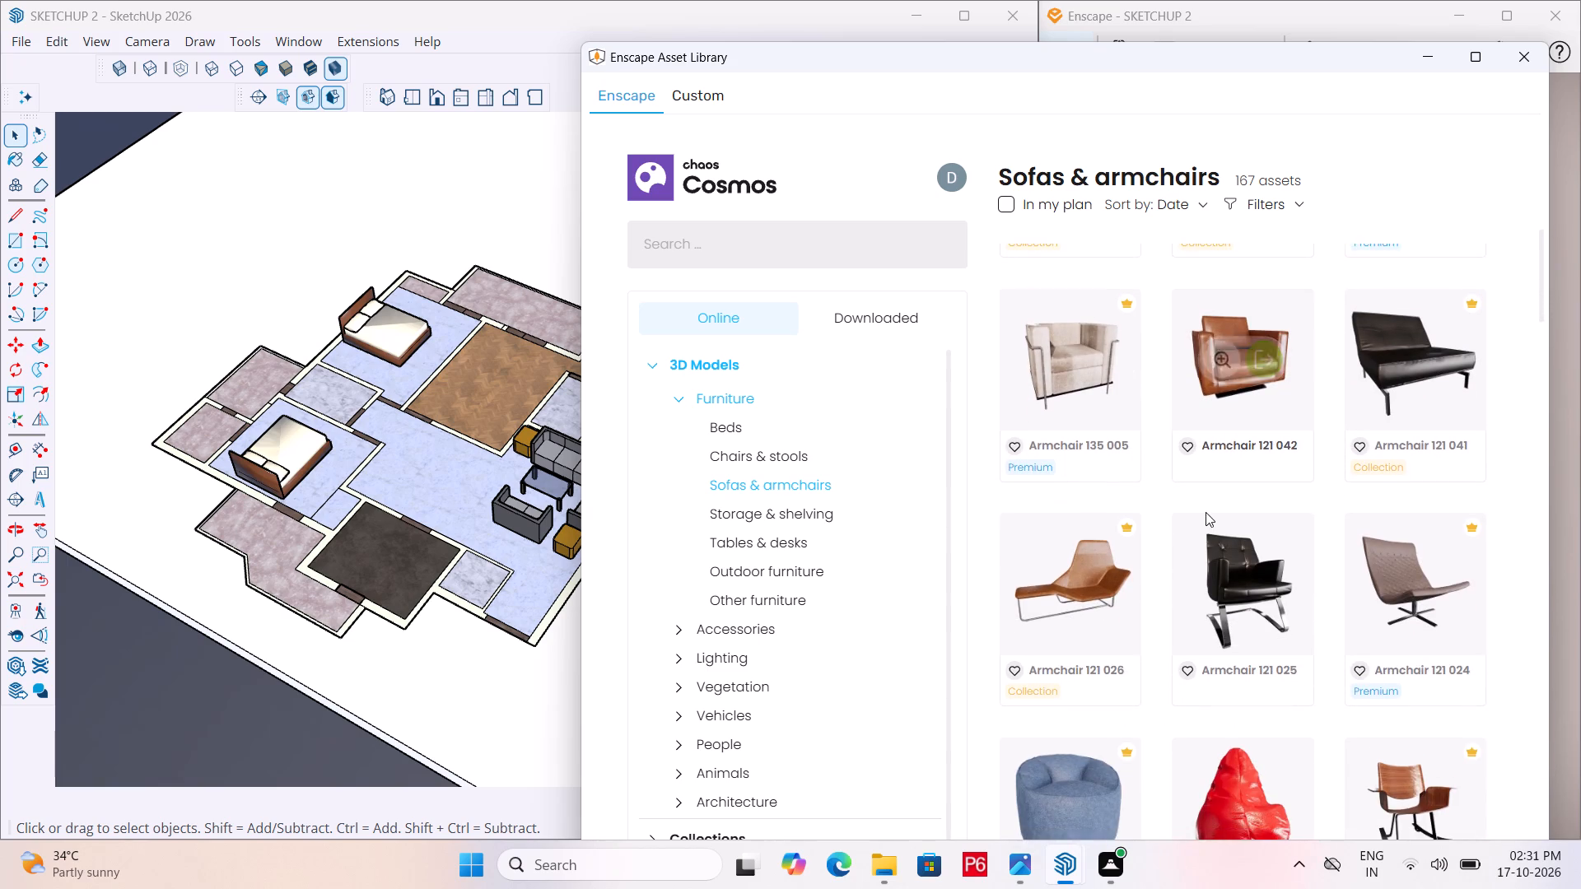
pyautogui.scroll(-6, 1206, 512)
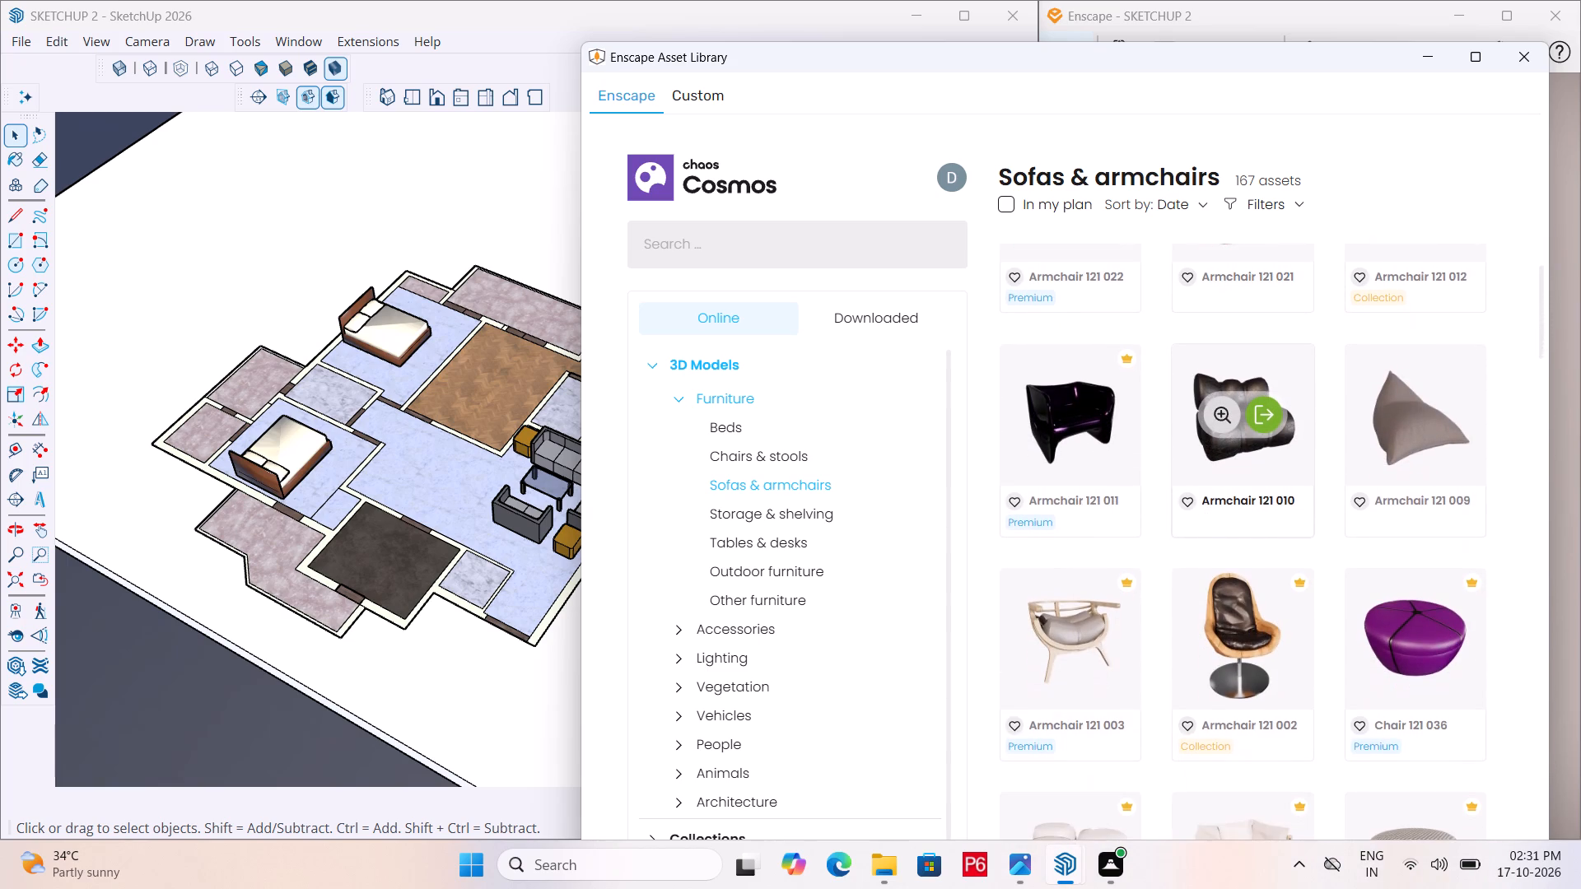
pyautogui.scroll(-6, 1212, 503)
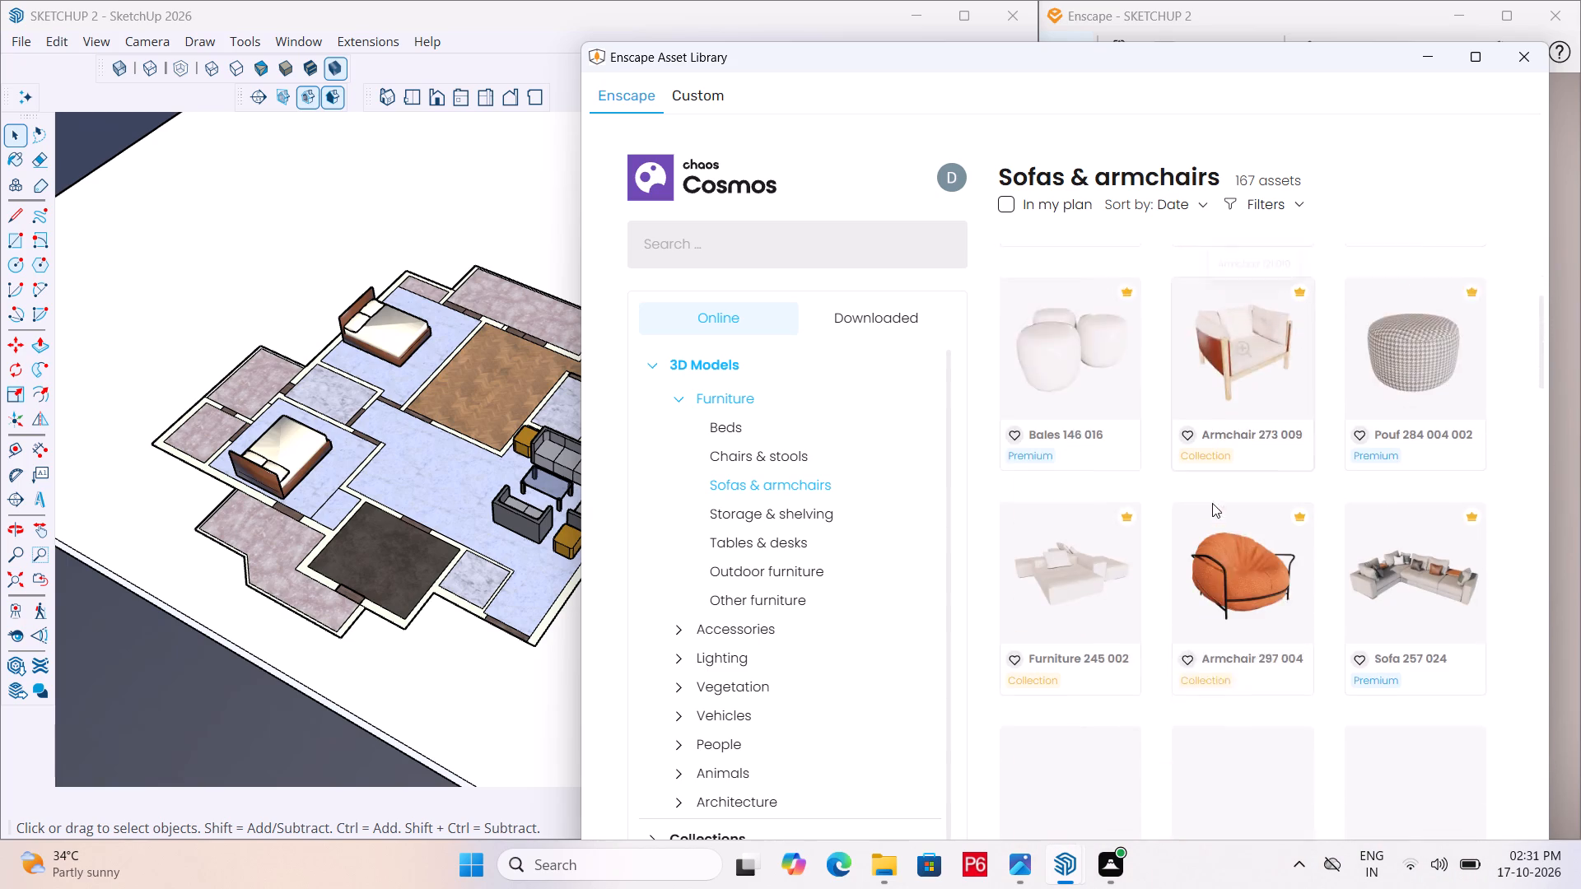
pyautogui.scroll(-4, 1212, 503)
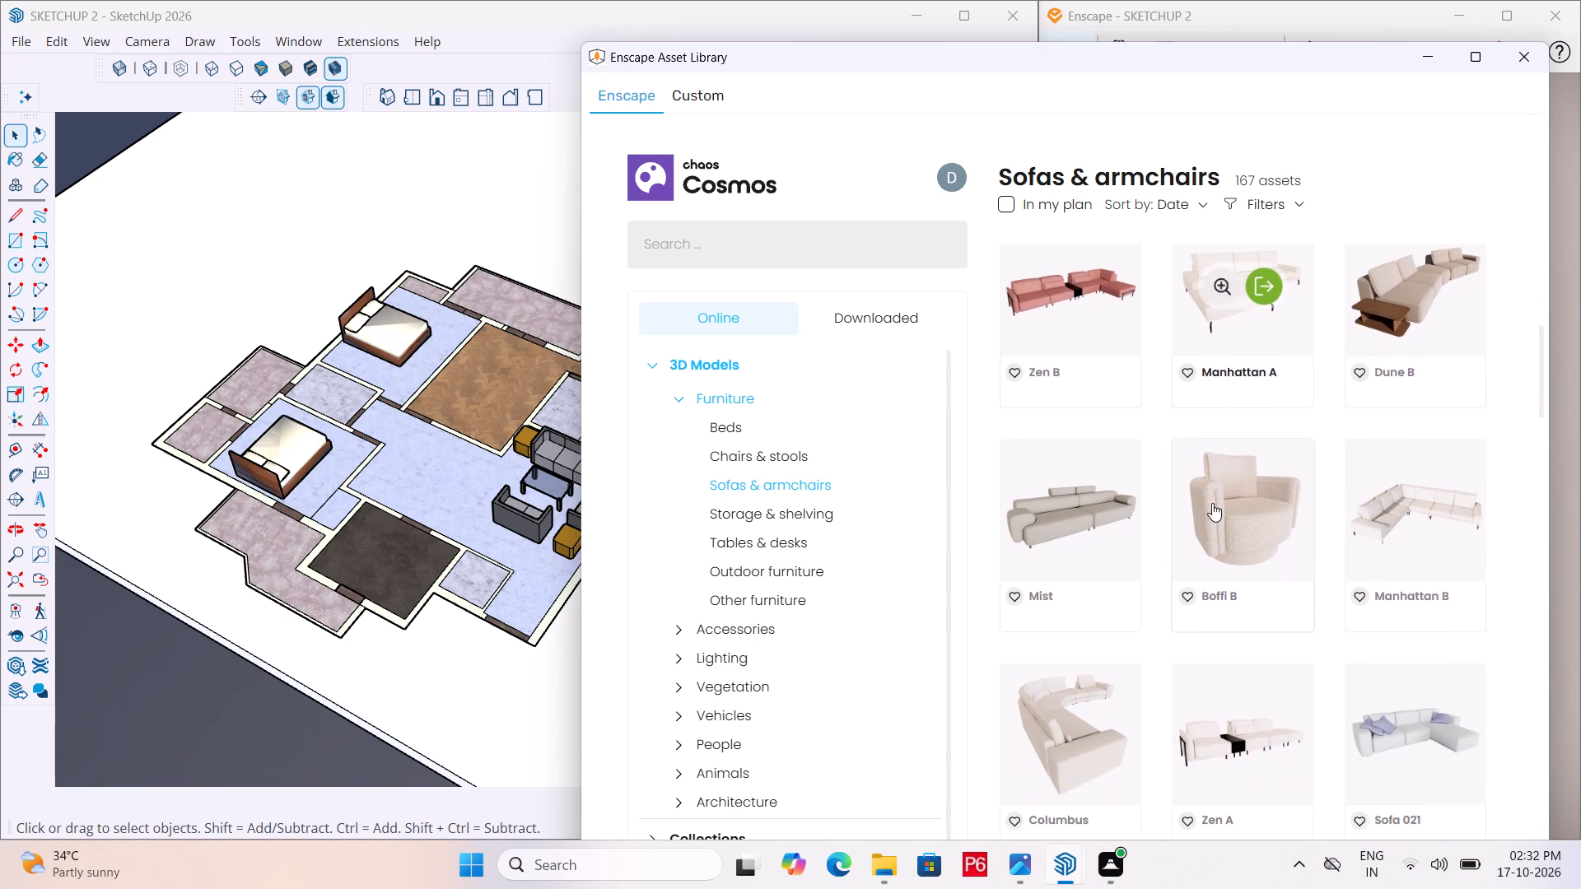
pyautogui.scroll(-6, 1212, 503)
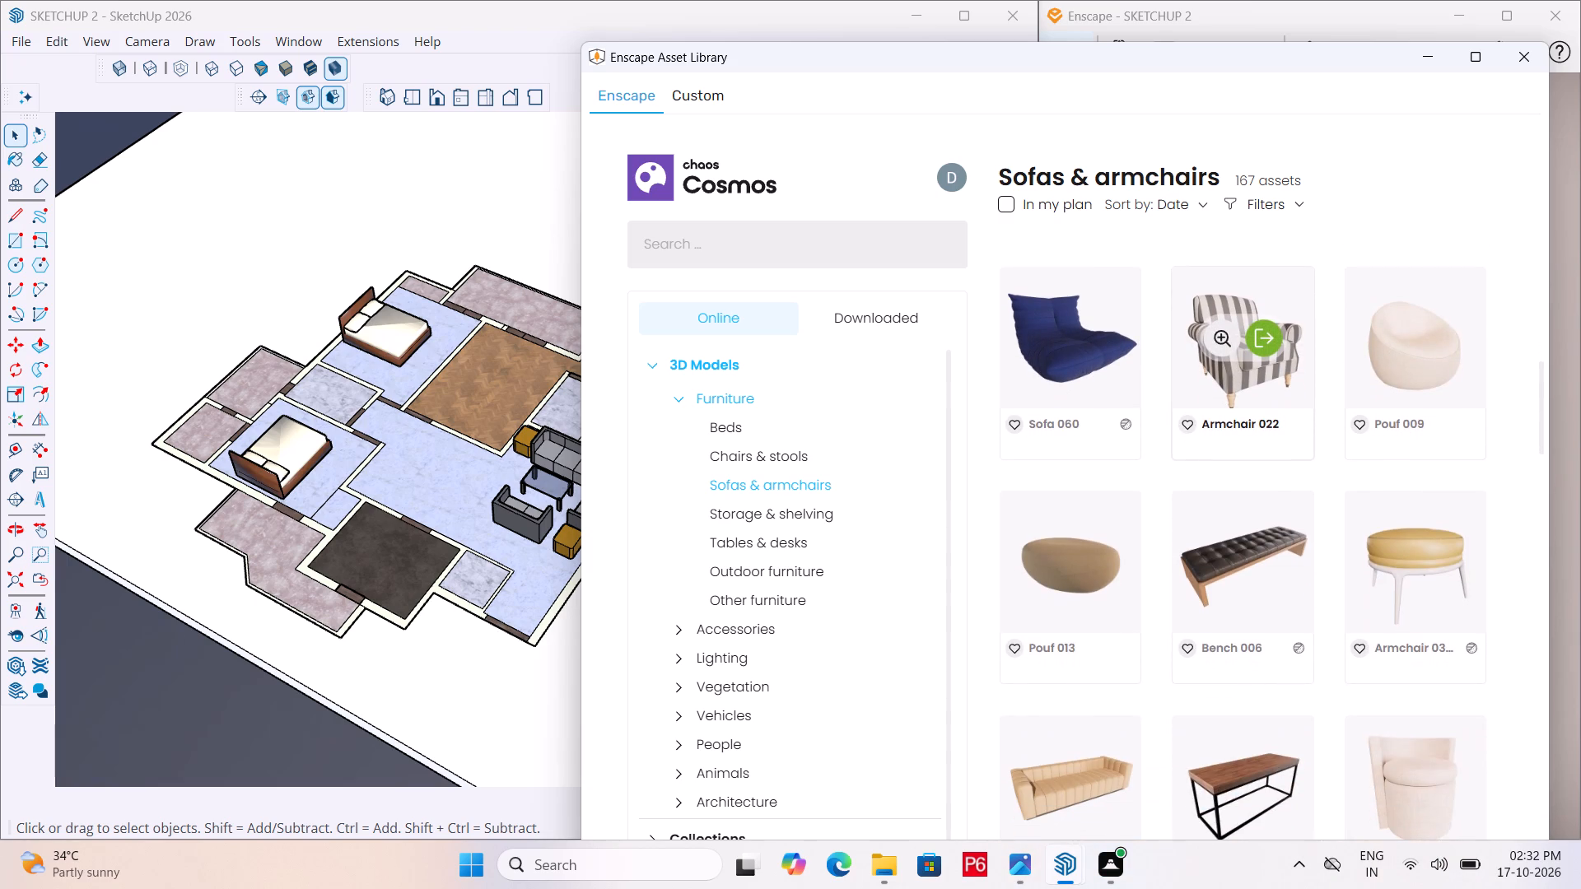
pyautogui.scroll(-1, 1231, 486)
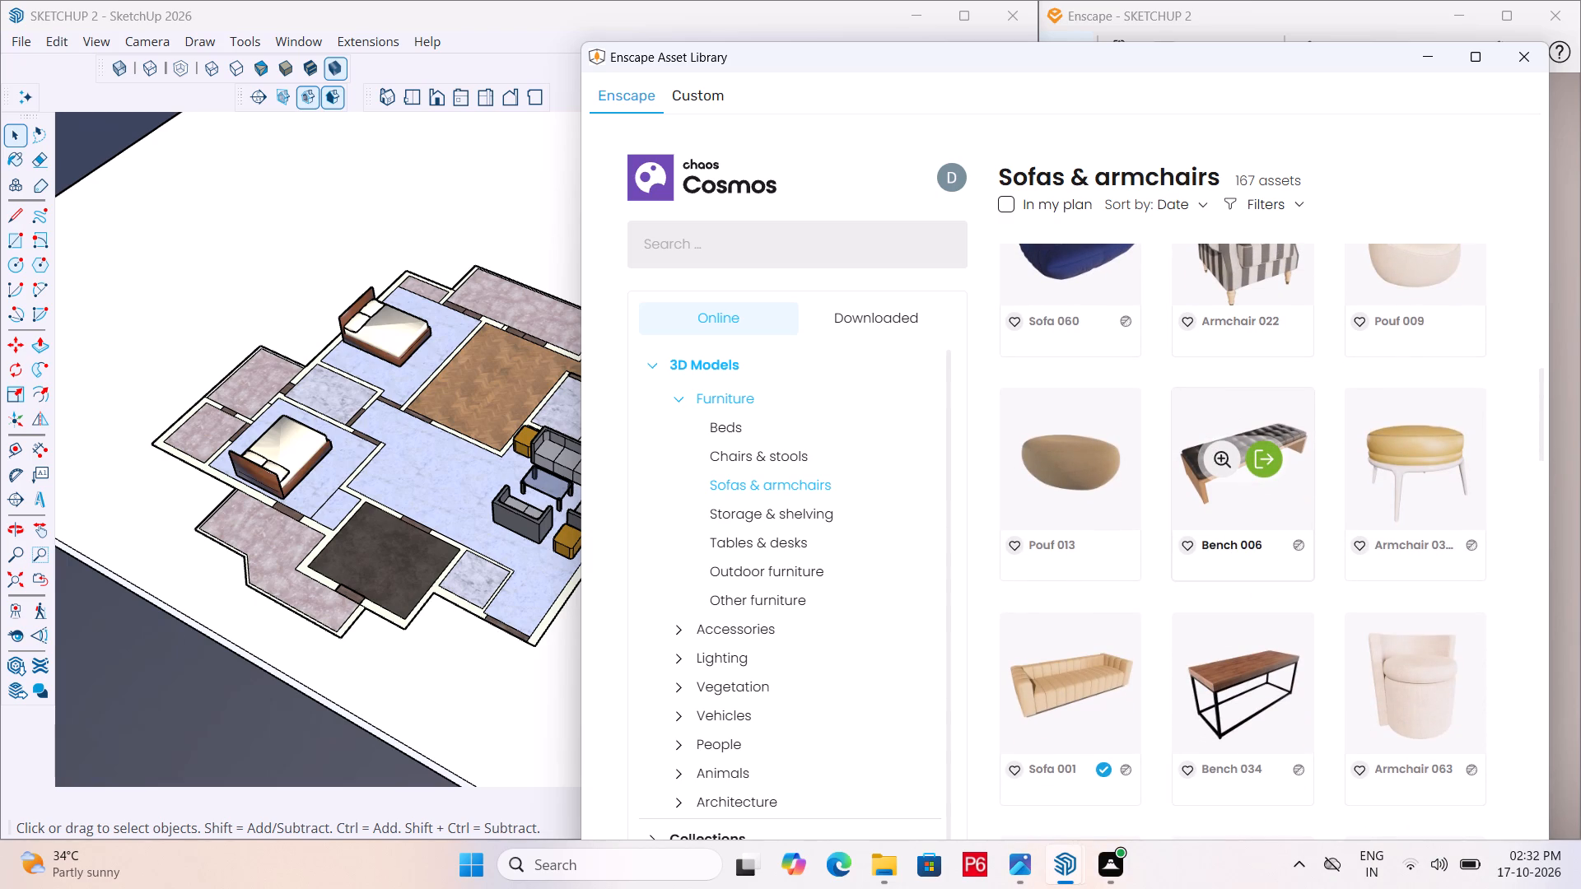
pyautogui.scroll(-7, 1231, 486)
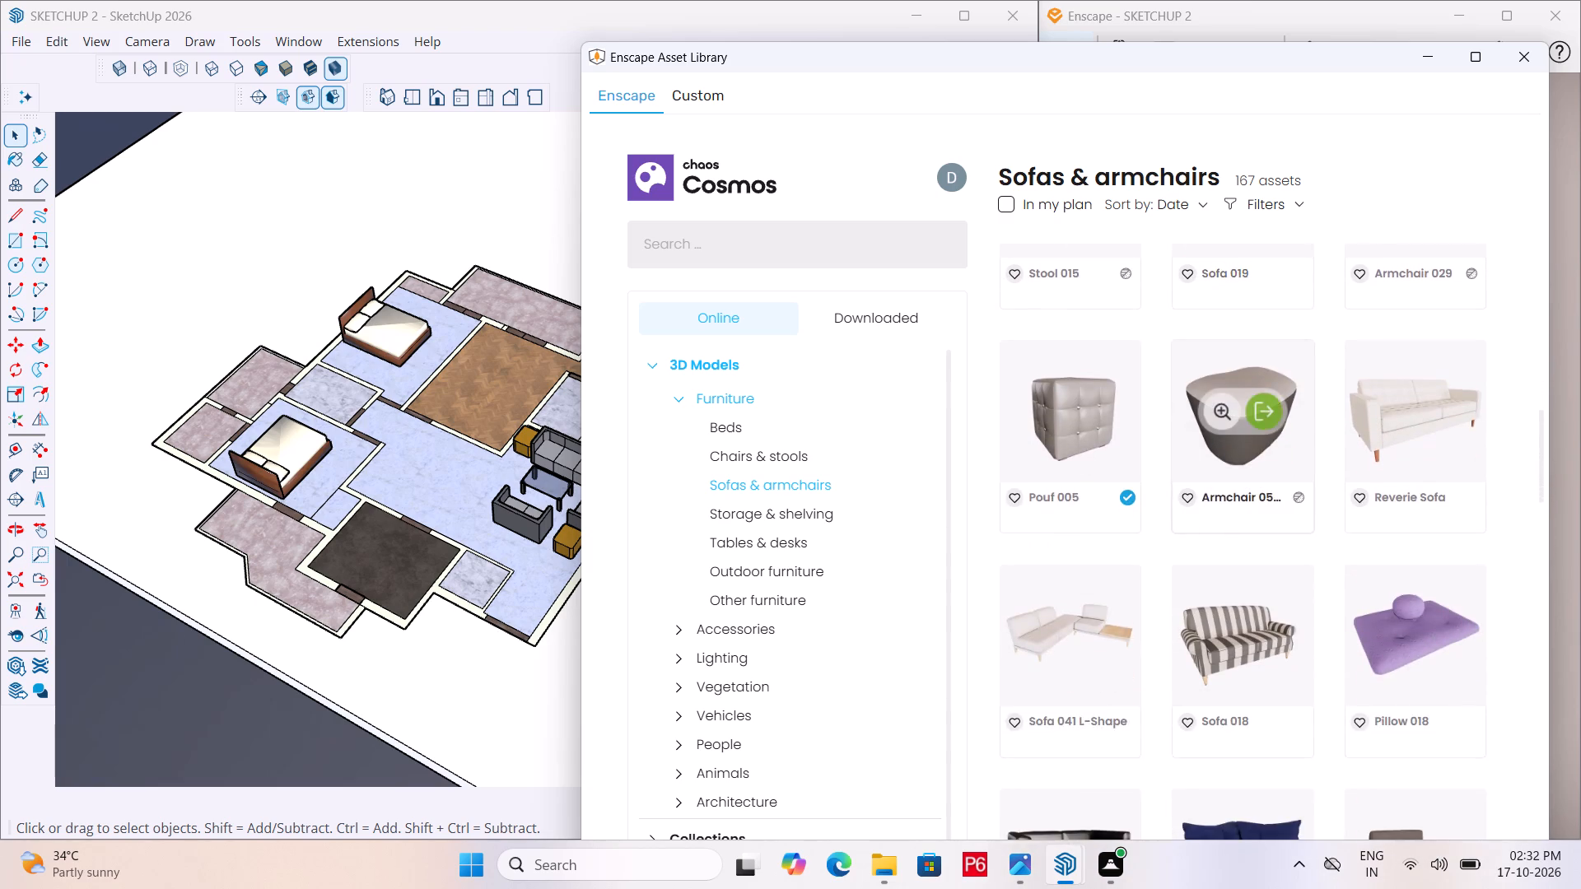
pyautogui.scroll(-10, 1231, 486)
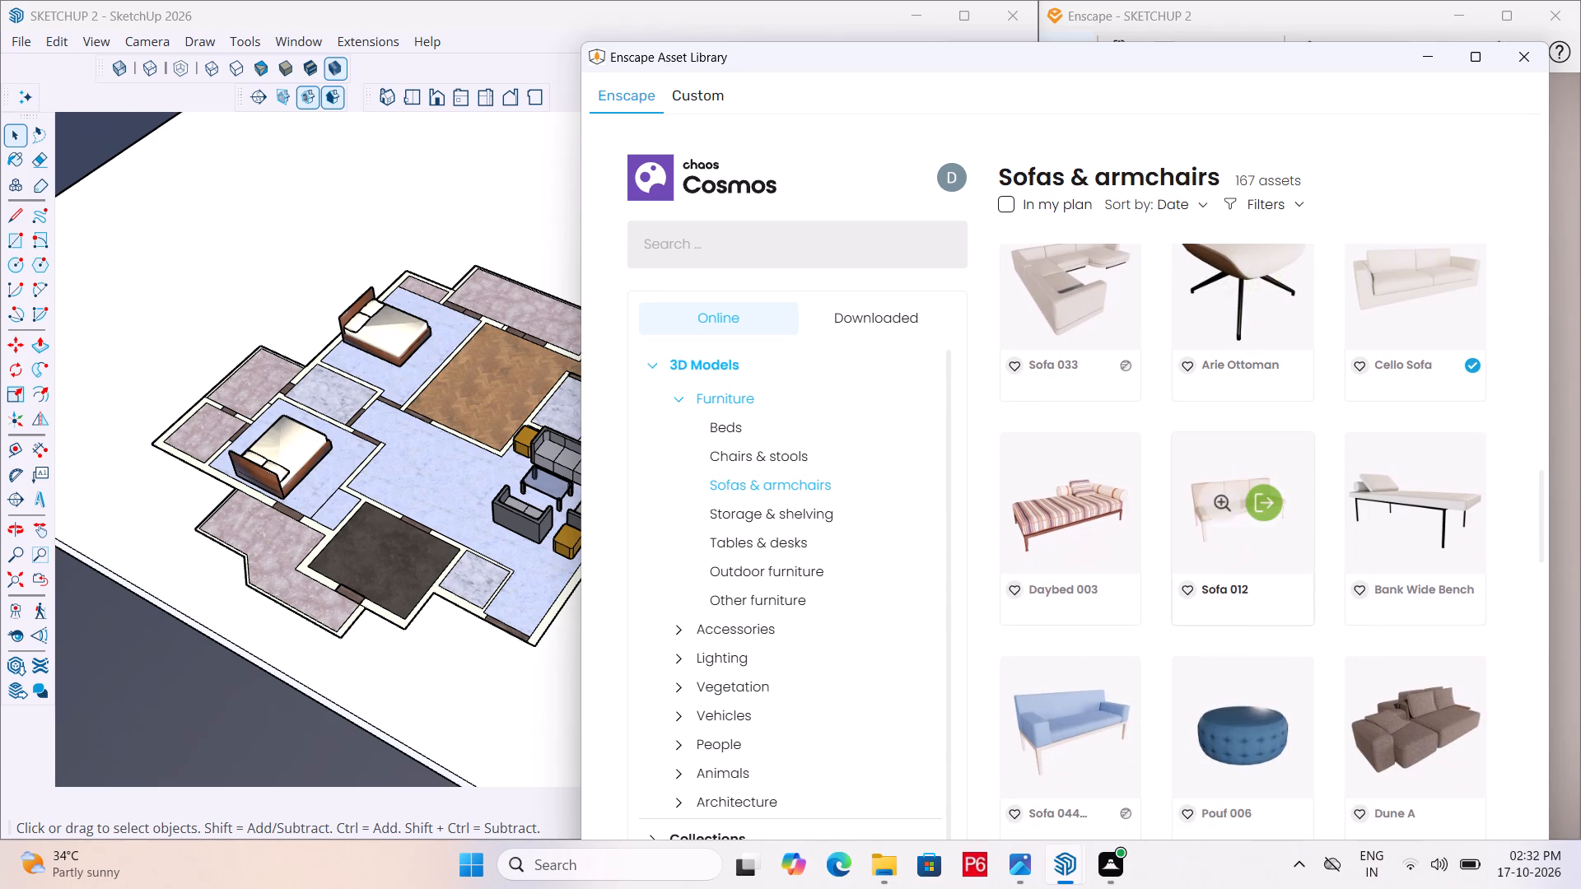
pyautogui.scroll(-1, 1235, 482)
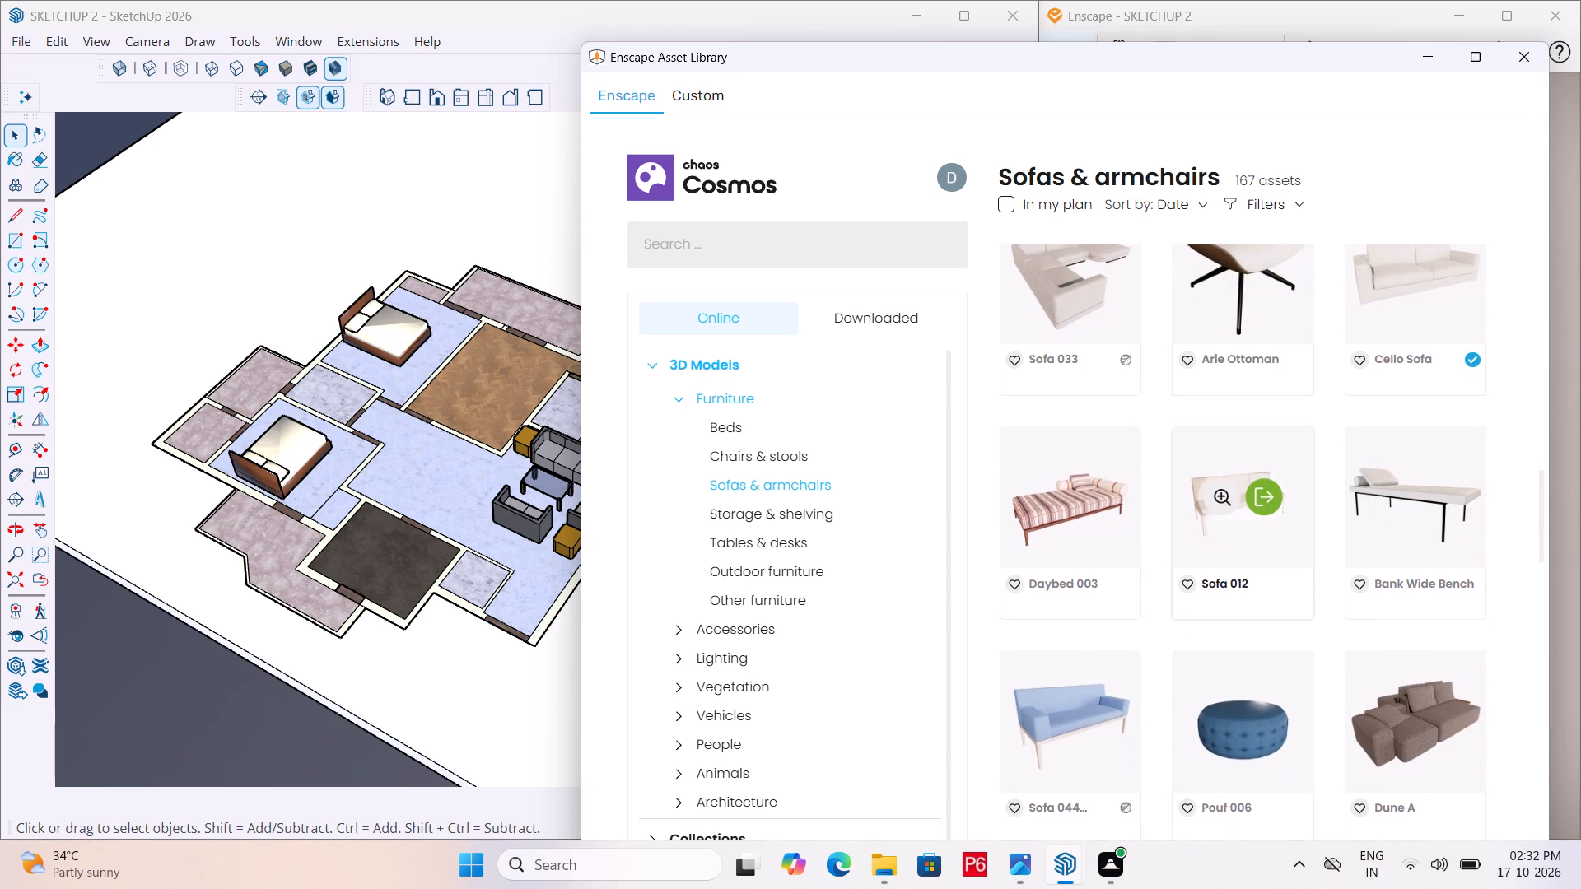
pyautogui.scroll(-8, 1235, 482)
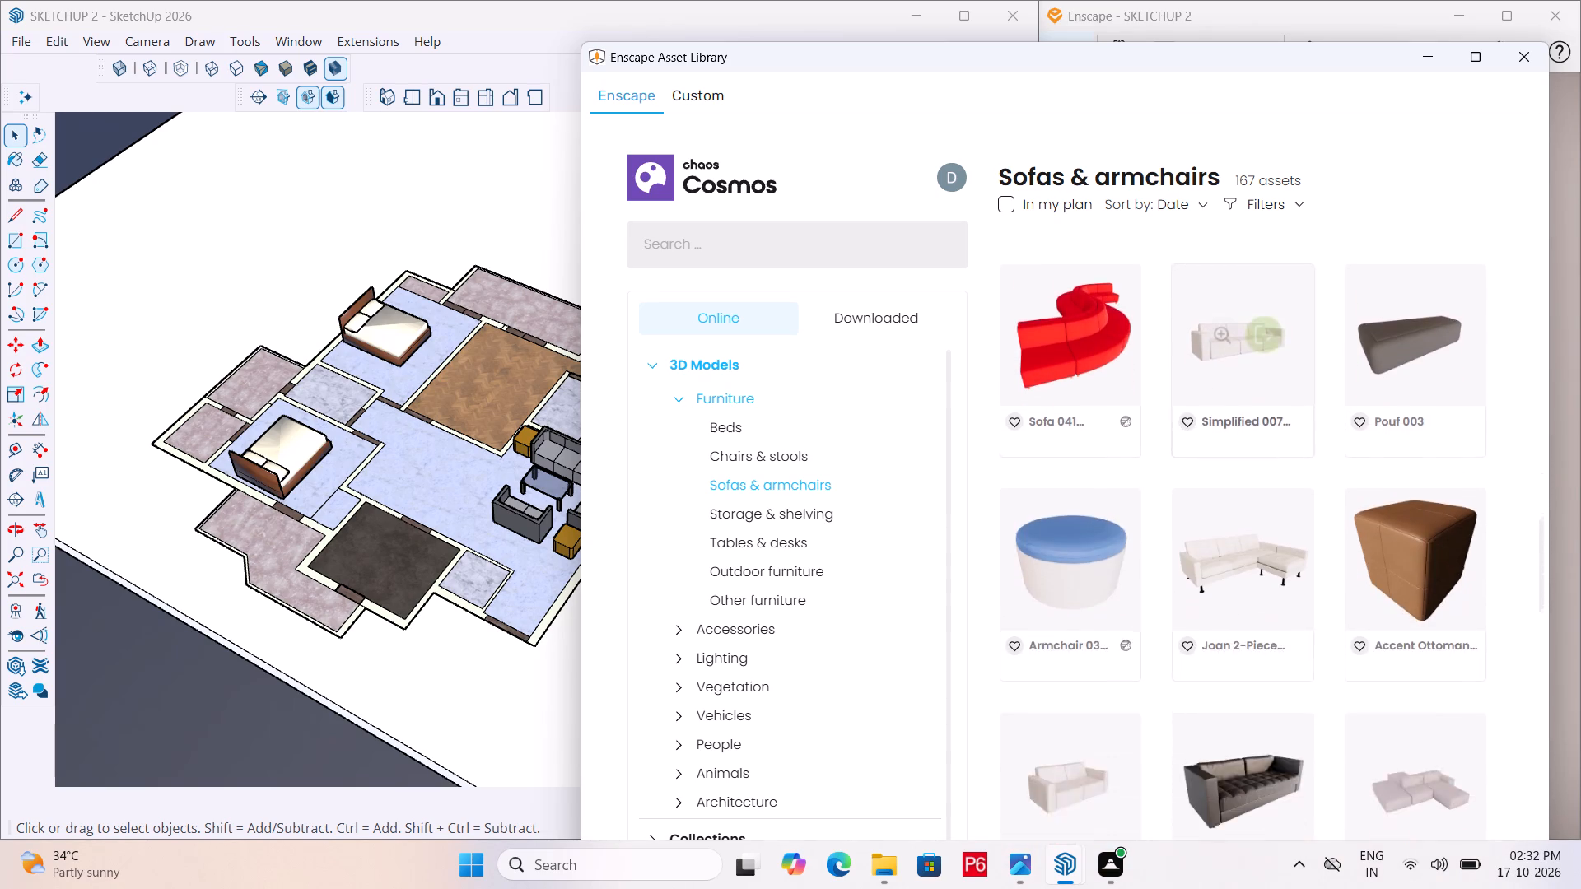
pyautogui.scroll(-6, 1235, 482)
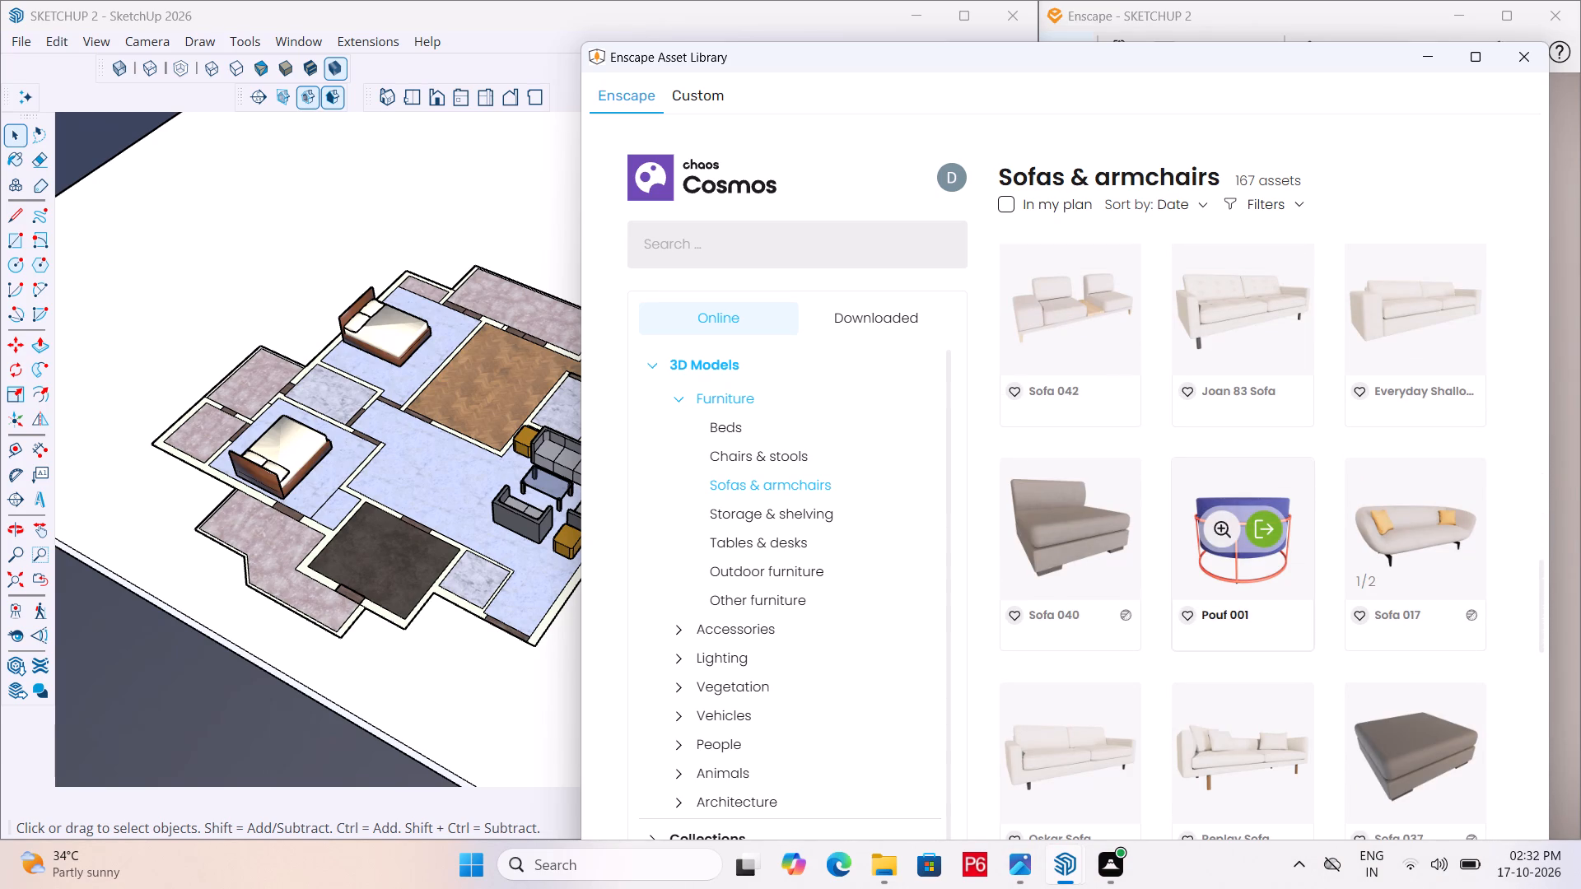
pyautogui.scroll(-9, 1241, 469)
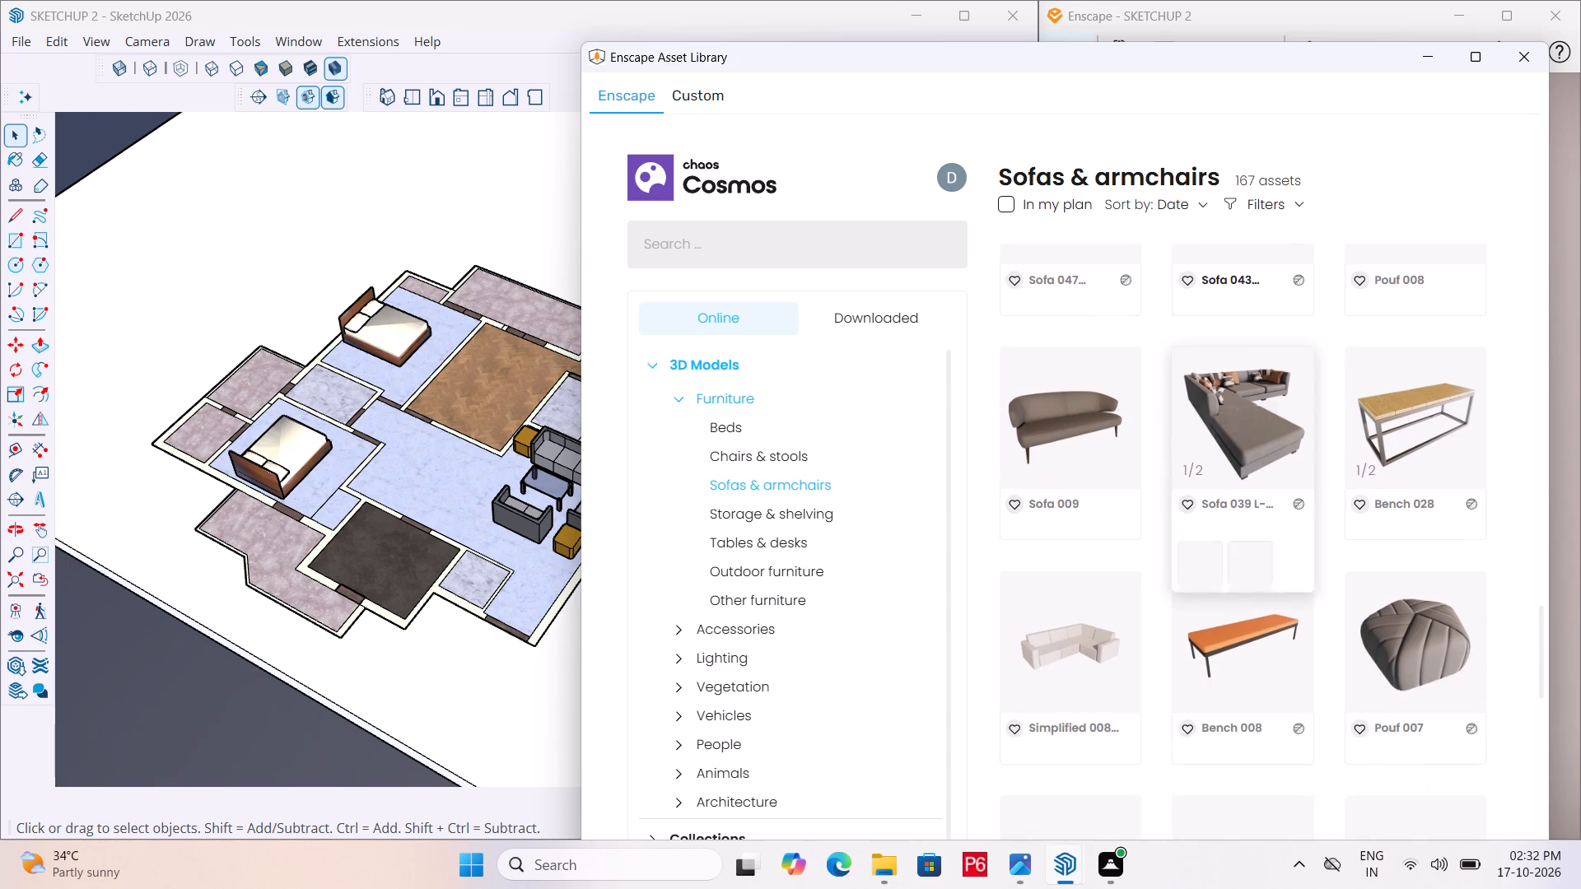
pyautogui.scroll(-16, 1233, 469)
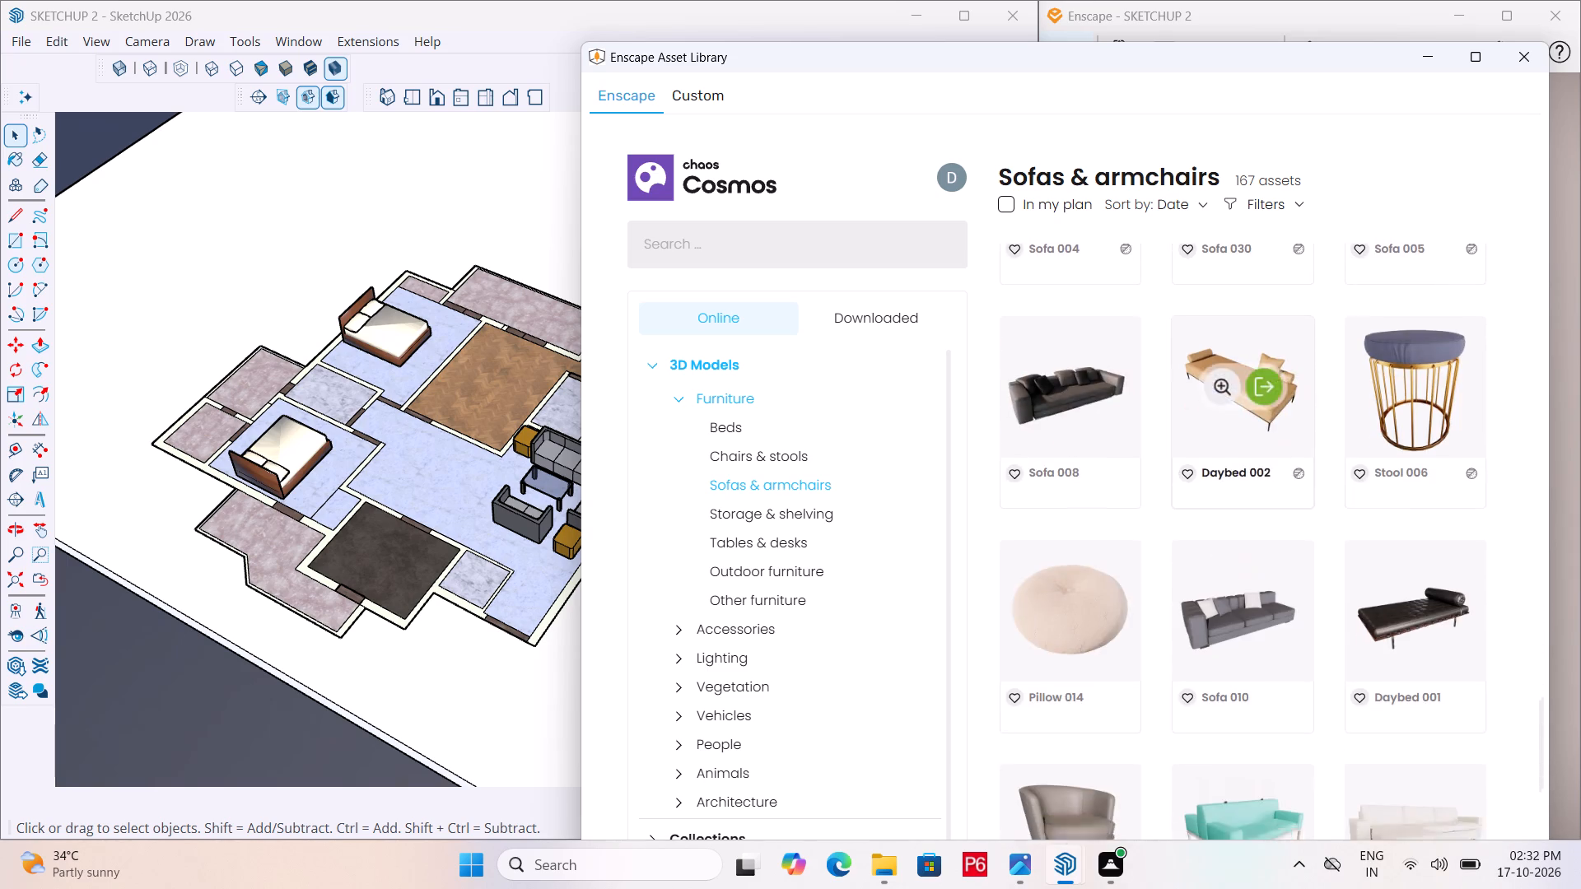
pyautogui.scroll(-7, 1233, 467)
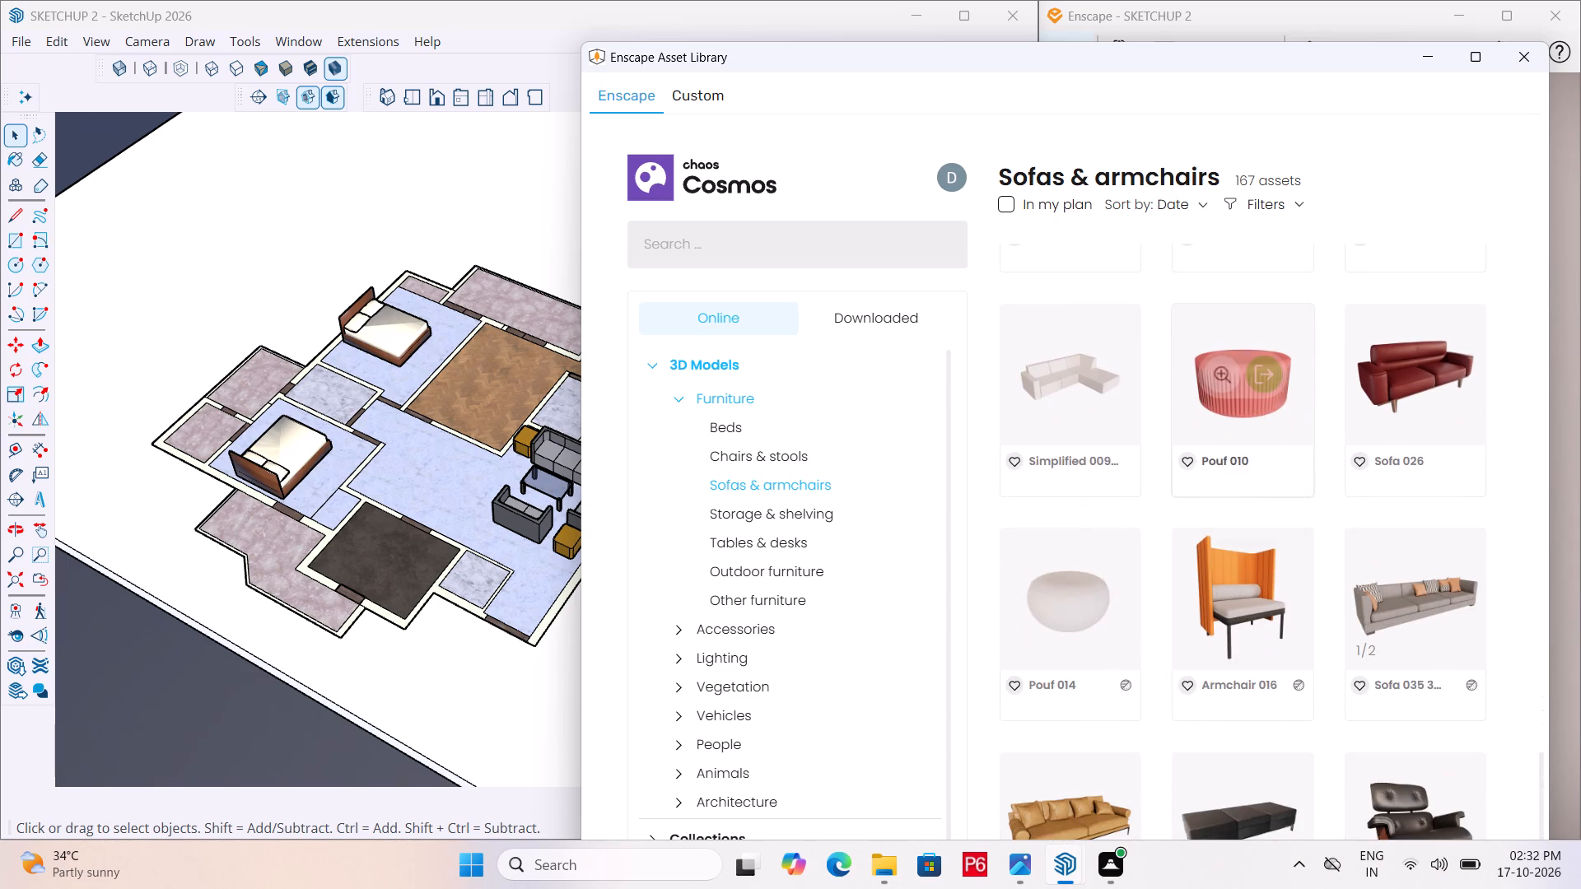
pyautogui.scroll(-12, 1233, 467)
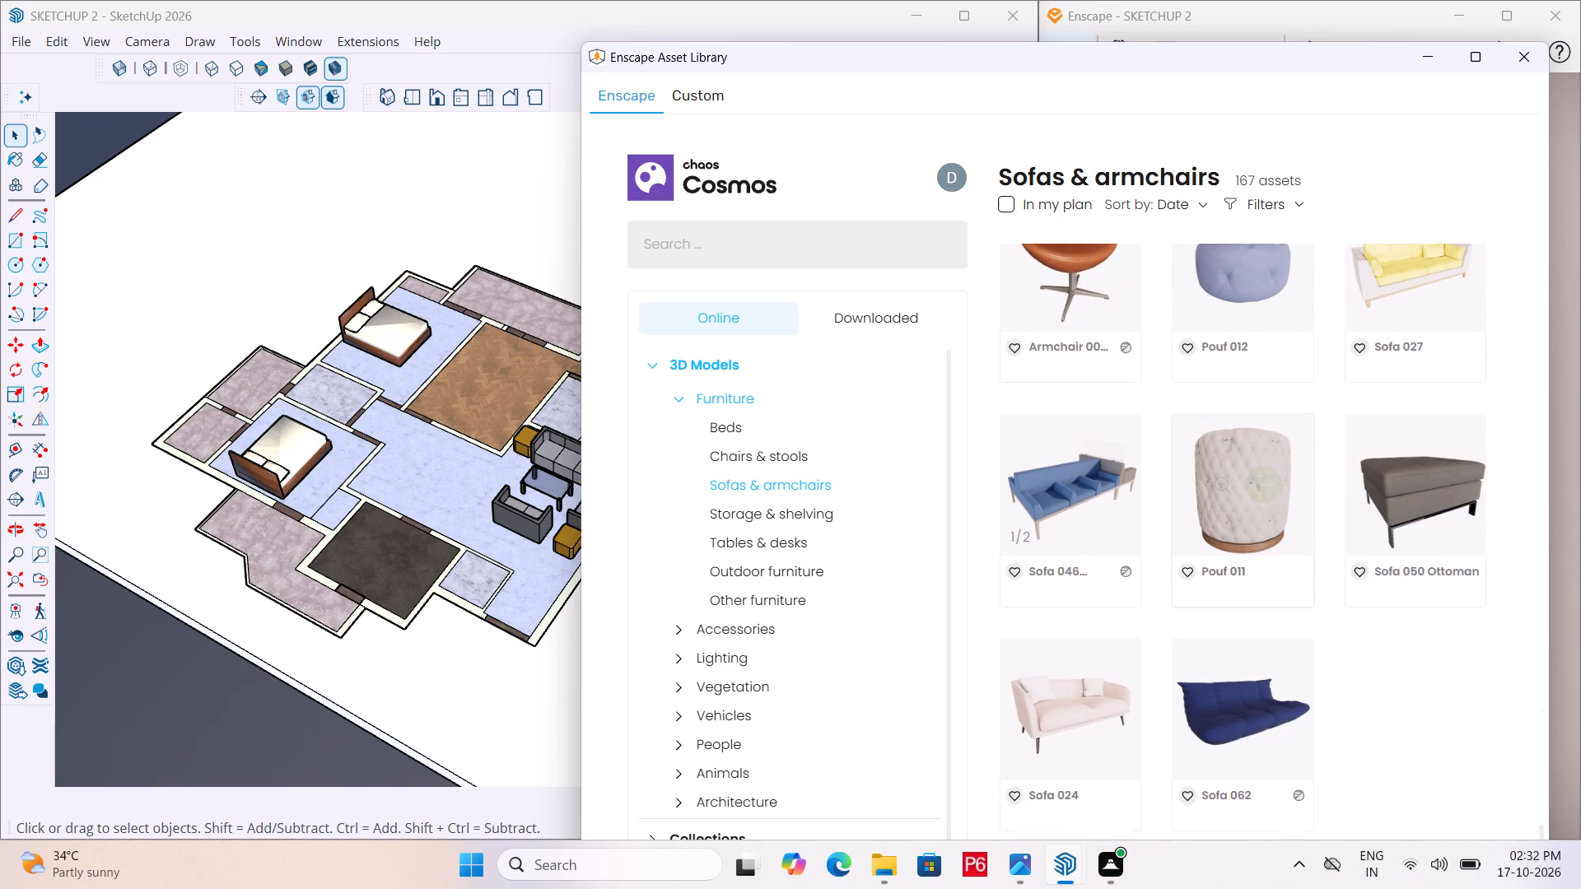
pyautogui.scroll(-5, 1233, 467)
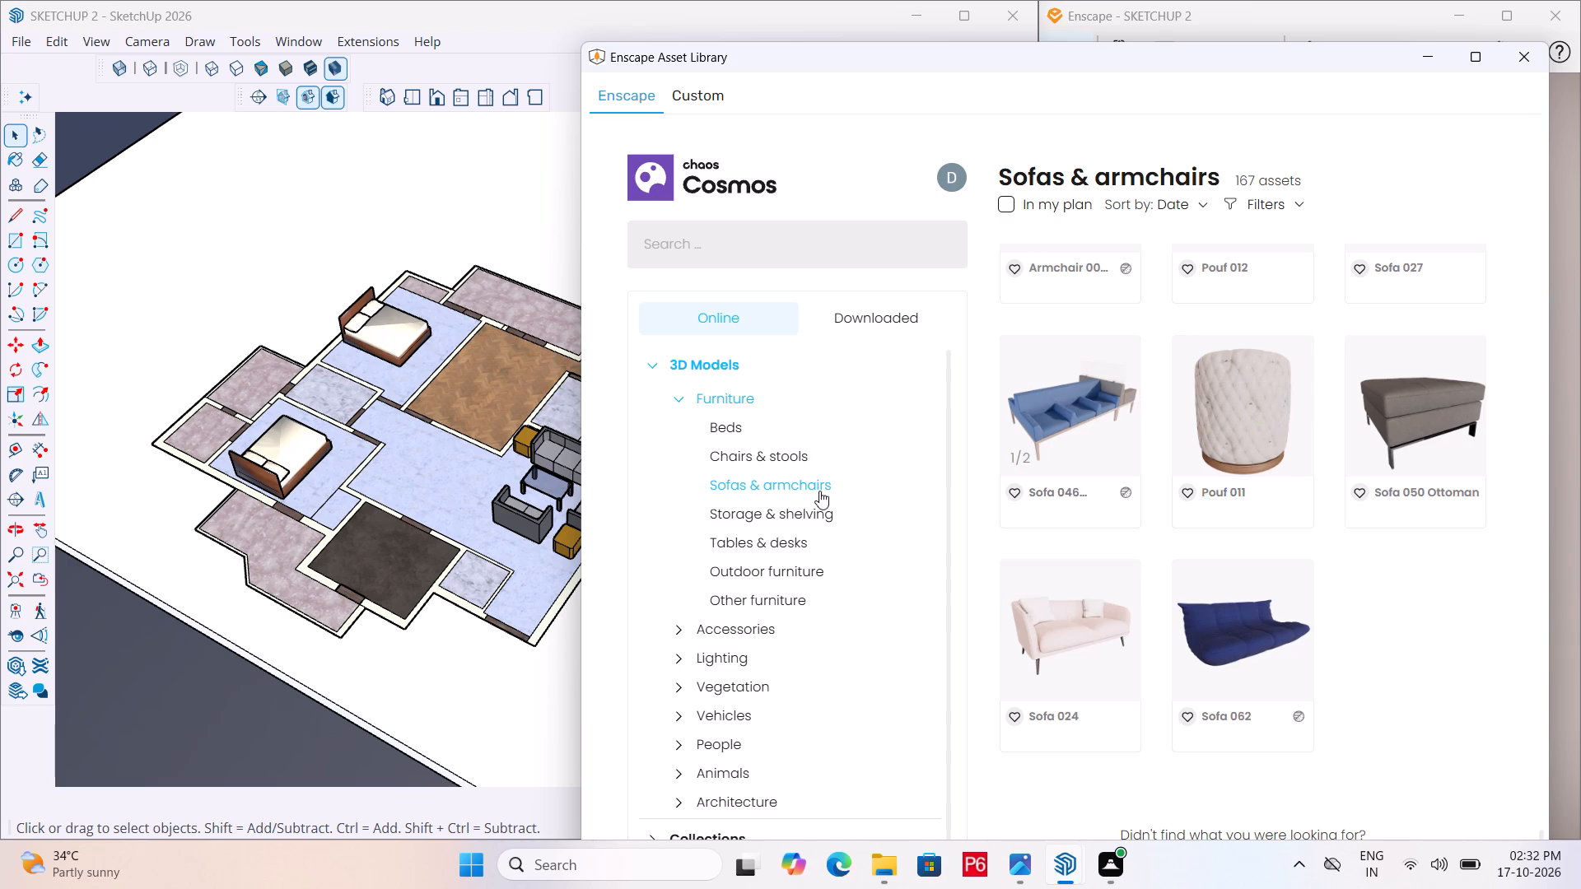
# Look through the online Chairs & stools category for a dining chair that suits the apartment.
pyautogui.click(804, 465)
pyautogui.scroll(-5, 1161, 440)
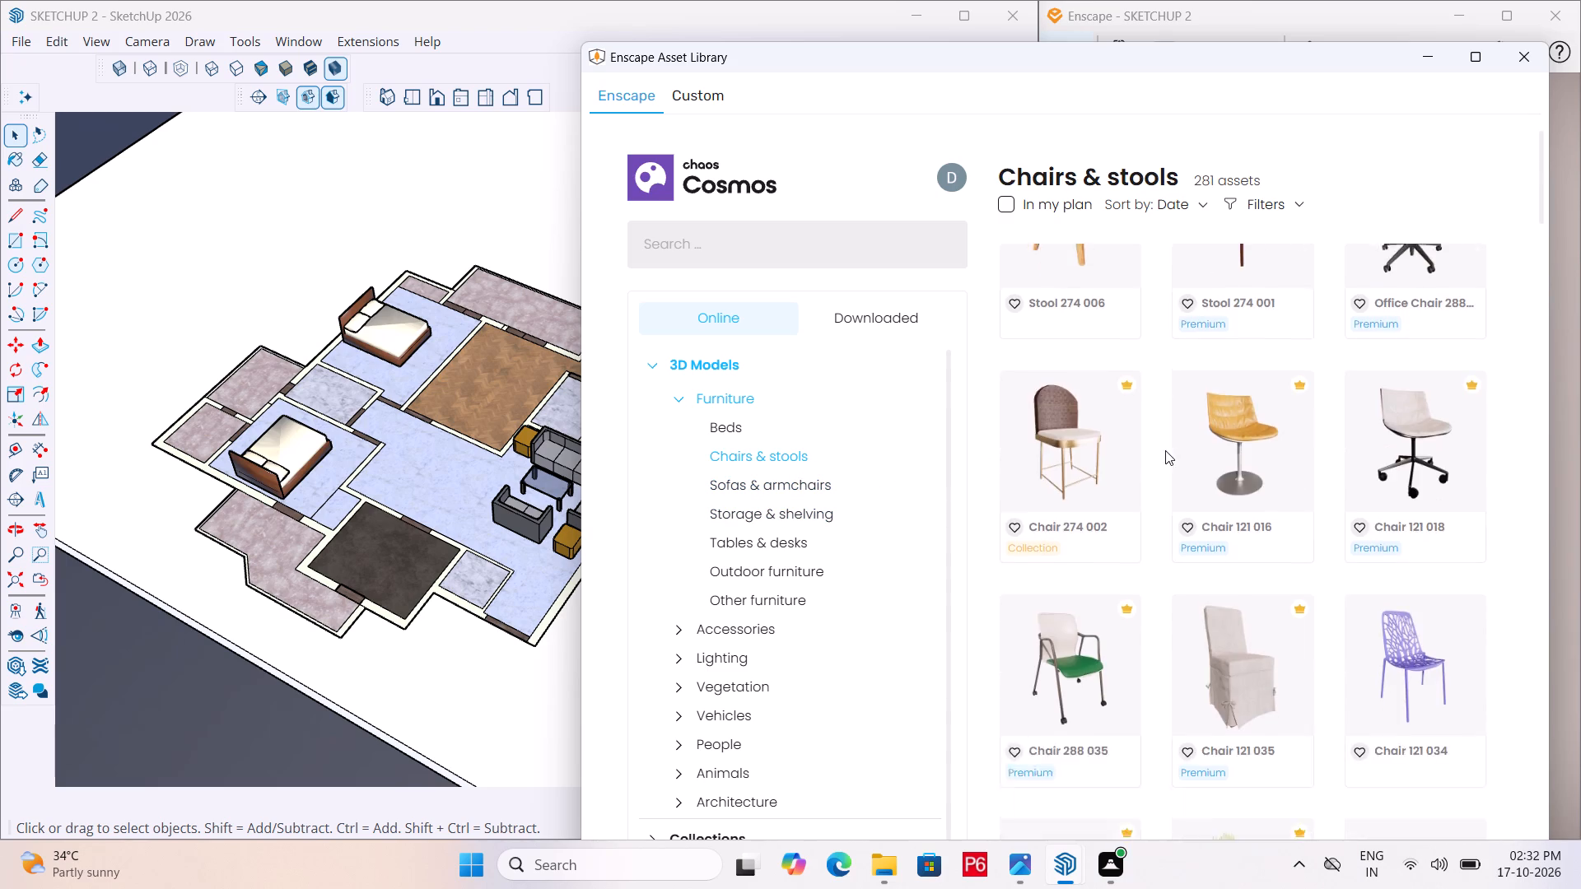
pyautogui.scroll(-2, 1165, 450)
pyautogui.scroll(-19, 1225, 491)
pyautogui.scroll(-6, 1273, 510)
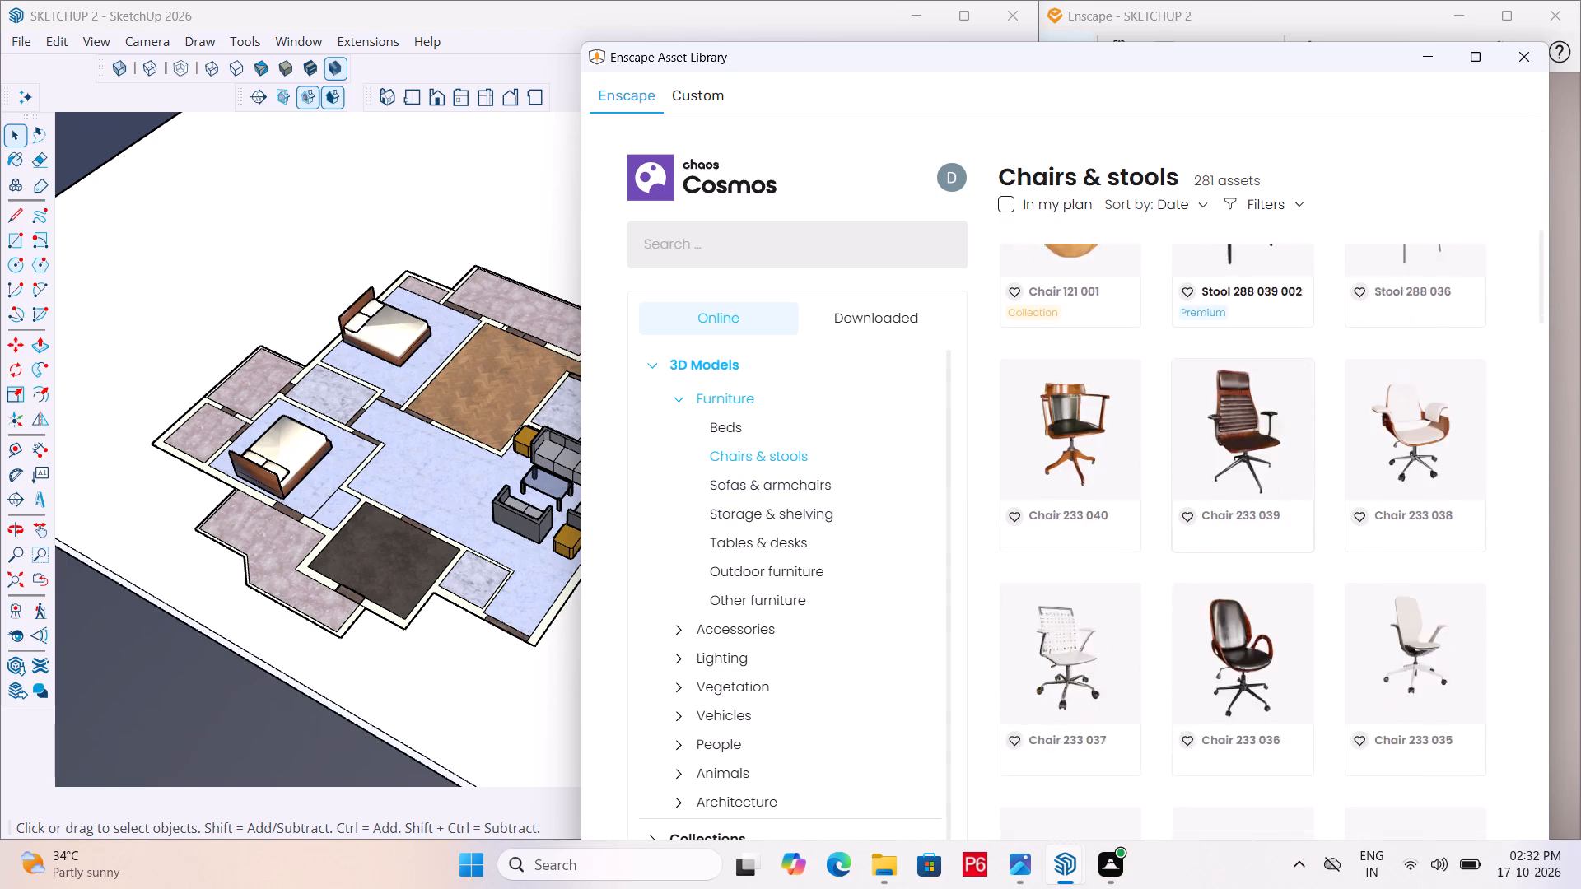
pyautogui.scroll(-20, 1273, 510)
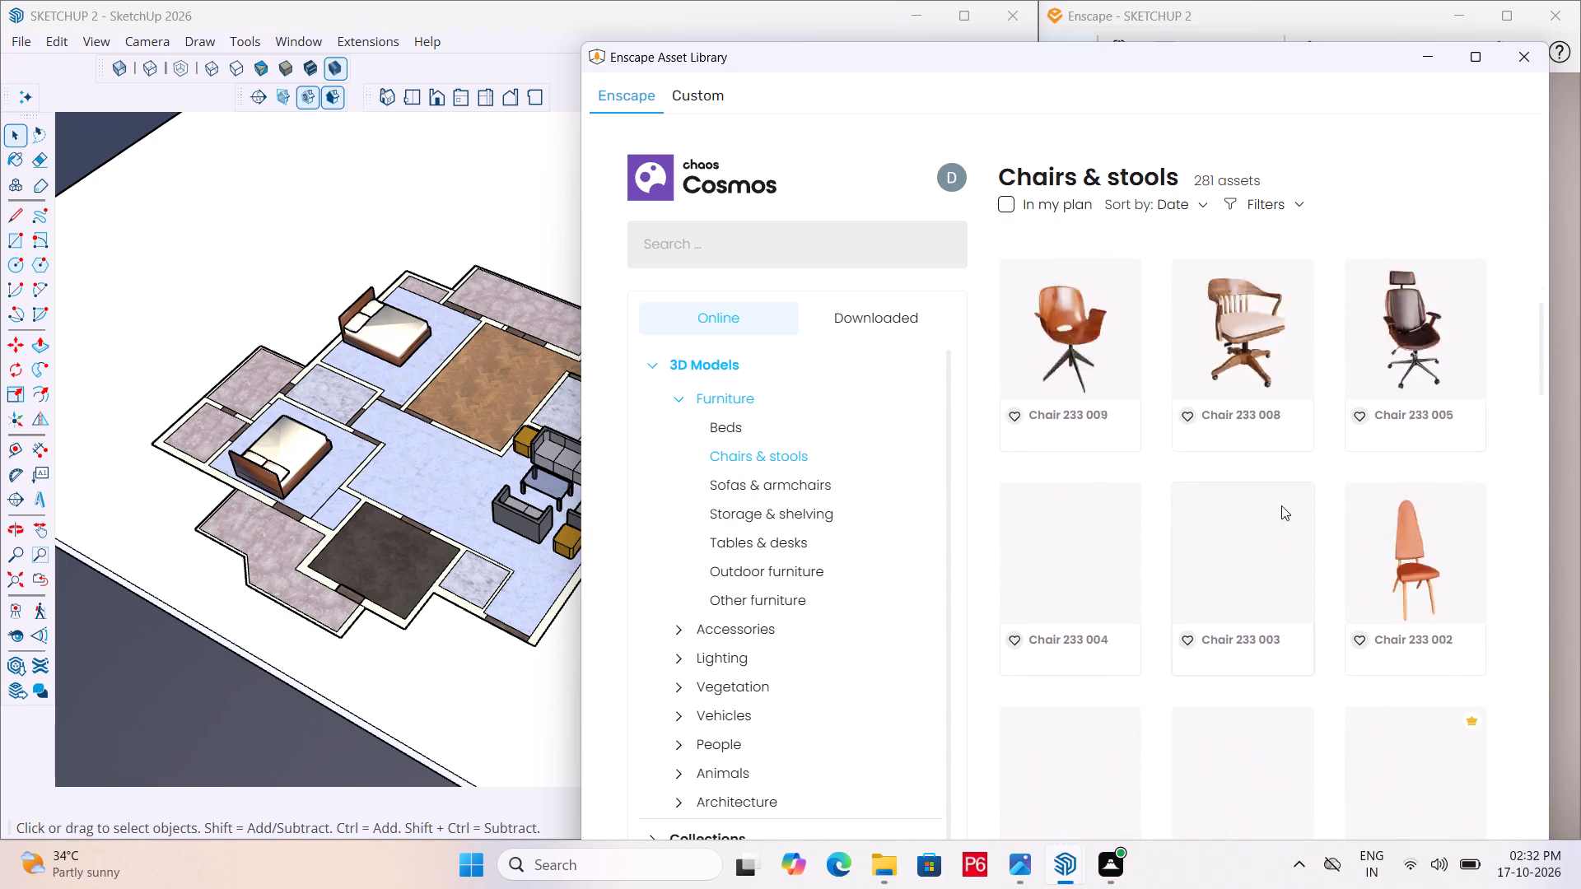
pyautogui.scroll(-20, 1283, 505)
pyautogui.scroll(-6, 1308, 488)
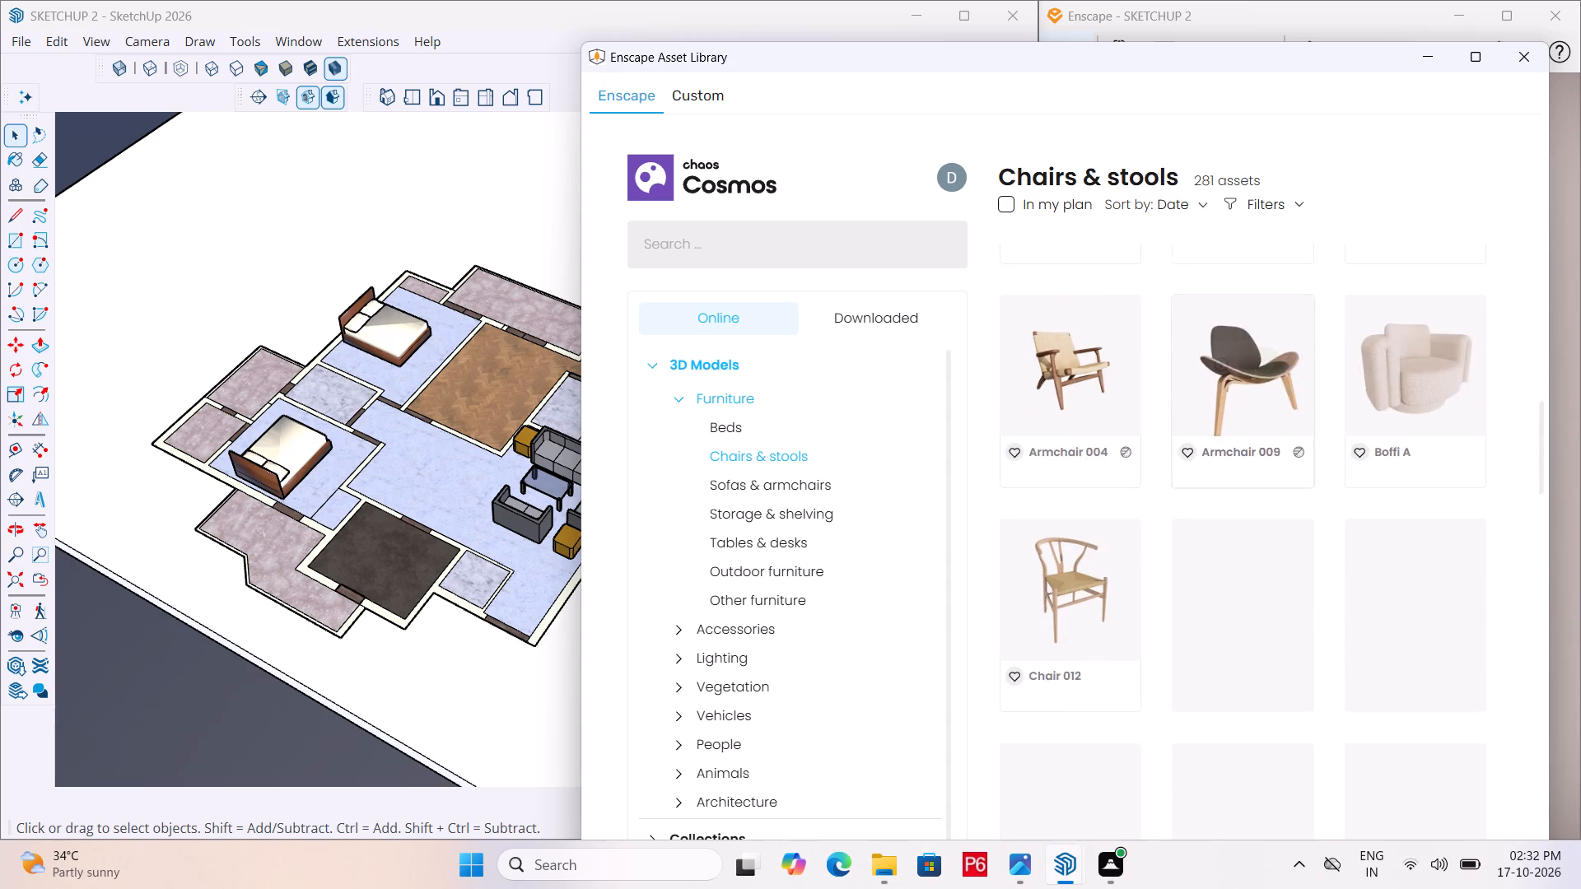
pyautogui.scroll(-12, 1308, 488)
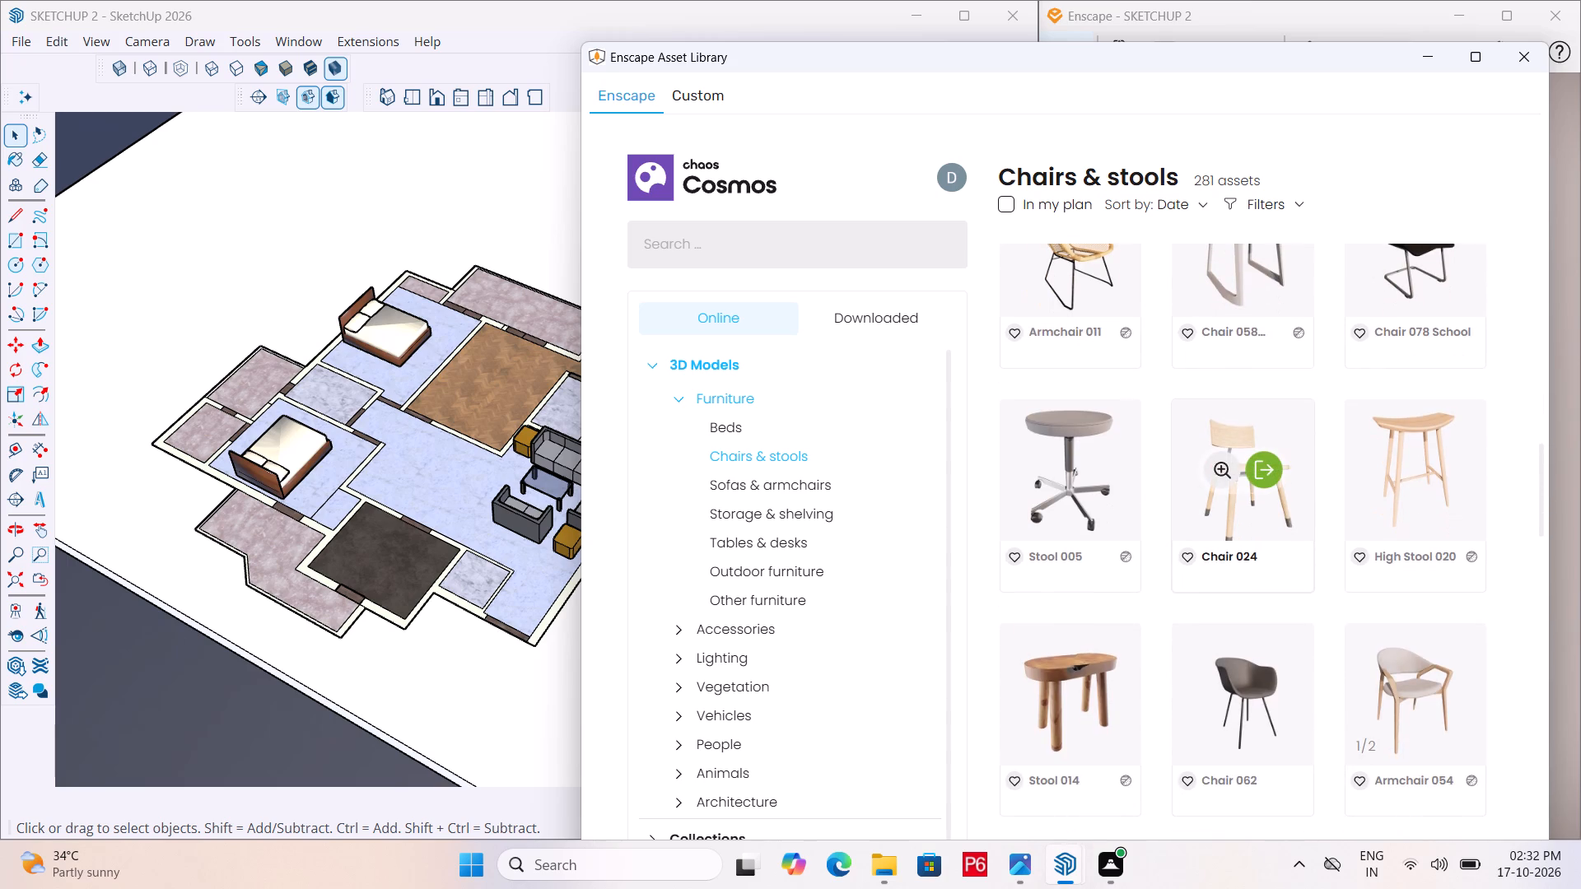
pyautogui.scroll(12, 1308, 486)
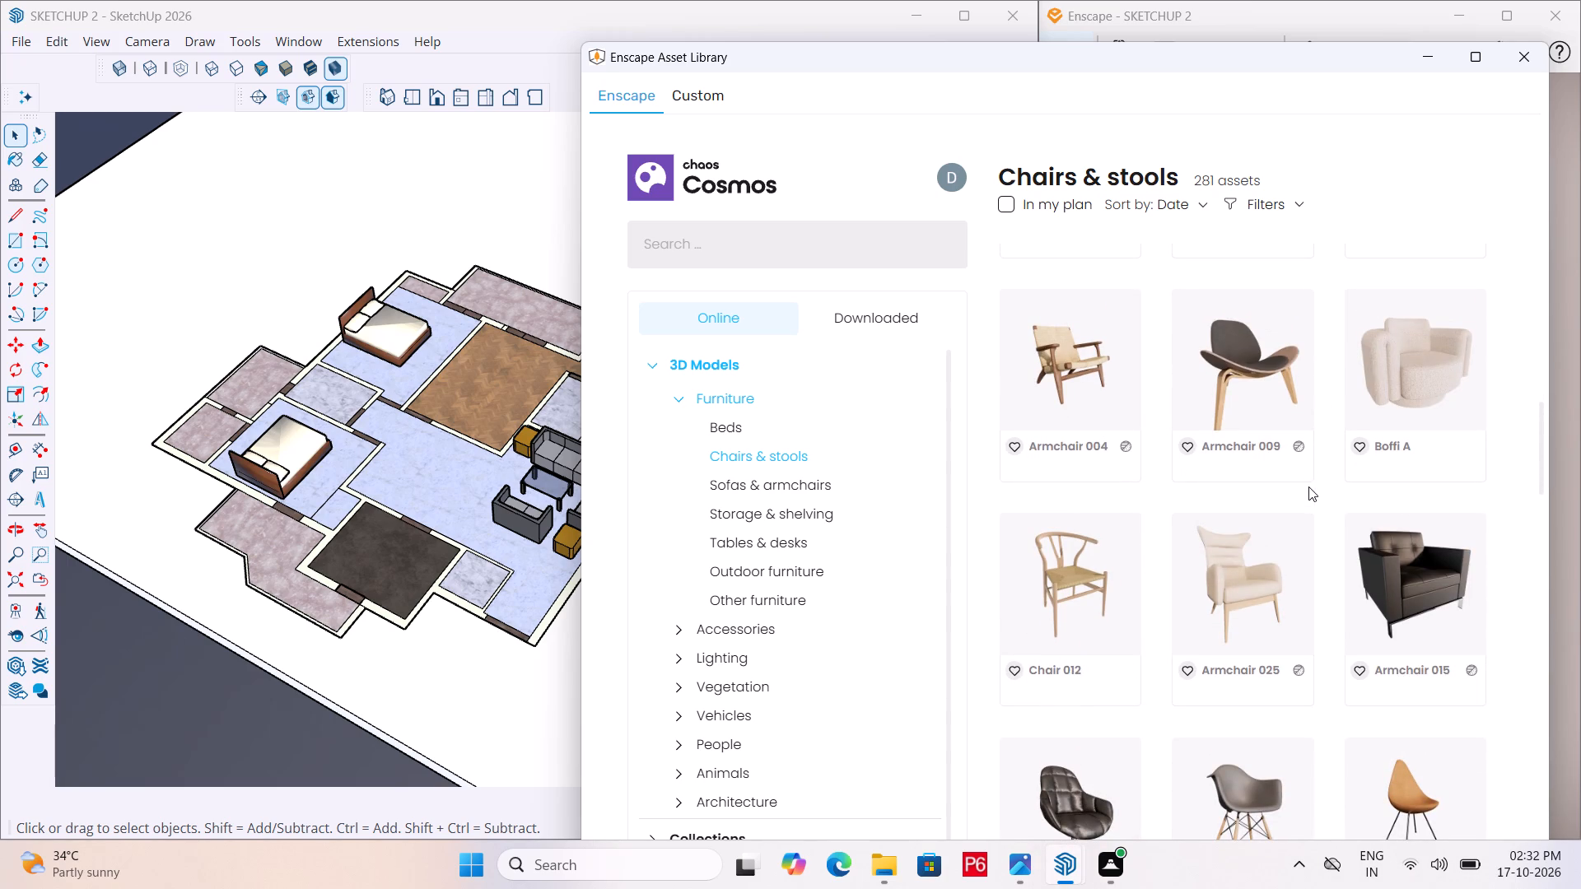
pyautogui.scroll(11, 1308, 486)
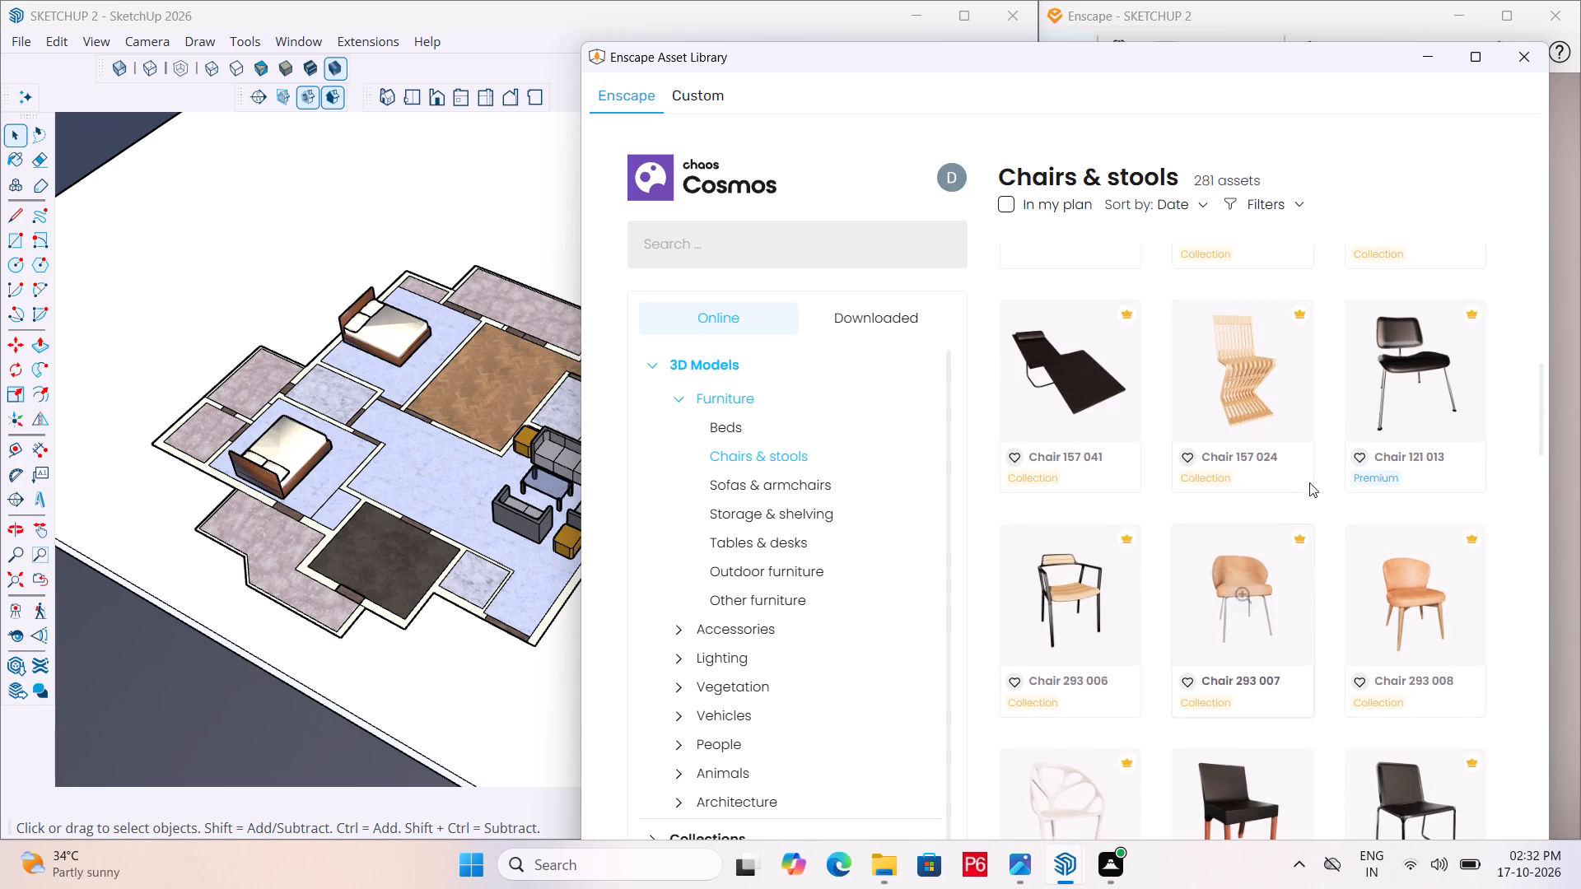
pyautogui.scroll(9, 1310, 482)
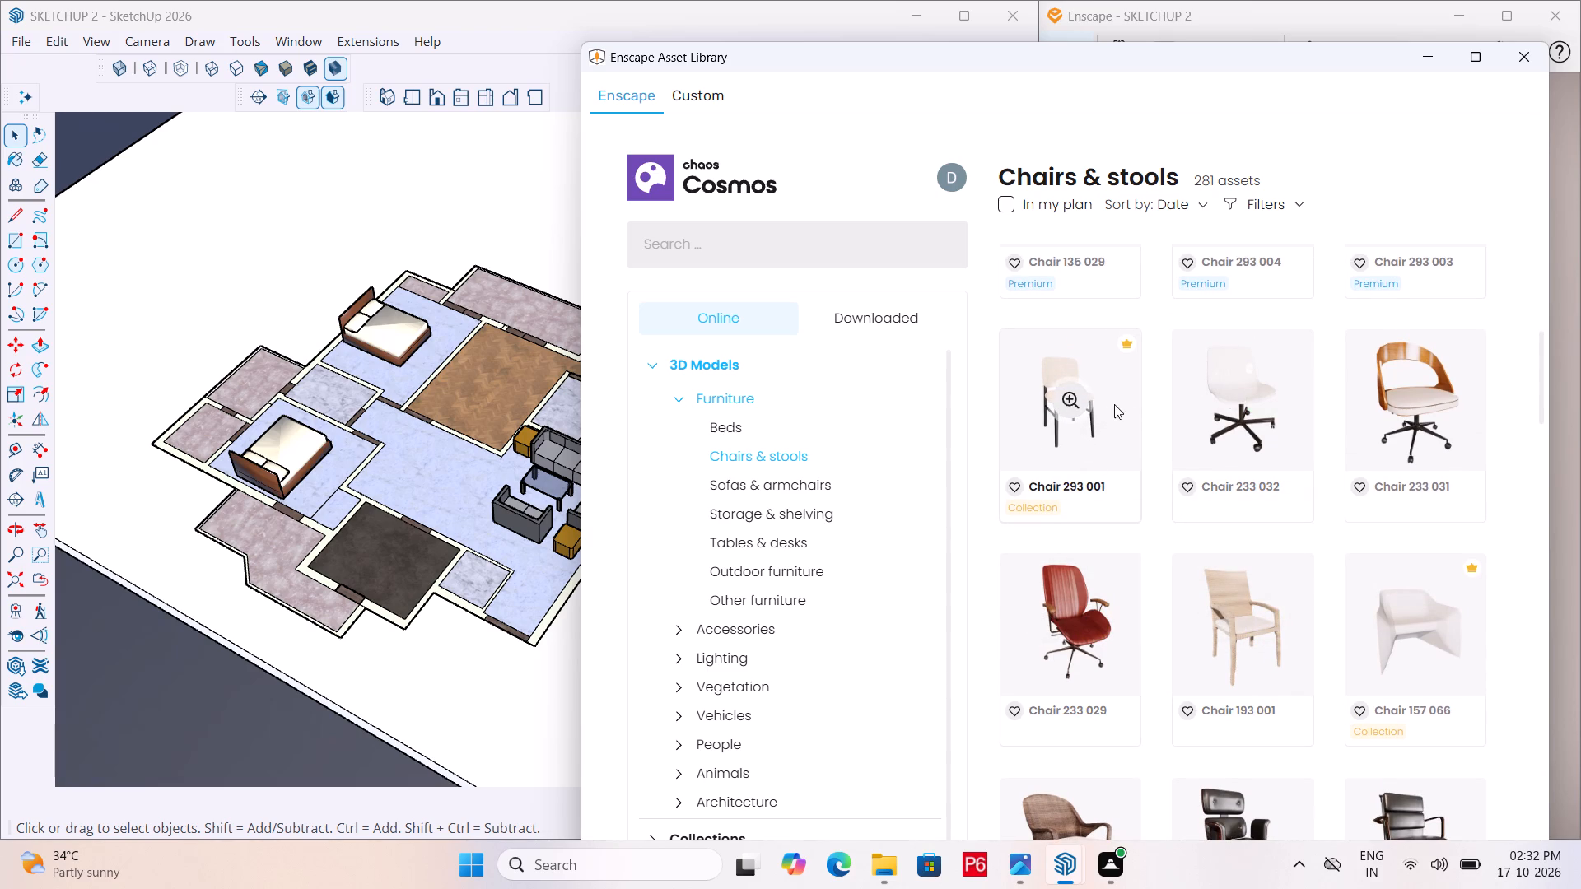
pyautogui.scroll(5, 1102, 432)
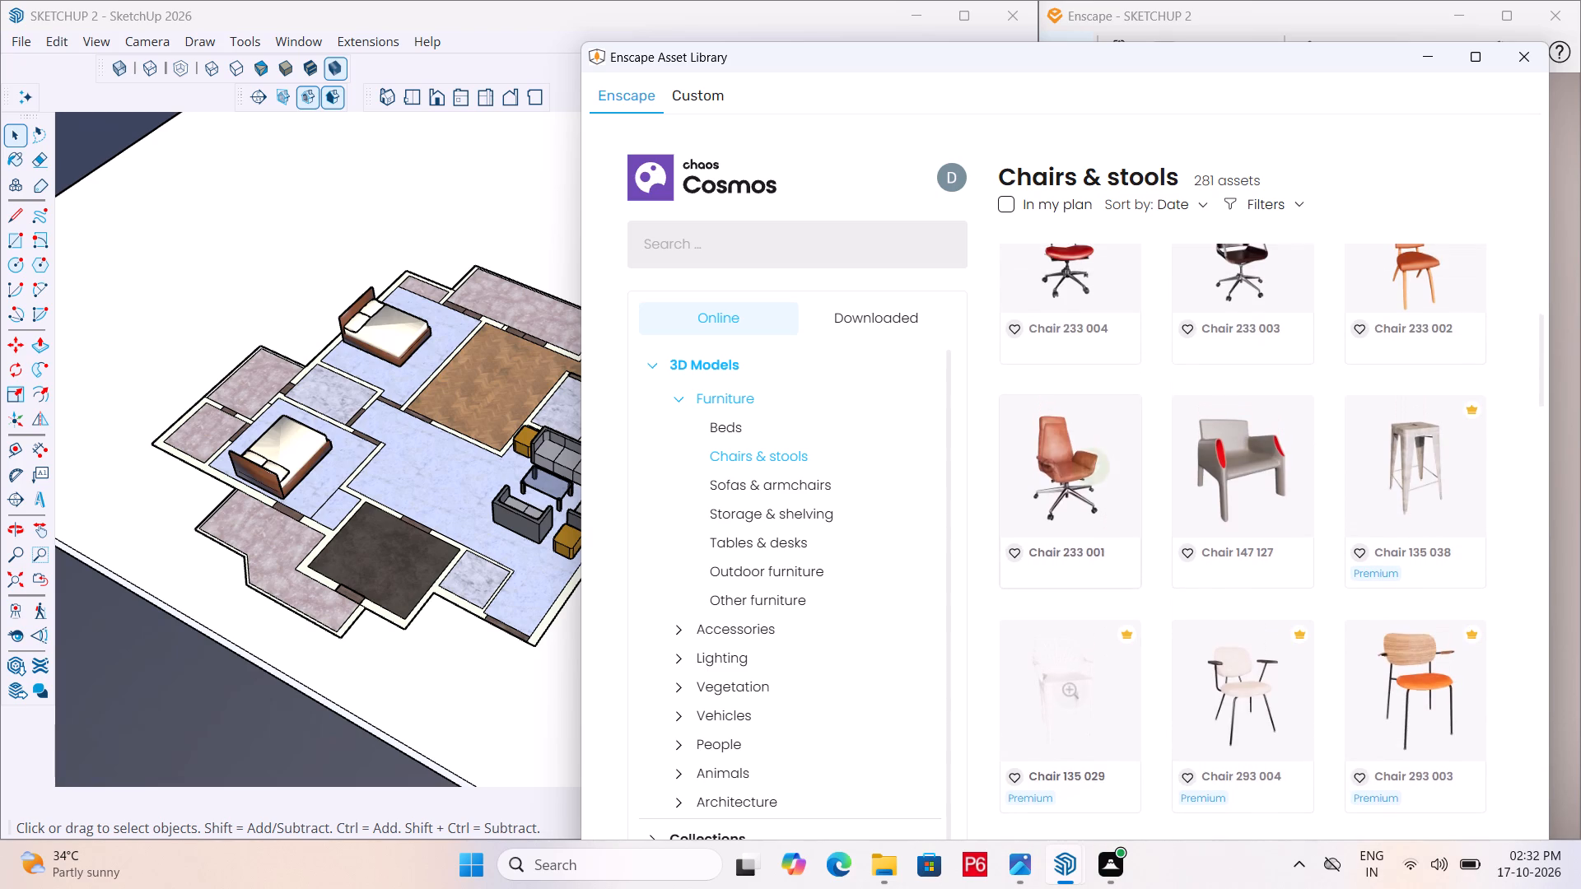
pyautogui.scroll(3, 1193, 444)
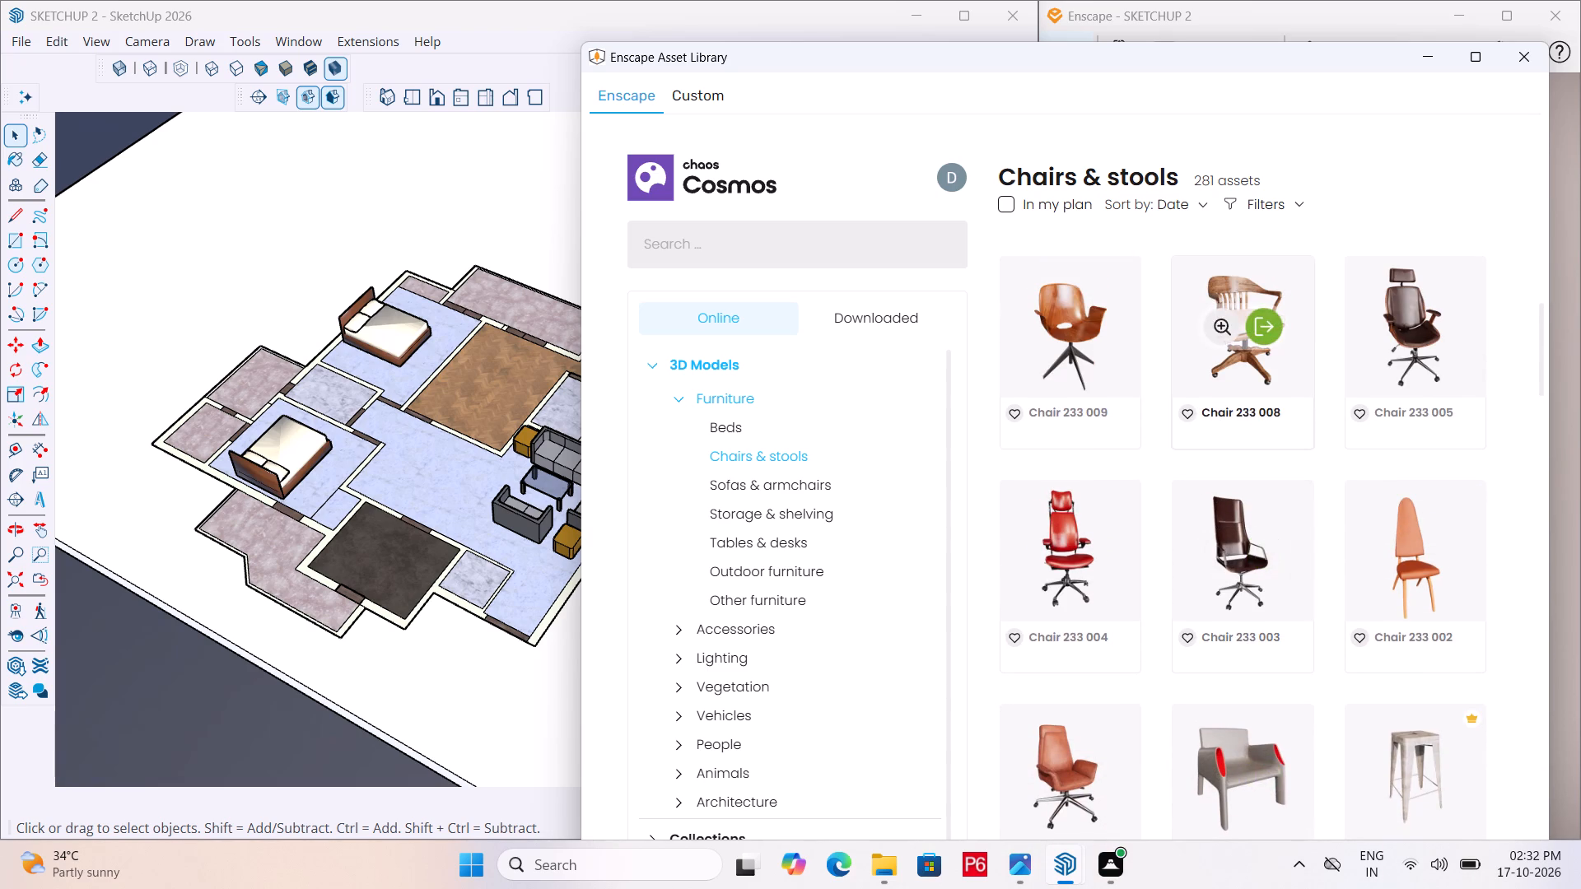
pyautogui.scroll(1, 1240, 449)
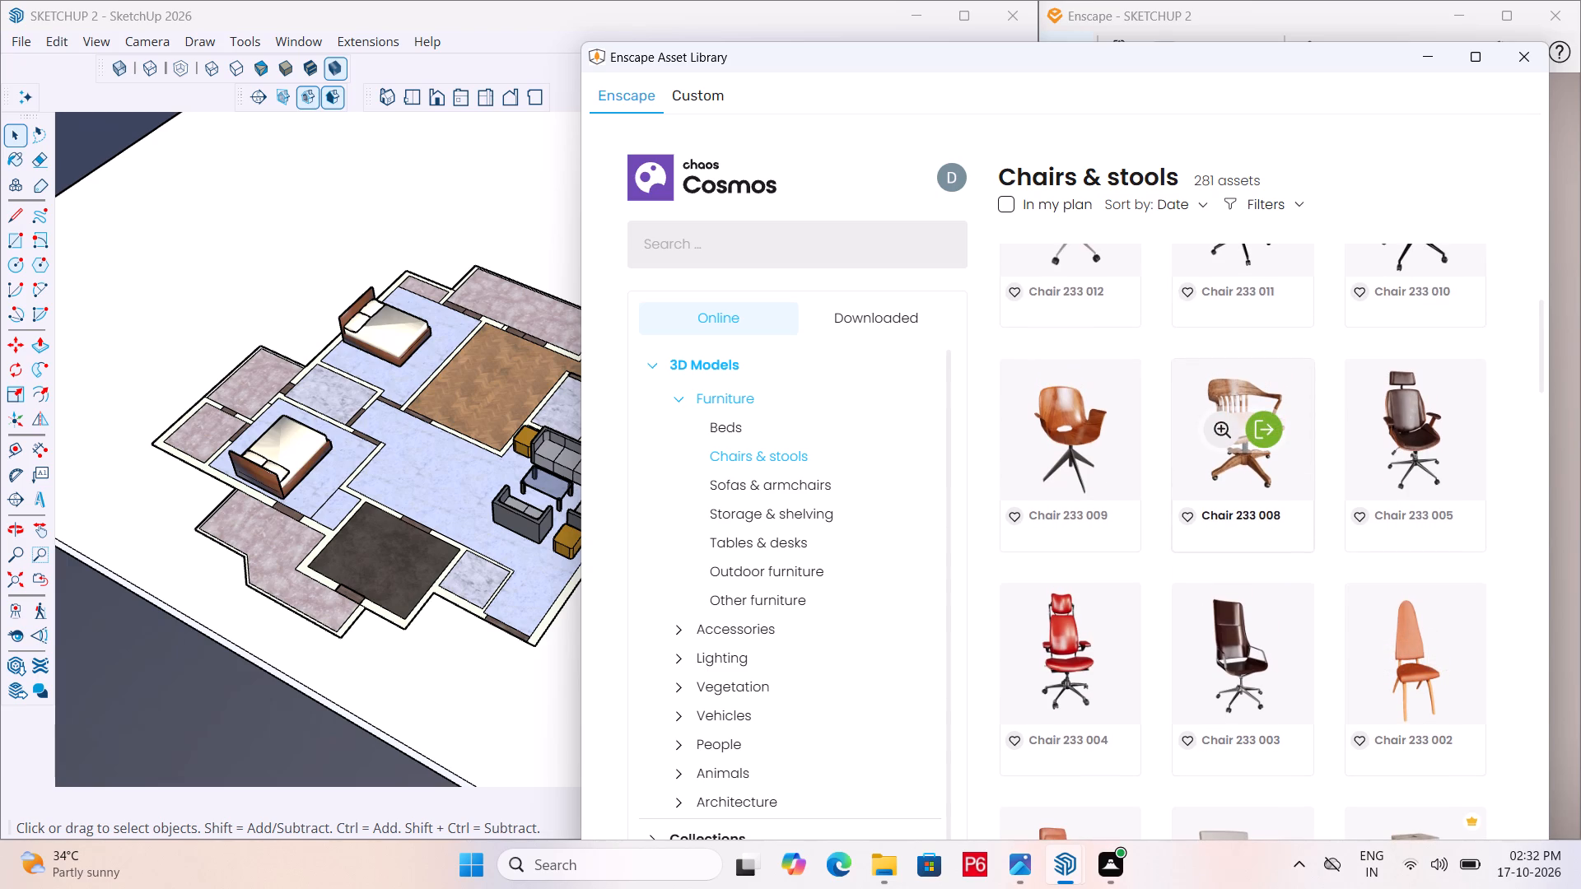
pyautogui.scroll(2, 1238, 421)
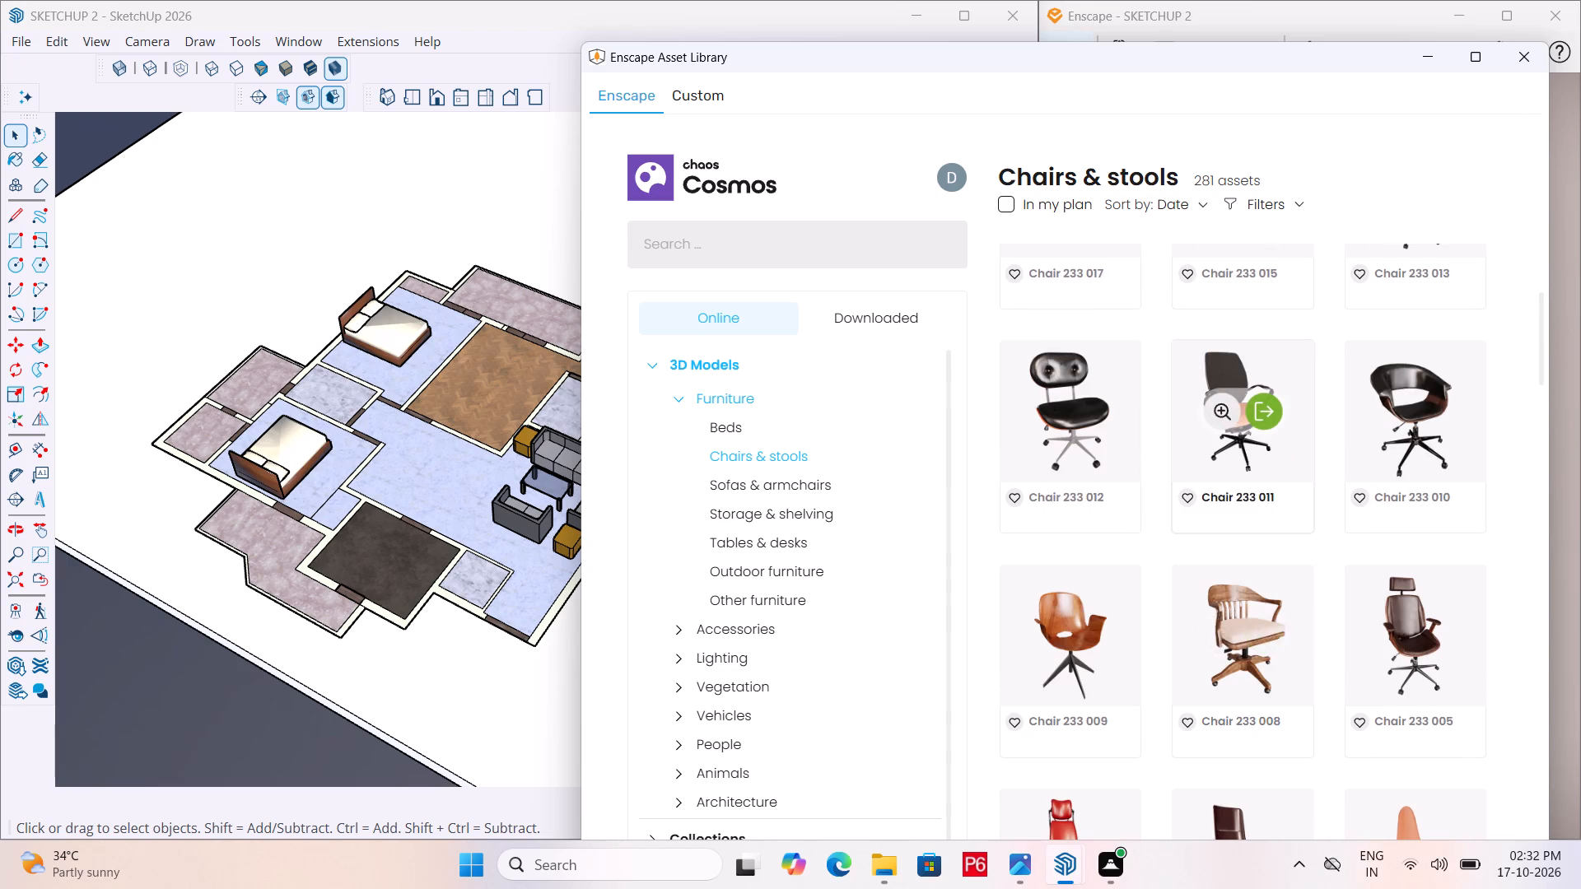
pyautogui.scroll(3, 1284, 464)
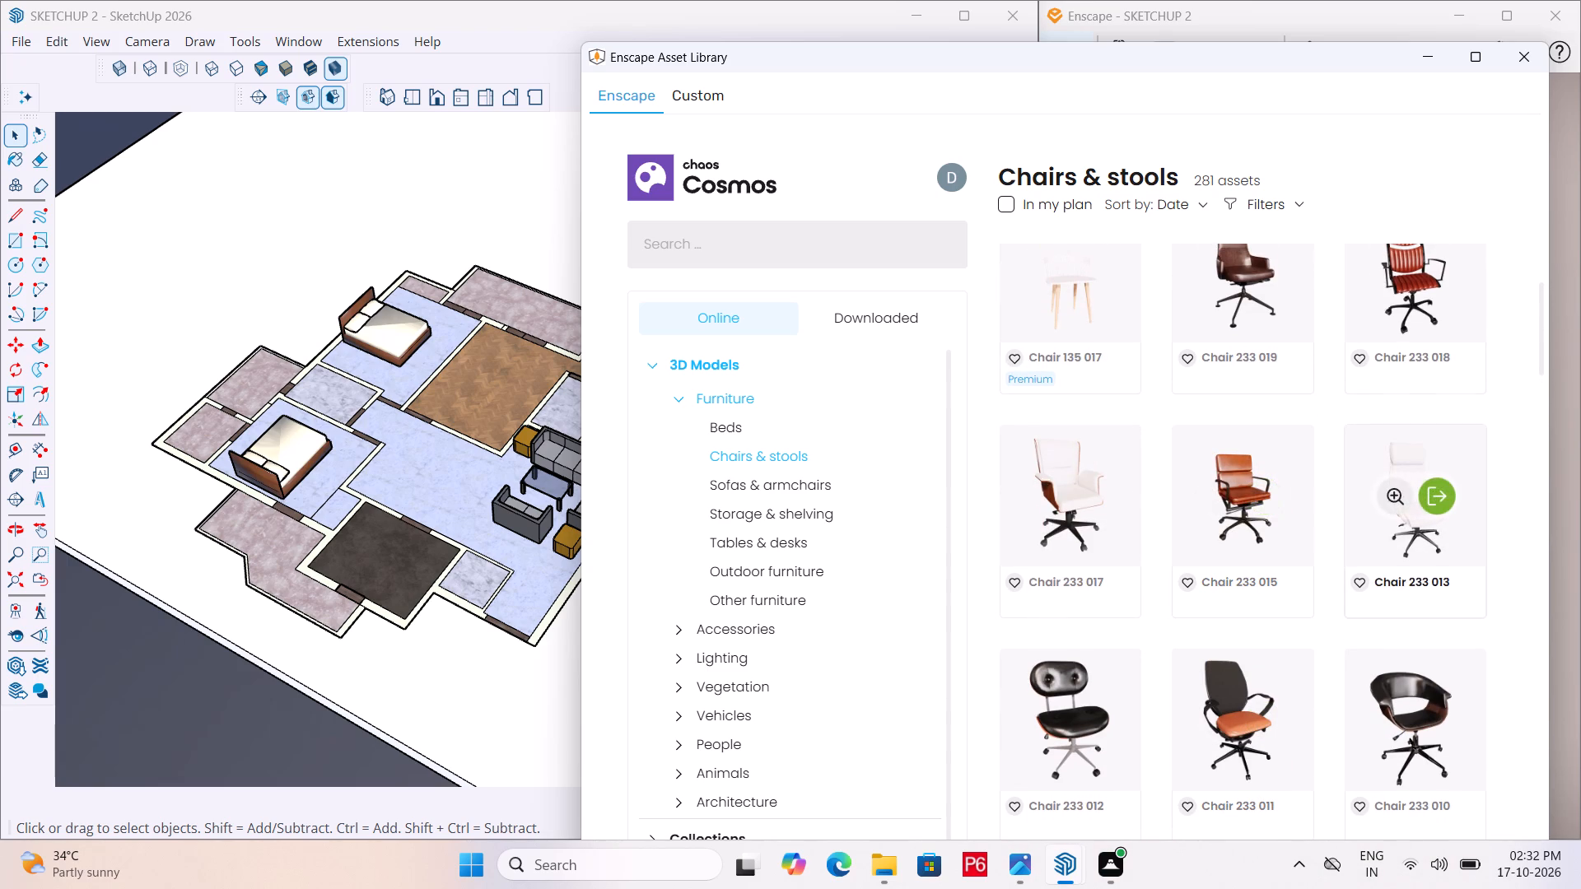
pyautogui.scroll(2, 1334, 410)
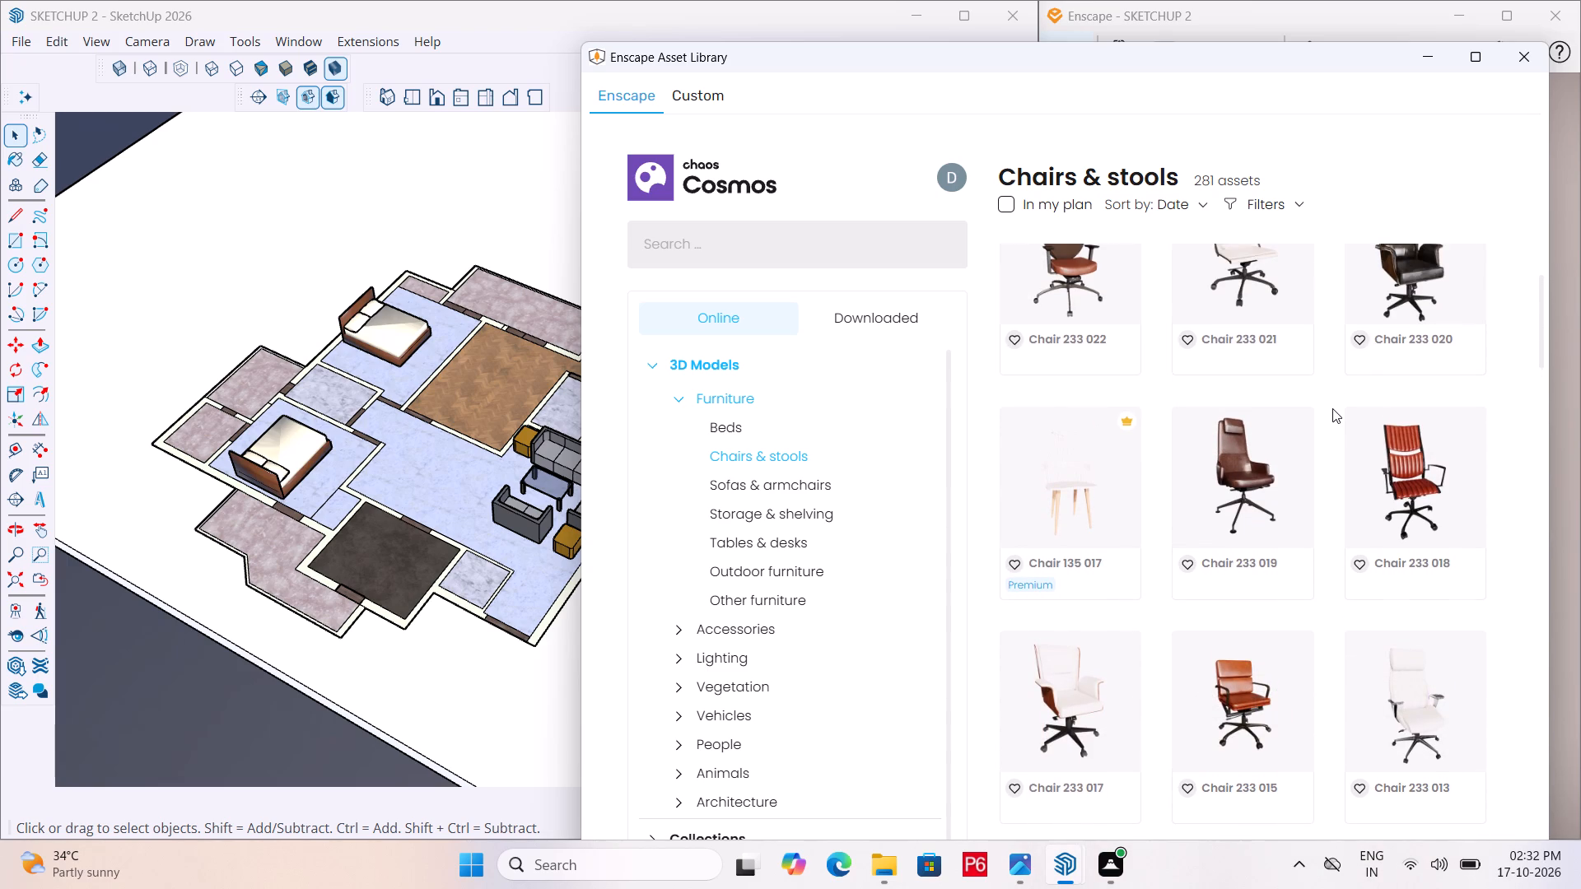
pyautogui.scroll(5, 1332, 408)
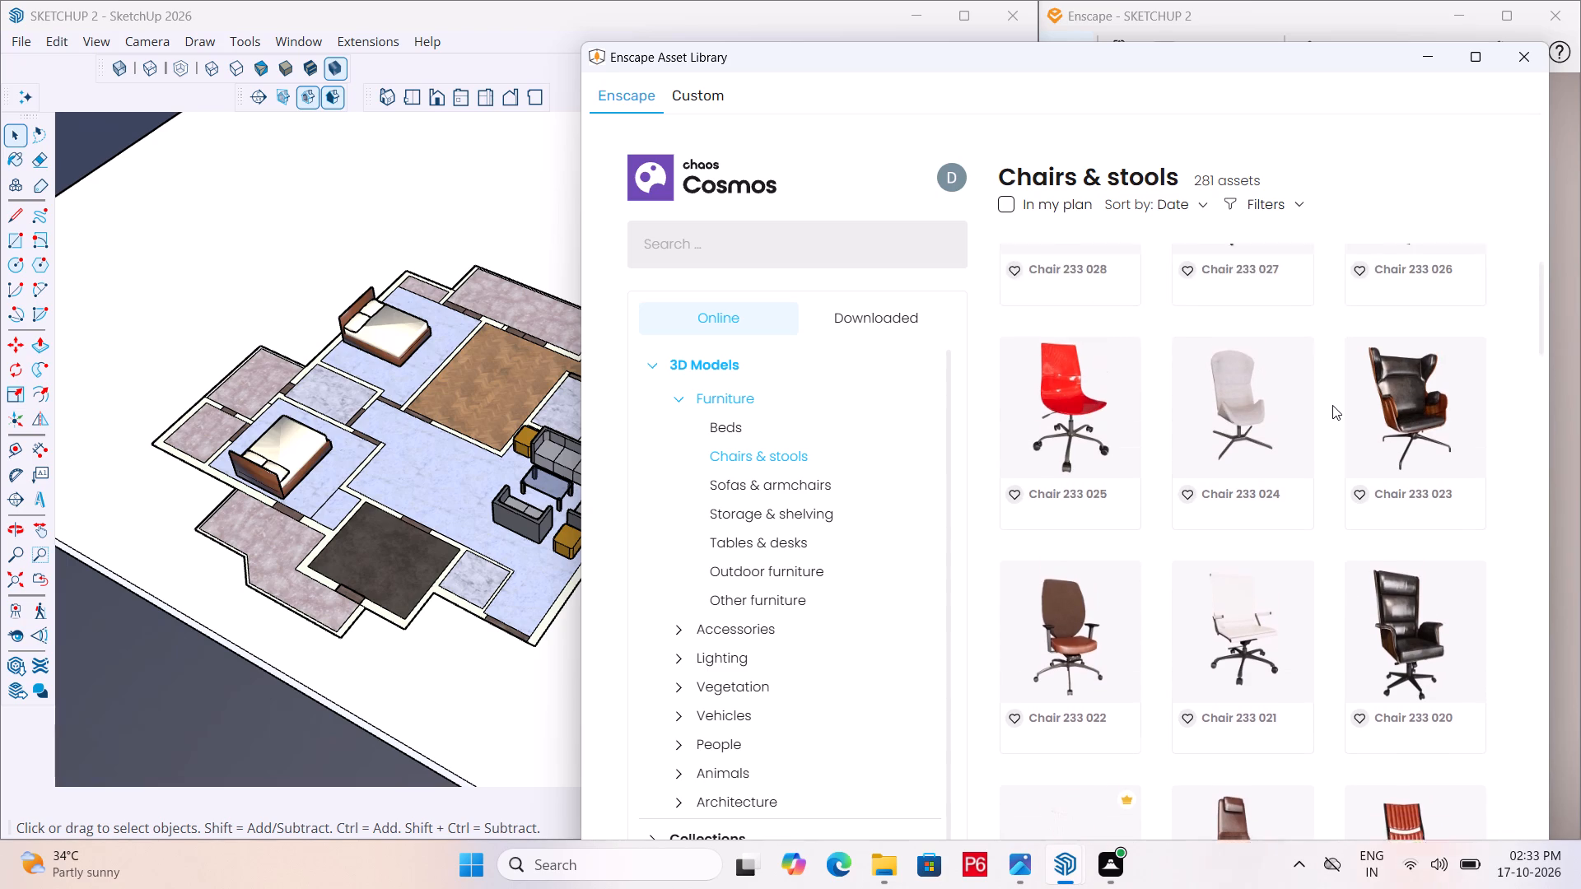
pyautogui.scroll(3, 1332, 405)
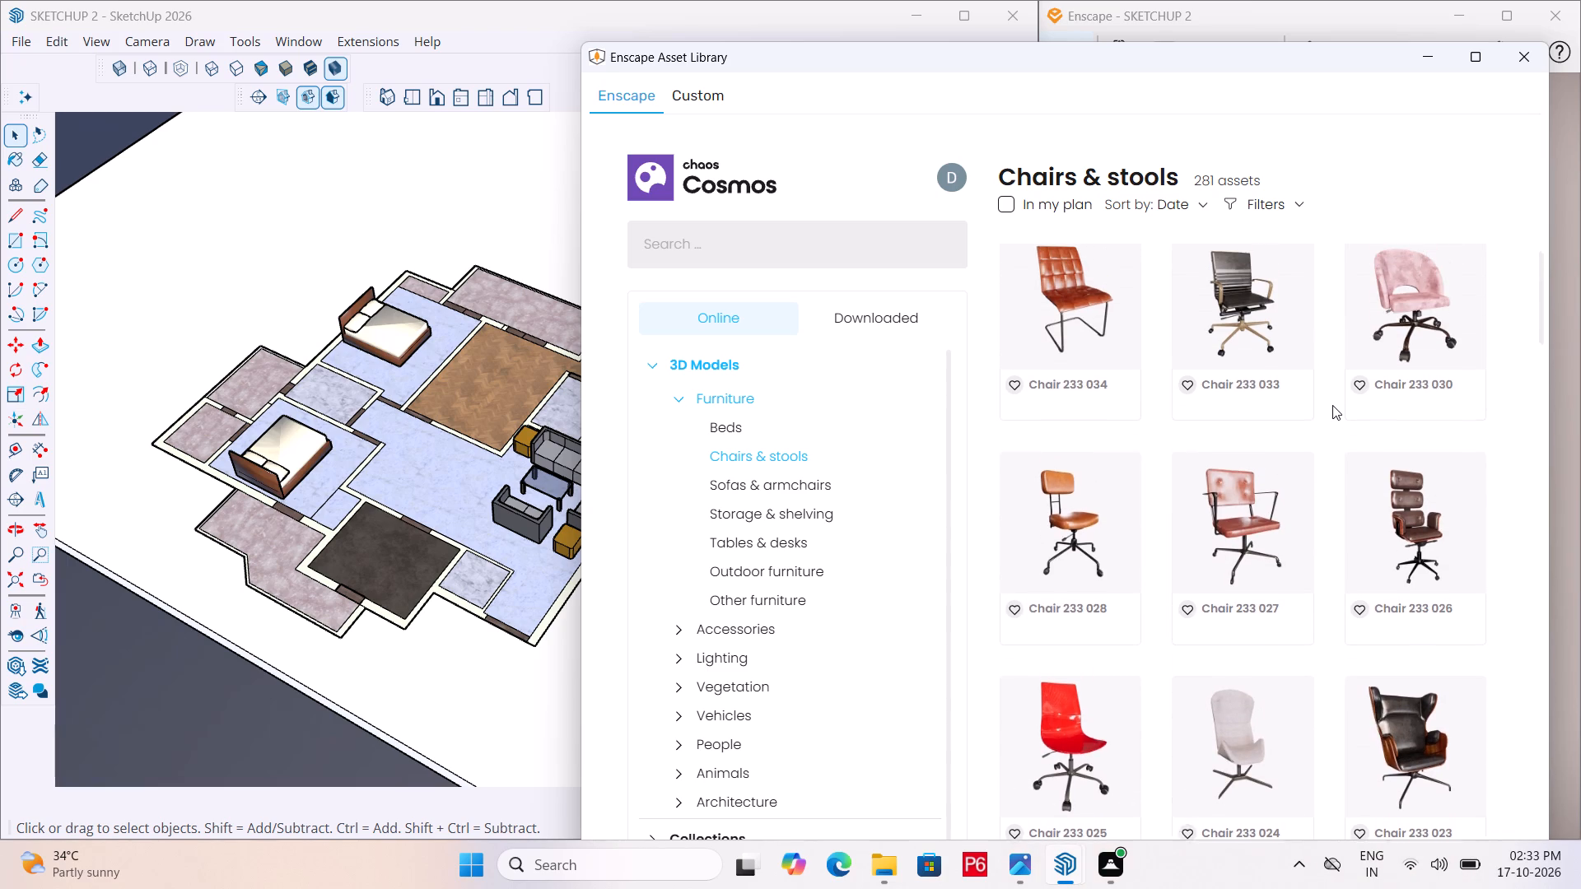
pyautogui.scroll(2, 1332, 402)
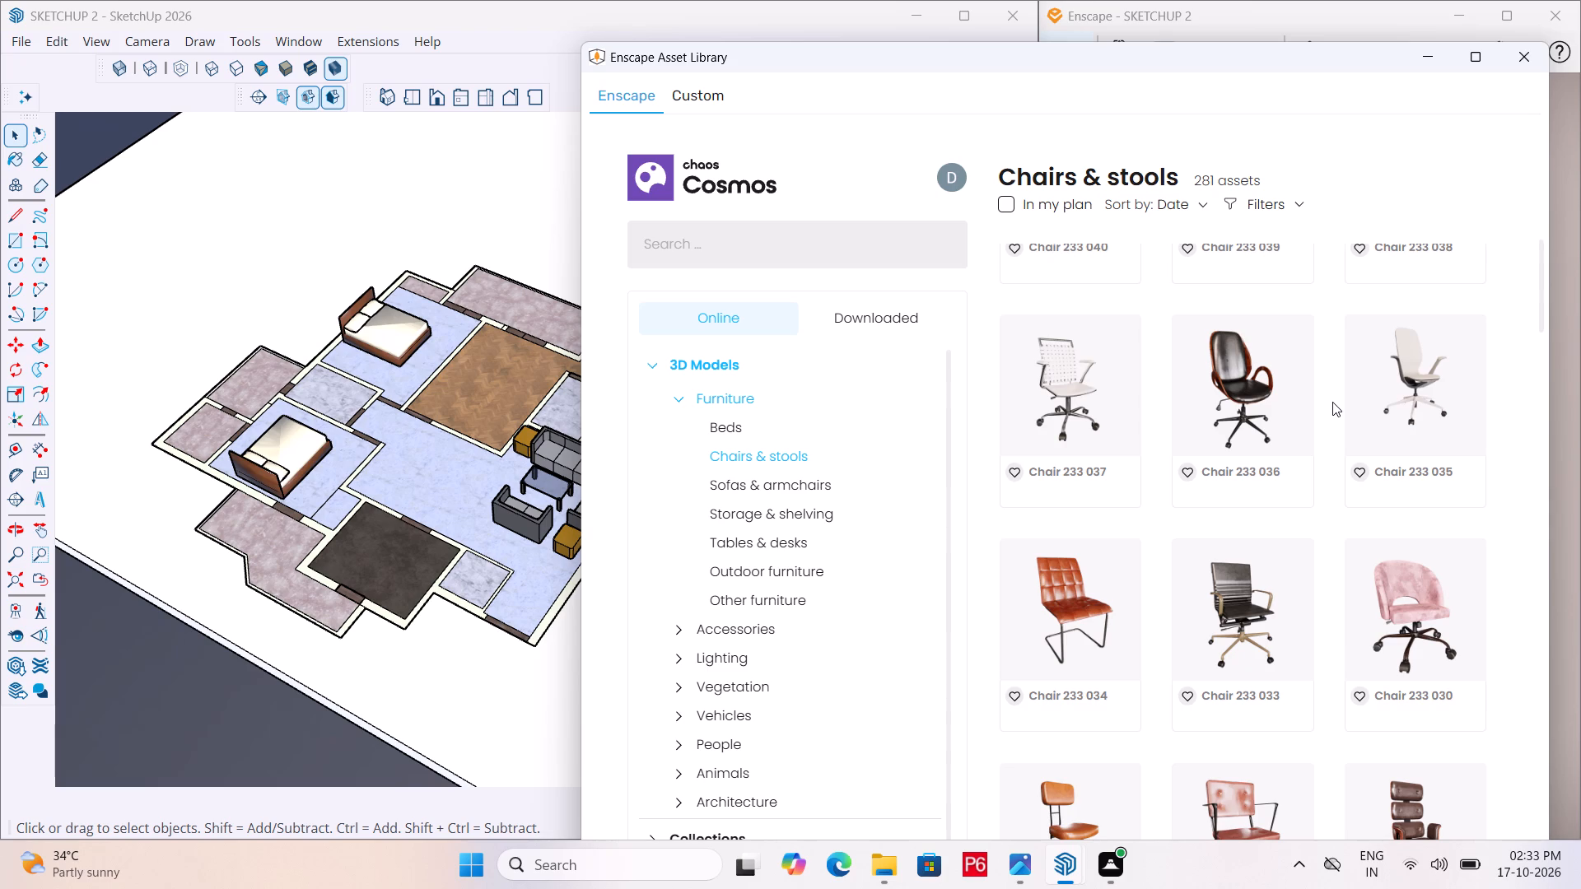
pyautogui.scroll(3, 1304, 393)
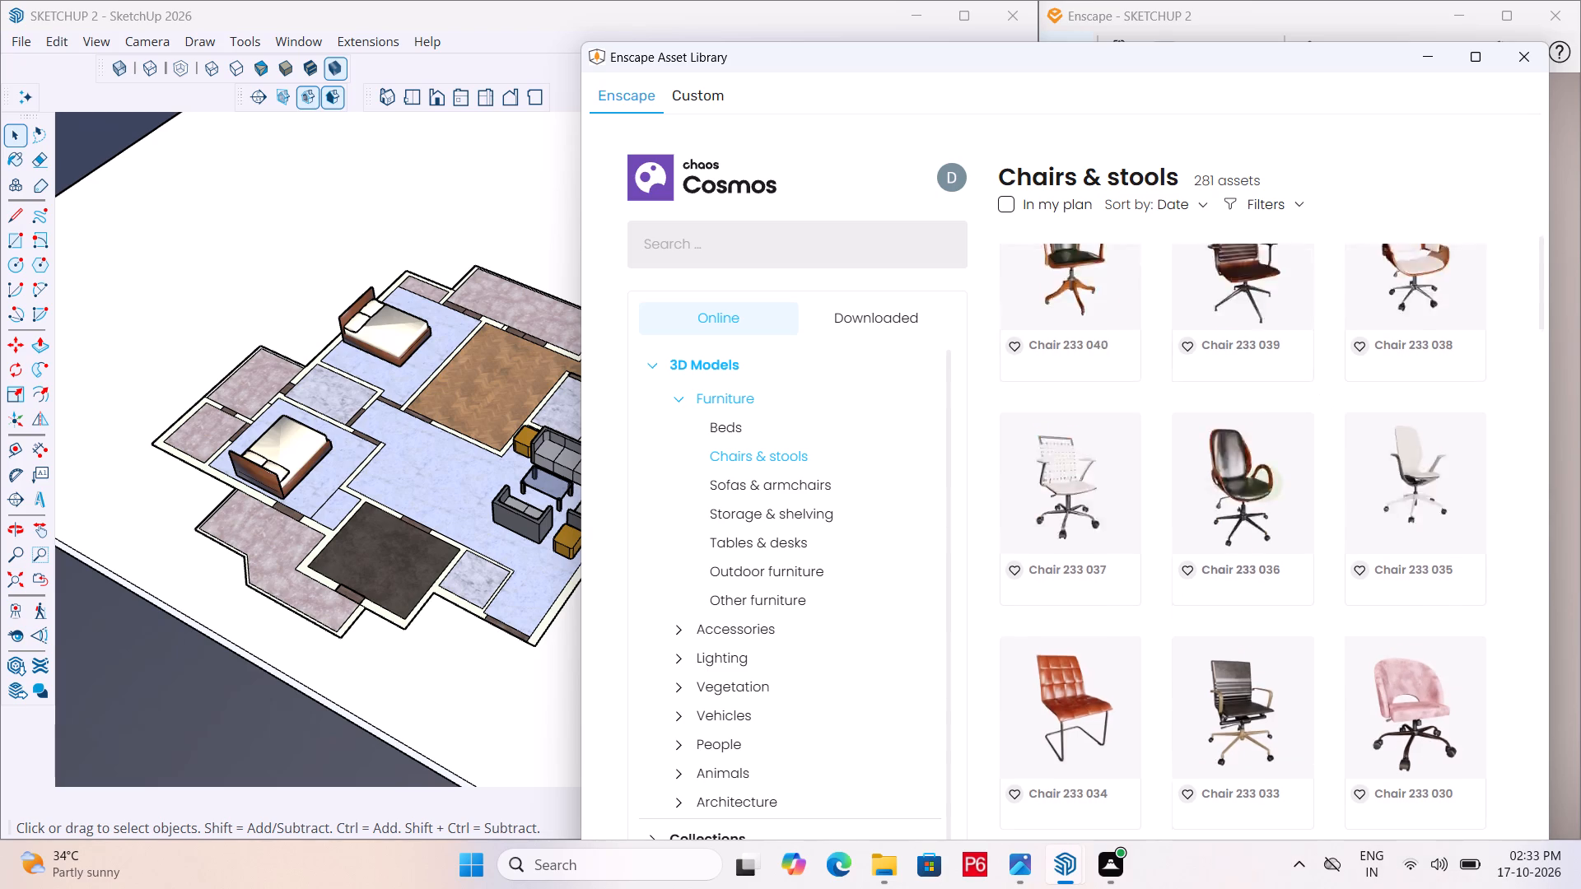
pyautogui.scroll(2, 1251, 389)
pyautogui.scroll(2, 1225, 552)
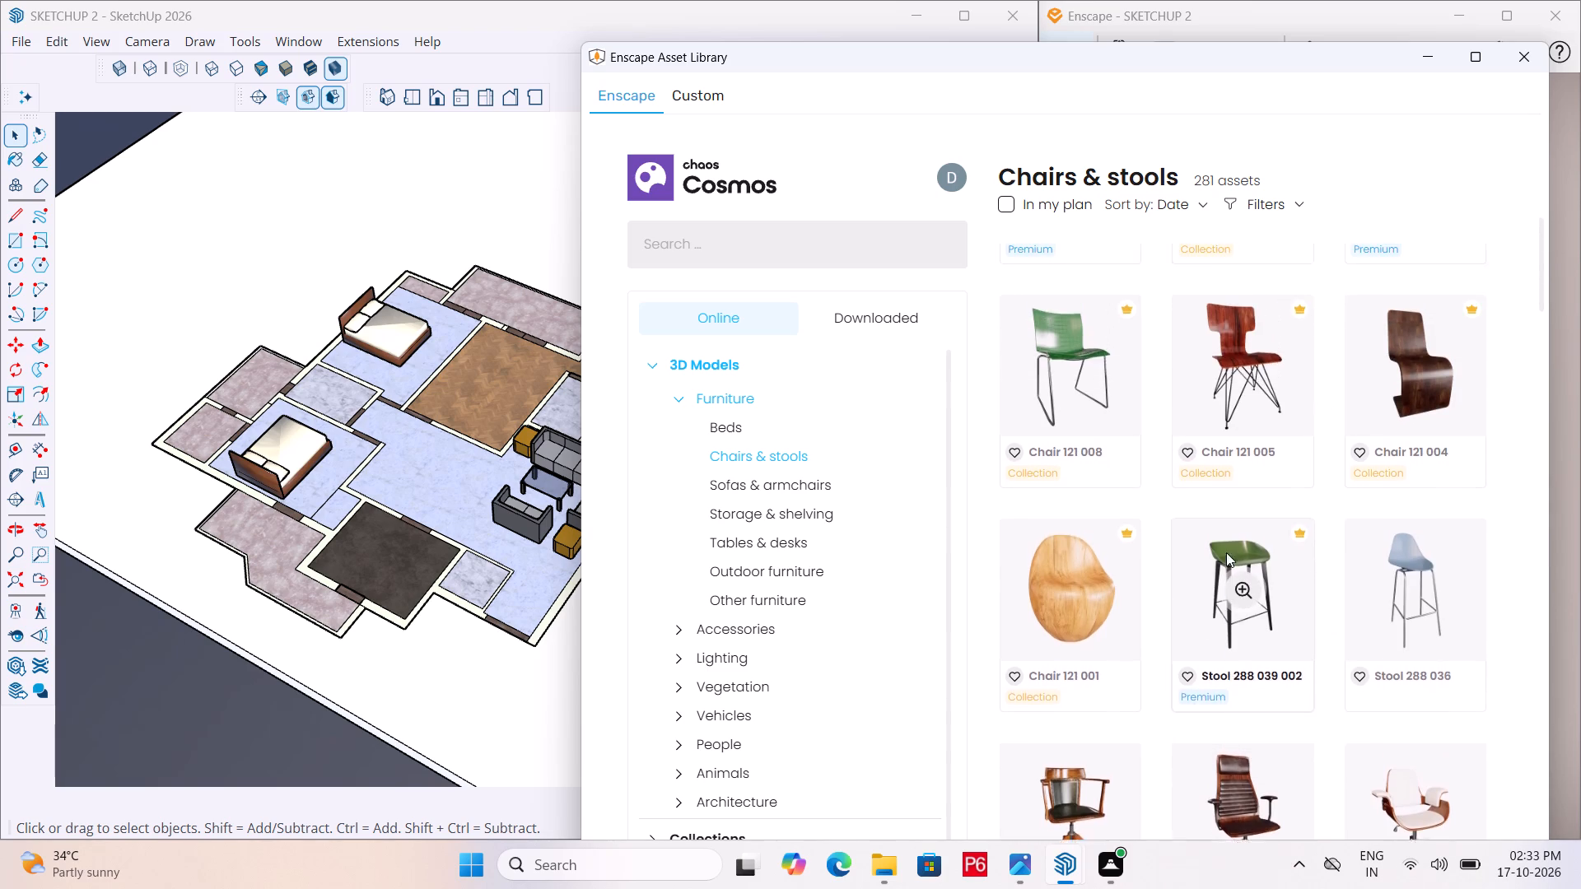
pyautogui.scroll(4, 1226, 552)
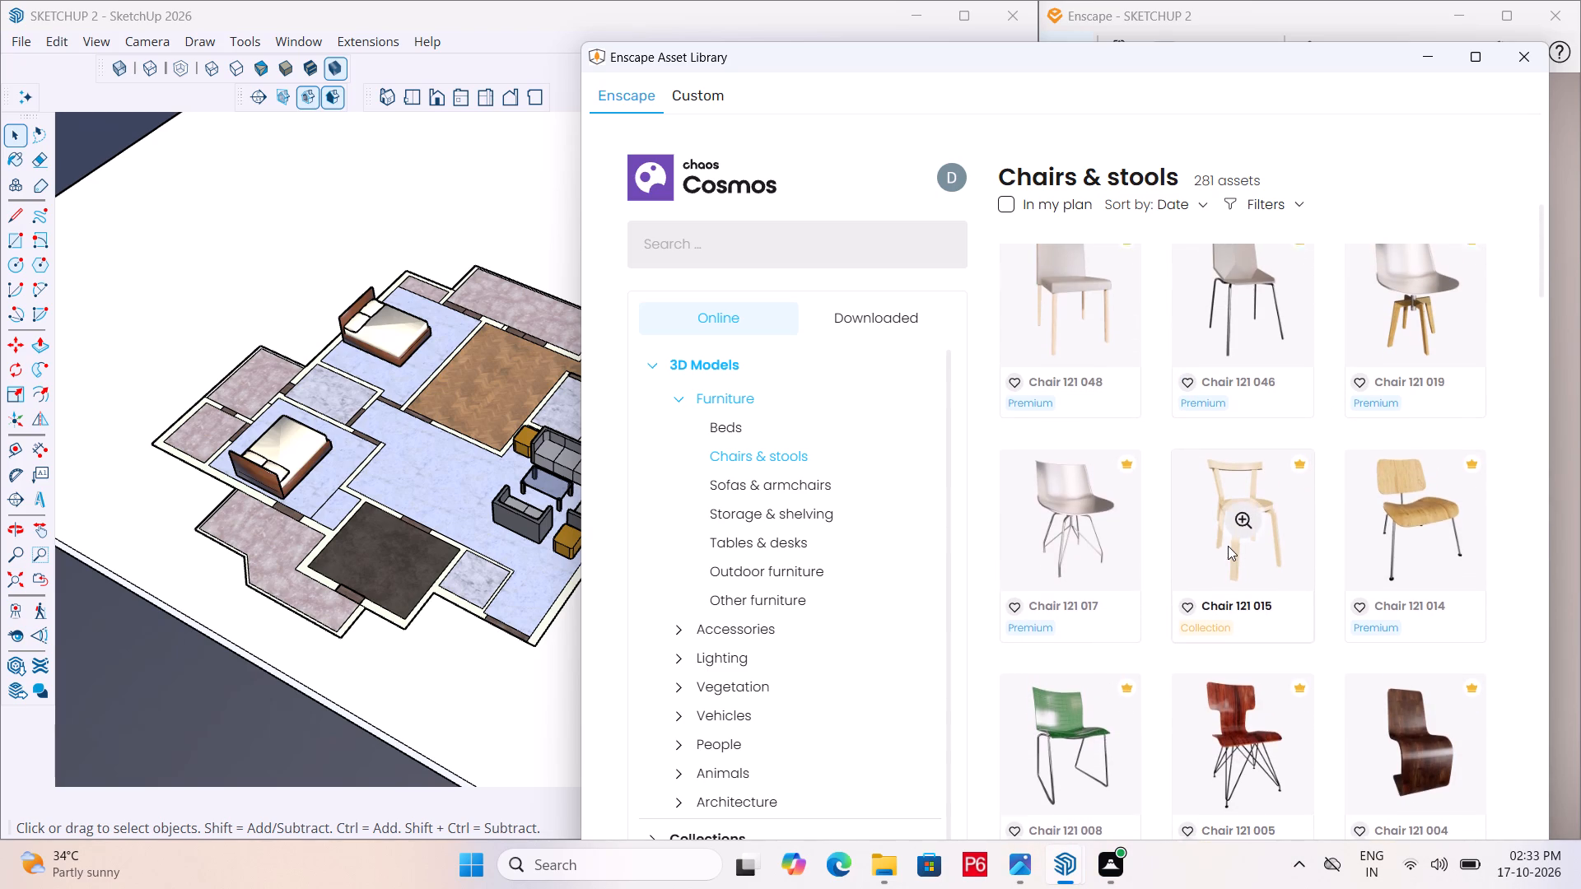
pyautogui.scroll(1, 1228, 546)
pyautogui.scroll(1, 1070, 516)
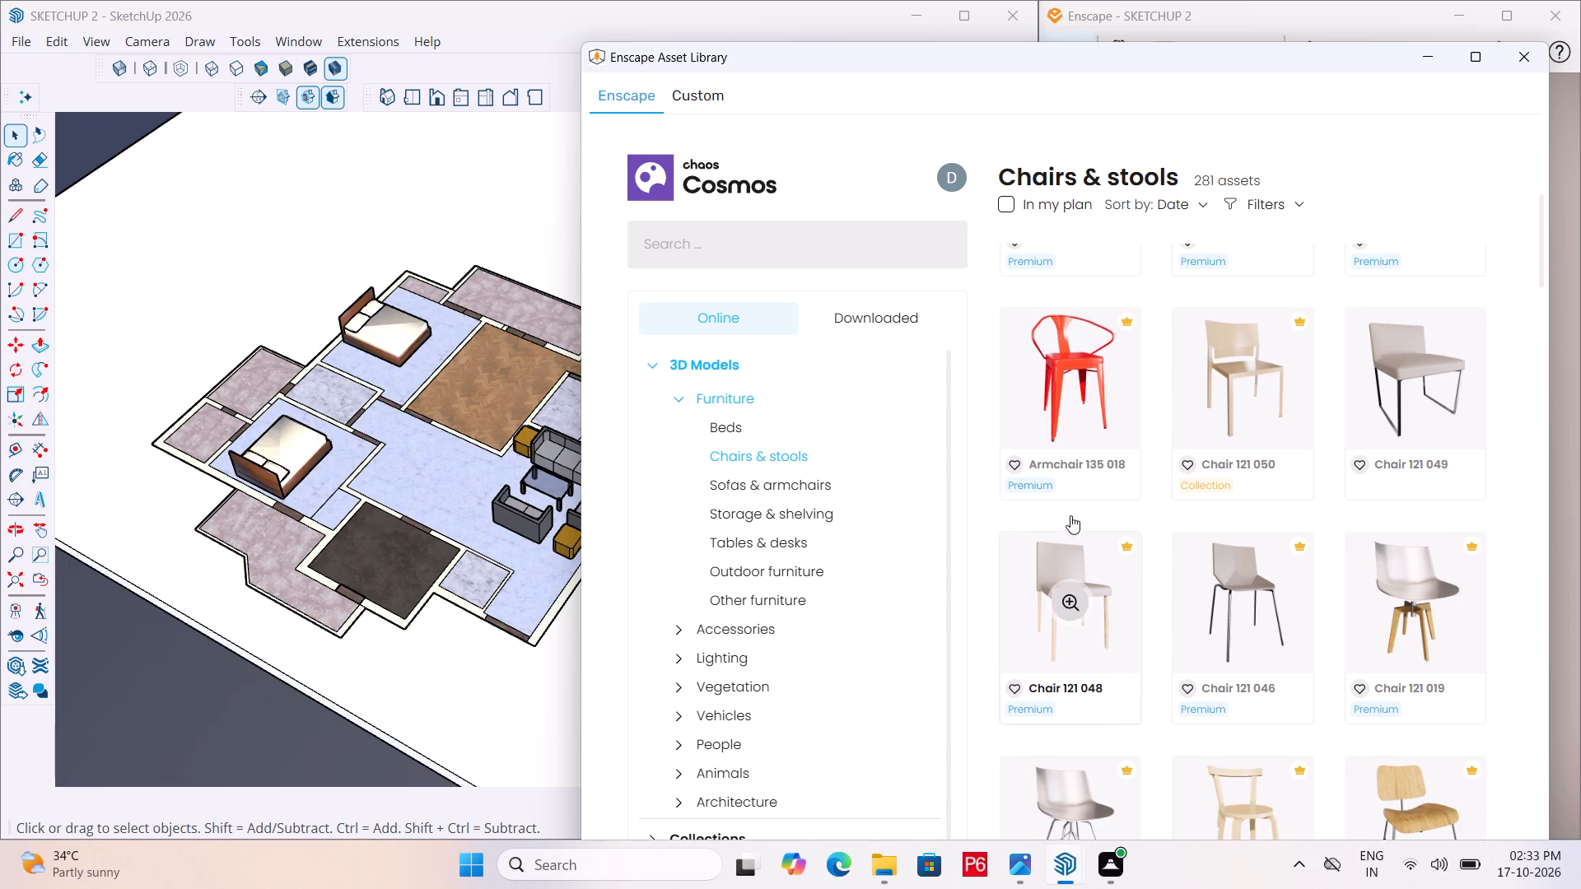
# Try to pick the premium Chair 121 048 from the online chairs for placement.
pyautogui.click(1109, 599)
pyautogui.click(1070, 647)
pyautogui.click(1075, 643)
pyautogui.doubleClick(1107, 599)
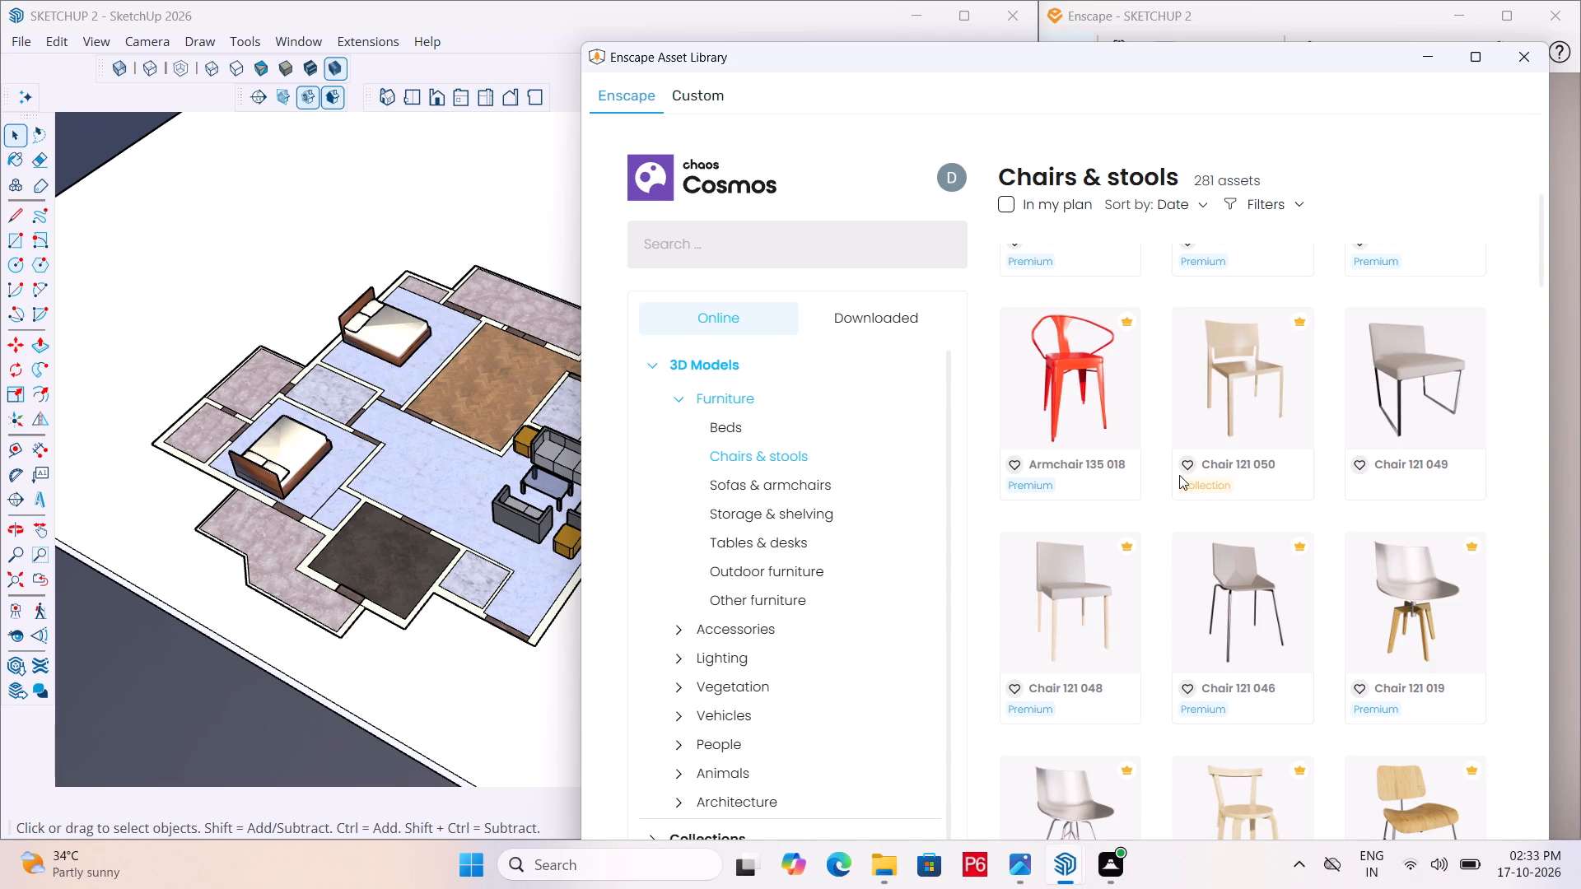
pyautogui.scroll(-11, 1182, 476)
# Place one downloaded Chair 013 in the open hall between the bedrooms and the sofa group, and close the asset library.
pyautogui.click(892, 316)
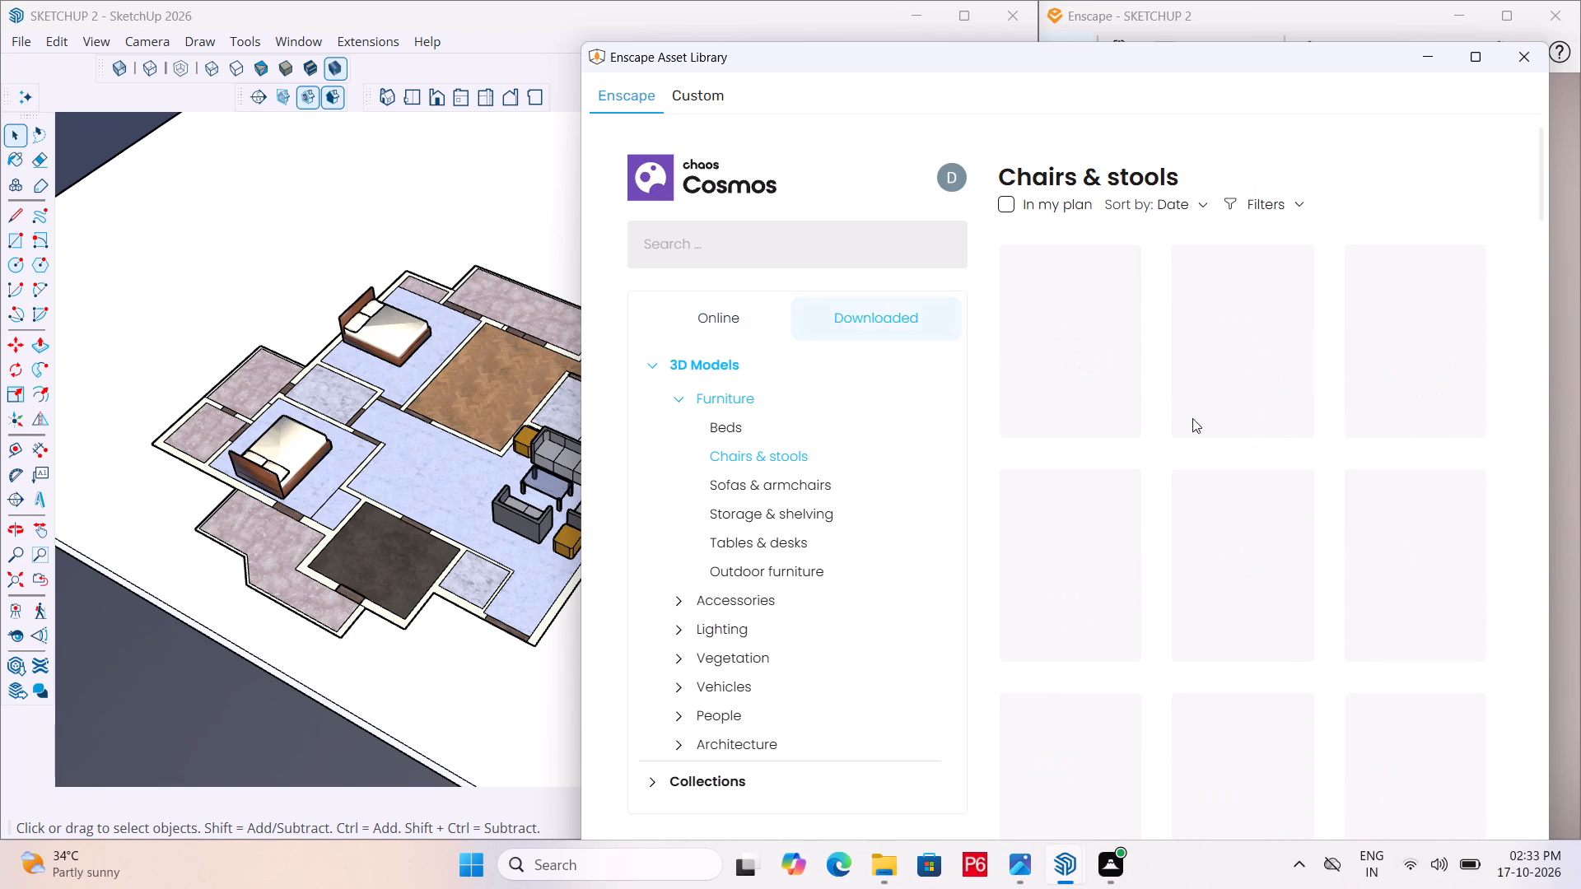
pyautogui.click(790, 463)
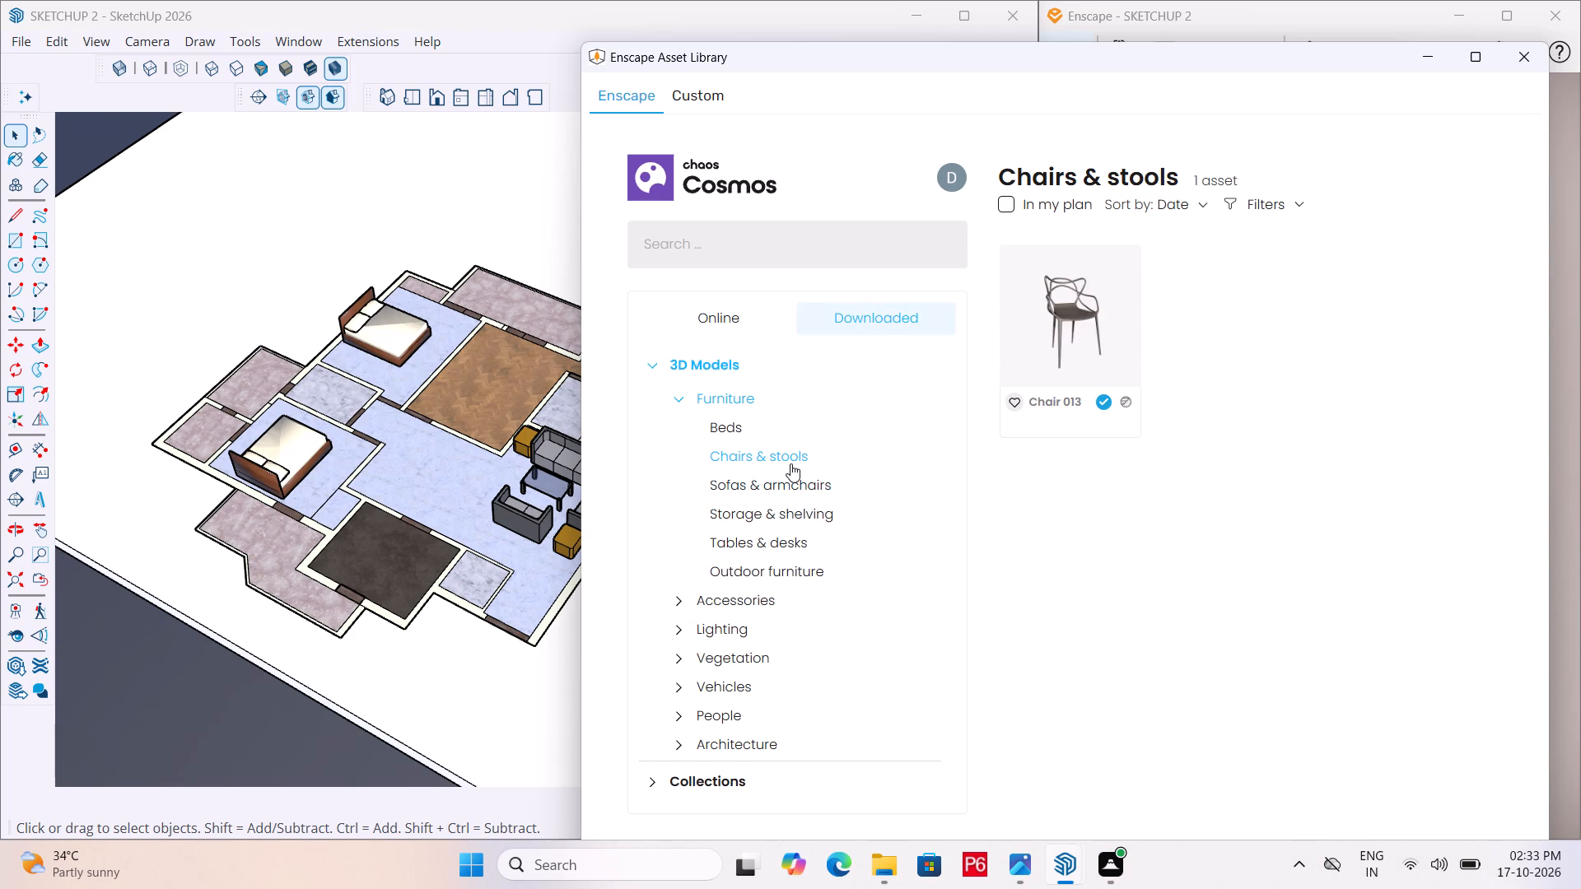
pyautogui.click(1084, 319)
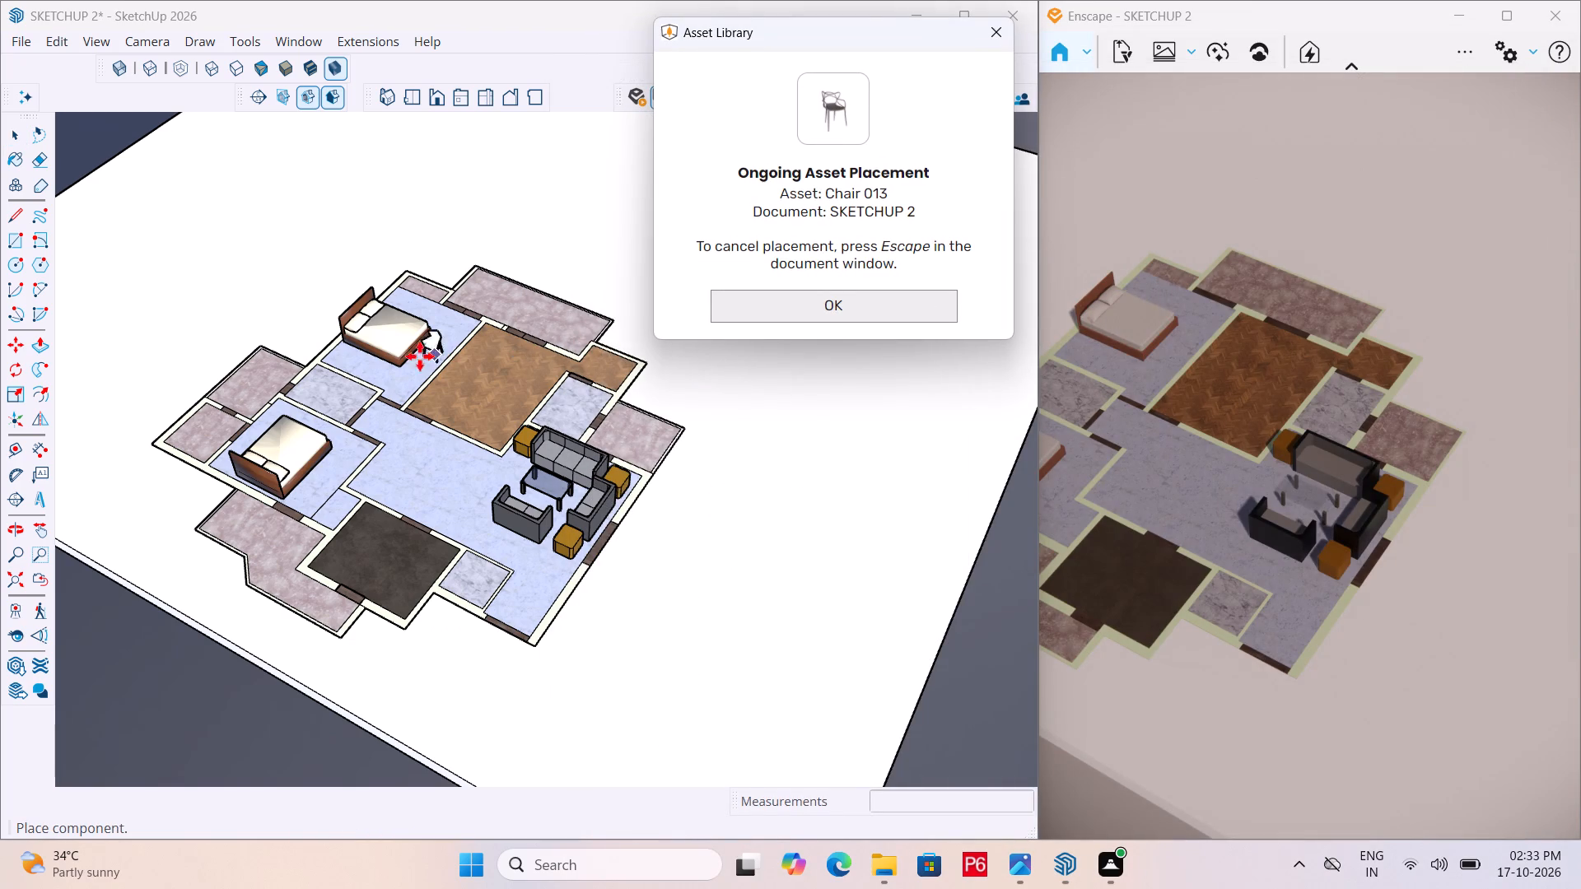
pyautogui.scroll(5, 380, 364)
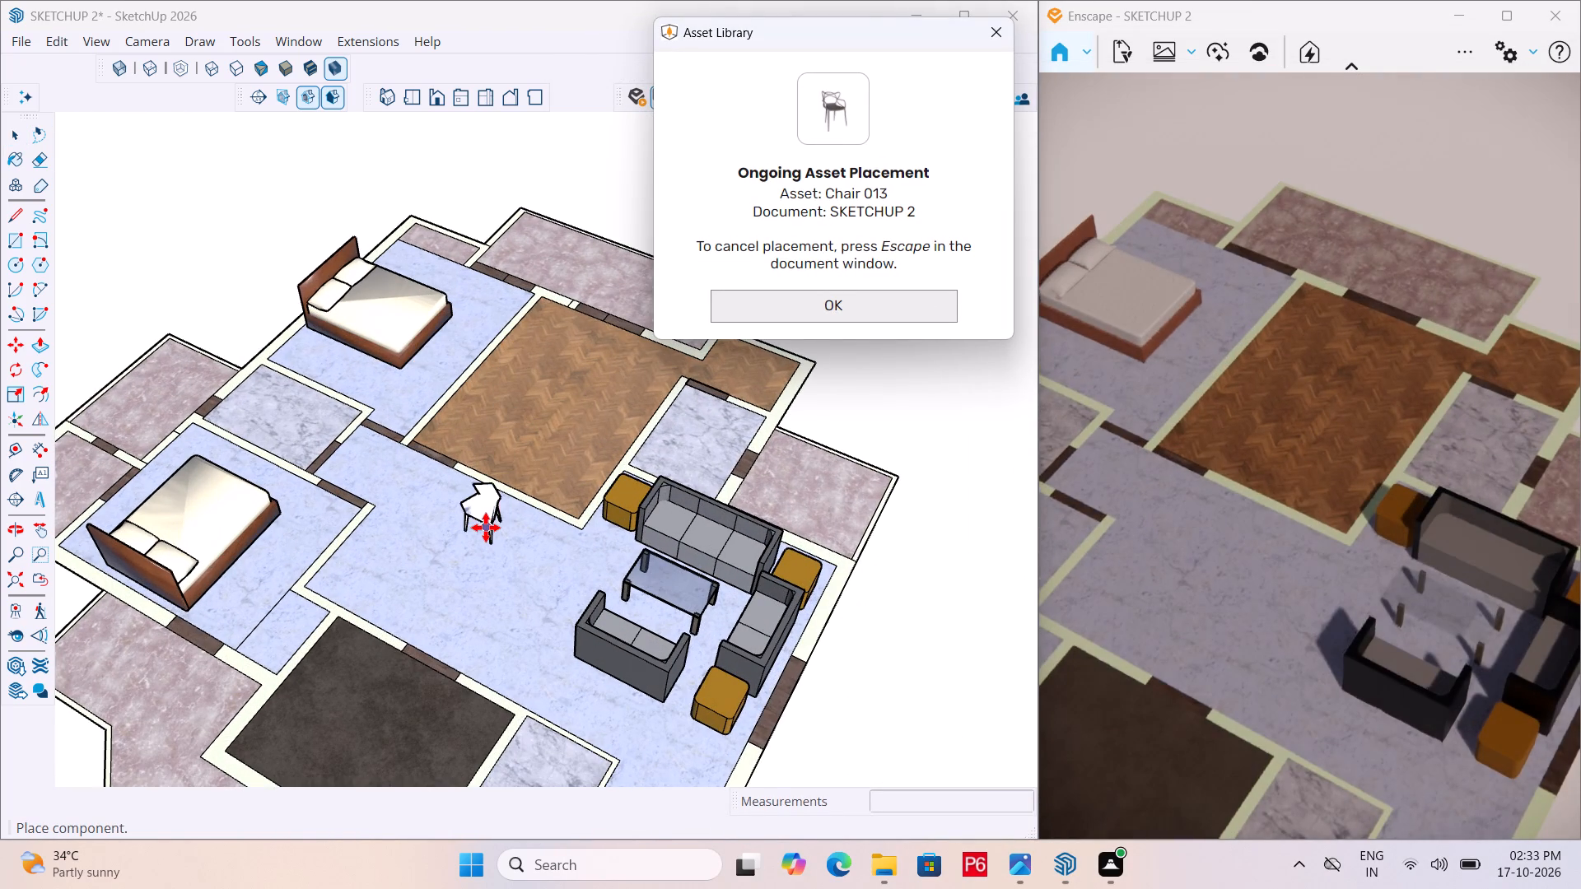
pyautogui.scroll(7, 486, 528)
pyautogui.scroll(-7, 445, 498)
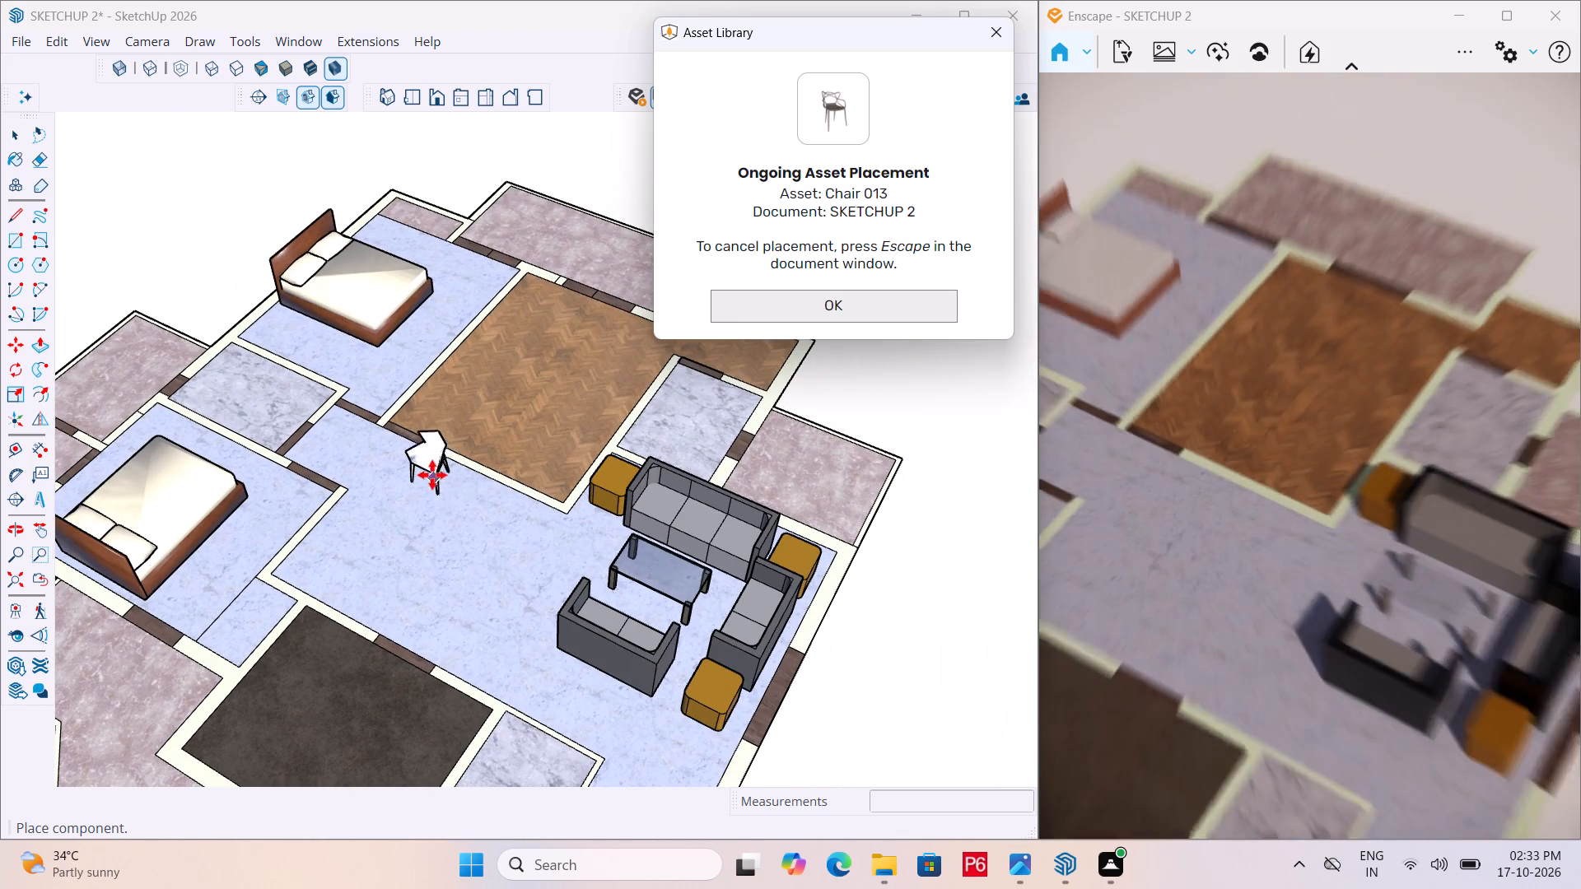
pyautogui.click(448, 505)
pyautogui.press('Escape')
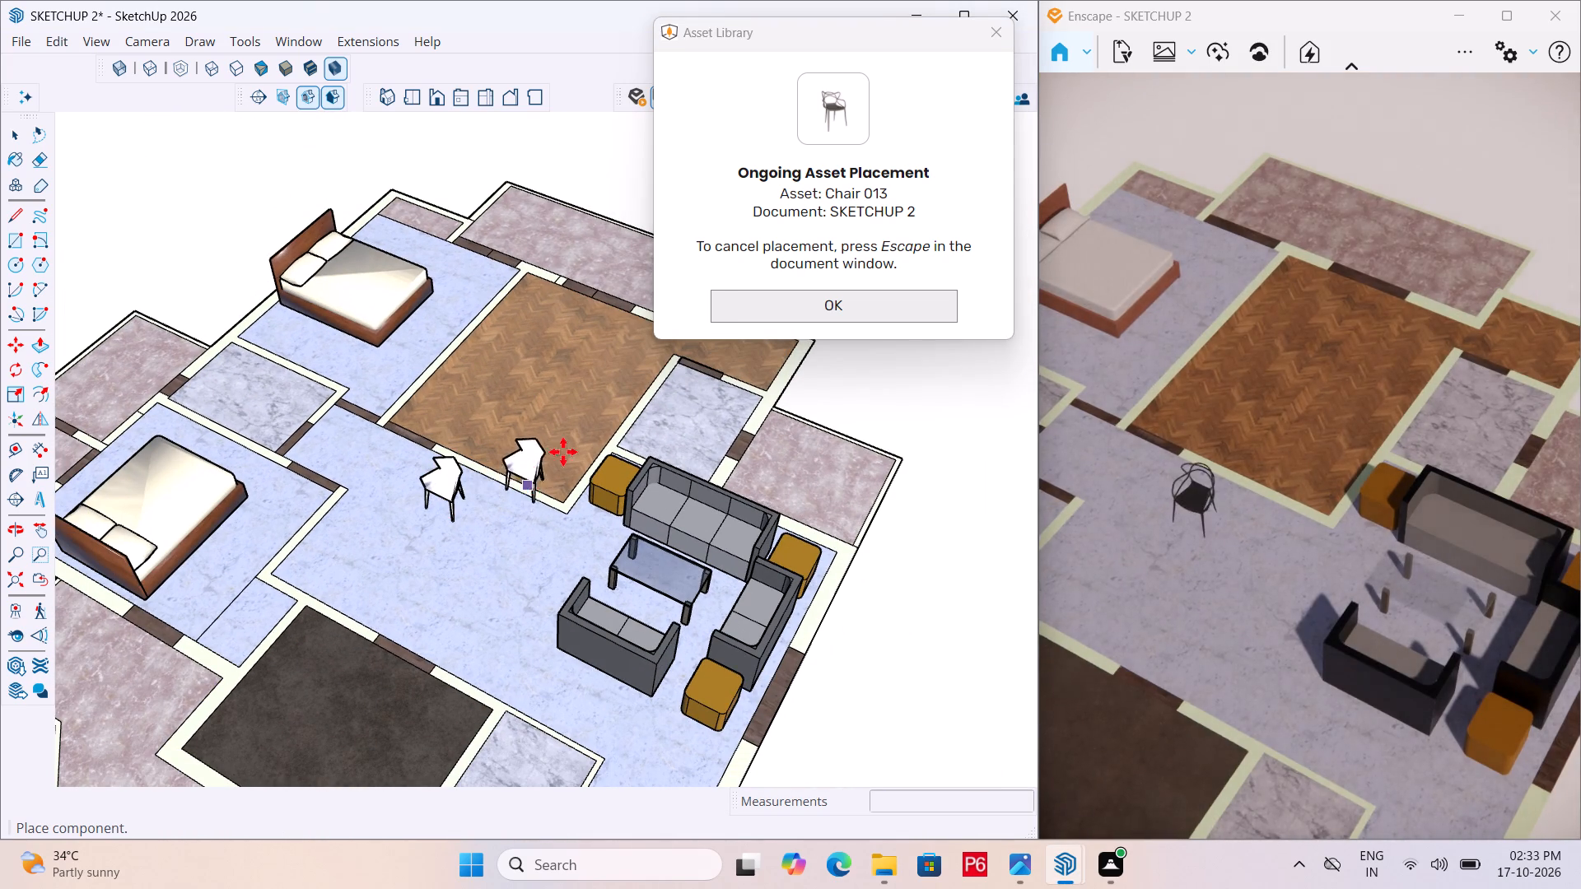
pyautogui.click(1526, 65)
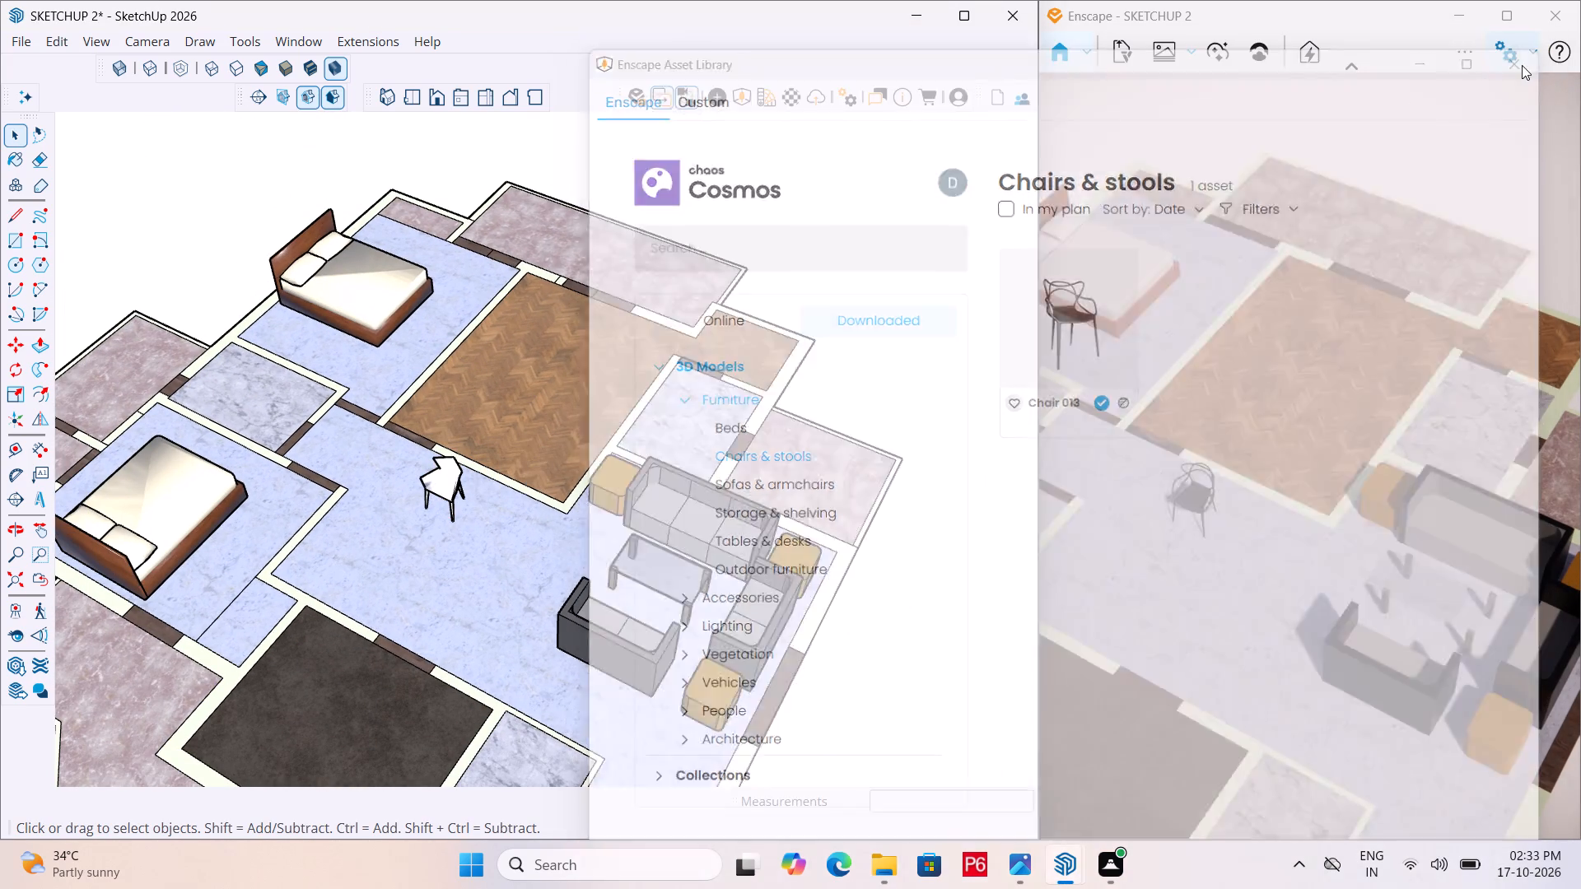
# Examine the placed chair and its surroundings in the hall from lower and higher viewing angles.
pyautogui.scroll(4, 409, 558)
pyautogui.scroll(-5, 435, 440)
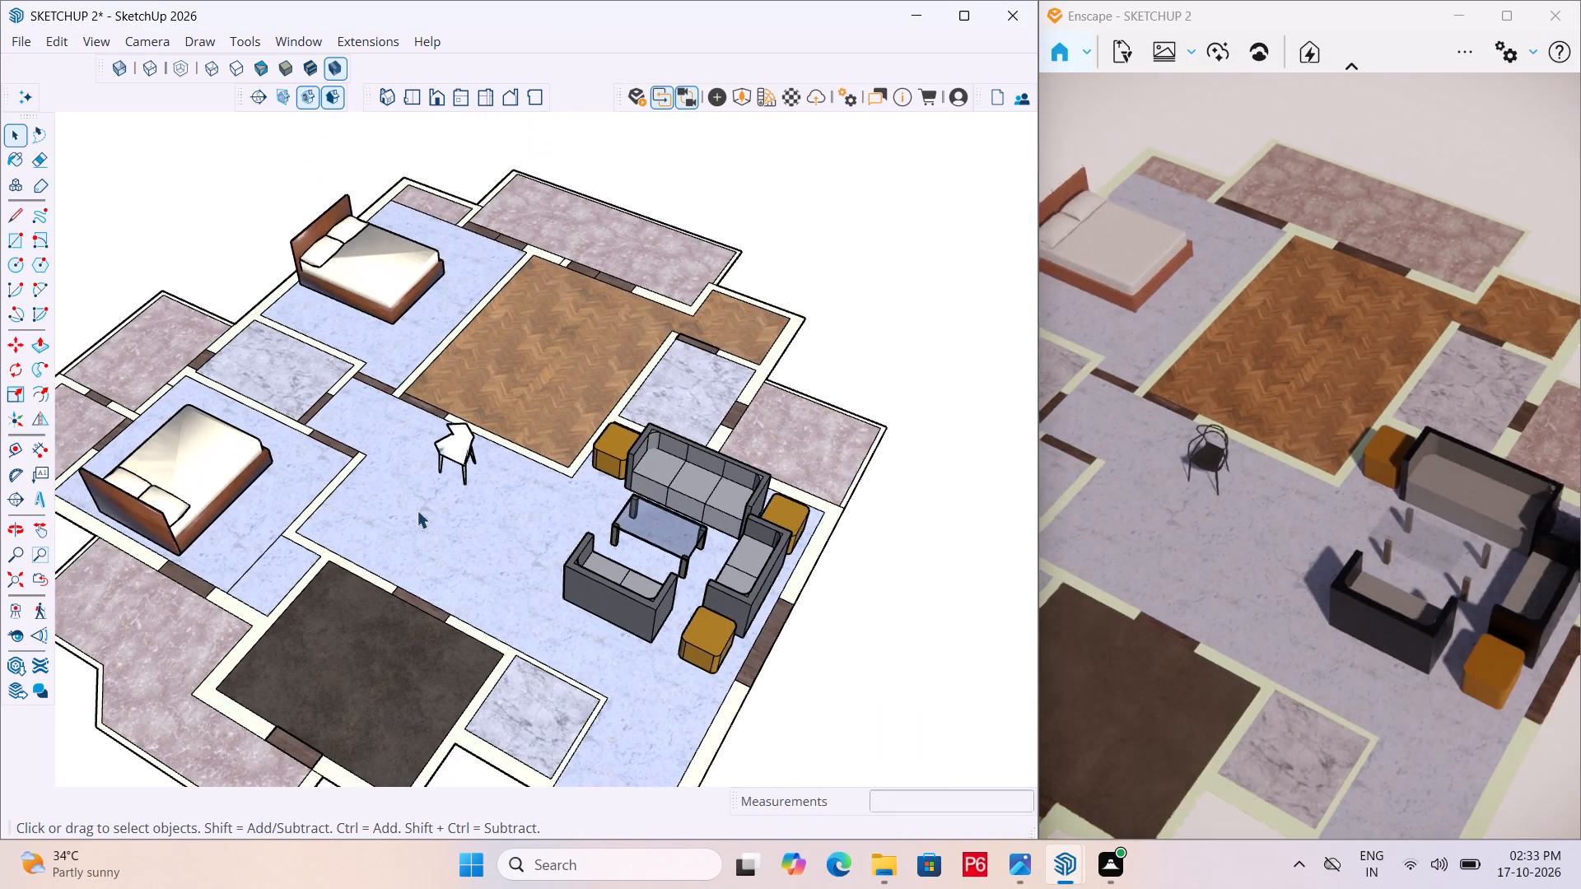
pyautogui.moveTo(416, 512); pyautogui.dragTo(370, 403, button='middle')
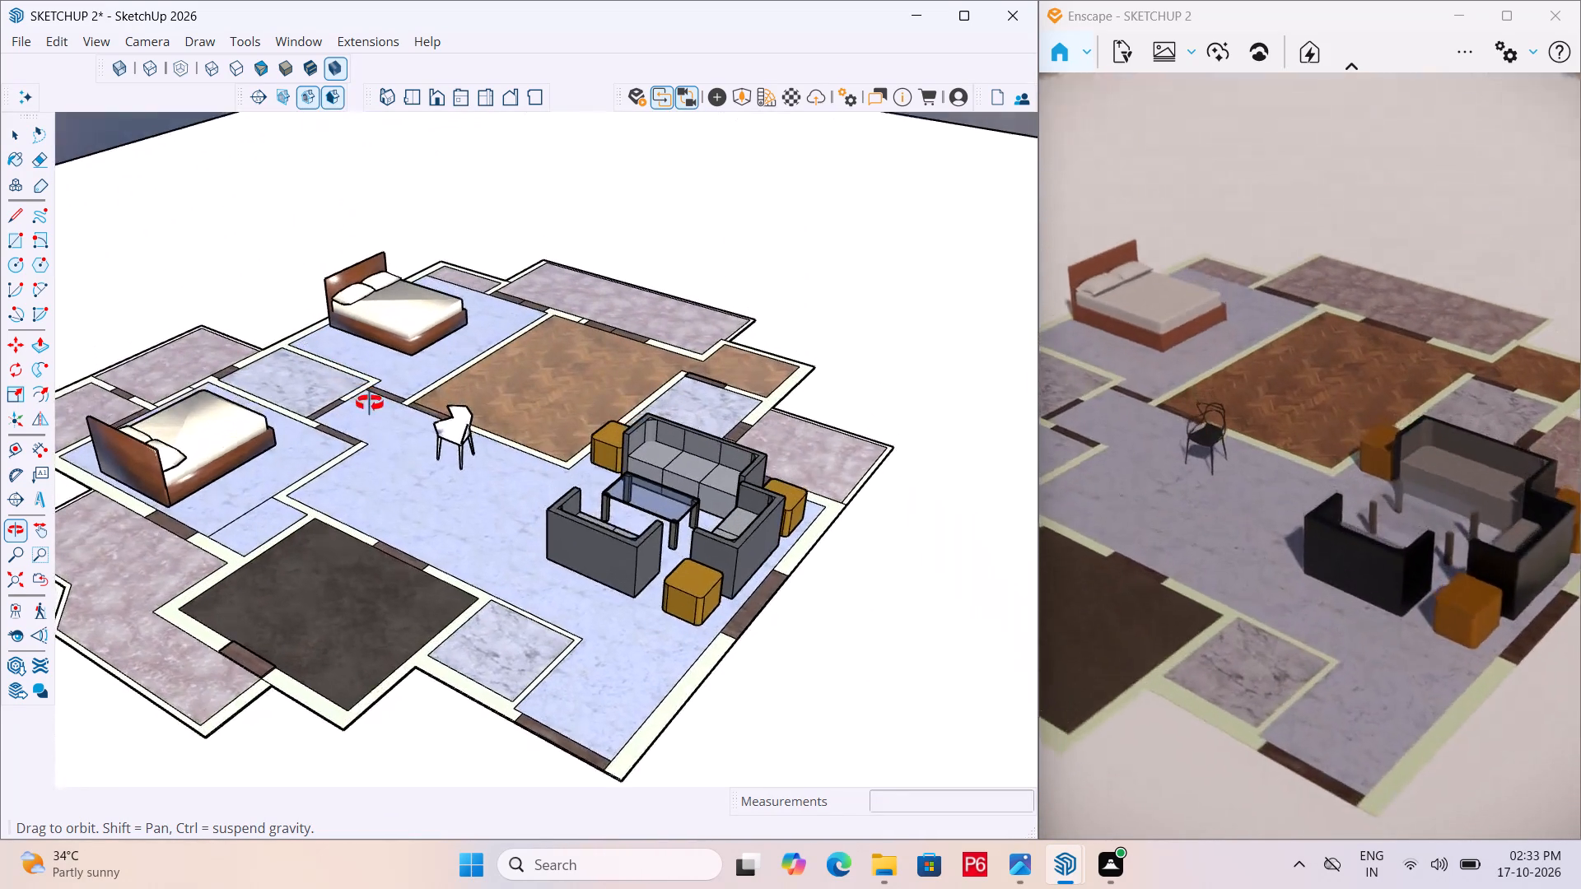
pyautogui.moveTo(370, 403); pyautogui.dragTo(375, 423, button='middle')
pyautogui.scroll(4, 412, 492)
pyautogui.scroll(-2, 500, 354)
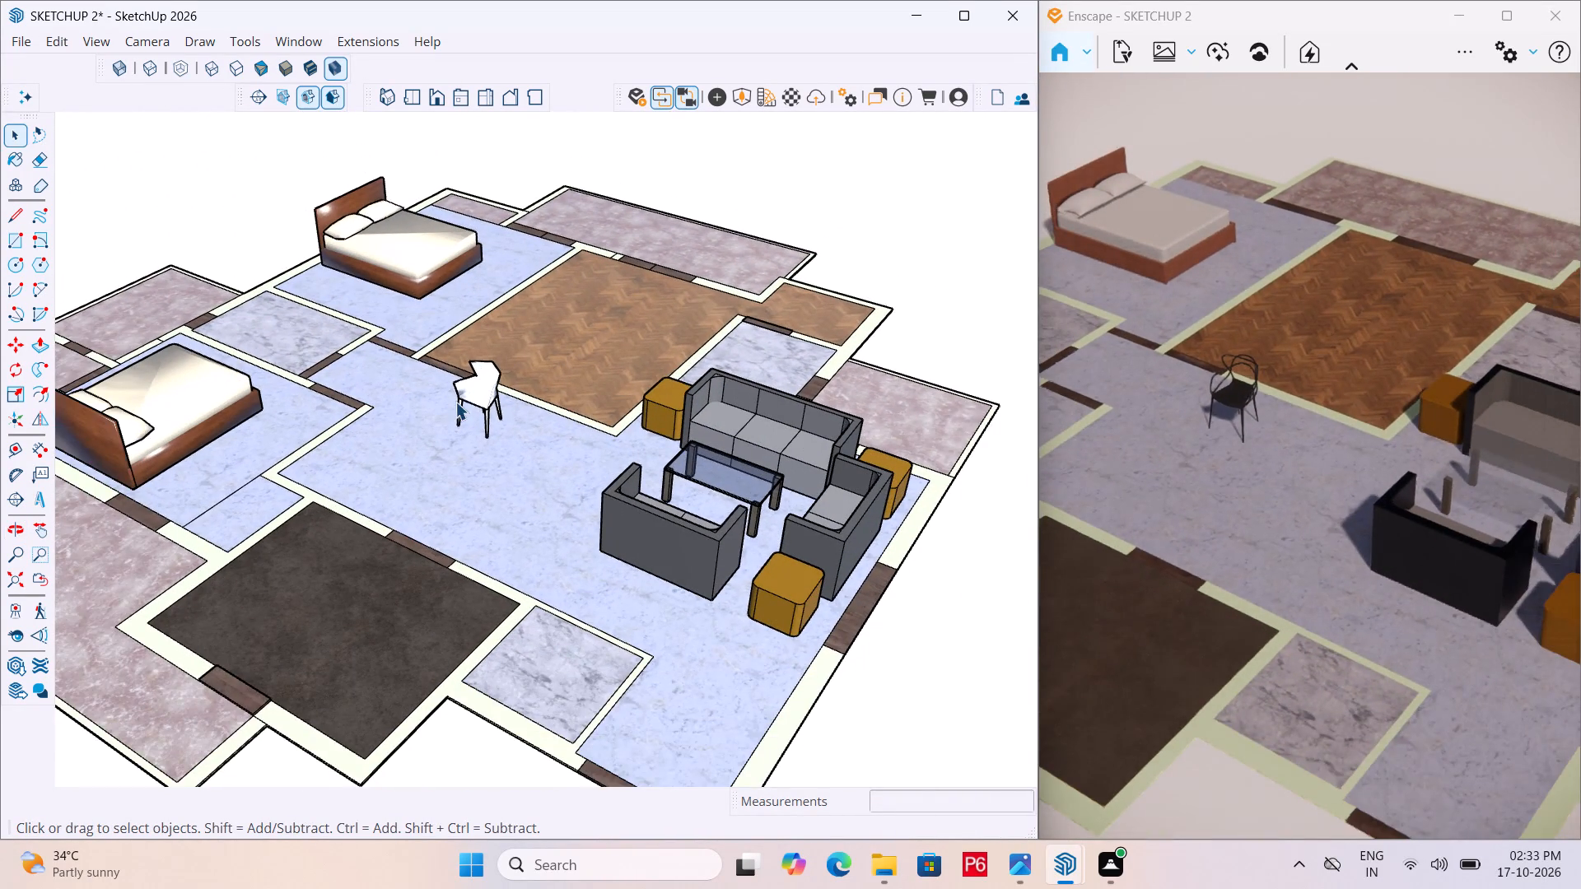
pyautogui.moveTo(455, 403); pyautogui.dragTo(465, 573, button='middle')
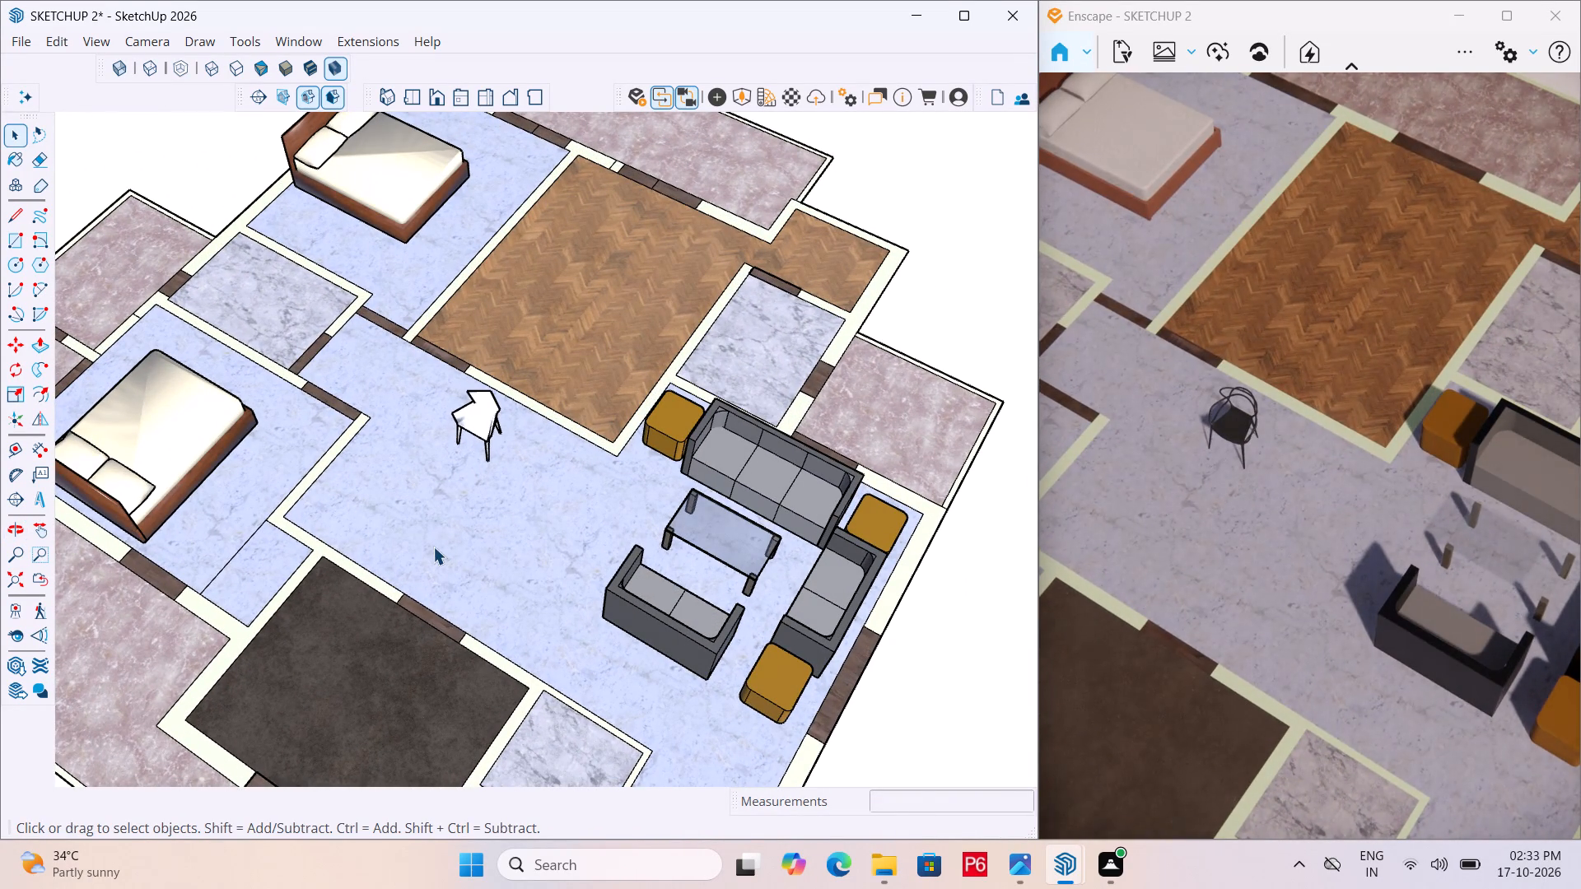
# Draw a rectangle a little over 5 ft by 3 ft on the hall floor beside the placed chair.
pyautogui.press('t')
pyautogui.press('r')
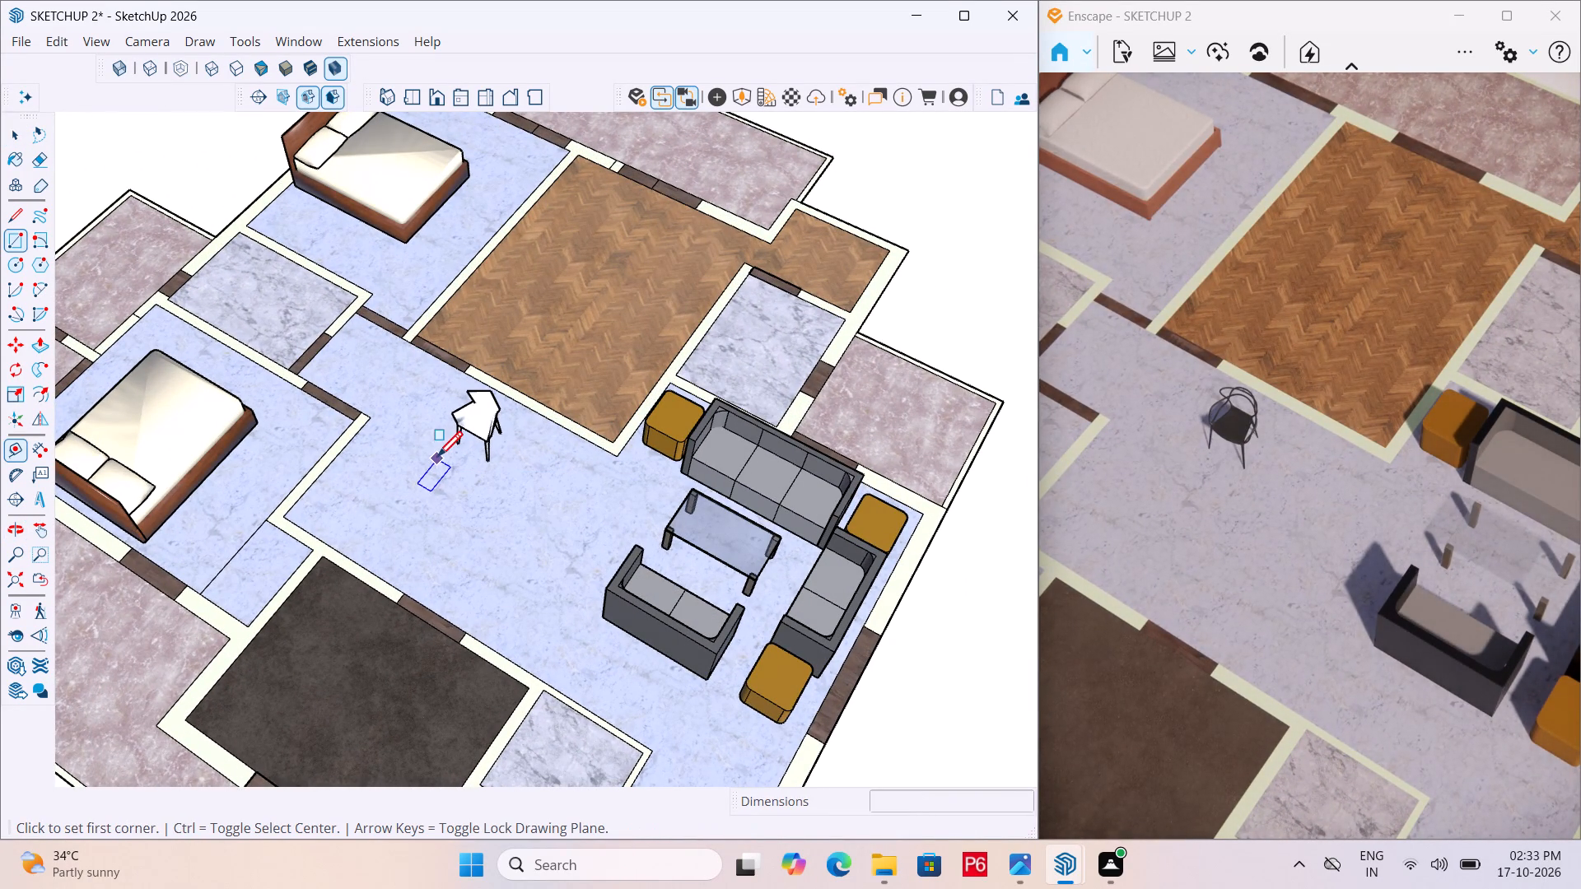
pyautogui.click(436, 452)
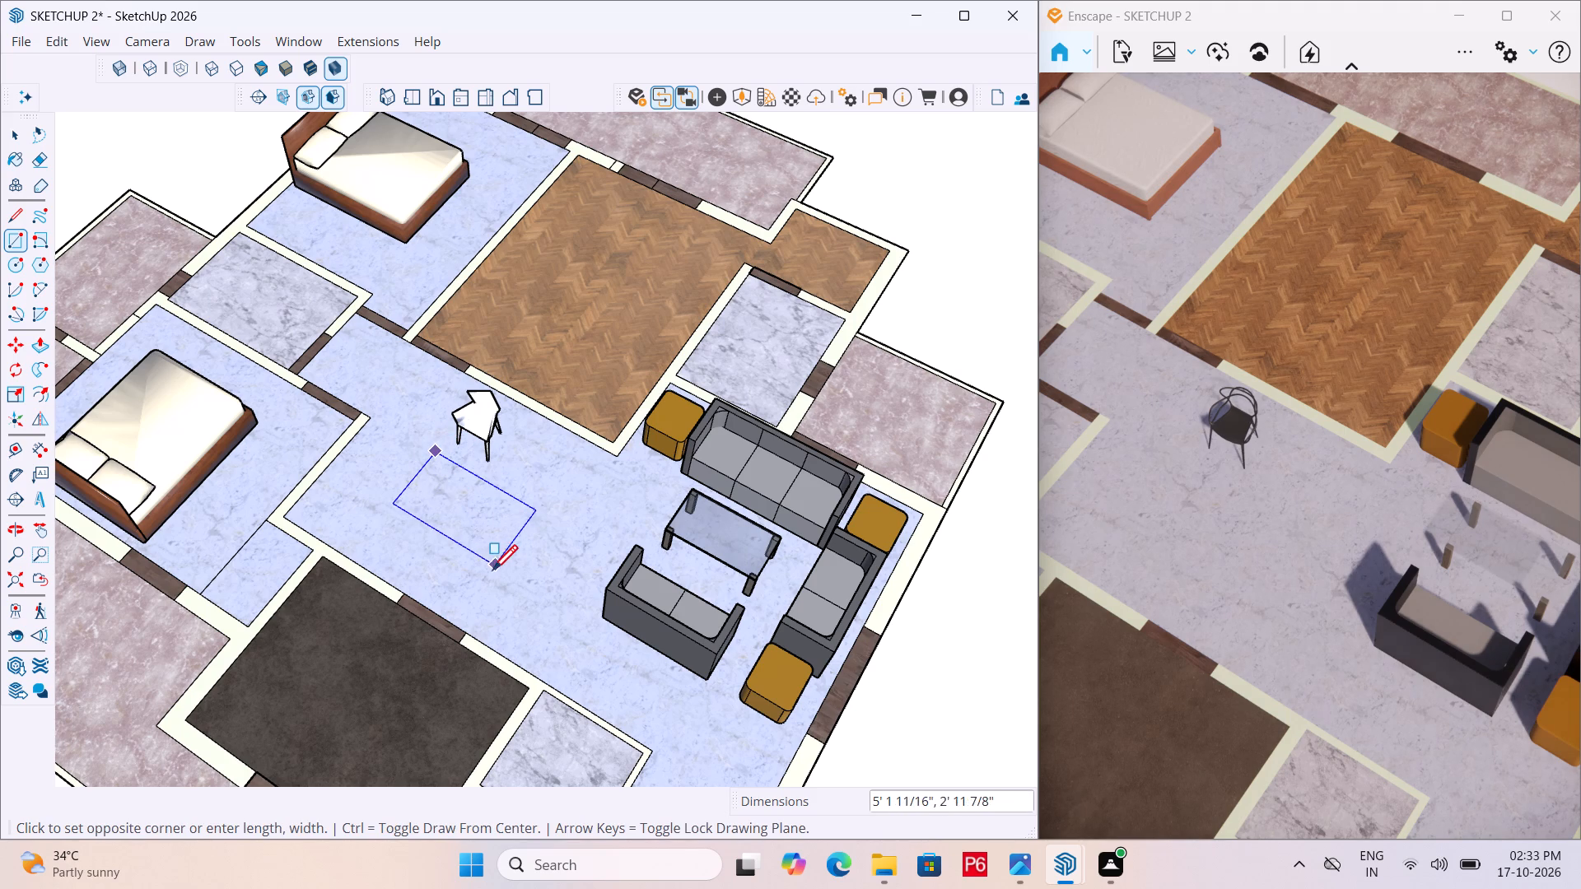
pyautogui.click(503, 576)
pyautogui.press('space')
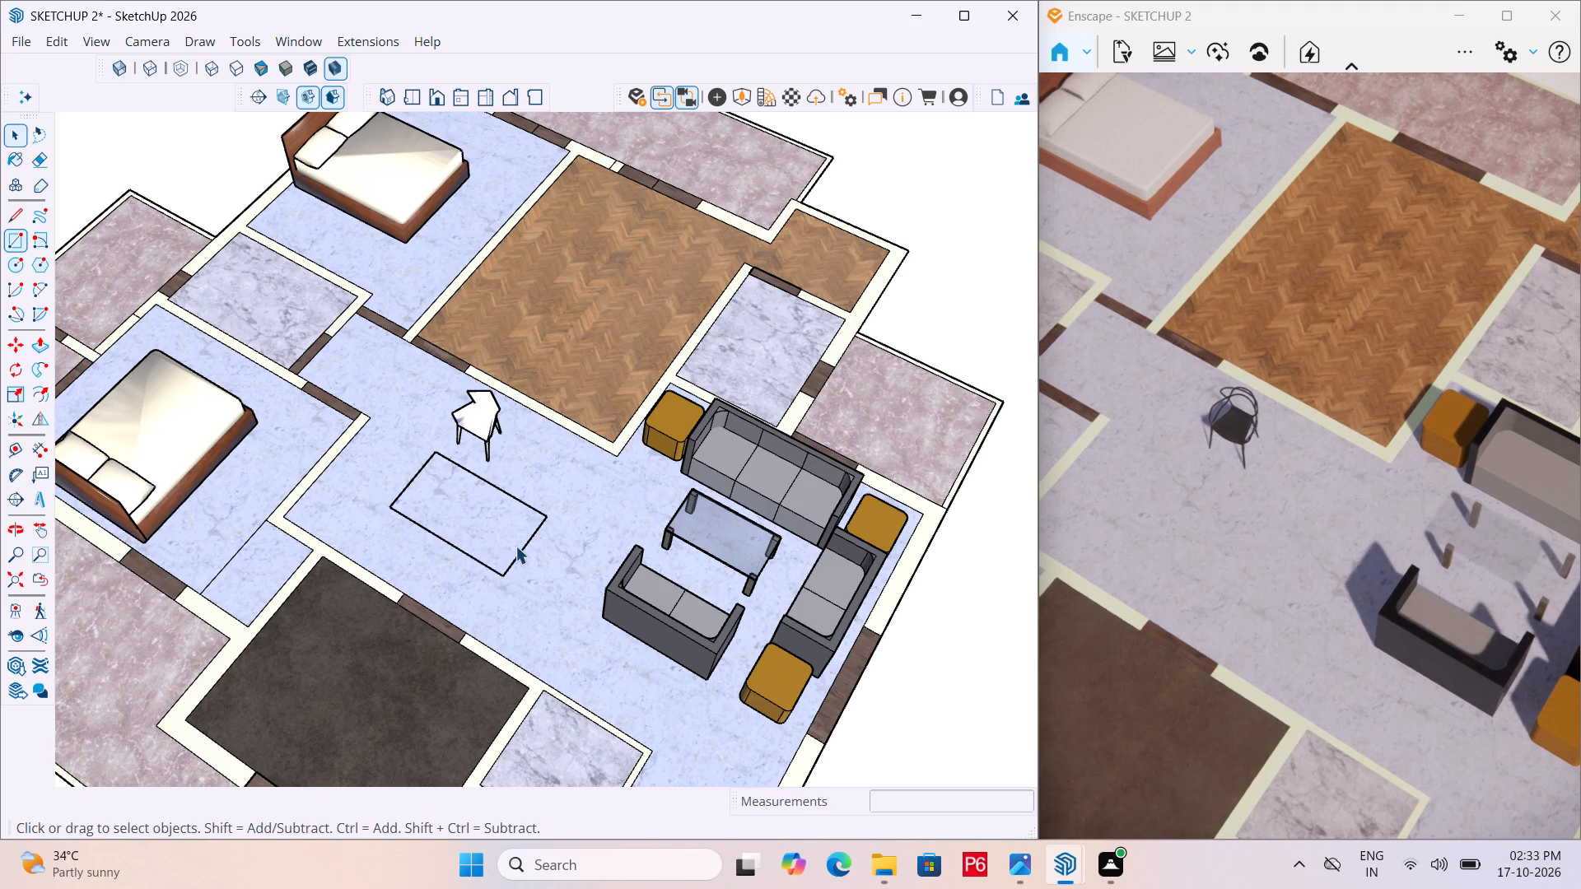
# Make the new floor rectangle and its edges a group, and open that group for editing.
pyautogui.doubleClick(520, 545)
pyautogui.rightClick(454, 510)
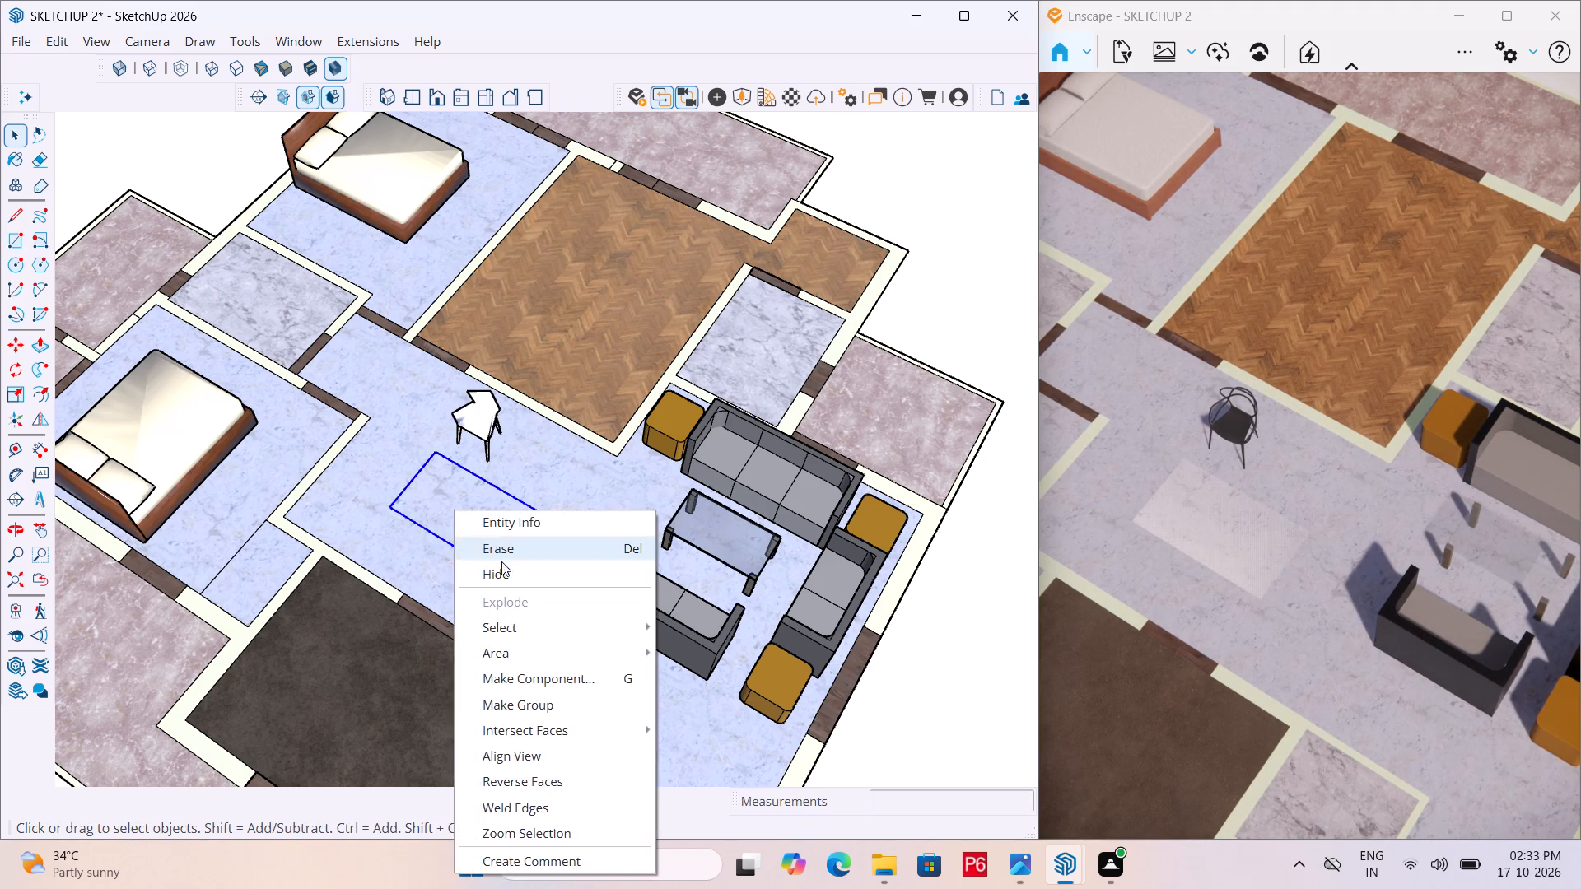
pyautogui.tripleClick(450, 494)
pyautogui.click(450, 493)
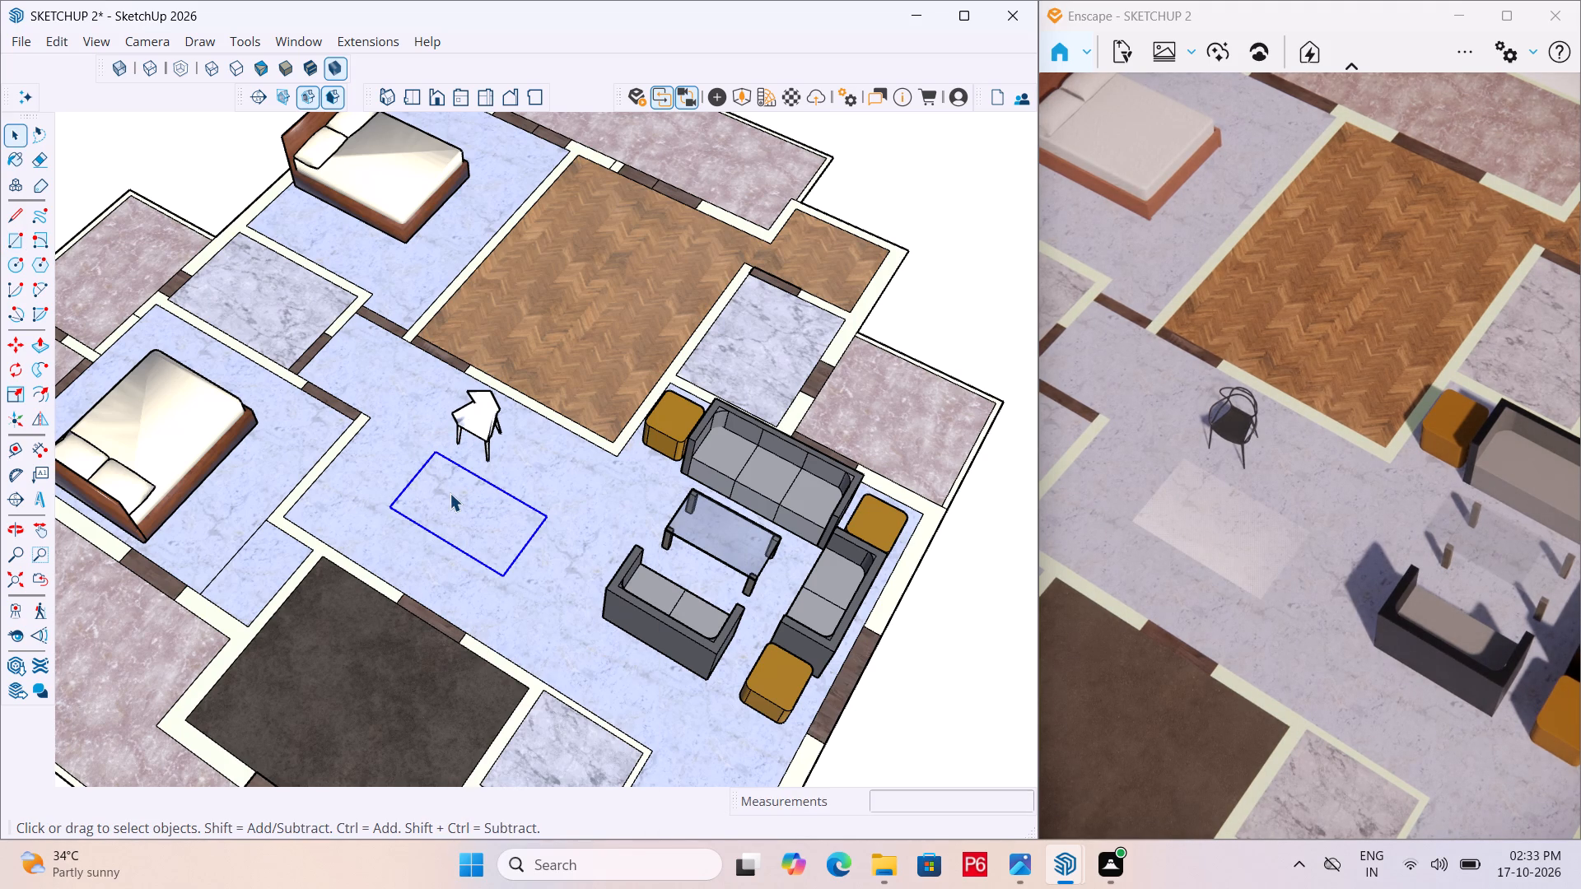
pyautogui.rightClick(450, 493)
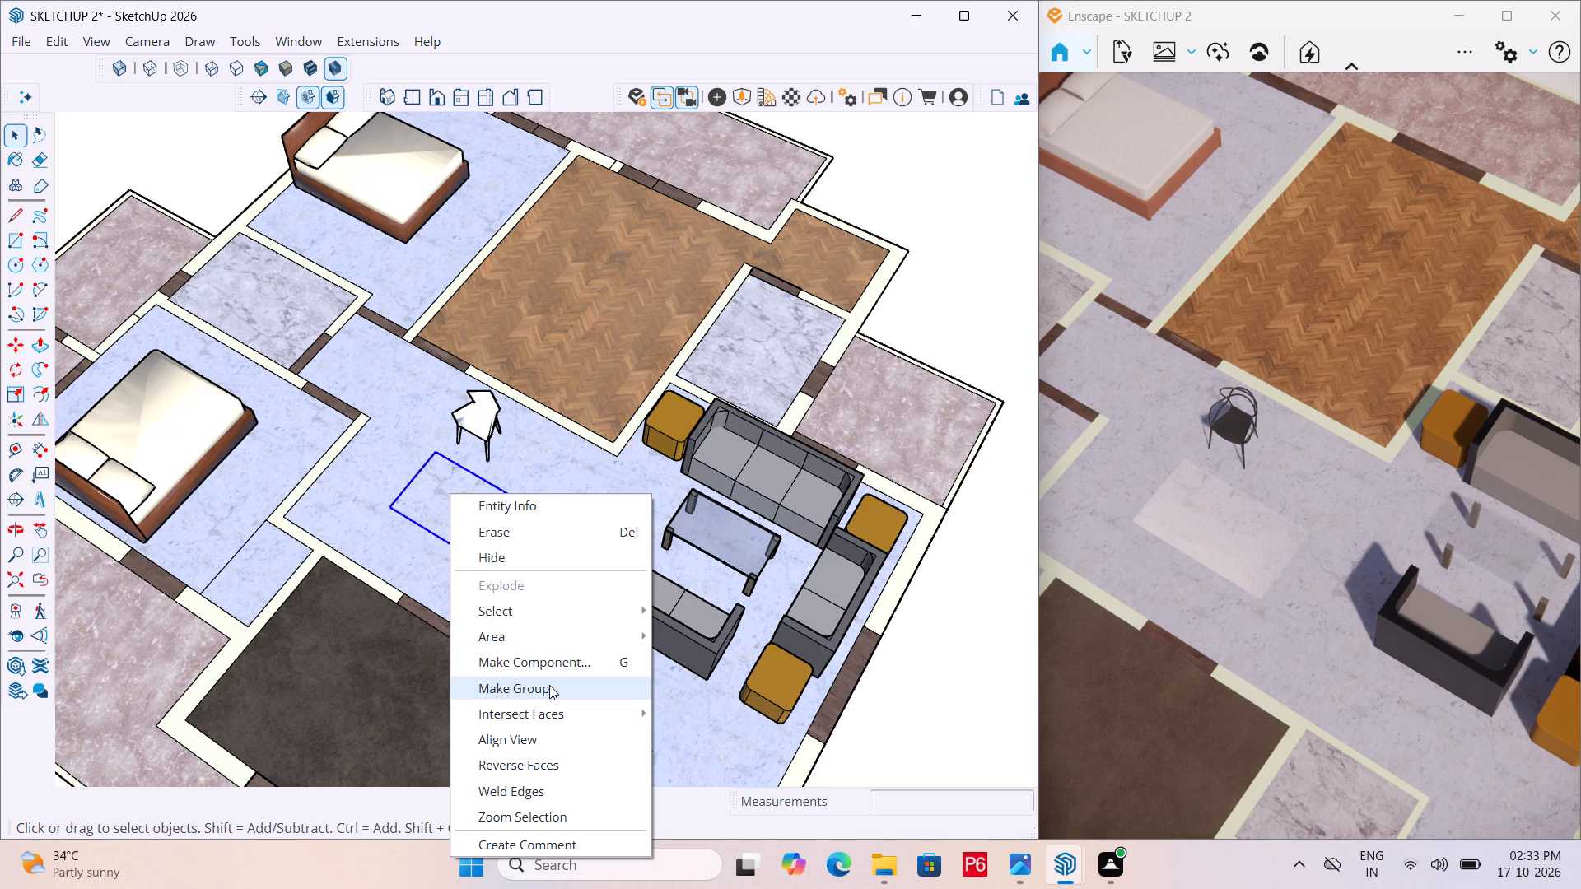
pyautogui.click(549, 685)
pyautogui.press('space')
pyautogui.click(473, 542)
pyautogui.tripleClick(473, 542)
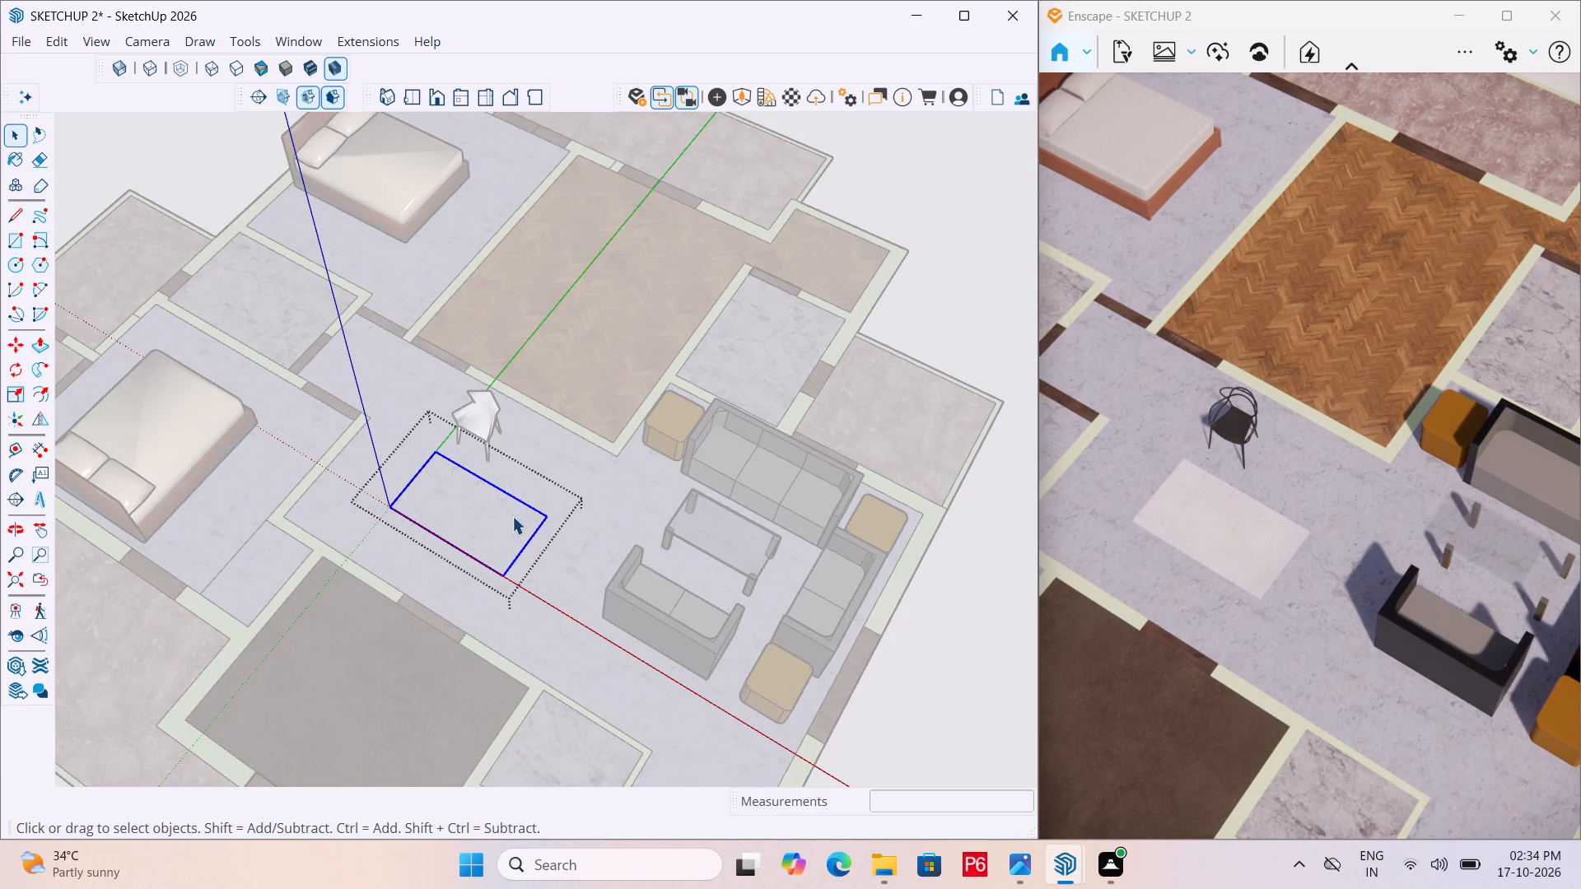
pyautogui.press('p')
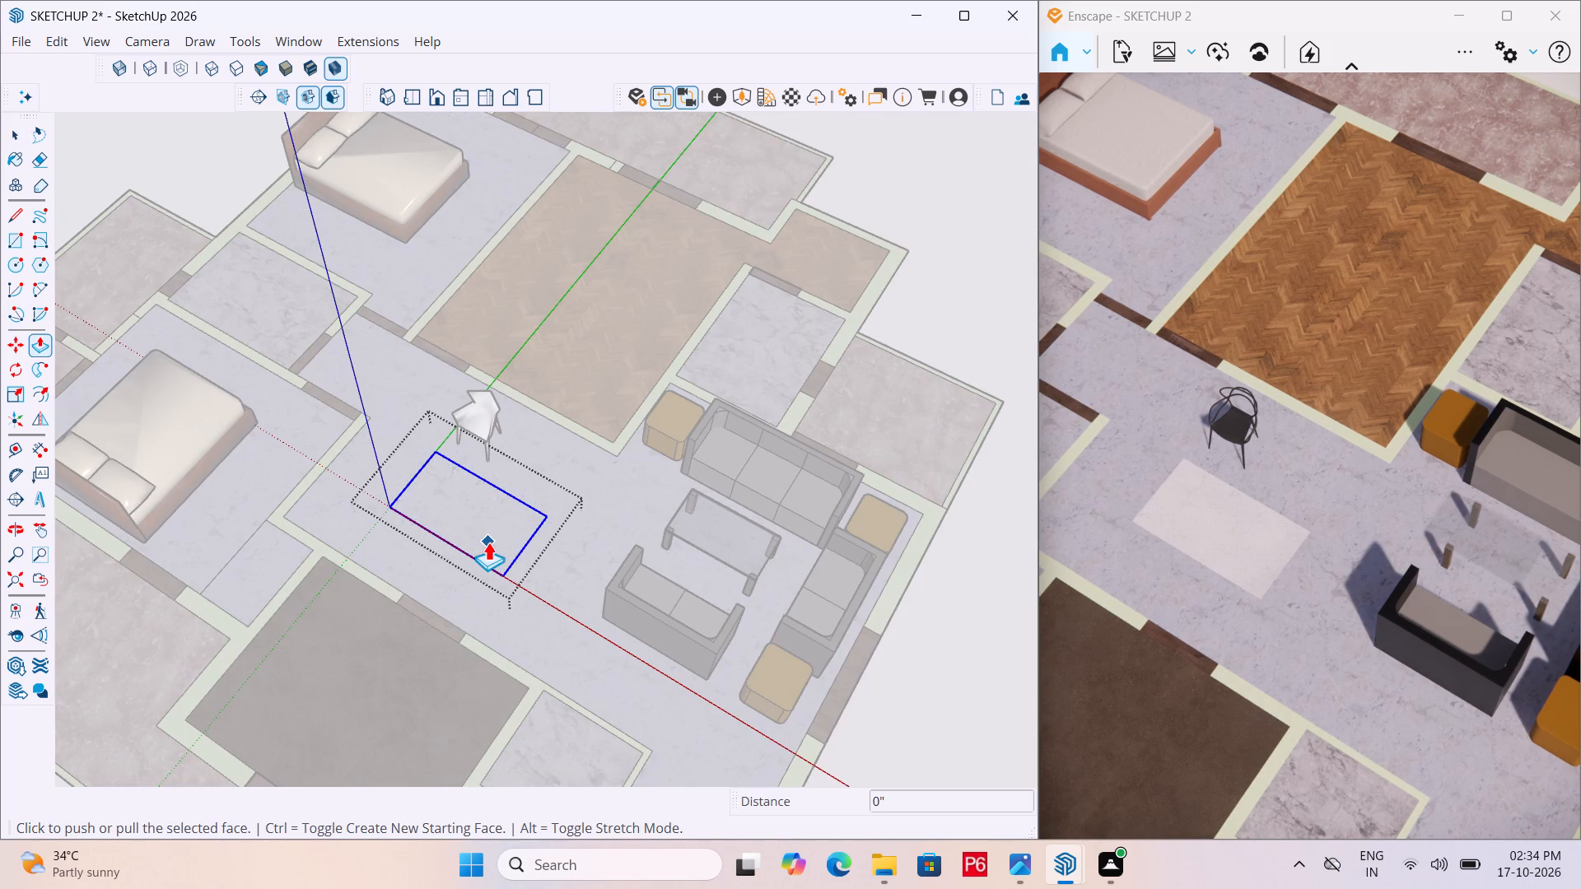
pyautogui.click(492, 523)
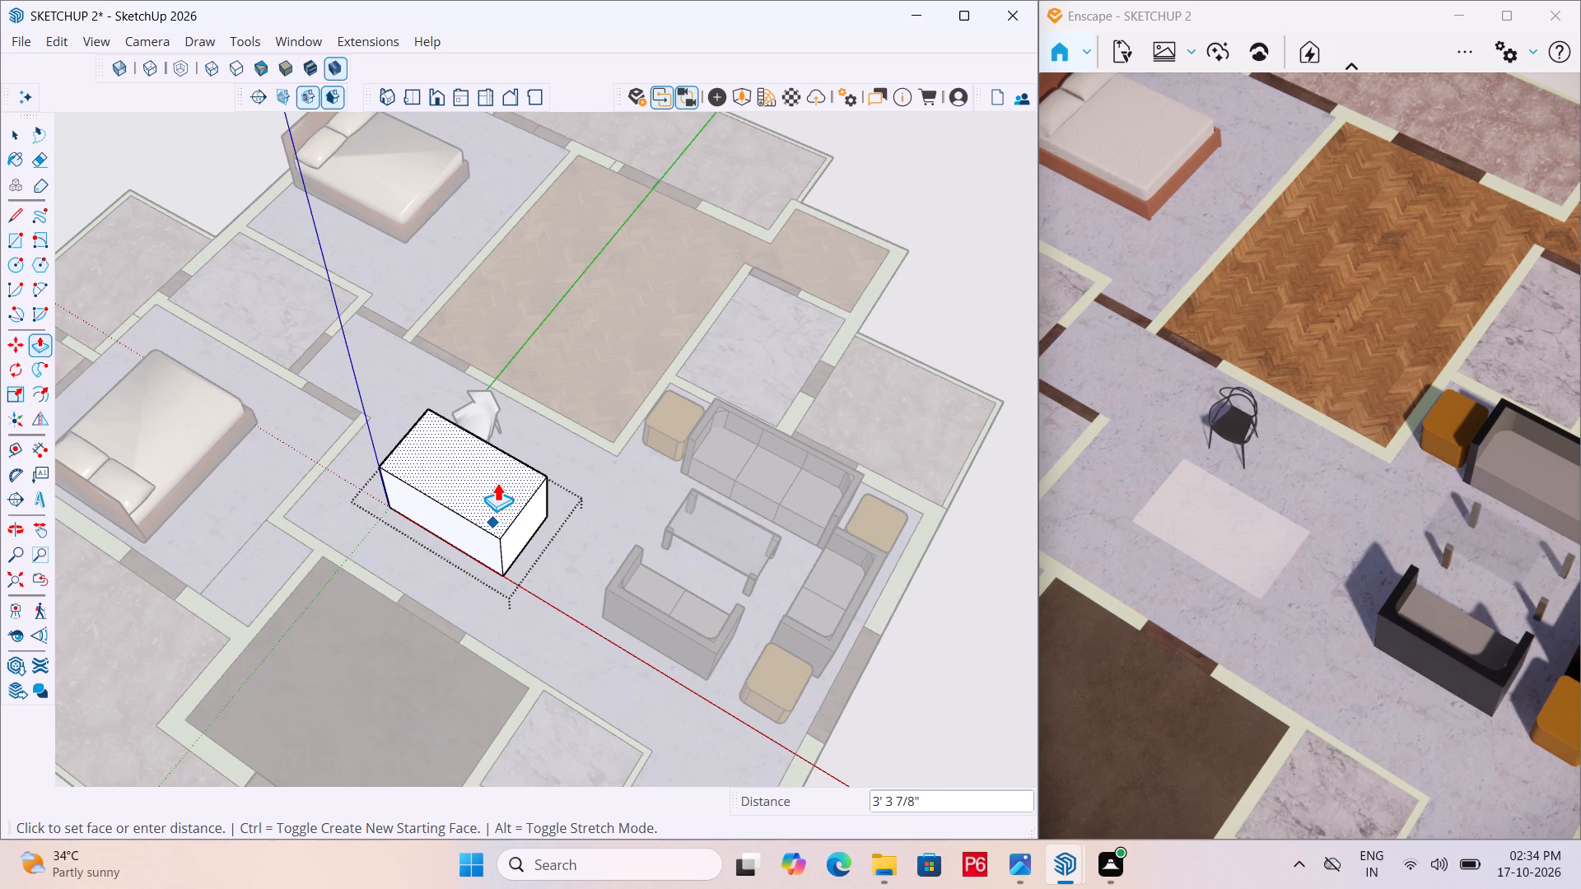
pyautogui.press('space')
# Draw a small square of about 3" inside the grouped rectangle at the corner on the group's axes origin.
pyautogui.scroll(15, 402, 532)
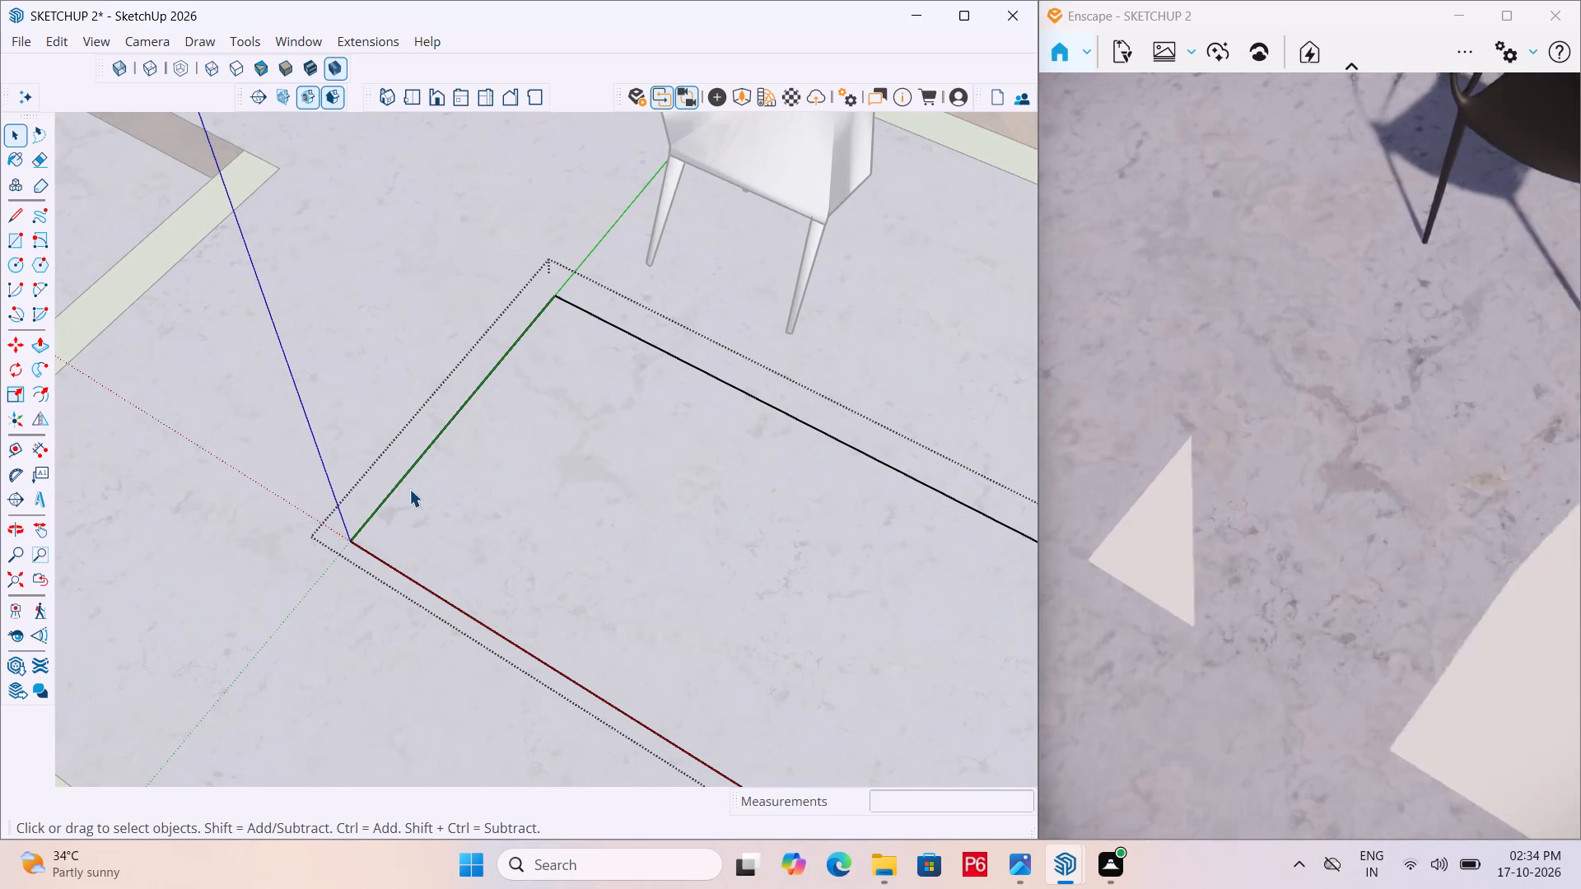
pyautogui.press('r')
pyautogui.click(391, 498)
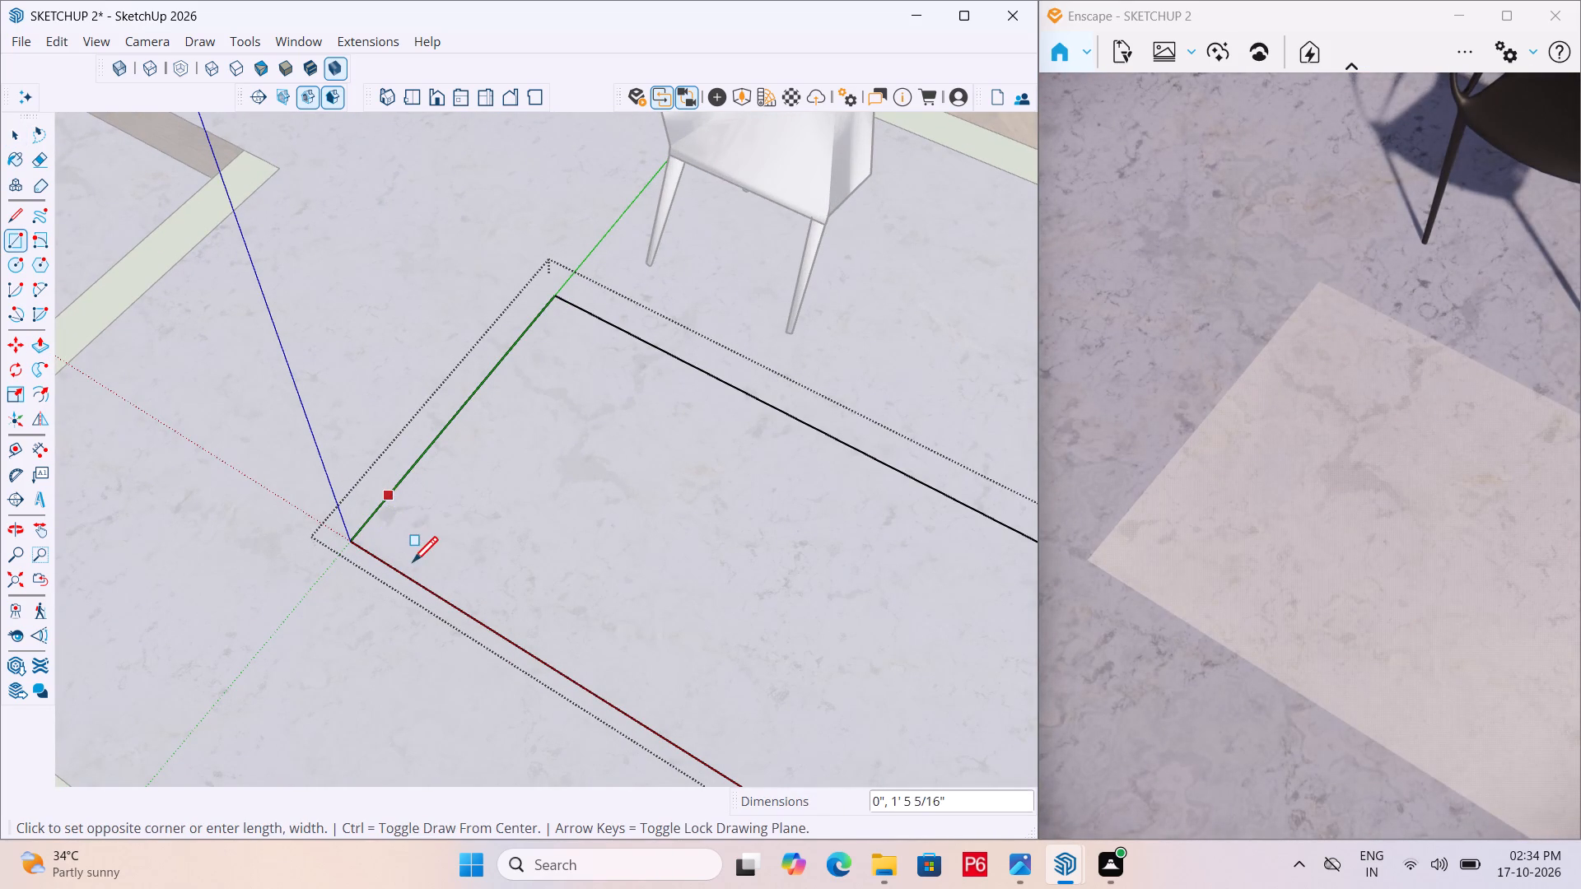
pyautogui.scroll(4, 394, 533)
pyautogui.press('Escape')
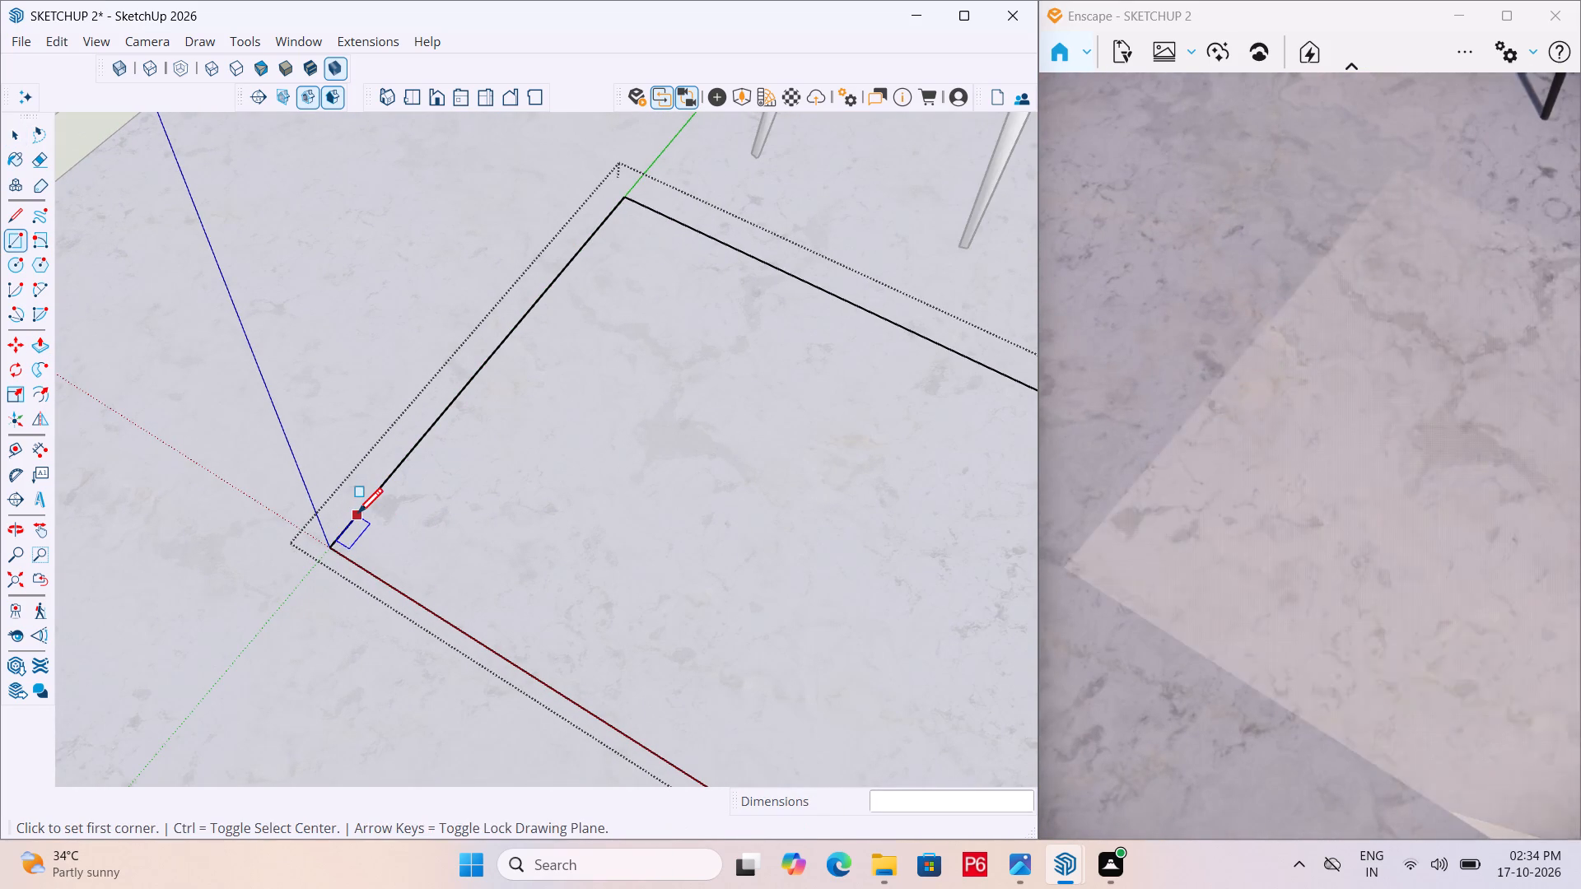
pyautogui.click(360, 516)
pyautogui.click(363, 567)
pyautogui.press('space')
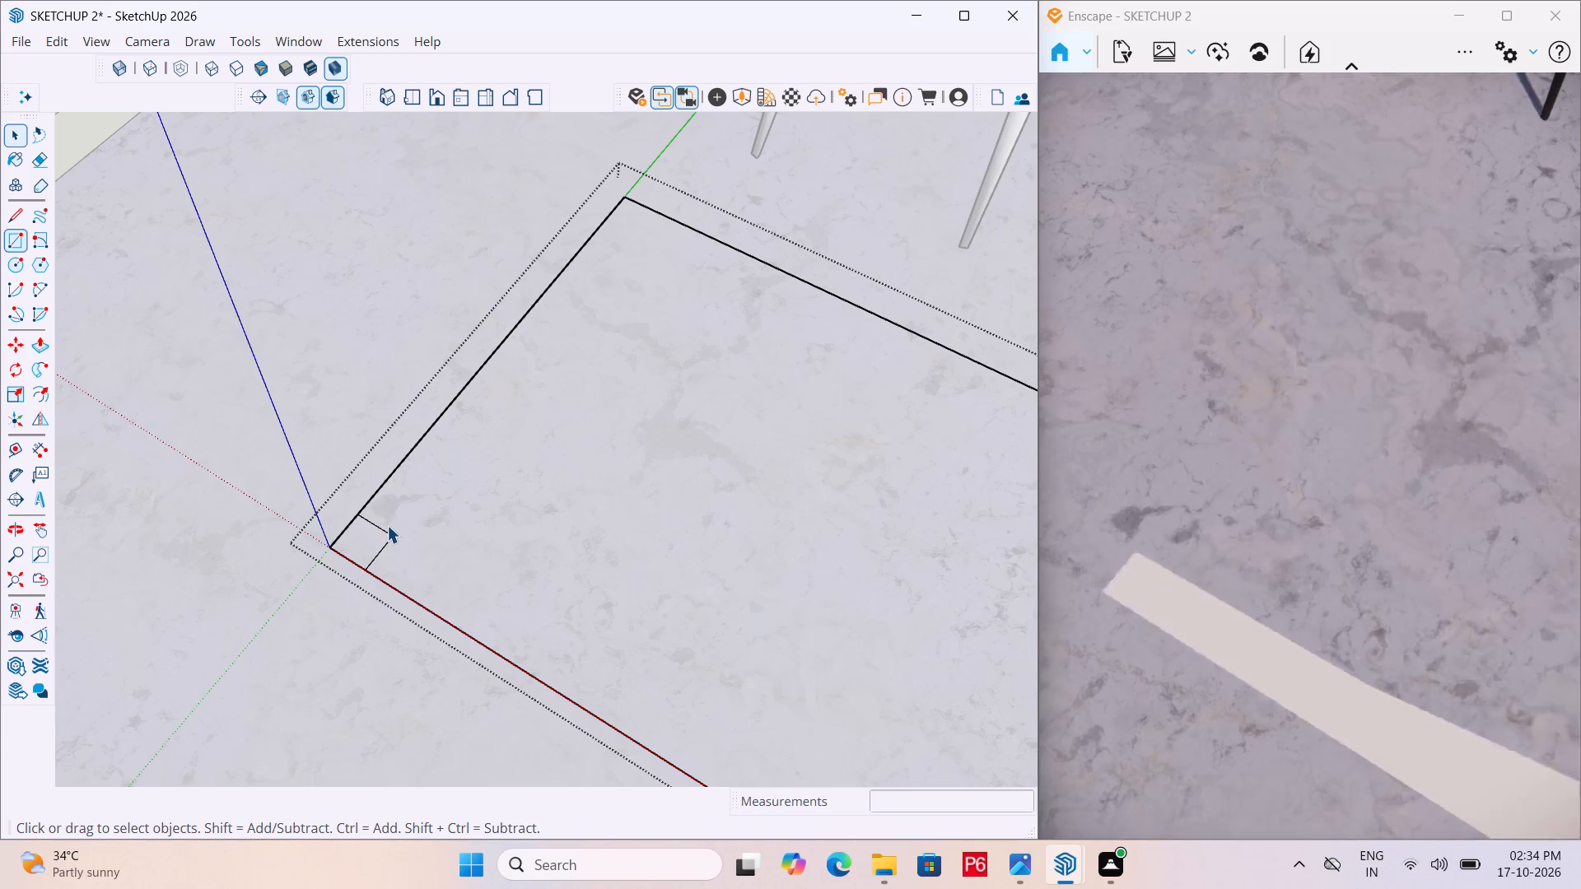
pyautogui.click(385, 541)
pyautogui.click(384, 530)
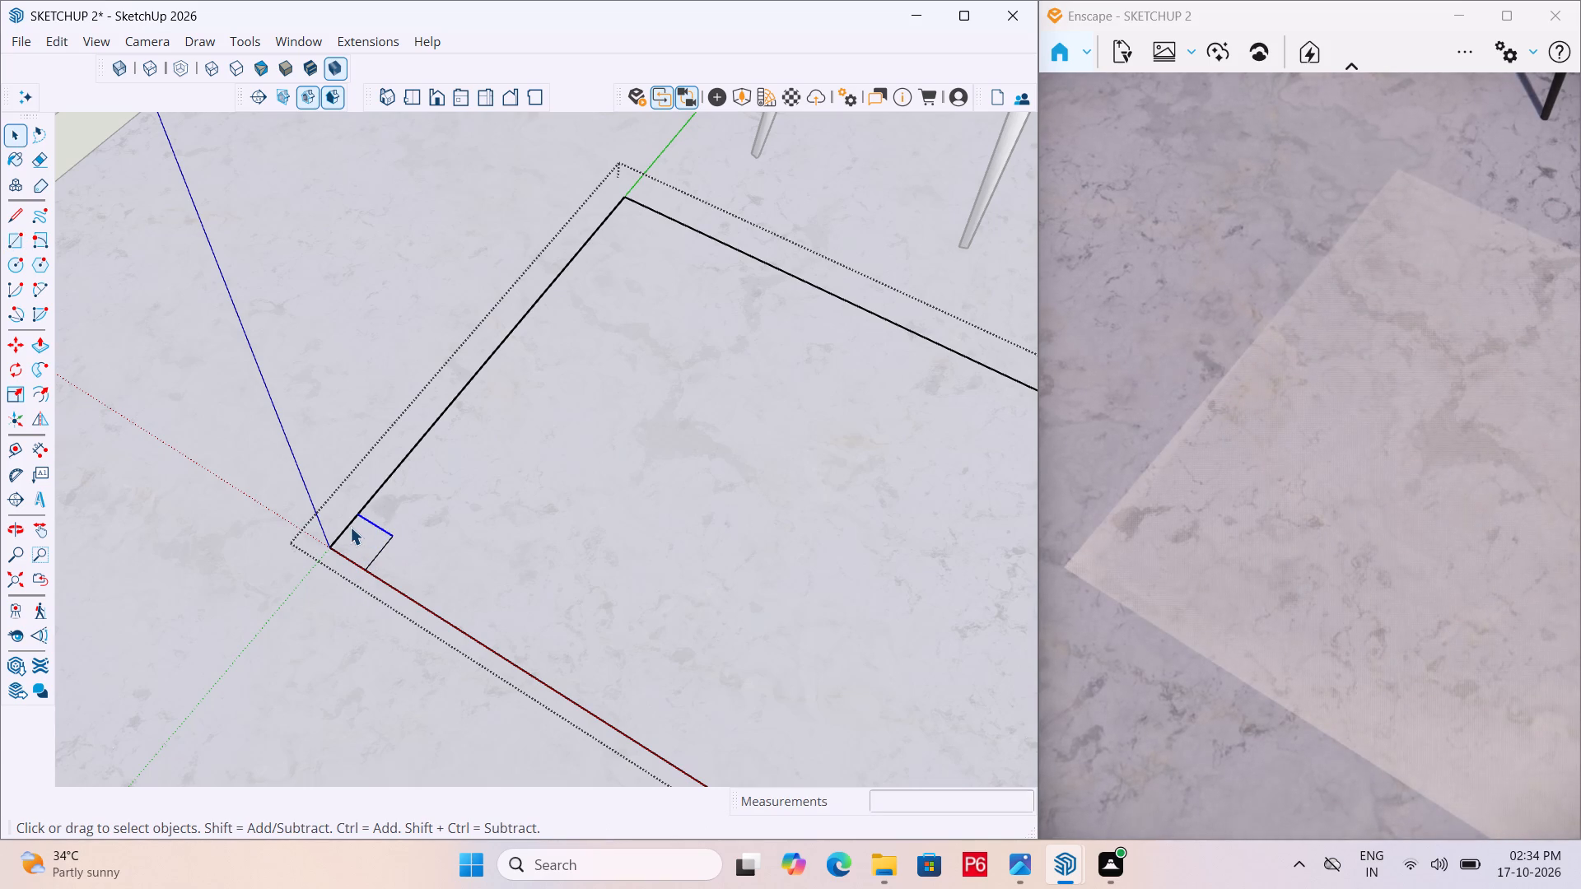
# Retrace the small square at the origin corner with the Rectangle tool to check its dimensions.
pyautogui.press('r')
pyautogui.press('e')
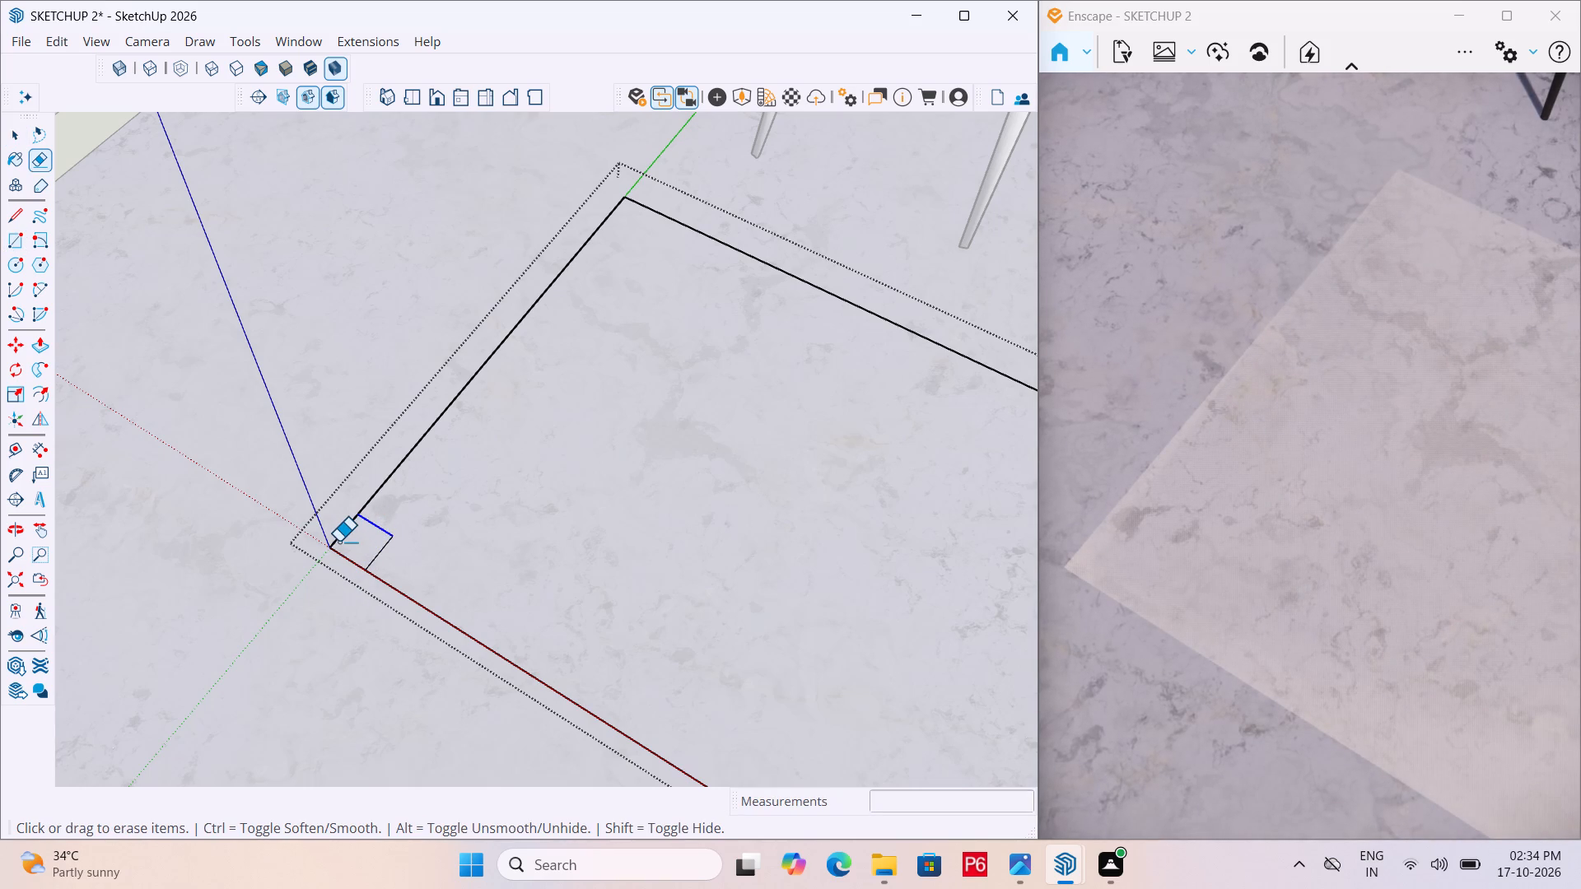
pyautogui.press('r')
pyautogui.click(334, 546)
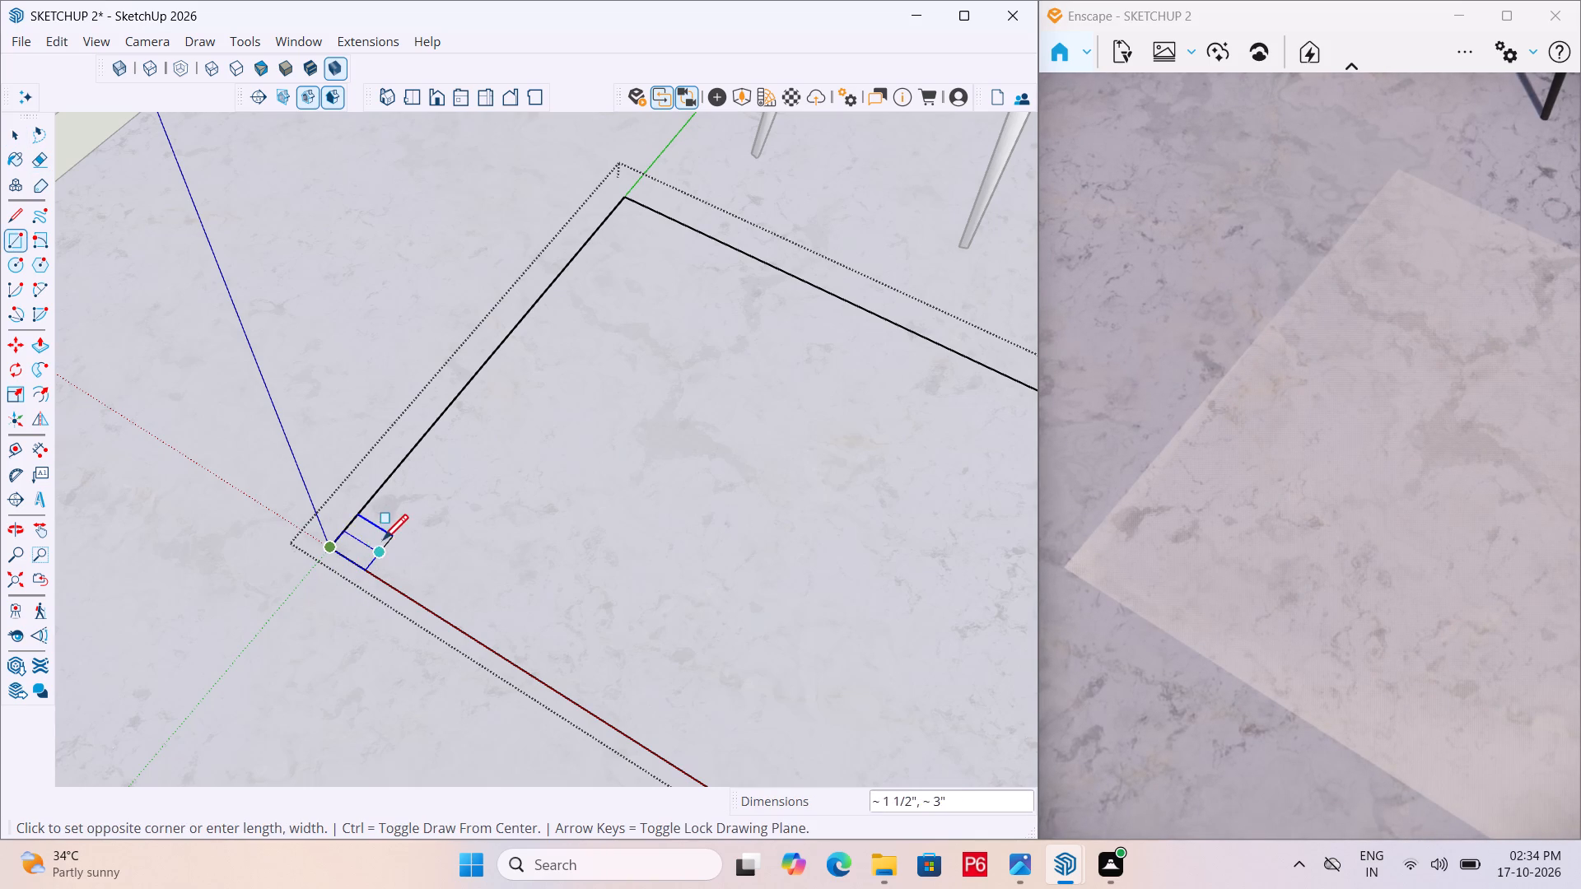
pyautogui.click(388, 541)
pyautogui.press('space')
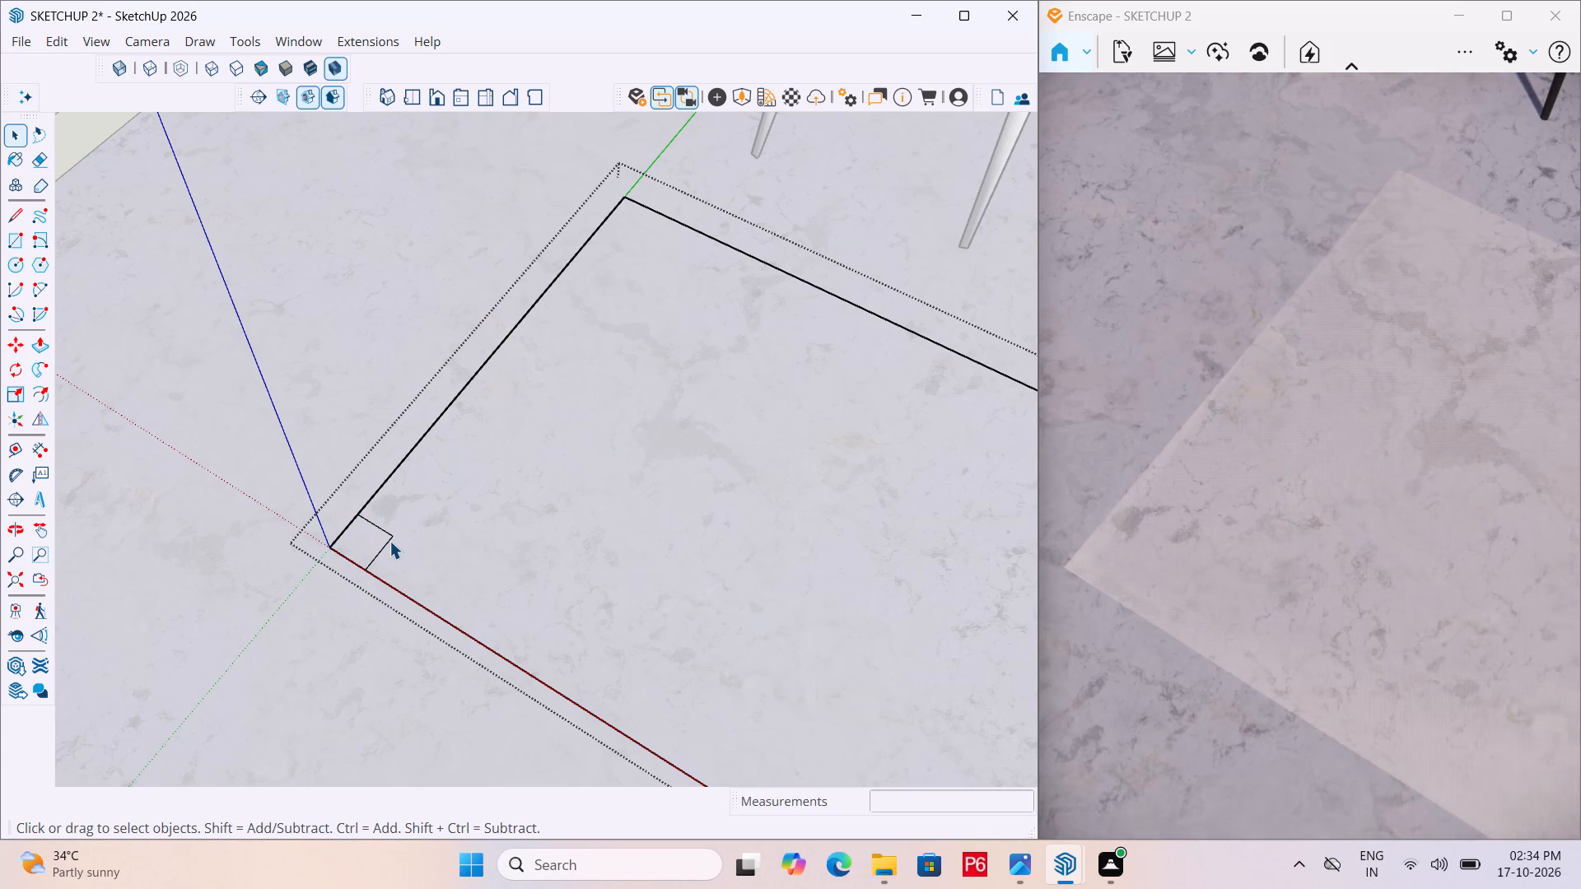
pyautogui.click(389, 537)
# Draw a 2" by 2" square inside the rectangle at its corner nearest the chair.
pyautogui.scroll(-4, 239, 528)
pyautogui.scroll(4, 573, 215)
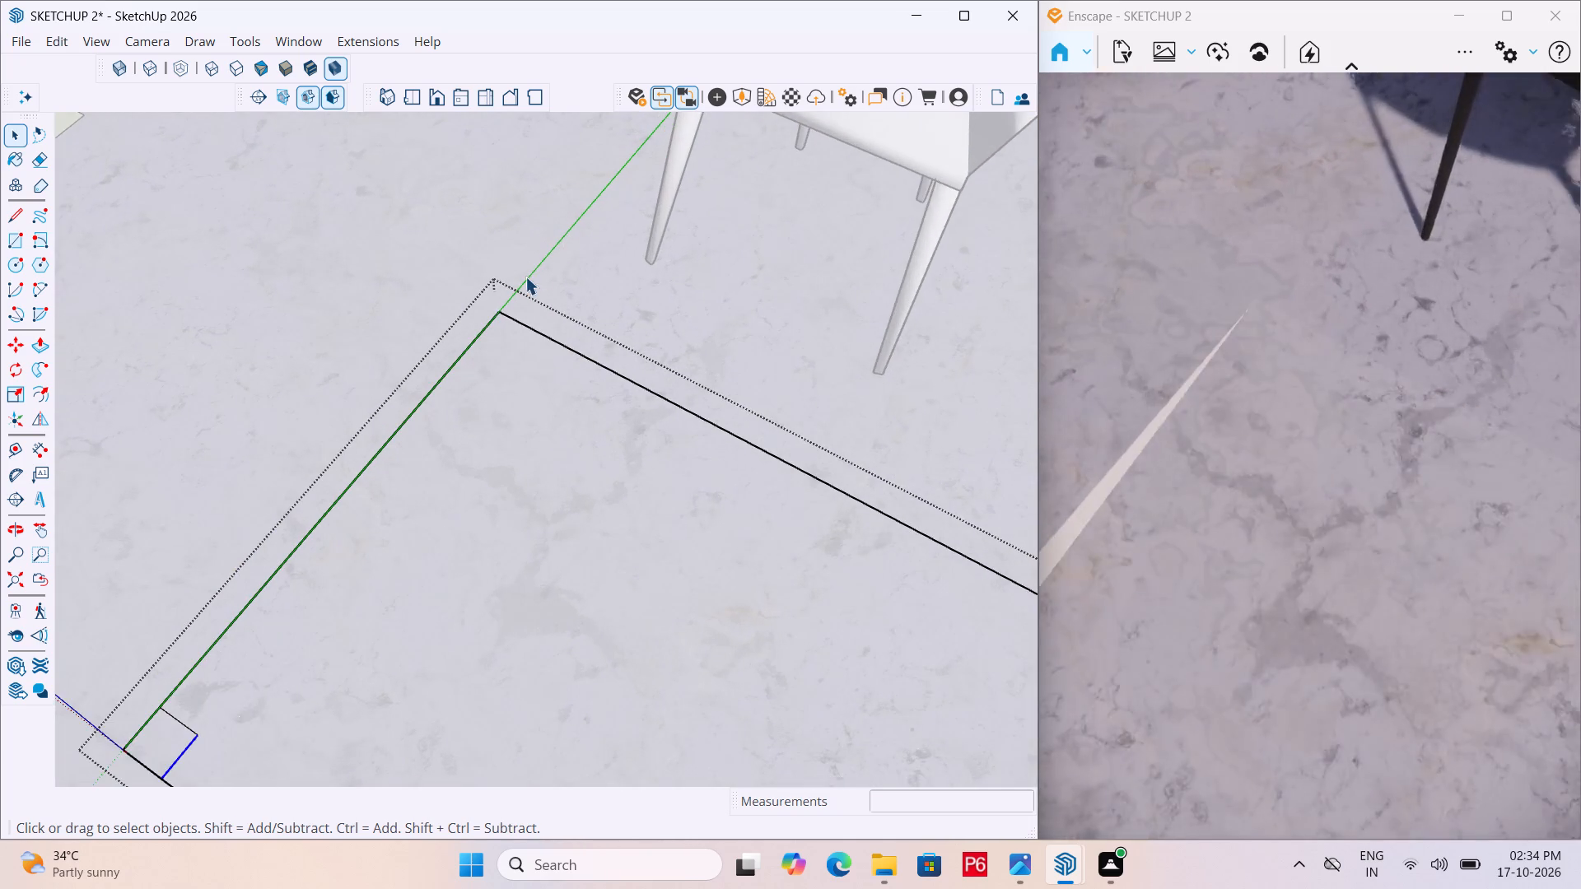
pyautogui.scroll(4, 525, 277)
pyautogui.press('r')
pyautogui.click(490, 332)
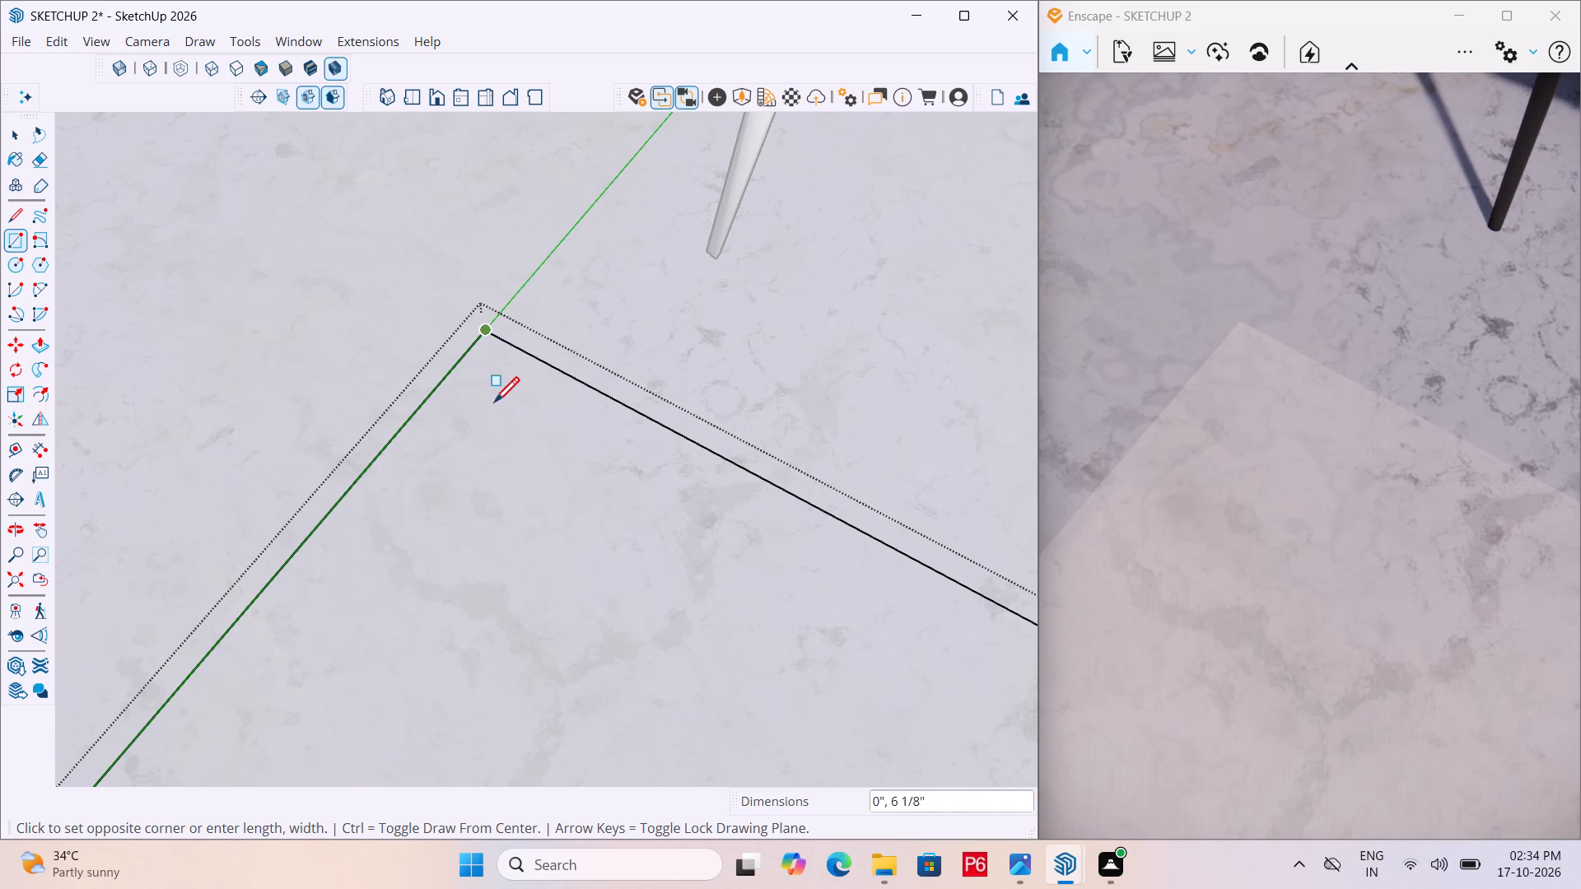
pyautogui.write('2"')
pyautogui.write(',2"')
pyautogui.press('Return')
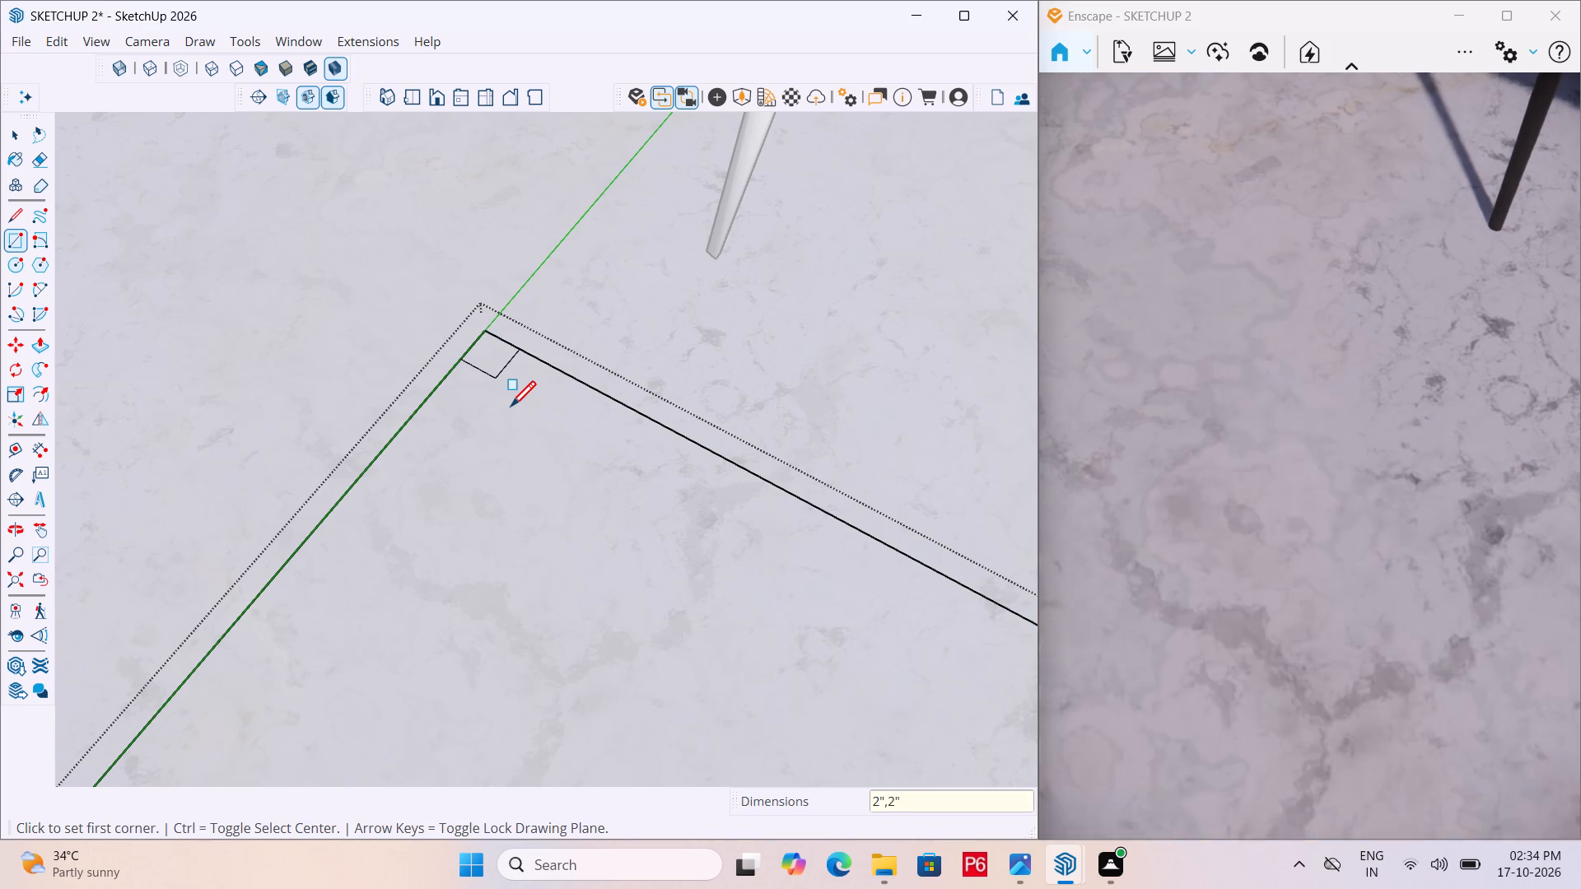
# Draw a 3" by 3" square inside the rectangle at the sofa-side end of its edge facing the chair.
pyautogui.scroll(-6, 183, 34)
pyautogui.scroll(-11, 282, 262)
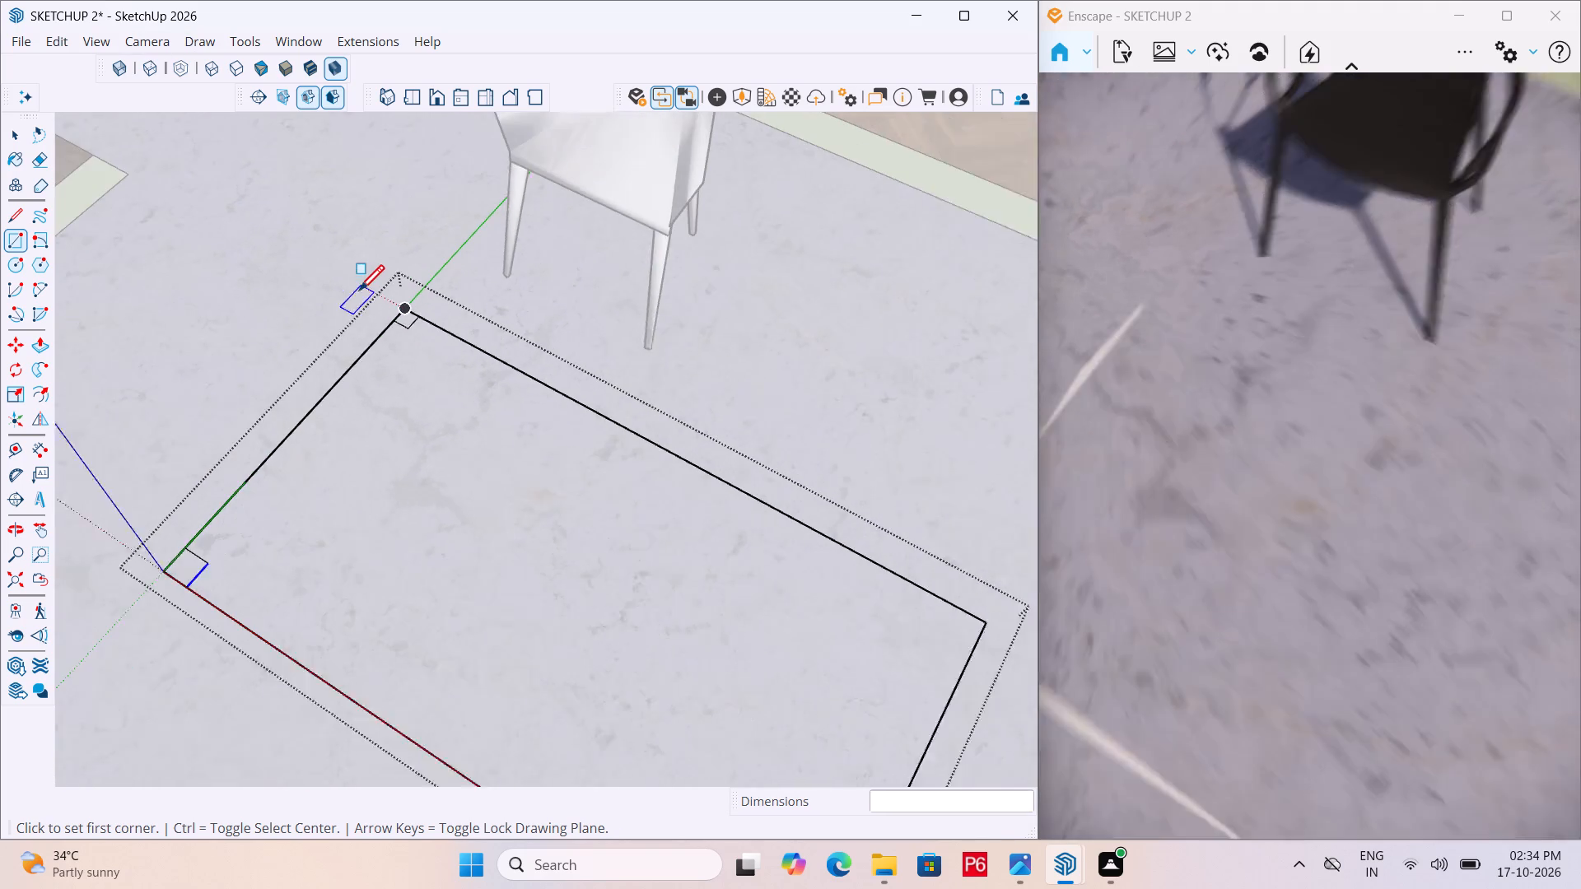
pyautogui.scroll(-2, 331, 370)
pyautogui.scroll(9, 809, 555)
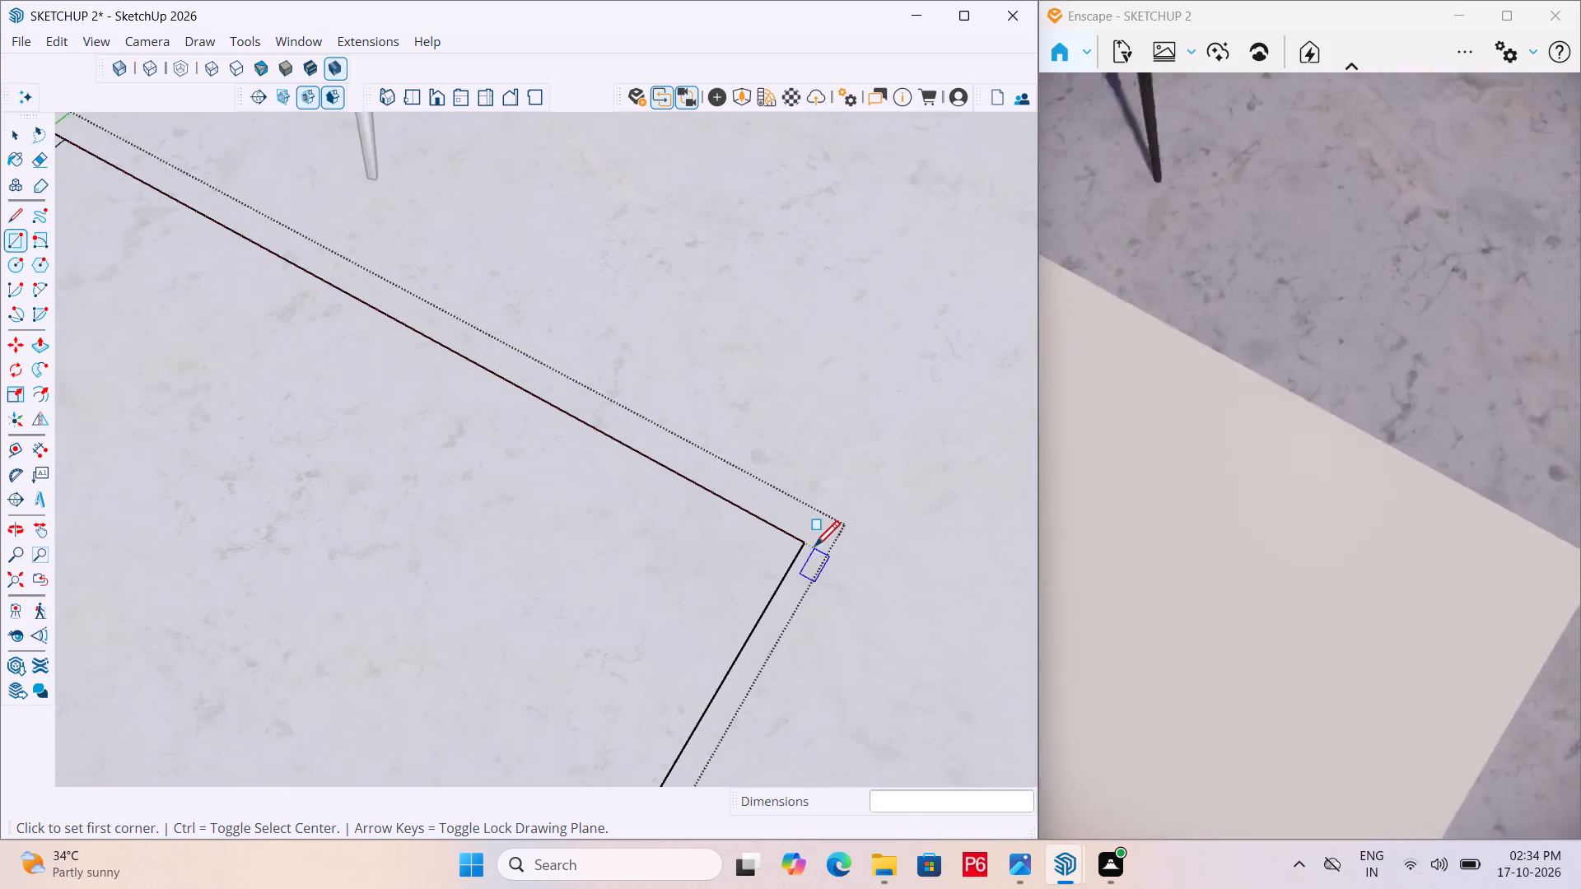
pyautogui.scroll(4, 814, 549)
pyautogui.click(807, 545)
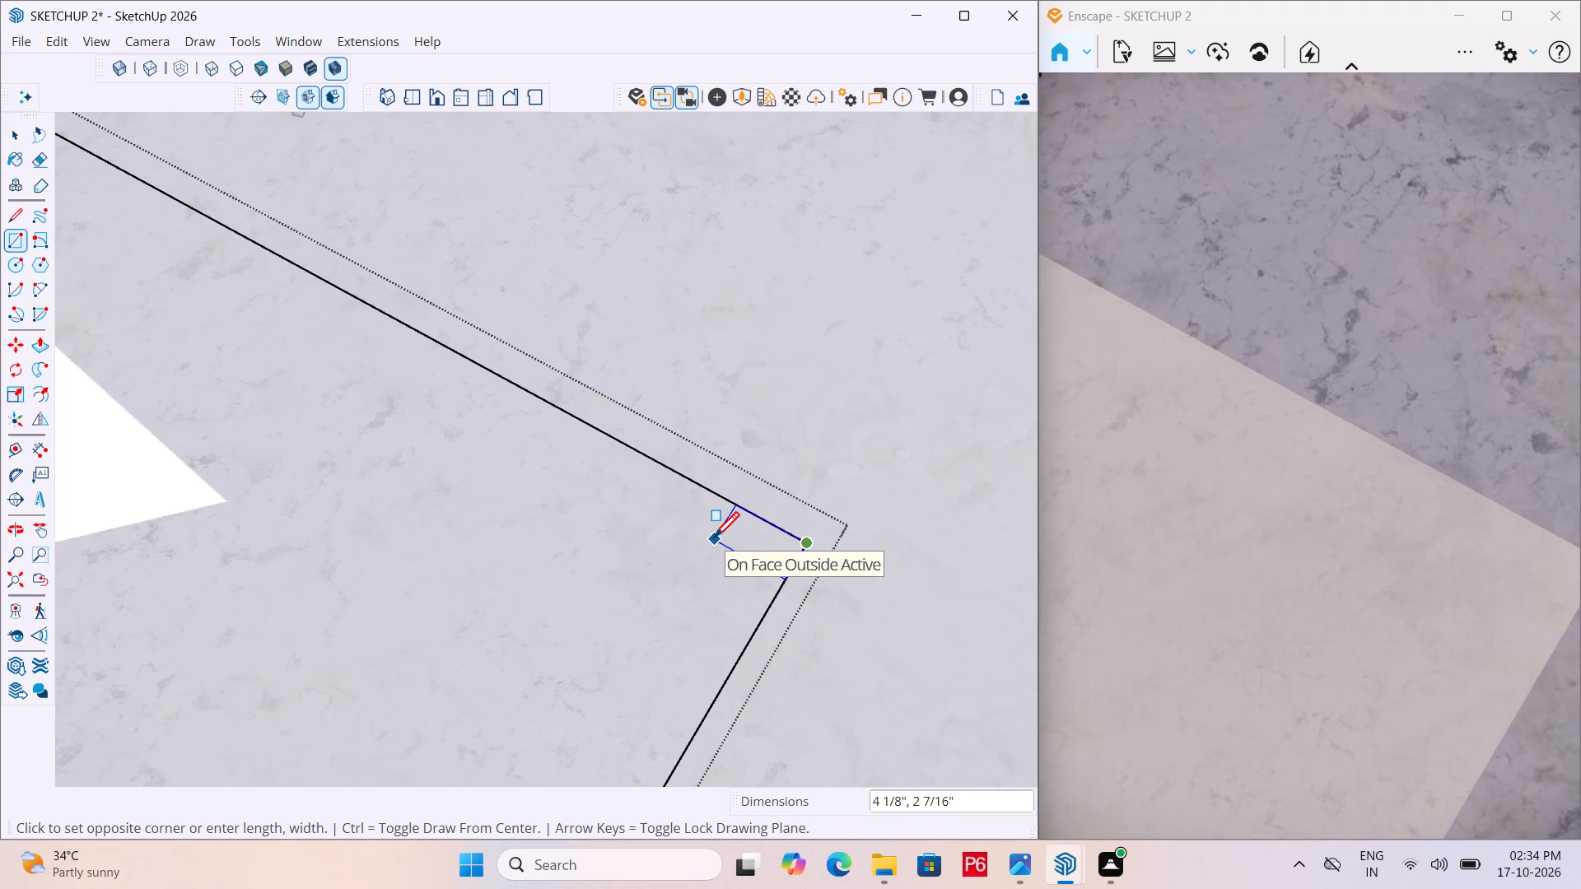
pyautogui.write('3"')
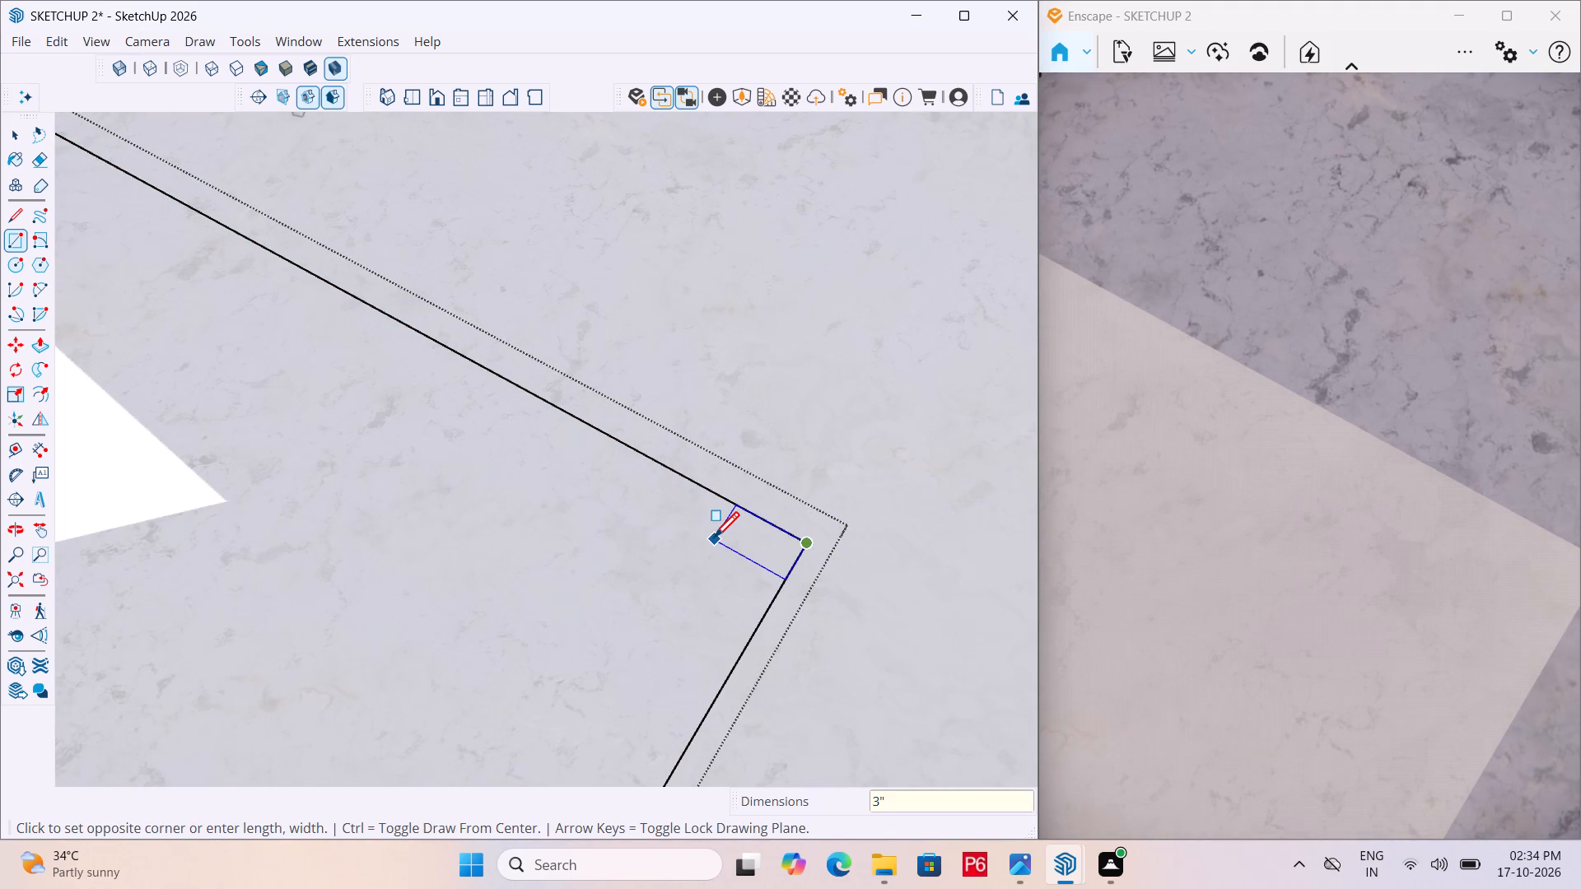
pyautogui.write(',3"')
pyautogui.press('Return')
# Draw a 3" by 3" square inside the rectangle at its remaining sofa-side corner, farthest from the chair.
pyautogui.scroll(-4, 790, 345)
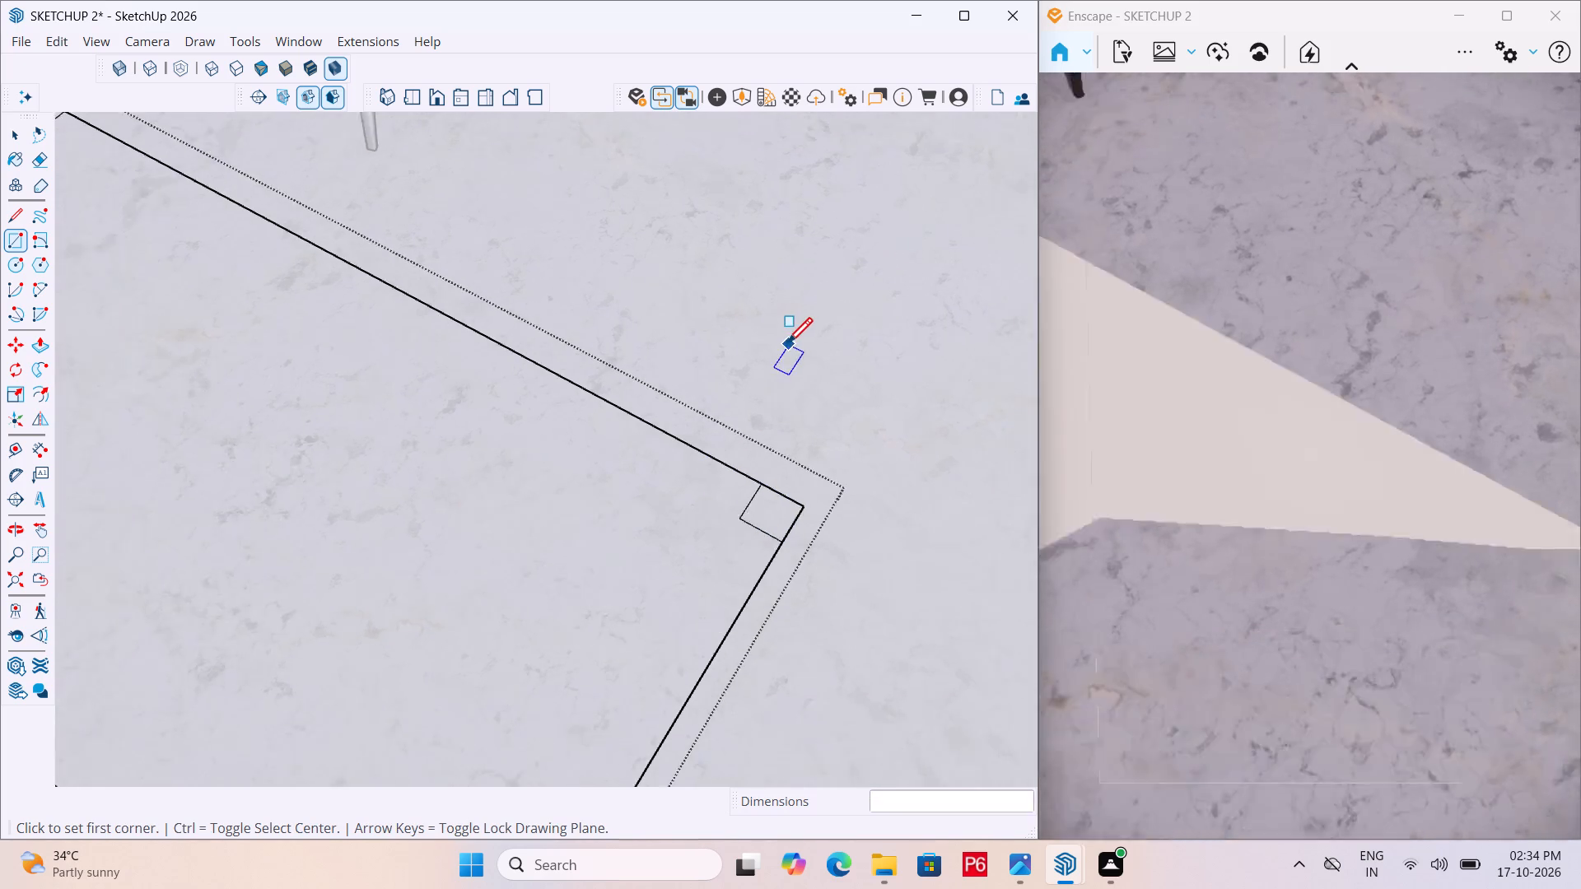
pyautogui.scroll(-3, 787, 346)
pyautogui.scroll(-5, 727, 408)
pyautogui.scroll(11, 679, 702)
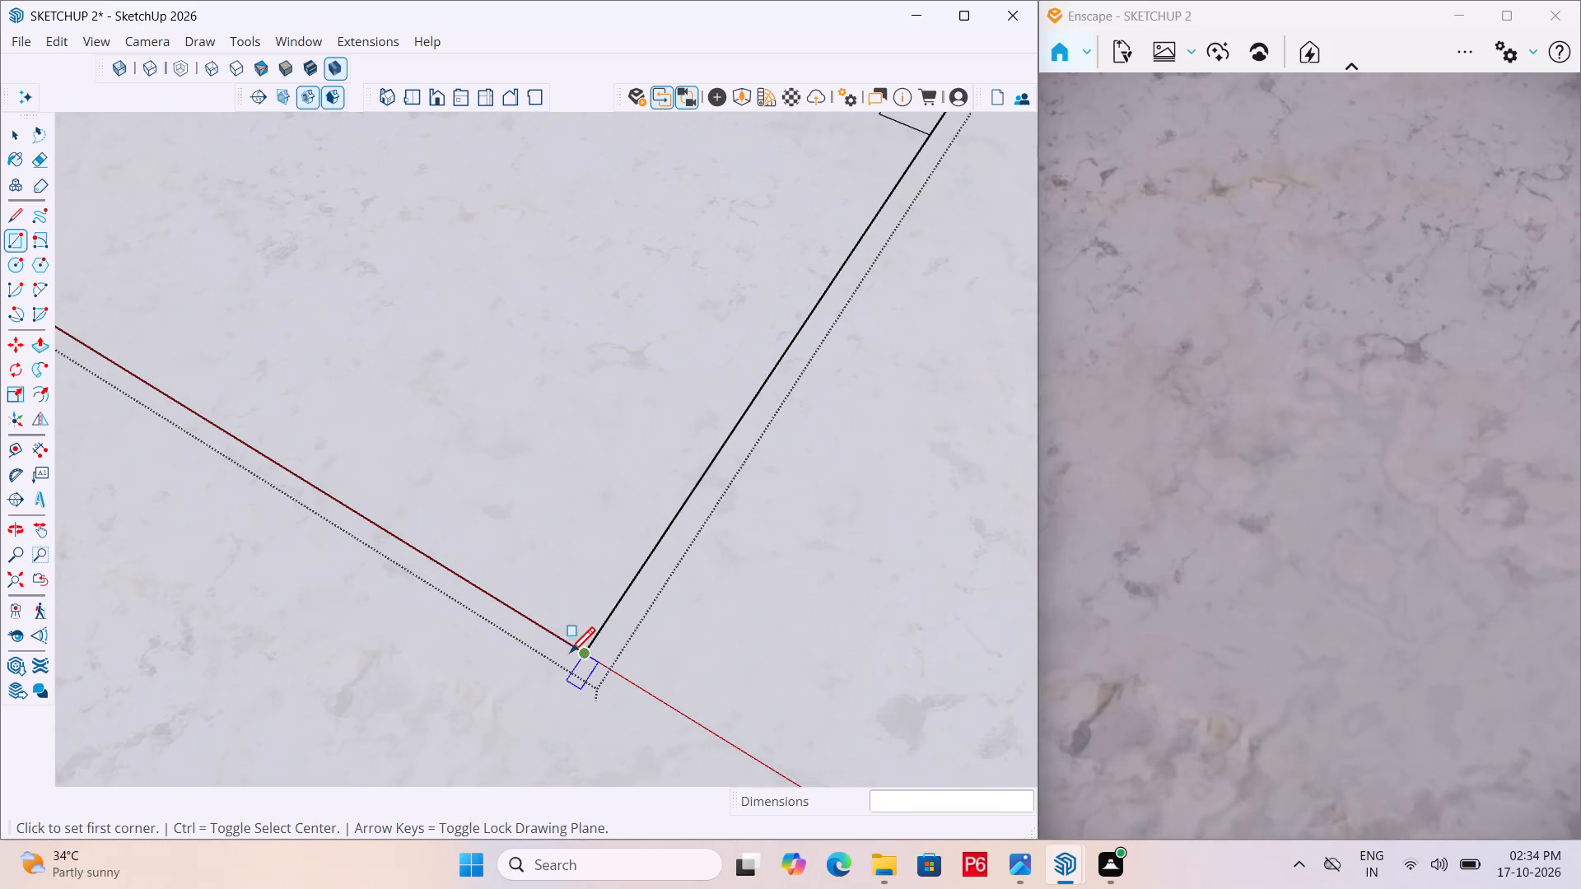
pyautogui.click(579, 651)
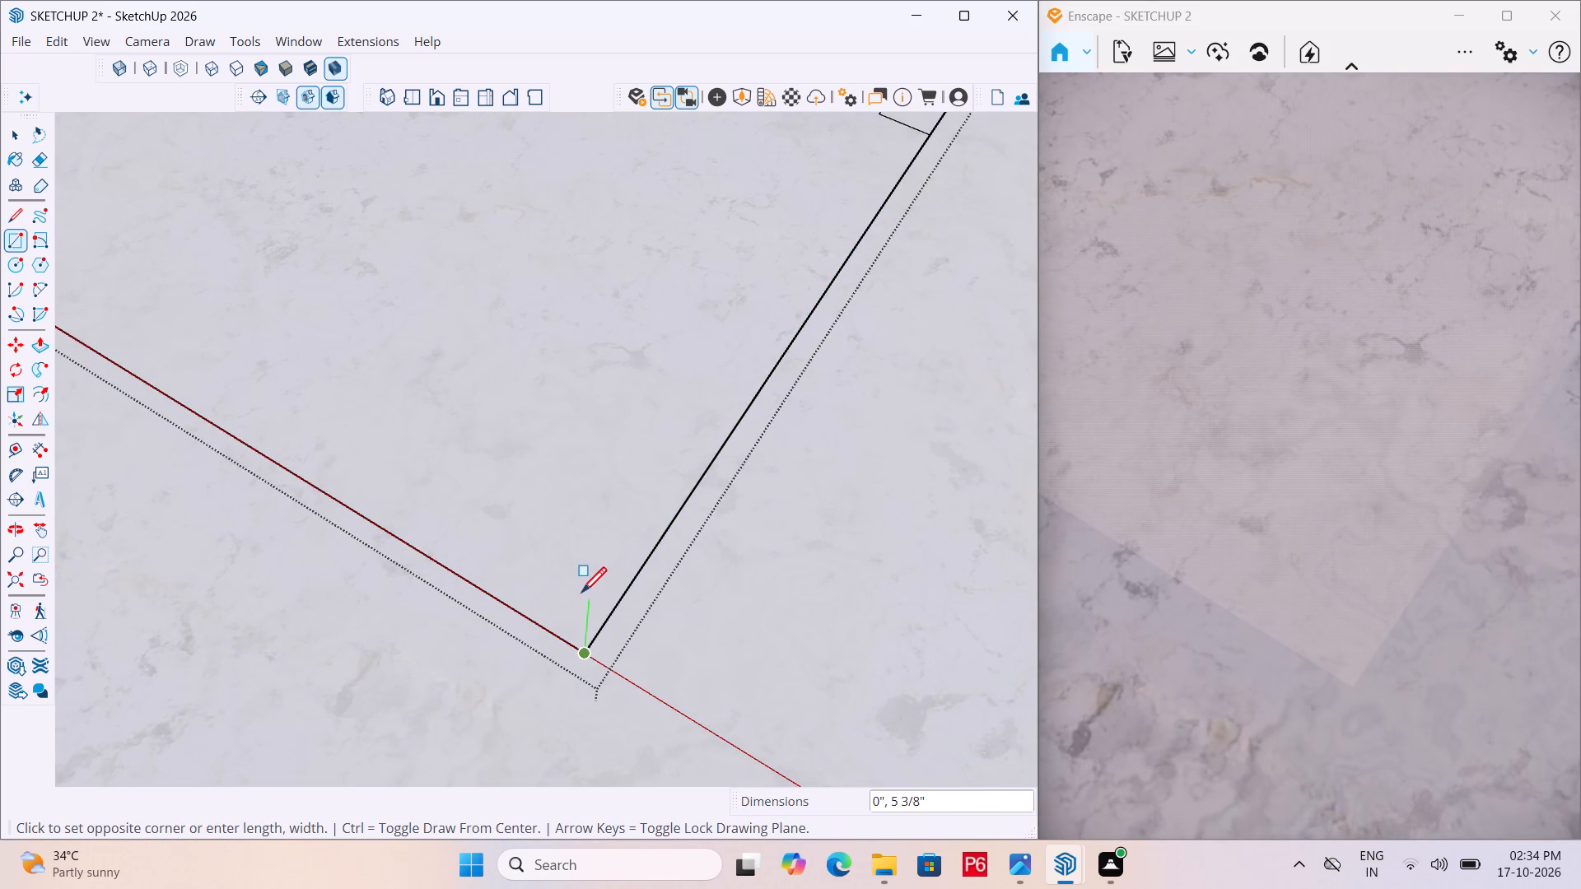
pyautogui.write('3",3')
pyautogui.press('Return')
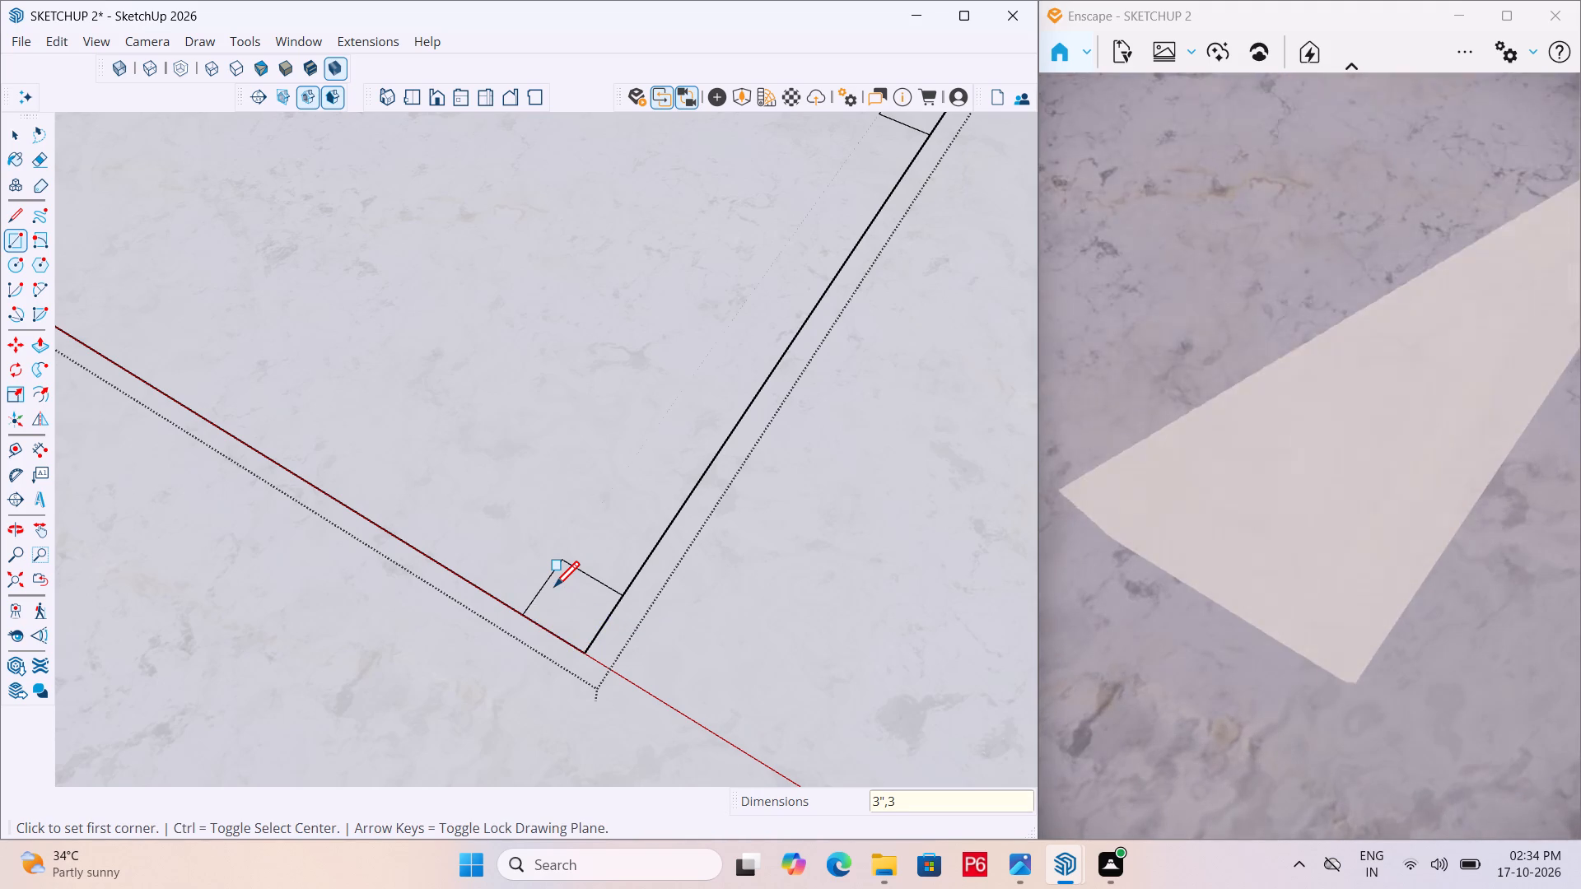
pyautogui.hotkey('shift', '"')
pyautogui.press('Return')
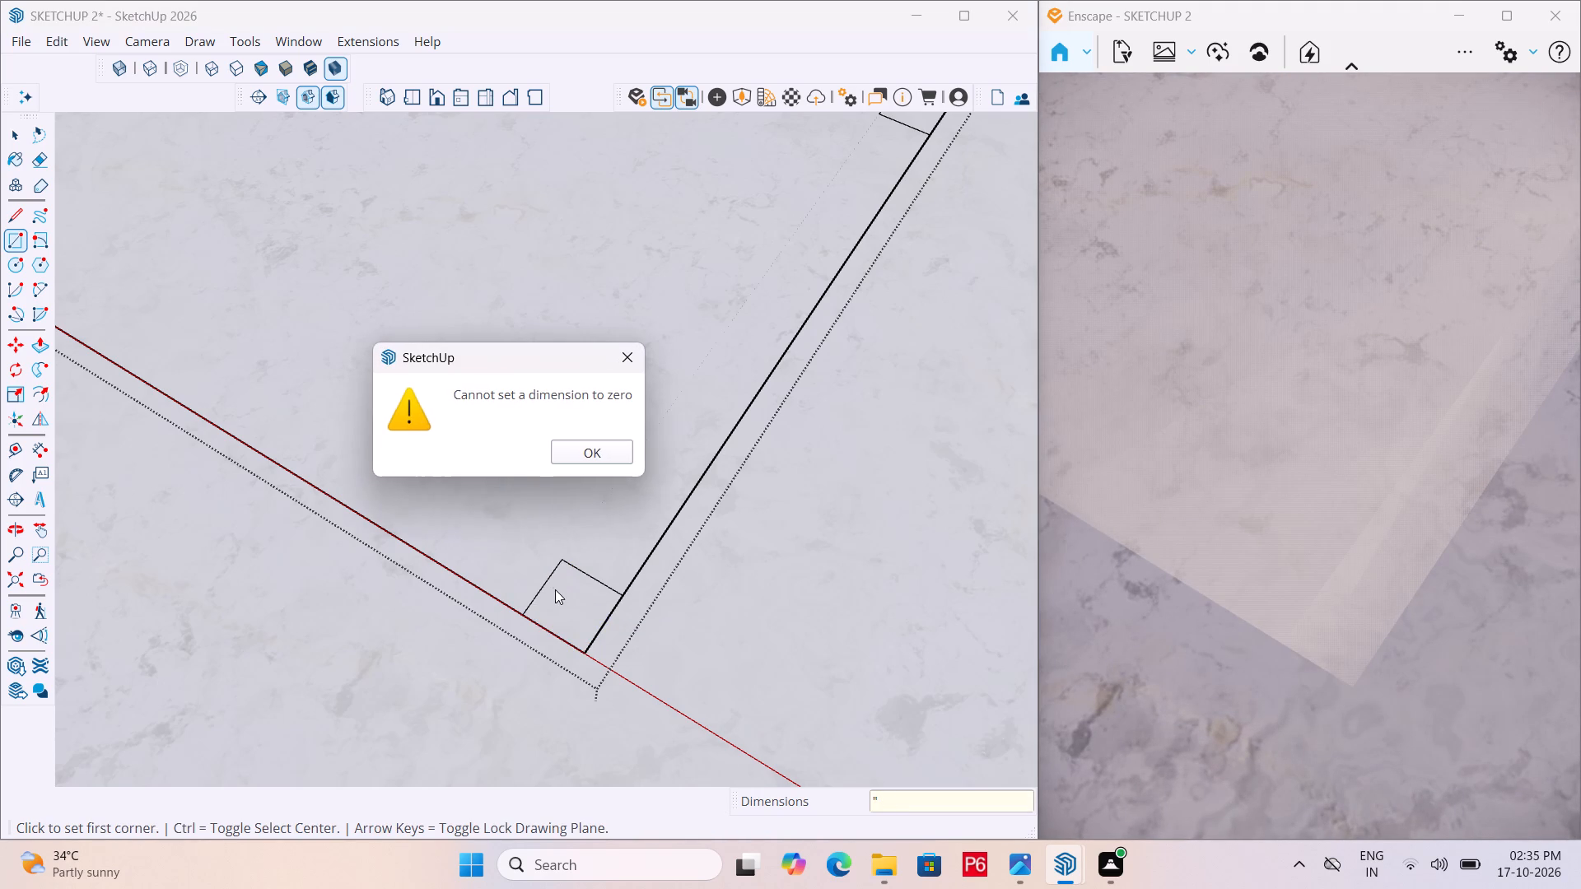
pyautogui.click(567, 459)
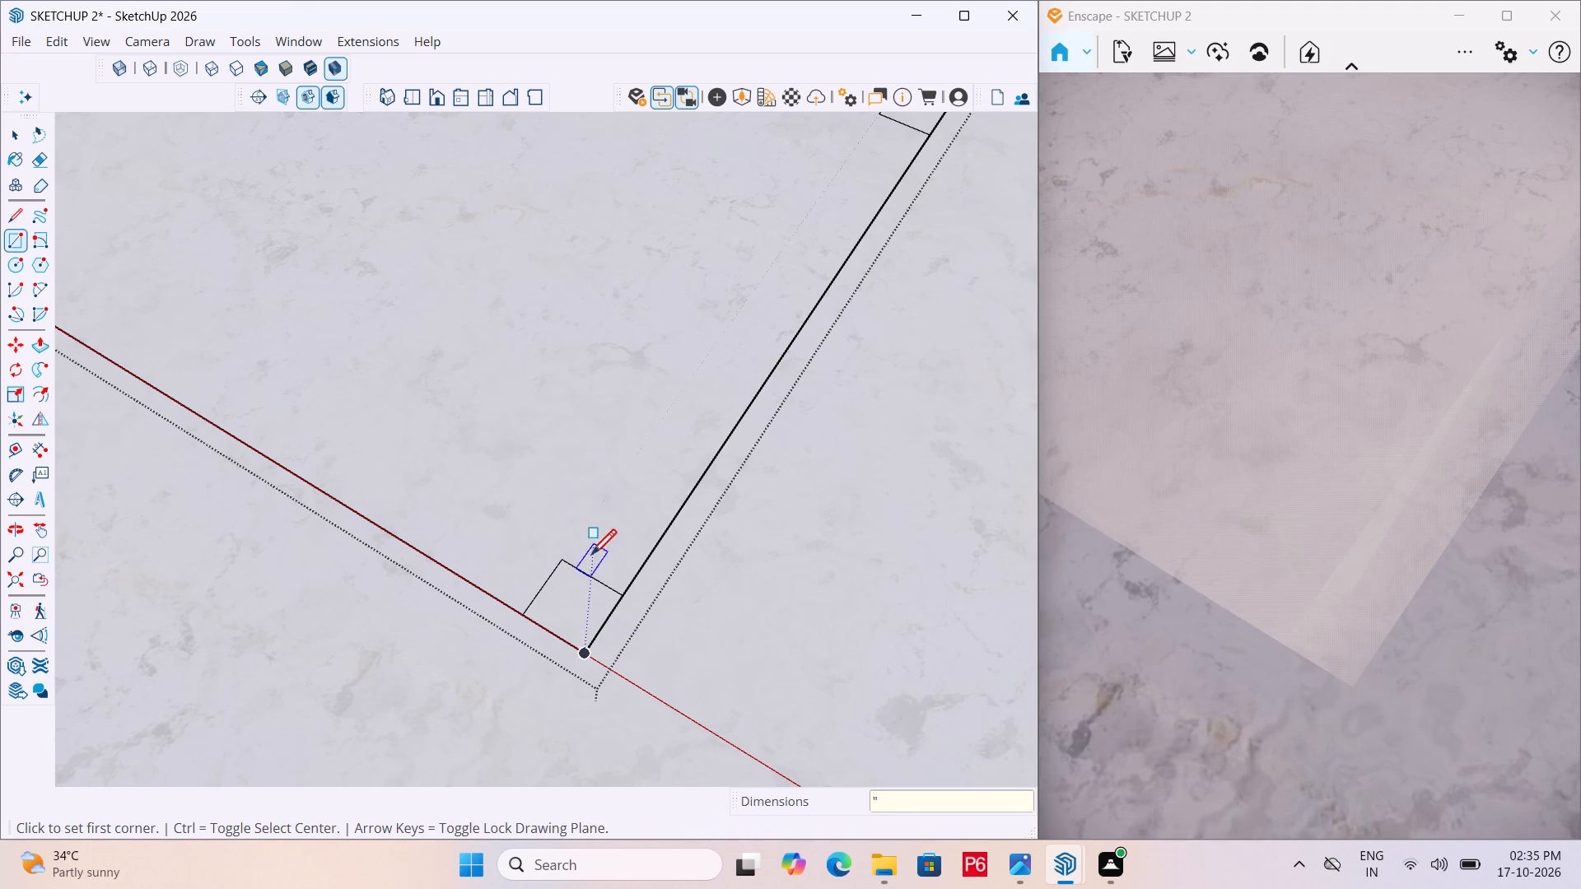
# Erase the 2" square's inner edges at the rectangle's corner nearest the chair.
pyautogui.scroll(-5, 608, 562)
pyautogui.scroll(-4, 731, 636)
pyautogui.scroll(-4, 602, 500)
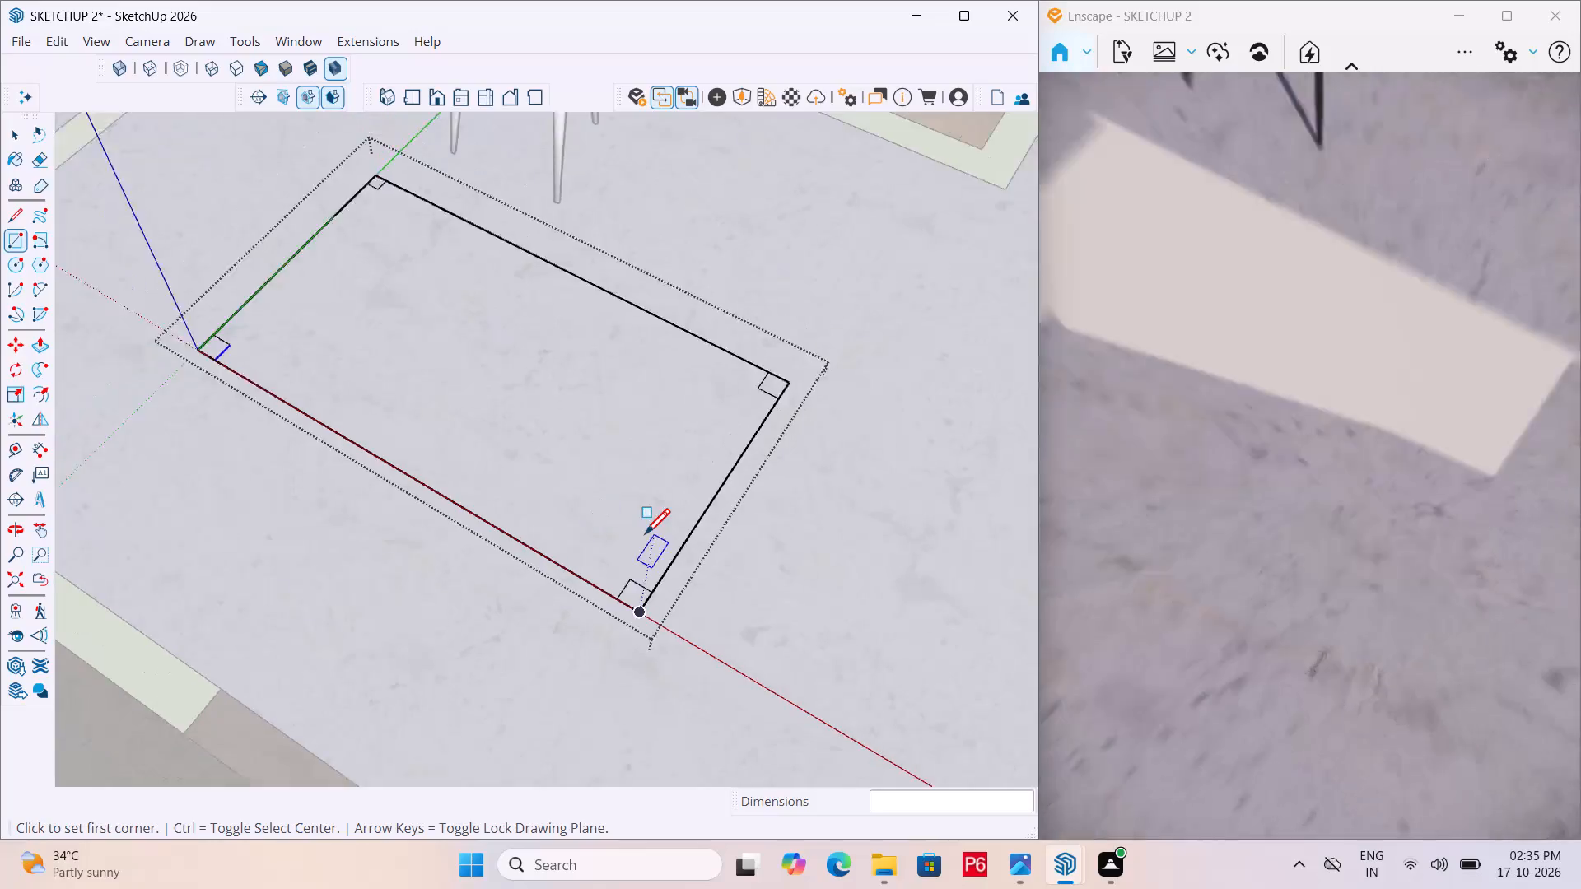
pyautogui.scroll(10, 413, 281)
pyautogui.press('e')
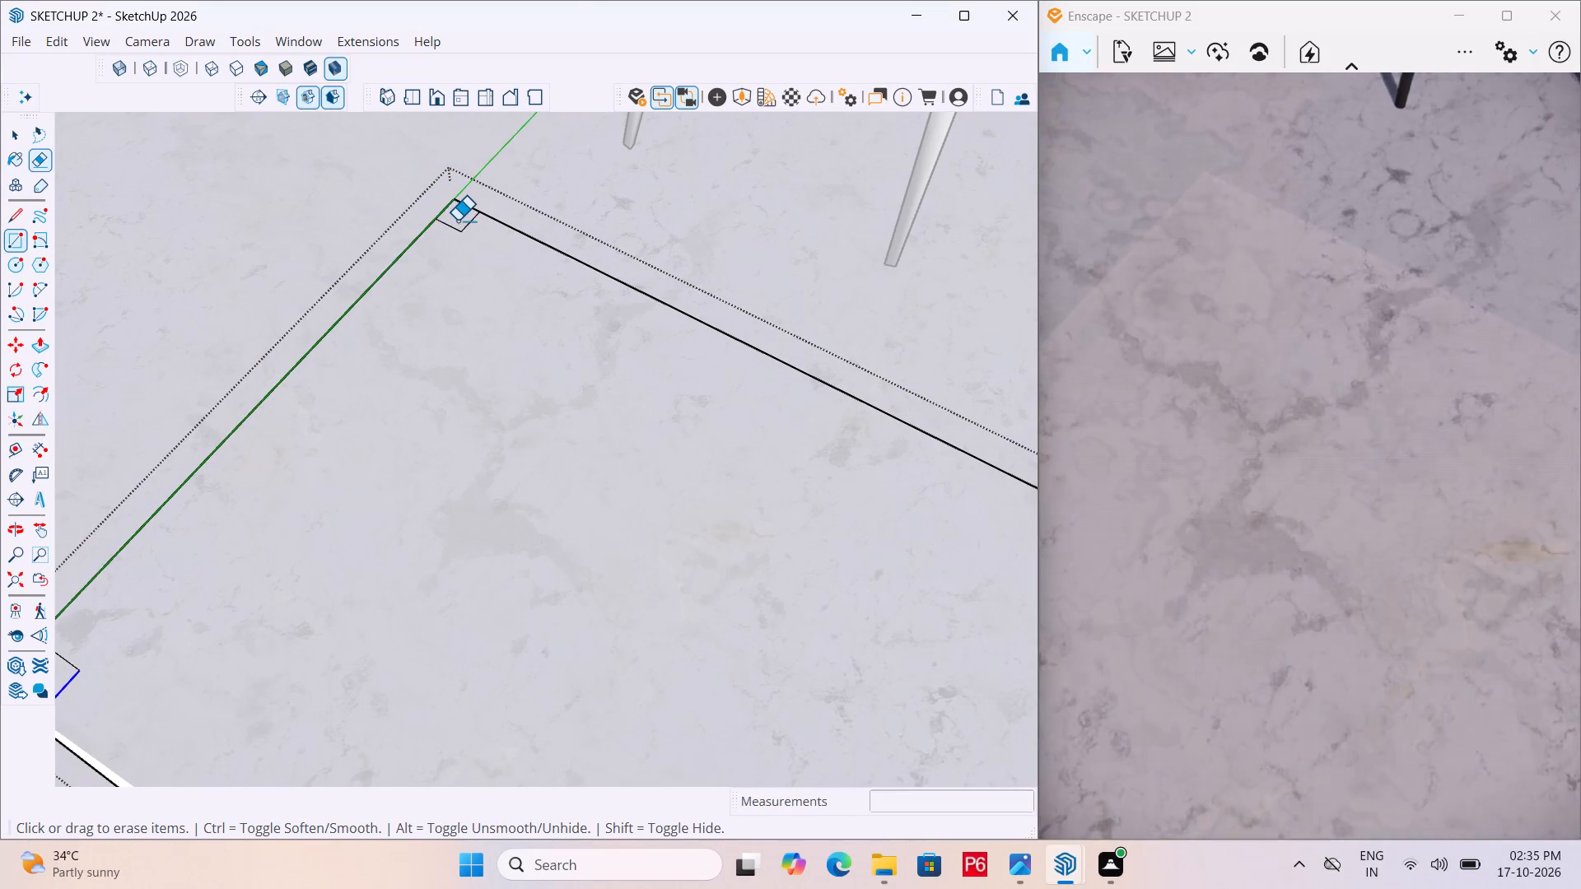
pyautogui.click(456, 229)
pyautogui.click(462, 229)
# Draw a 3" by 3" square inside the table rectangle at its corner nearest the chair.
pyautogui.press('r')
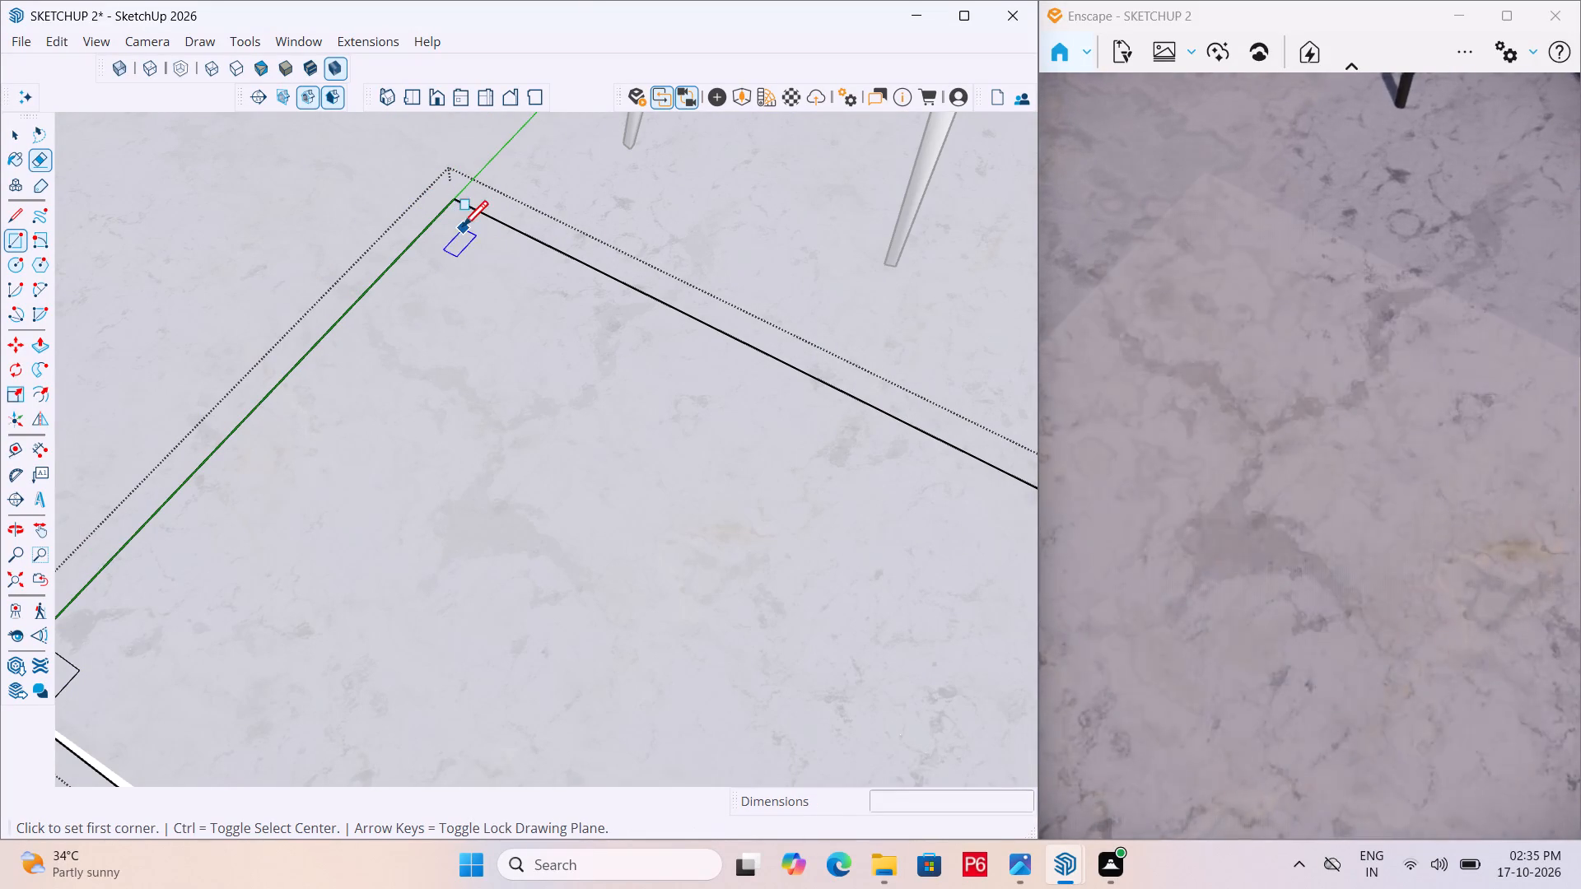
pyautogui.scroll(1, 450, 198)
pyautogui.click(462, 194)
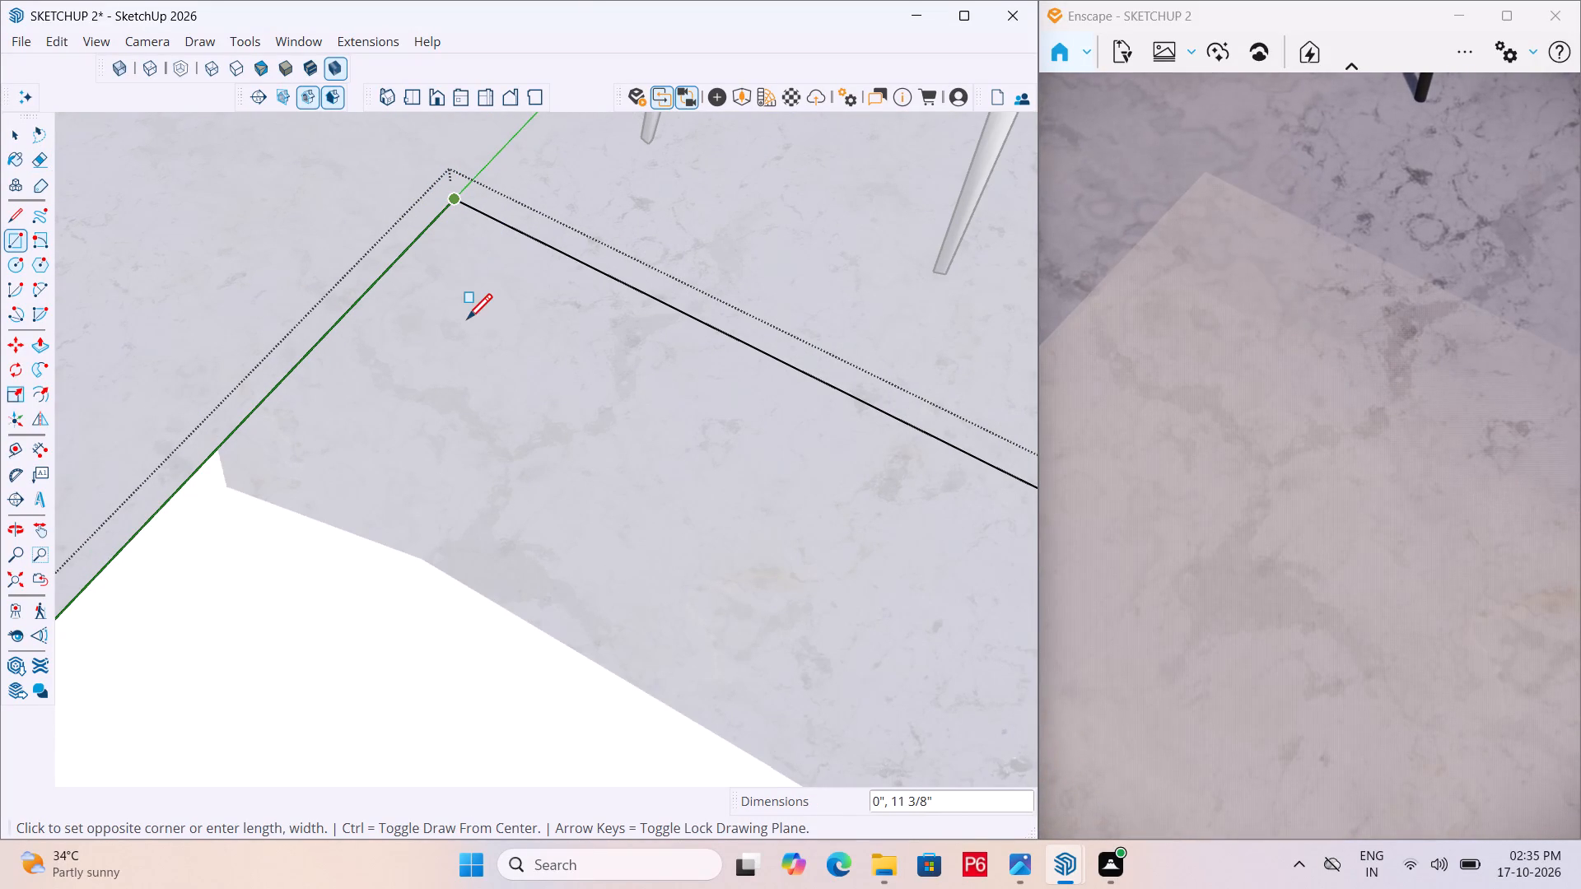
pyautogui.write('3"')
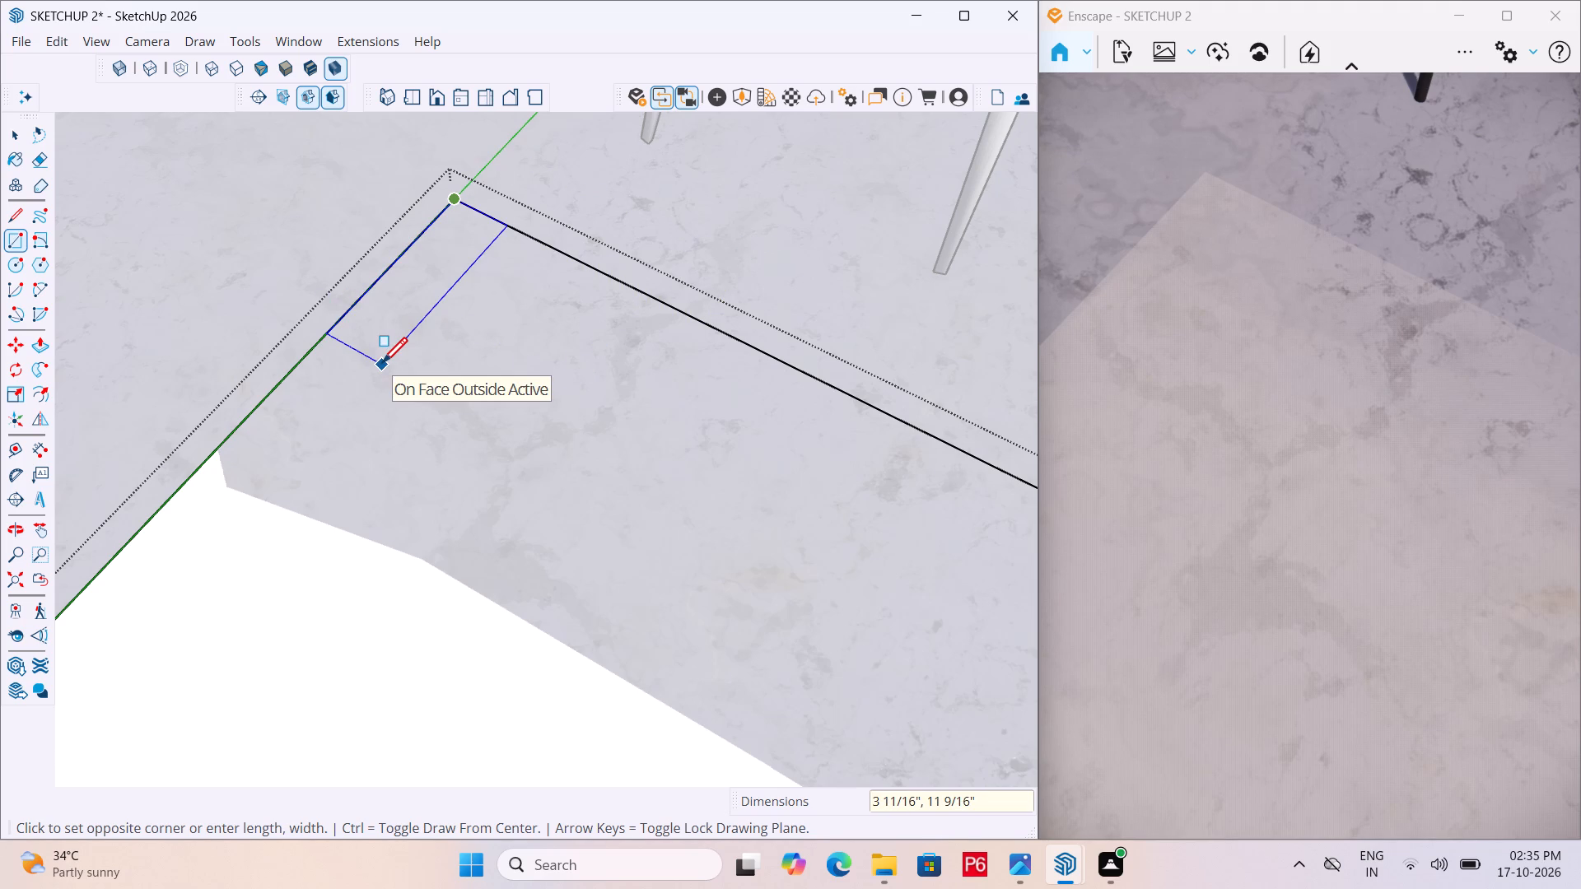
pyautogui.write('3",3"')
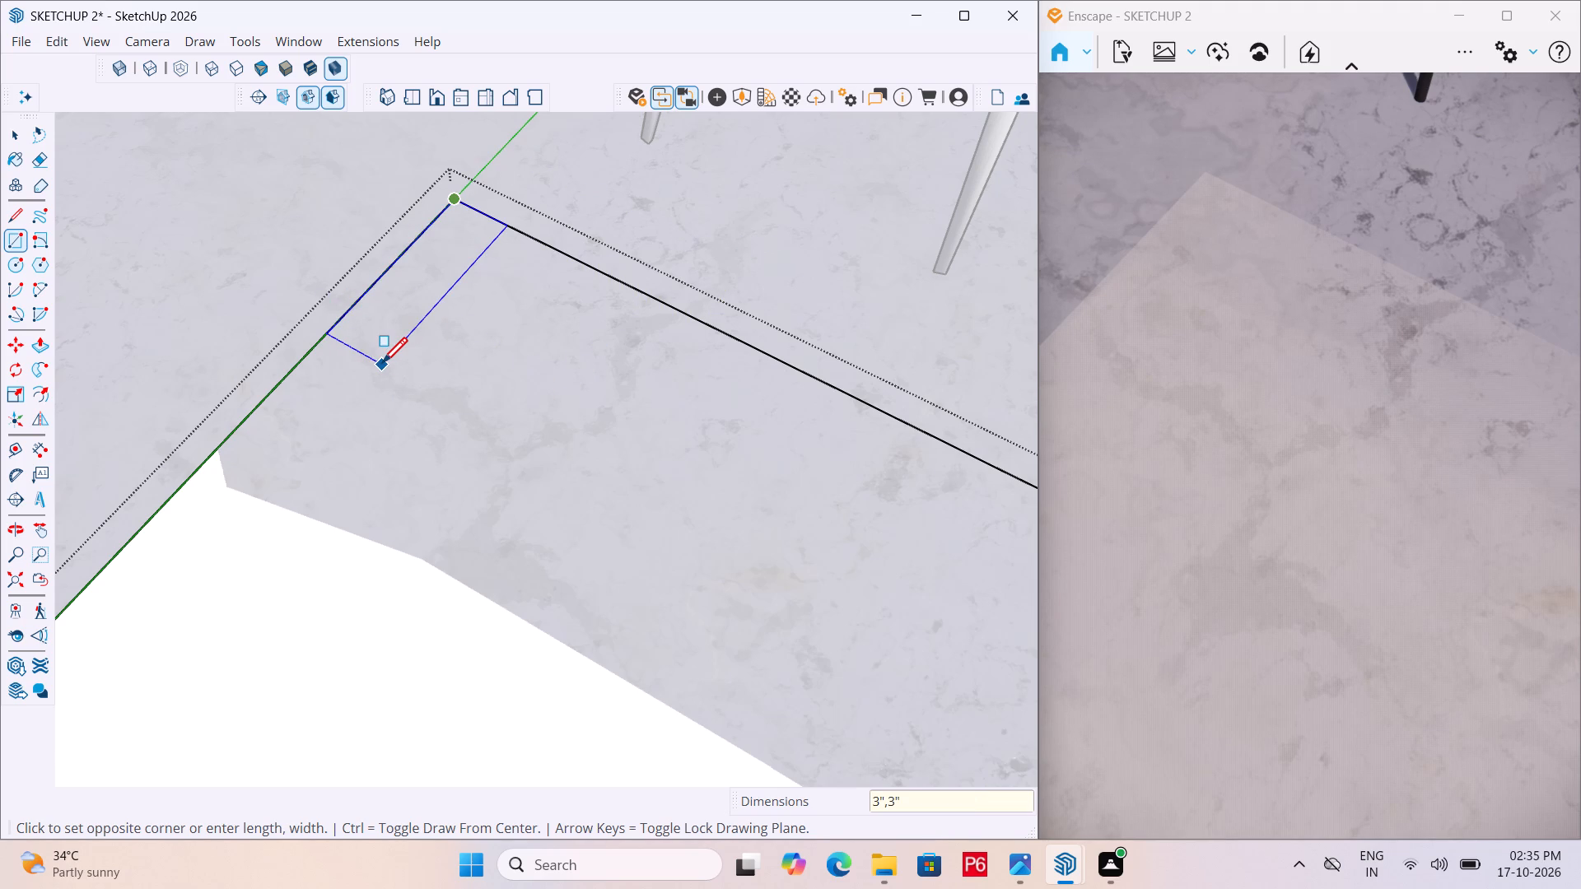
pyautogui.press('Return')
# Erase the inner edges of the corner square farthest from both the chair and the sofa set.
pyautogui.scroll(-1, 385, 347)
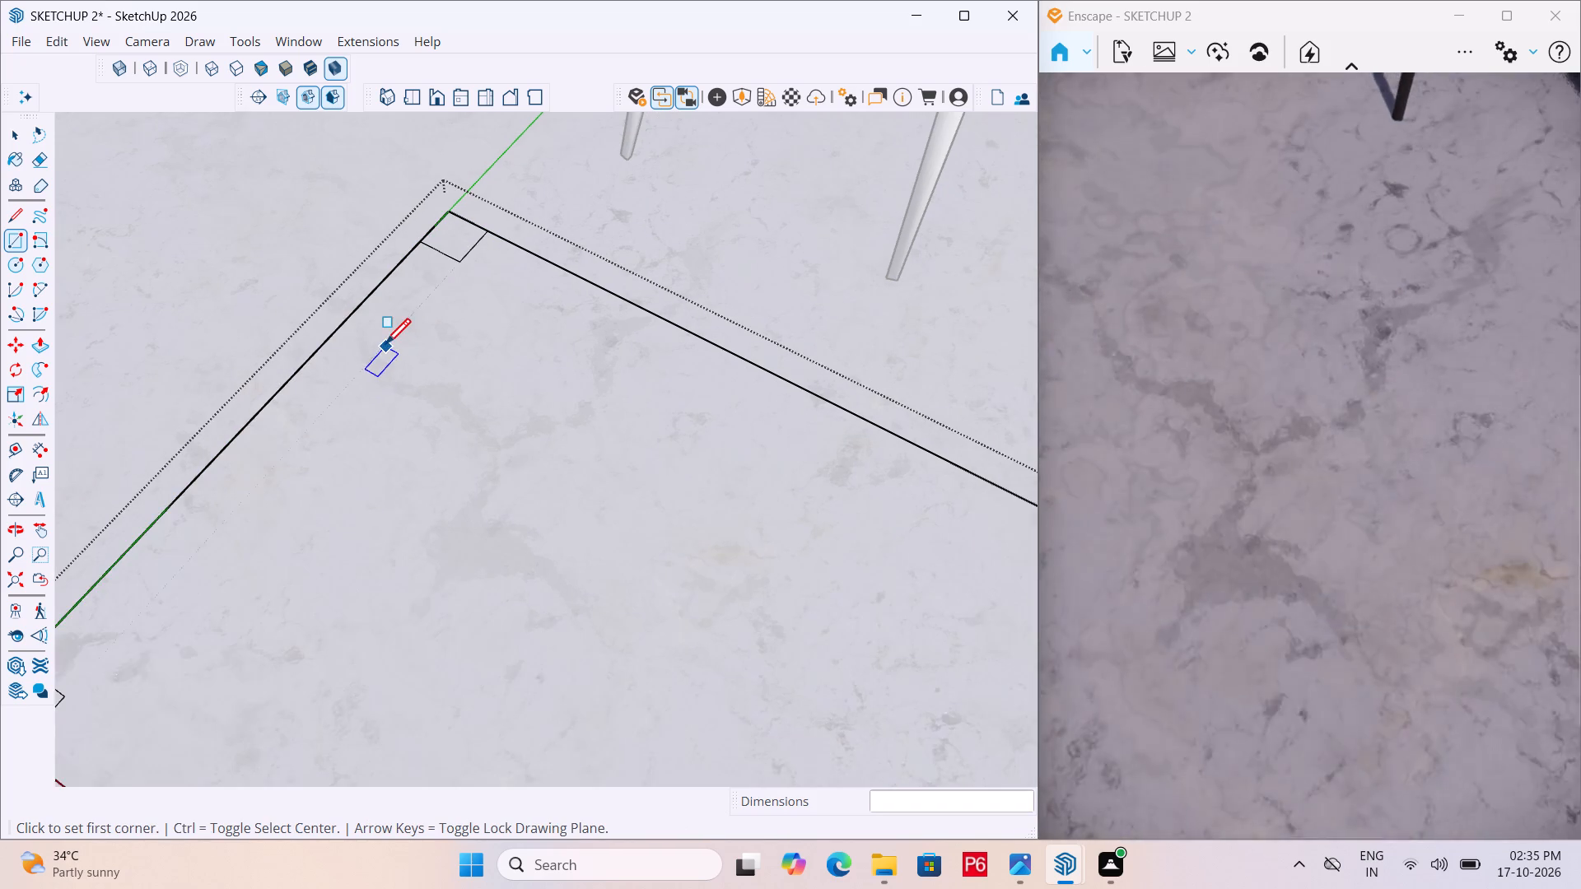
pyautogui.scroll(-10, 481, 283)
pyautogui.scroll(5, 175, 607)
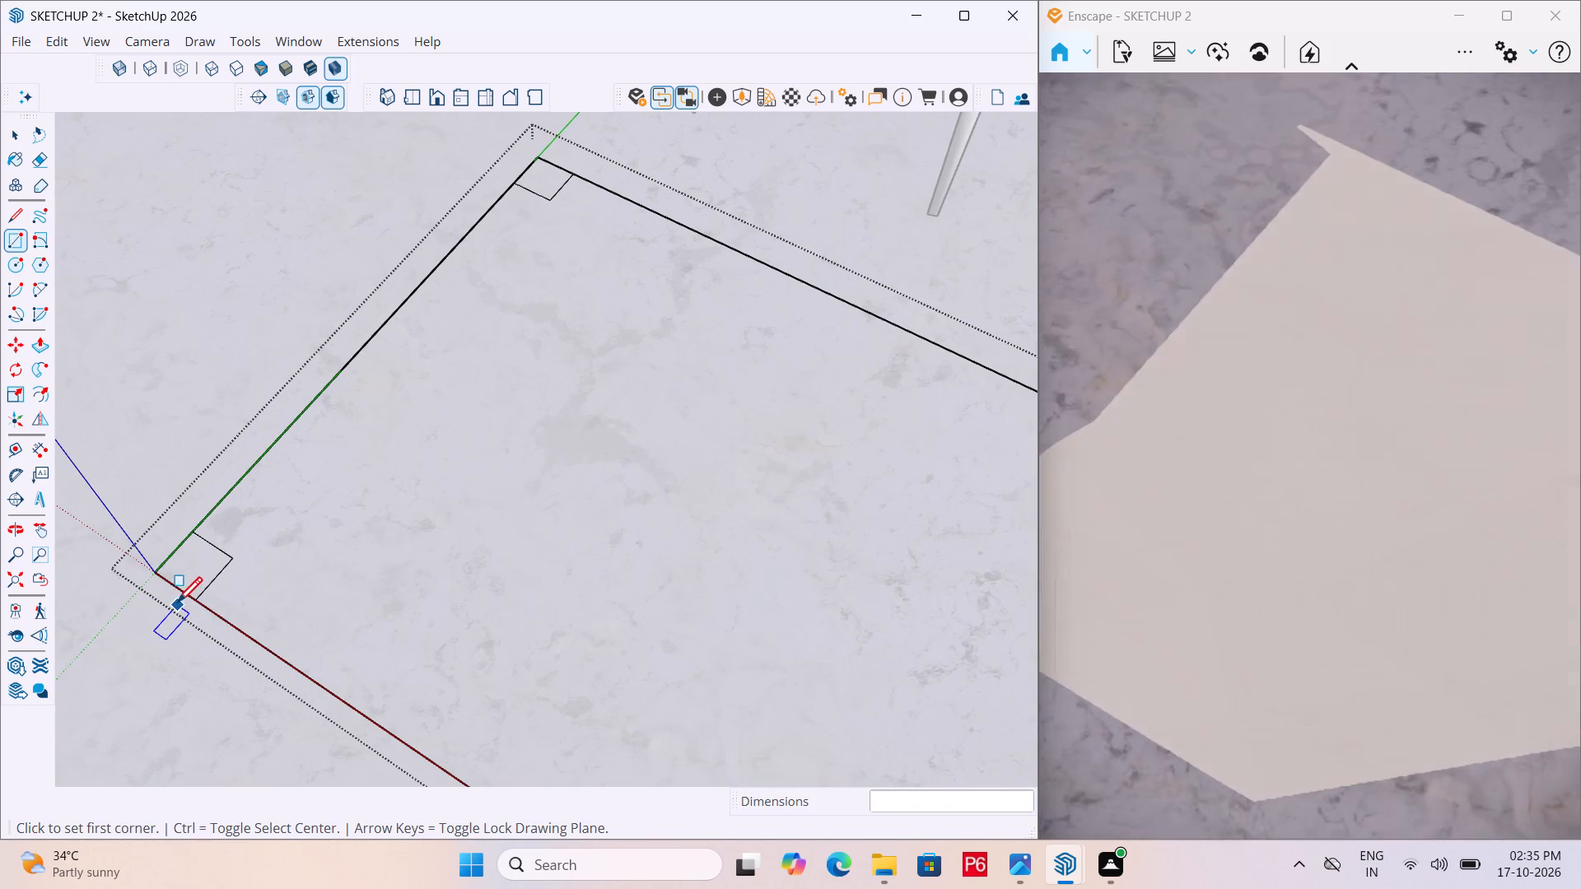
pyautogui.press('e')
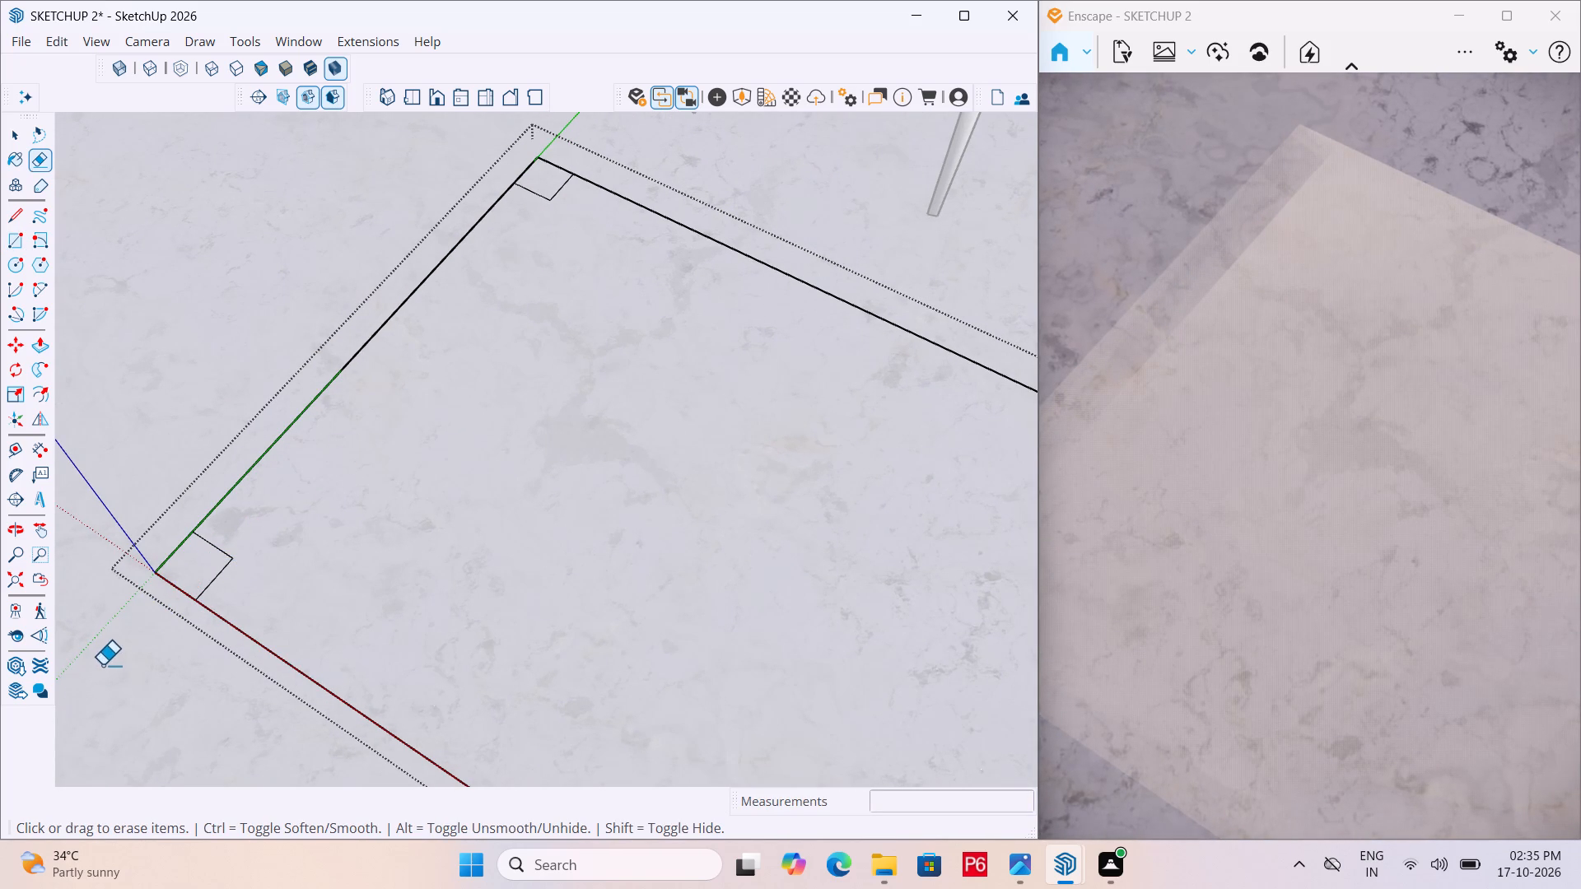
pyautogui.moveTo(223, 564); pyautogui.dragTo(226, 552)
pyautogui.click(226, 552)
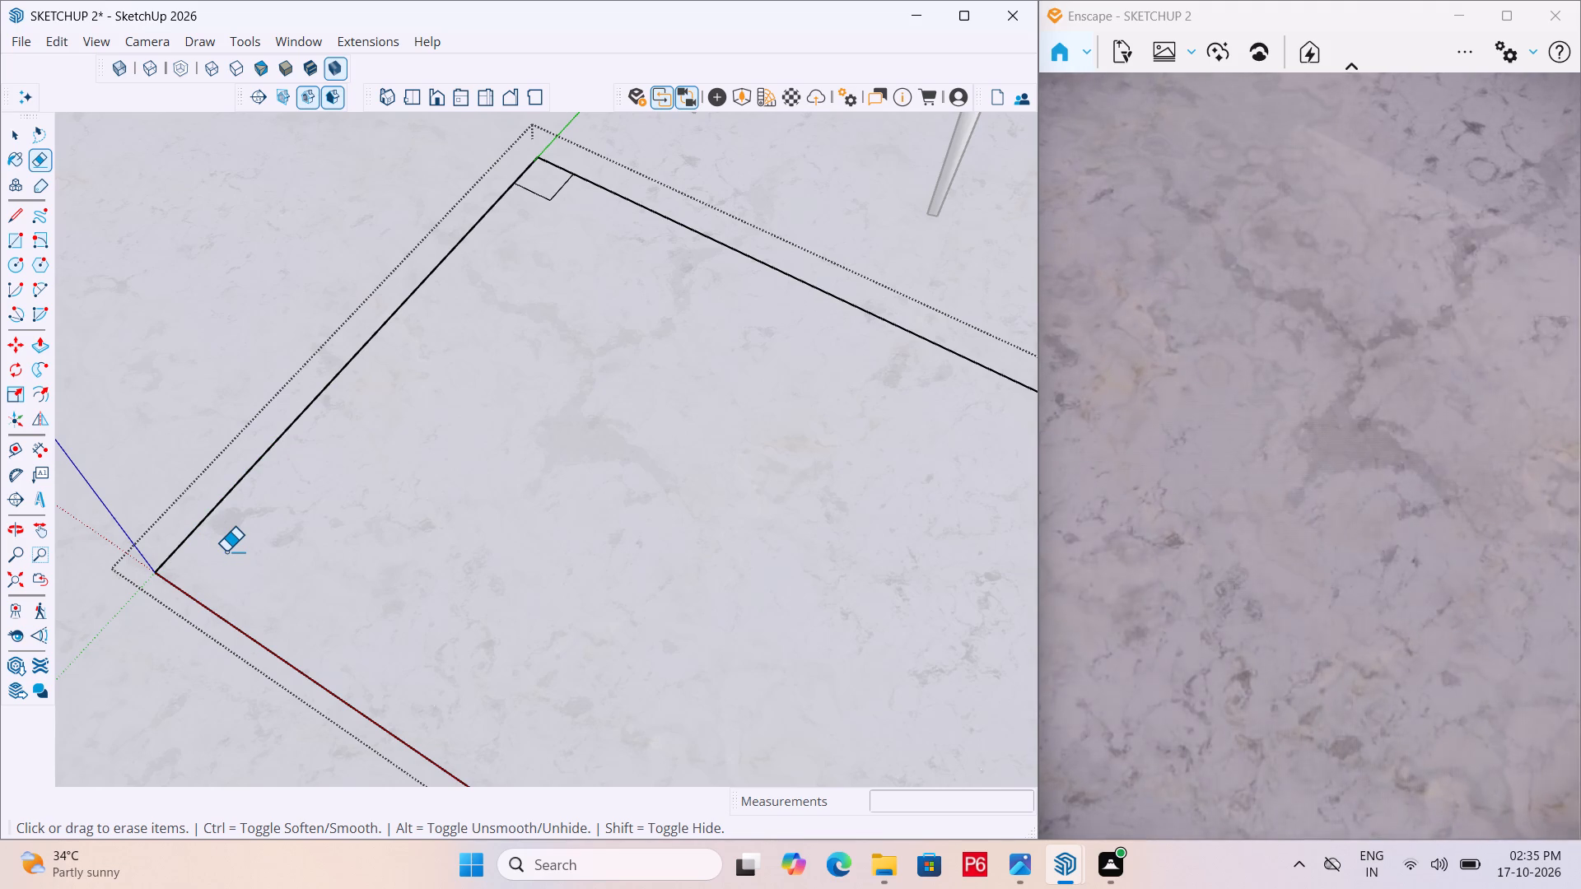
# Paint the chair's seat and back shell with the solid colour M09_Shadow_Night.
pyautogui.scroll(-6, 361, 567)
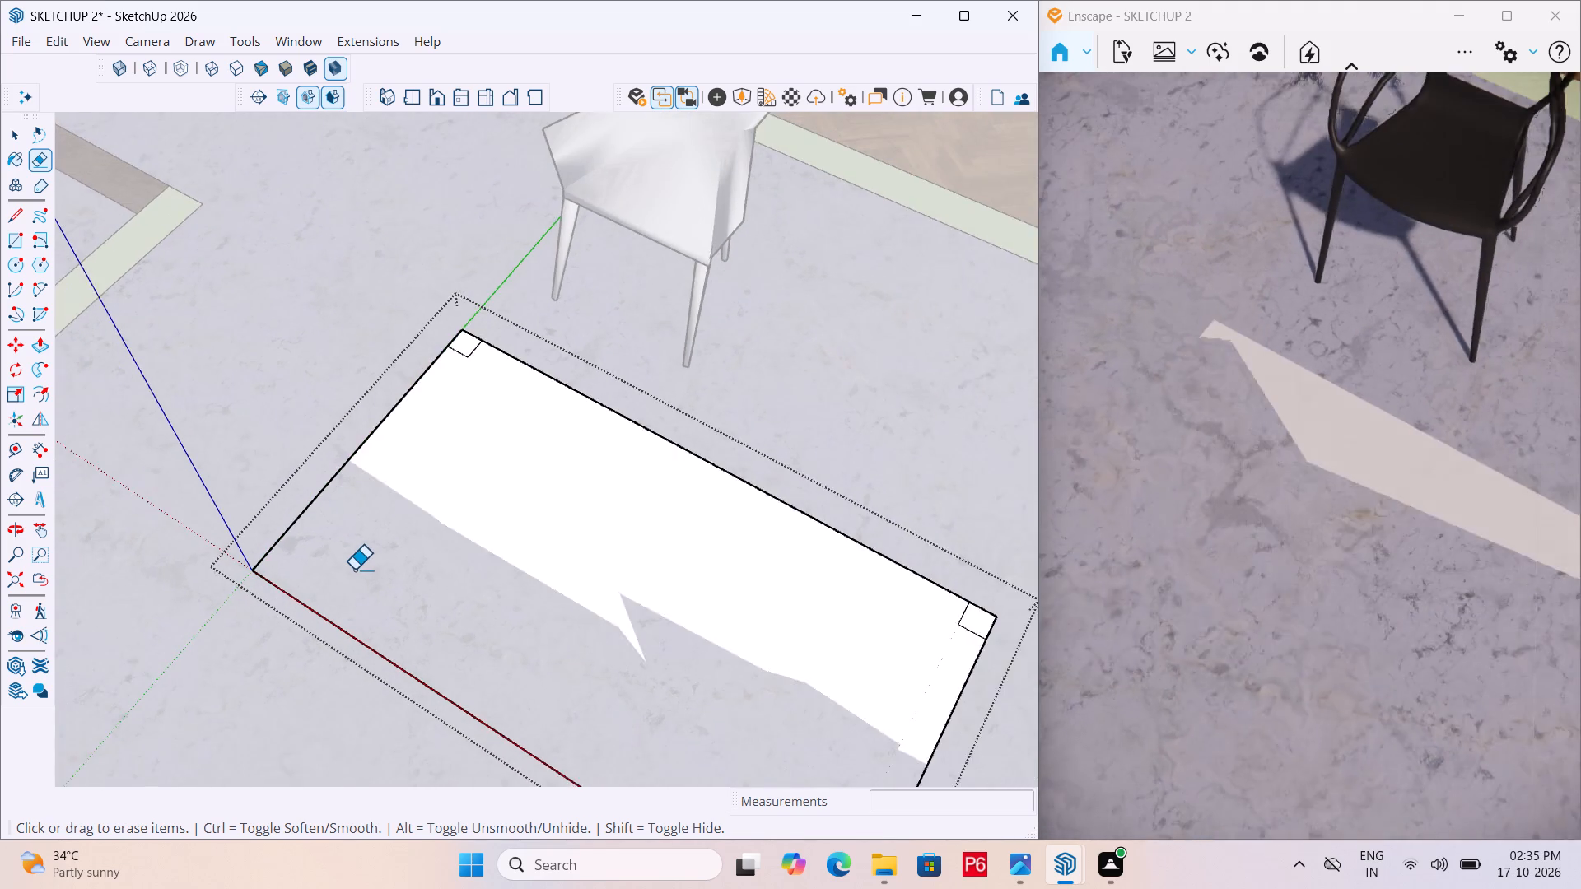
pyautogui.scroll(-4, 354, 570)
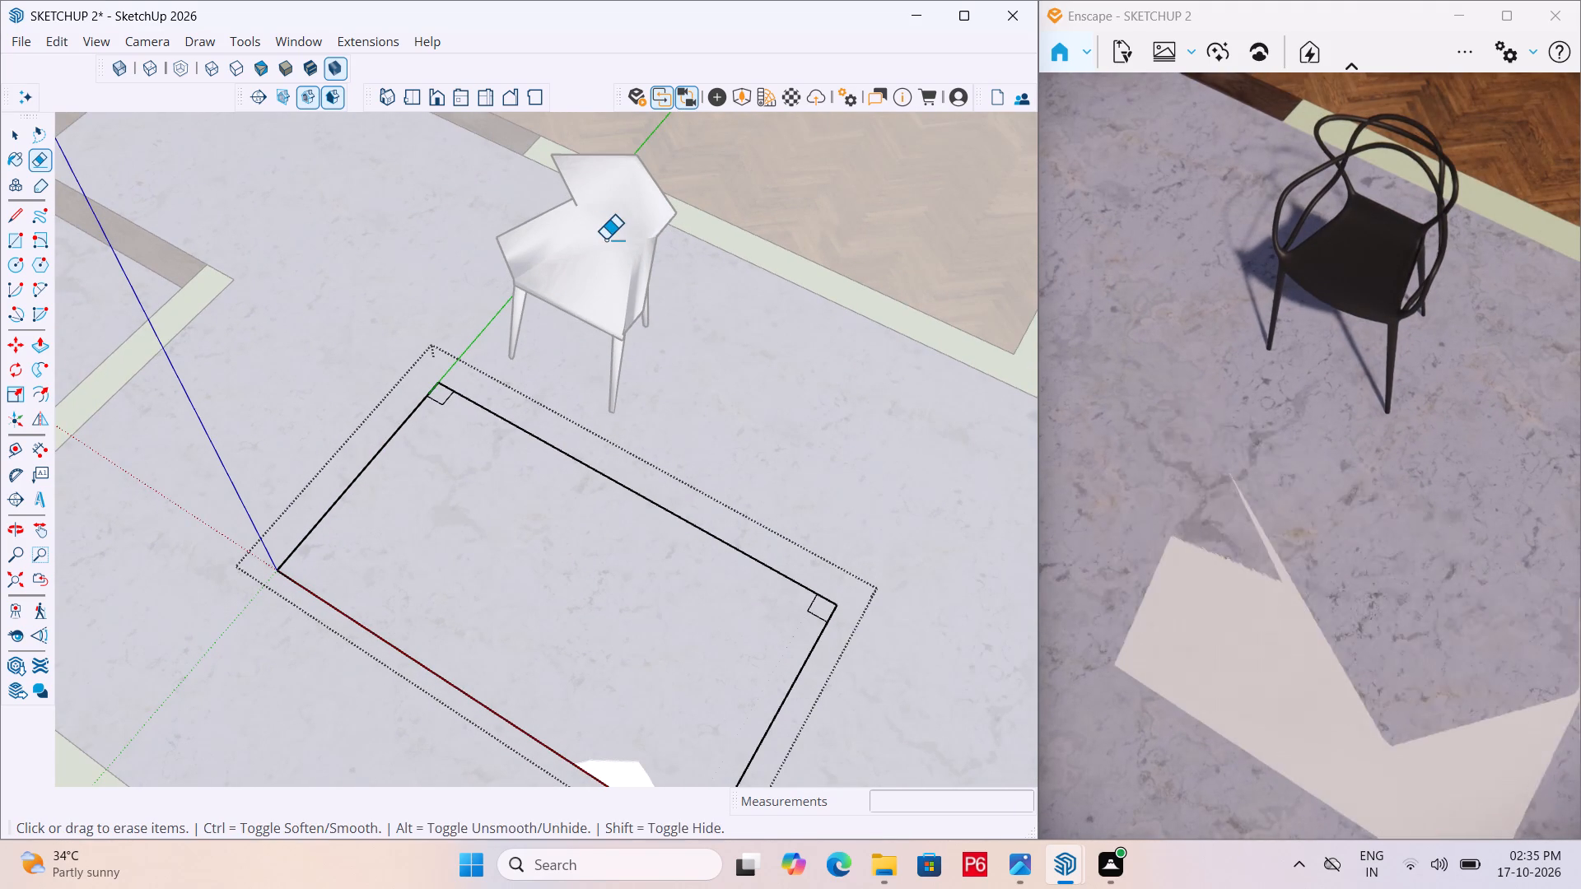
pyautogui.press('space')
pyautogui.click(605, 240)
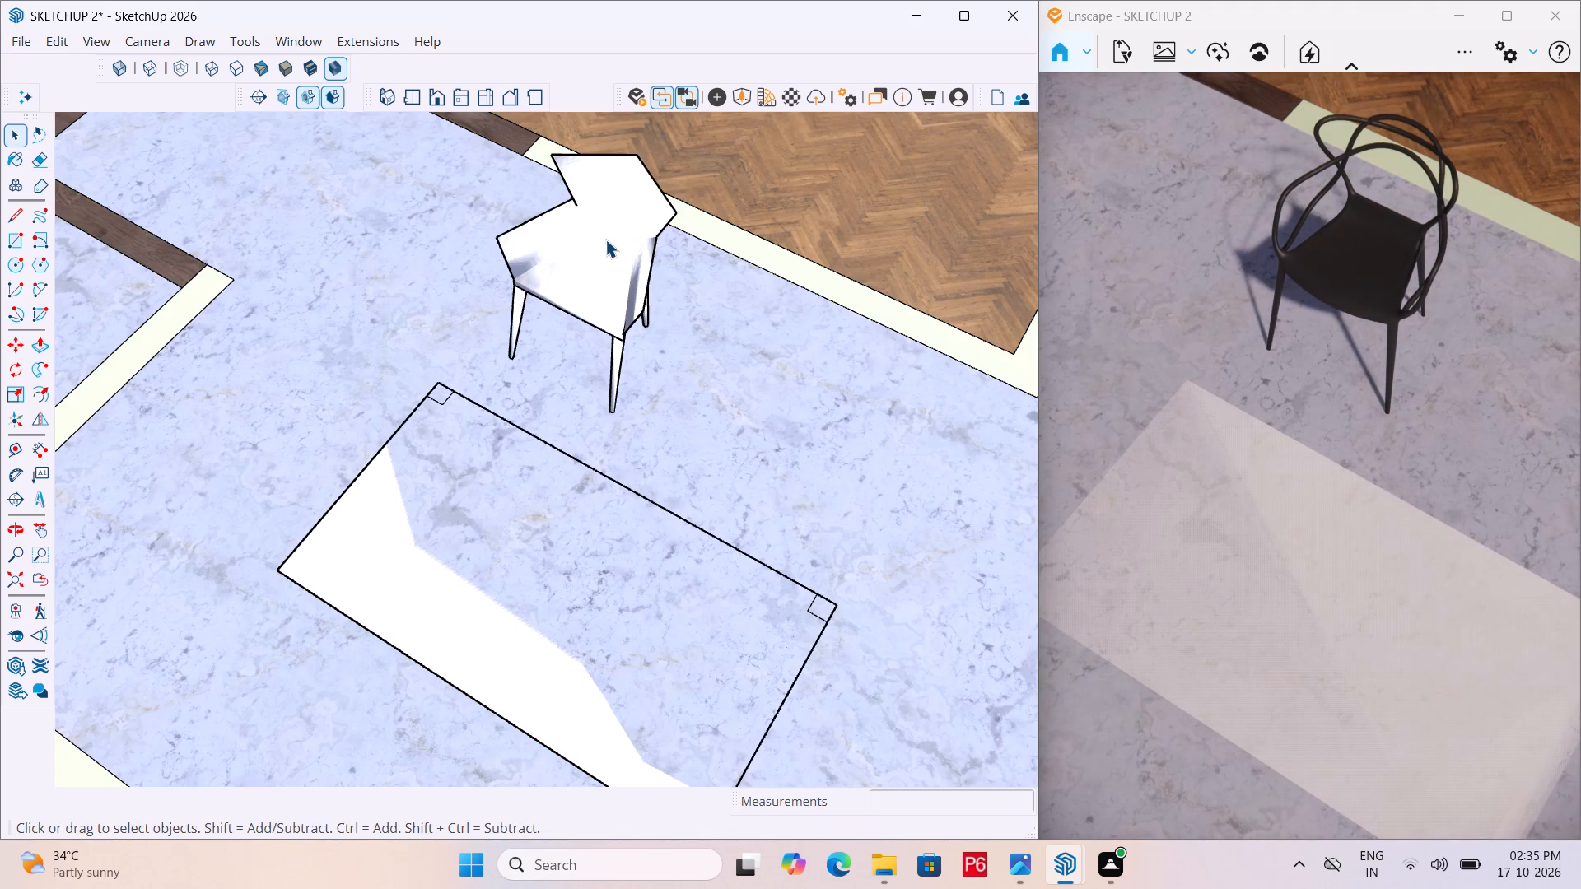
pyautogui.doubleClick(606, 254)
pyautogui.click(606, 240)
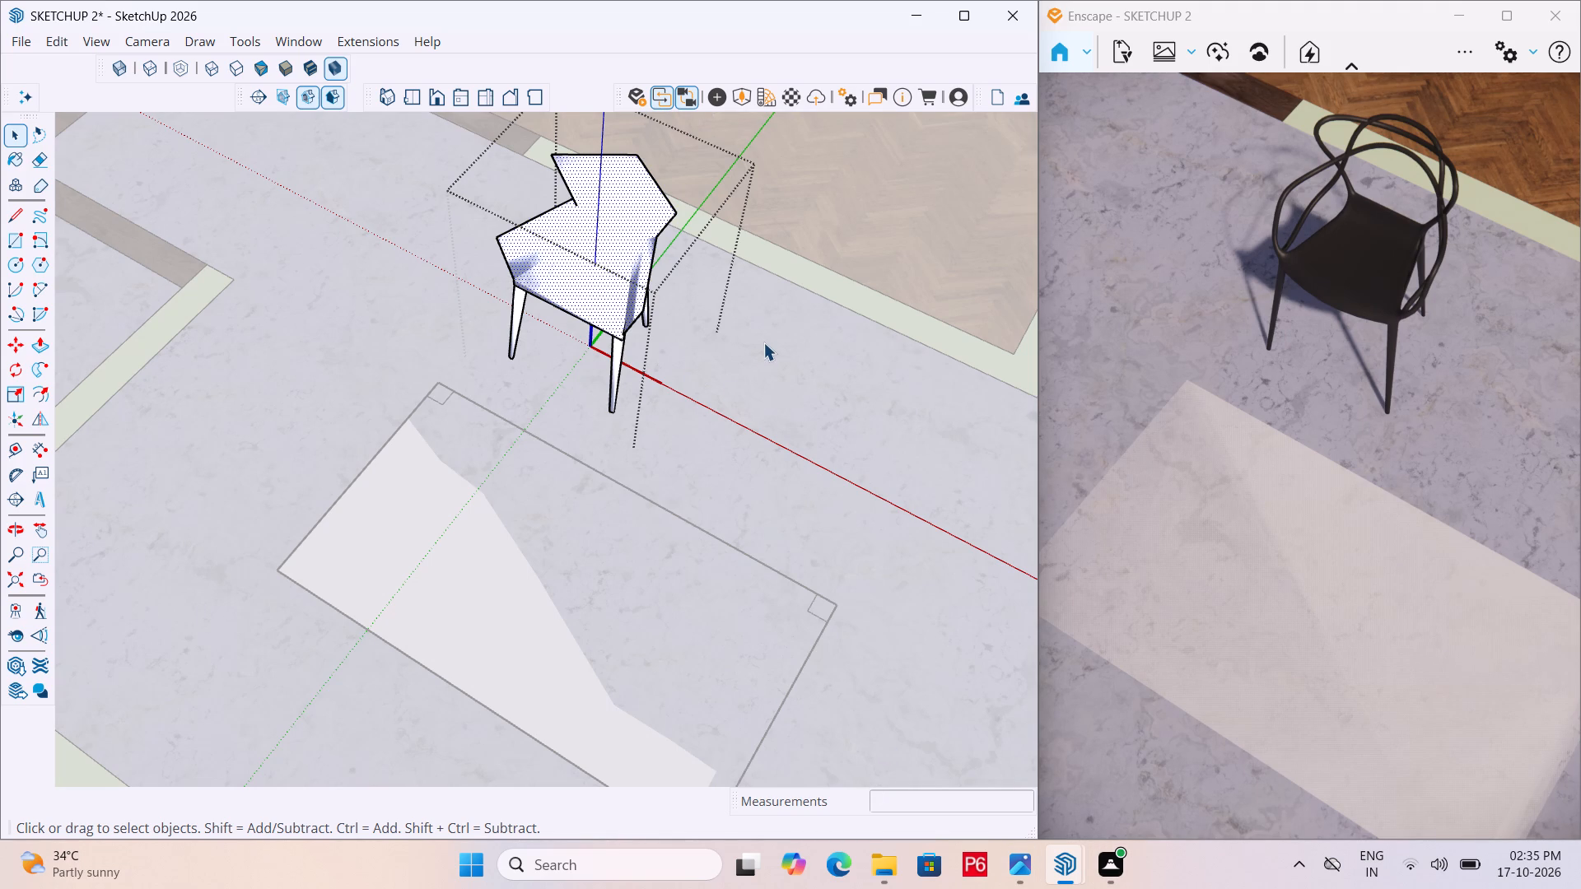
pyautogui.press('b')
pyautogui.scroll(-1, 1035, 202)
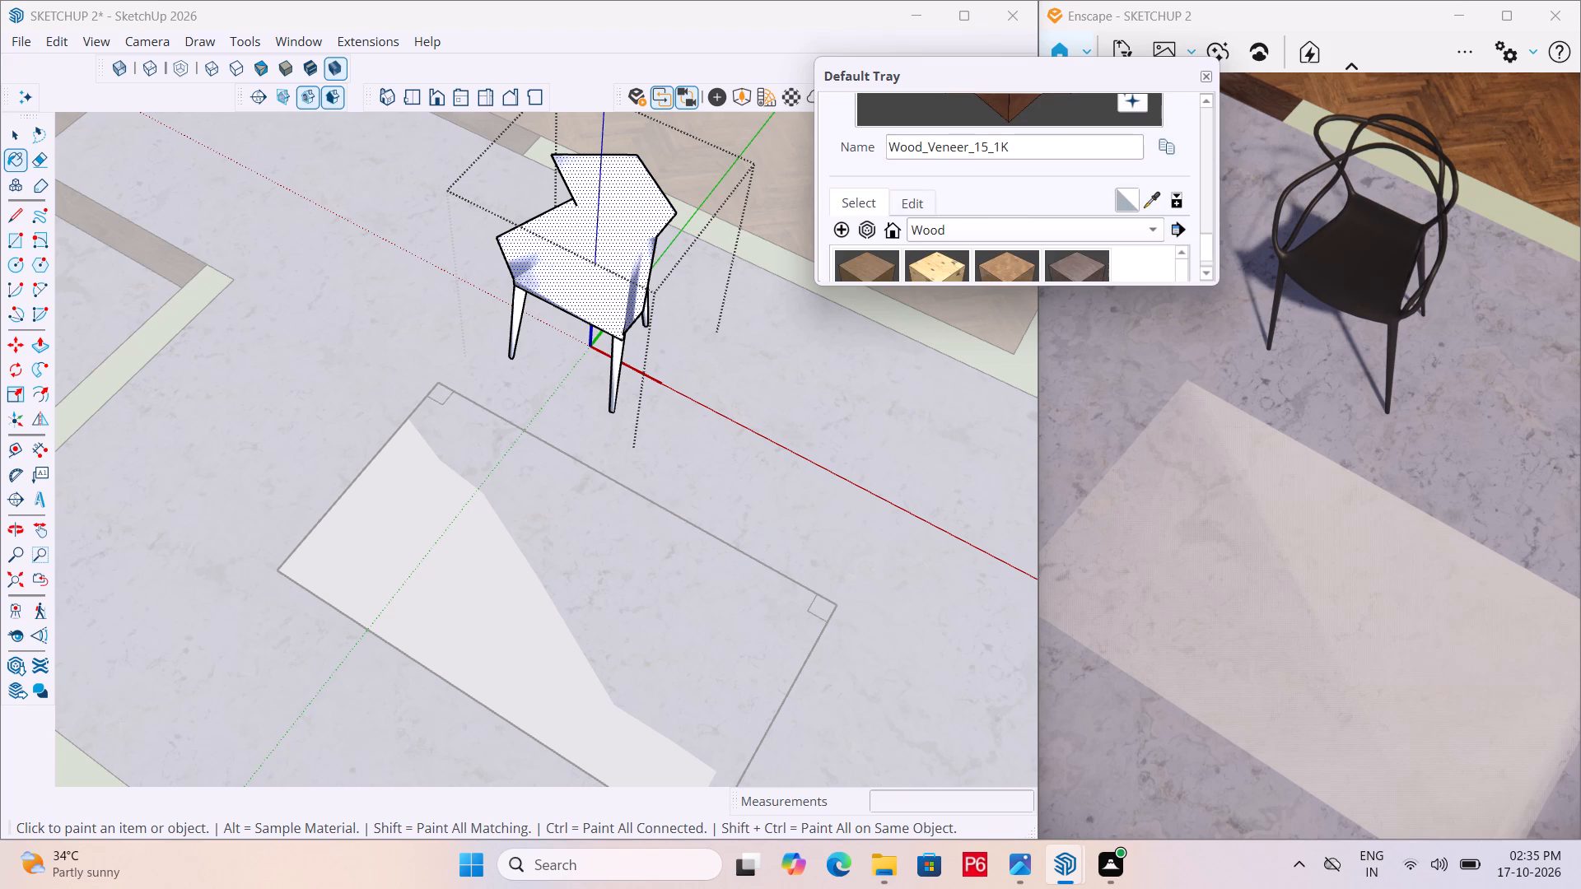
pyautogui.click(983, 230)
pyautogui.click(965, 227)
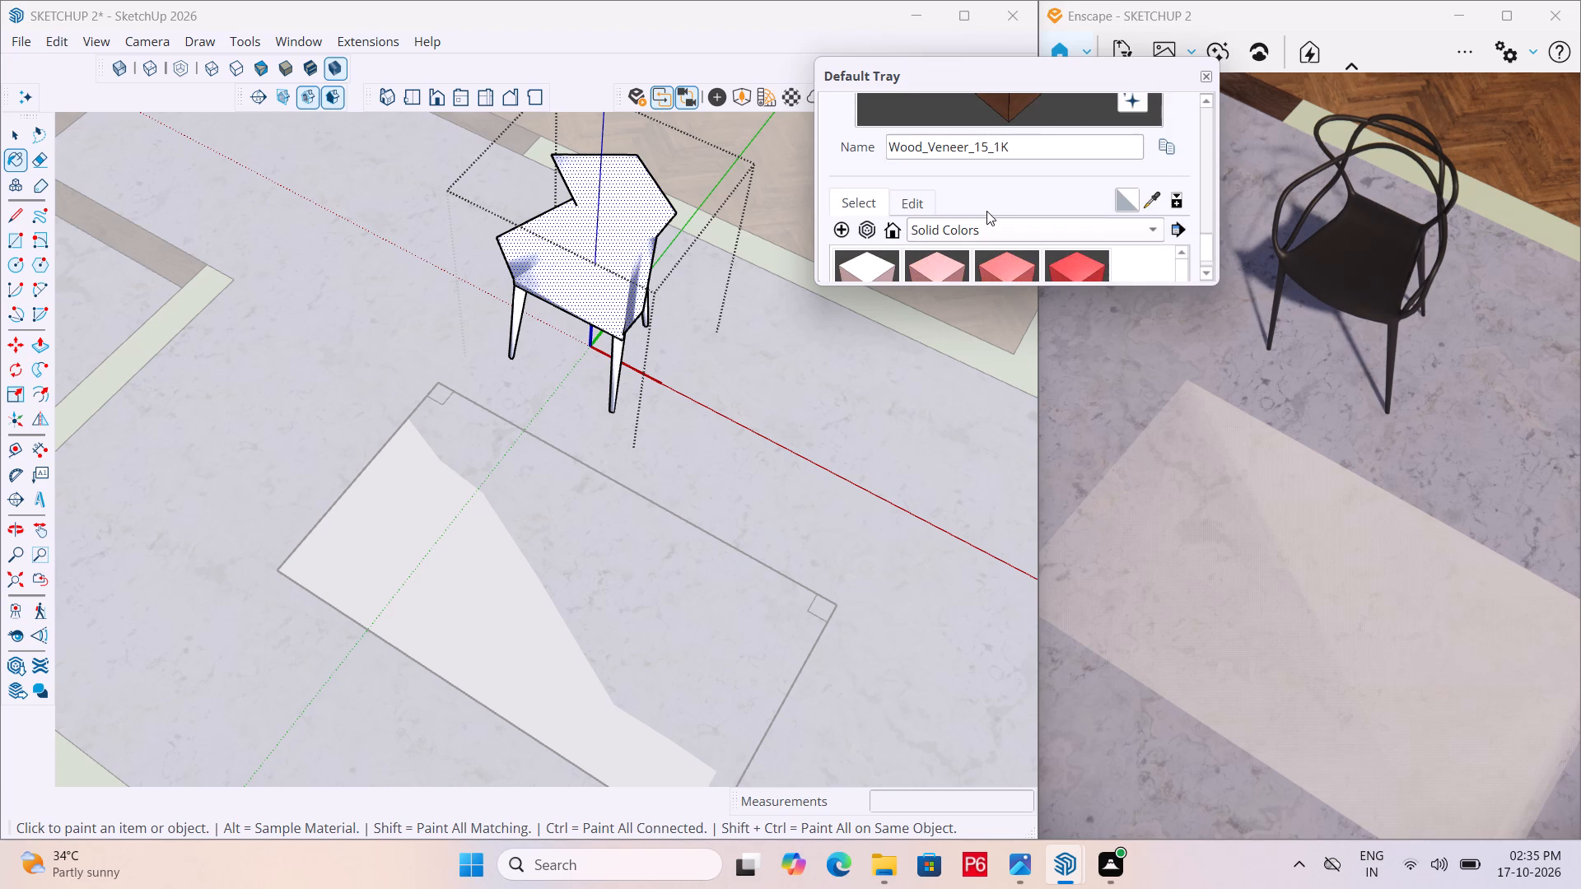
pyautogui.scroll(-7, 989, 211)
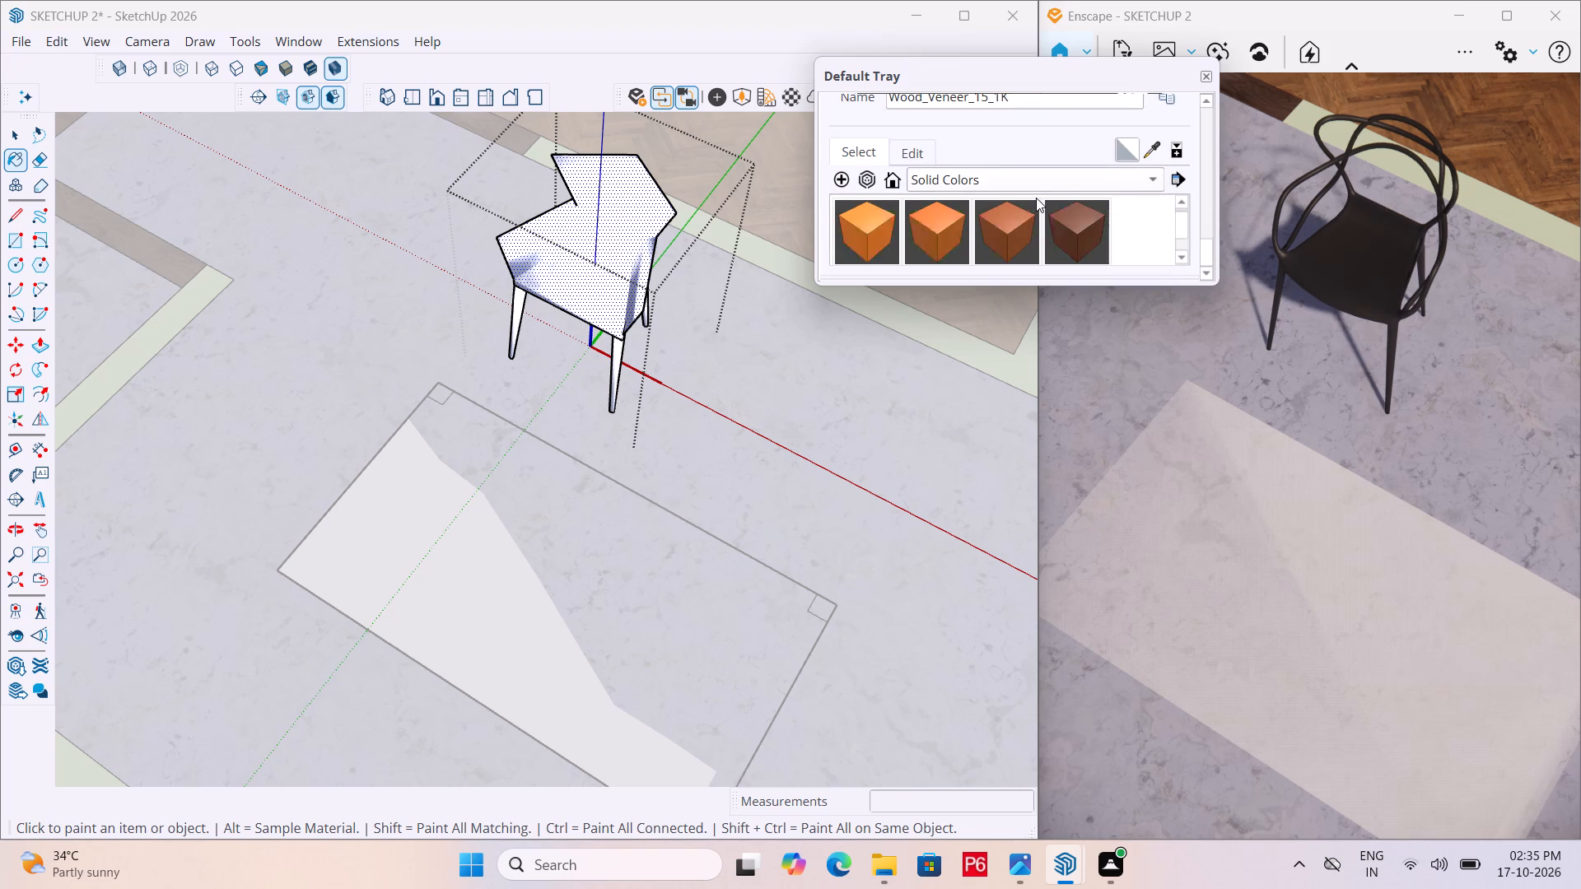
pyautogui.scroll(-19, 1036, 198)
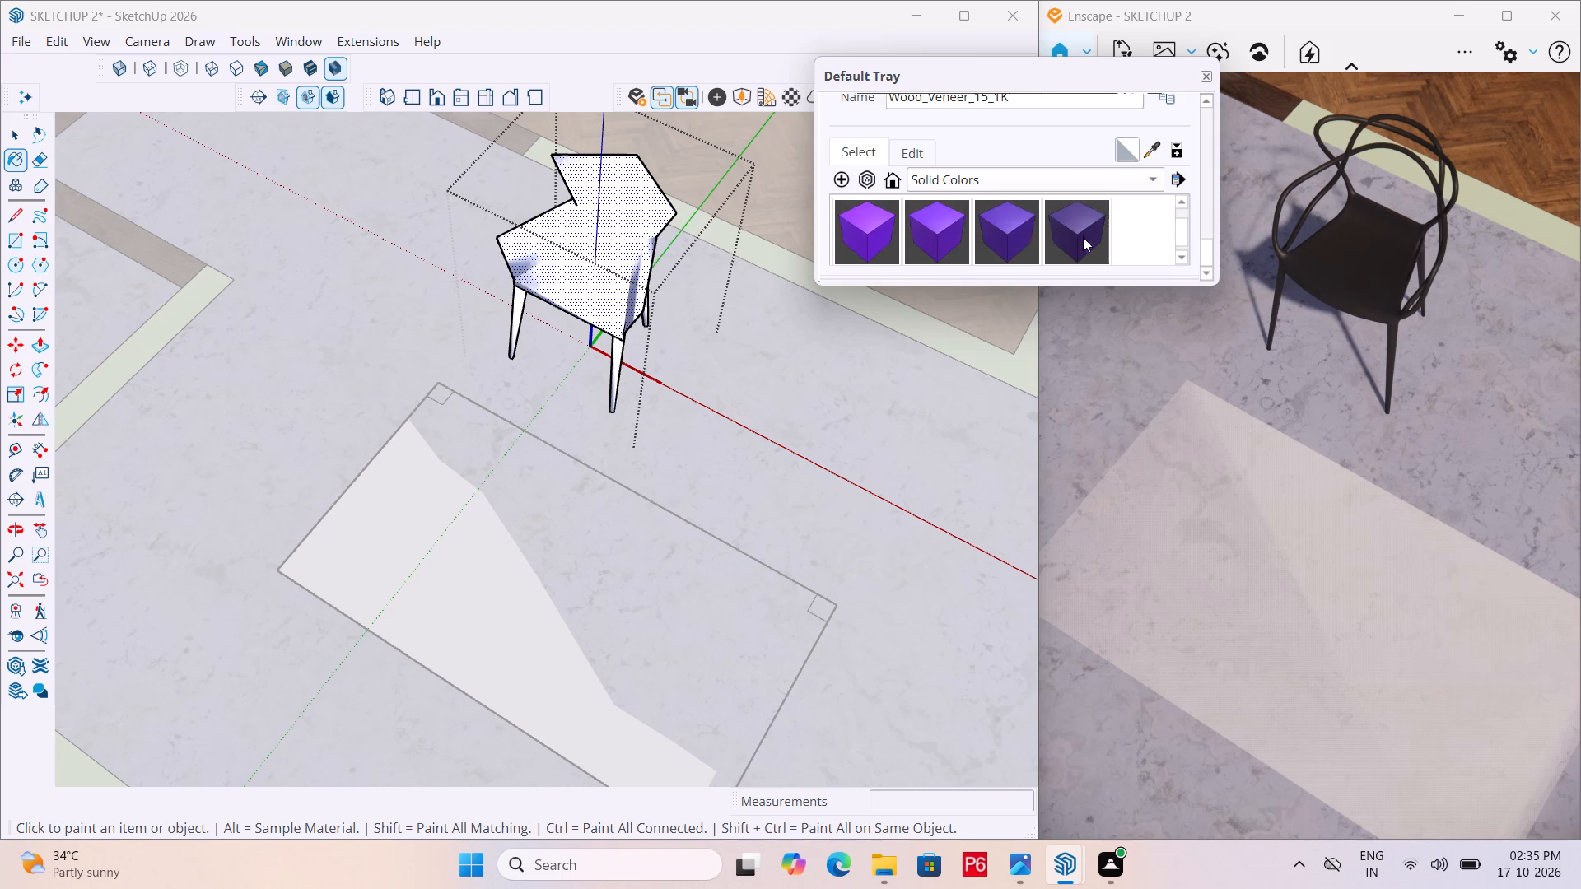
pyautogui.scroll(-11, 1083, 235)
pyautogui.click(958, 235)
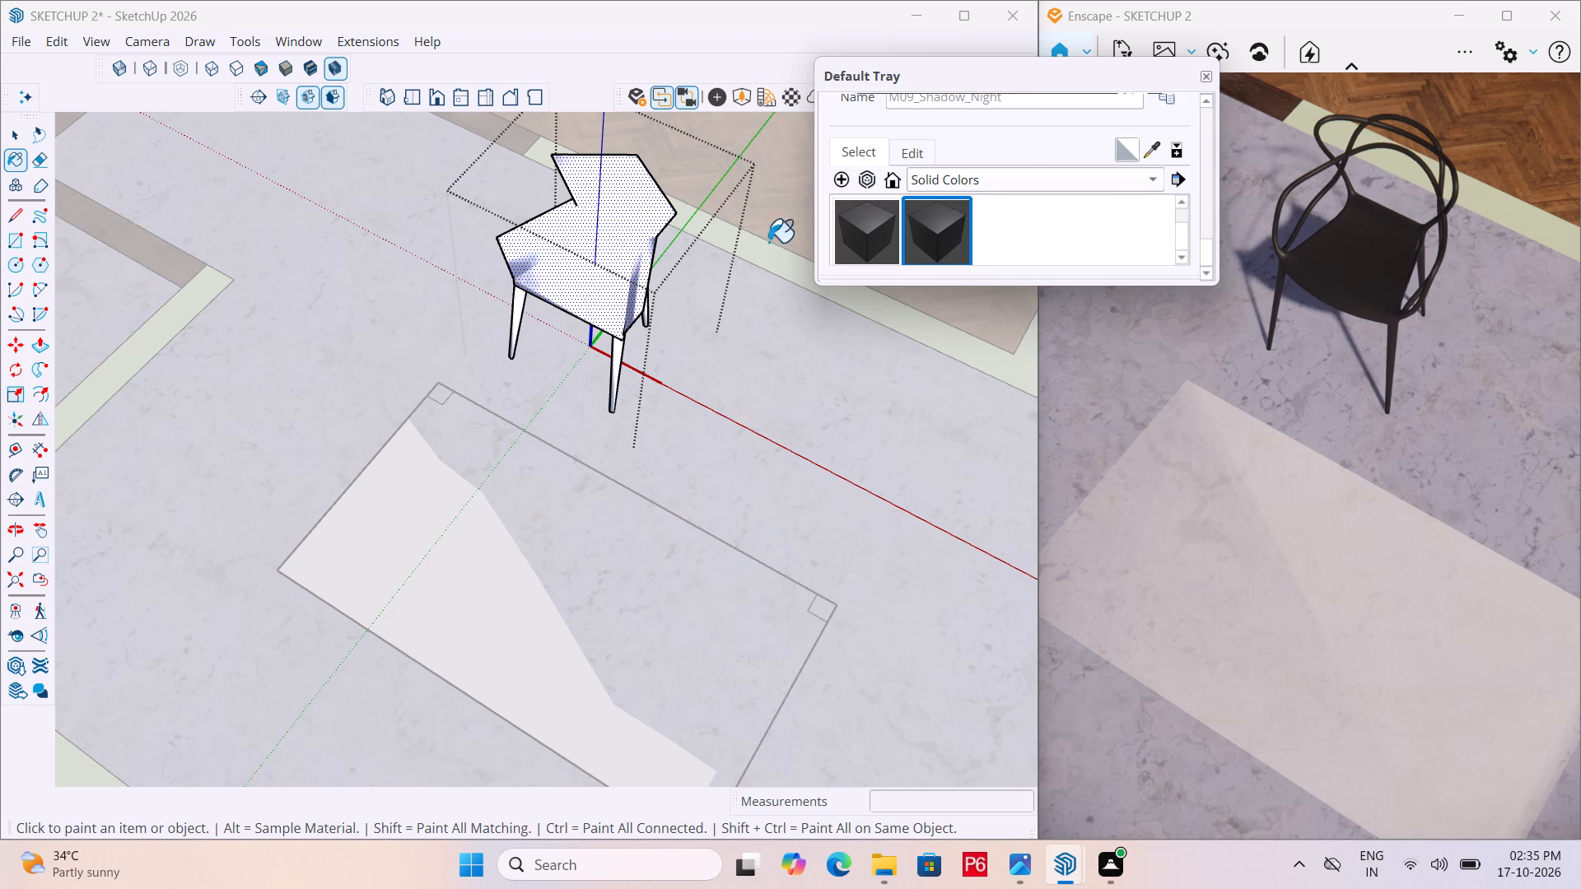
pyautogui.click(623, 242)
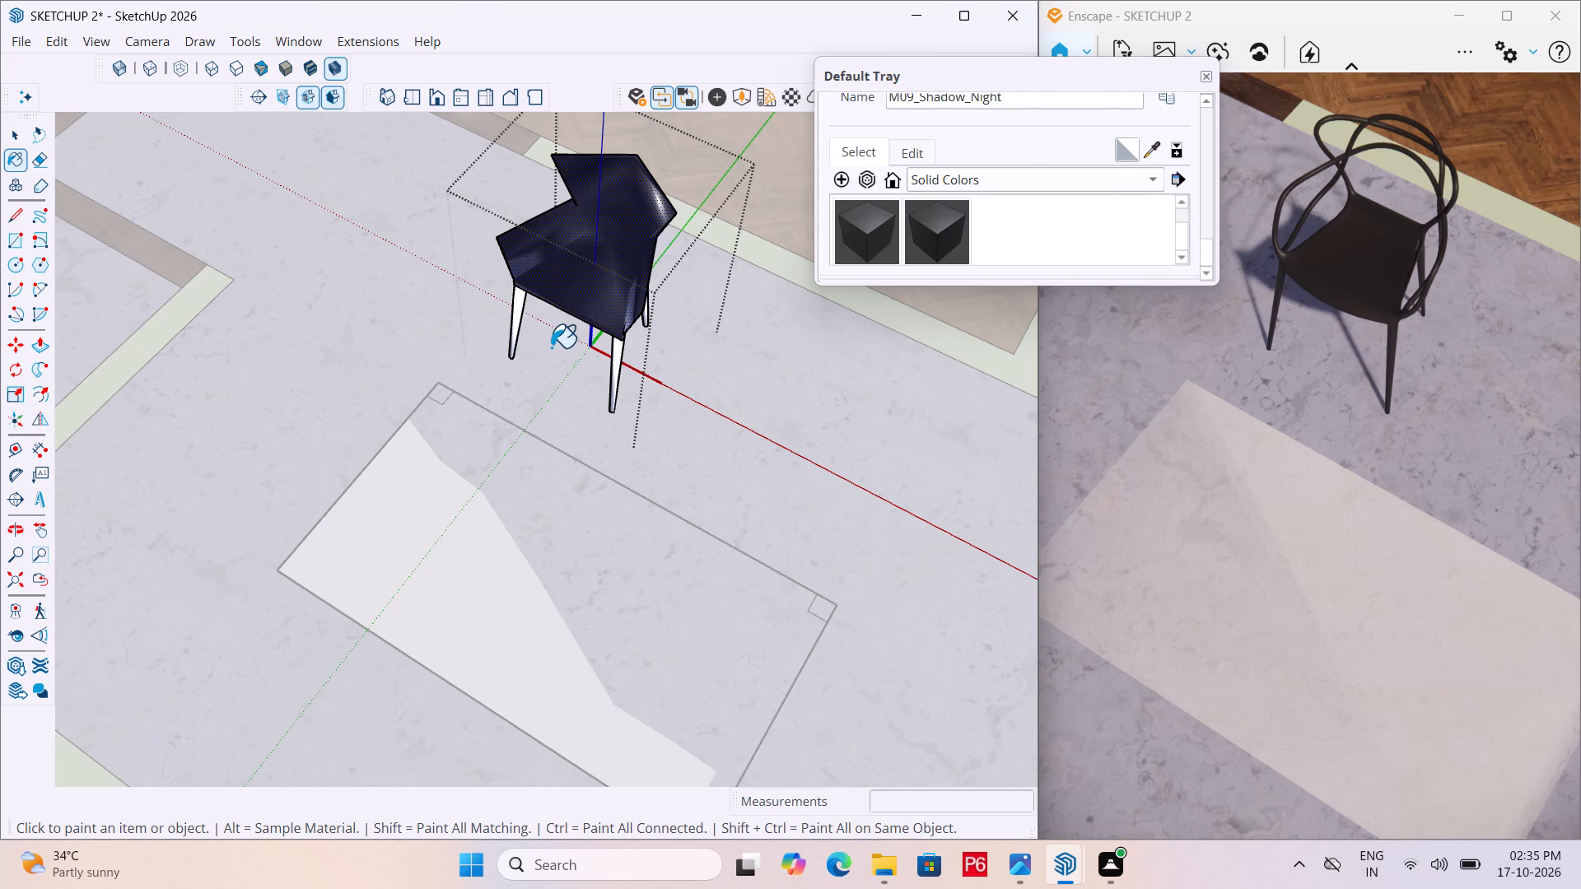
pyautogui.scroll(-1, 551, 347)
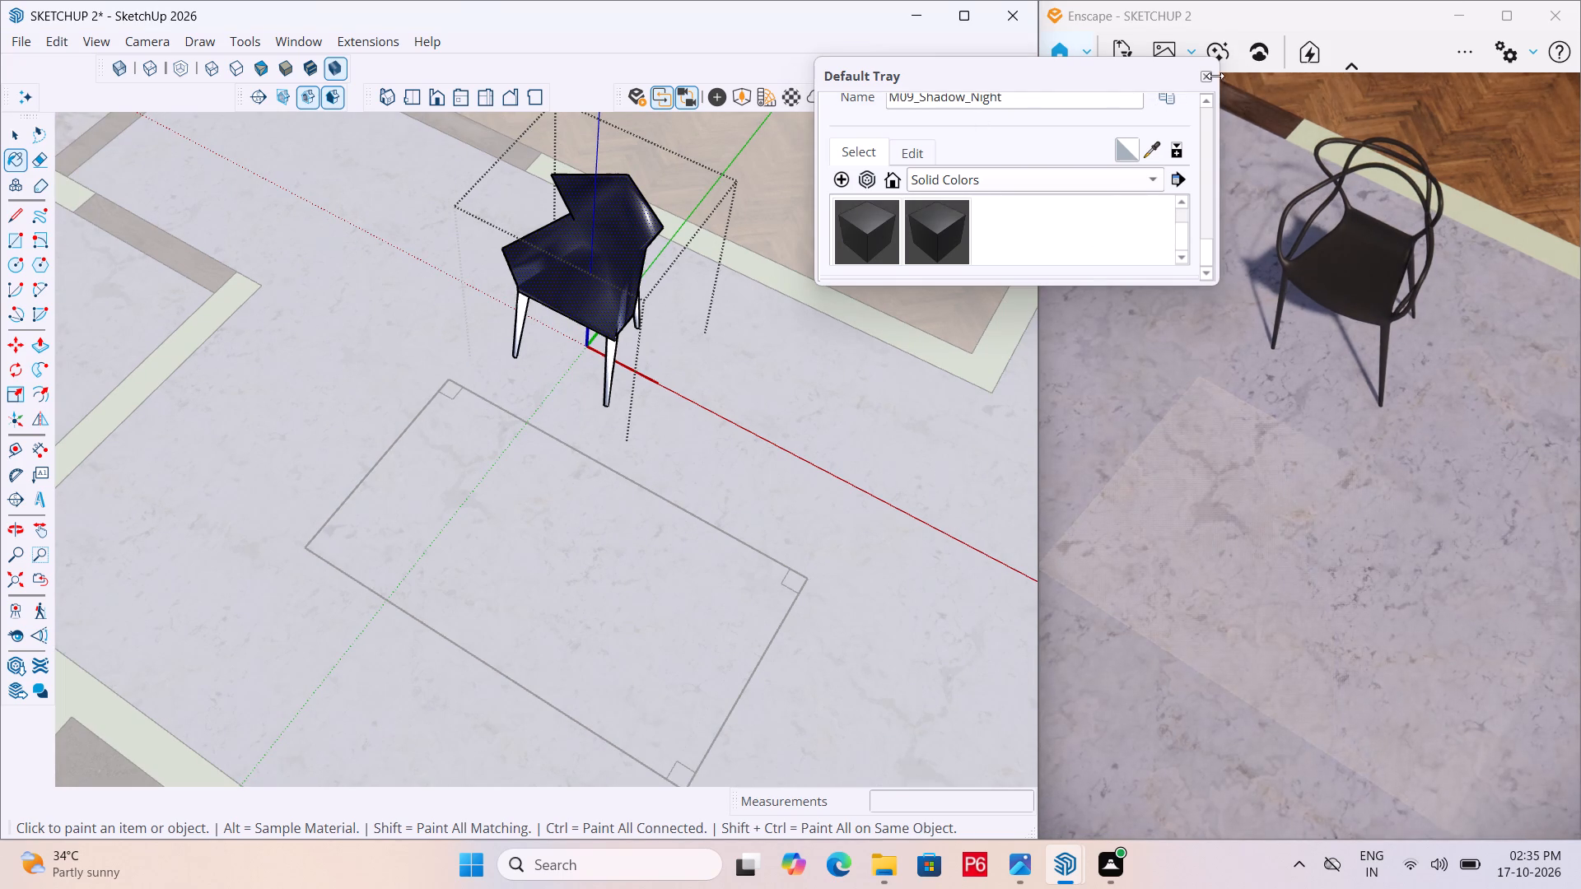
pyautogui.click(1210, 81)
# Paint the chair's two legs facing the table rectangle with the solid colour M00_Soft_Cloud.
pyautogui.scroll(5, 616, 347)
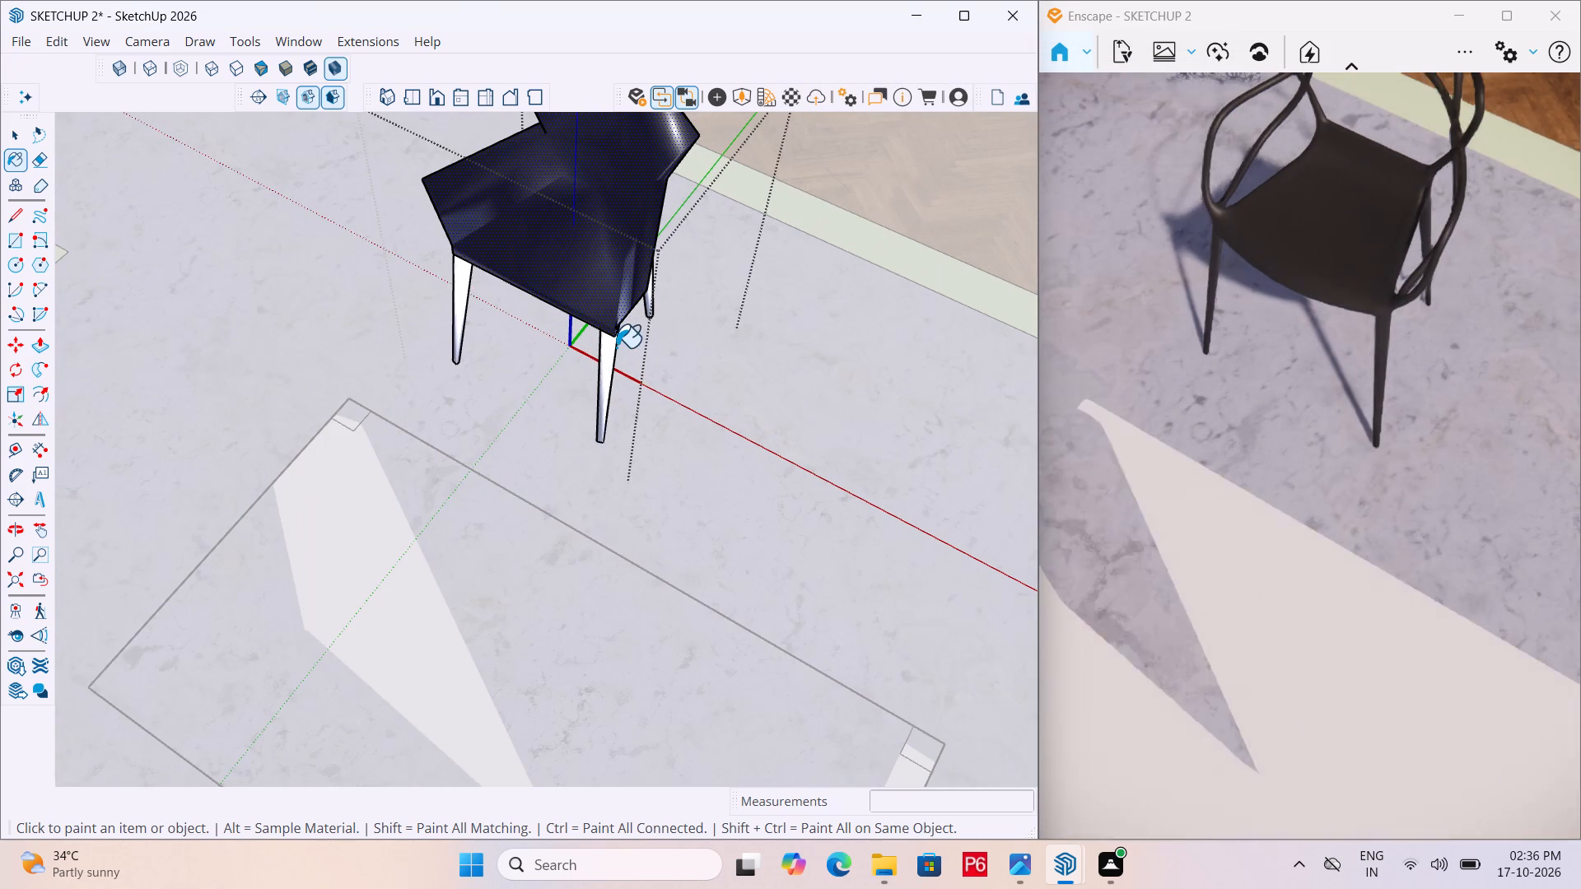
pyautogui.press('b')
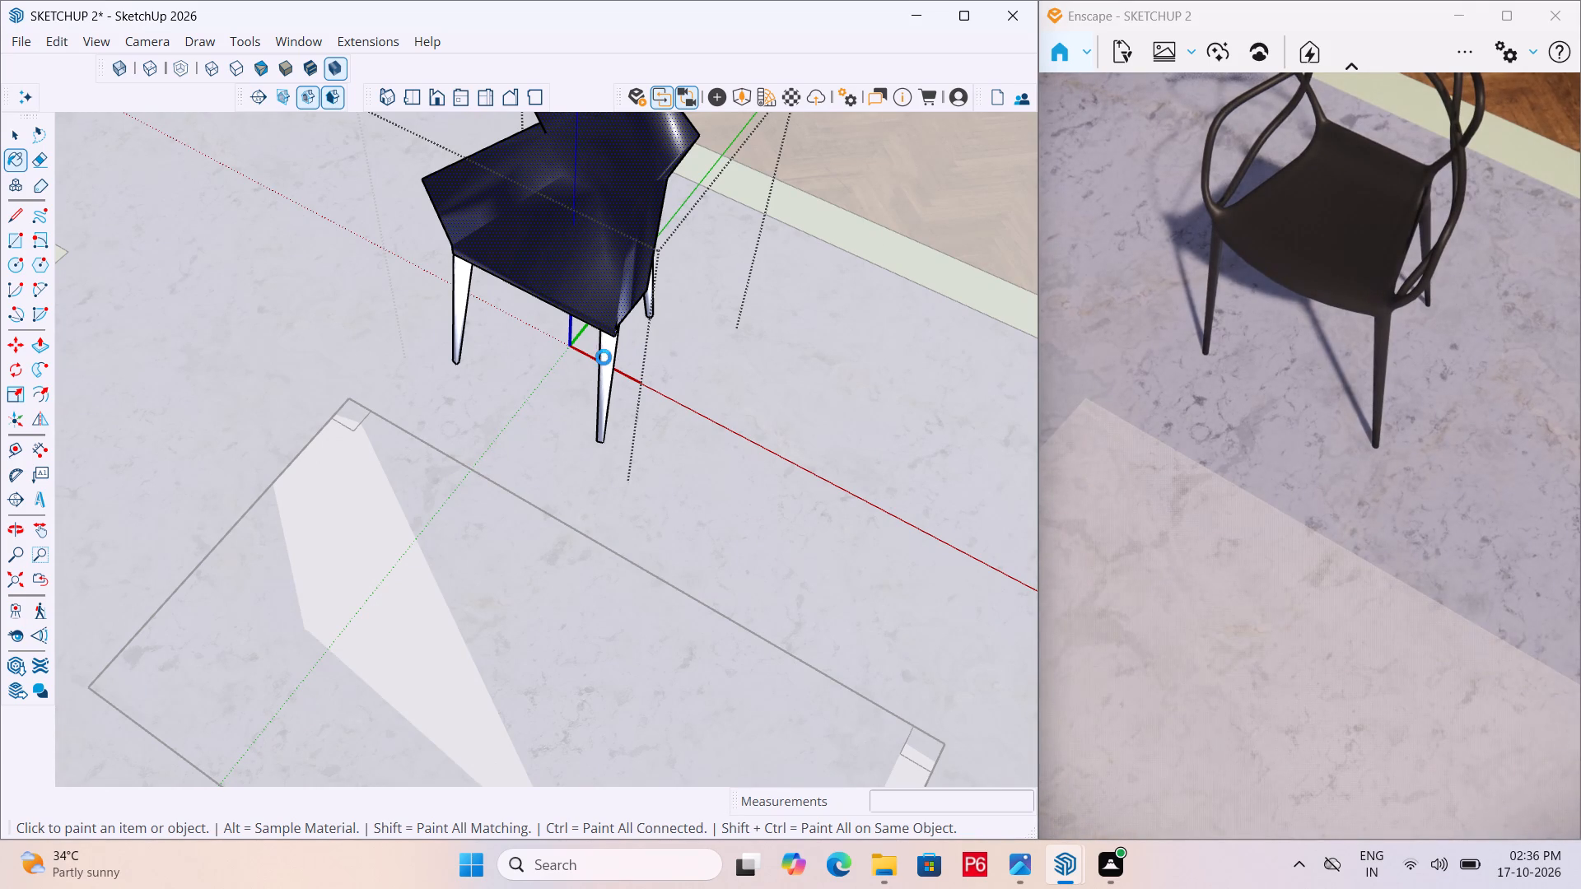
pyautogui.scroll(-2, 1051, 220)
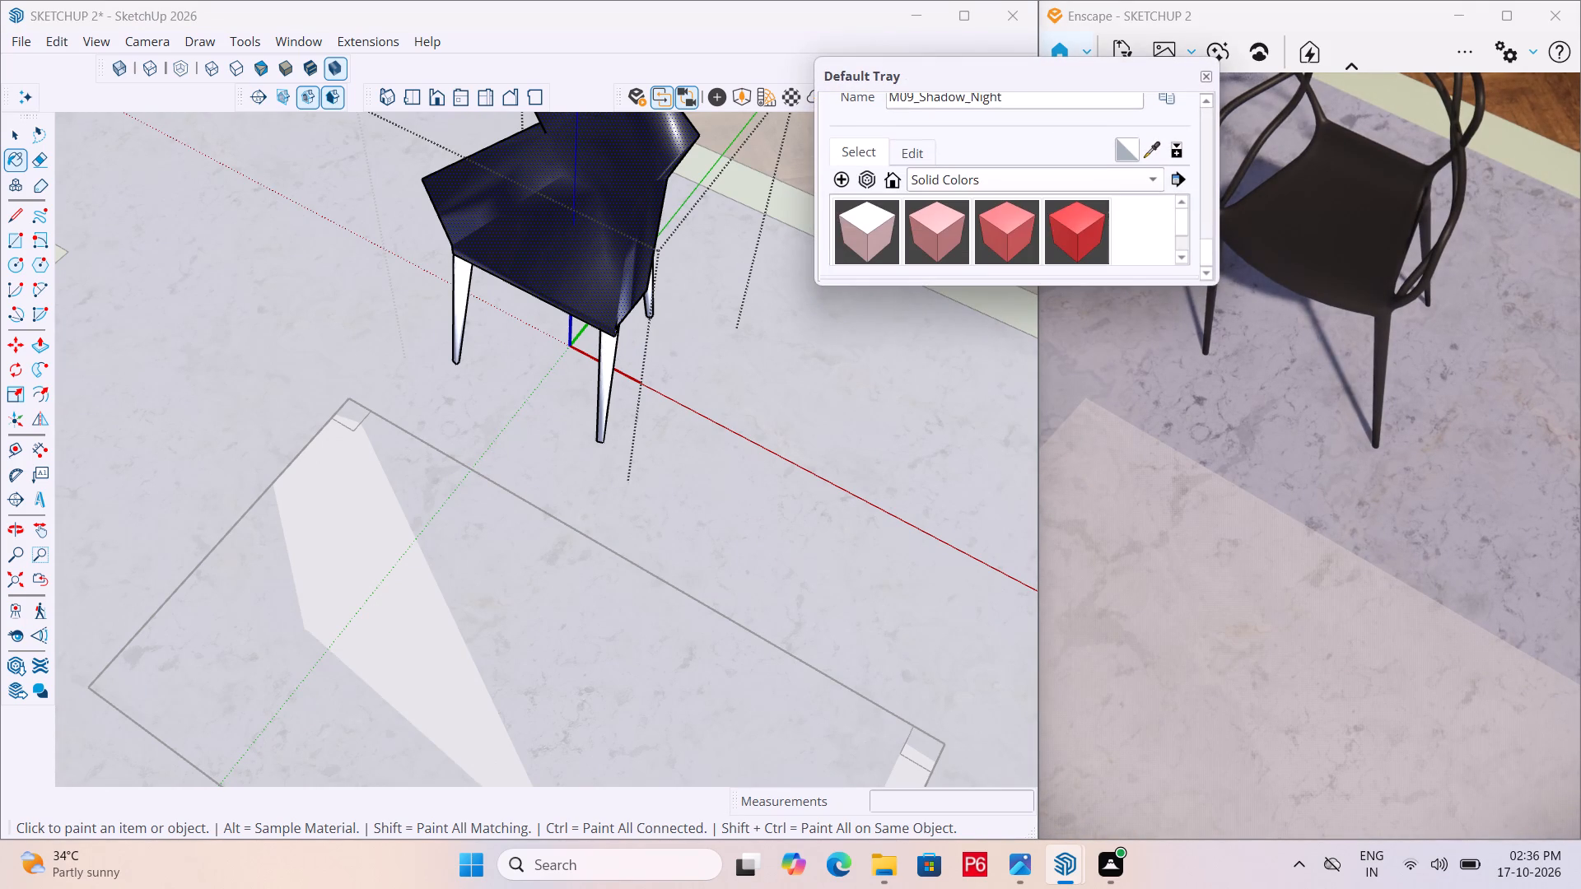
pyautogui.scroll(-15, 1051, 220)
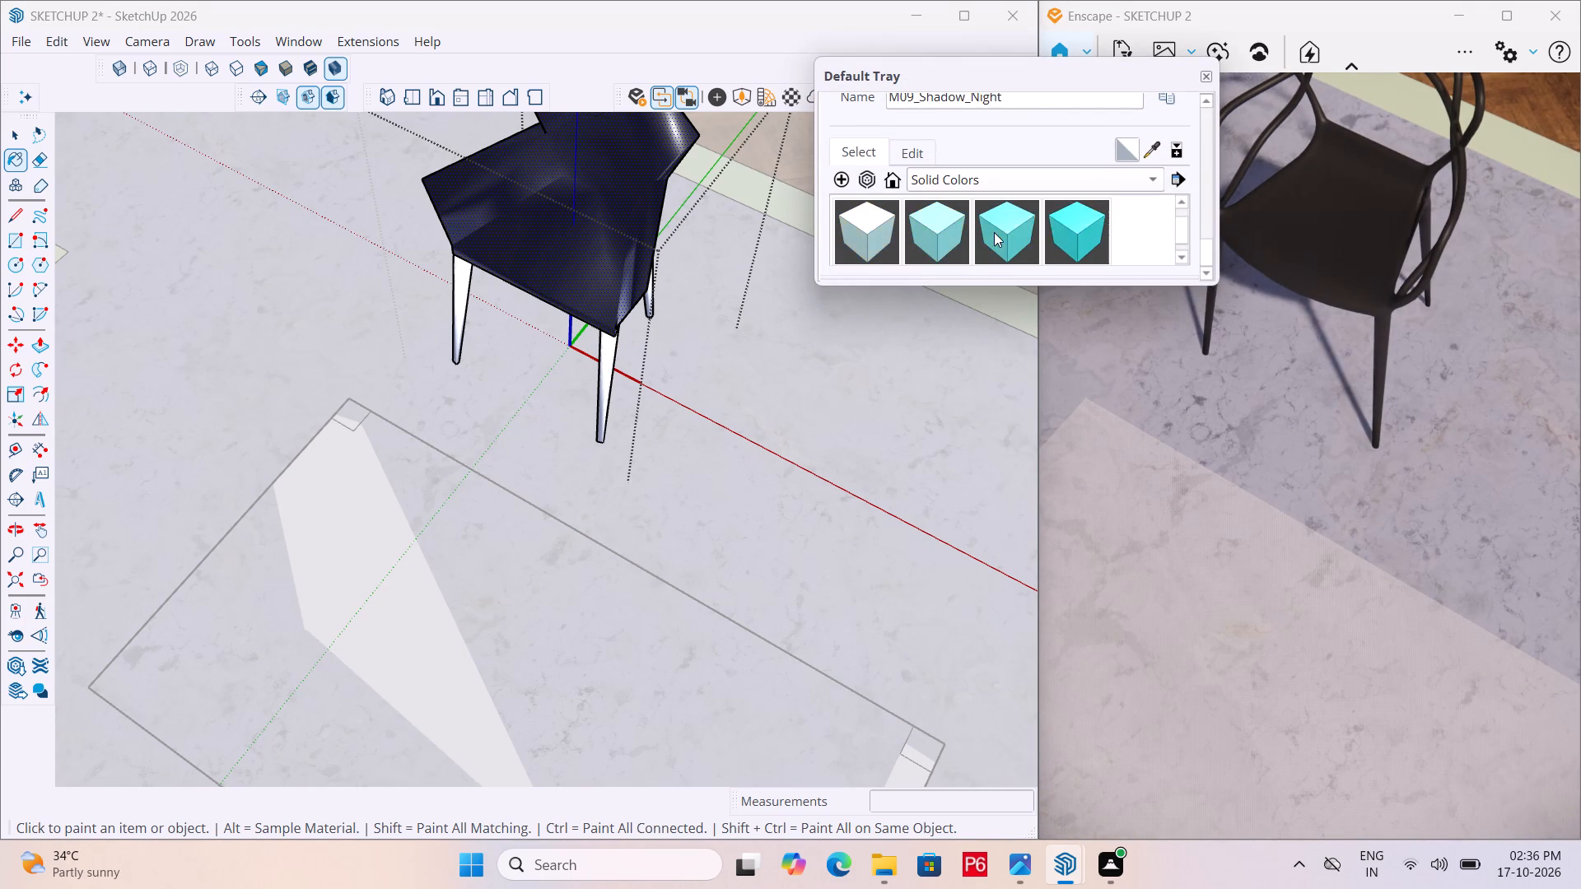
pyautogui.scroll(-17, 1000, 228)
pyautogui.scroll(2, 1000, 227)
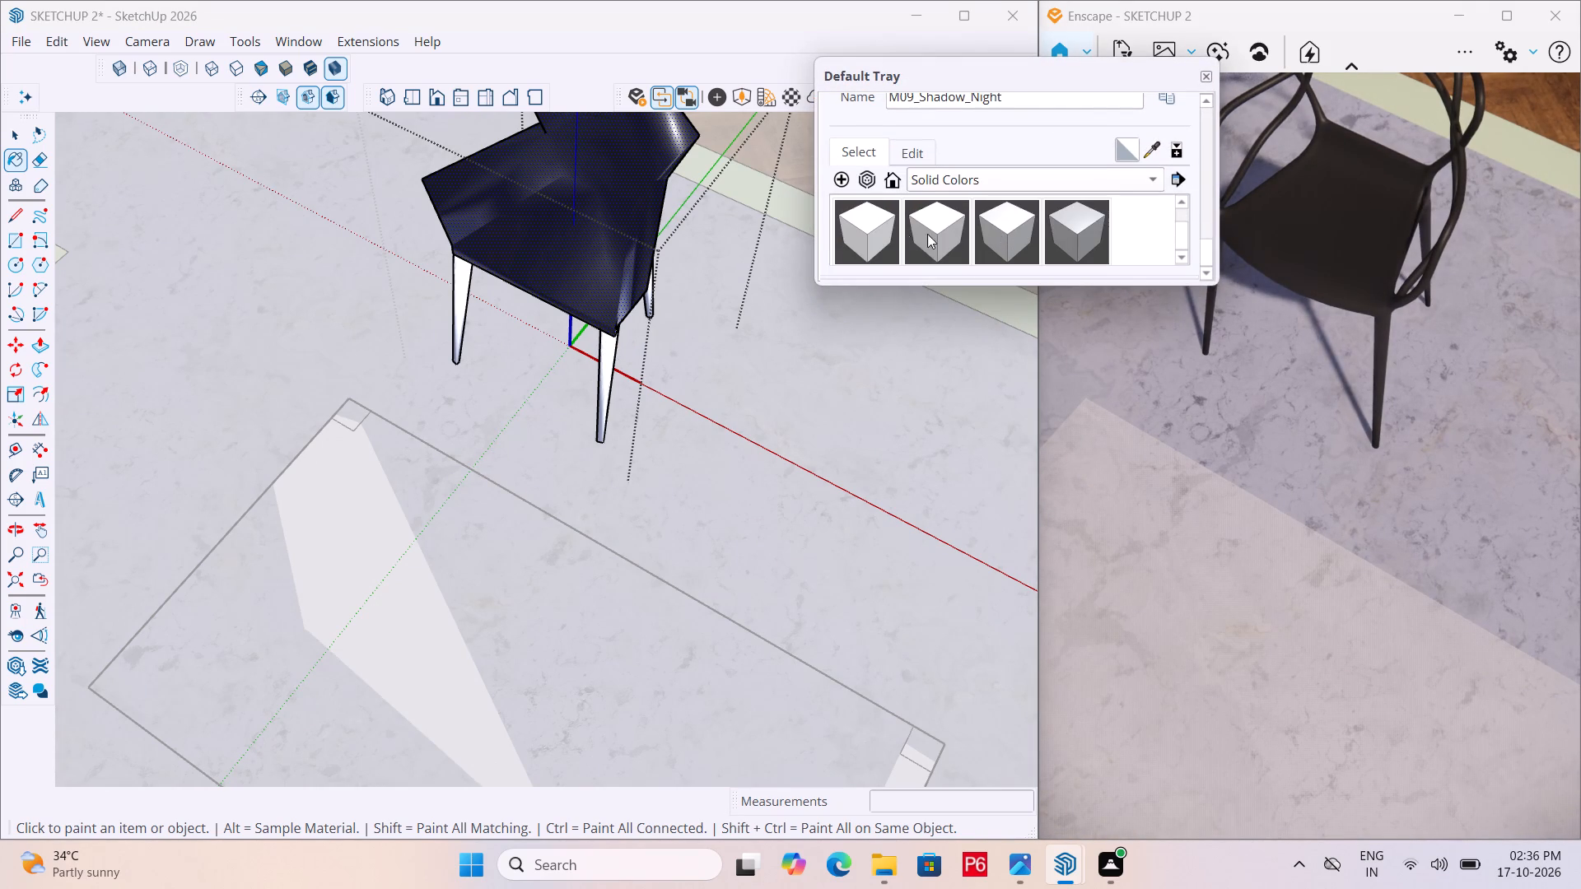
pyautogui.click(871, 234)
pyautogui.scroll(3, 458, 287)
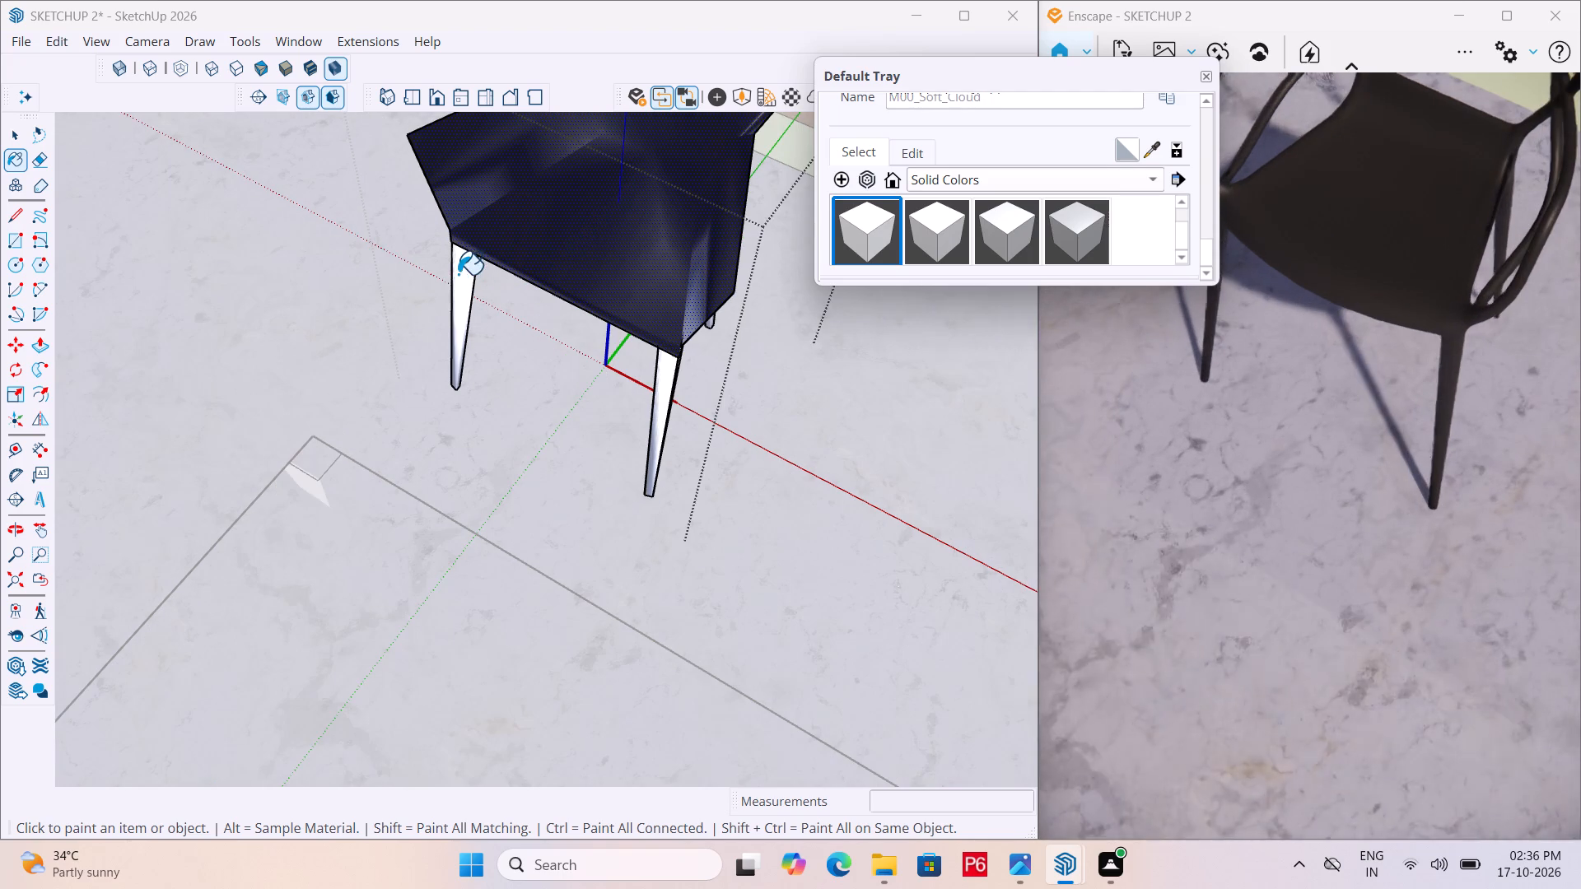
pyautogui.click(458, 273)
pyautogui.click(665, 387)
# Paint the chair's two legs farthest from the table rectangle with M00_Soft_Cloud and leave the chair component.
pyautogui.scroll(-2, 721, 370)
pyautogui.moveTo(635, 372); pyautogui.dragTo(575, 372, button='middle')
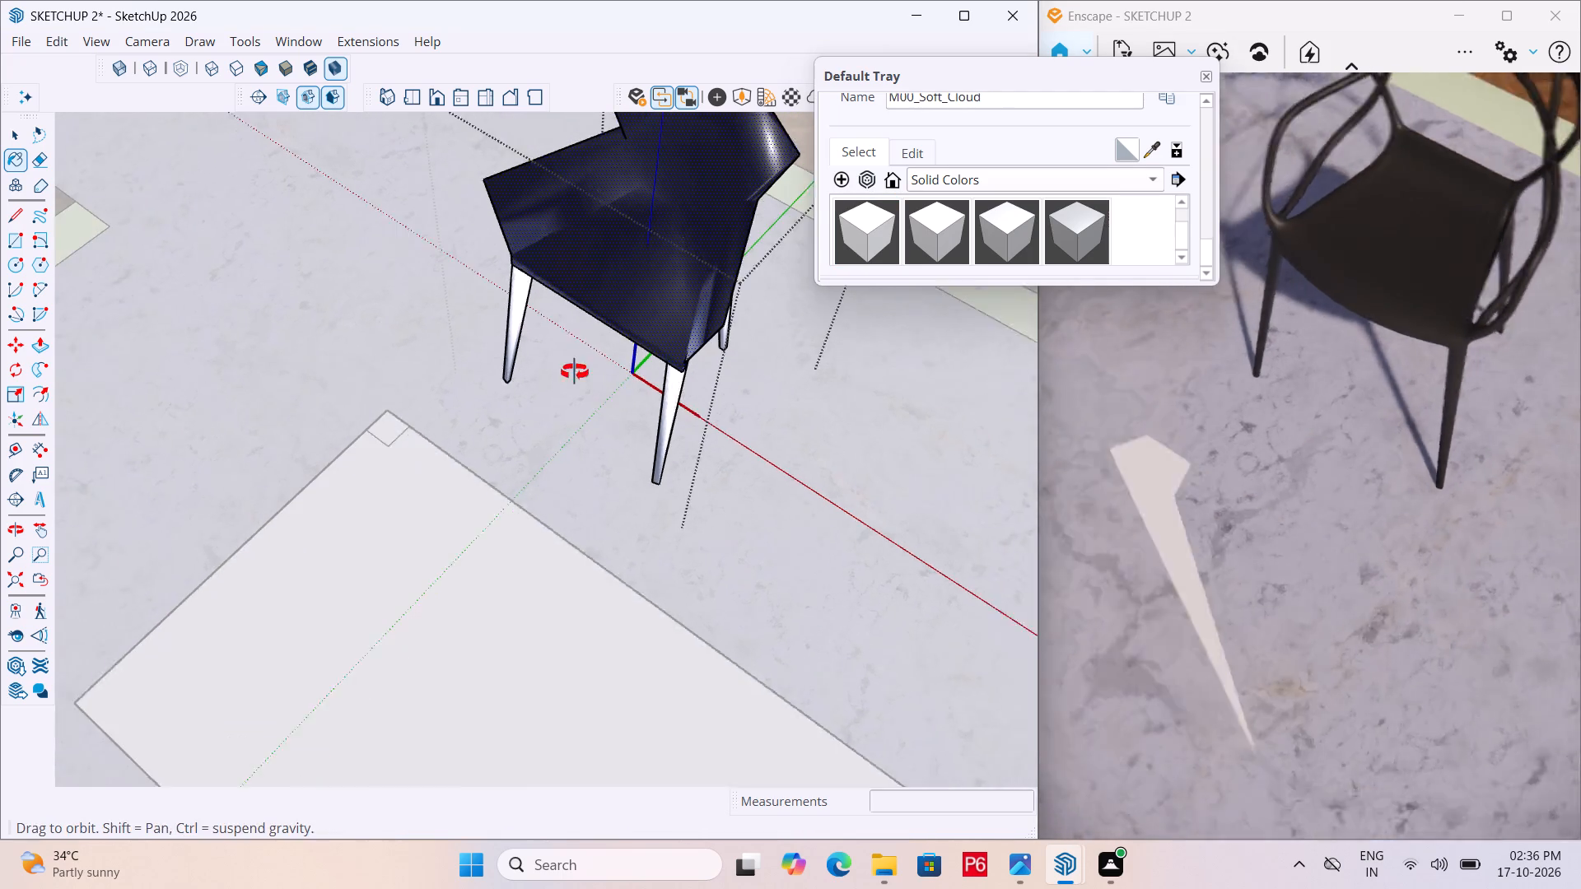
pyautogui.moveTo(575, 372); pyautogui.dragTo(581, 372, button='middle')
pyautogui.scroll(-6, 575, 372)
pyautogui.moveTo(613, 367); pyautogui.dragTo(0, 239, button='middle')
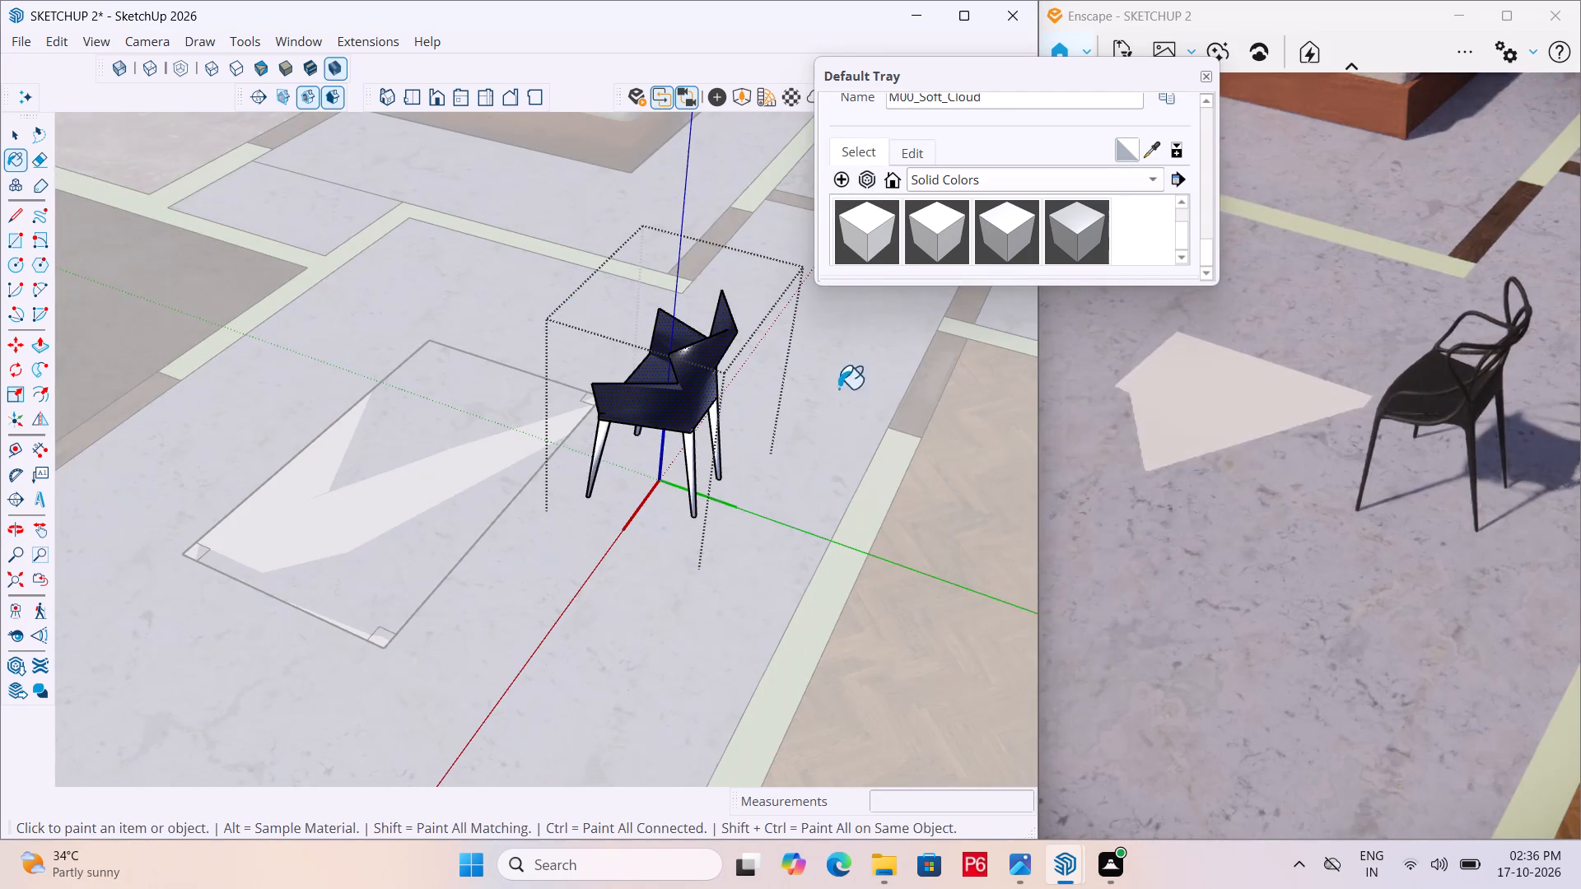
pyautogui.moveTo(838, 389); pyautogui.dragTo(658, 315, button='middle')
pyautogui.scroll(8, 661, 444)
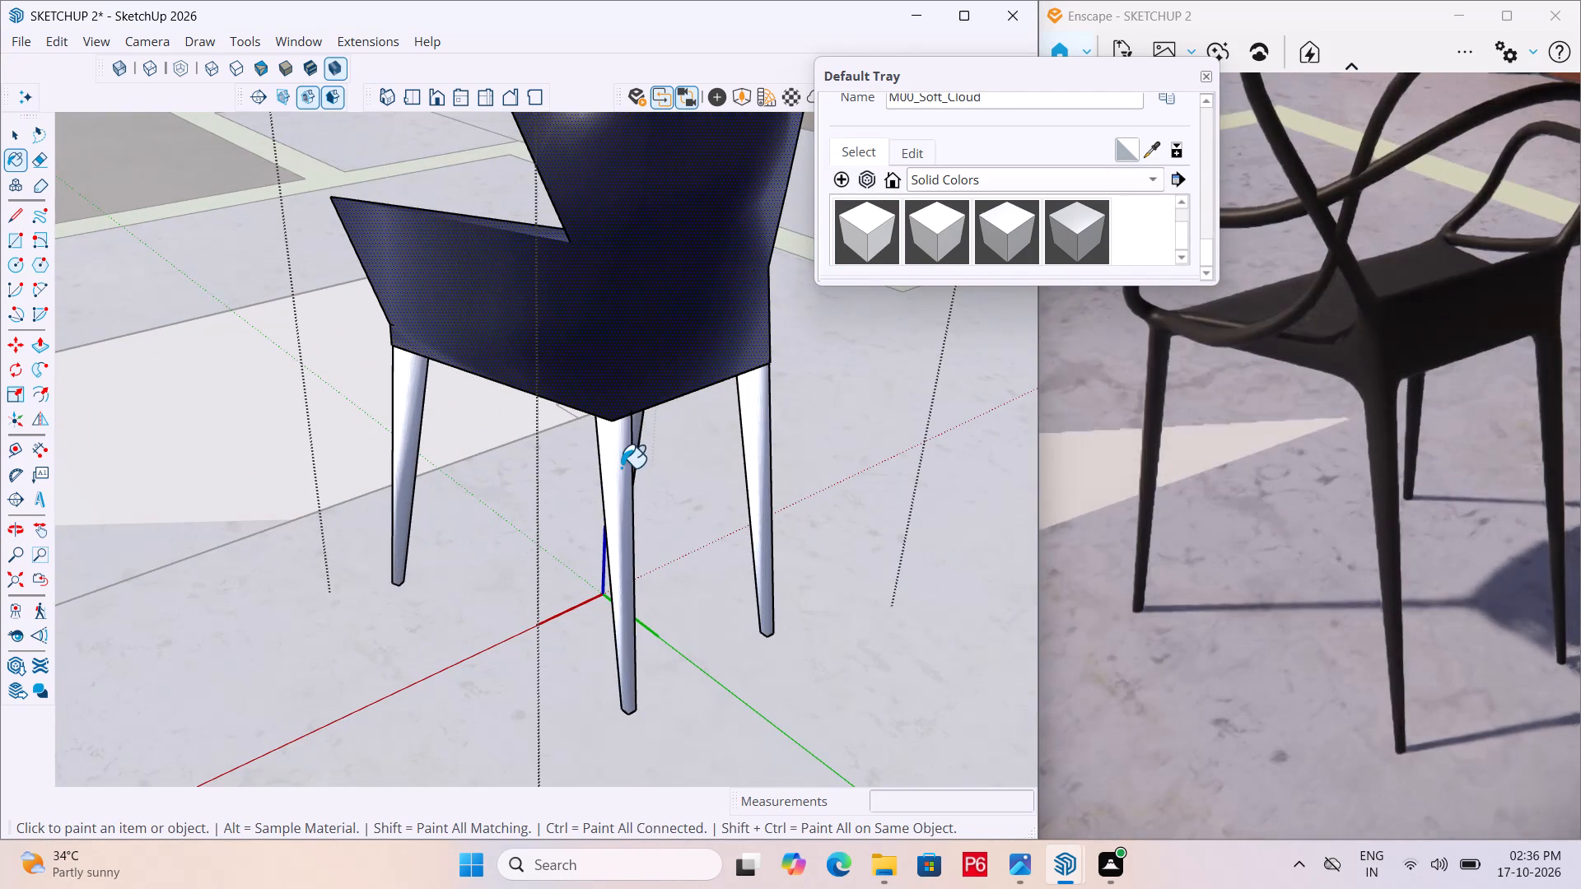
pyautogui.click(621, 468)
pyautogui.click(747, 409)
pyautogui.scroll(-7, 618, 355)
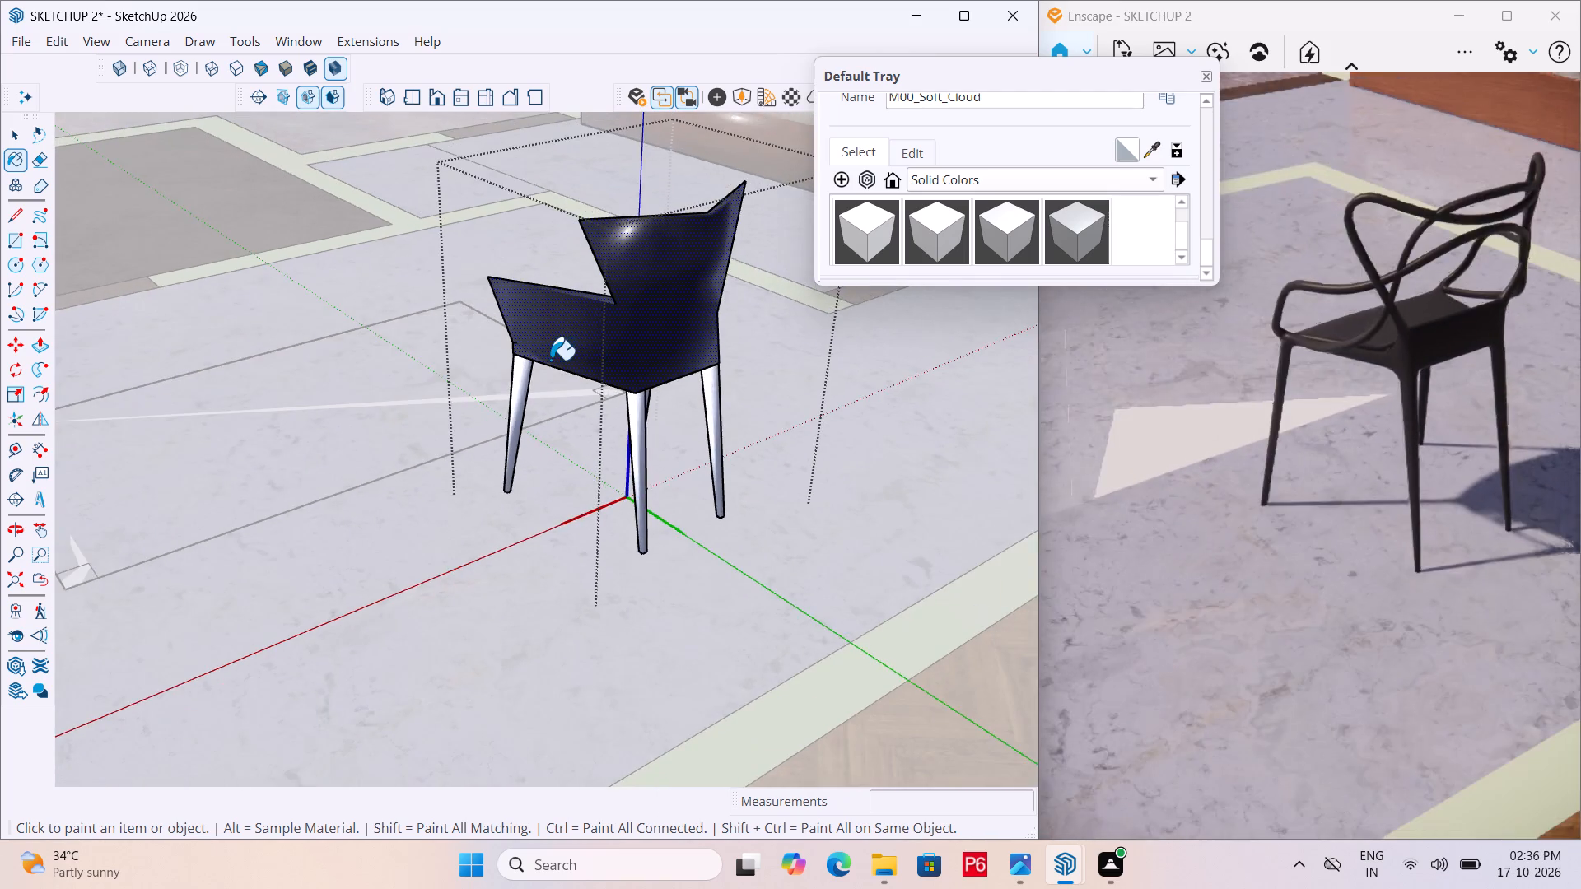
pyautogui.scroll(-4, 550, 361)
pyautogui.moveTo(472, 370); pyautogui.dragTo(1028, 406, button='middle')
pyautogui.moveTo(420, 352); pyautogui.dragTo(865, 383, button='middle')
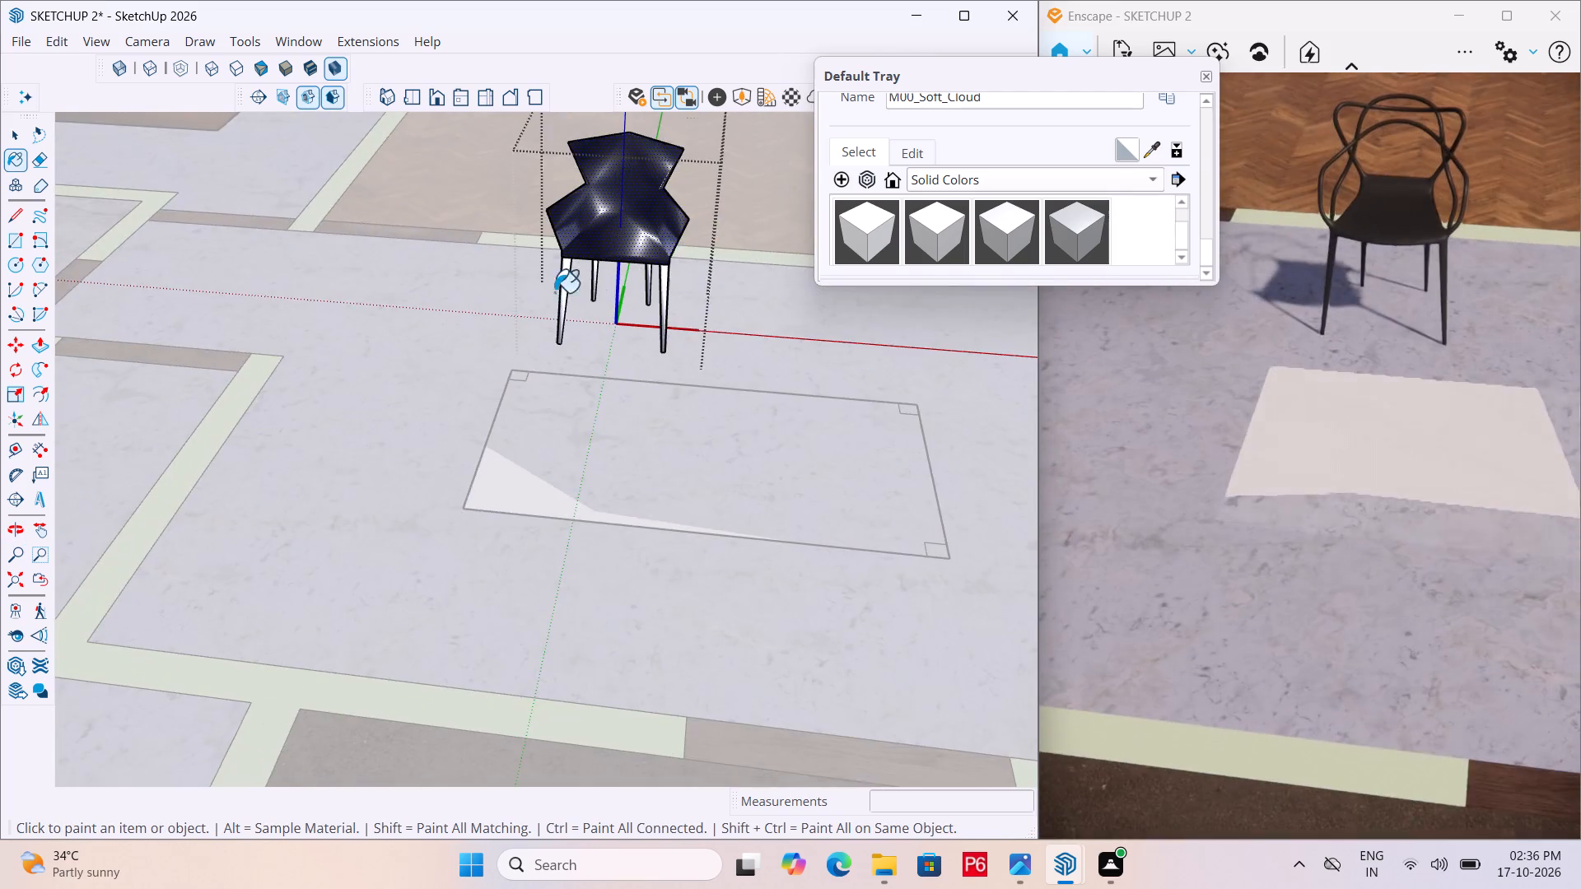
pyautogui.scroll(-17, 549, 292)
pyautogui.press('space')
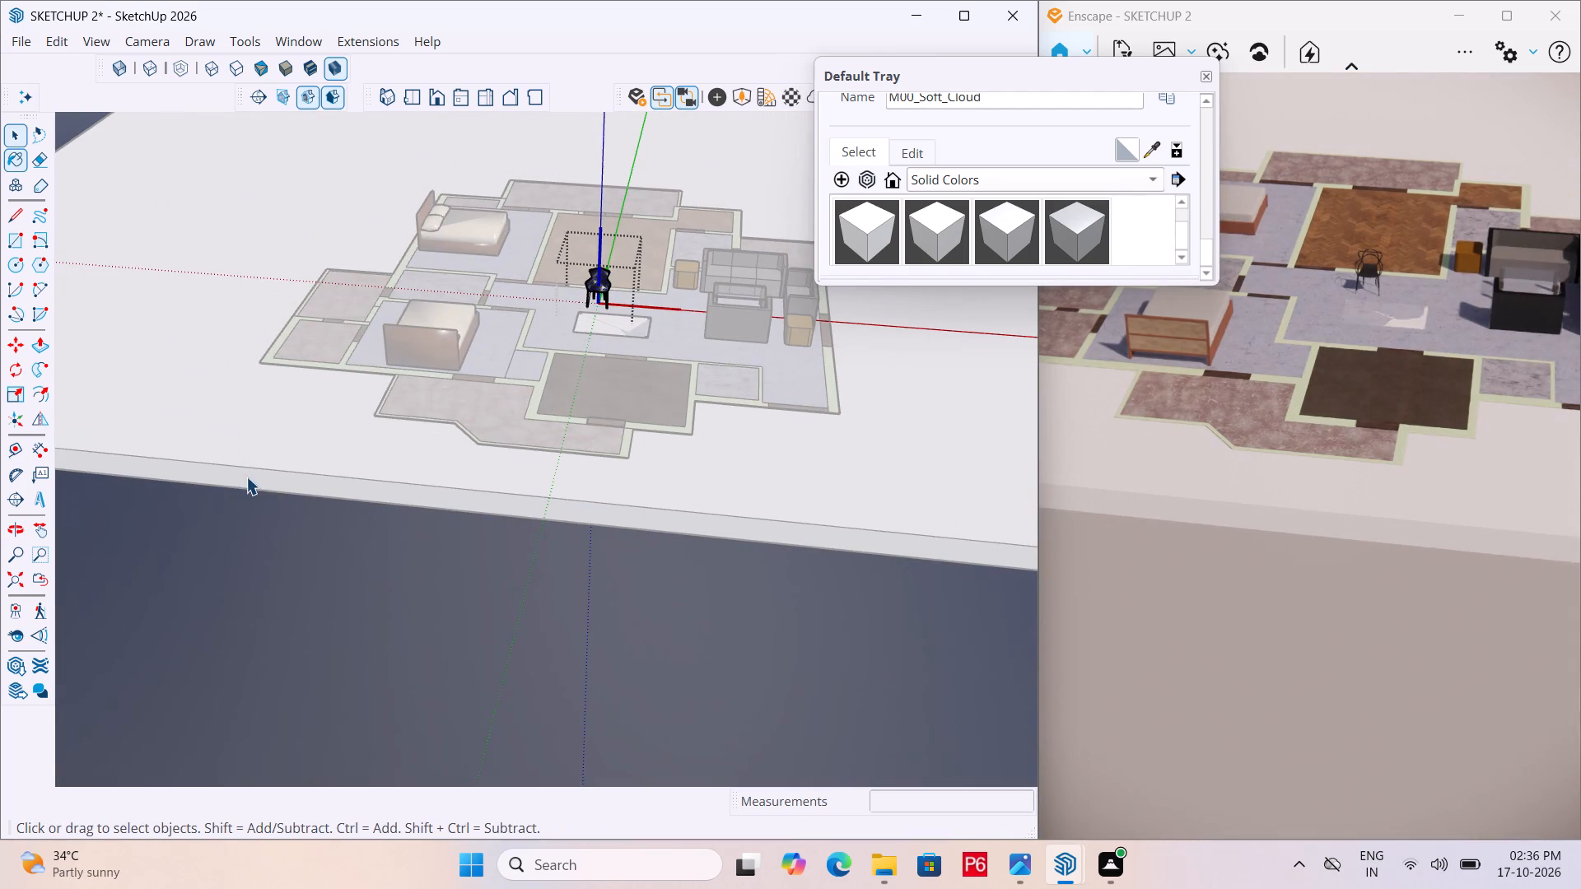
pyautogui.click(269, 514)
# Draw a 3" by 3" square at the table rectangle's remaining corner, the one at the component's origin.
pyautogui.scroll(6, 650, 244)
pyautogui.moveTo(590, 311); pyautogui.dragTo(403, 311, button='middle')
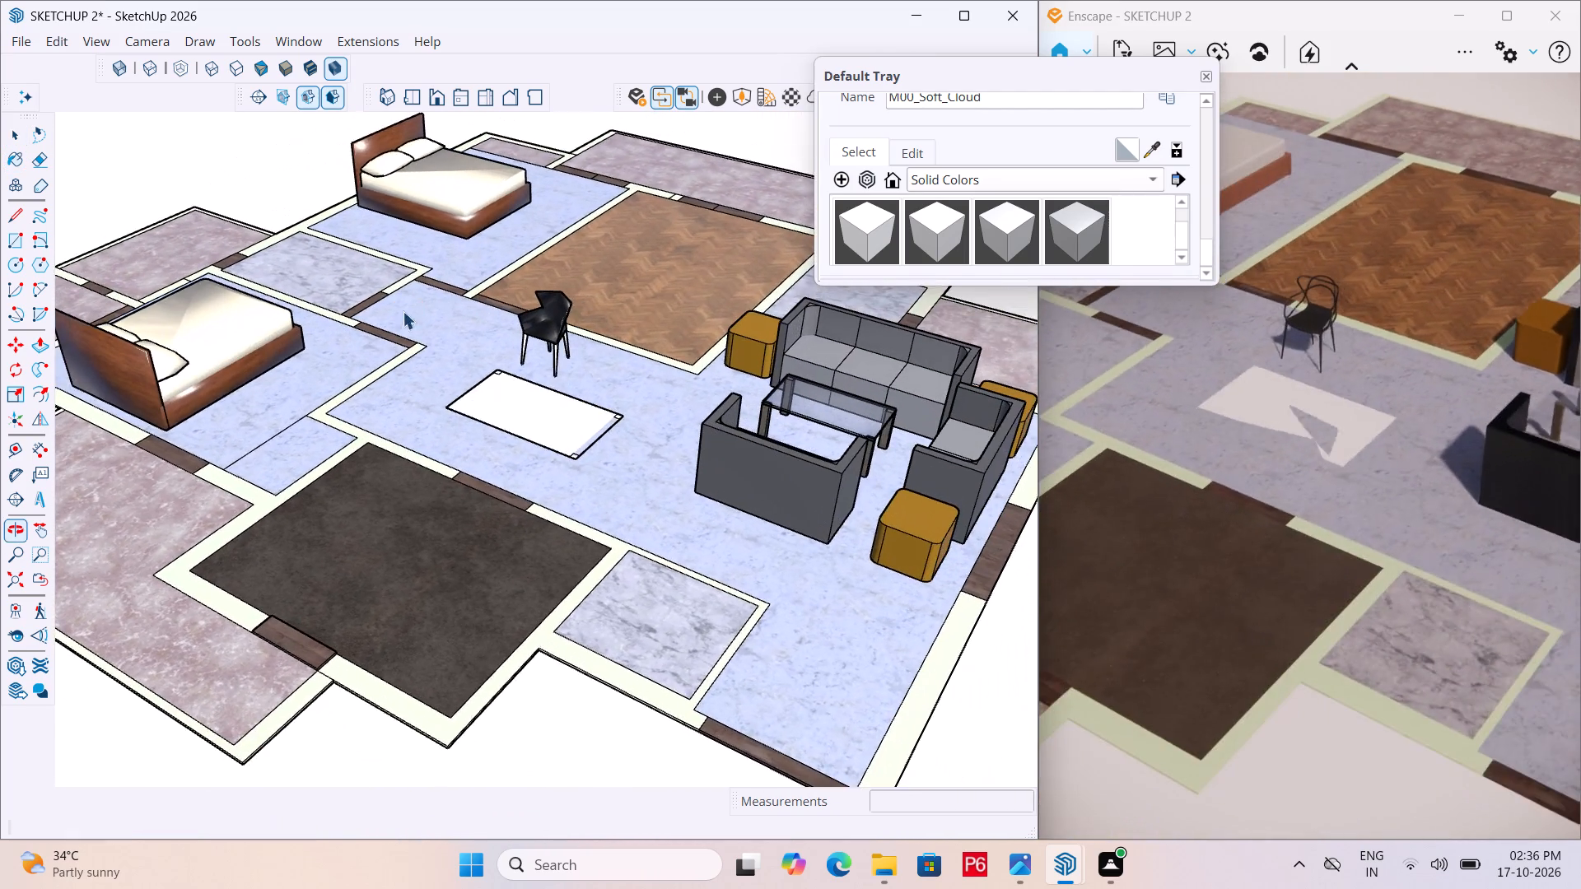
pyautogui.scroll(9, 535, 414)
pyautogui.scroll(3, 343, 379)
pyautogui.moveTo(321, 398); pyautogui.dragTo(348, 514, button='middle')
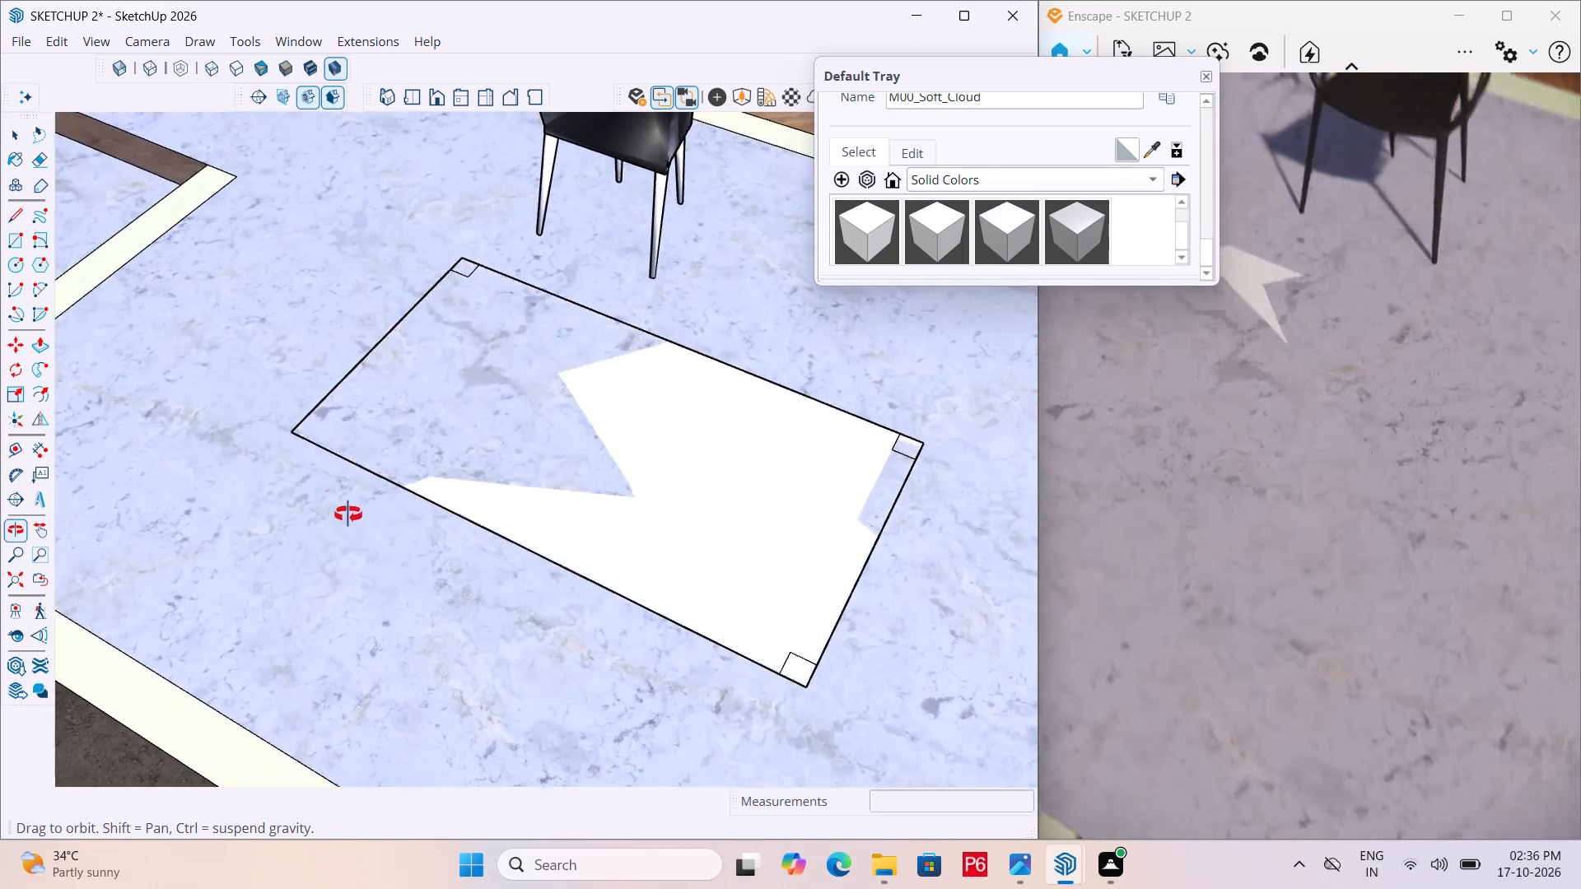
pyautogui.moveTo(348, 514); pyautogui.dragTo(348, 527, button='middle')
pyautogui.scroll(5, 298, 429)
pyautogui.doubleClick(390, 436)
pyautogui.click(391, 419)
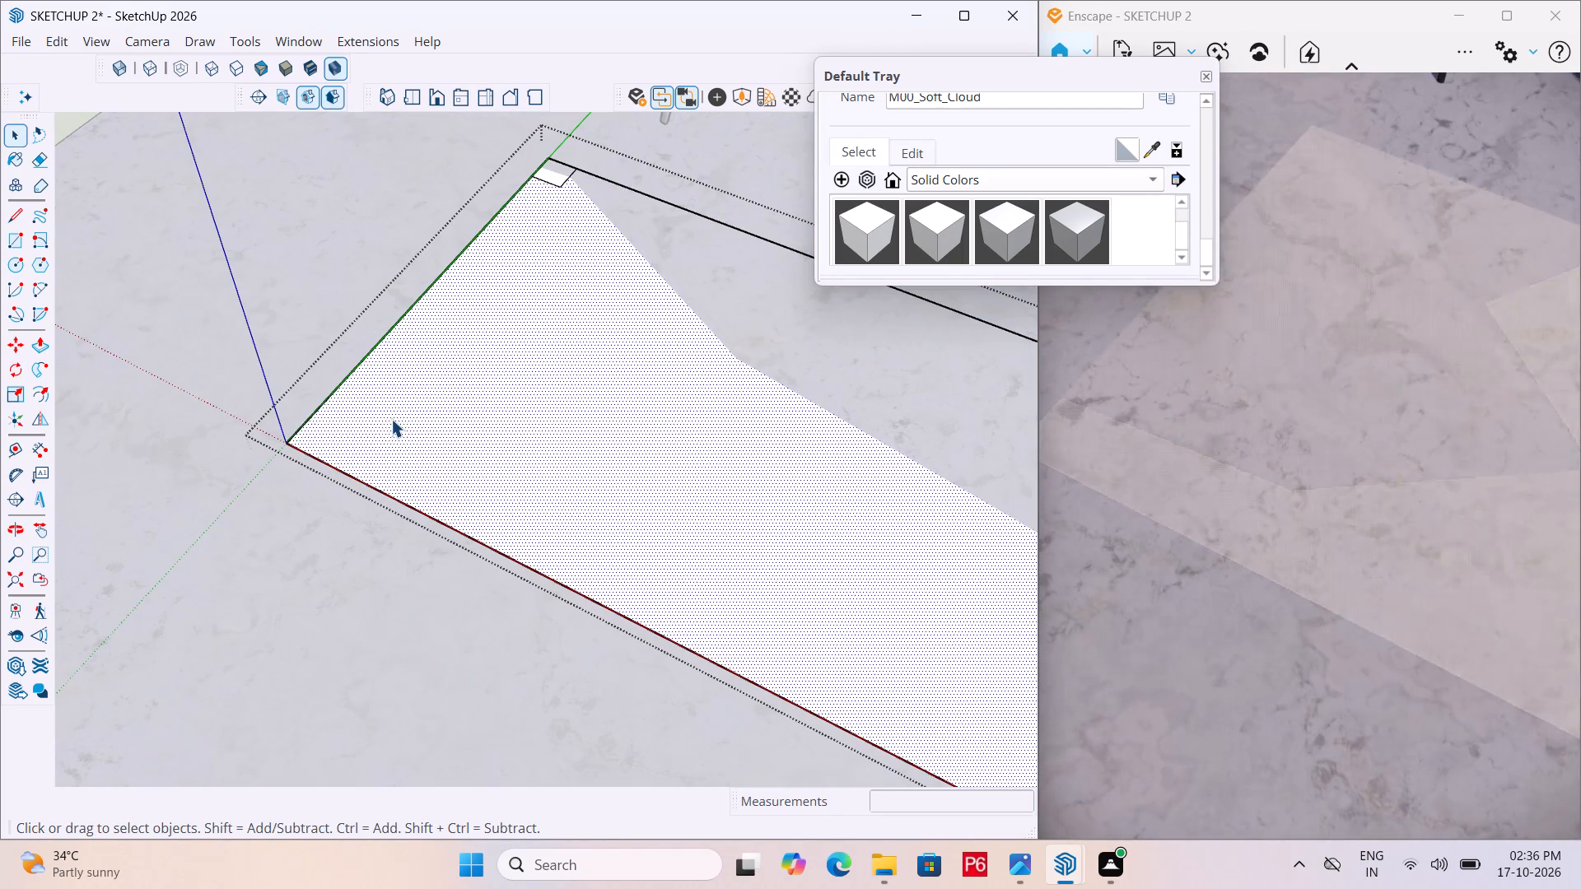
pyautogui.press('r')
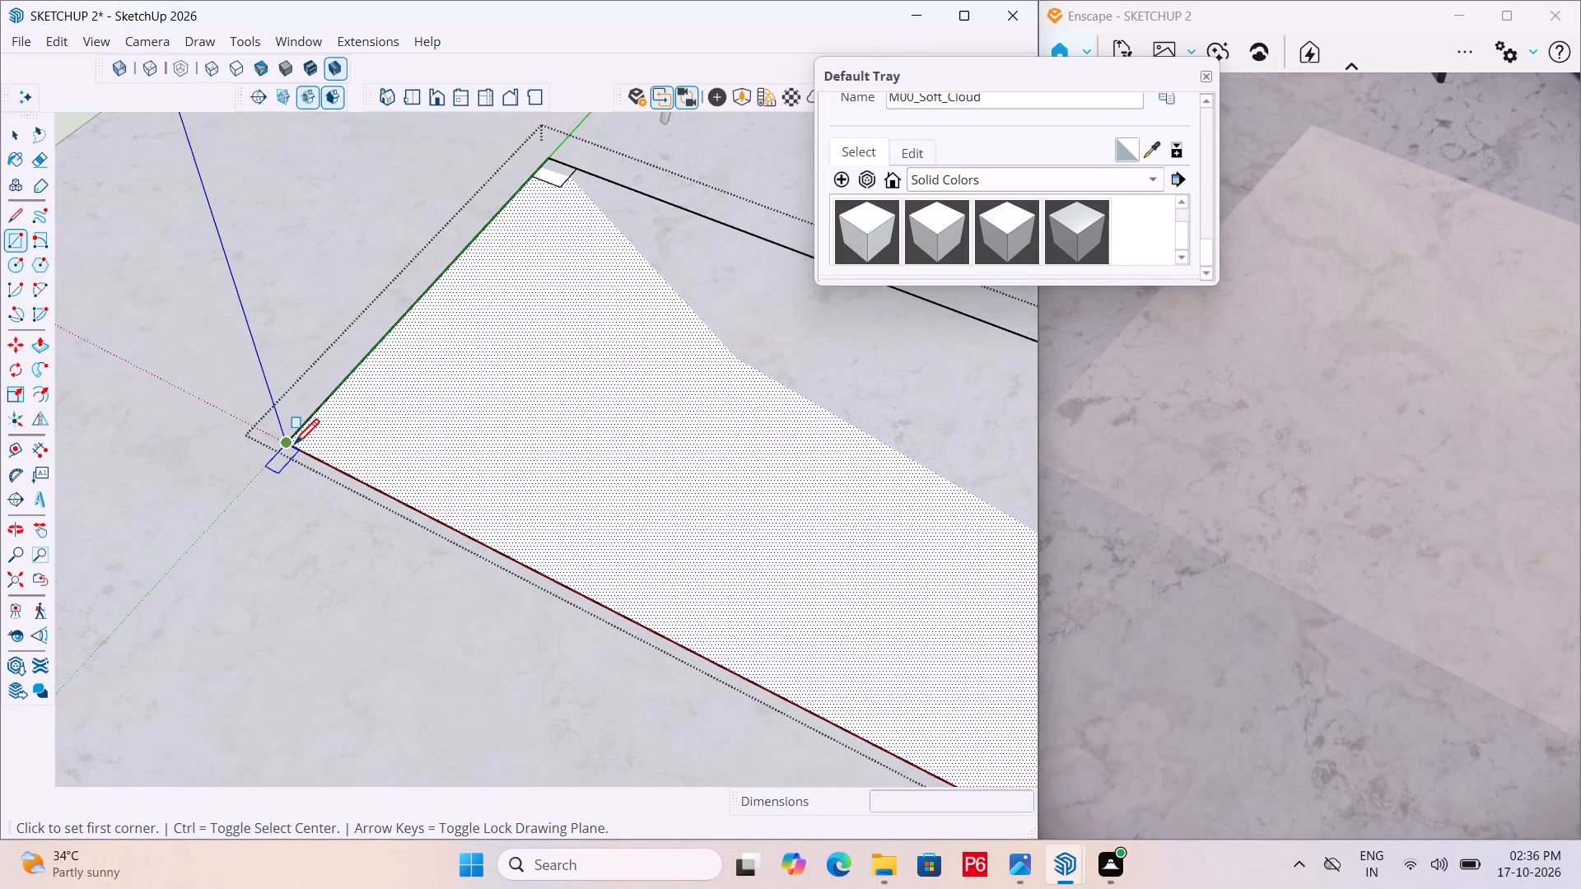
pyautogui.click(292, 447)
pyautogui.write('3",3"')
pyautogui.press('Return')
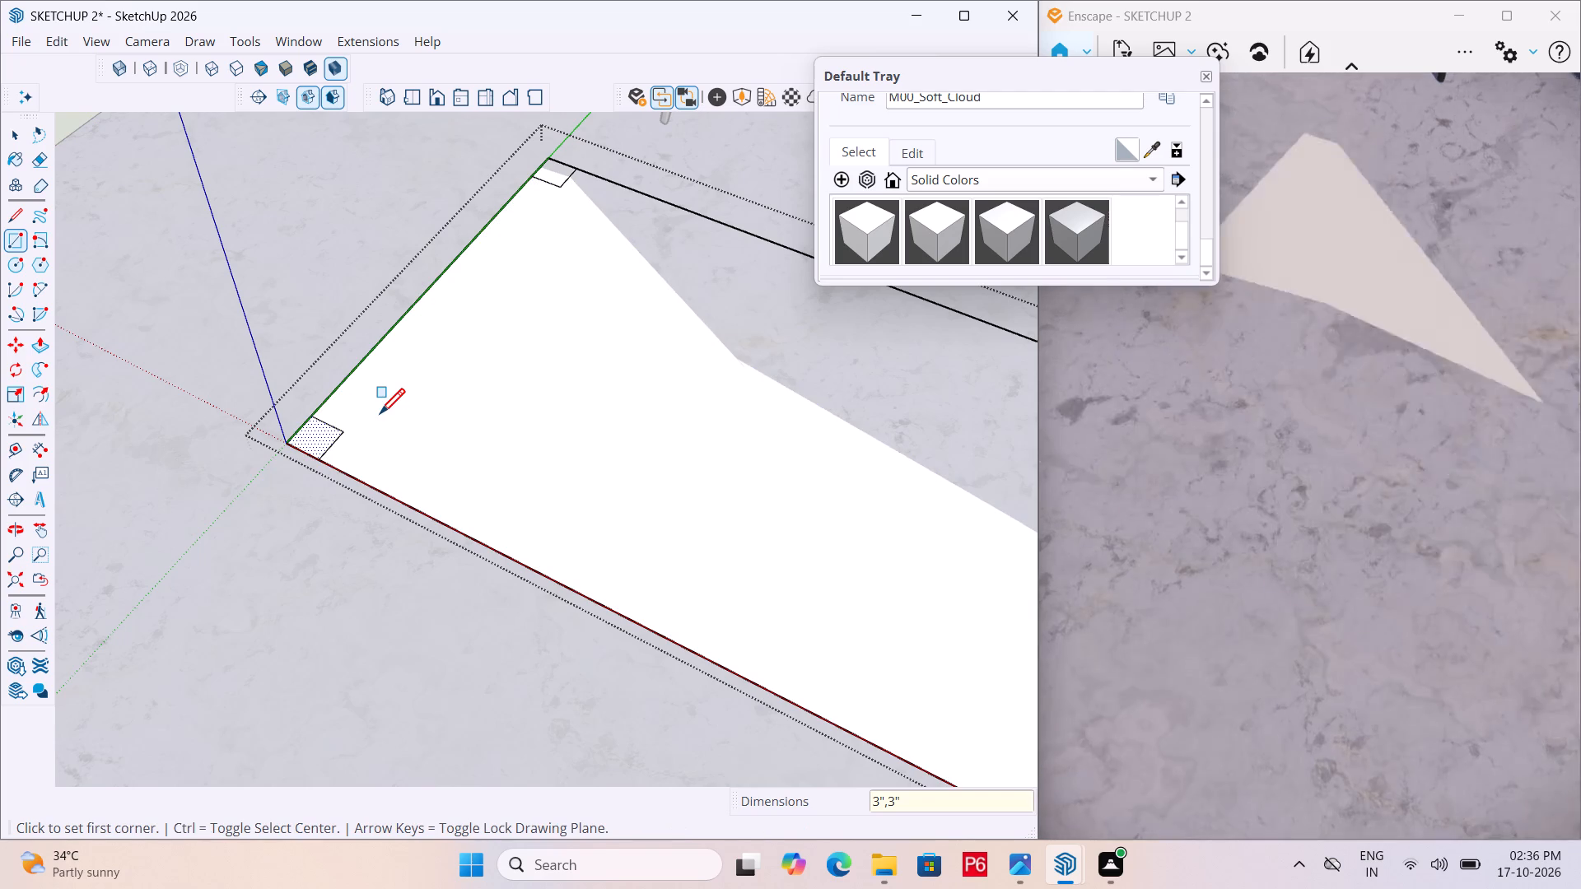
# Push/Pull the 3" square at the table component's origin up 2' to form the first leg.
pyautogui.press('space')
pyautogui.press('p')
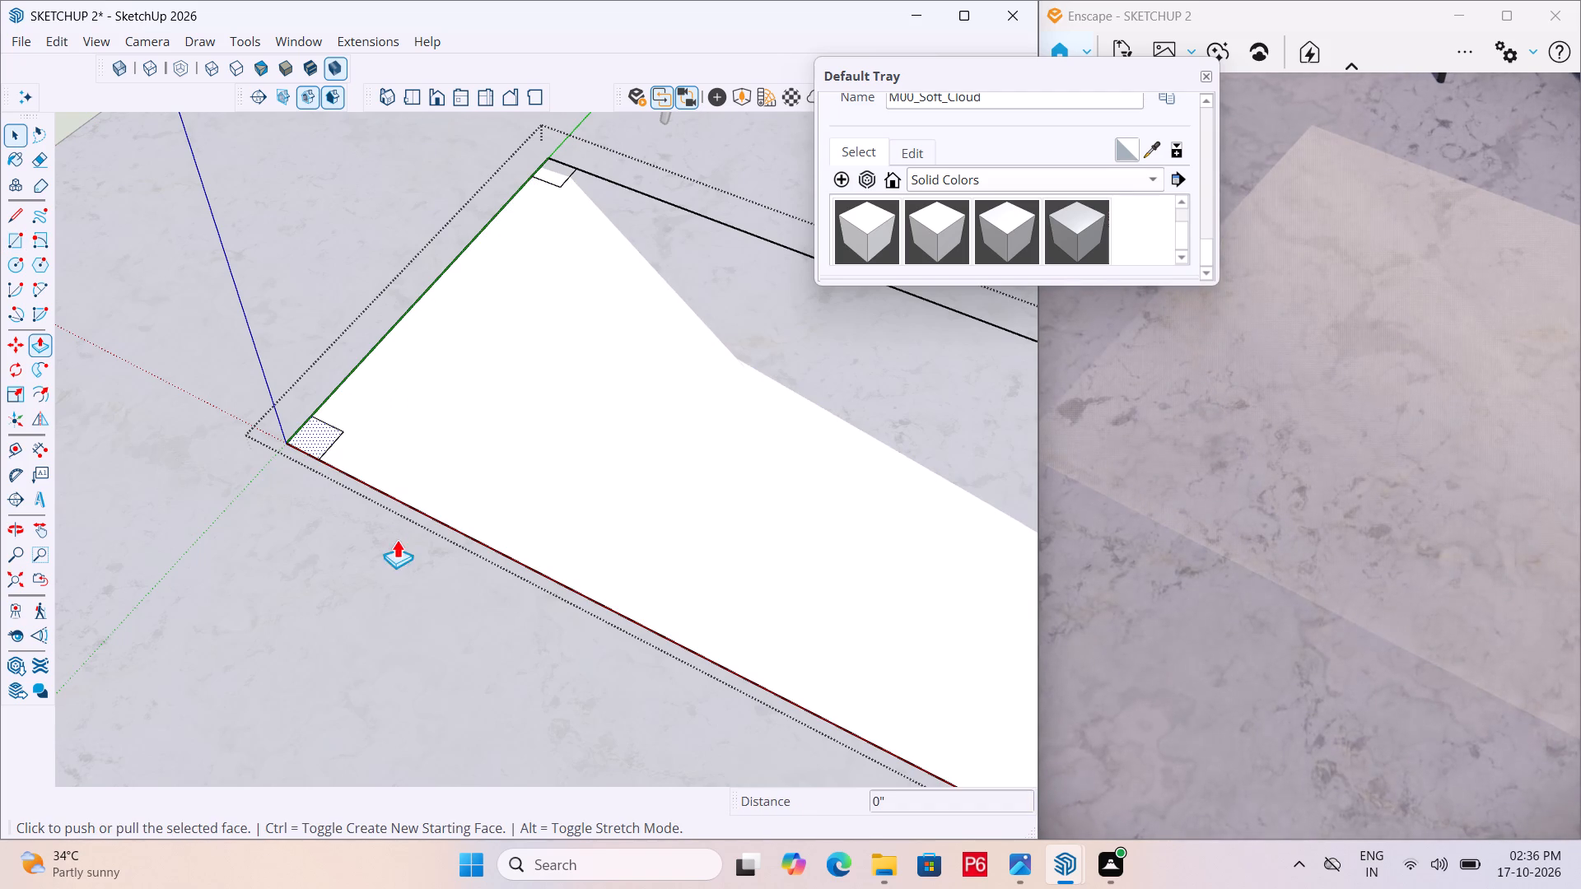
pyautogui.click(306, 427)
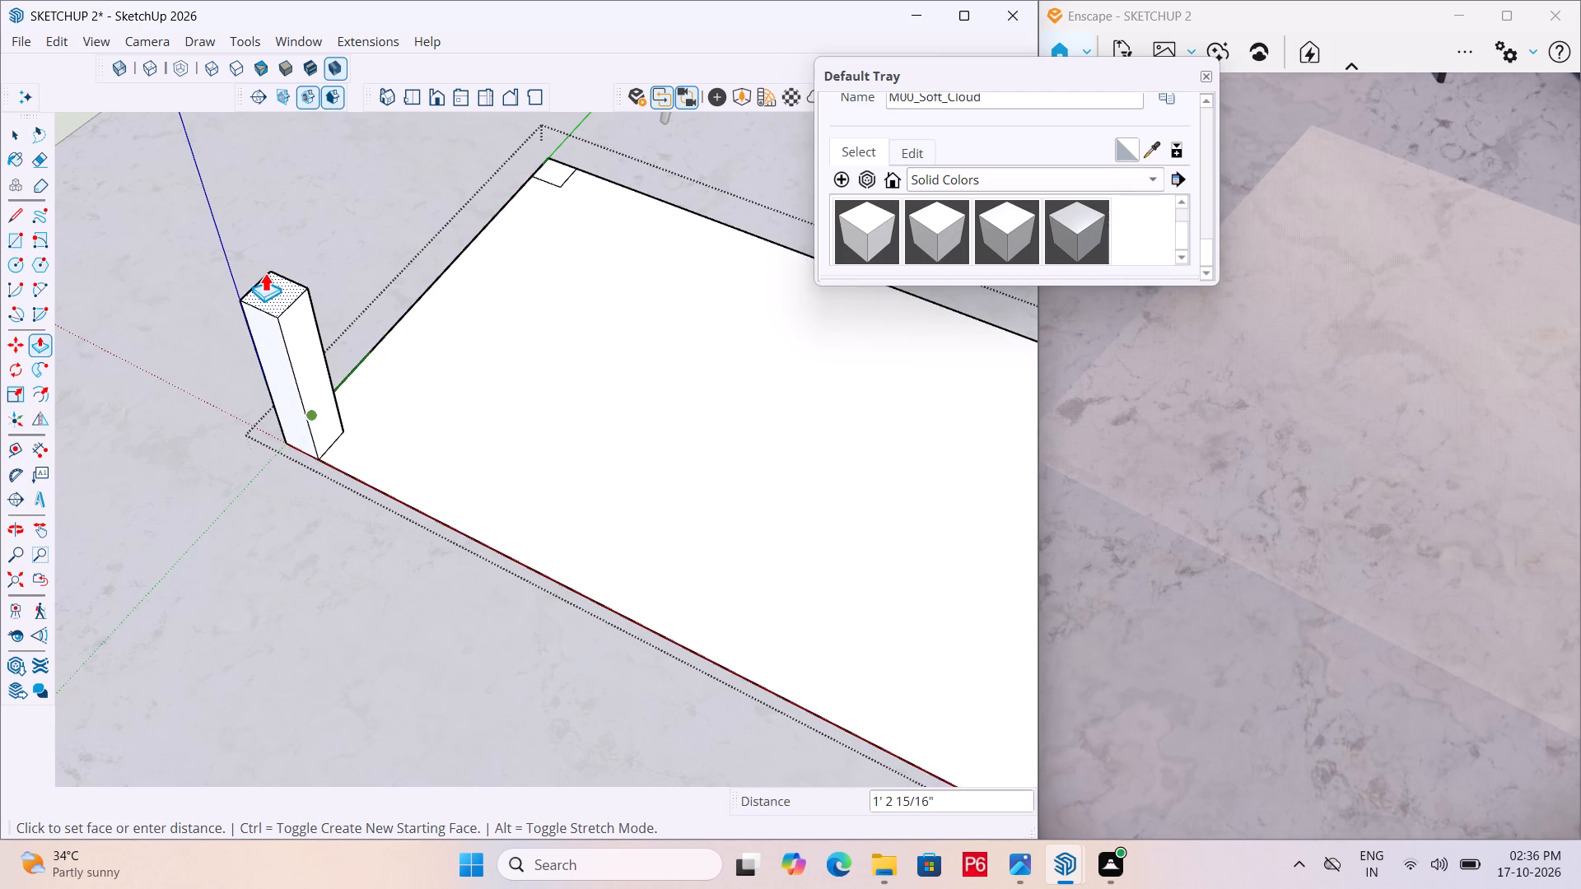
pyautogui.scroll(-9, 265, 272)
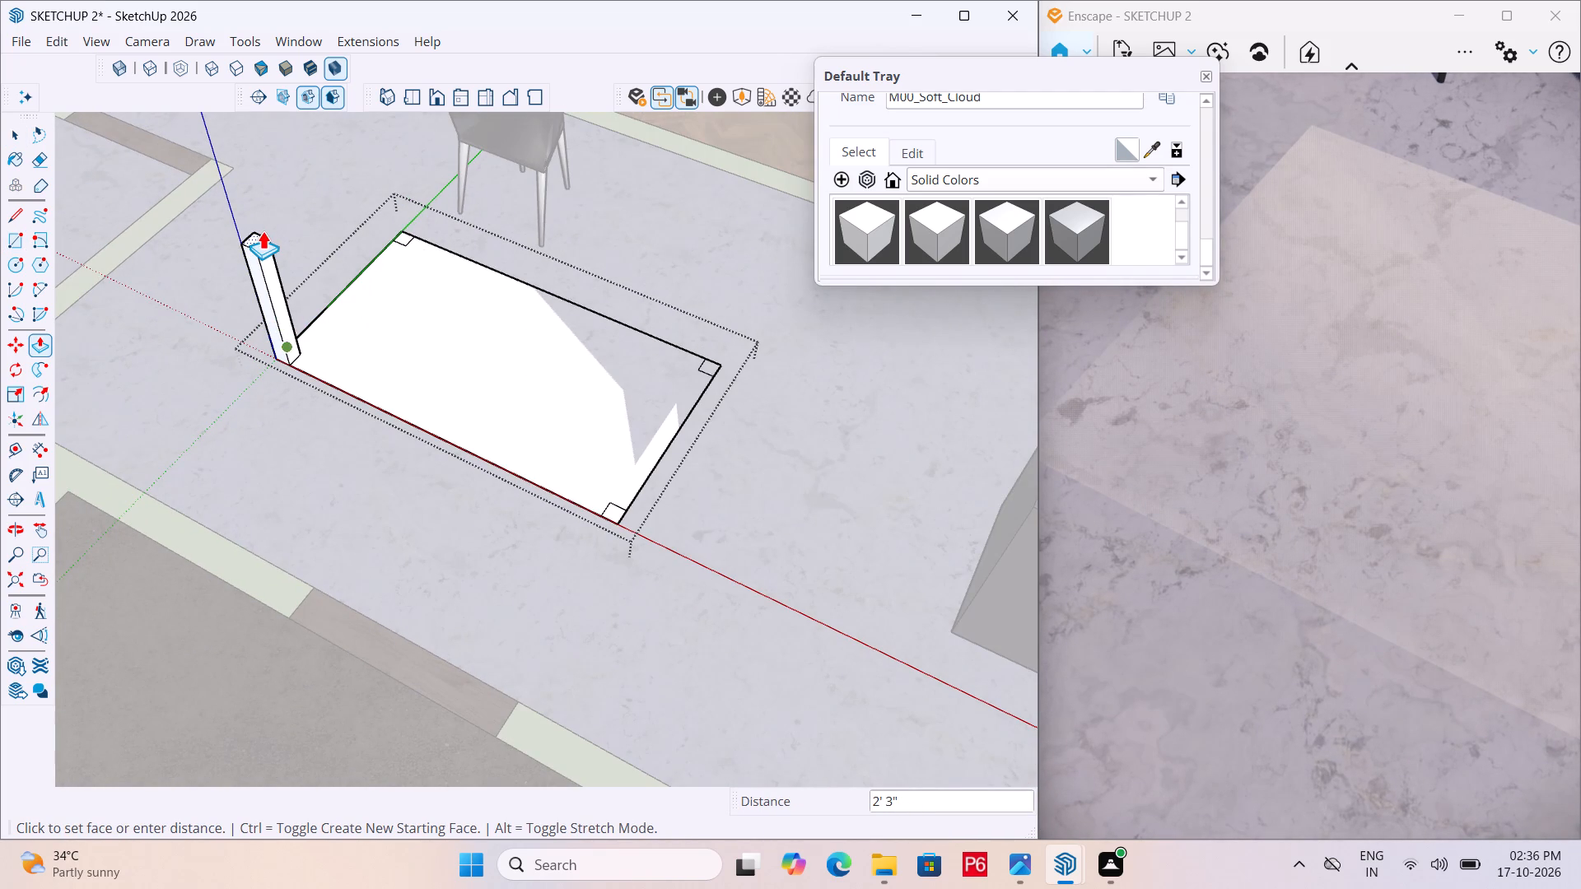
pyautogui.write("2'")
pyautogui.press('Return')
pyautogui.press('Return')
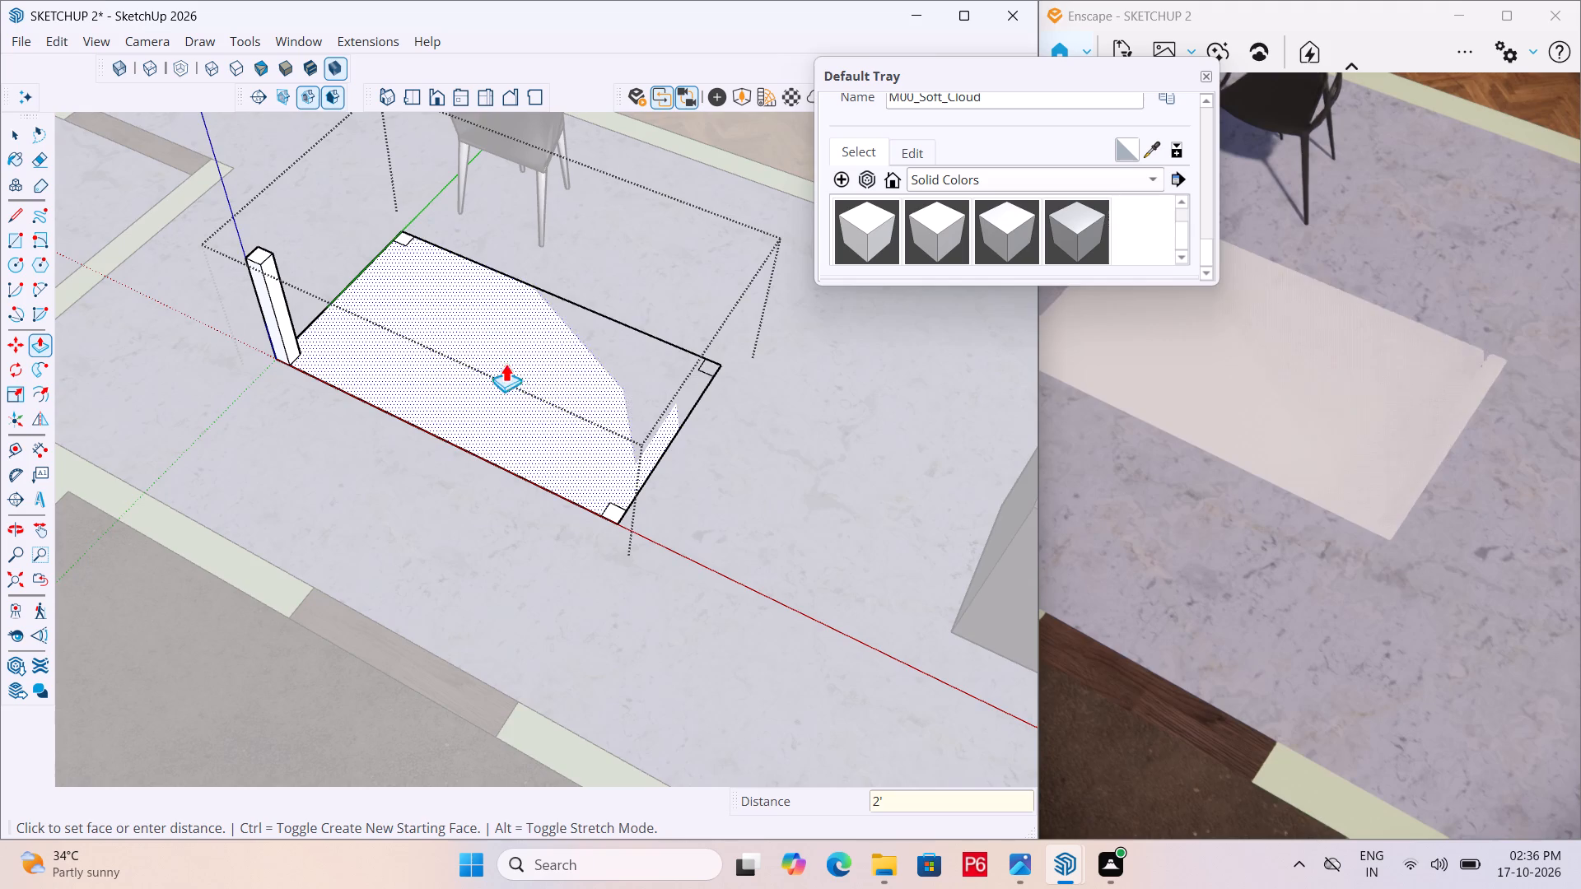
# Repeat the 2' extrusion on the other three corner squares to complete the table legs.
pyautogui.scroll(5, 392, 165)
pyautogui.doubleClick(413, 282)
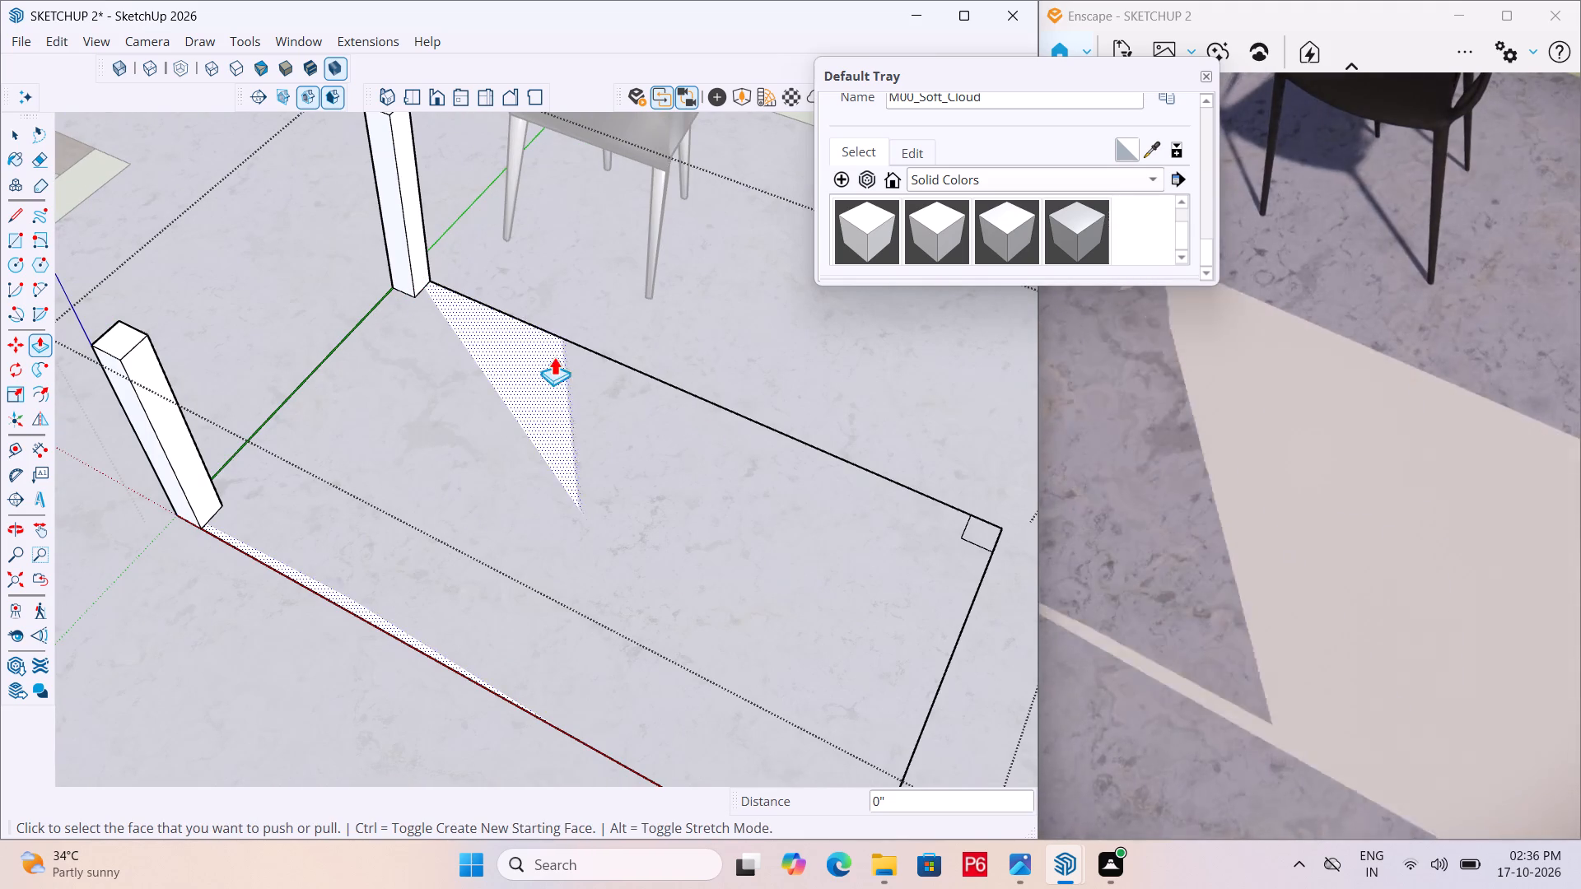
pyautogui.doubleClick(984, 533)
pyautogui.scroll(-5, 756, 442)
pyautogui.scroll(4, 795, 688)
pyautogui.doubleClick(796, 685)
pyautogui.scroll(-3, 714, 578)
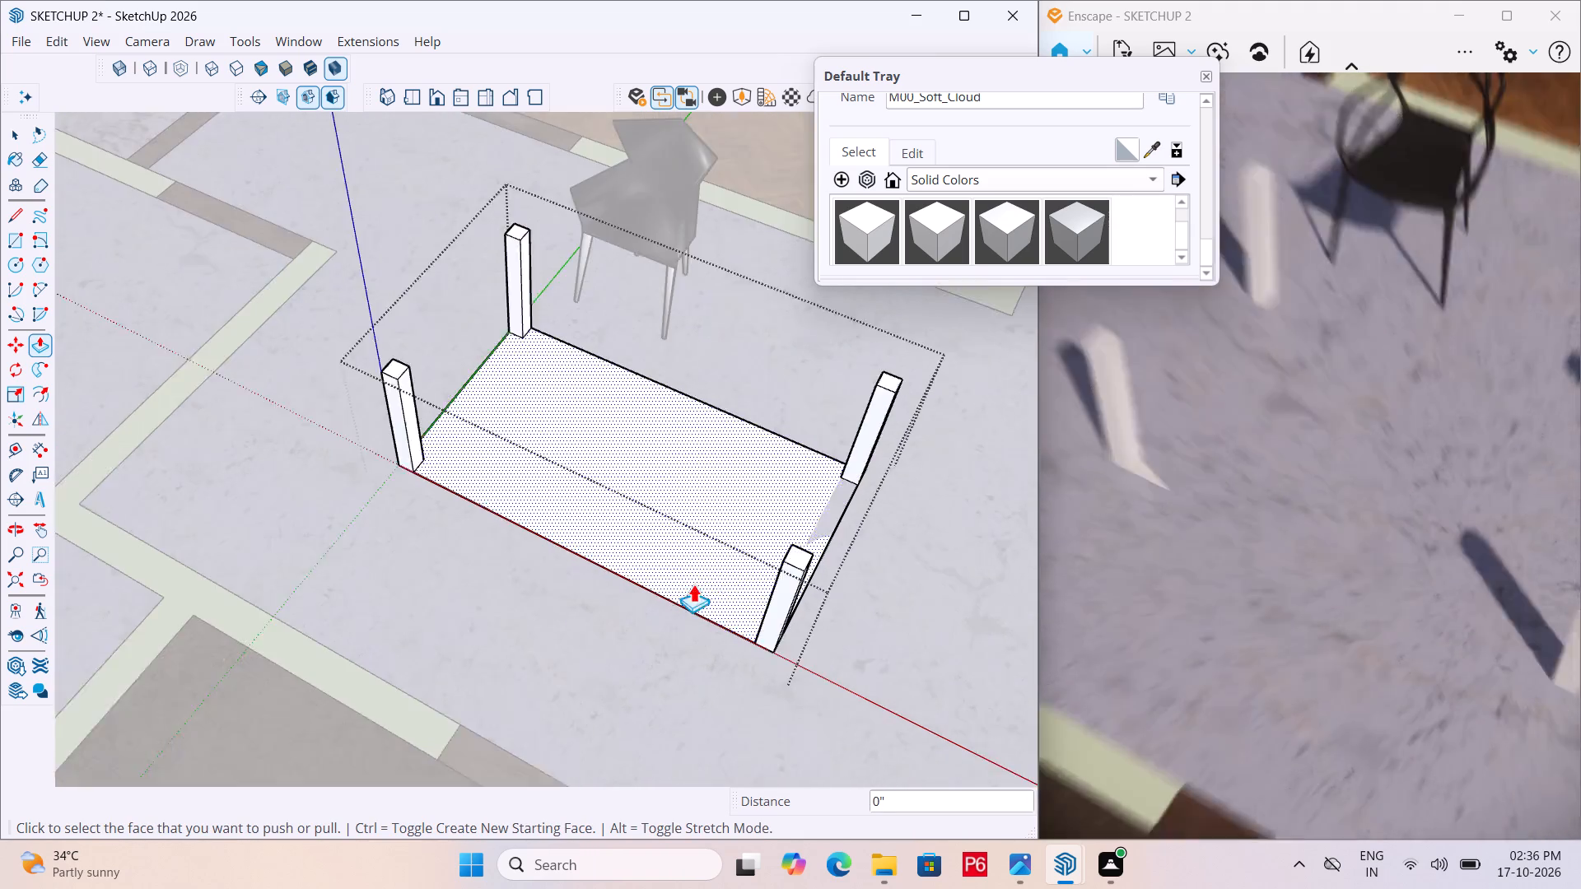
pyautogui.scroll(-9, 693, 584)
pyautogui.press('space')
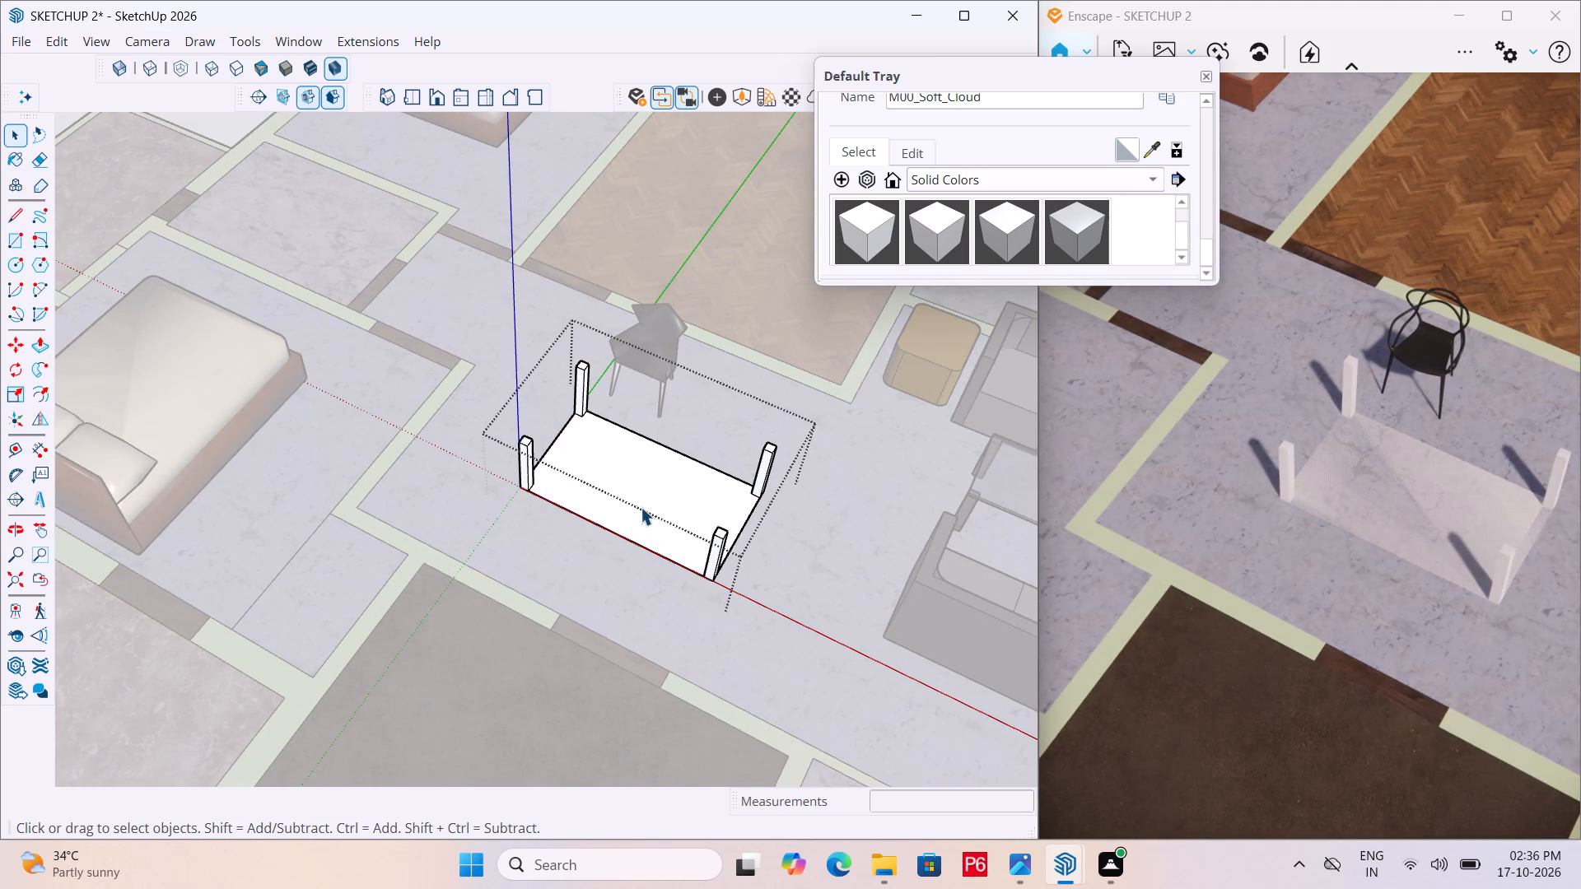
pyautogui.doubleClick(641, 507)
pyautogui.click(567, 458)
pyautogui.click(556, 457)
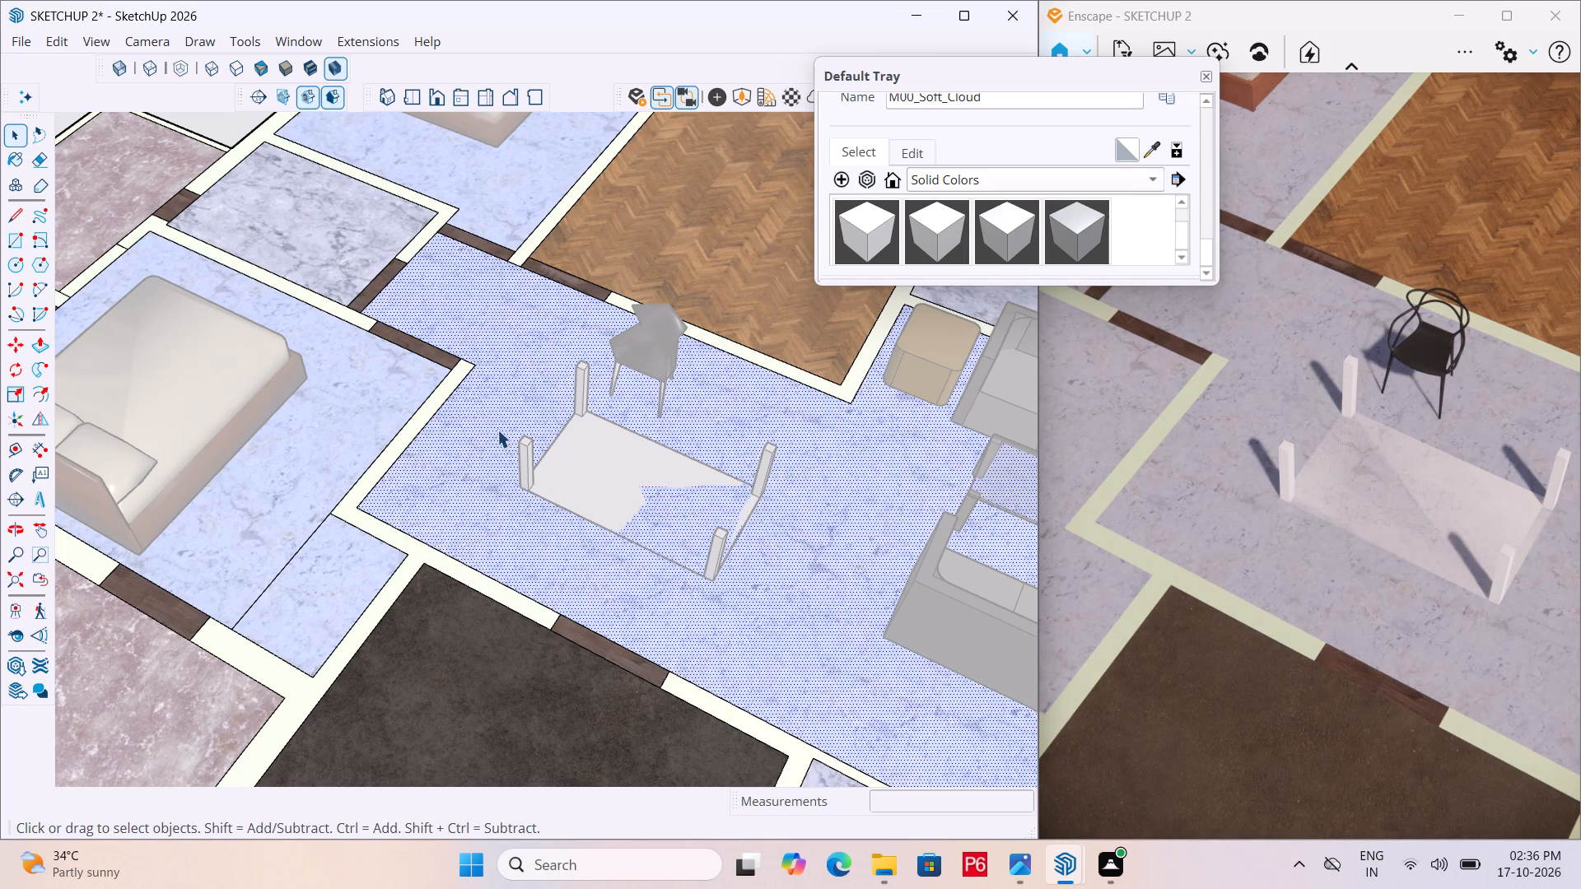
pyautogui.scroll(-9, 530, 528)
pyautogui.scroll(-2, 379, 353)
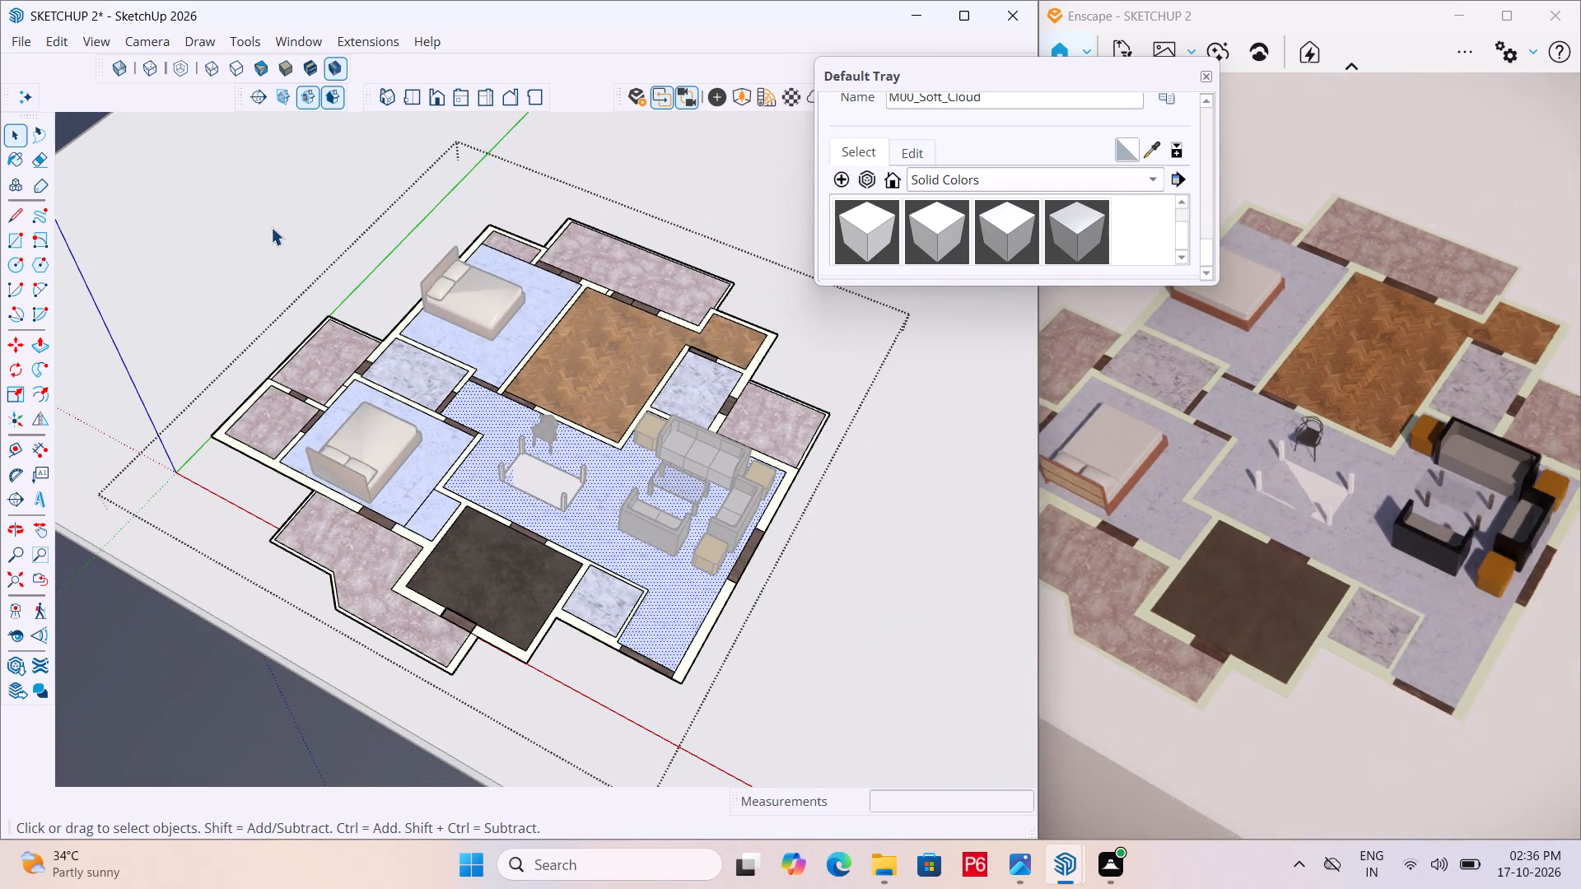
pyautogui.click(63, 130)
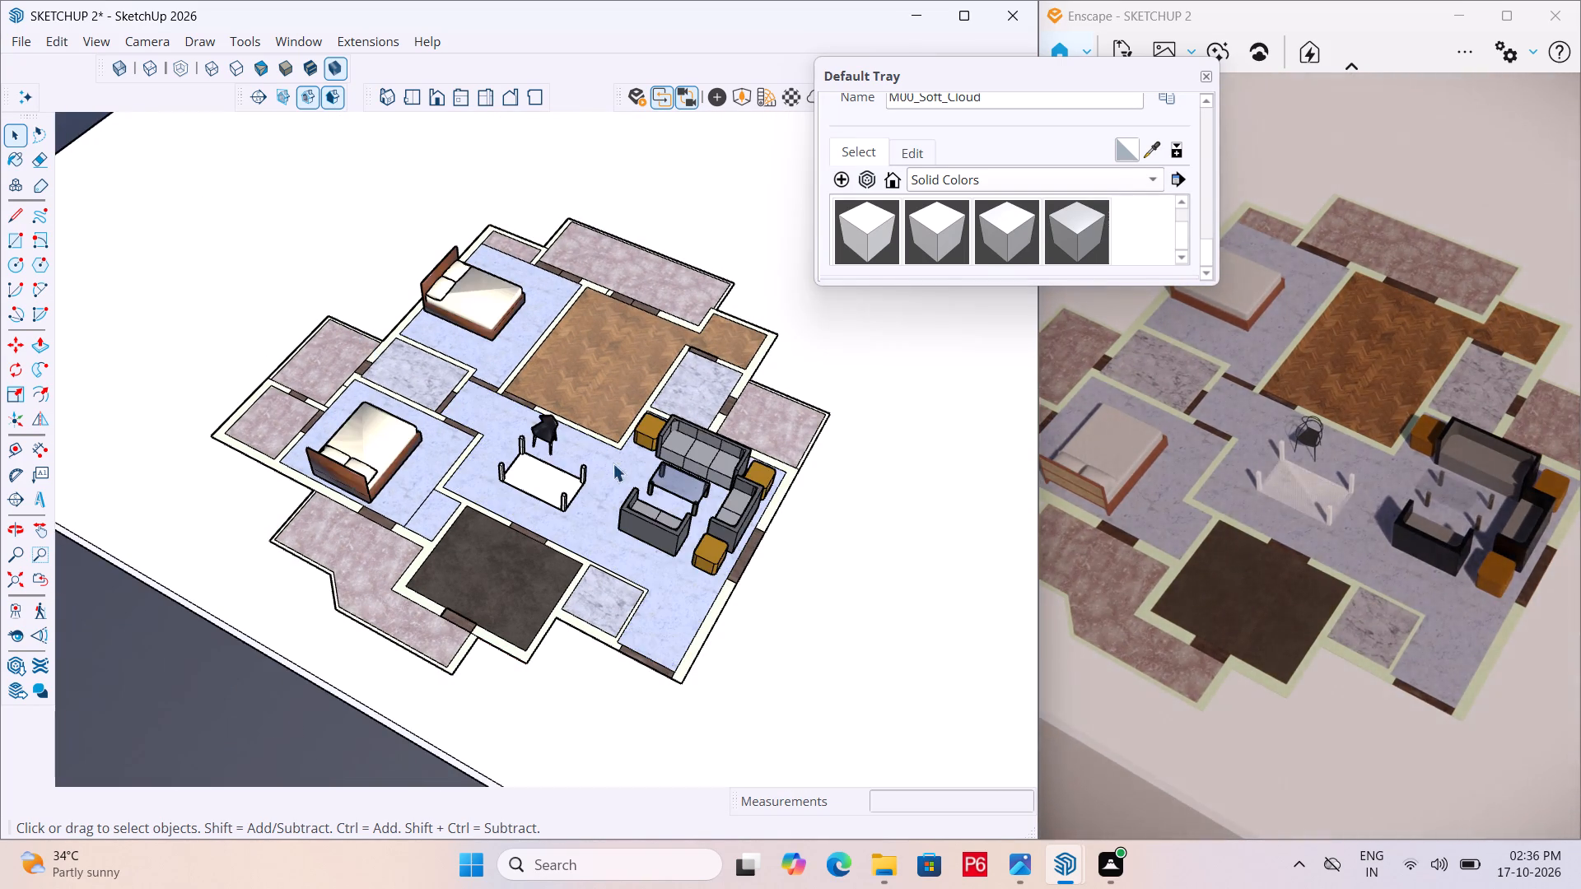
# Open the table component and draw the tabletop rectangle across the leg tops between diagonally opposite outer corners.
pyautogui.scroll(9, 578, 482)
pyautogui.tripleClick(561, 500)
pyautogui.scroll(3, 569, 560)
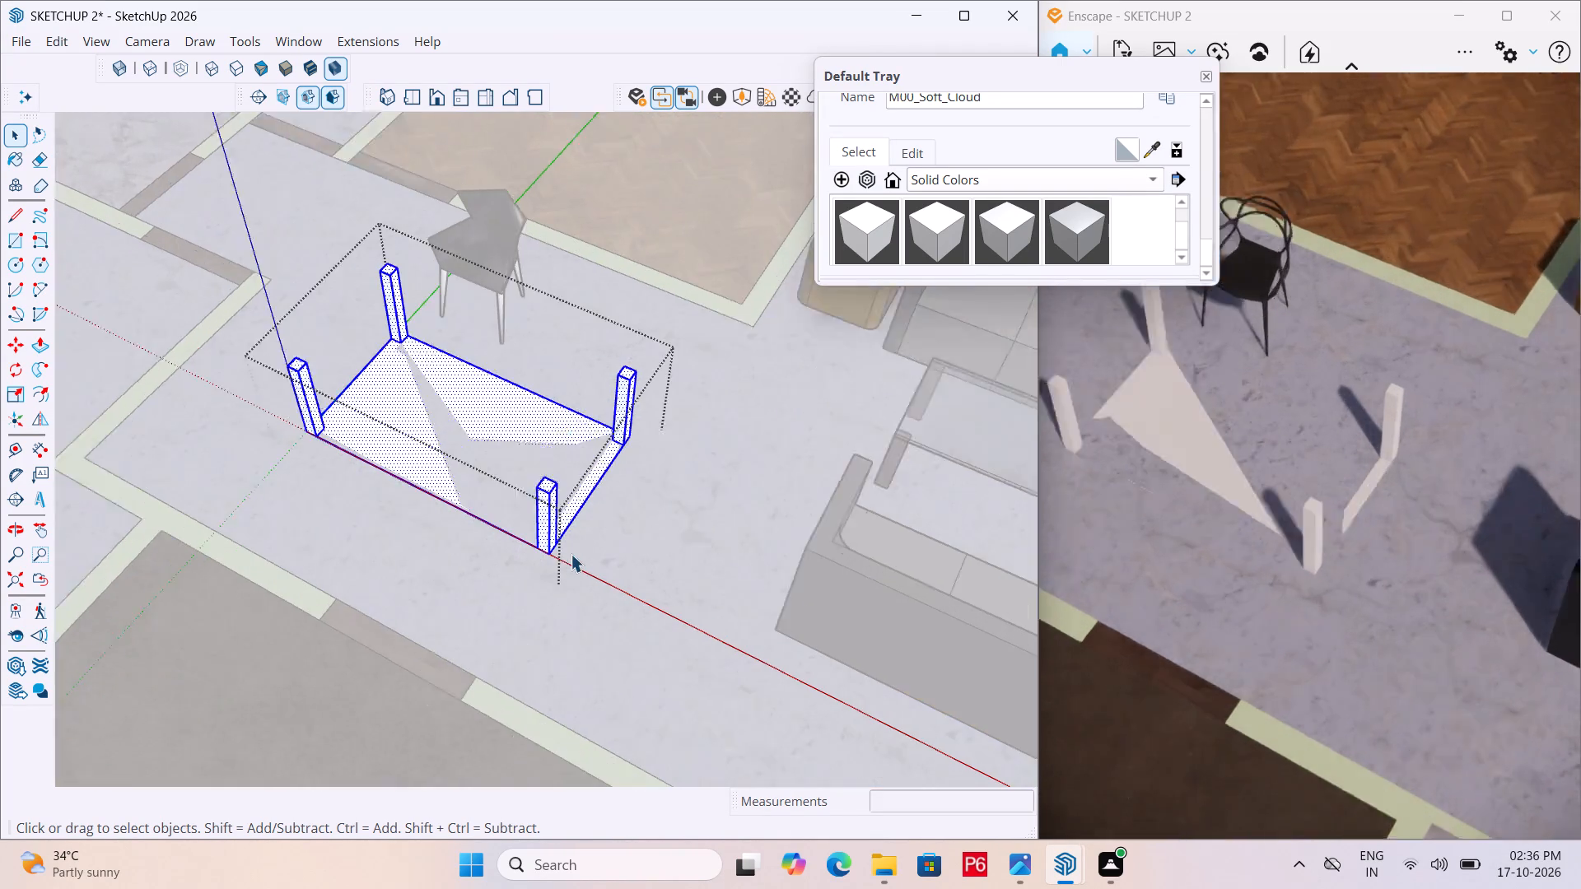
pyautogui.scroll(6, 571, 554)
pyautogui.scroll(-4, 539, 586)
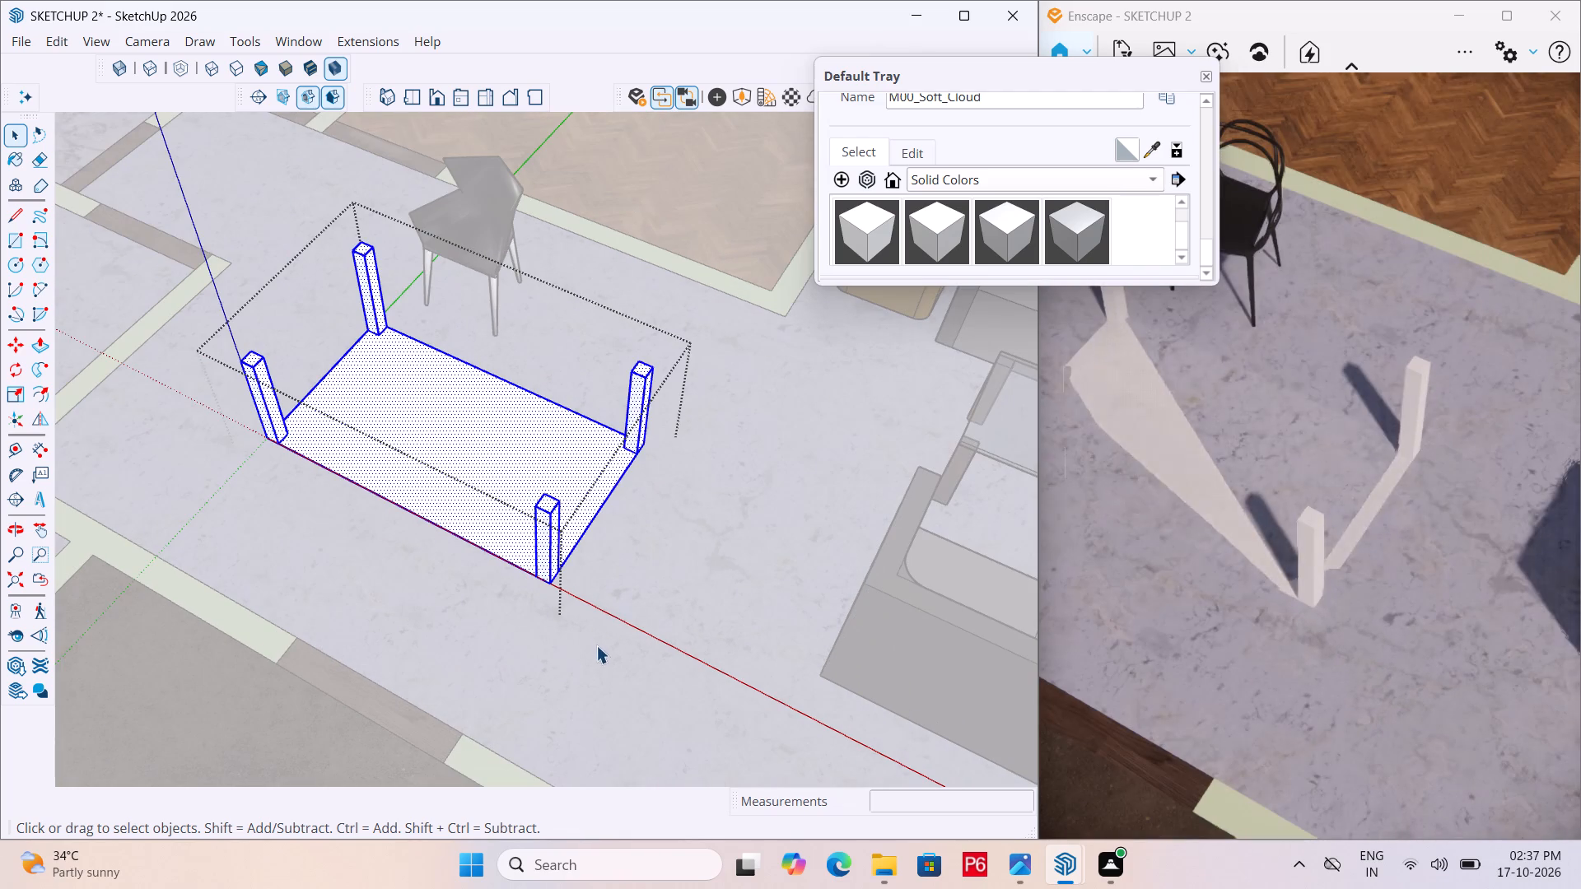
pyautogui.press('r')
pyautogui.click(548, 520)
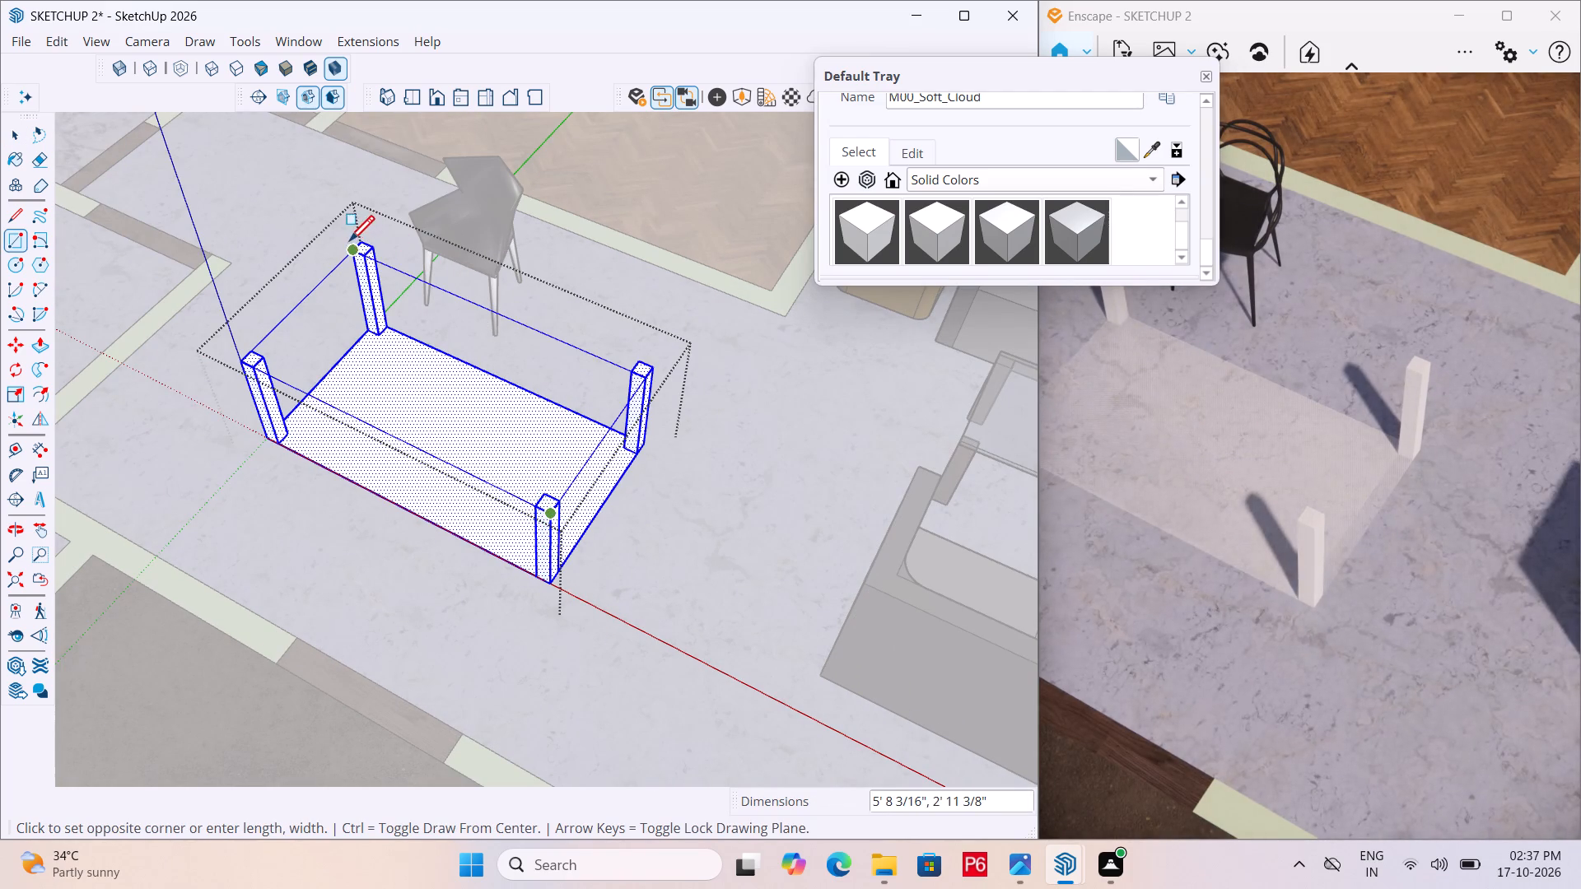
pyautogui.click(361, 242)
pyautogui.press('space')
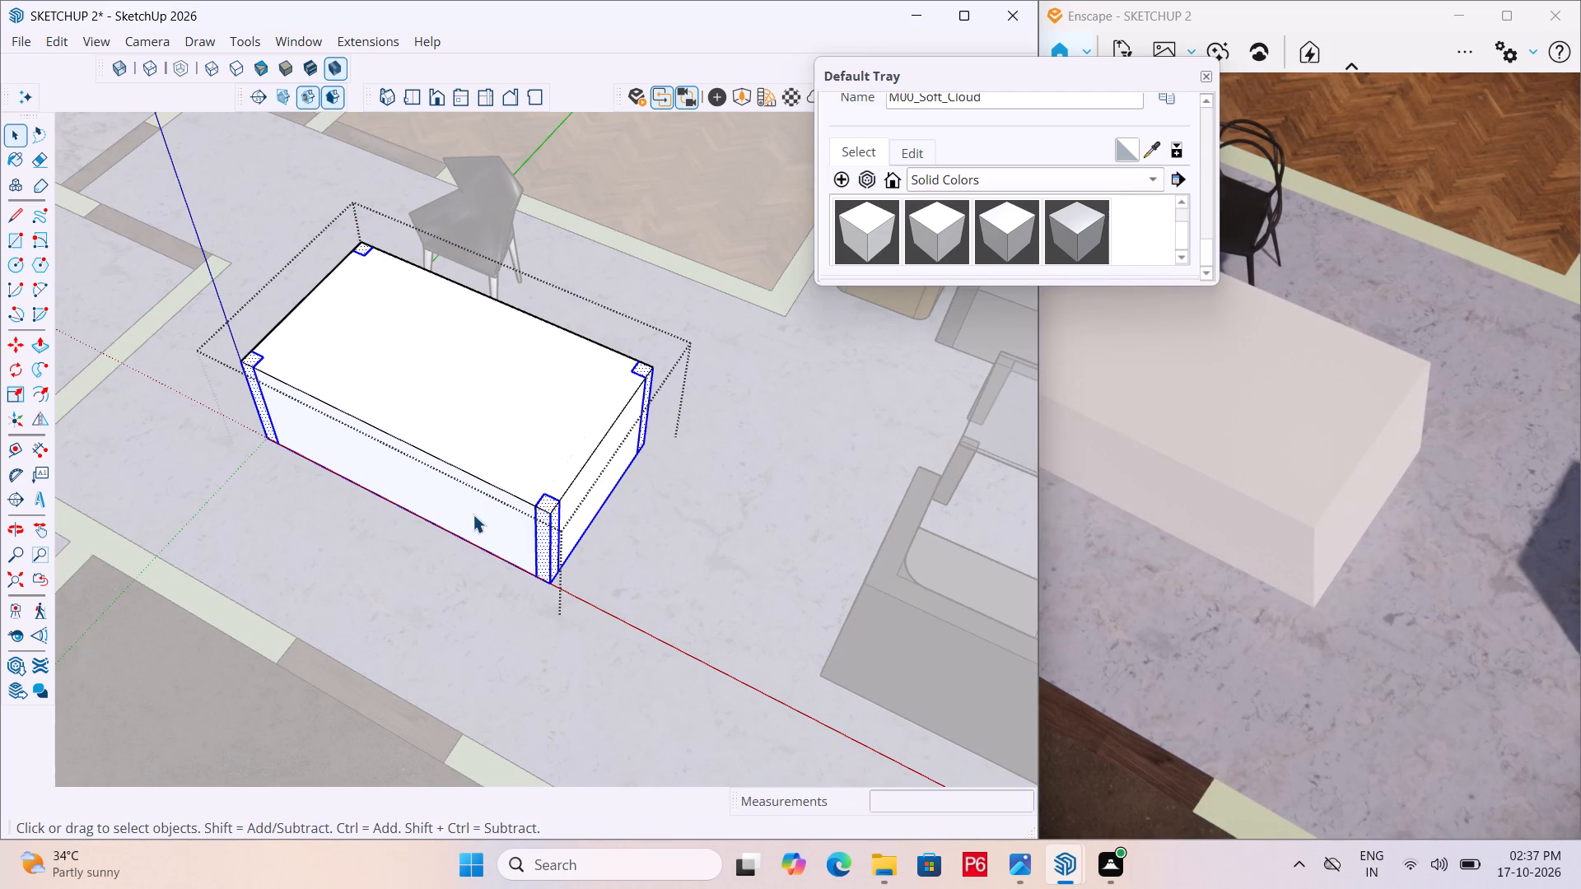
# Delete the four vertical faces between the table legs, leaving the sides open beneath the tabletop.
pyautogui.click(453, 500)
pyautogui.press('Delete')
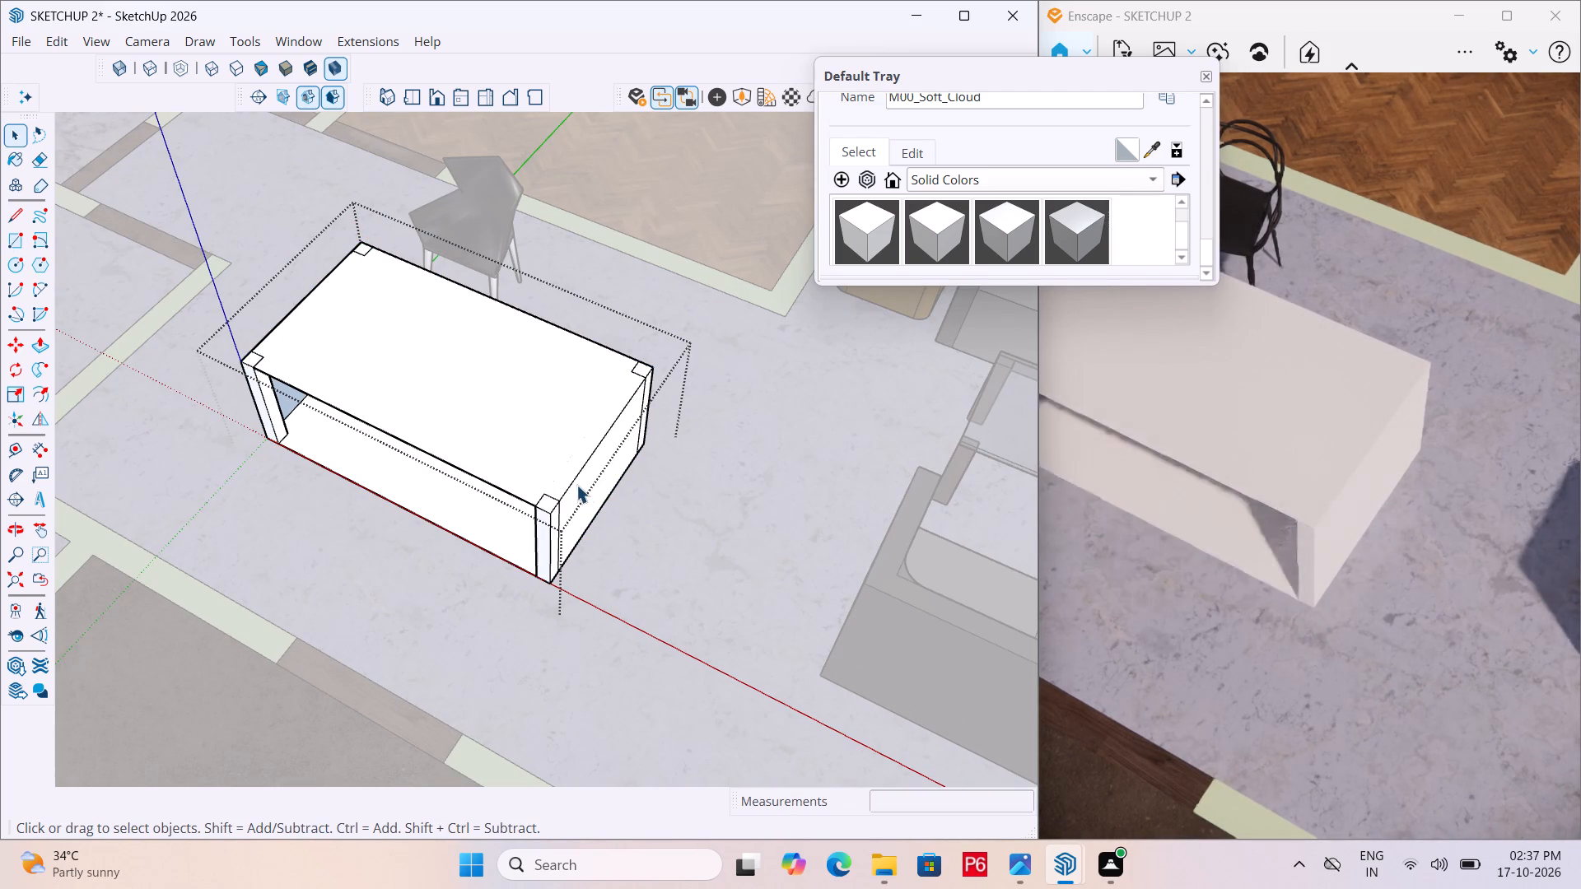
pyautogui.click(581, 492)
pyautogui.press('Delete')
pyautogui.scroll(-2, 620, 468)
pyautogui.moveTo(624, 468); pyautogui.dragTo(124, 477, button='middle')
pyautogui.moveTo(609, 422); pyautogui.dragTo(190, 346, button='middle')
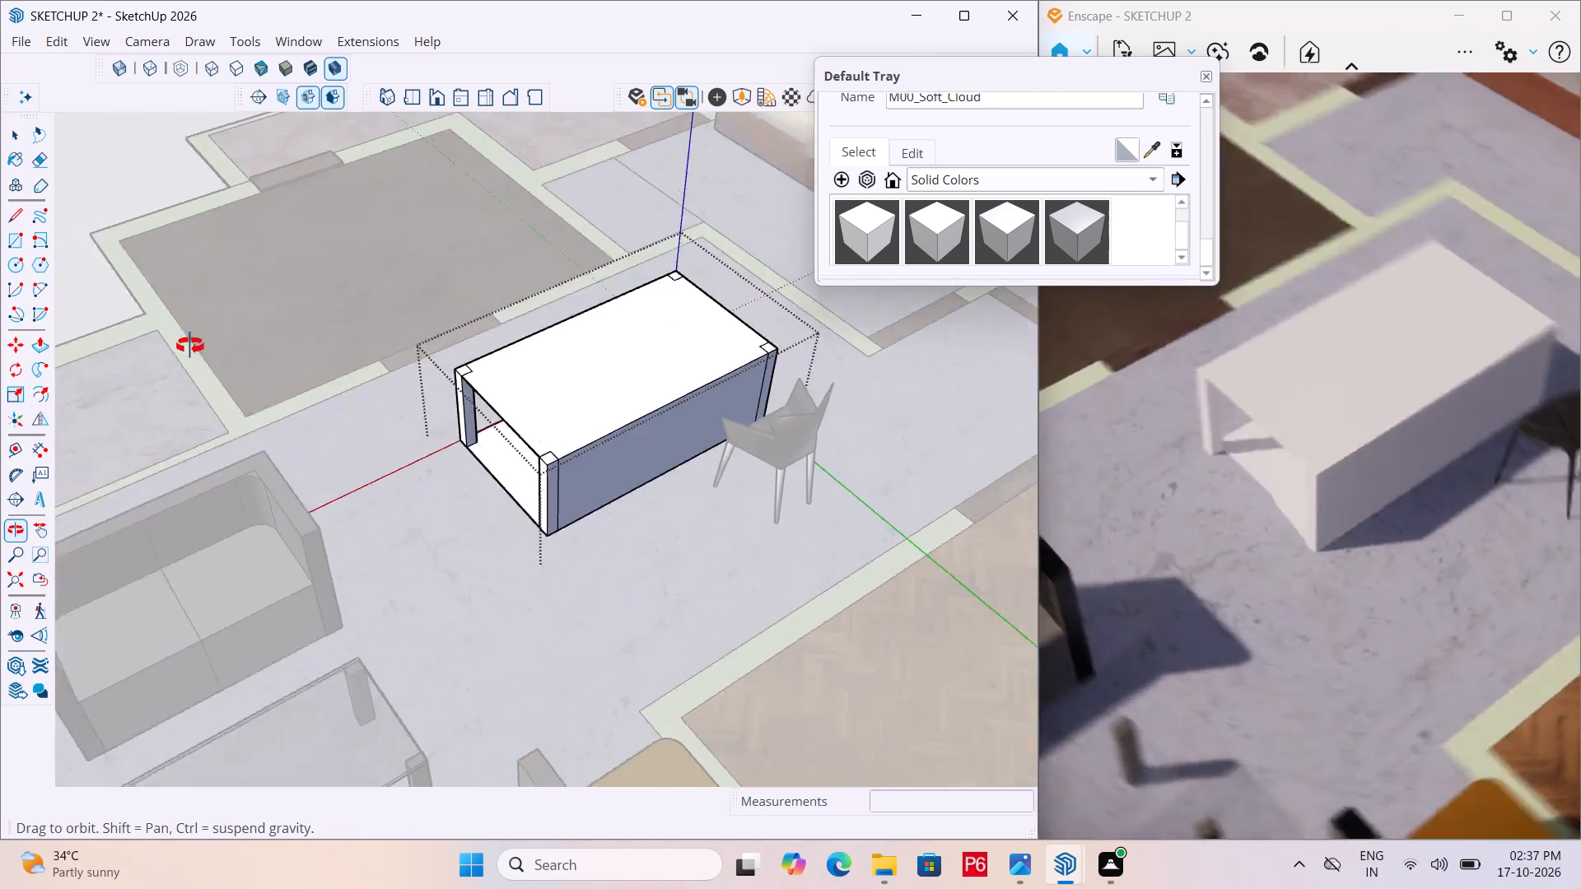
pyautogui.moveTo(190, 346); pyautogui.dragTo(166, 313, button='middle')
pyautogui.click(579, 461)
pyautogui.press('Delete')
pyautogui.moveTo(740, 458); pyautogui.dragTo(61, 457, button='middle')
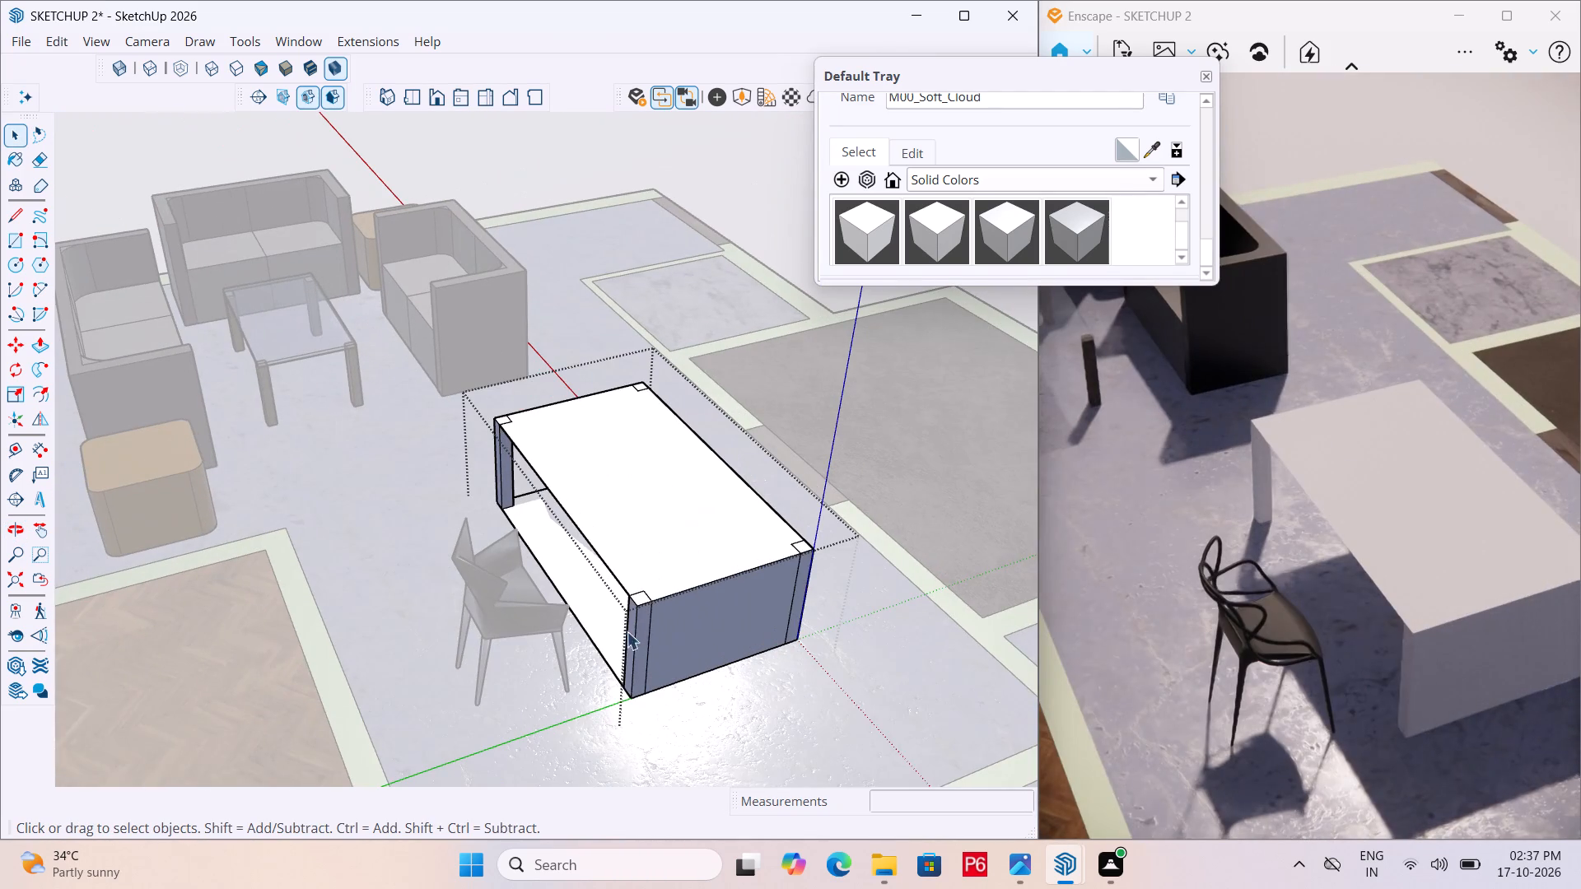
pyautogui.click(704, 620)
pyautogui.press('Delete')
# Erase the four floor-level edges joining the feet of the table legs, together with the bottom face.
pyautogui.moveTo(414, 563); pyautogui.dragTo(547, 635, button='middle')
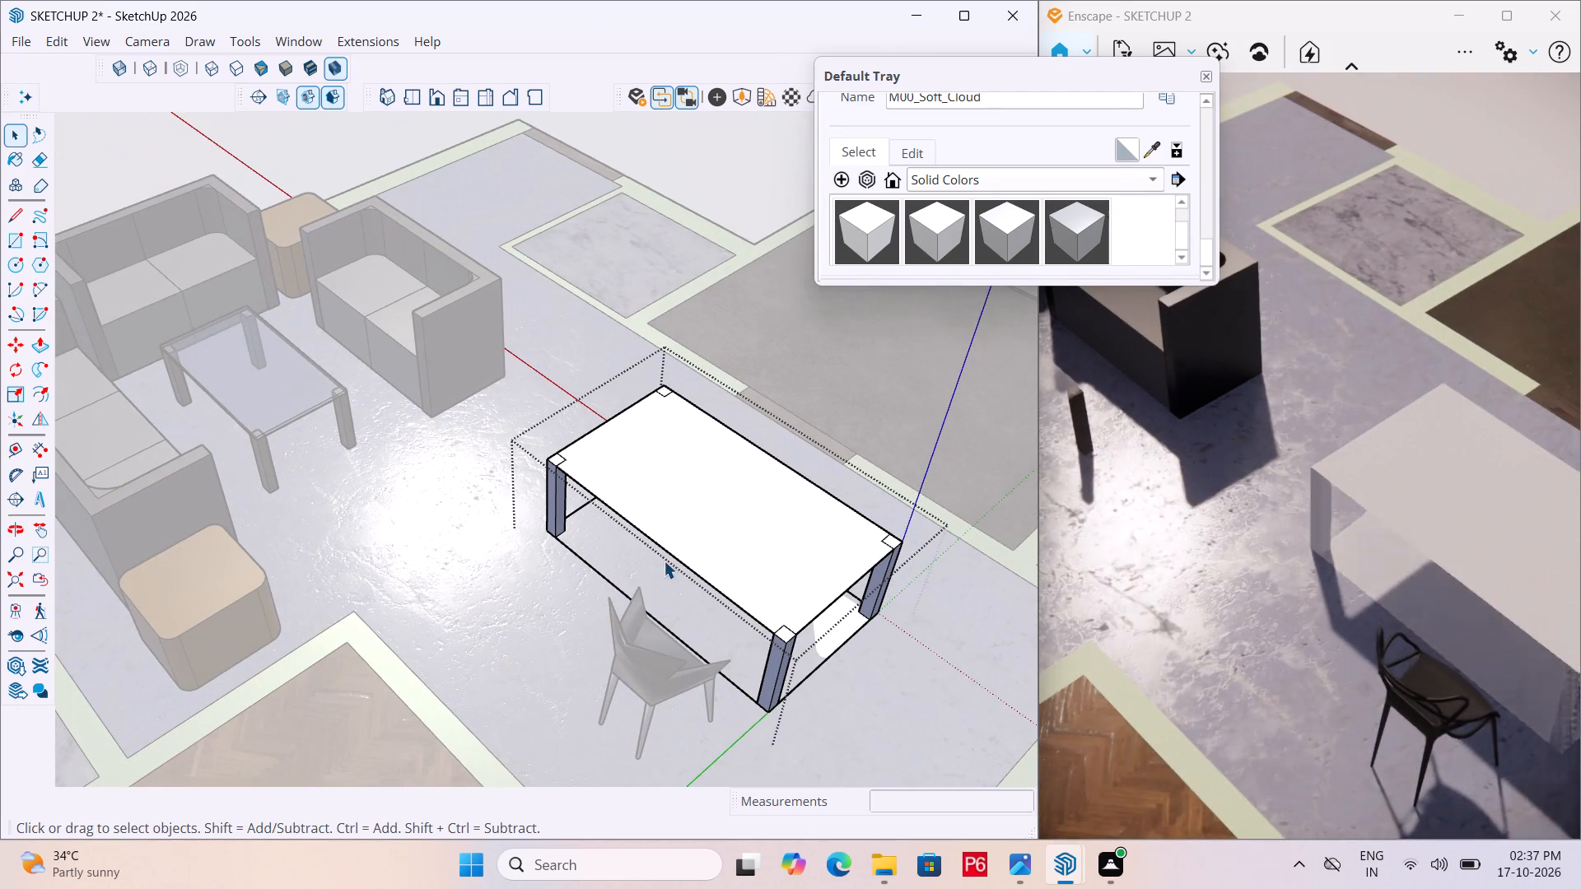
pyautogui.click(701, 539)
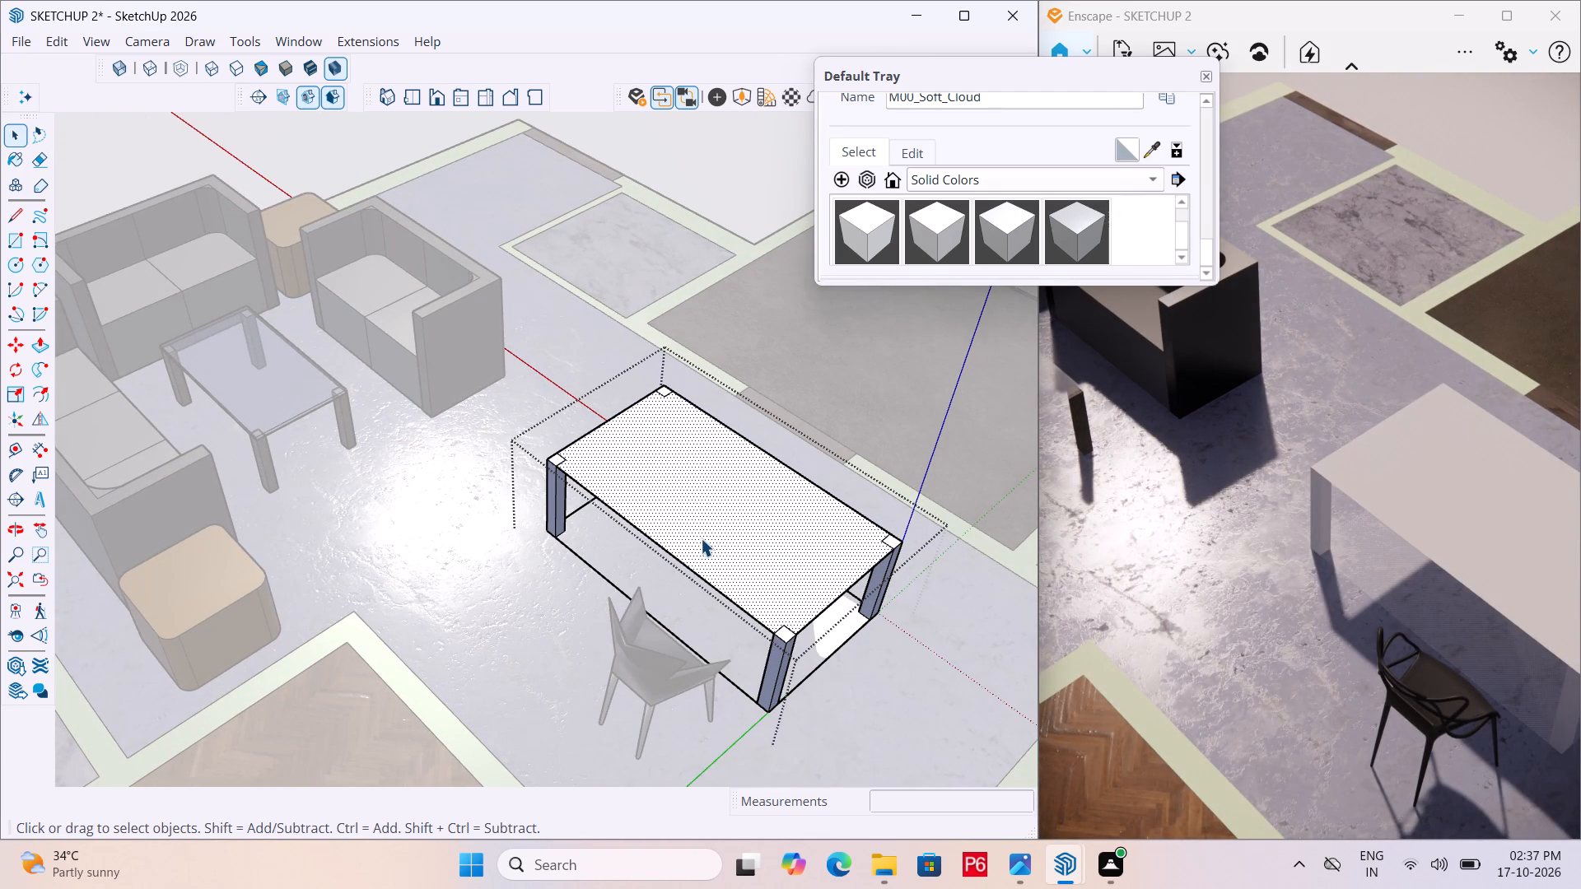
pyautogui.moveTo(522, 598); pyautogui.dragTo(675, 625, button='middle')
pyautogui.press('e')
pyautogui.moveTo(650, 578); pyautogui.dragTo(670, 562)
pyautogui.click(670, 562)
pyautogui.moveTo(489, 508); pyautogui.dragTo(998, 563, button='middle')
pyautogui.moveTo(498, 439); pyautogui.dragTo(551, 426)
pyautogui.moveTo(422, 388); pyautogui.dragTo(1046, 430, button='middle')
pyautogui.moveTo(290, 400); pyautogui.dragTo(515, 373, button='middle')
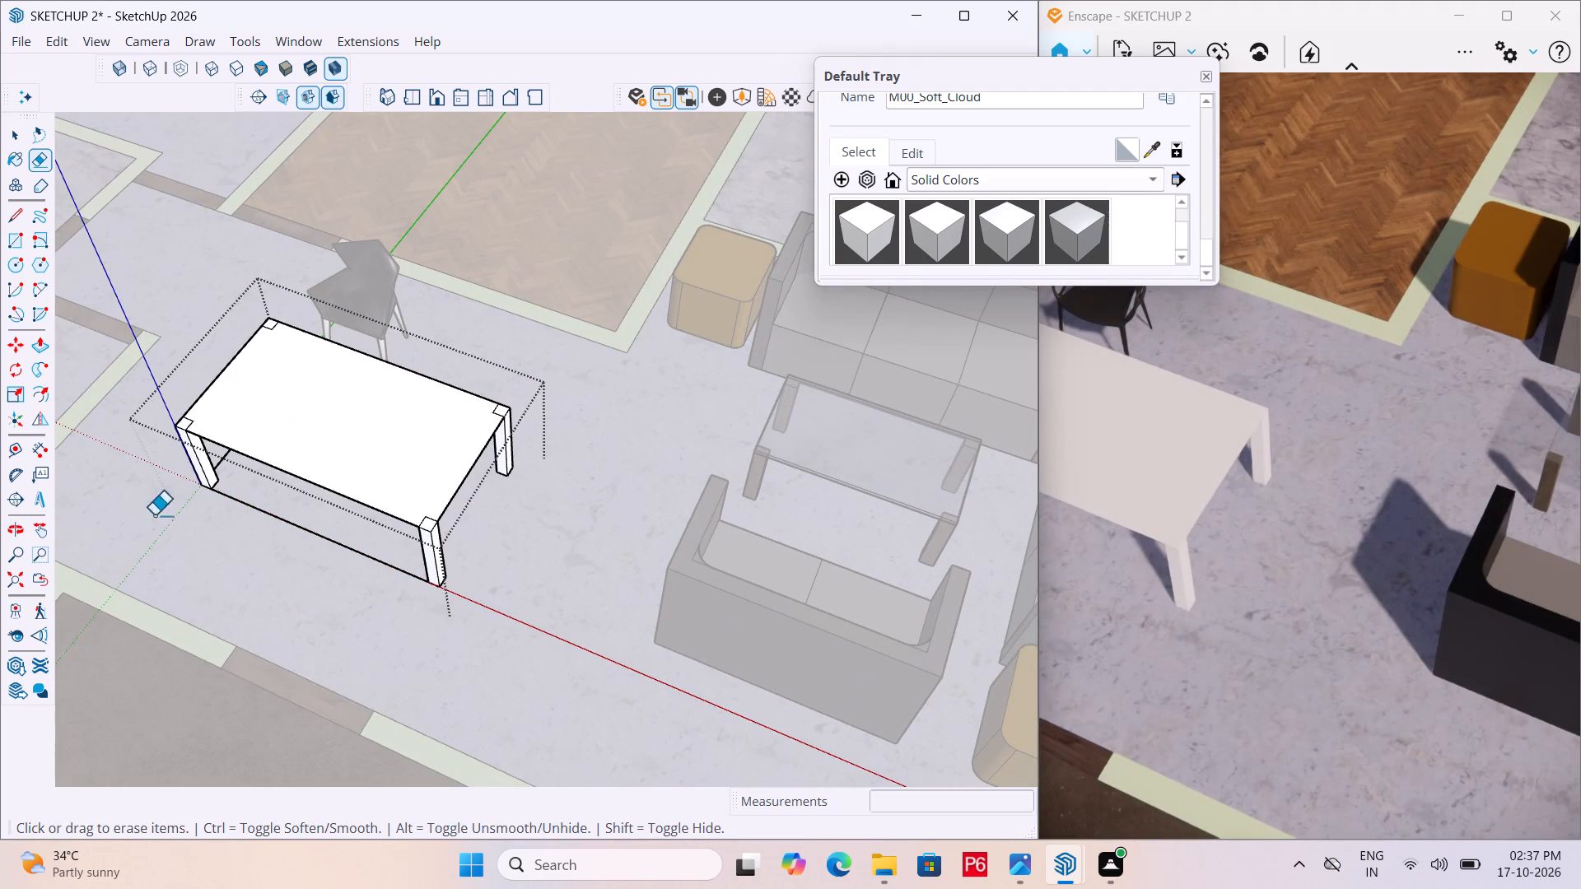
pyautogui.moveTo(233, 515); pyautogui.dragTo(272, 510)
pyautogui.click(272, 510)
pyautogui.moveTo(100, 486); pyautogui.dragTo(661, 480, button='middle')
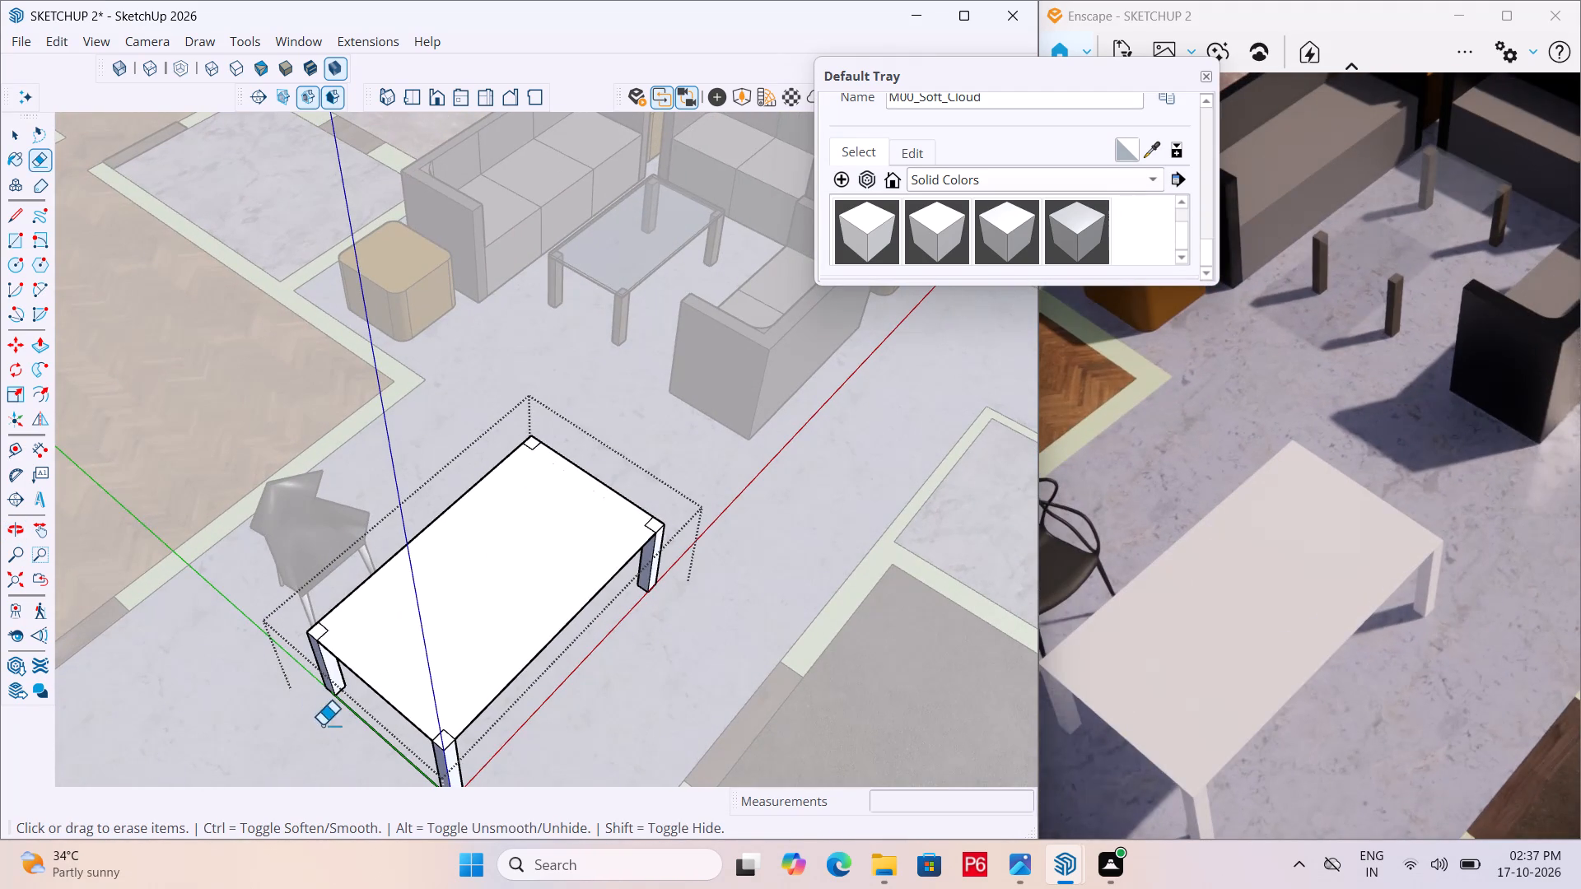
pyautogui.moveTo(329, 728); pyautogui.dragTo(362, 720)
pyautogui.click(362, 720)
# Save the model.
pyautogui.scroll(-2, 375, 678)
pyautogui.hotkey('ctrl', 's')
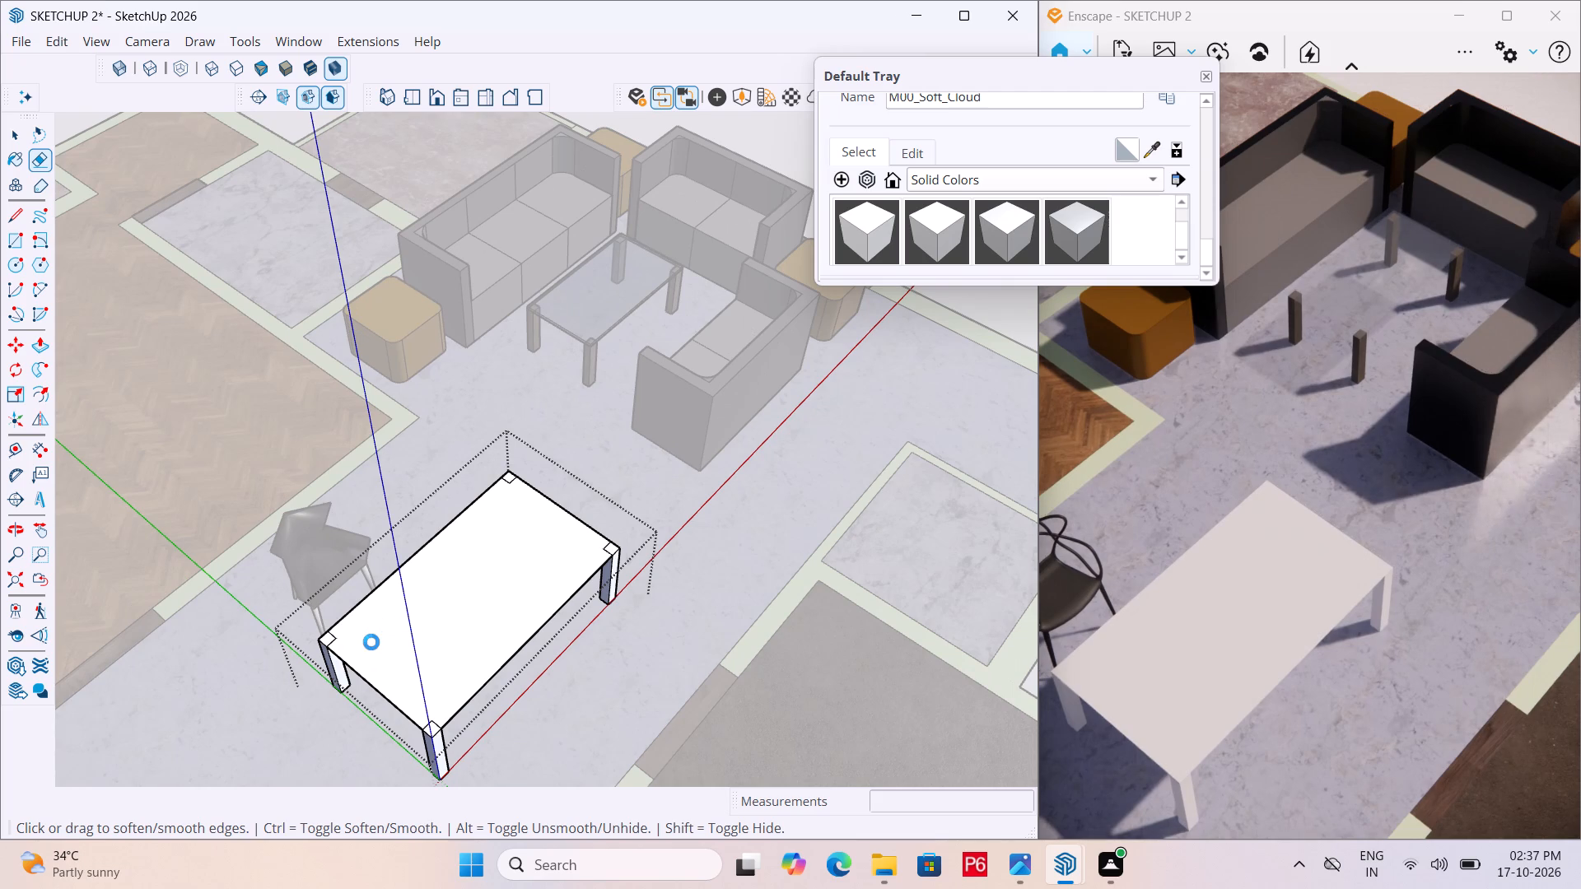
pyautogui.hotkey('ctrl', 's')
pyautogui.hotkey('ctrl', 's')
# Push/Pull the main tabletop face up 2" to give the top its thickness.
pyautogui.scroll(-1, 381, 682)
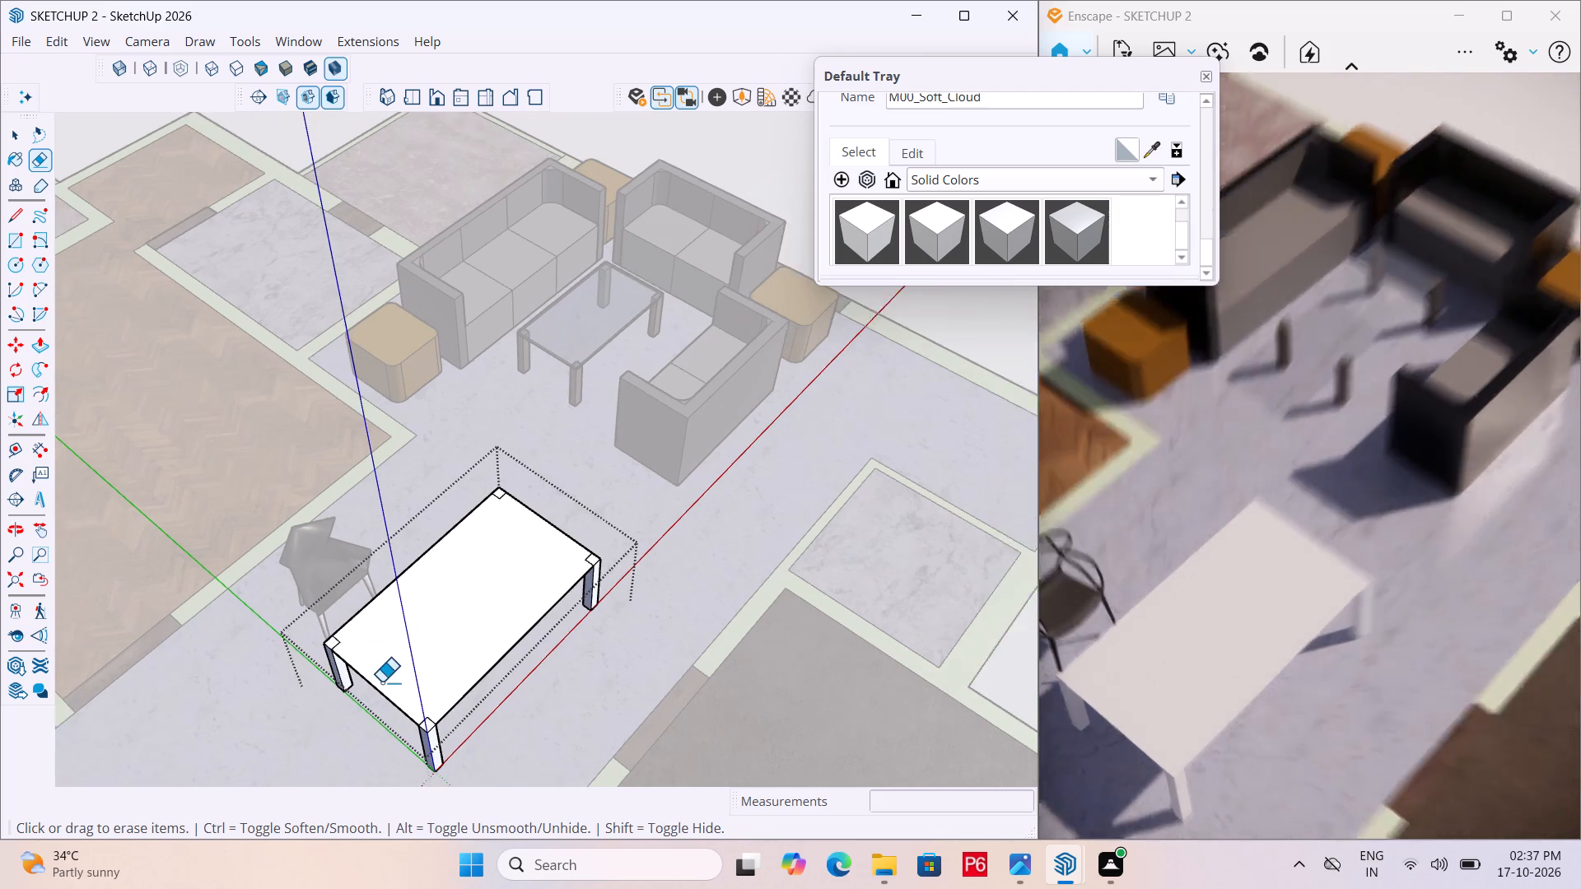
pyautogui.scroll(-1, 381, 682)
pyautogui.moveTo(379, 682); pyautogui.dragTo(268, 671, button='middle')
pyautogui.scroll(8, 259, 707)
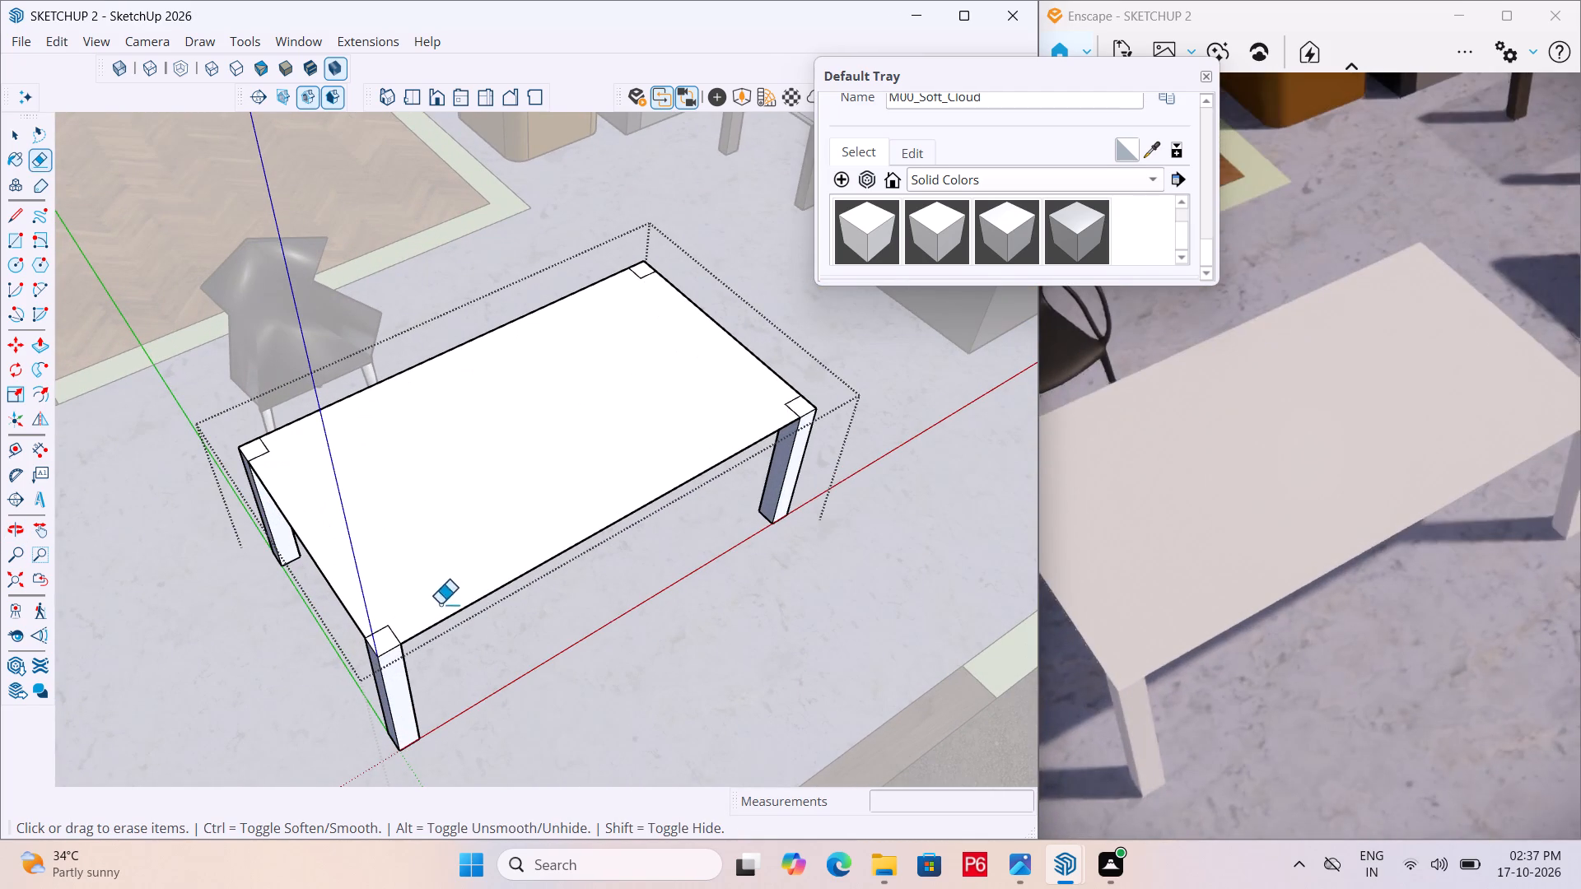
pyautogui.press('space')
pyautogui.click(450, 594)
pyautogui.press('p')
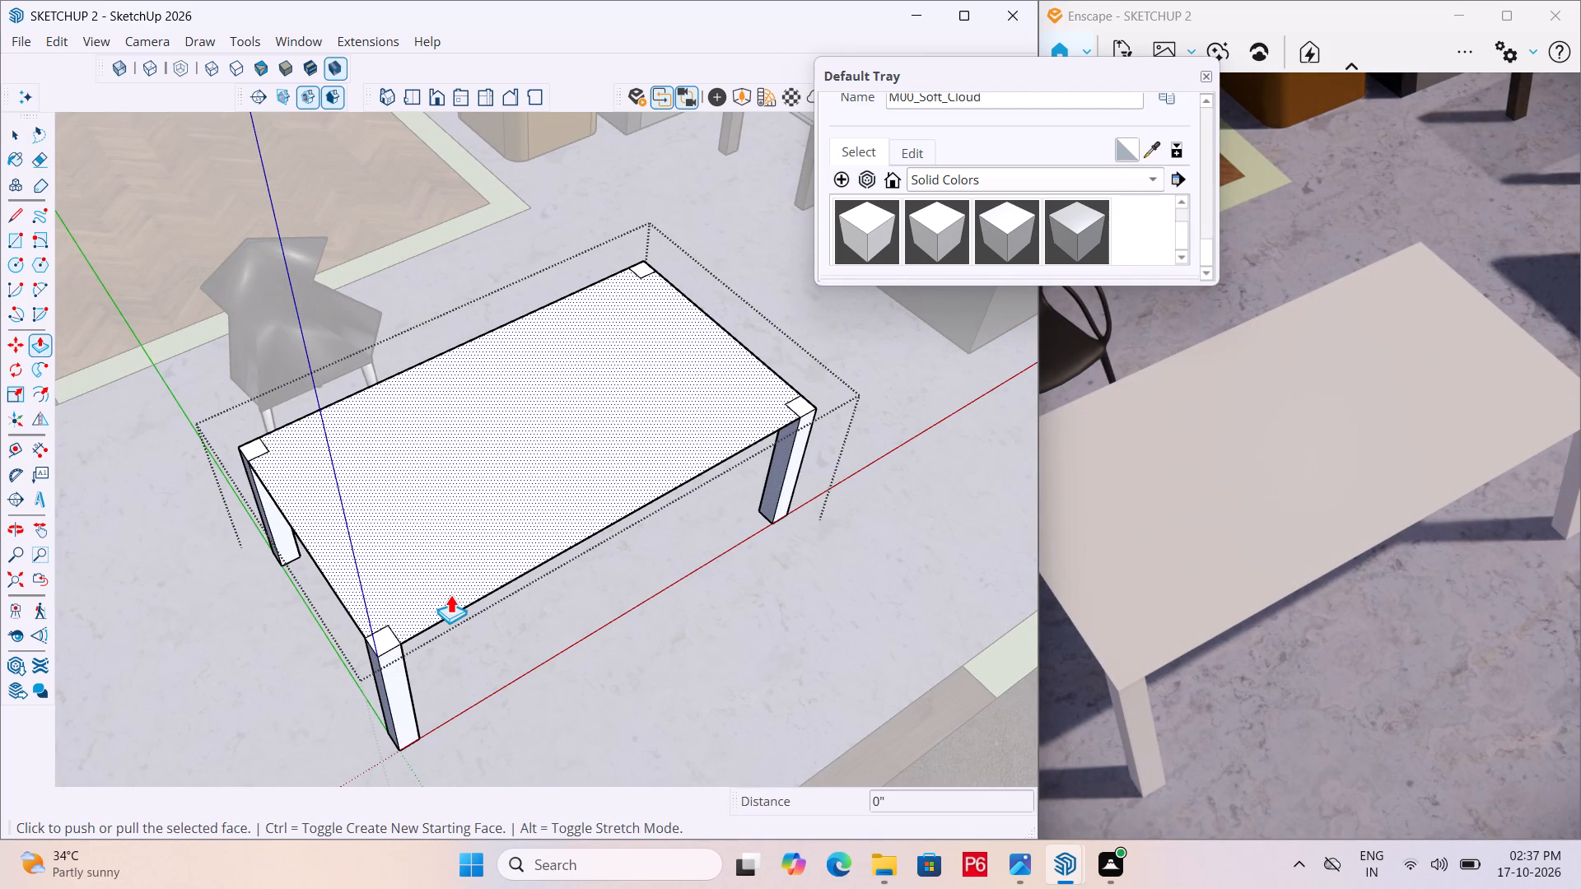
pyautogui.scroll(3, 355, 637)
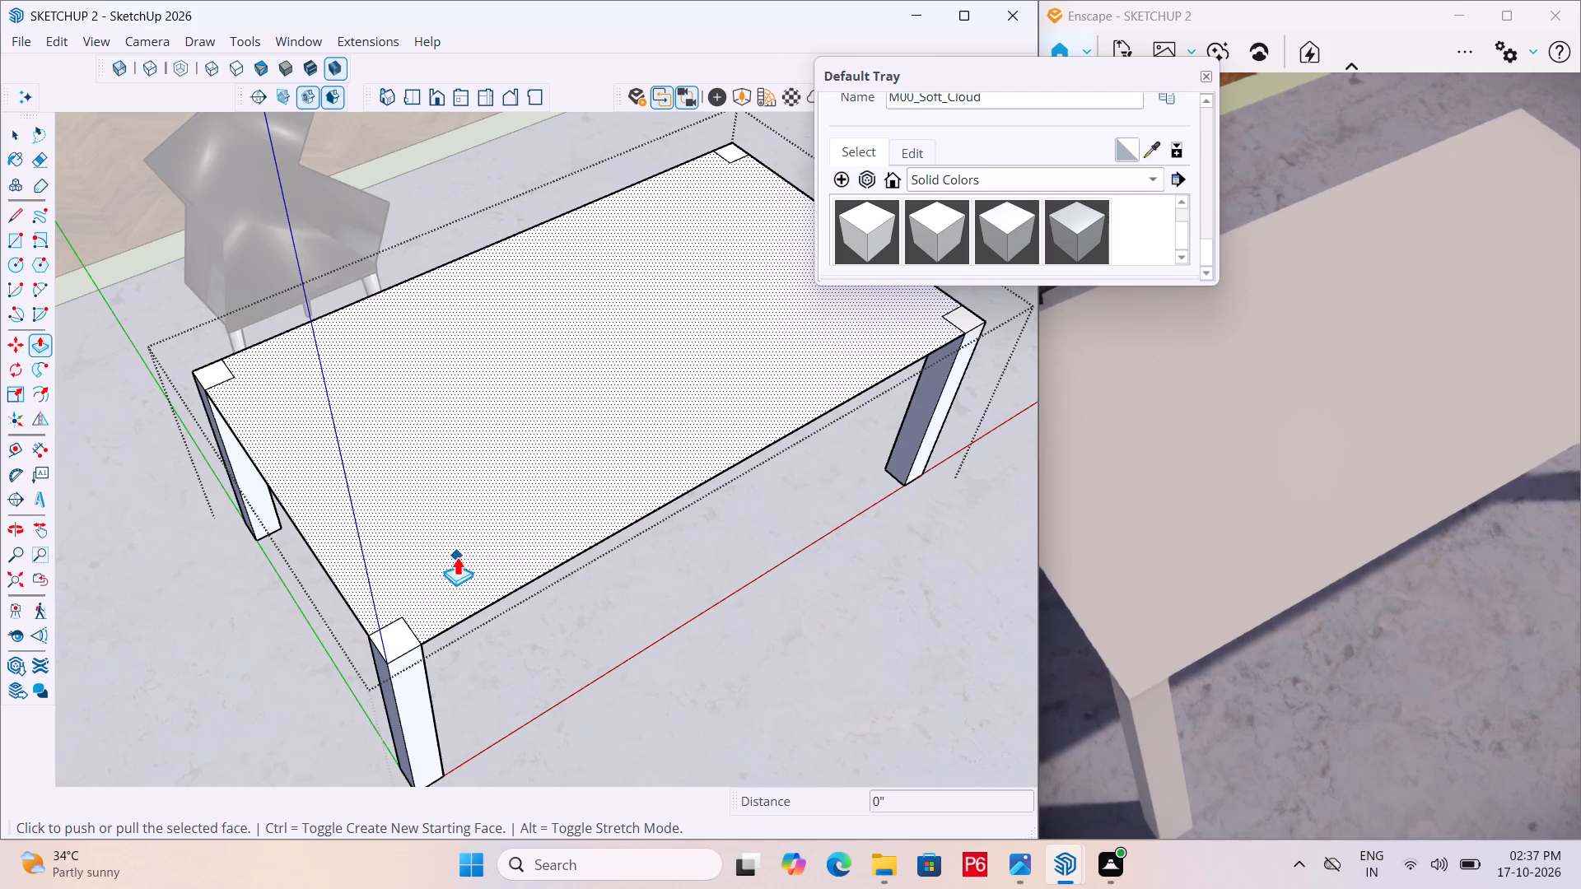
pyautogui.click(466, 560)
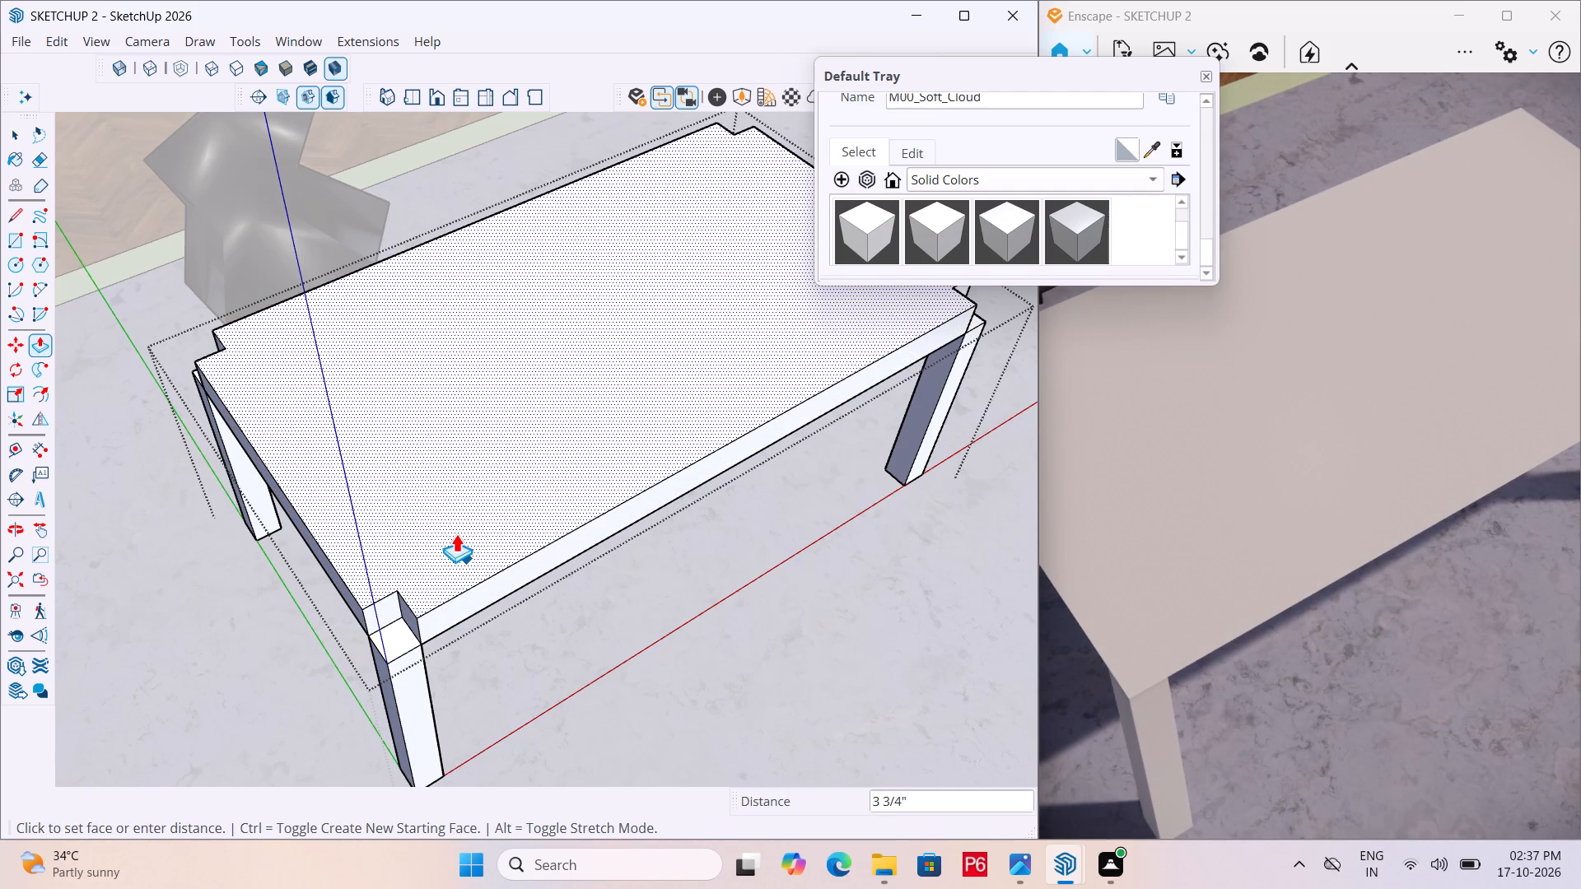
pyautogui.write('2"')
pyautogui.press('Return')
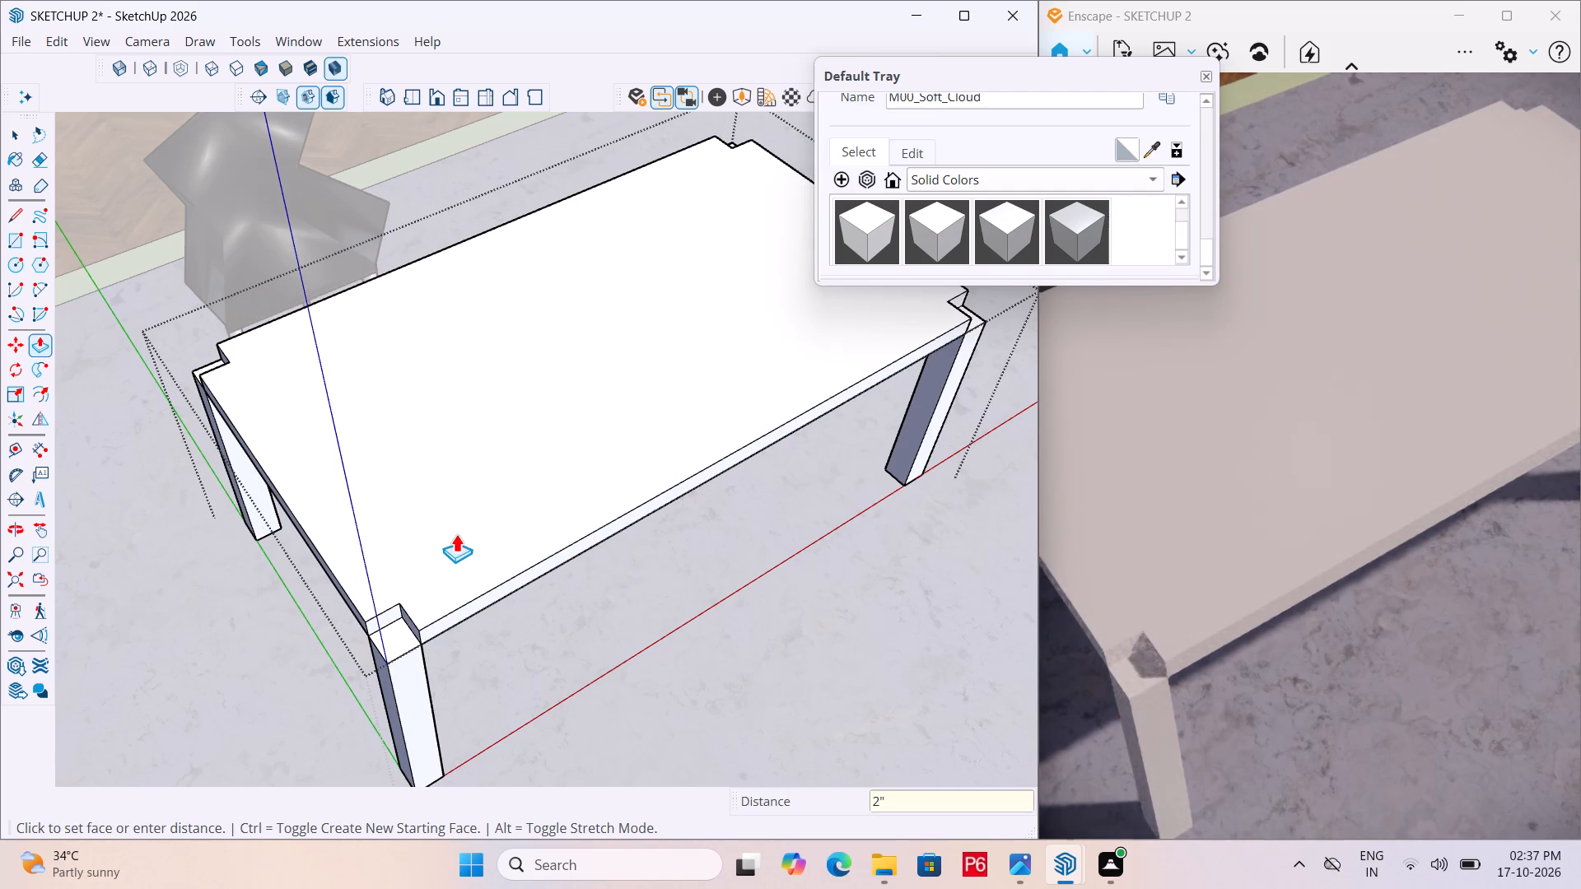
# Fill the tabletop notch above the leg at the component's origin by extending a notch face 3" outward to the corner.
pyautogui.scroll(5, 356, 619)
pyautogui.moveTo(432, 650); pyautogui.dragTo(508, 582, button='middle')
pyautogui.scroll(3, 508, 582)
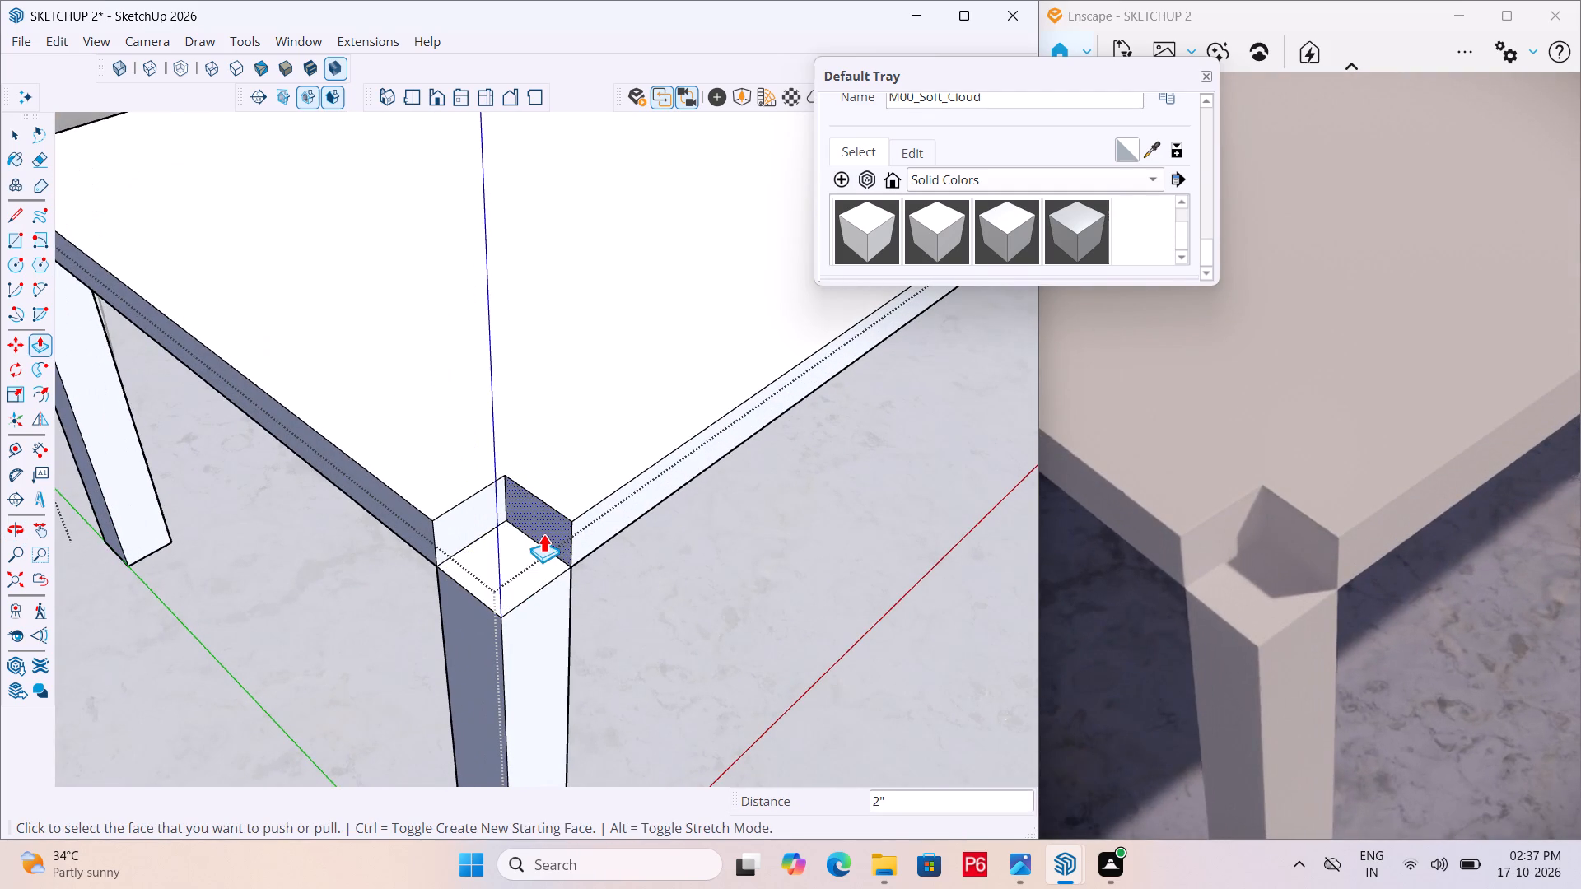
pyautogui.click(543, 533)
pyautogui.moveTo(471, 617); pyautogui.dragTo(479, 617)
pyautogui.scroll(-5, 358, 640)
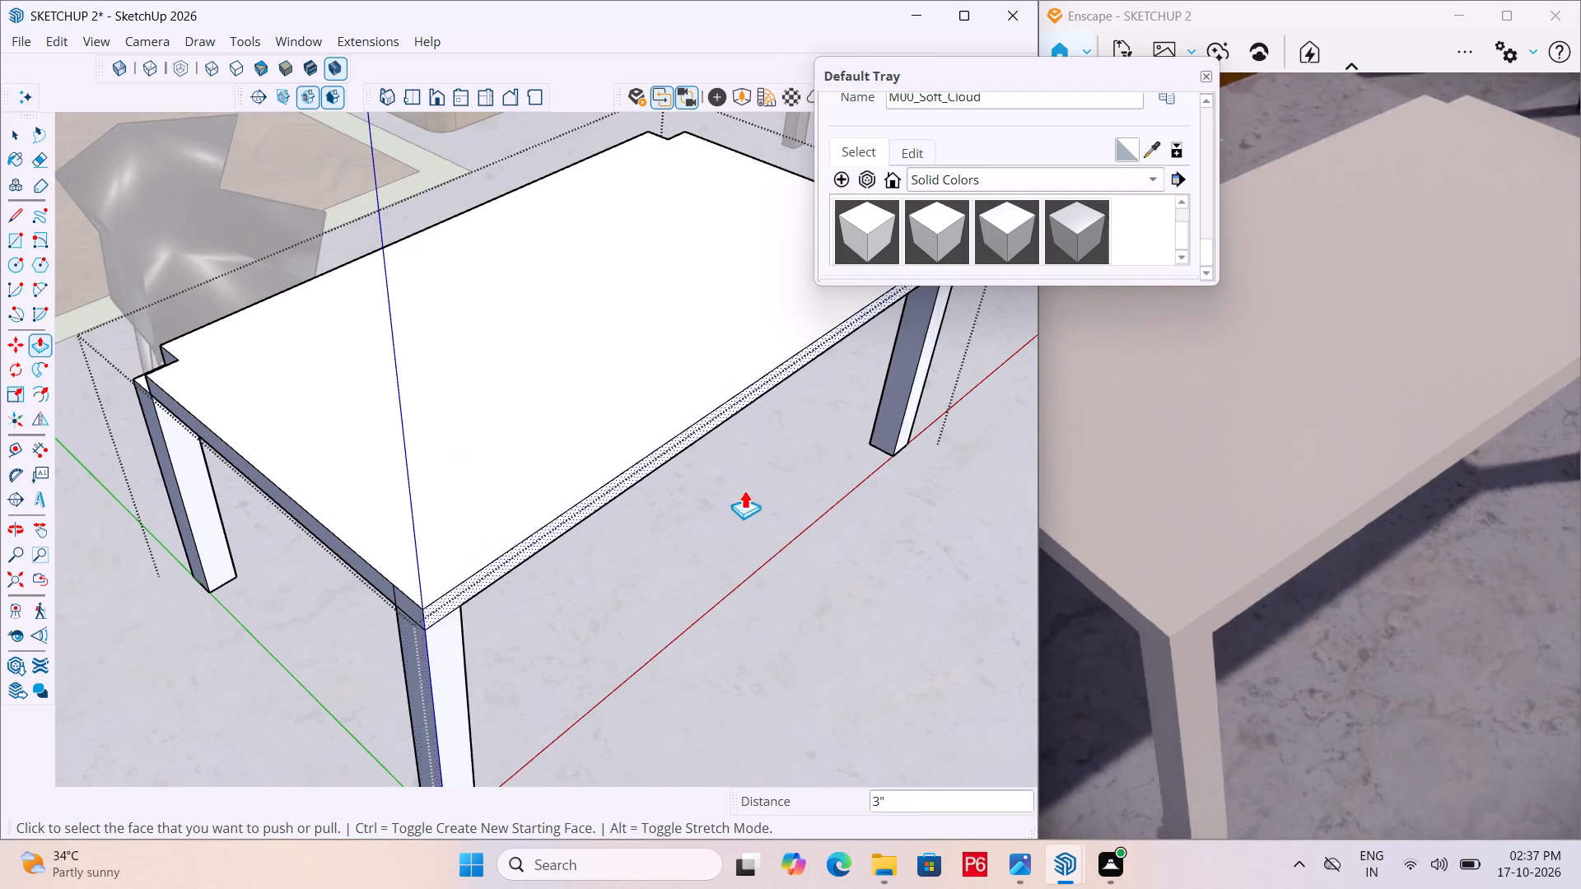
# Fill the three remaining tabletop corner notches above the legs by extending each notch face 3" outward to the corner.
pyautogui.scroll(-5, 679, 537)
pyautogui.moveTo(852, 540); pyautogui.dragTo(66, 593, button='middle')
pyautogui.scroll(9, 120, 547)
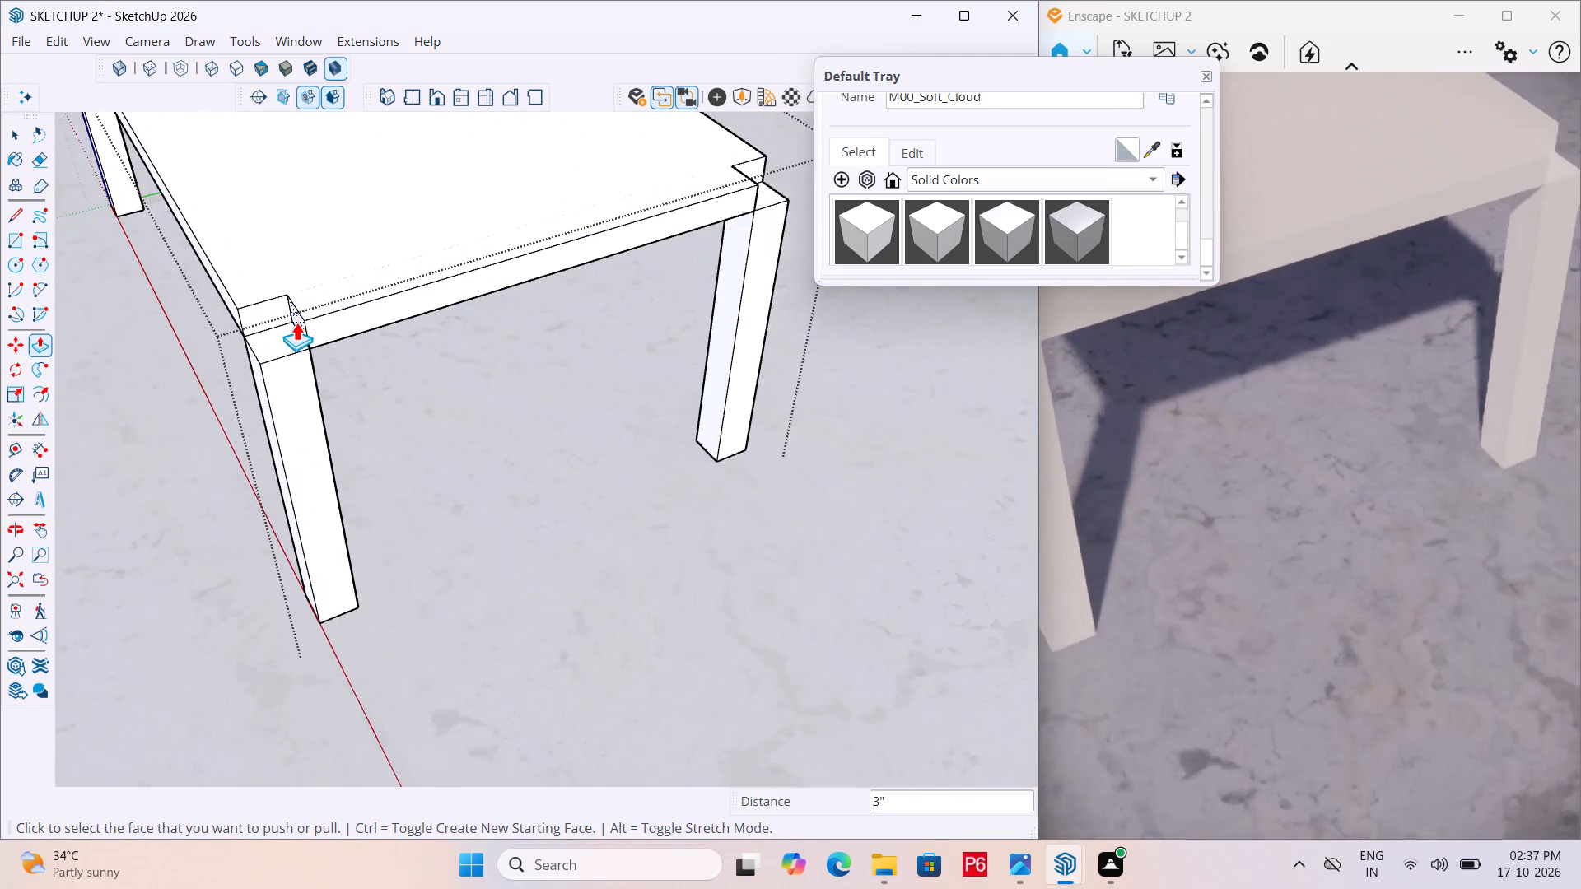
pyautogui.scroll(4, 296, 322)
pyautogui.click(266, 309)
pyautogui.click(305, 420)
pyautogui.scroll(-7, 353, 406)
pyautogui.moveTo(674, 437); pyautogui.dragTo(38, 499, button='middle')
pyautogui.scroll(9, 424, 291)
pyautogui.doubleClick(457, 332)
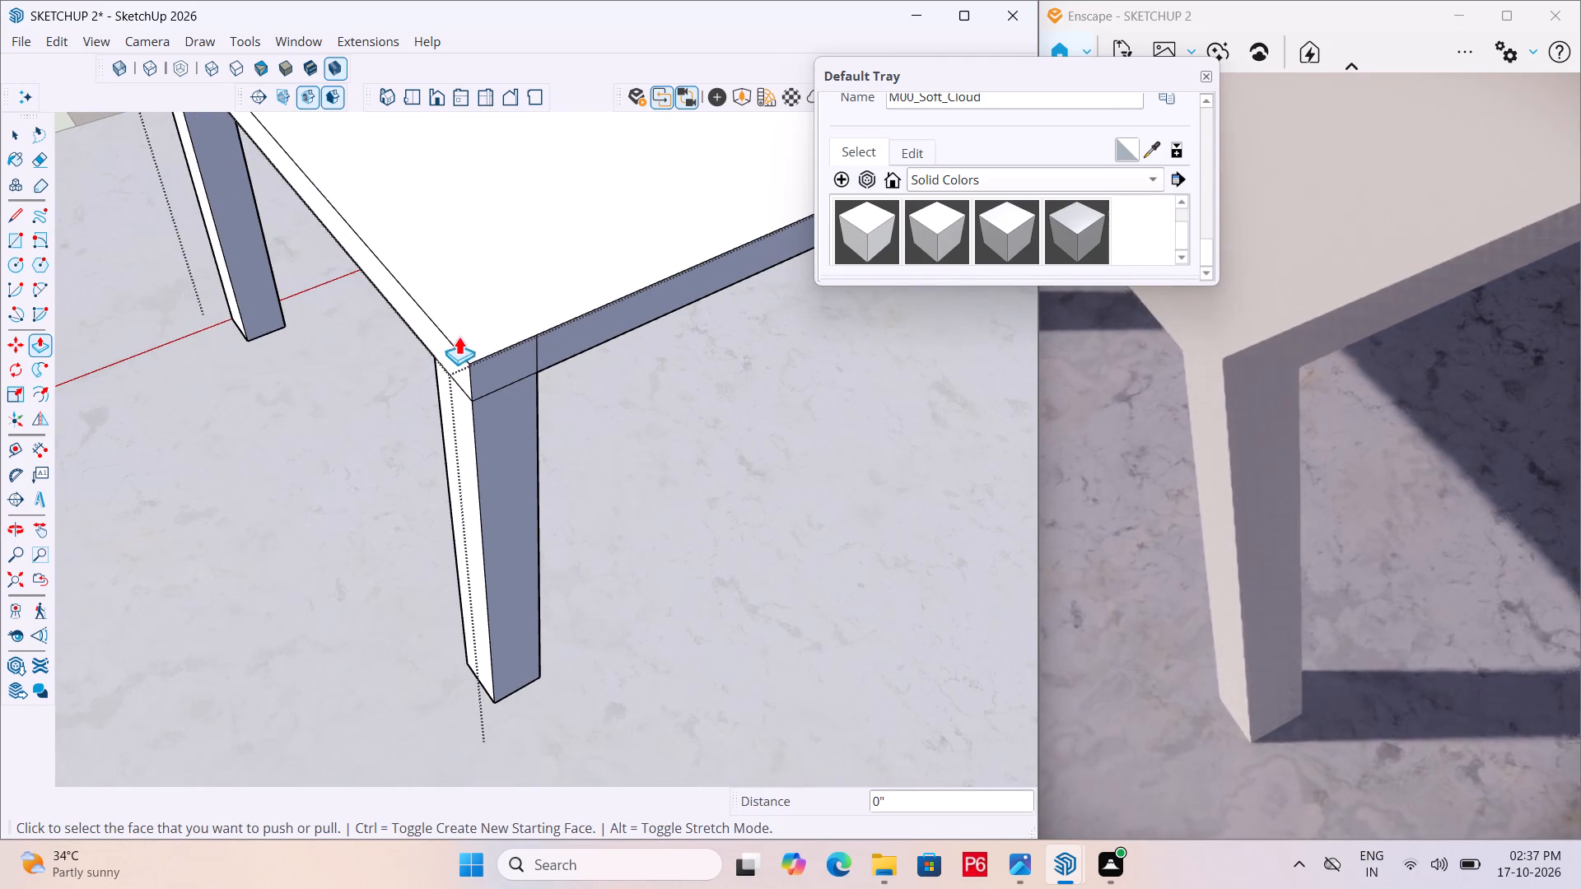
pyautogui.scroll(-13, 348, 411)
pyautogui.moveTo(714, 360); pyautogui.dragTo(25, 369, button='middle')
pyautogui.scroll(5, 605, 494)
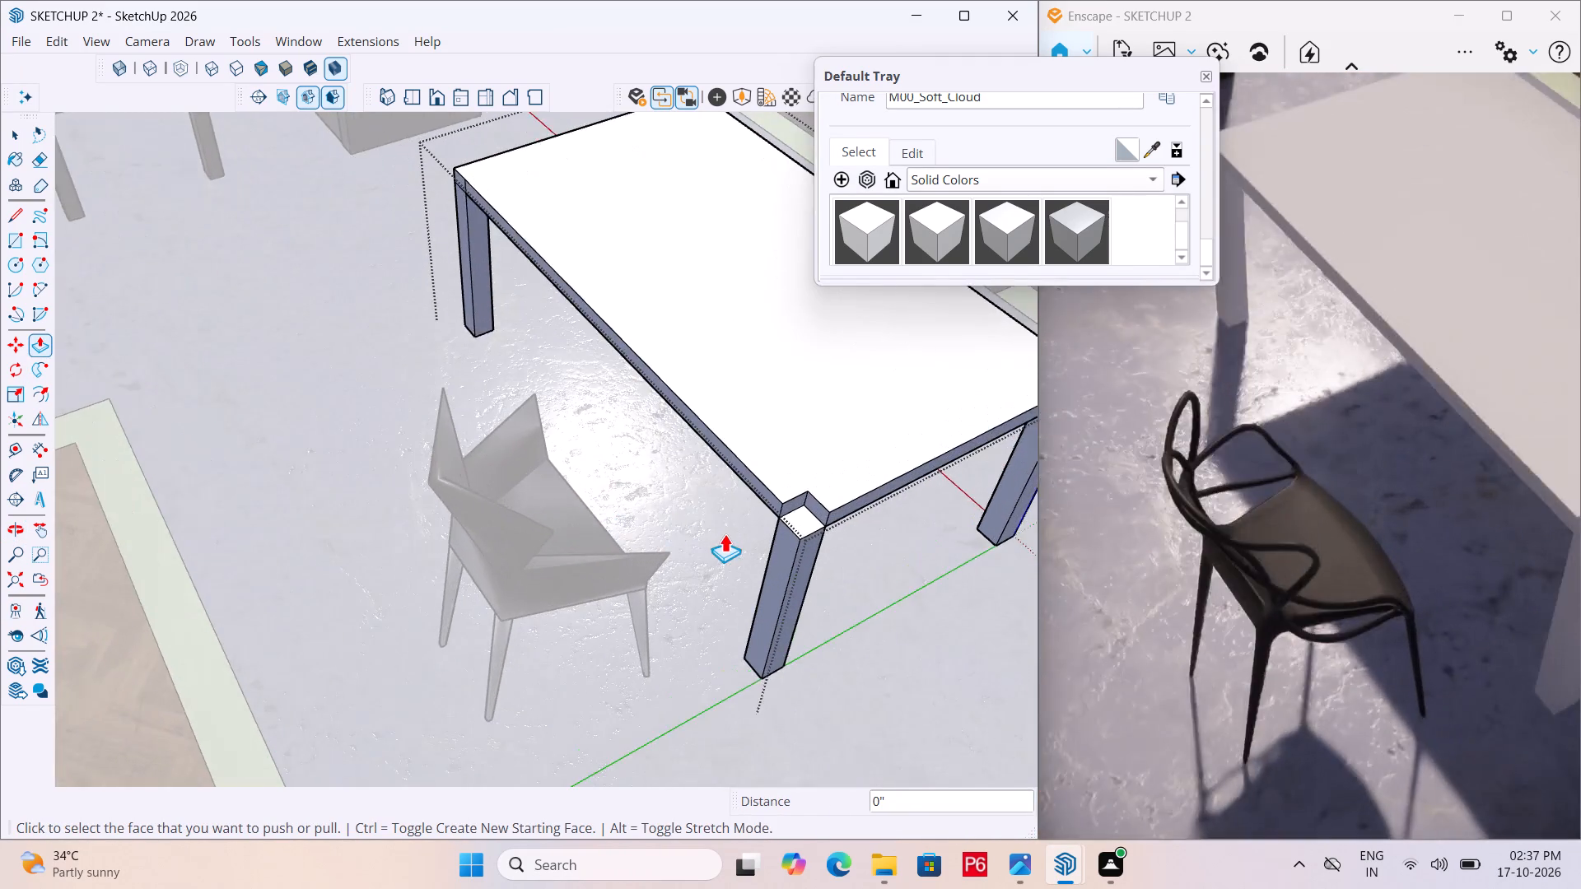
pyautogui.scroll(3, 725, 533)
pyautogui.doubleClick(830, 481)
pyautogui.scroll(-6, 671, 483)
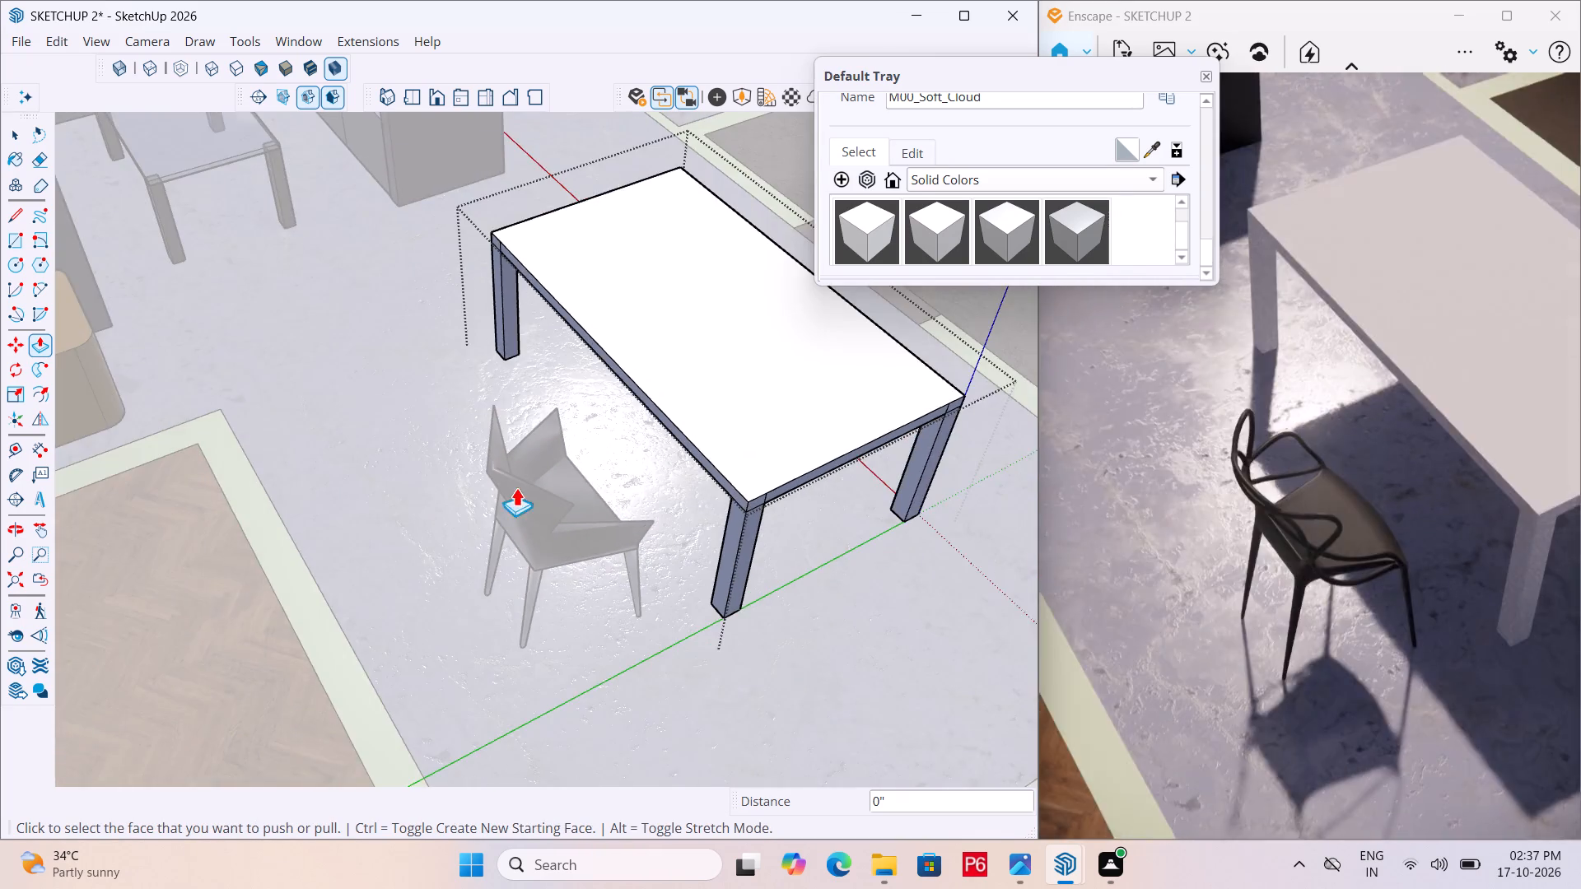
pyautogui.scroll(-6, 516, 487)
# Save the model.
pyautogui.hotkey('ctrl', 's')
pyautogui.hotkey('ctrl', 's')
pyautogui.keyDown('ctrl'); pyautogui.scroll(-2, 488, 501); pyautogui.keyUp('ctrl')
pyautogui.hotkey('ctrl', 's')
# Erase the vertical seam edges above both legs on the tabletop's short side at the component's origin end.
pyautogui.scroll(6, 581, 502)
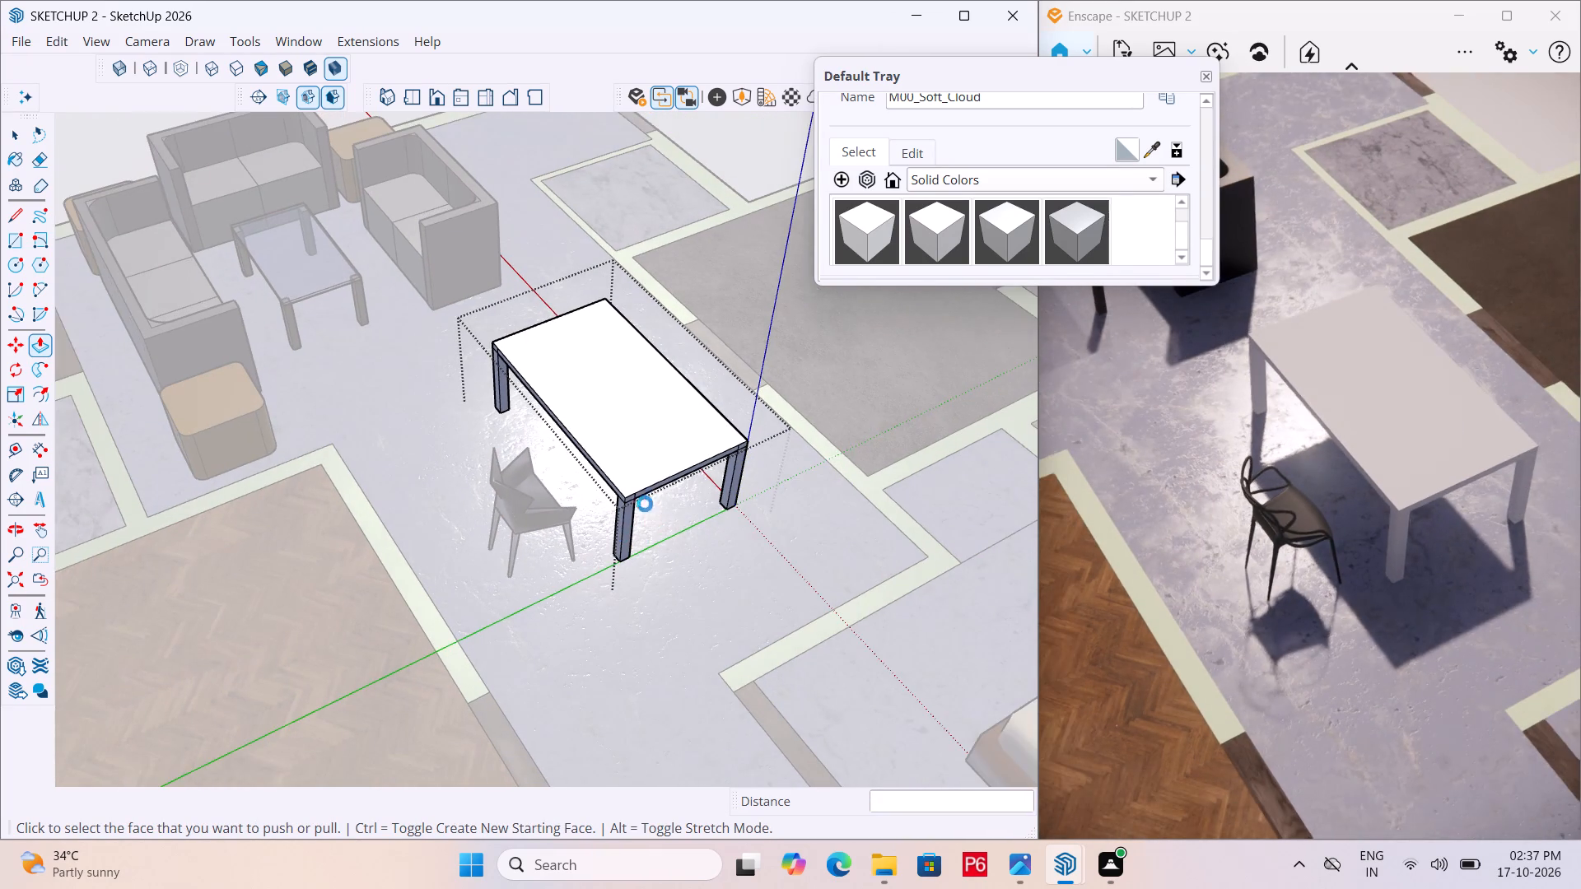
pyautogui.scroll(11, 645, 504)
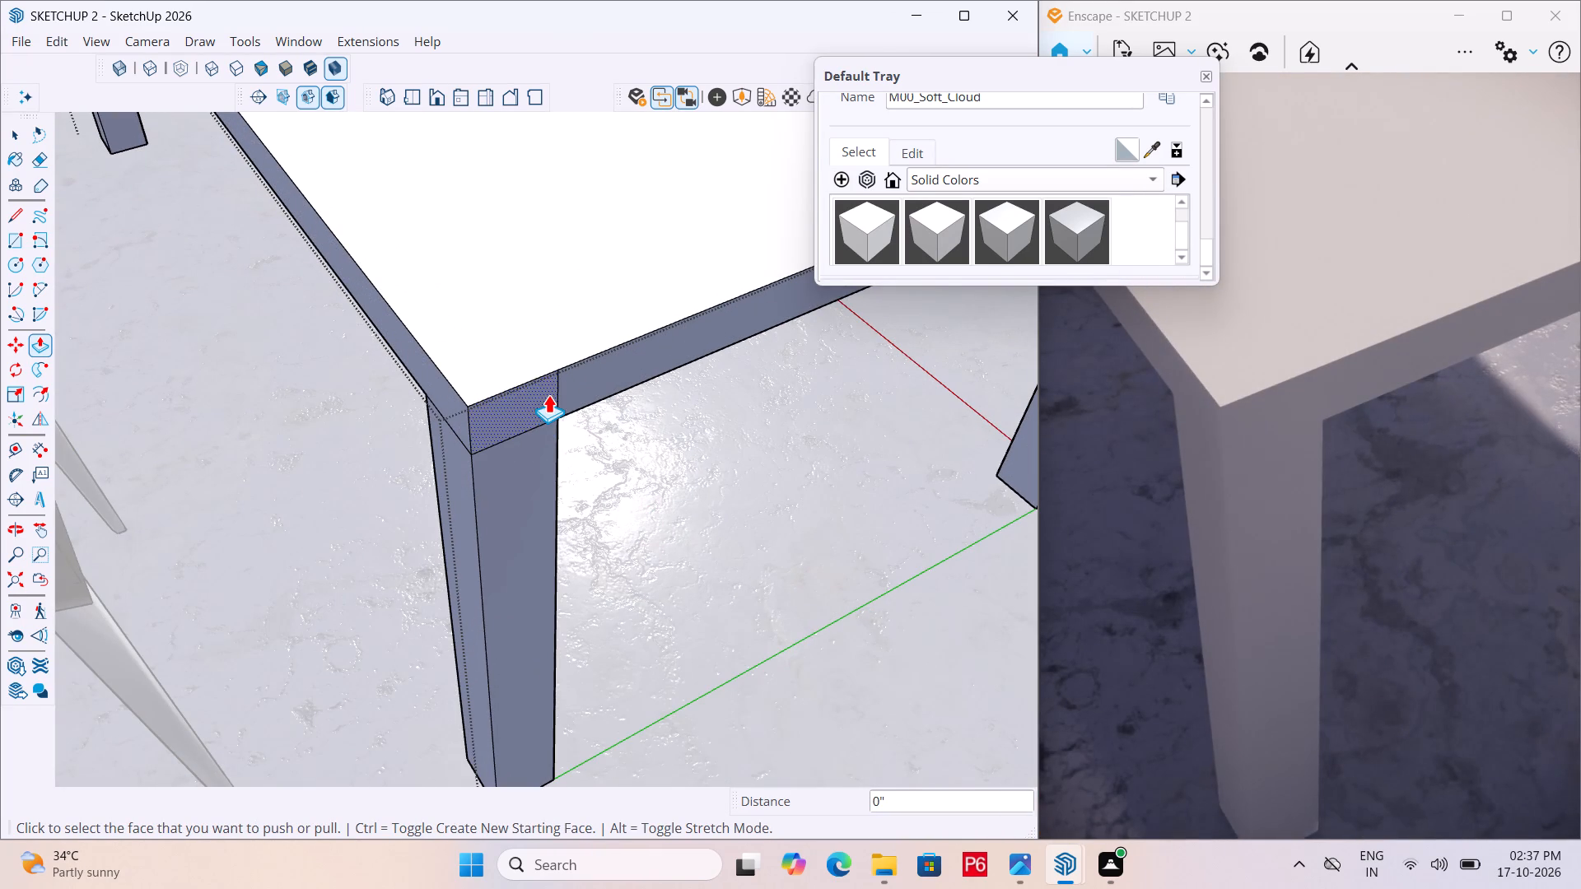
pyautogui.press('e')
pyautogui.click(553, 392)
pyautogui.click(562, 389)
pyautogui.scroll(-5, 436, 466)
pyautogui.scroll(-11, 516, 510)
pyautogui.moveTo(666, 520); pyautogui.dragTo(302, 496, button='middle')
pyautogui.scroll(15, 609, 522)
pyautogui.click(518, 387)
pyautogui.click(528, 393)
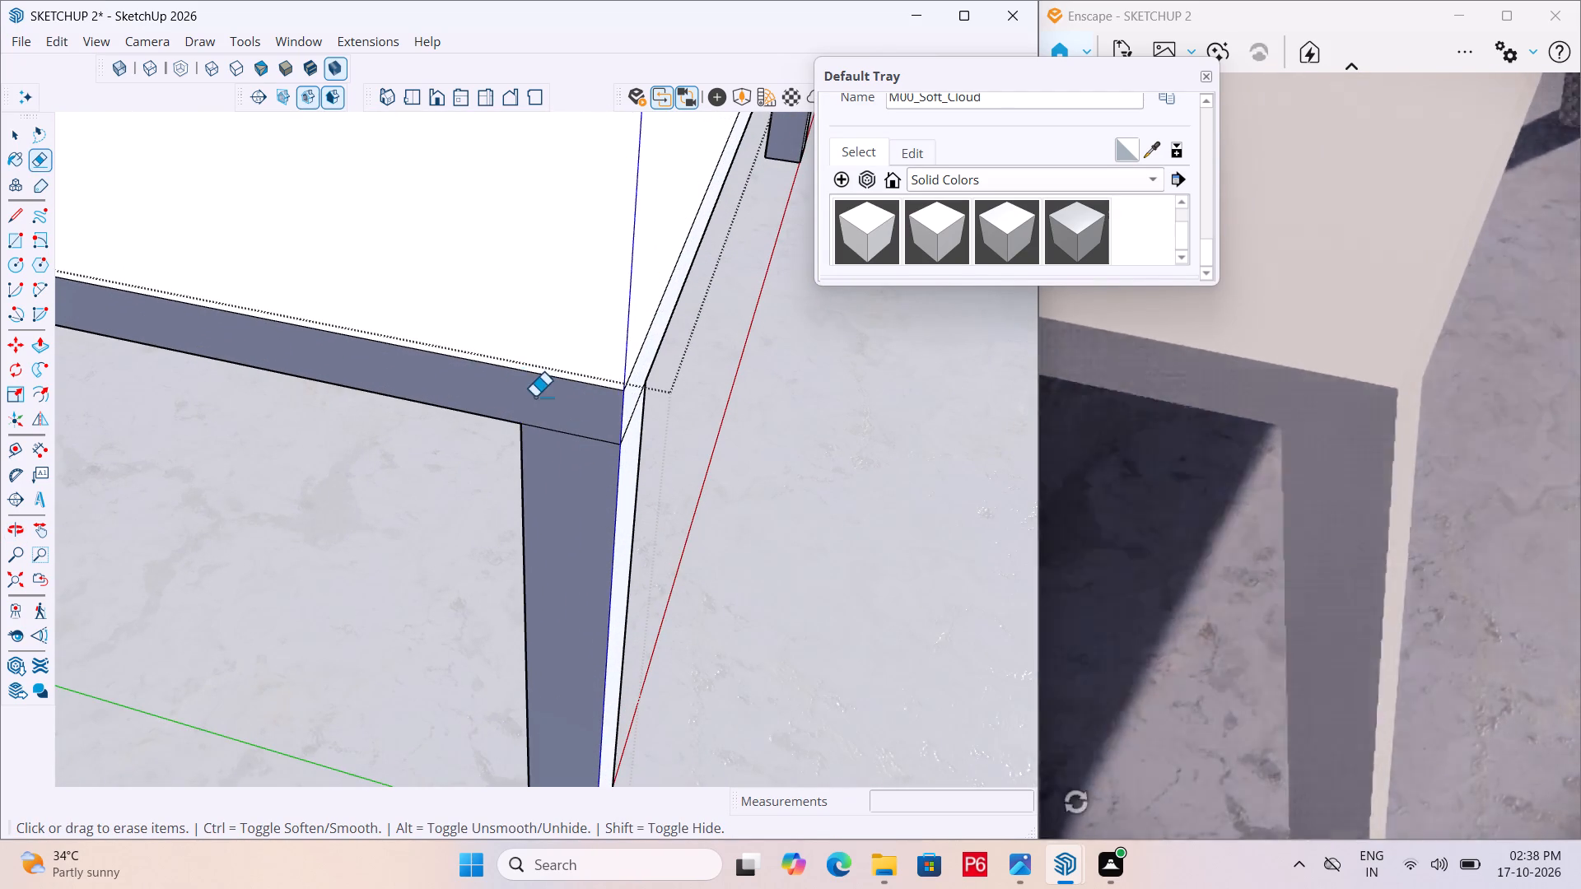
# Erase the seam edges above both legs on the table's long side along the red axis.
pyautogui.scroll(-11, 460, 473)
pyautogui.moveTo(614, 491); pyautogui.dragTo(138, 489, button='middle')
pyautogui.scroll(-1, 614, 491)
pyautogui.scroll(2, 664, 340)
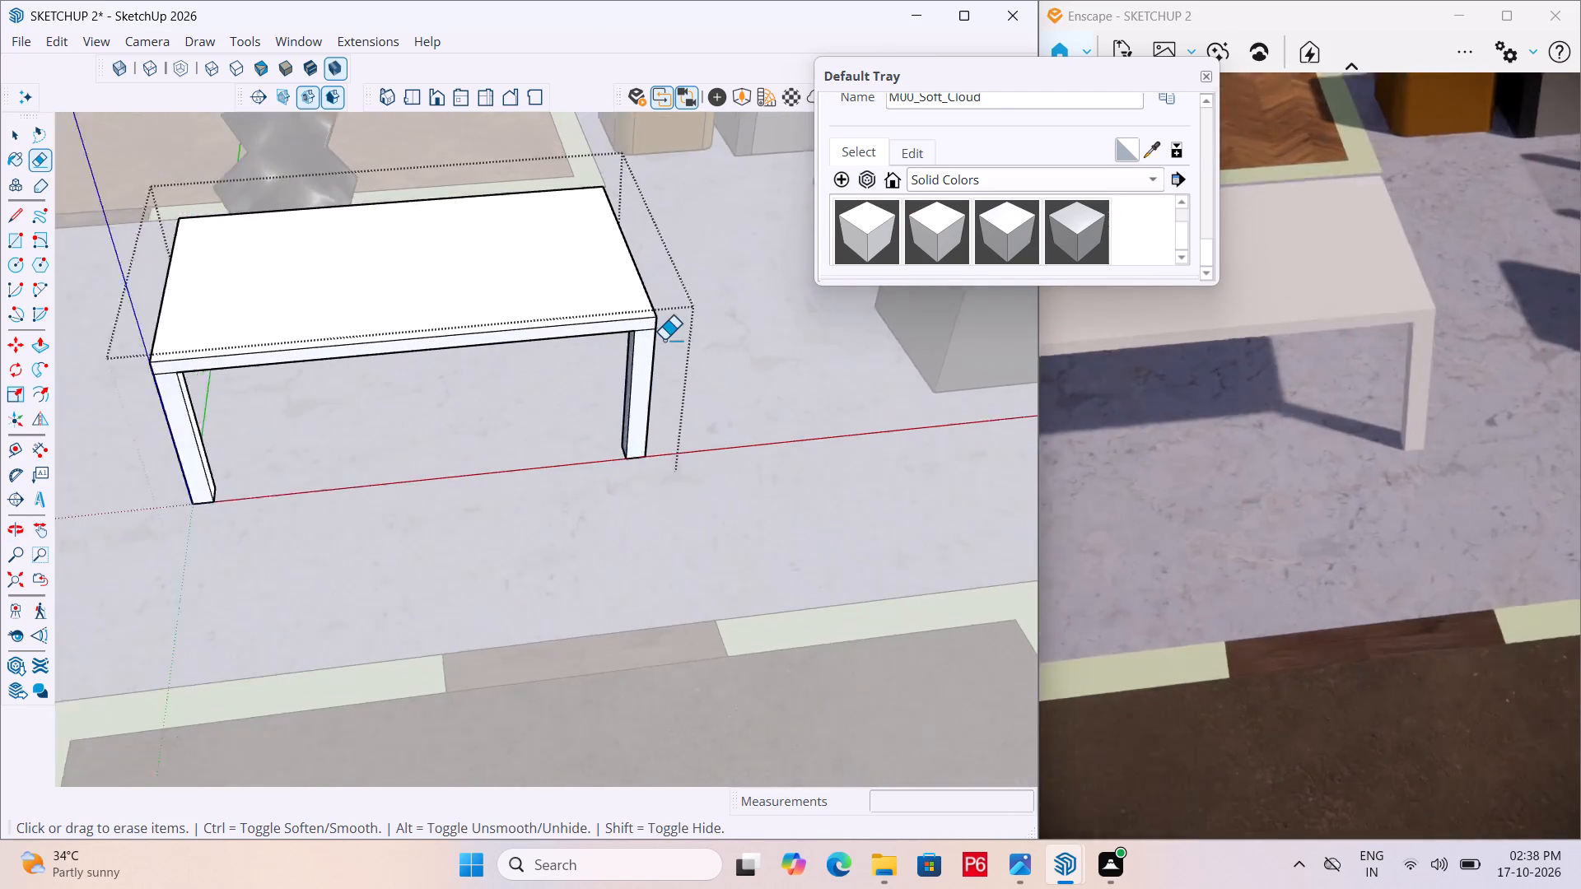
pyautogui.scroll(9, 664, 340)
pyautogui.click(627, 313)
pyautogui.scroll(-5, 672, 355)
pyautogui.scroll(-2, 730, 437)
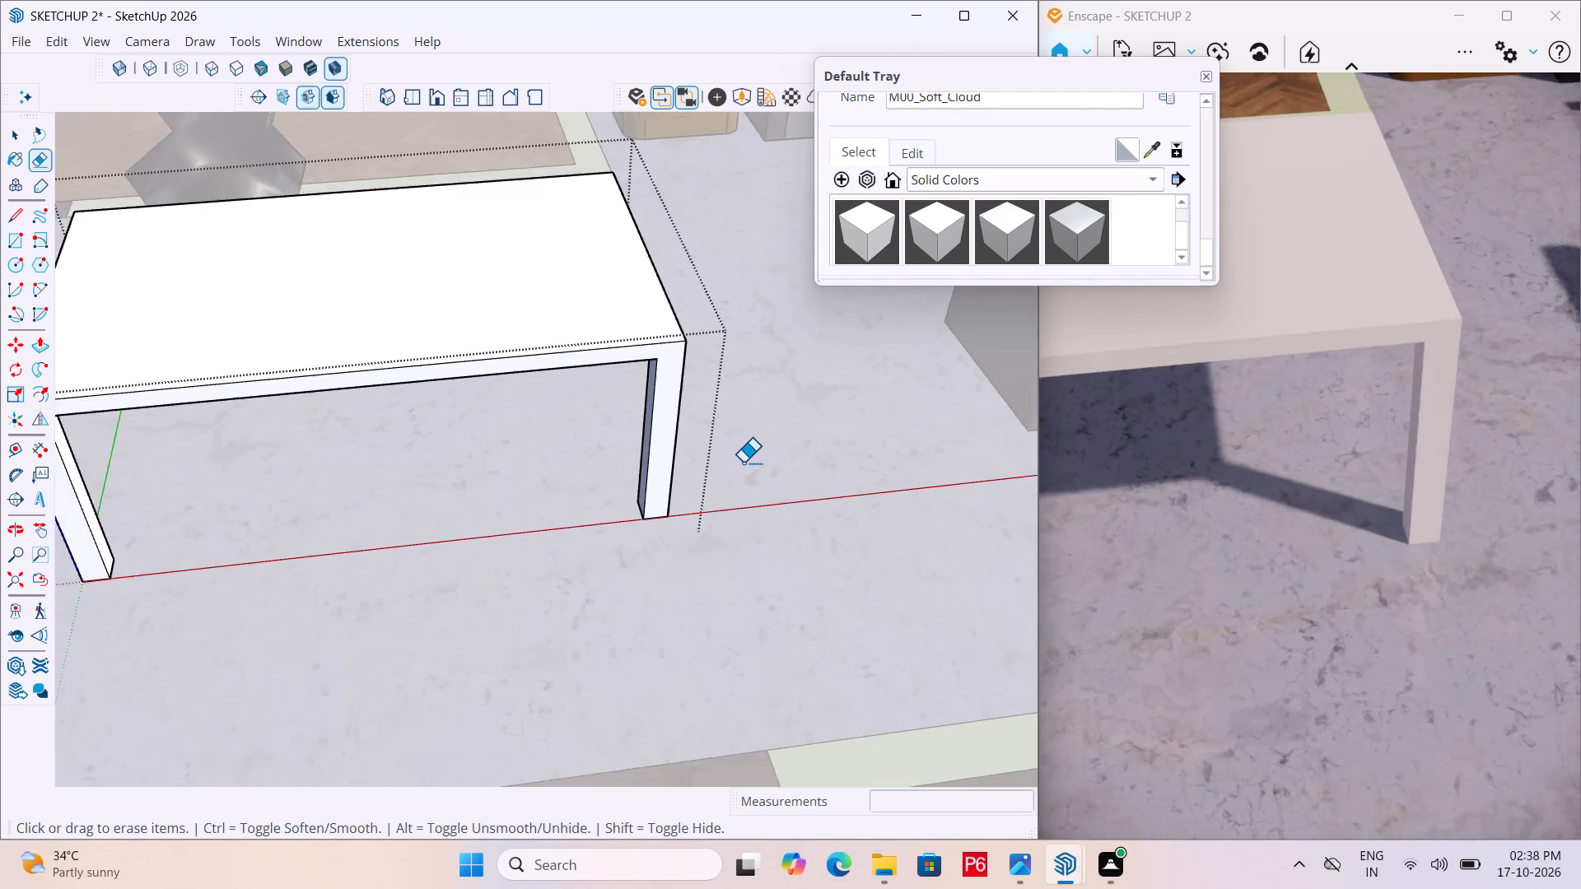
pyautogui.scroll(-2, 743, 463)
pyautogui.moveTo(767, 455); pyautogui.dragTo(871, 433, button='middle')
pyautogui.scroll(7, 329, 430)
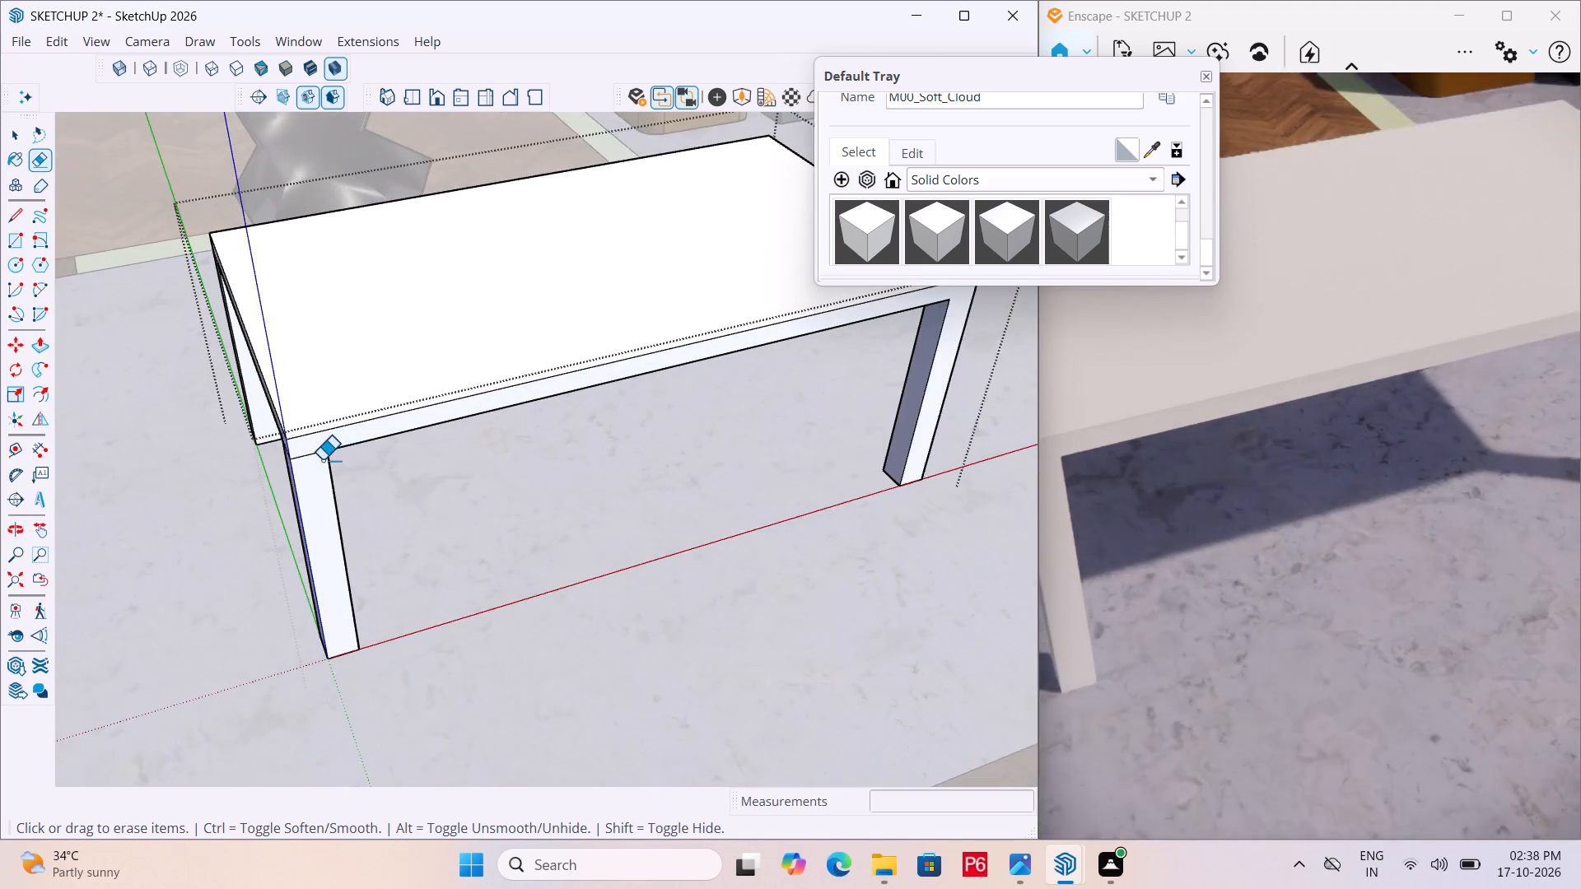
pyautogui.scroll(2, 322, 460)
pyautogui.click(313, 445)
pyautogui.click(310, 451)
# Erase the seam edges above both legs on the table's short side farthest from the component's origin.
pyautogui.scroll(-5, 278, 482)
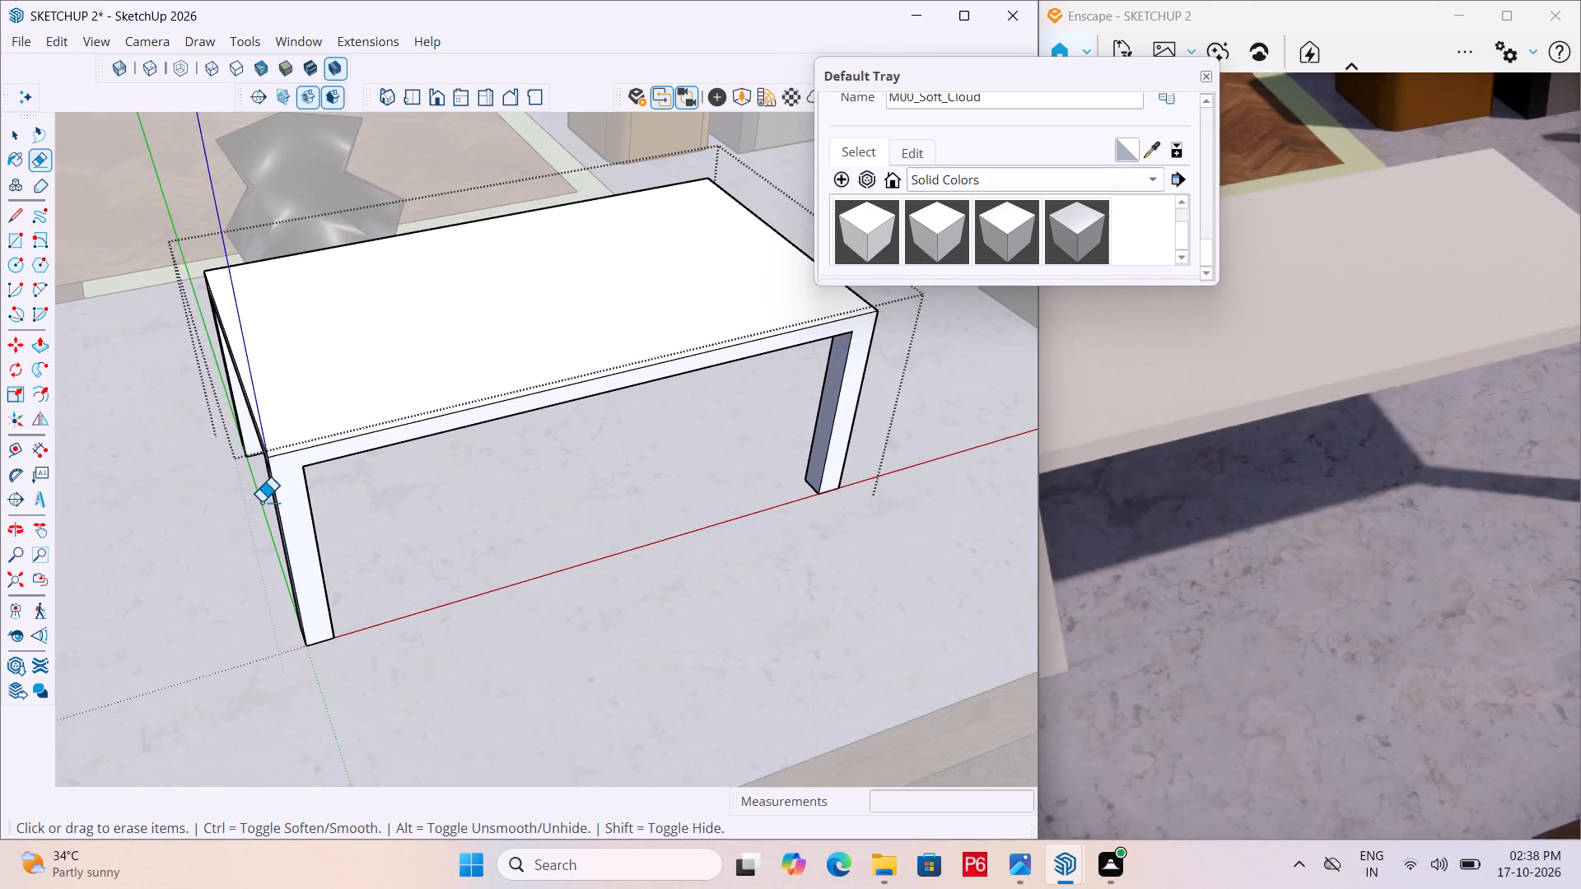
pyautogui.scroll(-5, 262, 503)
pyautogui.moveTo(729, 467); pyautogui.dragTo(282, 494, button='middle')
pyautogui.scroll(9, 361, 385)
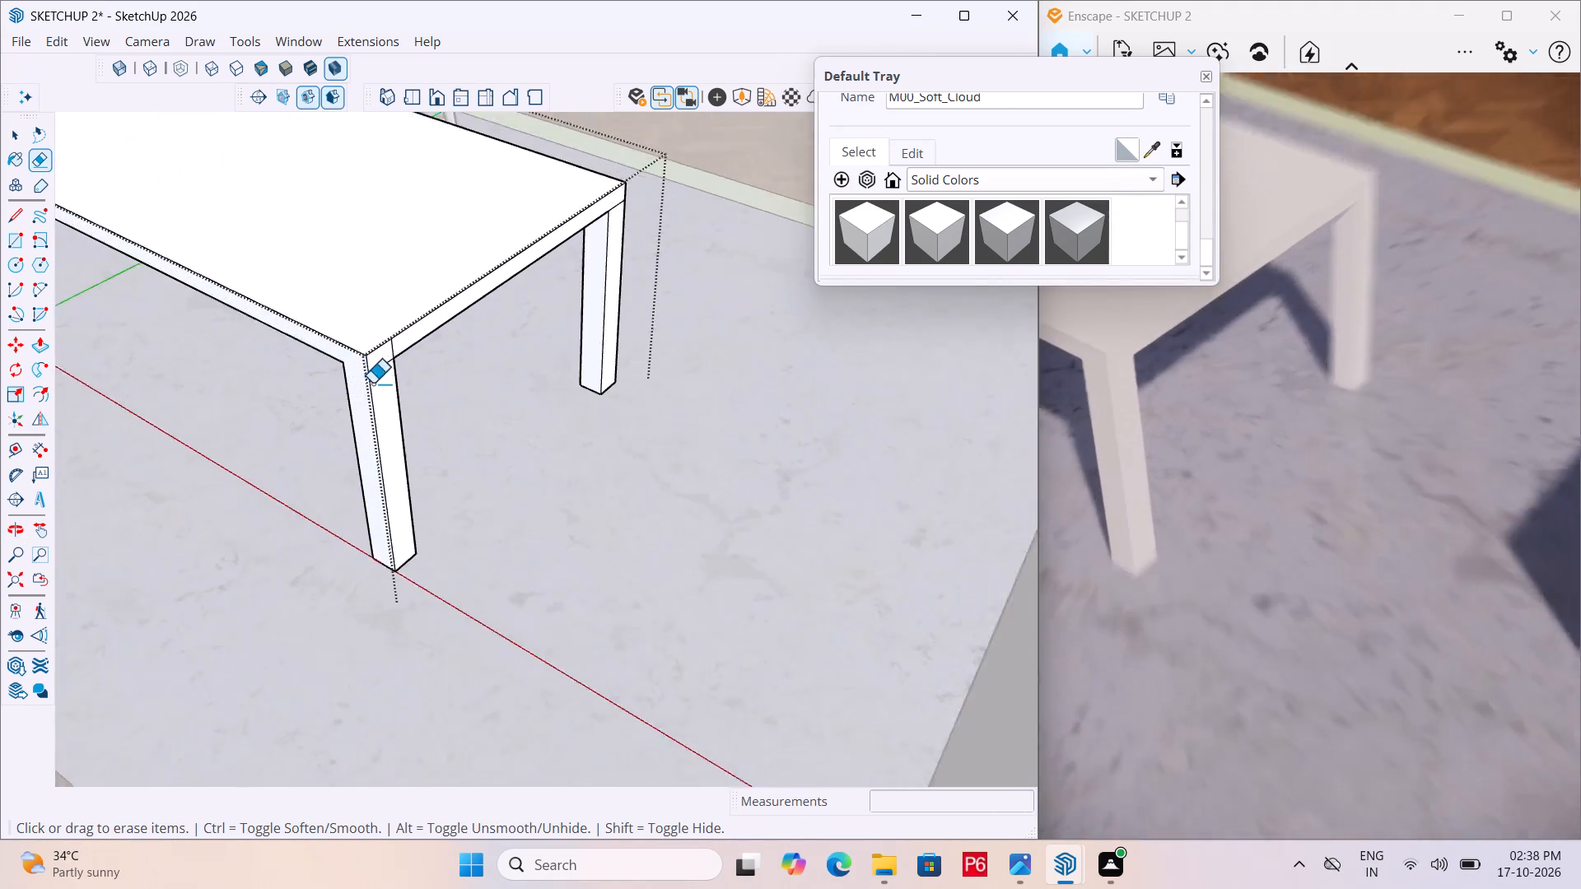
pyautogui.scroll(2, 372, 384)
pyautogui.click(389, 361)
pyautogui.click(403, 340)
pyautogui.click(403, 337)
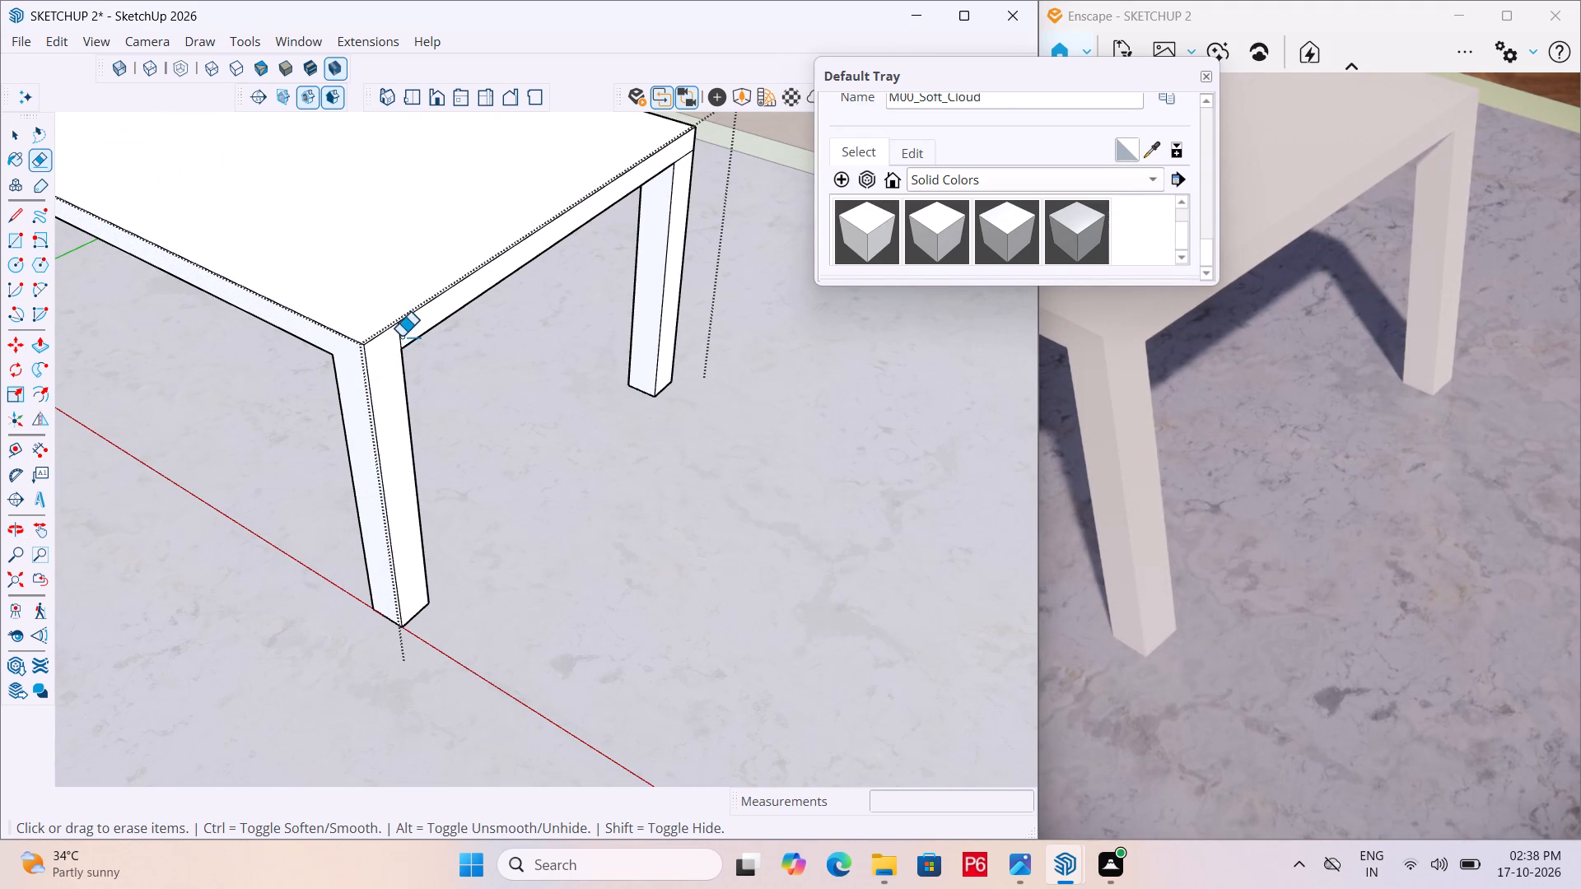
pyautogui.scroll(-5, 409, 380)
pyautogui.moveTo(680, 385); pyautogui.dragTo(385, 375, button='middle')
pyautogui.scroll(4, 529, 264)
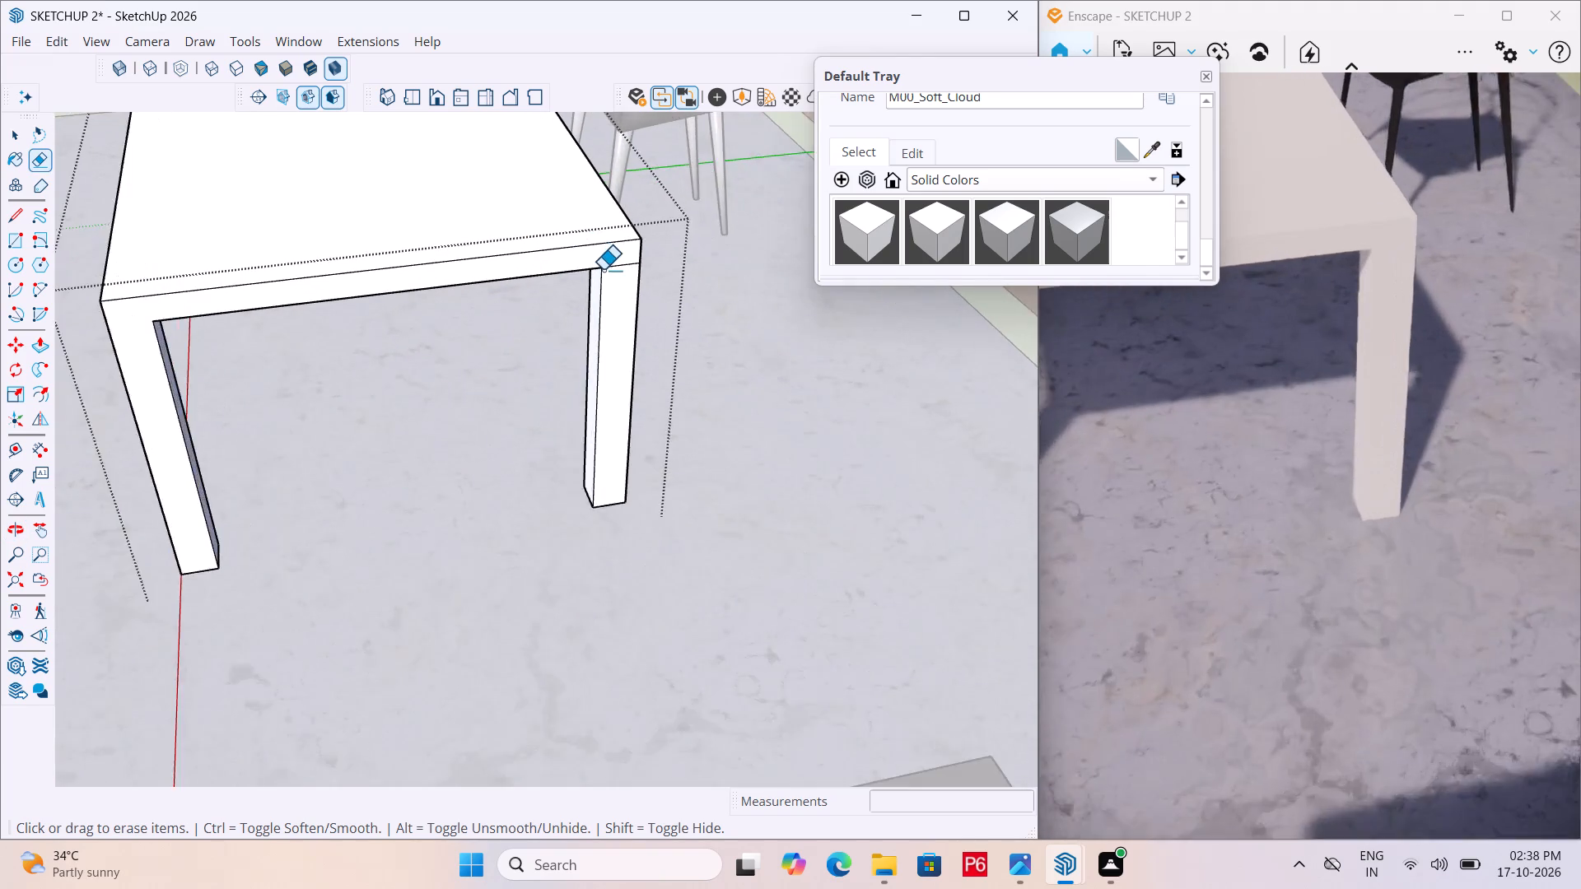
pyautogui.scroll(5, 603, 270)
pyautogui.click(635, 263)
# Erase the seam edges above both legs on the table's long side facing the chair.
pyautogui.scroll(-5, 401, 402)
pyautogui.moveTo(576, 408); pyautogui.dragTo(124, 431, button='middle')
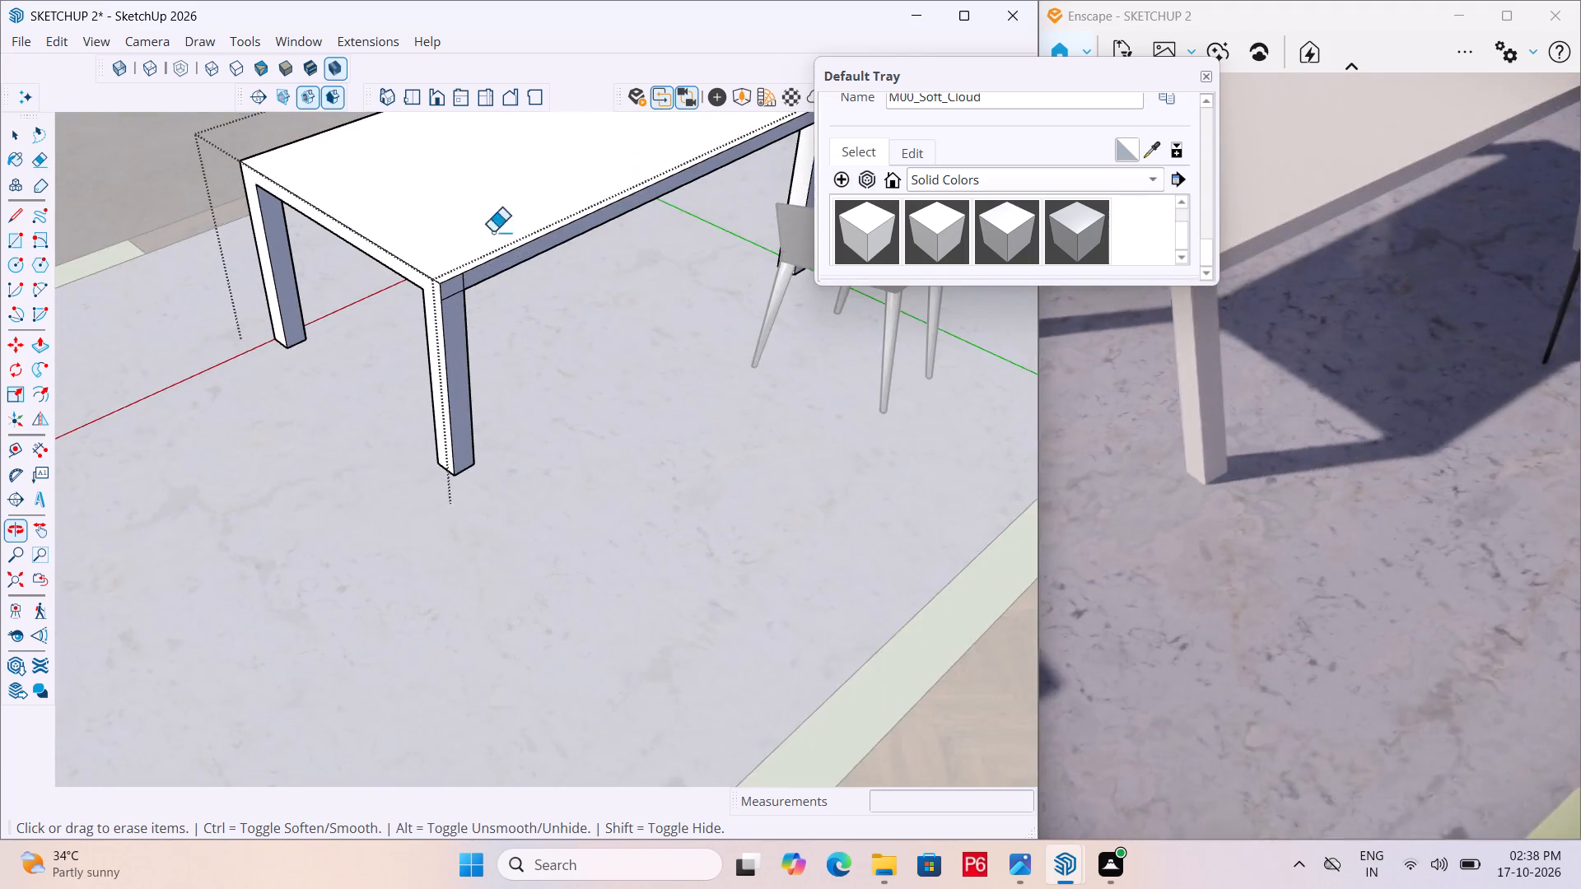
pyautogui.scroll(9, 564, 212)
pyautogui.moveTo(419, 326); pyautogui.dragTo(394, 330)
pyautogui.click(388, 333)
pyautogui.moveTo(385, 339); pyautogui.dragTo(385, 373)
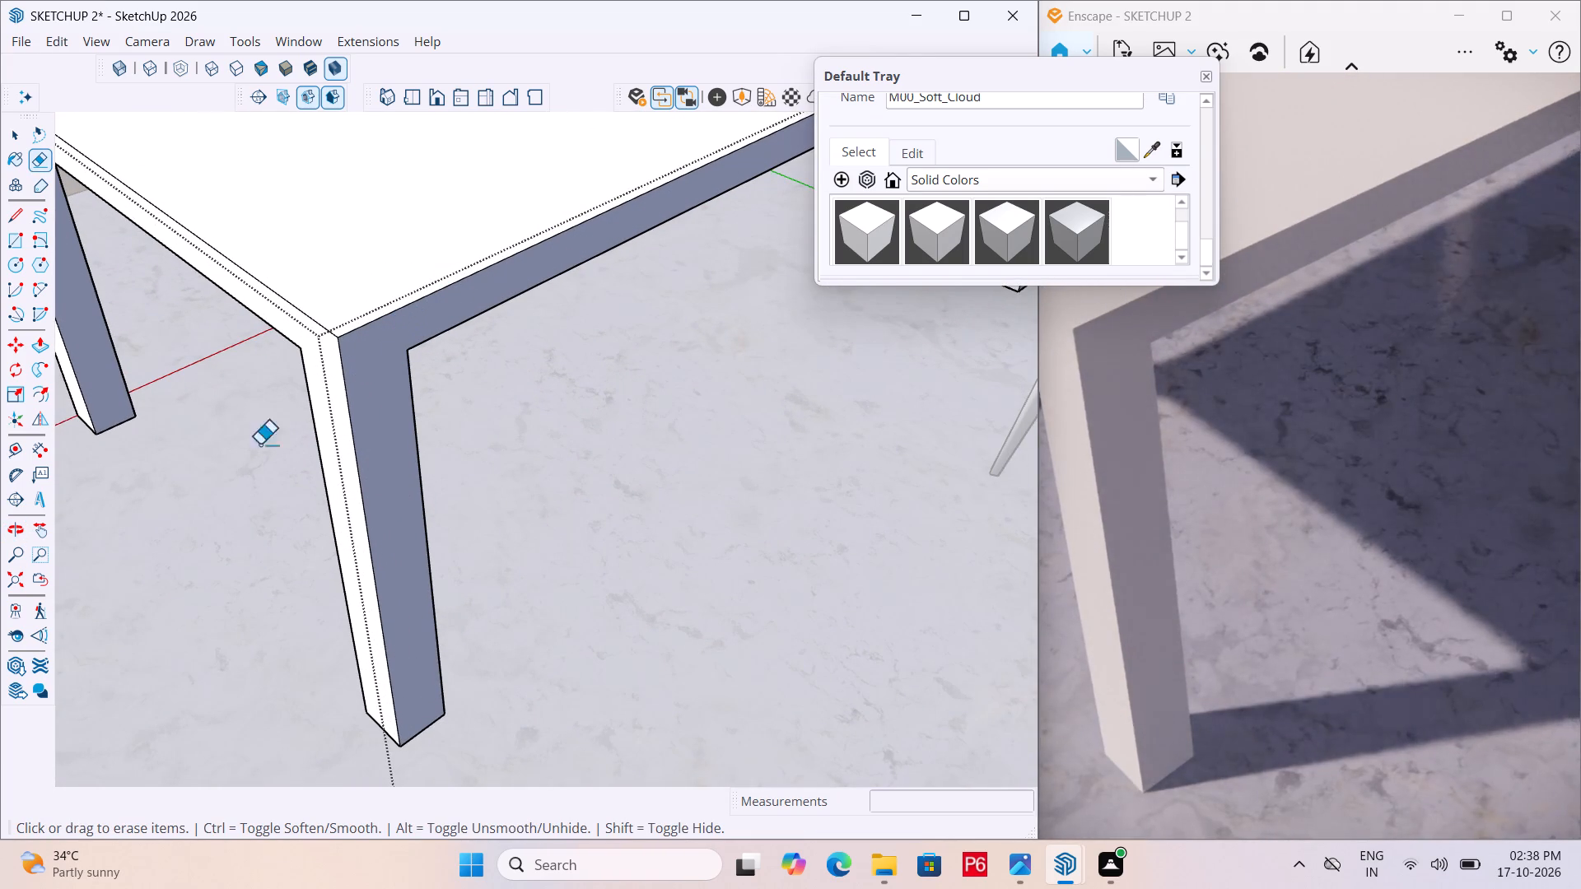
pyautogui.scroll(-6, 242, 463)
pyautogui.scroll(-2, 155, 549)
pyautogui.scroll(11, 645, 213)
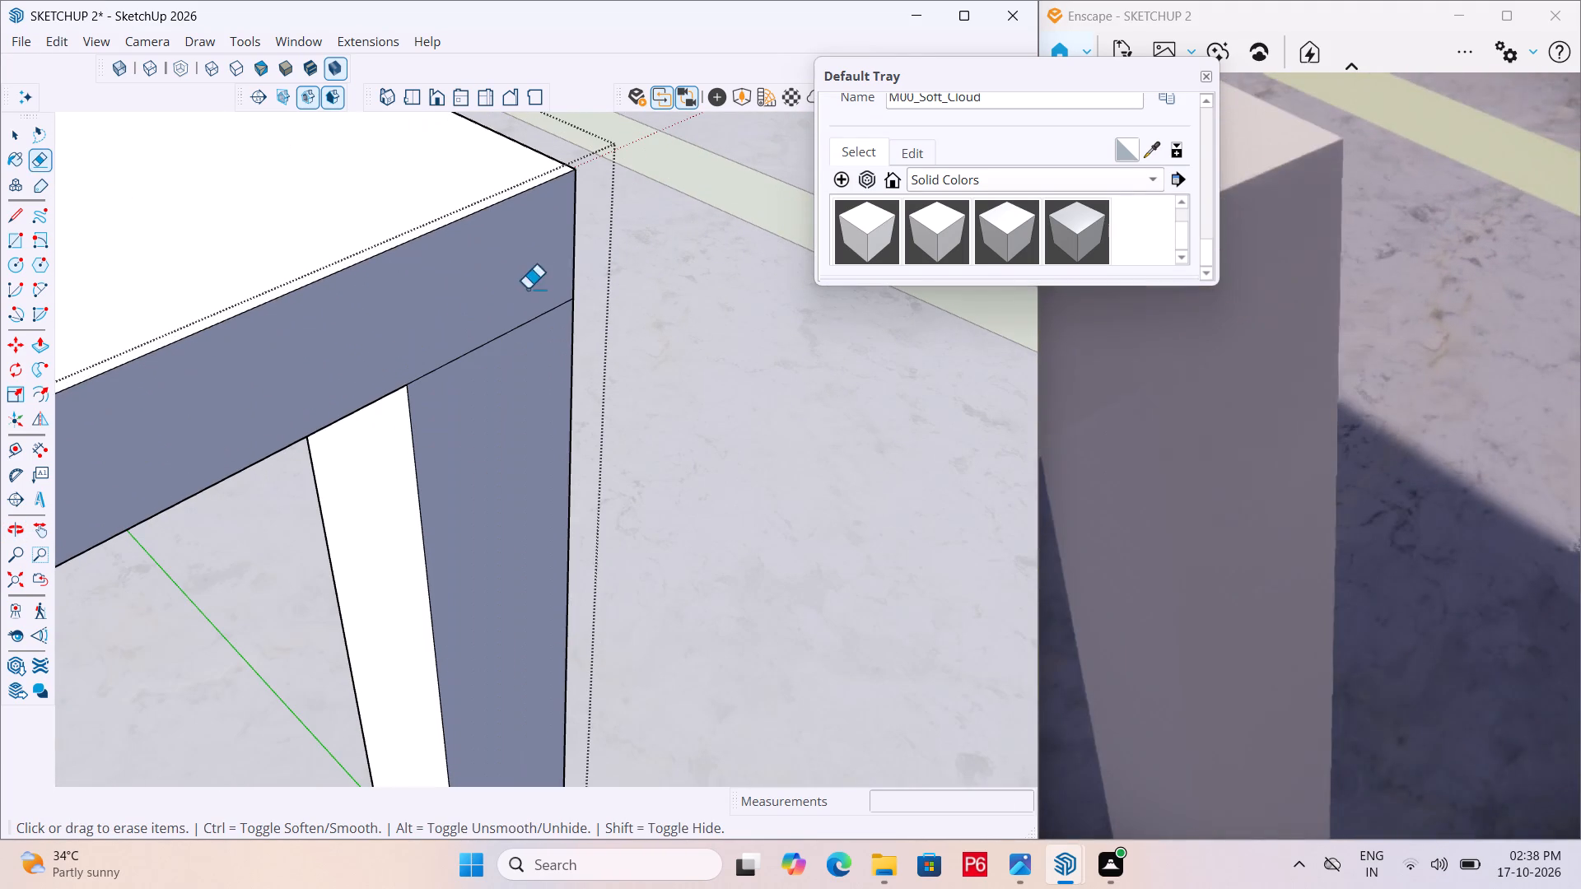
pyautogui.moveTo(527, 289); pyautogui.dragTo(541, 340)
# Erase the remaining seam edges between the legs and the top on the short side at the origin end.
pyautogui.scroll(-12, 504, 348)
pyautogui.scroll(-6, 777, 354)
pyautogui.moveTo(732, 383); pyautogui.dragTo(566, 424, button='middle')
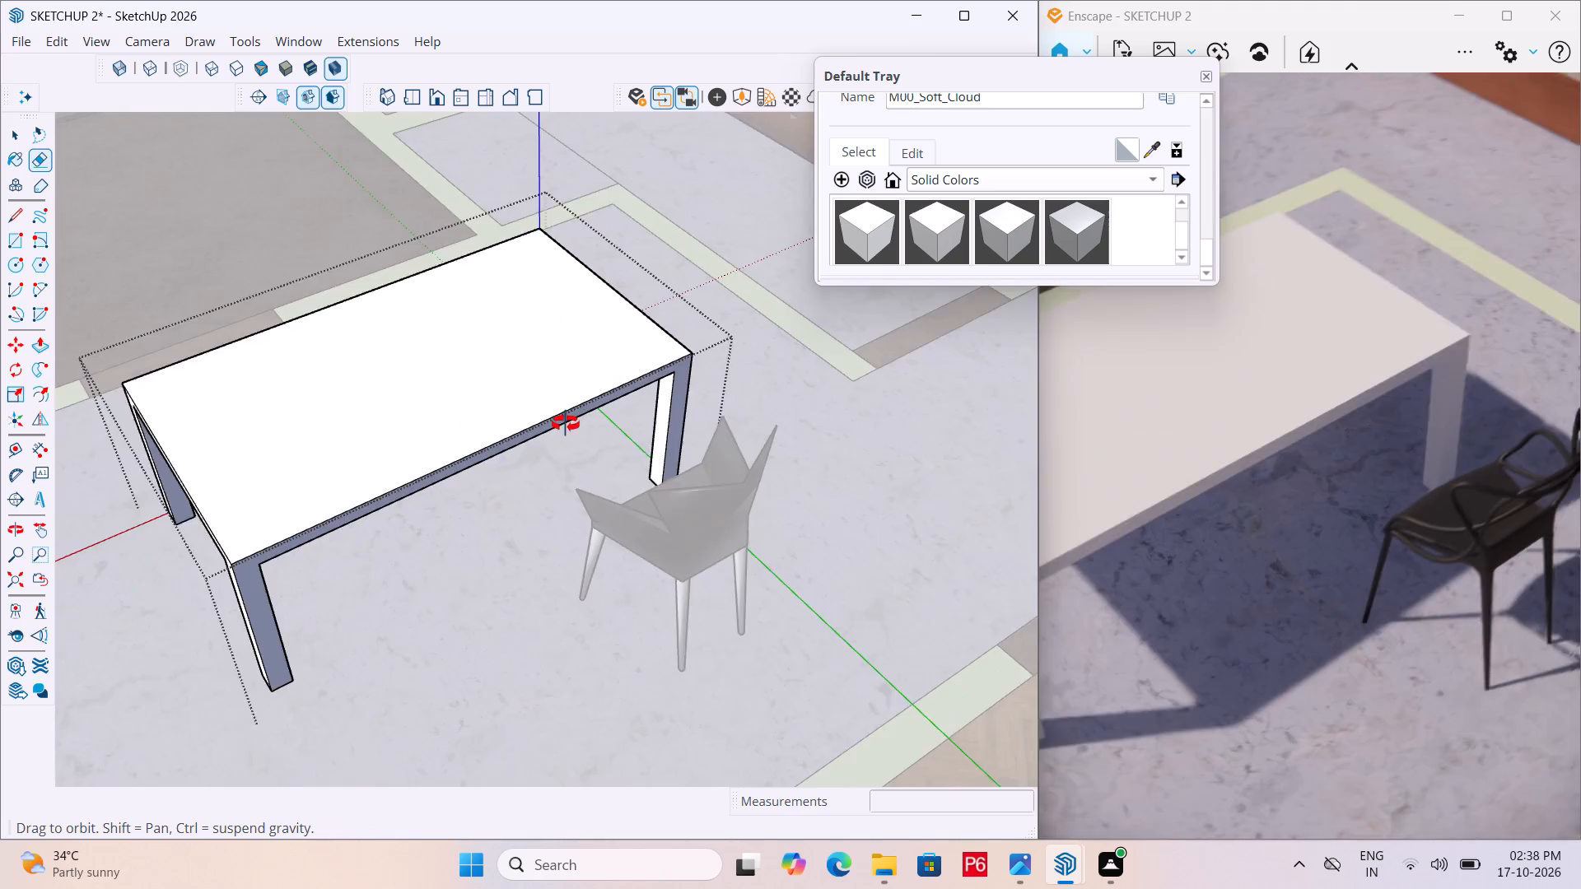
pyautogui.moveTo(566, 424); pyautogui.dragTo(16, 309, button='middle')
pyautogui.scroll(10, 500, 391)
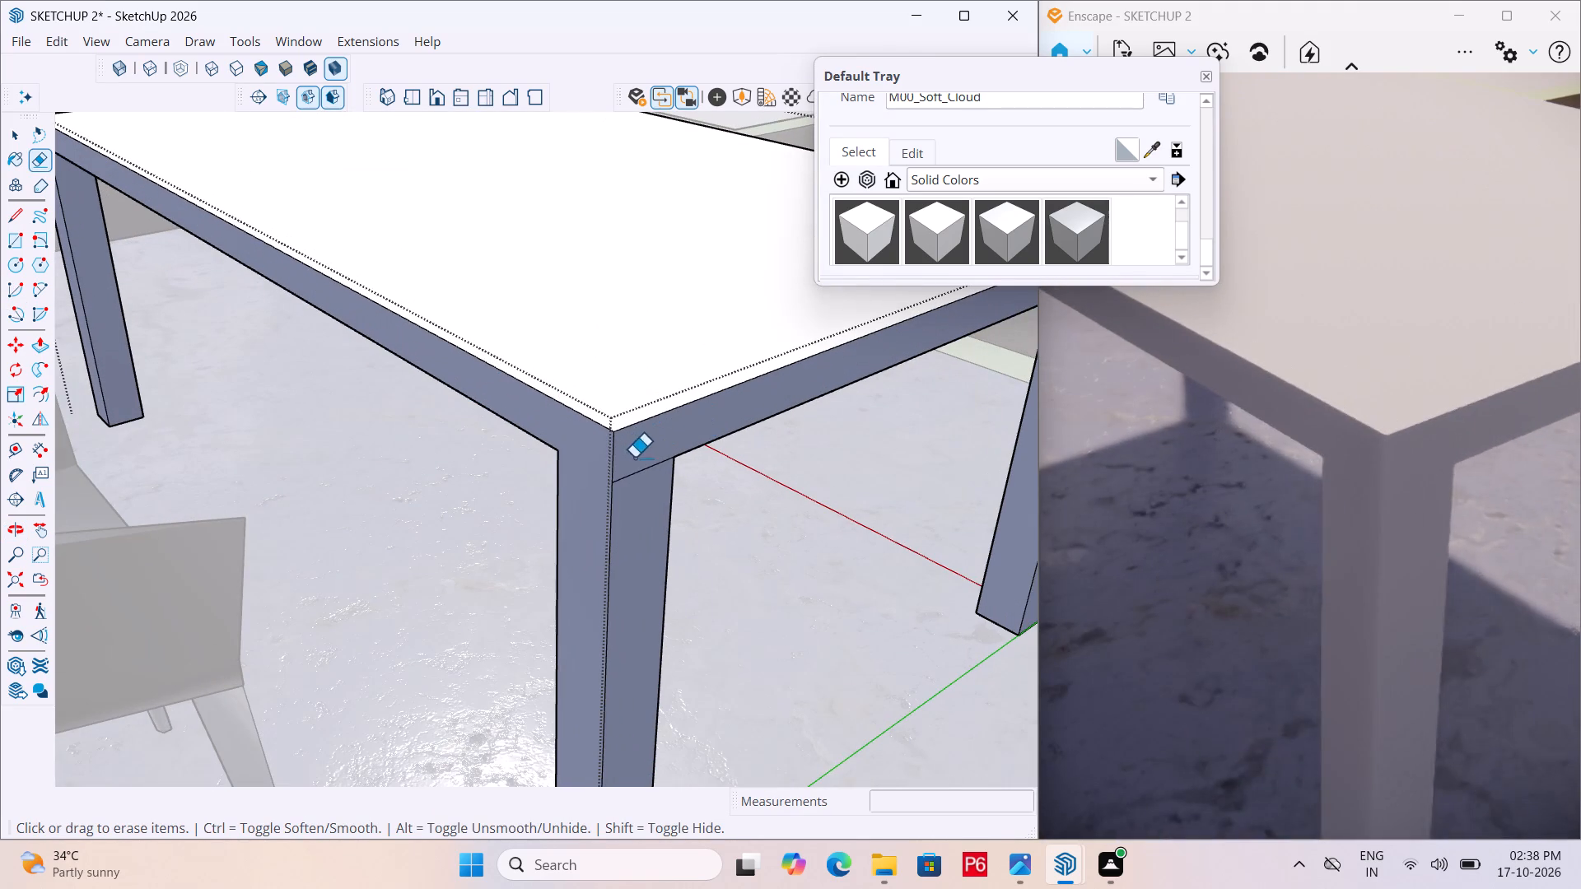
pyautogui.moveTo(635, 458); pyautogui.dragTo(644, 480)
pyautogui.click(644, 480)
pyautogui.scroll(-9, 389, 444)
pyautogui.scroll(11, 655, 393)
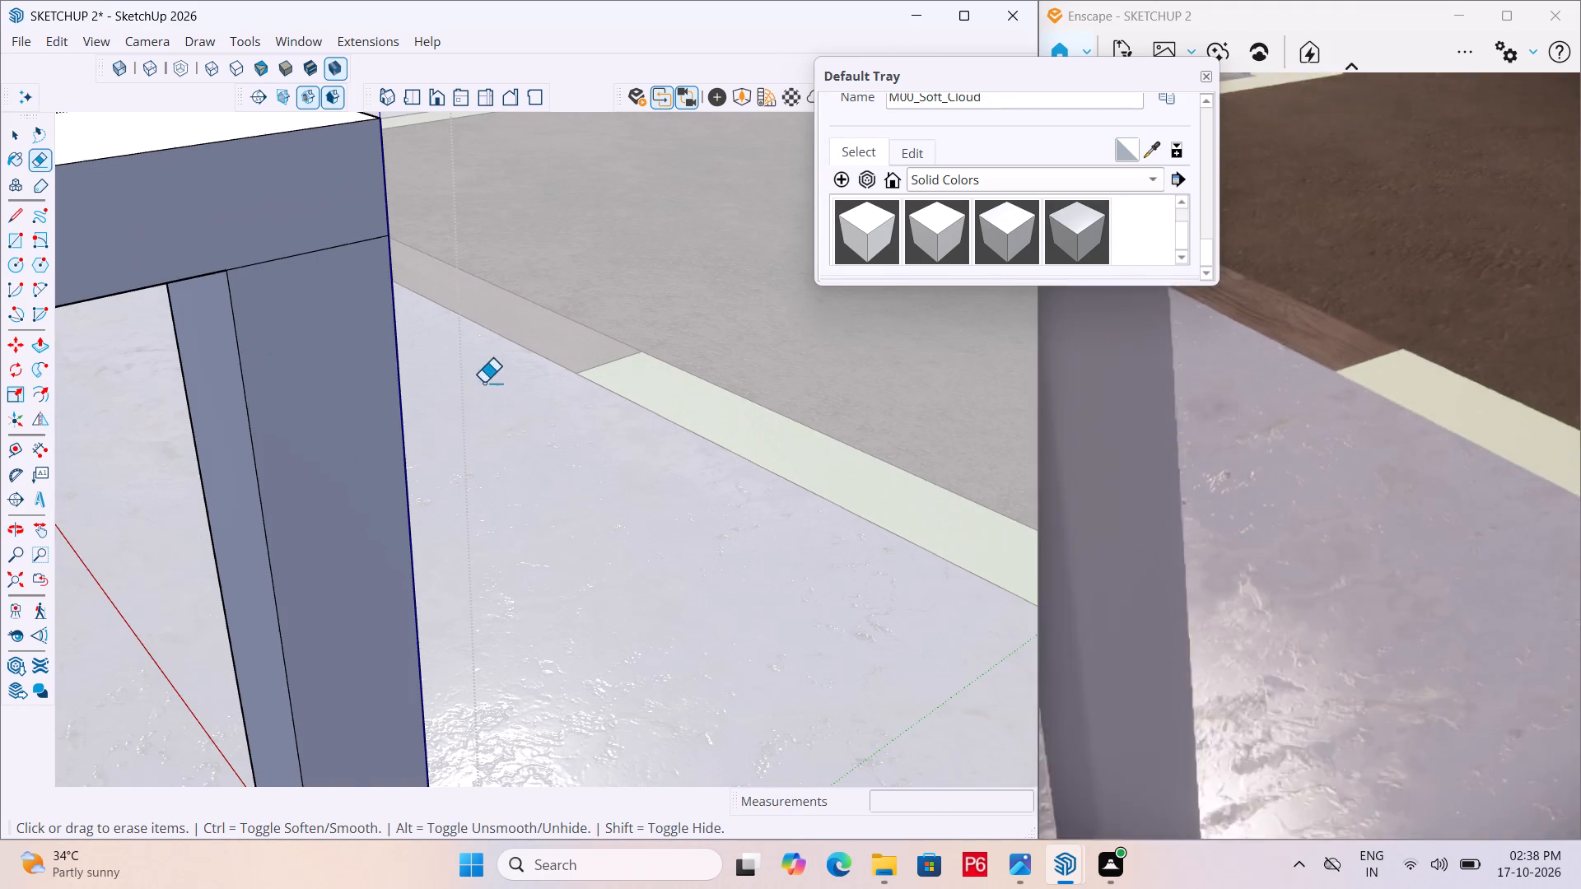
pyautogui.moveTo(350, 229); pyautogui.dragTo(375, 278)
pyautogui.click(375, 278)
pyautogui.scroll(-10, 557, 342)
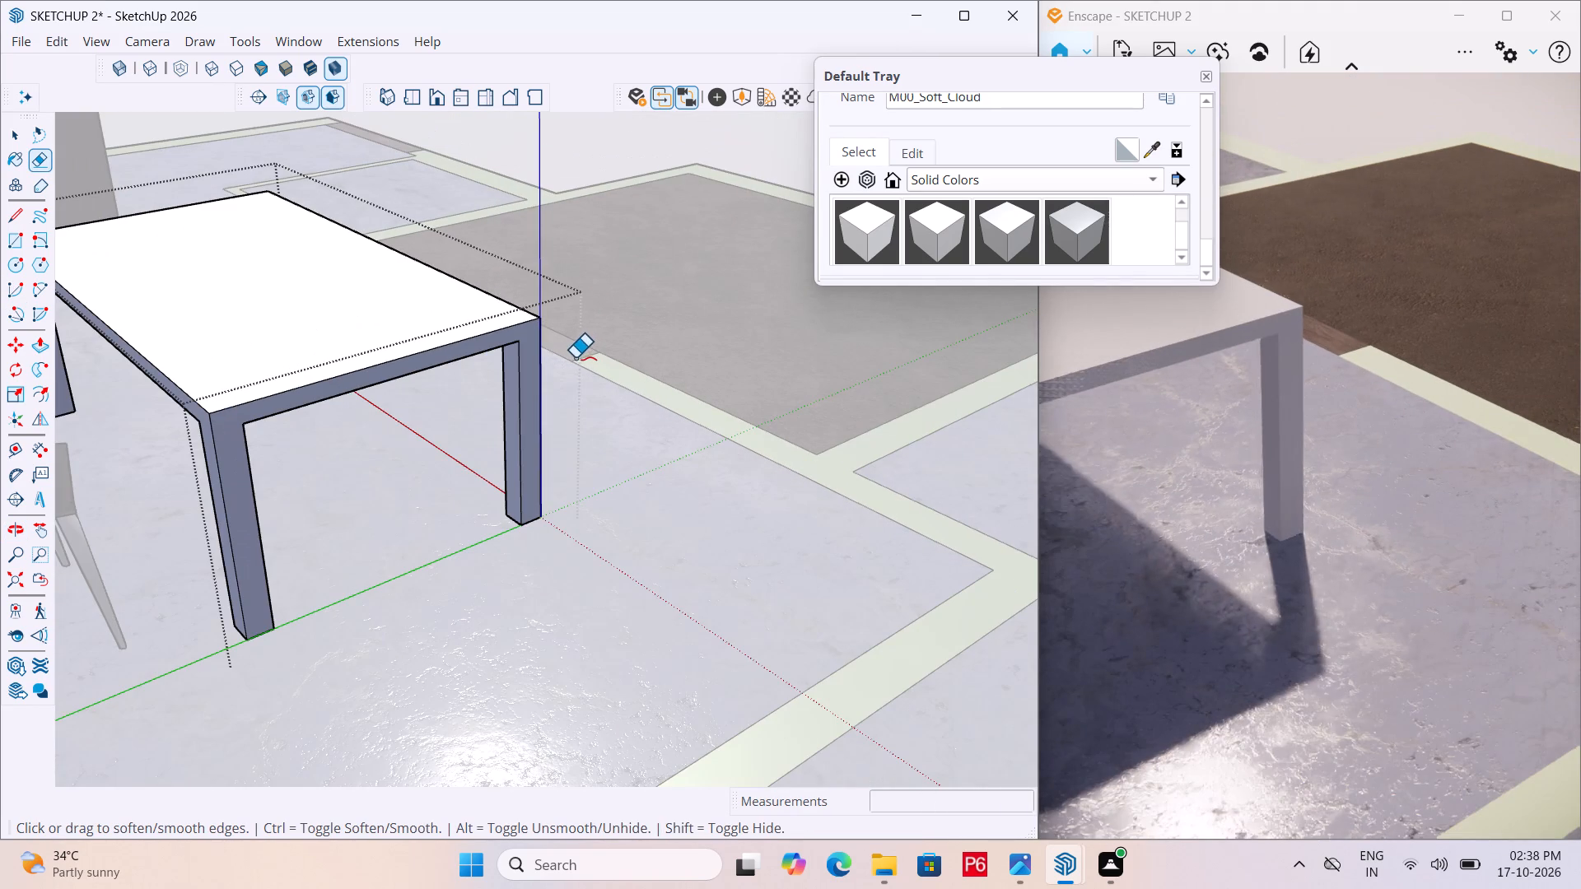
# Save the model.
pyautogui.hotkey('ctrl', 's')
pyautogui.hotkey('ctrl', 's')
pyautogui.hotkey('ctrl', 's')
pyautogui.hotkey('ctrl', 's')
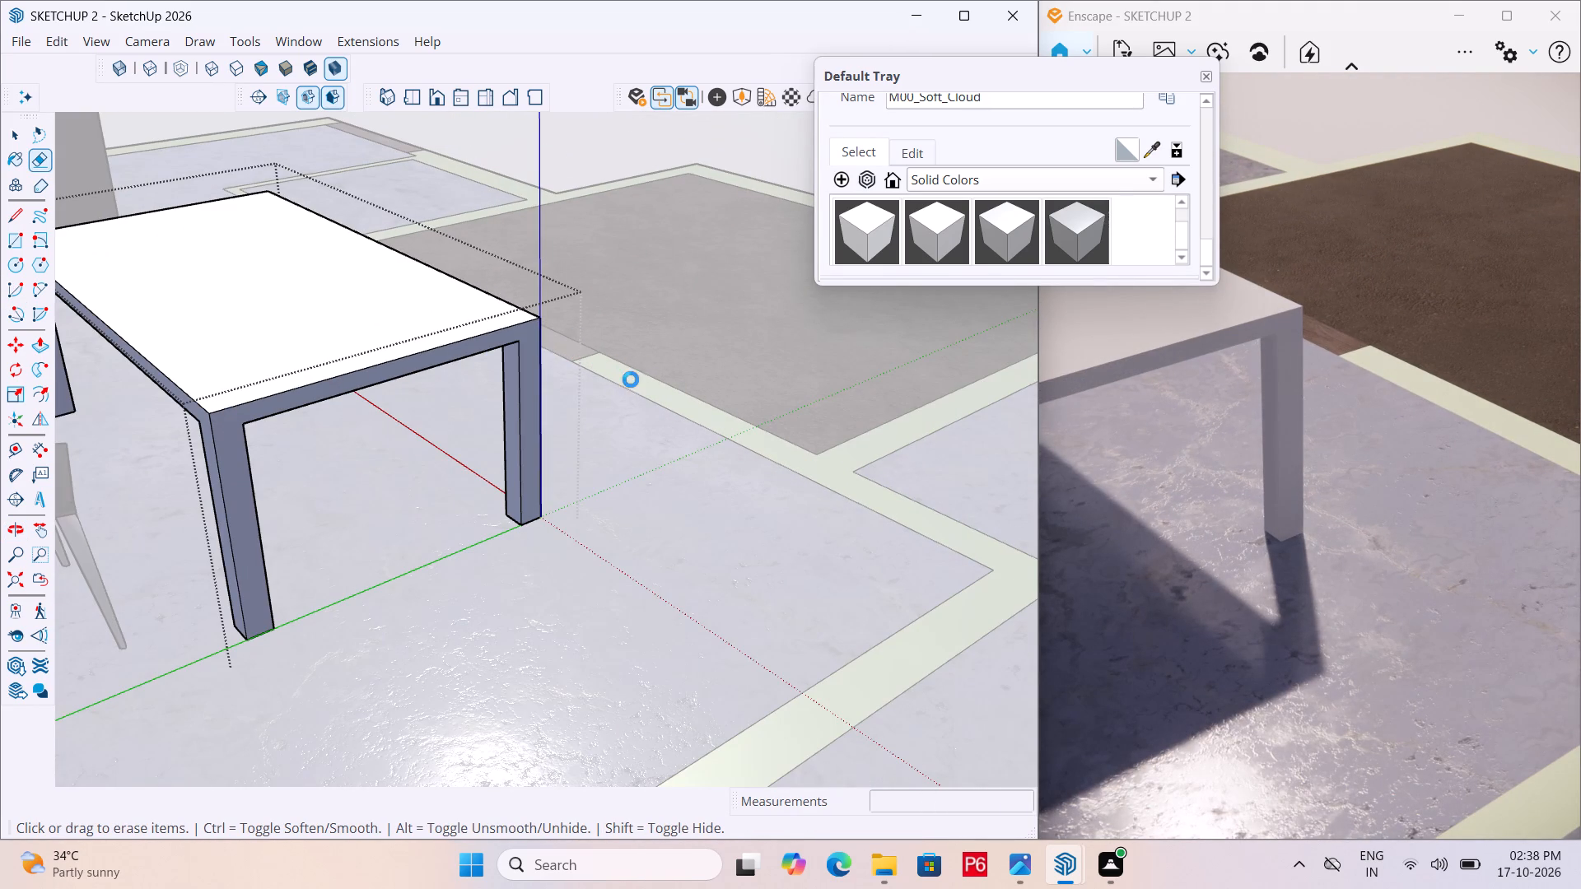
# Inspect the dining table from several sides along with its placement among the hall furniture.
pyautogui.scroll(-8, 632, 380)
pyautogui.moveTo(398, 412); pyautogui.dragTo(842, 520, button='middle')
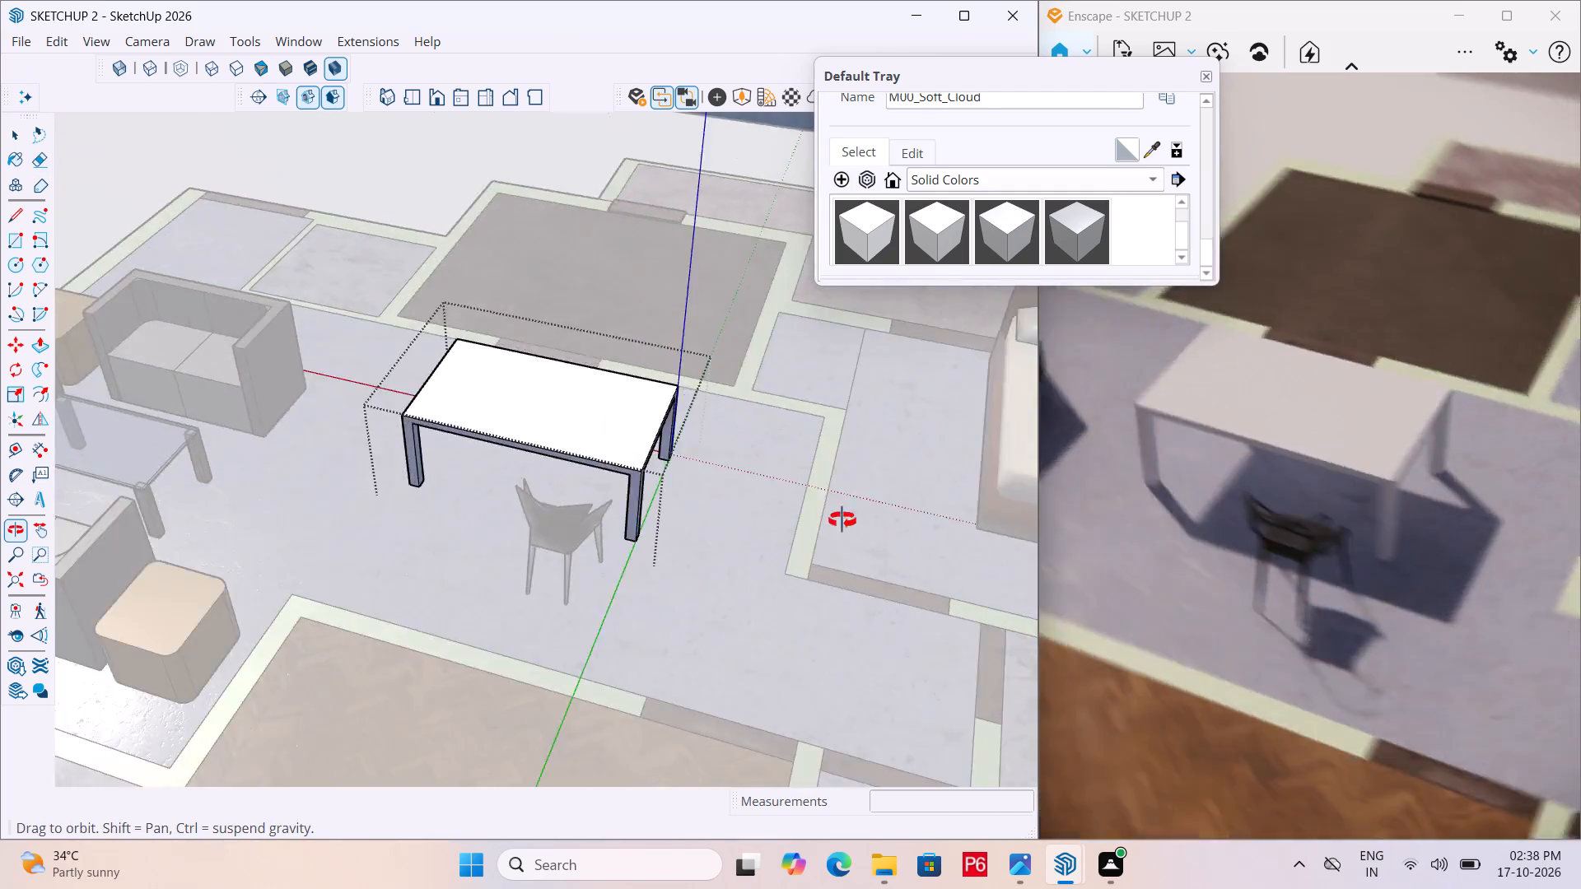
pyautogui.moveTo(842, 520); pyautogui.dragTo(1072, 499, button='middle')
pyautogui.moveTo(627, 435); pyautogui.dragTo(1039, 498, button='middle')
pyautogui.moveTo(282, 409); pyautogui.dragTo(800, 502, button='middle')
pyautogui.scroll(-3, 497, 498)
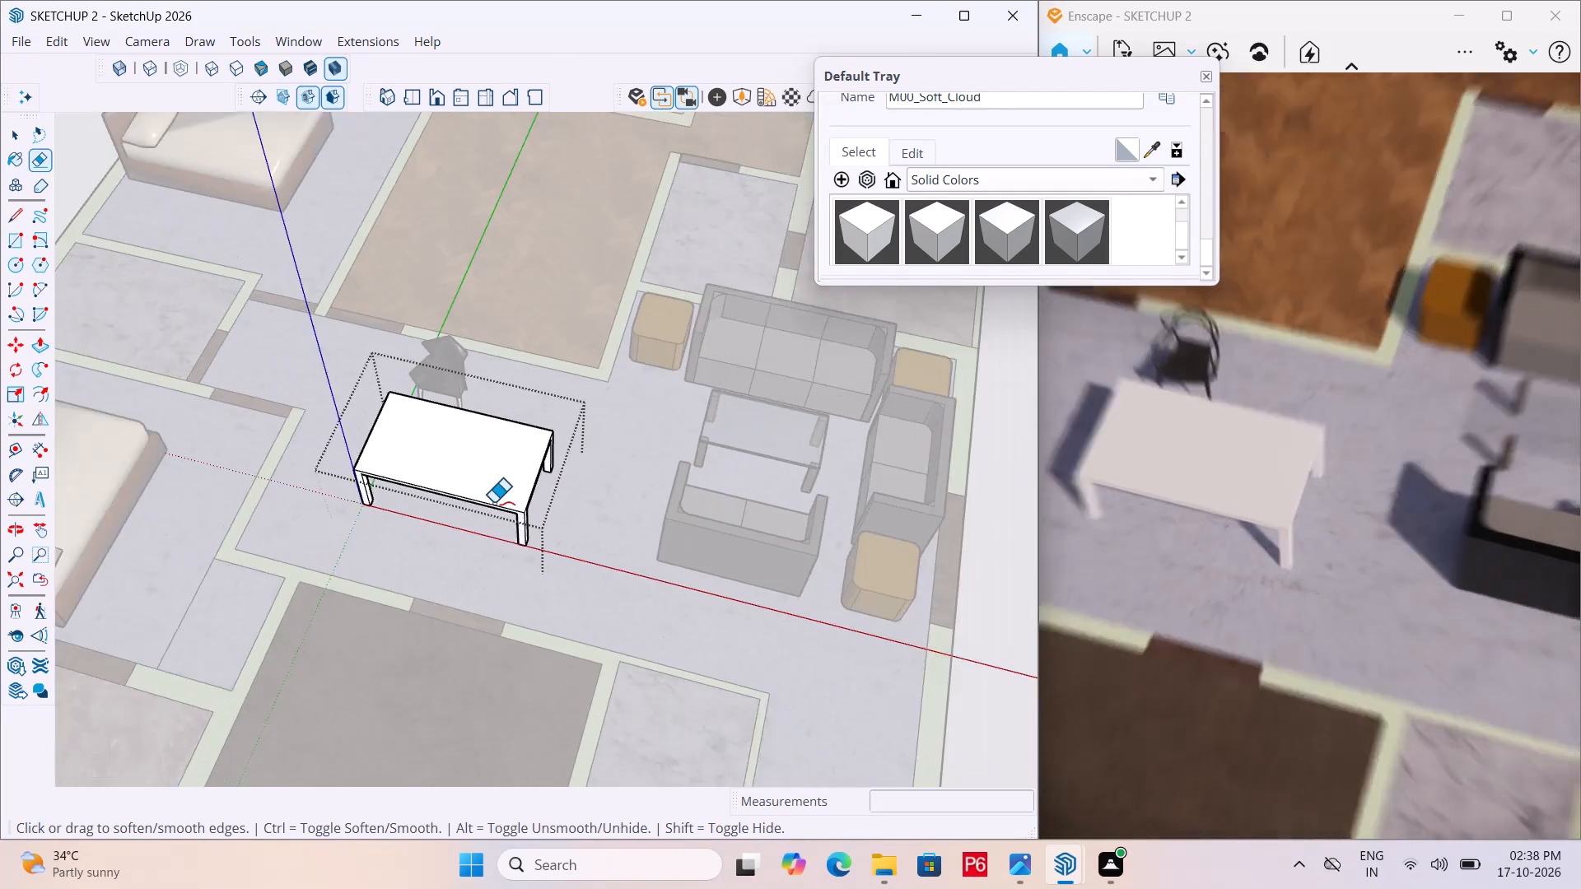
pyautogui.scroll(-2, 493, 503)
pyautogui.moveTo(499, 519); pyautogui.dragTo(560, 504, button='middle')
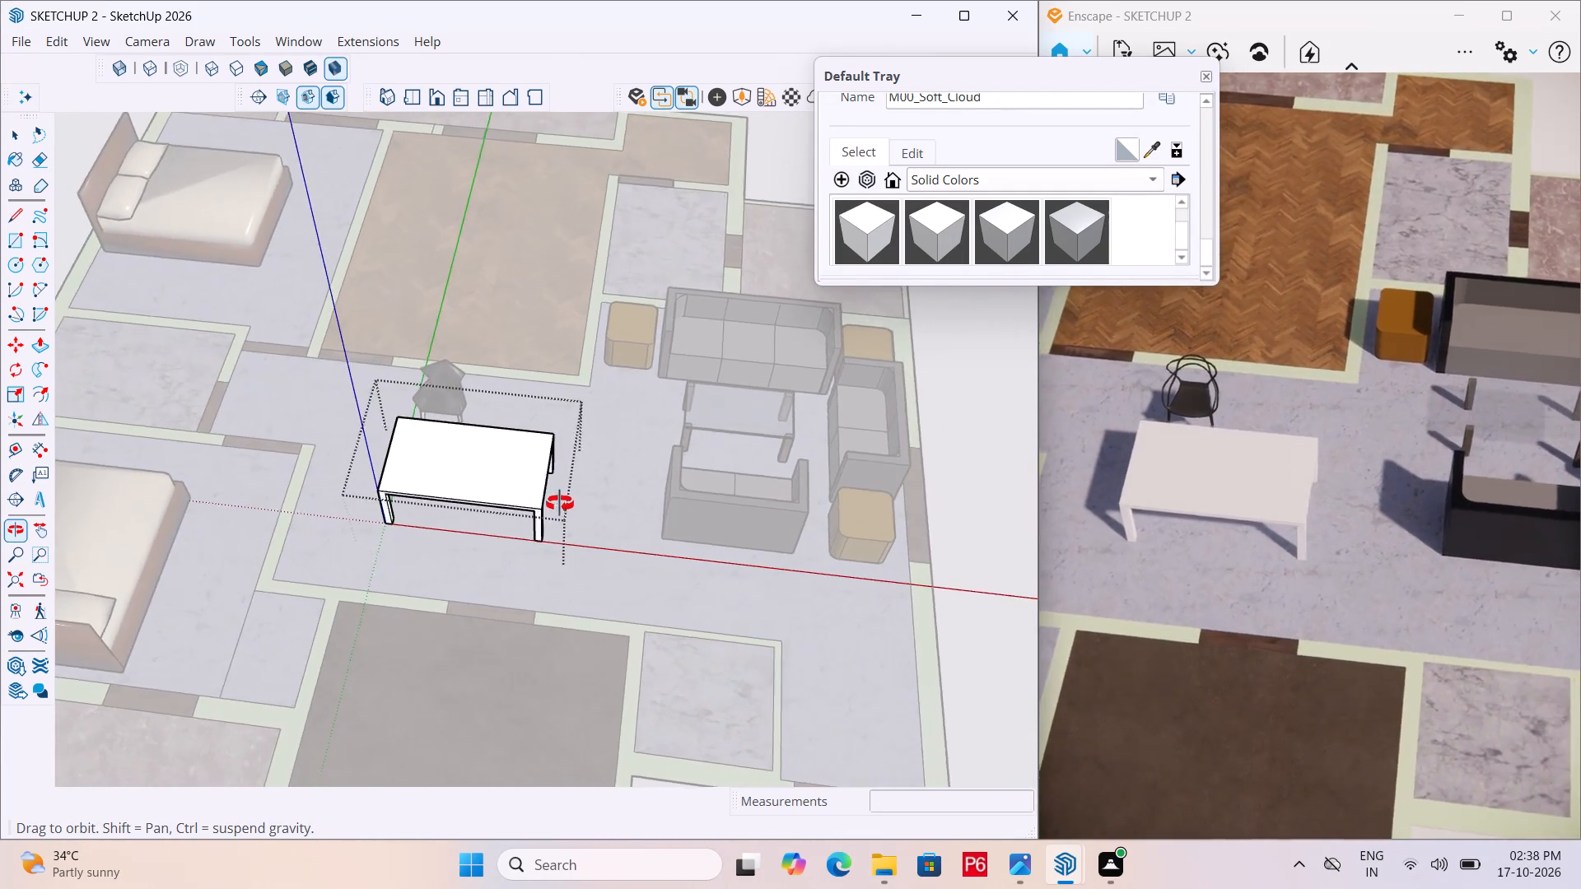
pyautogui.moveTo(560, 504); pyautogui.dragTo(374, 478, button='middle')
pyautogui.moveTo(461, 455); pyautogui.dragTo(411, 396, button='middle')
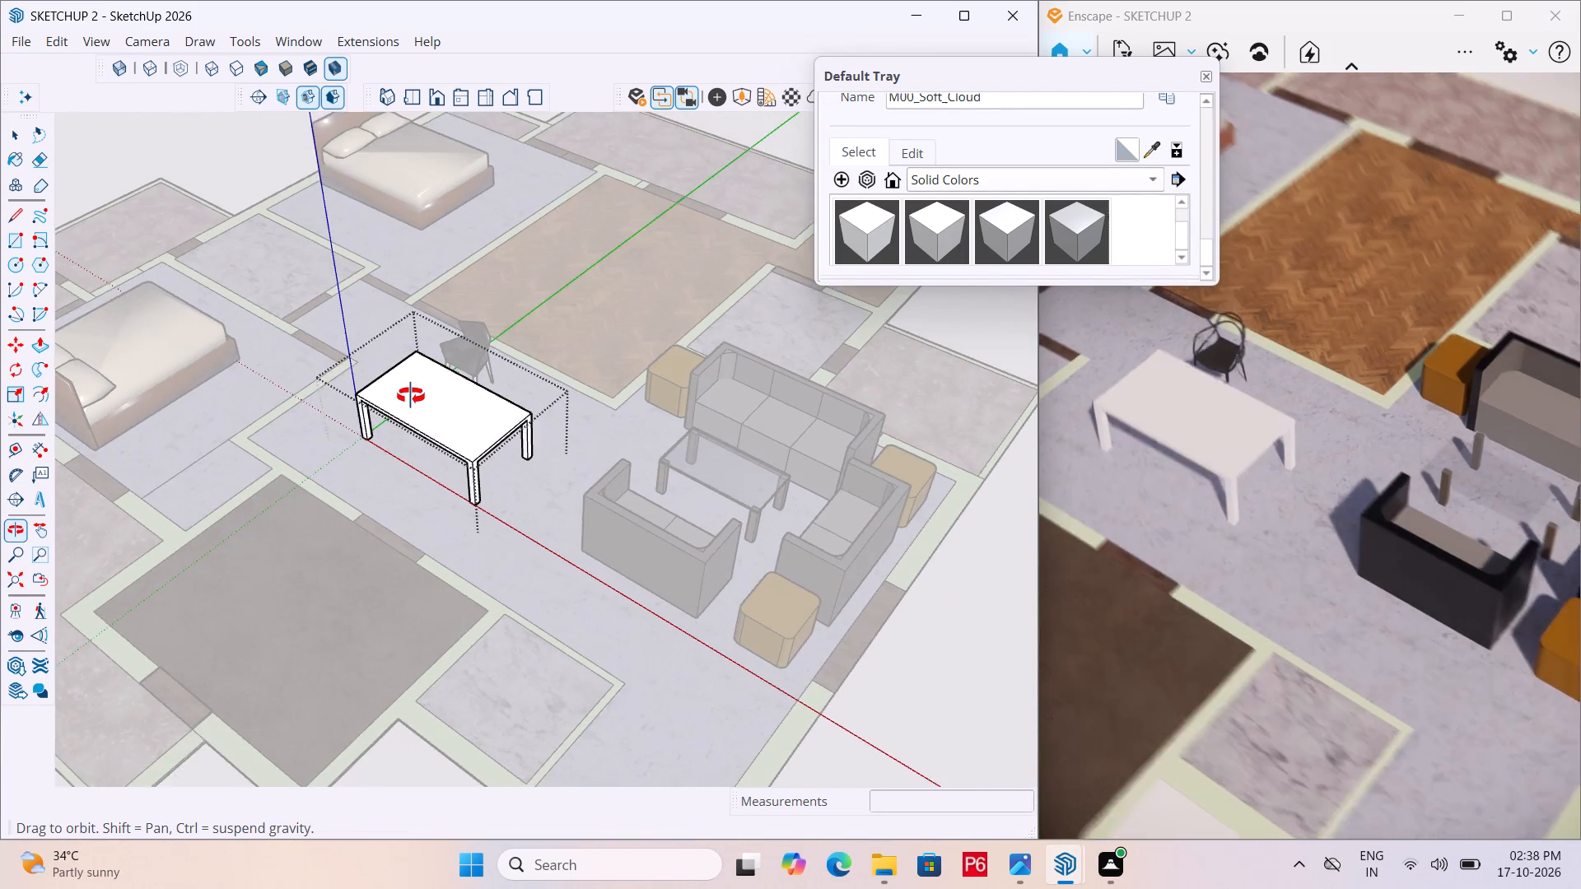
pyautogui.moveTo(411, 396); pyautogui.dragTo(395, 429, button='middle')
pyautogui.scroll(4, 441, 483)
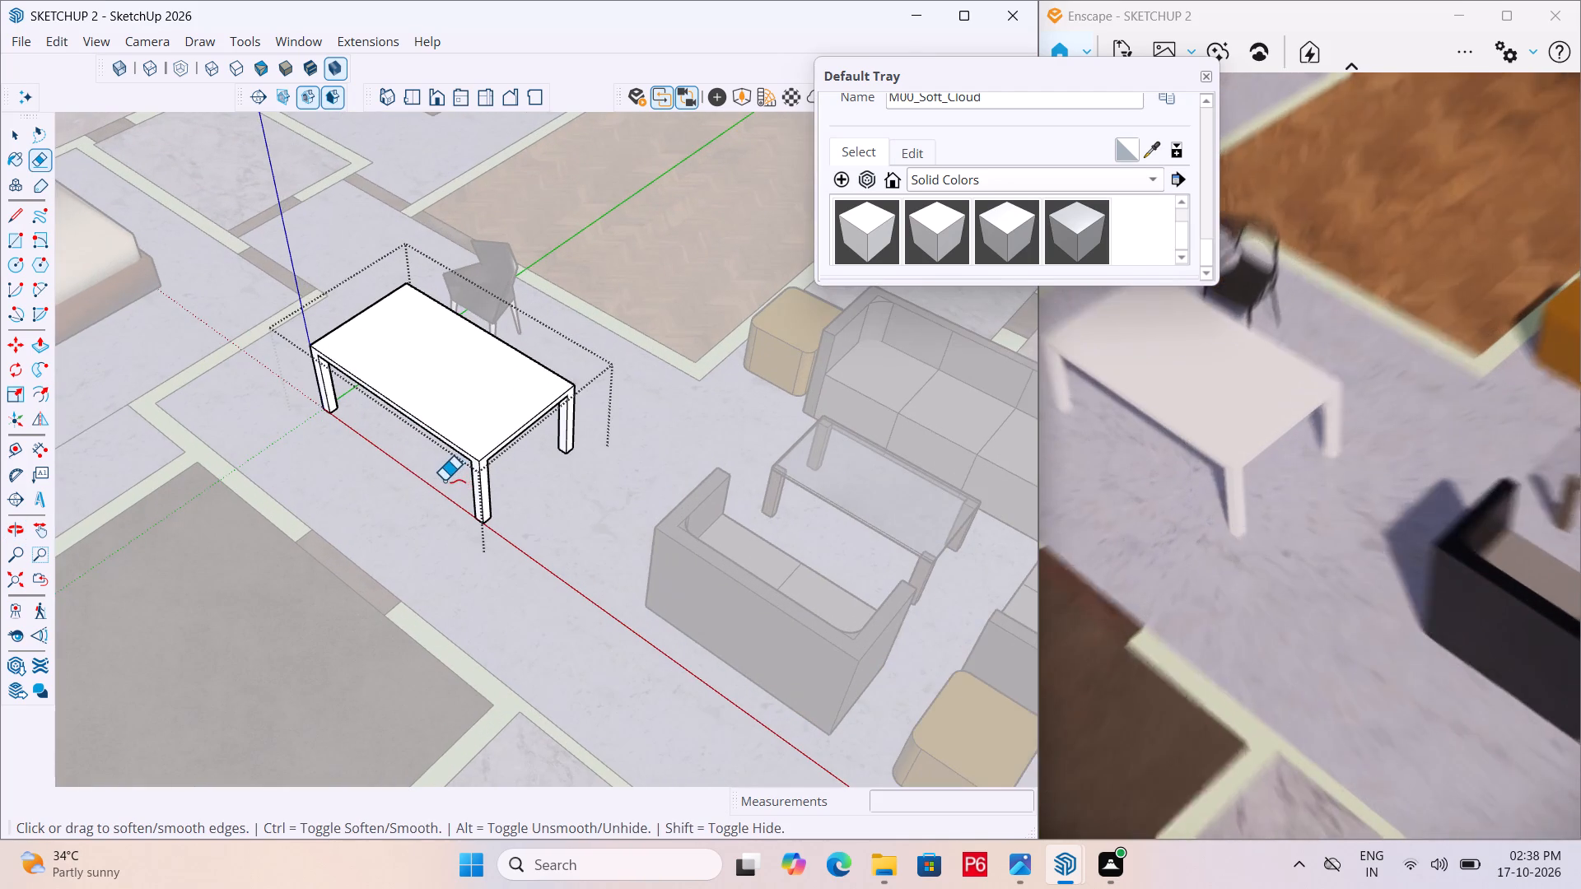
pyautogui.scroll(4, 460, 465)
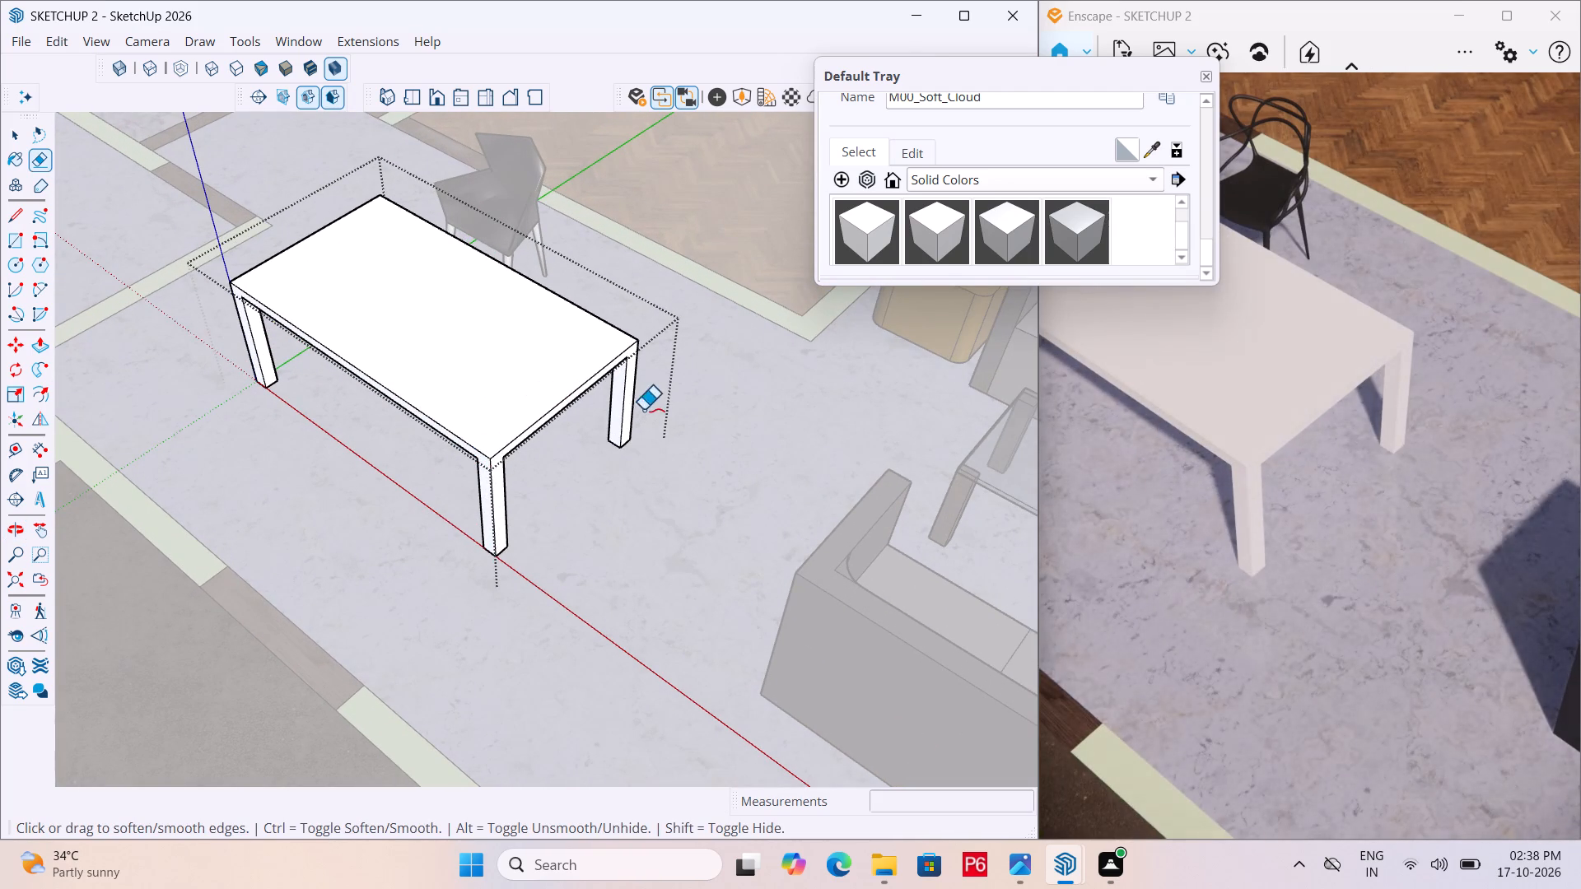
# Finish editing inside the dining table component and select the whole table.
pyautogui.press('space')
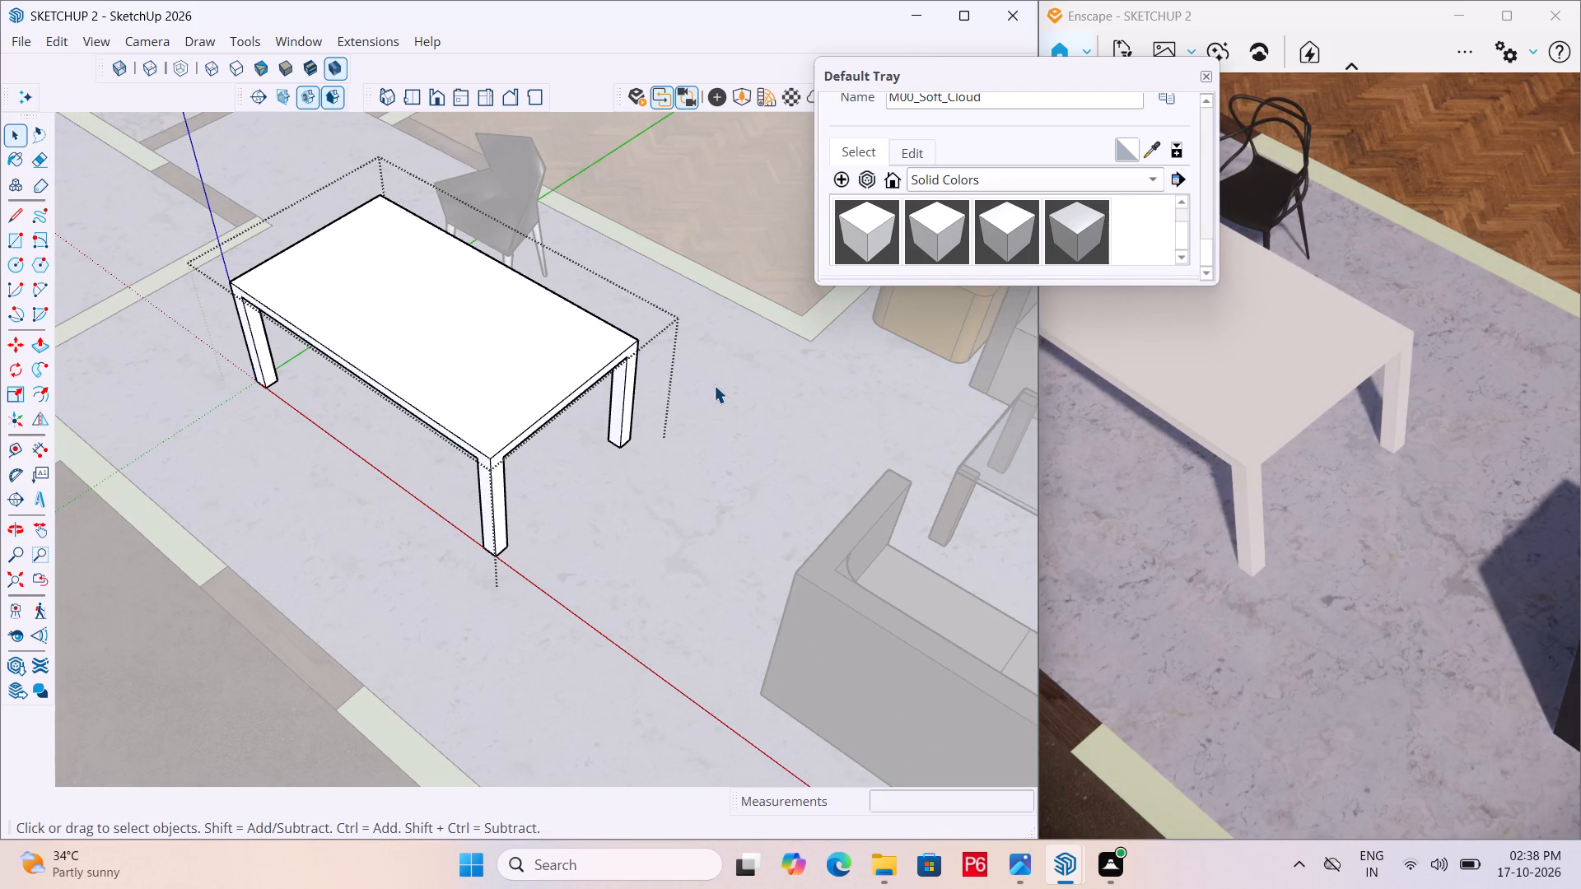
pyautogui.click(714, 385)
pyautogui.click(552, 381)
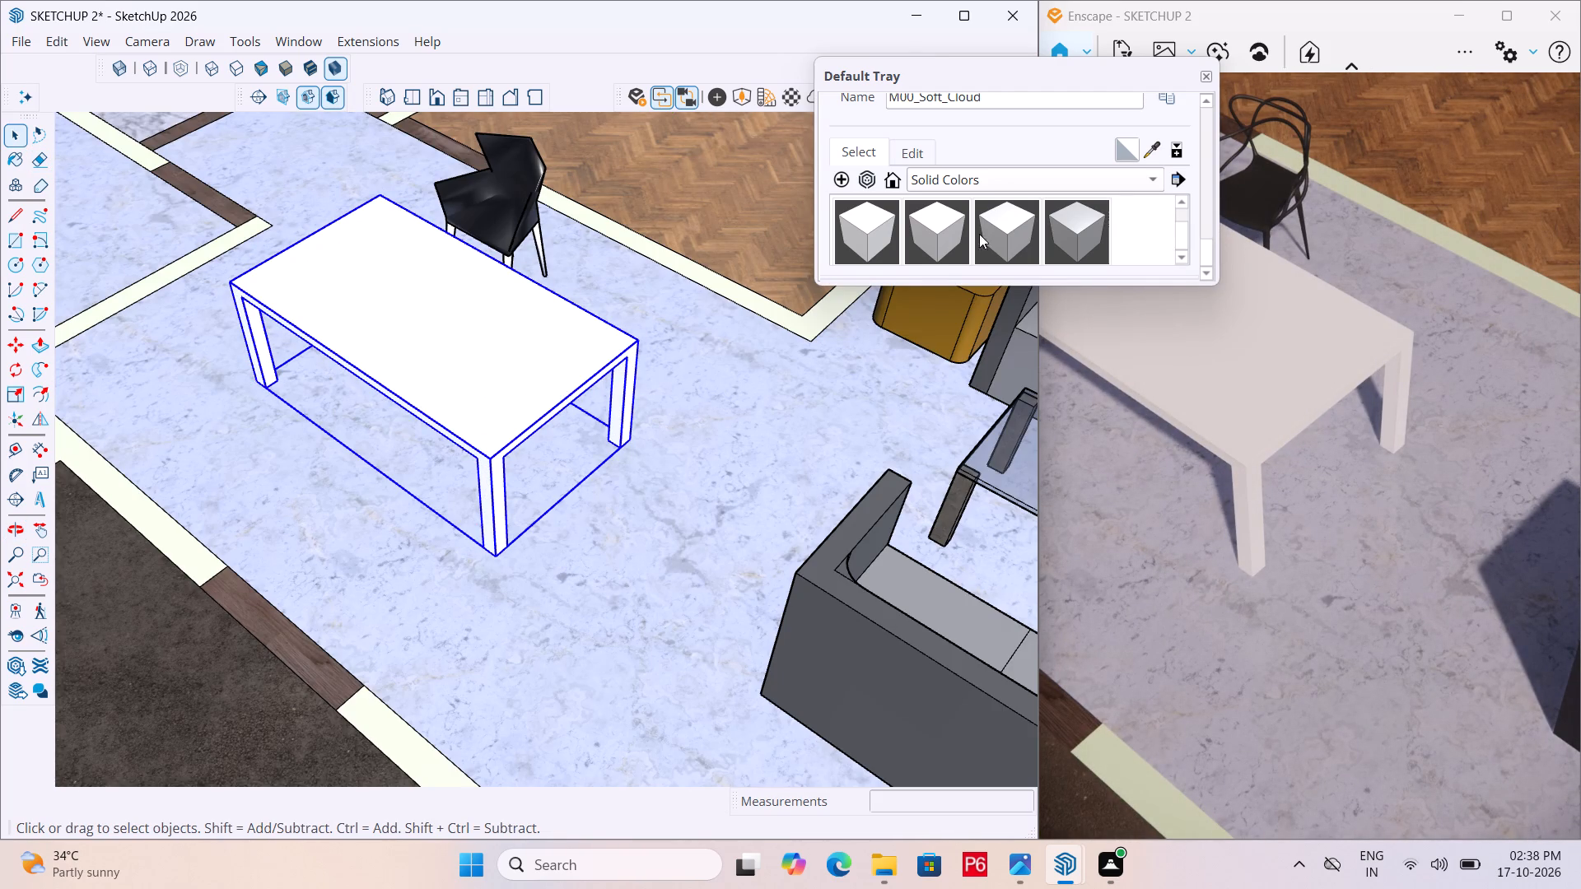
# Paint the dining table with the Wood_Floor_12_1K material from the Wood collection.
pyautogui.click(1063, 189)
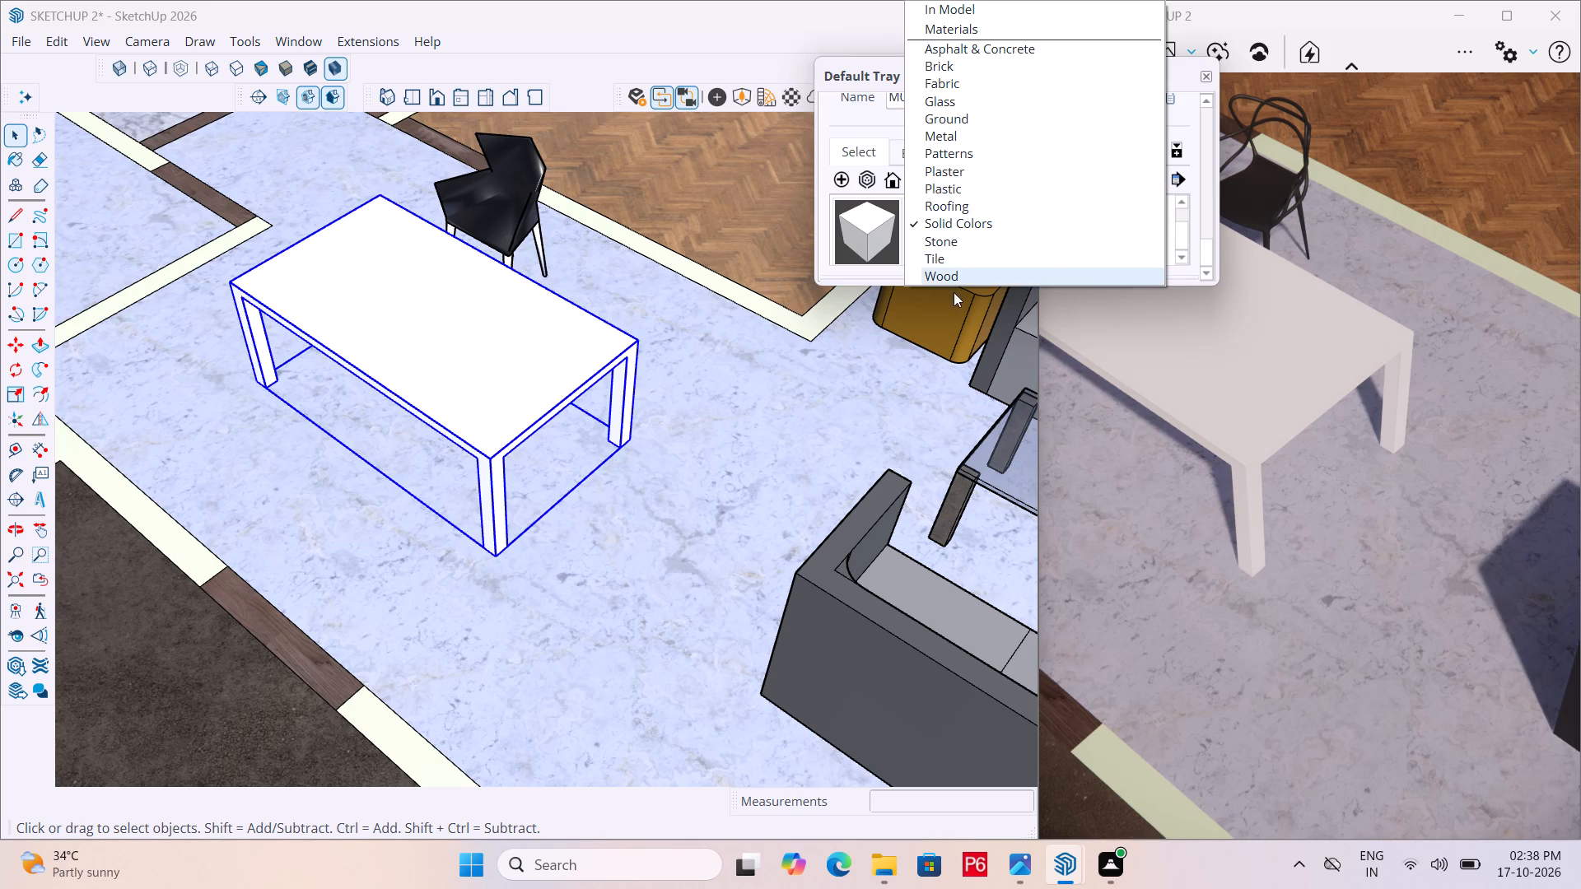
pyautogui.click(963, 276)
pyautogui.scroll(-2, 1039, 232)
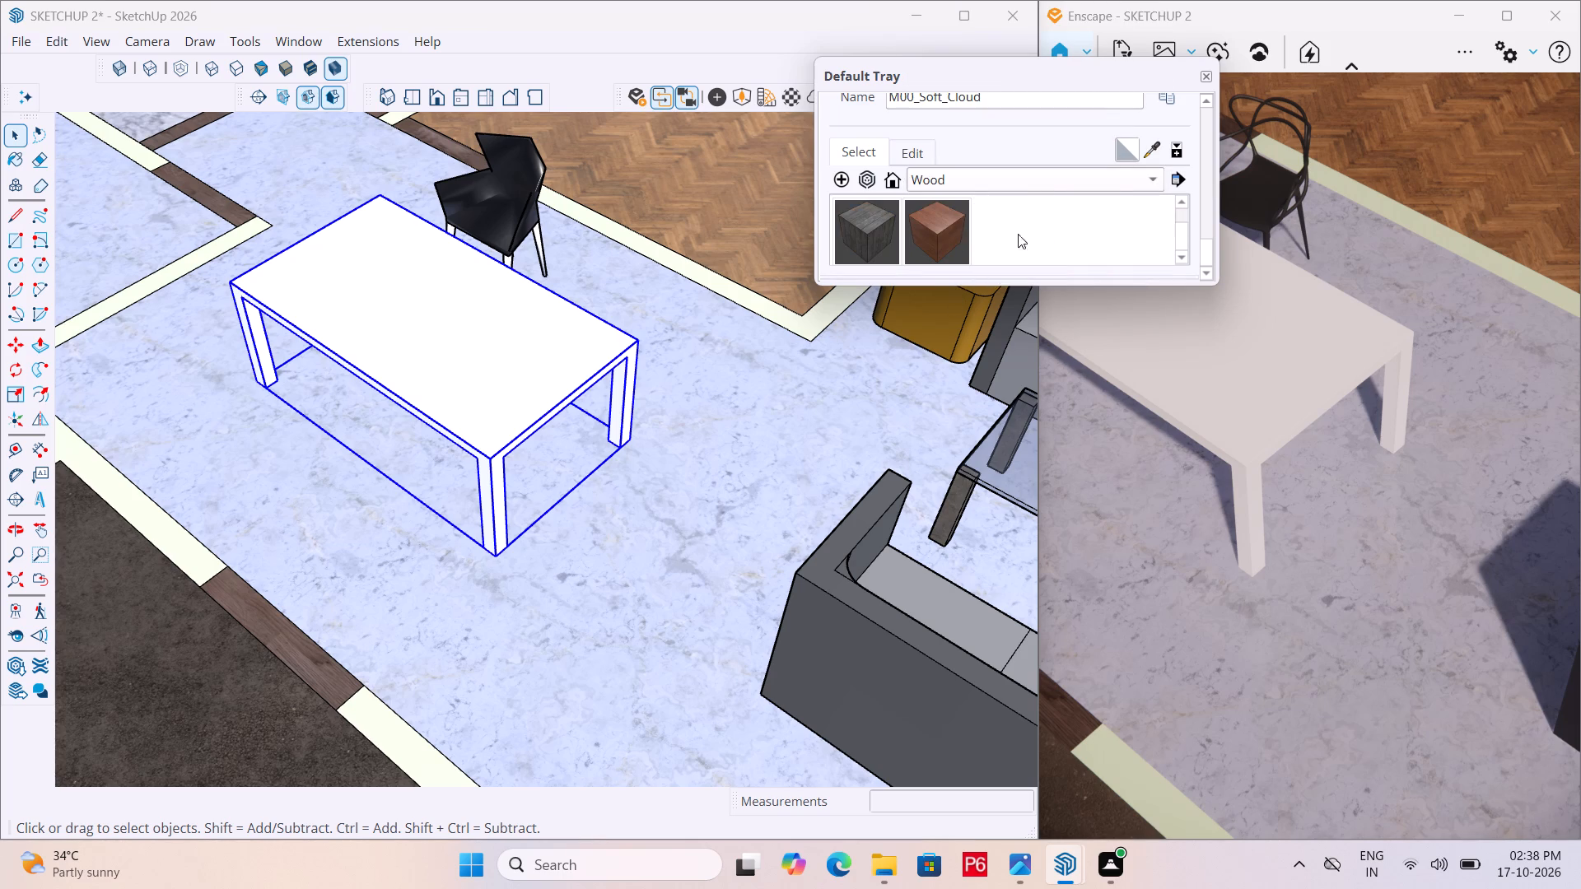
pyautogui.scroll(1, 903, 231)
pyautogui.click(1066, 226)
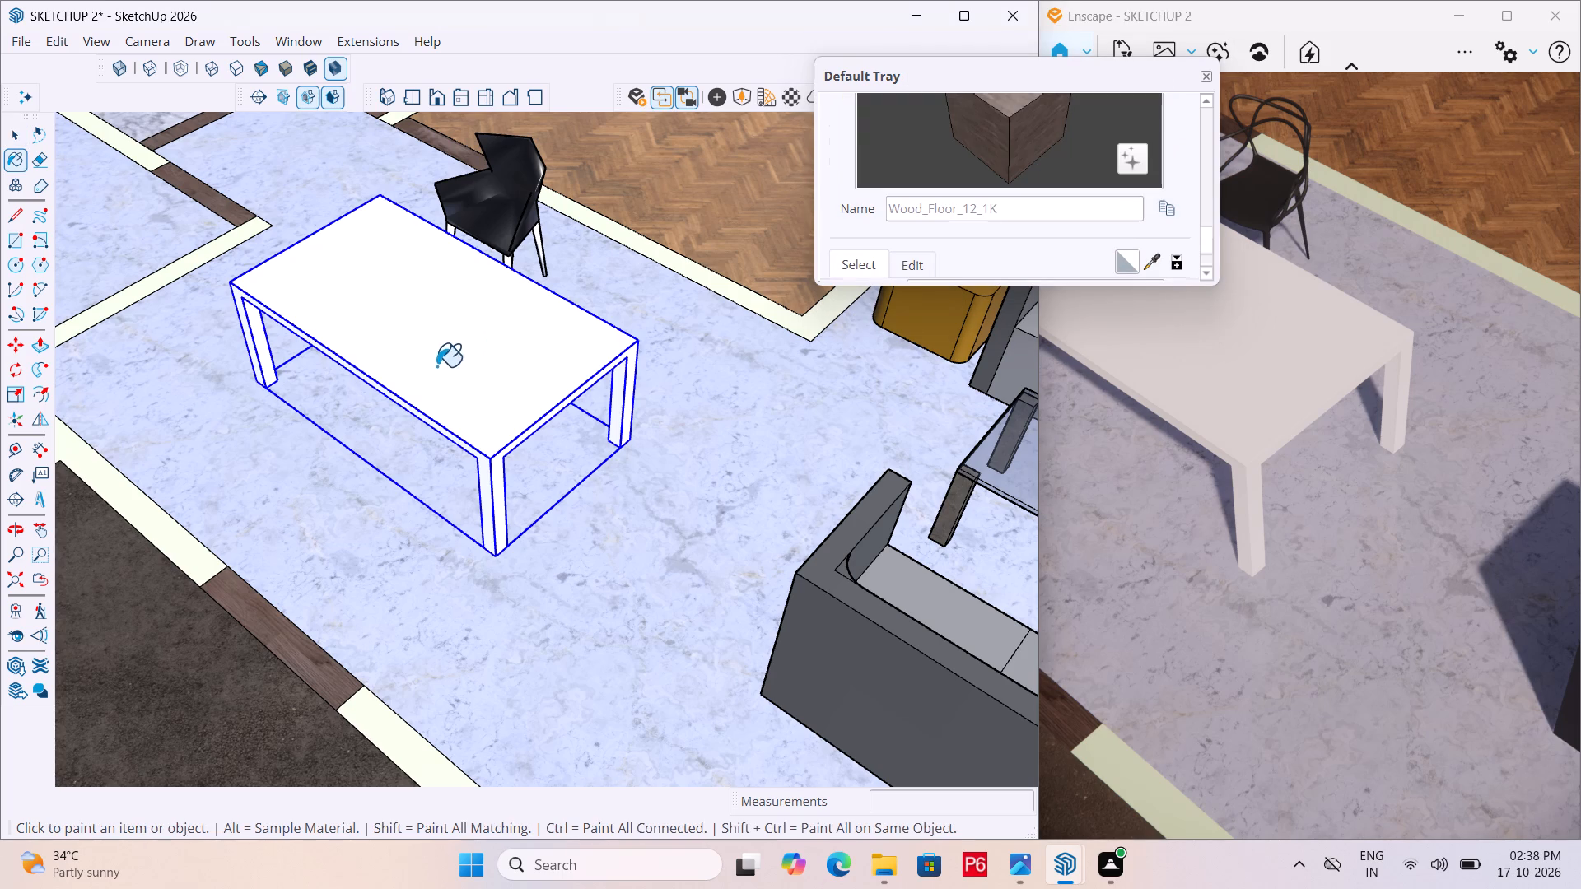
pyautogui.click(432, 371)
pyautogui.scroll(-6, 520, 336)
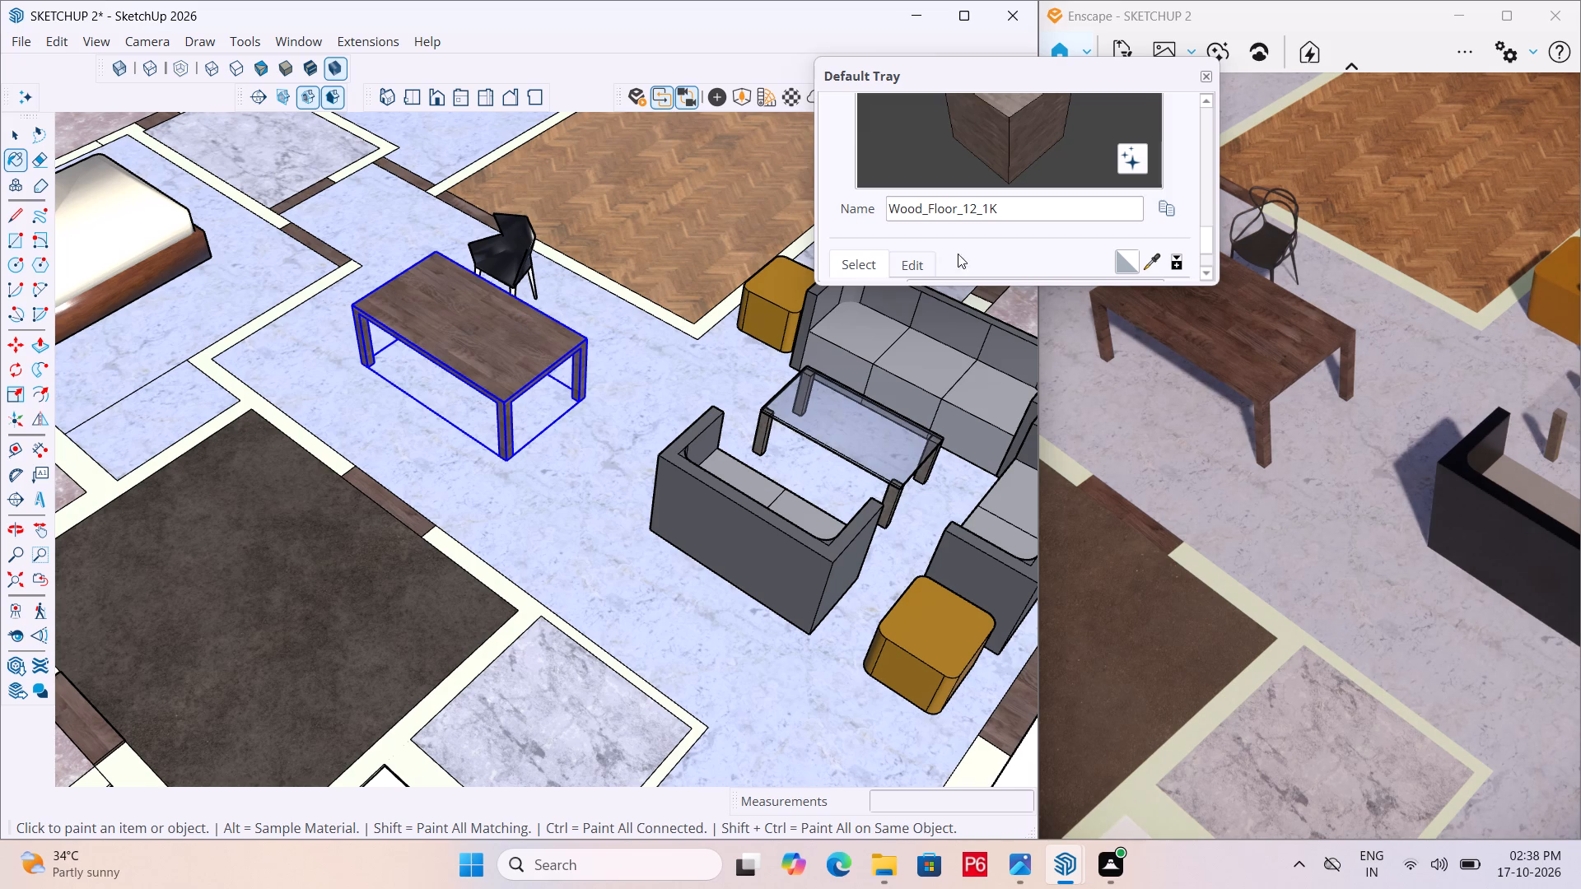
# Paint the dining table with the Plywood_01_1K material from the Wood collection.
pyautogui.scroll(-1, 1029, 252)
pyautogui.click(874, 270)
pyautogui.click(500, 330)
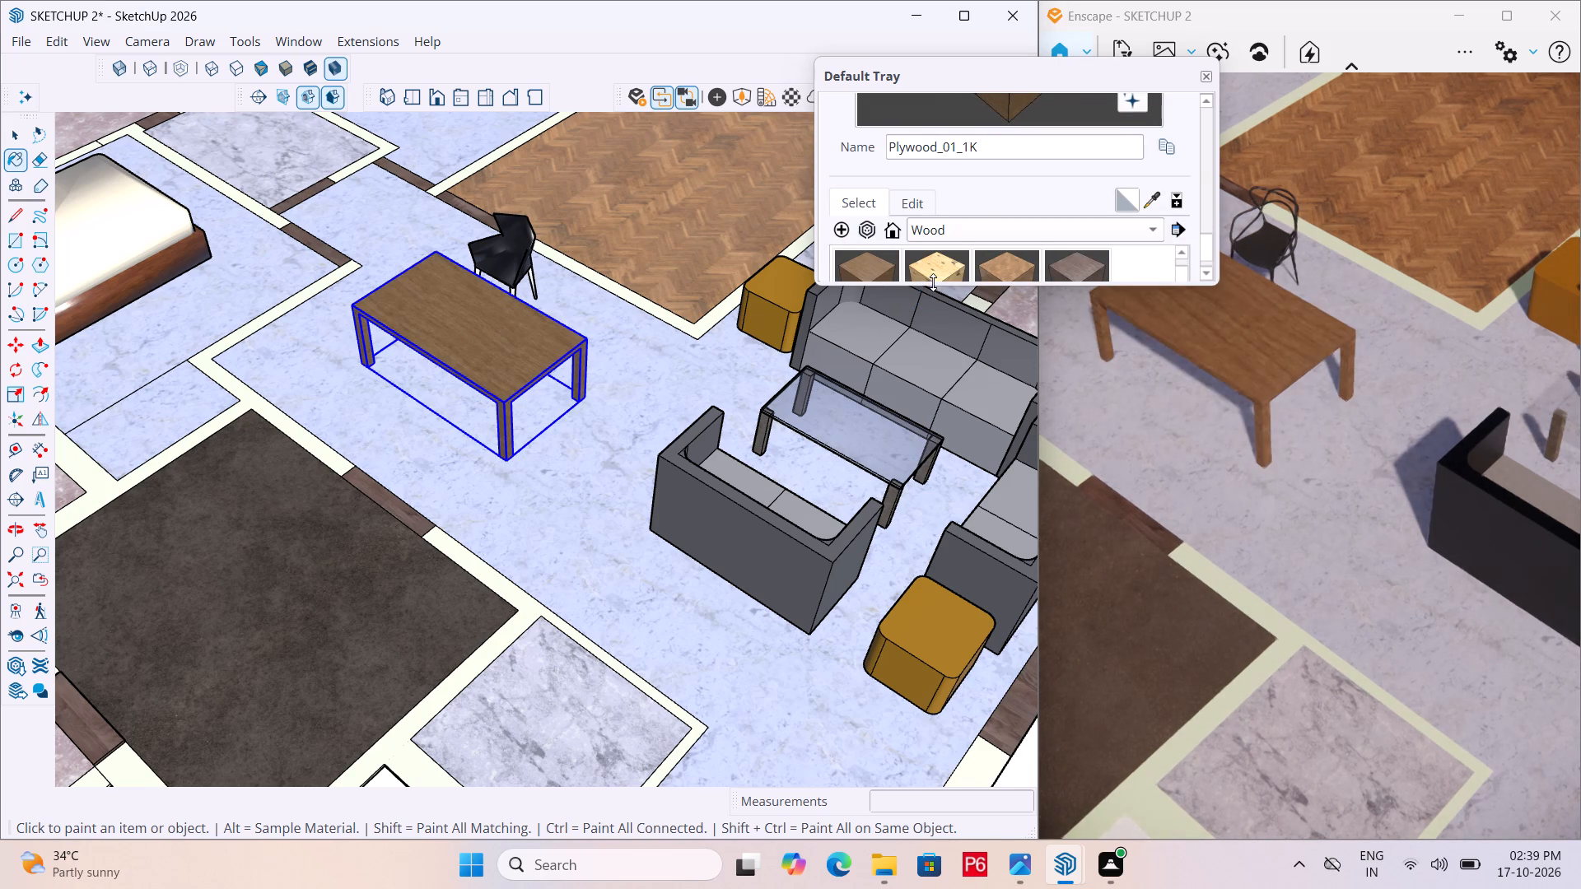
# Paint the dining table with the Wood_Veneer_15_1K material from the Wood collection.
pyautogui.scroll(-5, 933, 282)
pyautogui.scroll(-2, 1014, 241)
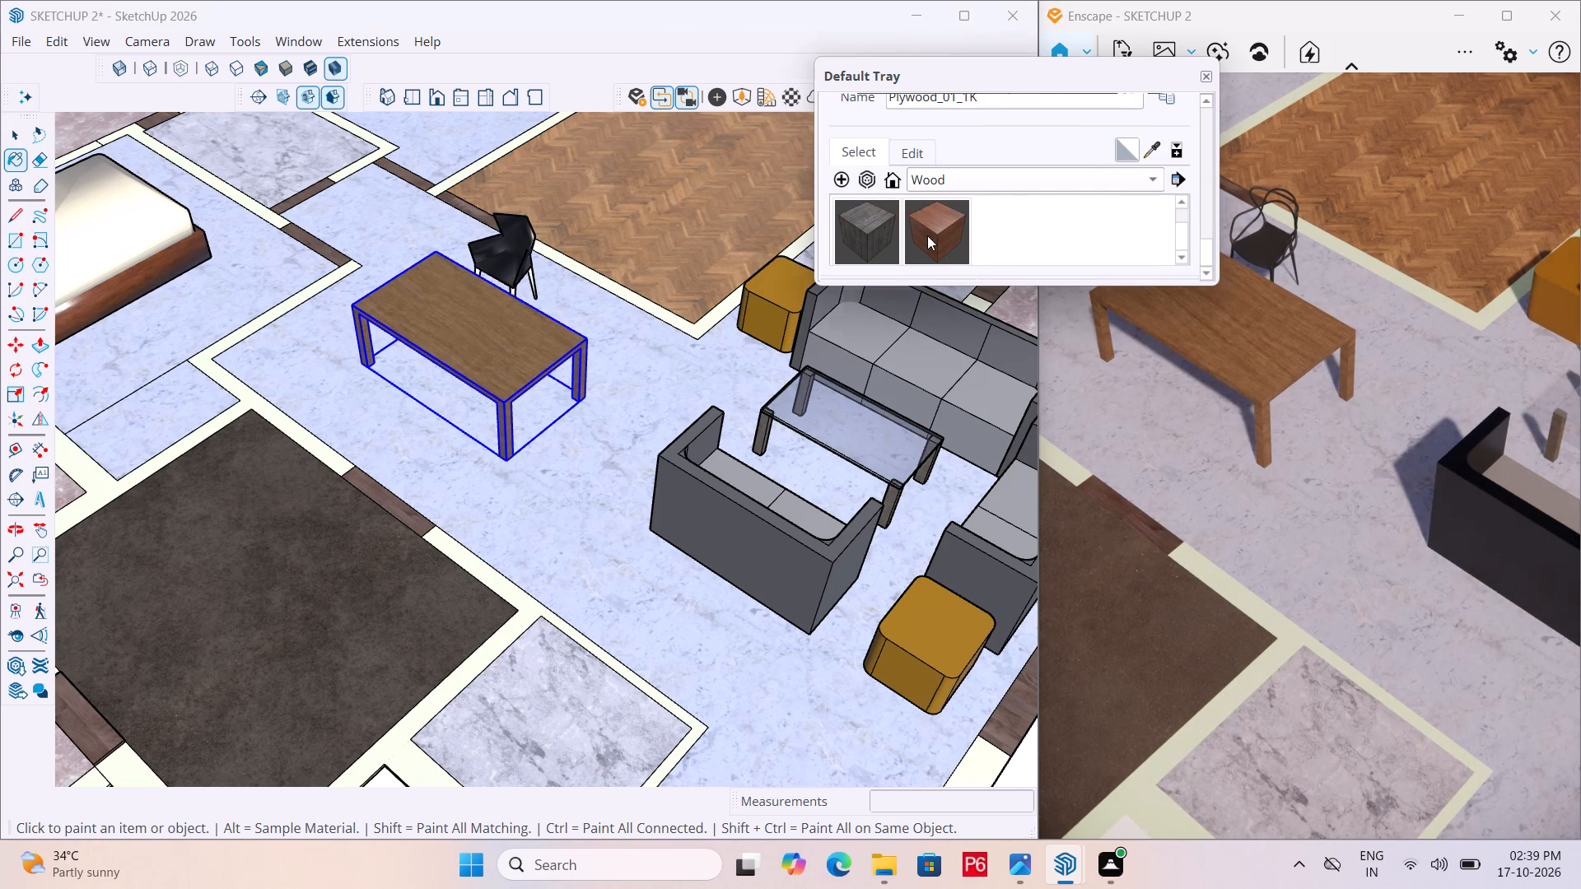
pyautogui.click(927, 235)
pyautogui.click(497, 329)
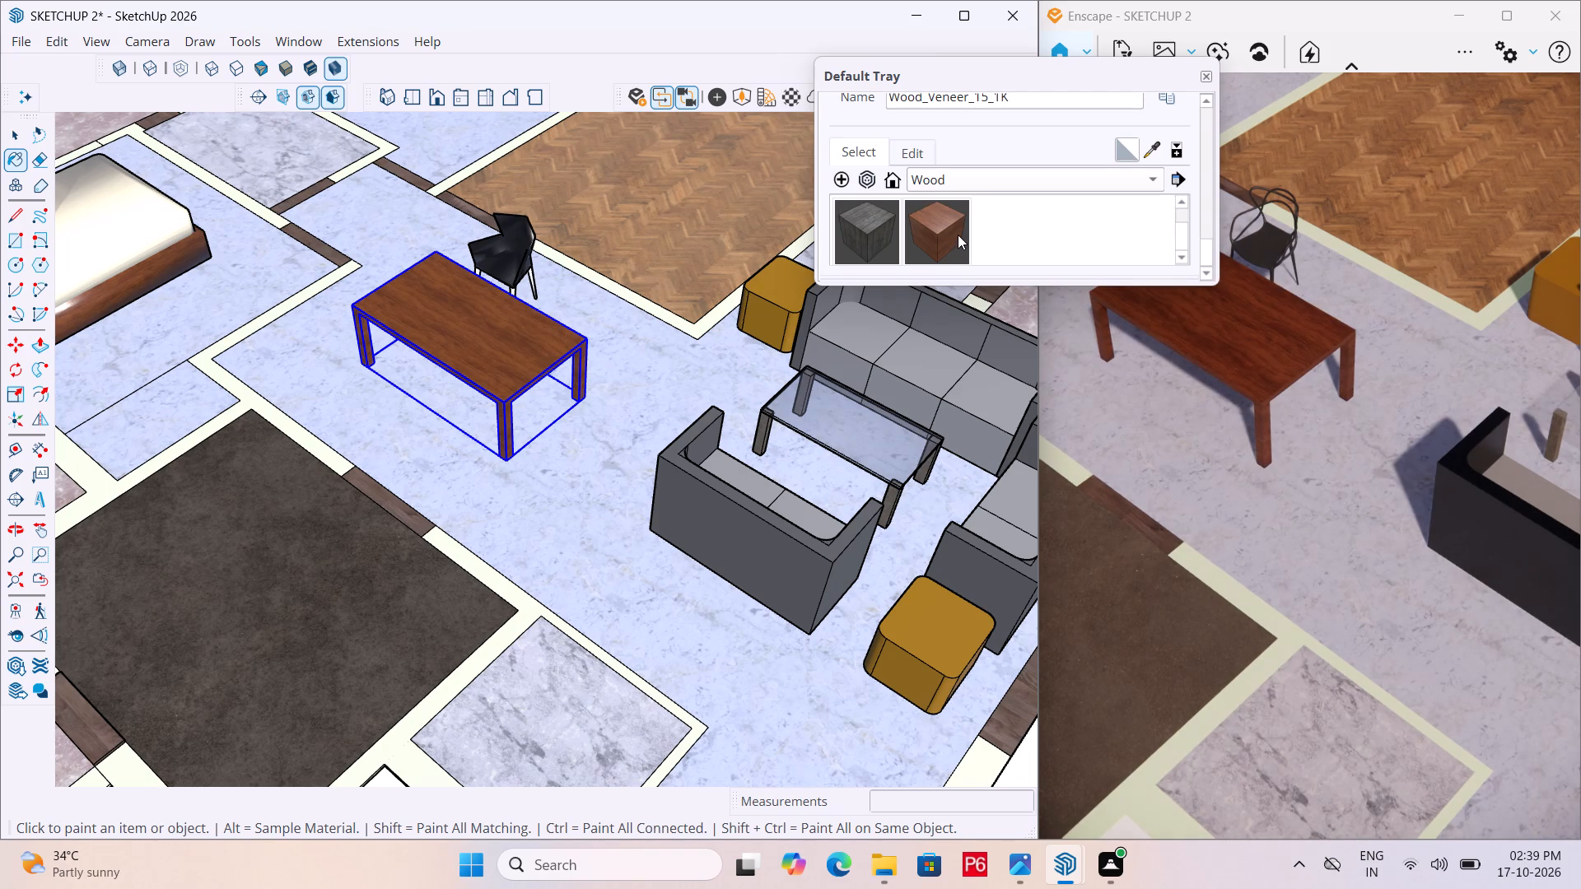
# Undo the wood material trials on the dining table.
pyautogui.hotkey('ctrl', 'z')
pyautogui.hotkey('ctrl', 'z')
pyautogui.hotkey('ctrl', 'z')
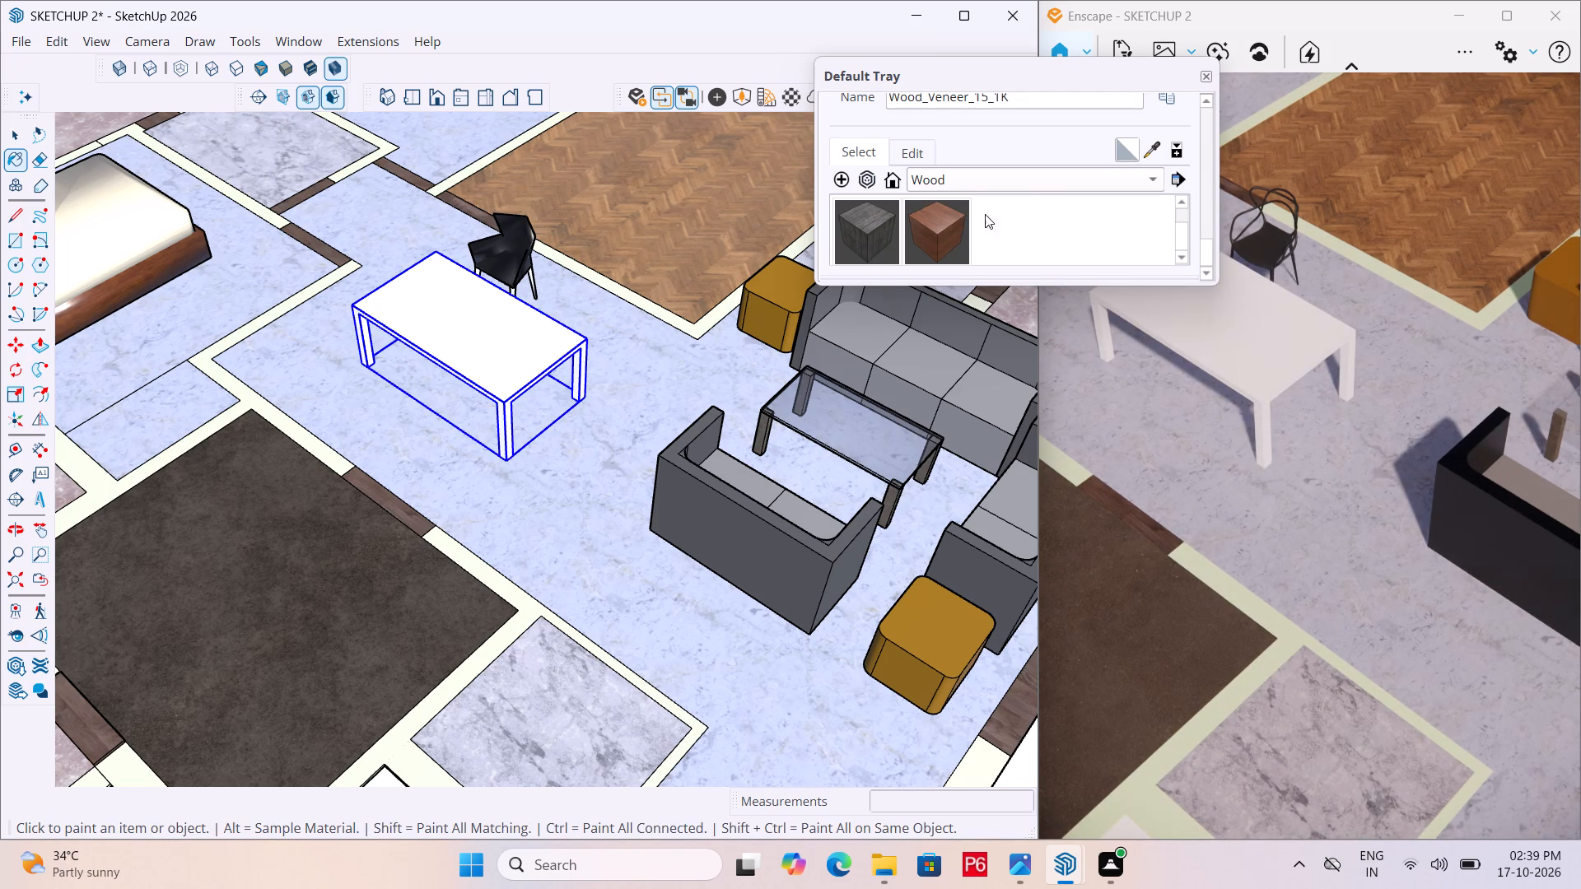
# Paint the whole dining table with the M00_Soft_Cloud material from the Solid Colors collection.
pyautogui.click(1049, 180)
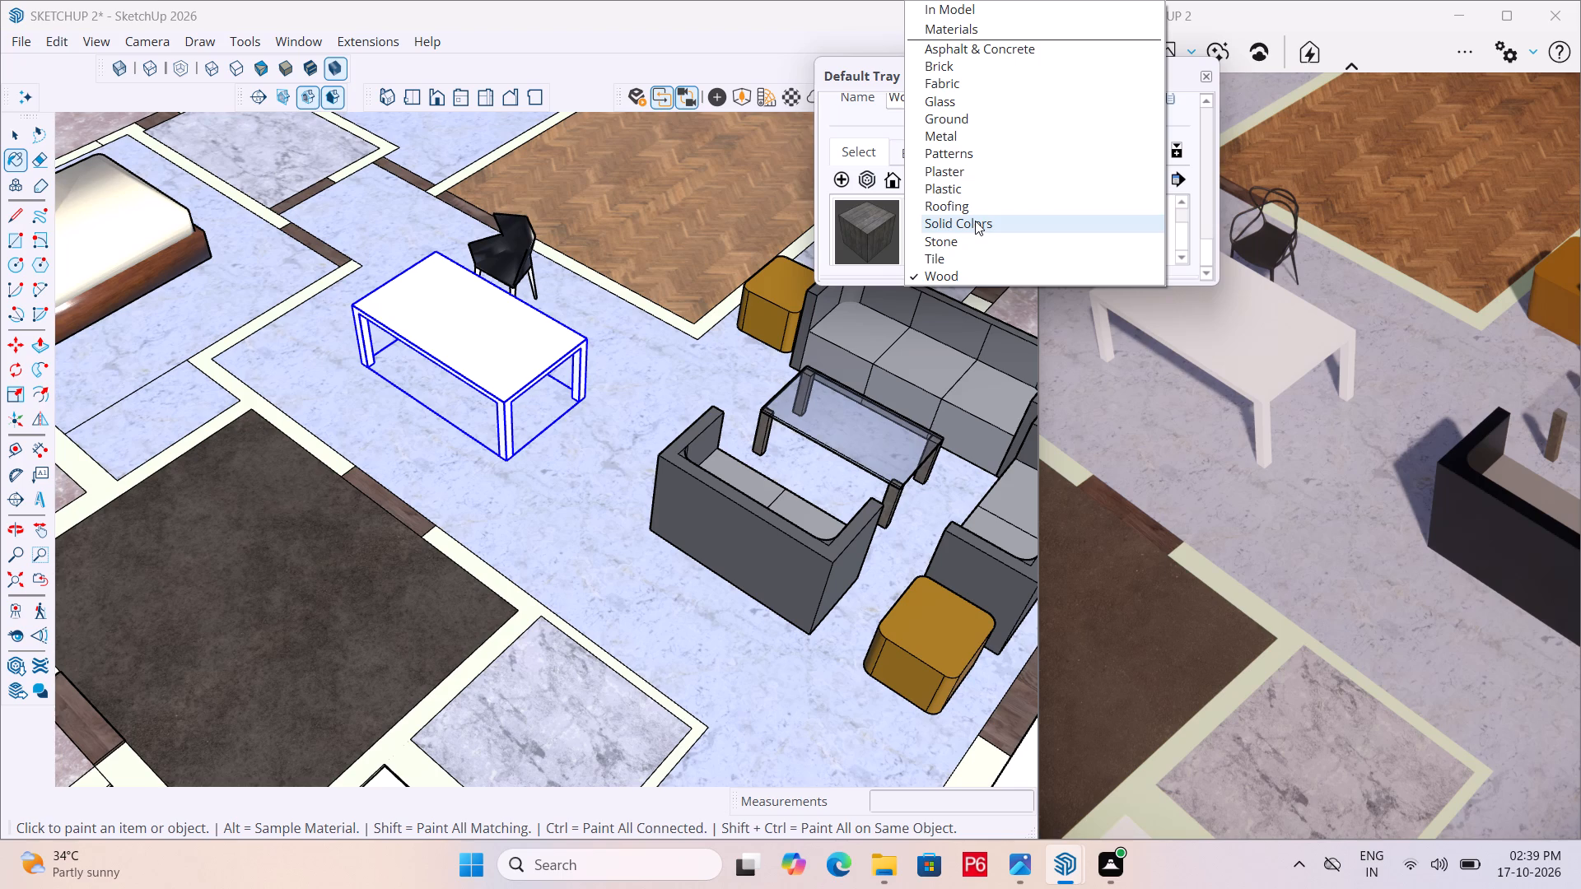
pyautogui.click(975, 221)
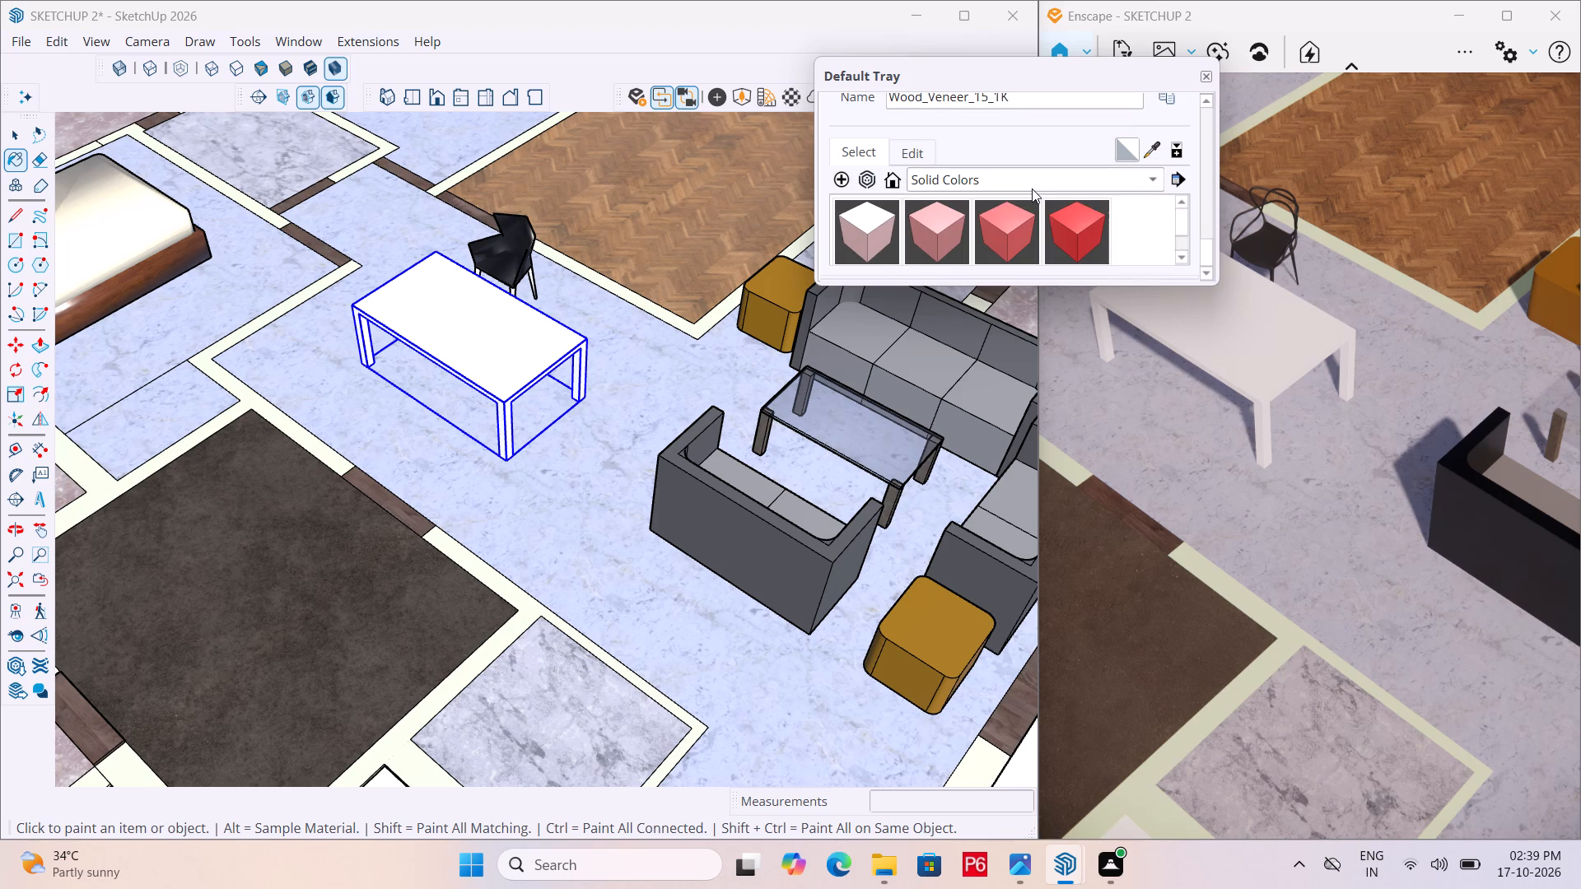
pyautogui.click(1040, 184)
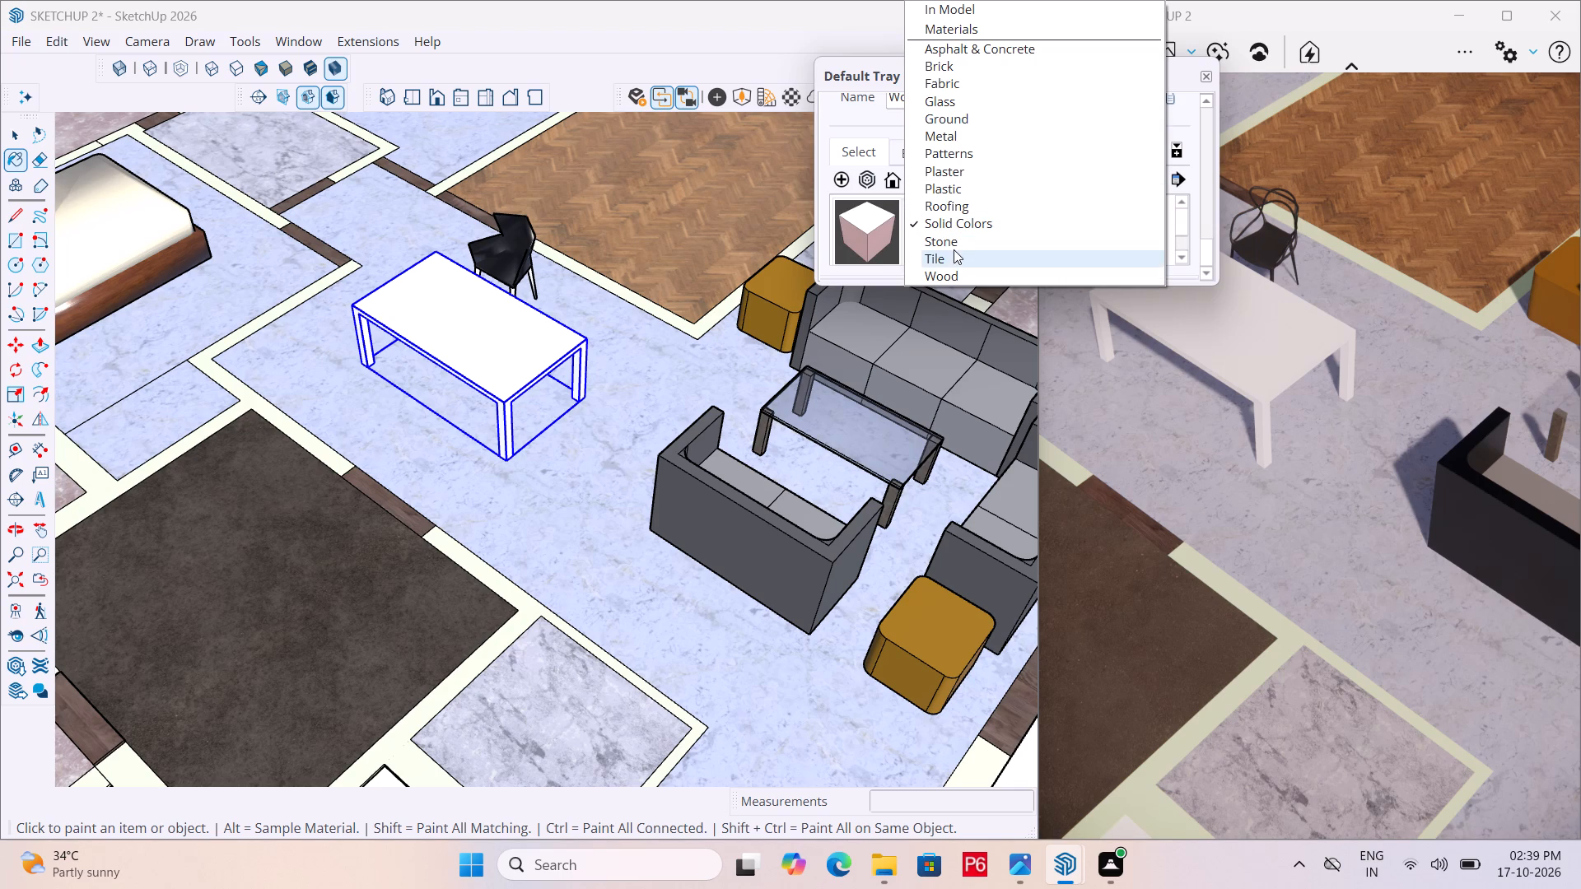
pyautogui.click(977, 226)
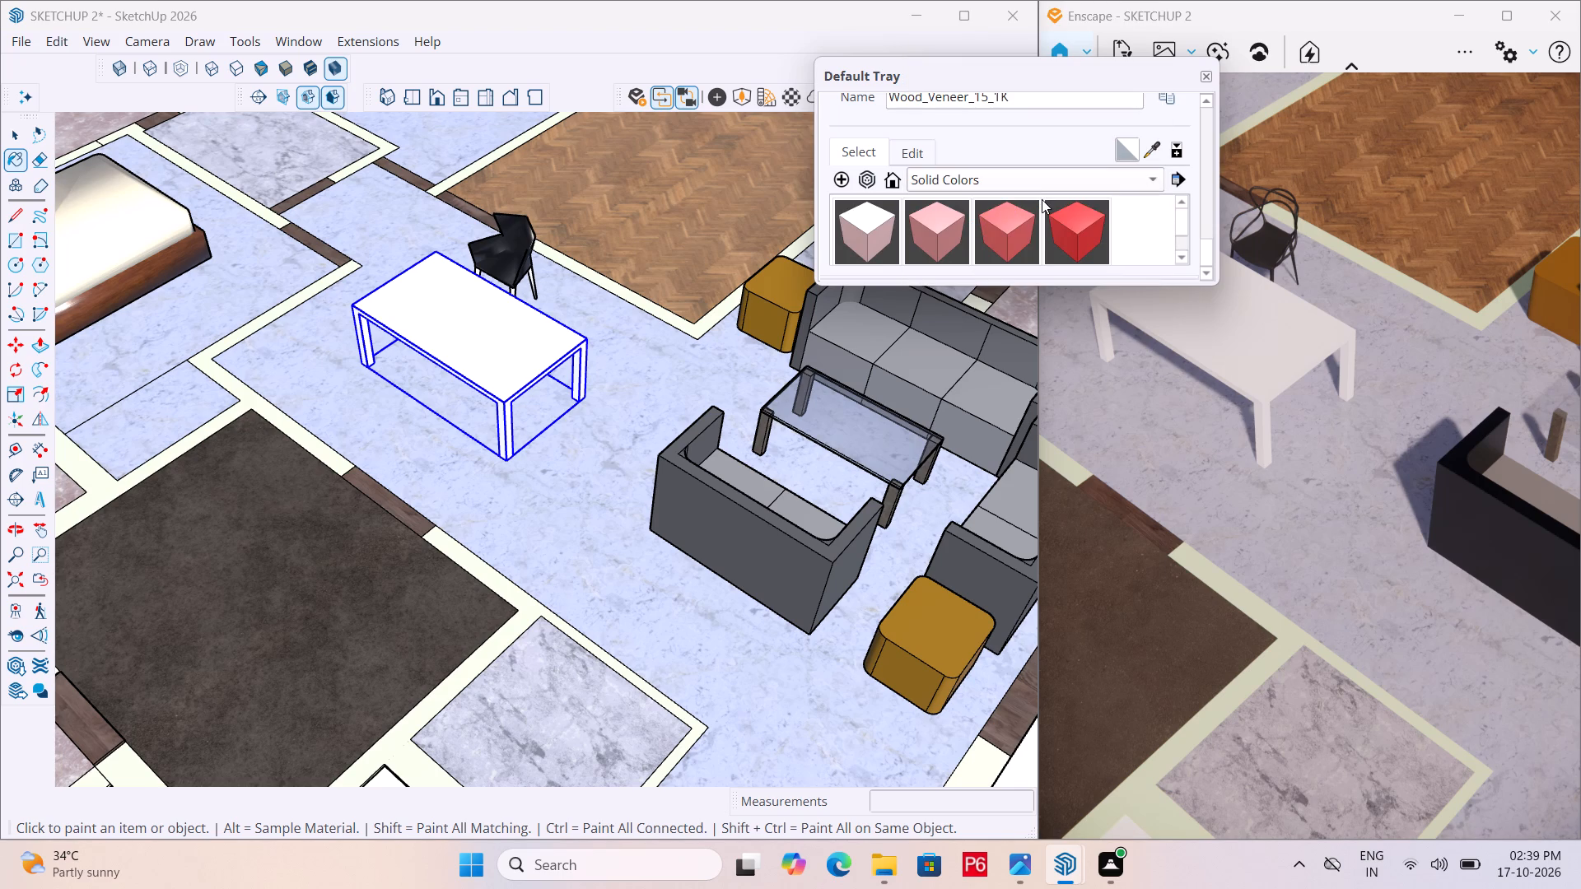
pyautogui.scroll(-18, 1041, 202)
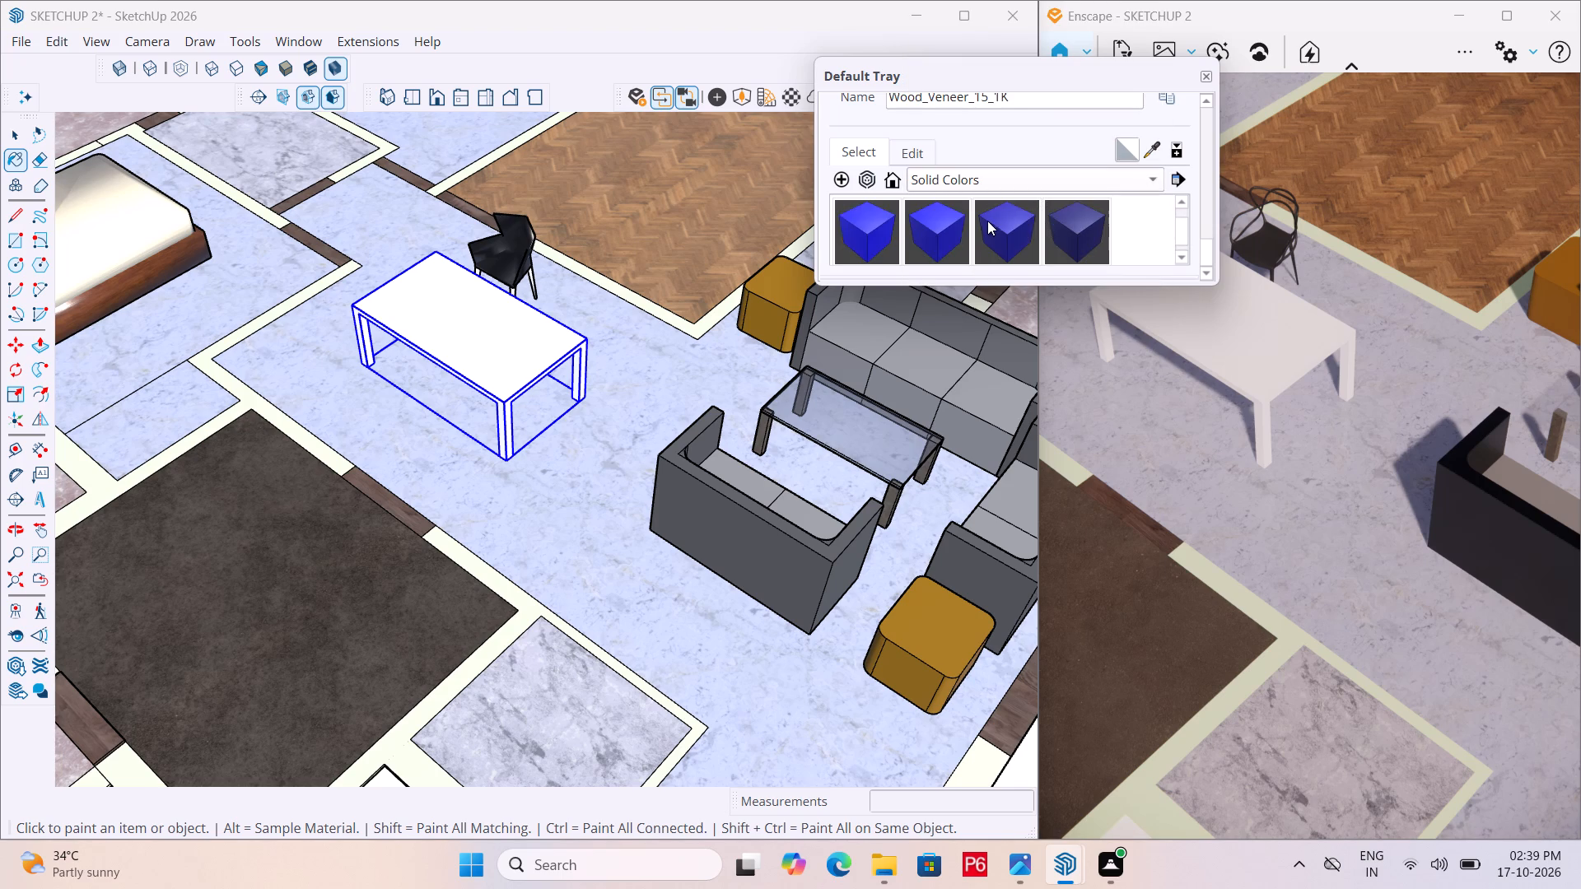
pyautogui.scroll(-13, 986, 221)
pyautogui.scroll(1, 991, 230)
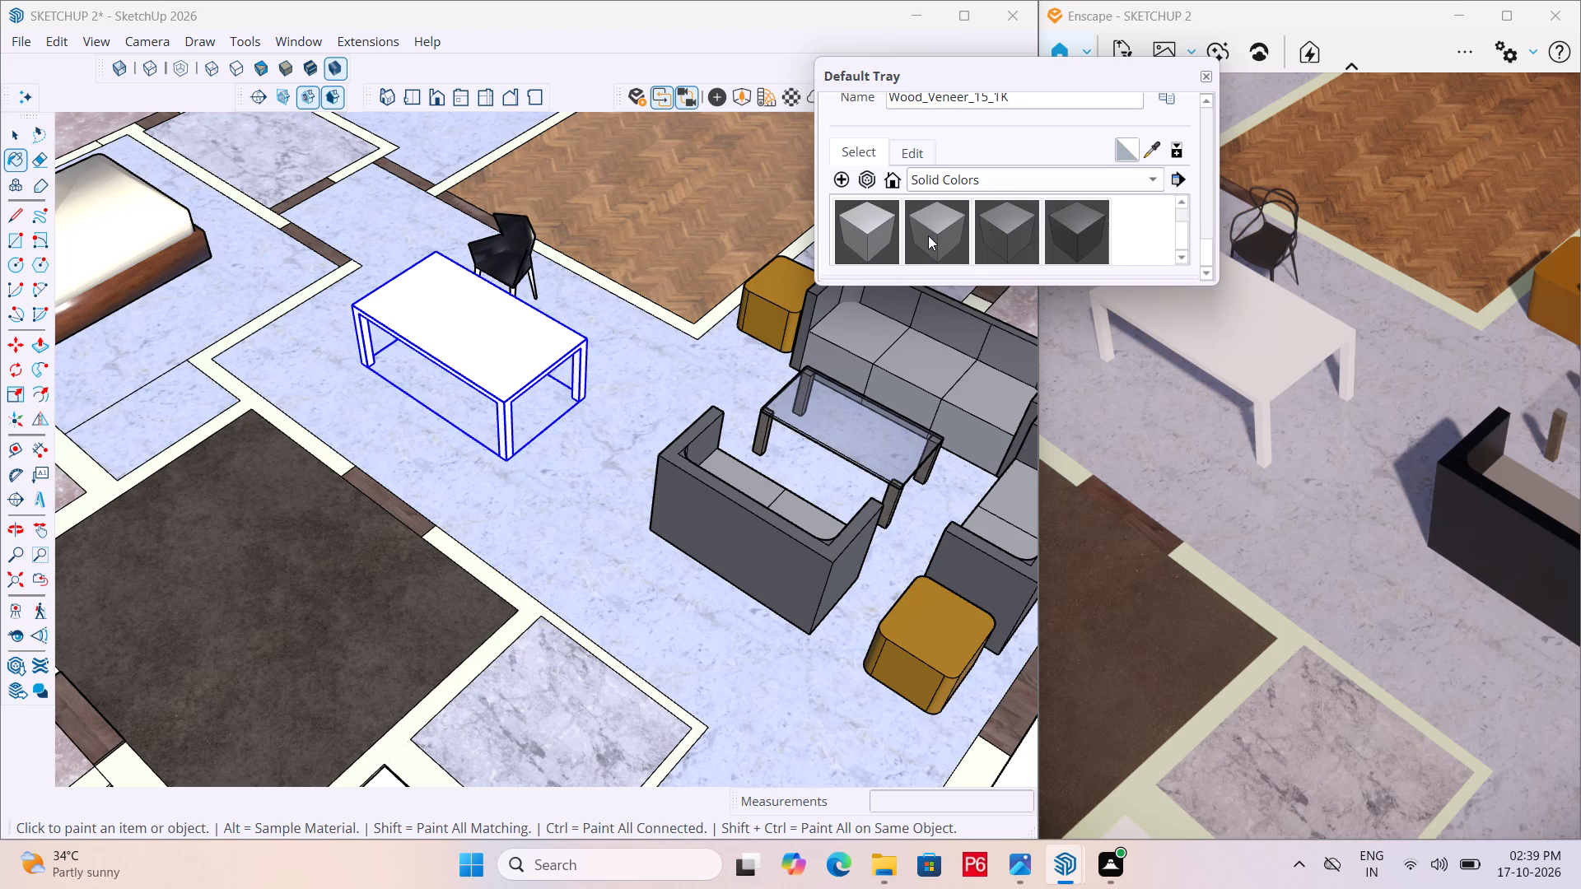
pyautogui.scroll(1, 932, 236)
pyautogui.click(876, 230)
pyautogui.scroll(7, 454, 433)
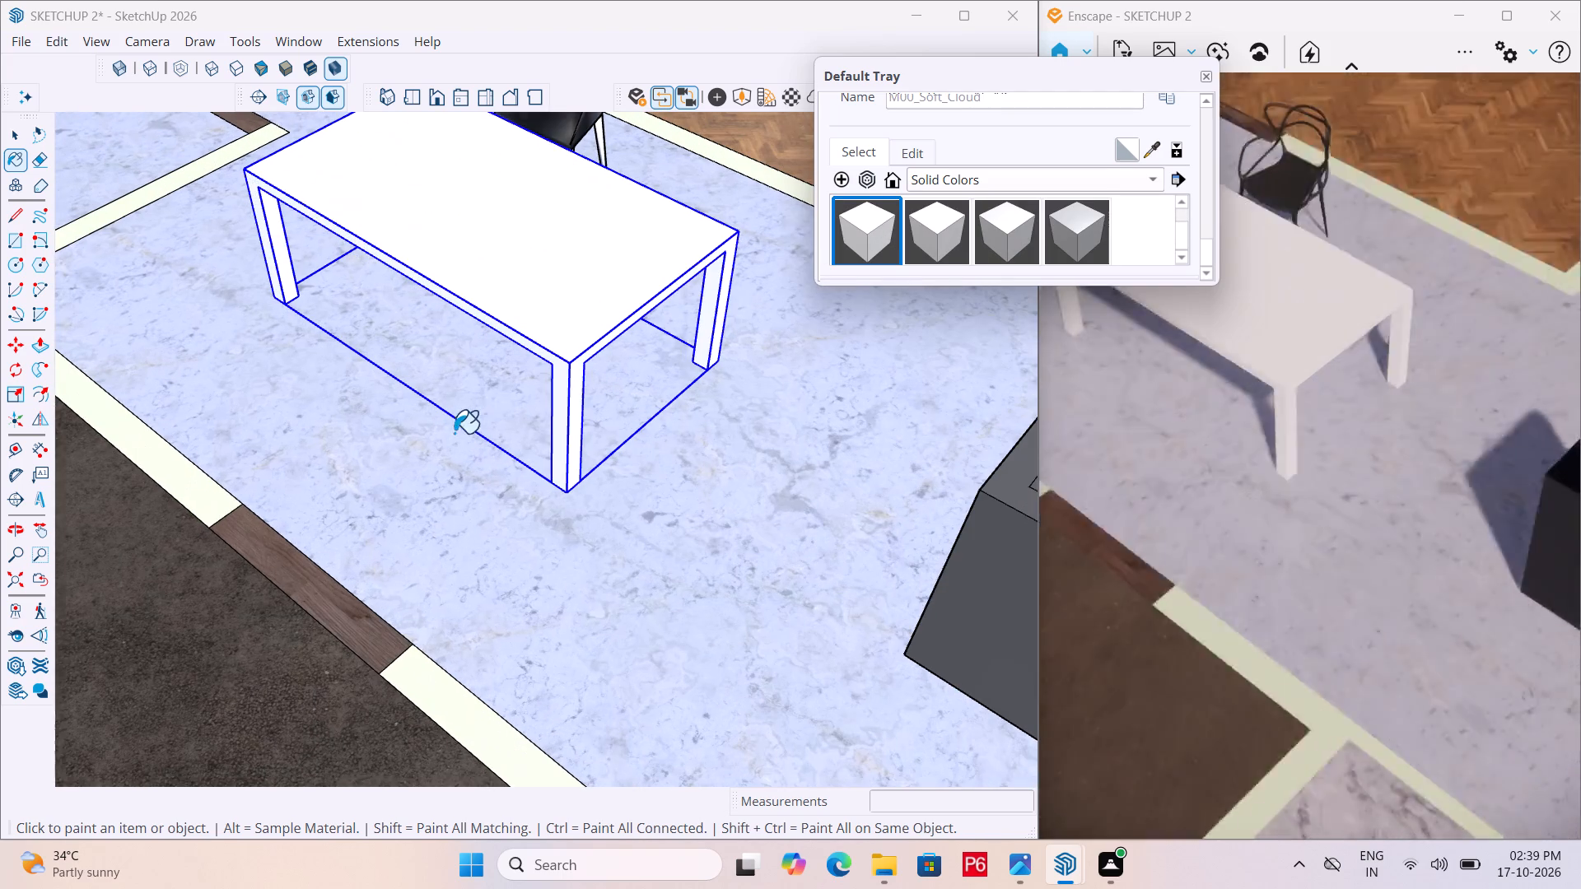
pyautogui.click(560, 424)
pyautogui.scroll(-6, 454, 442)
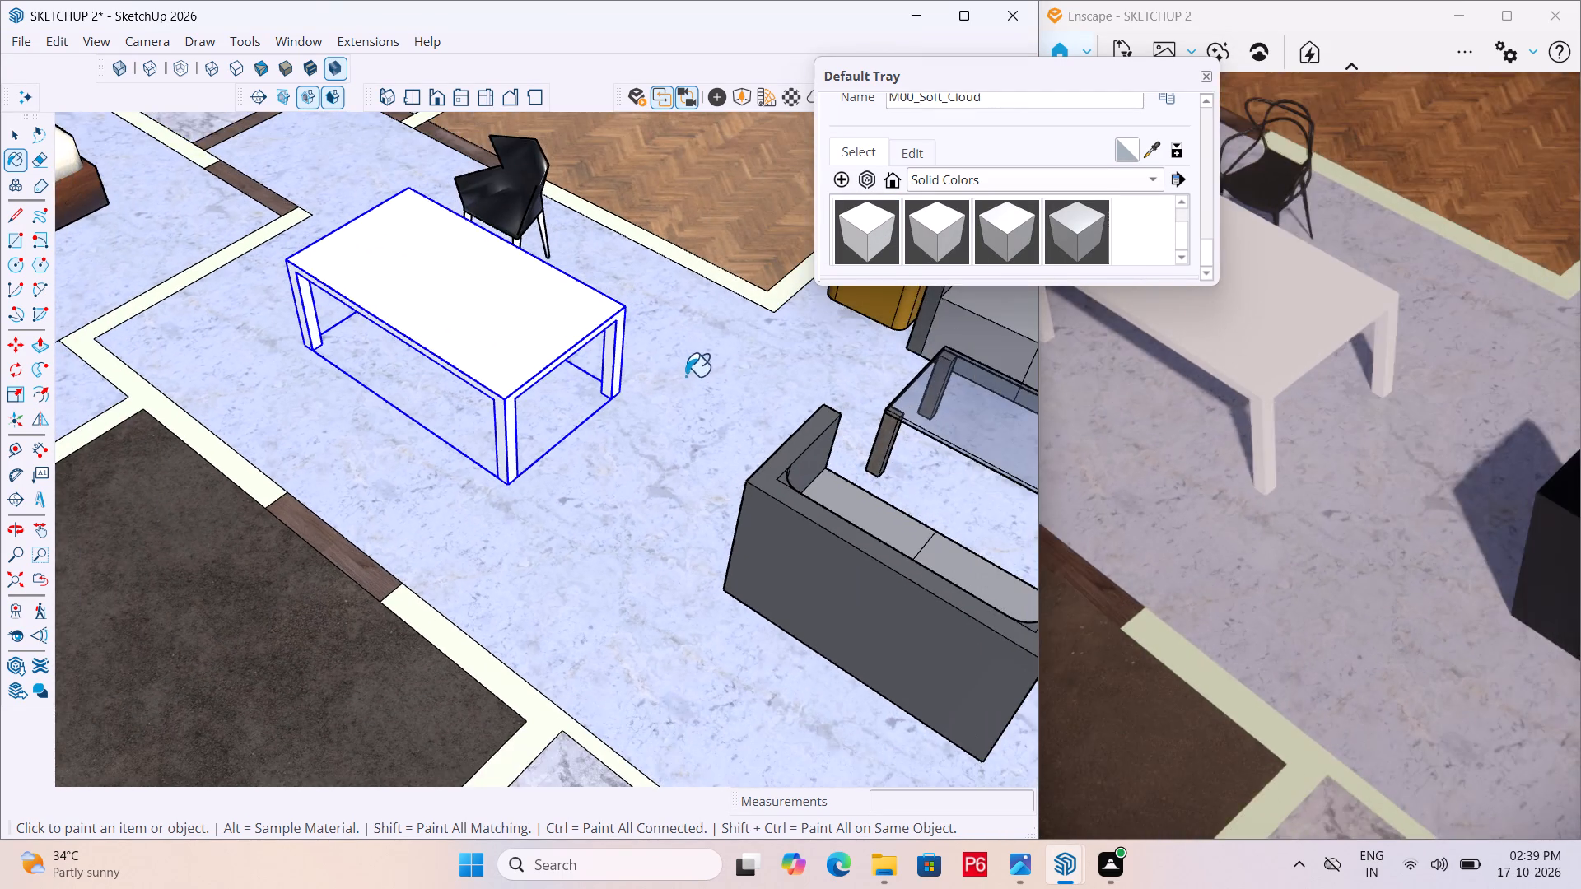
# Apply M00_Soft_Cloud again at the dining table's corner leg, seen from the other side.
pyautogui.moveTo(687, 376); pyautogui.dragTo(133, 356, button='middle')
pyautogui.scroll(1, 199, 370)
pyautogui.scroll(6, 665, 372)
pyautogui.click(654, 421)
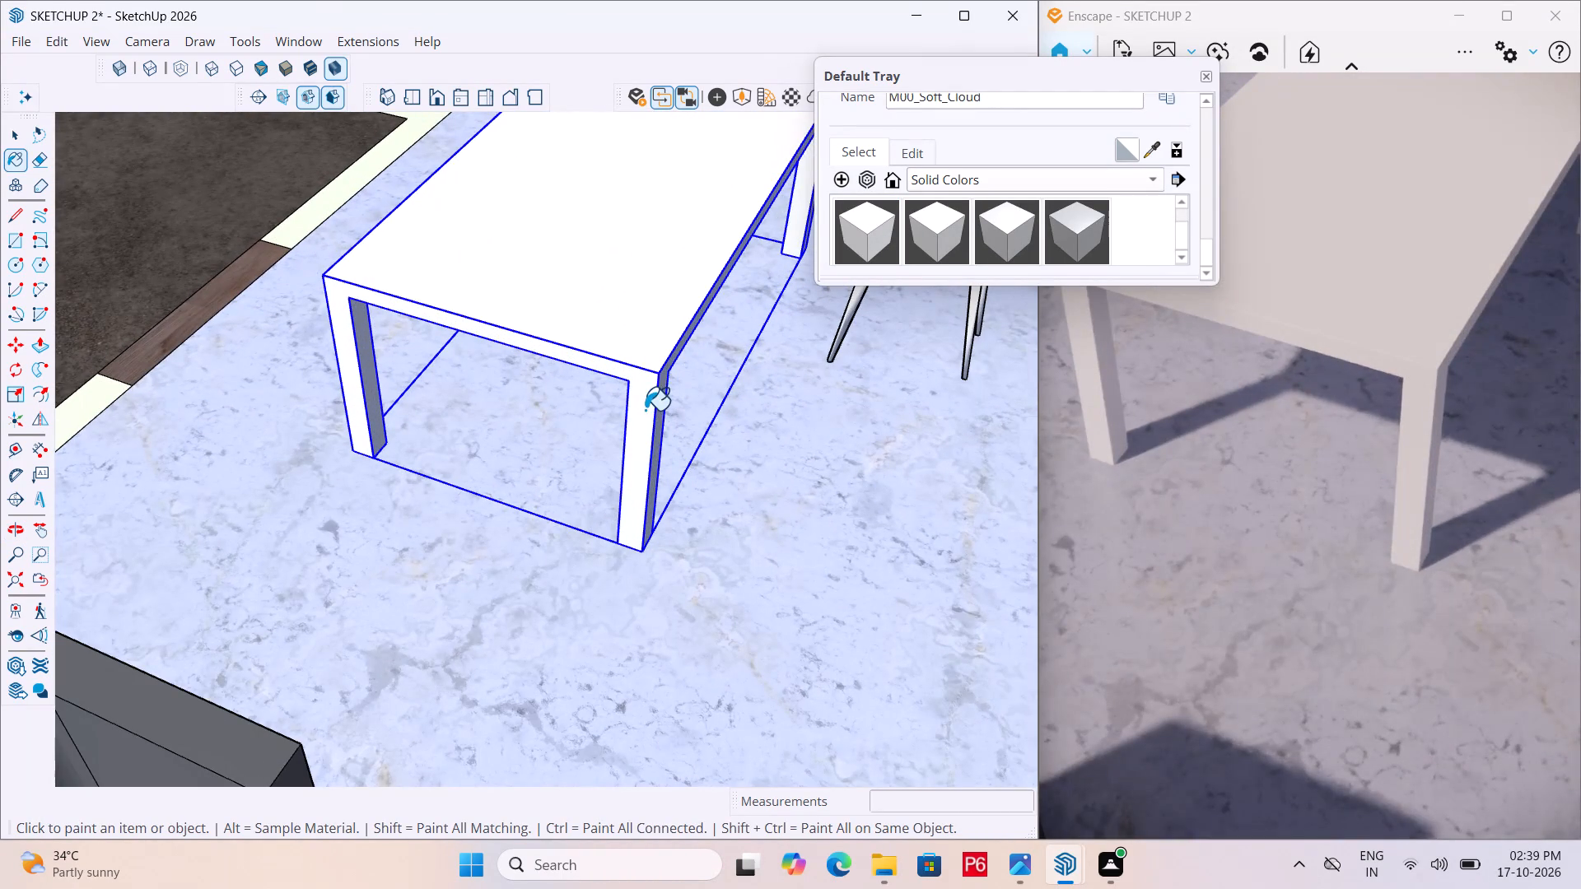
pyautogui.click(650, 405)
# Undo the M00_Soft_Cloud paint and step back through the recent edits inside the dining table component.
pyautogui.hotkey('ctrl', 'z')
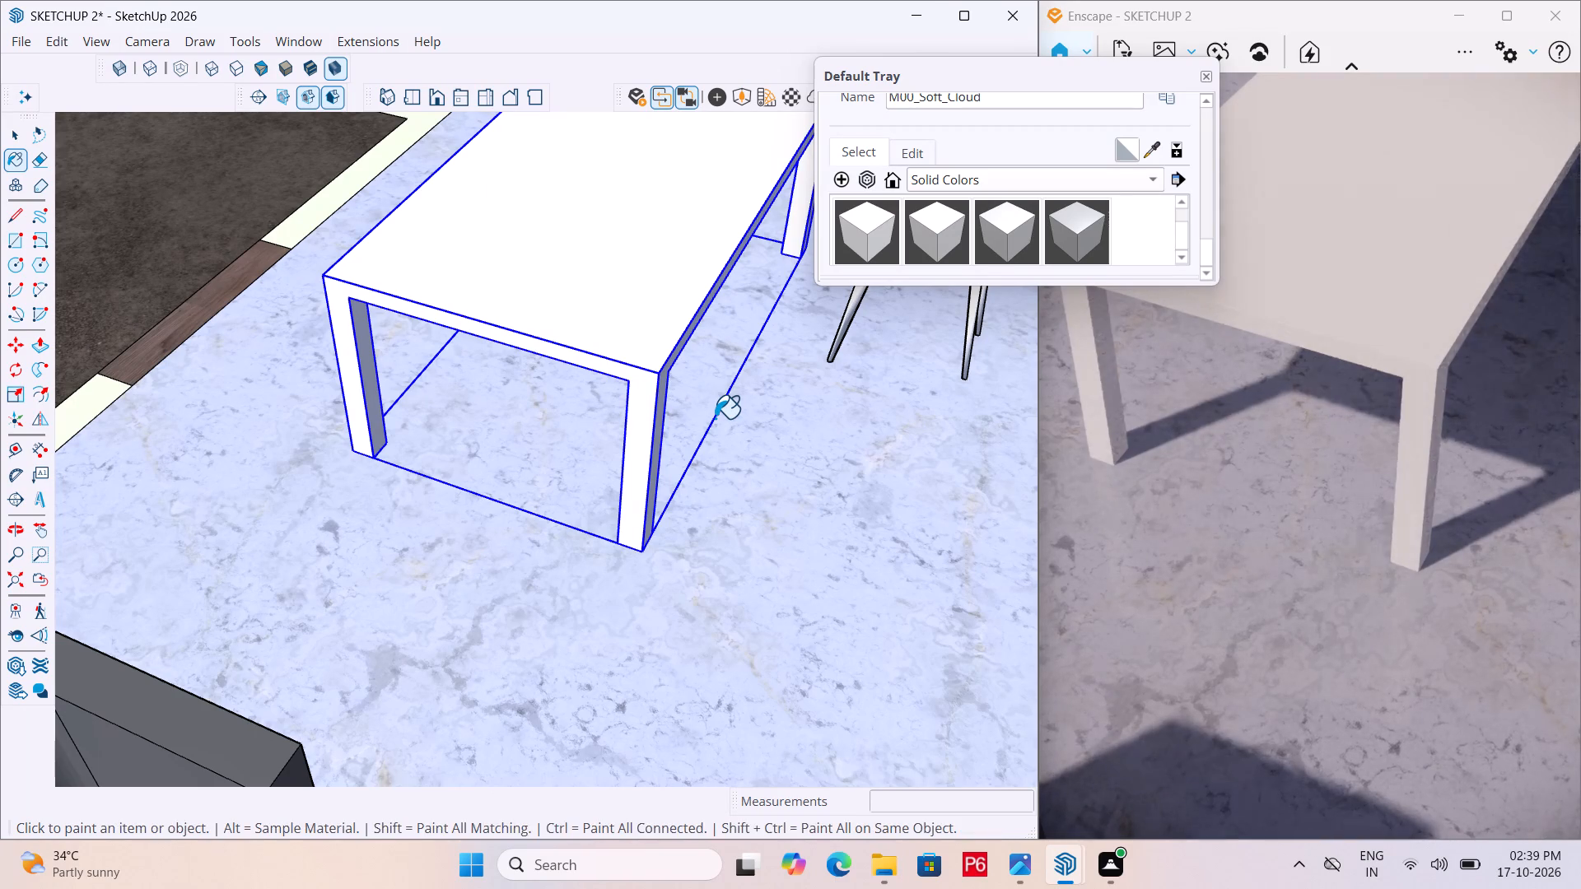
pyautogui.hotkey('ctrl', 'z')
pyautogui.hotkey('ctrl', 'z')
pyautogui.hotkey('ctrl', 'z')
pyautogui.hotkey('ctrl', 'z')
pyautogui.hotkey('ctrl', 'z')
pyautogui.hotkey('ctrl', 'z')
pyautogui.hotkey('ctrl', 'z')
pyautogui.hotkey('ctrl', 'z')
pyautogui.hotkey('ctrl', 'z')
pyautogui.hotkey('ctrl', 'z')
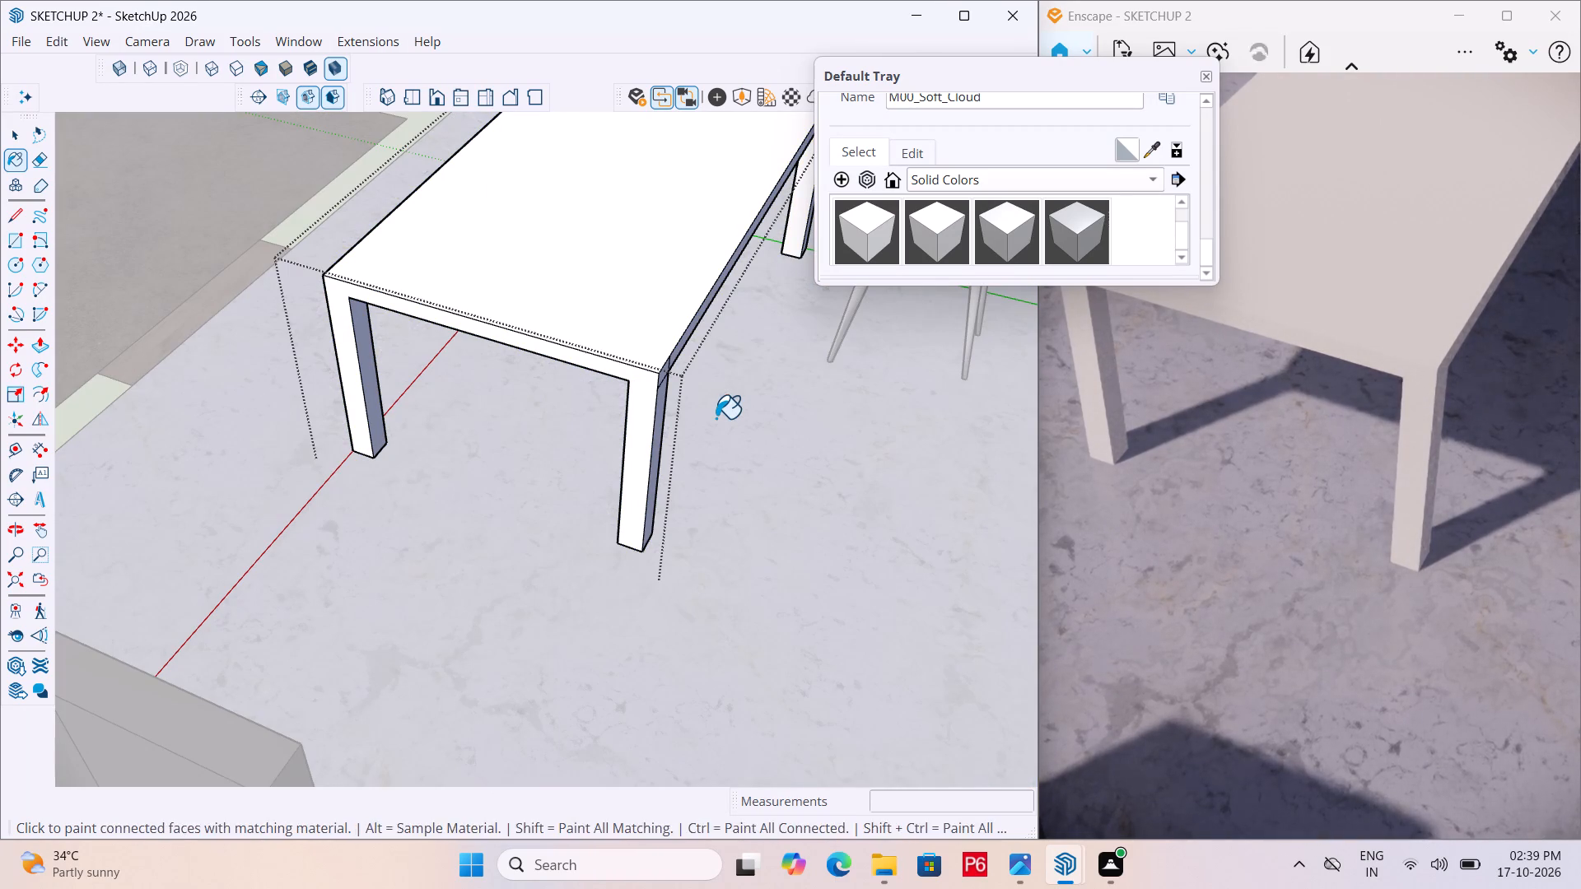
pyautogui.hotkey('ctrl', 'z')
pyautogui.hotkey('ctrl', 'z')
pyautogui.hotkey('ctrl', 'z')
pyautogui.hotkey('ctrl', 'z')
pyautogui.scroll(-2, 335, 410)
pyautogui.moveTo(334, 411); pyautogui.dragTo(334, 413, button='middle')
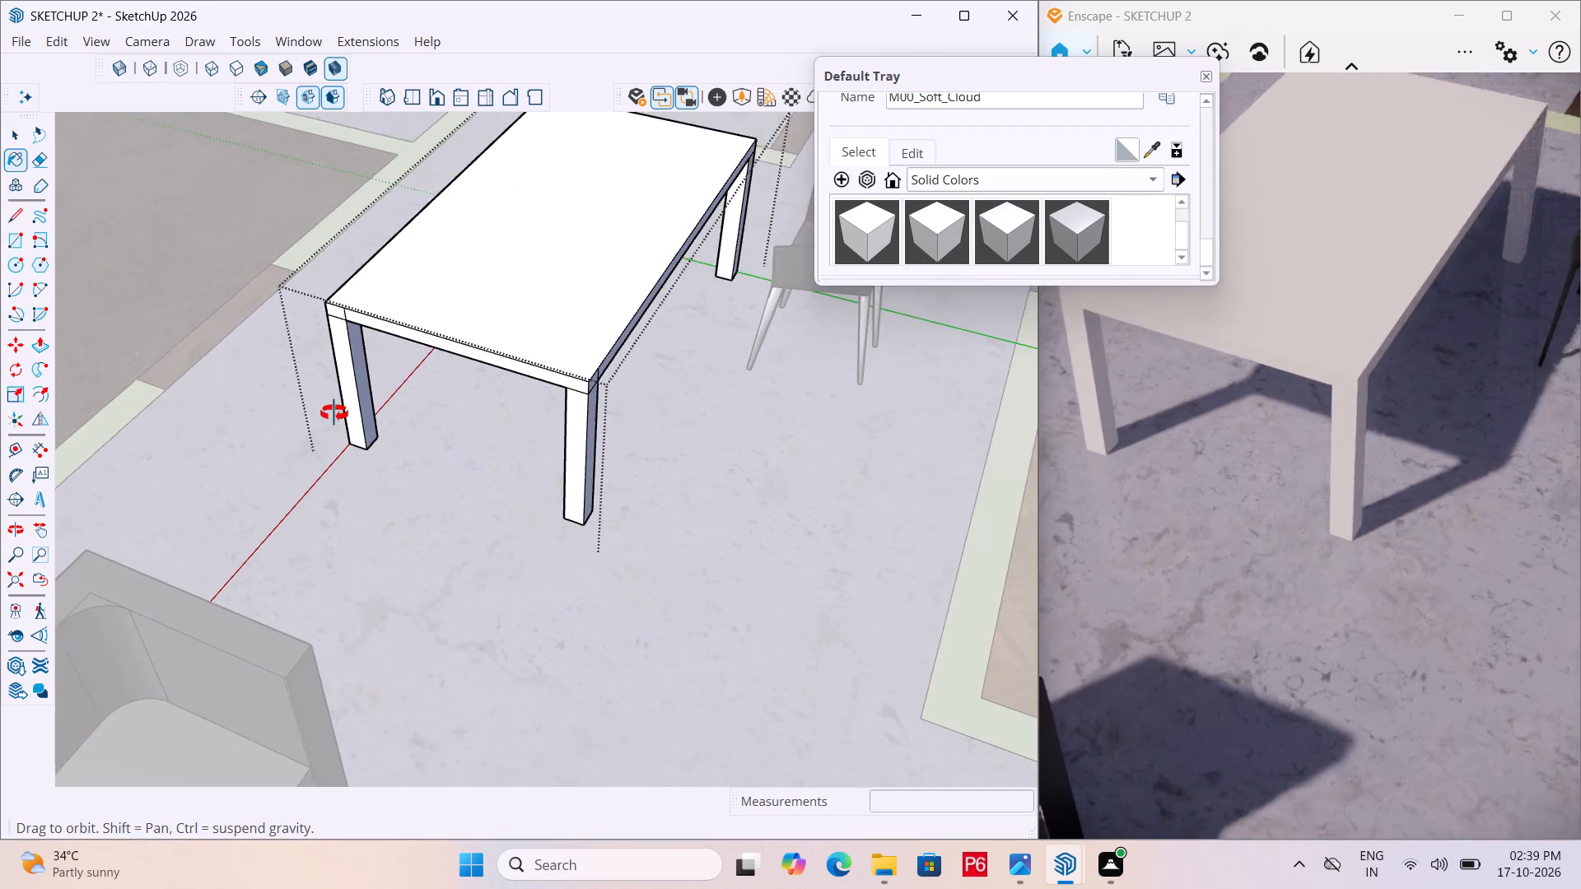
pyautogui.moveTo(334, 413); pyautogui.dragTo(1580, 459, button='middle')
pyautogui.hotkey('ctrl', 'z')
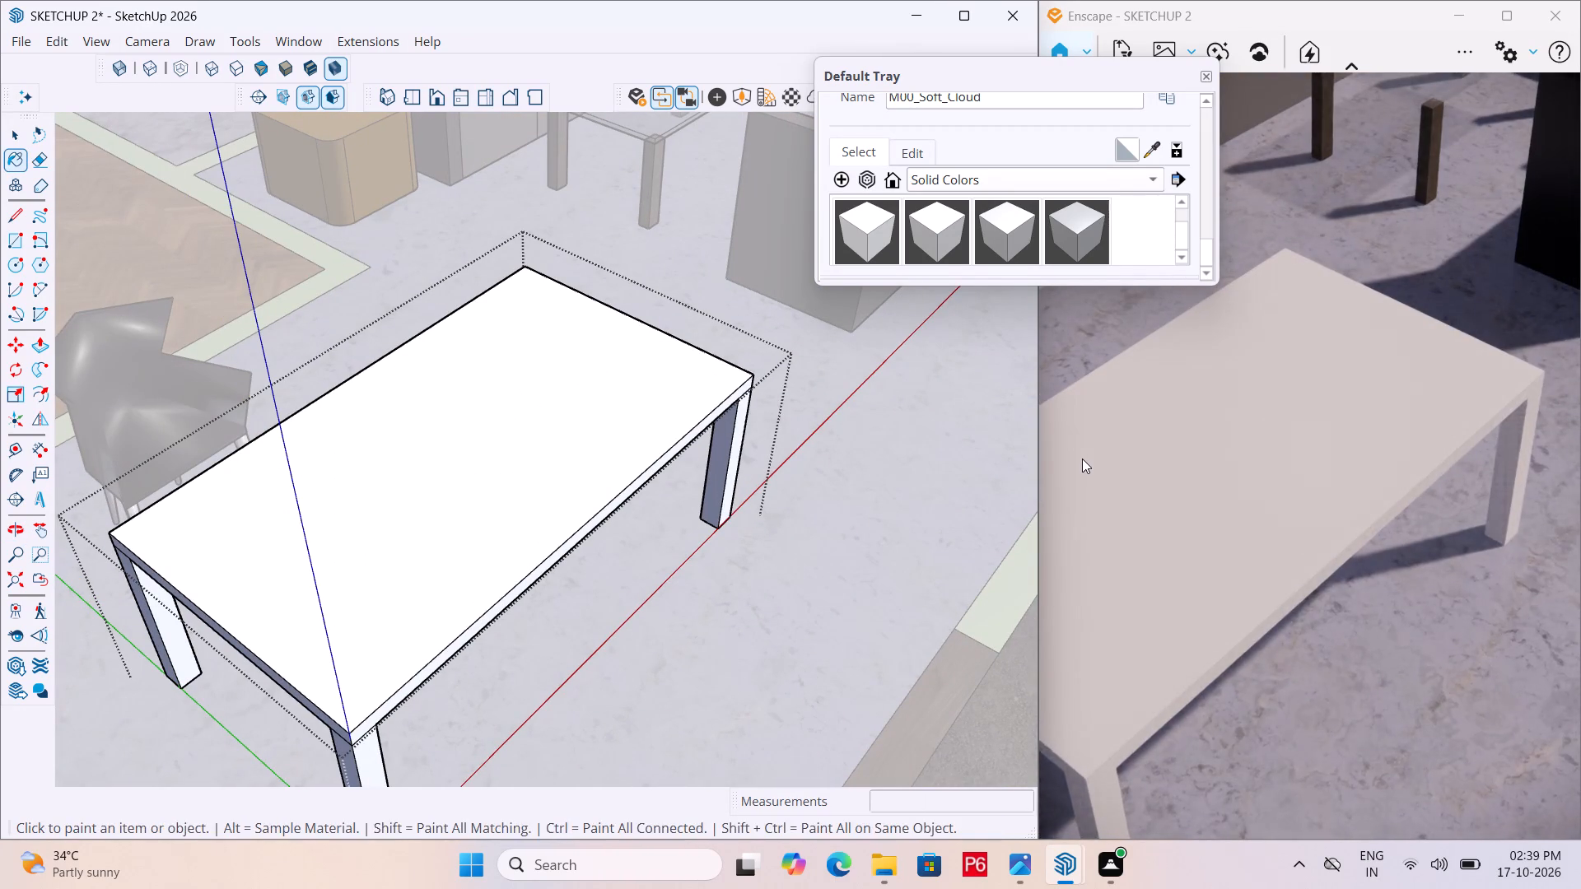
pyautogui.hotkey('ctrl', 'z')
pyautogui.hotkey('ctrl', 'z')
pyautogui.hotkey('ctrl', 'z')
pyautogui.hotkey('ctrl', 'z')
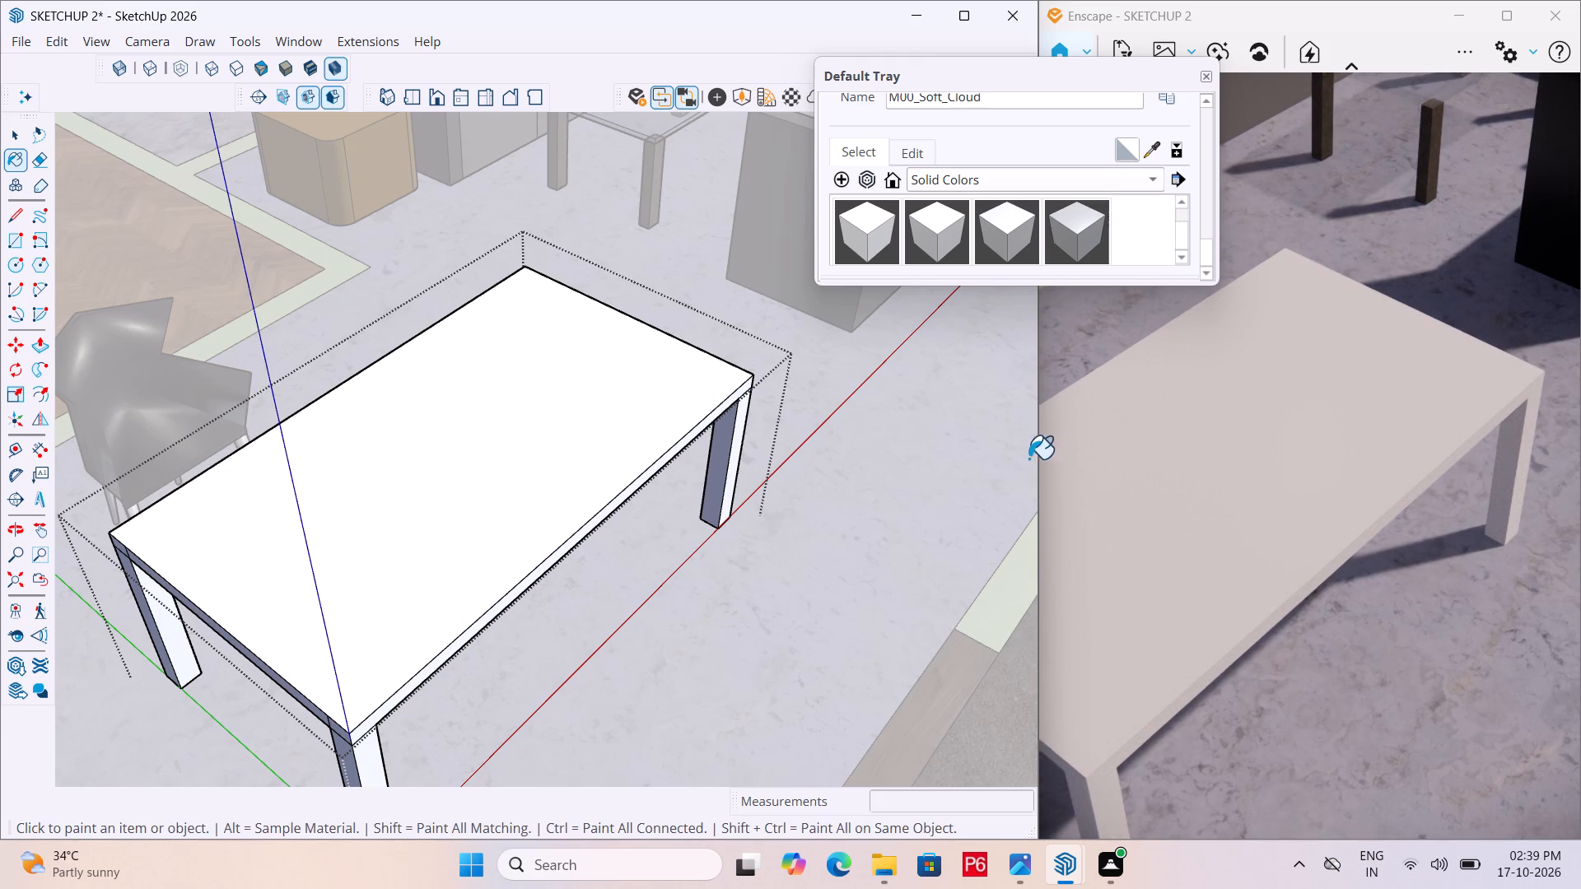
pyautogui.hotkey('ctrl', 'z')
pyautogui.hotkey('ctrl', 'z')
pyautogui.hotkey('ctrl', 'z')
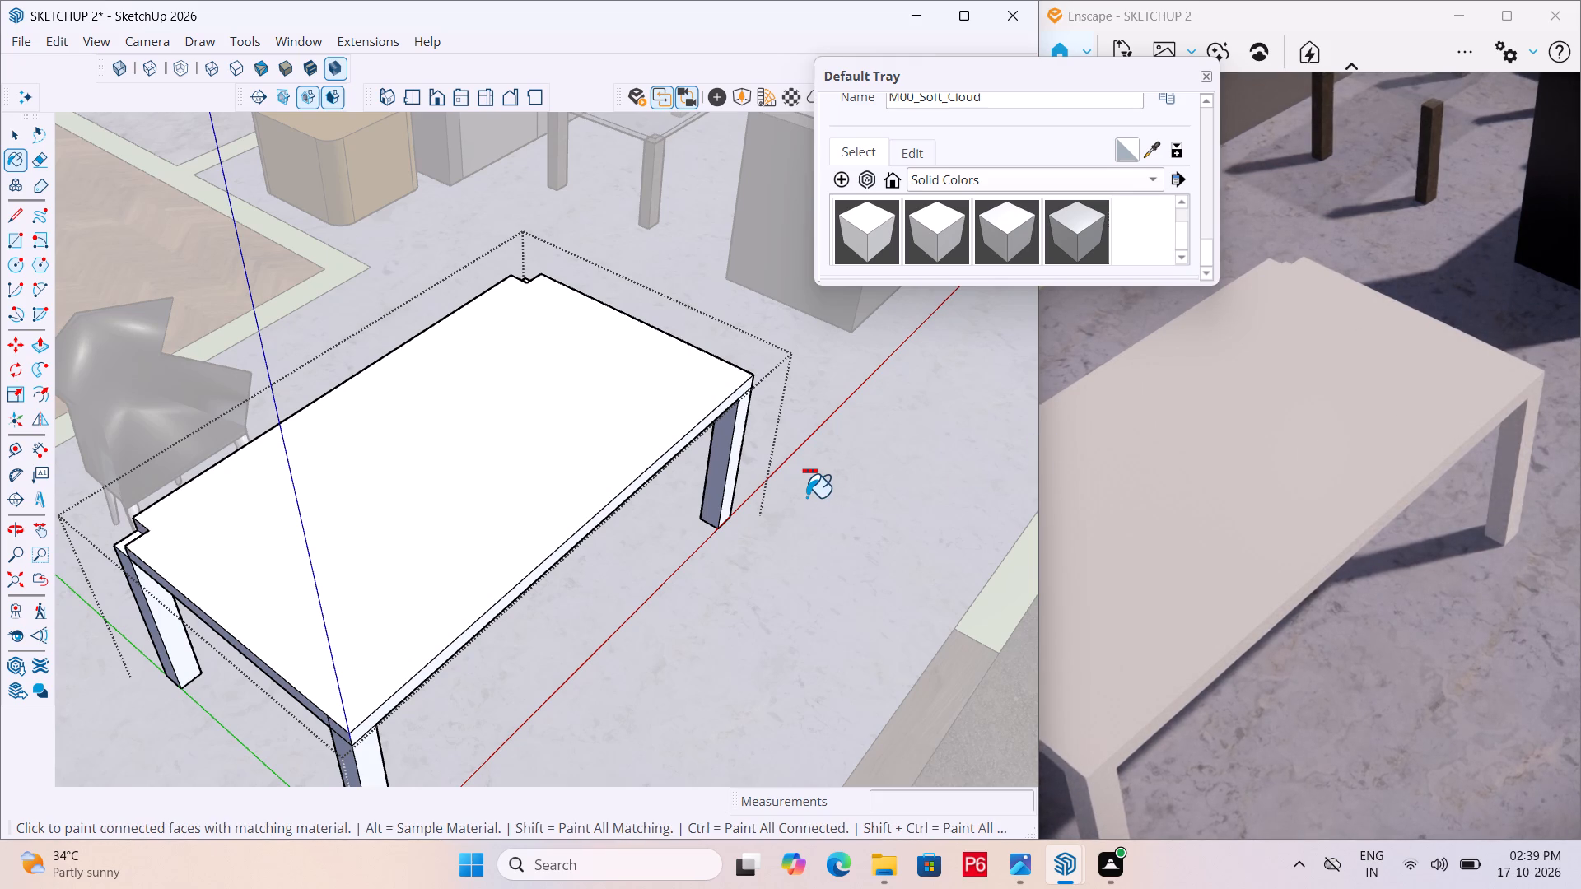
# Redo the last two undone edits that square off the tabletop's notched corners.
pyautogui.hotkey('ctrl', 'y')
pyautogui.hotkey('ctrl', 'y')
# Close the dining table component, select the table and reopen it for editing.
pyautogui.scroll(-6, 778, 430)
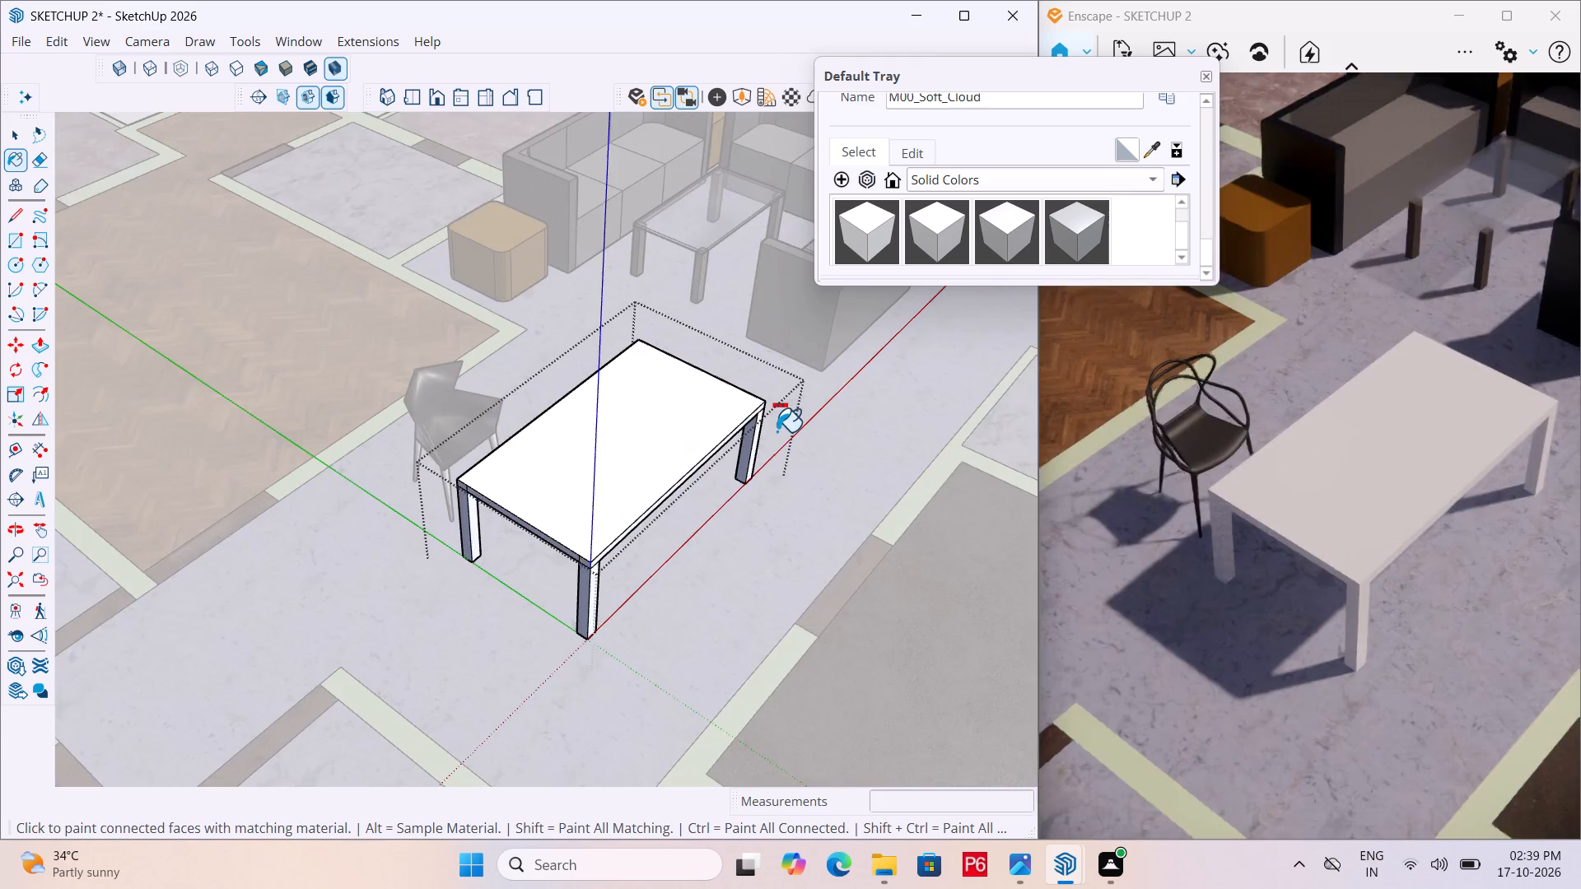
pyautogui.moveTo(775, 431); pyautogui.dragTo(570, 453, button='middle')
pyautogui.press('space')
pyautogui.click(759, 524)
pyautogui.click(604, 484)
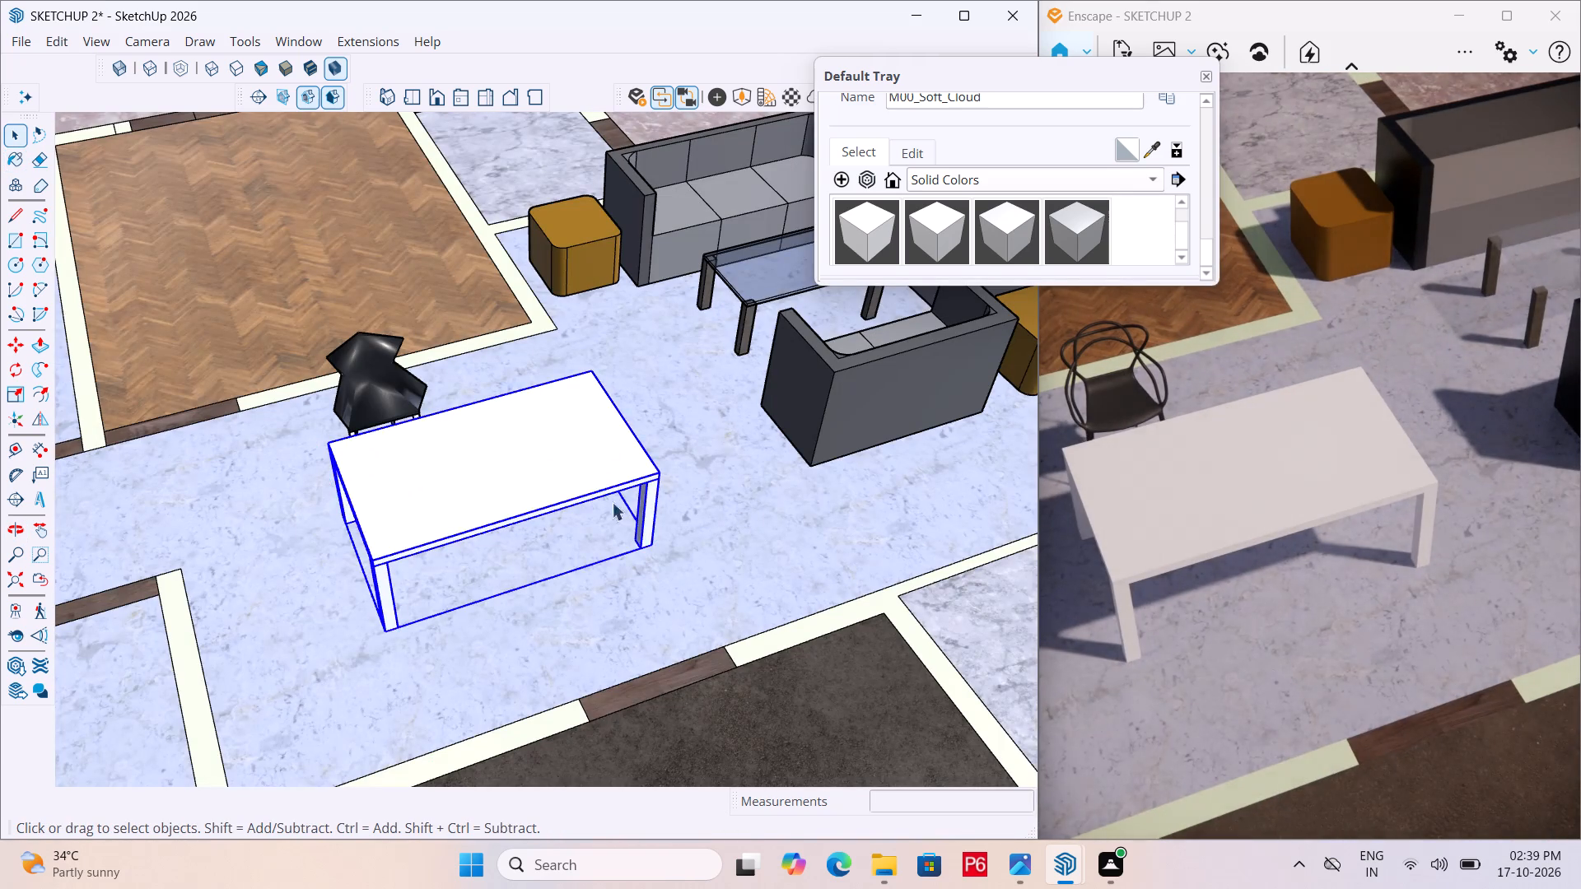
pyautogui.moveTo(643, 508); pyautogui.dragTo(320, 388, button='middle')
pyautogui.scroll(5, 348, 386)
pyautogui.doubleClick(537, 370)
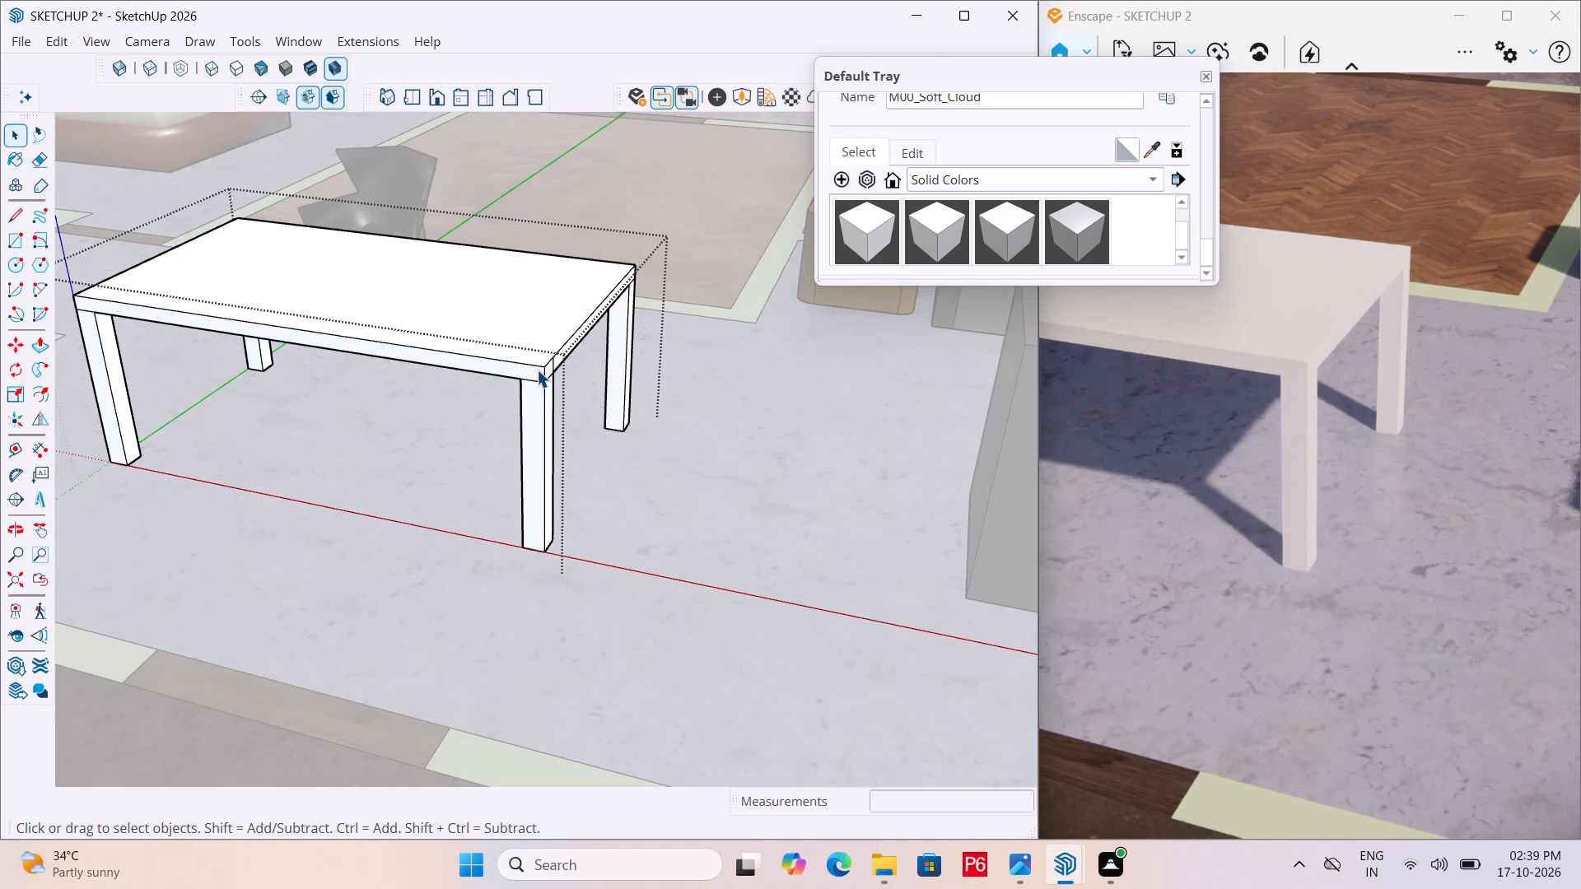
# Paint the side faces of one dining table leg nearest the sofas with Plywood_01_1K from the Wood collection.
pyautogui.click(1031, 186)
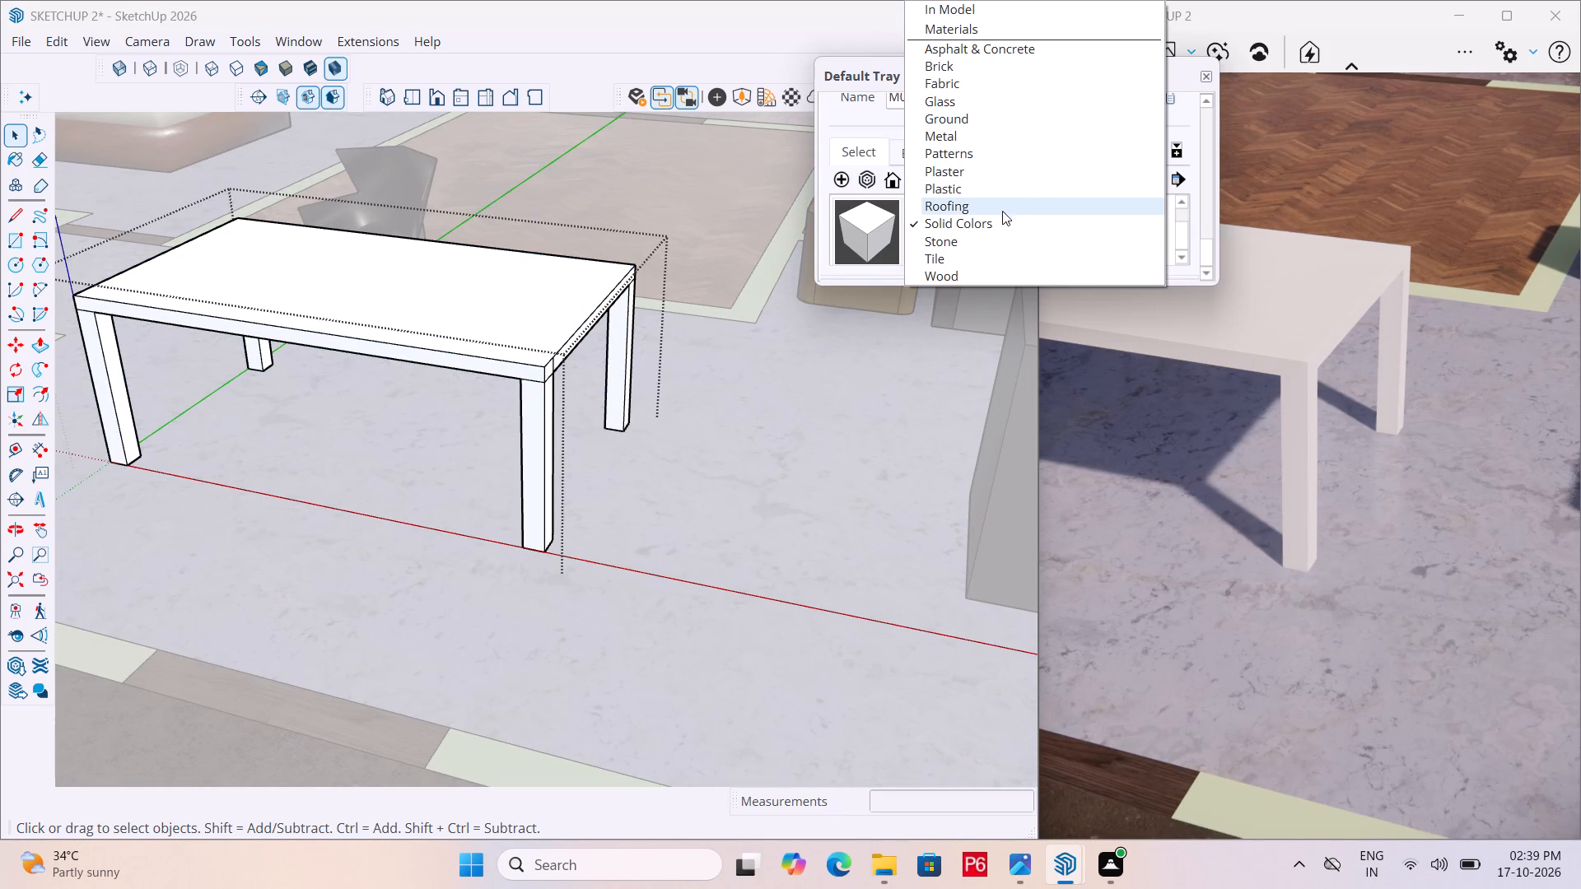
pyautogui.scroll(-6, 1001, 226)
pyautogui.scroll(-1, 1031, 150)
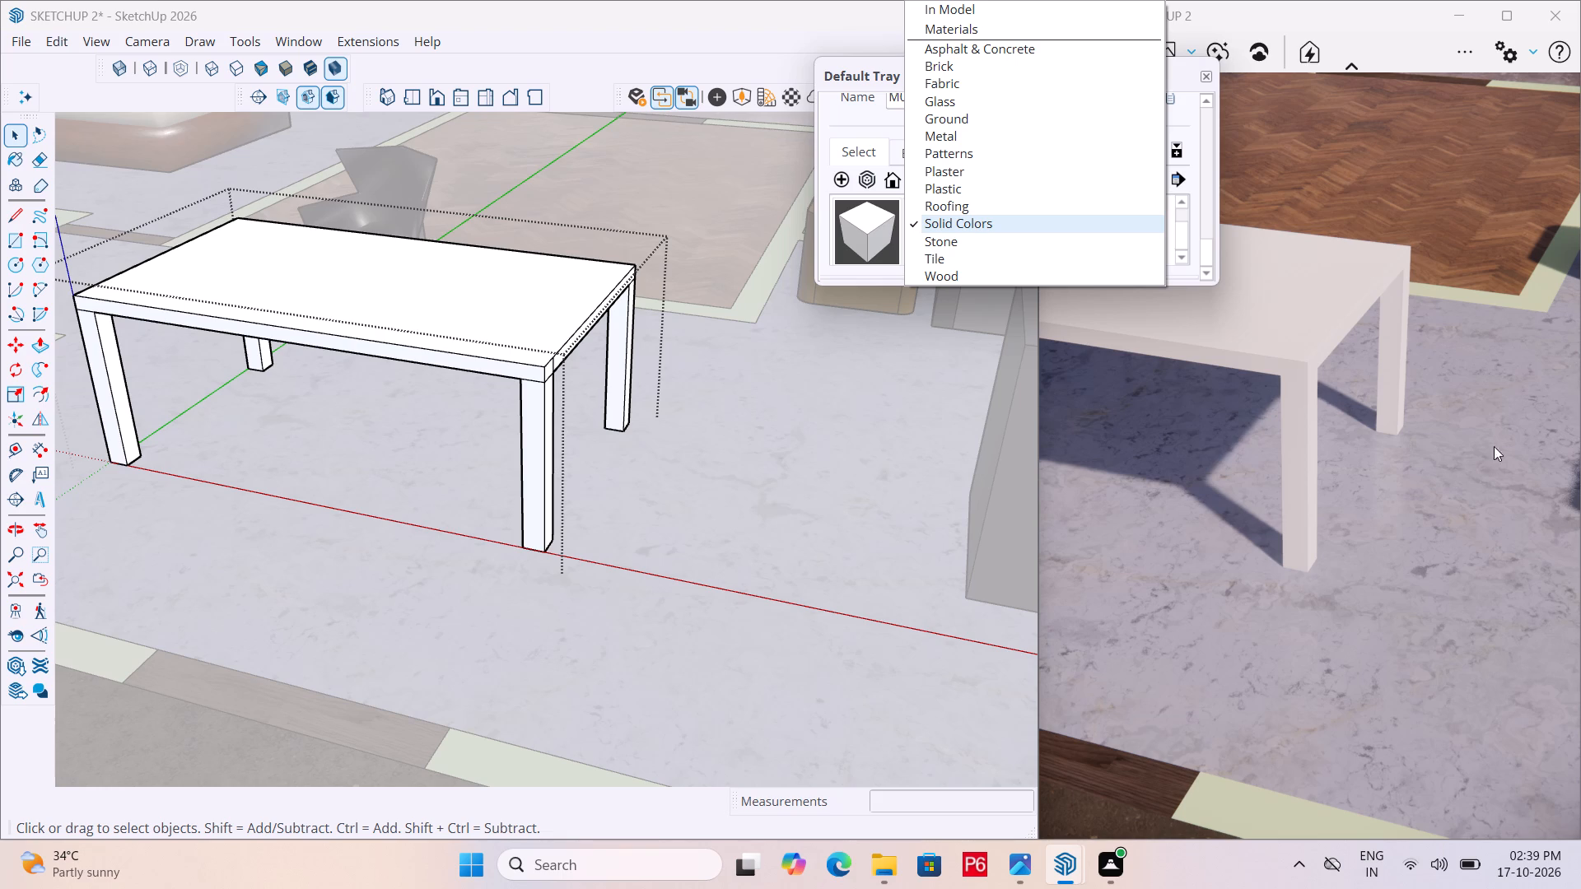
pyautogui.scroll(-3, 1058, 193)
pyautogui.scroll(-1, 955, 260)
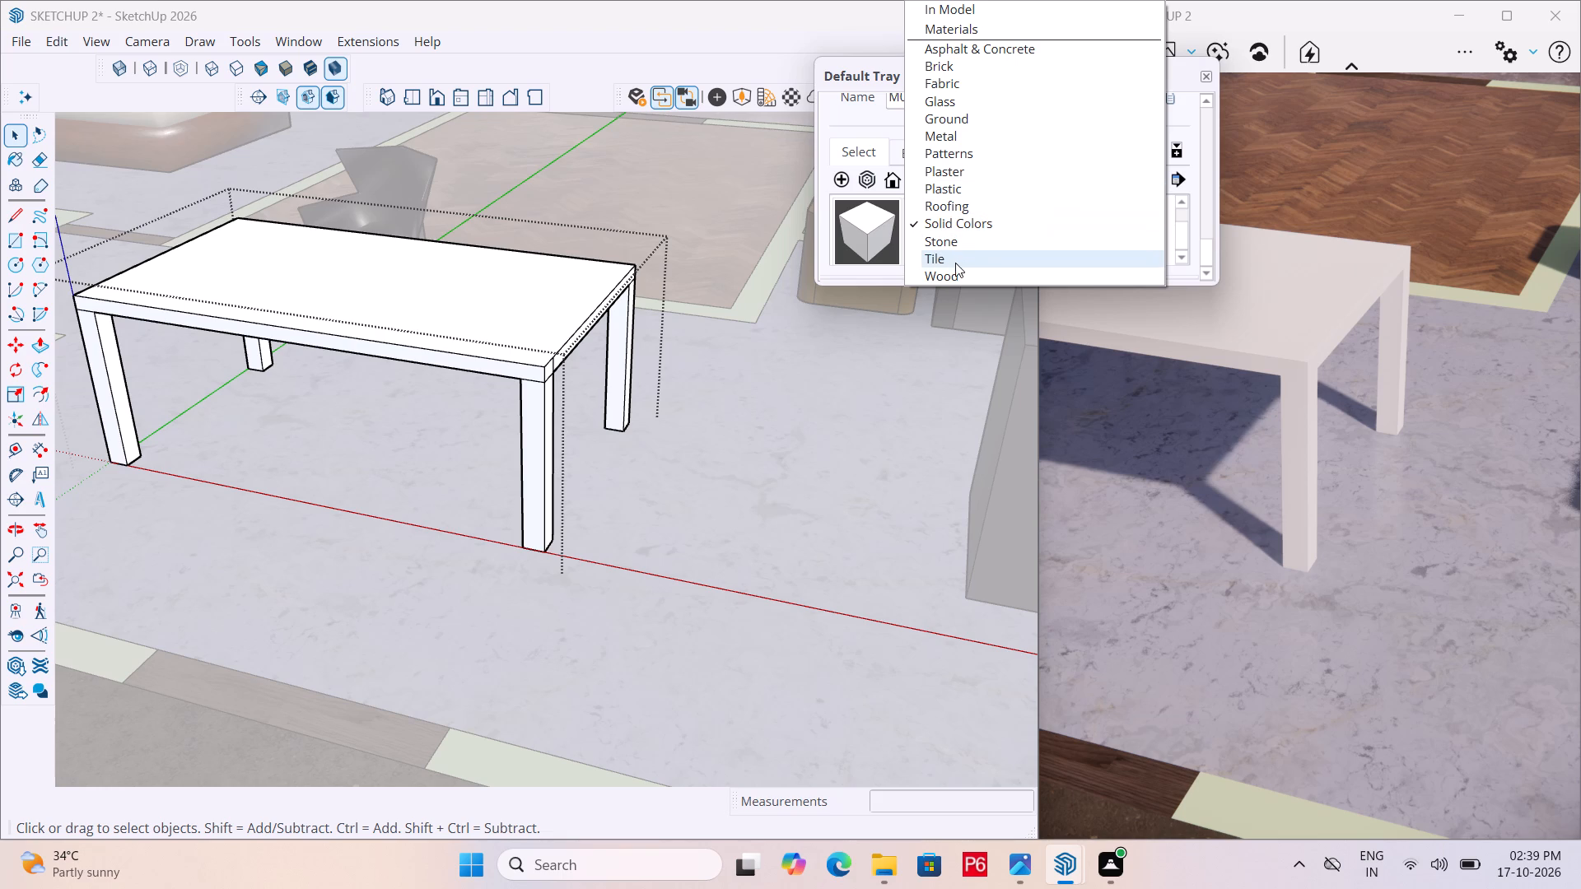
pyautogui.click(943, 276)
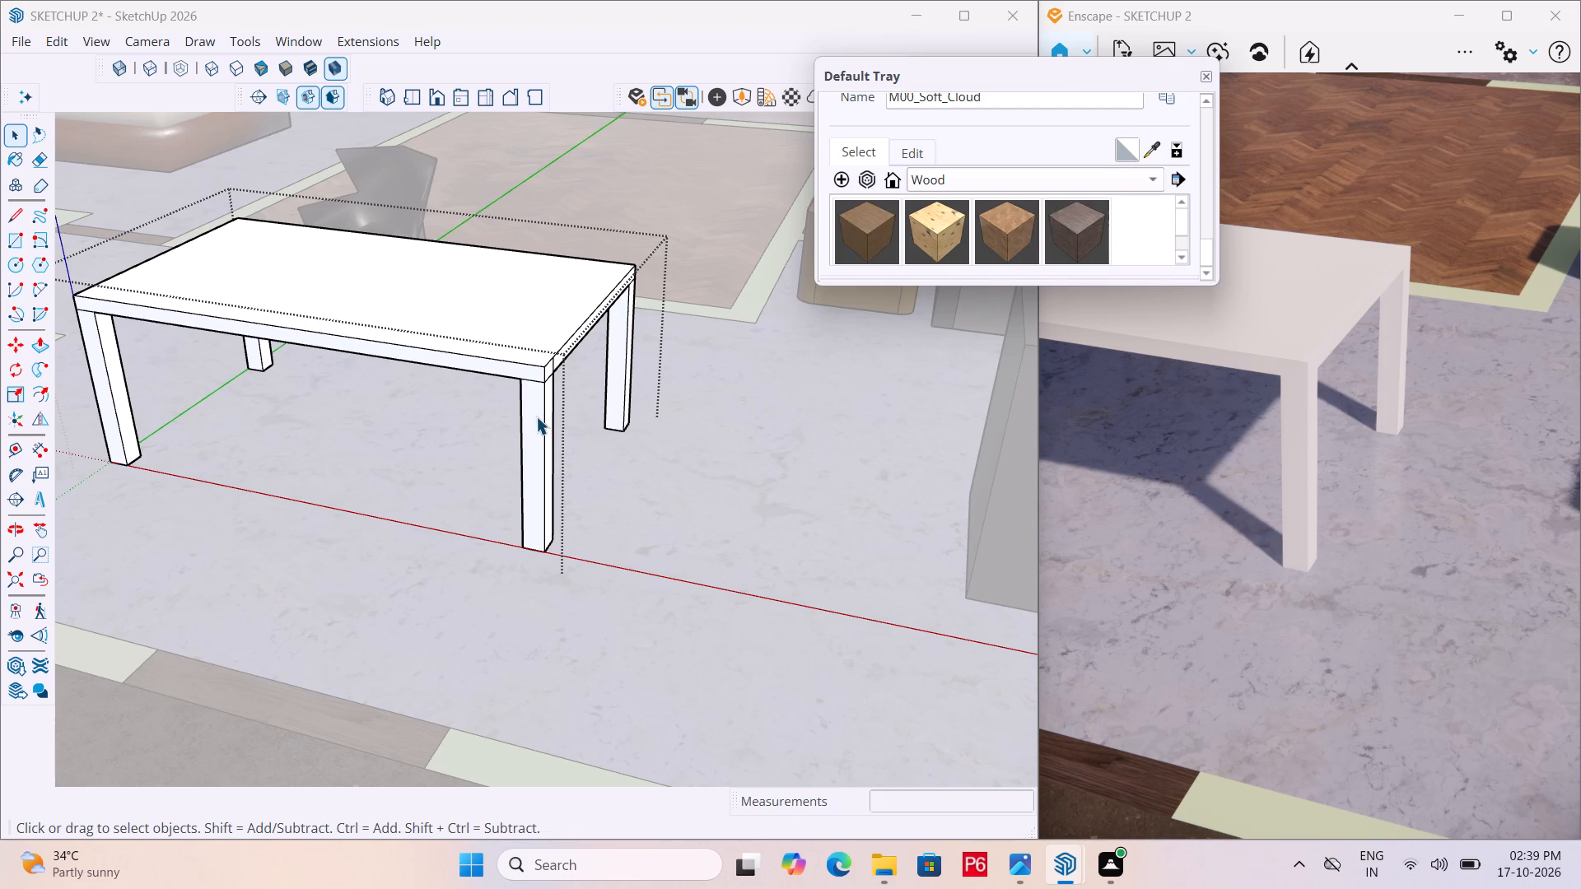
pyautogui.click(870, 225)
pyautogui.click(543, 435)
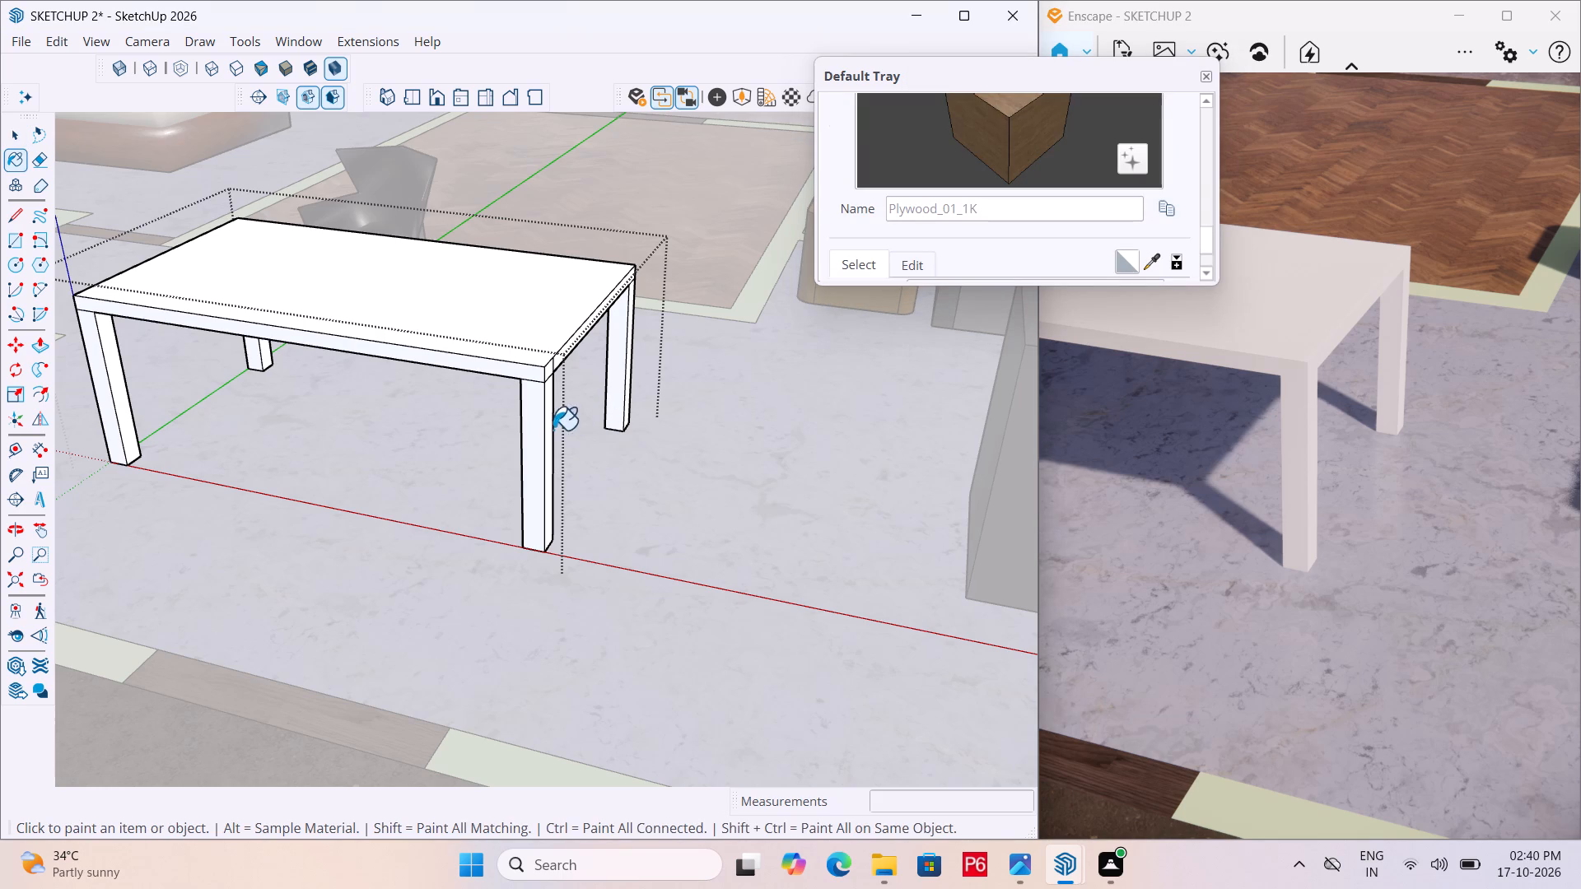
pyautogui.moveTo(529, 414); pyautogui.dragTo(536, 410)
pyautogui.scroll(1, 540, 407)
pyautogui.moveTo(558, 397); pyautogui.dragTo(277, 356, button='middle')
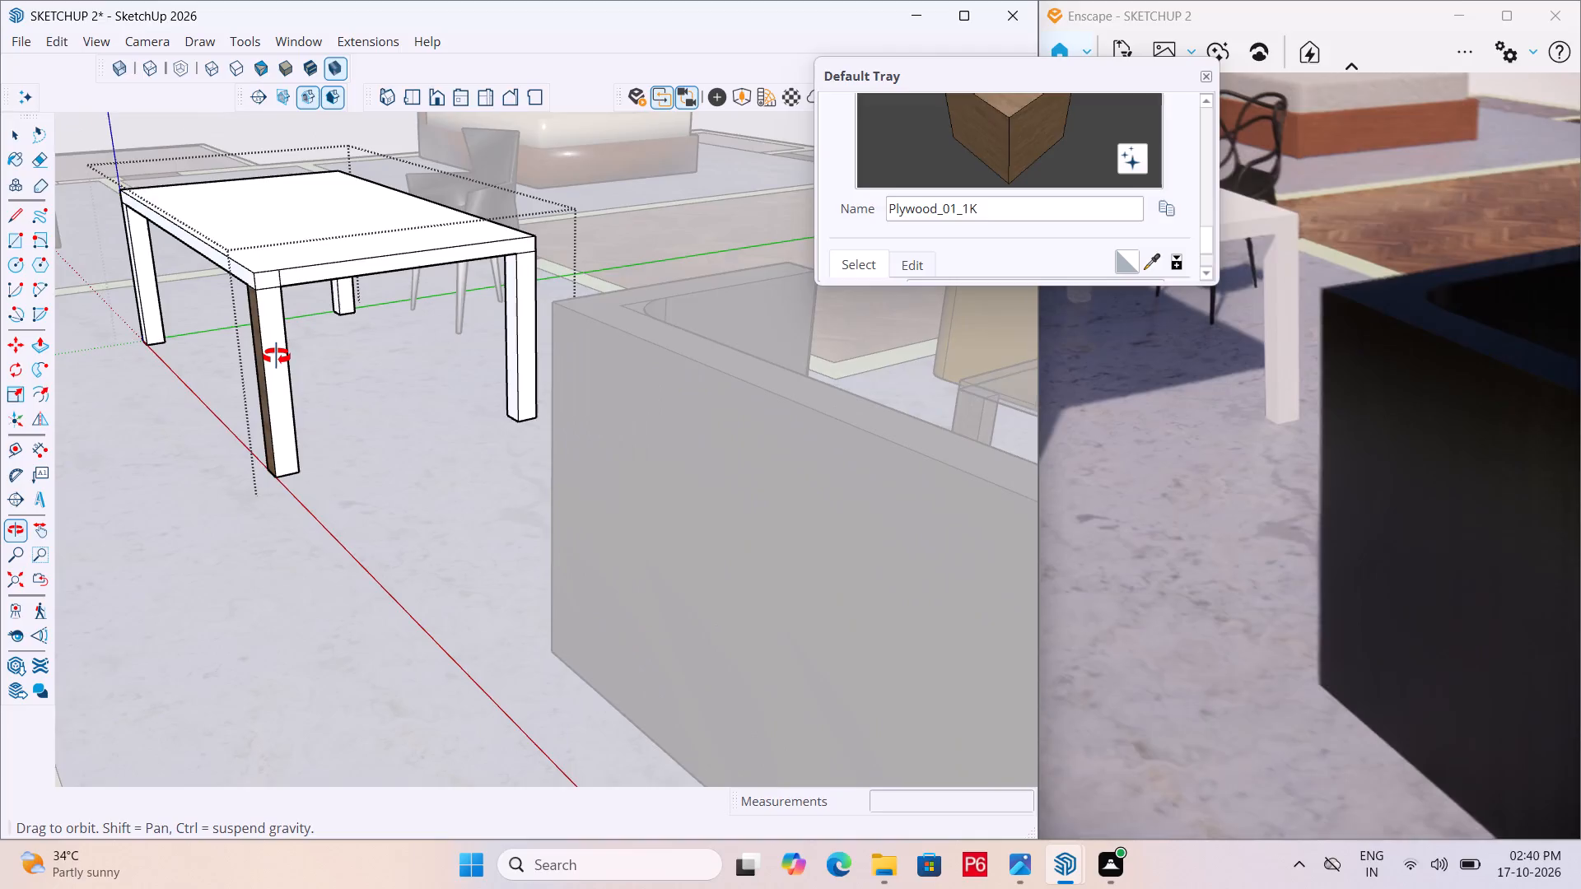
pyautogui.moveTo(277, 356); pyautogui.dragTo(364, 389, button='middle')
pyautogui.scroll(1, 356, 389)
pyautogui.click(341, 390)
pyautogui.moveTo(283, 398); pyautogui.dragTo(990, 409, button='middle')
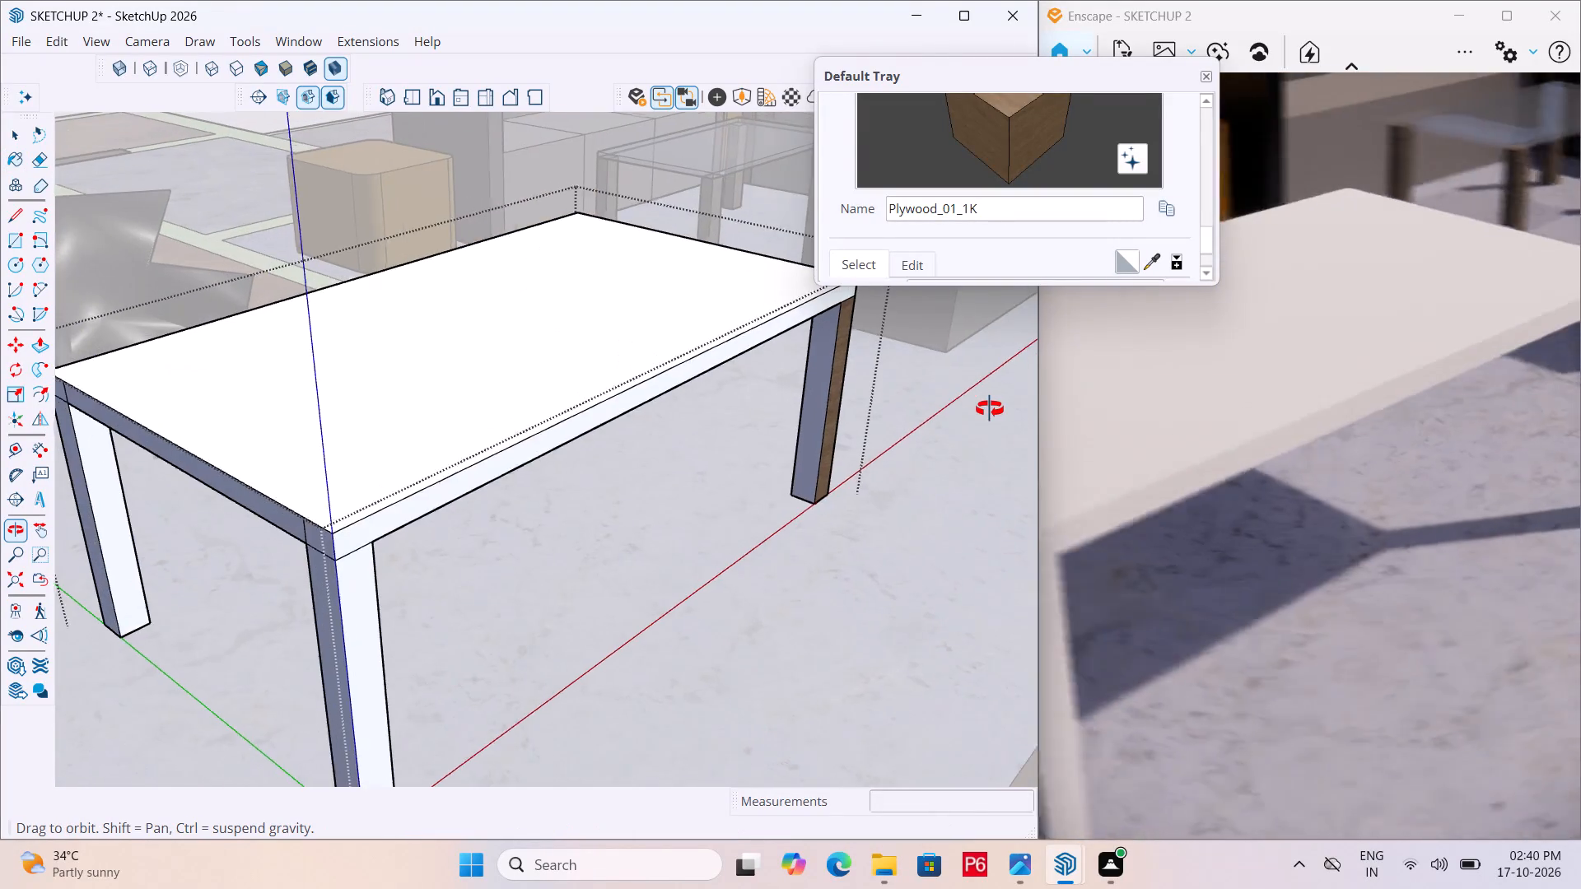
pyautogui.moveTo(990, 409); pyautogui.dragTo(986, 411, button='middle')
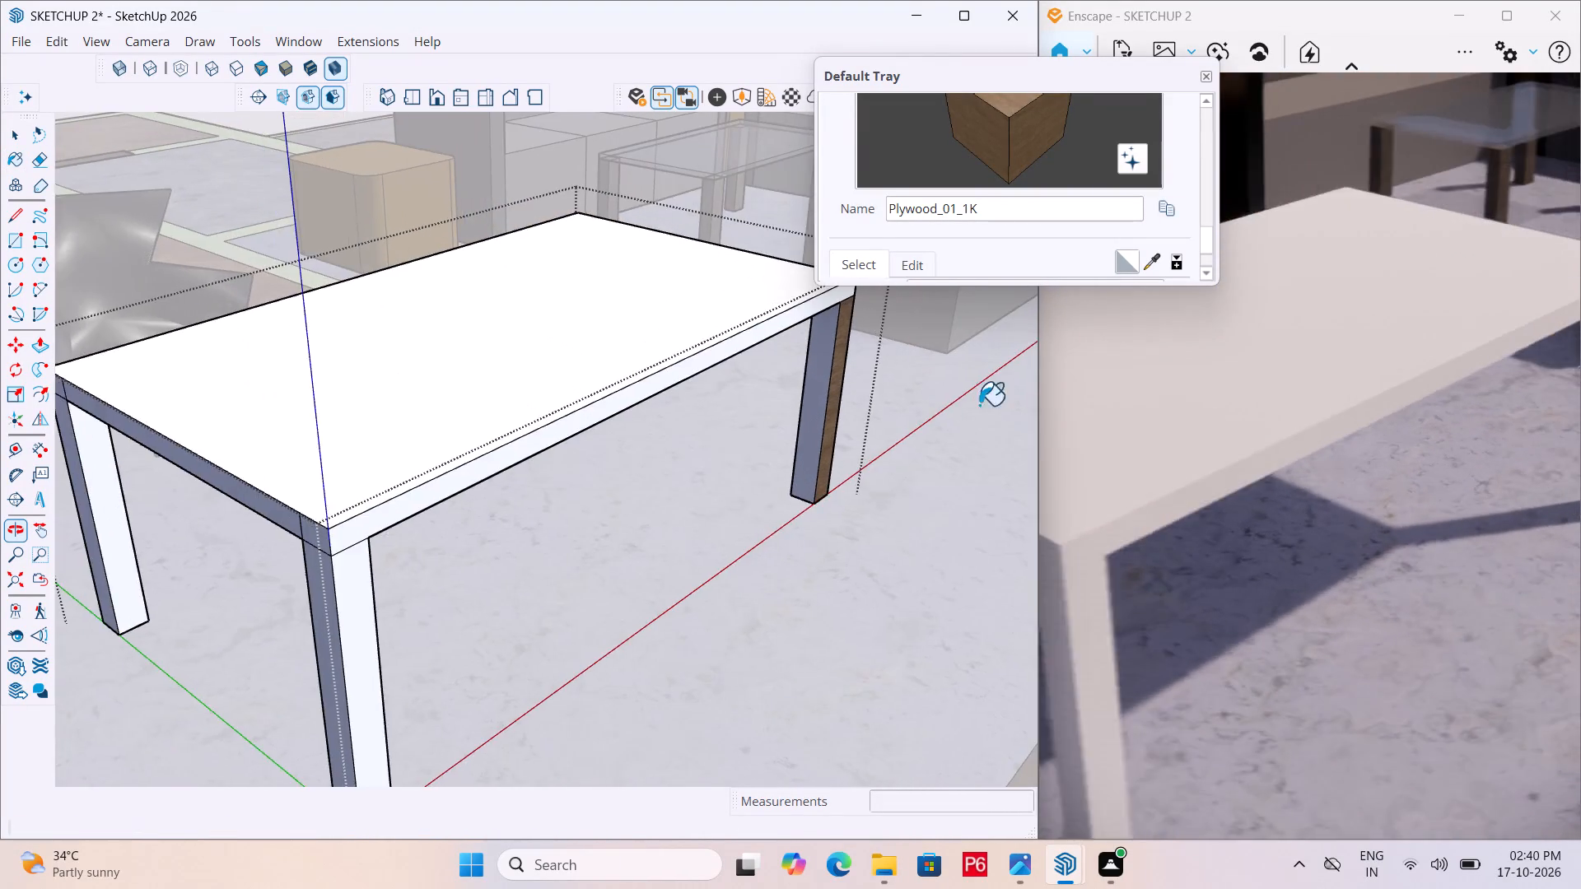
pyautogui.scroll(5, 866, 372)
pyautogui.click(751, 377)
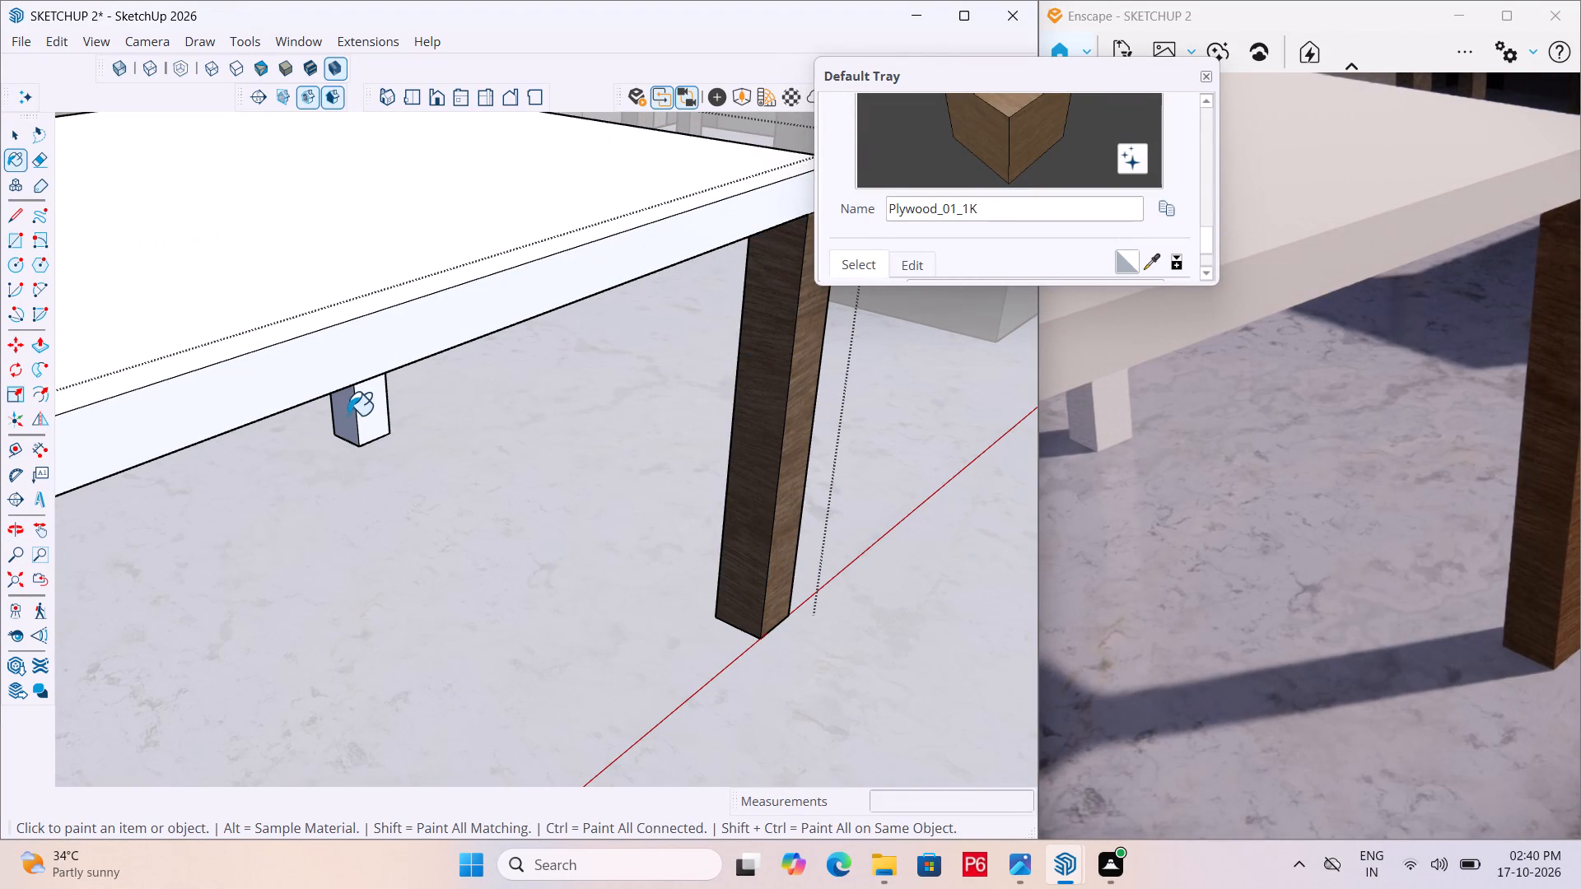
# Paint the visible faces of the dining table's other three legs with Plywood_01_1K.
pyautogui.click(368, 412)
pyautogui.click(347, 417)
pyautogui.scroll(-6, 465, 383)
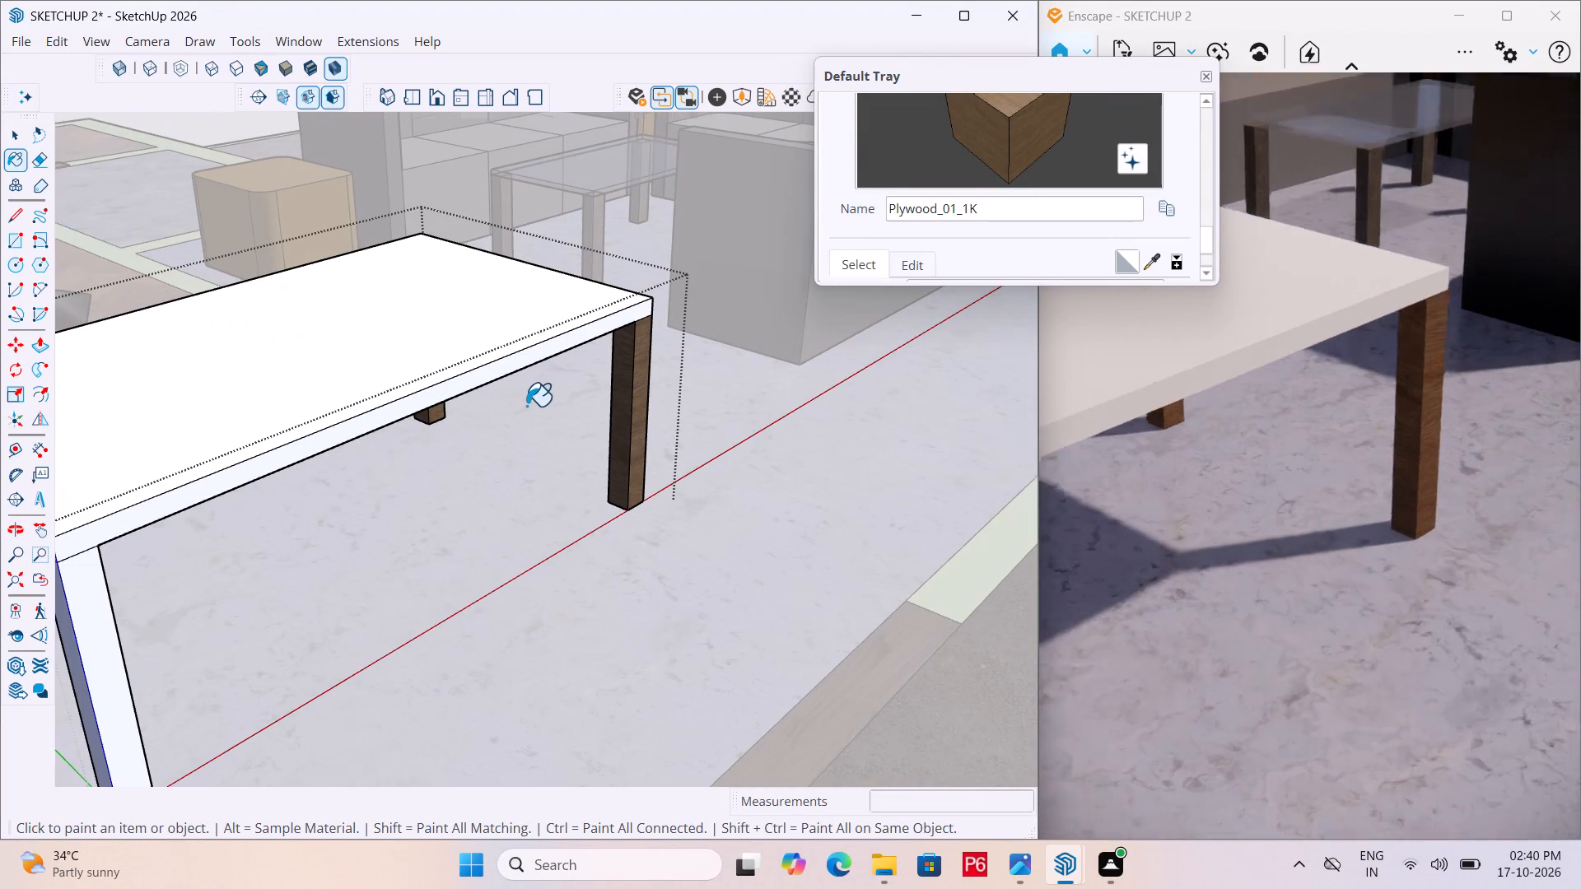
pyautogui.scroll(-6, 657, 399)
pyautogui.scroll(-5, 830, 486)
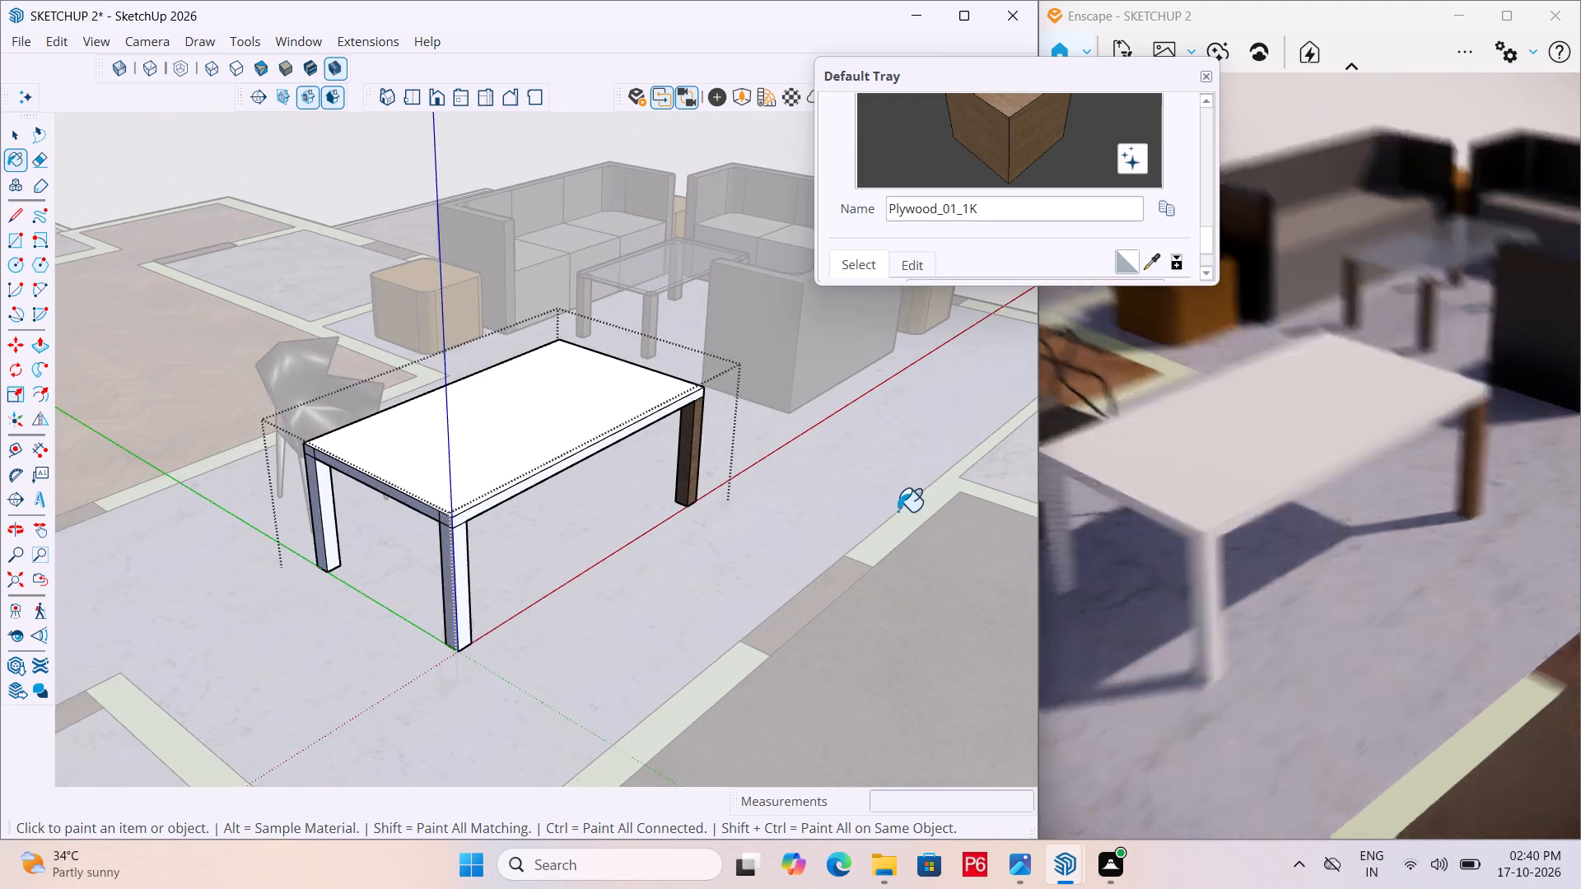
pyautogui.scroll(6, 315, 648)
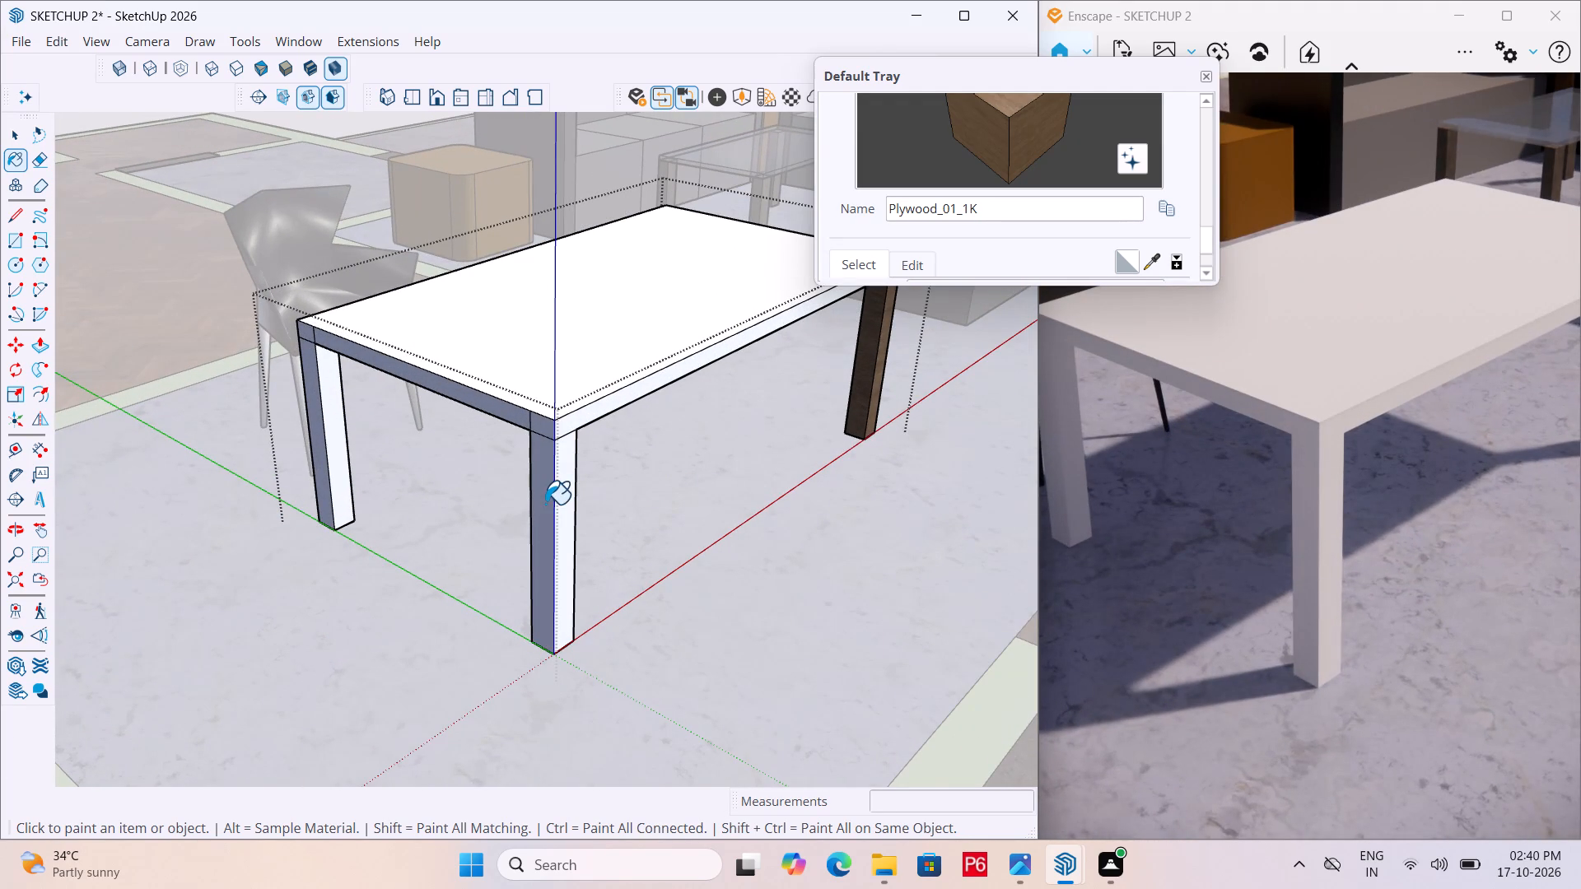
pyautogui.doubleClick(545, 504)
pyautogui.click(568, 497)
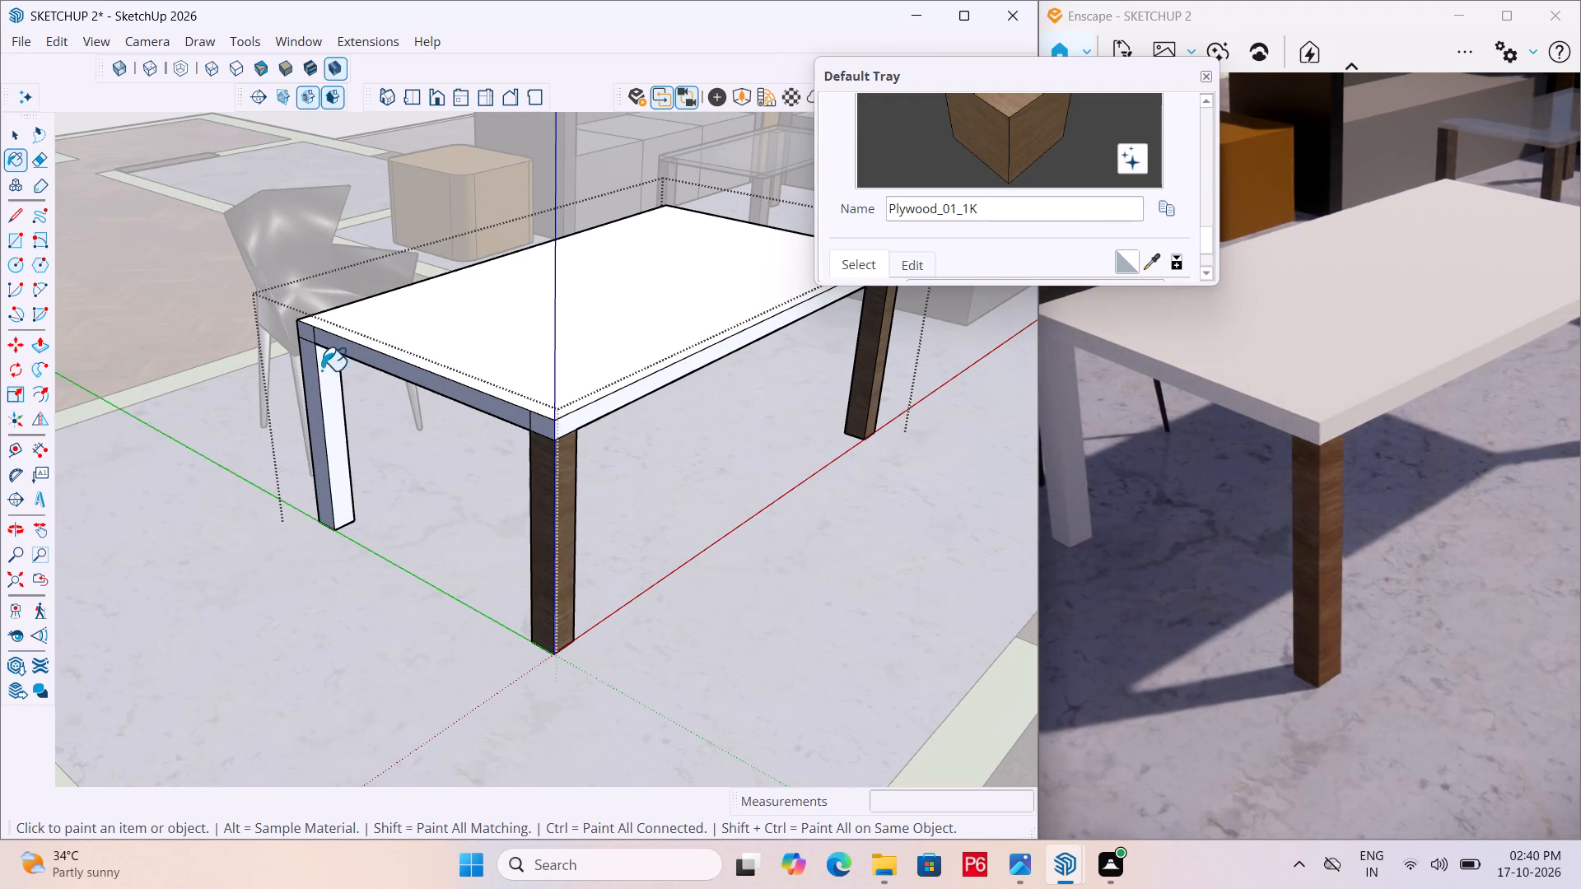
pyautogui.click(327, 365)
pyautogui.click(313, 368)
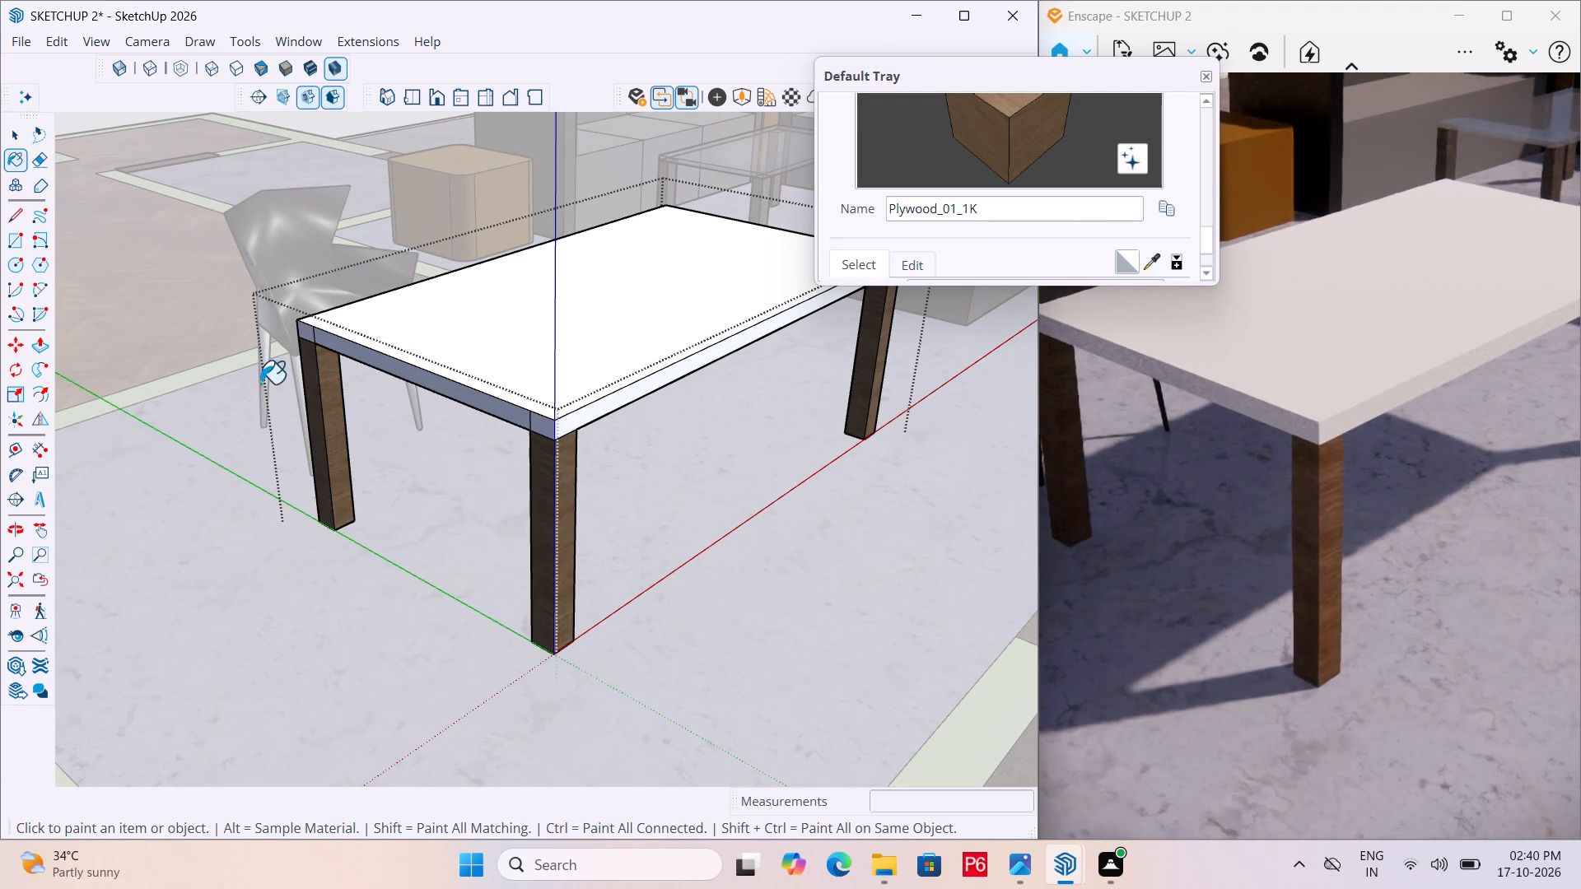
# Examine the dining table's legs from the other sides, along with the surrounding chair, sofas and floor areas.
pyautogui.moveTo(265, 392); pyautogui.dragTo(478, 453, button='middle')
pyautogui.moveTo(729, 483); pyautogui.dragTo(959, 458, button='middle')
pyautogui.scroll(-5, 381, 469)
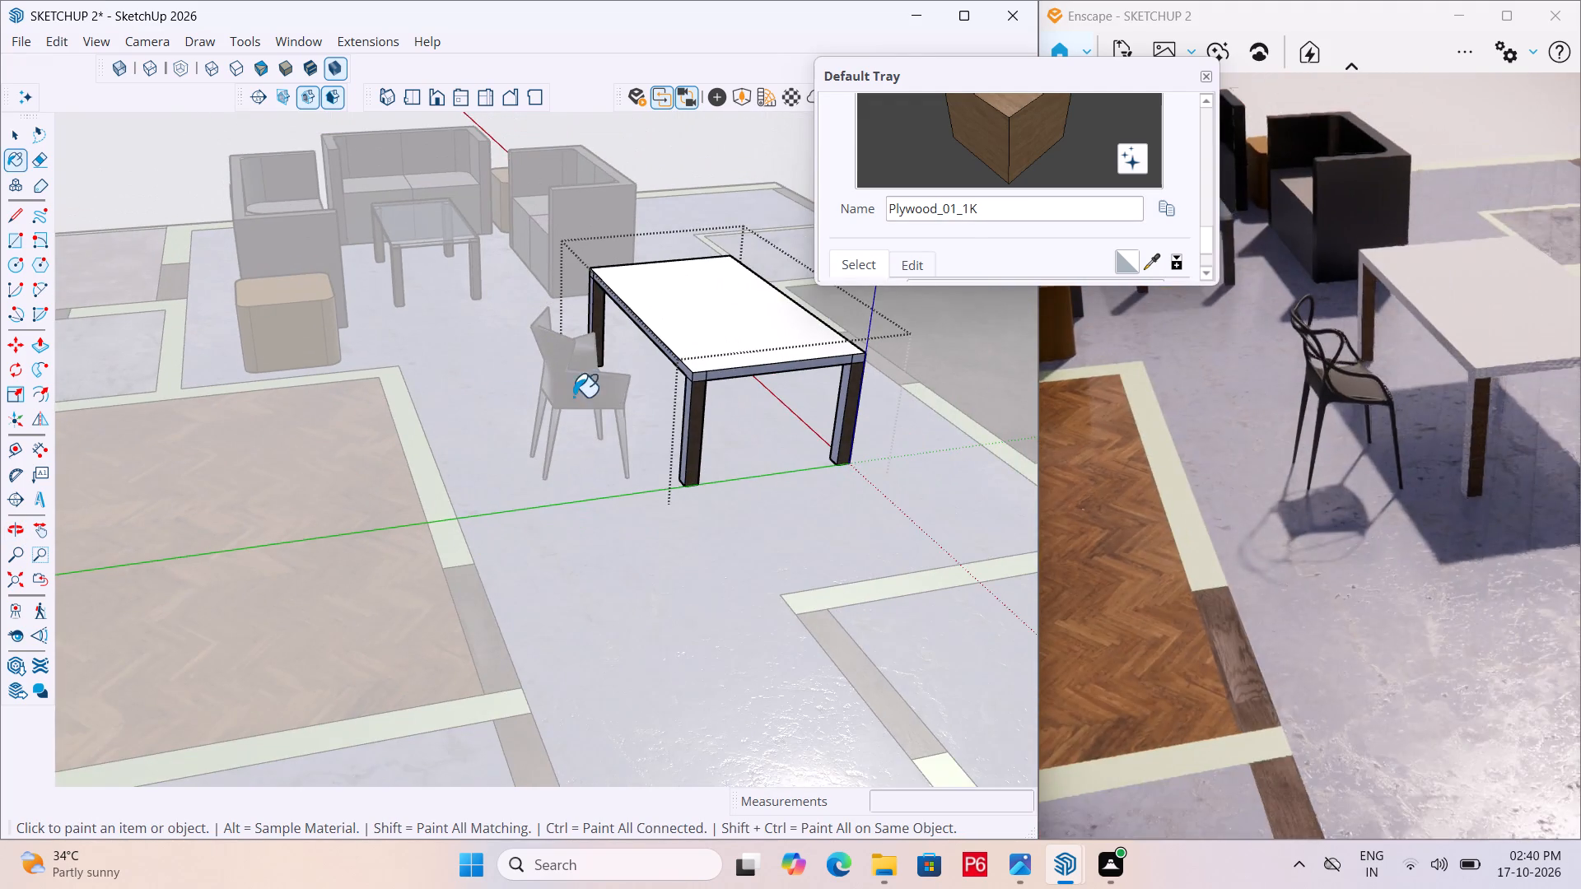
pyautogui.moveTo(628, 397); pyautogui.dragTo(1059, 523, button='middle')
pyautogui.scroll(-6, 115, 536)
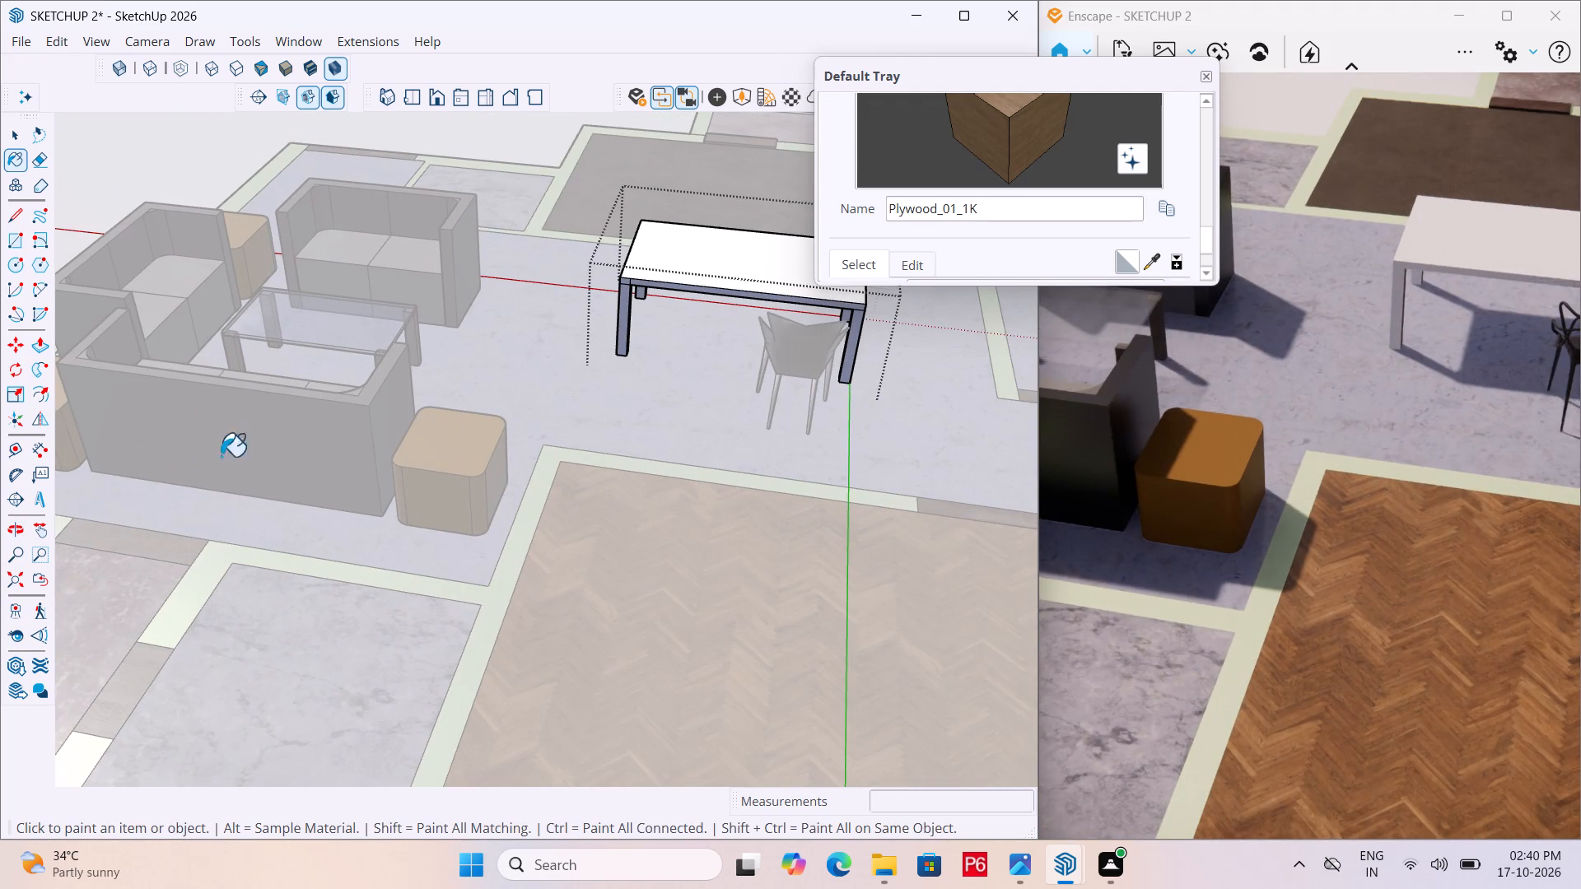
pyautogui.scroll(-5, 236, 454)
pyautogui.scroll(-1, 119, 477)
pyautogui.scroll(5, 735, 246)
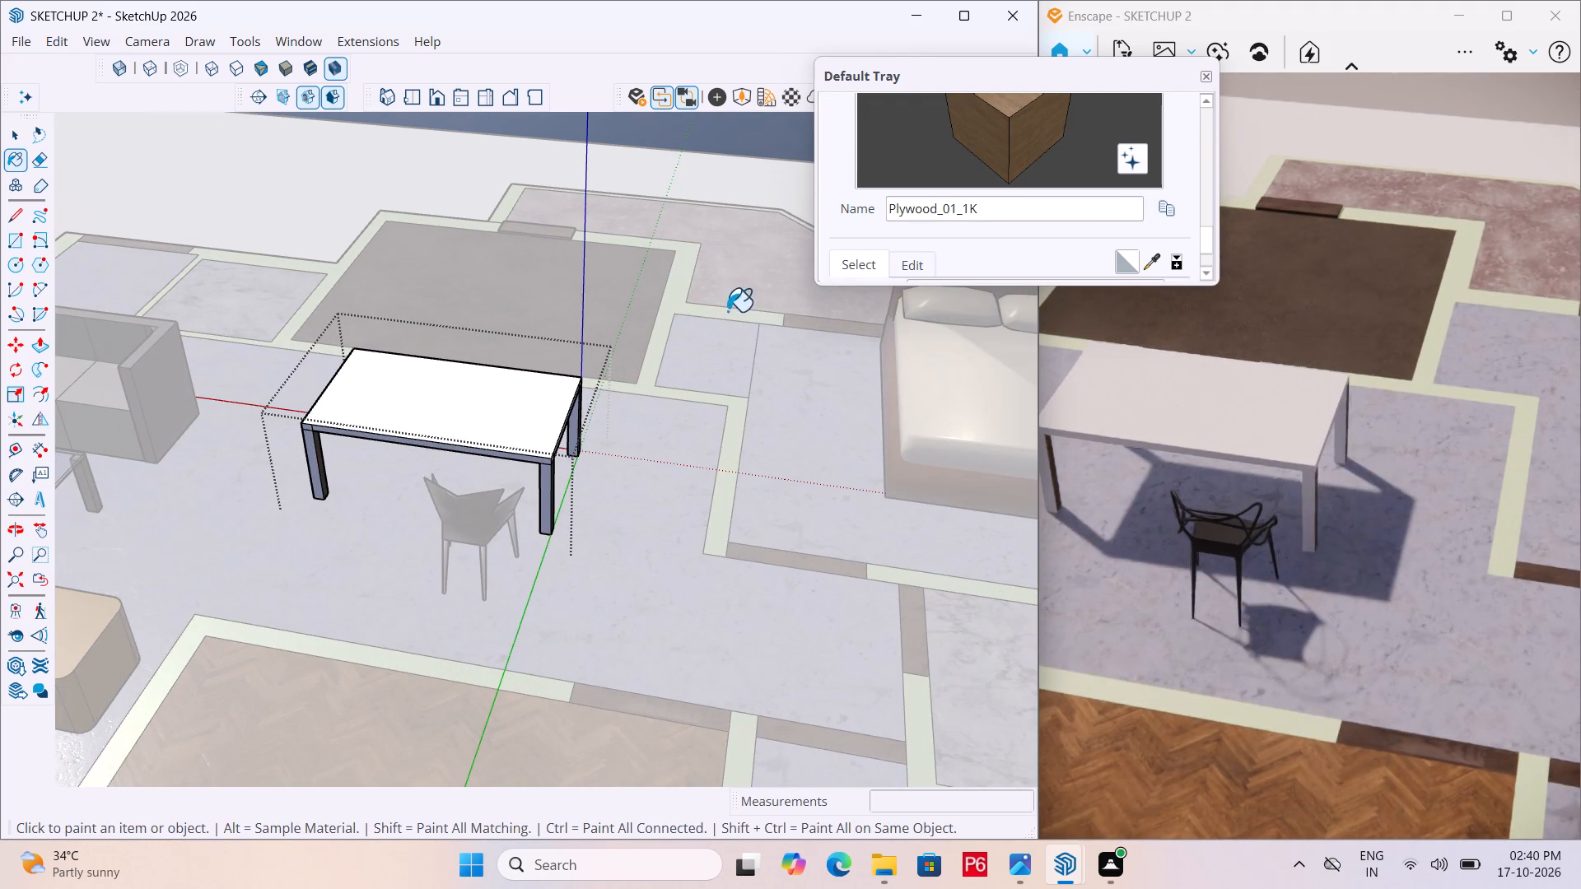
# Close the Enscape render window and the Default Tray, and switch to the 3BHK floor plan image.
pyautogui.click(1558, 9)
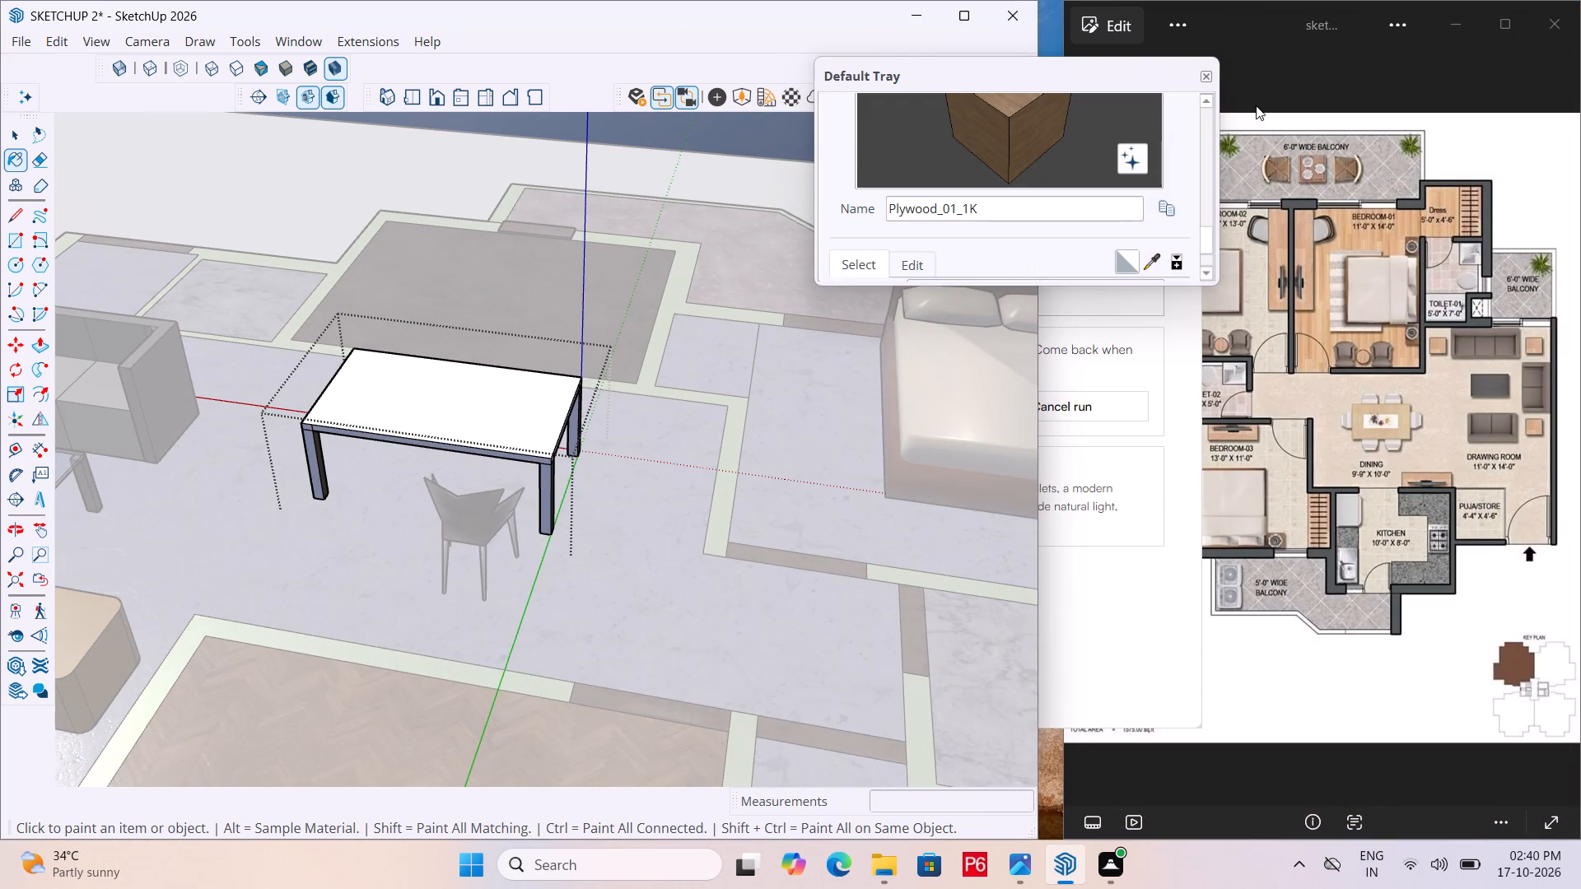
pyautogui.click(1203, 75)
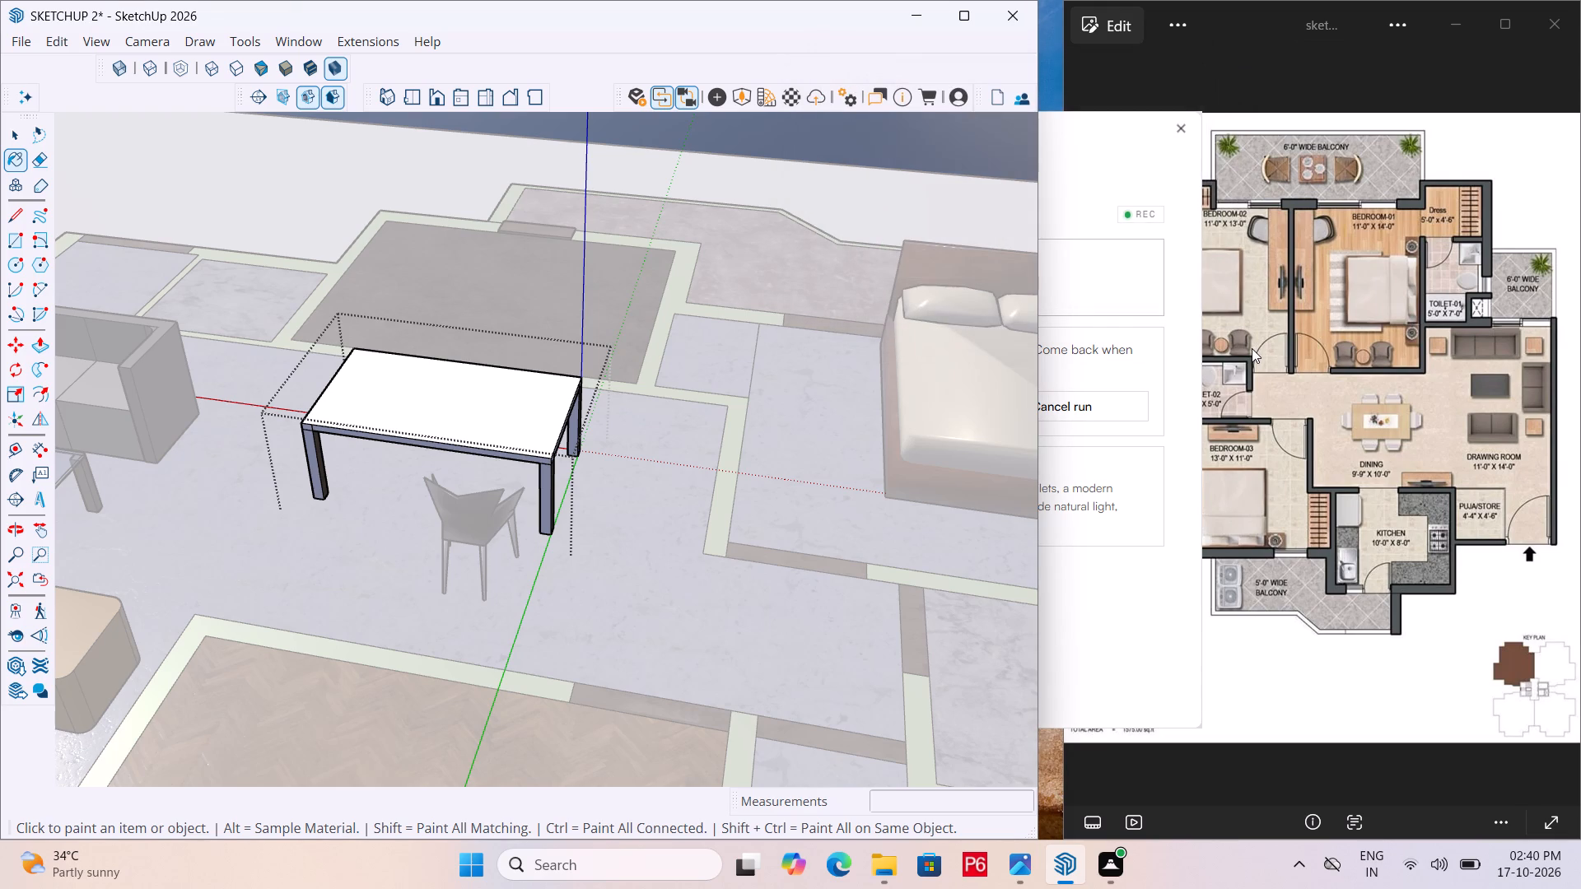
pyautogui.click(1252, 348)
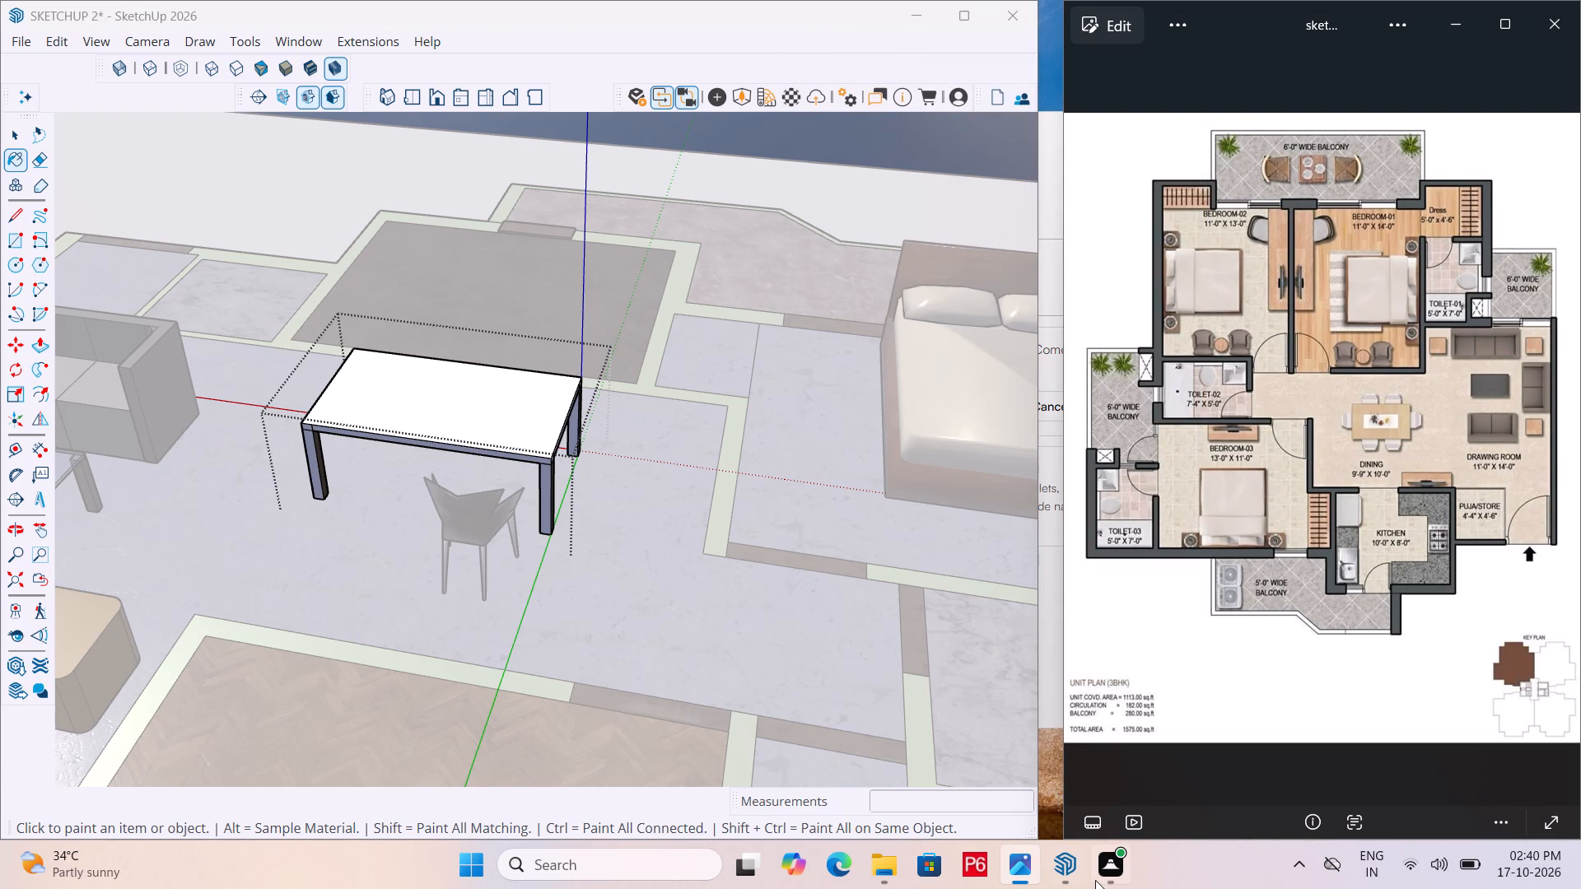
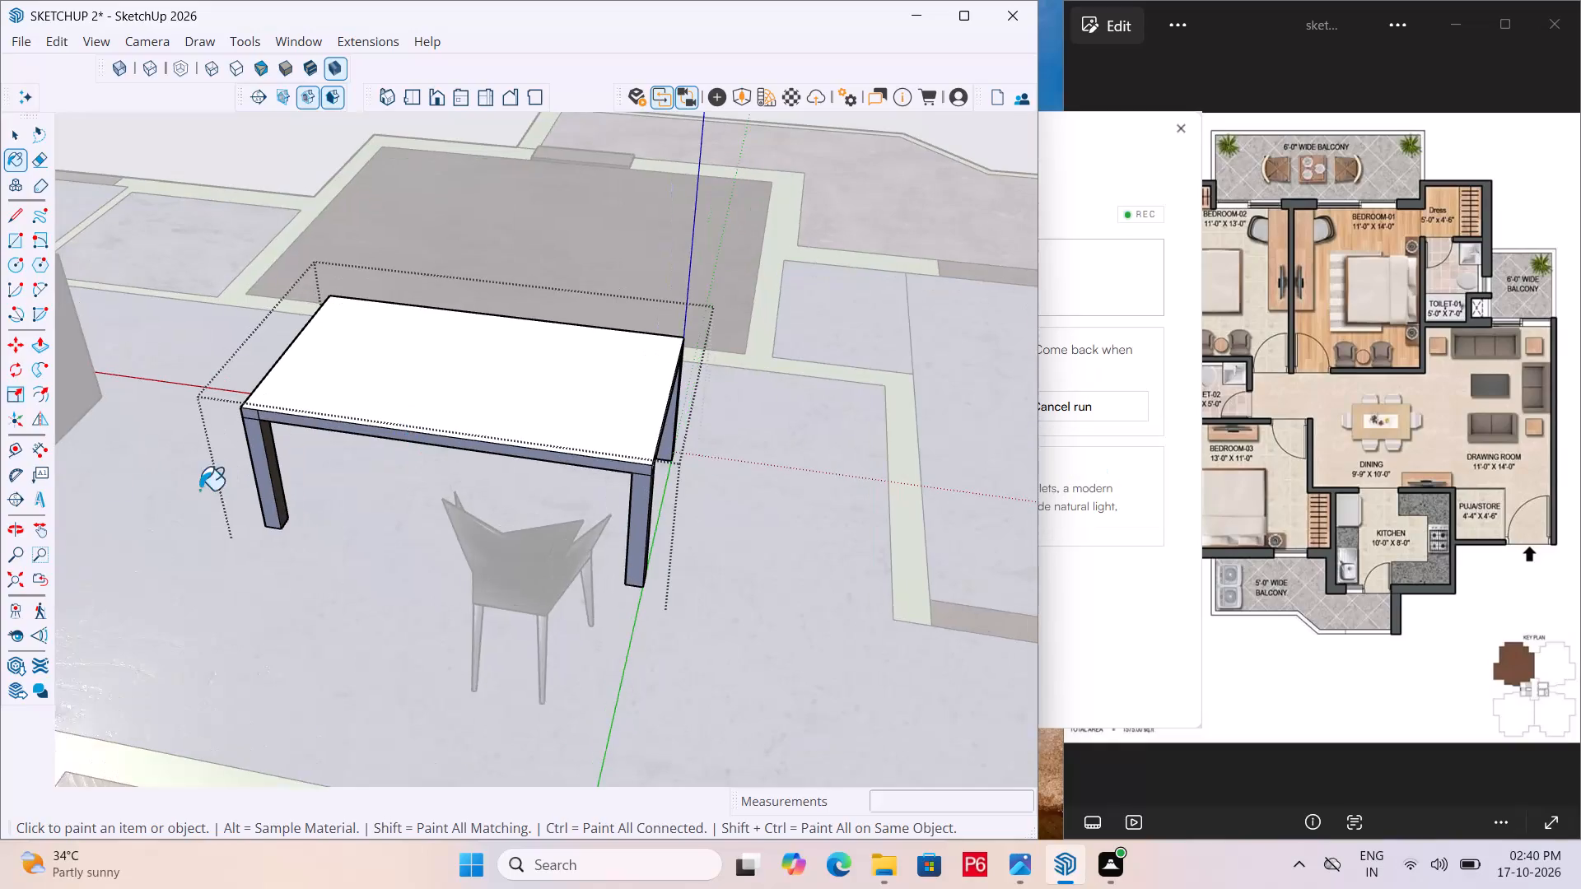
# Paint the unpainted faces of the table legs on the chair side and the next leg behind with Plywood_01_1K.
pyautogui.scroll(5, 95, 496)
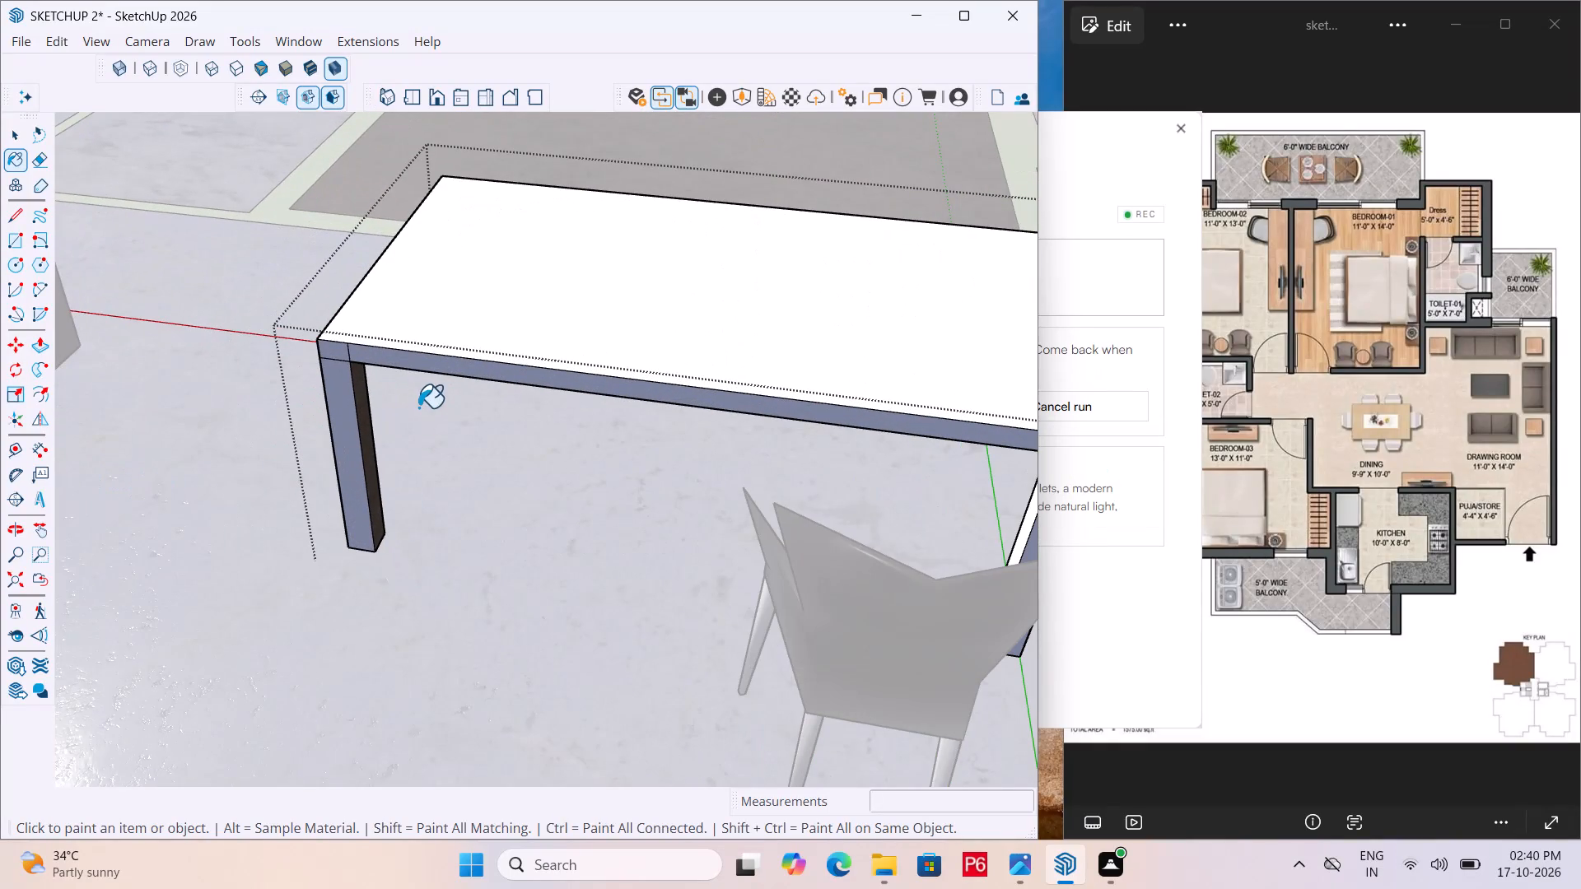
pyautogui.click(333, 403)
pyautogui.scroll(-4, 130, 459)
pyautogui.scroll(4, 881, 532)
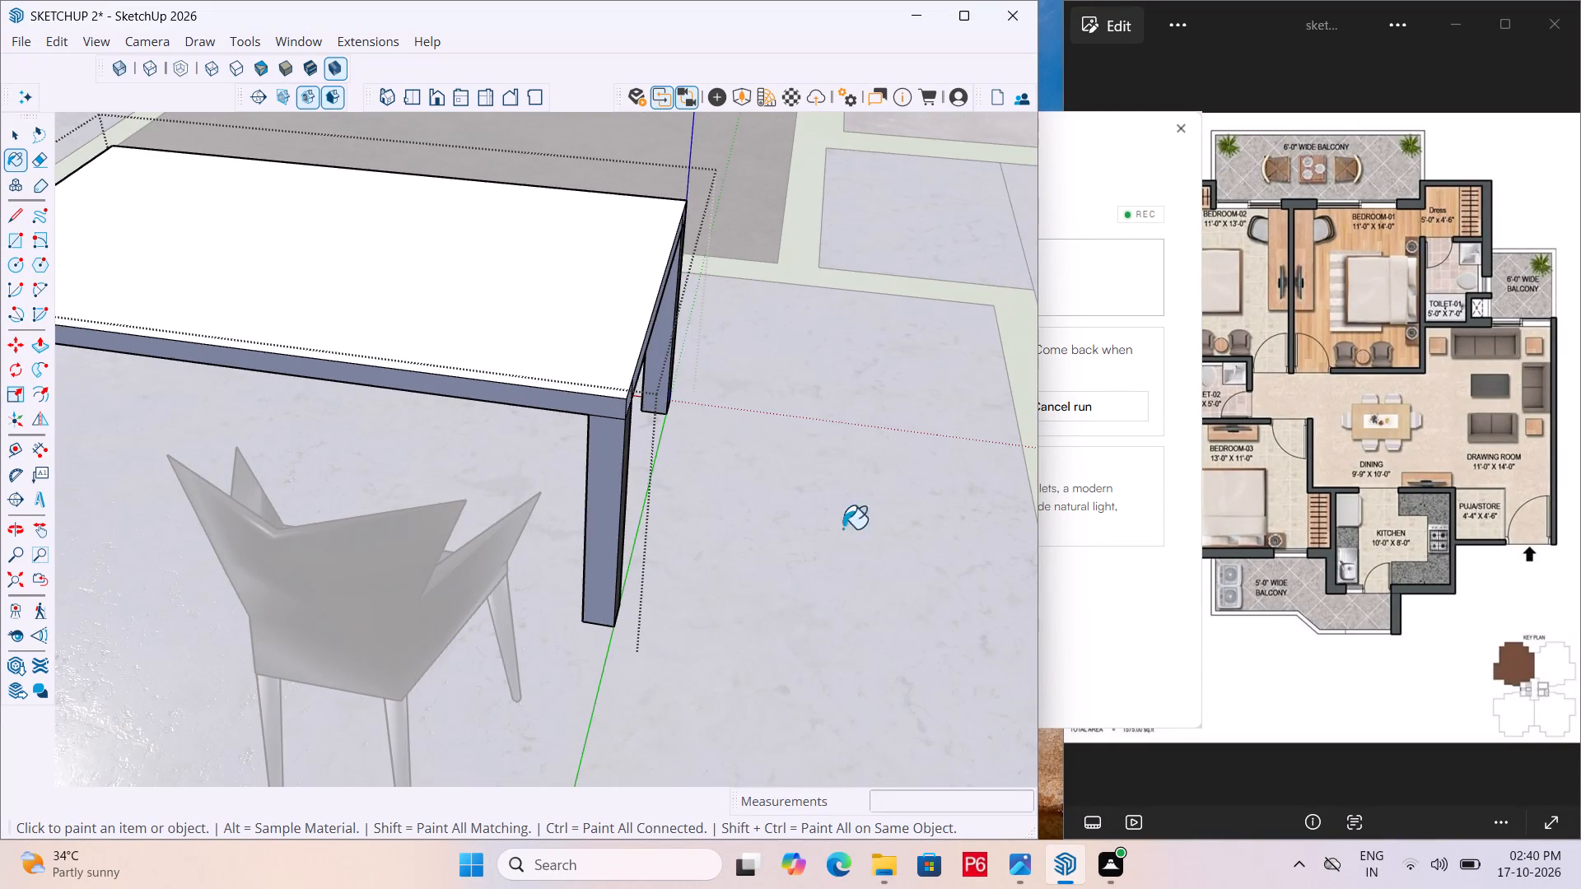
pyautogui.moveTo(733, 507); pyautogui.dragTo(587, 493, button='middle')
pyautogui.click(585, 482)
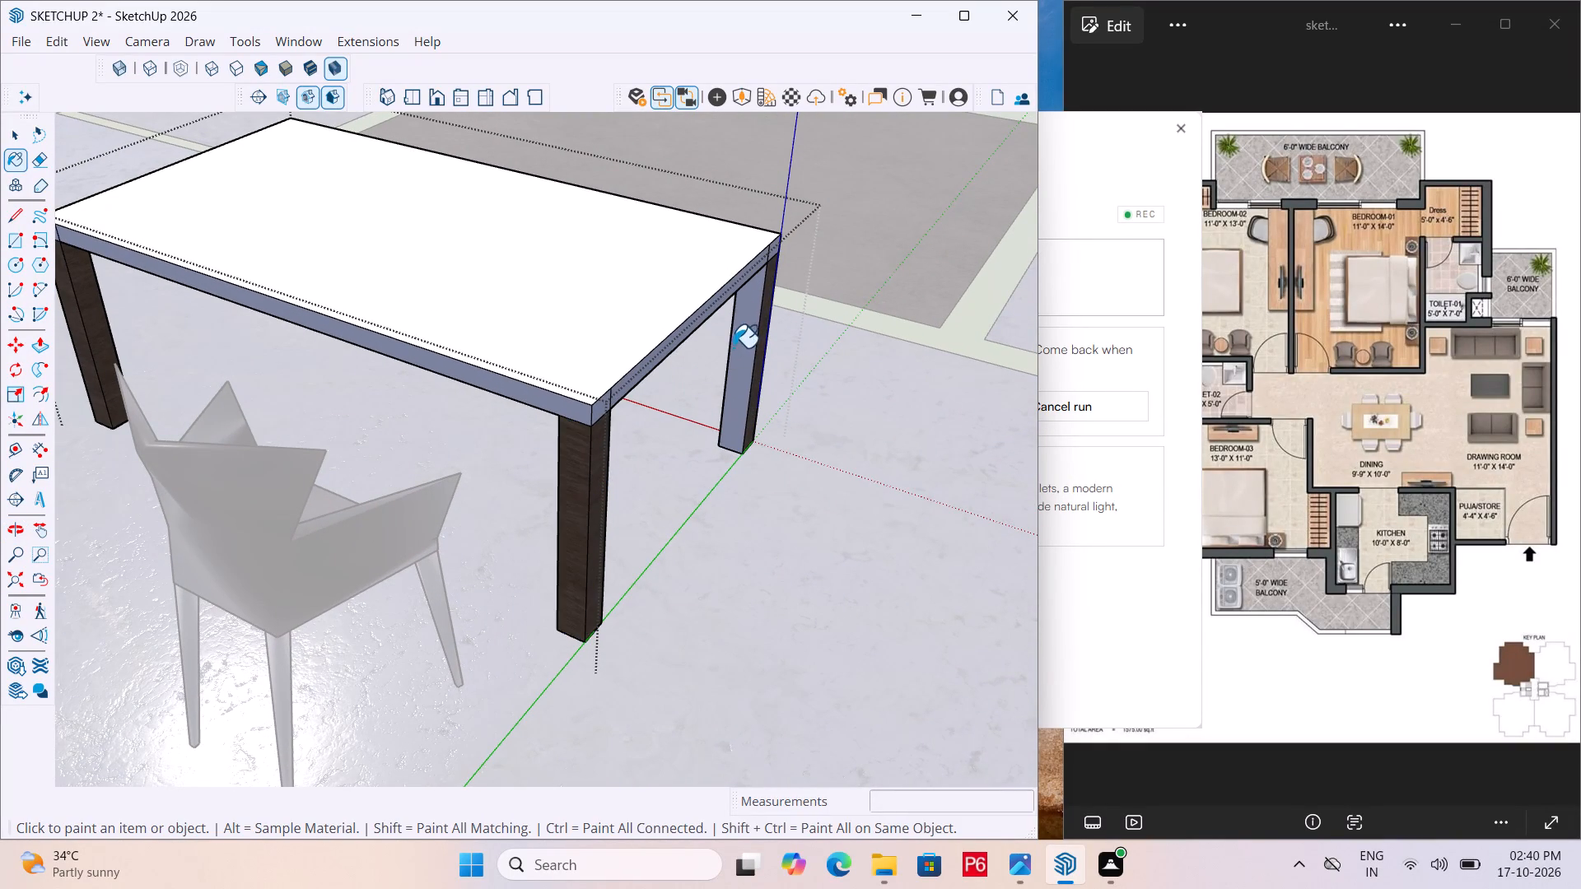
pyautogui.click(745, 342)
# Paint the remaining bare faces of the table legs, including the end and inner faces, with Plywood_01_1K.
pyautogui.moveTo(252, 368); pyautogui.dragTo(1066, 340, button='middle')
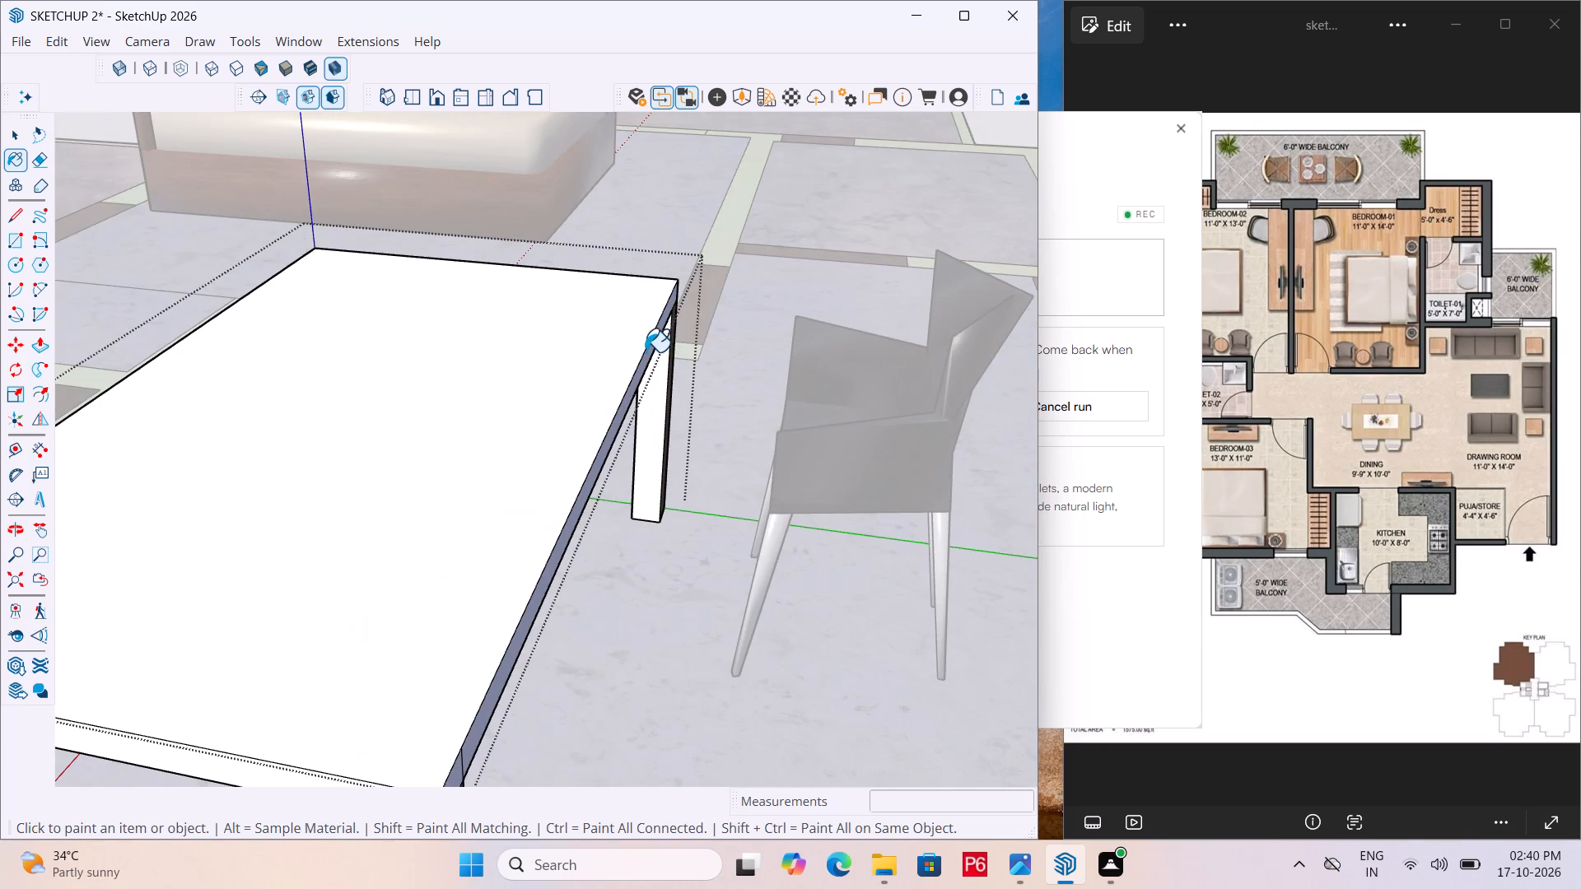
pyautogui.scroll(-5, 674, 367)
pyautogui.scroll(-3, 568, 443)
pyautogui.click(497, 712)
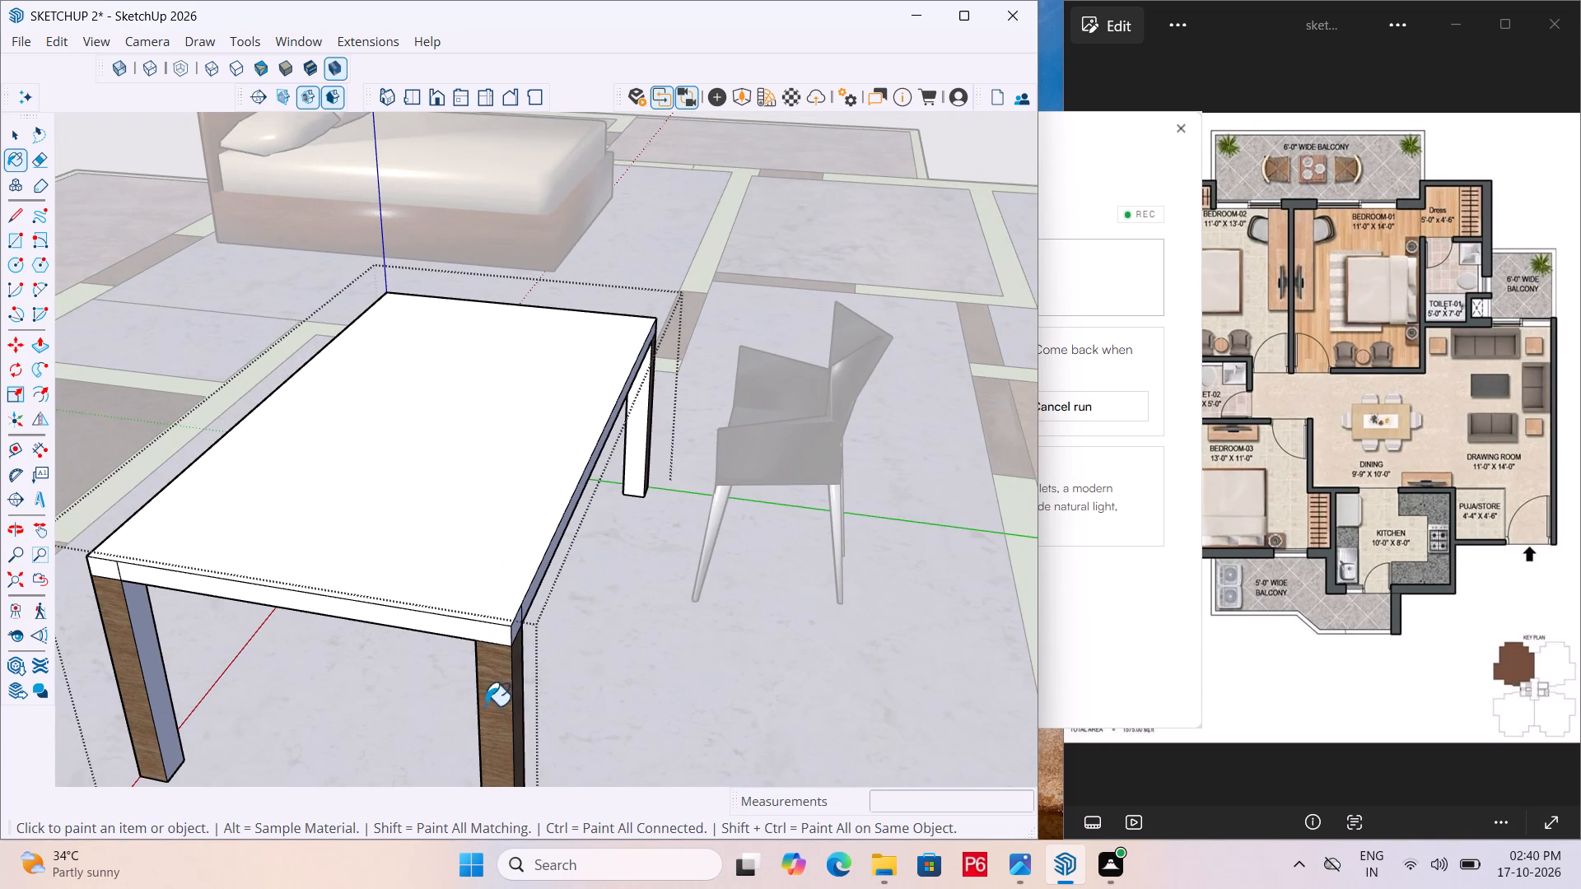
pyautogui.click(153, 676)
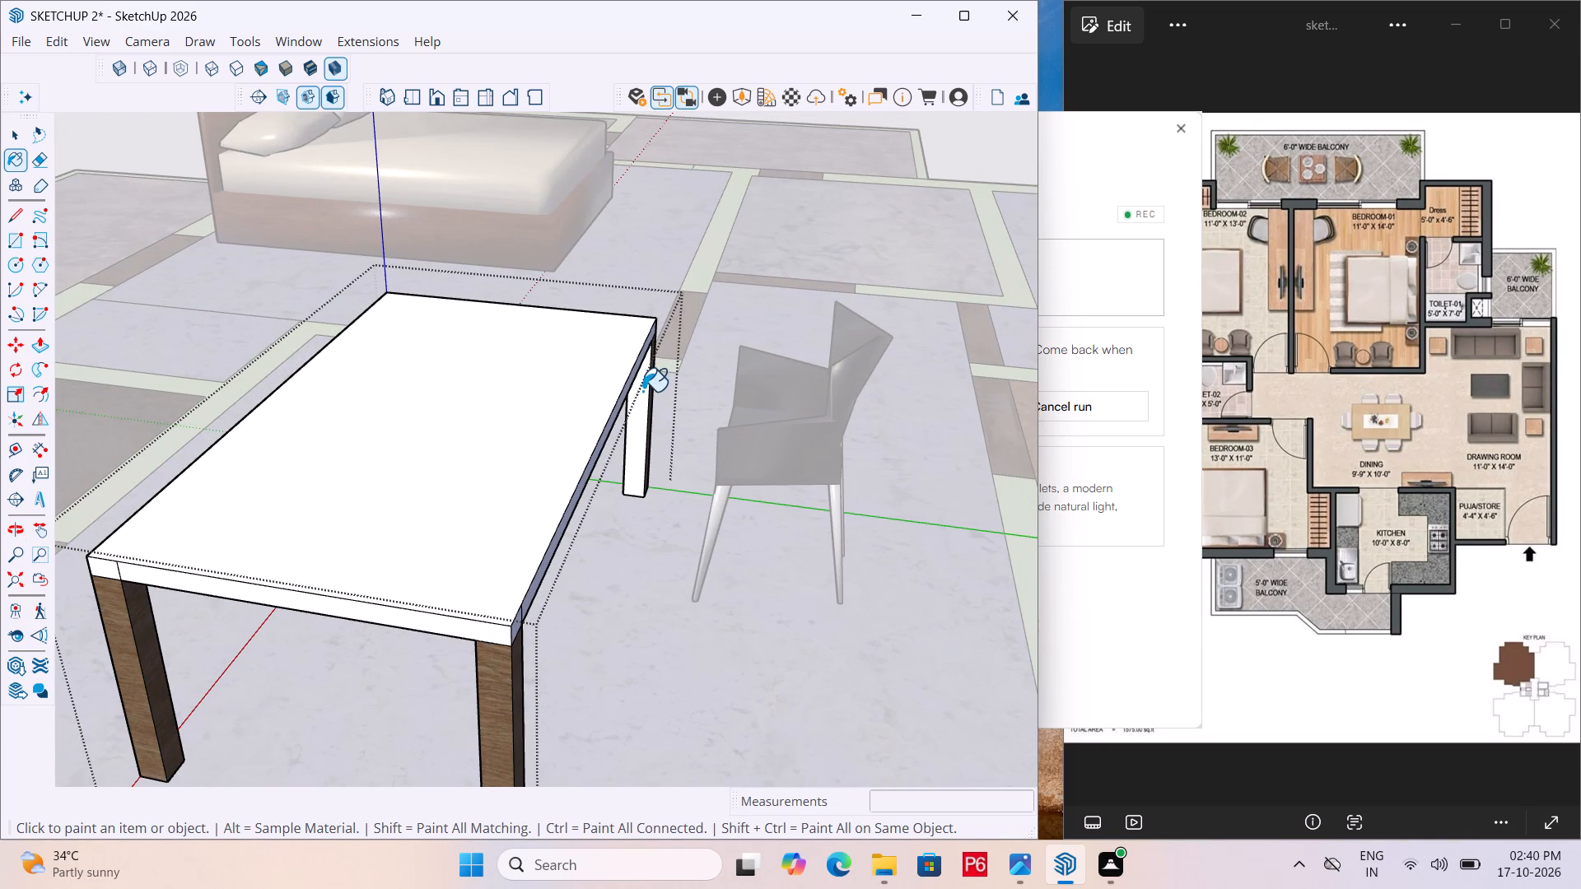
pyautogui.click(642, 393)
pyautogui.moveTo(185, 442); pyautogui.dragTo(239, 308, button='middle')
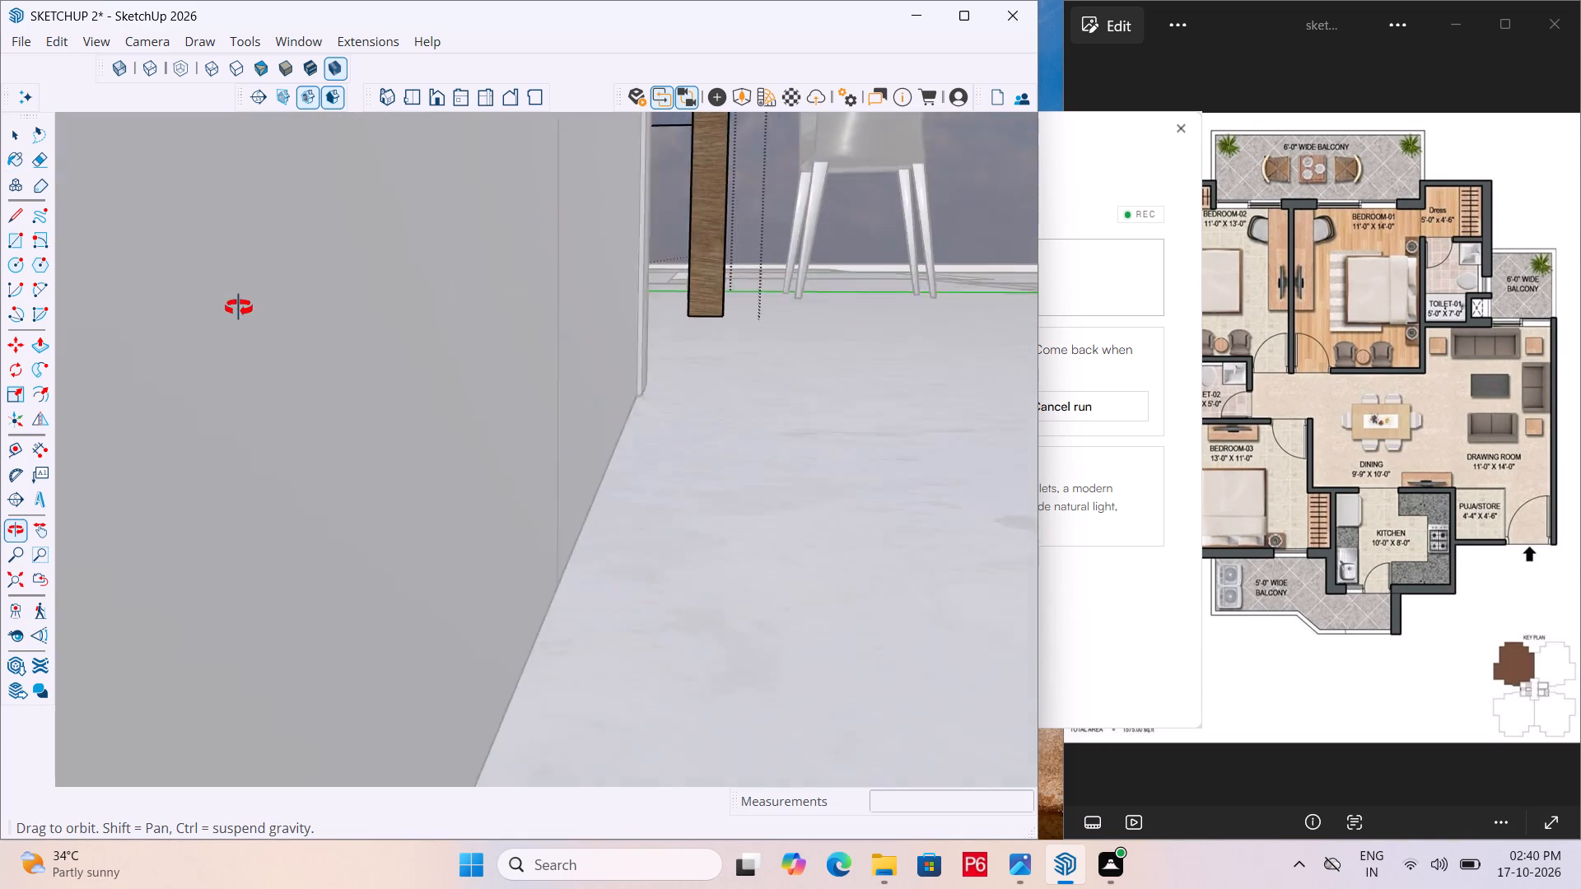
pyautogui.moveTo(239, 308); pyautogui.dragTo(341, 369, button='middle')
pyautogui.scroll(4, 649, 294)
pyautogui.click(530, 330)
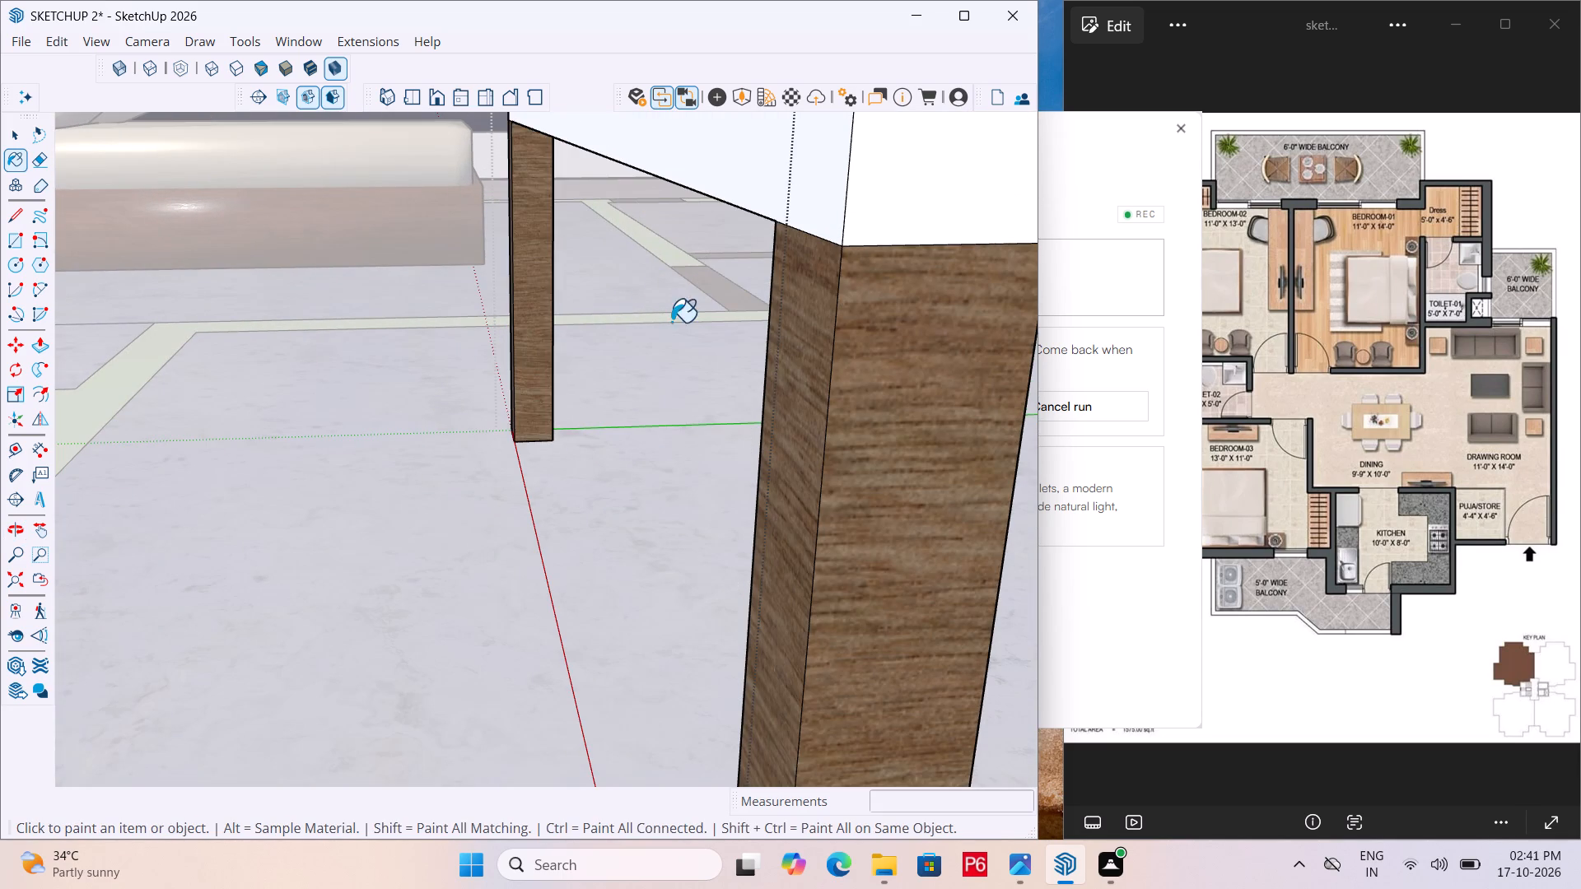
# Examine the table legs from all sides for faces that still lack the wood material.
pyautogui.moveTo(671, 322); pyautogui.dragTo(380, 438, button='middle')
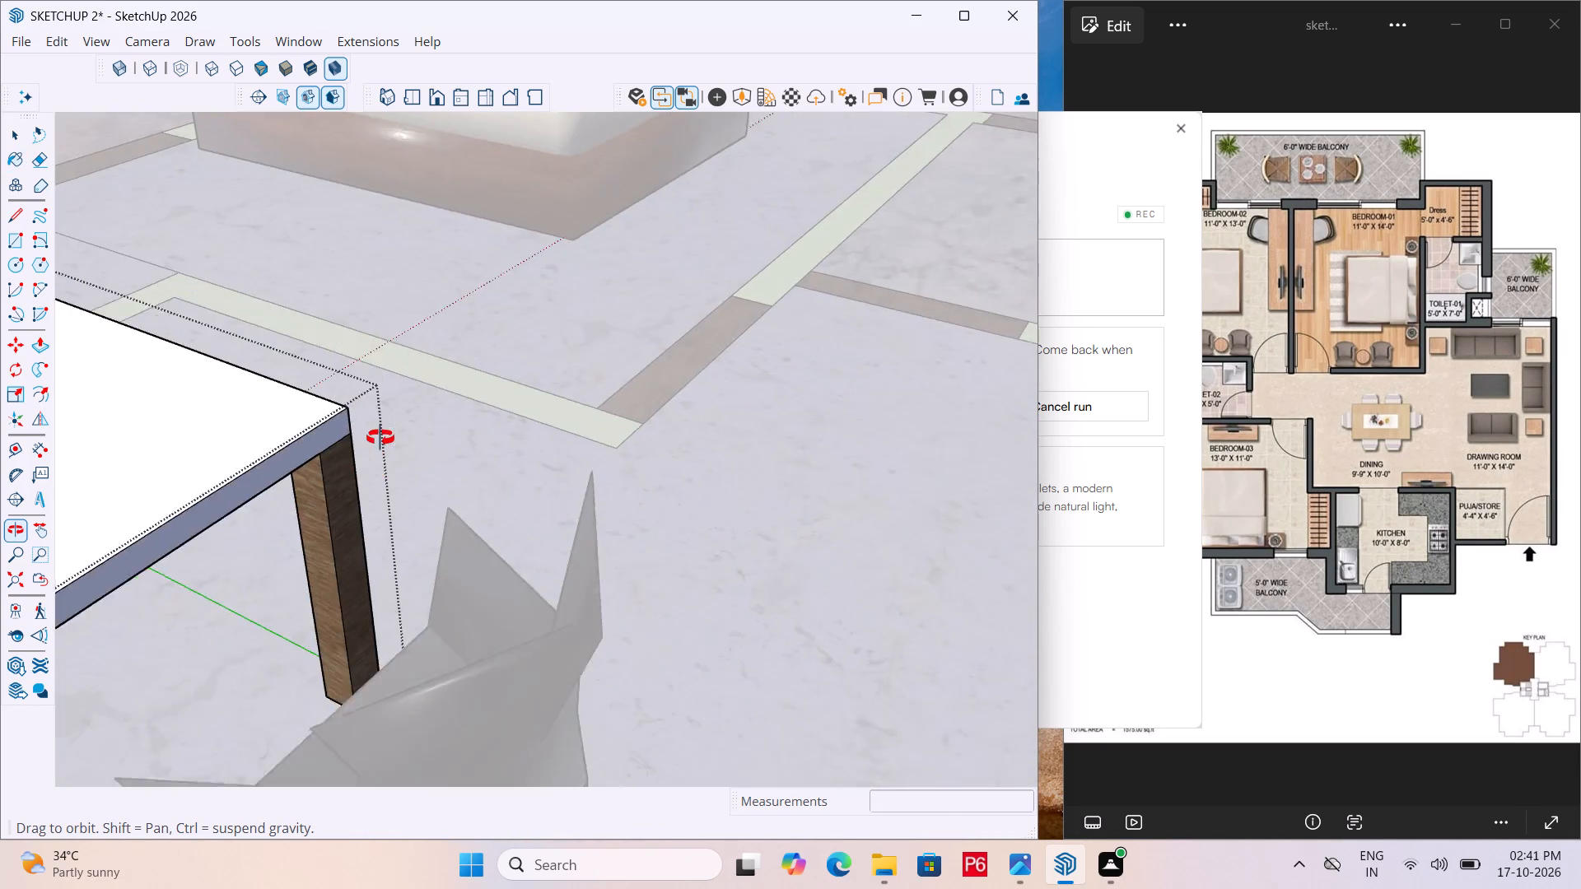
pyautogui.moveTo(380, 438); pyautogui.dragTo(868, 295, button='middle')
pyautogui.scroll(-6, 531, 343)
pyautogui.scroll(-6, 465, 402)
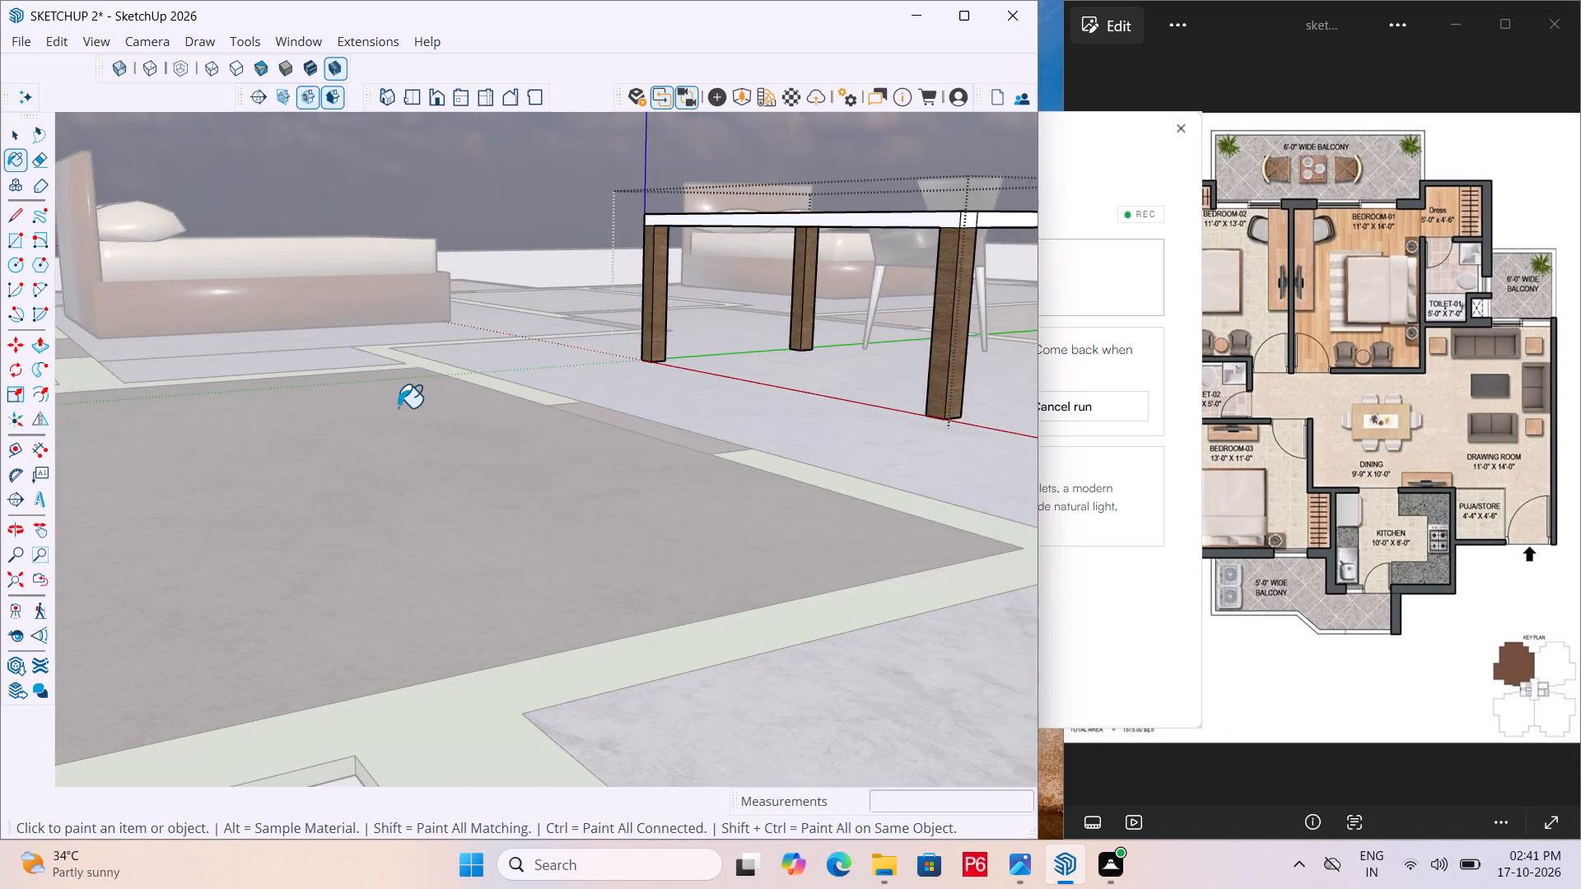
pyautogui.scroll(-5, 391, 404)
pyautogui.moveTo(356, 356); pyautogui.dragTo(1013, 538, button='middle')
pyautogui.moveTo(383, 263); pyautogui.dragTo(406, 277, button='middle')
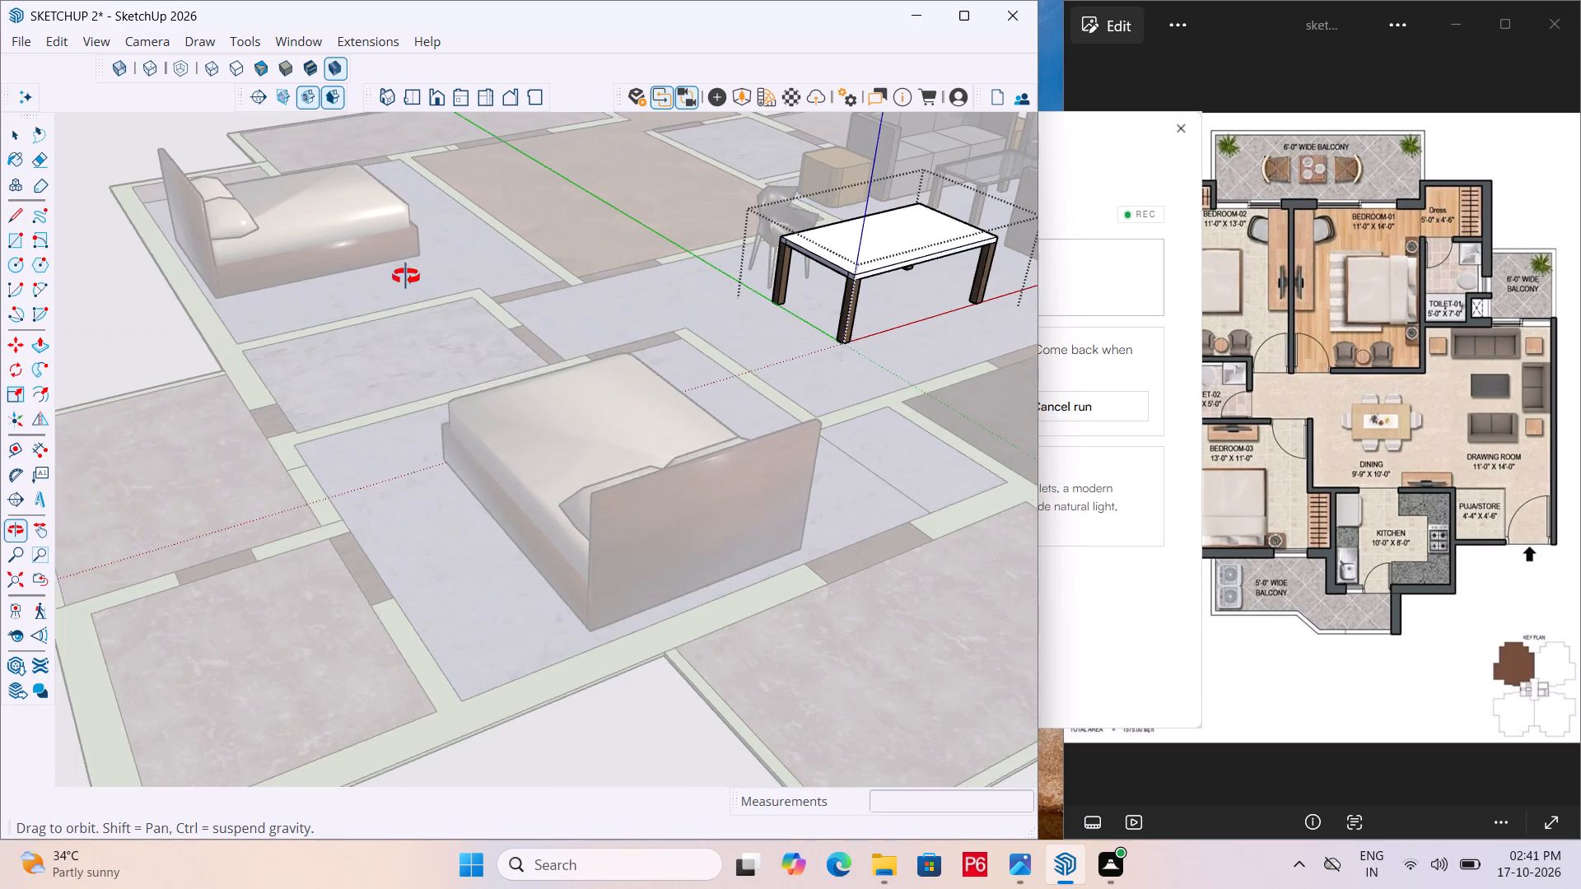
pyautogui.moveTo(406, 277); pyautogui.dragTo(1577, 344, button='middle')
pyautogui.scroll(4, 236, 239)
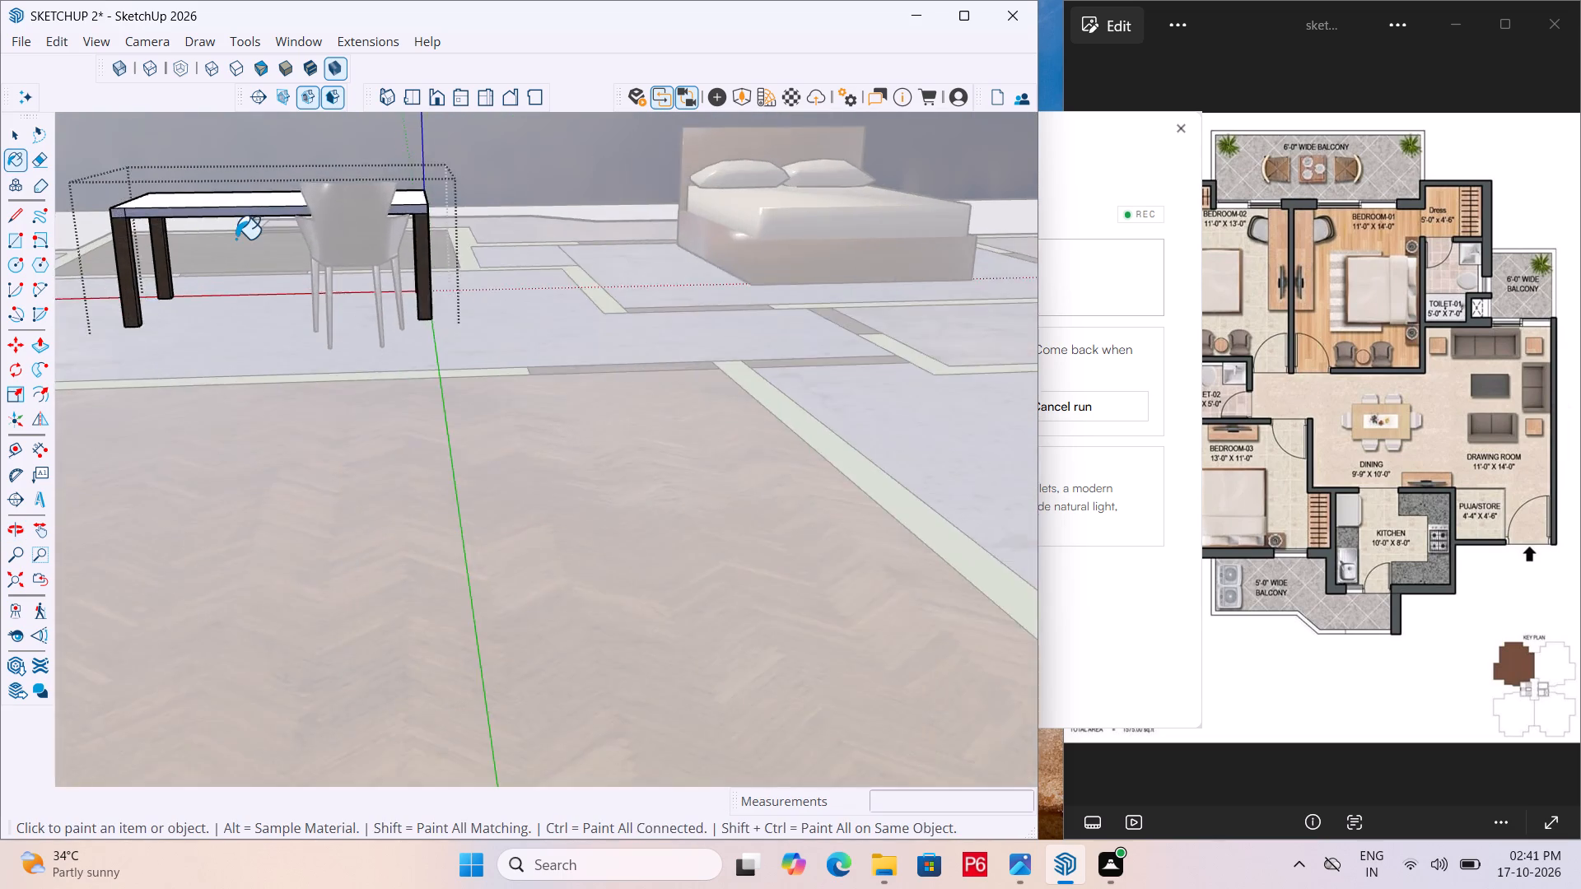
pyautogui.scroll(6, 236, 239)
pyautogui.moveTo(208, 249); pyautogui.dragTo(664, 390, button='middle')
pyautogui.scroll(-3, 505, 319)
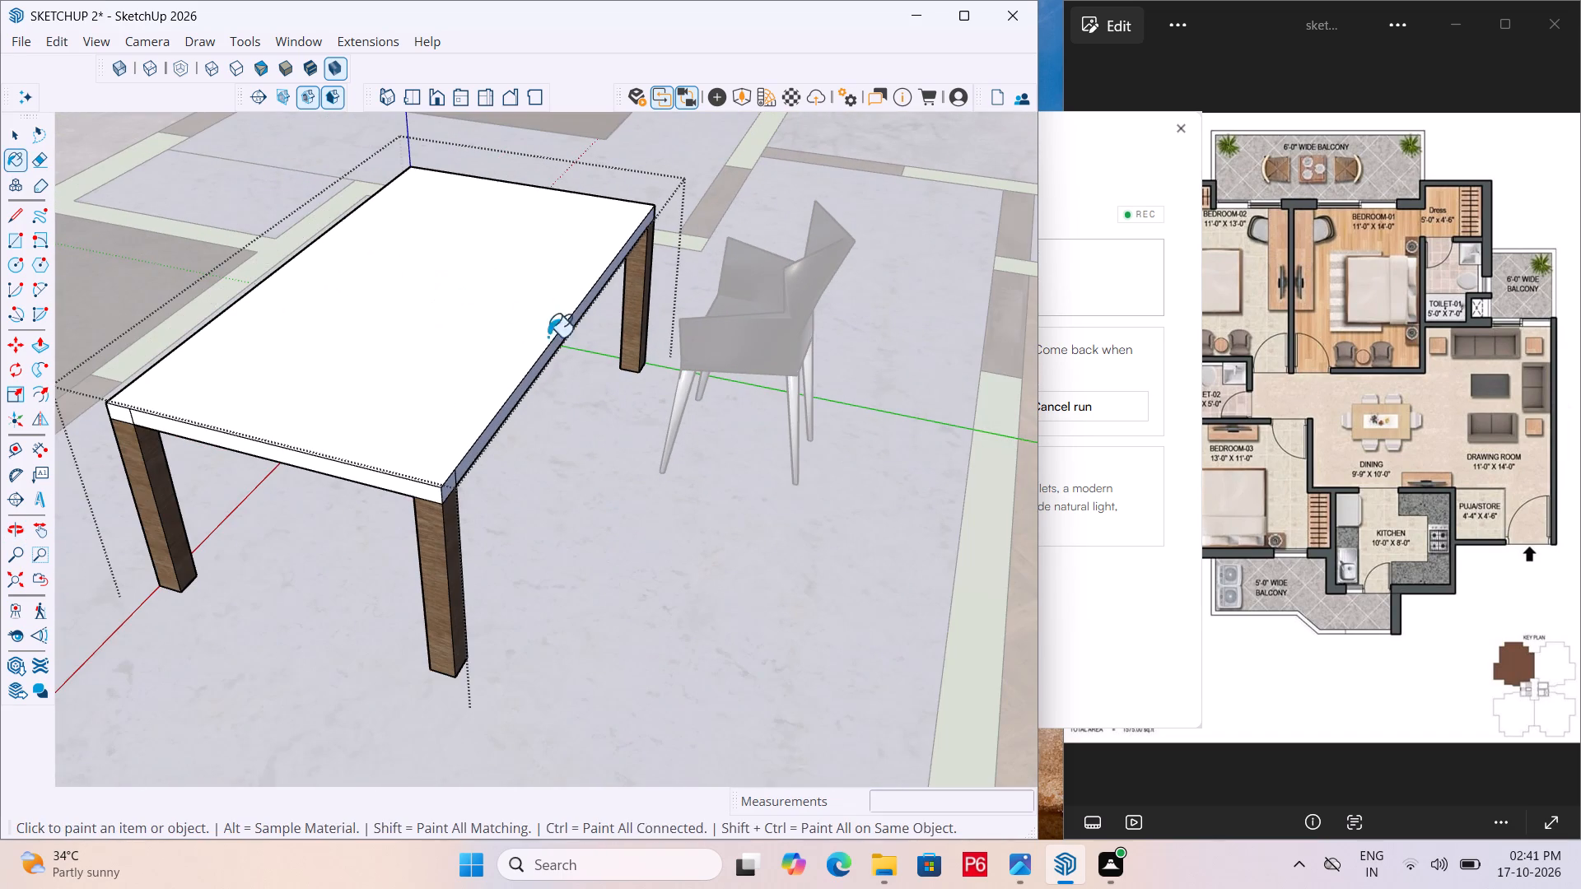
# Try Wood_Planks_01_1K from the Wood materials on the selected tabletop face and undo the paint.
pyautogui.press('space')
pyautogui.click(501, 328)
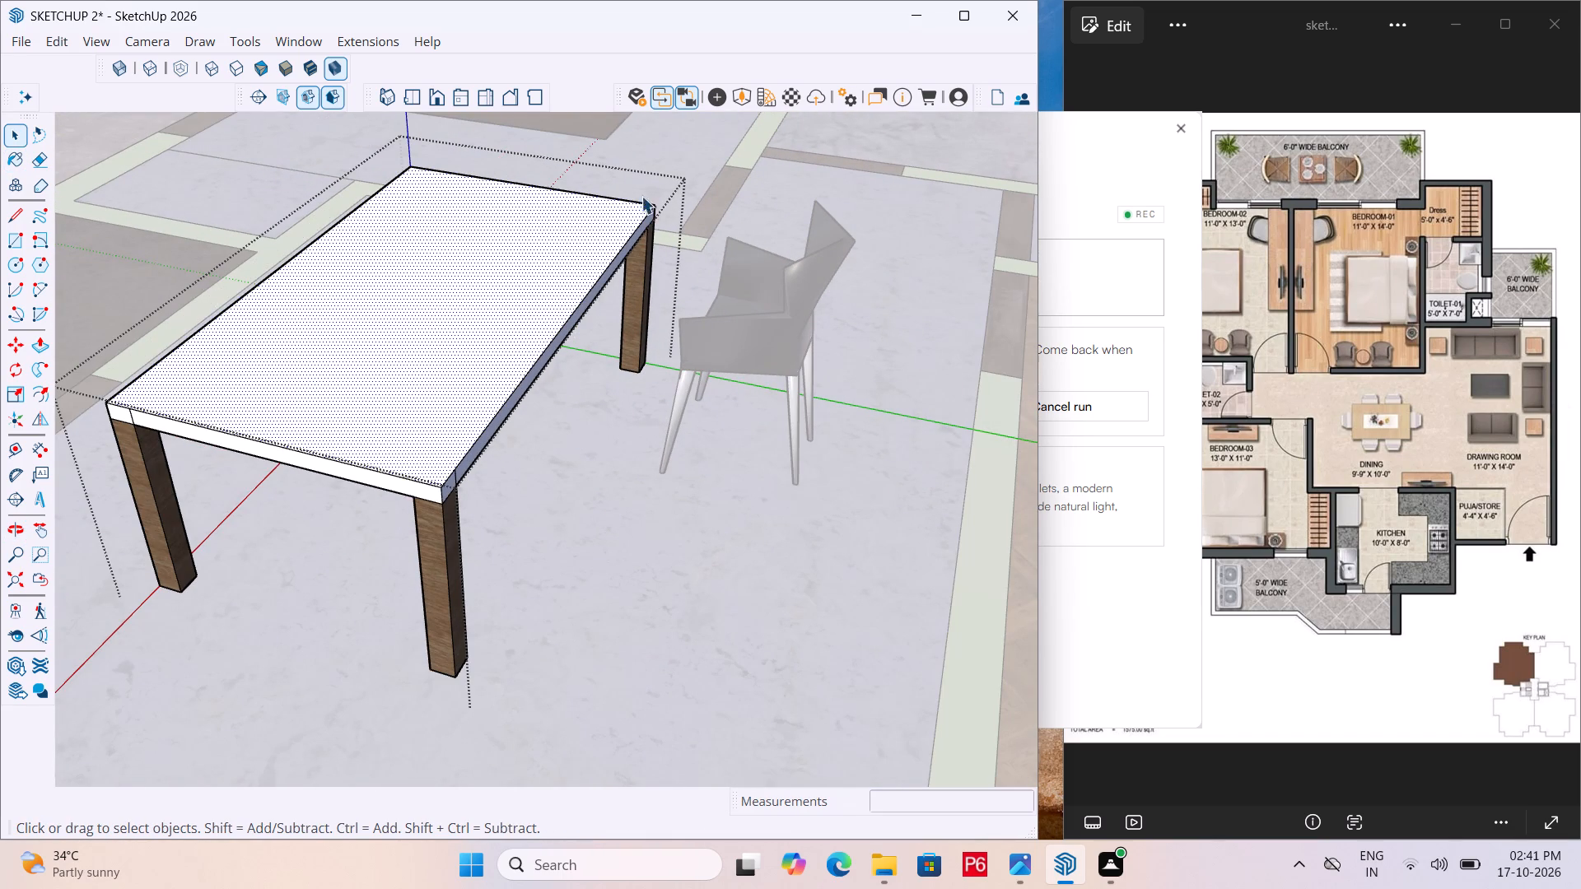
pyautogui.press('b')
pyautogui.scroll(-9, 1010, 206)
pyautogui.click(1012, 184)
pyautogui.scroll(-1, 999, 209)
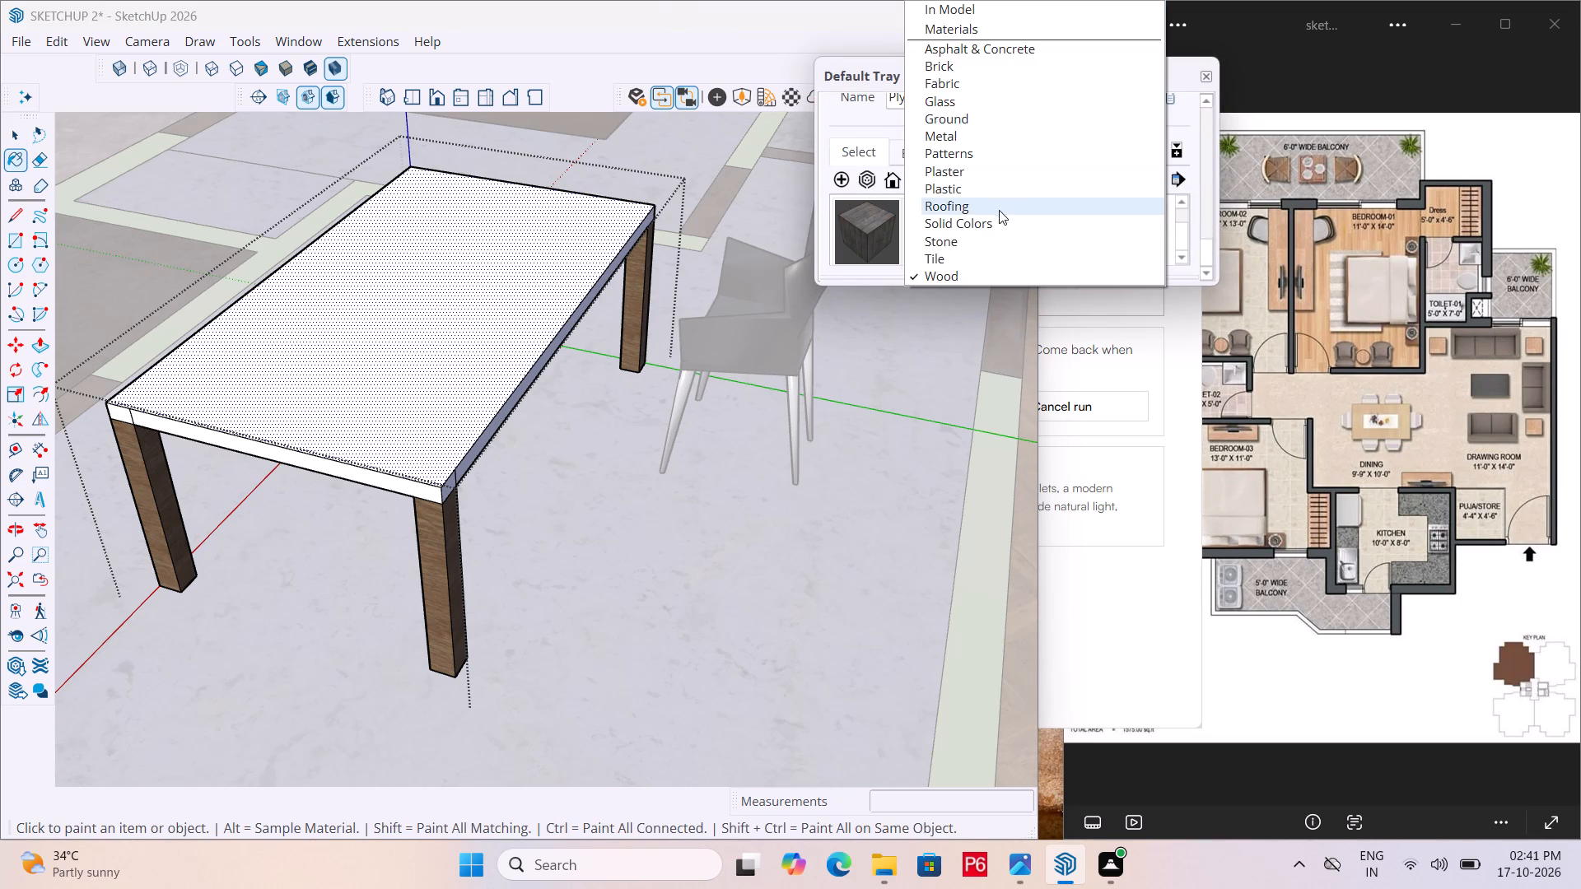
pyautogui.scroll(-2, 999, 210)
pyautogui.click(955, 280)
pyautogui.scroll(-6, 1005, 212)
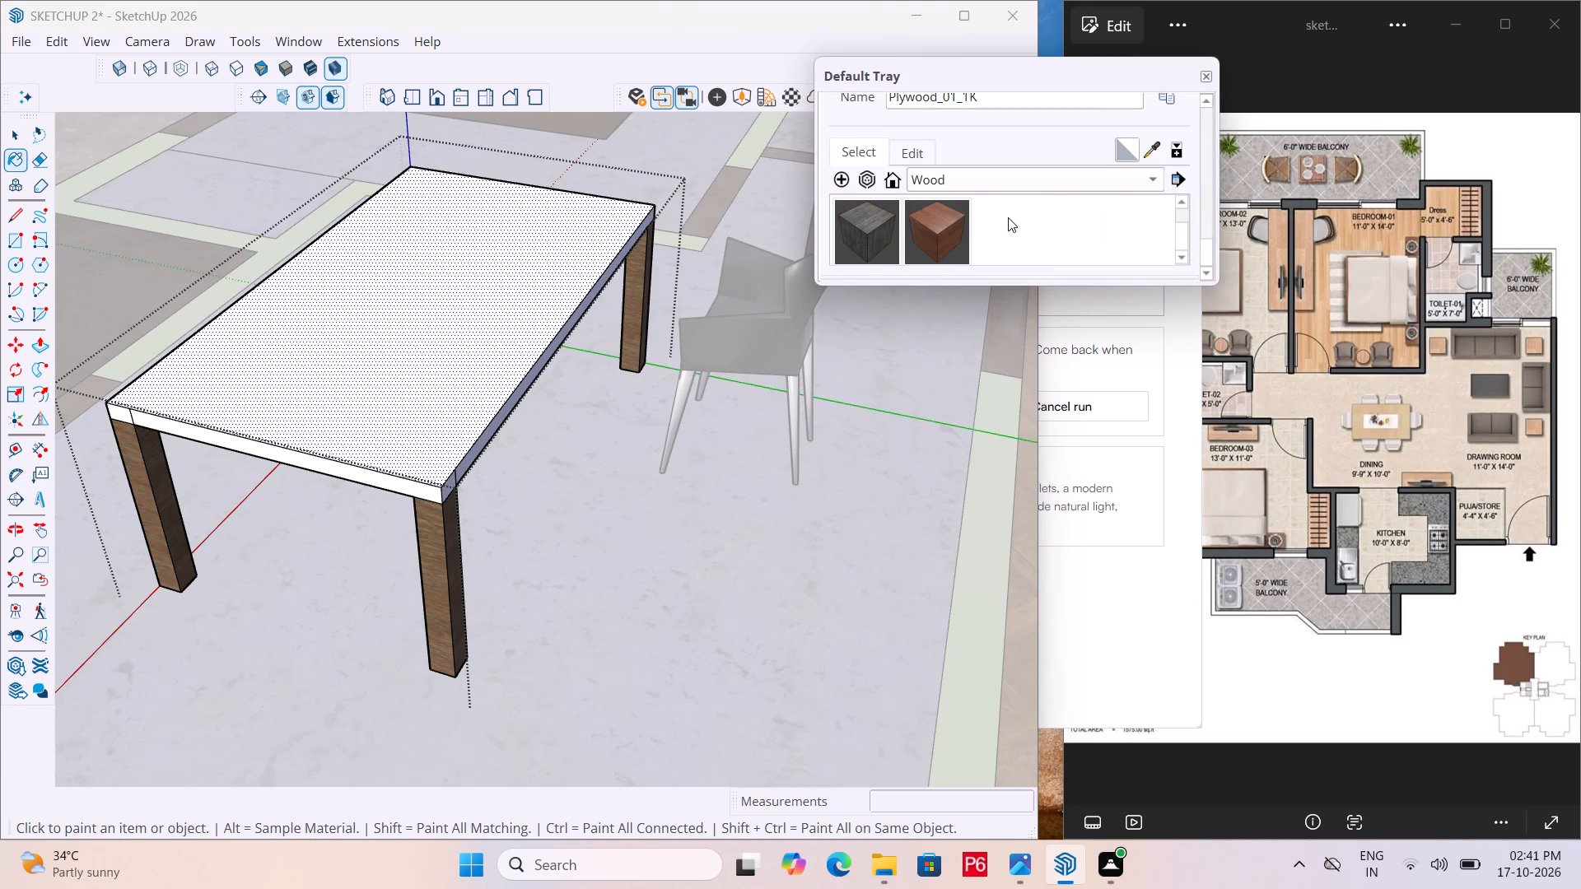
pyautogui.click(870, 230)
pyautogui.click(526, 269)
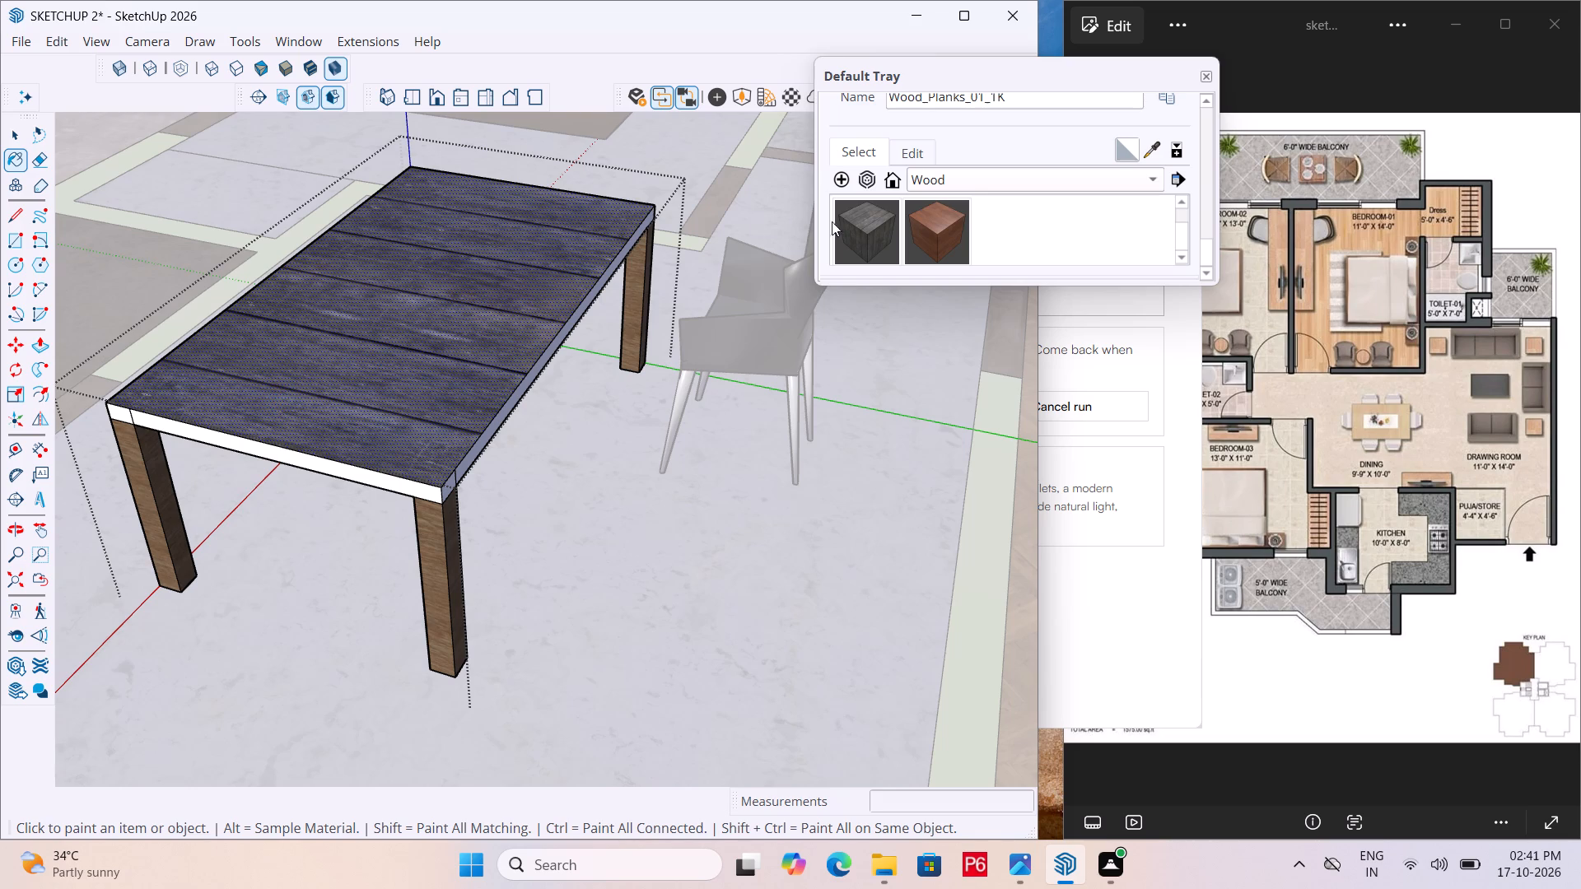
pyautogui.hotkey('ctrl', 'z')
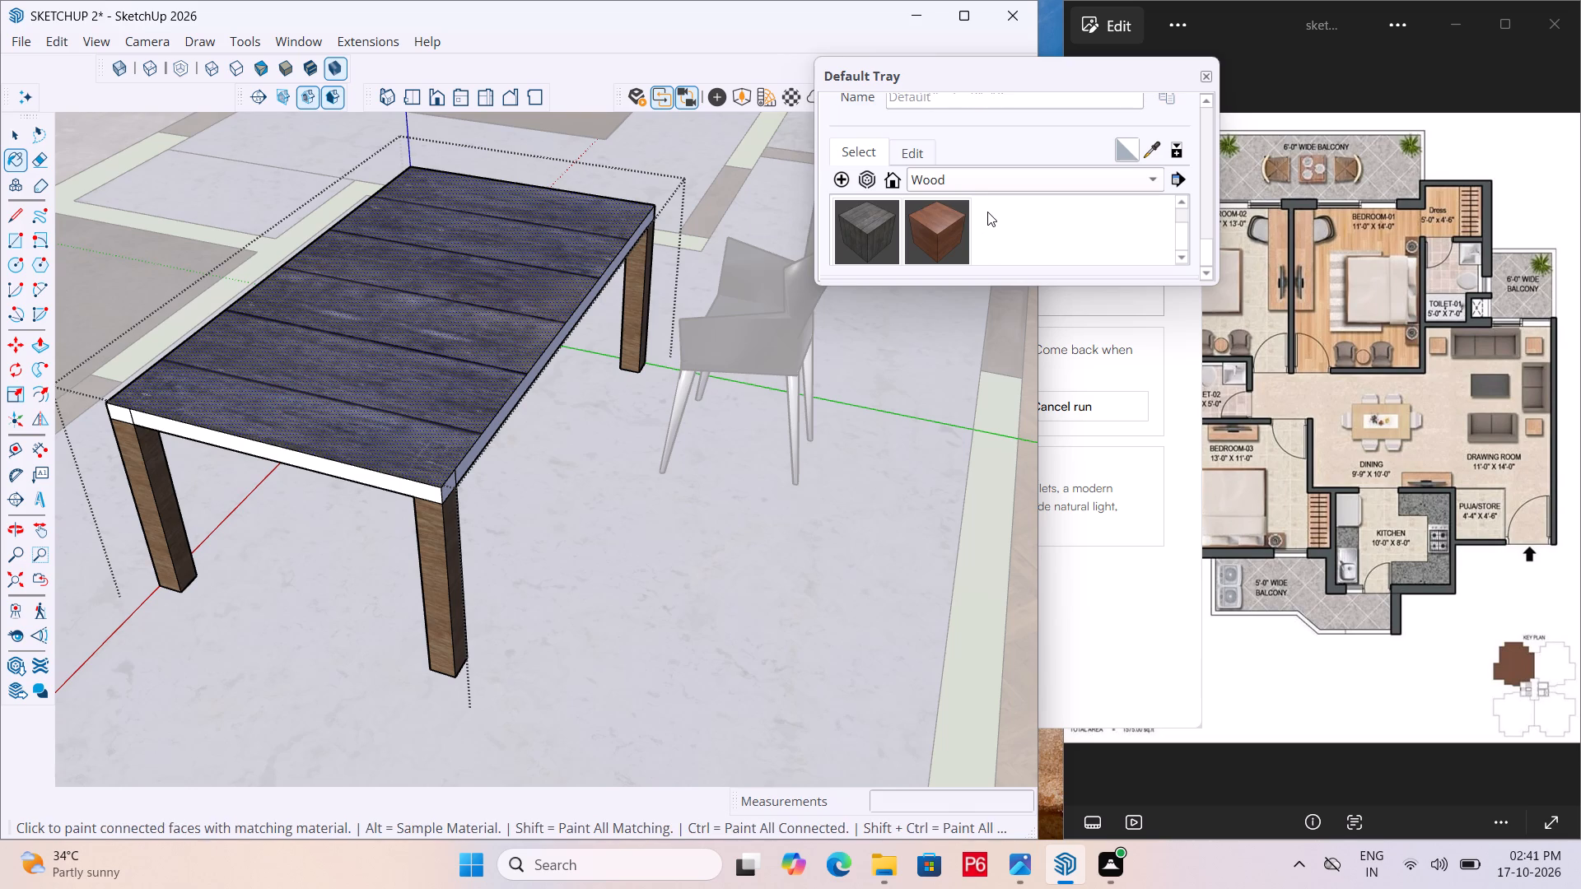
# Close the floor plan reference image in Photos and maximize the SketchUp window.
pyautogui.scroll(-1, 982, 226)
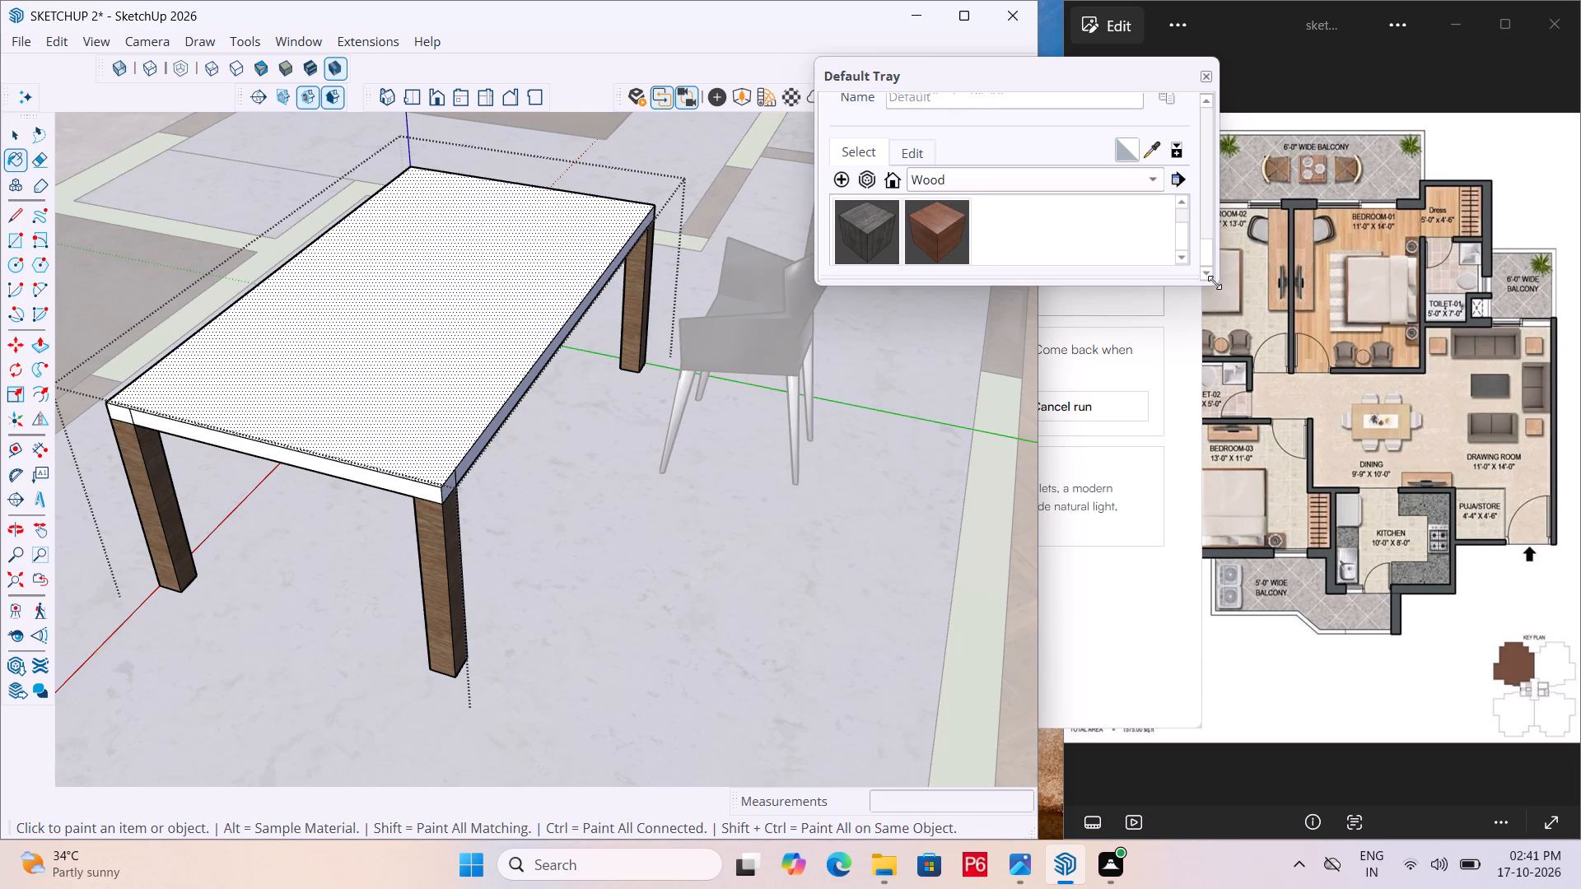
pyautogui.click(1541, 333)
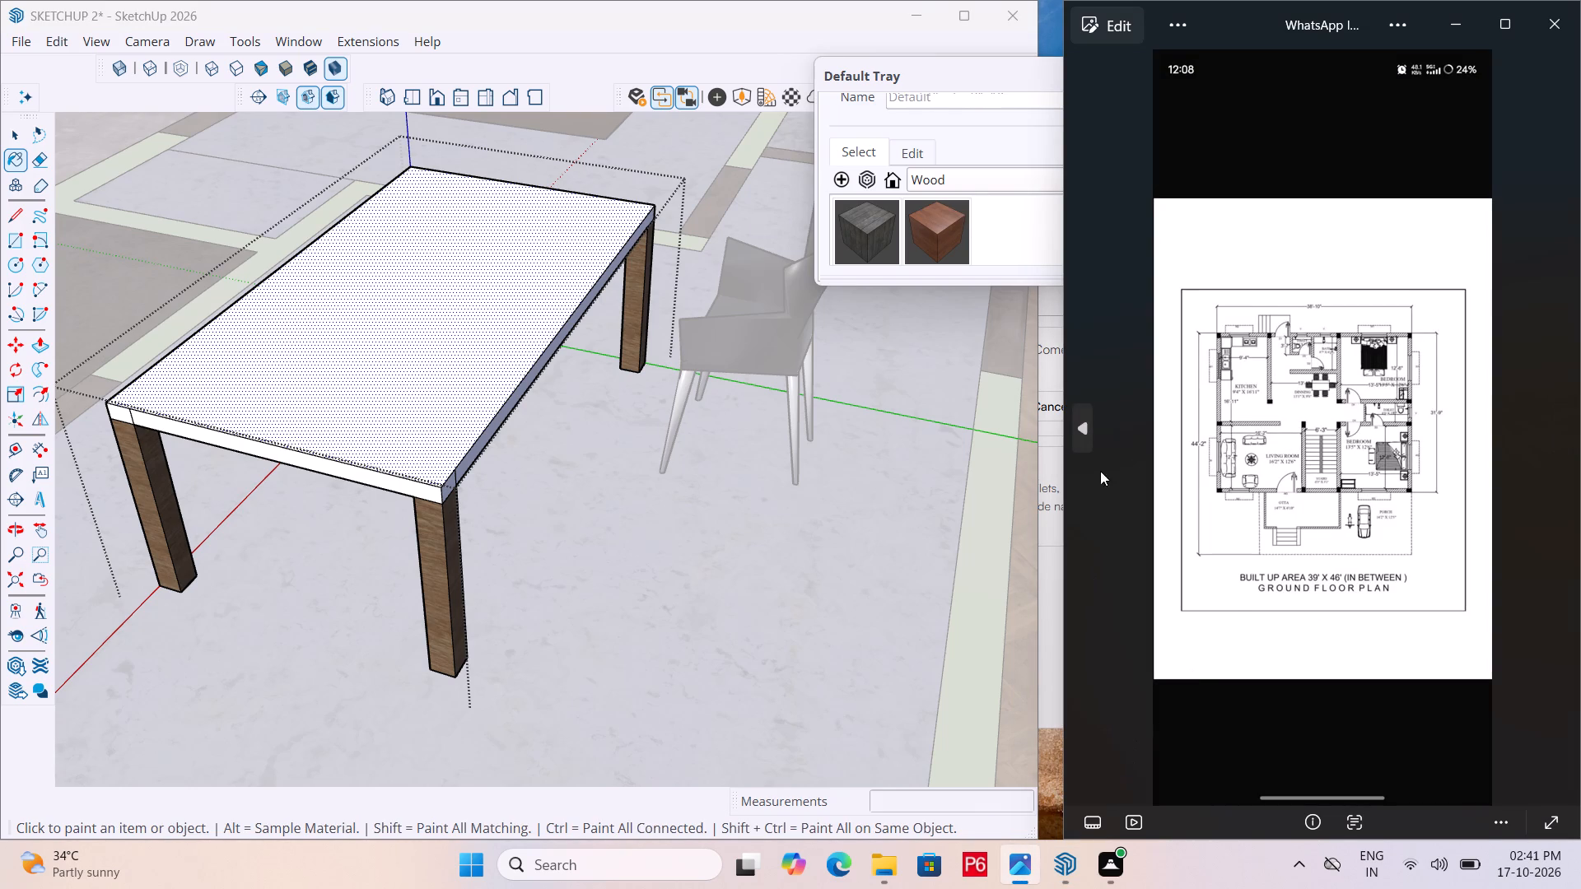
pyautogui.click(1076, 426)
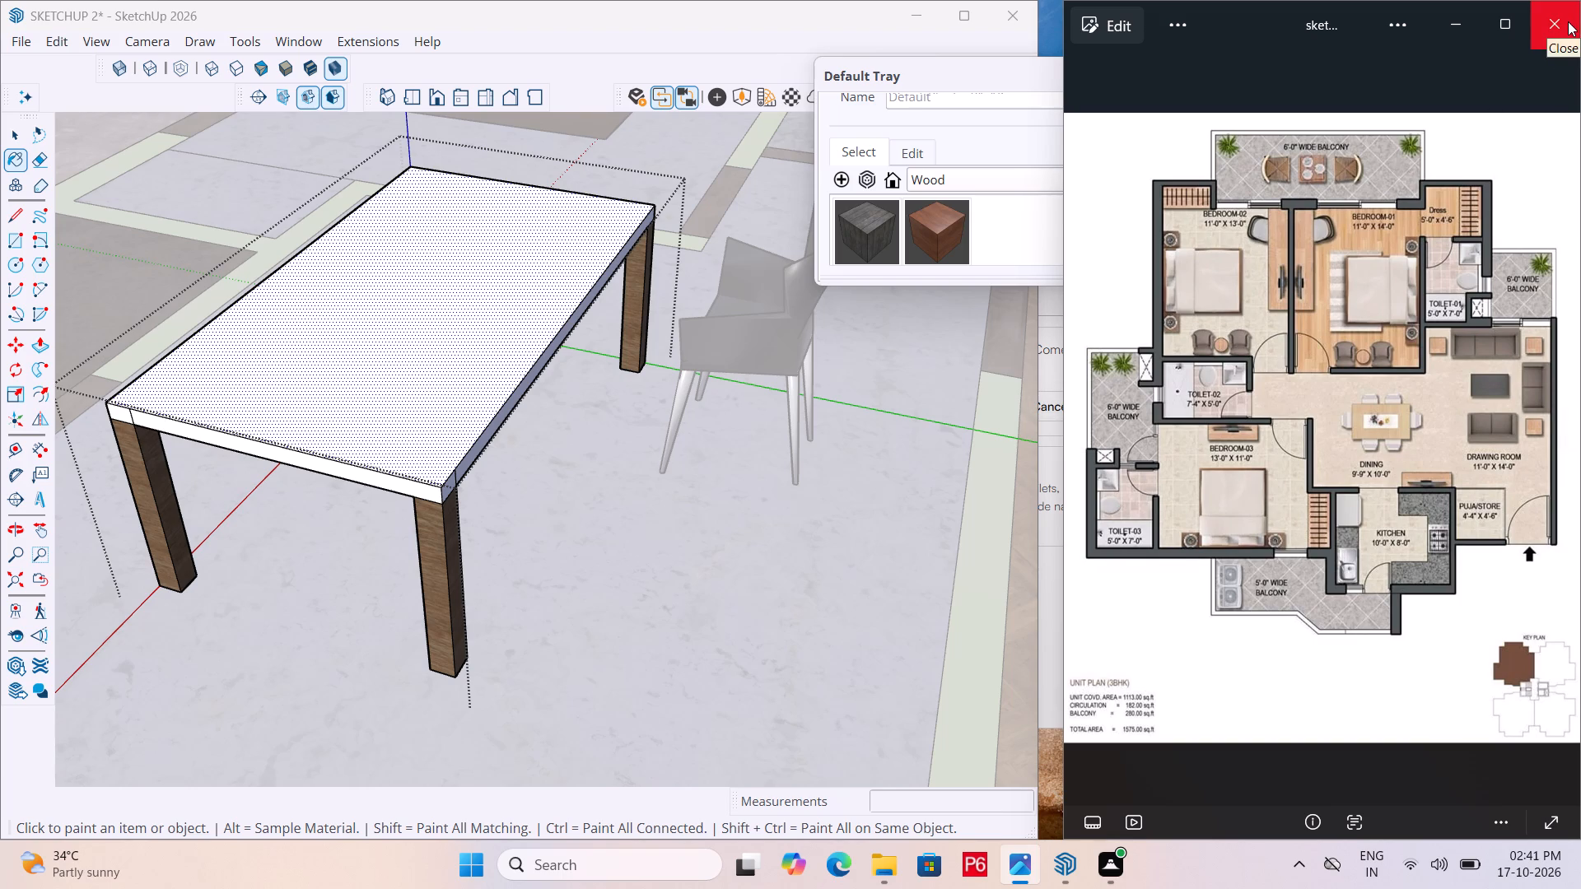
pyautogui.click(1568, 21)
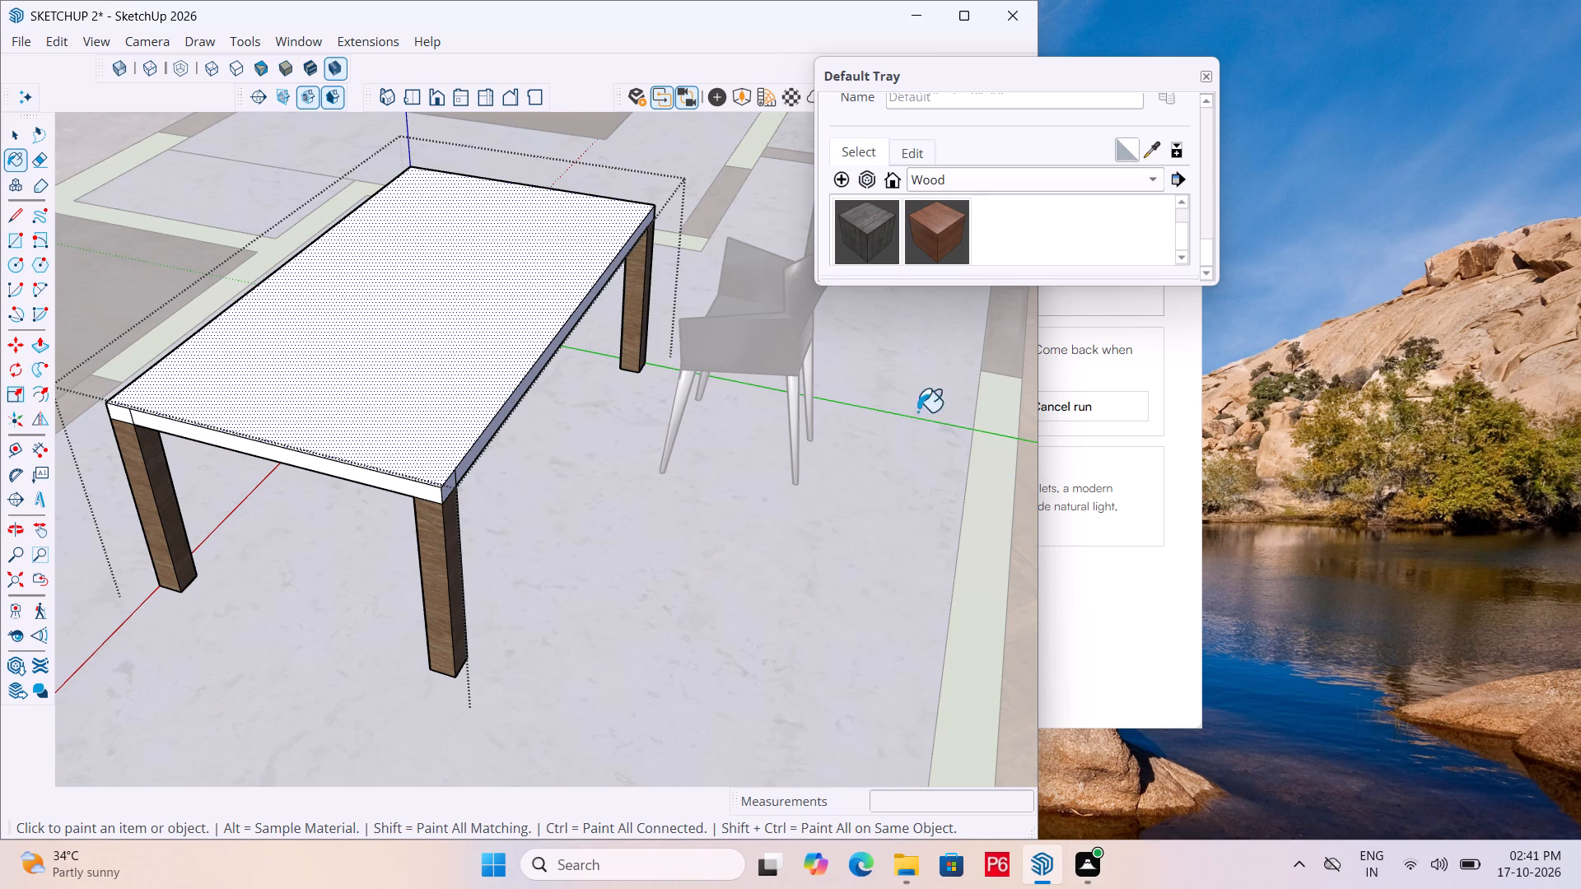
pyautogui.click(959, 25)
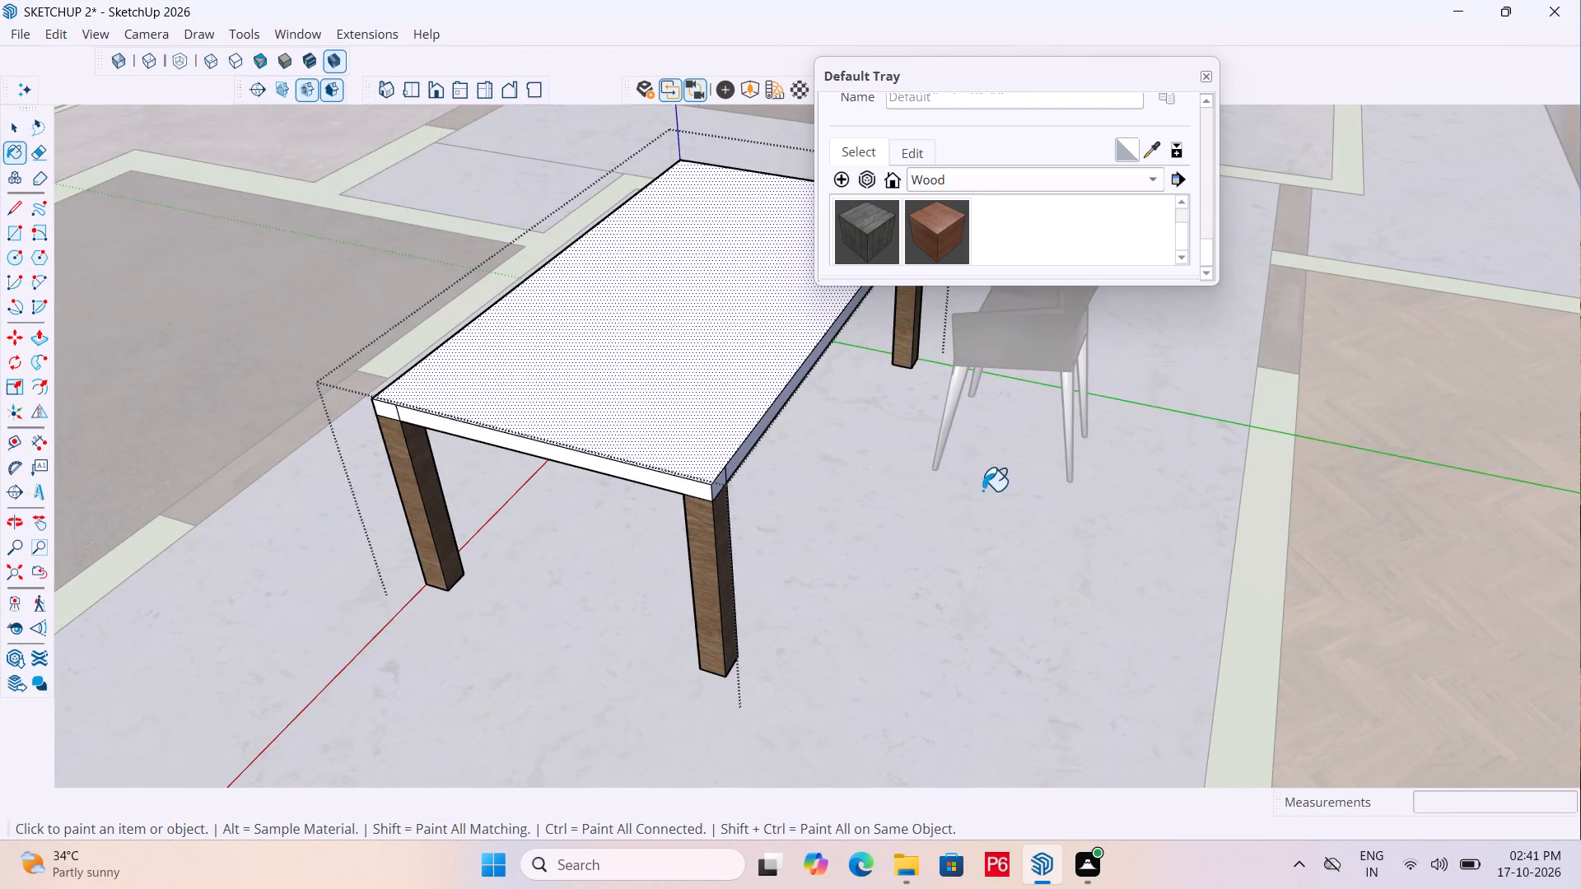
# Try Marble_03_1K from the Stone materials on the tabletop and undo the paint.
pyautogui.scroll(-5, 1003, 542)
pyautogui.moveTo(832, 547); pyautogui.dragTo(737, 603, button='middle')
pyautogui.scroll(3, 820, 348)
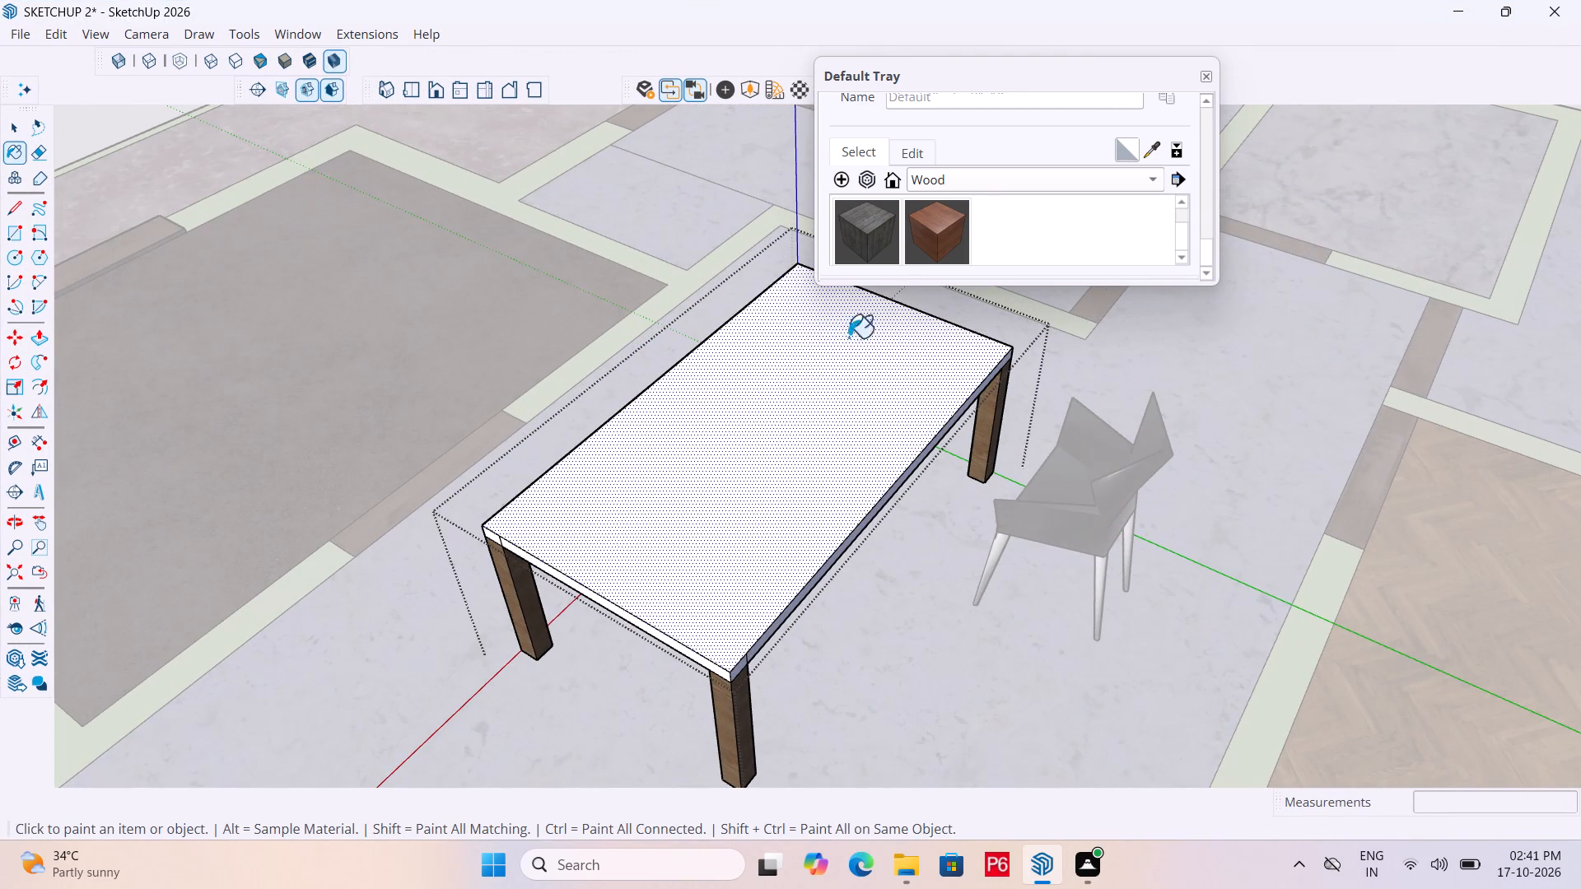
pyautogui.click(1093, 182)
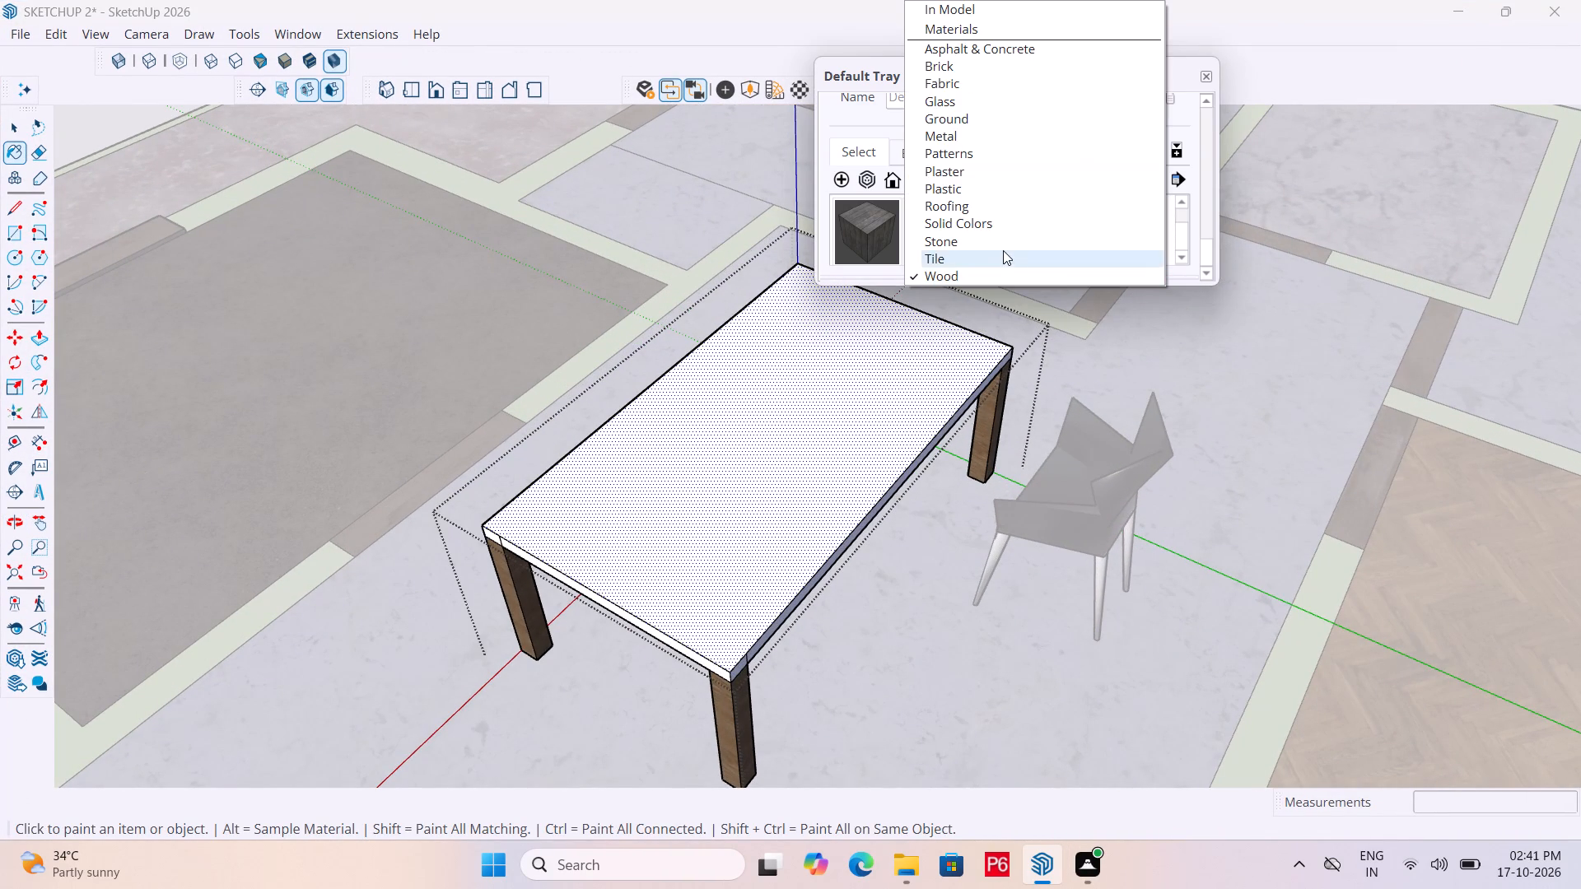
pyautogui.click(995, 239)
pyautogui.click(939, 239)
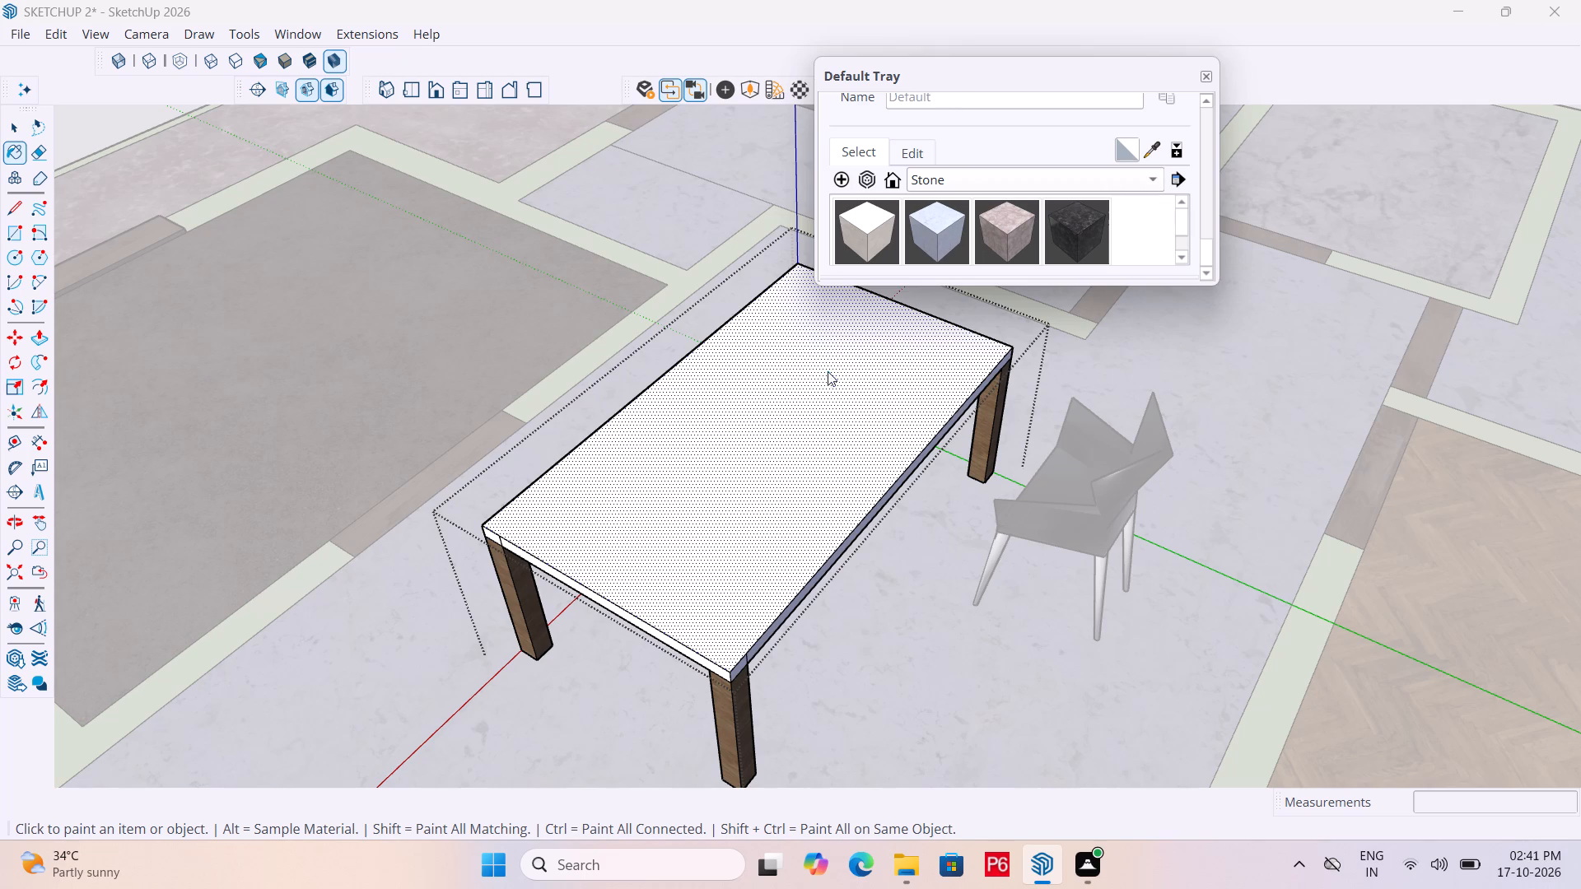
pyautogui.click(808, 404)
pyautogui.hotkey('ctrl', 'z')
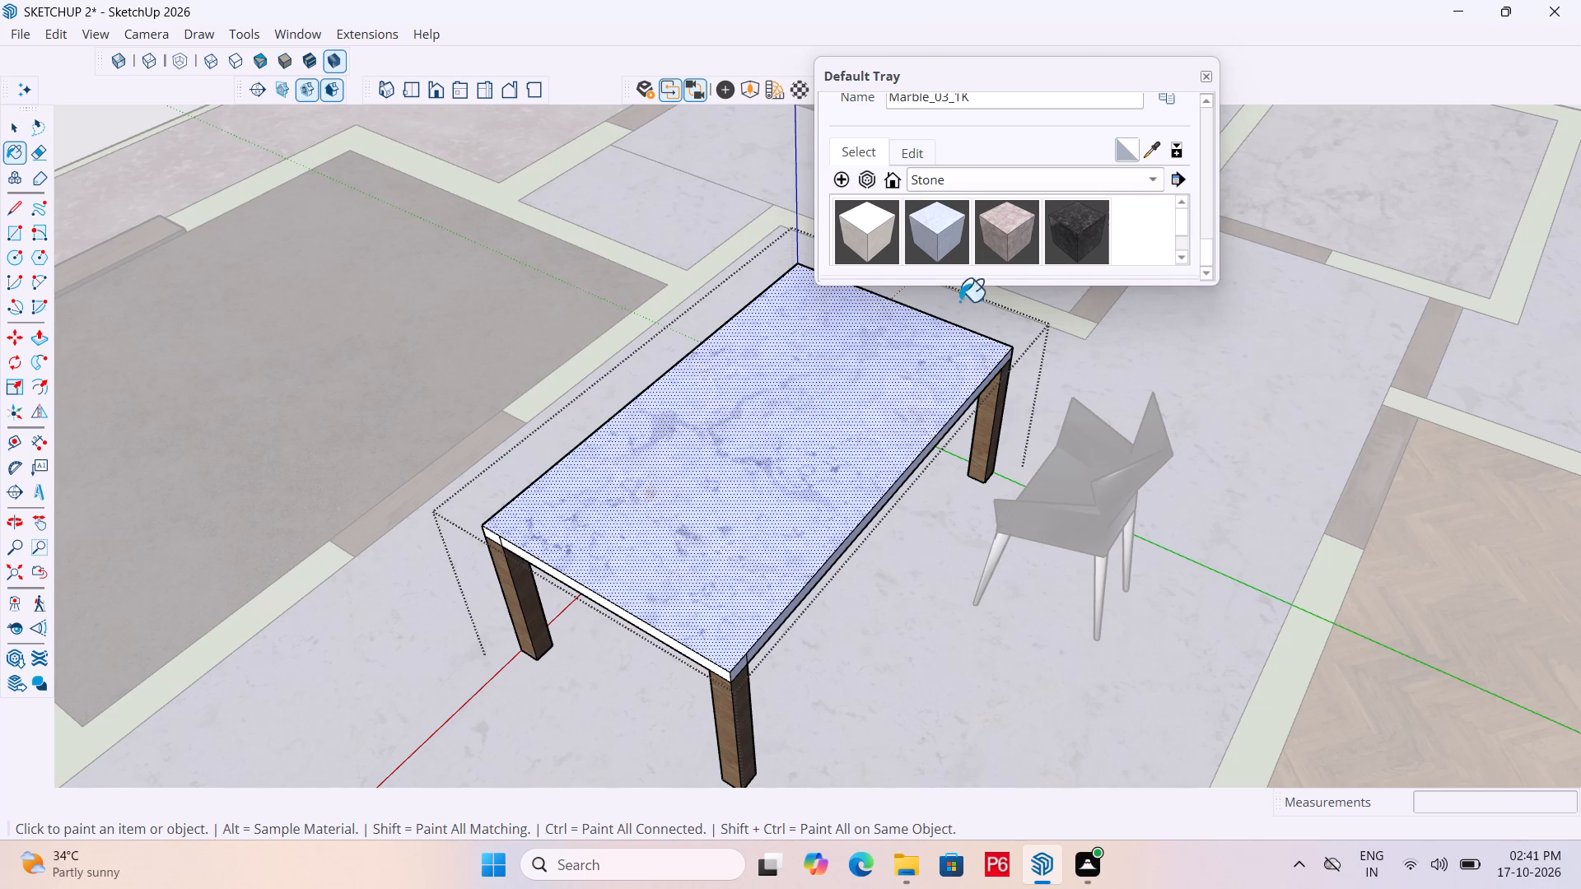
# Paint the tabletop, its near short edge and the long edge away from the chair with the dark stone Marble_07_1K.
pyautogui.click(1066, 229)
pyautogui.click(582, 534)
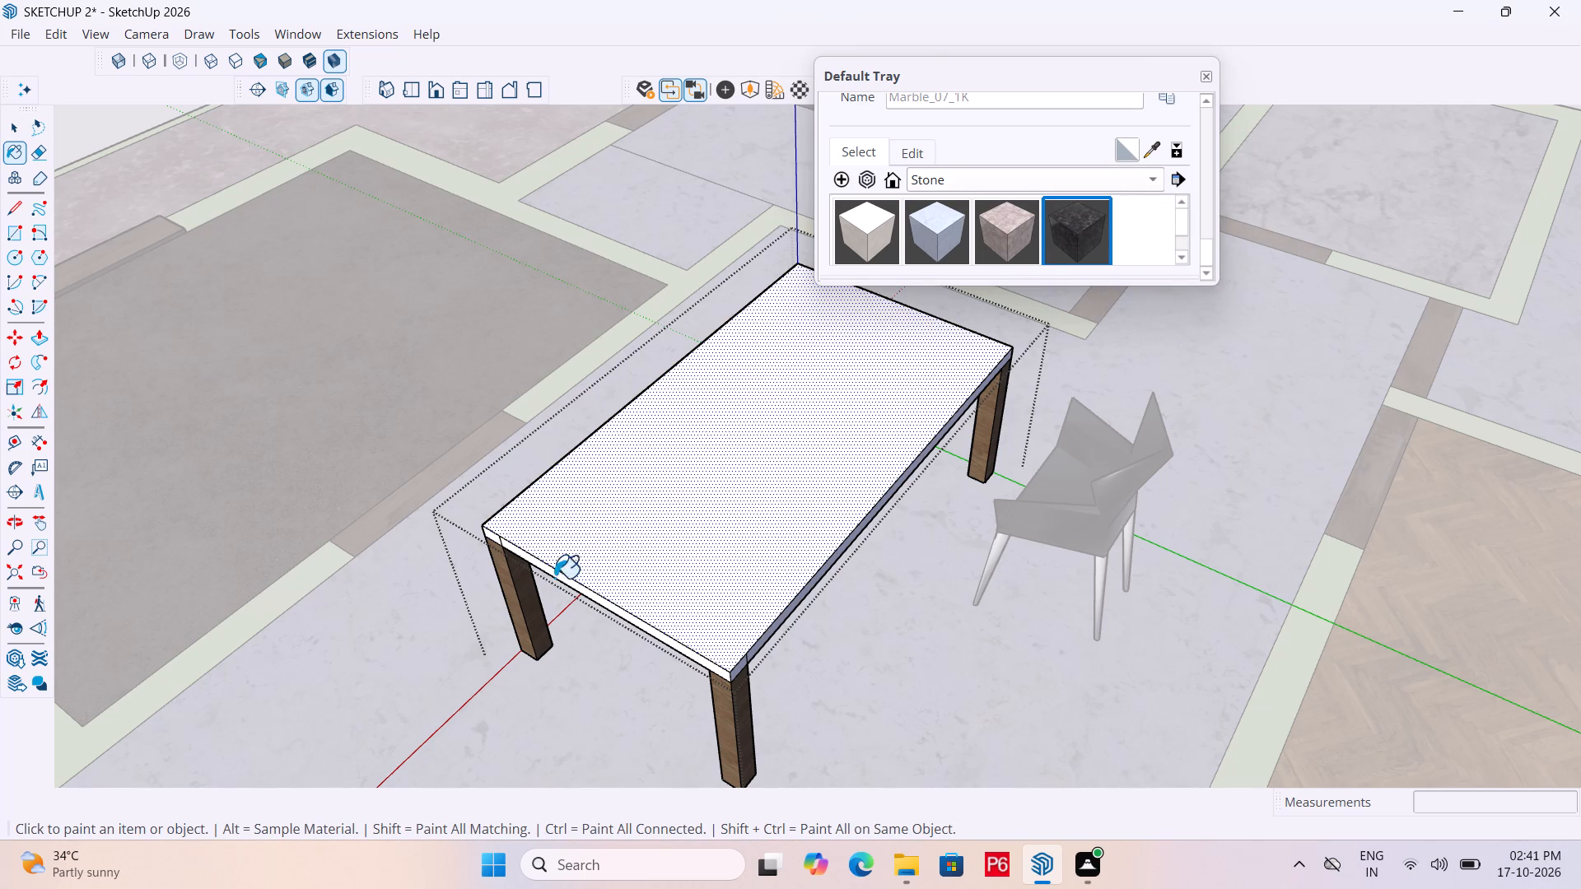
pyautogui.moveTo(546, 583); pyautogui.dragTo(733, 405, button='middle')
pyautogui.scroll(2, 721, 430)
pyautogui.scroll(5, 718, 499)
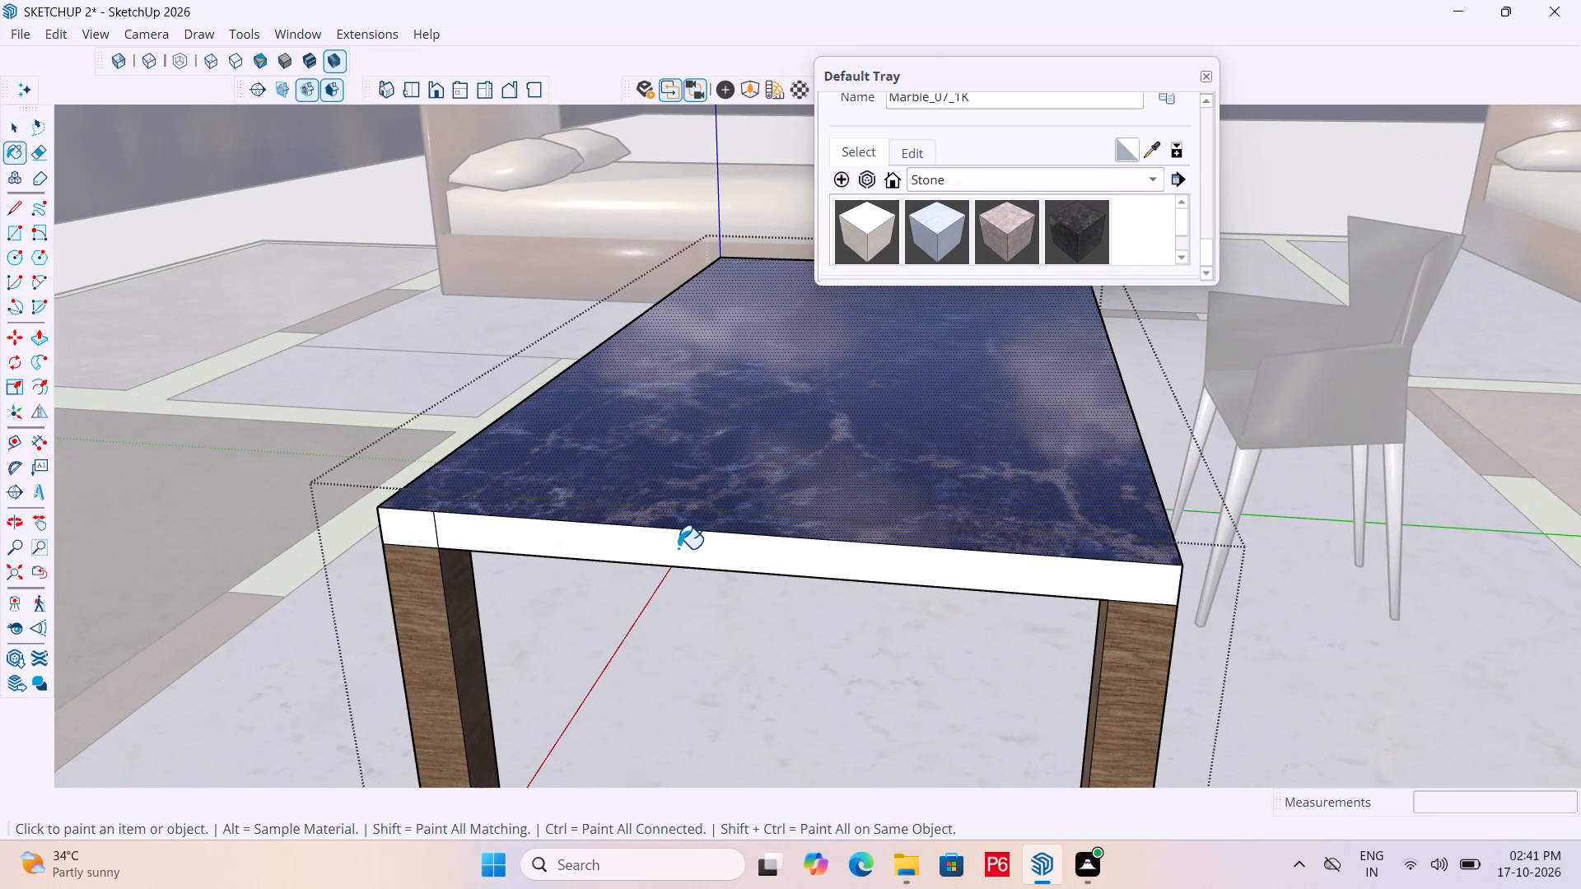
pyautogui.click(678, 548)
pyautogui.moveTo(550, 516); pyautogui.dragTo(775, 579, button='middle')
pyautogui.moveTo(728, 684); pyautogui.dragTo(720, 684)
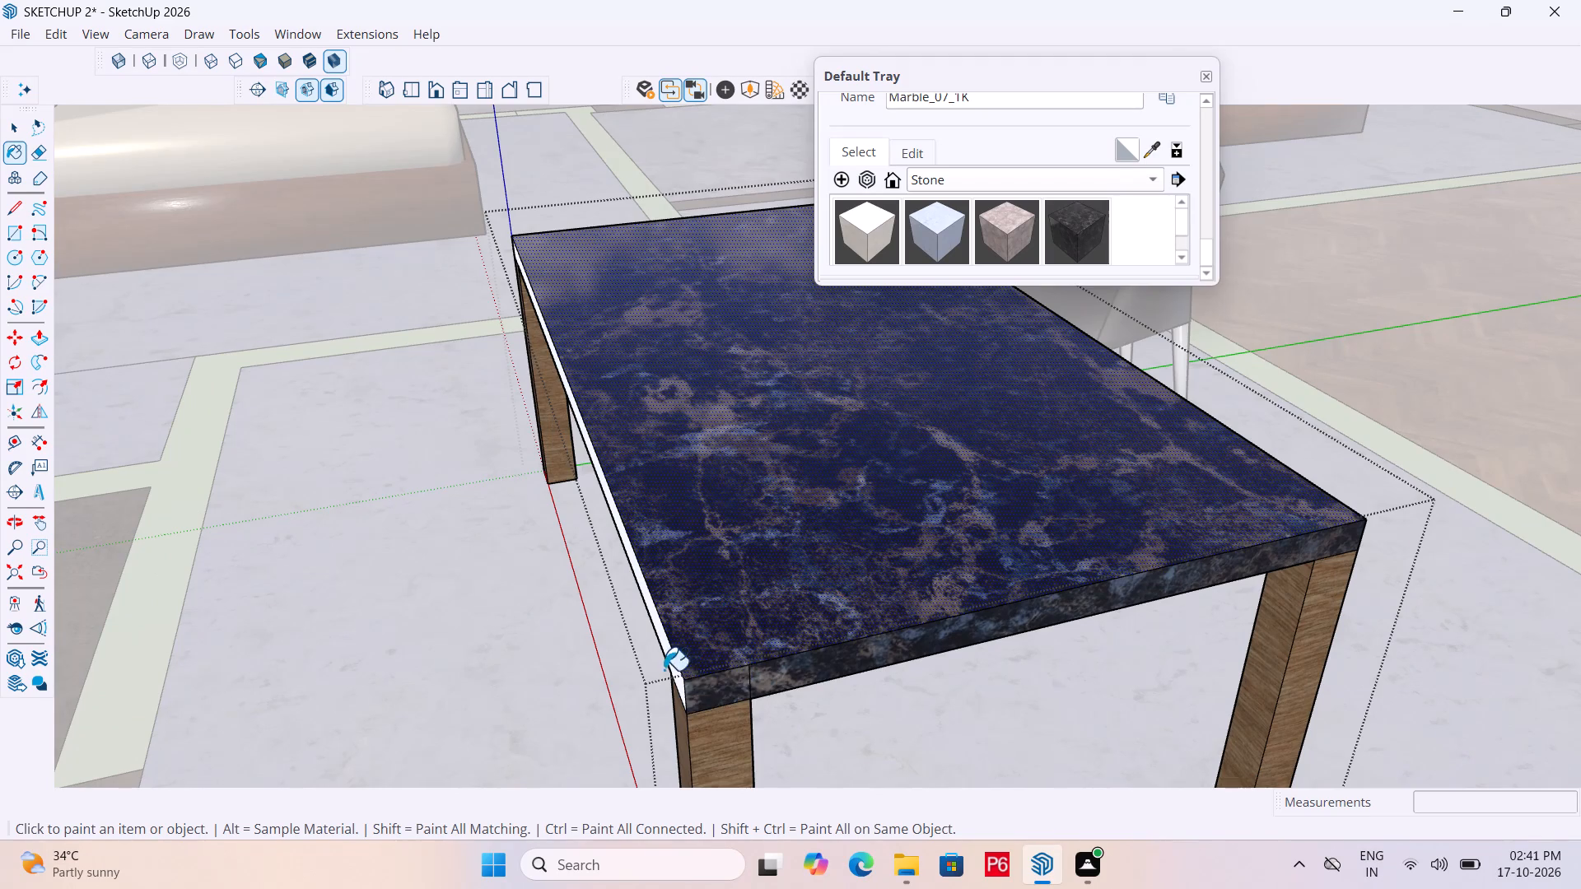
pyautogui.moveTo(690, 652); pyautogui.dragTo(928, 640, button='middle')
pyautogui.click(948, 628)
# Paint the tabletop's other short edge, at the origin end of the table, with Marble_07_1K.
pyautogui.moveTo(448, 438); pyautogui.dragTo(1009, 468, button='middle')
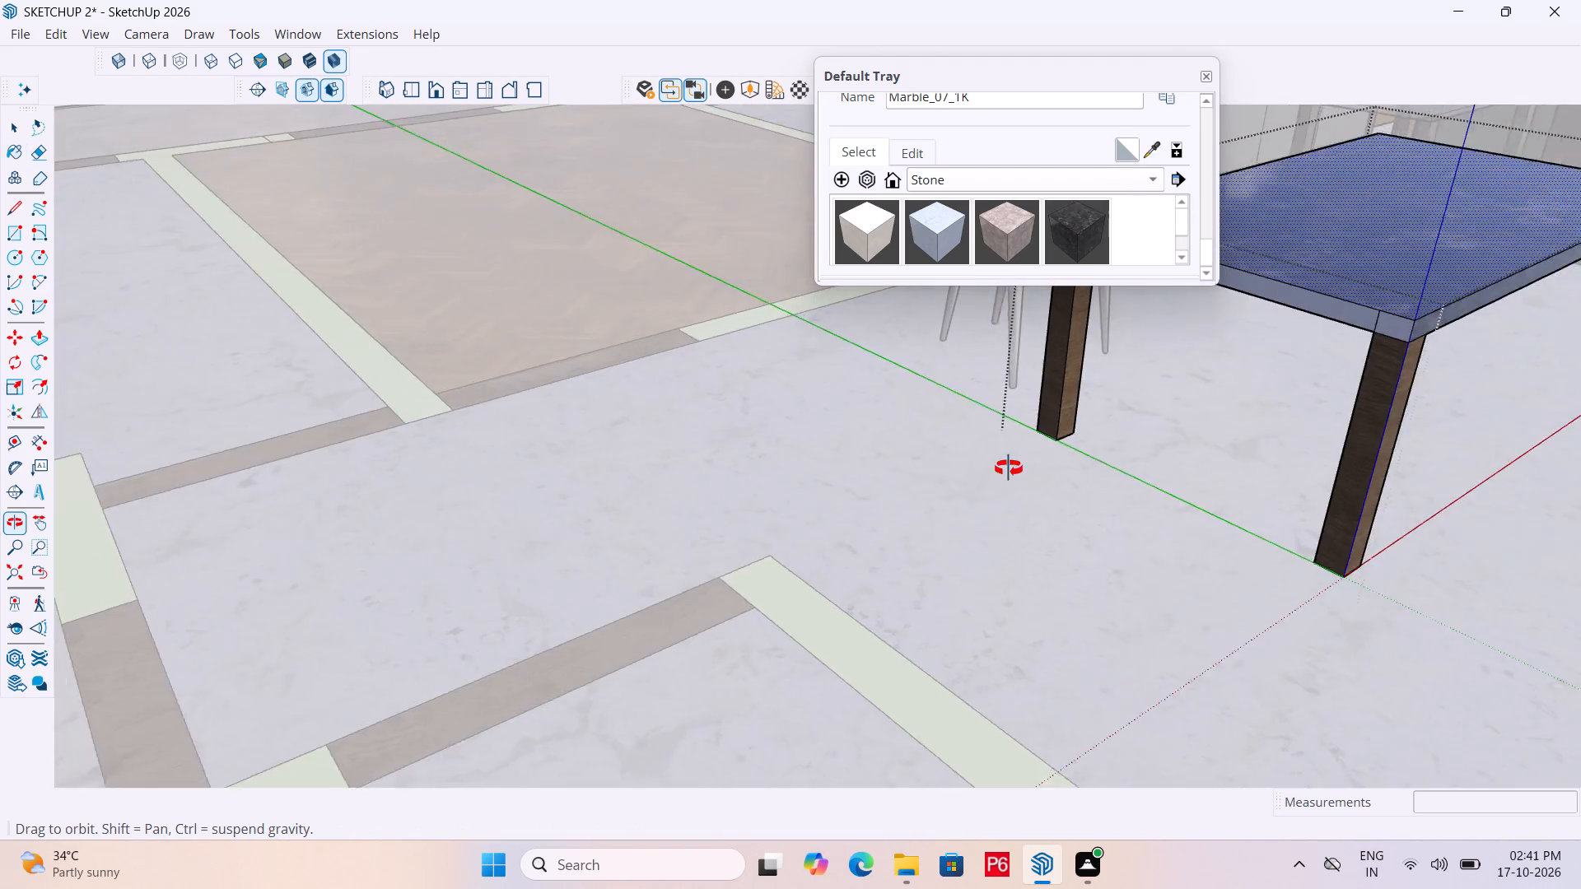
pyautogui.moveTo(1009, 468); pyautogui.dragTo(786, 496, button='middle')
pyautogui.scroll(3, 954, 466)
pyautogui.moveTo(1042, 510); pyautogui.dragTo(1262, 514, button='middle')
pyautogui.scroll(1, 1200, 451)
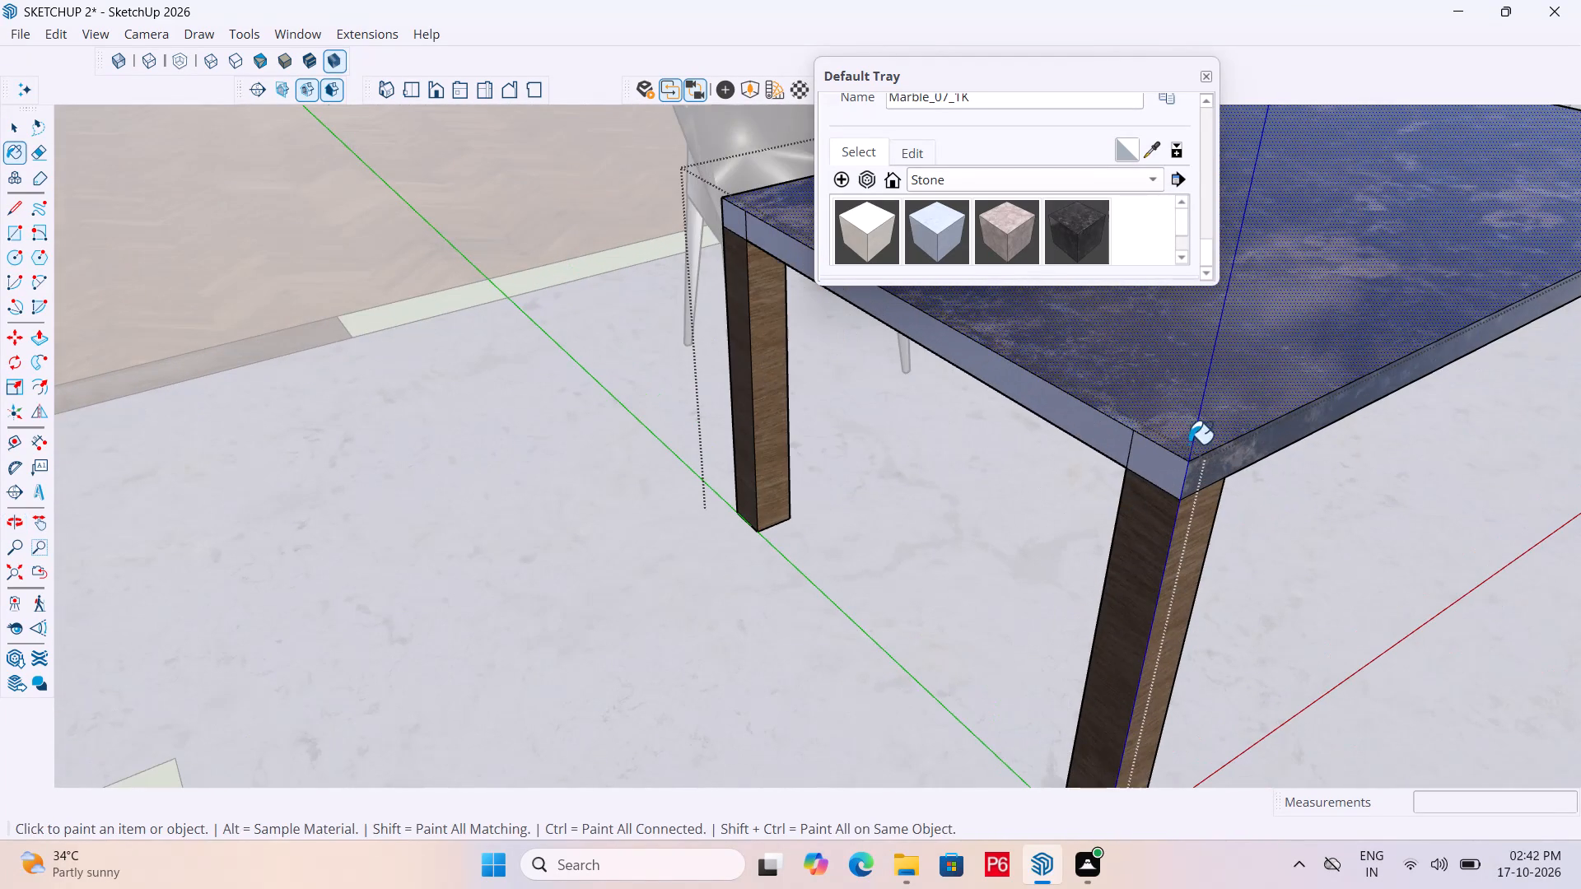
pyautogui.scroll(1, 1188, 444)
pyautogui.moveTo(1150, 471); pyautogui.dragTo(1145, 461)
pyautogui.click(1110, 436)
# Paint the tabletop's last long edge, facing the chair, and its bare corner piece with Marble_07_1K.
pyautogui.moveTo(561, 403); pyautogui.dragTo(1016, 473, button='middle')
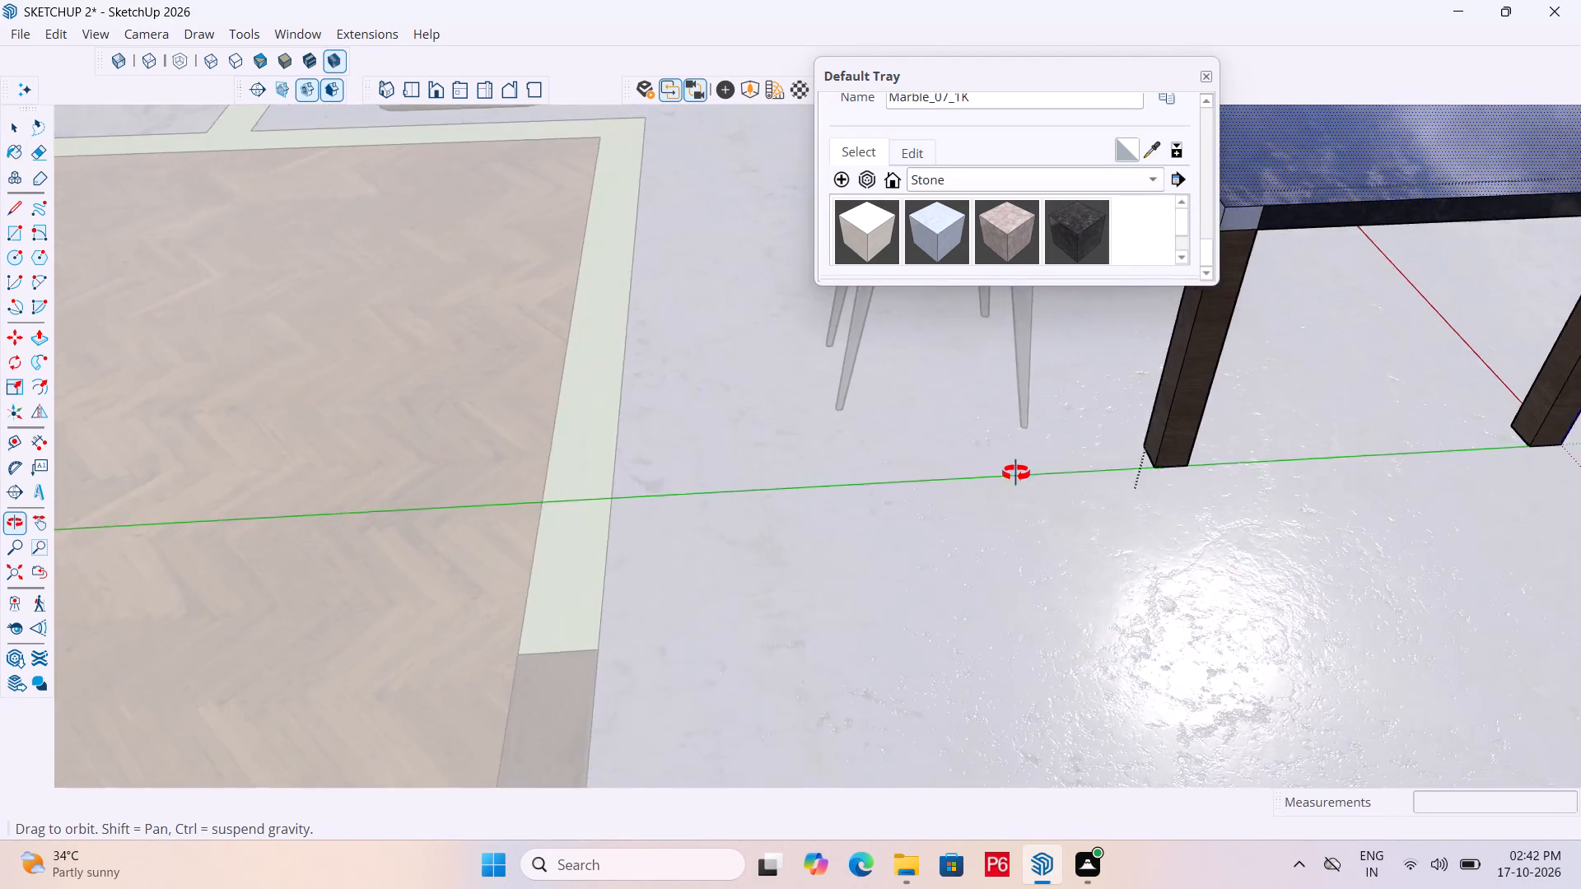
pyautogui.moveTo(1016, 473); pyautogui.dragTo(1048, 567, button='middle')
pyautogui.scroll(-1, 1048, 567)
pyautogui.scroll(-5, 930, 610)
pyautogui.scroll(4, 1158, 346)
pyautogui.moveTo(1166, 345); pyautogui.dragTo(1280, 224, button='middle')
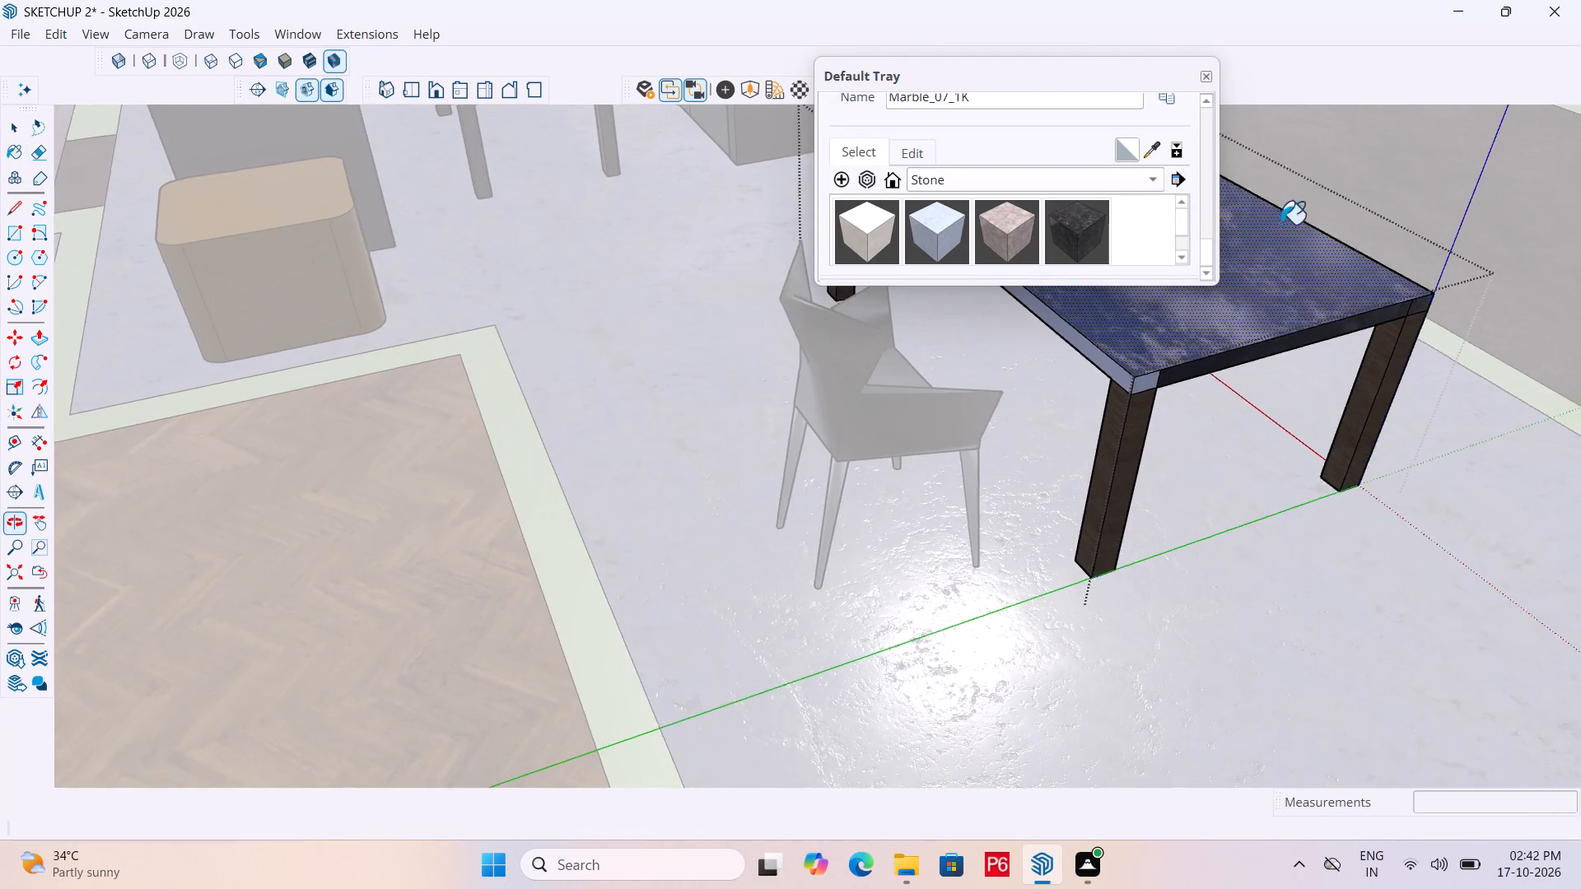
pyautogui.scroll(6, 1151, 348)
pyautogui.click(1142, 398)
pyautogui.click(1084, 395)
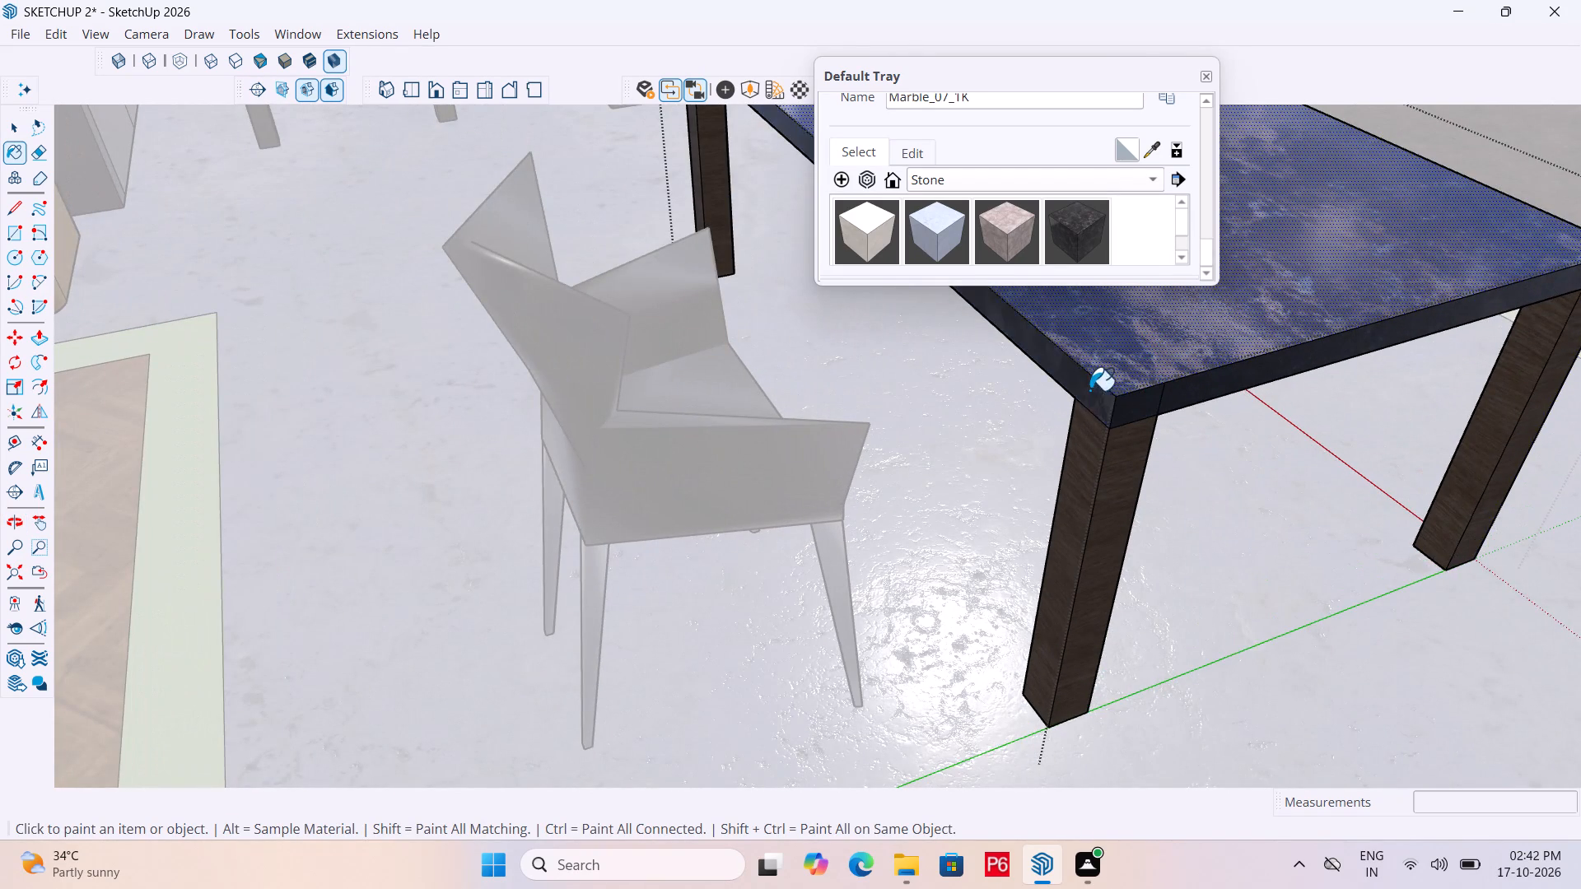
# Examine the painted dining table and its legs from several sides.
pyautogui.scroll(-5, 1138, 552)
pyautogui.scroll(-6, 825, 554)
pyautogui.moveTo(787, 447); pyautogui.dragTo(1406, 570, button='middle')
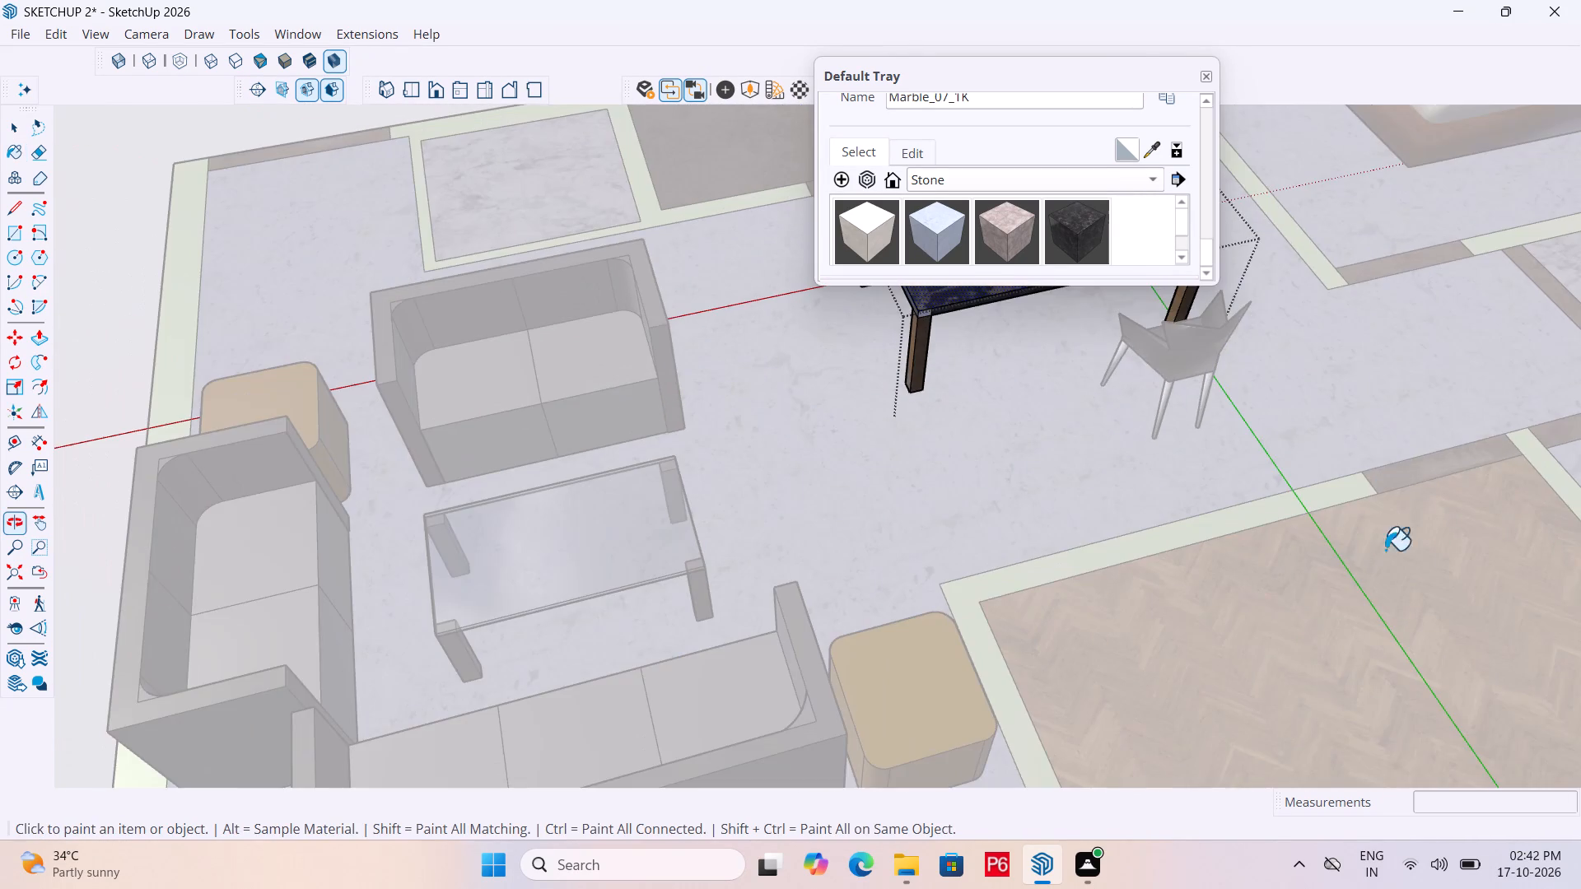
pyautogui.scroll(-13, 839, 546)
pyautogui.scroll(1, 845, 413)
pyautogui.moveTo(845, 413); pyautogui.dragTo(825, 95, button='middle')
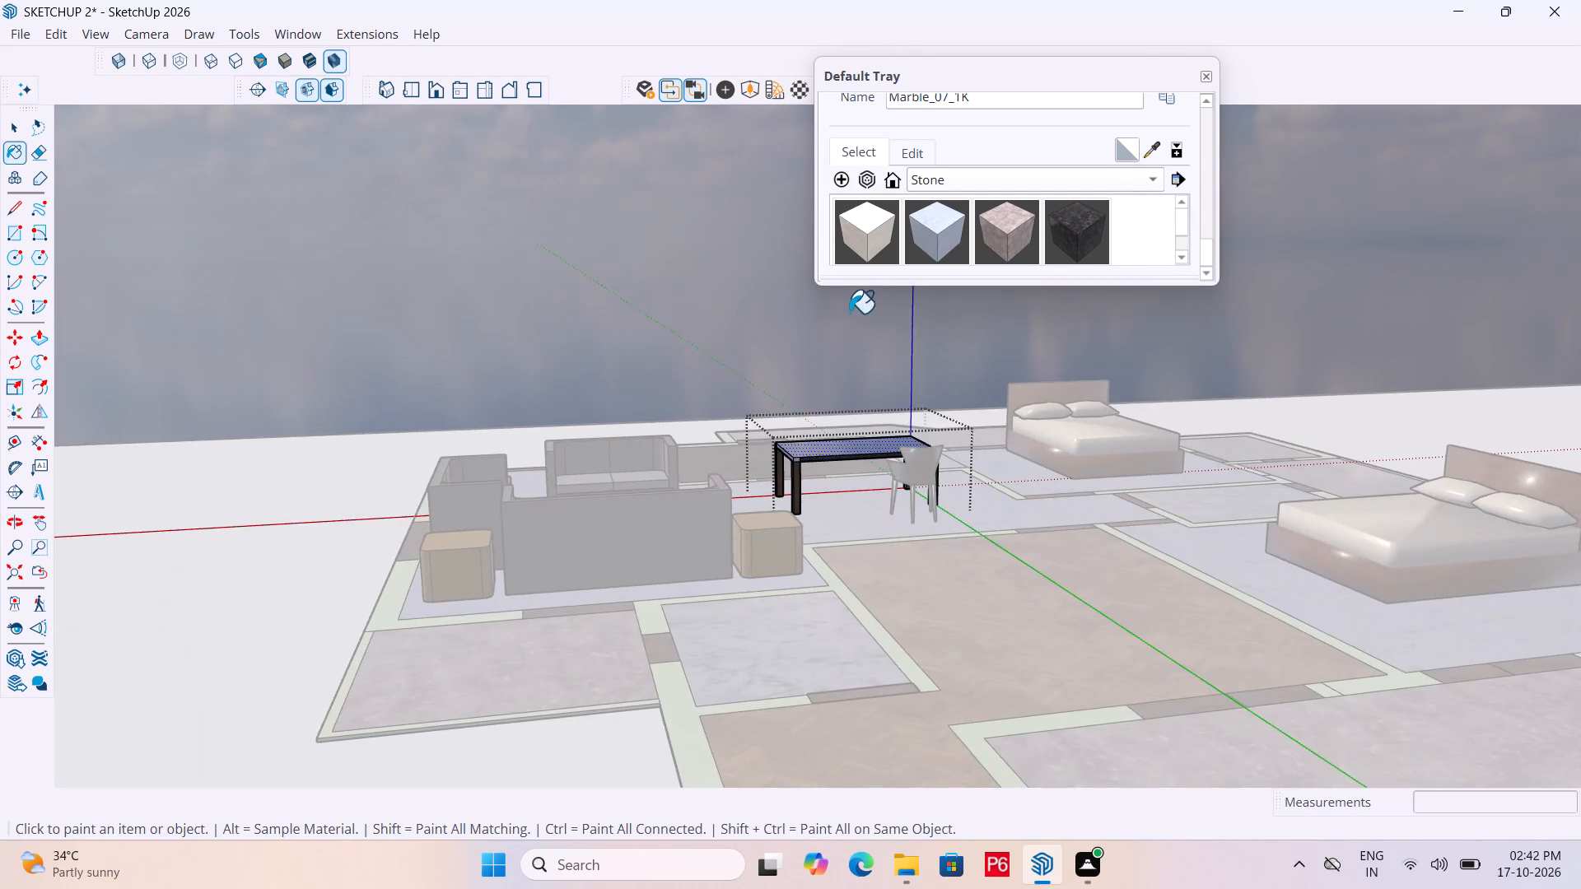
pyautogui.scroll(18, 850, 321)
pyautogui.click(764, 546)
pyautogui.scroll(-4, 722, 460)
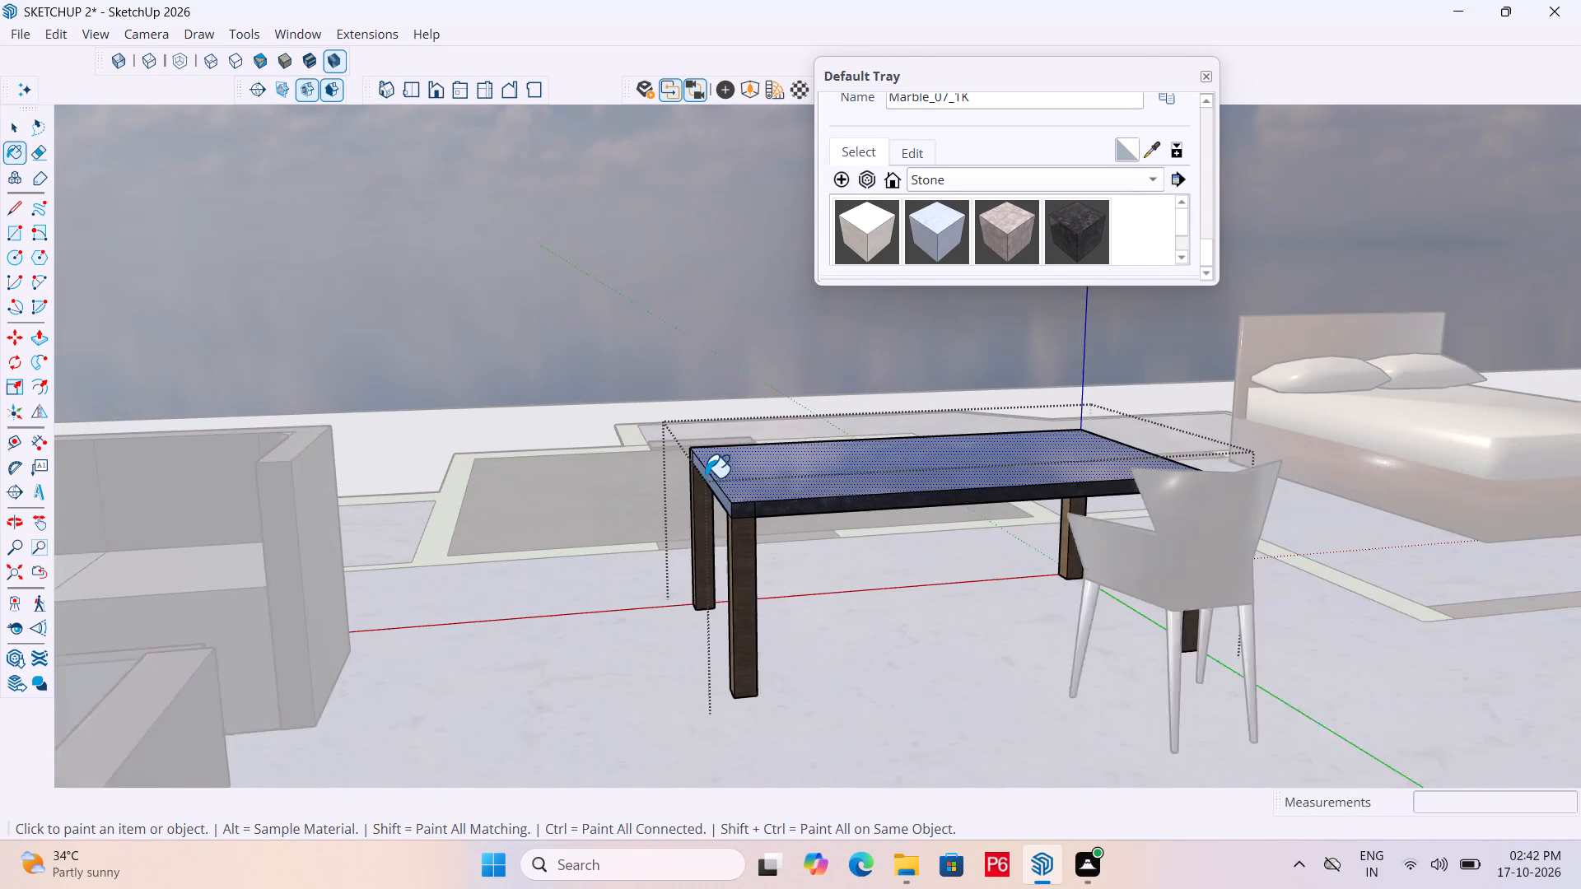
pyautogui.scroll(-2, 705, 477)
# Save the model.
pyautogui.hotkey('ctrl', 's')
pyautogui.hotkey('ctrl', 's')
pyautogui.hotkey('ctrl', 's')
pyautogui.hotkey('ctrl', 's')
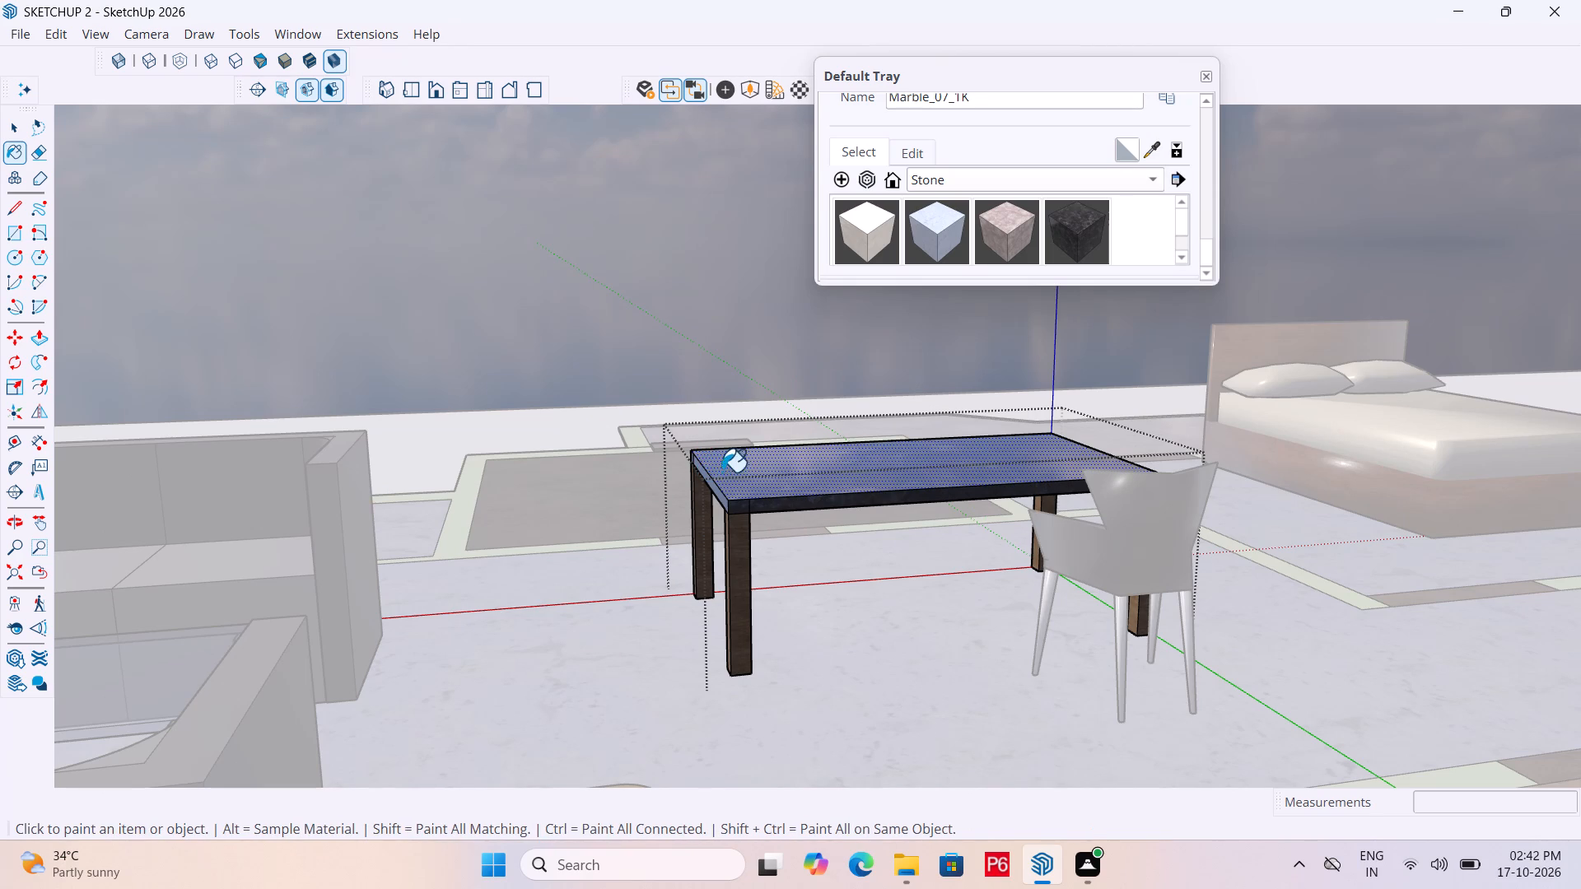
pyautogui.hotkey('ctrl', 's')
# Finish editing inside the dining table and return to the whole apartment model.
pyautogui.moveTo(736, 482); pyautogui.dragTo(926, 497, button='middle')
pyautogui.moveTo(753, 486); pyautogui.dragTo(810, 486, button='middle')
pyautogui.moveTo(732, 491); pyautogui.dragTo(698, 630, button='middle')
pyautogui.scroll(-1, 735, 503)
pyautogui.scroll(-11, 627, 496)
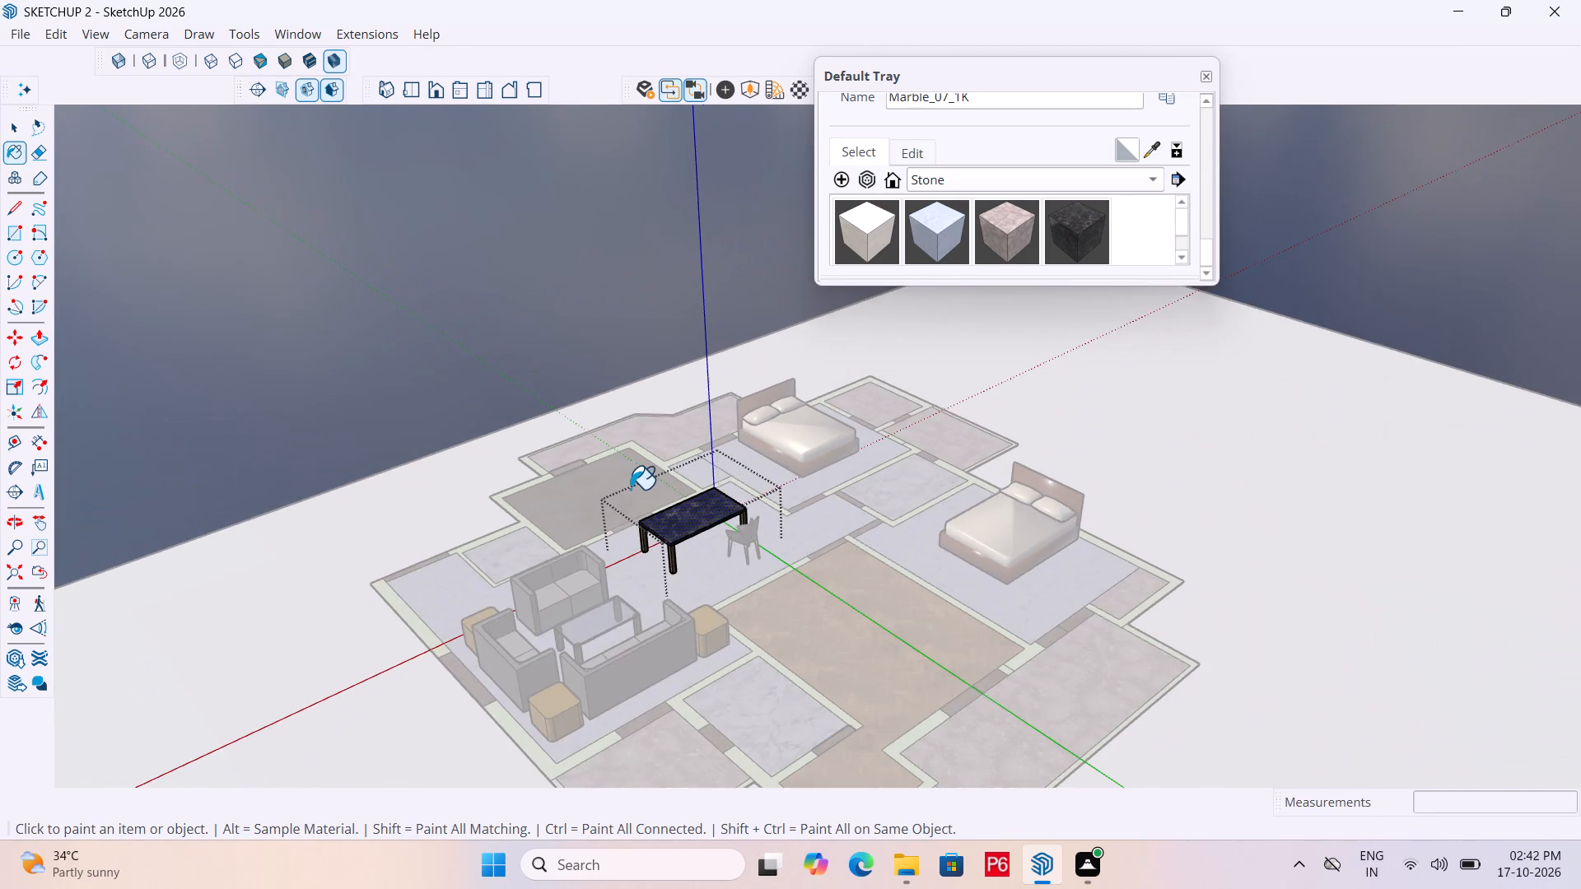
pyautogui.scroll(-1, 630, 489)
pyautogui.moveTo(630, 486); pyautogui.dragTo(685, 595, button='middle')
pyautogui.press('space')
pyautogui.click(555, 291)
# Copy the dining chair about 2' 7" along the table's long side, toward the sofas.
pyautogui.moveTo(513, 502); pyautogui.dragTo(553, 512, button='middle')
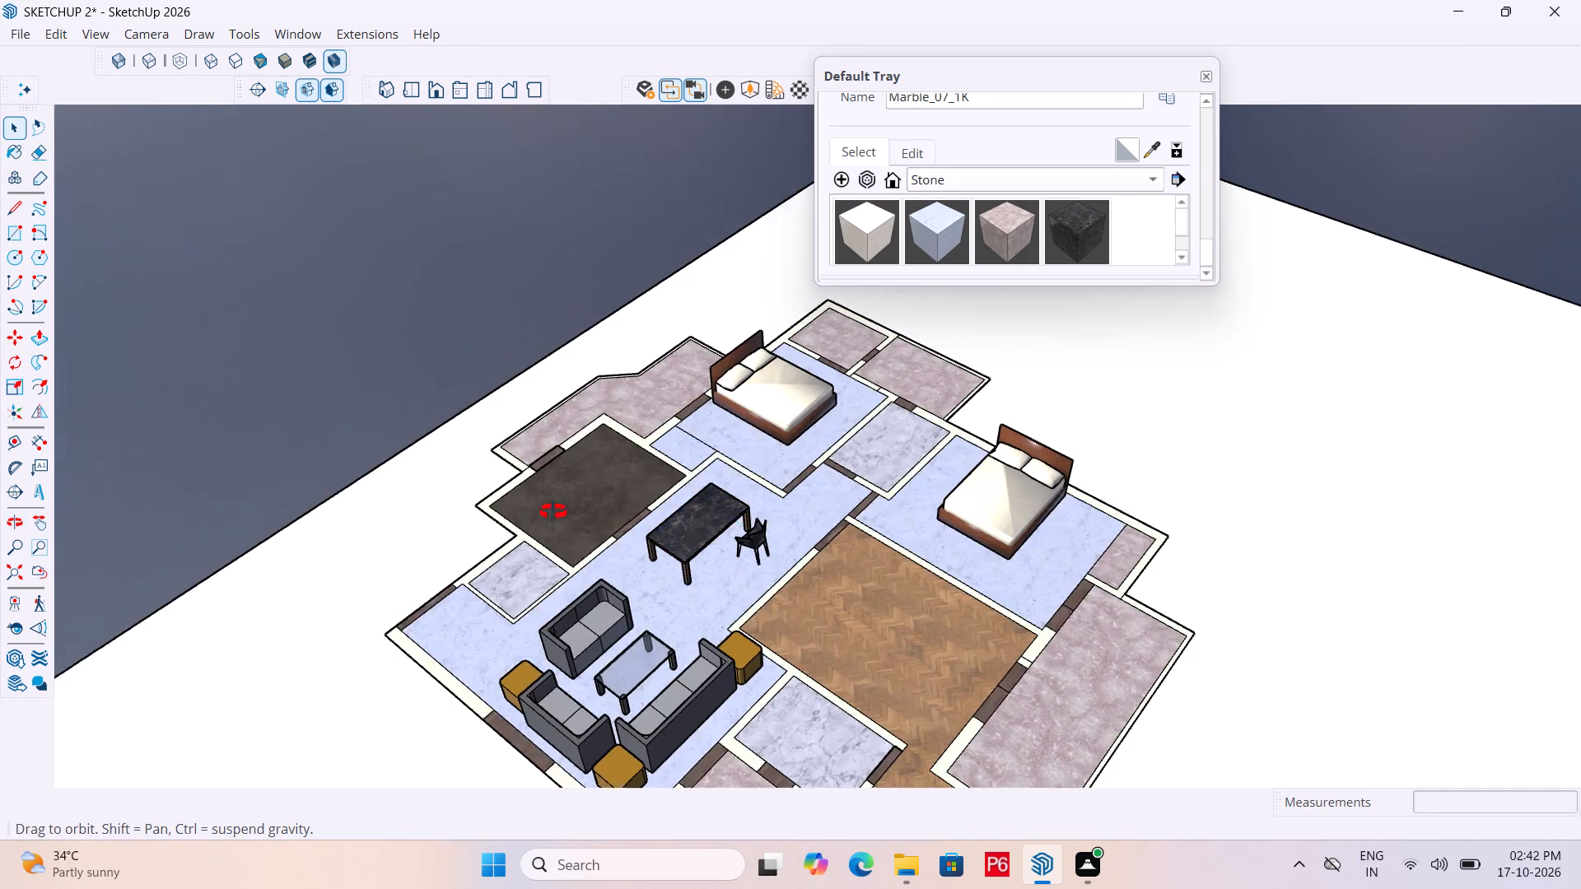
pyautogui.moveTo(553, 512); pyautogui.dragTo(1173, 530, button='middle')
pyautogui.scroll(1, 875, 552)
pyautogui.moveTo(885, 546); pyautogui.dragTo(884, 516, button='middle')
pyautogui.scroll(8, 898, 507)
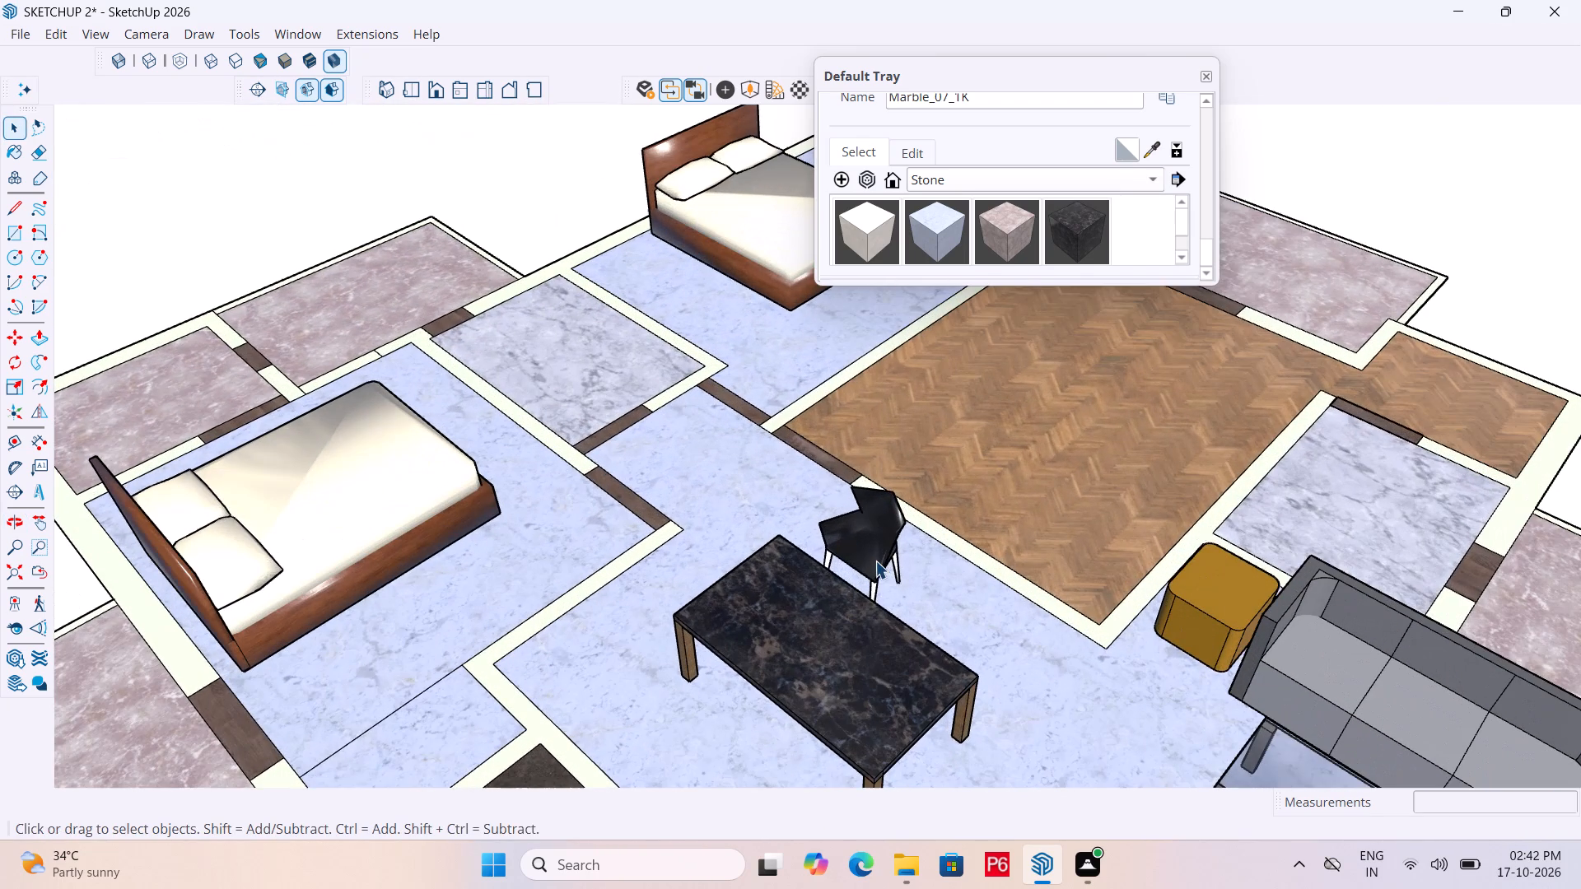
pyautogui.click(875, 561)
pyautogui.press('m')
pyautogui.moveTo(972, 595); pyautogui.dragTo(824, 603, button='middle')
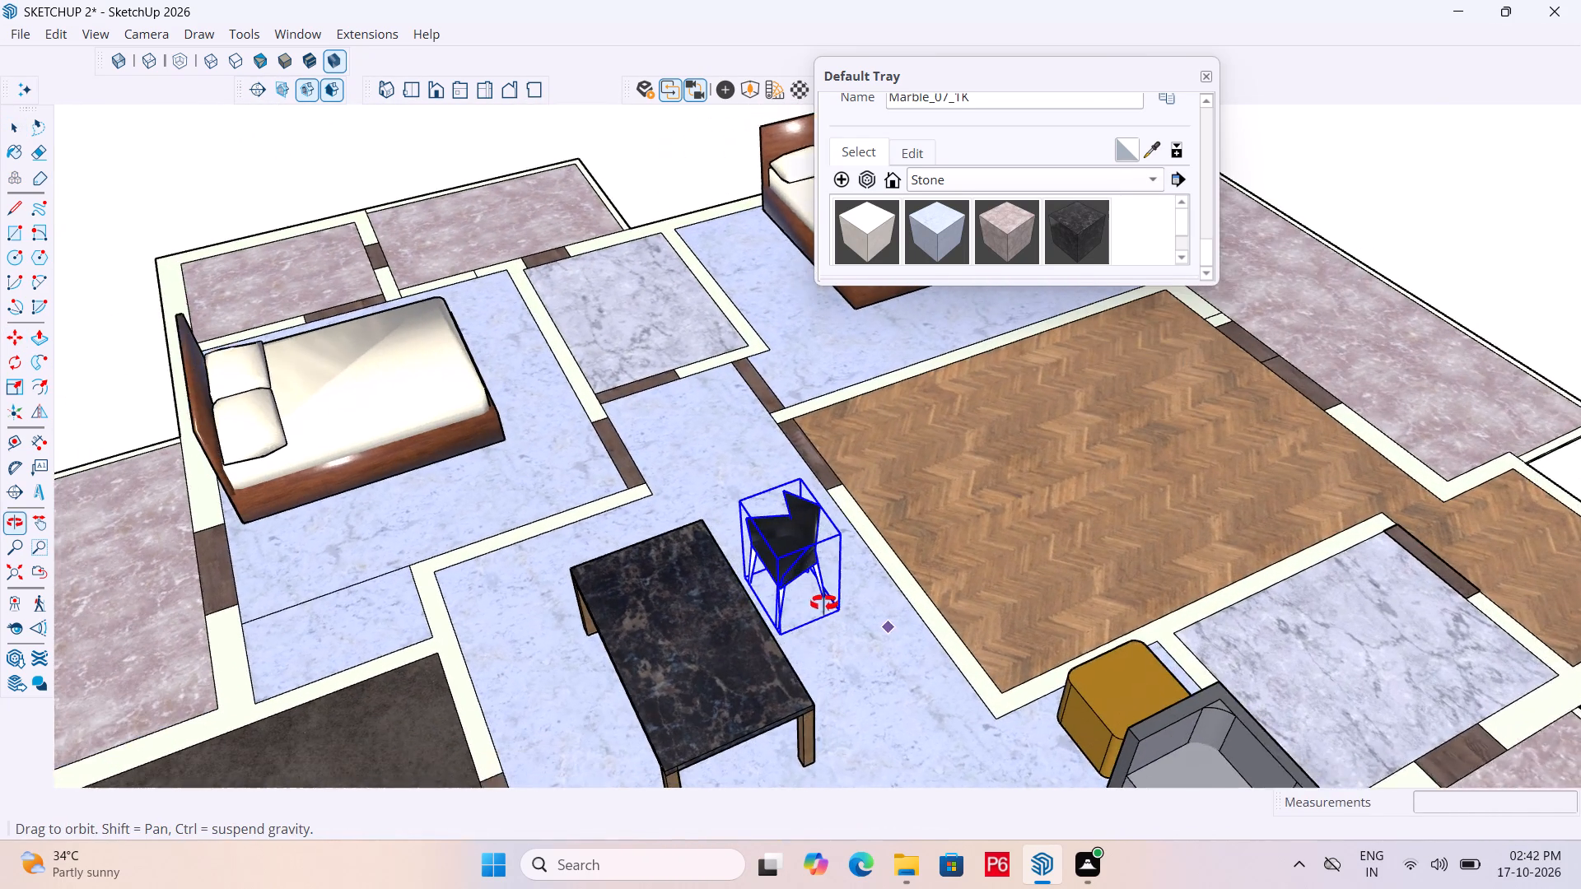
pyautogui.moveTo(824, 603); pyautogui.dragTo(795, 592, button='middle')
pyautogui.click(764, 629)
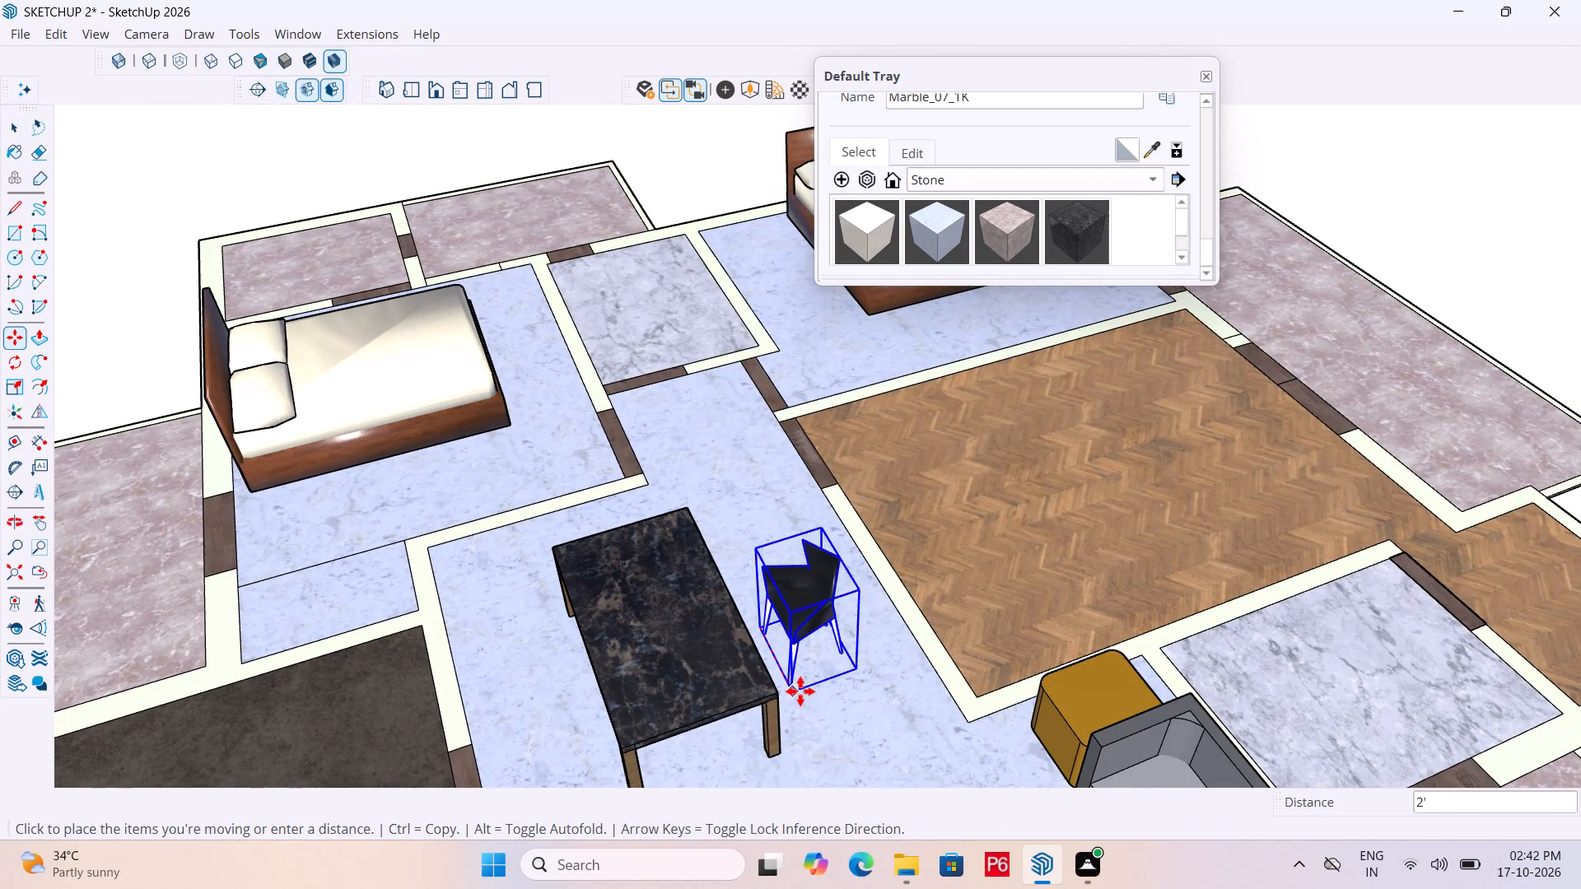
pyautogui.scroll(3, 802, 717)
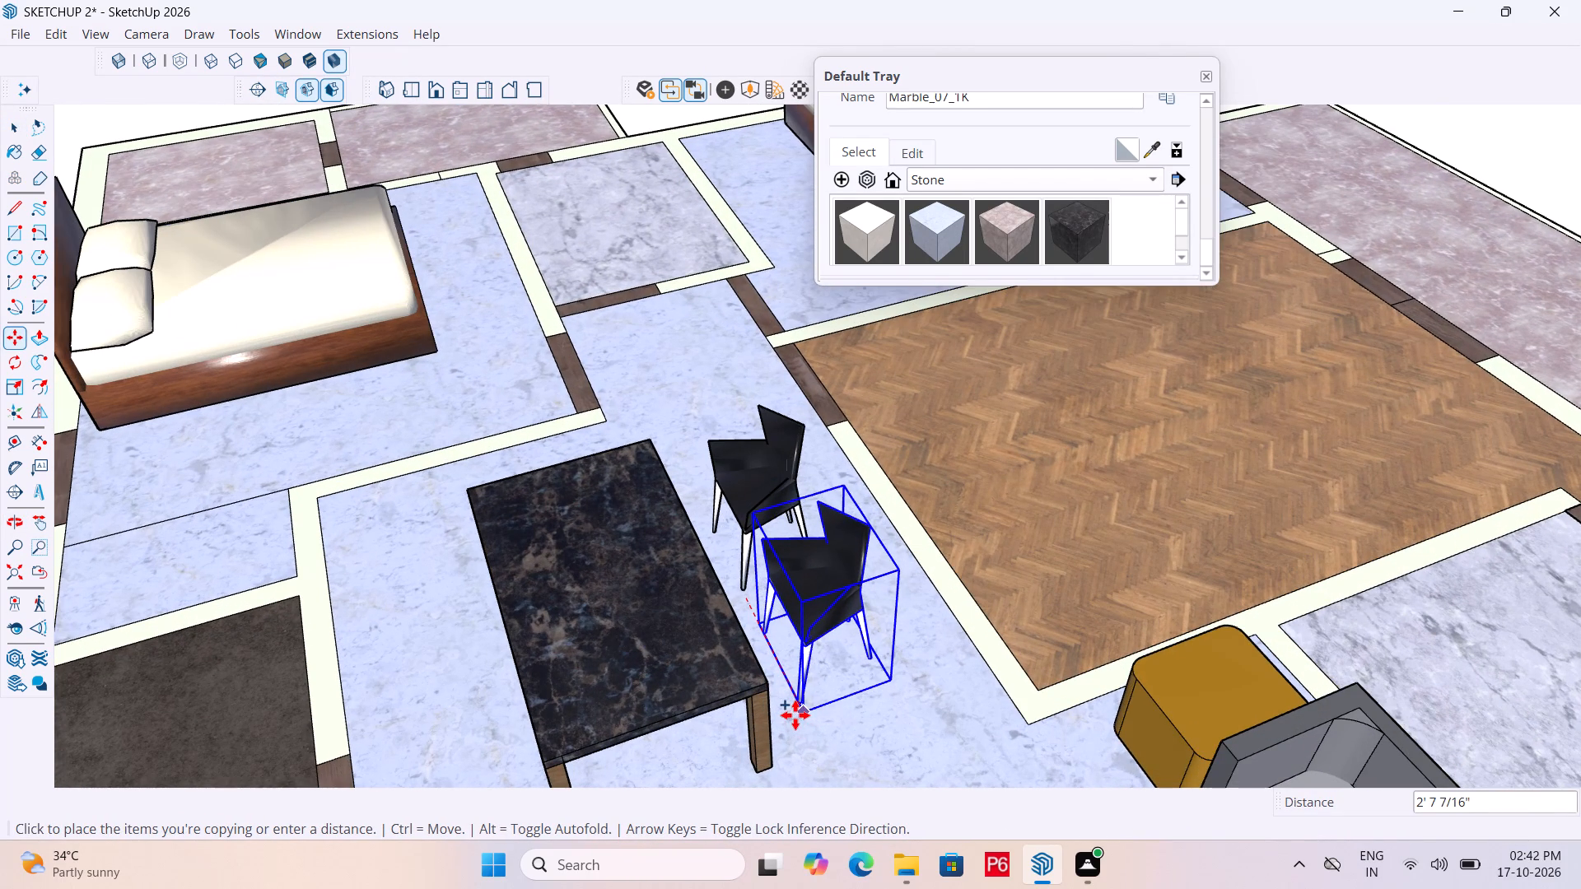
pyautogui.click(795, 716)
pyautogui.press('space')
# Copy the second chair about 6' 3" across the table to the opposite long side.
pyautogui.scroll(-5, 674, 498)
pyautogui.moveTo(675, 522); pyautogui.dragTo(529, 574, button='middle')
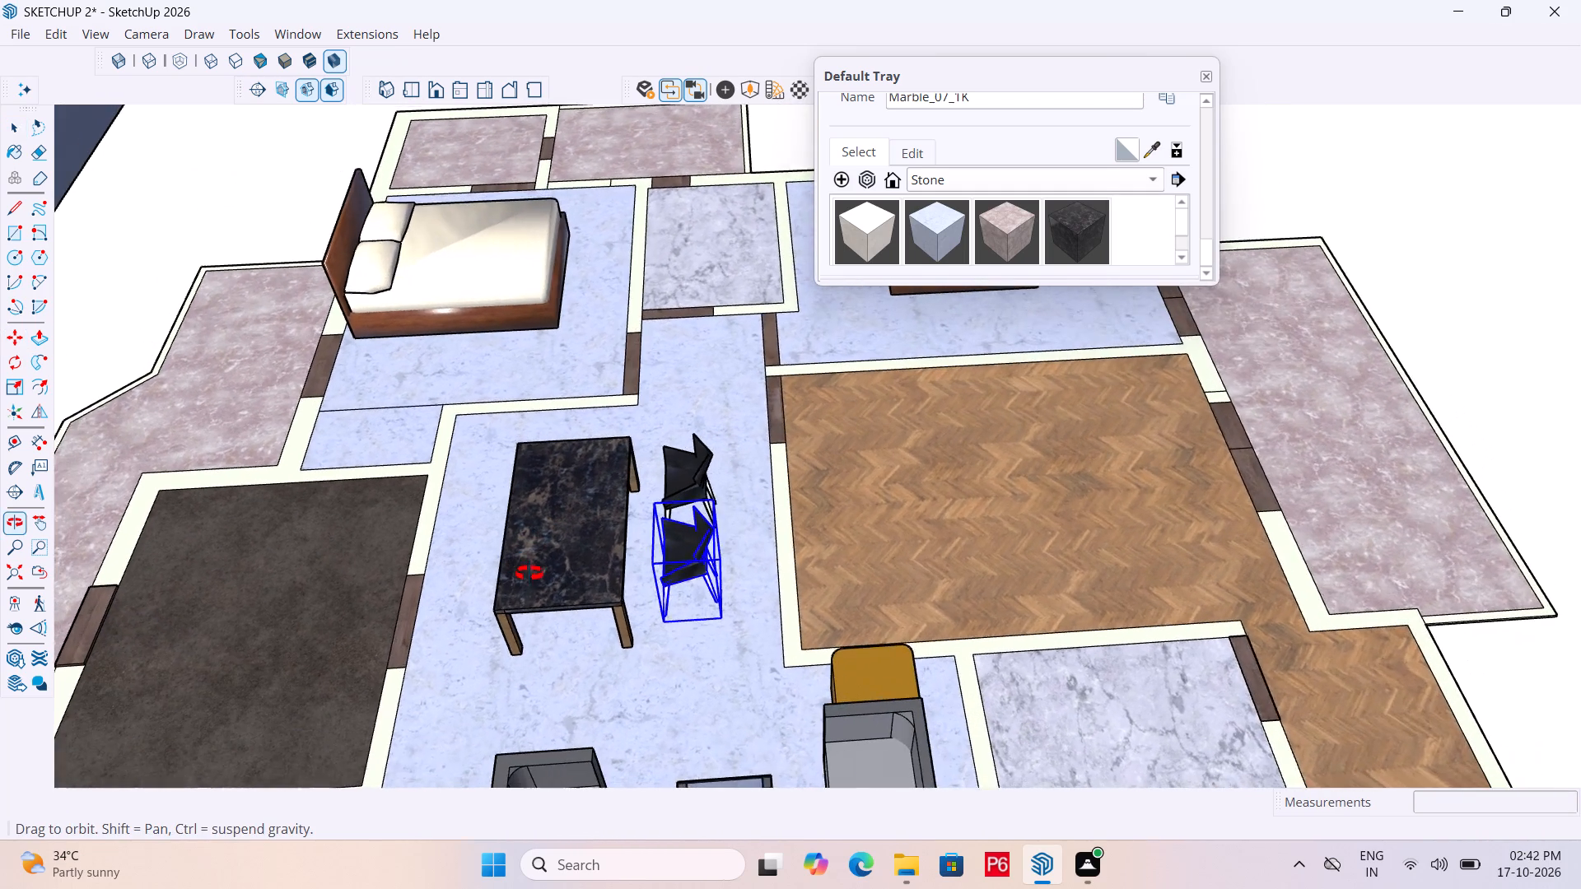
pyautogui.moveTo(529, 574); pyautogui.dragTo(529, 575, button='middle')
pyautogui.scroll(-1, 628, 585)
pyautogui.moveTo(628, 585); pyautogui.dragTo(651, 604, button='middle')
pyautogui.scroll(-4, 863, 374)
pyautogui.moveTo(891, 443); pyautogui.dragTo(882, 450, button='middle')
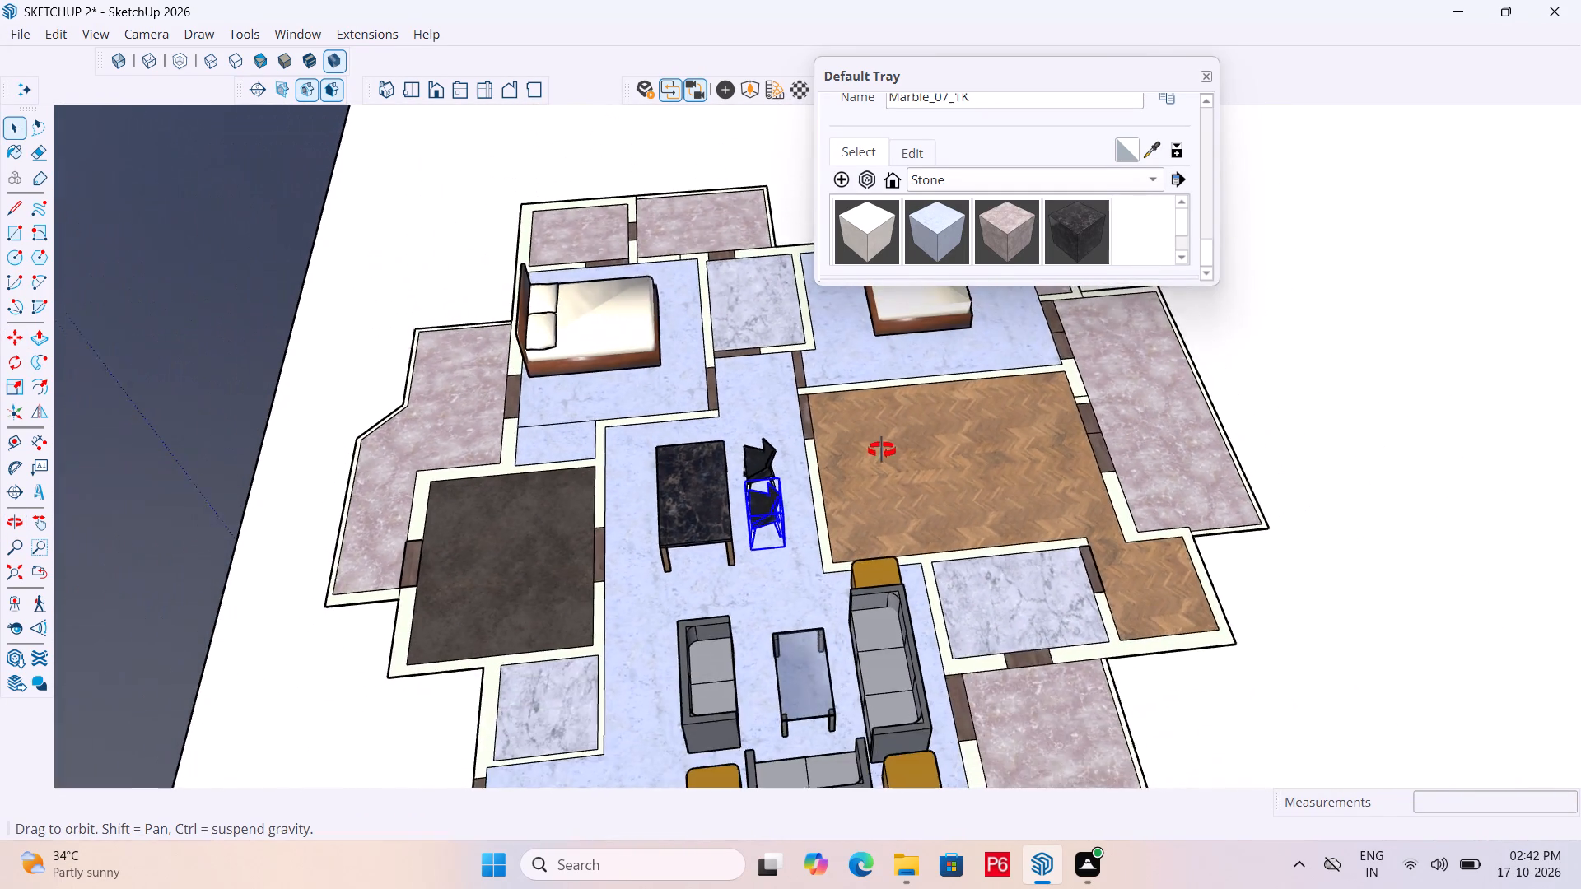
pyautogui.moveTo(882, 450); pyautogui.dragTo(884, 538, button='middle')
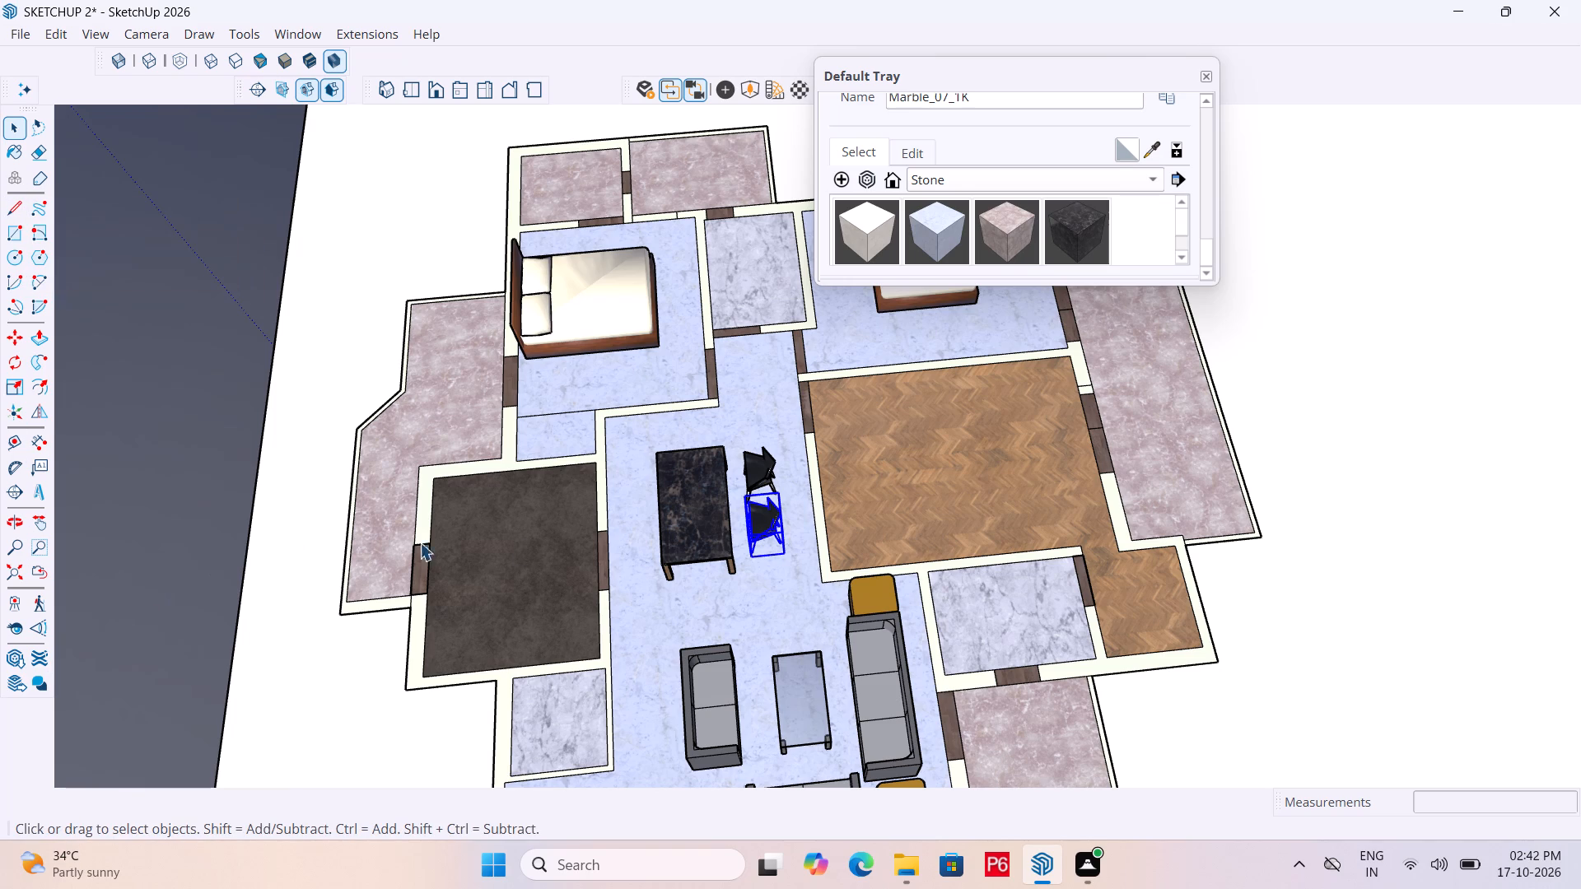
pyautogui.scroll(5, 744, 520)
pyautogui.scroll(6, 634, 556)
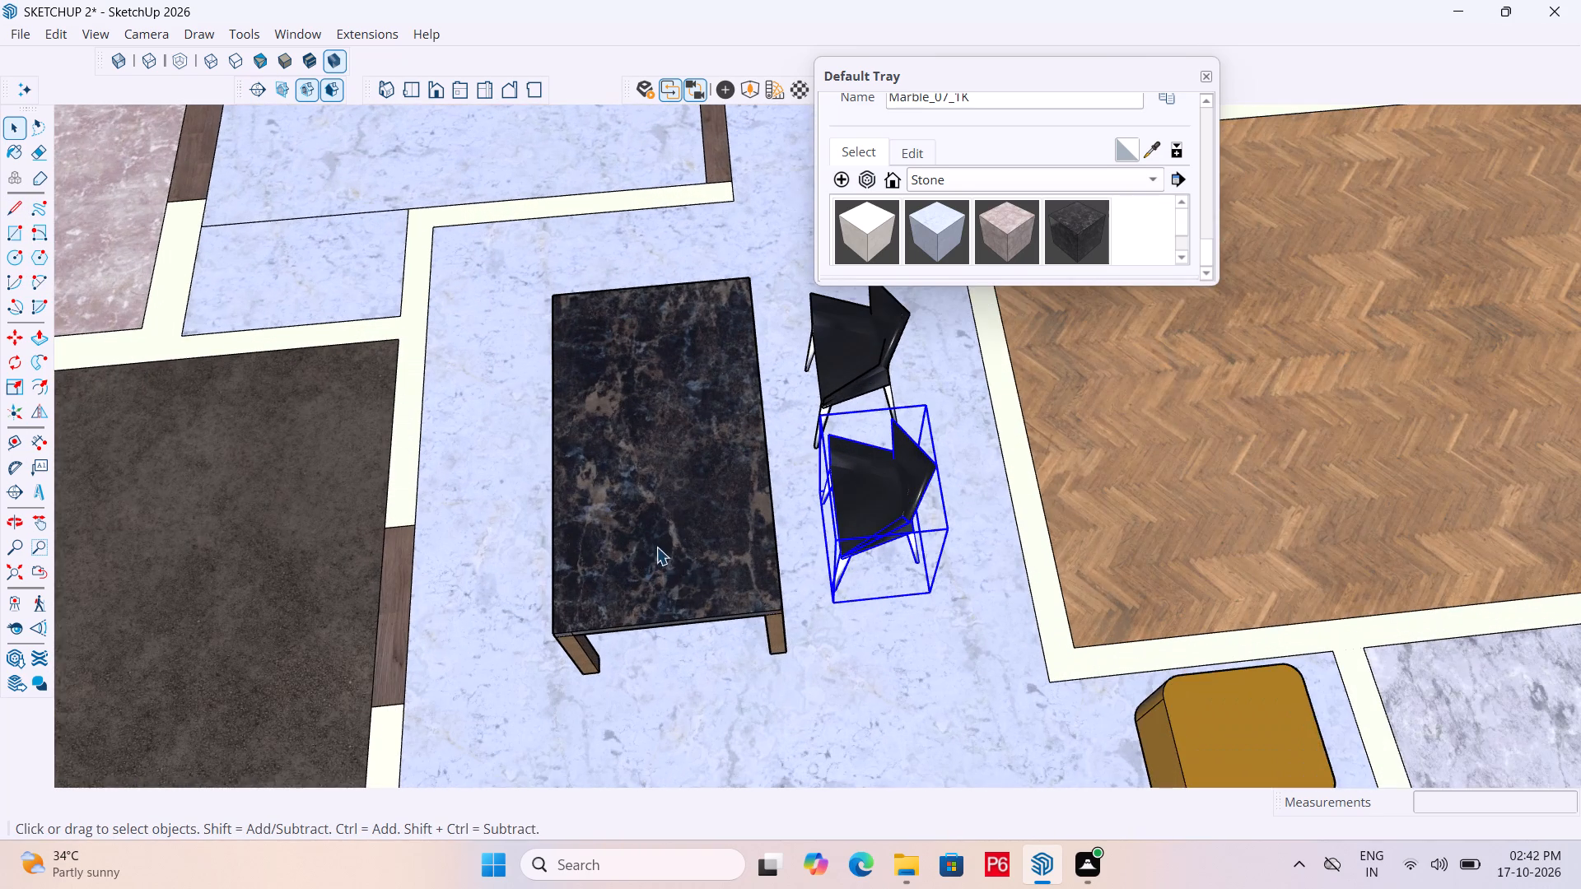
pyautogui.moveTo(702, 574); pyautogui.dragTo(916, 485, button='middle')
pyautogui.scroll(-5, 1027, 409)
pyautogui.moveTo(982, 490); pyautogui.dragTo(817, 507, button='middle')
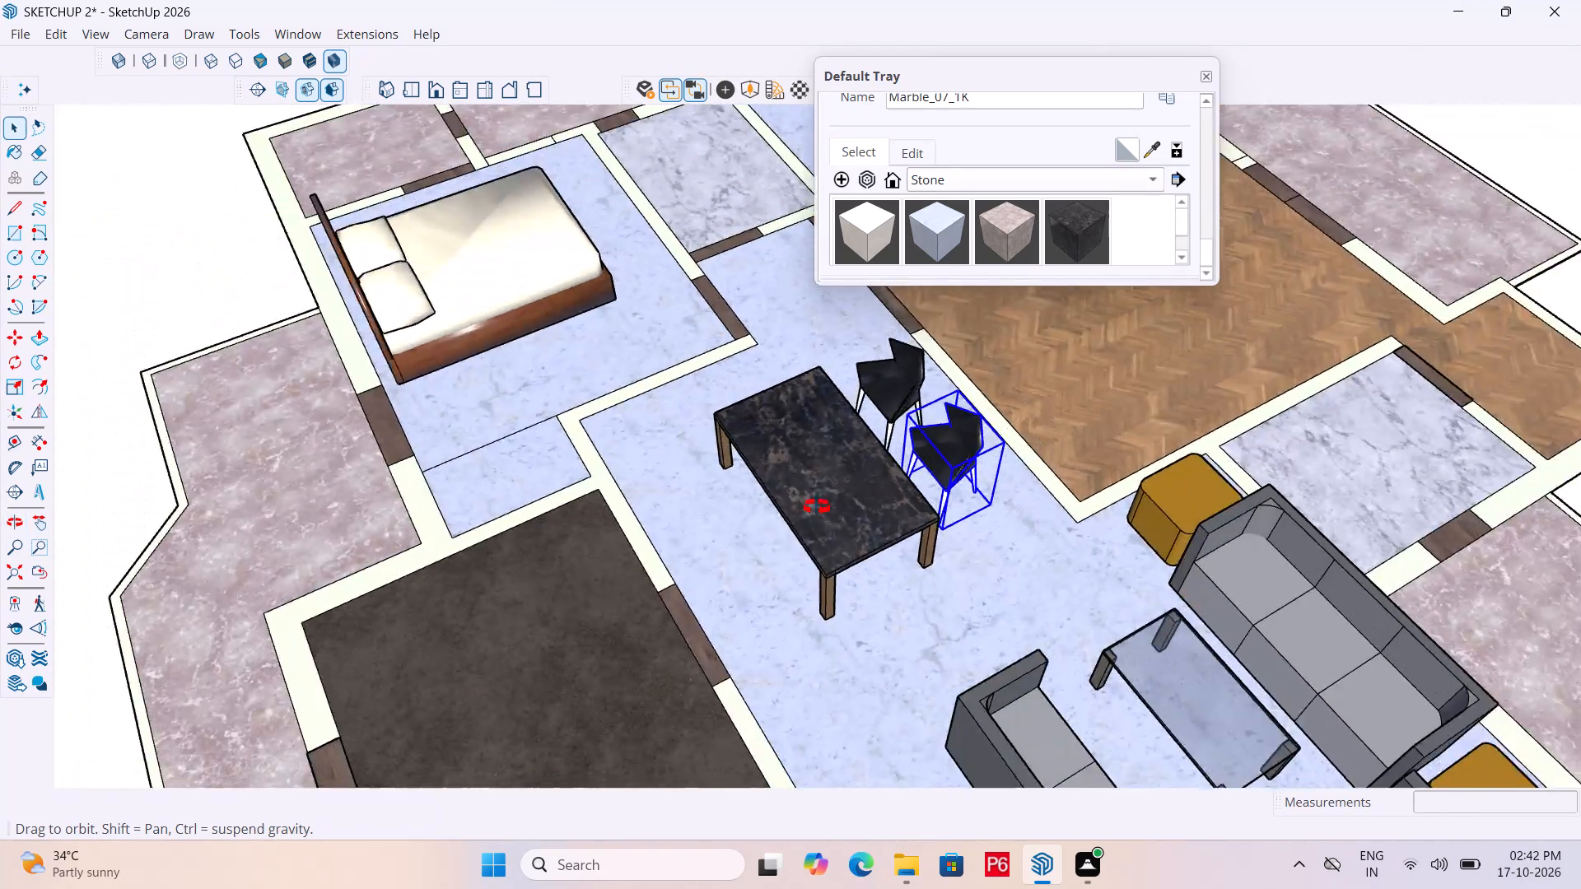
pyautogui.moveTo(817, 507); pyautogui.dragTo(836, 482, button='middle')
pyautogui.scroll(5, 836, 482)
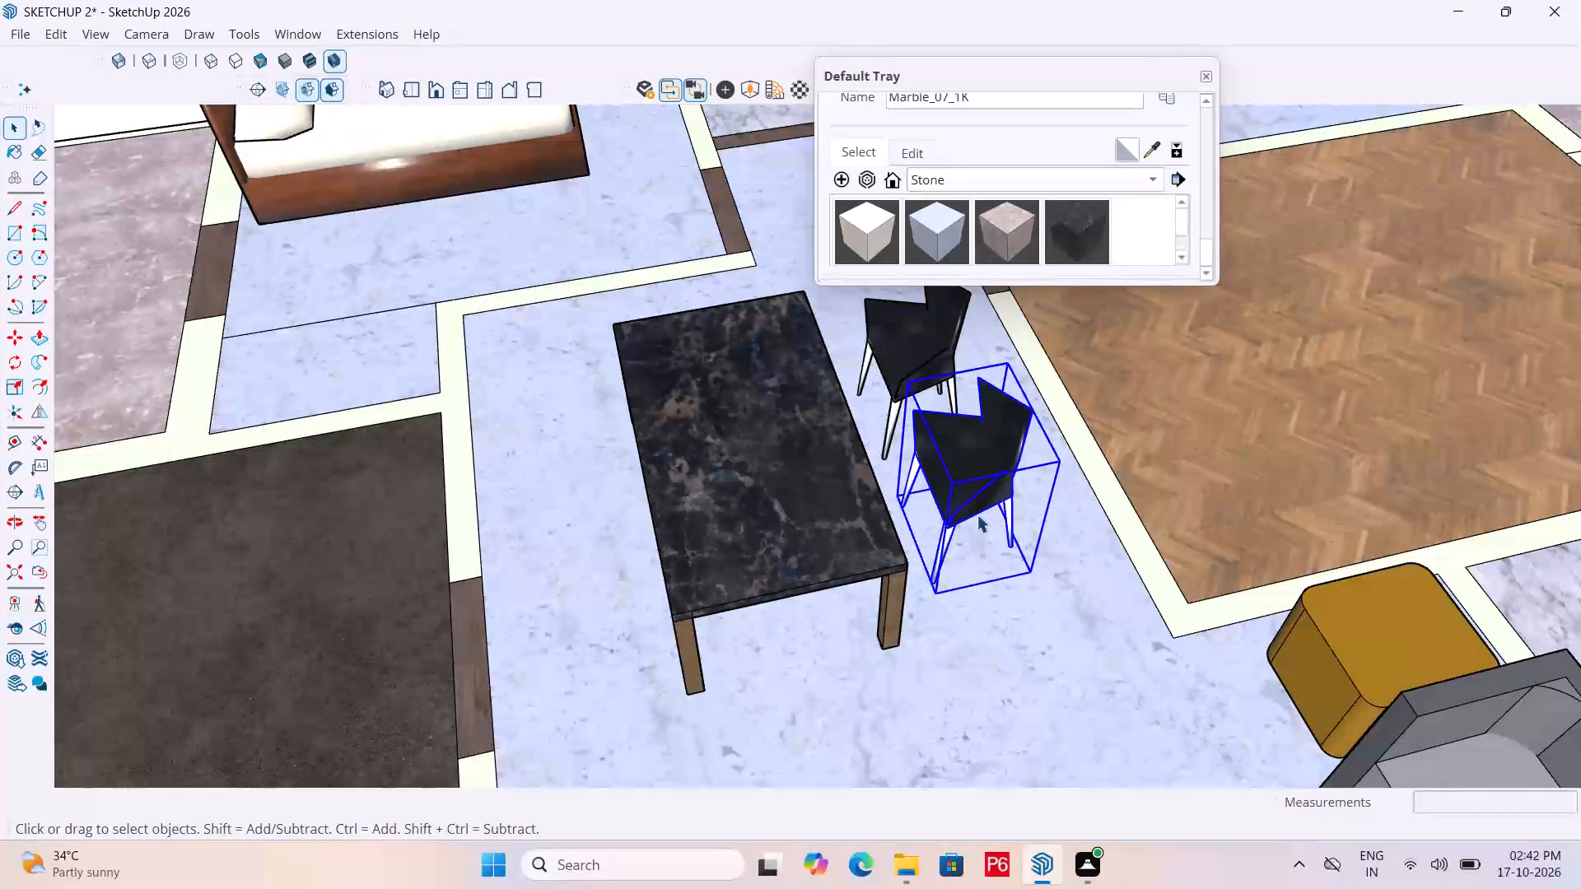
pyautogui.press('m')
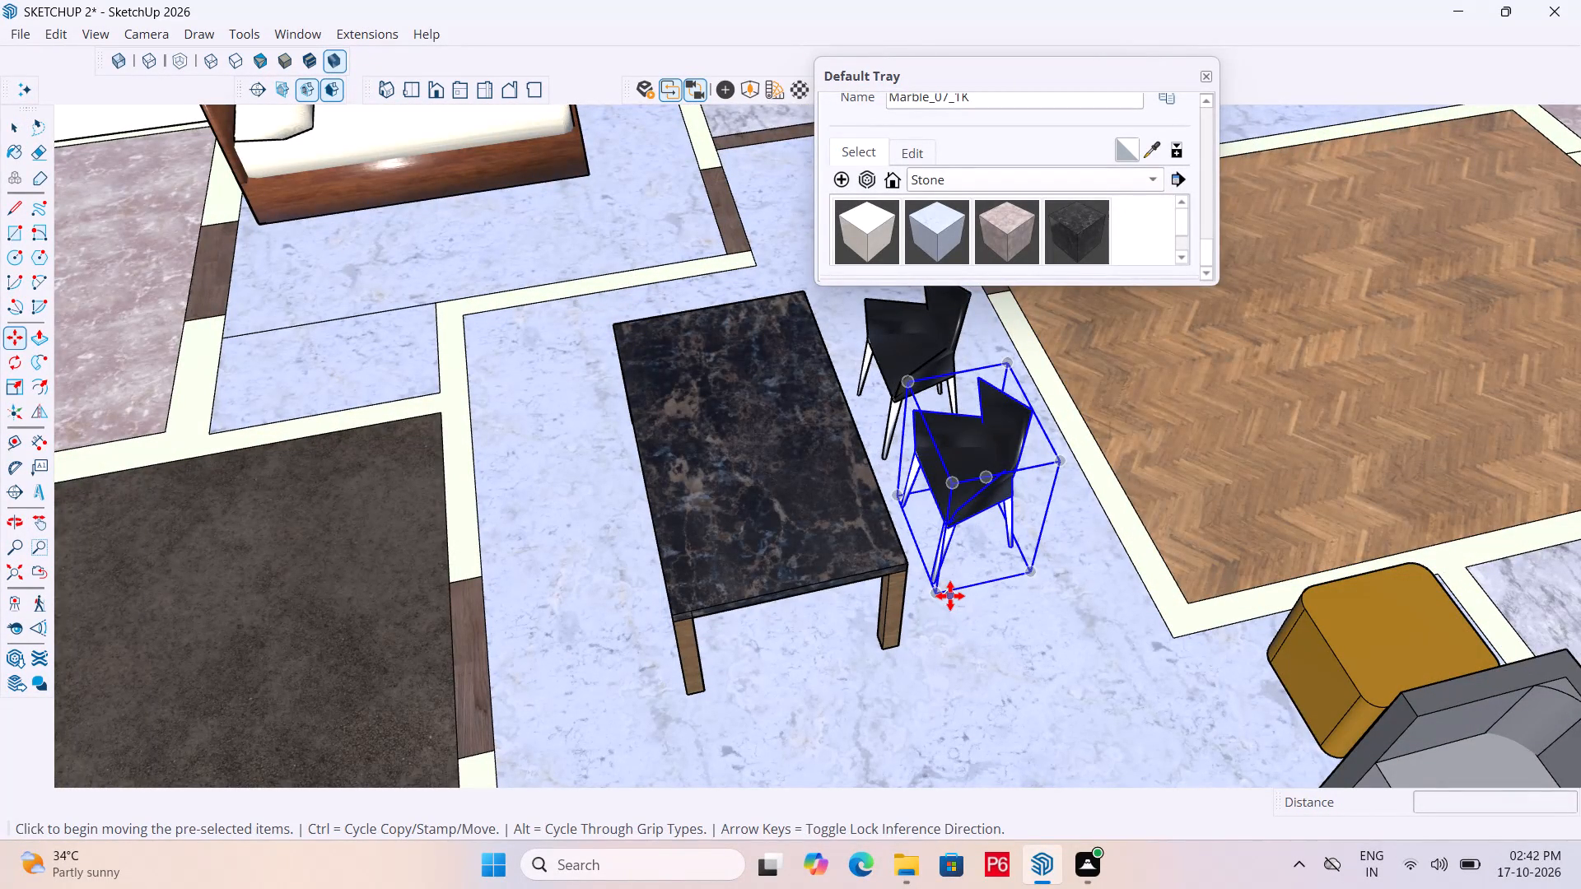
pyautogui.click(950, 595)
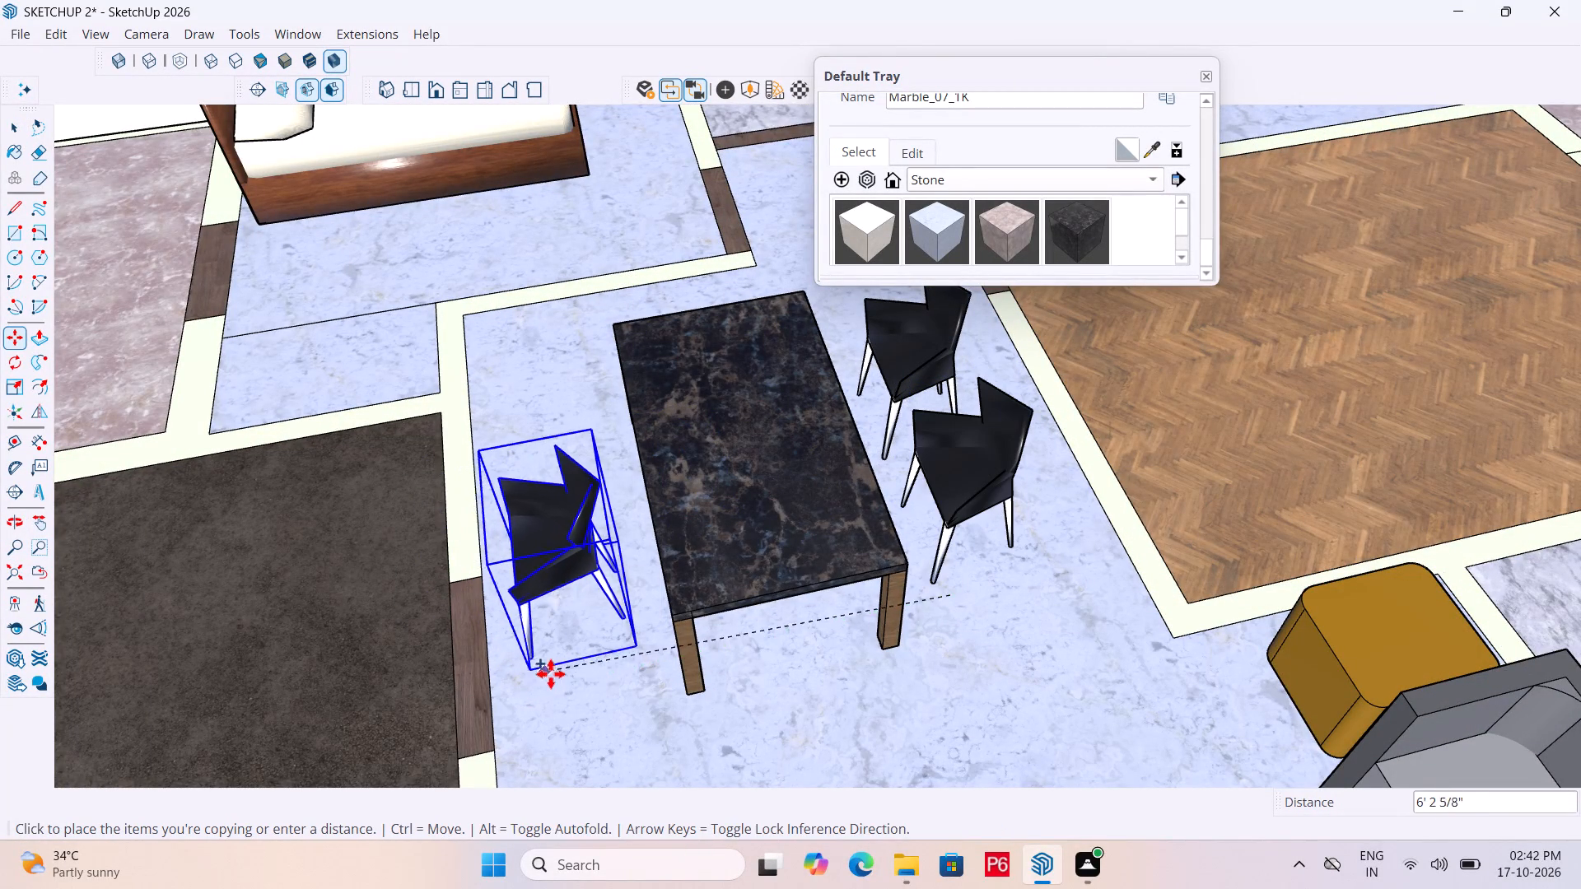
pyautogui.click(553, 675)
pyautogui.press('Escape')
# Rotate the copied chair 180 degrees on the floor plane so that it faces the table.
pyautogui.moveTo(553, 674); pyautogui.dragTo(804, 559, button='middle')
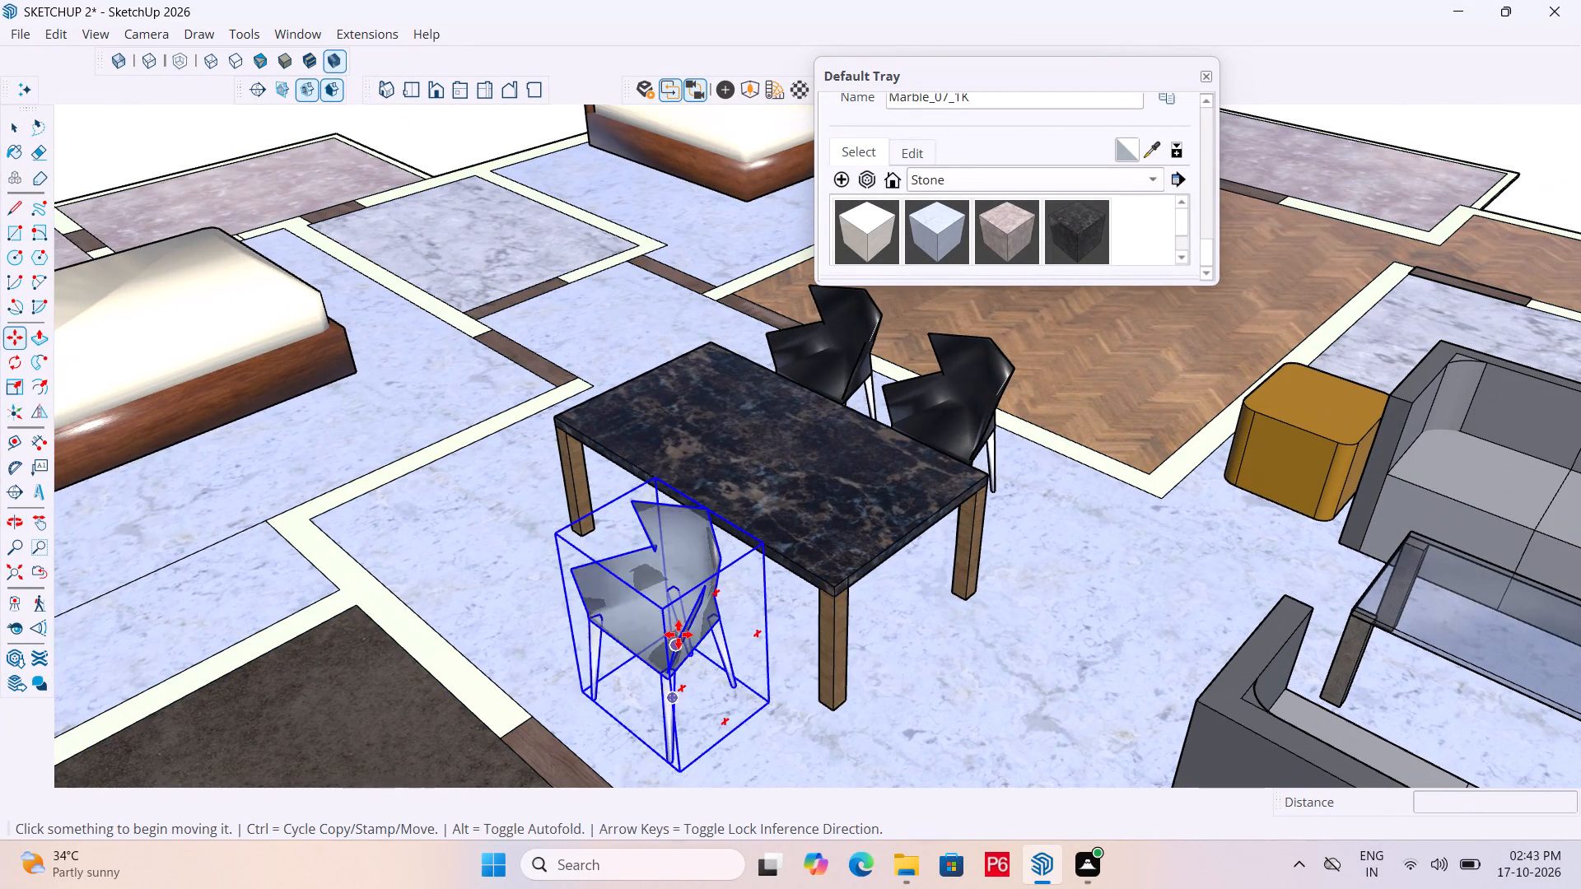
pyautogui.scroll(-6, 523, 486)
pyautogui.press('r')
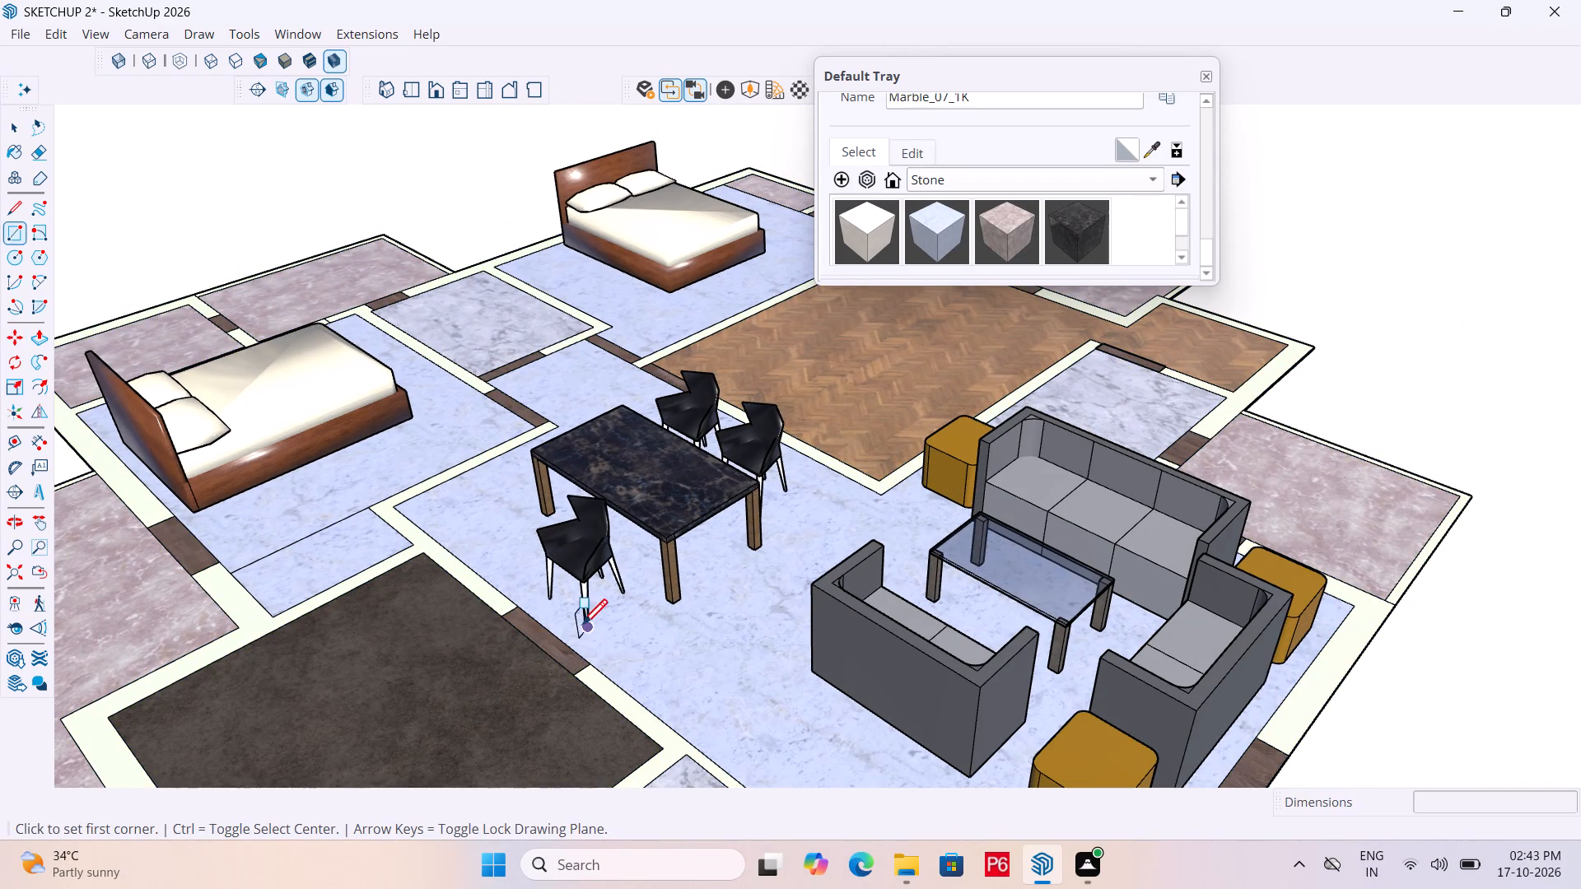
pyautogui.click(18, 365)
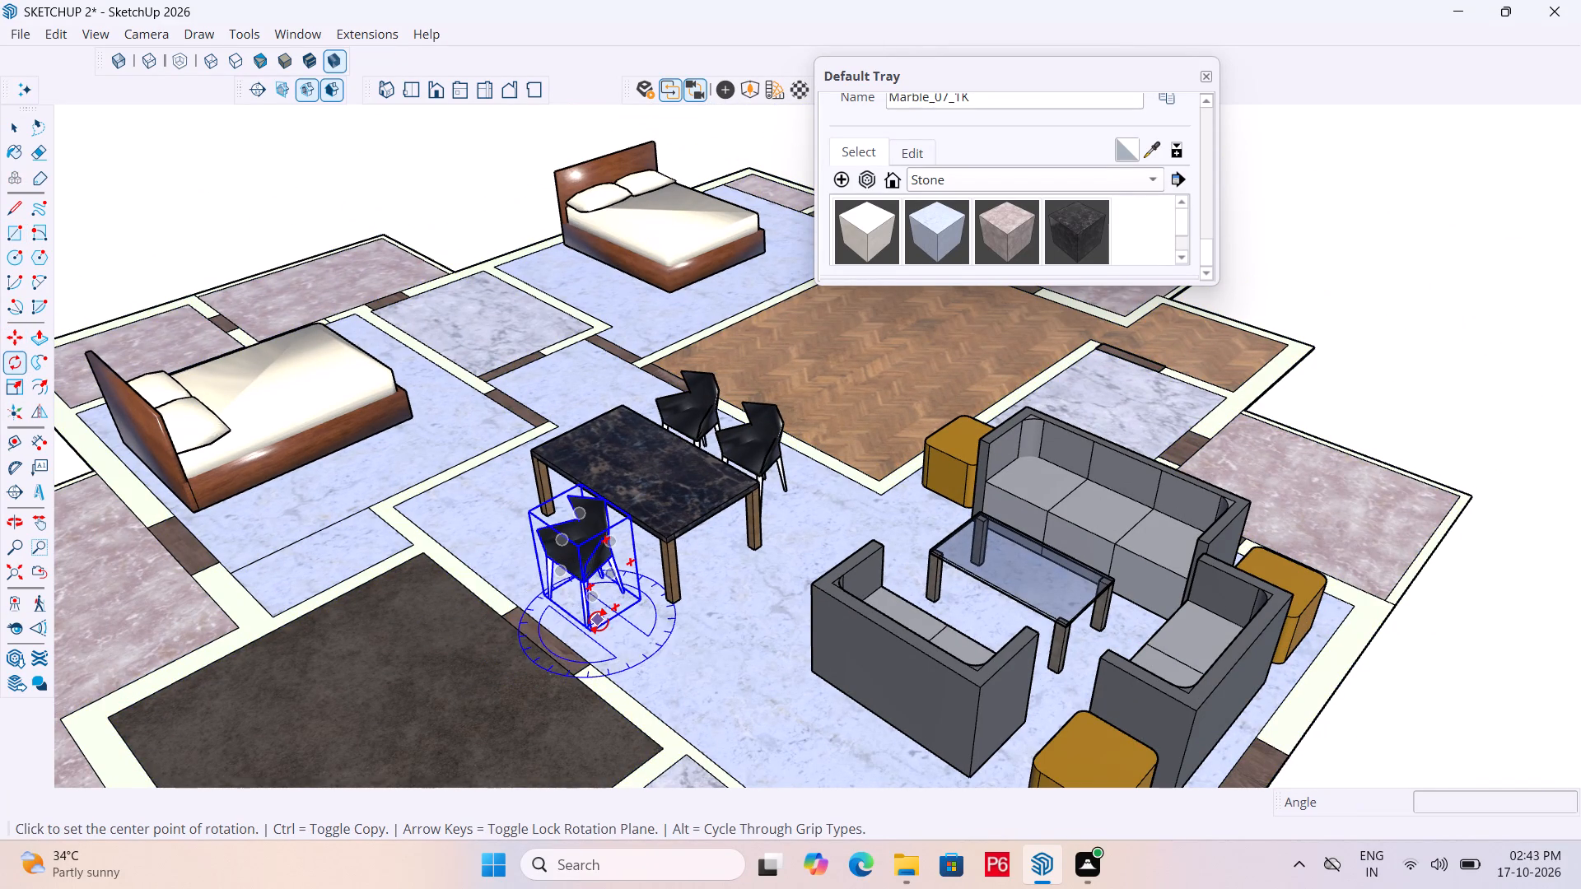
pyautogui.click(599, 619)
pyautogui.click(651, 663)
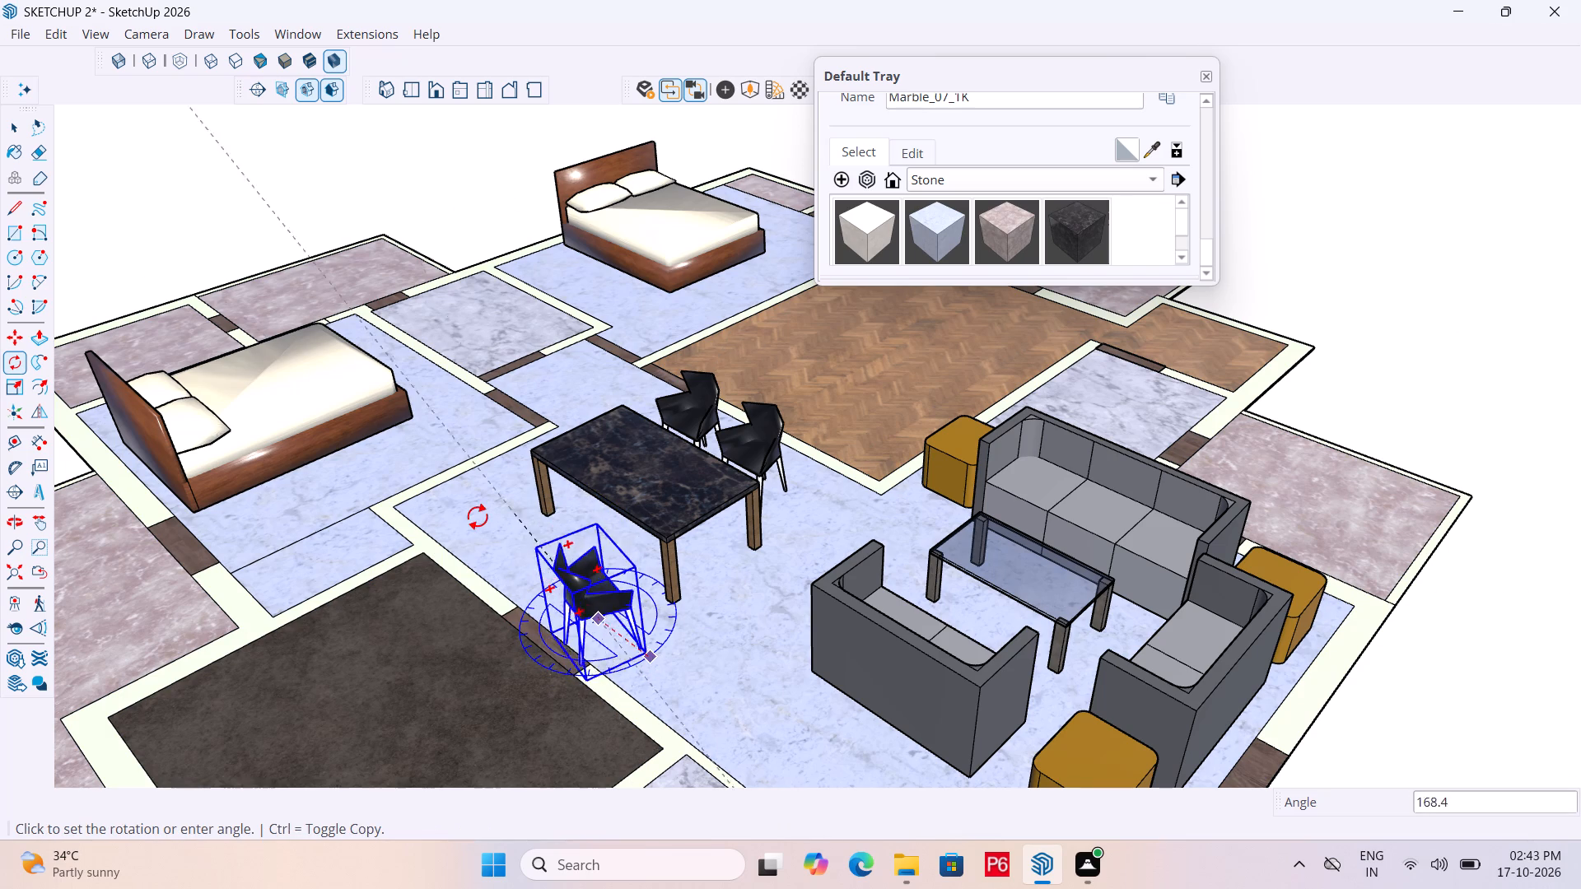
pyautogui.click(488, 542)
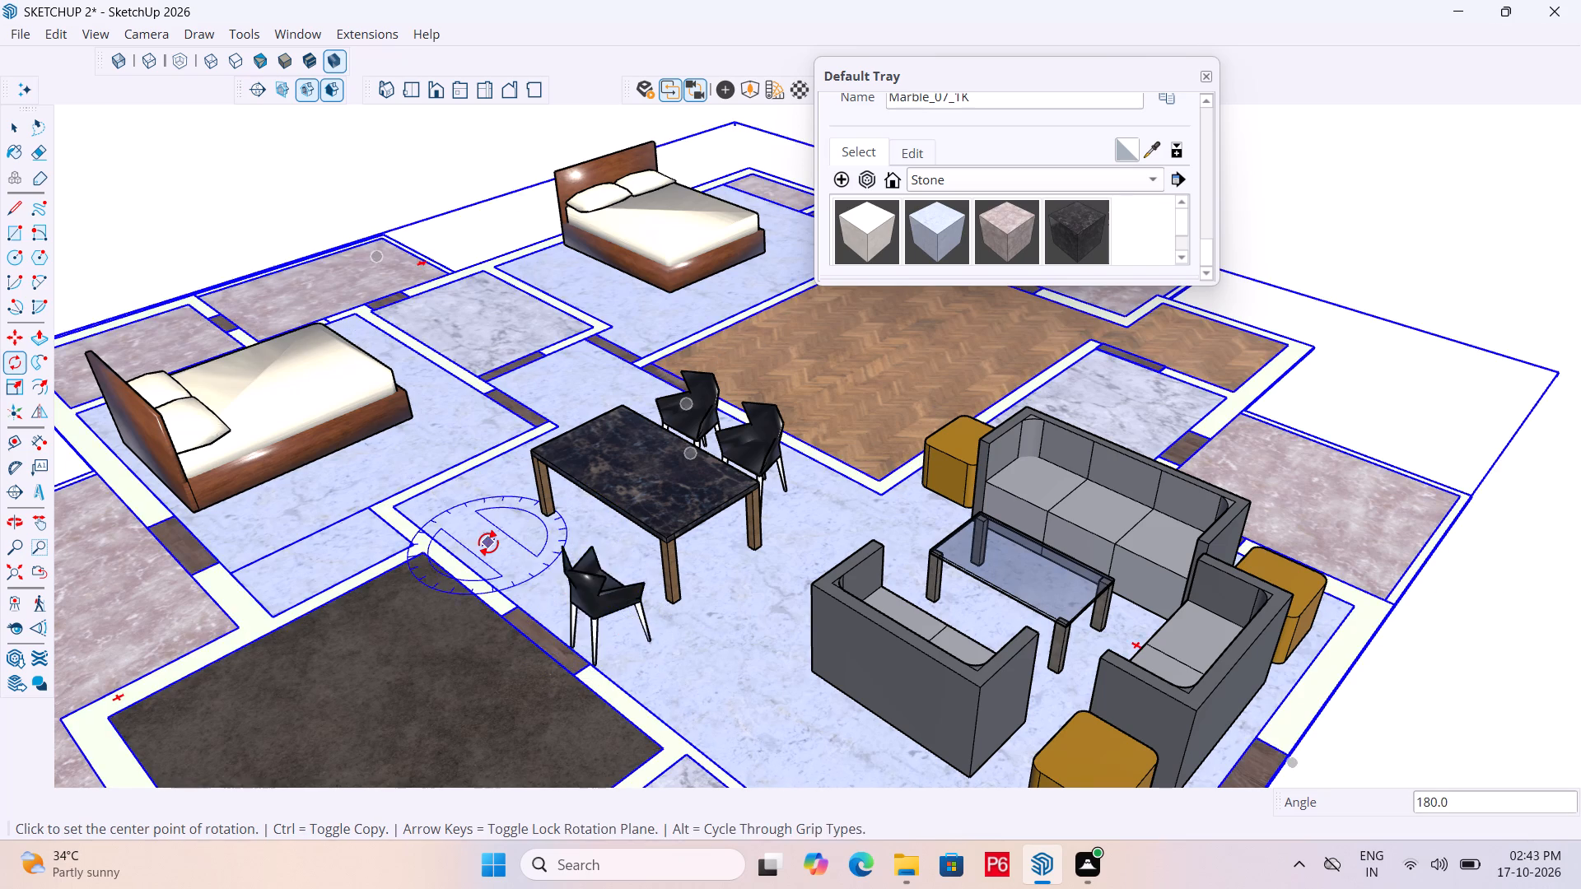
pyautogui.press('Escape')
pyautogui.press('space')
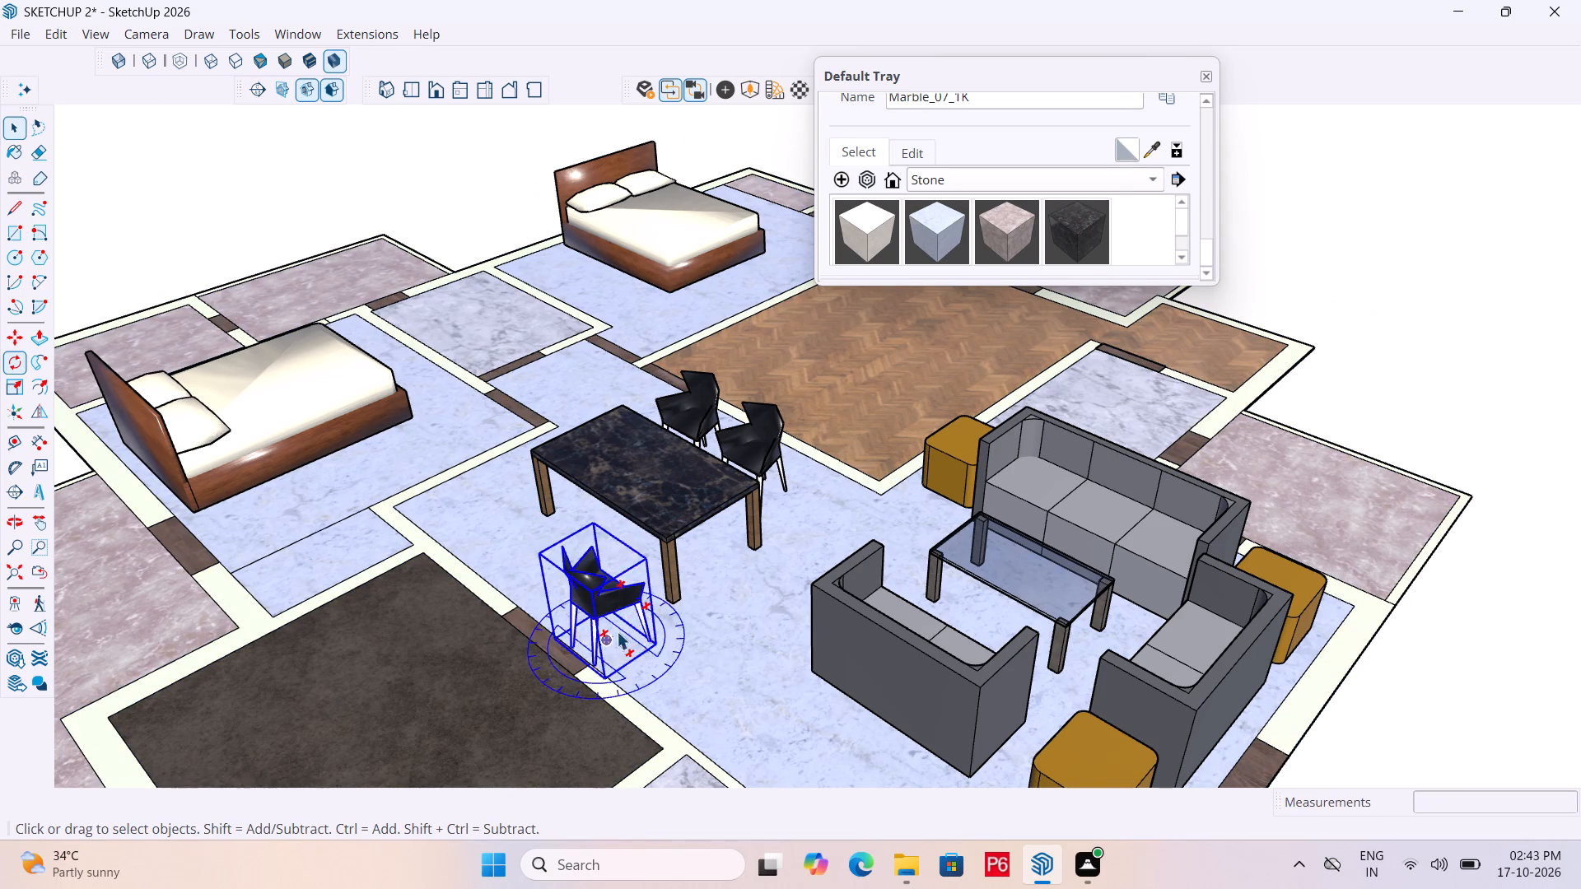
# Move the rotated chair about 1' 2" in beside the table's long side and nudge it toward the sofa end.
pyautogui.click(583, 605)
pyautogui.scroll(7, 670, 645)
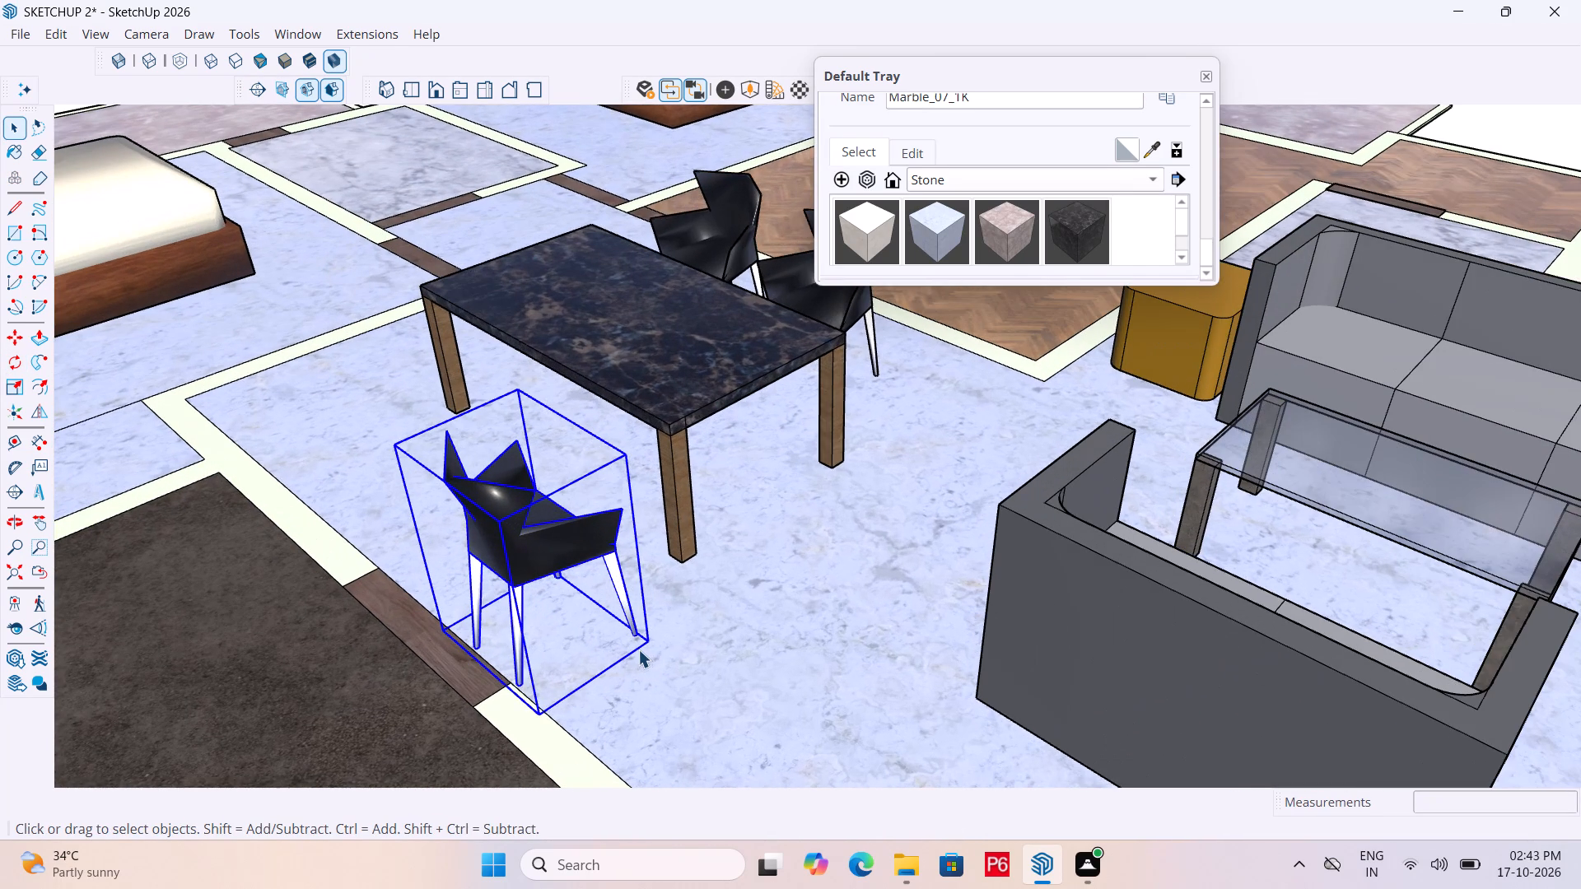
pyautogui.press('m')
pyautogui.click(650, 646)
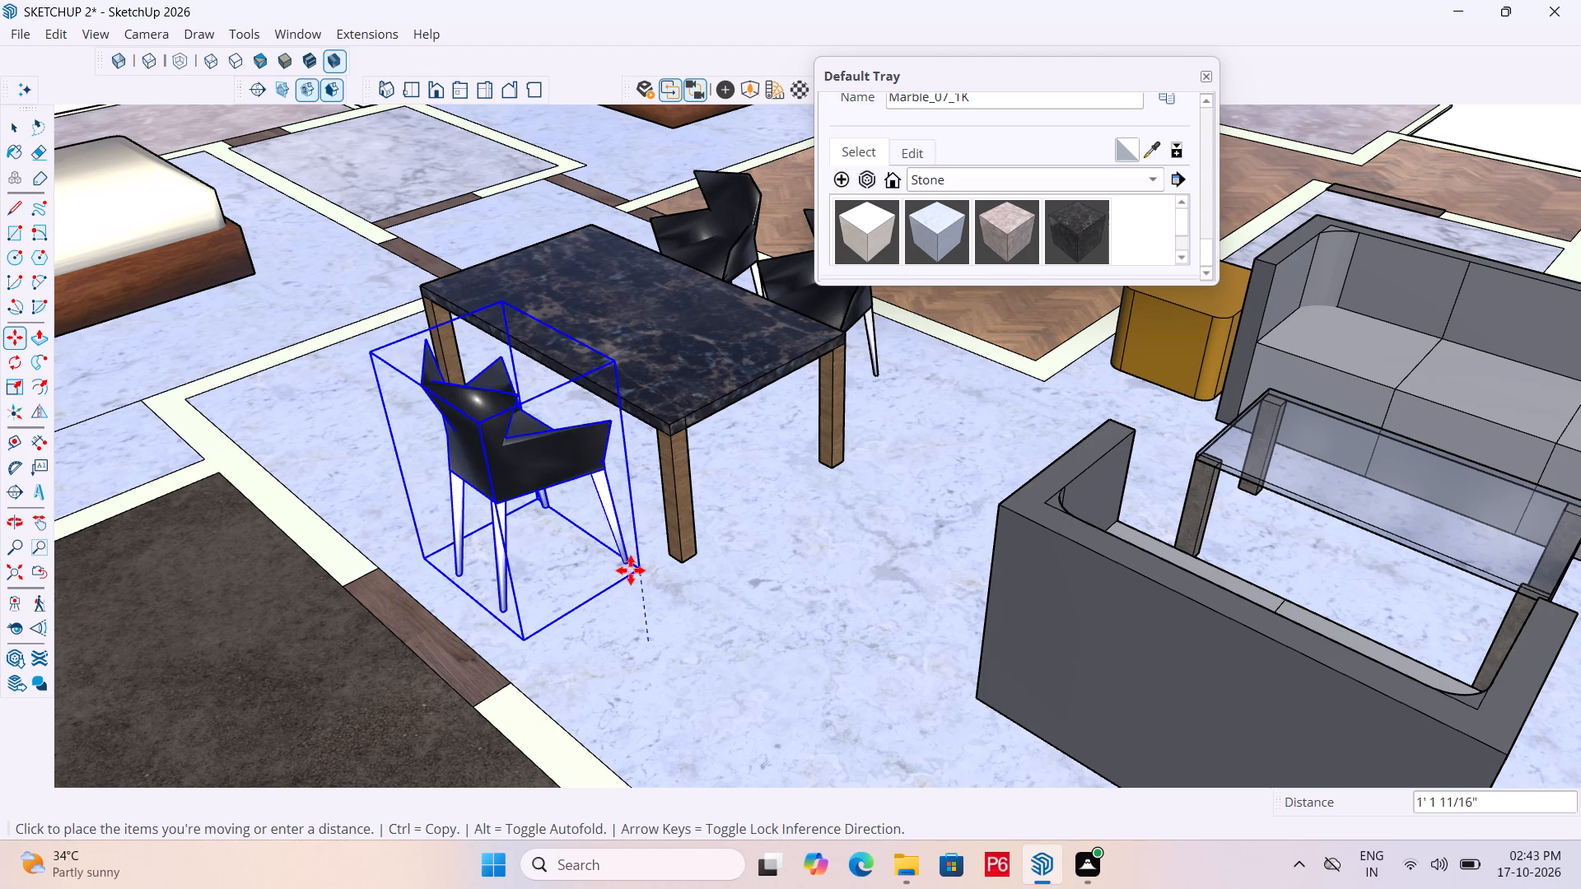
pyautogui.click(631, 570)
pyautogui.scroll(-2, 617, 556)
pyautogui.moveTo(592, 556); pyautogui.dragTo(47, 568, button='middle')
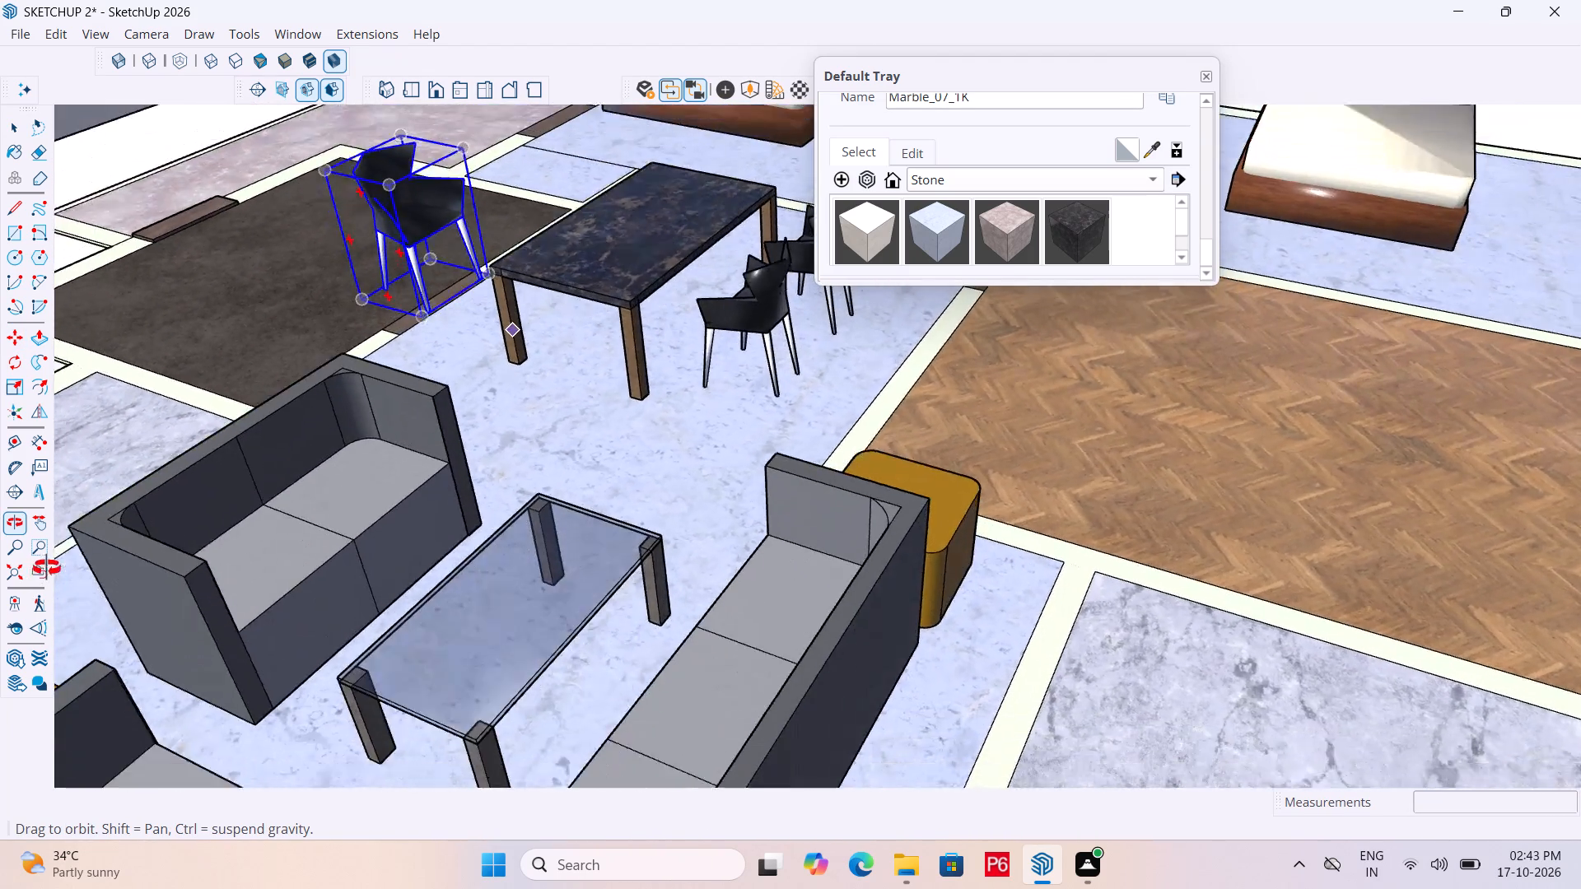
pyautogui.moveTo(47, 568); pyautogui.dragTo(74, 546, button='middle')
pyautogui.moveTo(100, 524); pyautogui.dragTo(587, 411, button='middle')
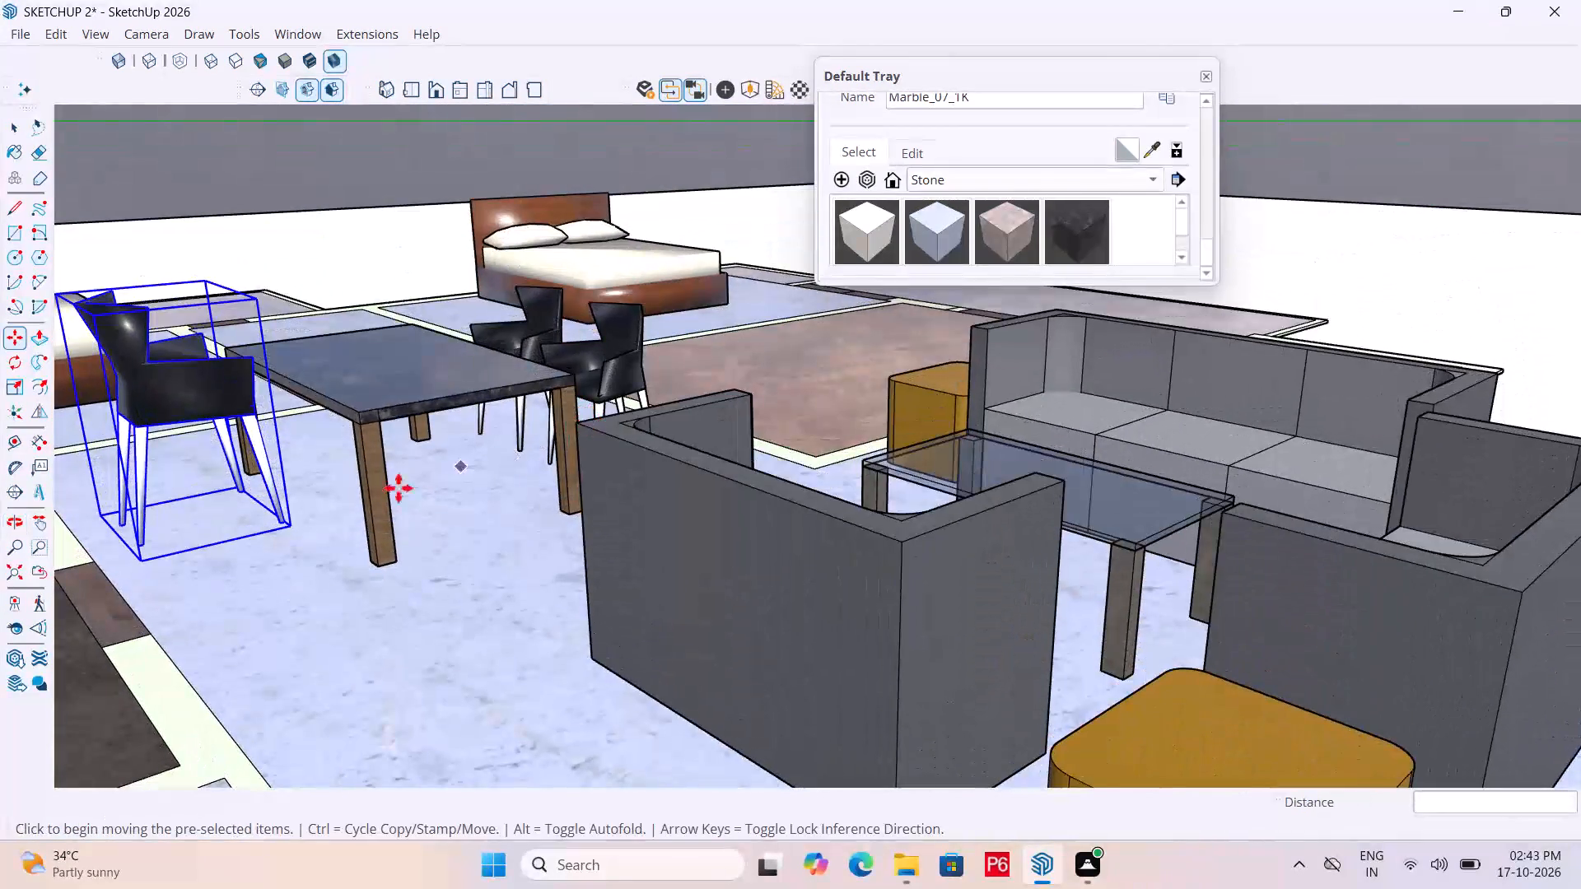
pyautogui.click(296, 518)
pyautogui.moveTo(316, 570); pyautogui.dragTo(316, 561)
pyautogui.scroll(-2, 310, 482)
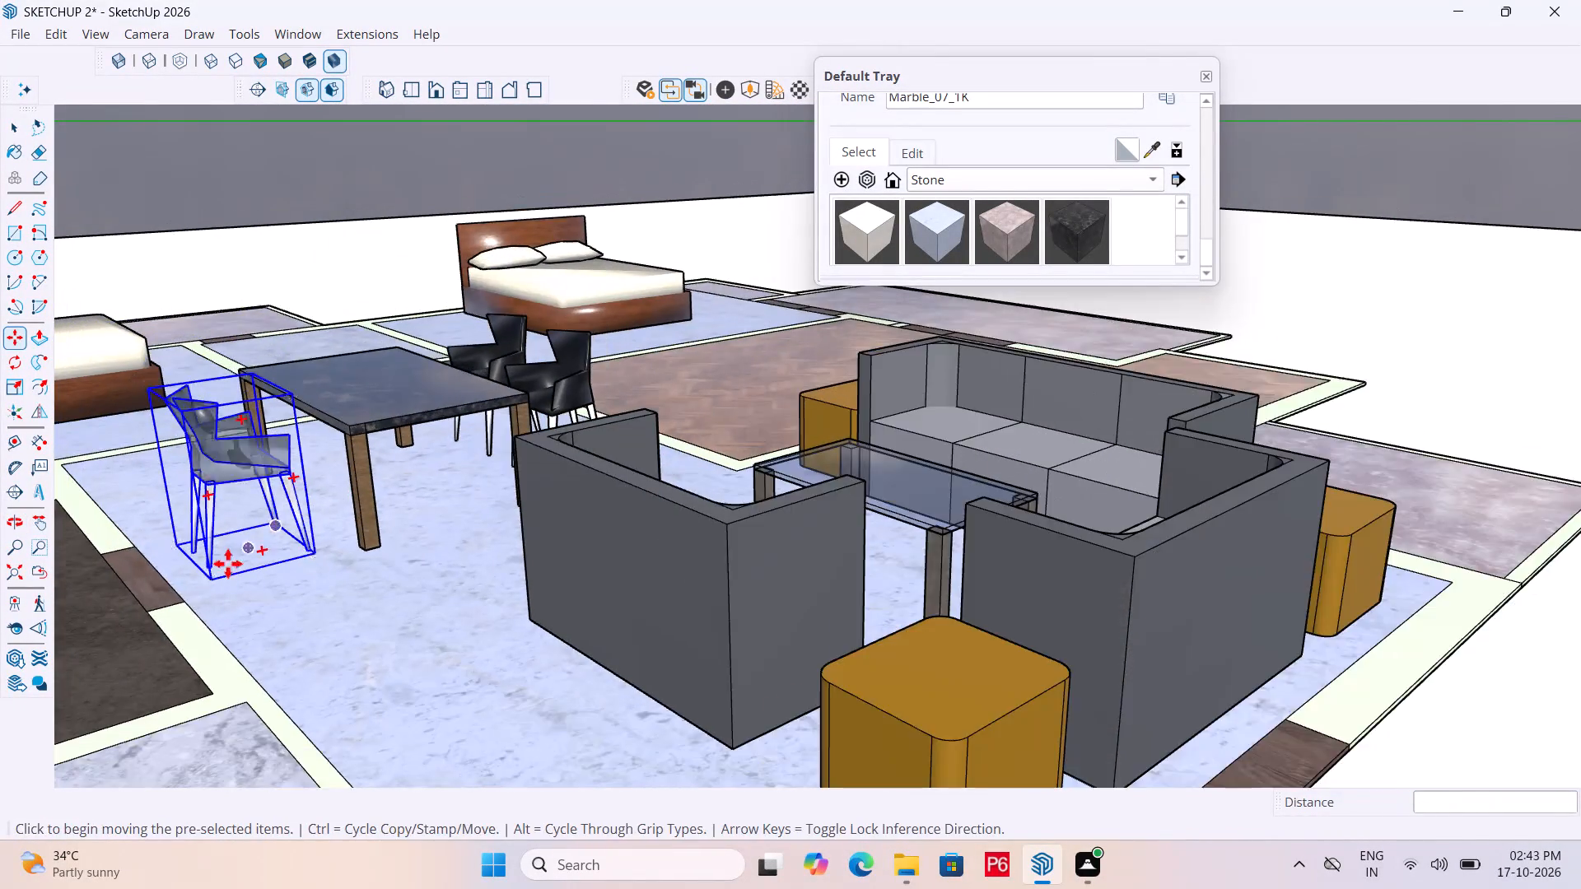
# Copy the rotated chair about 2' 7" along the same long side, toward the table's other end.
pyautogui.moveTo(203, 585); pyautogui.dragTo(0, 673, button='middle')
pyautogui.moveTo(570, 455); pyautogui.dragTo(775, 611, button='middle')
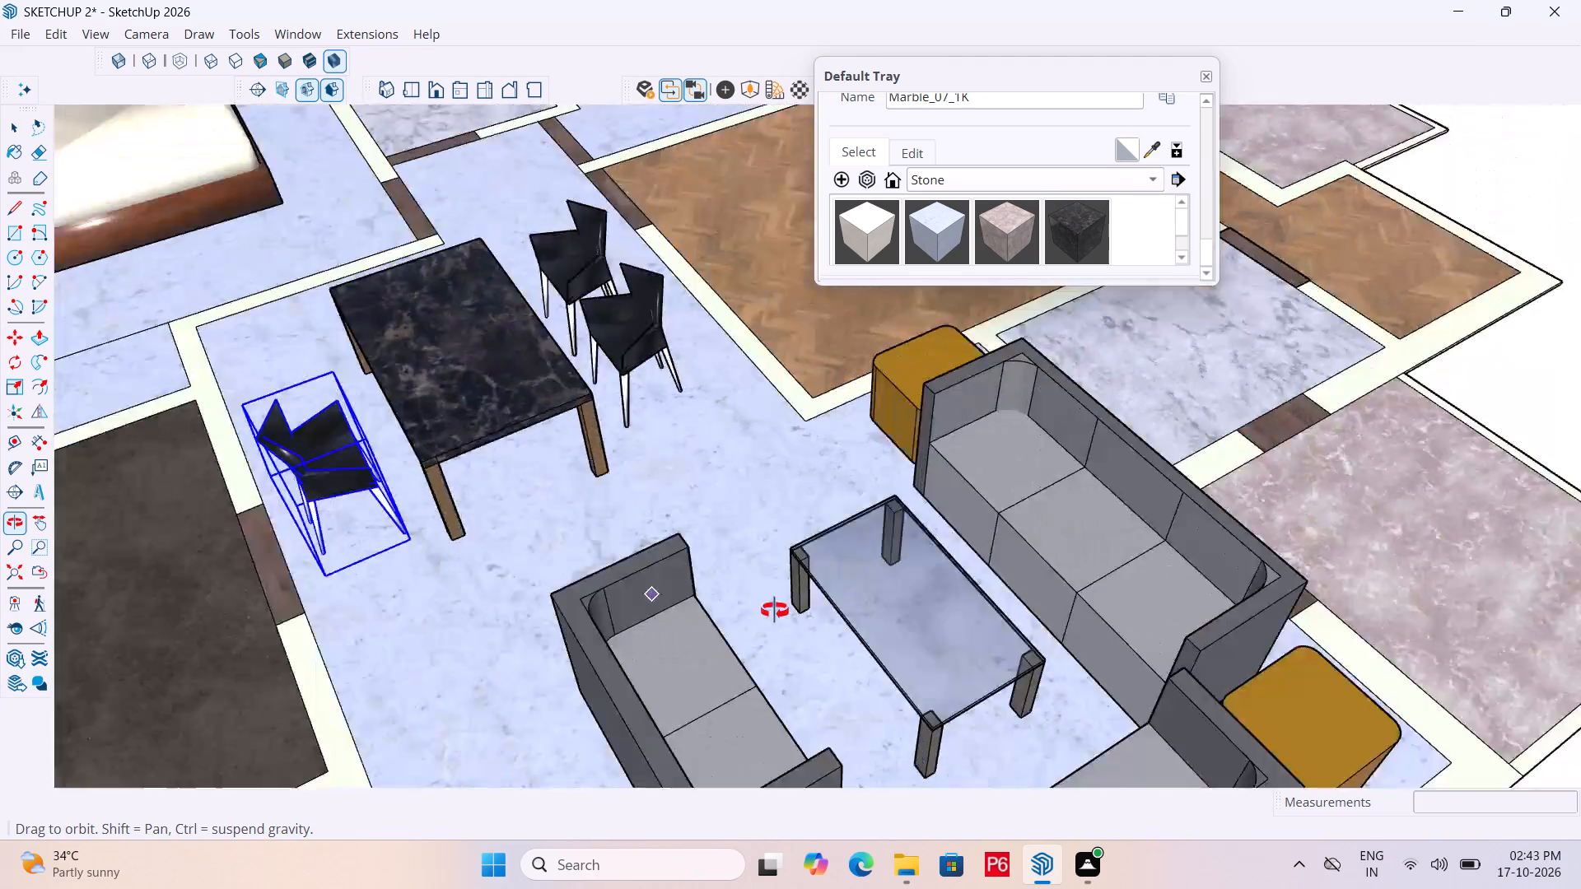
pyautogui.moveTo(775, 611); pyautogui.dragTo(994, 611, button='middle')
pyautogui.moveTo(464, 467); pyautogui.dragTo(625, 471, button='middle')
pyautogui.scroll(-5, 539, 366)
pyautogui.scroll(4, 472, 670)
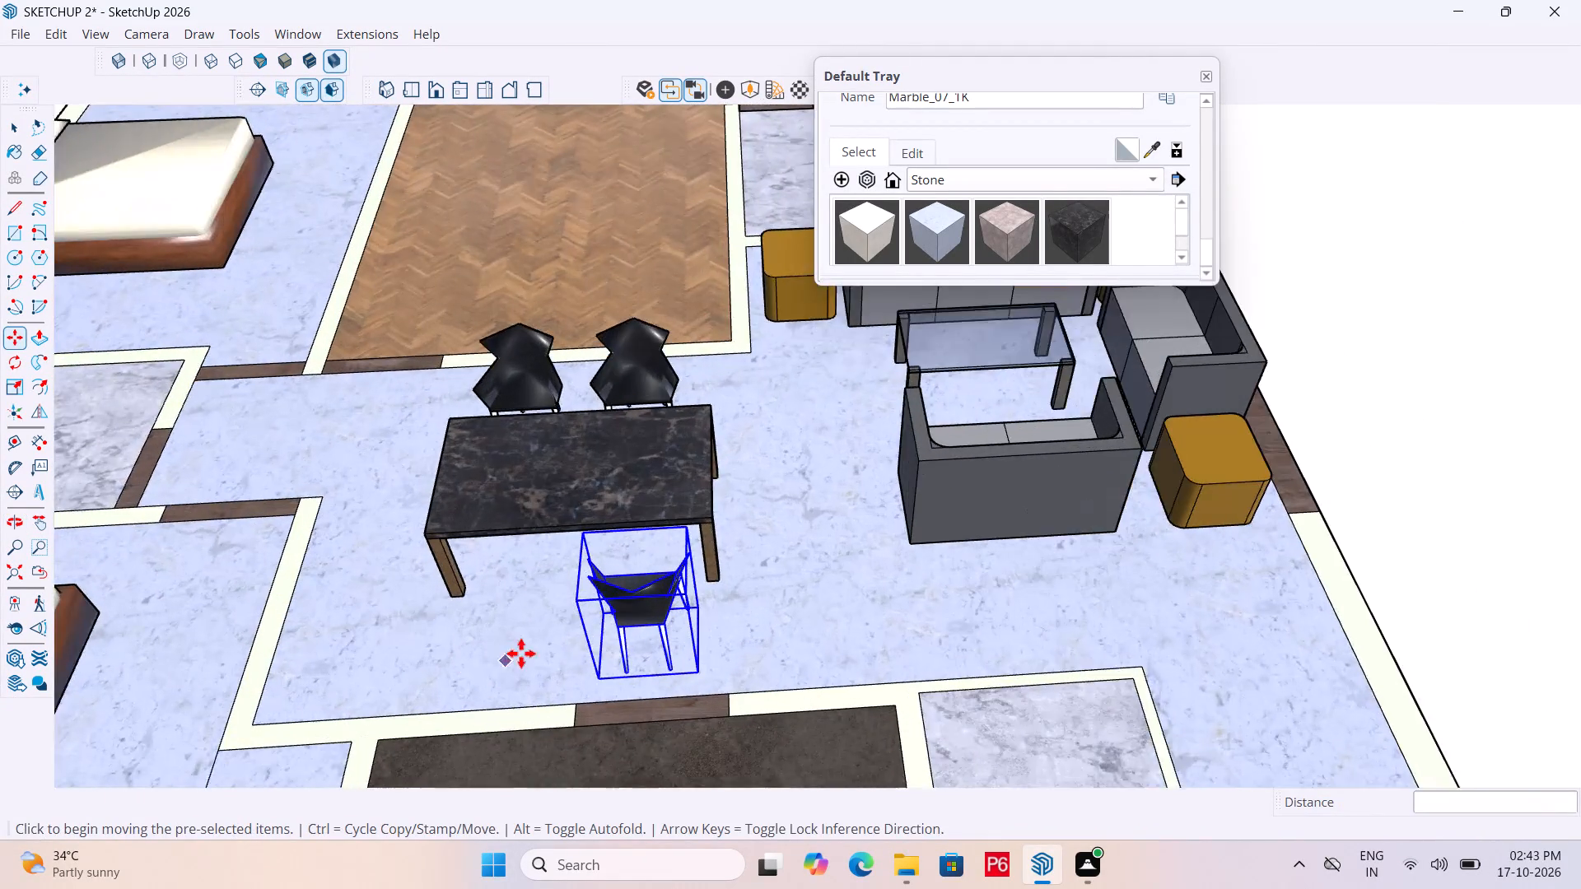
pyautogui.moveTo(599, 651); pyautogui.dragTo(813, 598, button='middle')
pyautogui.click(788, 705)
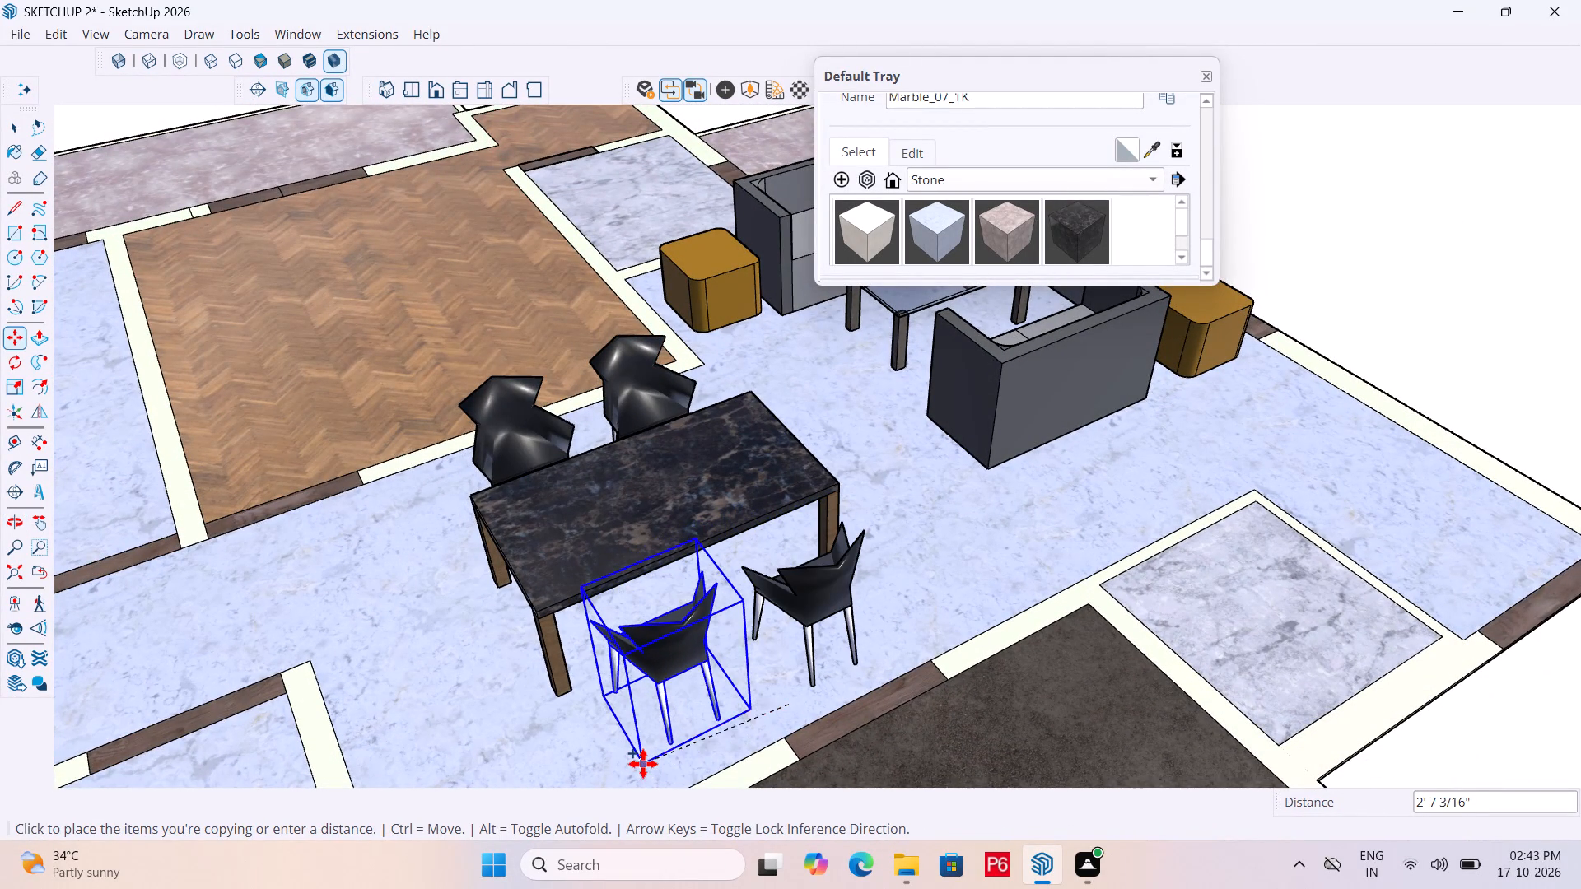
pyautogui.click(650, 767)
pyautogui.press('space')
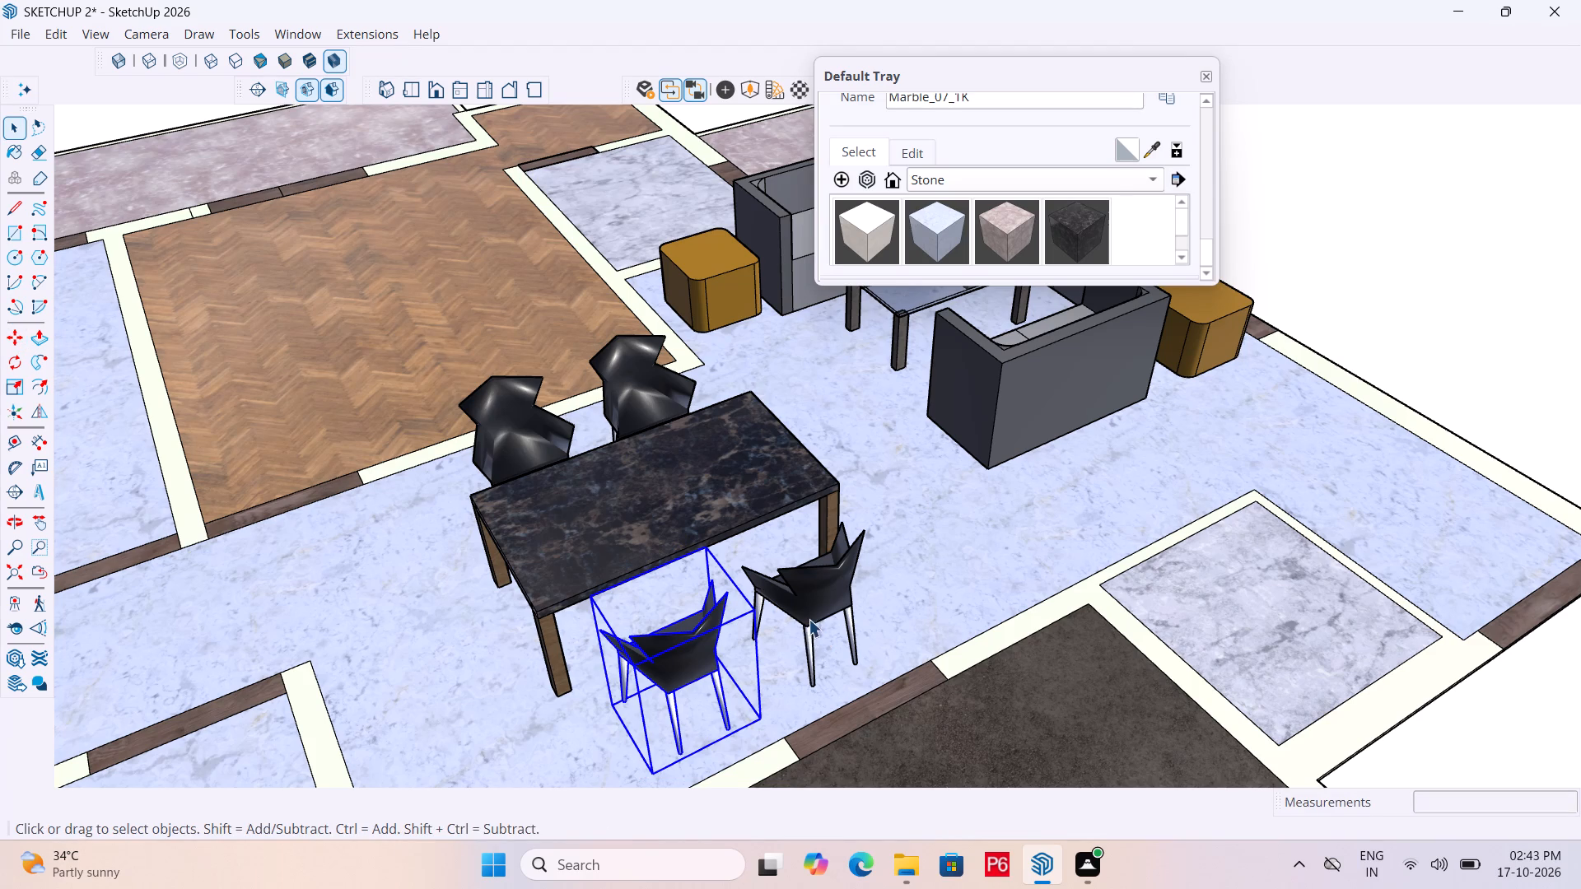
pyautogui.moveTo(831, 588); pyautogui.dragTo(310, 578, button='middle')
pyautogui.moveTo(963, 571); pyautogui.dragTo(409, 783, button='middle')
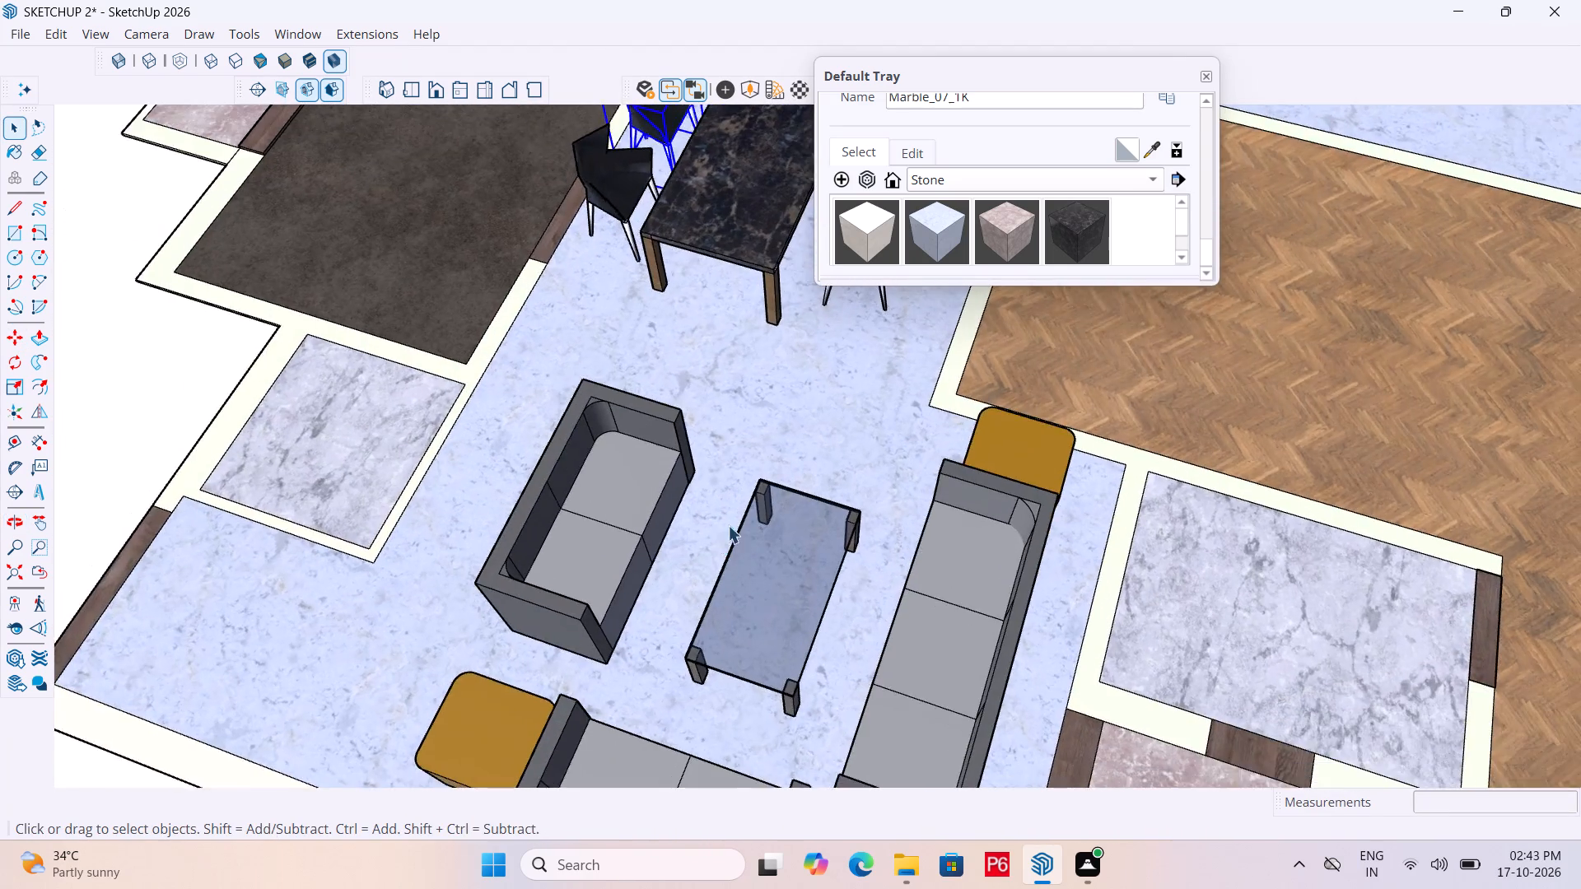
# Save the model with the second copied chair in place beside the table.
pyautogui.scroll(-6, 816, 502)
pyautogui.hotkey('ctrl', 's')
pyautogui.hotkey('ctrl', 's')
pyautogui.hotkey('ctrl', 's')
pyautogui.hotkey('ctrl', 's')
pyautogui.hotkey('ctrl', 's')
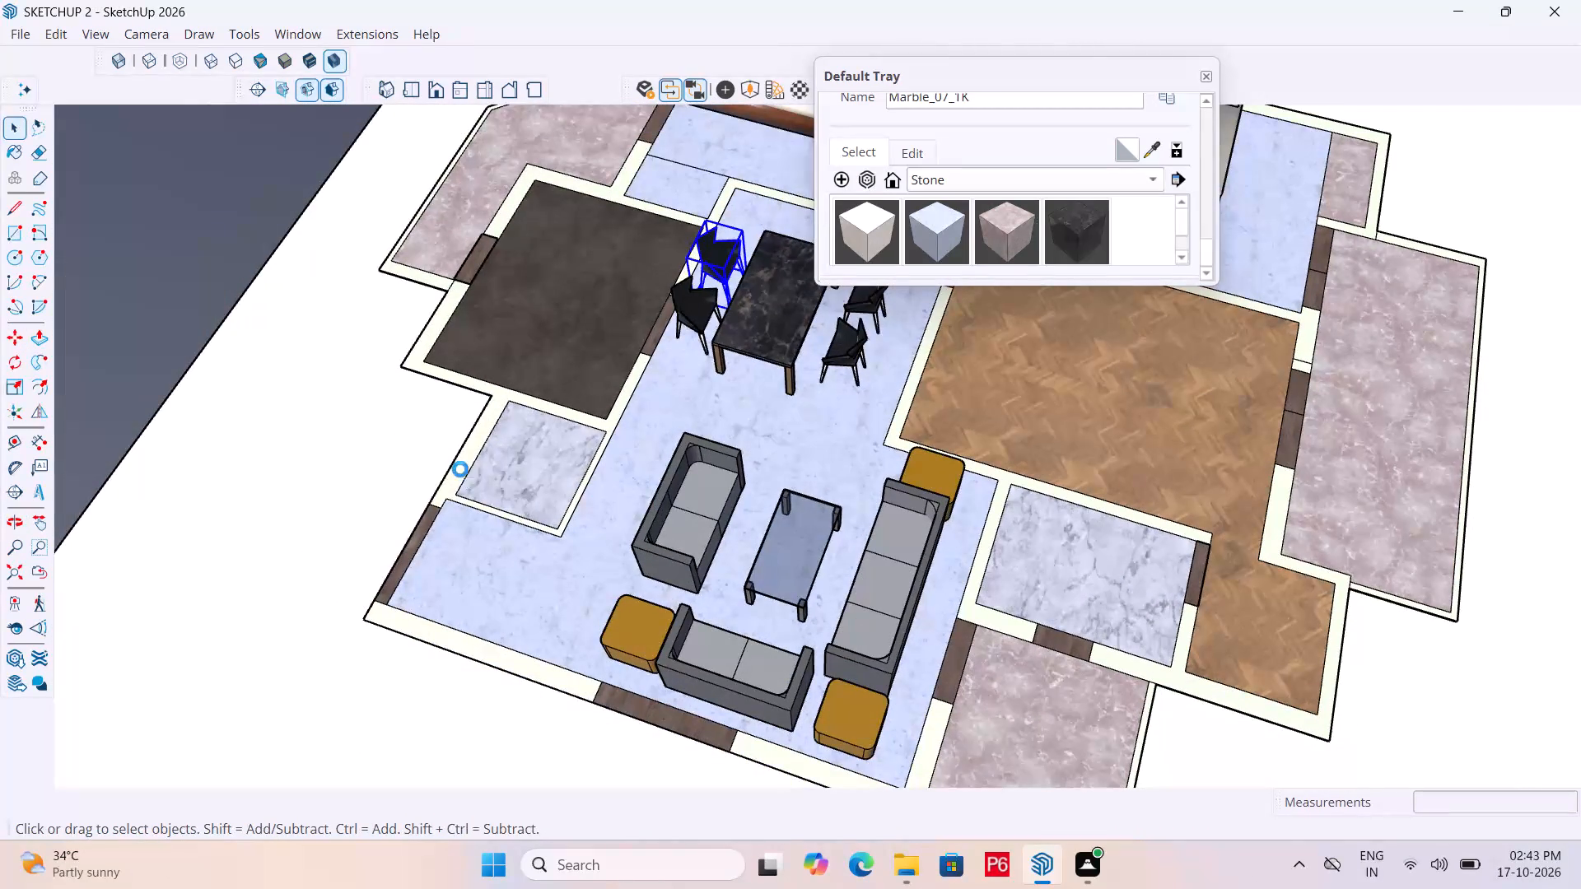
# Select the dining table with its four chairs and move the set about 9" away from the kitchen, toward the wood-floored bedroom.
pyautogui.moveTo(394, 463); pyautogui.dragTo(870, 474, button='middle')
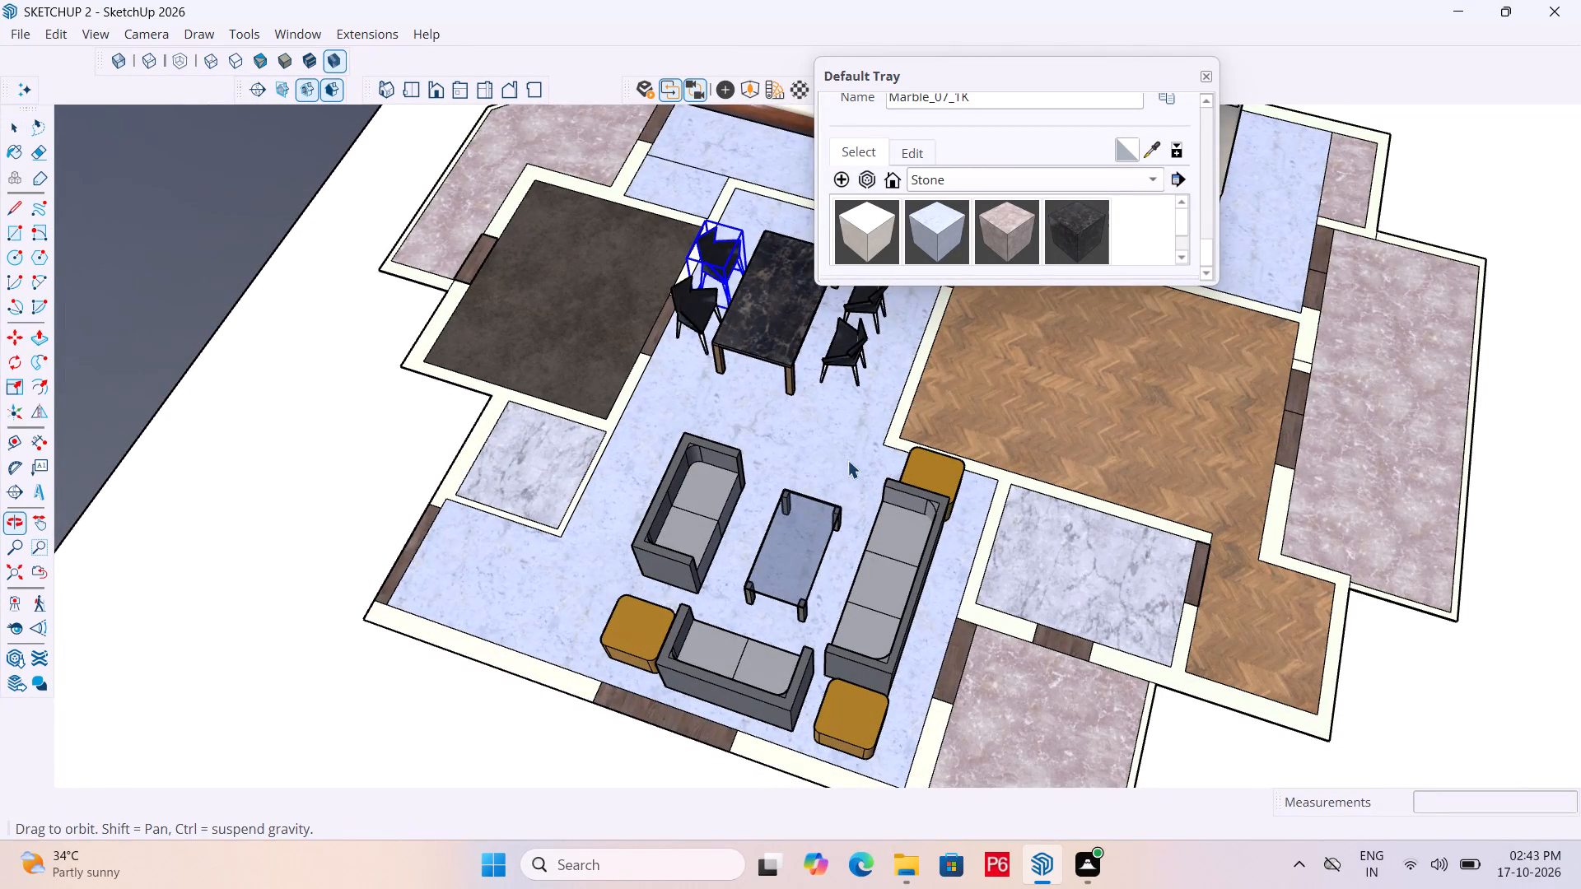
pyautogui.scroll(-4, 872, 513)
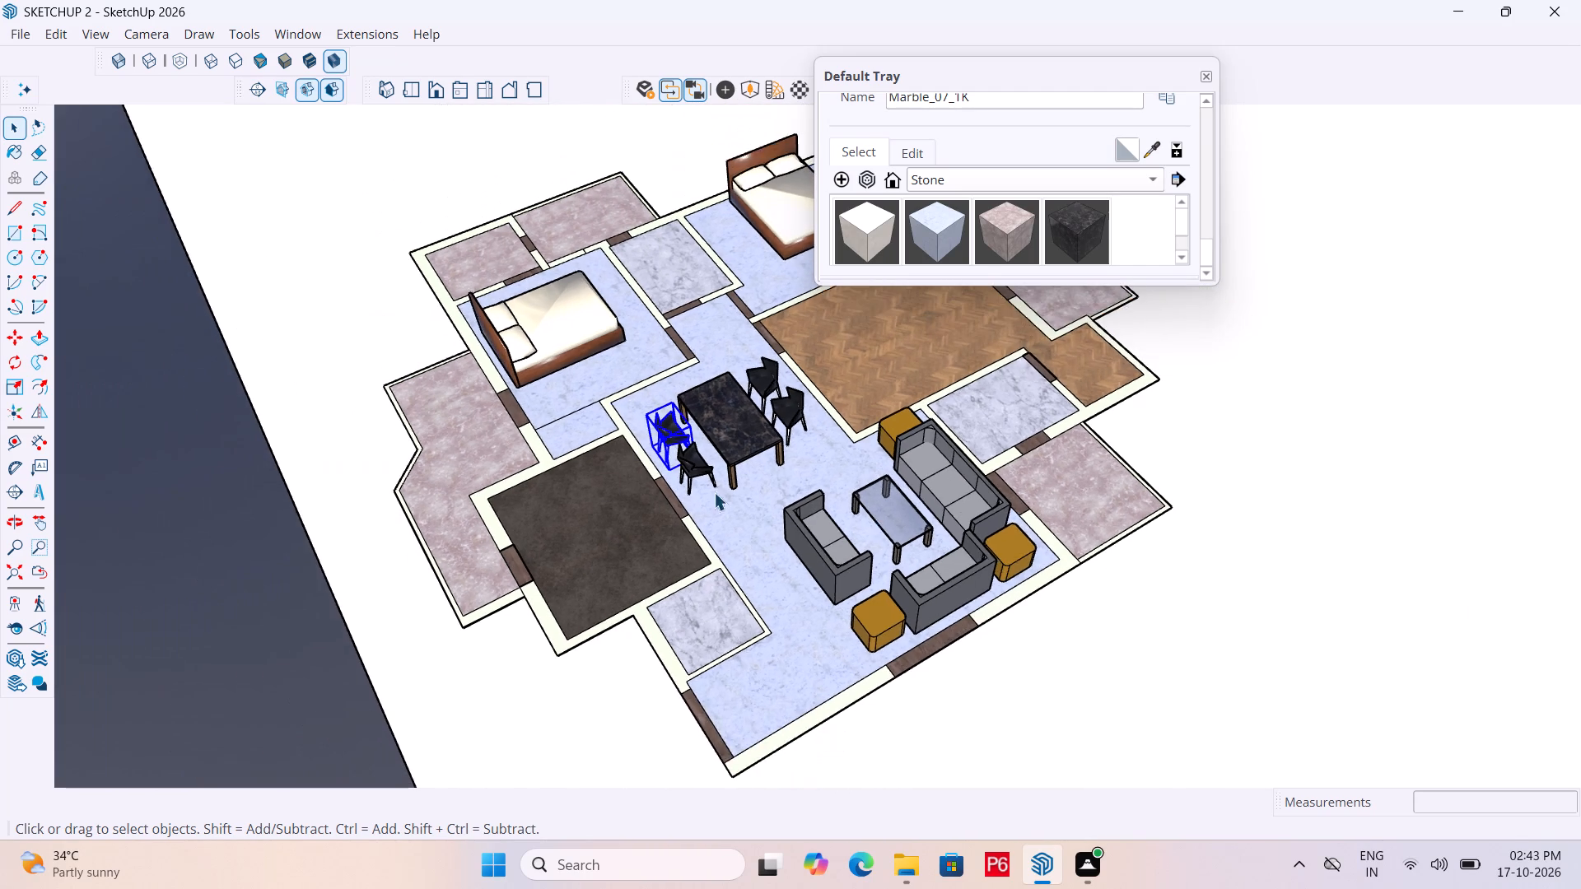
pyautogui.moveTo(613, 478); pyautogui.dragTo(828, 473, button='middle')
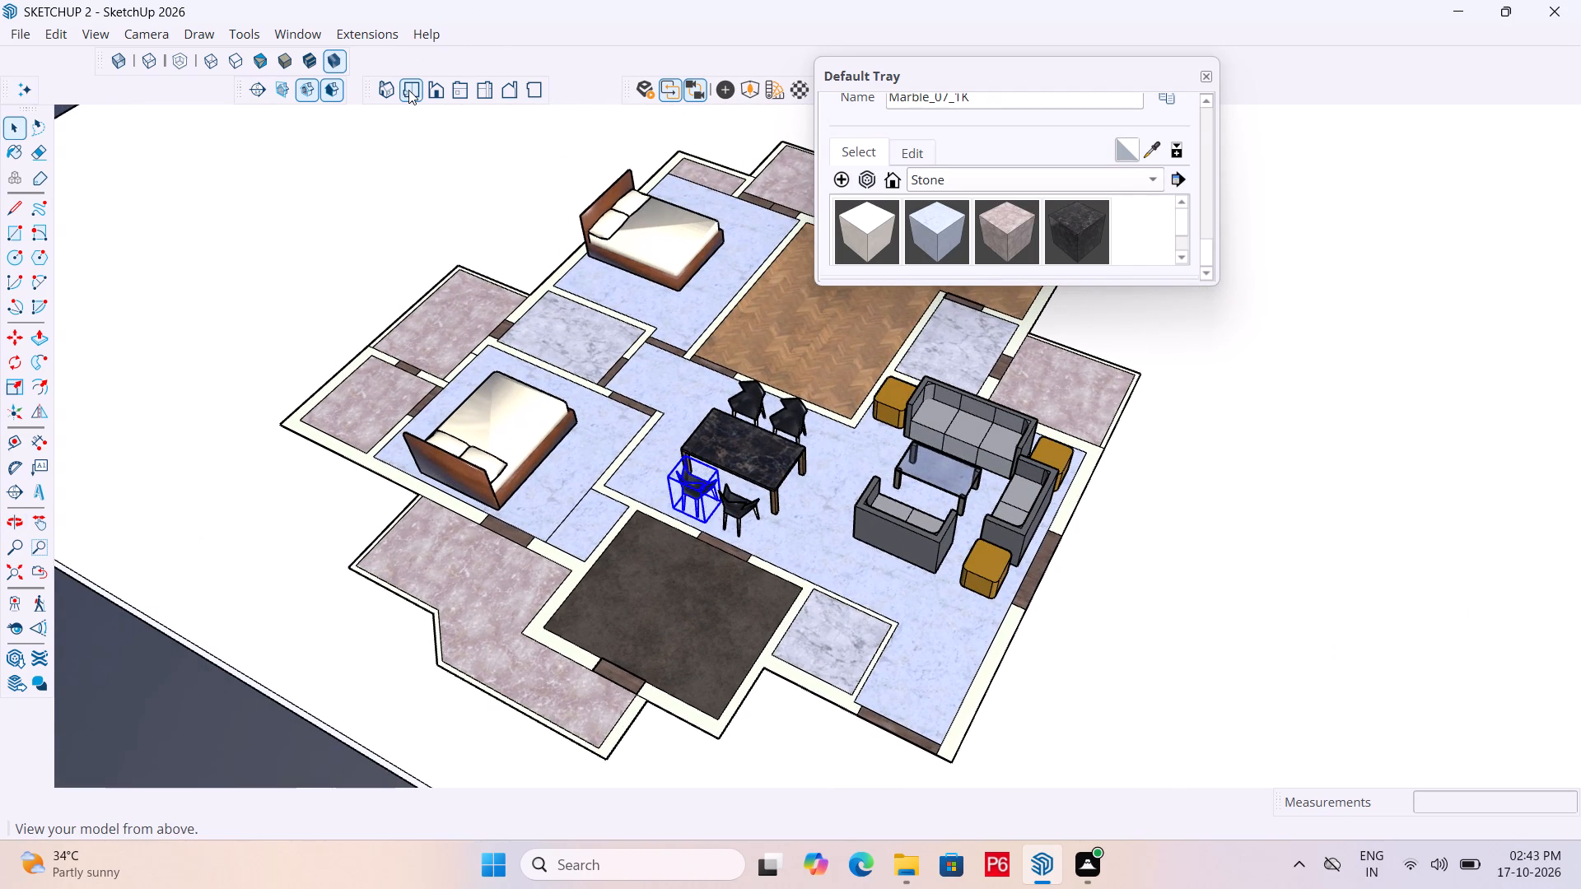
pyautogui.click(409, 89)
pyautogui.scroll(-3, 492, 427)
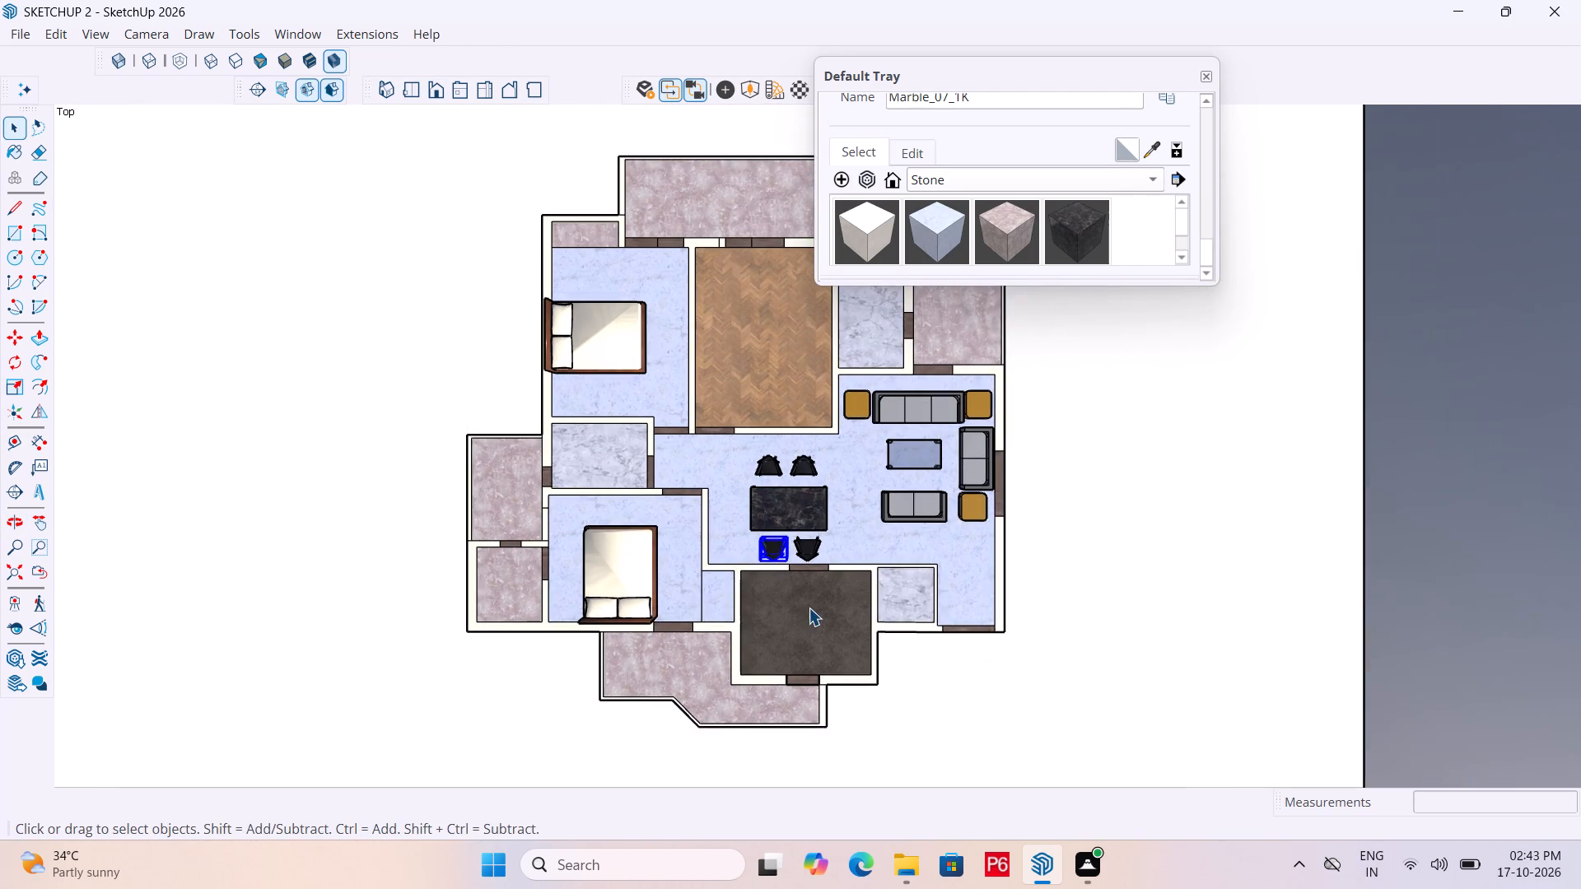
pyautogui.scroll(9, 809, 607)
pyautogui.press('space')
pyautogui.scroll(-4, 447, 625)
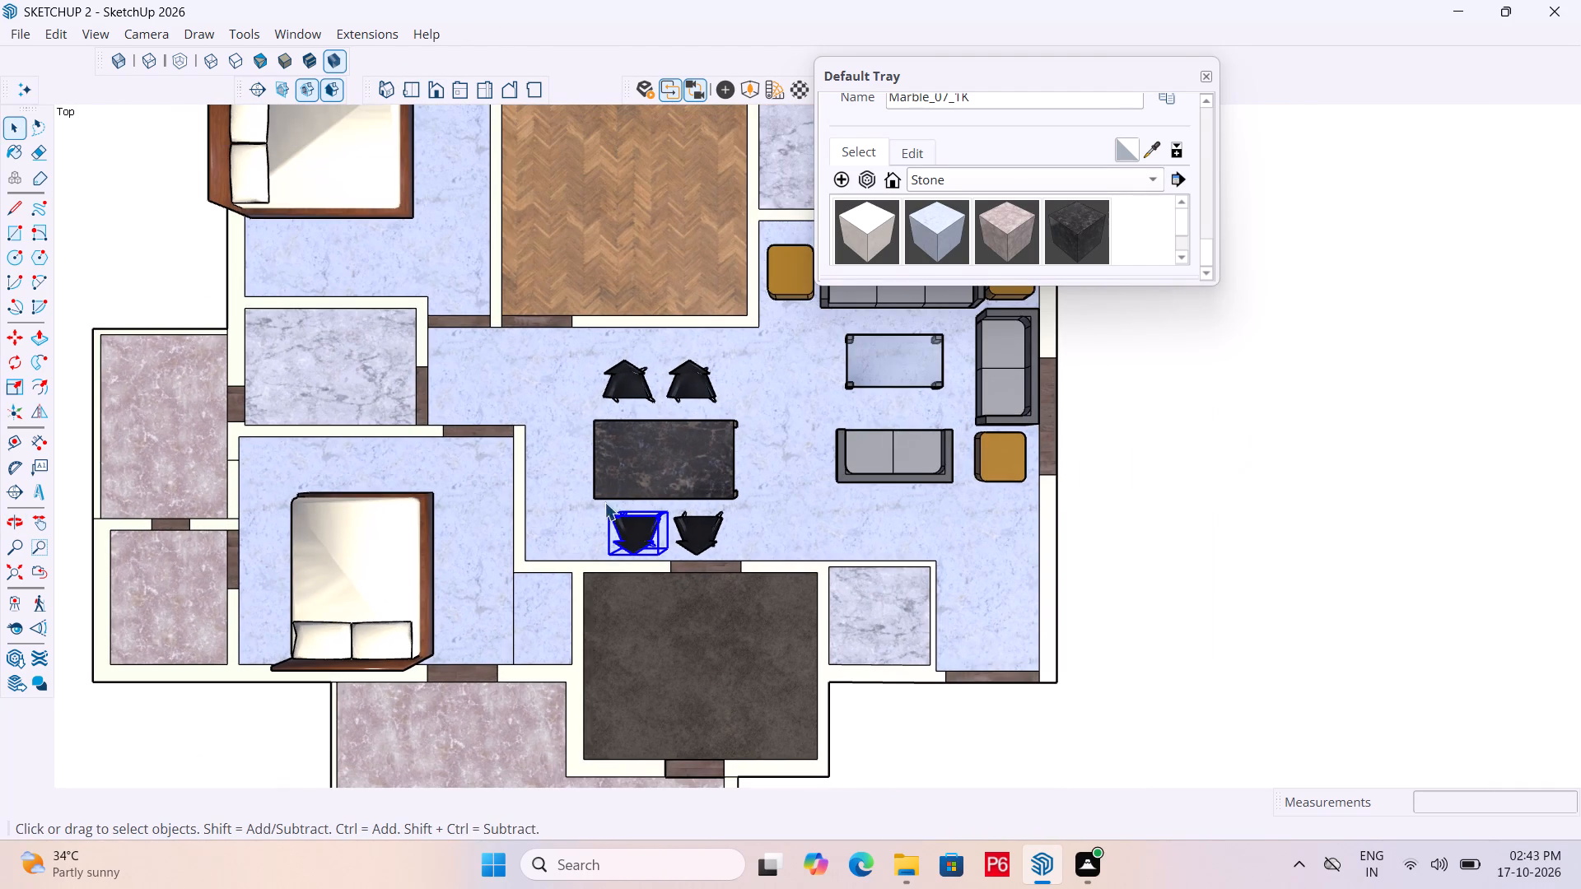
pyautogui.keyDown('ctrl'); pyautogui.click(708, 541); pyautogui.keyUp('ctrl')
pyautogui.keyDown('ctrl'); pyautogui.click(679, 468); pyautogui.keyUp('ctrl')
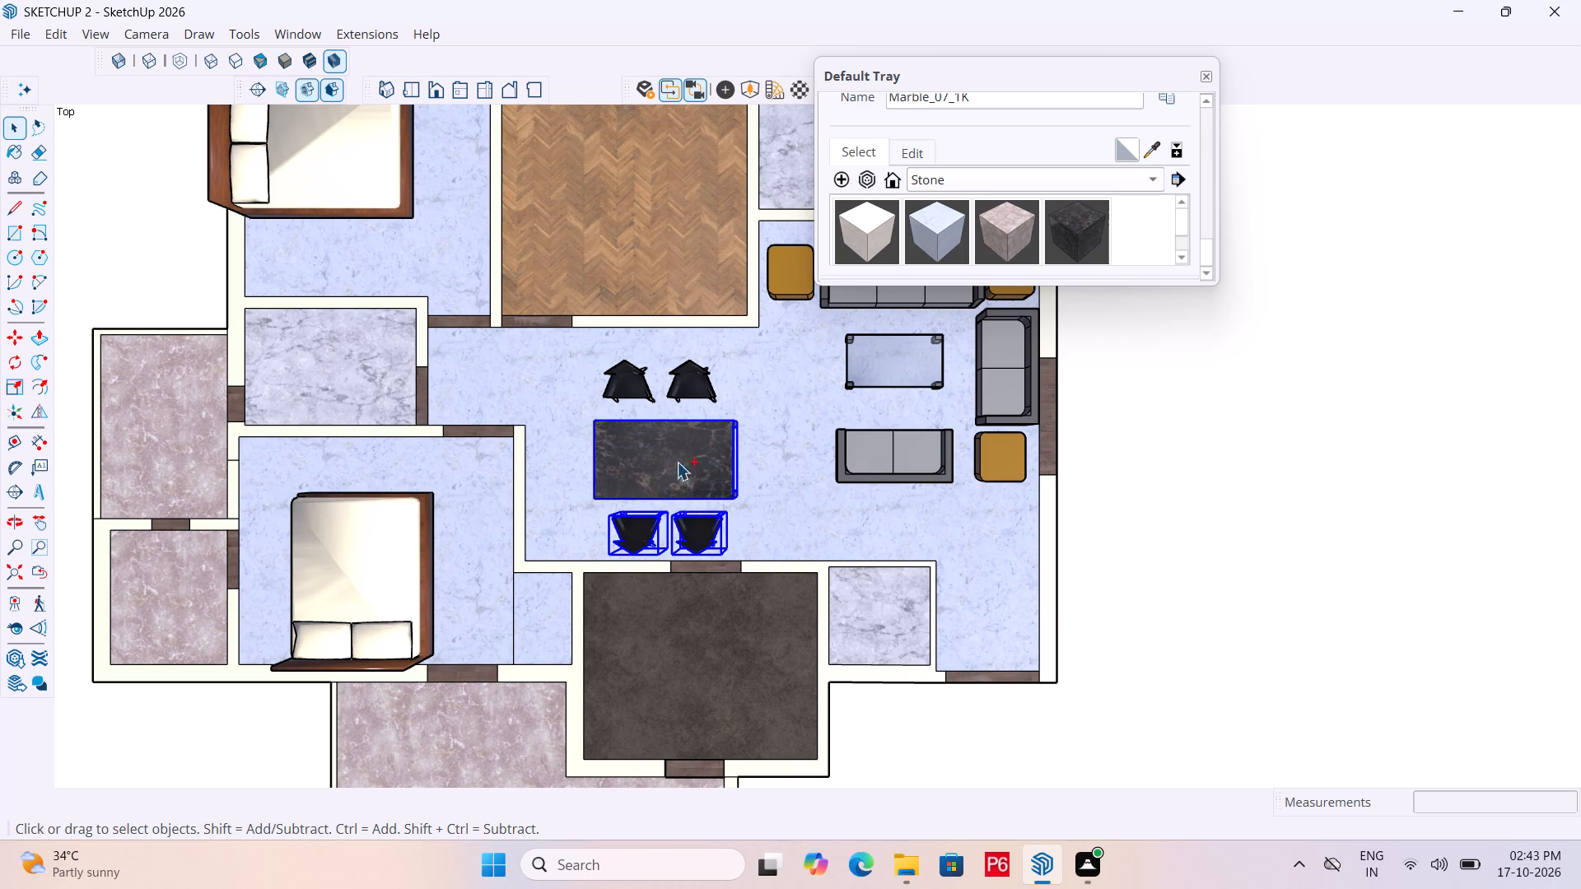
pyautogui.keyDown('ctrl'); pyautogui.click(639, 380); pyautogui.keyUp('ctrl')
pyautogui.keyDown('ctrl'); pyautogui.click(677, 378); pyautogui.keyUp('ctrl')
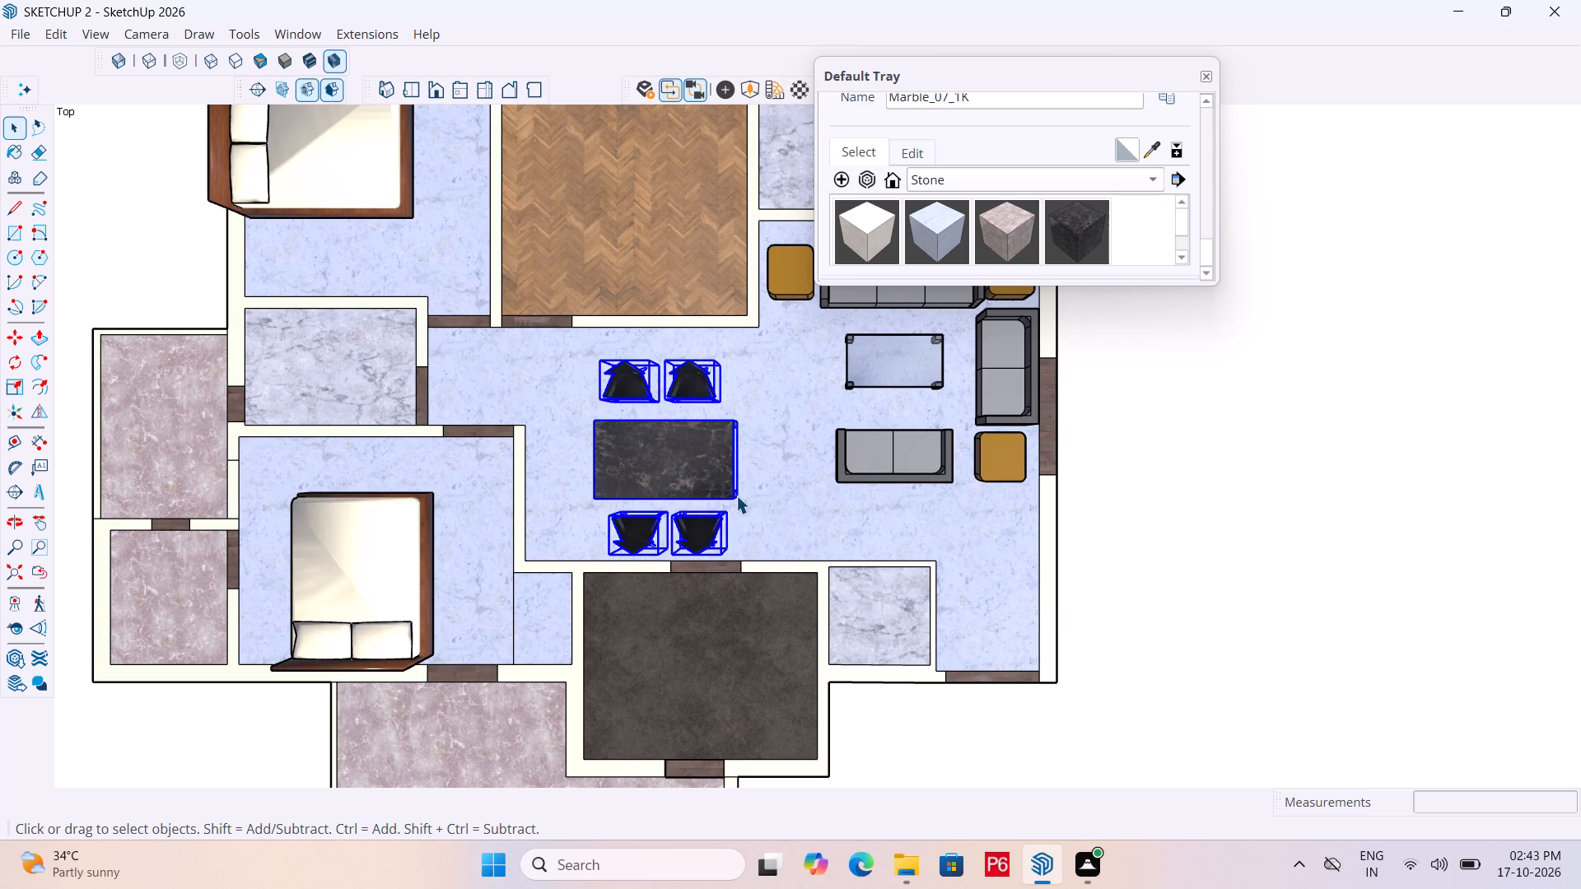
pyautogui.moveTo(737, 497); pyautogui.dragTo(389, 204, button='middle')
pyautogui.scroll(4, 804, 414)
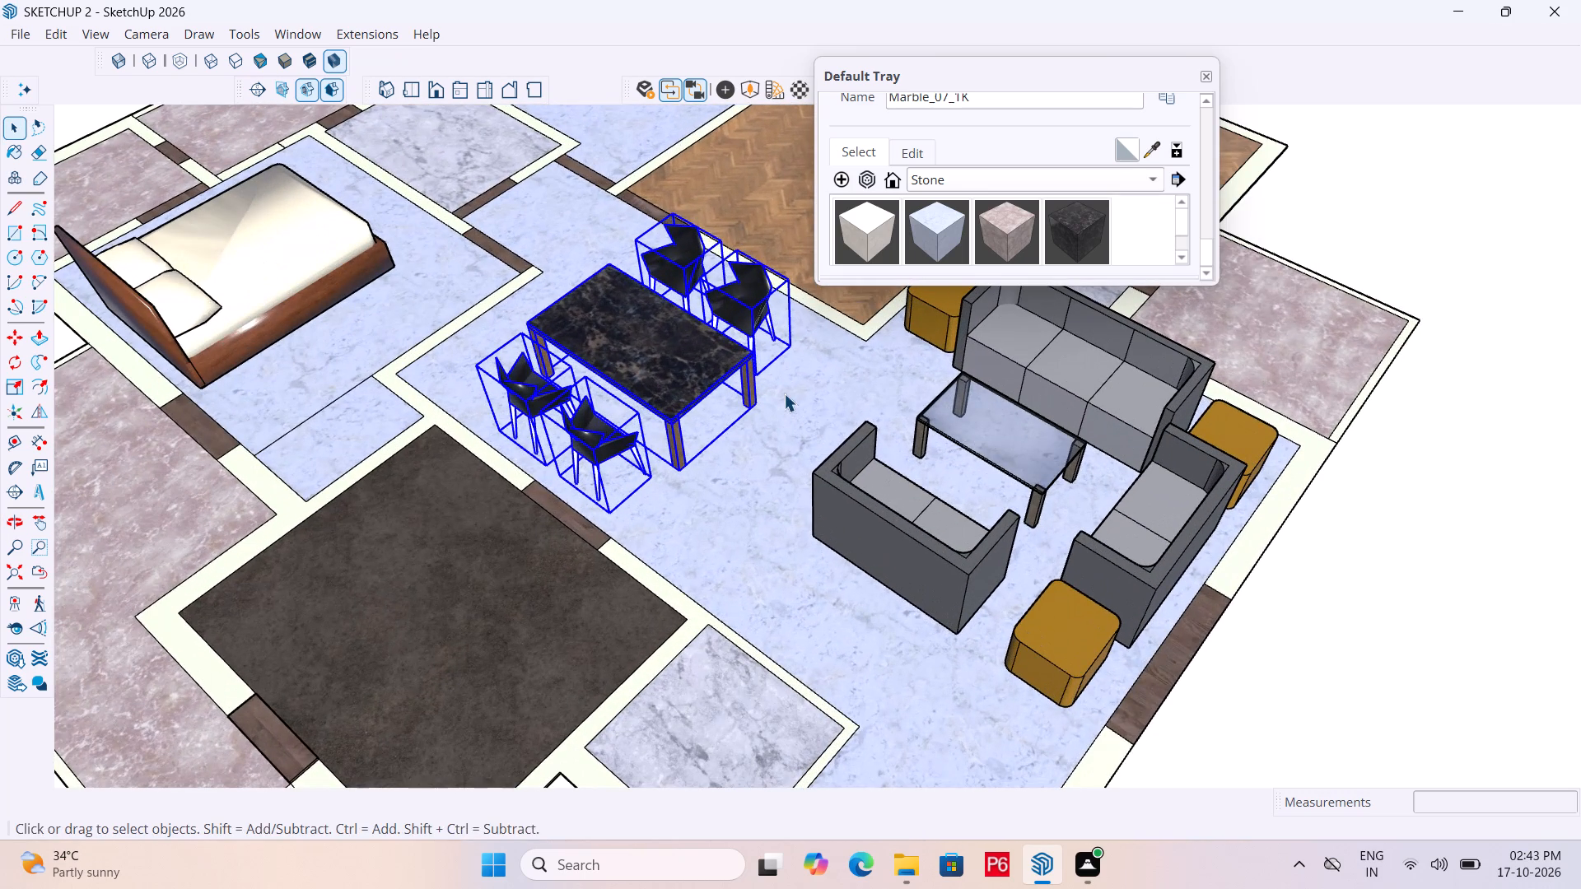
pyautogui.press('m')
pyautogui.click(769, 378)
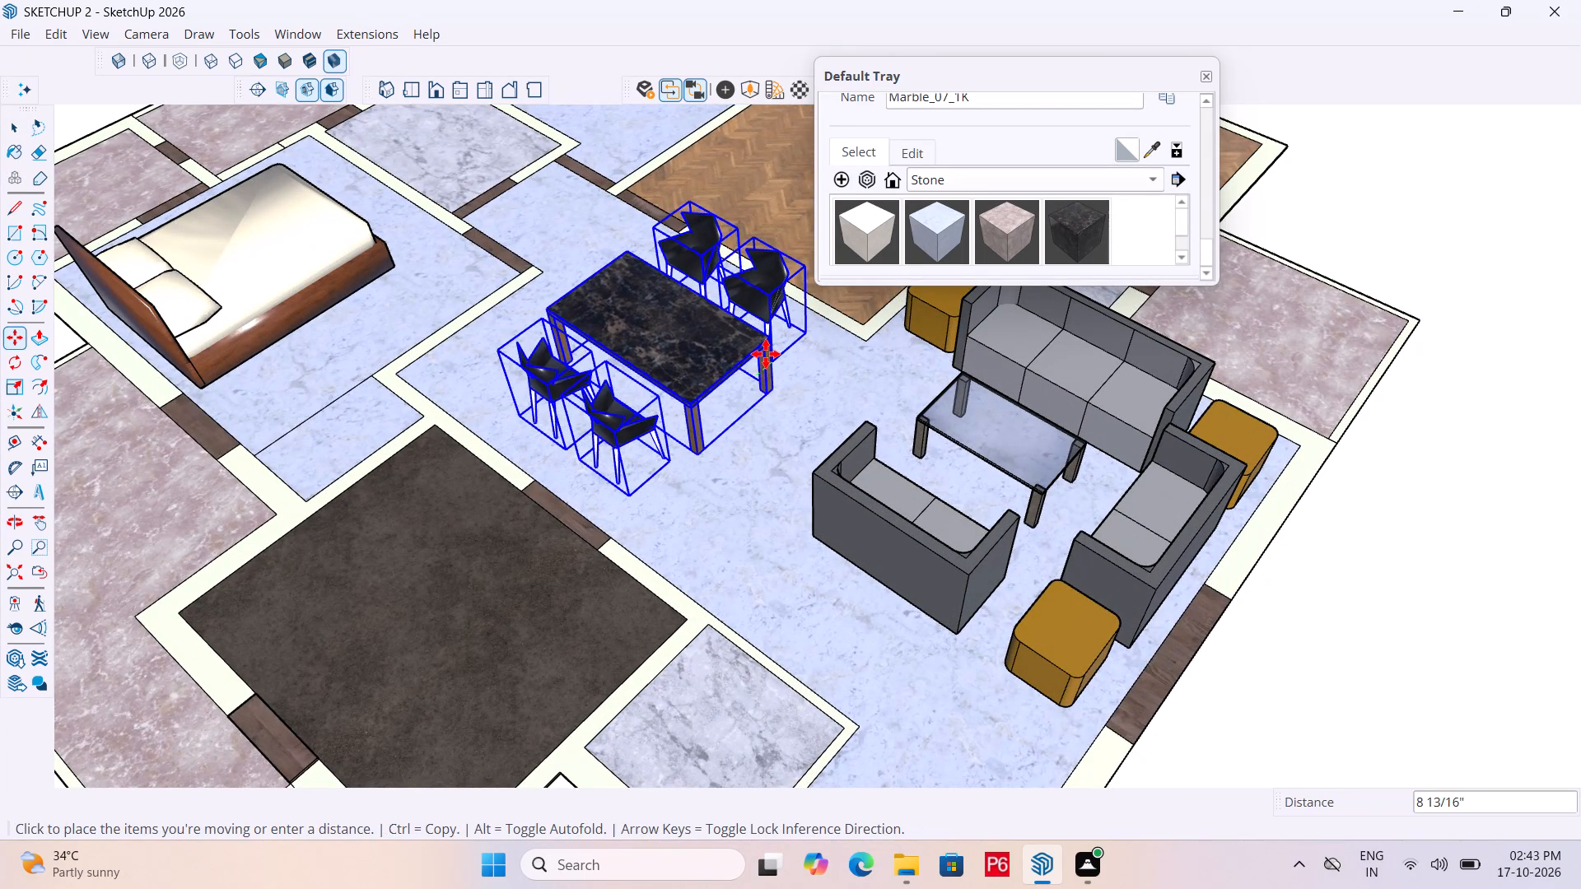
pyautogui.click(766, 354)
# Save the model with the dining set in its new position.
pyautogui.hotkey('ctrl', 's')
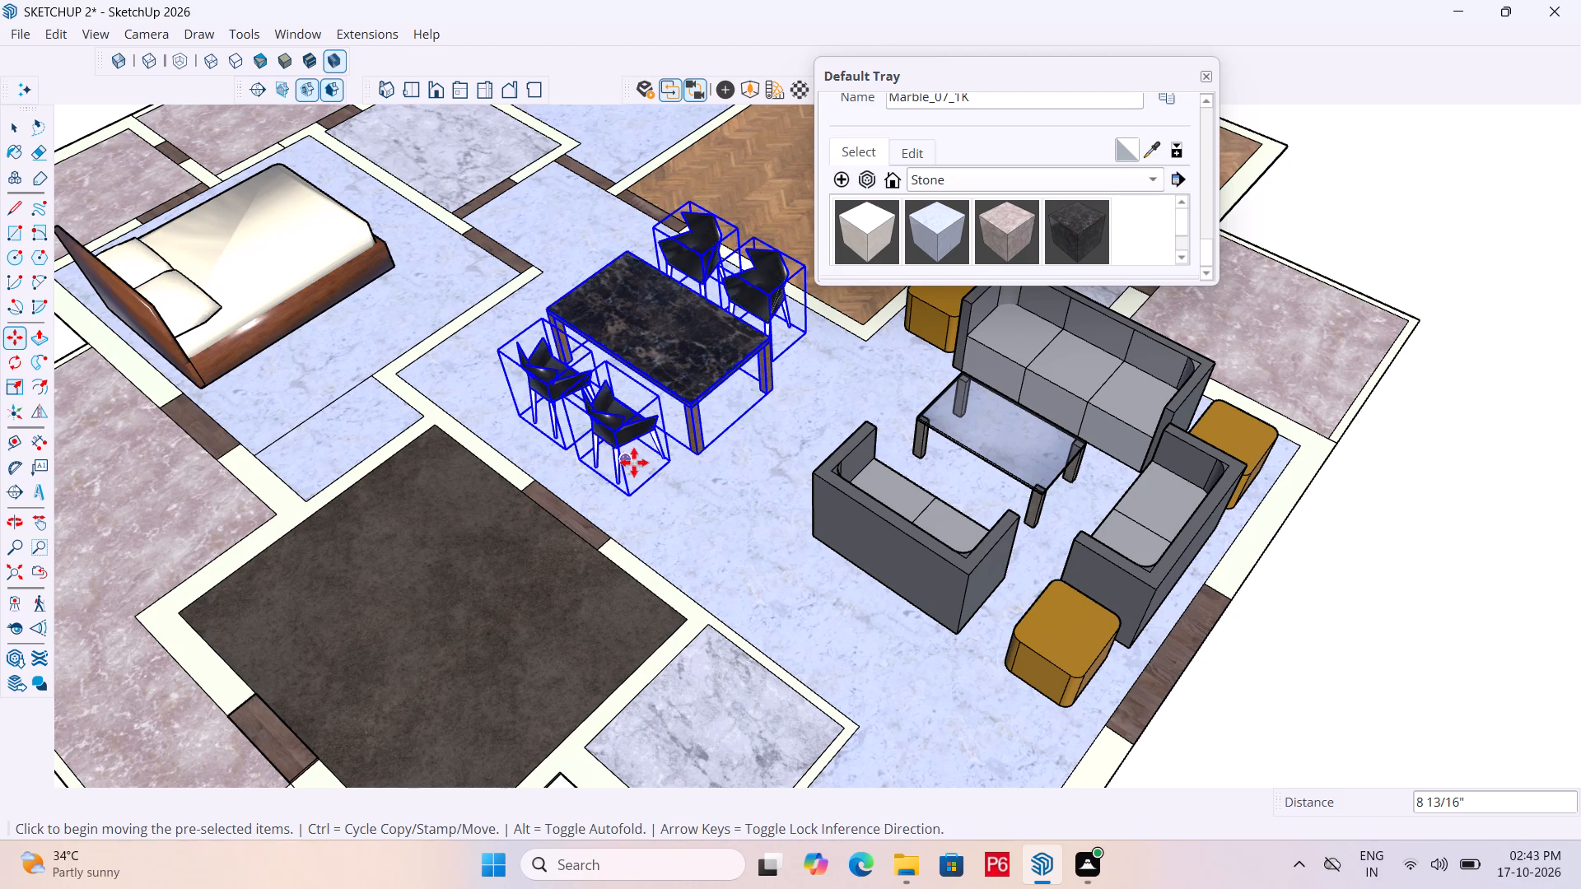
pyautogui.hotkey('ctrl', 's')
pyautogui.hotkey('ctrl', 's')
pyautogui.hotkey('ctrl', 's')
# Examine the dining set's placement within the apartment from directly above and at an angle.
pyautogui.scroll(-3, 487, 449)
pyautogui.moveTo(468, 449); pyautogui.dragTo(677, 566, button='middle')
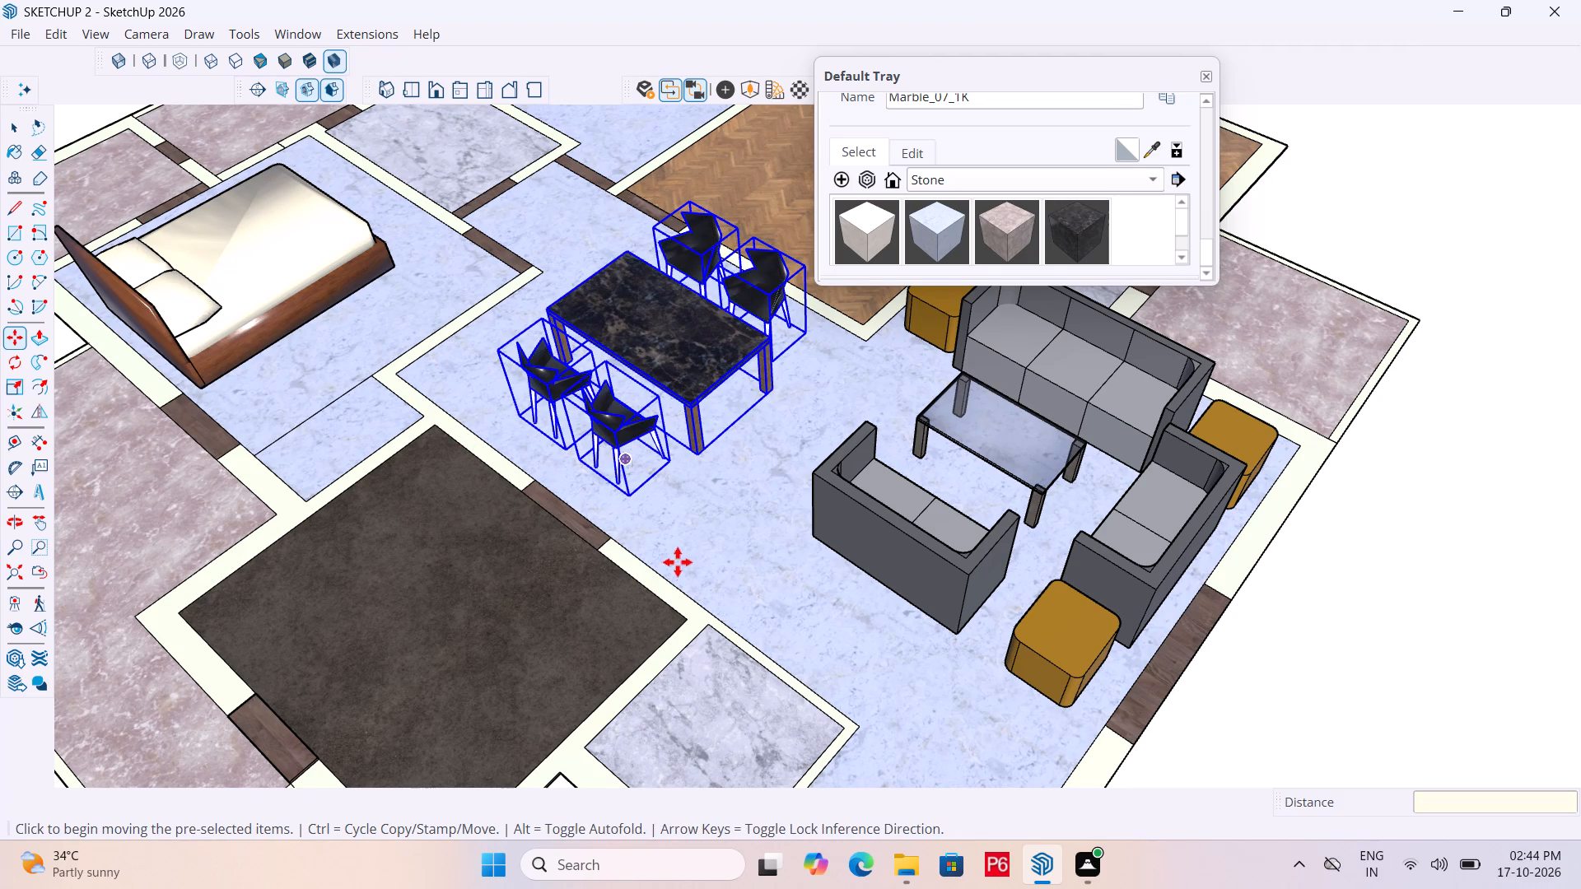
pyautogui.click(409, 88)
pyautogui.scroll(-1, 480, 400)
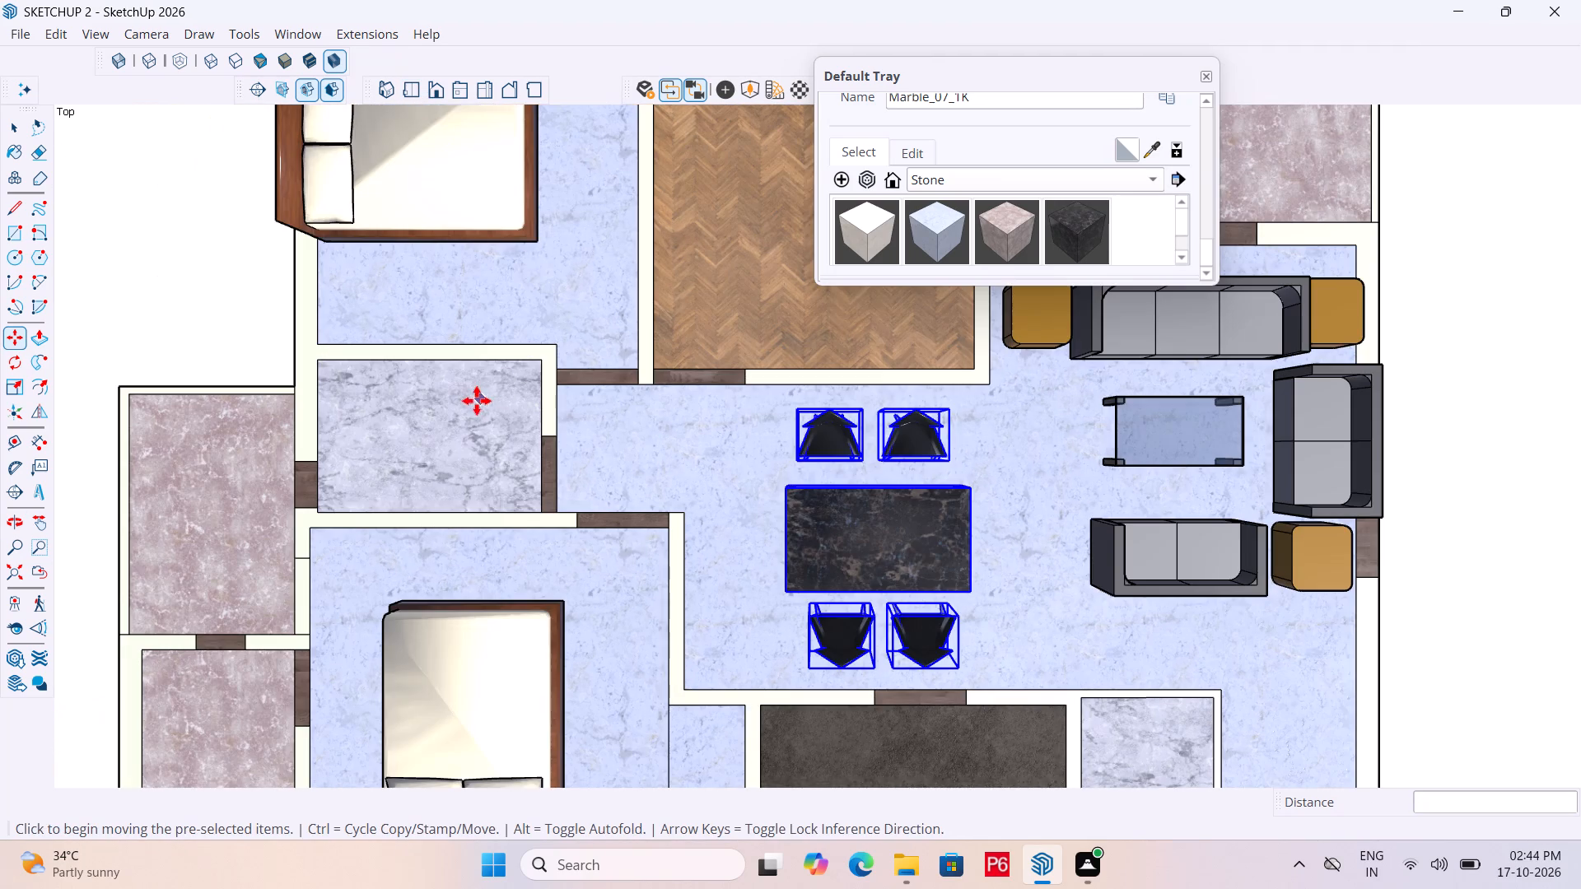
pyautogui.scroll(-4, 477, 401)
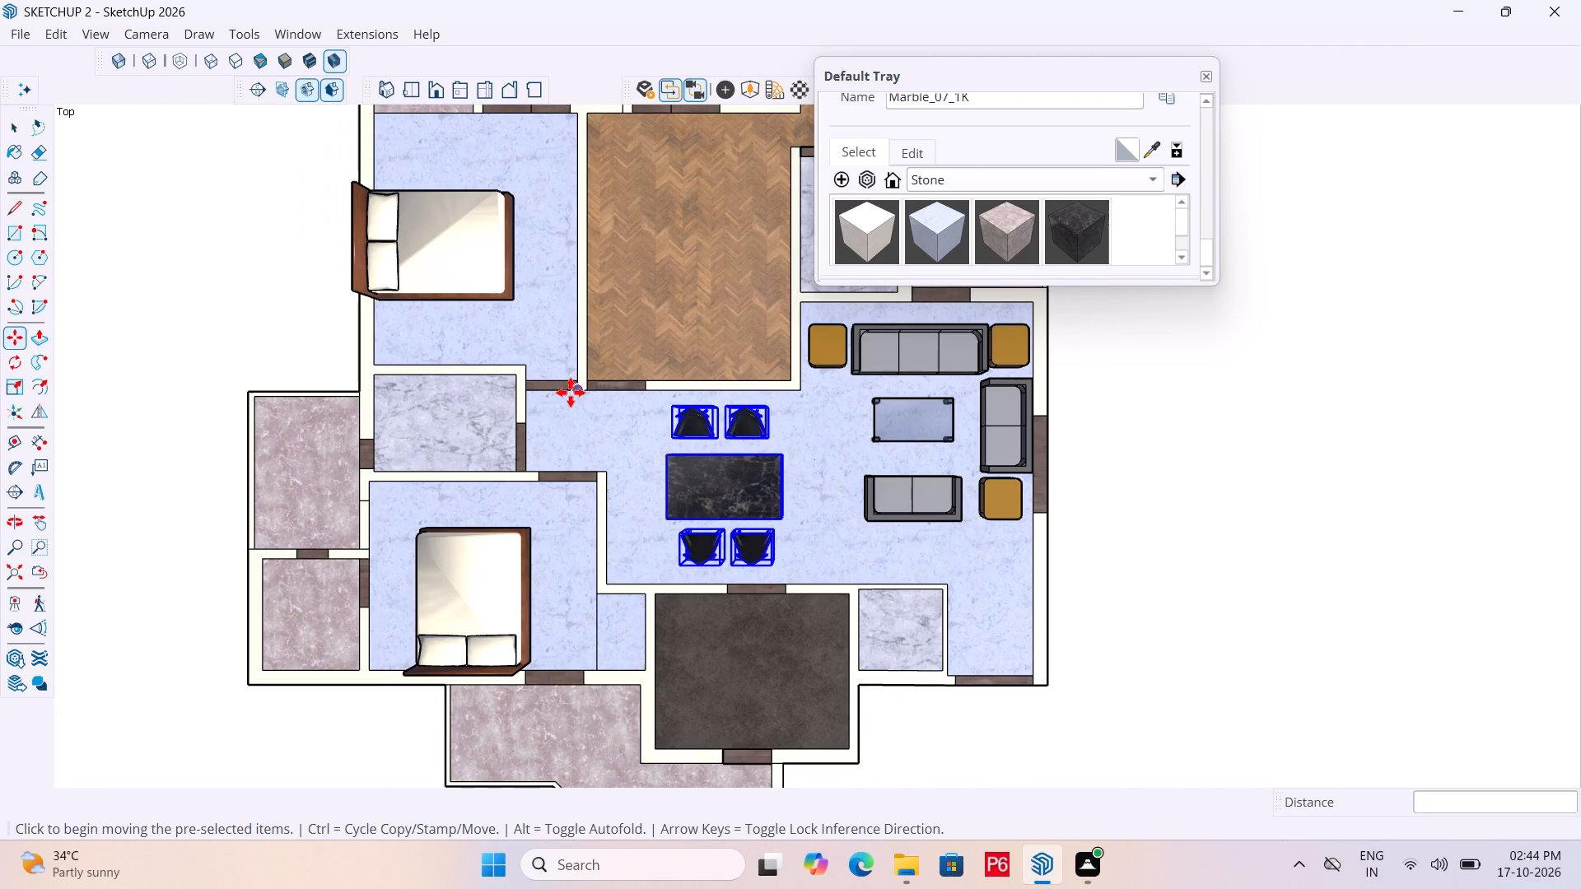
pyautogui.moveTo(761, 520); pyautogui.dragTo(758, 517, button='middle')
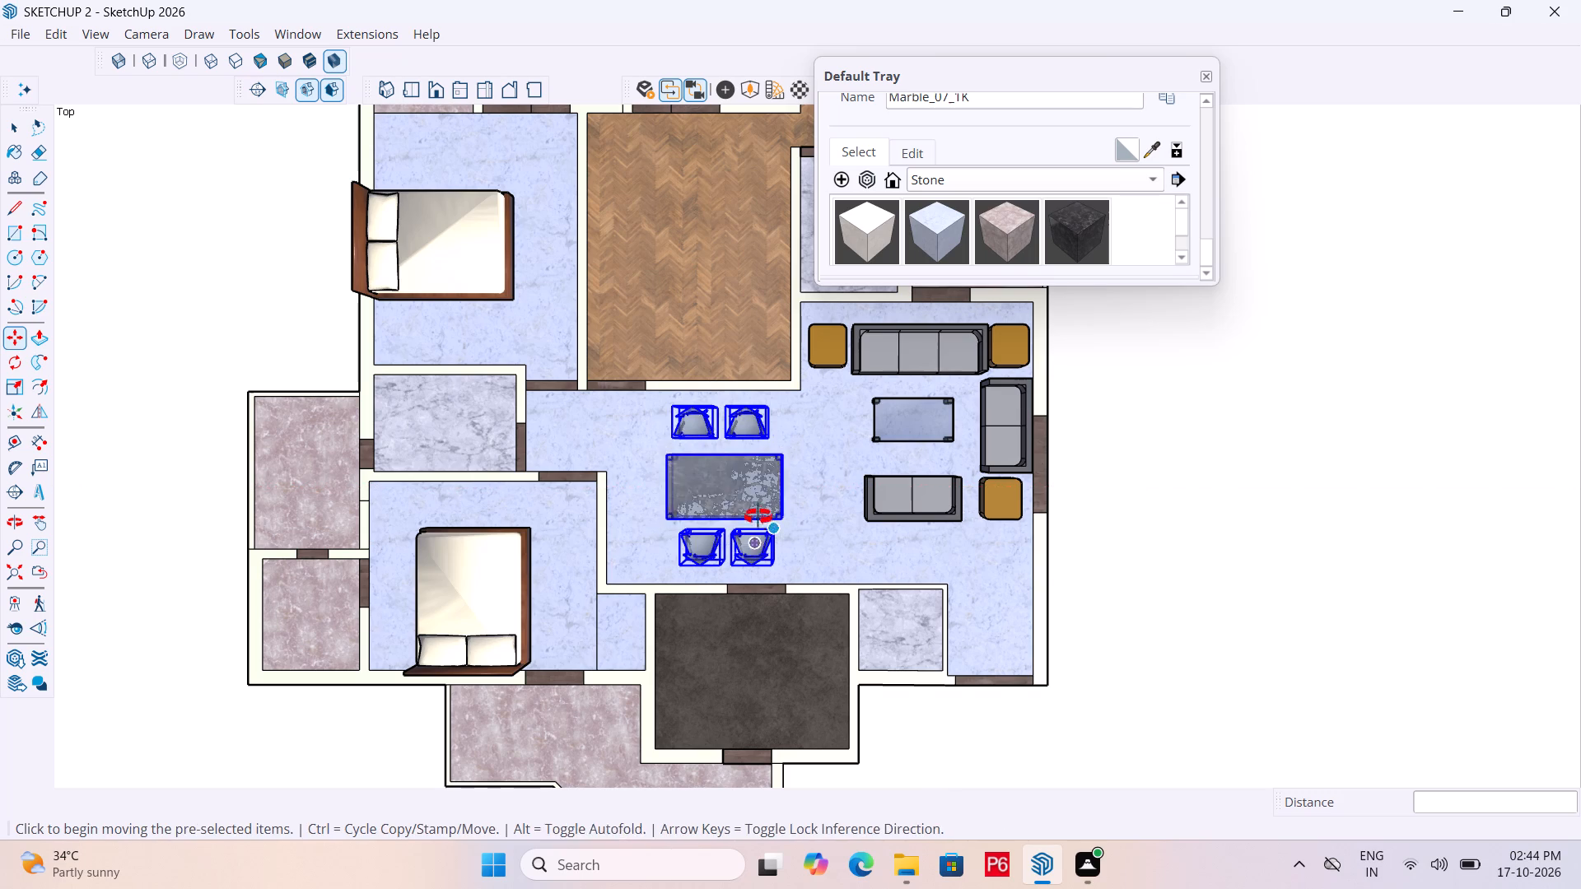
pyautogui.moveTo(758, 517); pyautogui.dragTo(534, 426, button='middle')
pyautogui.scroll(-5, 643, 538)
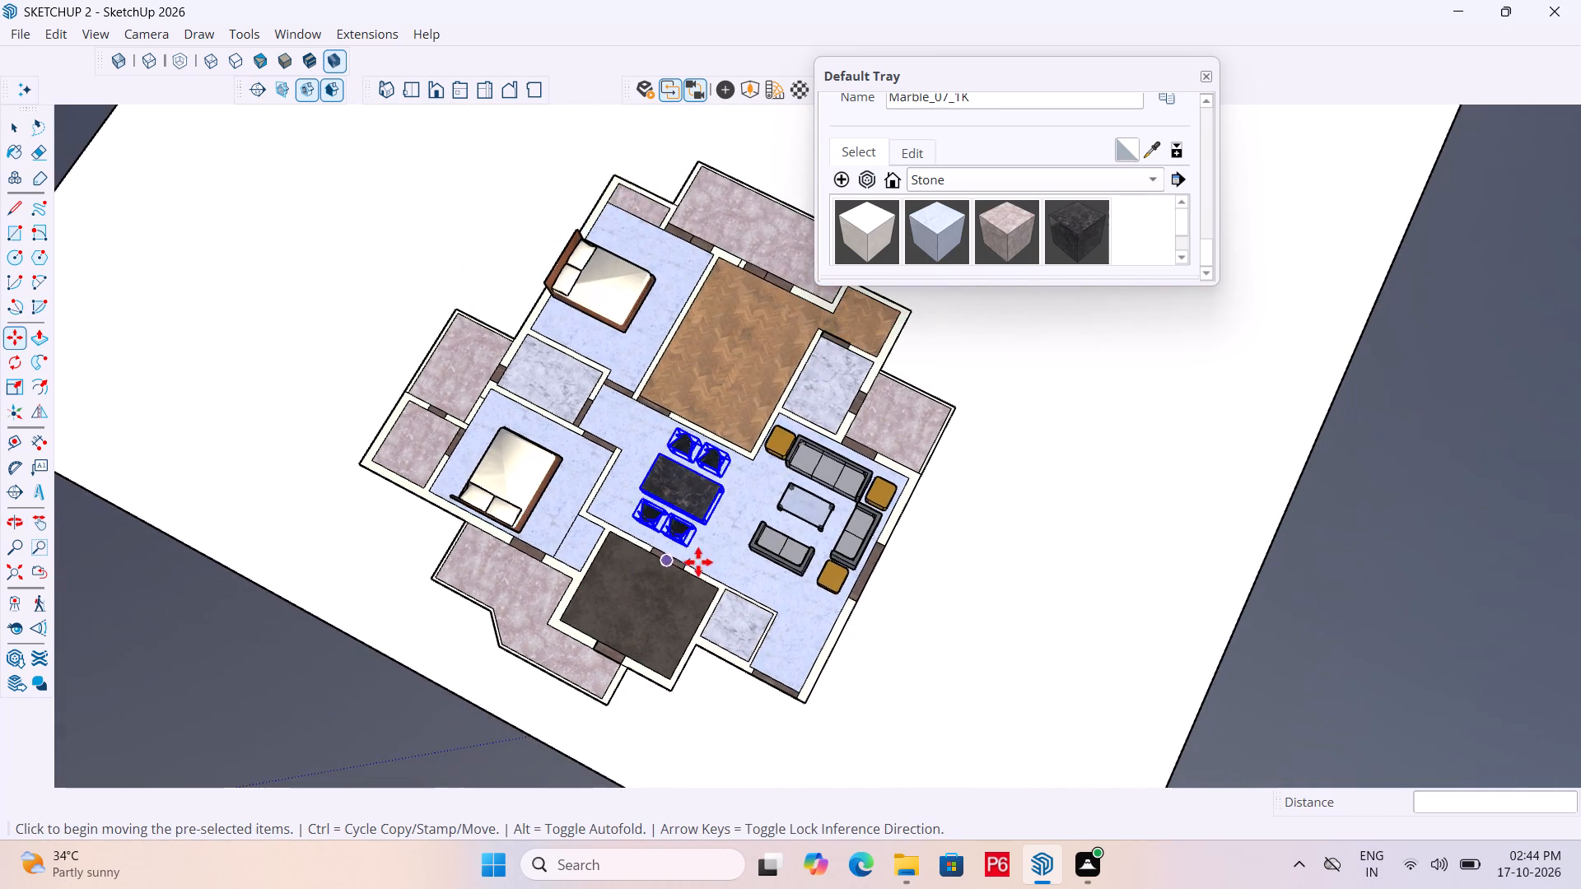
pyautogui.moveTo(709, 556); pyautogui.dragTo(838, 496, button='middle')
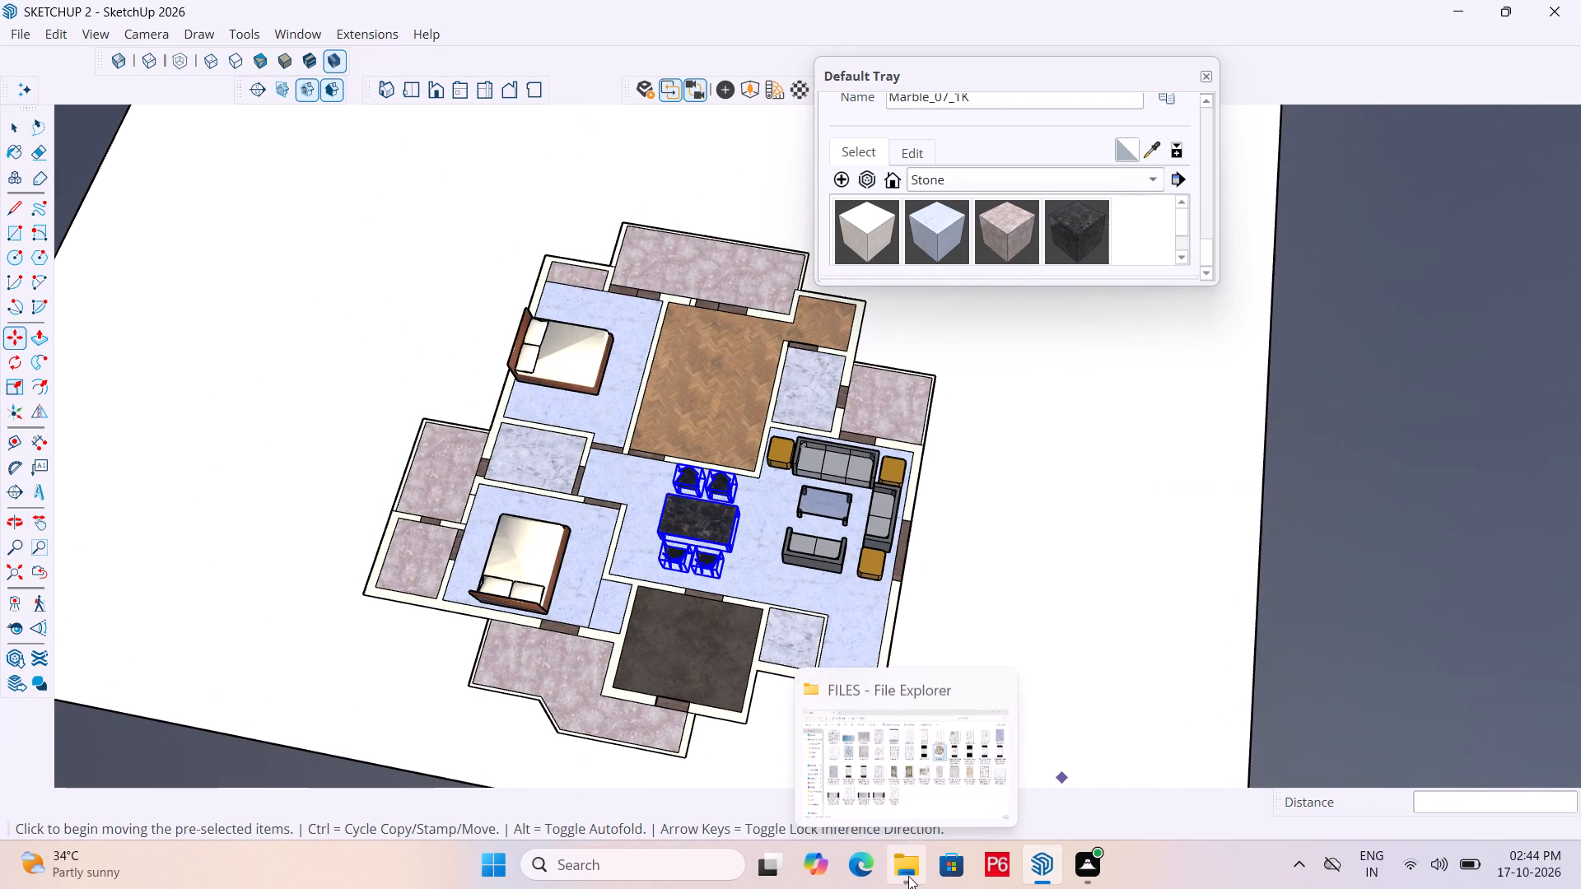
# Open the reference floor plan image sketchup 2.jpeg in Photos and arrange it beside a wider SketchUp window.
pyautogui.moveTo(930, 794); pyautogui.dragTo(932, 782)
pyautogui.doubleClick(1028, 355)
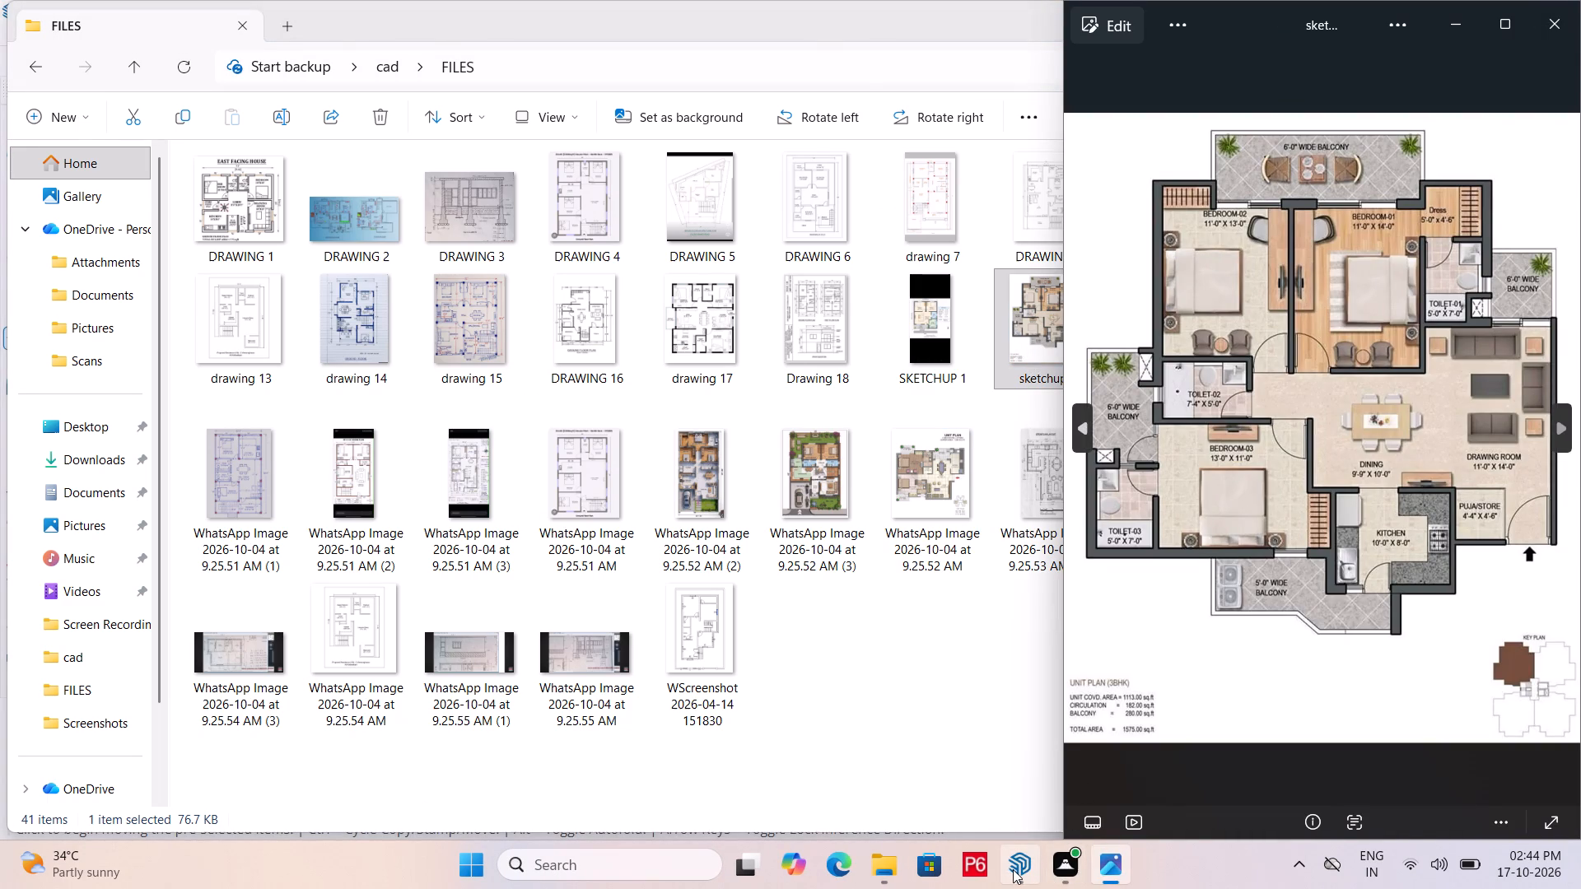
pyautogui.click(1013, 869)
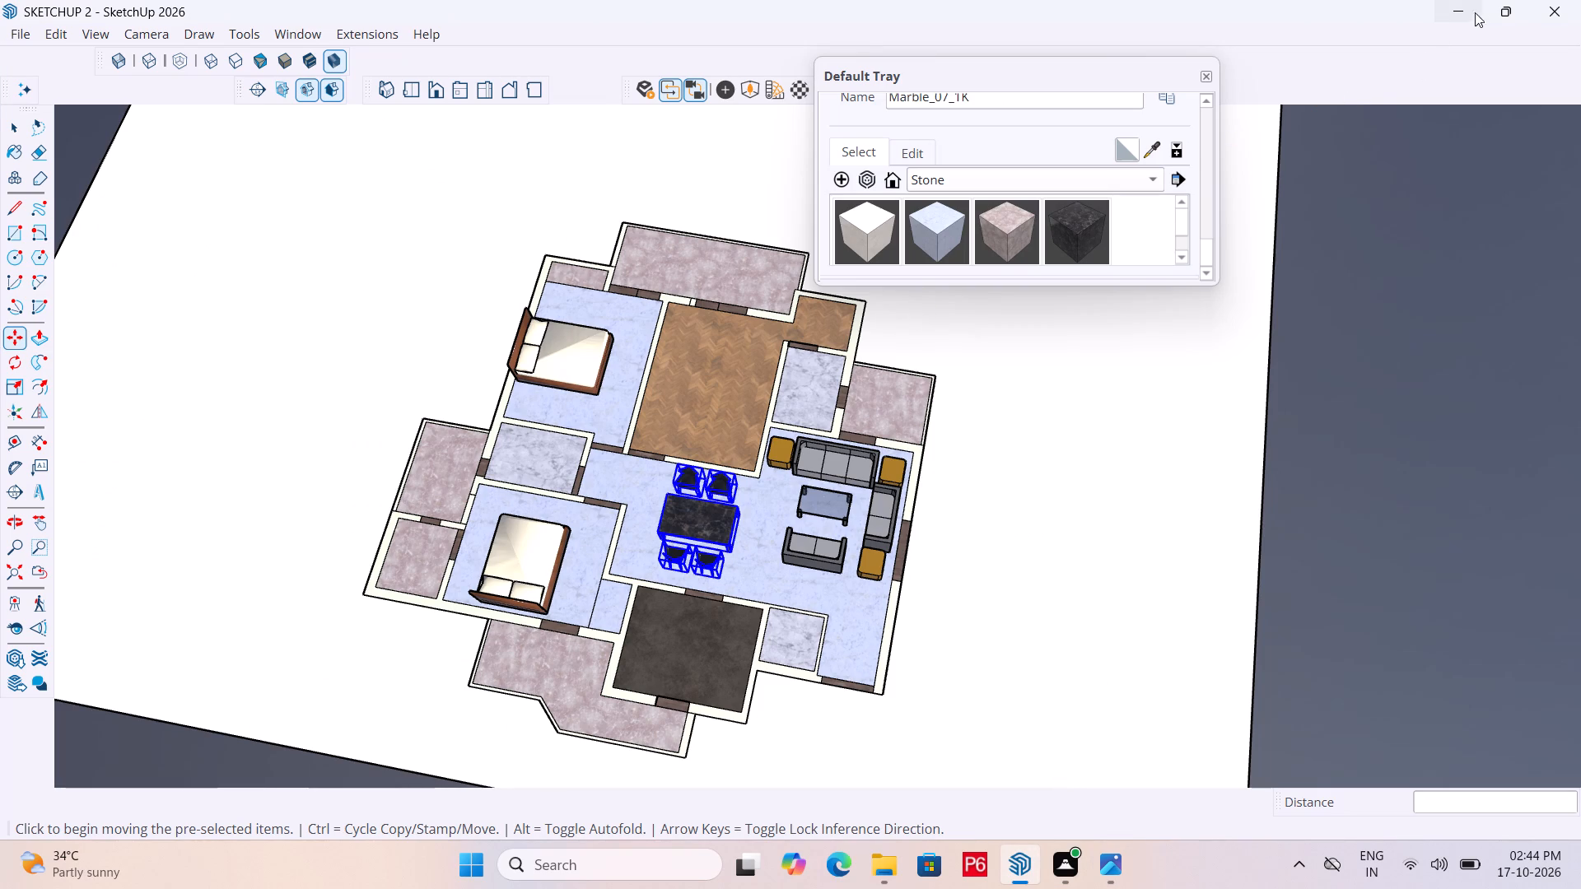
pyautogui.click(1444, 59)
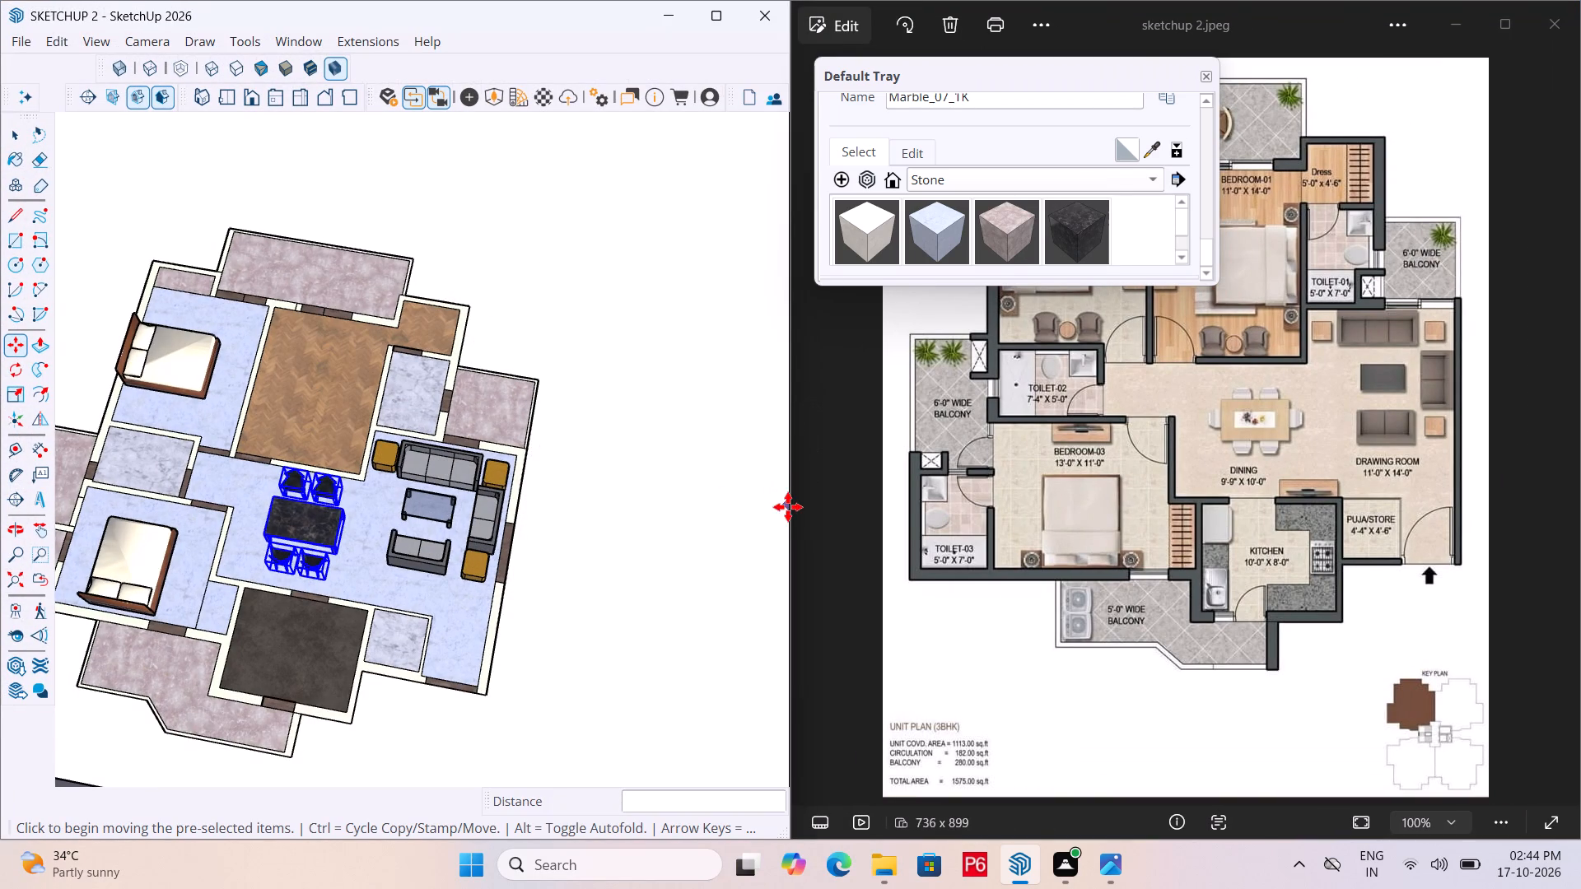
pyautogui.moveTo(793, 558); pyautogui.dragTo(1295, 566)
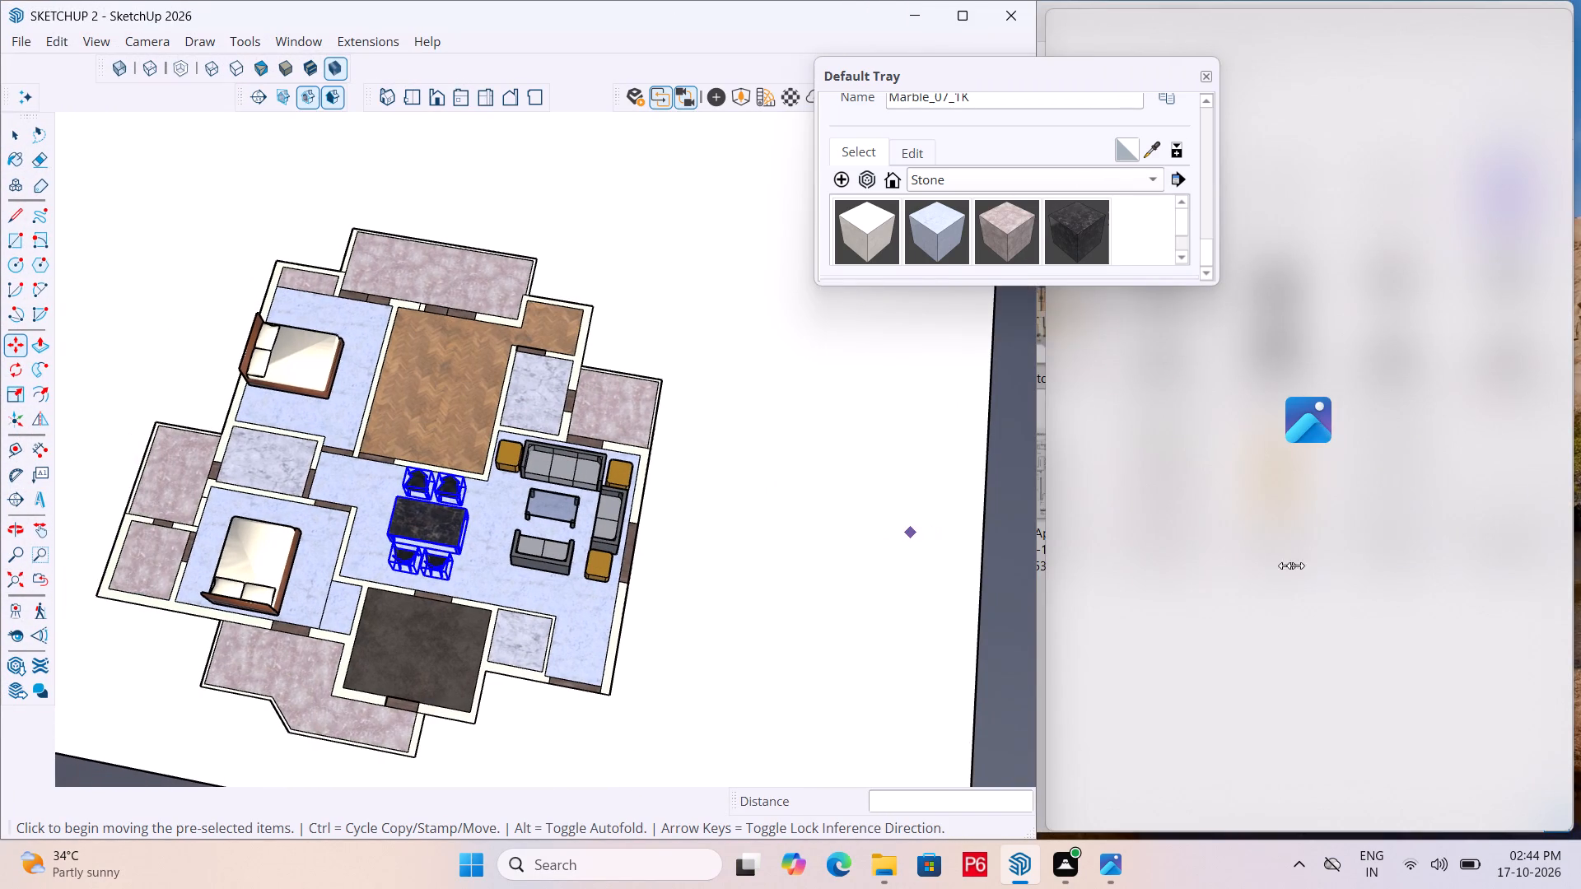
pyautogui.moveTo(1295, 566); pyautogui.dragTo(1323, 566)
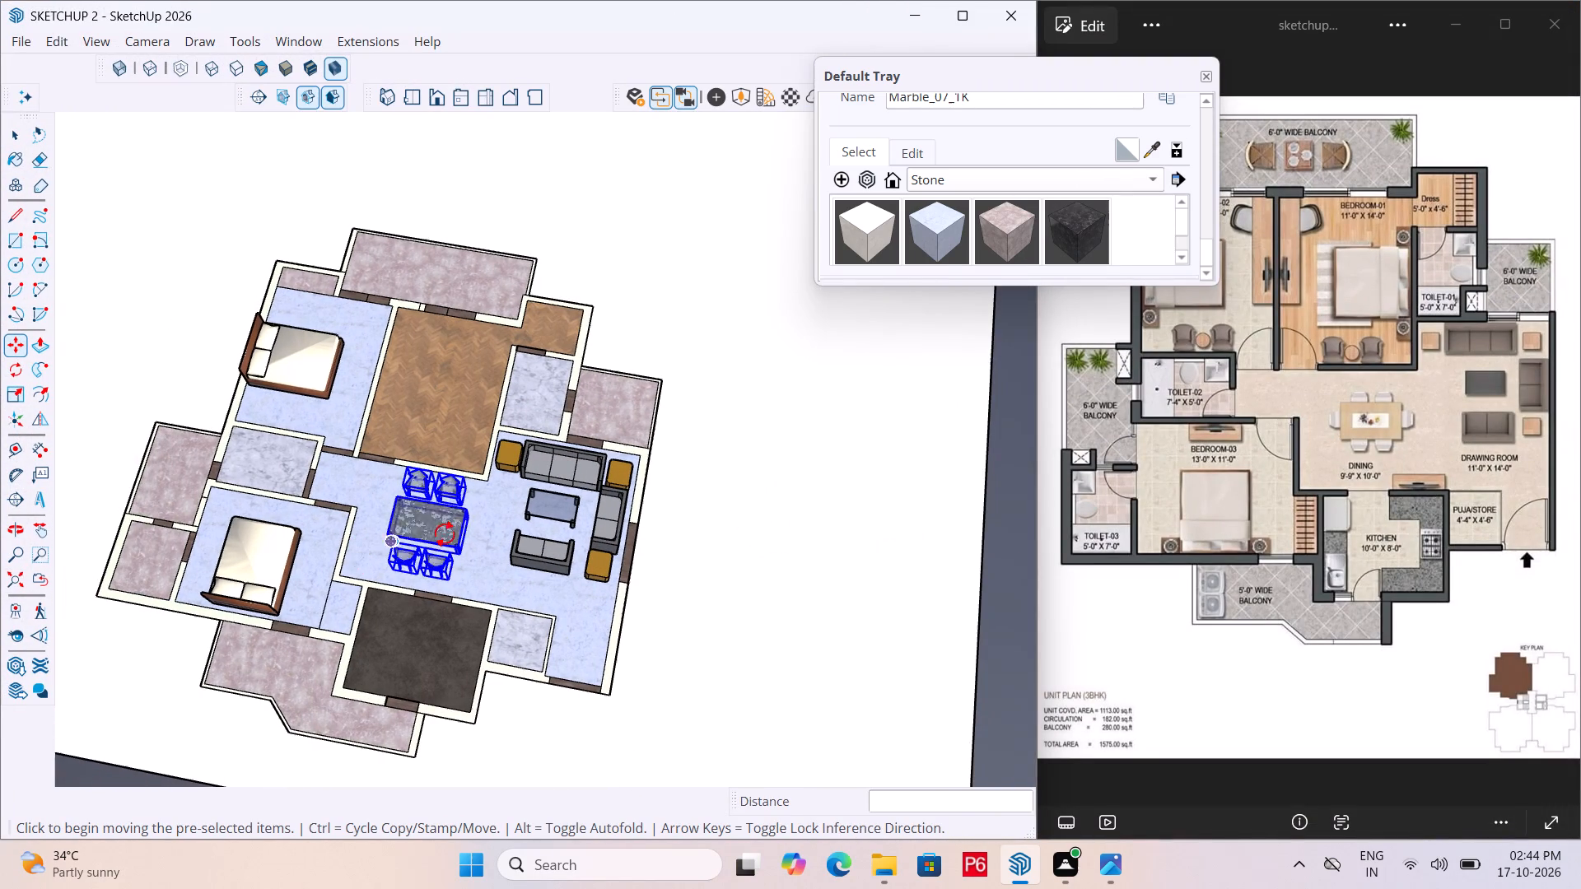
# Clear the selection of the dining table and chairs.
pyautogui.press('space')
pyautogui.press('Escape')
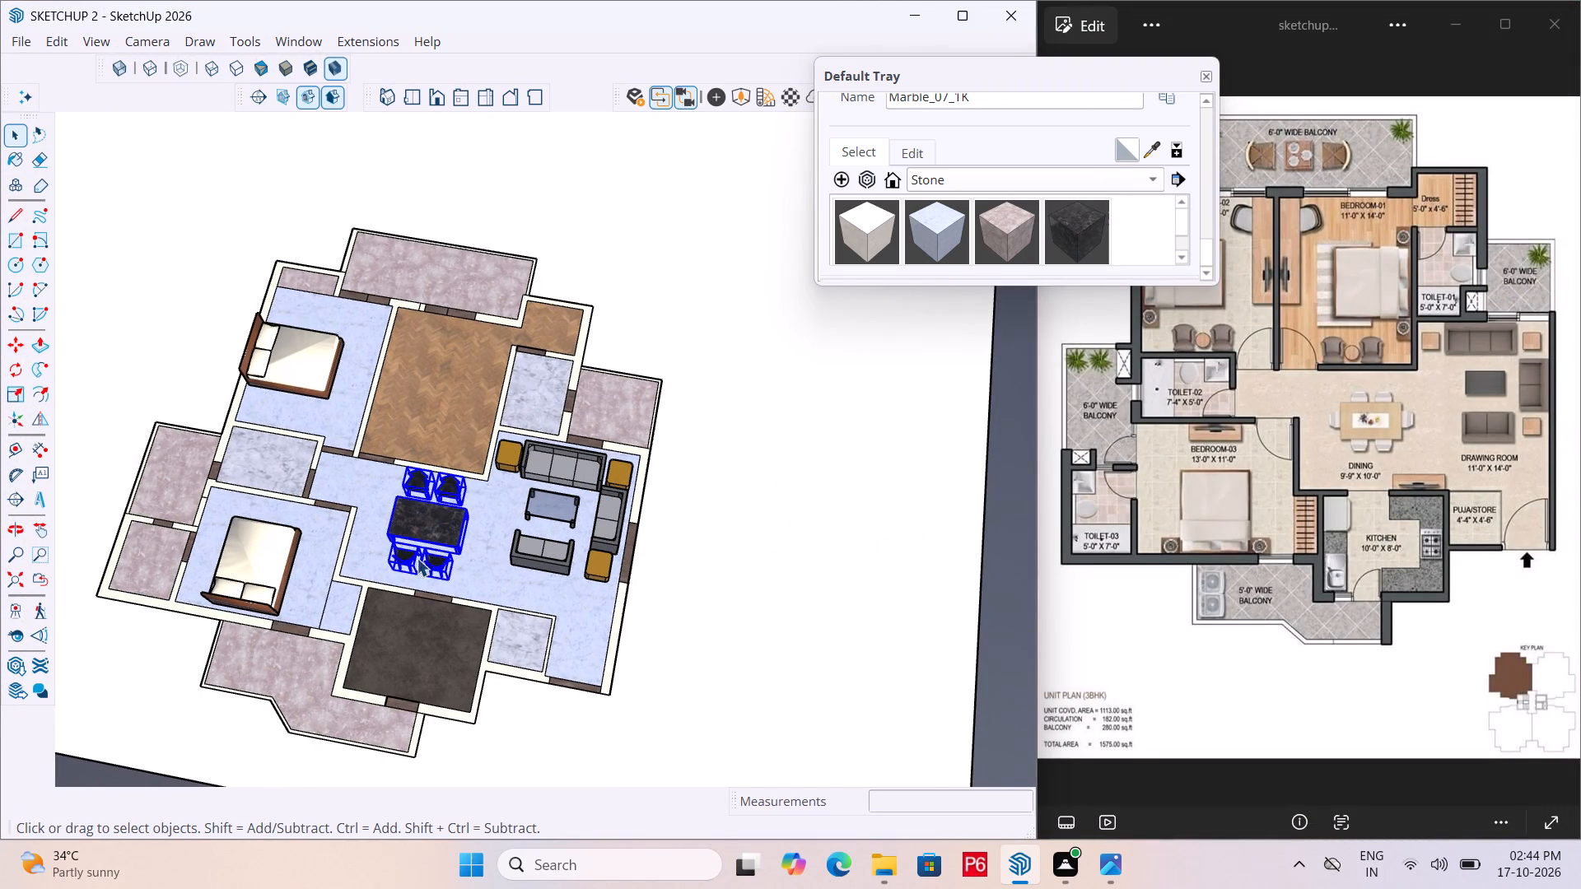
pyautogui.scroll(10, 408, 528)
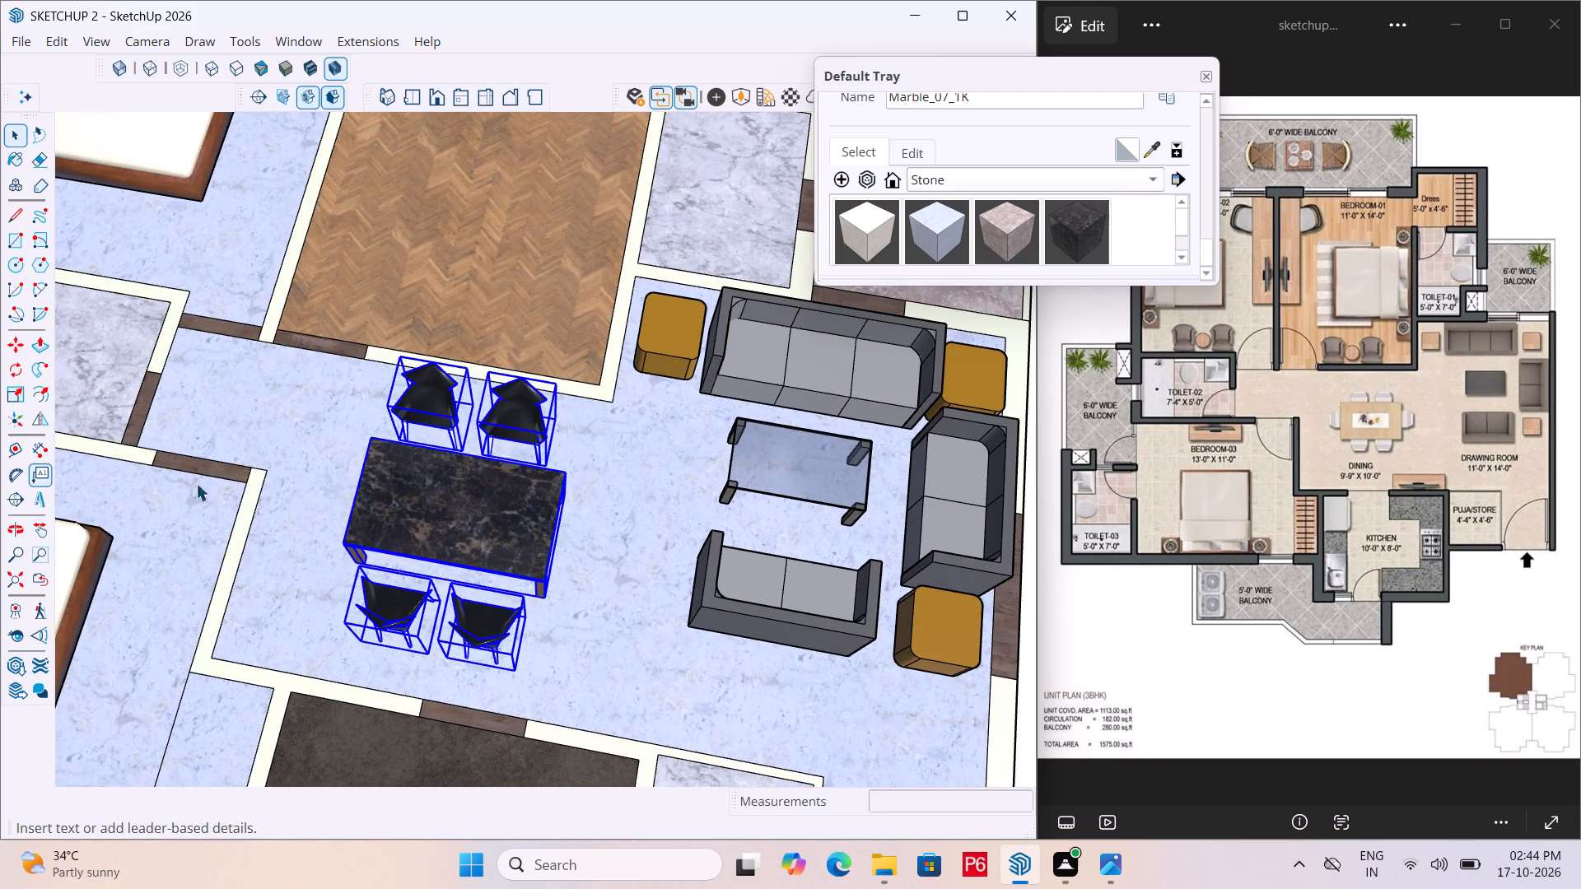
pyautogui.press('Escape')
pyautogui.scroll(-16, 455, 457)
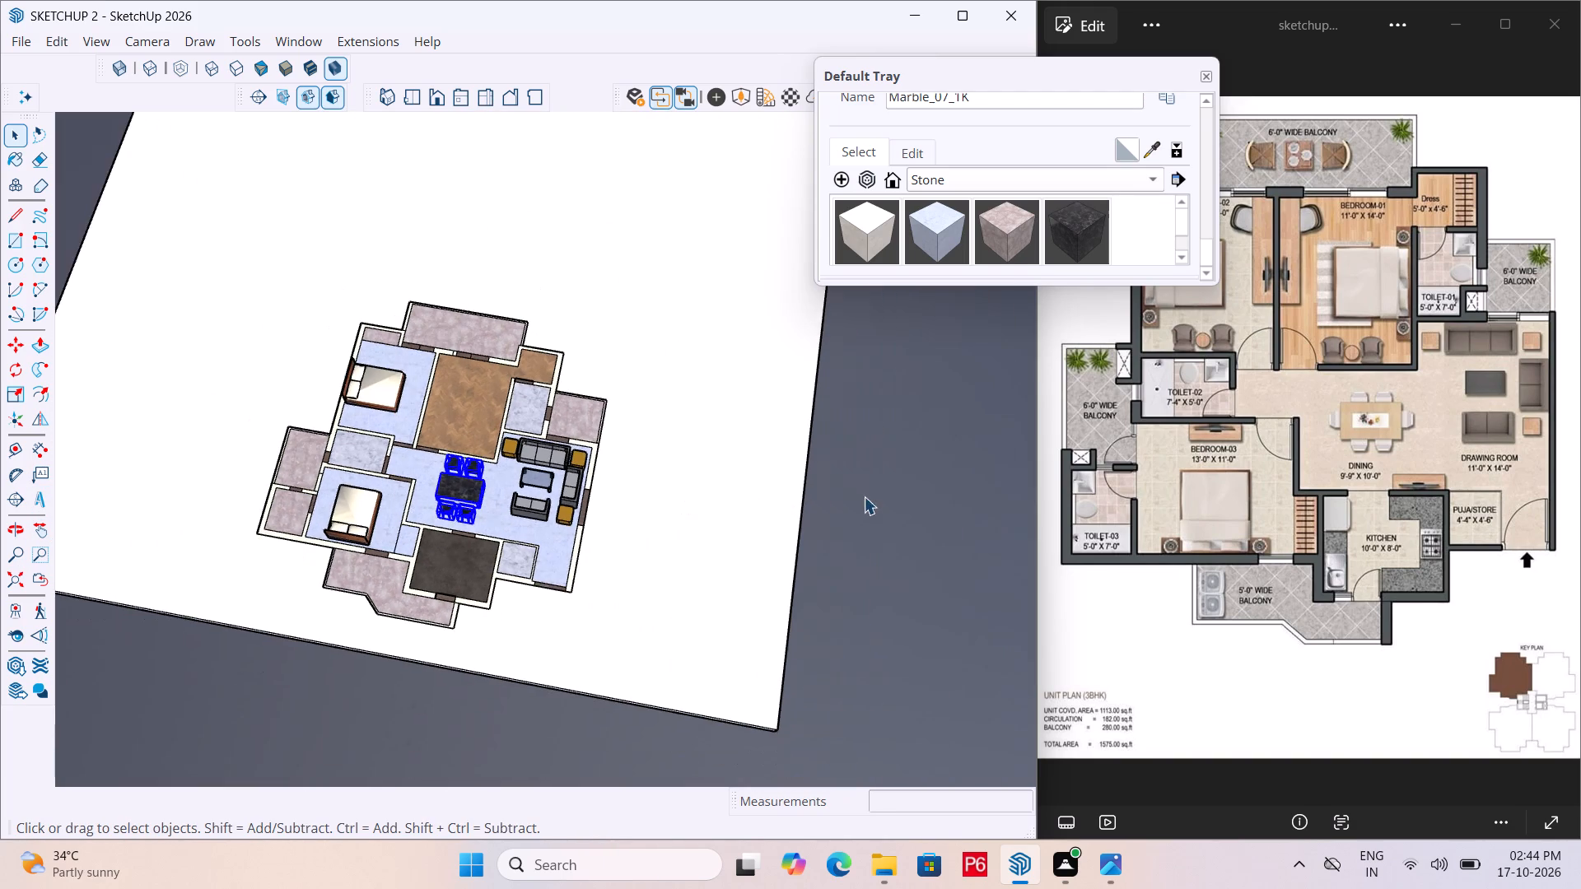
pyautogui.click(864, 496)
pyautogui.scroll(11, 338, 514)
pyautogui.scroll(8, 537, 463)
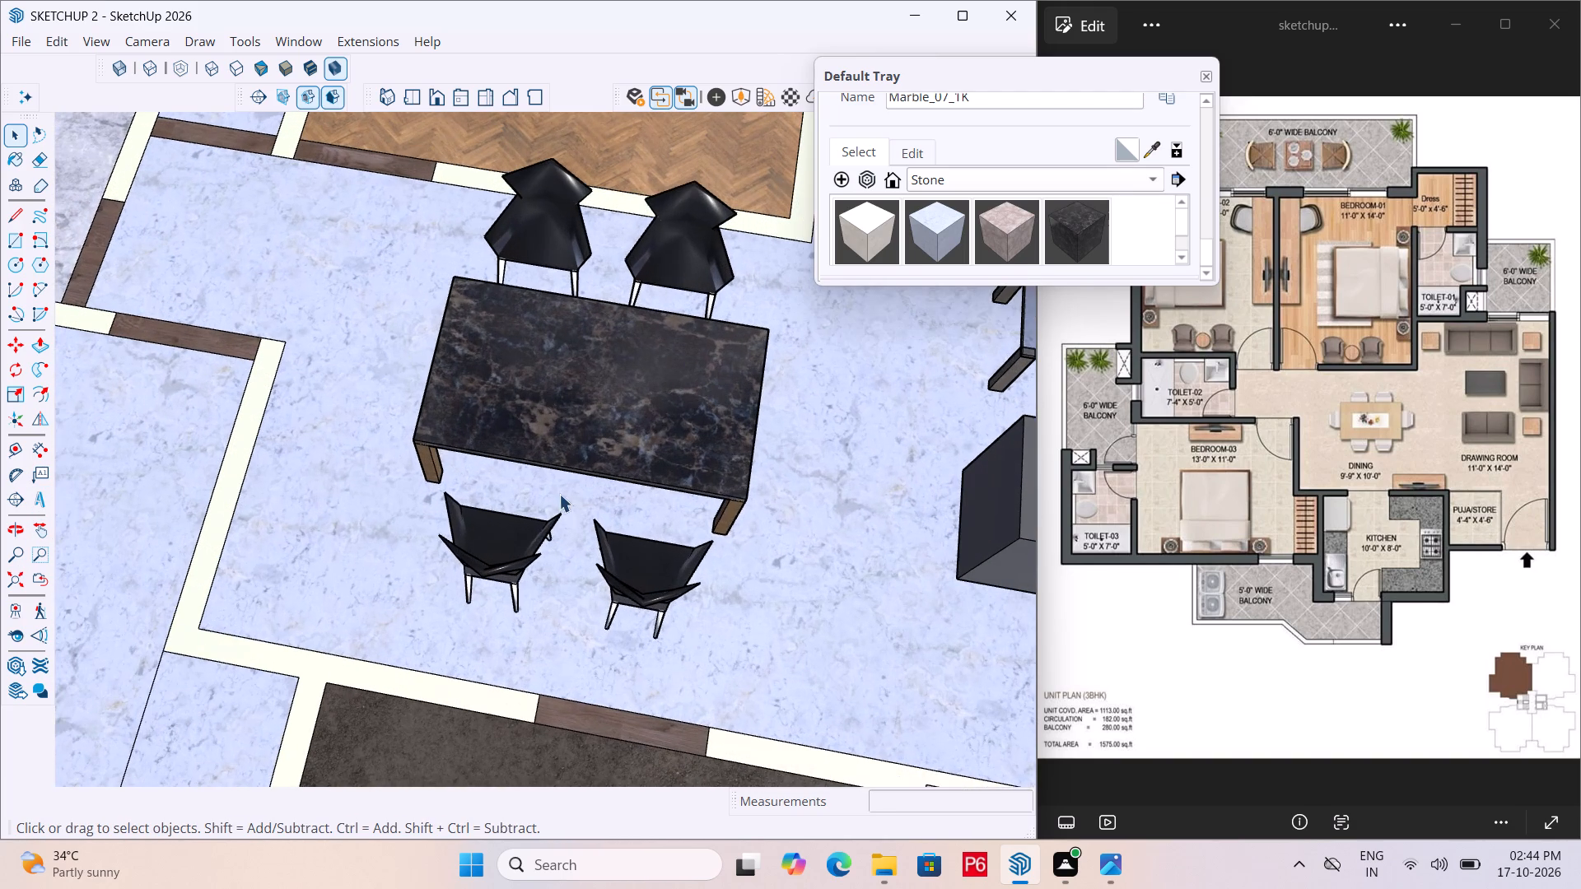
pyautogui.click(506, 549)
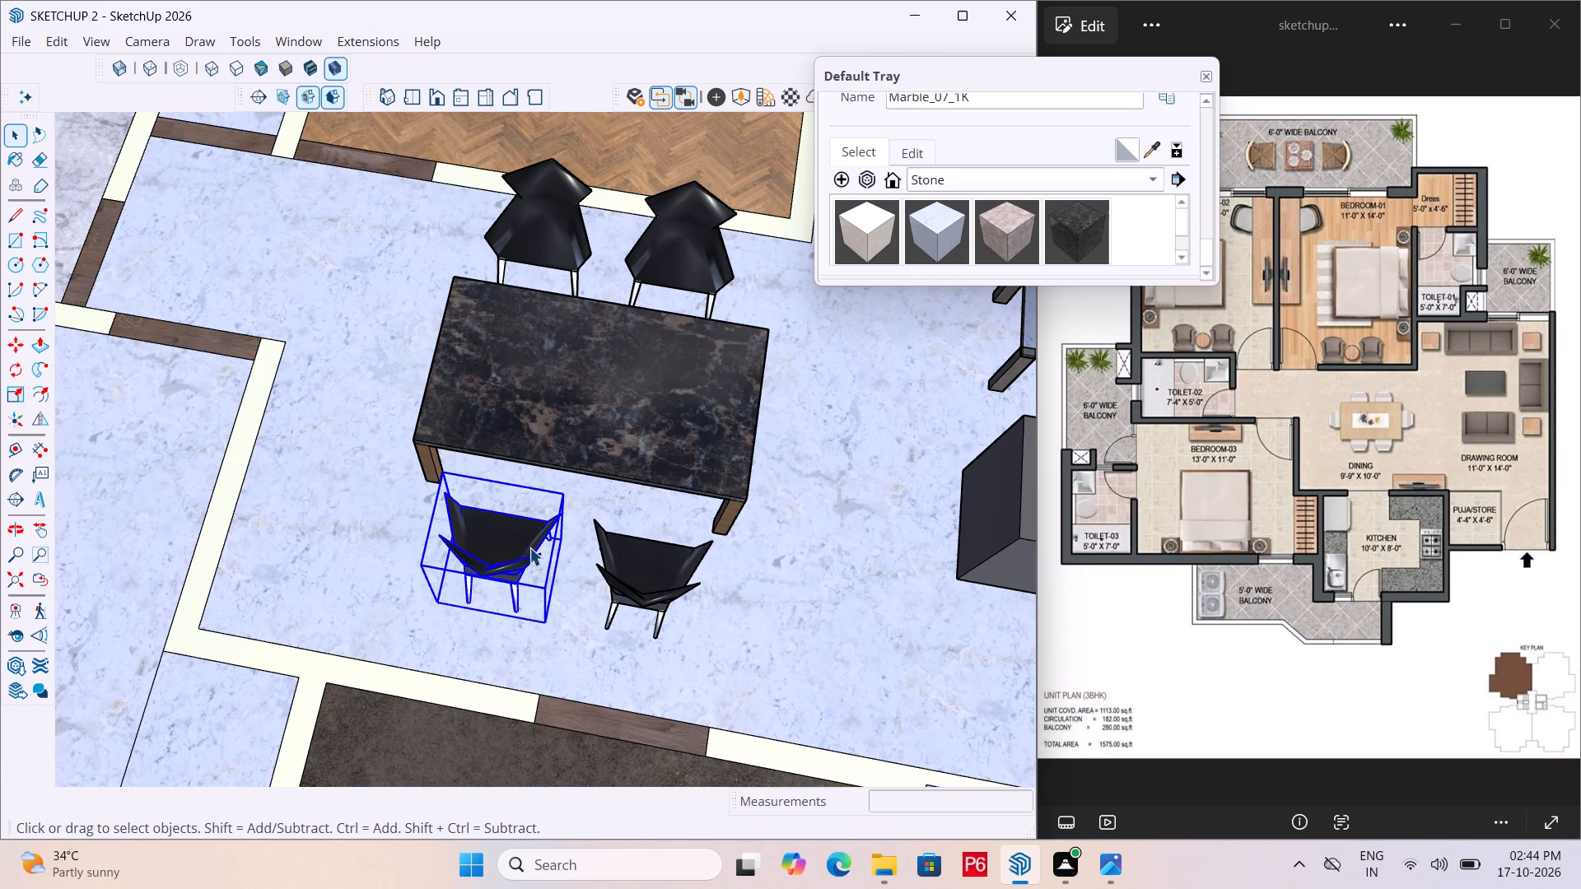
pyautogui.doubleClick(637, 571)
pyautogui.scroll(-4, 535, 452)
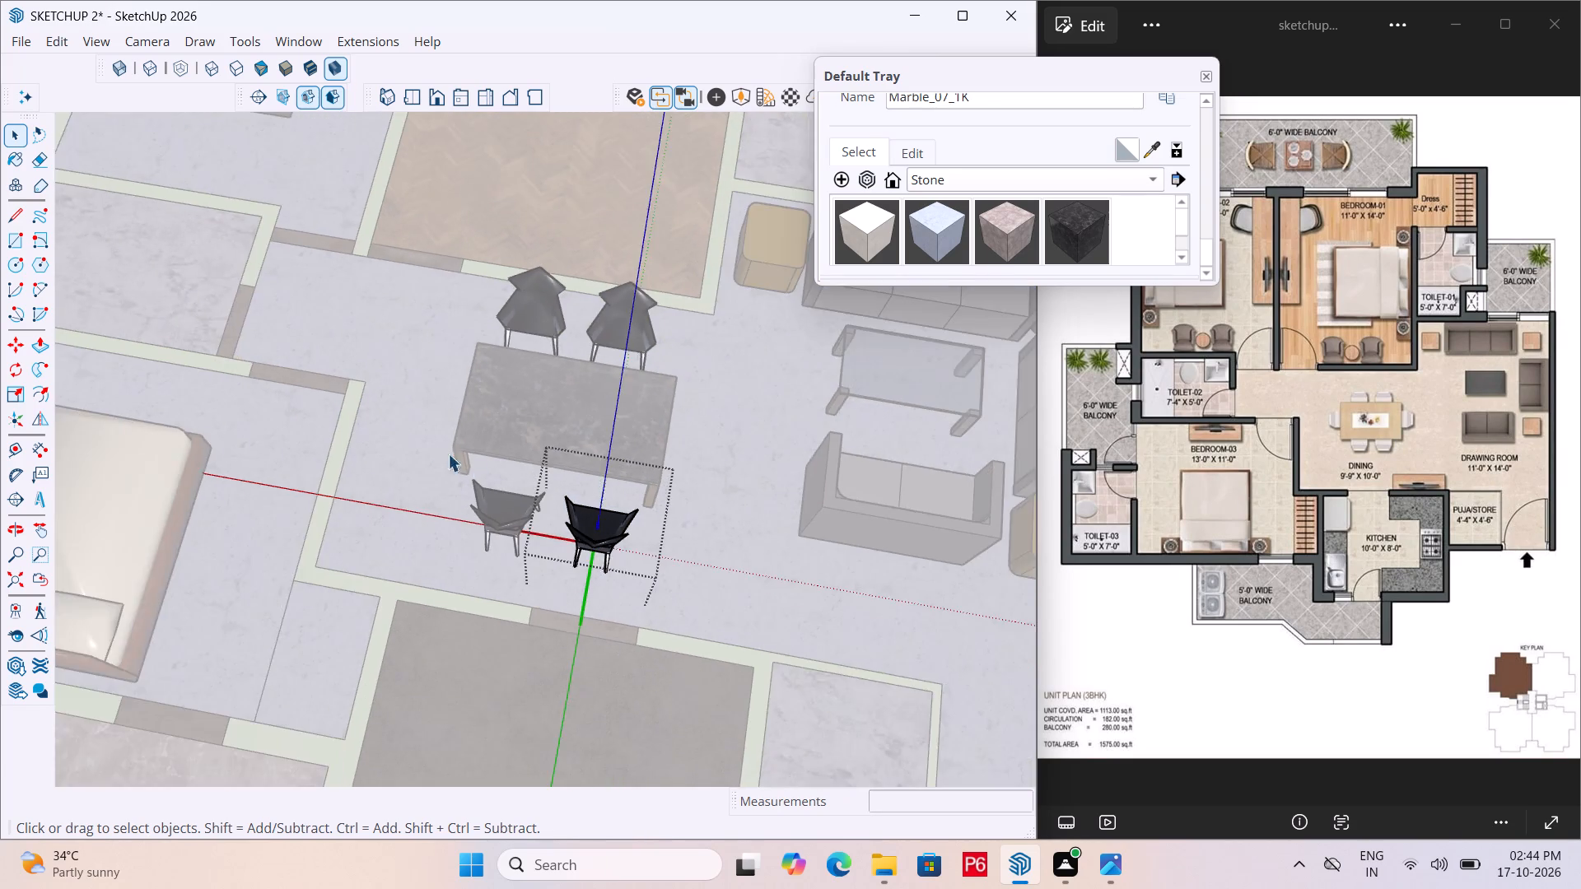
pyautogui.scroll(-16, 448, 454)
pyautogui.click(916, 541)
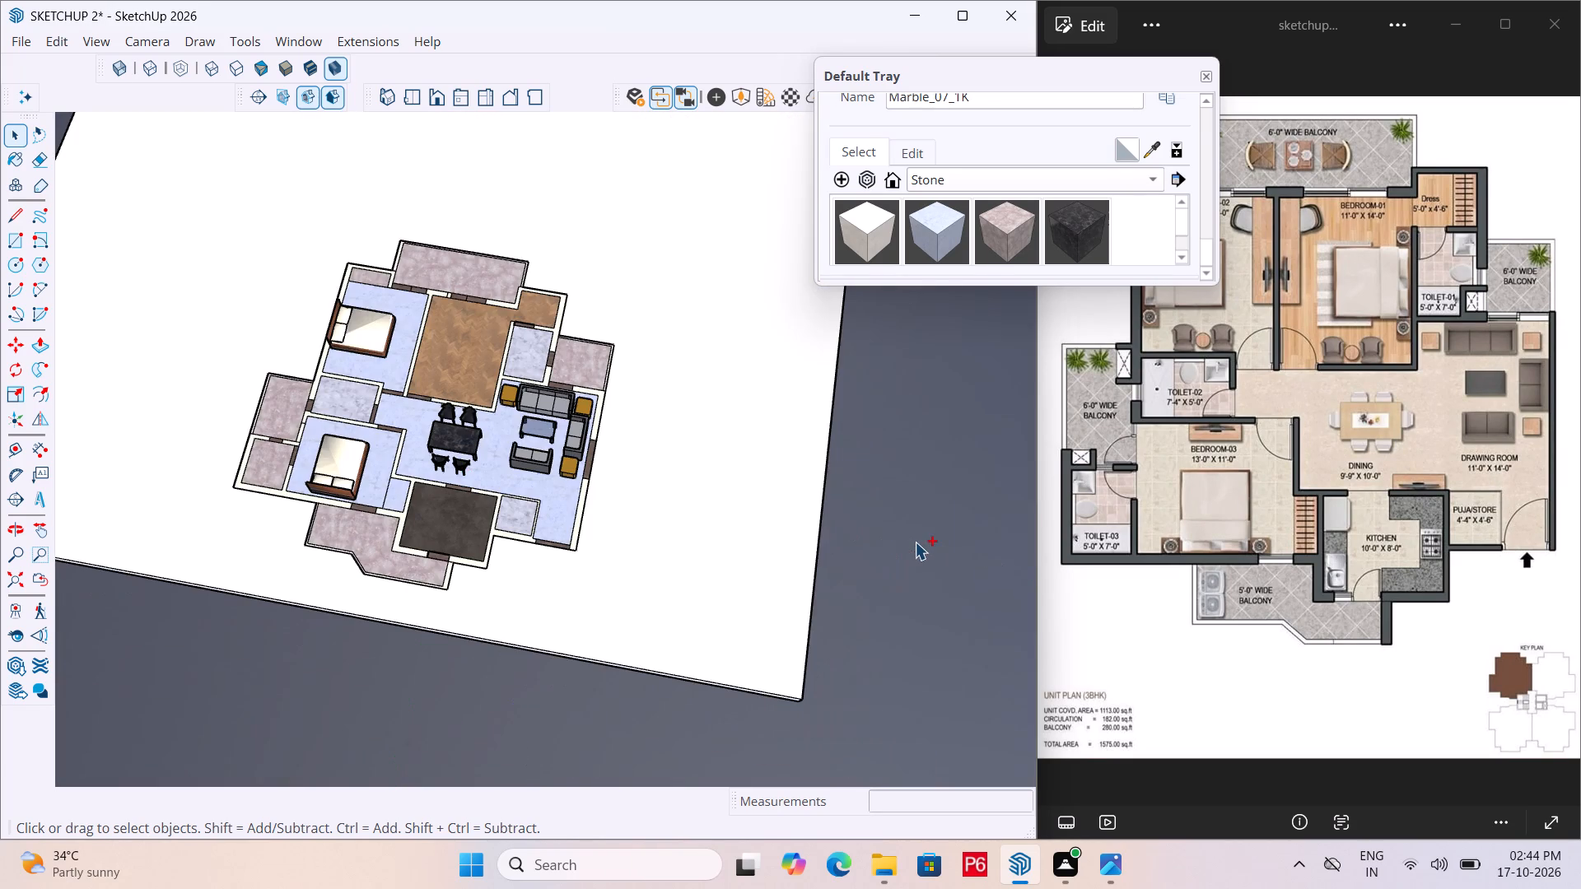
# Save the model with the dining furniture arrangement.
pyautogui.hotkey('ctrl', 's')
pyautogui.hotkey('ctrl', 's')
pyautogui.hotkey('ctrl', 's')
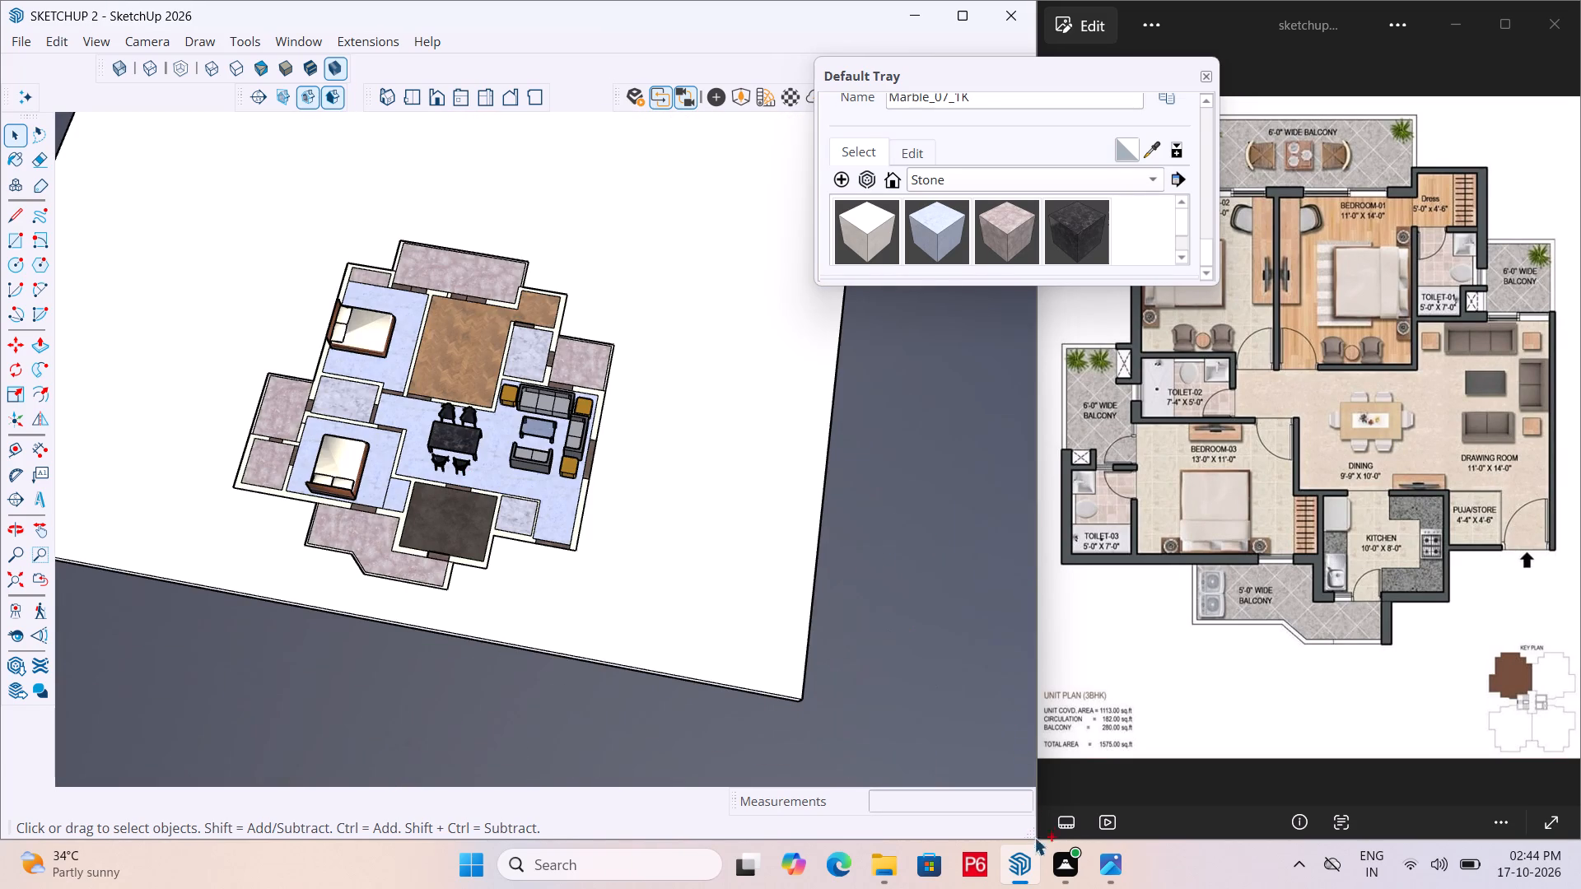
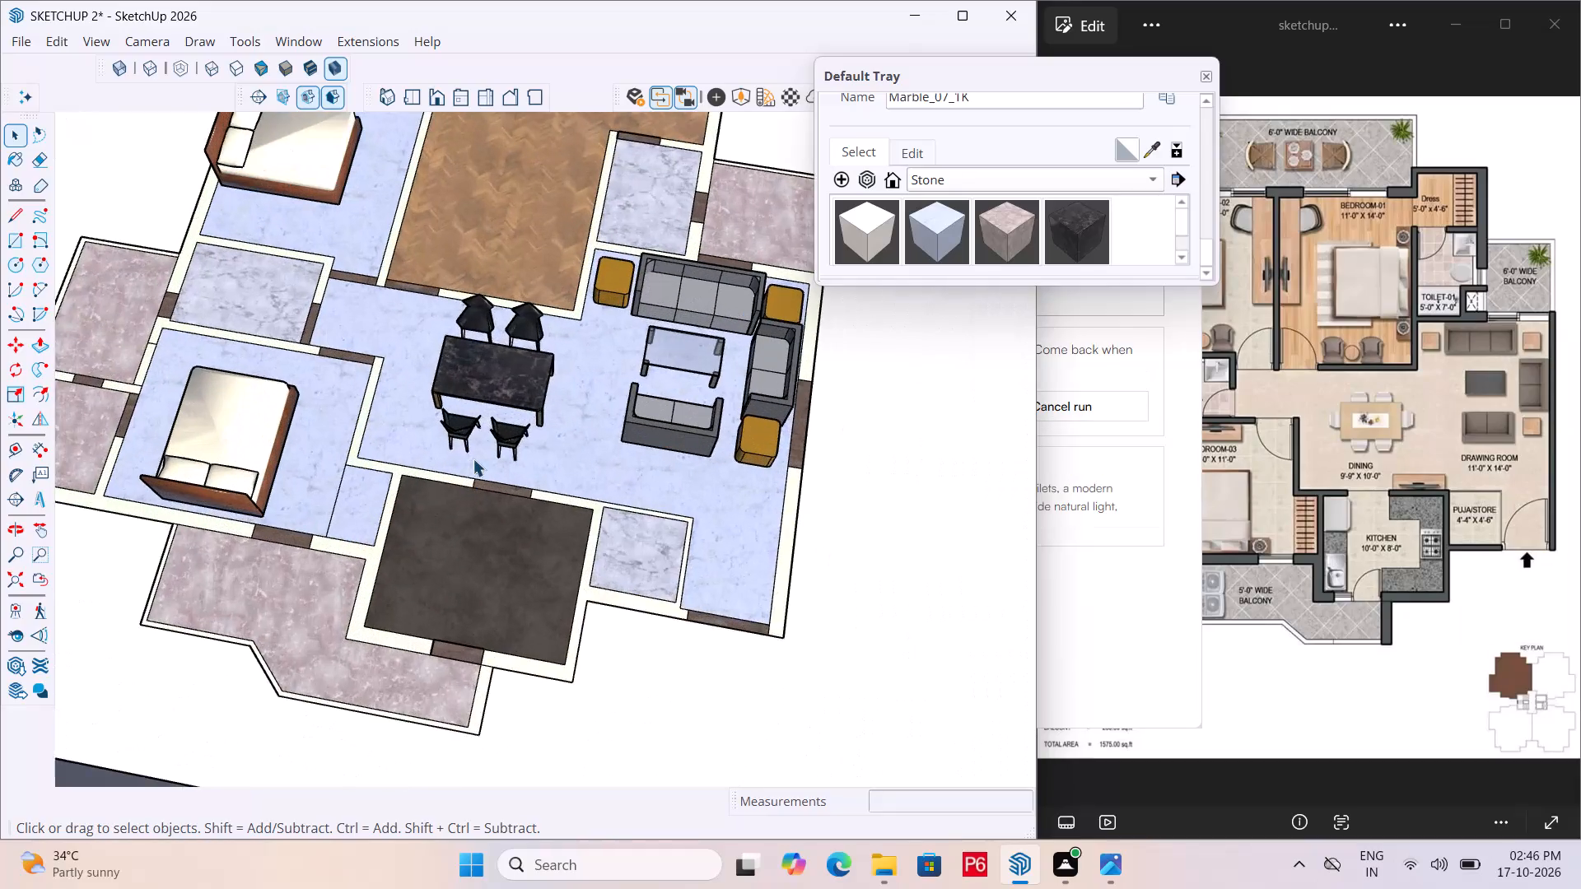
# Check the dining and drawing room furniture from a closer angle and save the SKETCHUP 2 model.
pyautogui.scroll(2, 525, 379)
pyautogui.moveTo(525, 373); pyautogui.dragTo(427, 296, button='middle')
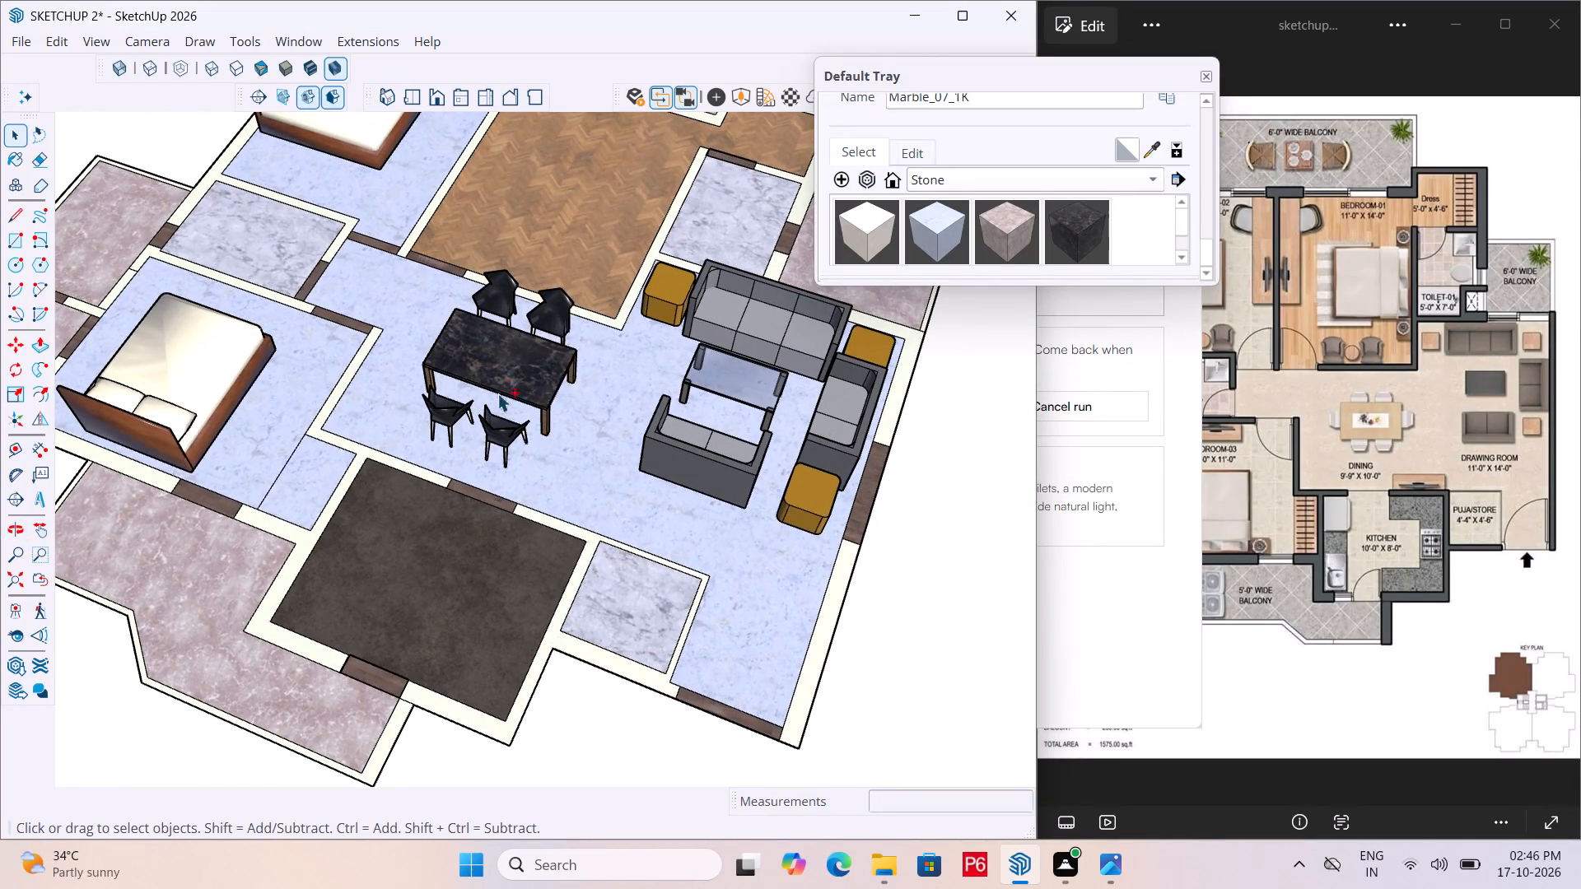
pyautogui.hotkey('ctrl', 's')
pyautogui.hotkey('ctrl', 's')
pyautogui.hotkey('ctrl', 's')
pyautogui.hotkey('ctrl', 's')
pyautogui.hotkey('ctrl', 's')
pyautogui.hotkey('ctrl', 's')
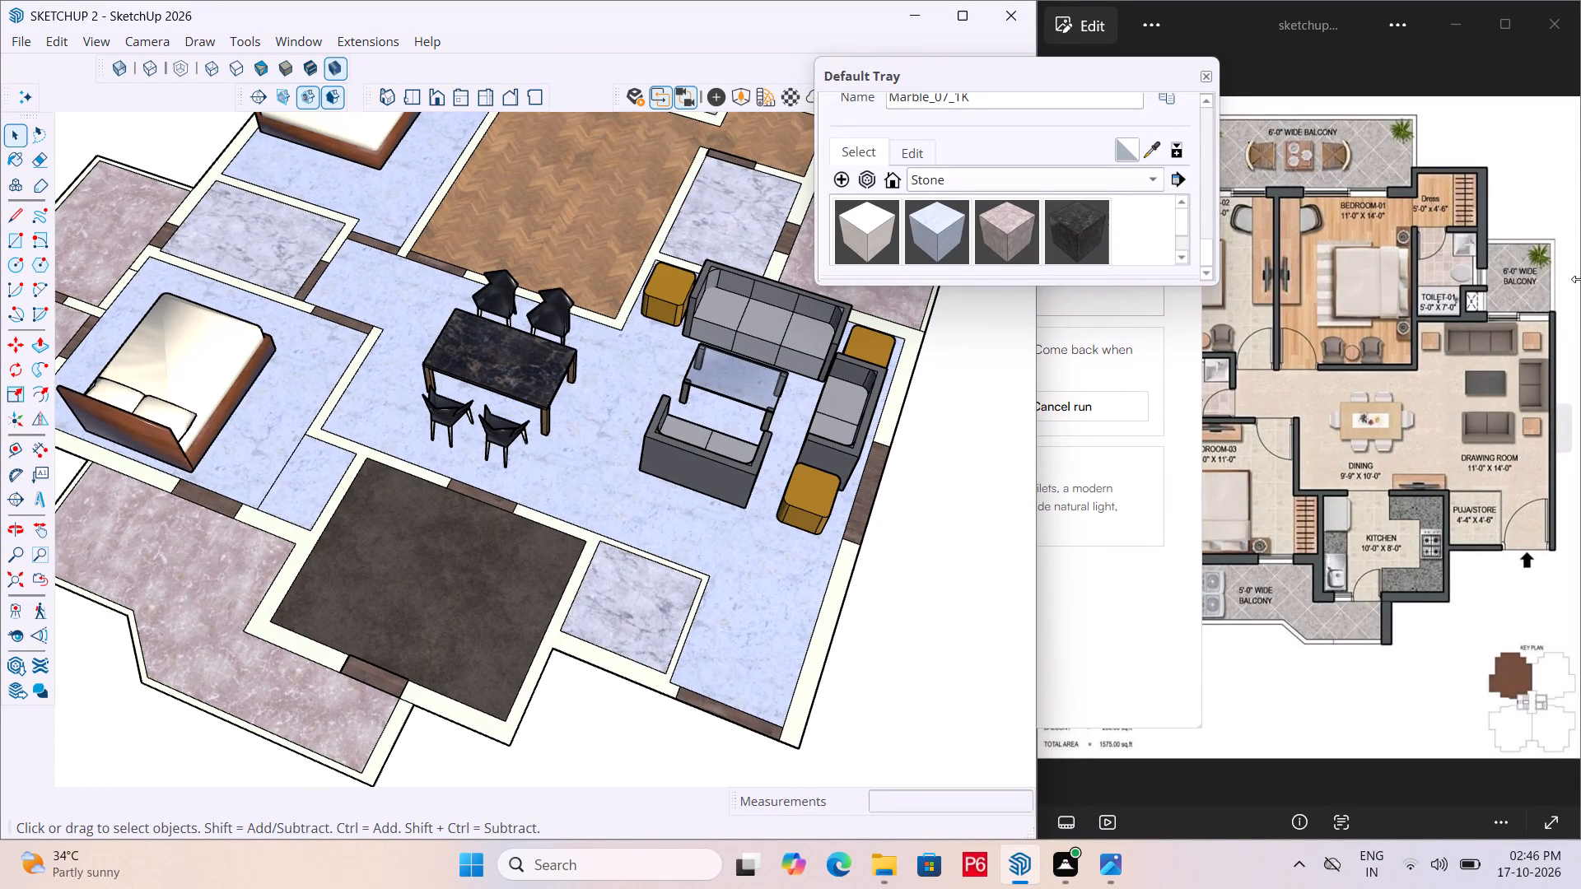
# Switch to Photos to bring the full reference floor plan in front for comparison with the model.
pyautogui.click(1338, 353)
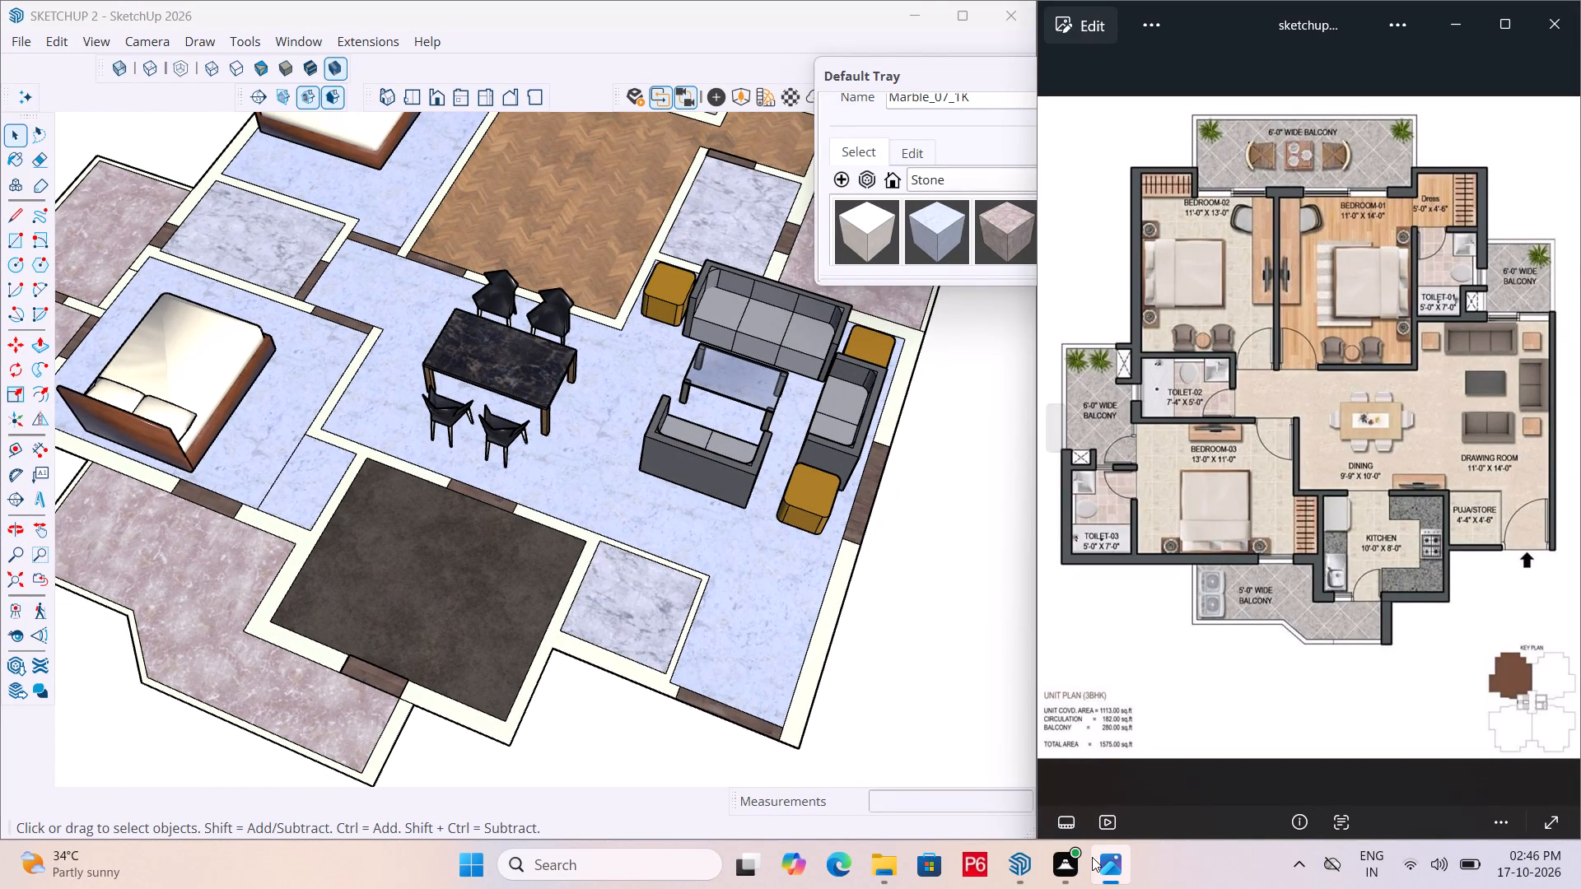
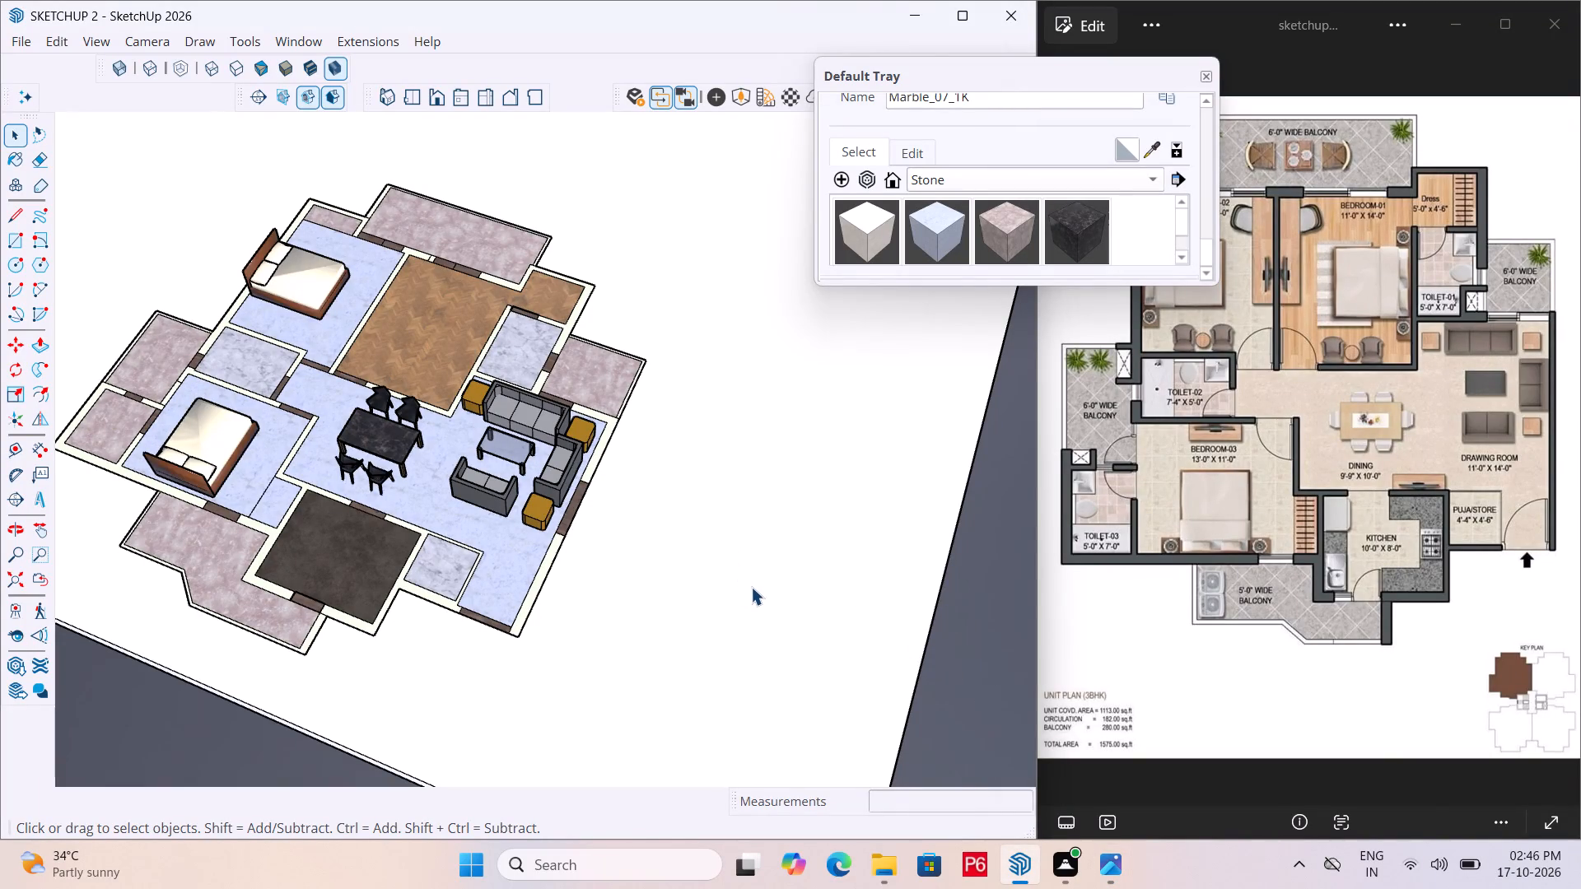
# Copy the bed from Bedroom-02 onto the wooden floor of Bedroom-01, about 12' 4" away.
pyautogui.scroll(-1, 775, 598)
pyautogui.scroll(8, 350, 521)
pyautogui.scroll(-6, 993, 647)
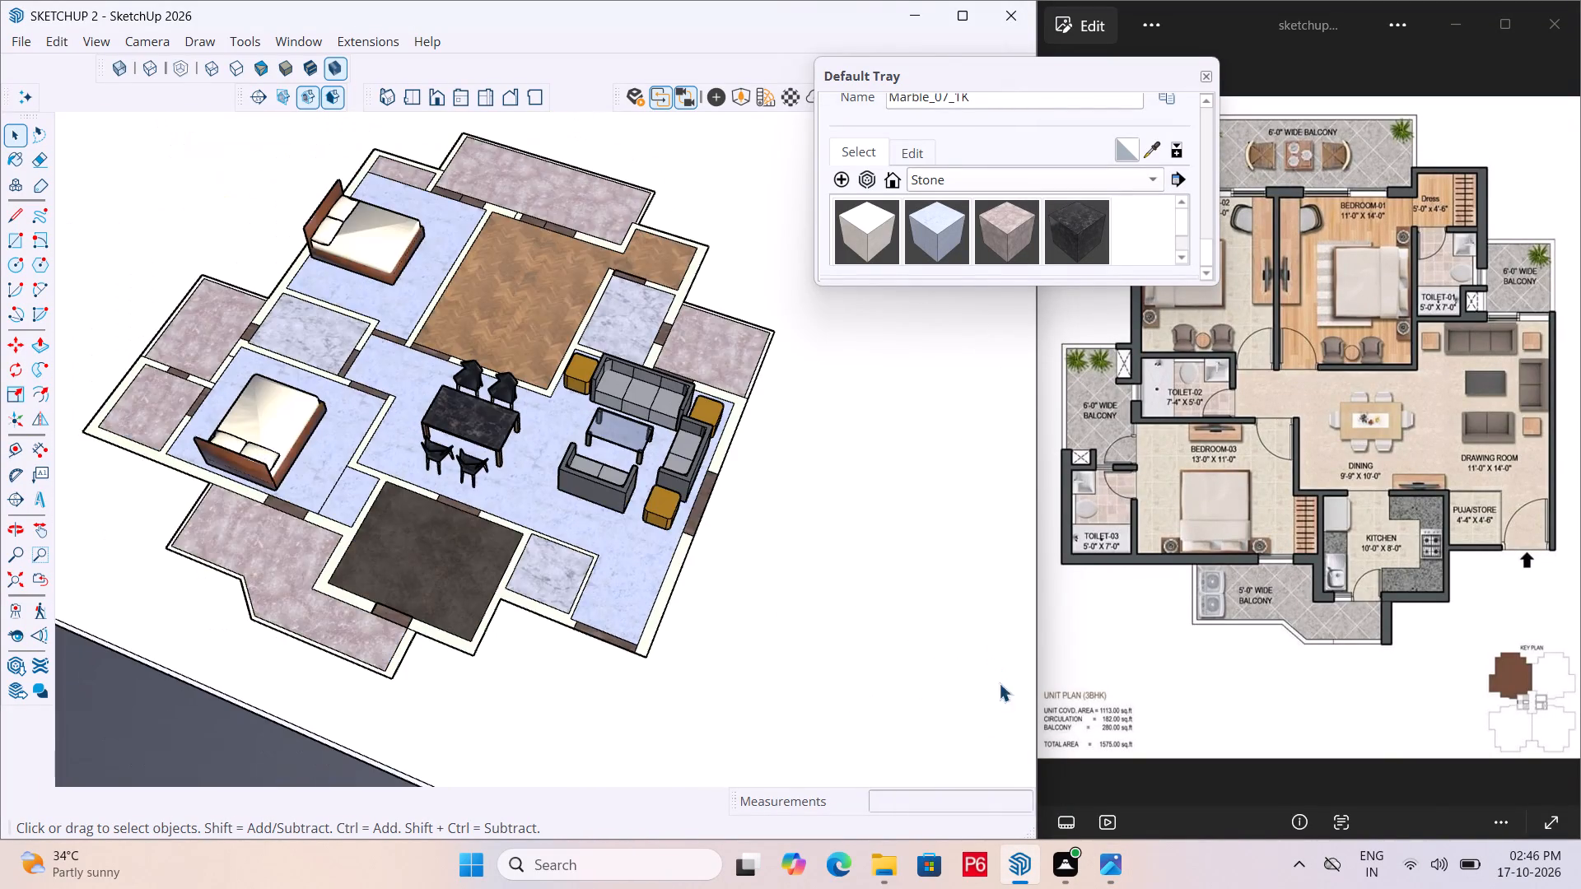
pyautogui.scroll(-6, 731, 645)
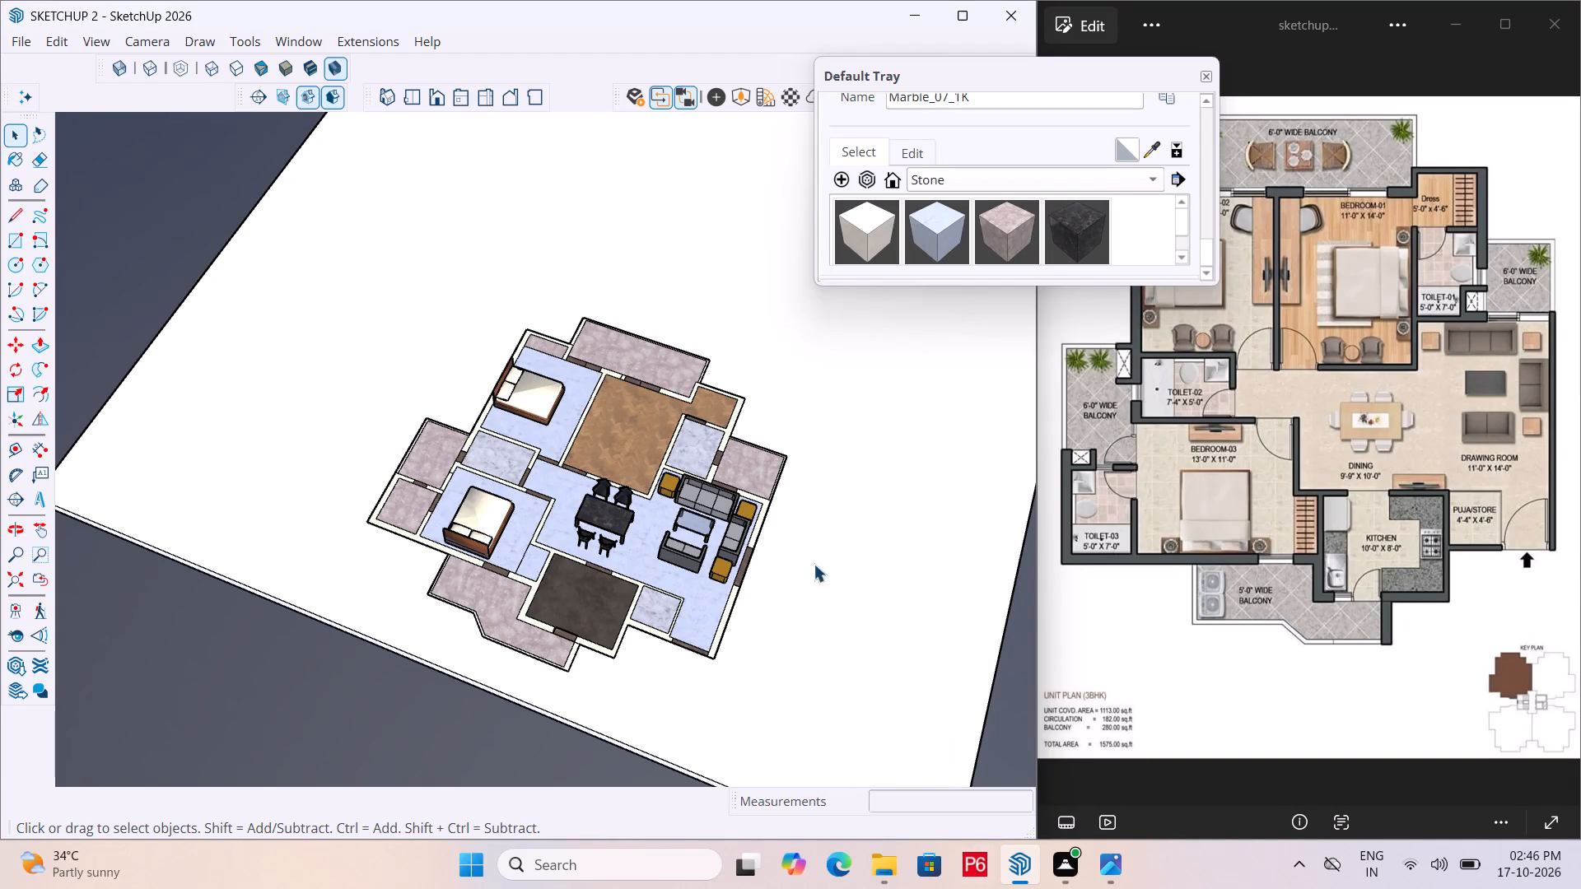
pyautogui.scroll(5, 492, 412)
pyautogui.click(557, 403)
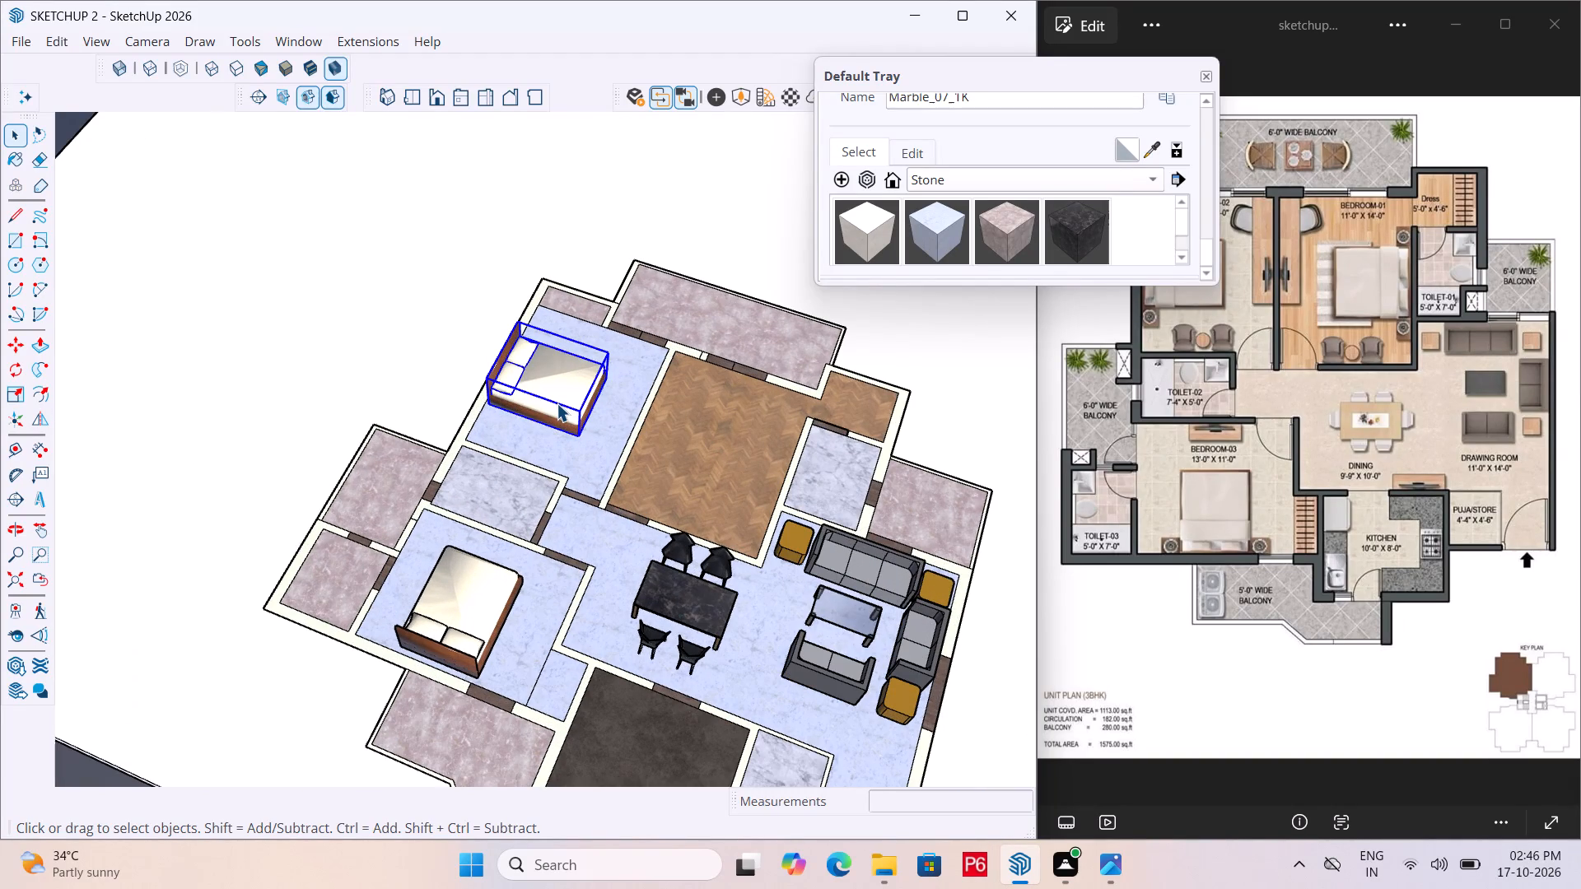
pyautogui.press('m')
pyautogui.click(580, 448)
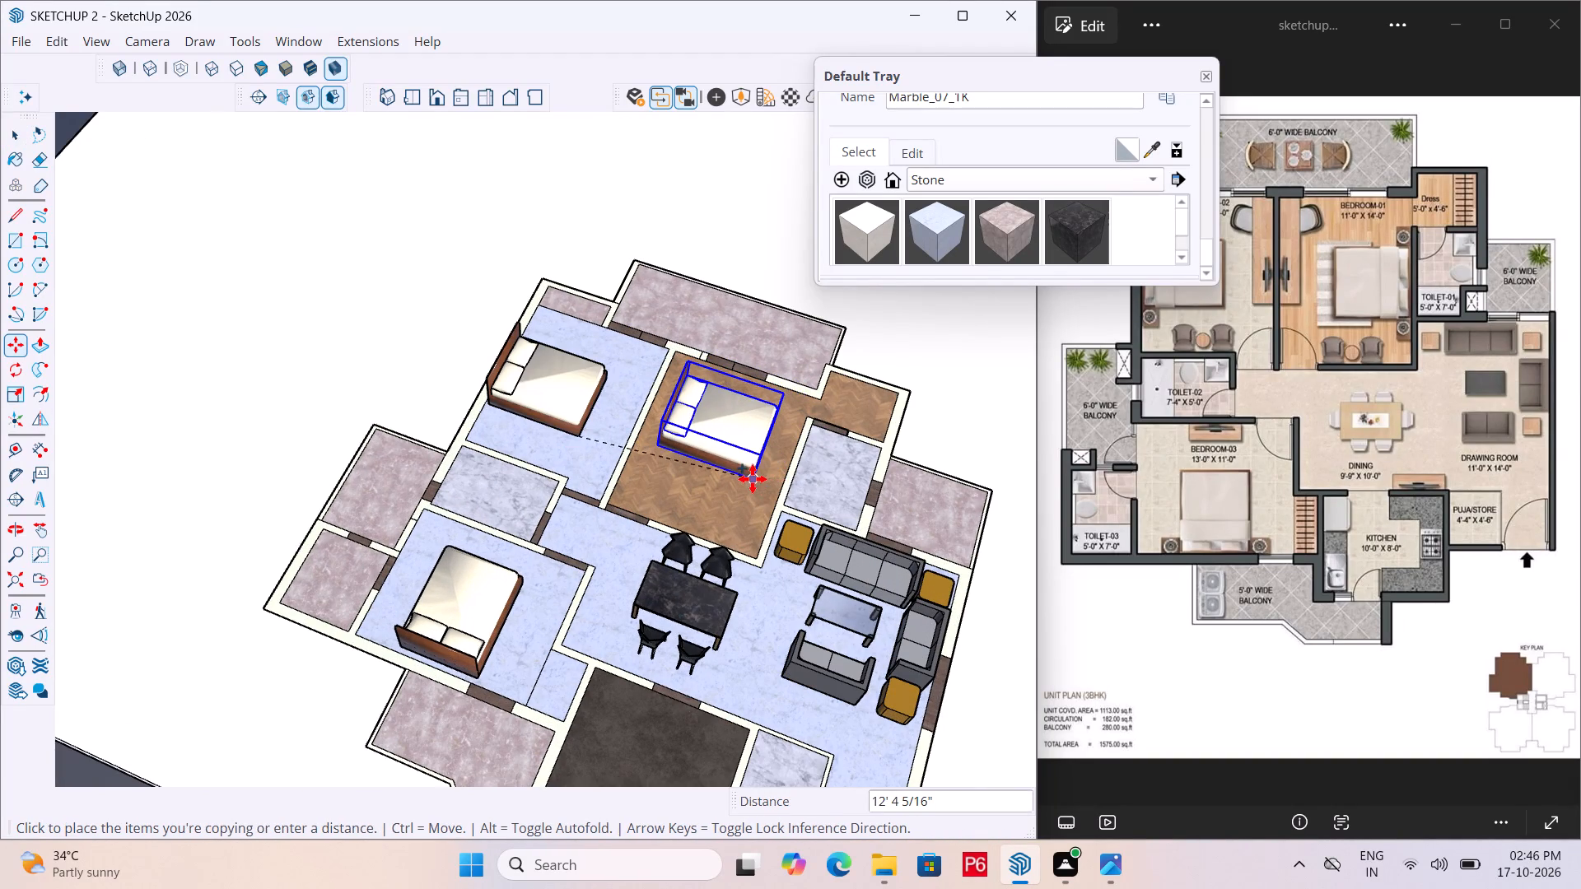
pyautogui.click(753, 479)
pyautogui.press('Escape')
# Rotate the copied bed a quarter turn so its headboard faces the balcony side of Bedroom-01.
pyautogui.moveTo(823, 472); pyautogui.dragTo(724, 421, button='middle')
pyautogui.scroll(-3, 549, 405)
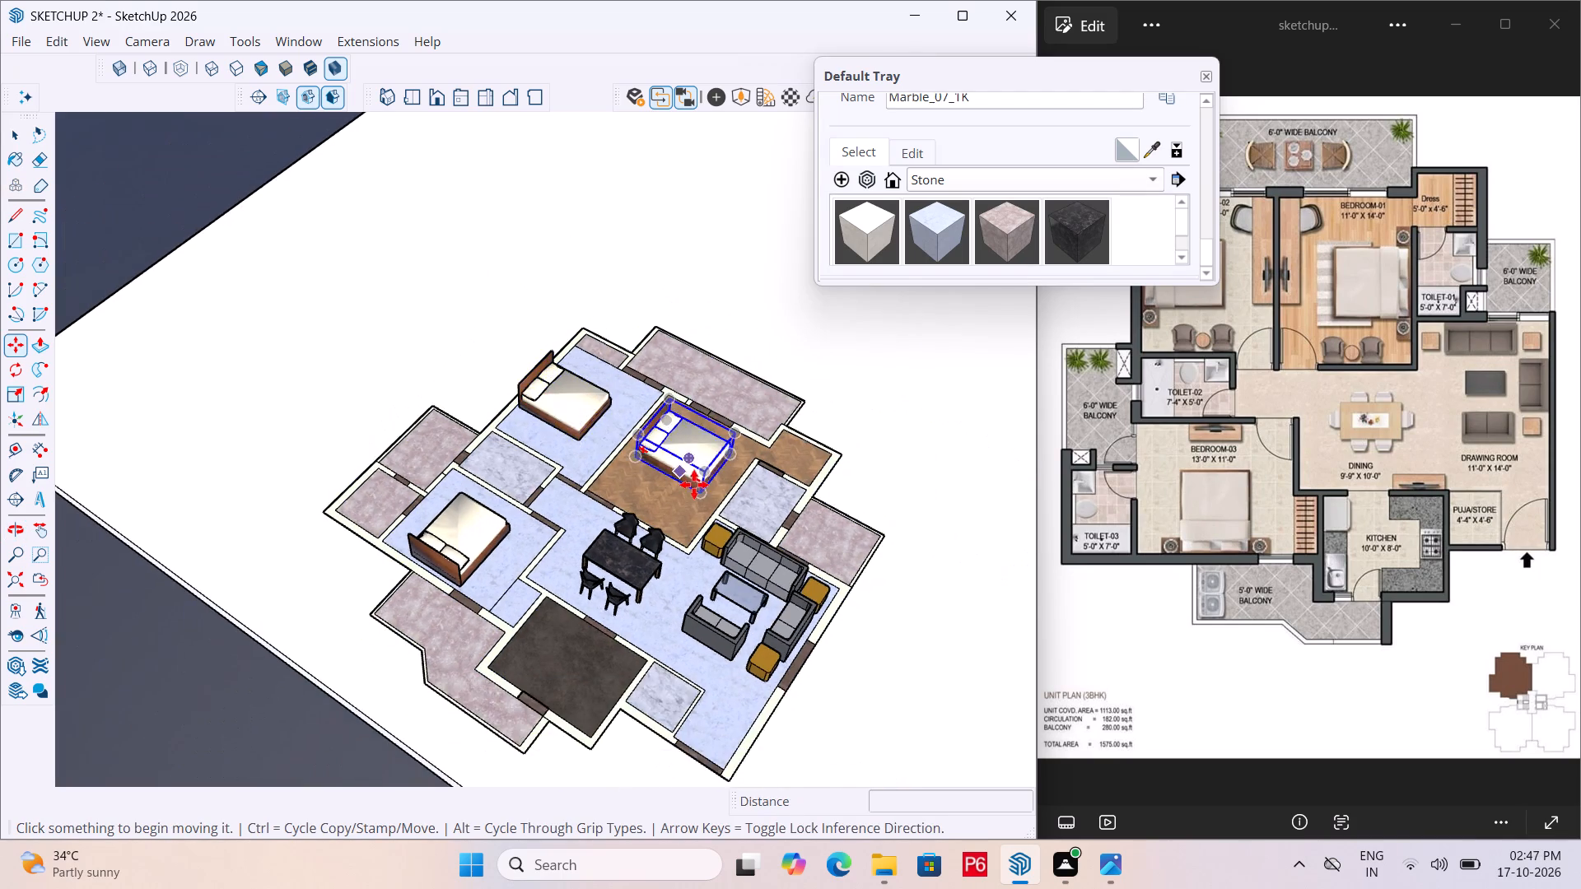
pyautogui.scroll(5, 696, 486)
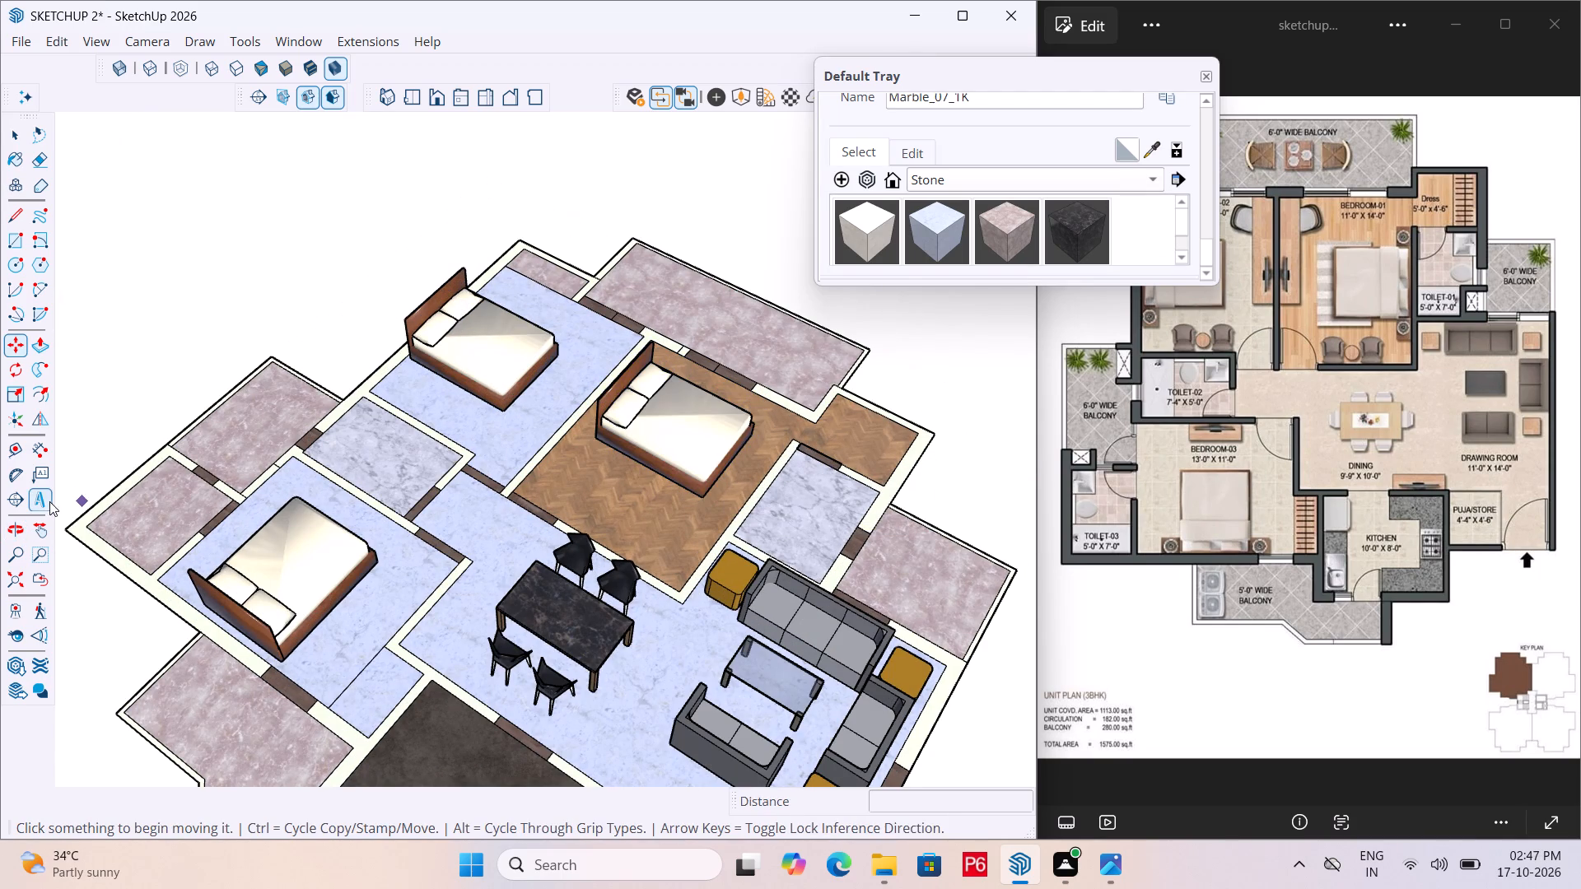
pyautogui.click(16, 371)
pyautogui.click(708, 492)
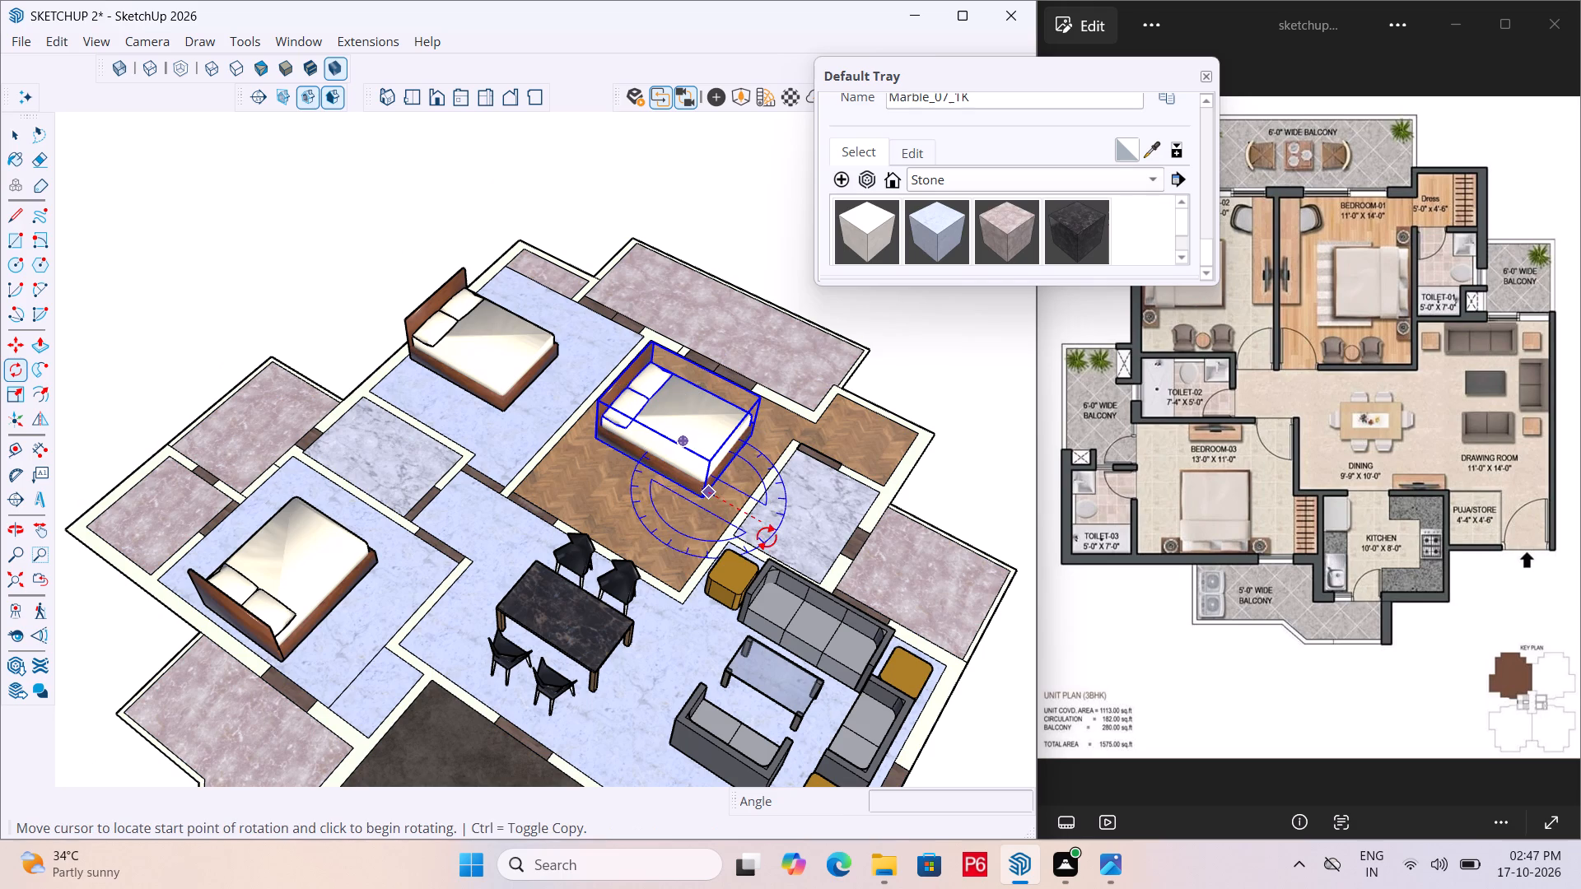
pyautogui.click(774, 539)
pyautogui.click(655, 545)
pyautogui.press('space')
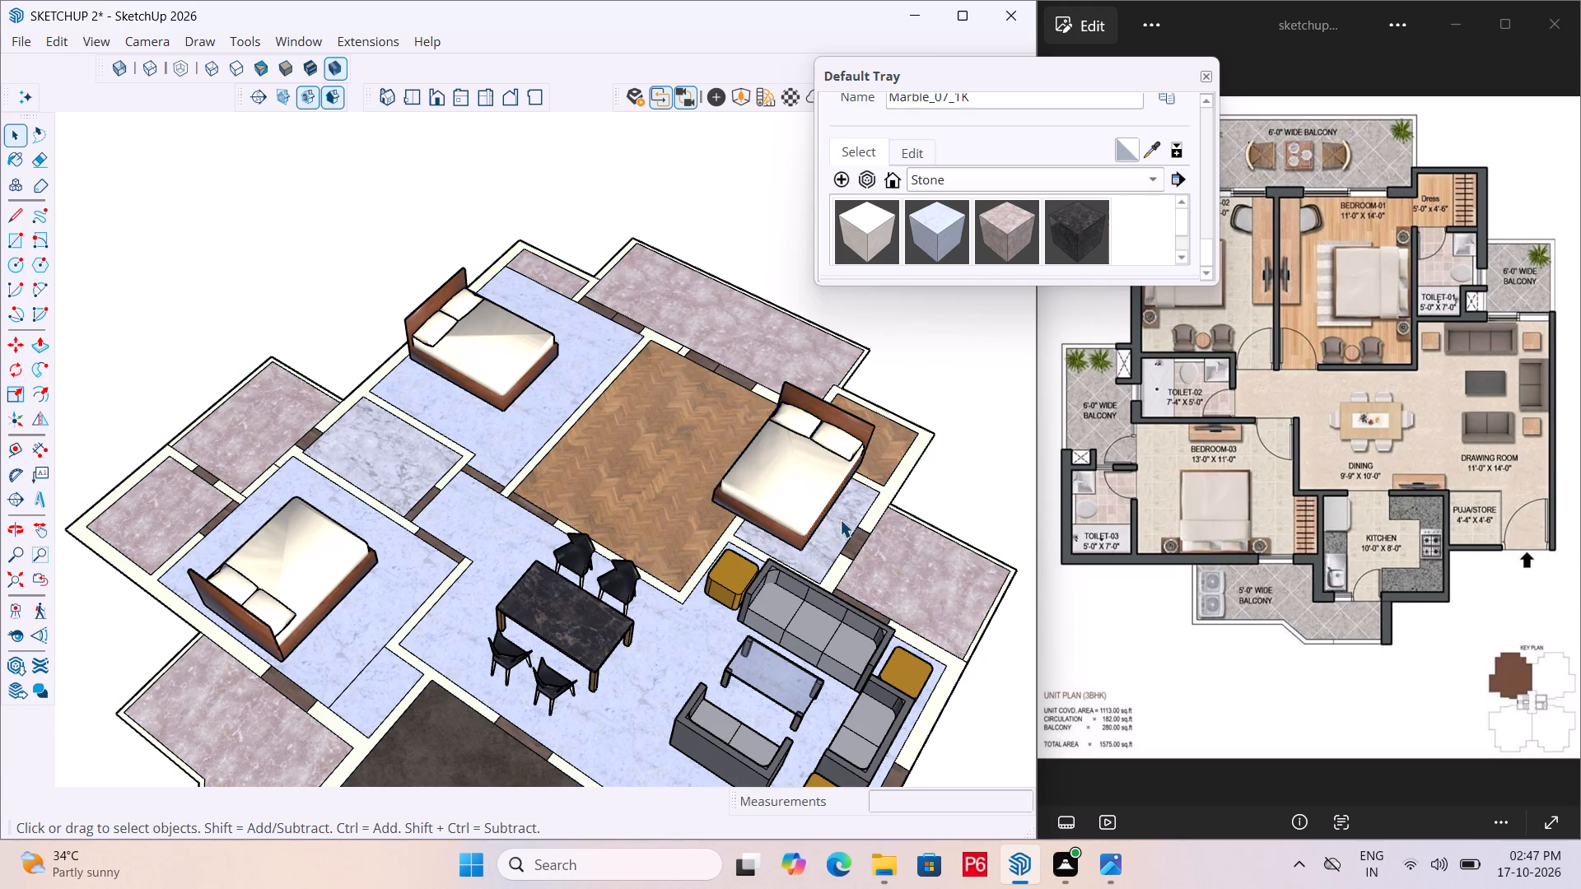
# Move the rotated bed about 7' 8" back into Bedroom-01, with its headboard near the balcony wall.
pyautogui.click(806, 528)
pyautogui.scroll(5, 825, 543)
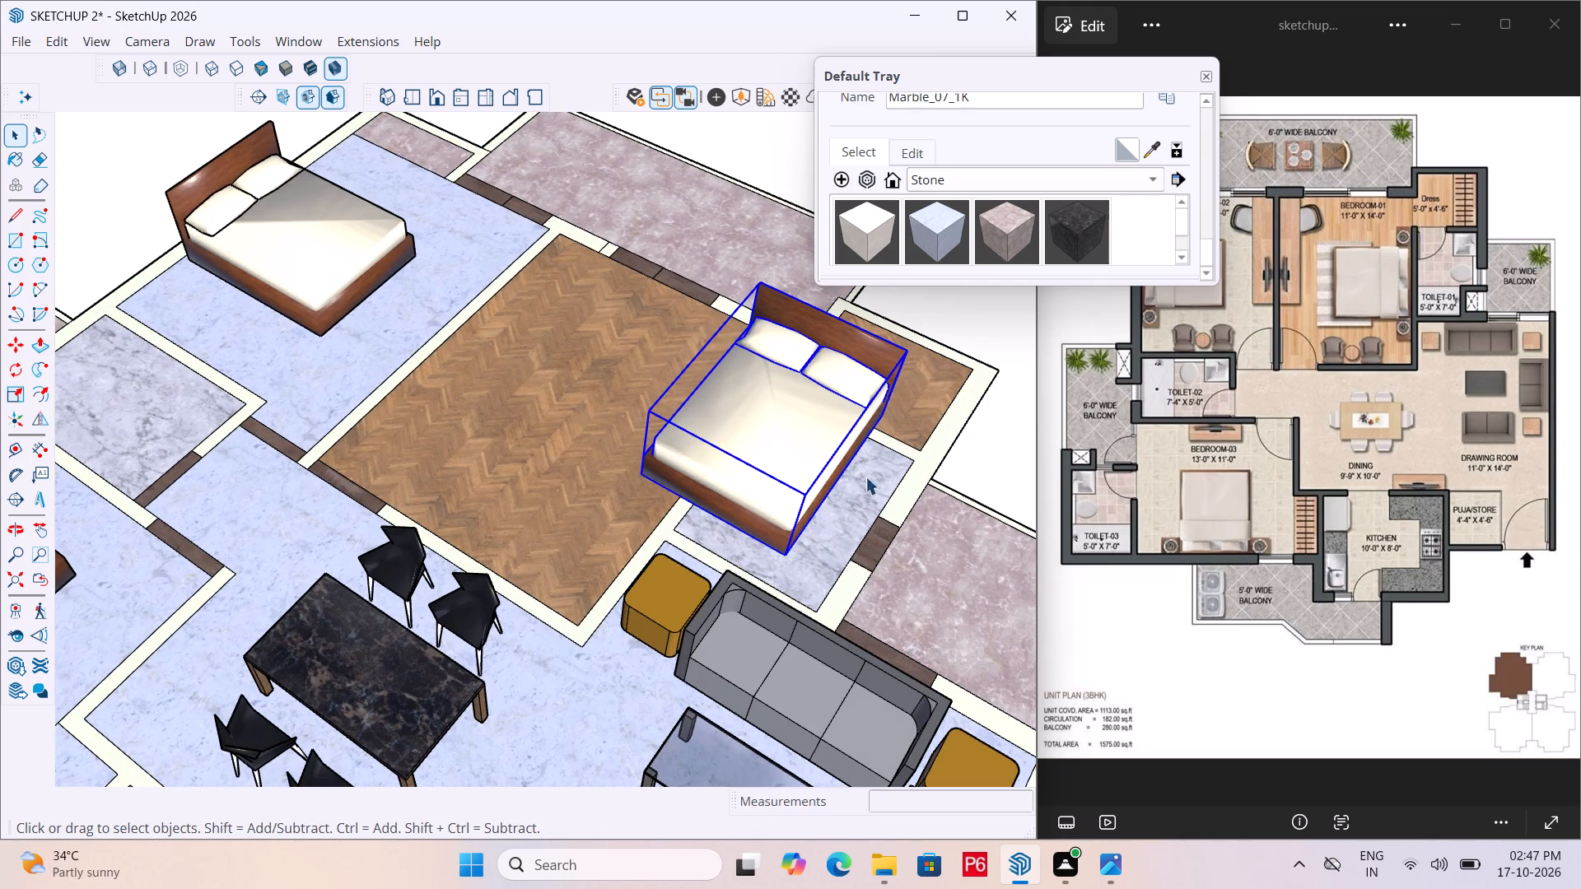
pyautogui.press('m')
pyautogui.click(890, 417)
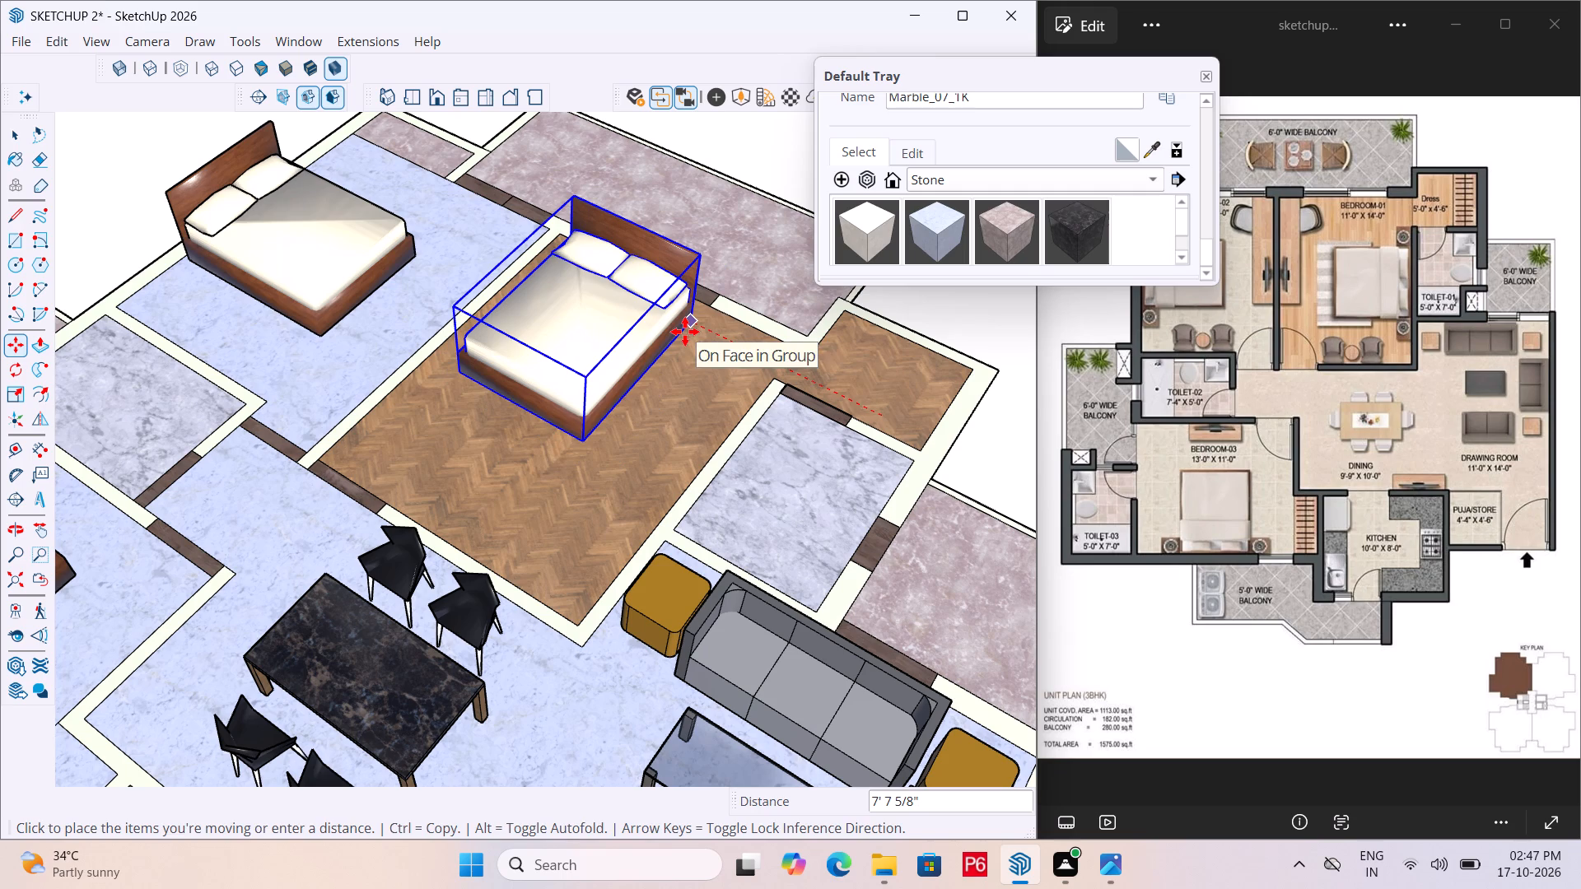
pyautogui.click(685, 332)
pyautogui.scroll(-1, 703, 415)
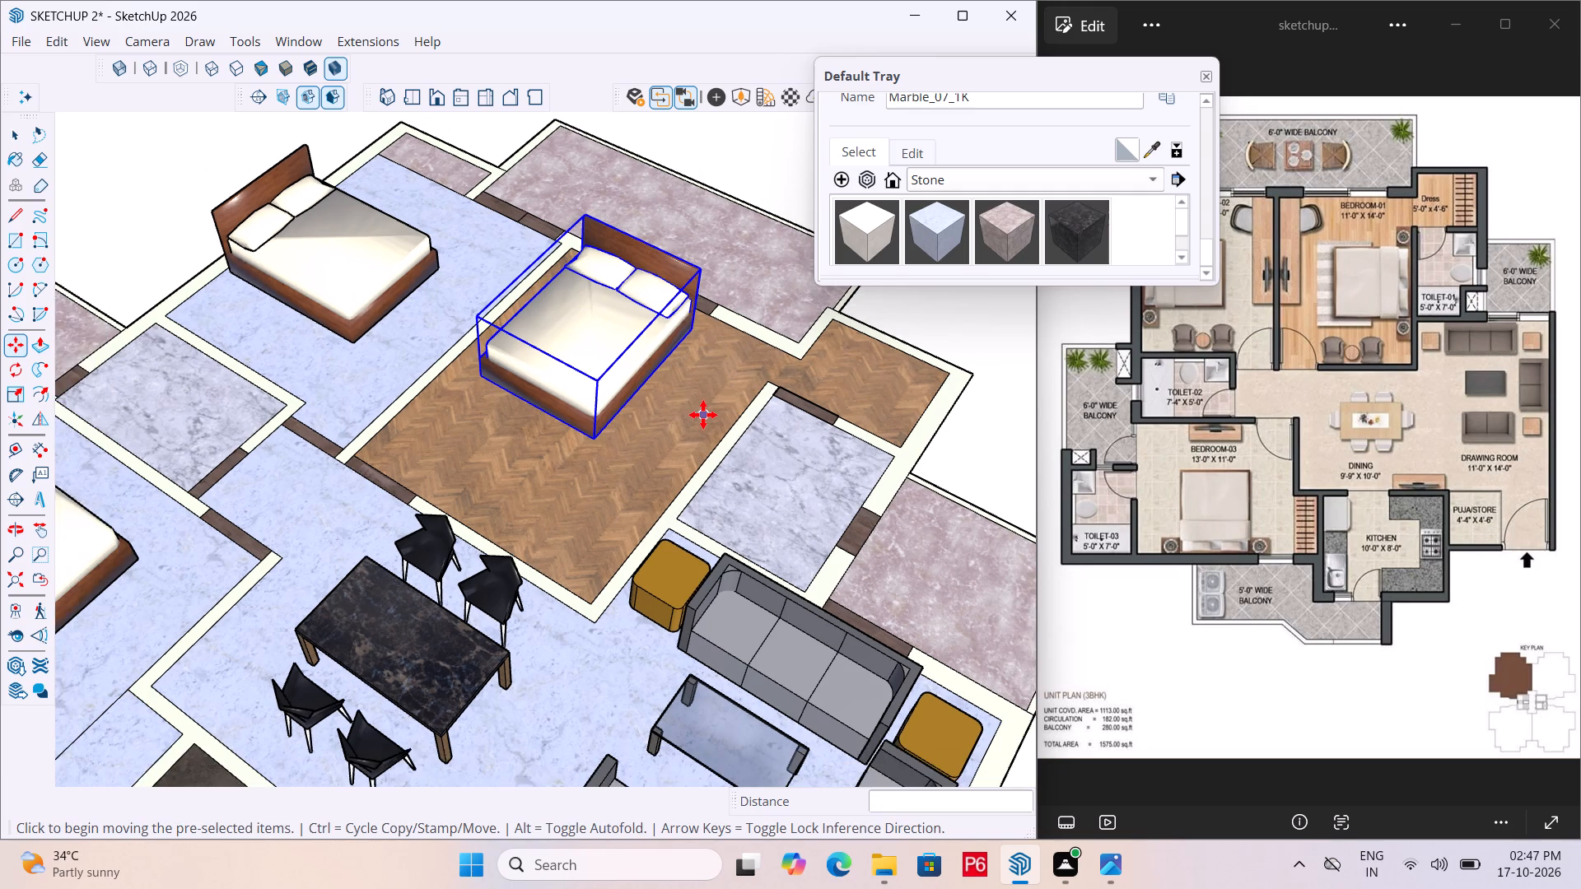
# Examine the Bedroom-01 bed's orientation and position from several angles against the reference floor plan.
pyautogui.scroll(-2, 703, 415)
pyautogui.moveTo(703, 415); pyautogui.dragTo(427, 452, button='middle')
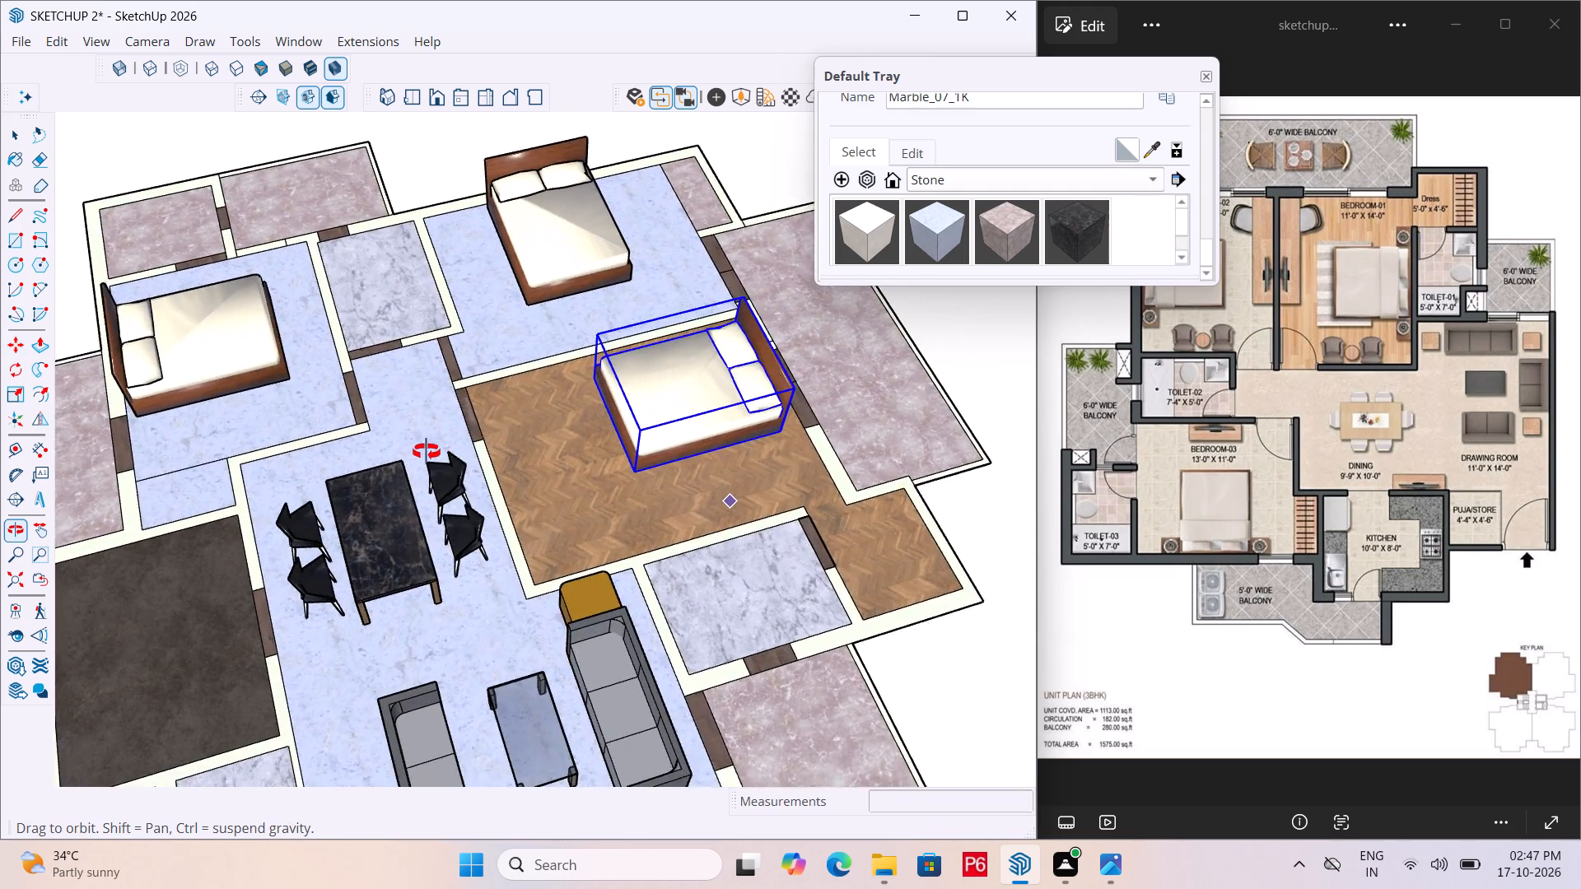
pyautogui.moveTo(427, 452); pyautogui.dragTo(343, 421, button='middle')
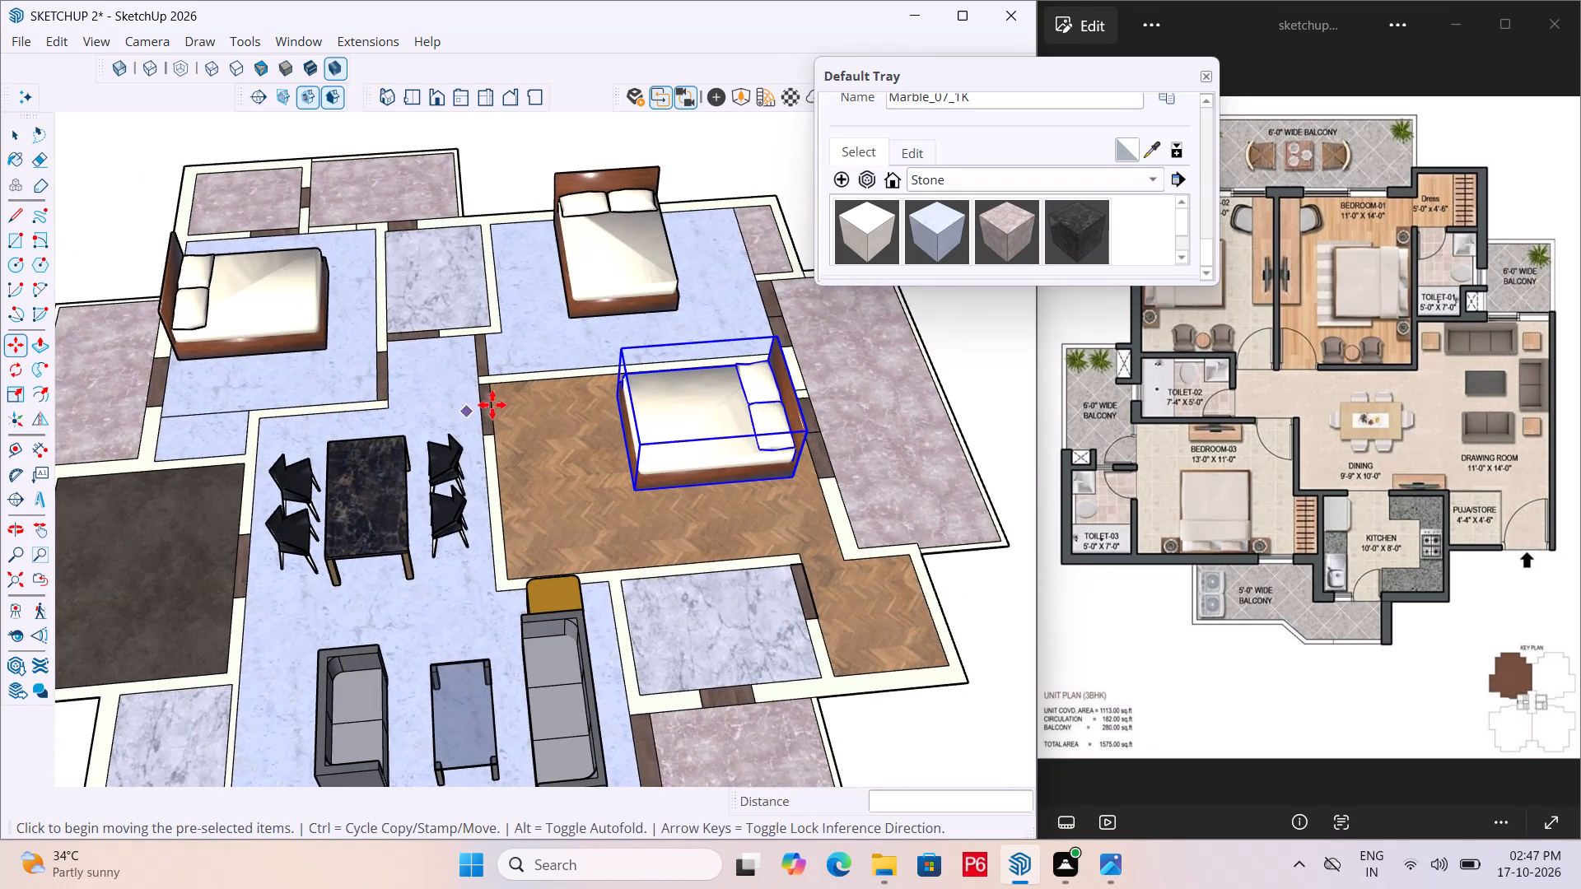
pyautogui.moveTo(663, 442); pyautogui.dragTo(963, 474, button='middle')
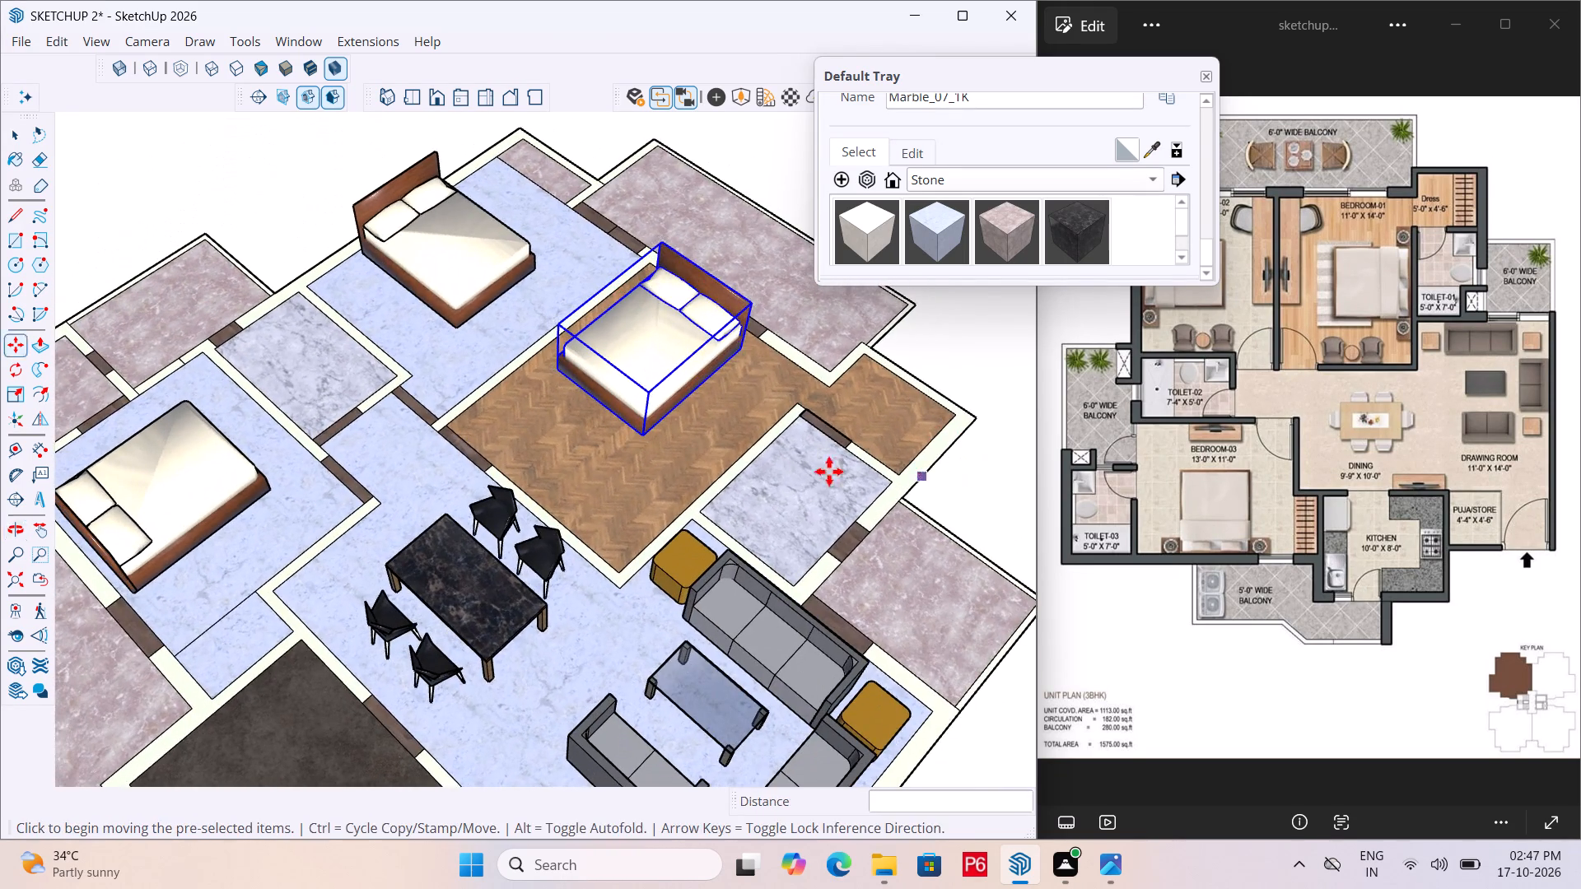
pyautogui.moveTo(529, 507); pyautogui.dragTo(755, 502, button='middle')
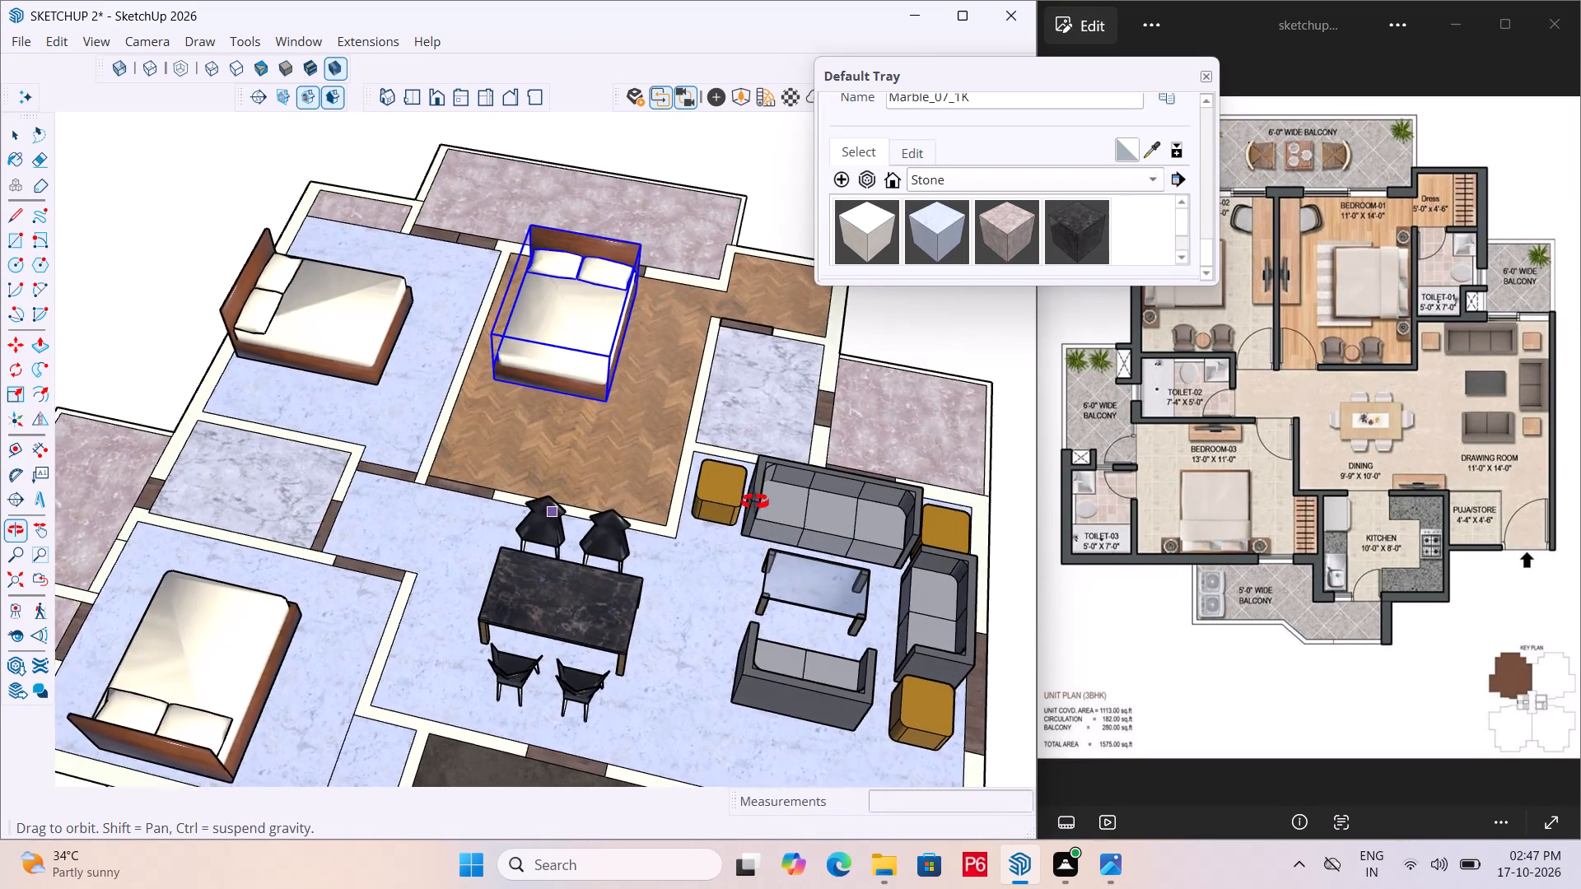
pyautogui.moveTo(755, 502); pyautogui.dragTo(738, 503, button='middle')
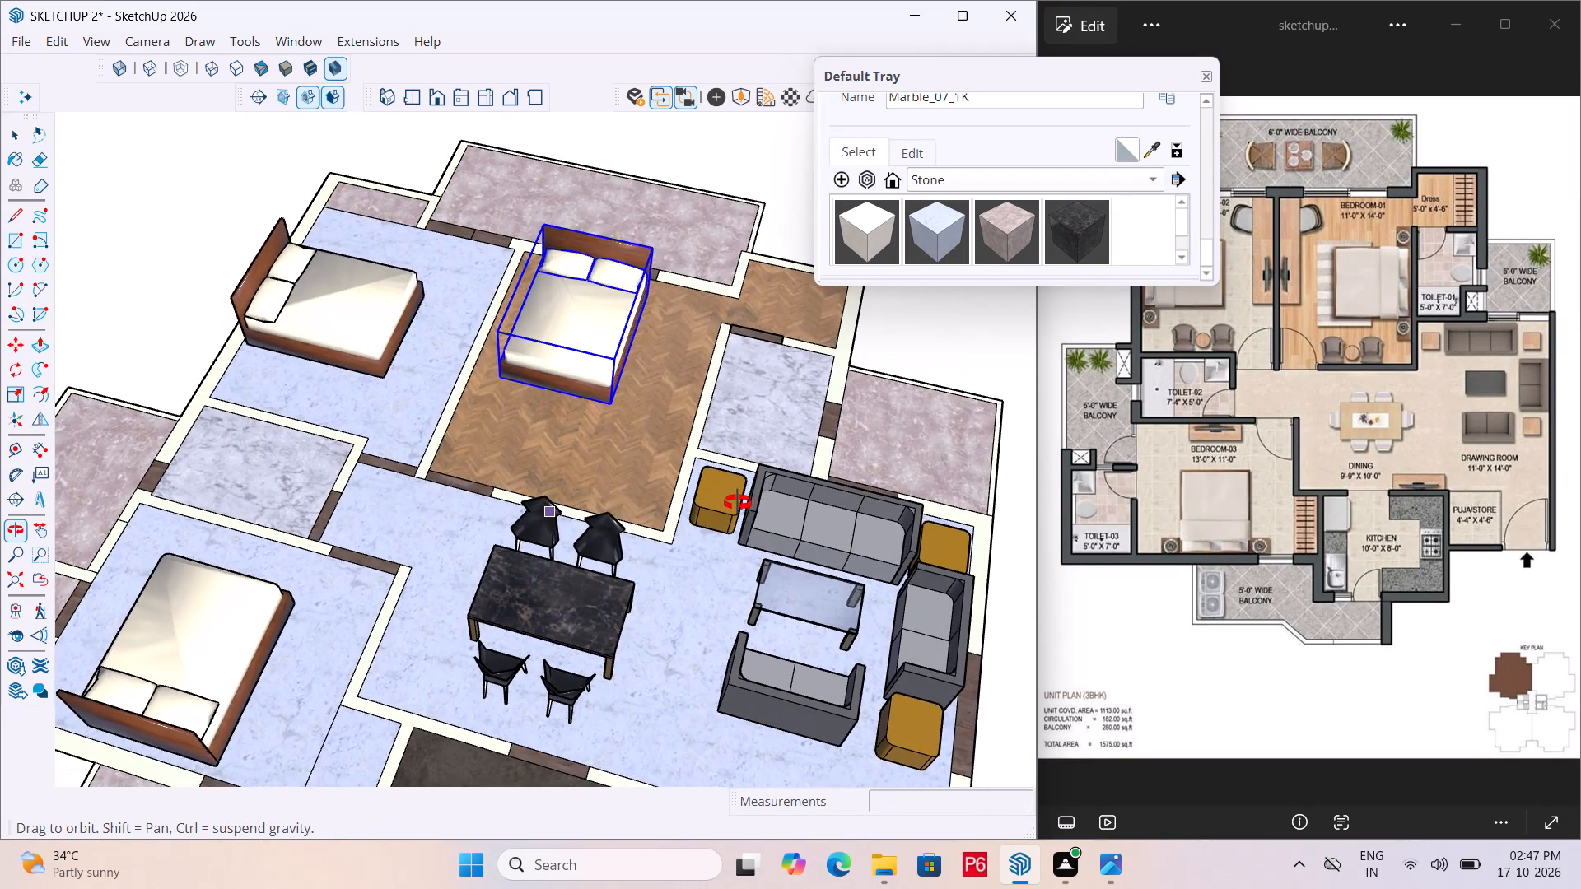
pyautogui.moveTo(738, 503); pyautogui.dragTo(733, 506, button='middle')
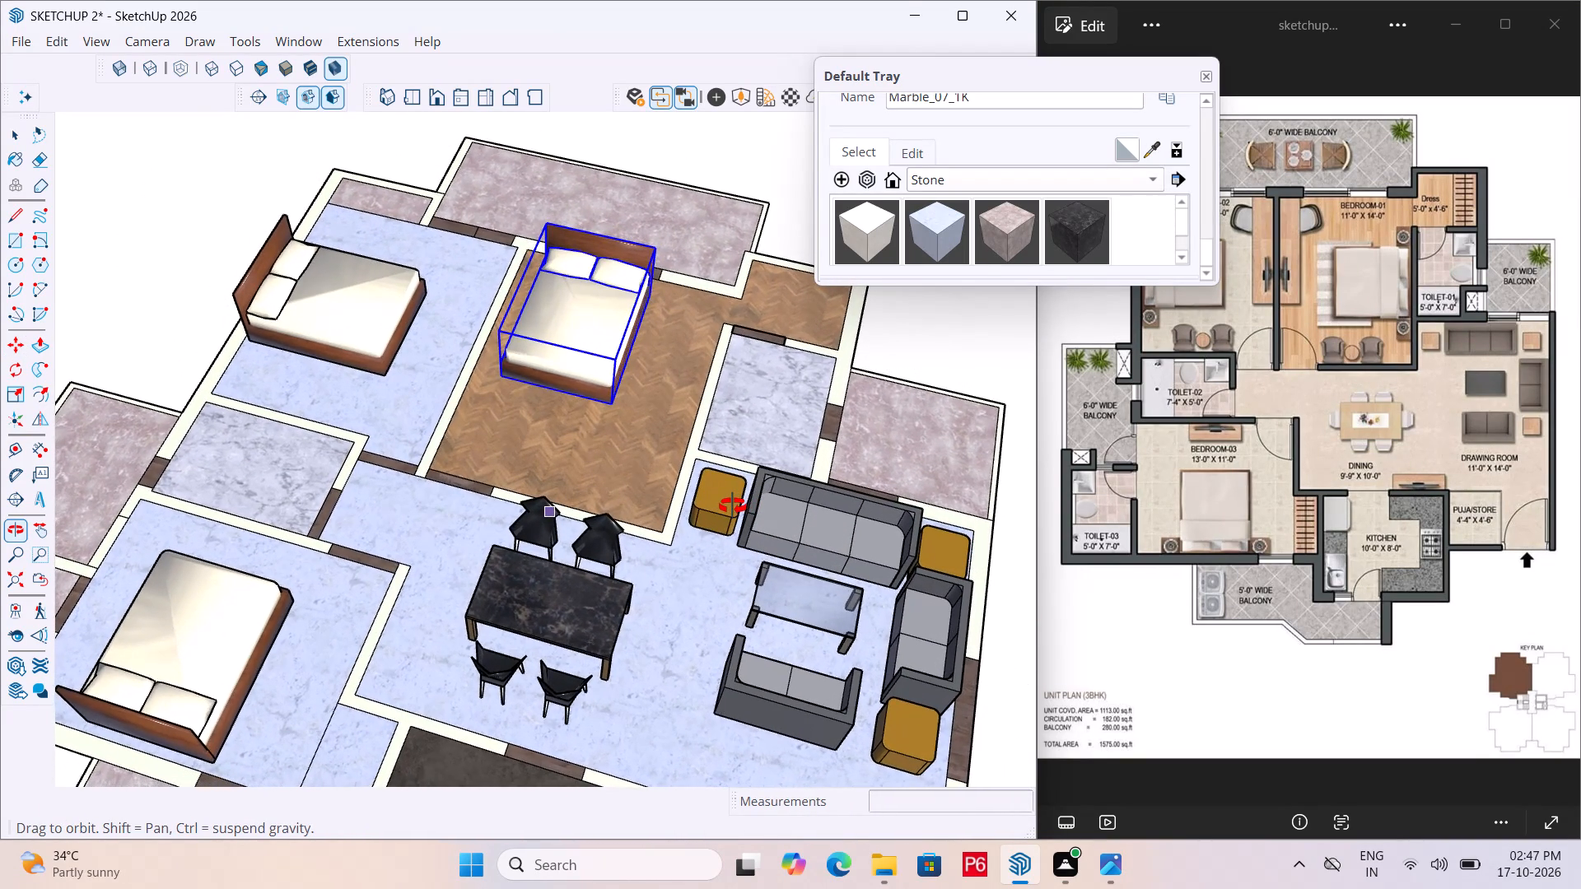
pyautogui.moveTo(733, 506); pyautogui.dragTo(515, 496, button='middle')
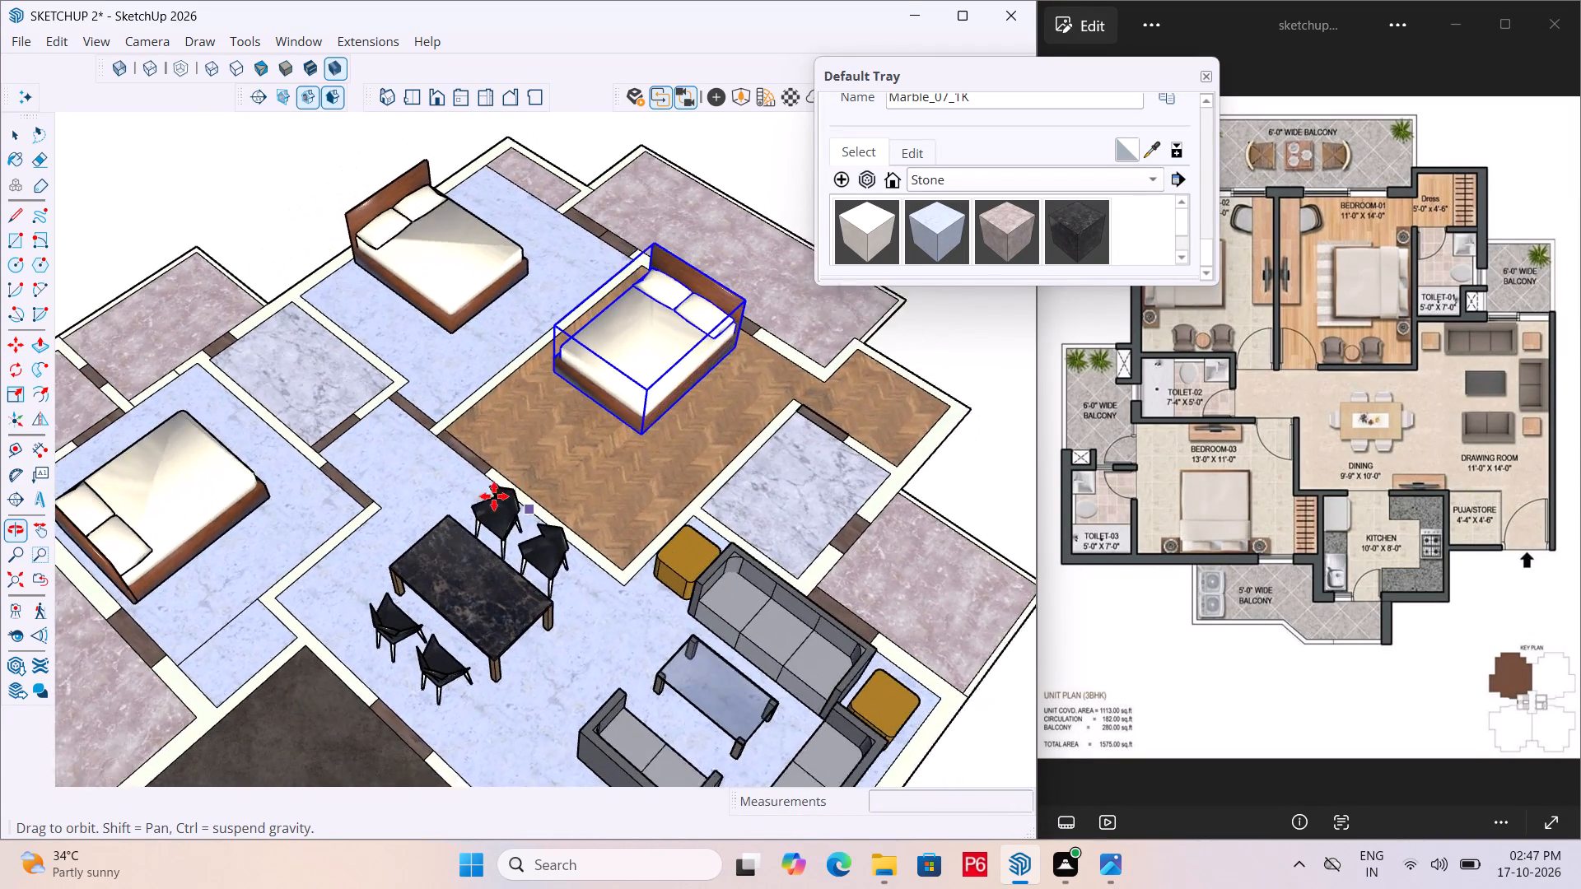
pyautogui.scroll(-2, 889, 450)
pyautogui.moveTo(889, 452); pyautogui.dragTo(538, 505, button='middle')
pyautogui.scroll(1, 549, 497)
pyautogui.scroll(-5, 550, 475)
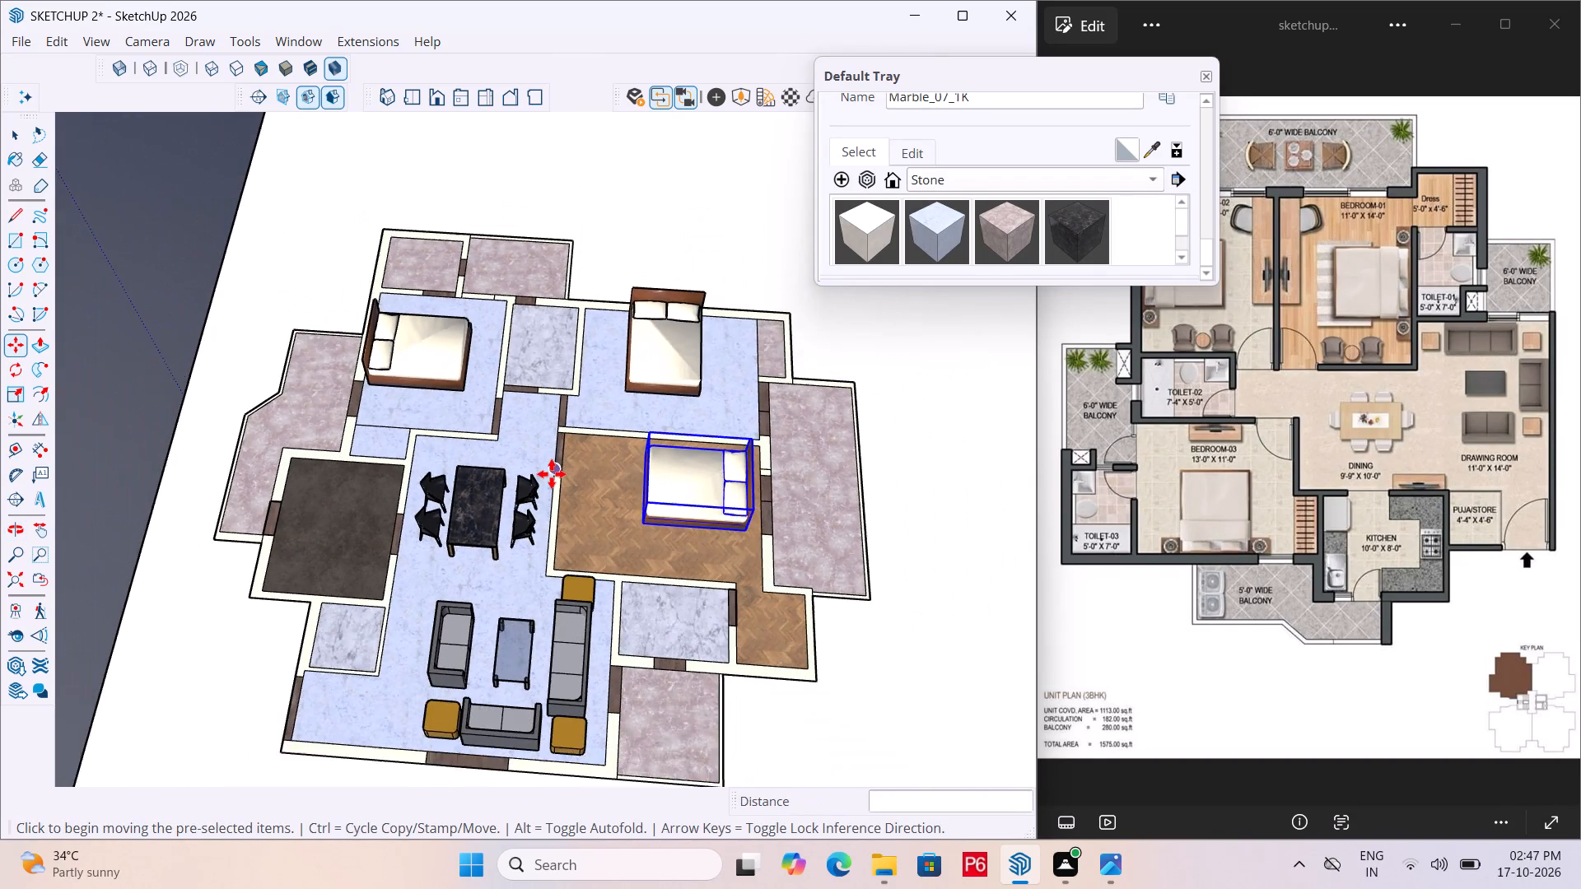
pyautogui.scroll(-6, 591, 477)
pyautogui.moveTo(399, 526); pyautogui.dragTo(490, 587, button='middle')
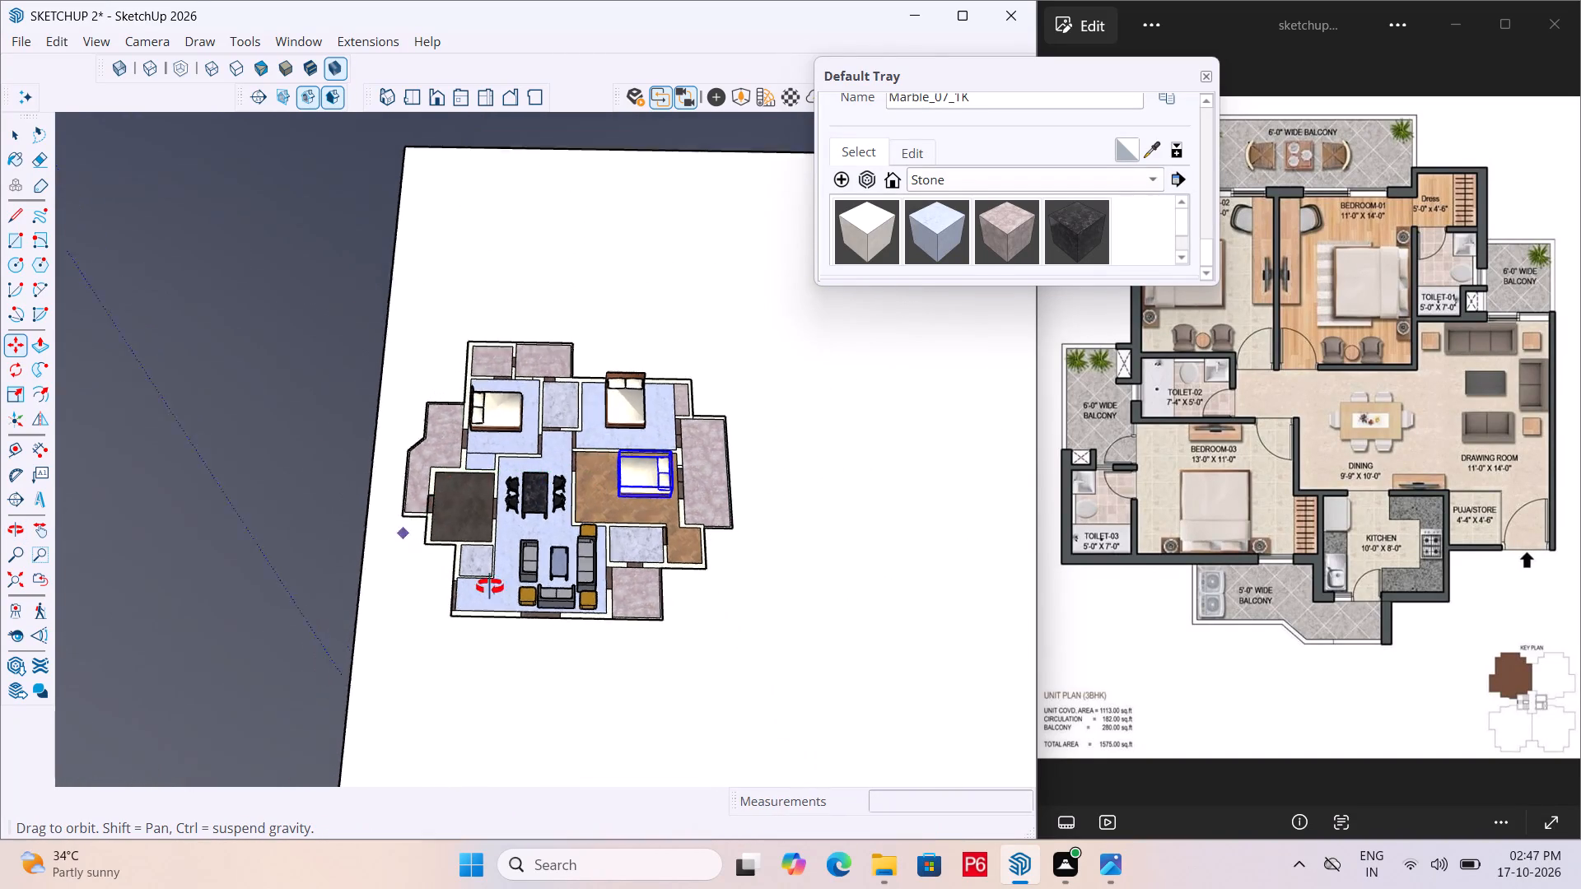
pyautogui.moveTo(490, 587); pyautogui.dragTo(1082, 531, button='middle')
pyautogui.scroll(1, 645, 376)
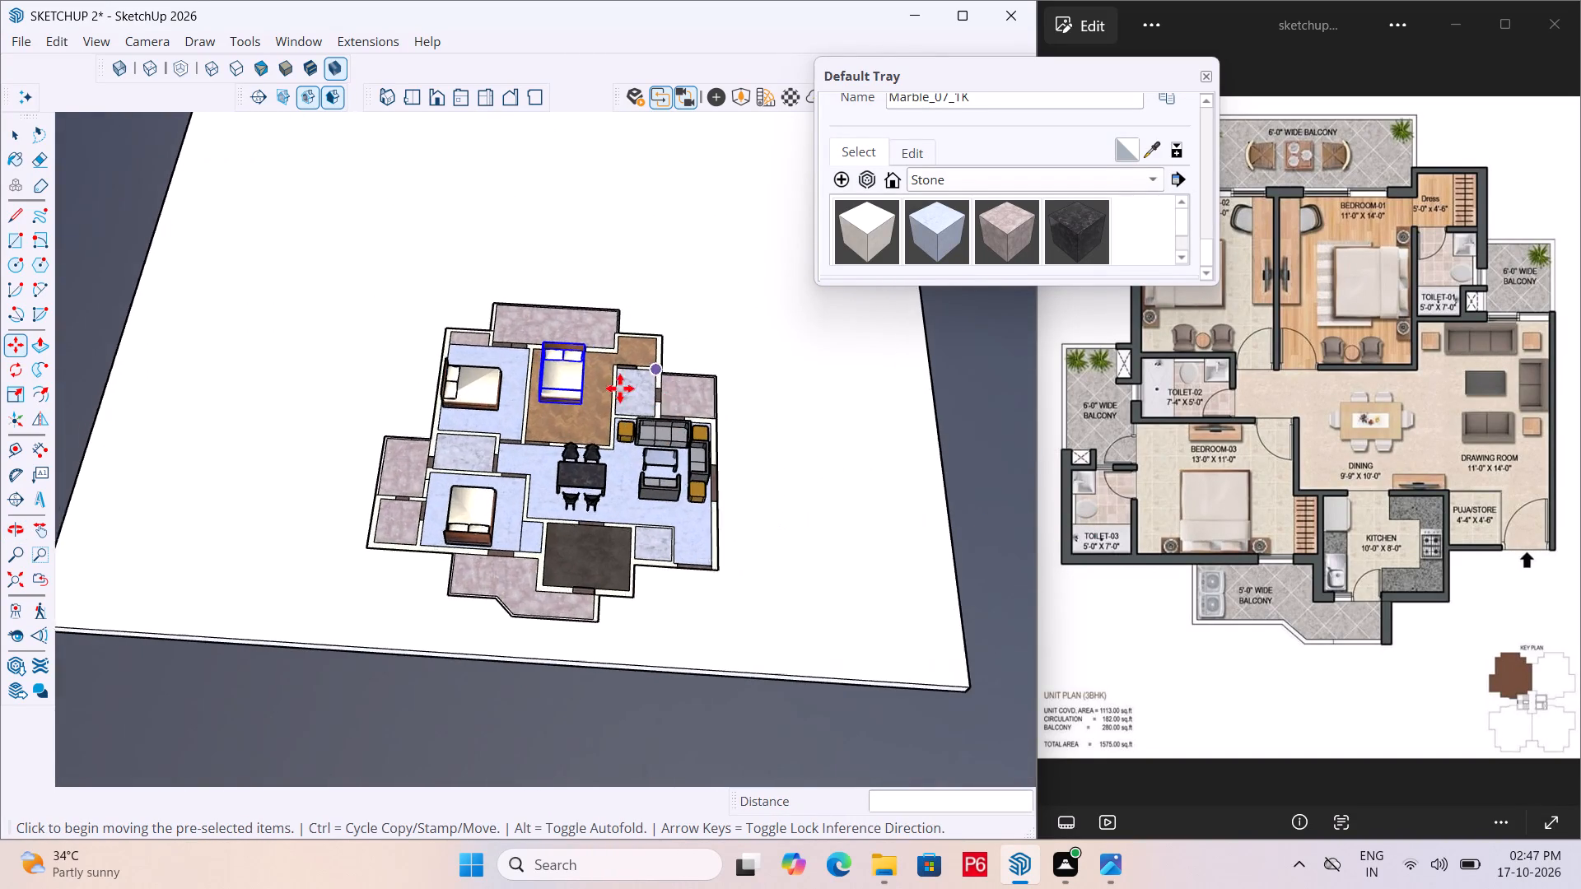
pyautogui.scroll(9, 620, 389)
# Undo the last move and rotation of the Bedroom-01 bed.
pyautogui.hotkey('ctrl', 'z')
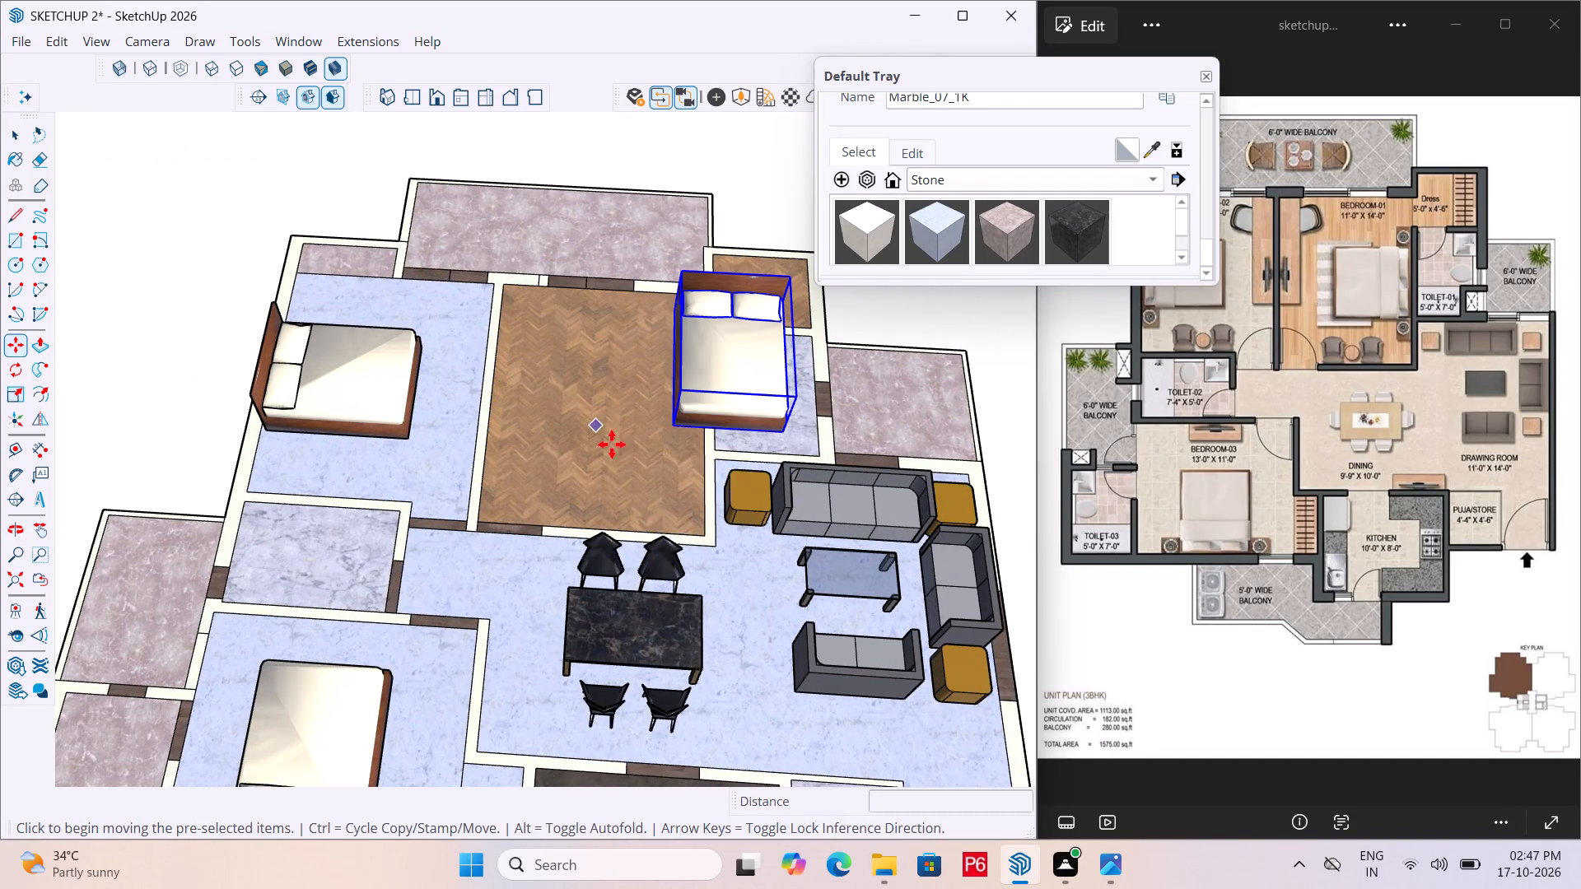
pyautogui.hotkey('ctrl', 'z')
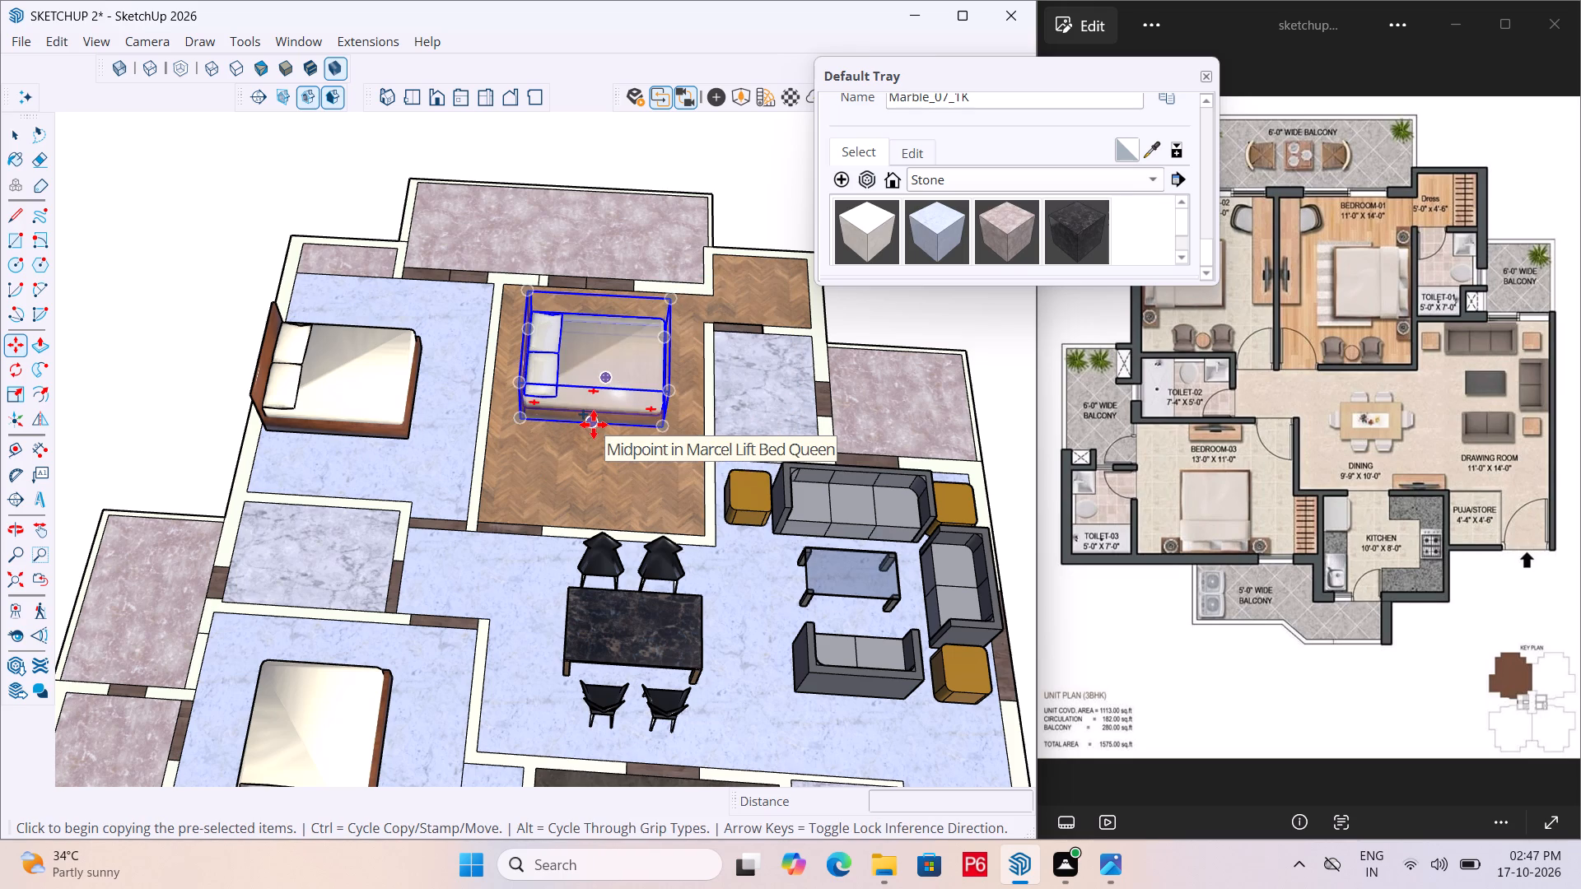
# Rotate the Bedroom-01 bed 180 degrees about its corner so the headboard faces the toilet side.
pyautogui.press('r')
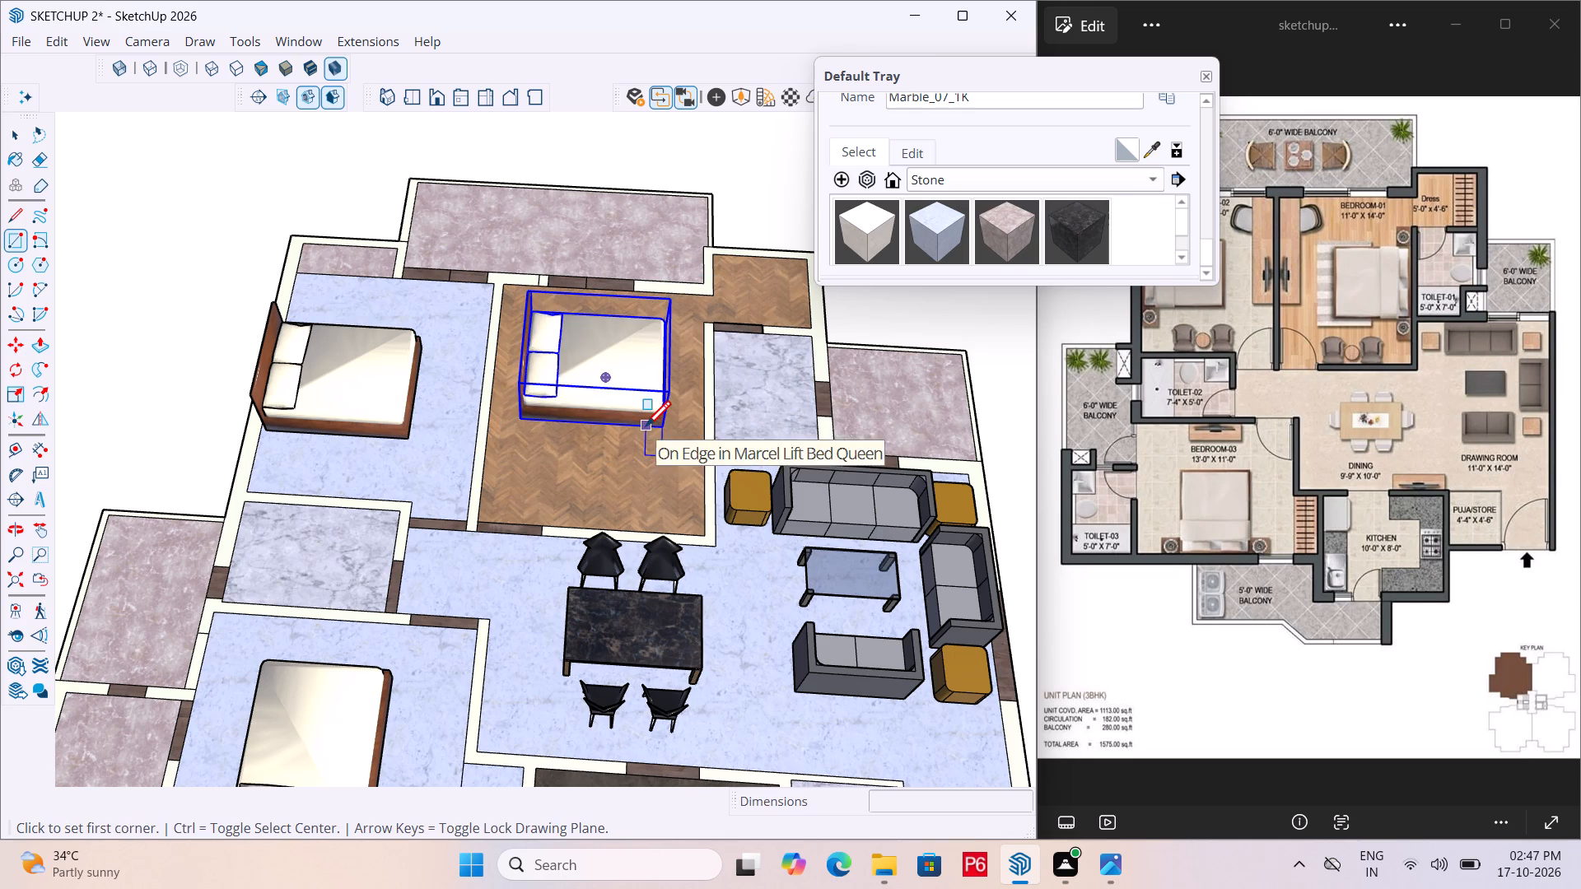
pyautogui.click(21, 366)
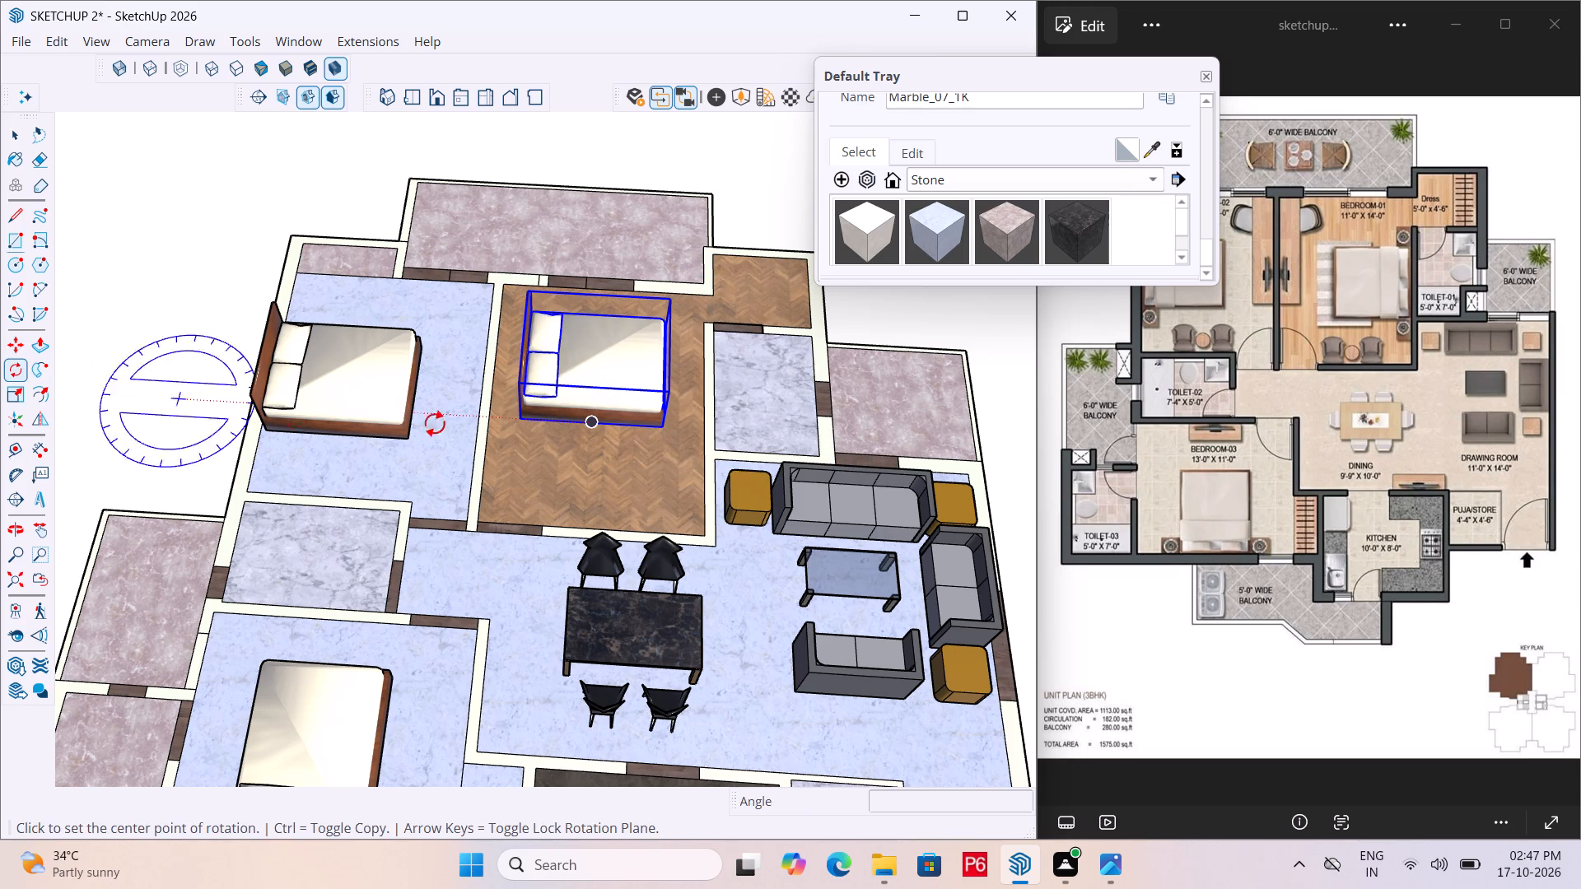
pyautogui.click(669, 426)
pyautogui.click(771, 426)
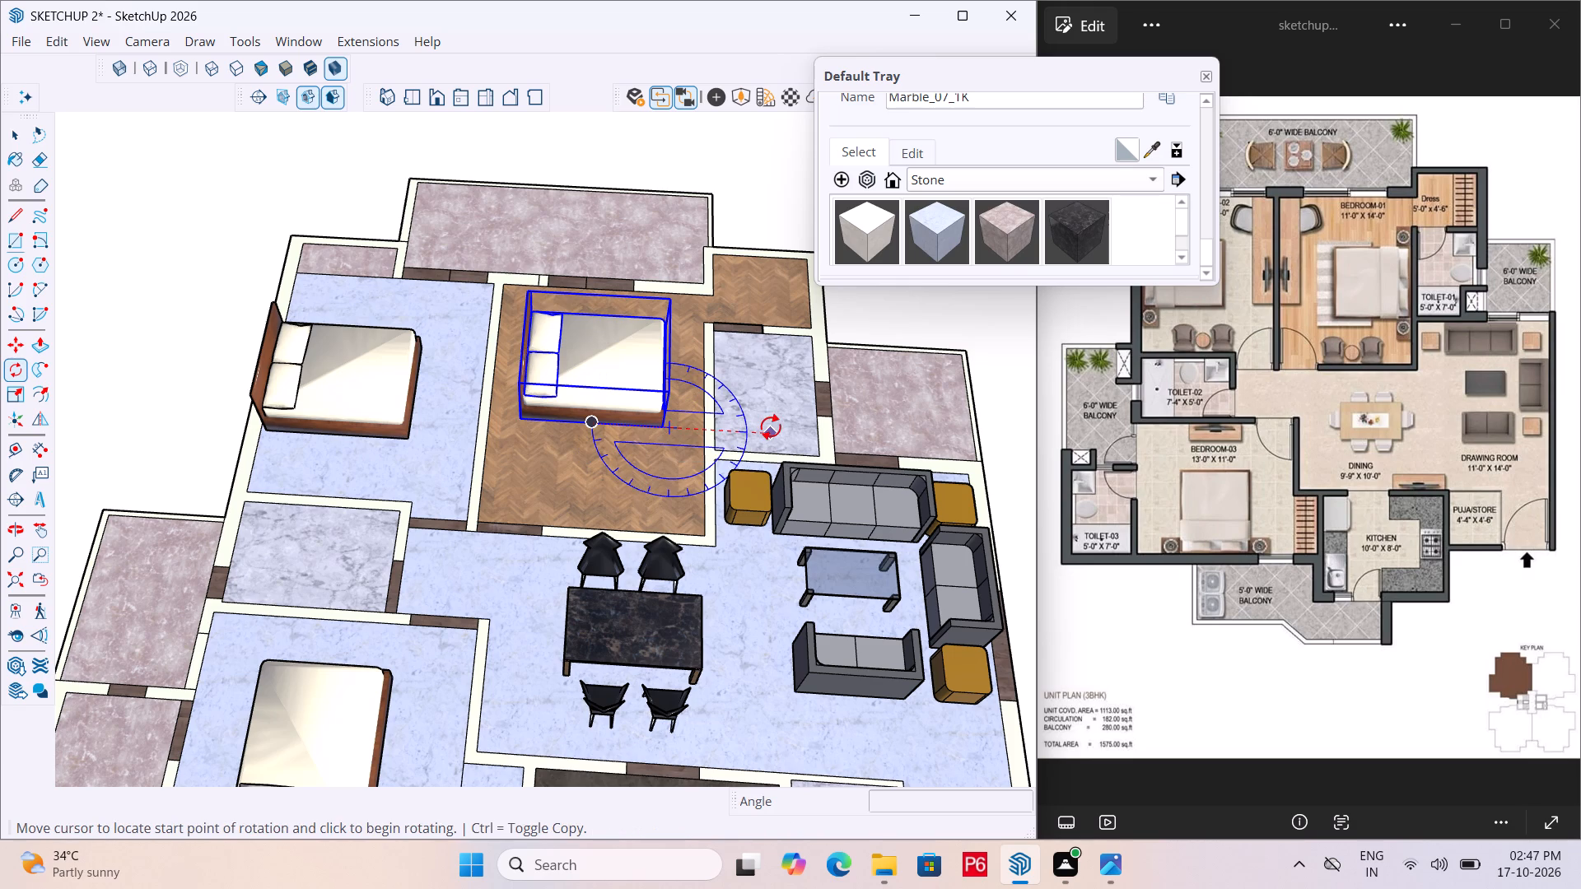
pyautogui.click(490, 415)
pyautogui.press('space')
# Move the rotated bed about 6' 11" back into Bedroom-01, with its headboard near the Toilet-01 wall.
pyautogui.click(716, 496)
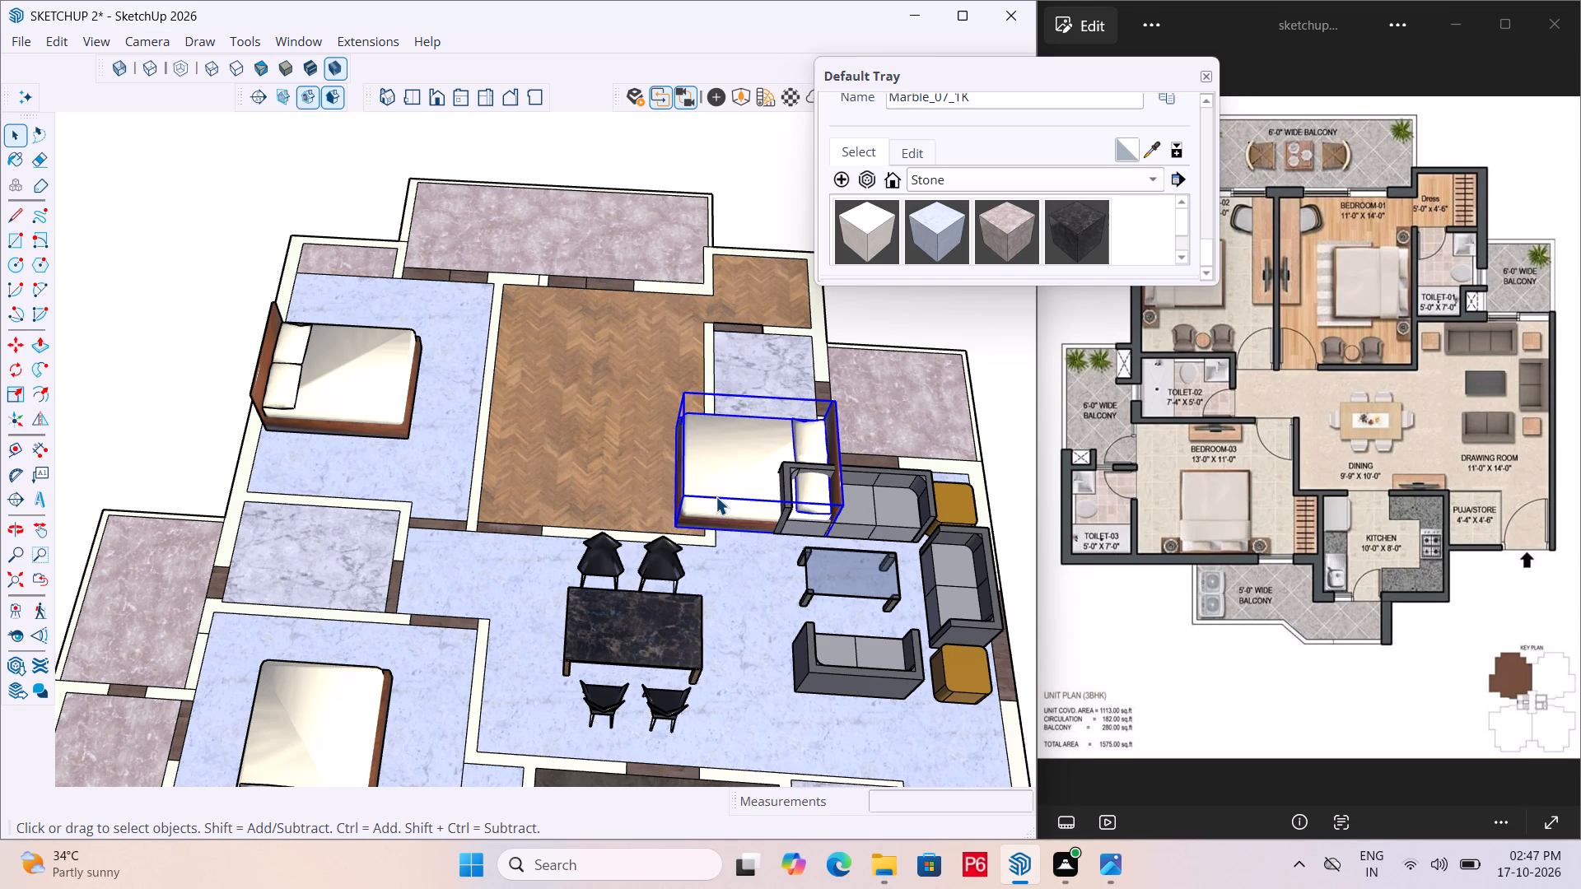
pyautogui.scroll(5, 707, 542)
pyautogui.press('m')
pyautogui.click(653, 521)
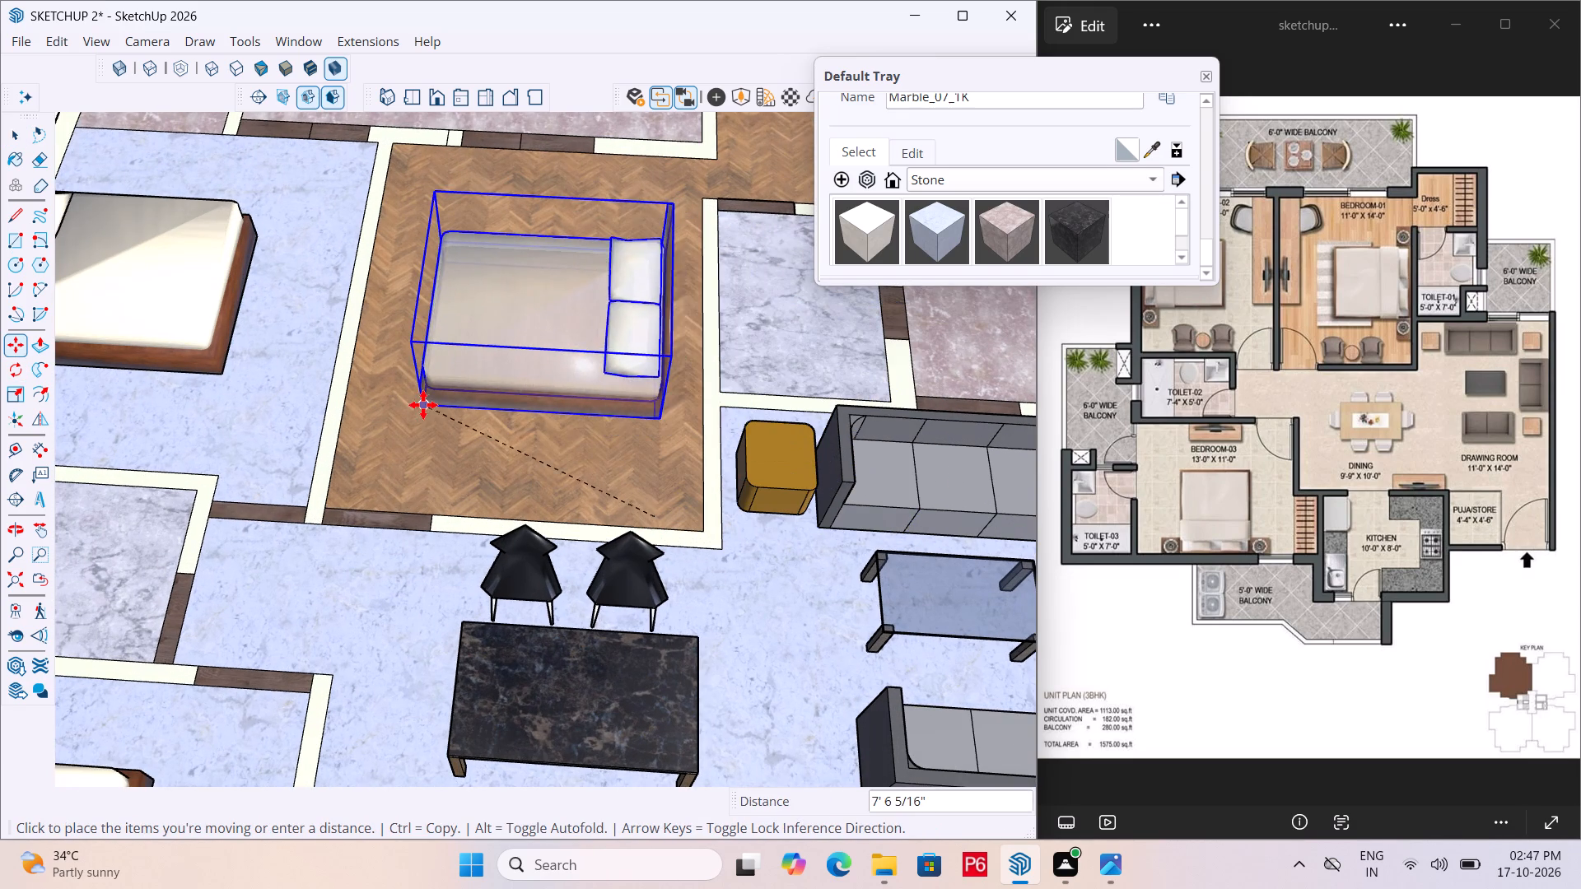
pyautogui.click(455, 394)
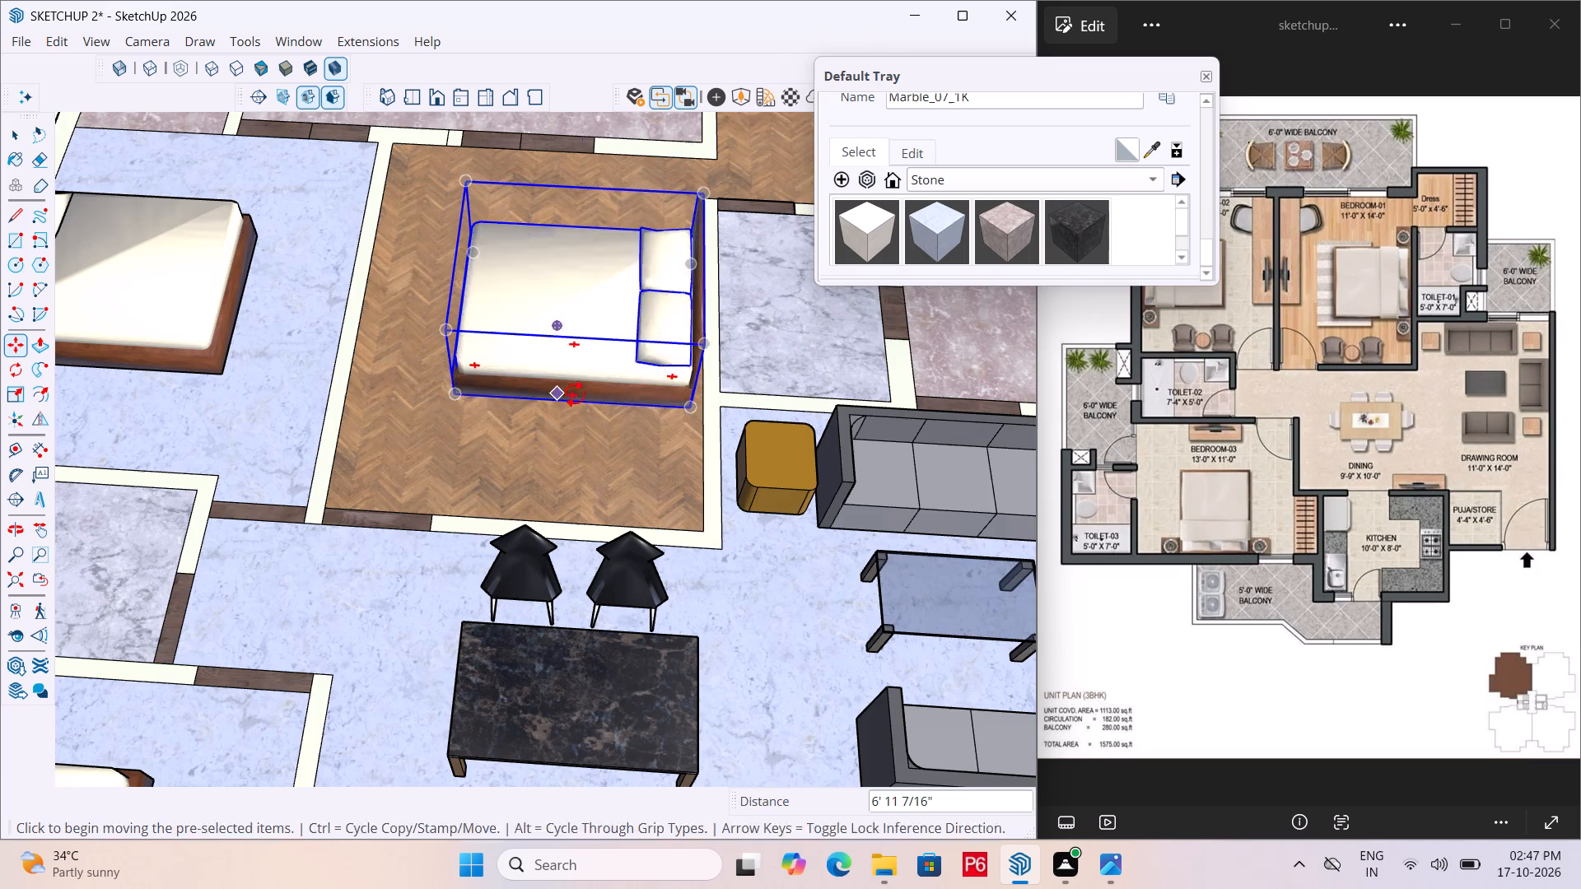
# Save the SKETCHUP 2 model.
pyautogui.scroll(-9, 578, 384)
pyautogui.hotkey('ctrl', 's')
pyautogui.hotkey('ctrl', 's')
pyautogui.hotkey('ctrl', 's')
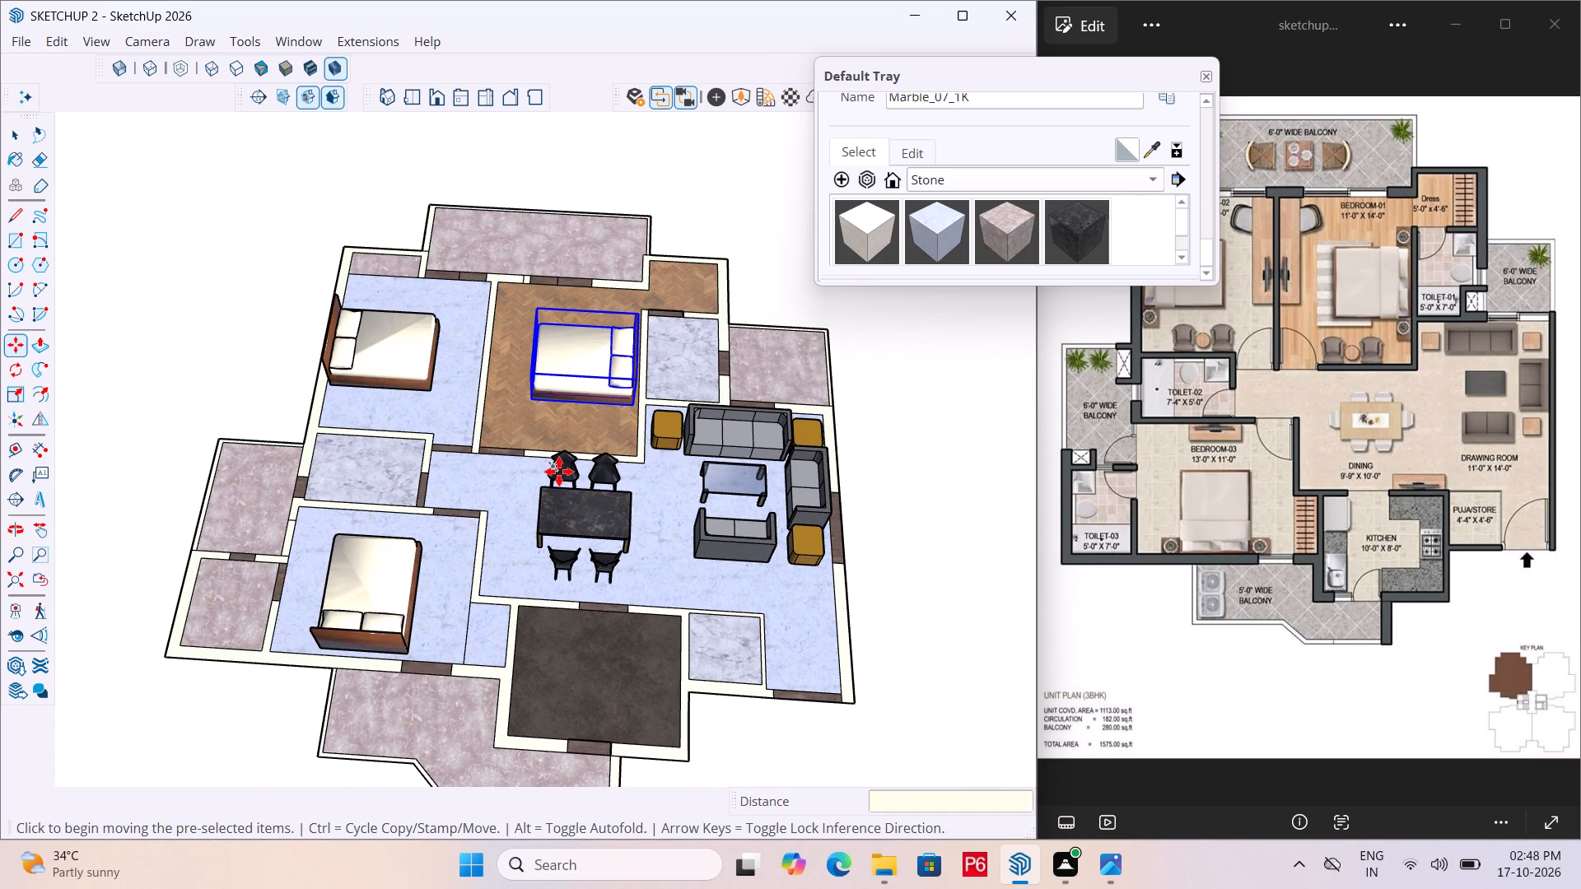
# Examine the bed placement in all three bedrooms from another angle against the reference plan.
pyautogui.moveTo(758, 603); pyautogui.dragTo(356, 599, button='middle')
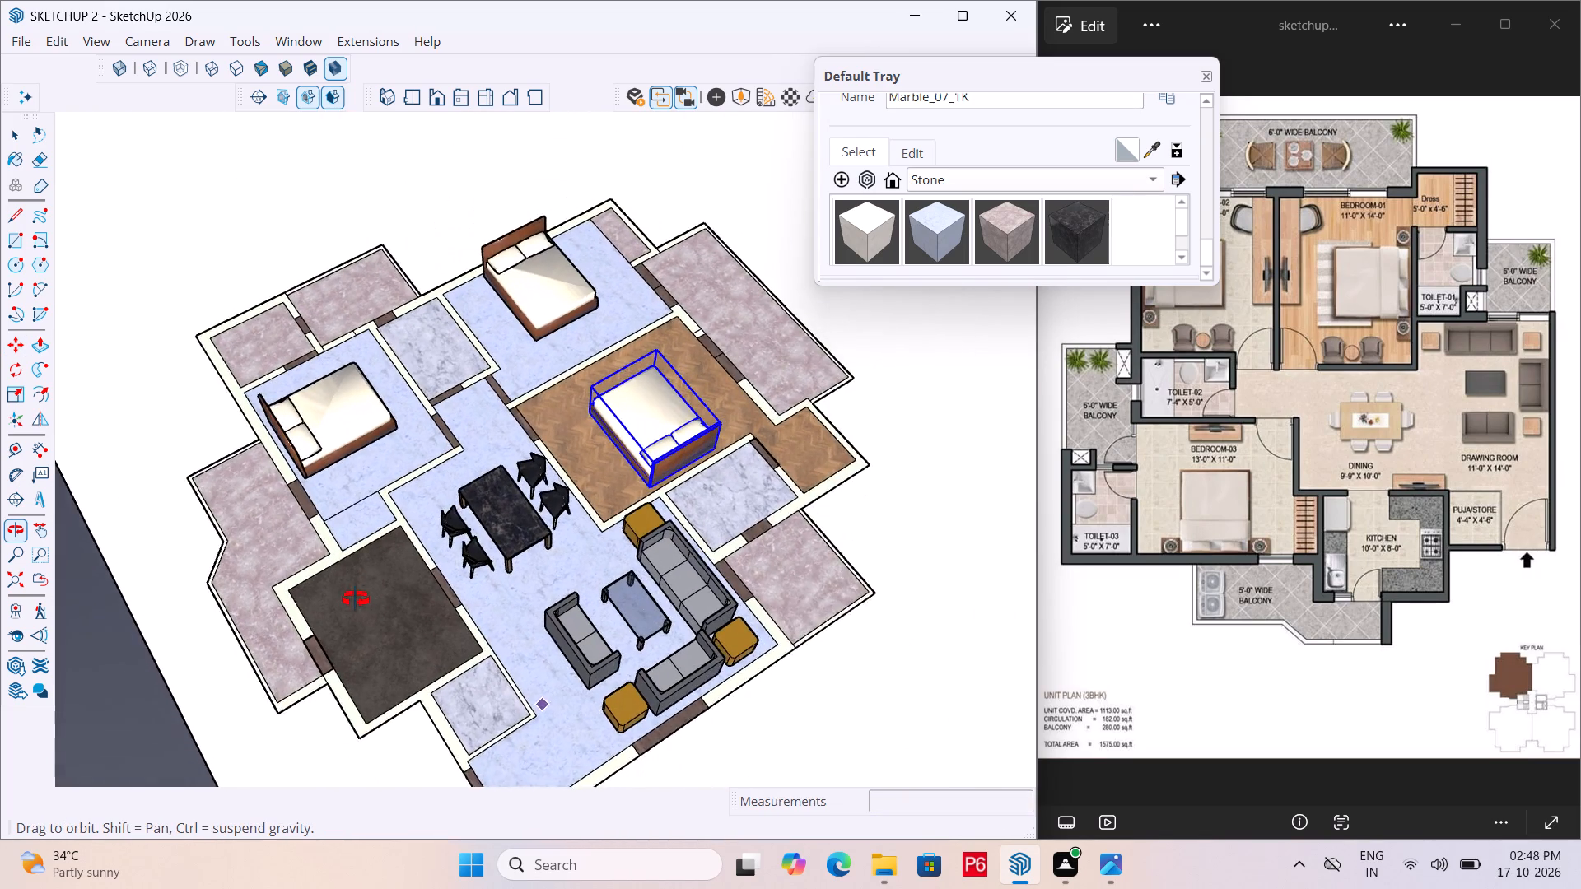
pyautogui.moveTo(356, 599); pyautogui.dragTo(337, 563, button='middle')
pyautogui.scroll(1, 366, 549)
pyautogui.scroll(-3, 642, 542)
pyautogui.scroll(1, 444, 350)
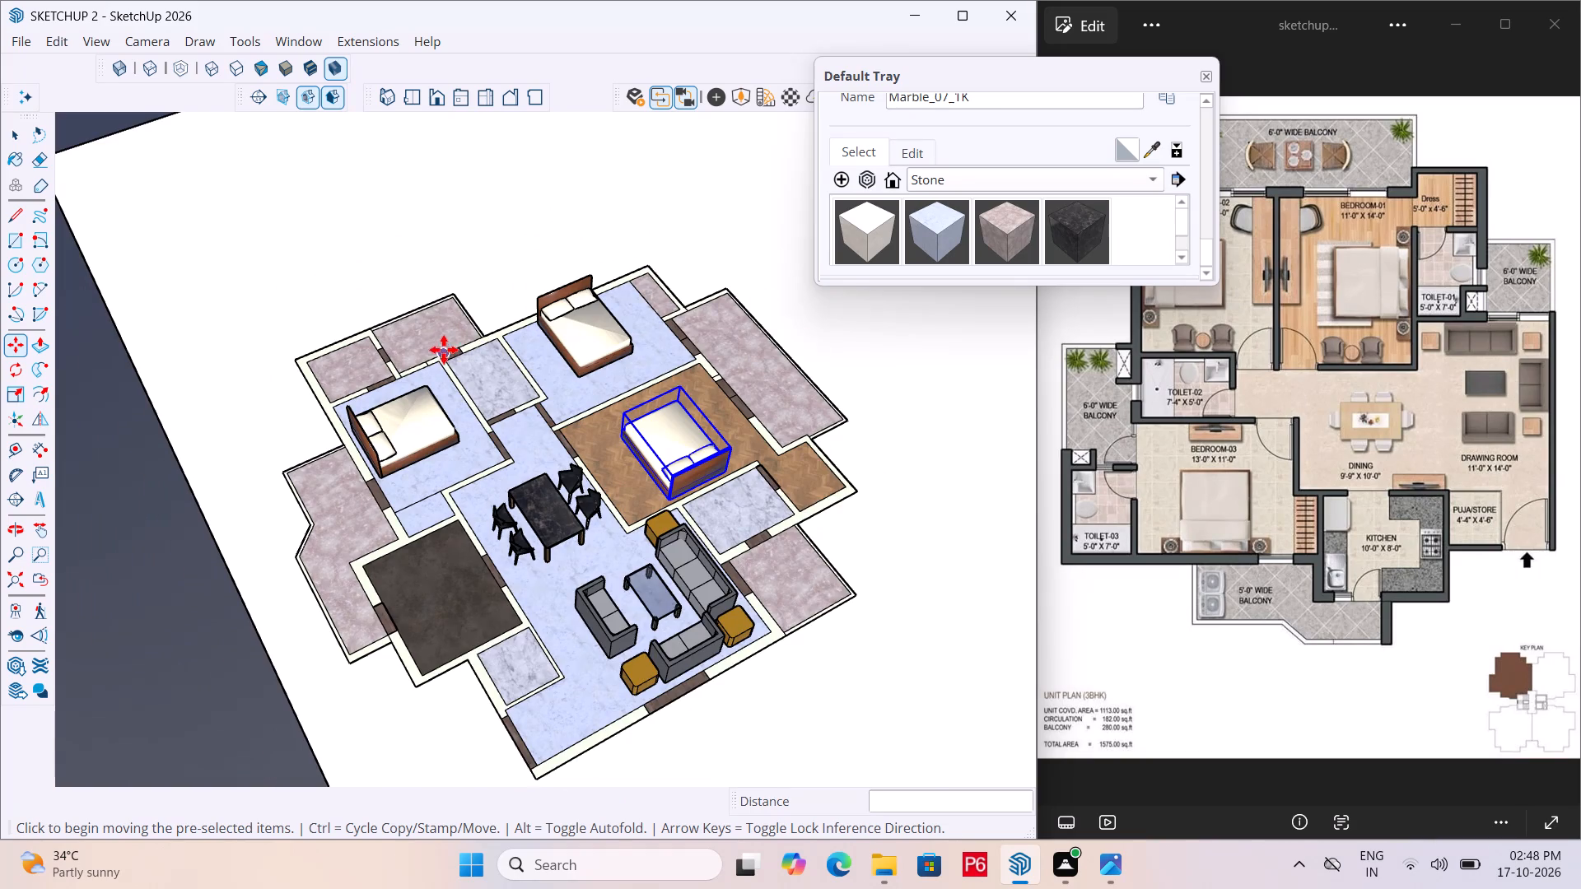
pyautogui.scroll(2, 444, 350)
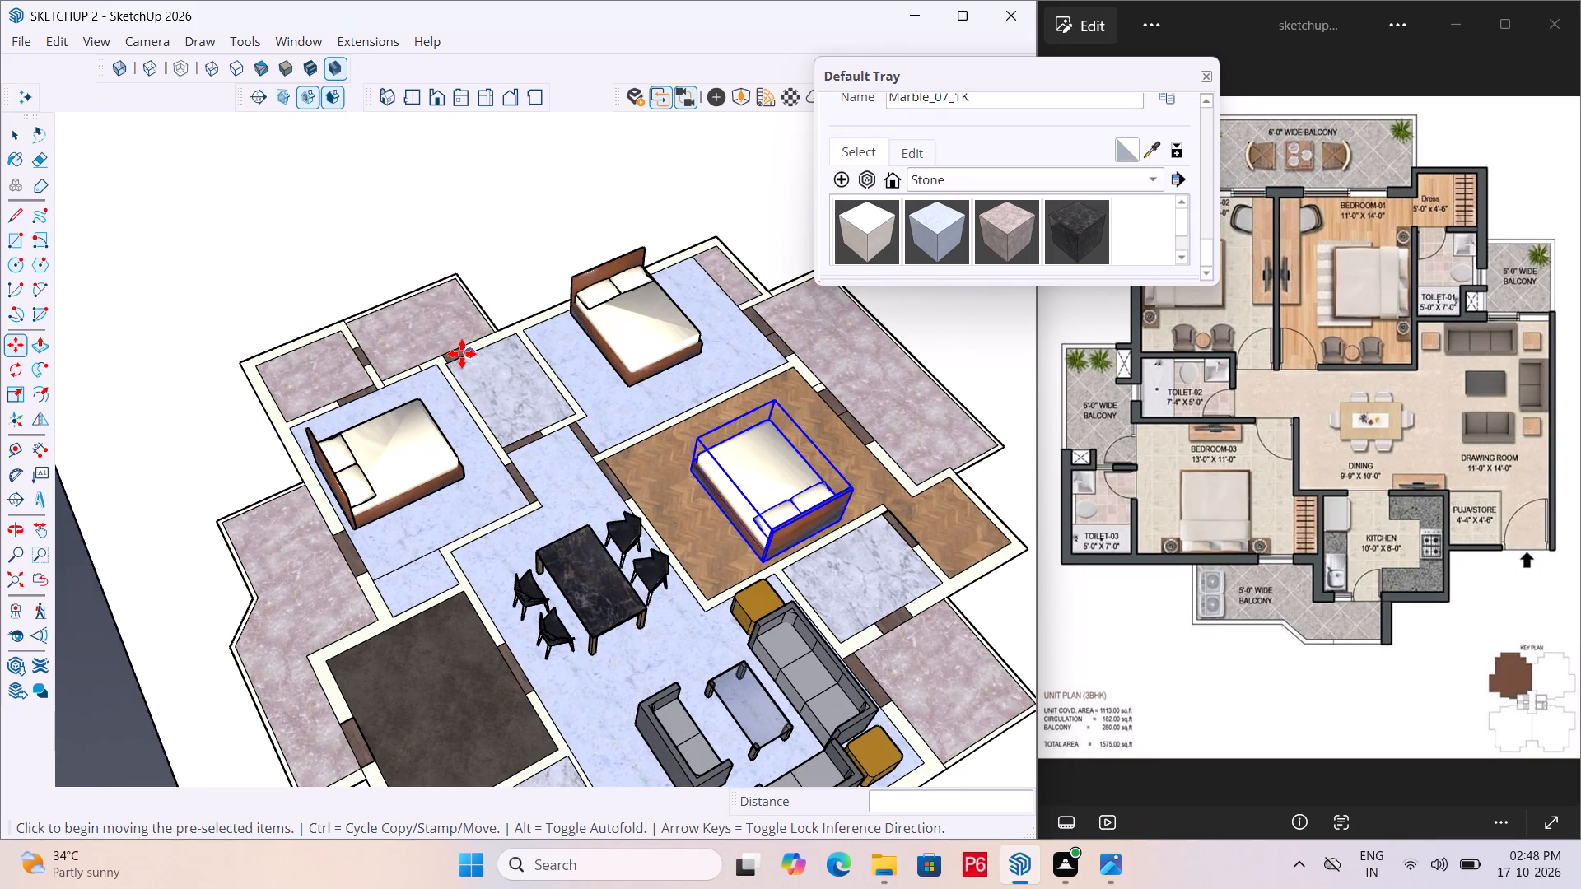
pyautogui.scroll(-1, 750, 432)
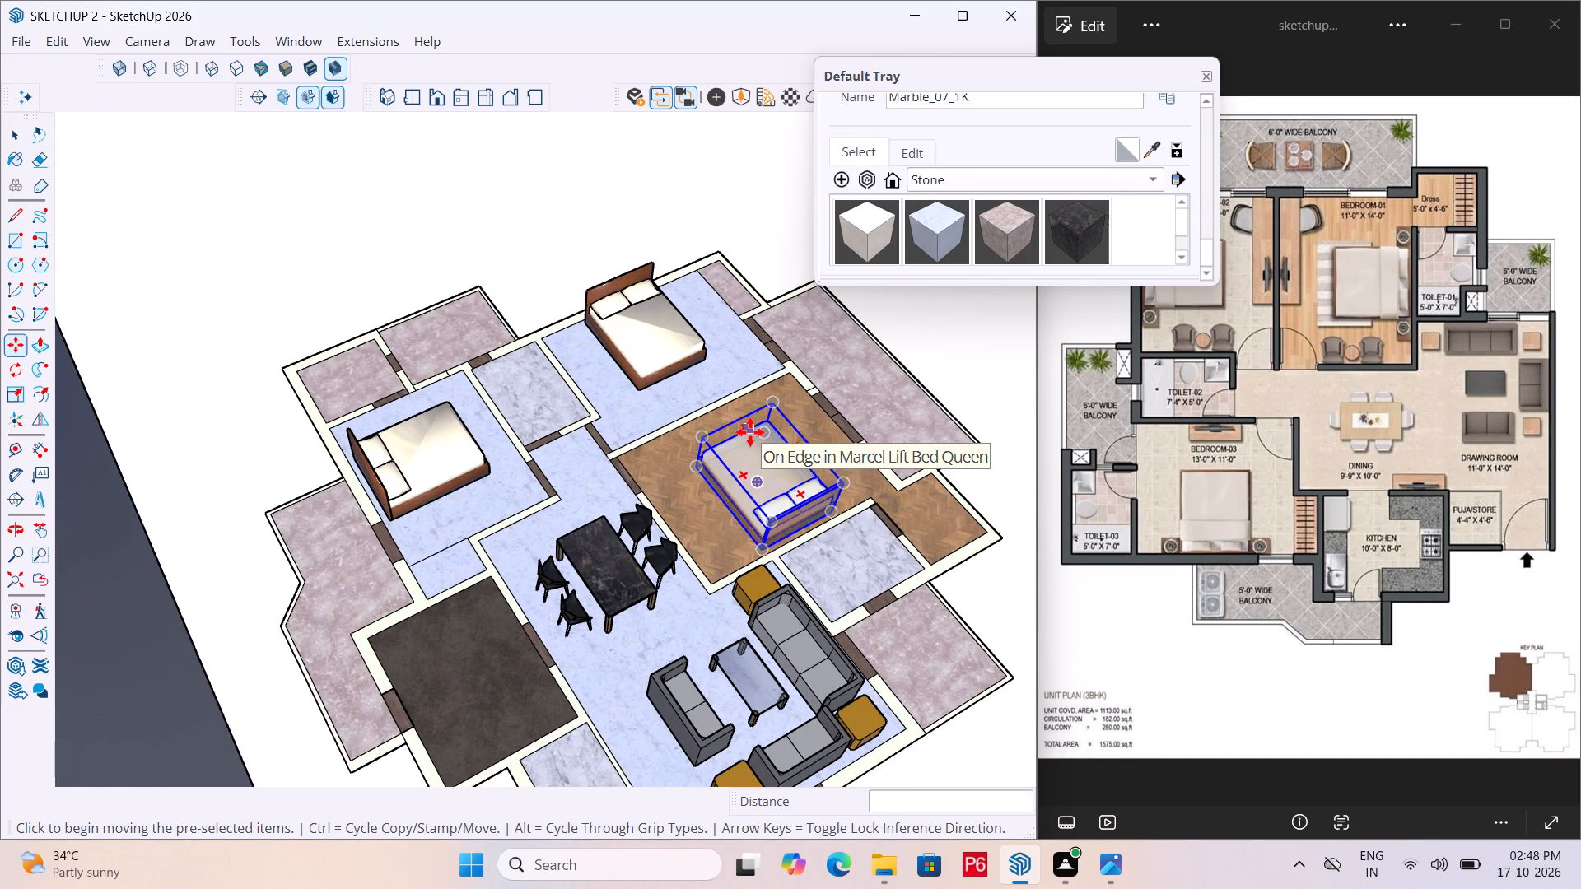
pyautogui.scroll(-1, 755, 432)
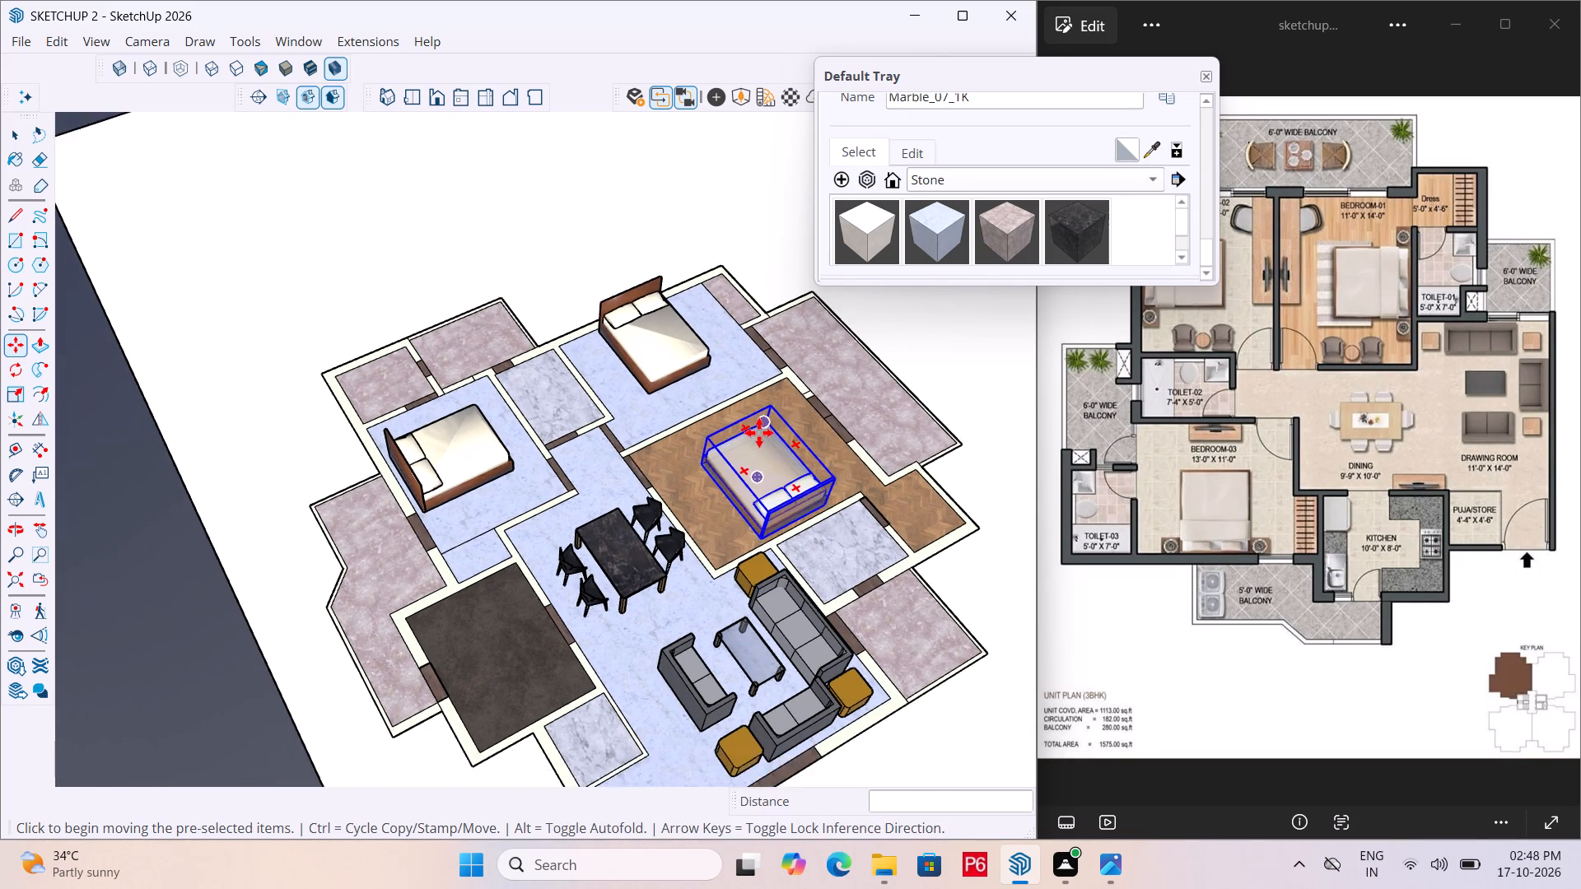
# Examine the furnished layout in the reference plan's orientation, closing in on the balcony adjoining Bedroom-01 and Bedroom-02.
pyautogui.scroll(-2, 759, 433)
pyautogui.moveTo(770, 441); pyautogui.dragTo(748, 469, button='middle')
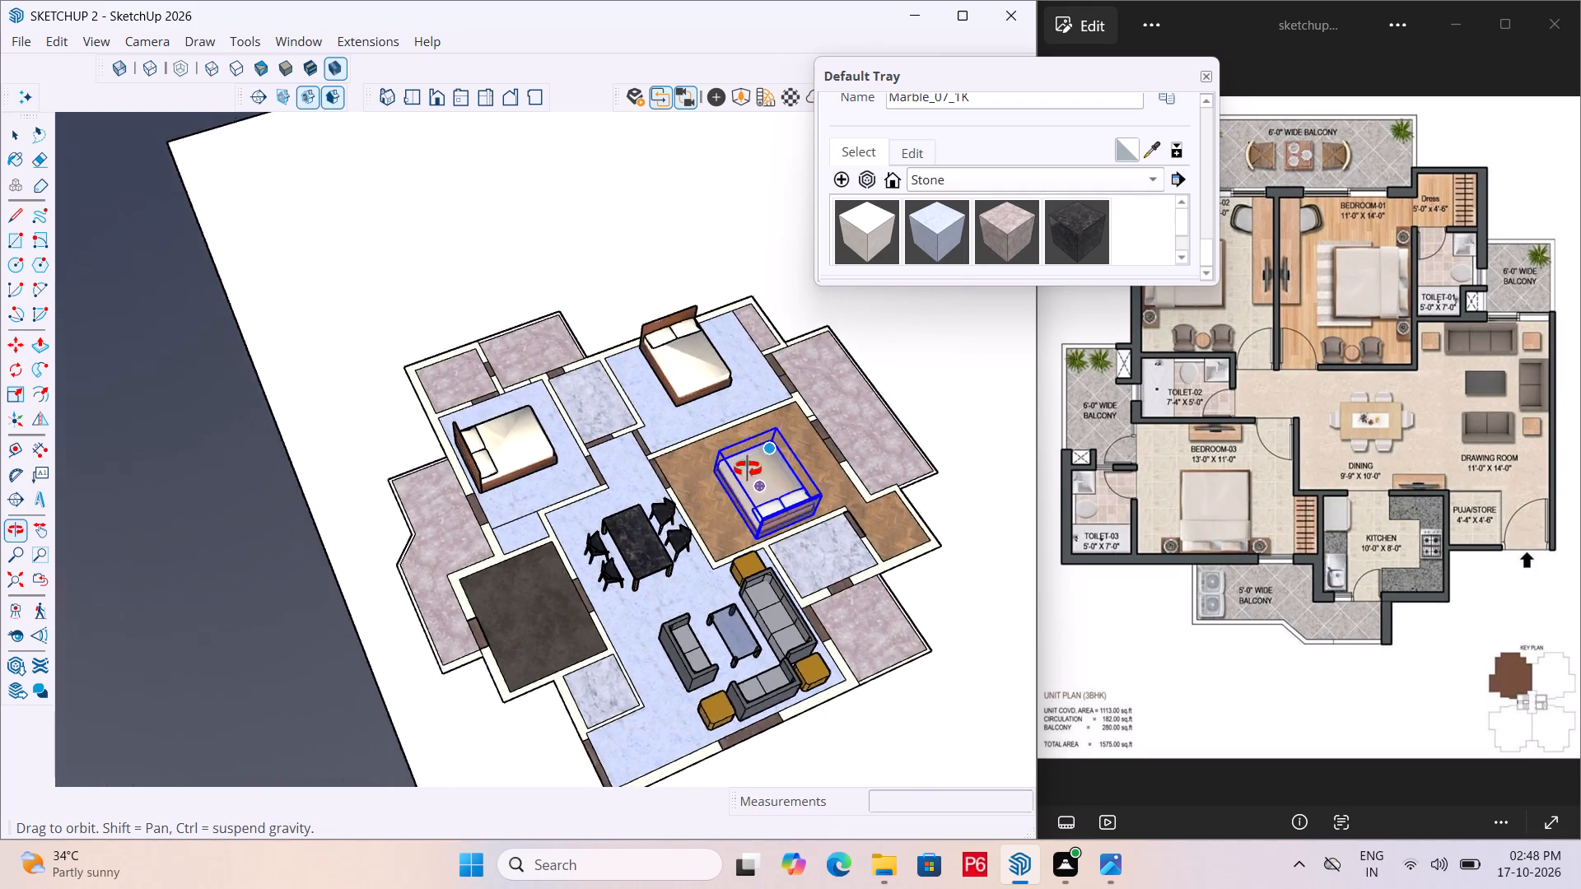
pyautogui.moveTo(748, 469); pyautogui.dragTo(833, 469, button='middle')
pyautogui.moveTo(394, 443); pyautogui.dragTo(907, 479, button='middle')
pyautogui.scroll(5, 579, 201)
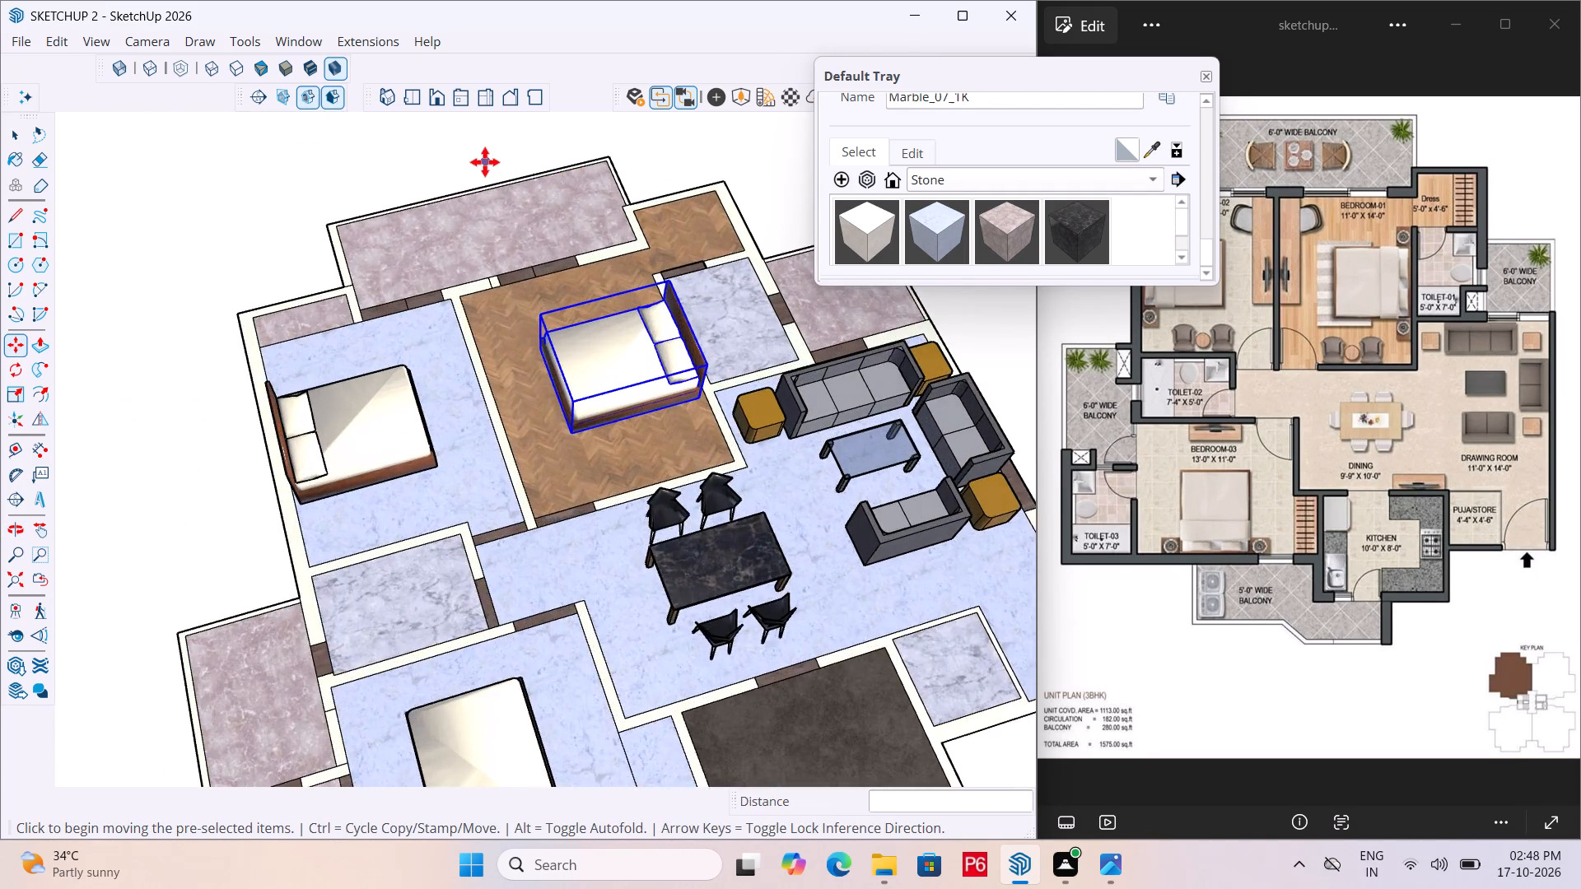
pyautogui.scroll(5, 485, 162)
pyautogui.scroll(-3, 604, 311)
pyautogui.scroll(4, 439, 244)
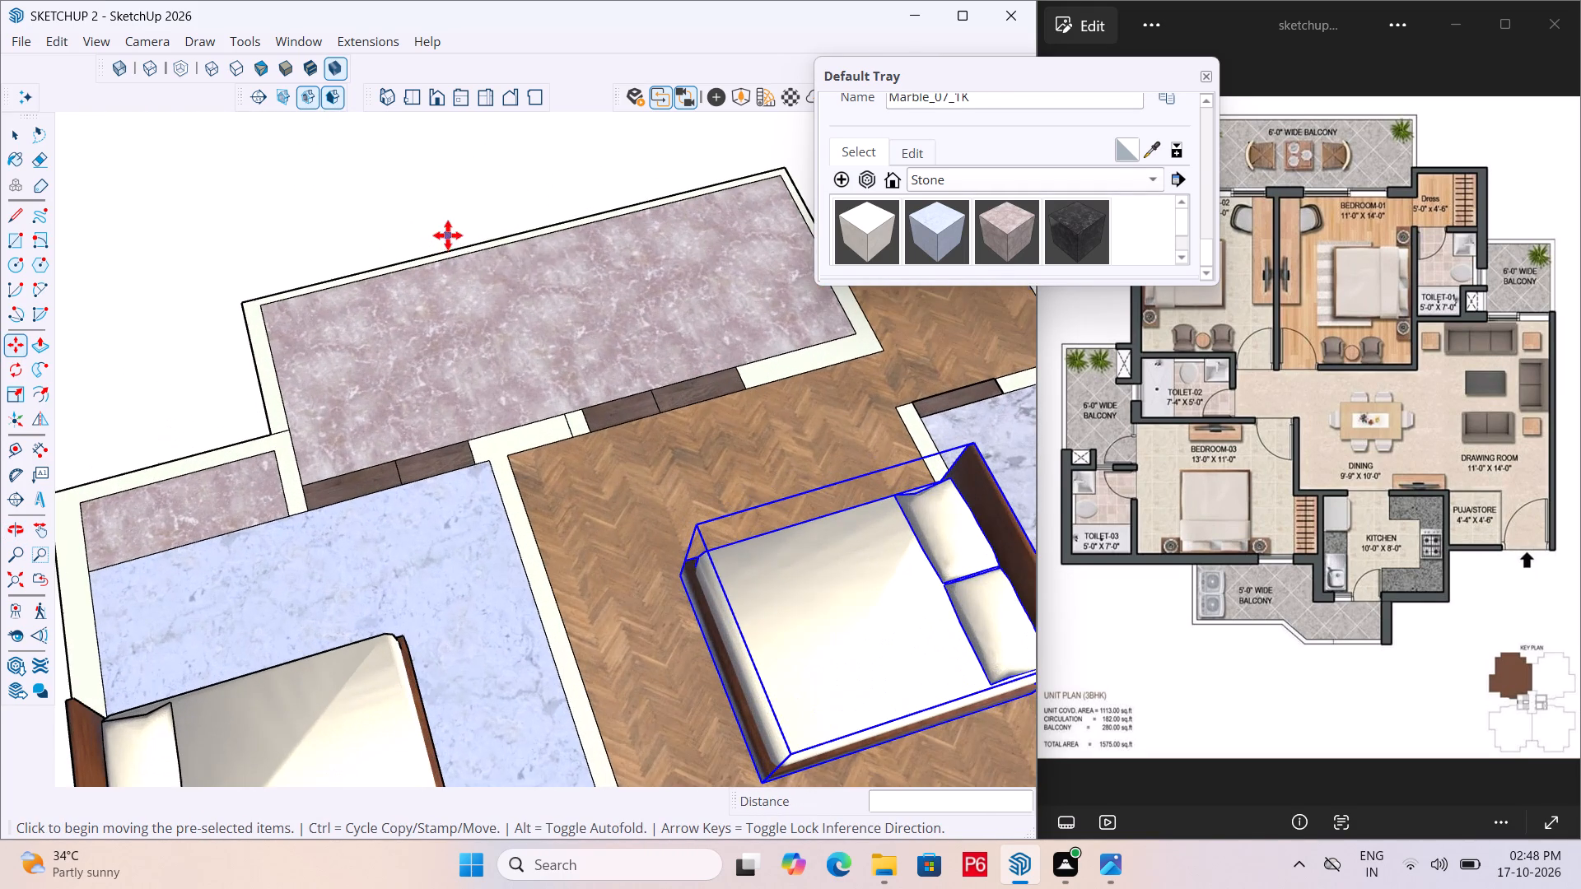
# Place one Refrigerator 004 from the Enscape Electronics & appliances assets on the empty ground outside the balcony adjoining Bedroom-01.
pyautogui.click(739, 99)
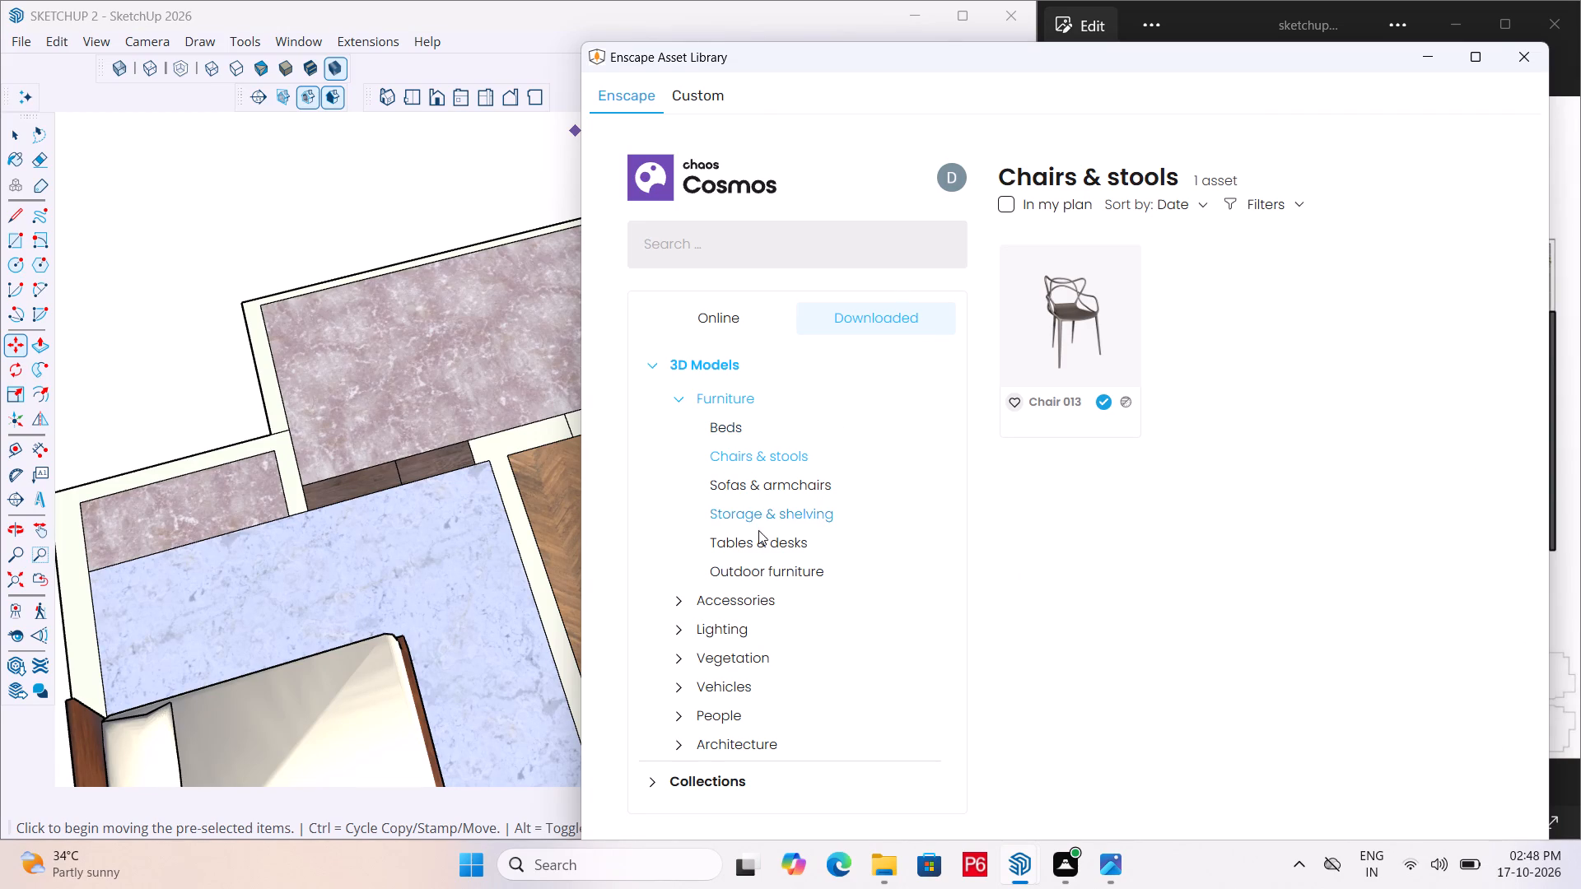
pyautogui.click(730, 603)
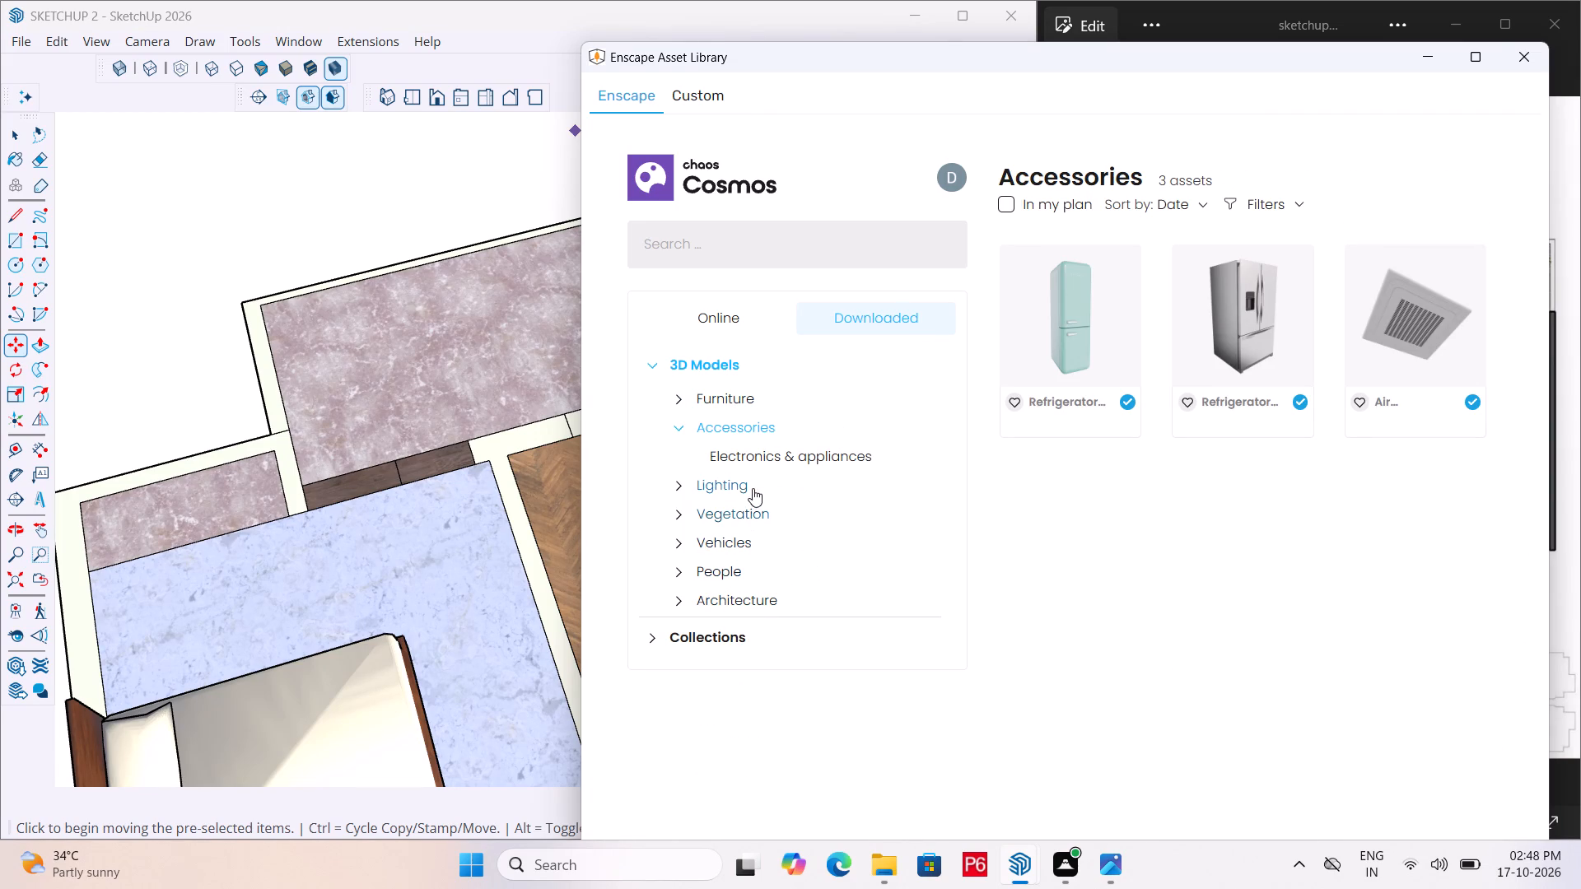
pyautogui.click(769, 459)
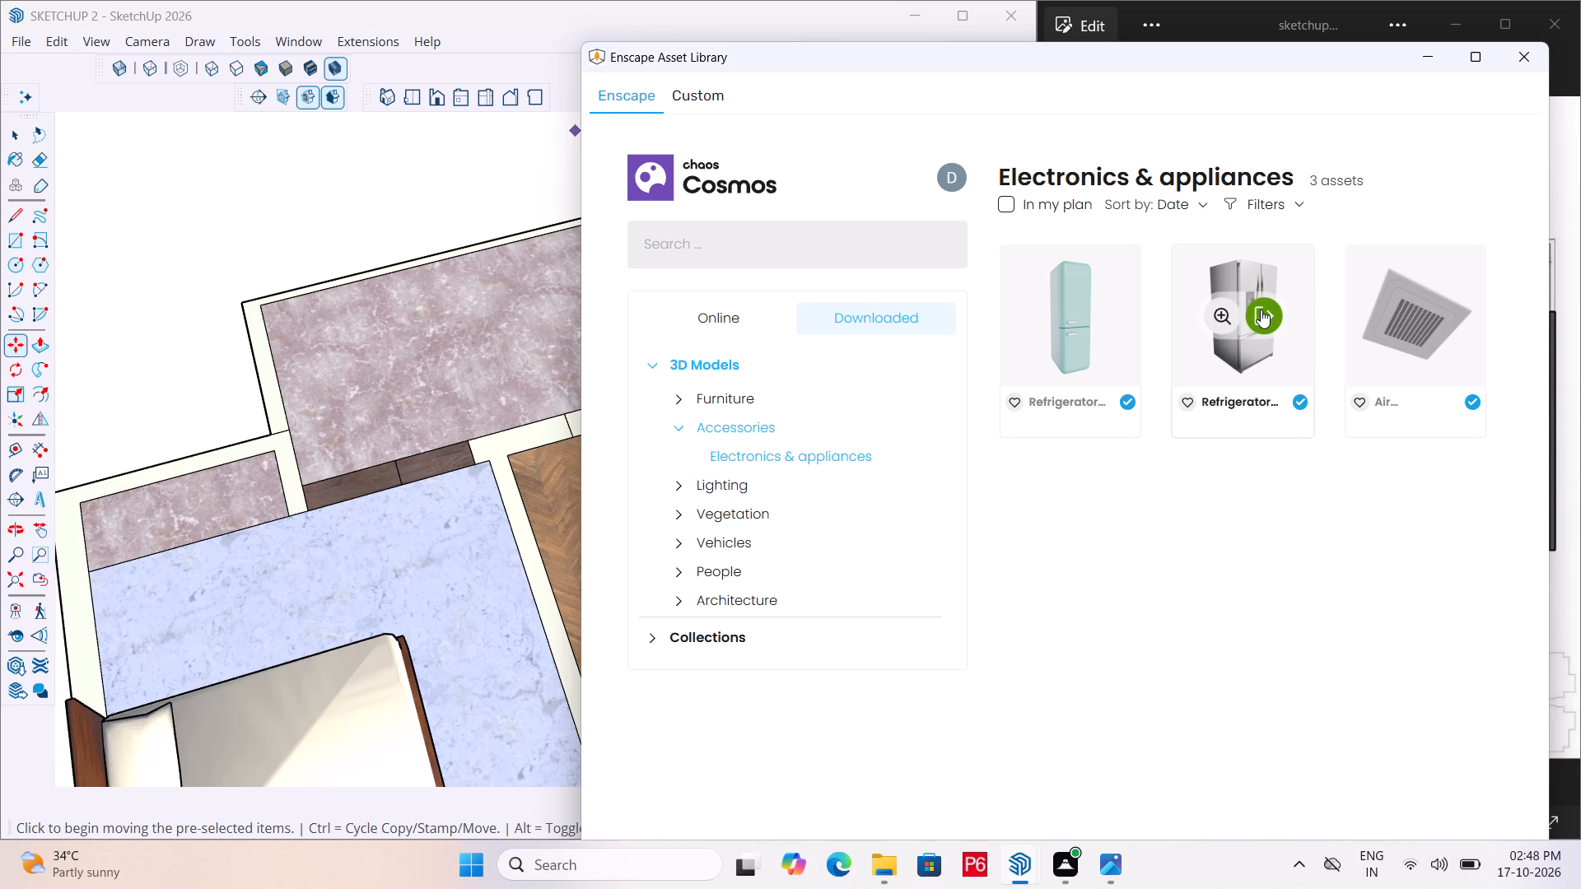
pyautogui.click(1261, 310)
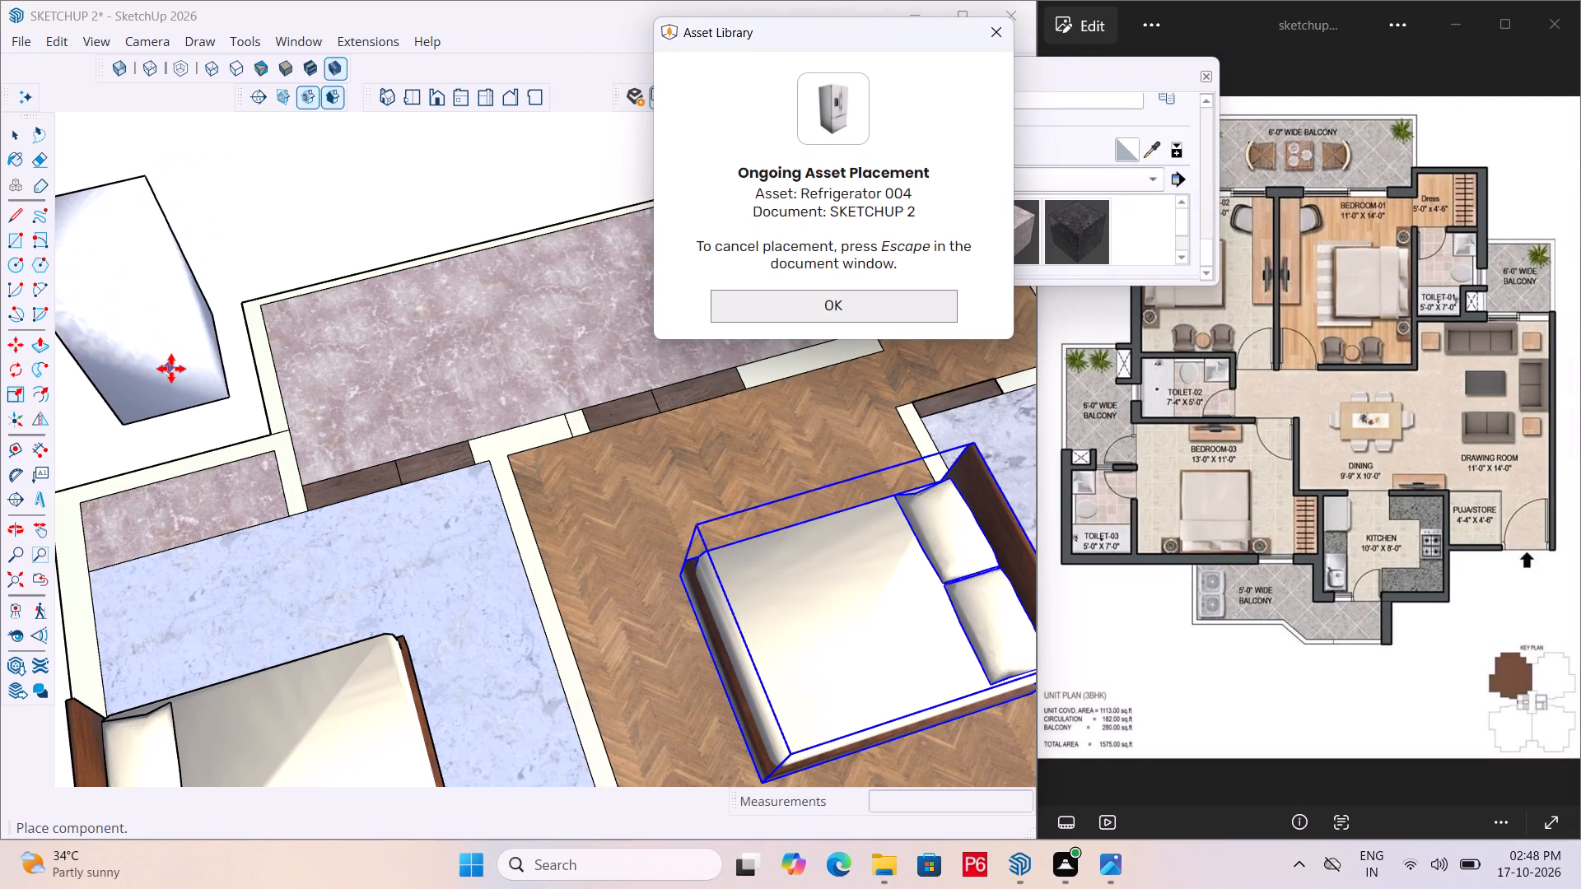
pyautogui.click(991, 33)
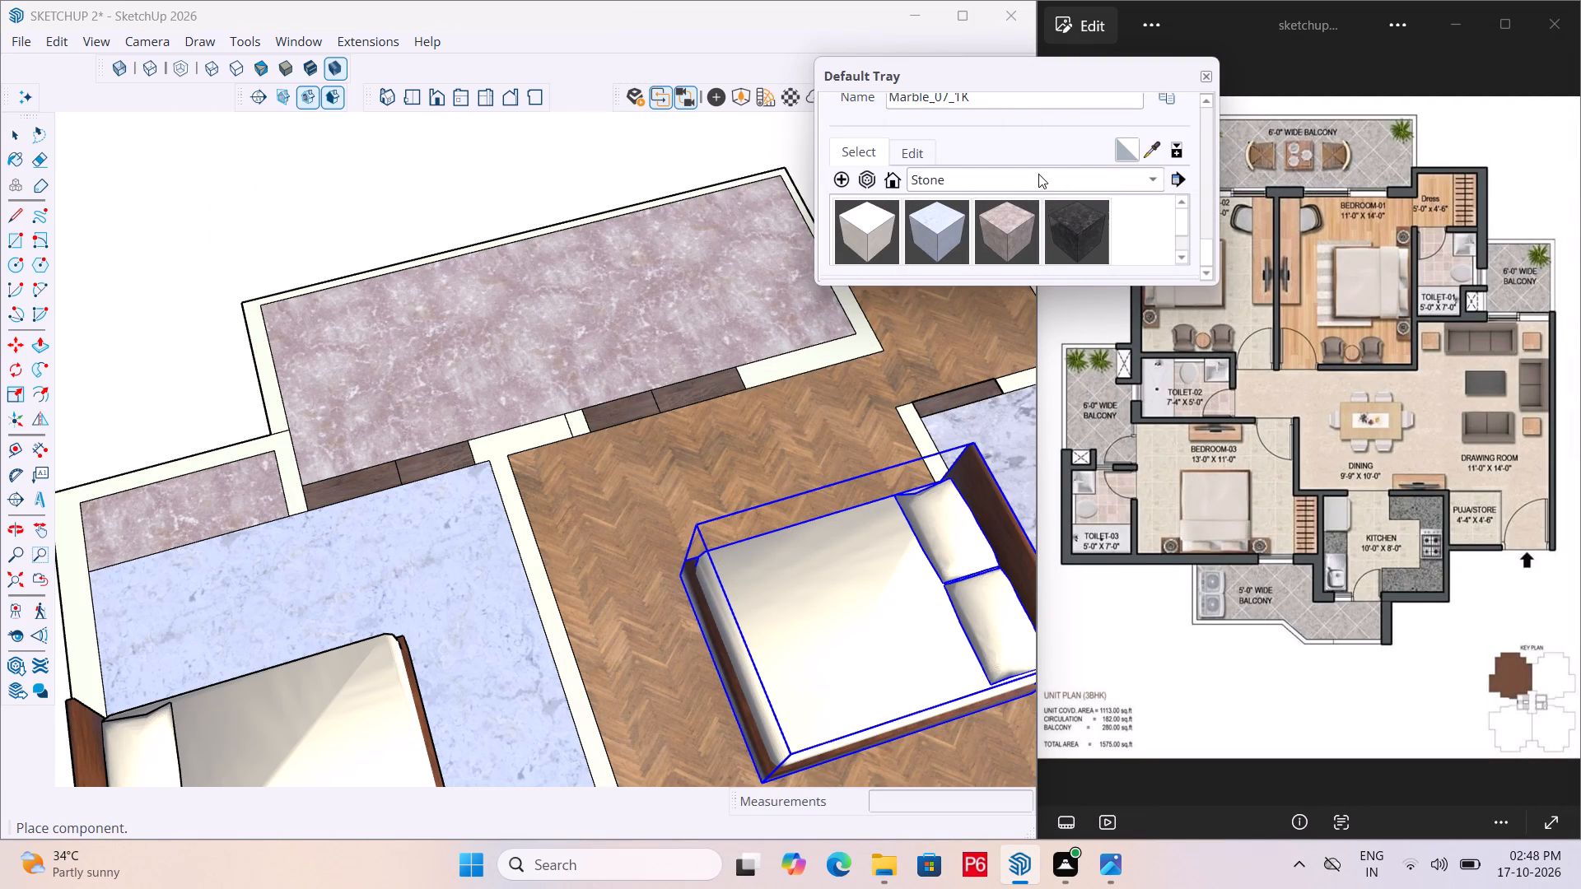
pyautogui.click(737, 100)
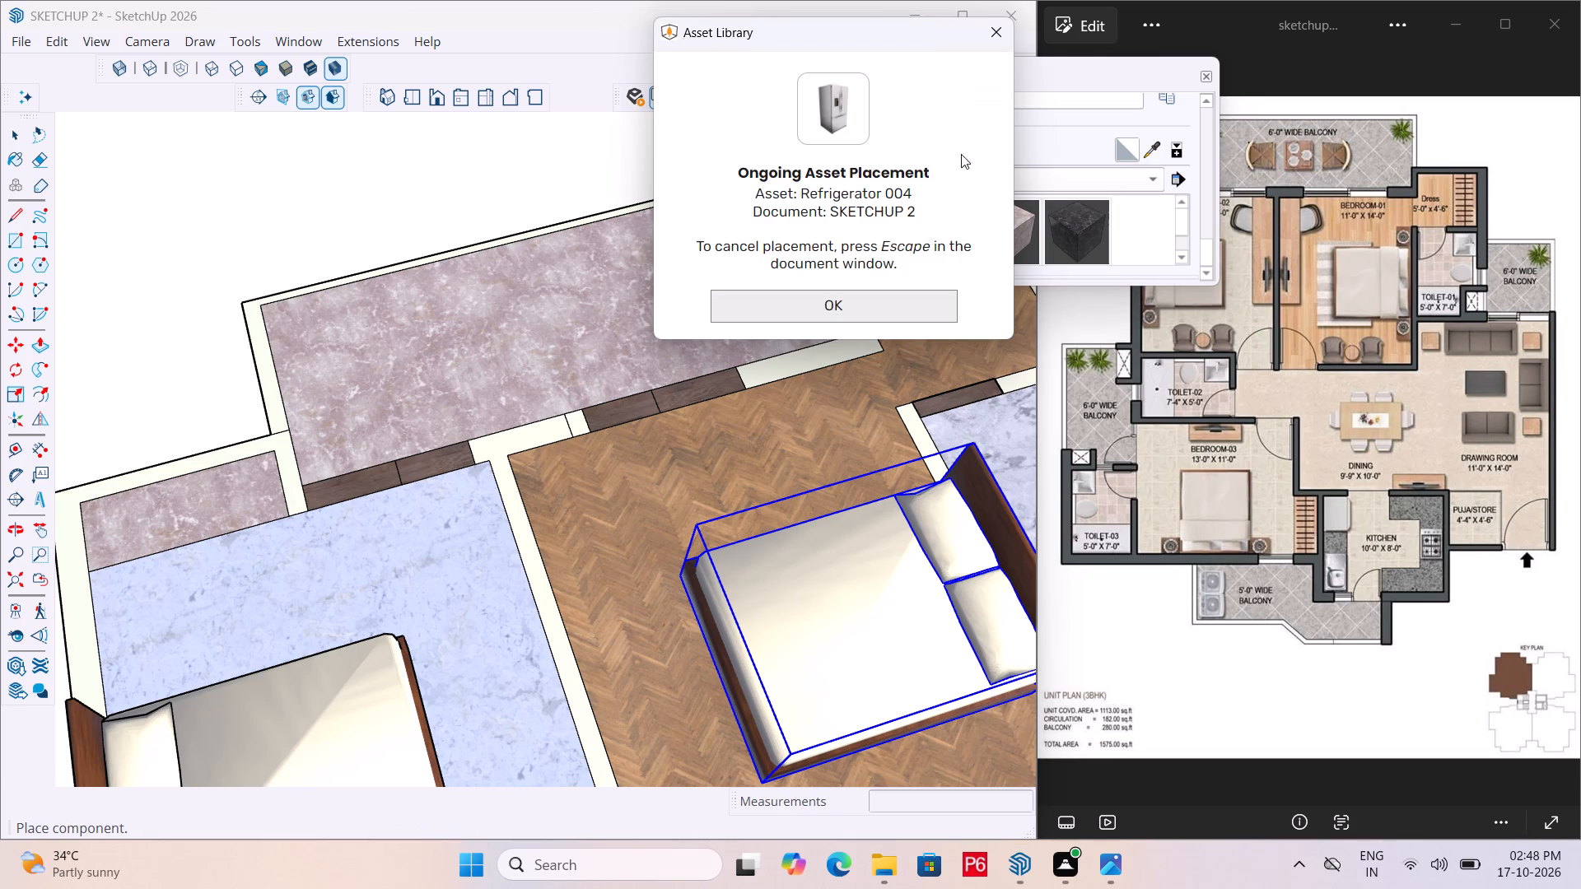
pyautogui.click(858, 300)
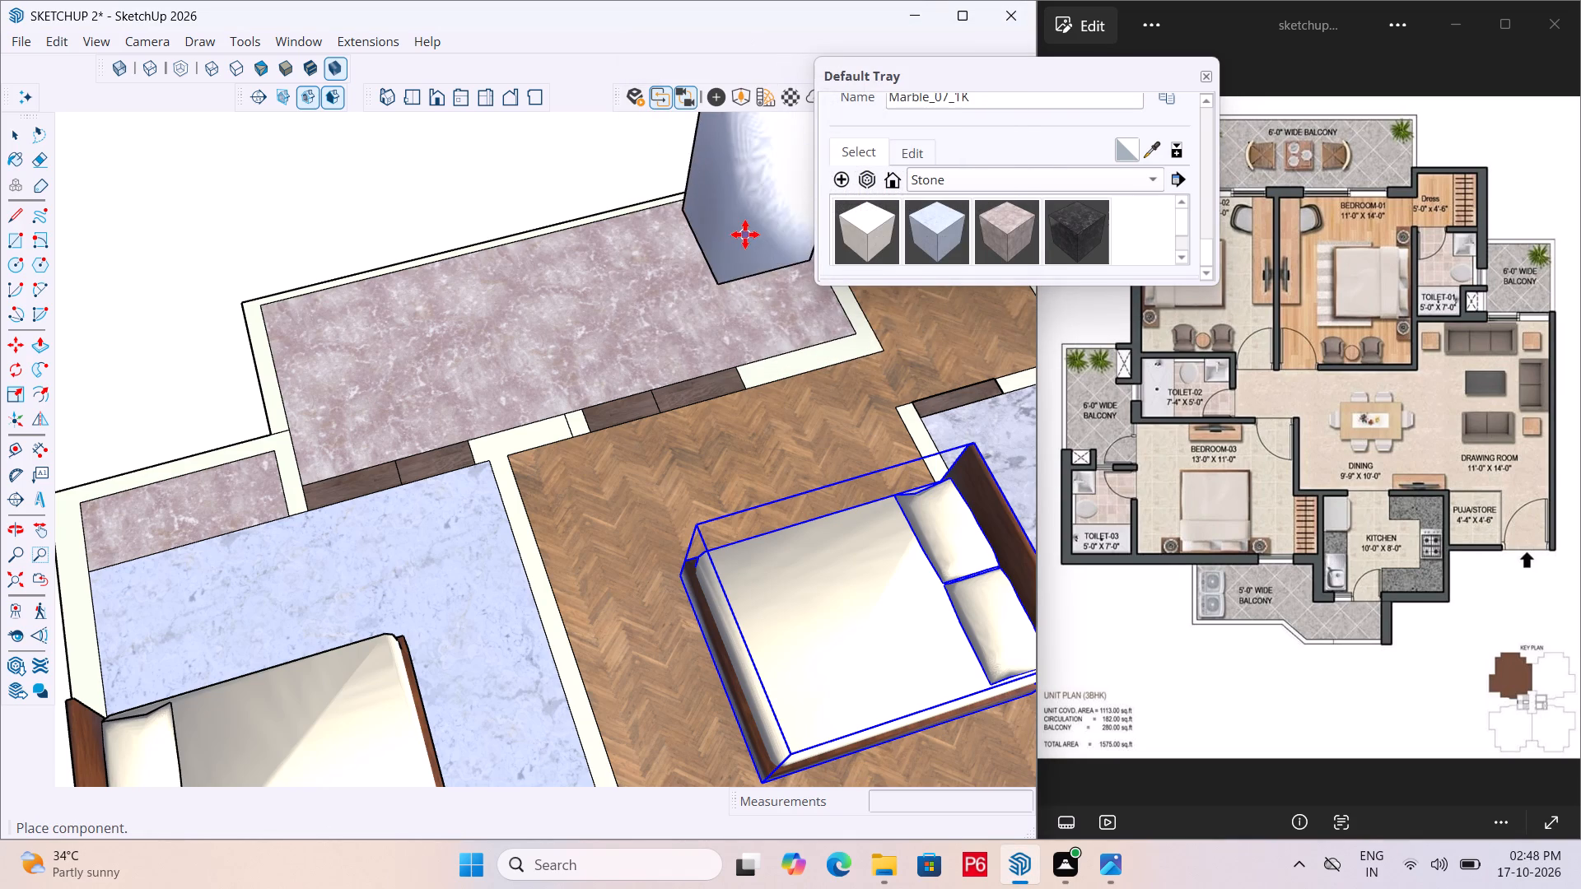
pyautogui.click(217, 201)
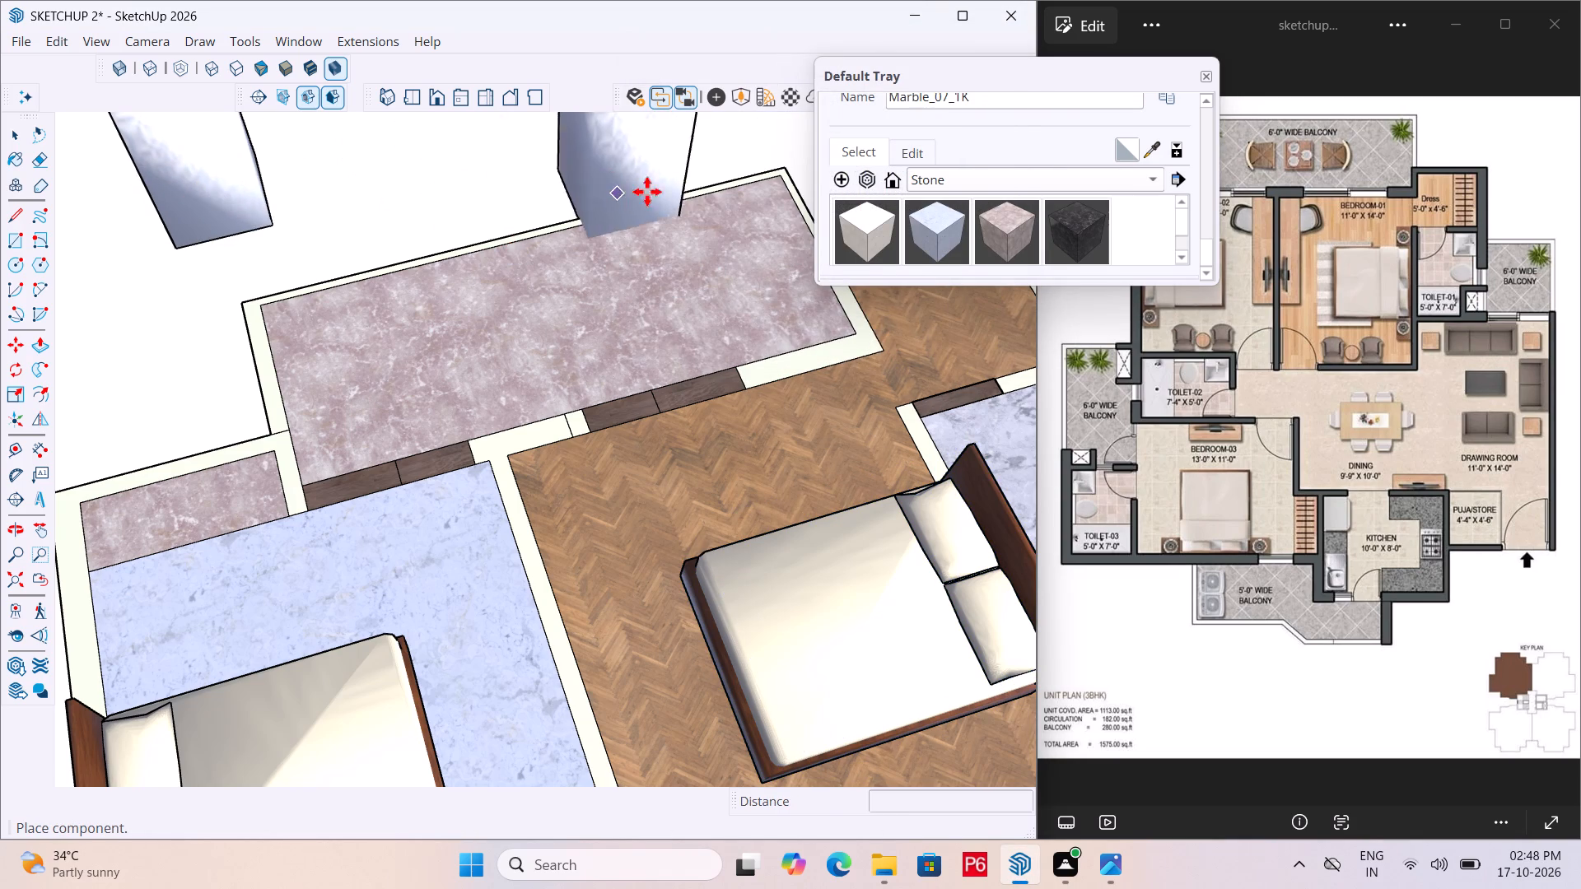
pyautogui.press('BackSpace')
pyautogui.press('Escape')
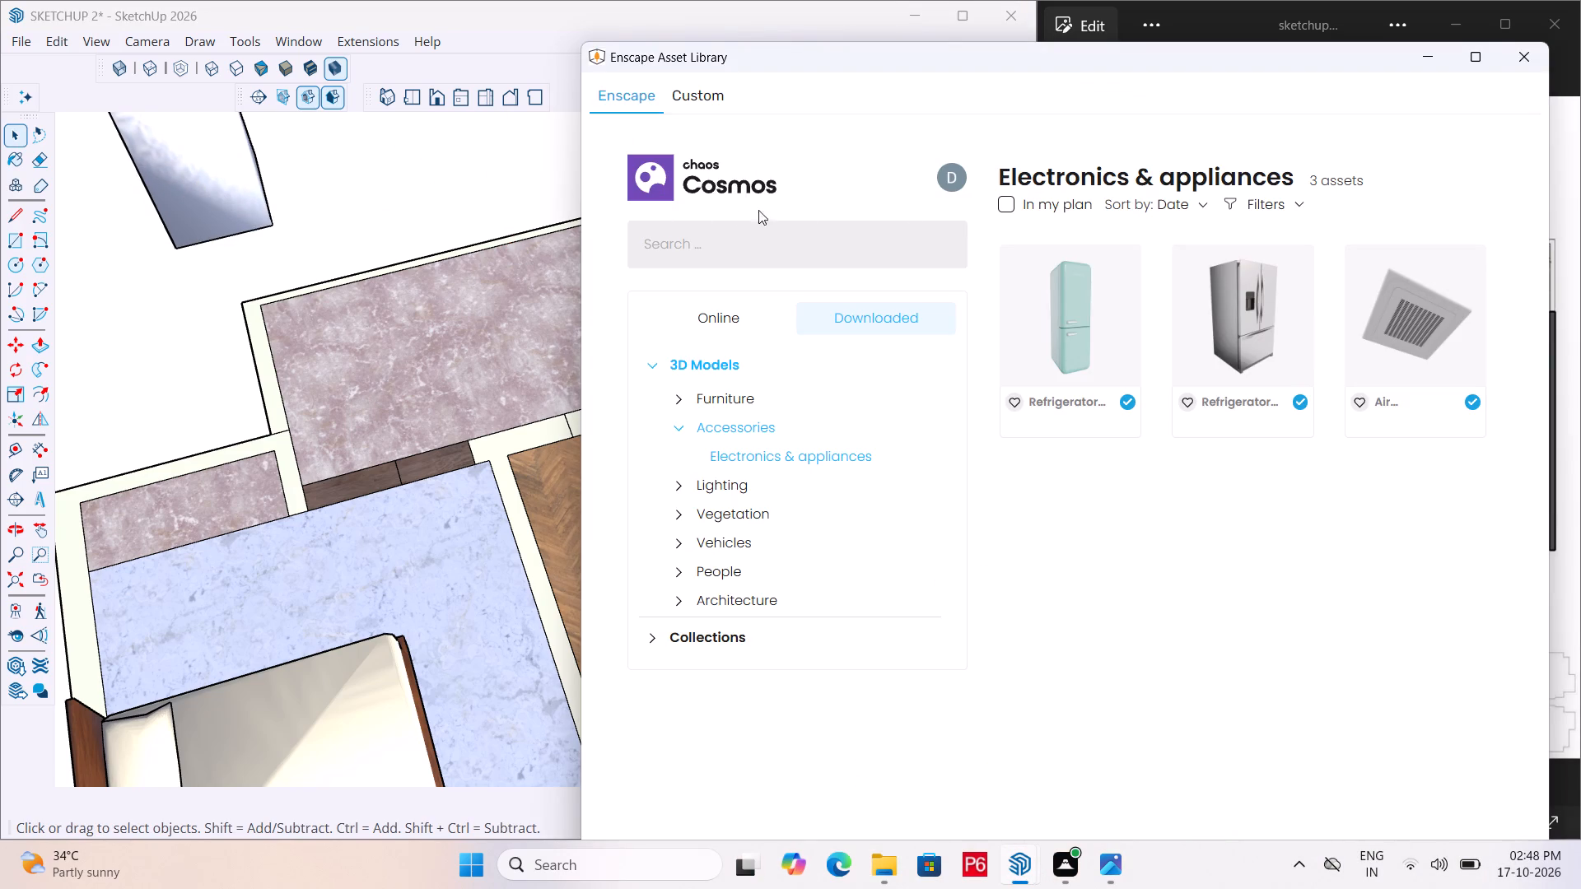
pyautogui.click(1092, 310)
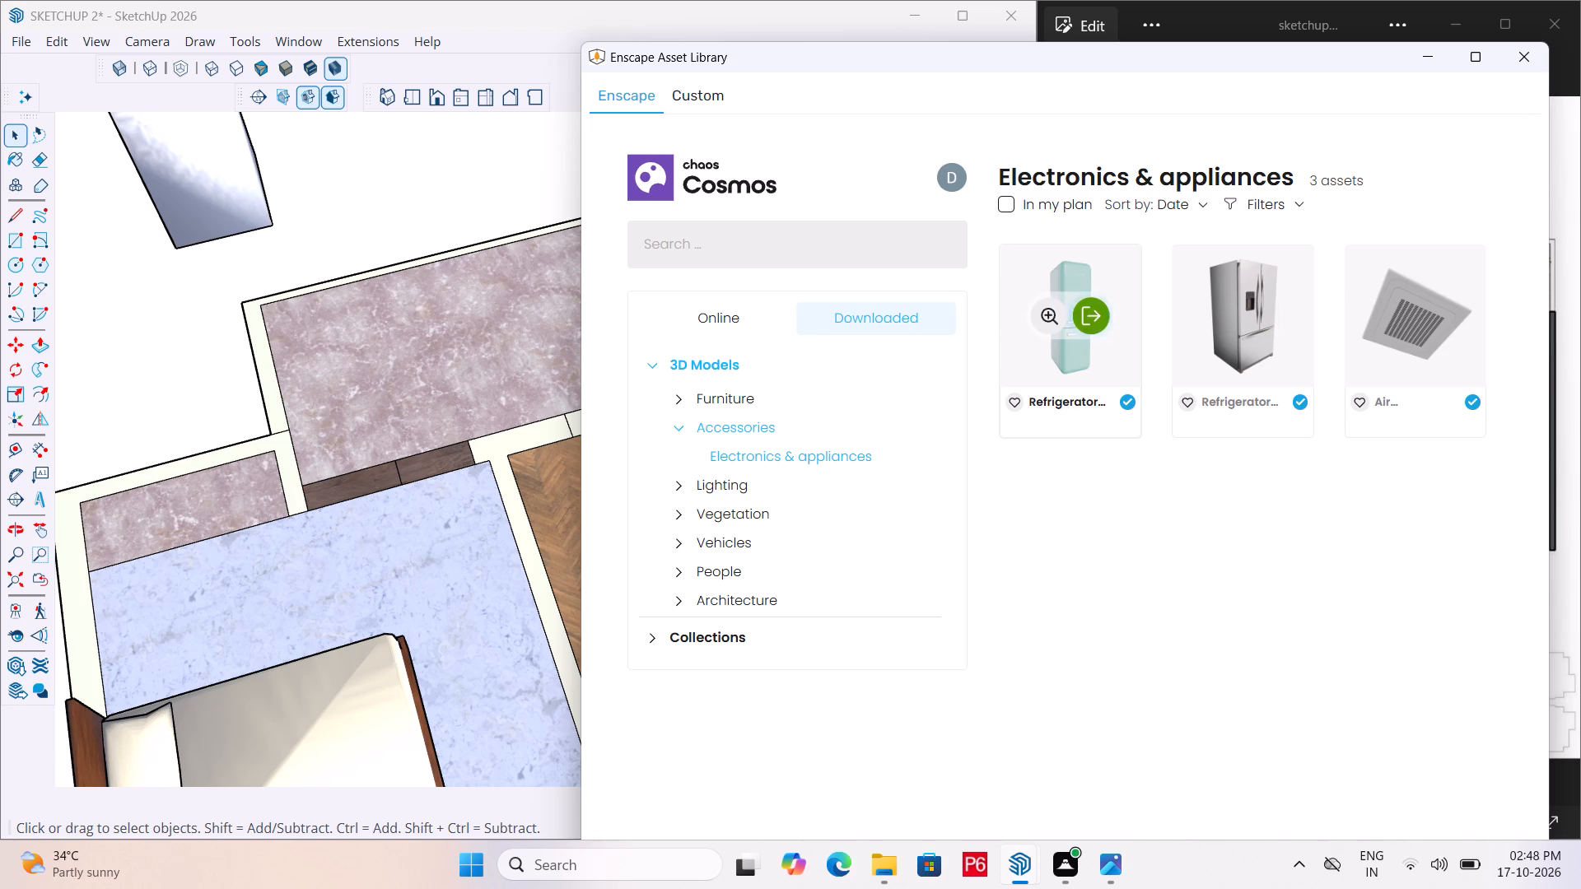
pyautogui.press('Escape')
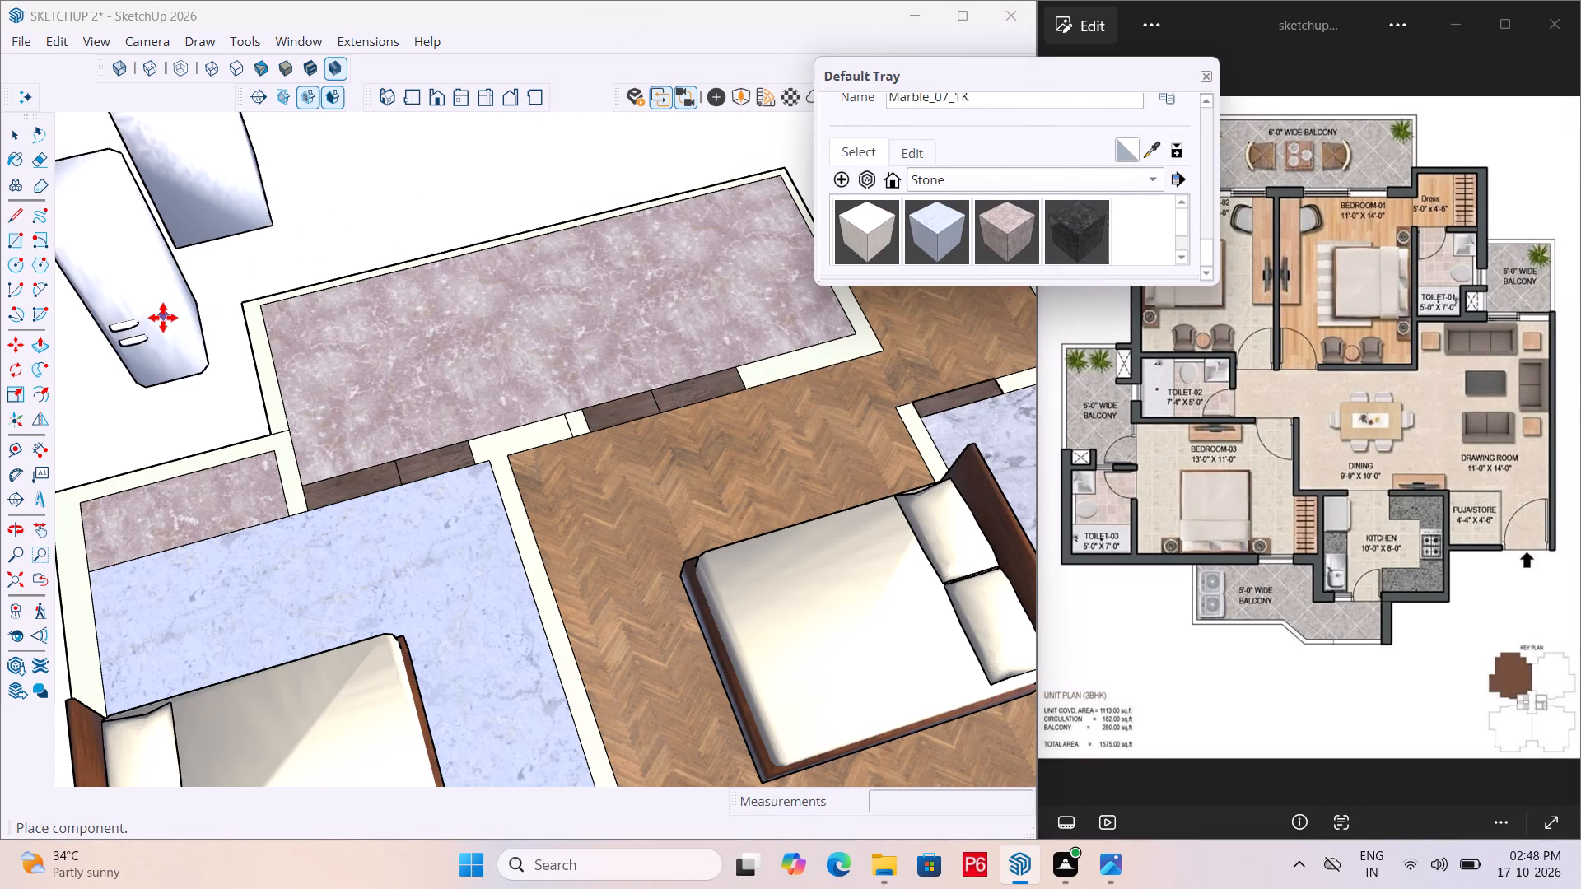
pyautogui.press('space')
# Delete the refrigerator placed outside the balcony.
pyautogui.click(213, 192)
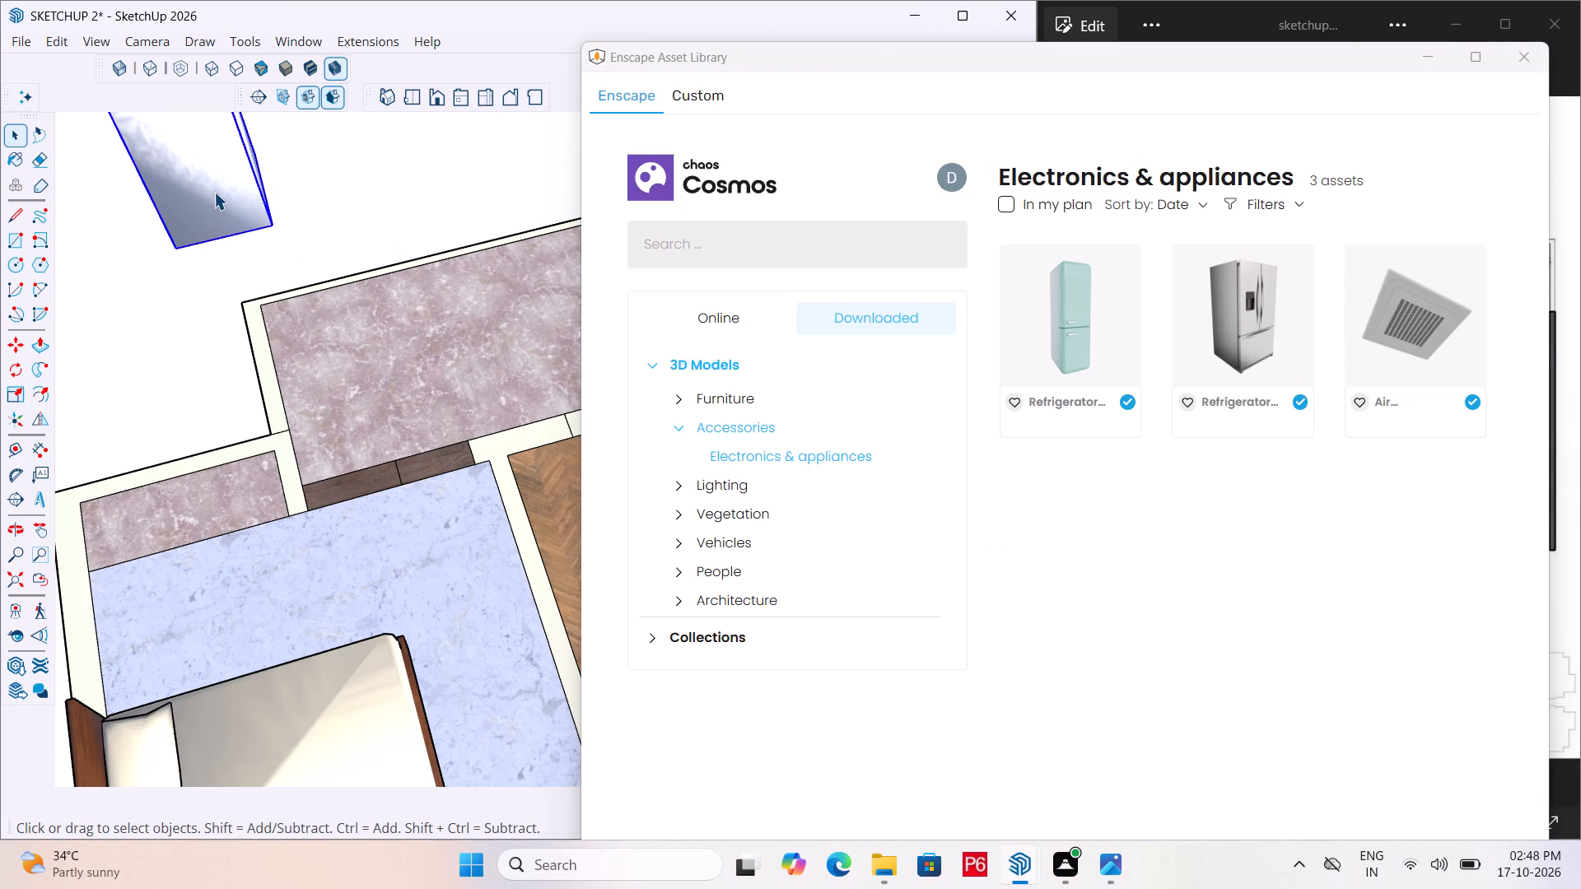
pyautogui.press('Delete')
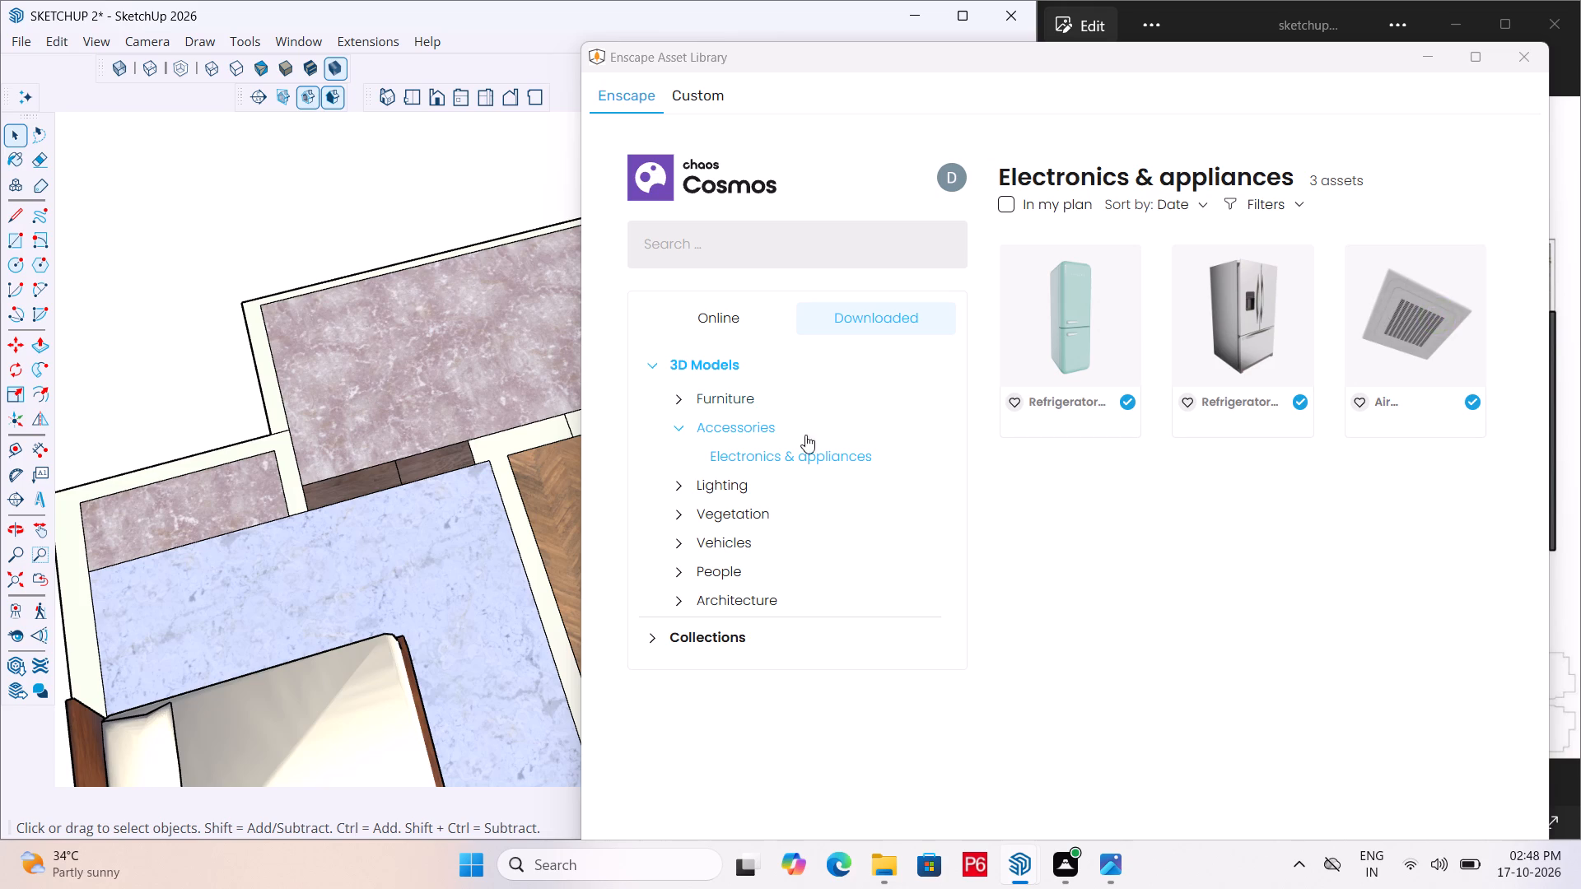
# Place one Hospital Sink 001 from the Enscape Architecture assets on the empty ground outside the balcony adjoining Bedroom-01 and Bedroom-02.
pyautogui.click(725, 523)
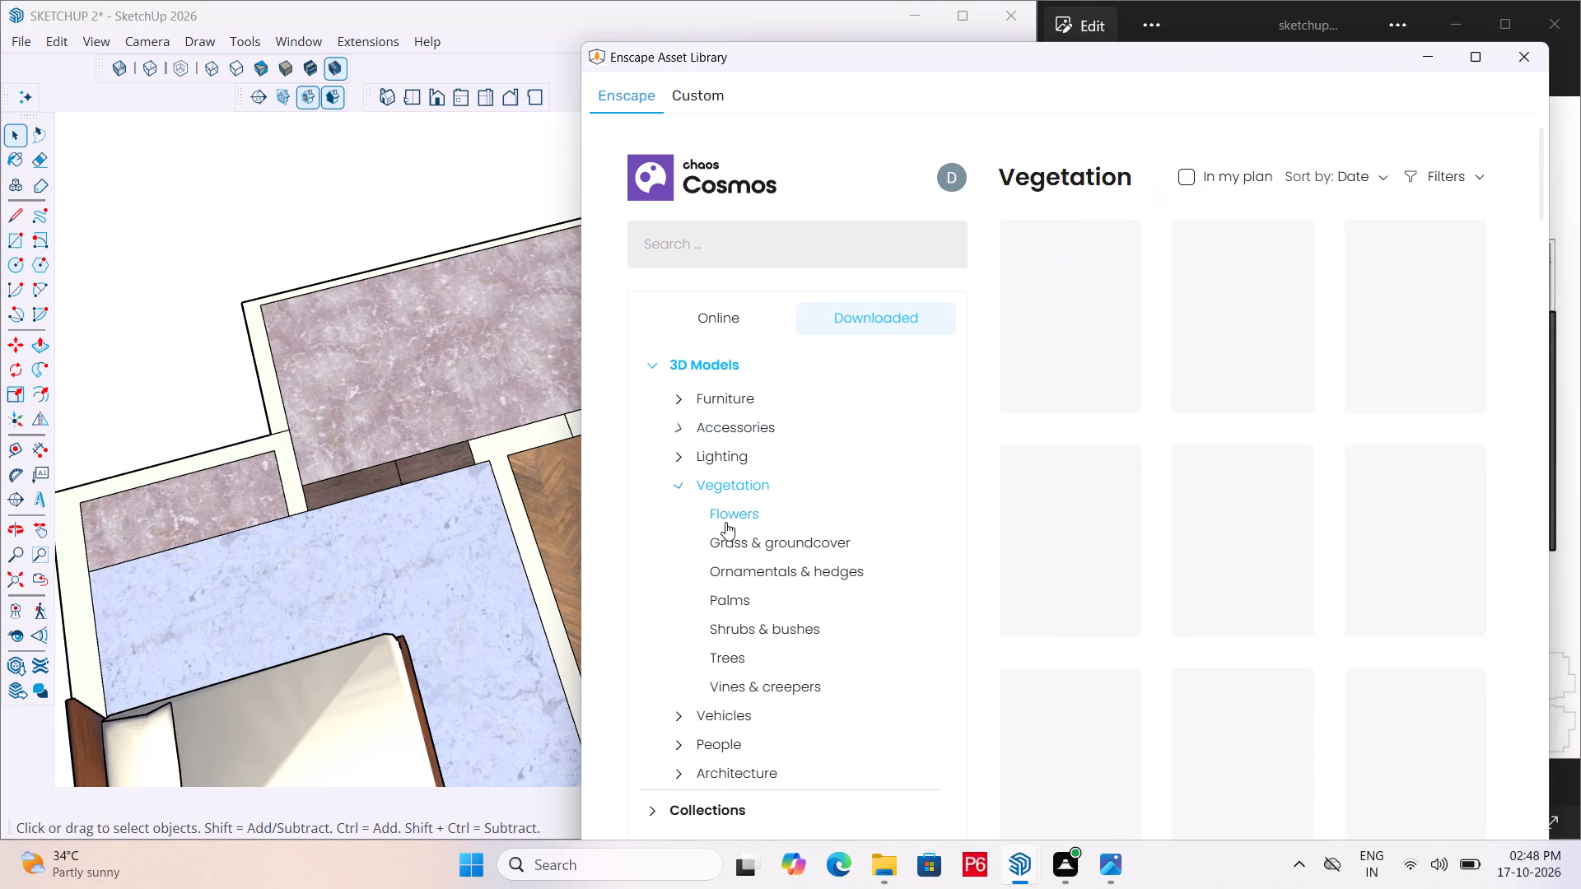
pyautogui.click(735, 711)
pyautogui.click(721, 580)
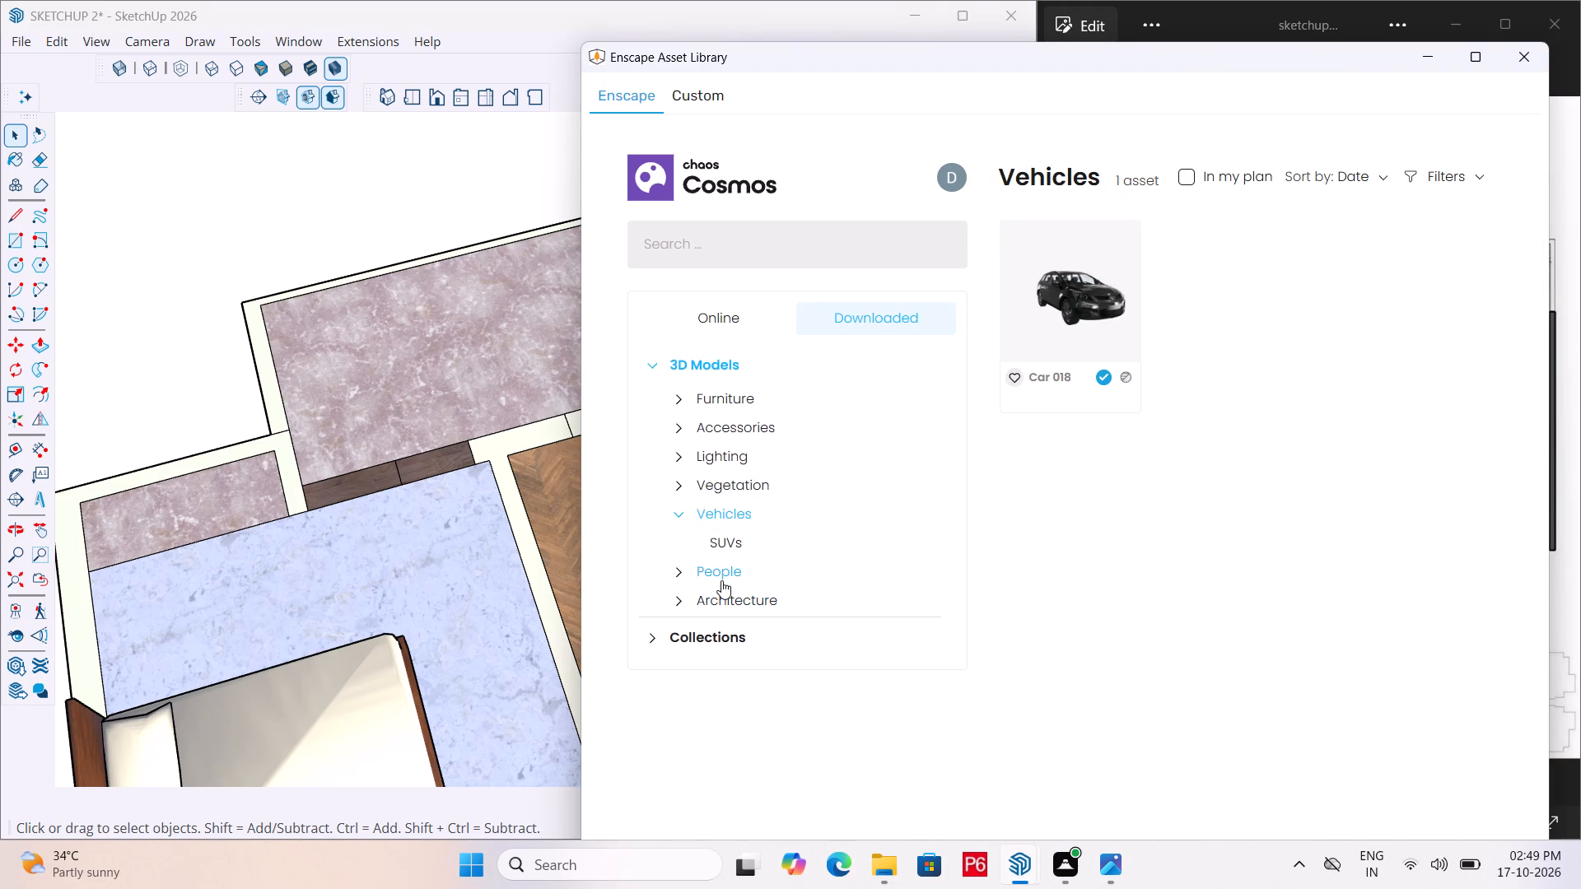
pyautogui.click(736, 598)
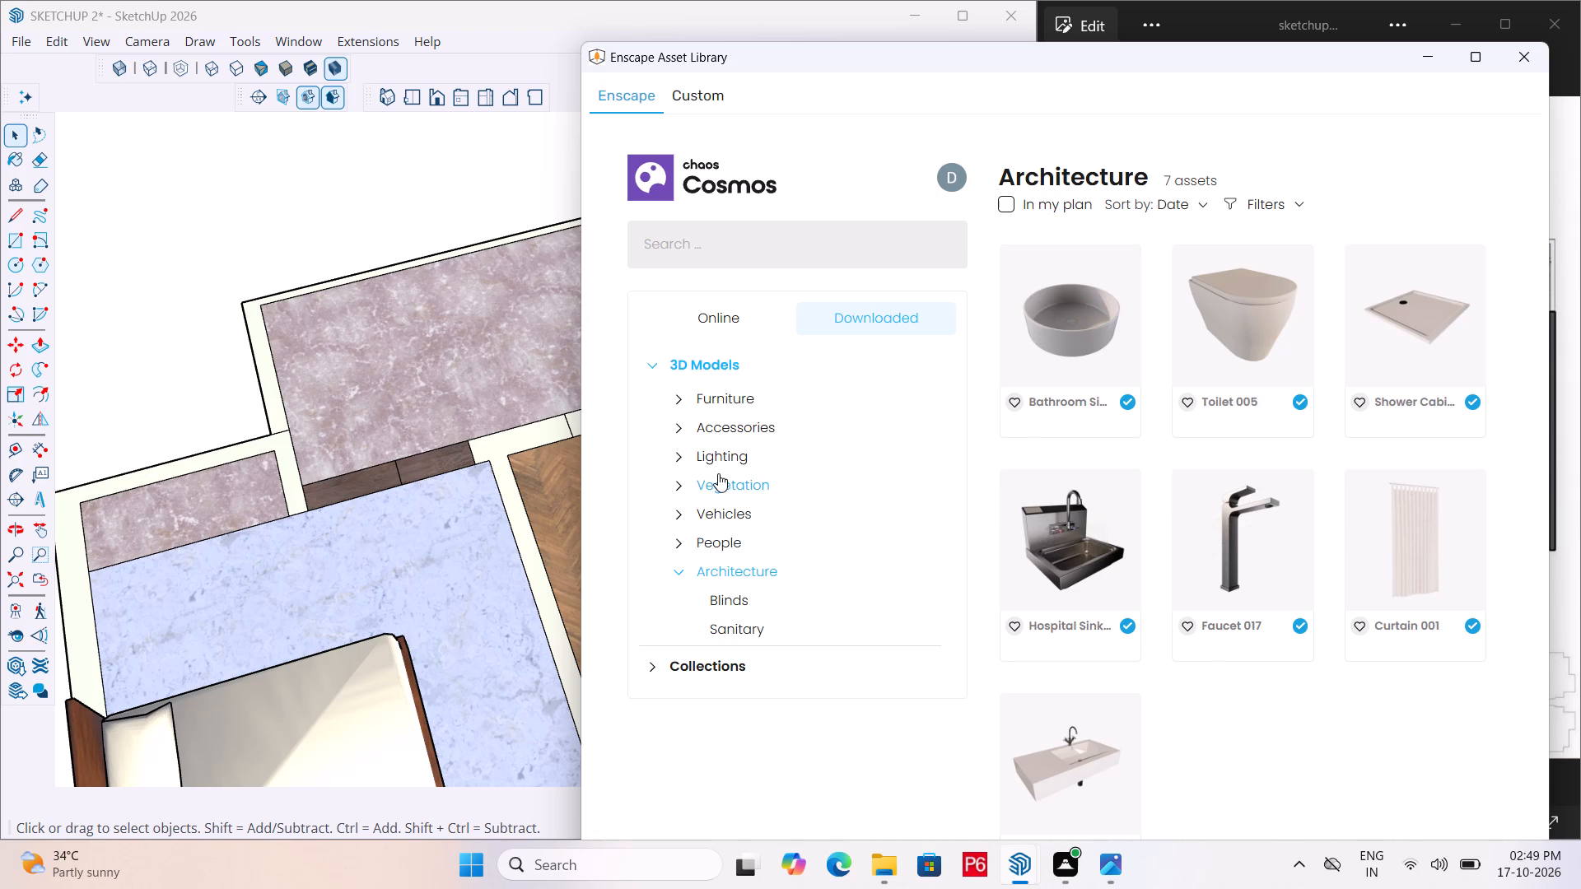
pyautogui.click(1086, 533)
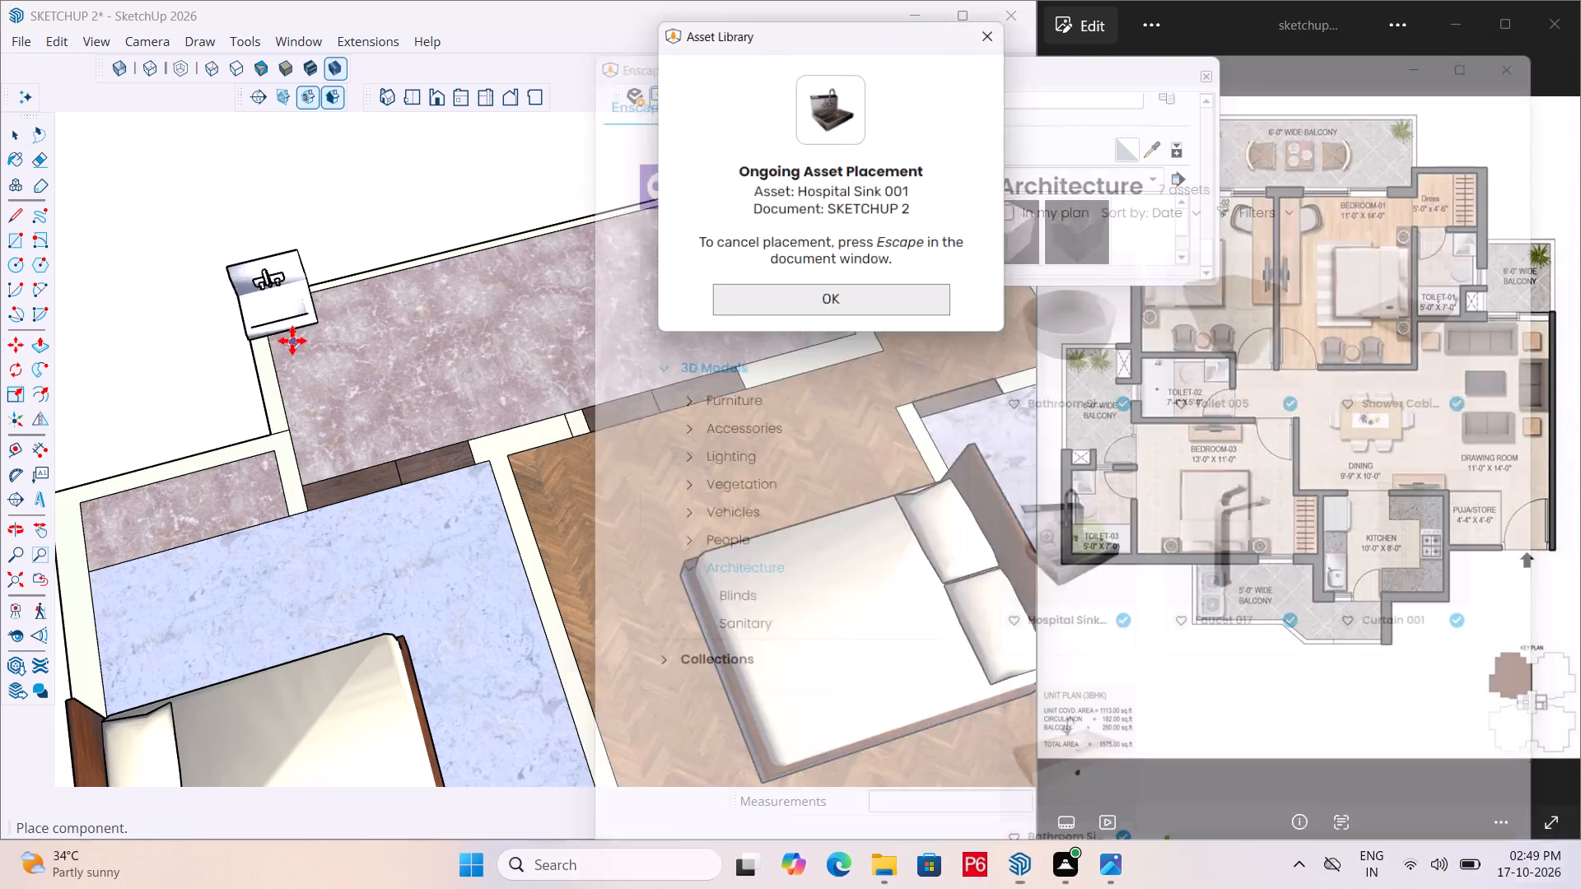
pyautogui.click(203, 315)
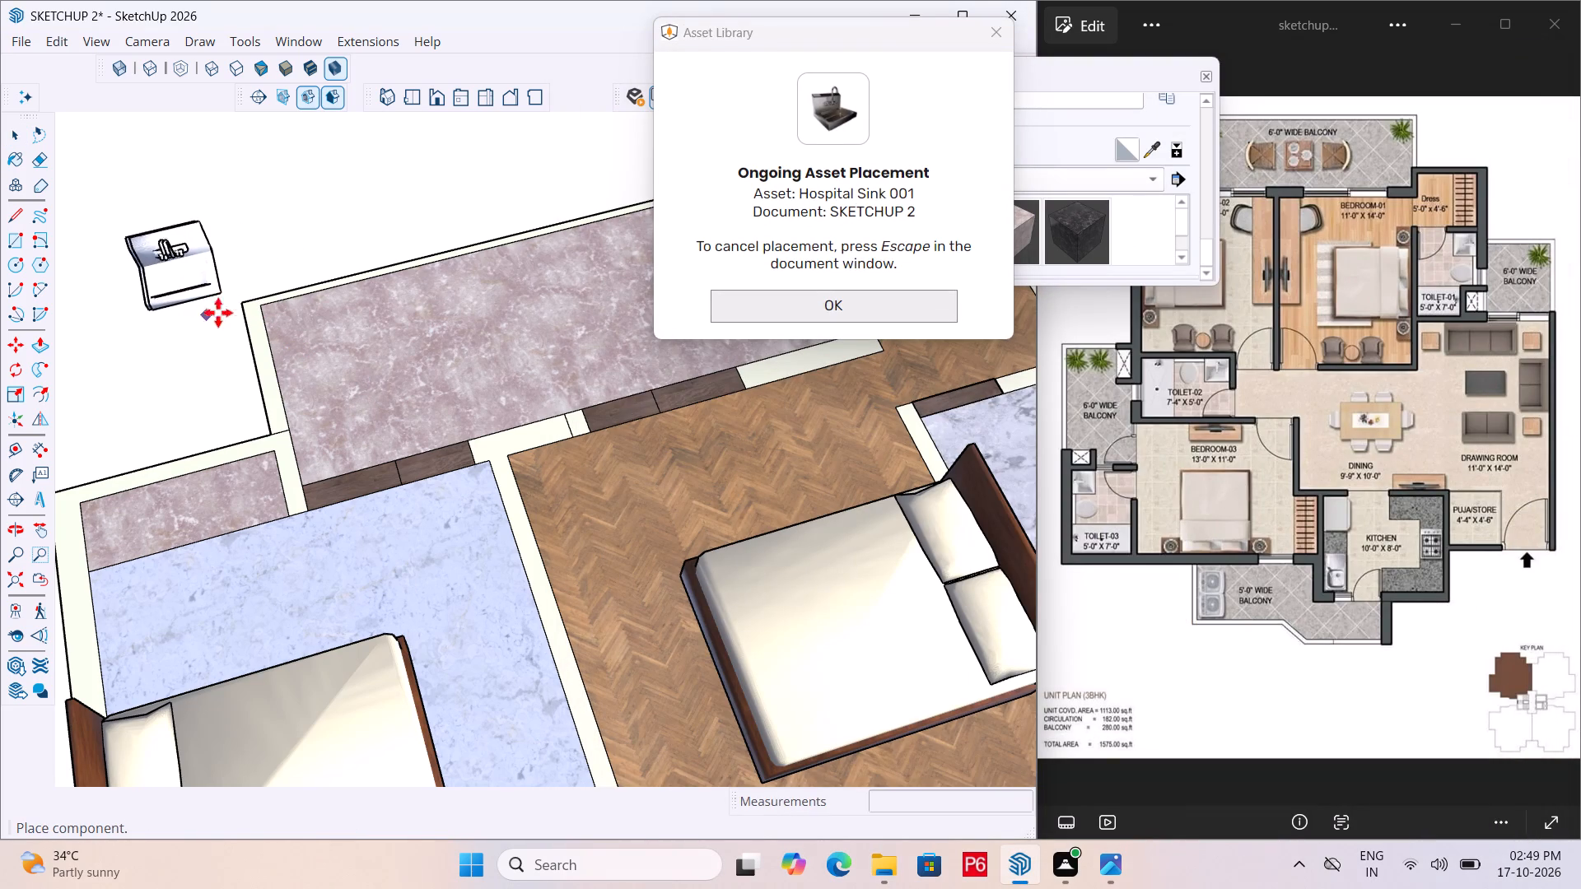
pyautogui.click(829, 306)
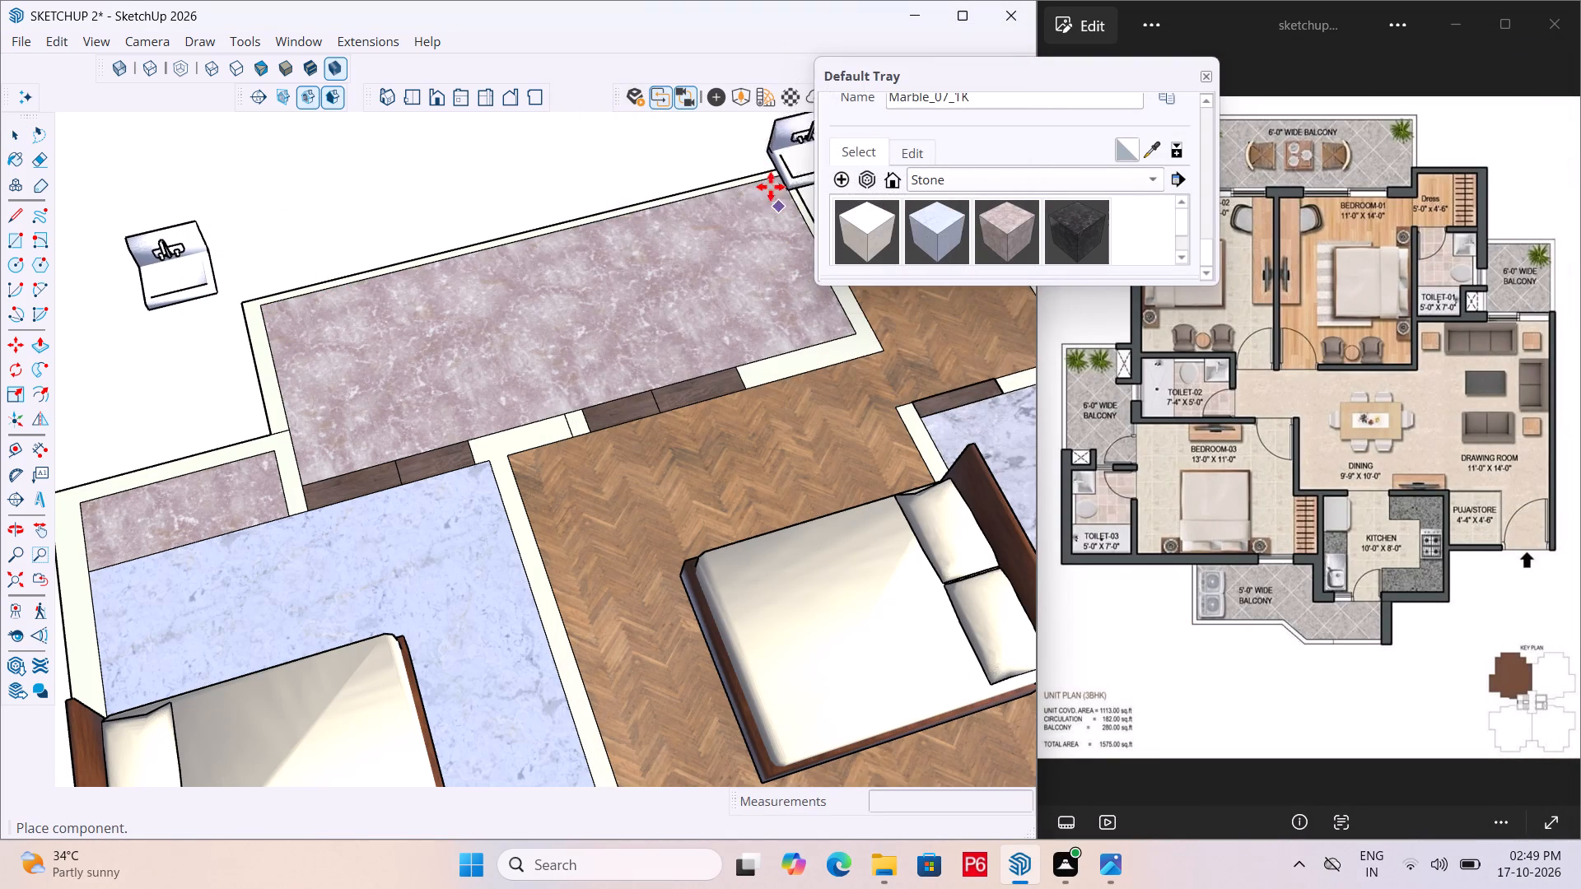
pyautogui.press('space')
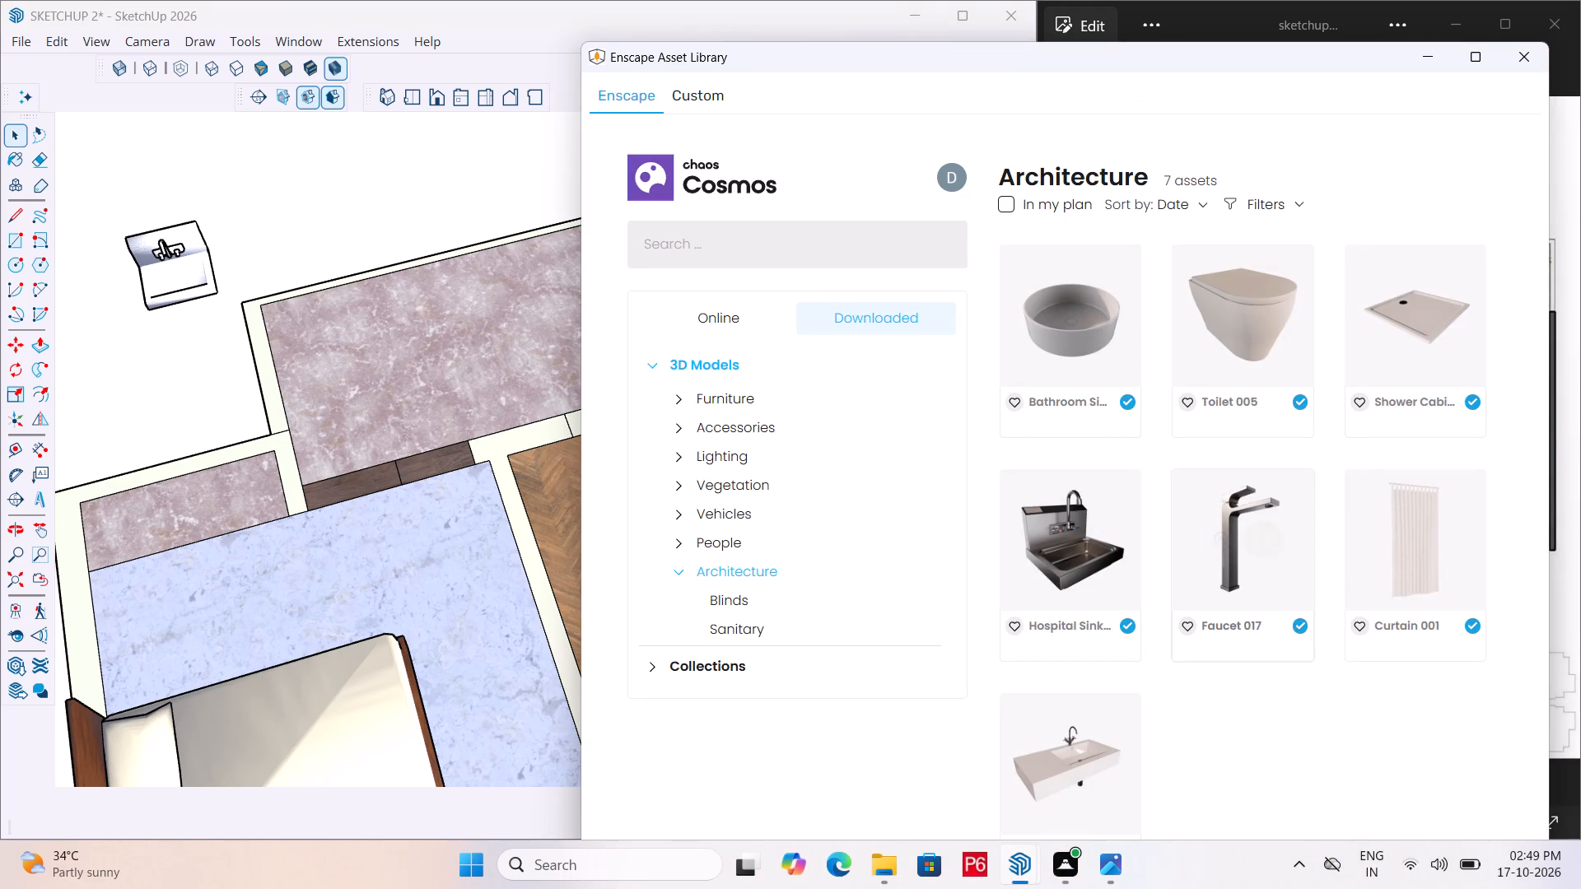
# Place one Toilet 005 asset outside the same balcony, beside the sink.
pyautogui.scroll(-2, 1187, 579)
pyautogui.click(1266, 312)
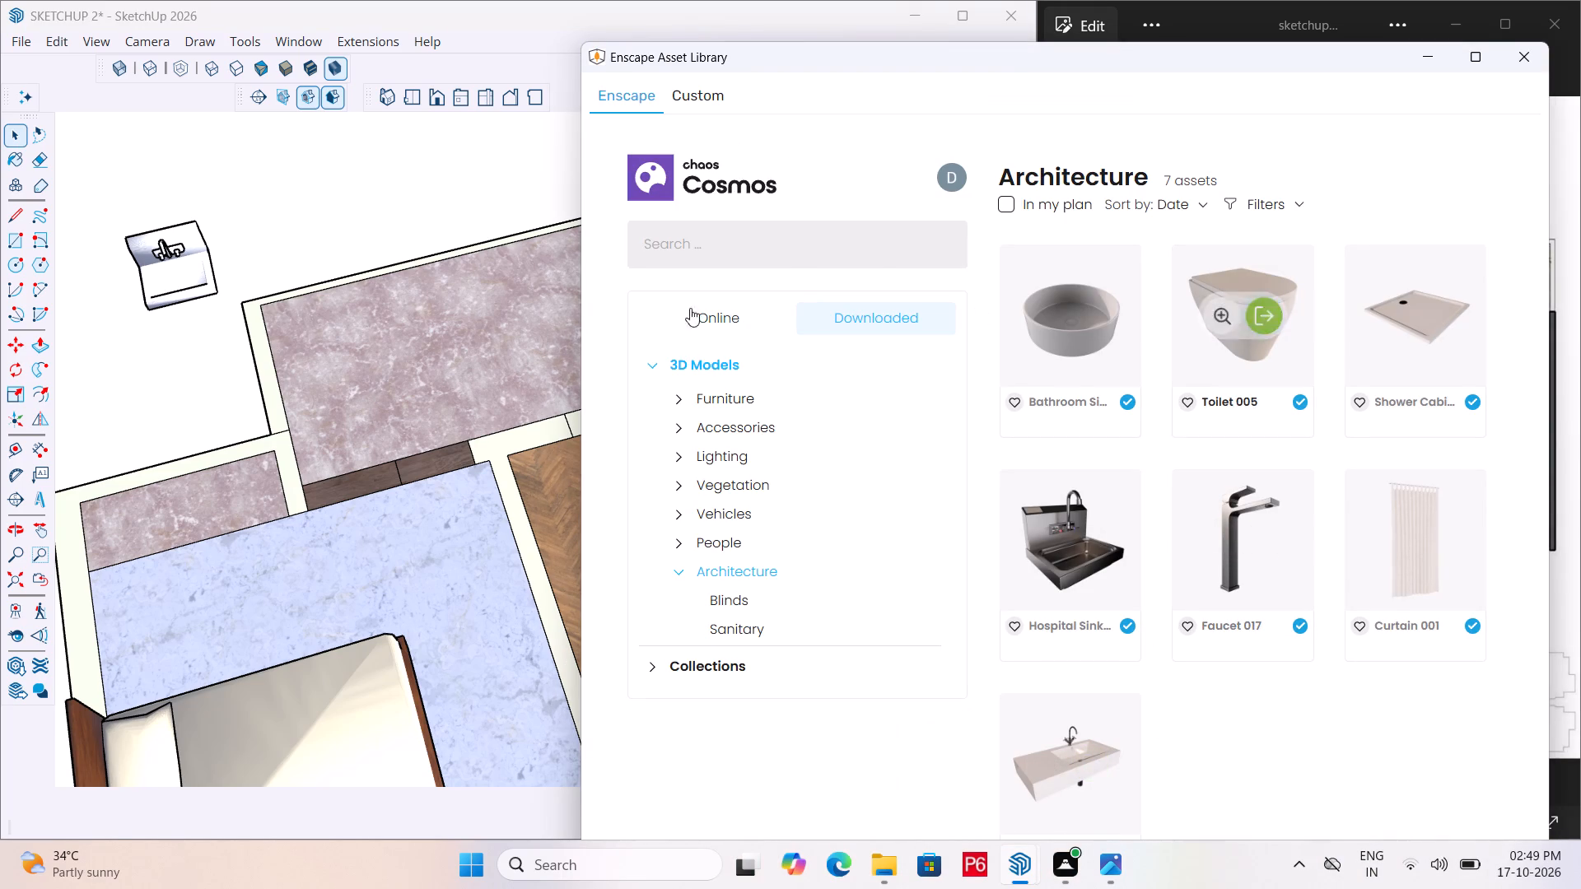
pyautogui.click(273, 232)
pyautogui.press('space')
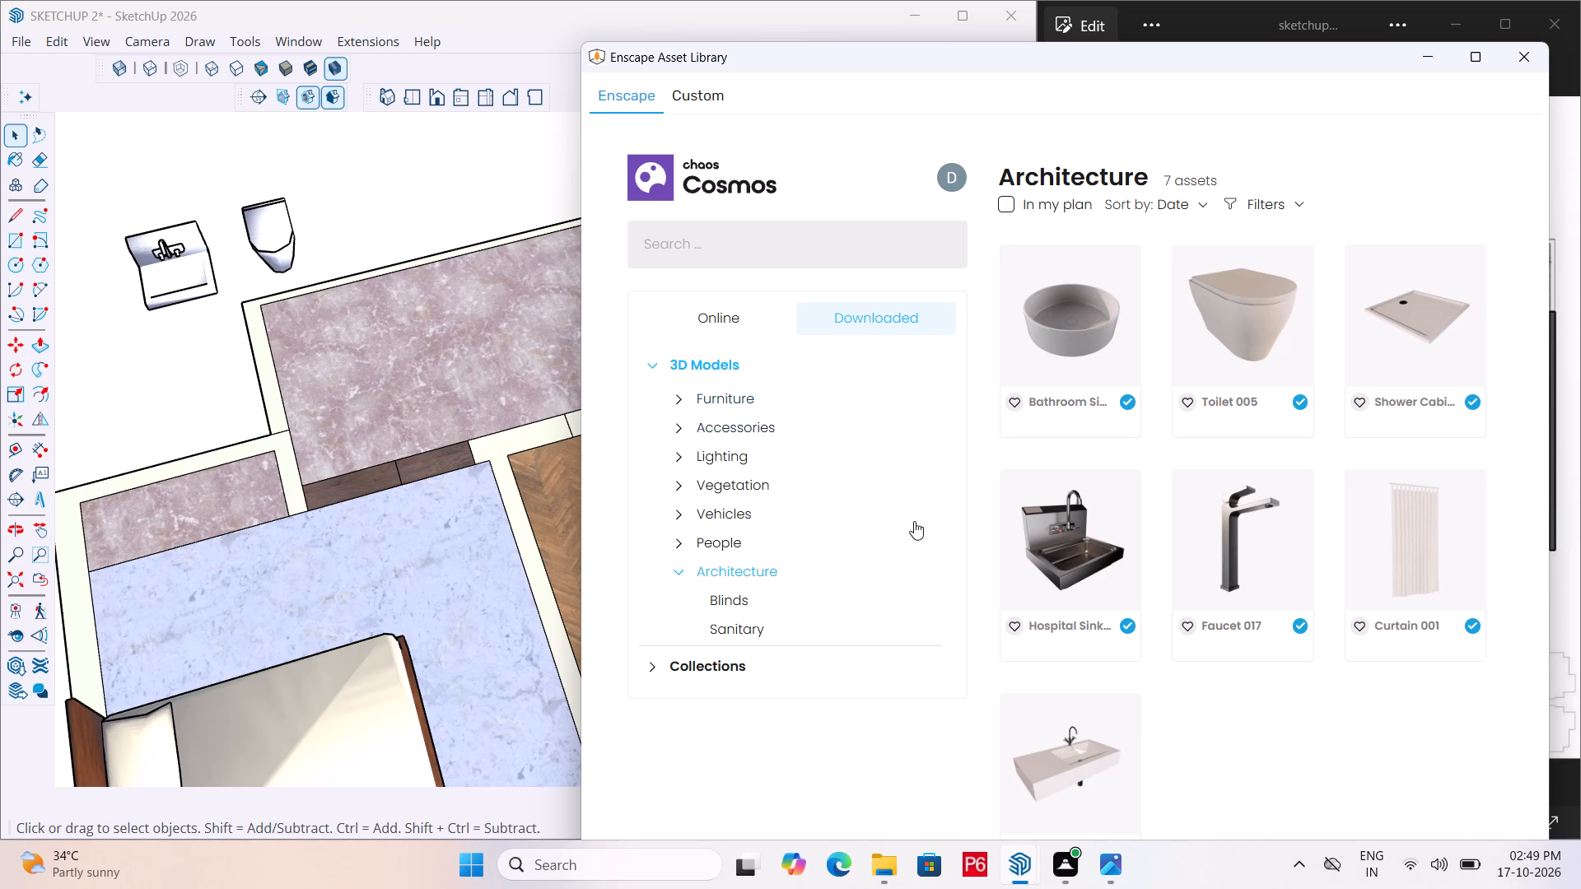
# Place one Curtain 001 asset along the outer edge of the balcony, beside the toilet.
pyautogui.click(1439, 539)
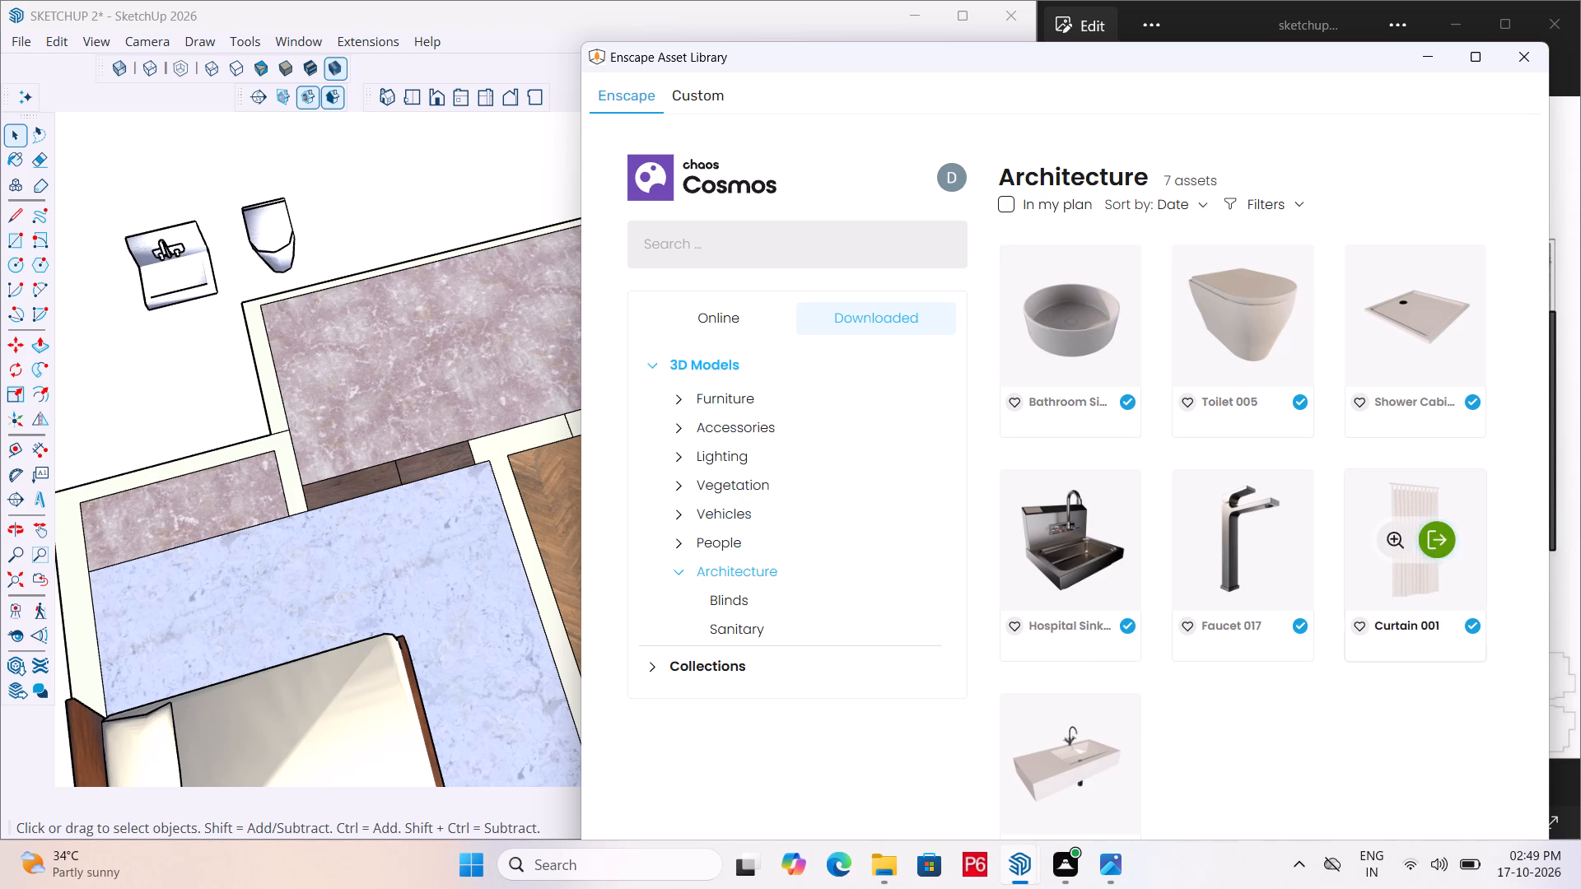
pyautogui.click(385, 254)
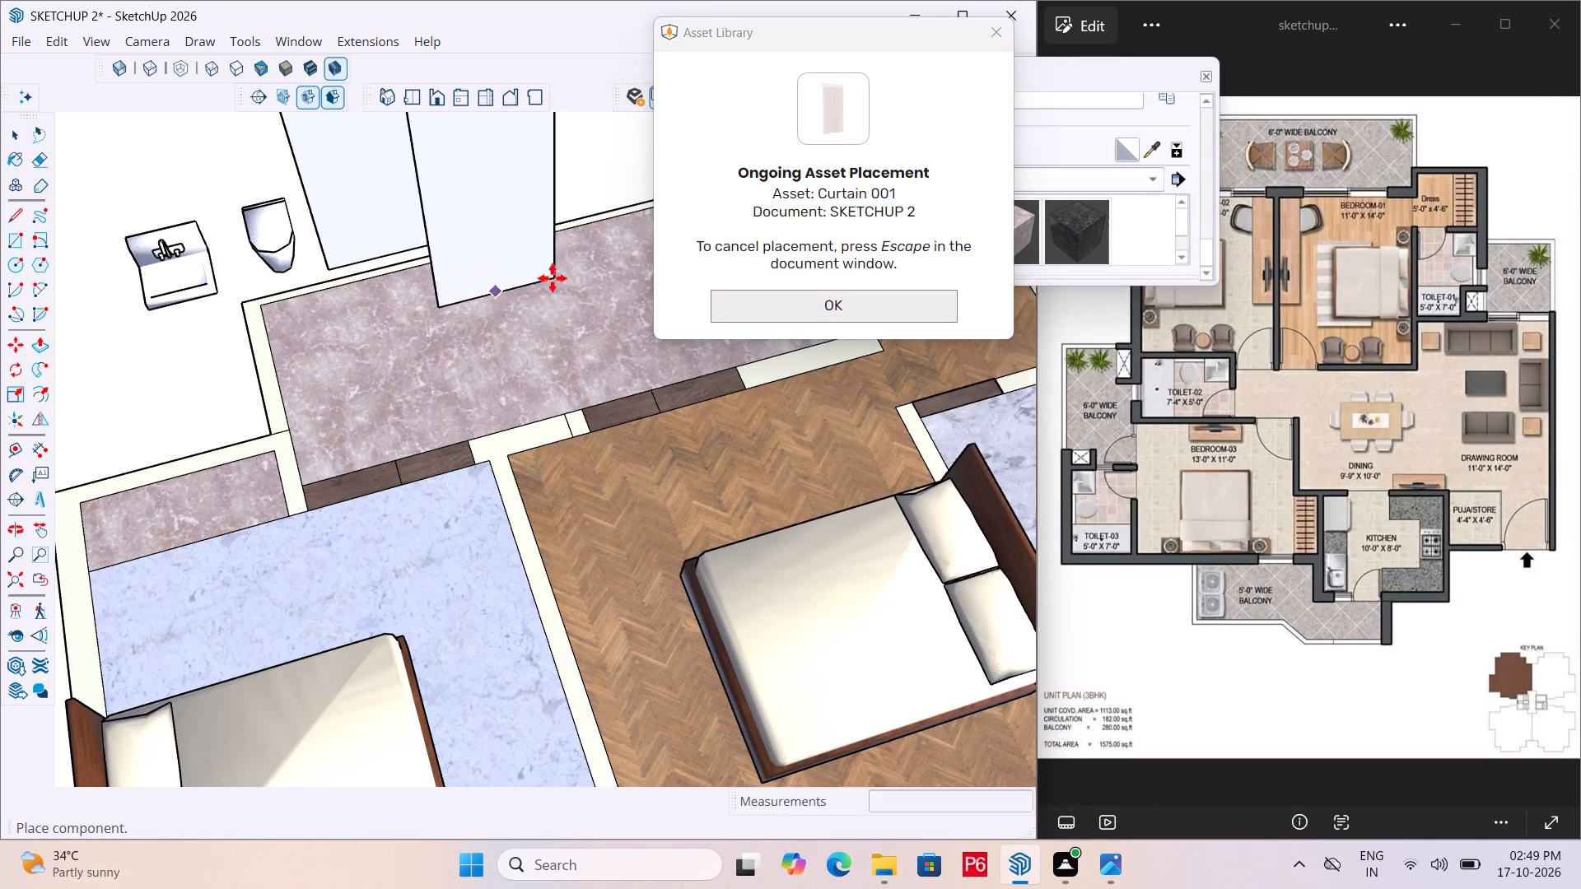
pyautogui.press('Escape')
pyautogui.press('space')
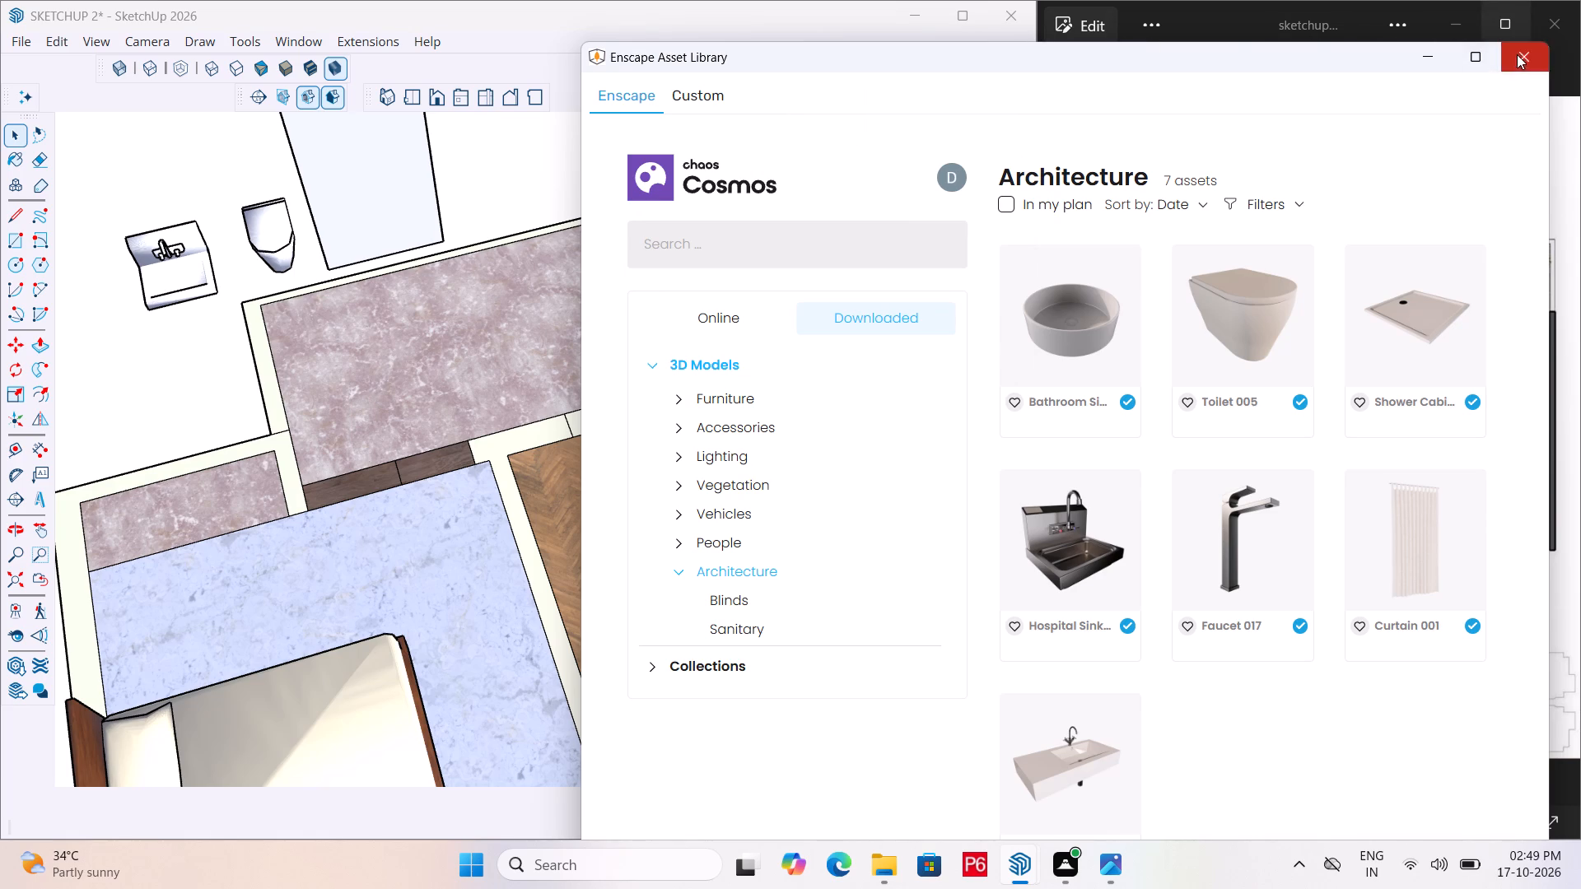
# Clear the workspace by closing the asset library and Default Tray, and maximize the model window.
pyautogui.click(1517, 54)
pyautogui.click(1206, 74)
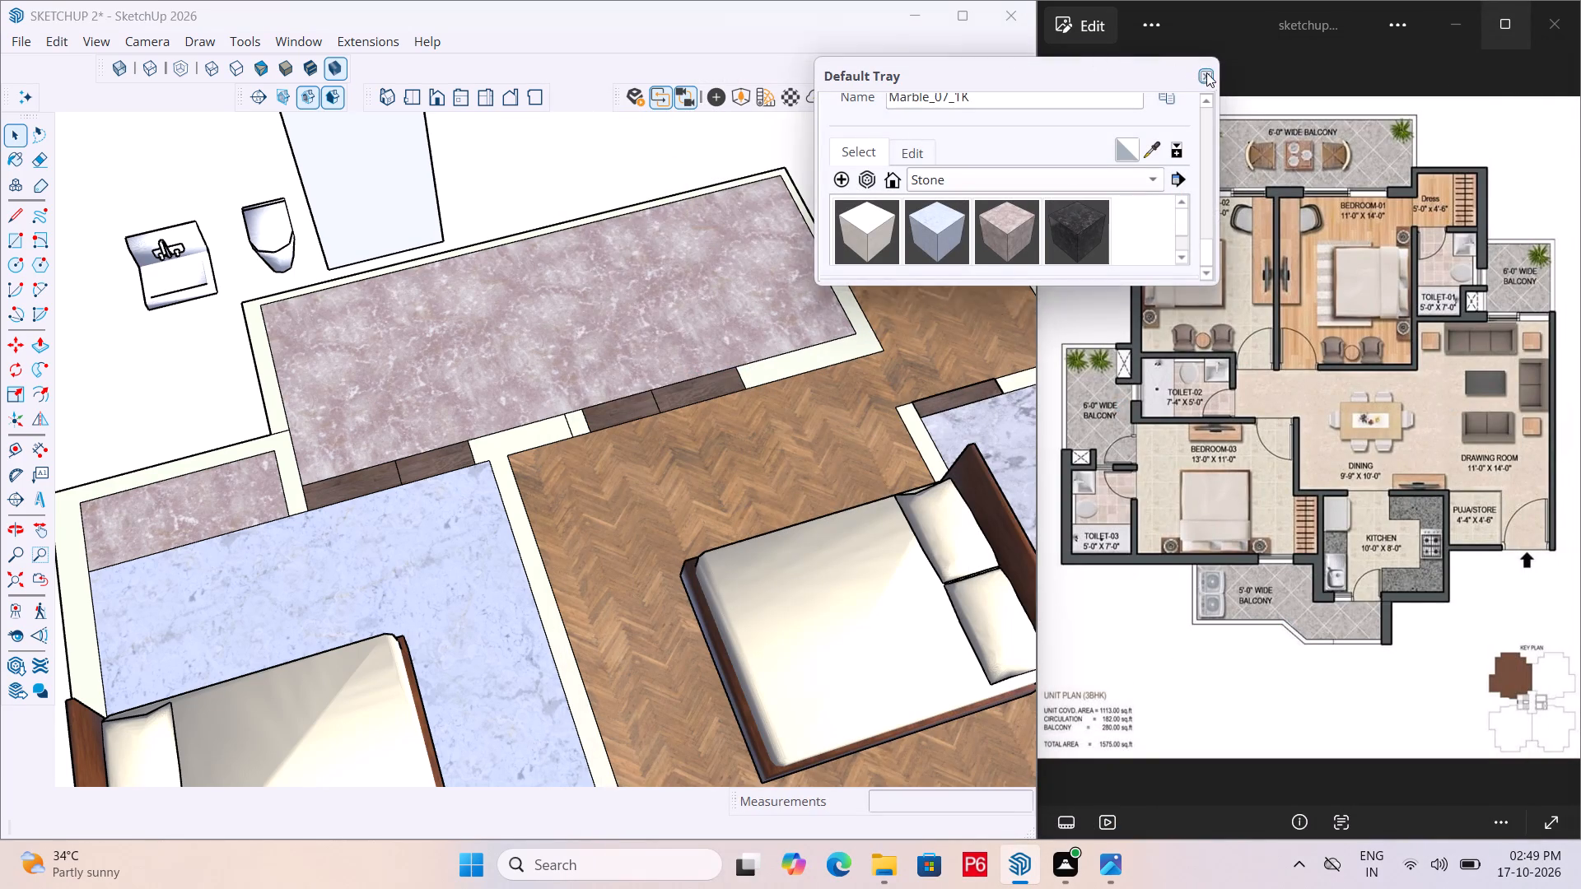
pyautogui.click(954, 16)
# Examine the placed curtain, toilet and sink, and the furnished rooms, from several angles.
pyautogui.scroll(-2, 788, 352)
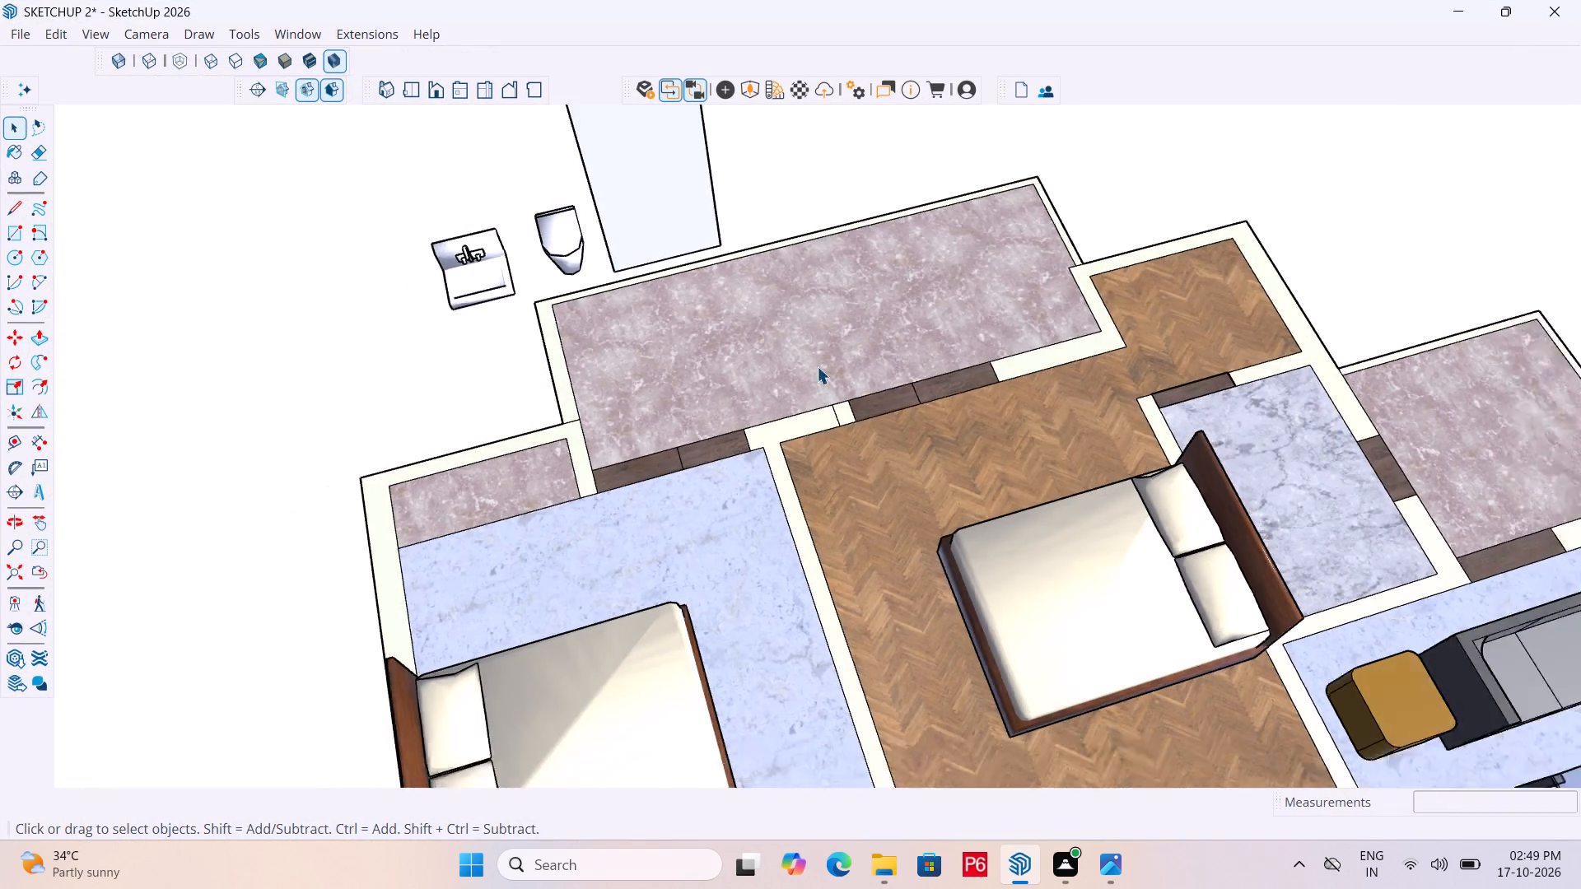
pyautogui.scroll(-4, 817, 366)
pyautogui.moveTo(816, 386); pyautogui.dragTo(1394, 184, button='middle')
pyautogui.moveTo(621, 423); pyautogui.dragTo(962, 407, button='middle')
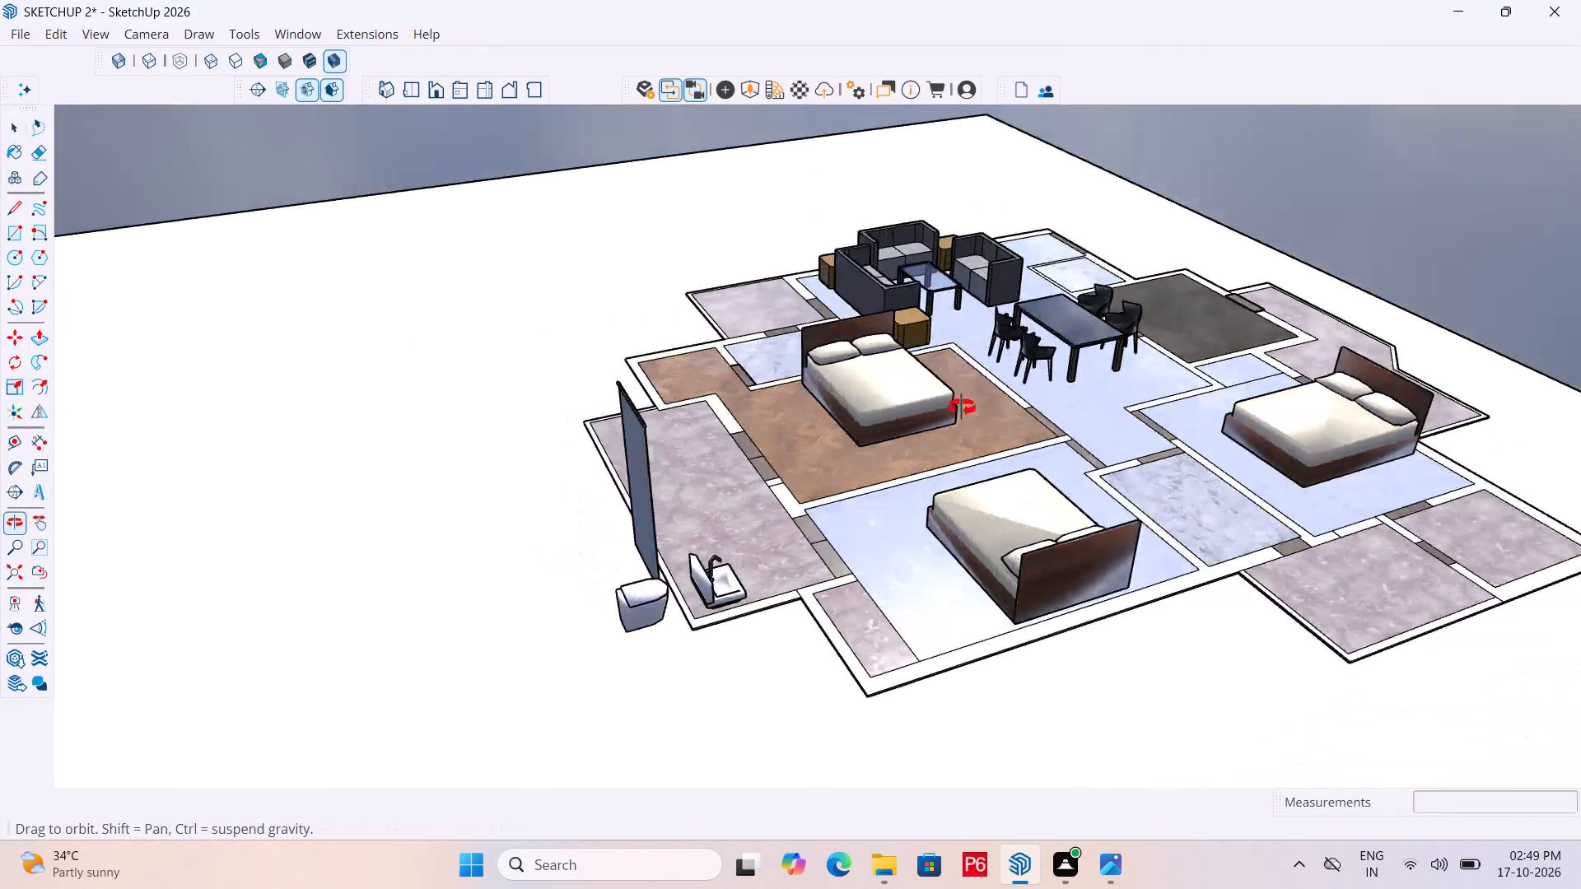
pyautogui.moveTo(962, 407); pyautogui.dragTo(1107, 340, button='middle')
pyautogui.scroll(11, 927, 395)
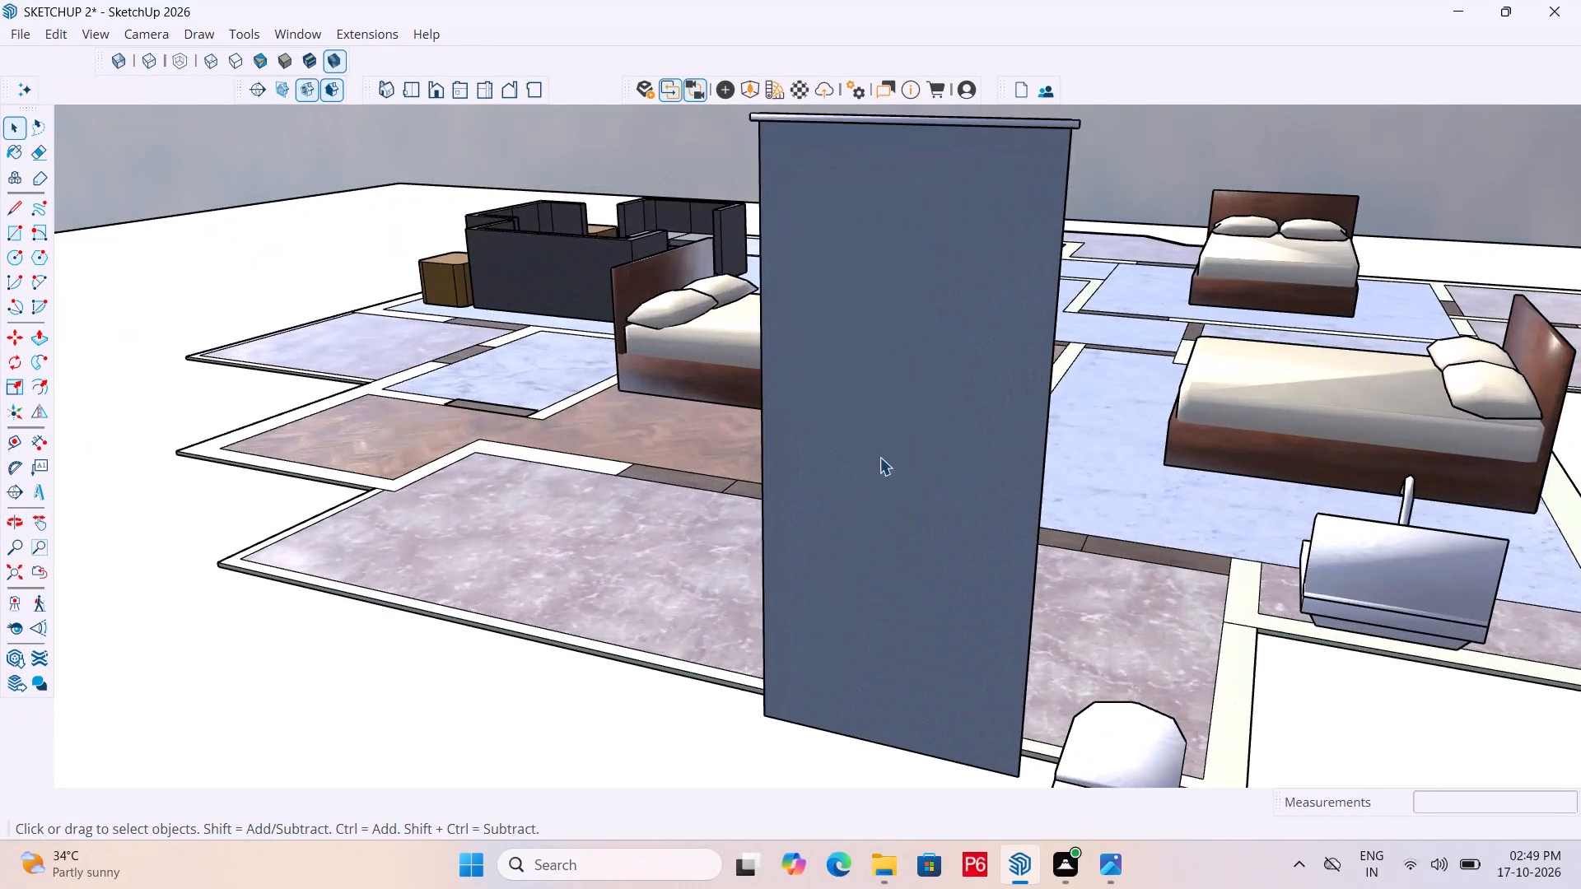
pyautogui.moveTo(1164, 431); pyautogui.dragTo(593, 482, button='middle')
pyautogui.scroll(-1, 1164, 431)
pyautogui.scroll(-4, 1039, 481)
pyautogui.moveTo(1055, 498); pyautogui.dragTo(952, 514, button='middle')
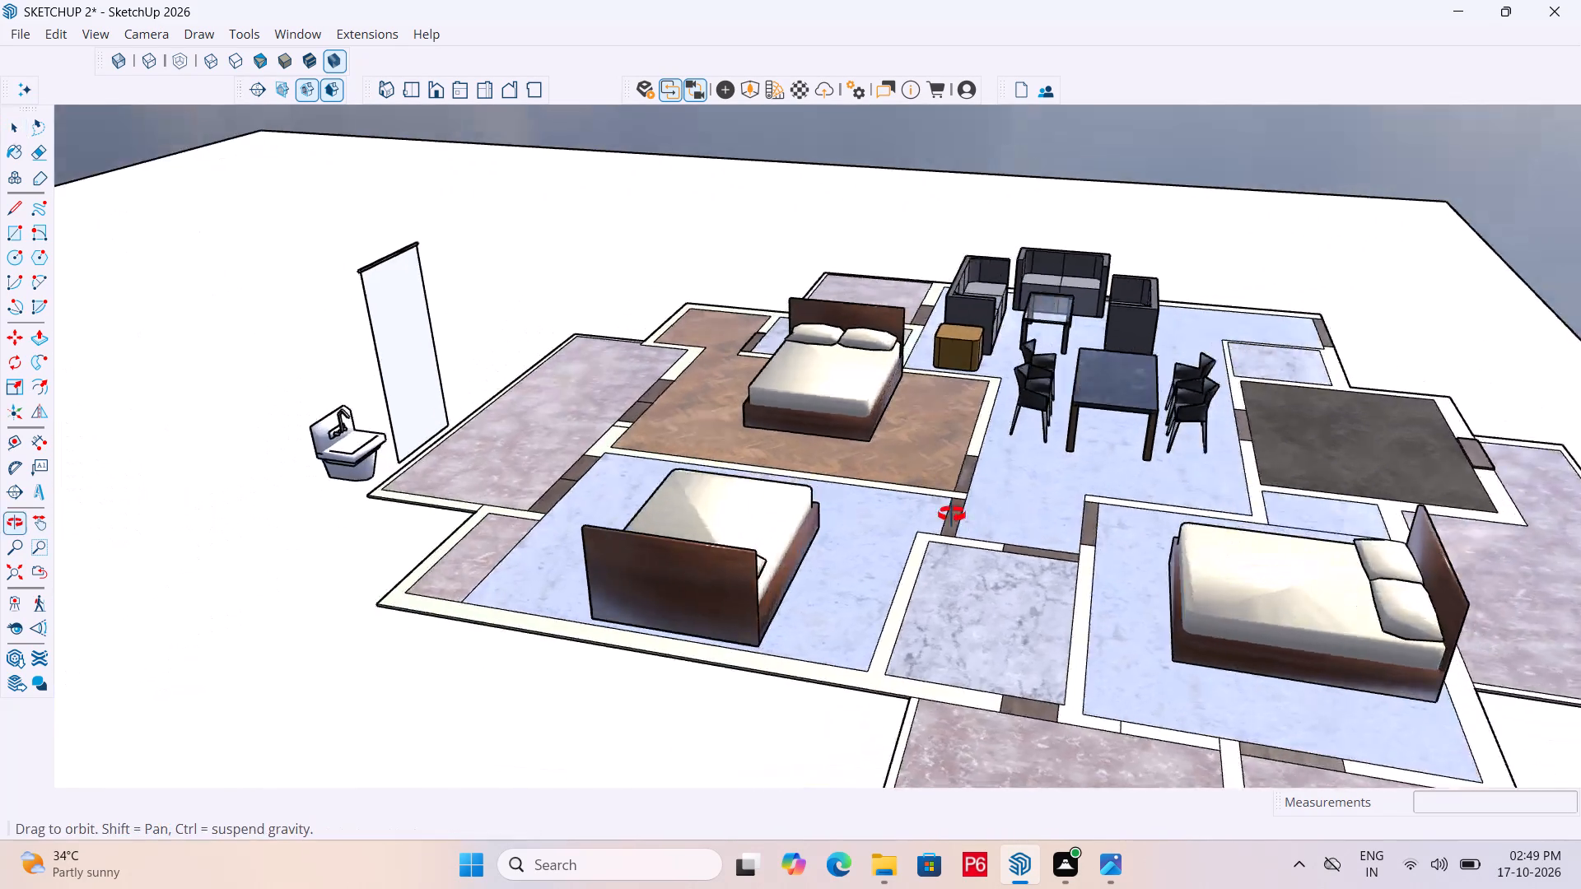
pyautogui.moveTo(952, 514); pyautogui.dragTo(861, 526, button='middle')
# Save the SKETCHUP 2 model.
pyautogui.hotkey('ctrl', 's')
pyautogui.hotkey('ctrl', 's')
pyautogui.moveTo(513, 444); pyautogui.dragTo(743, 641, button='middle')
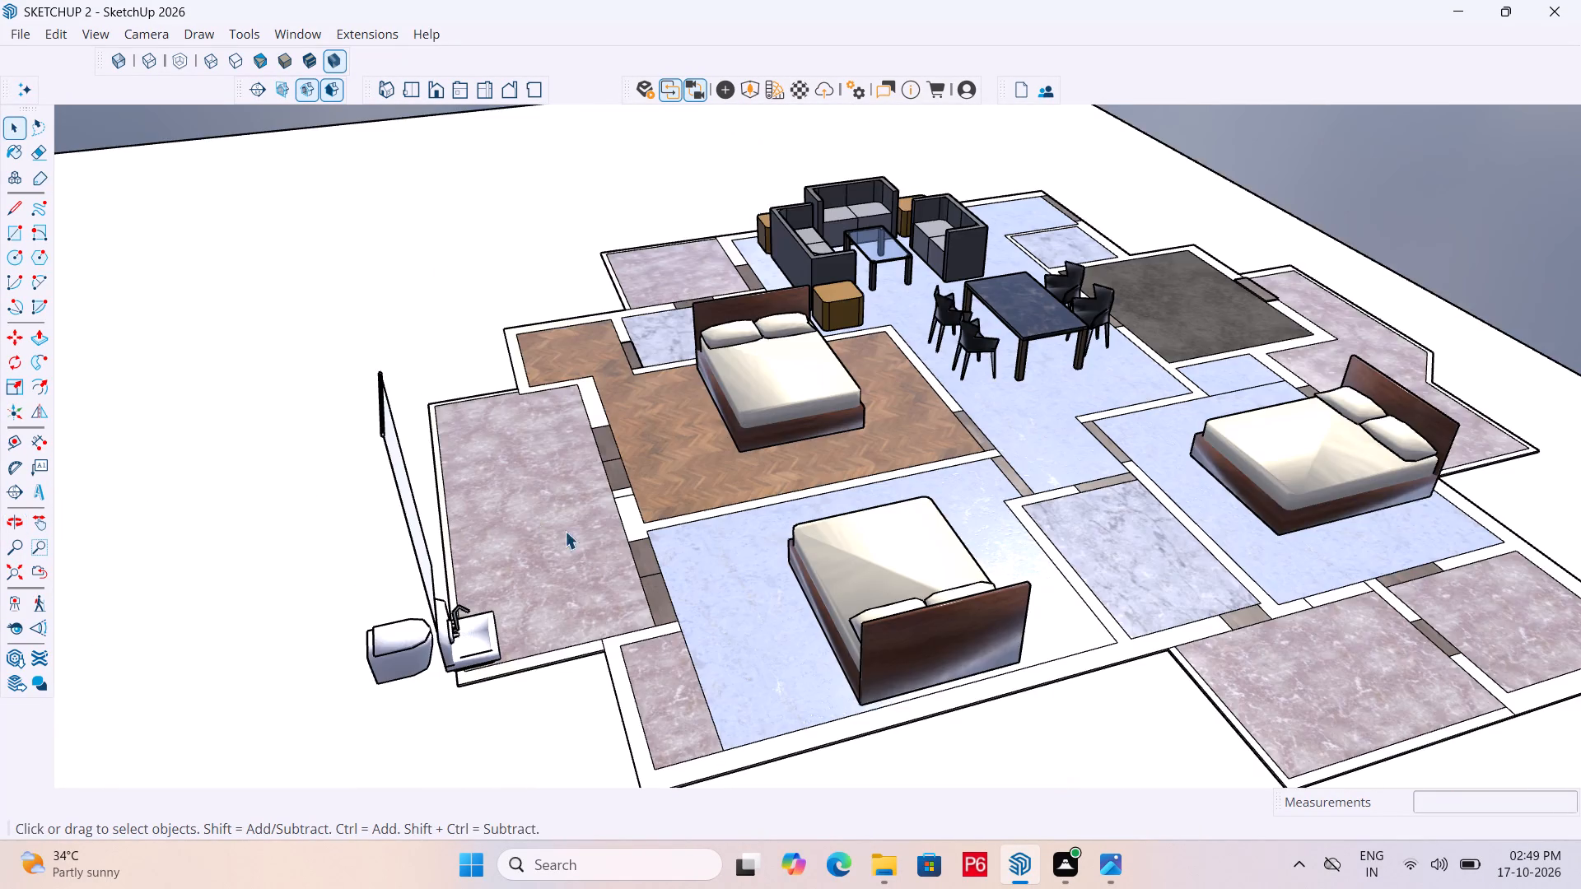
# Examine the furnished rooms and the toilet, sink and curtain beside the balcony from several angles.
pyautogui.scroll(-5, 488, 520)
pyautogui.moveTo(907, 540); pyautogui.dragTo(296, 497, button='middle')
pyautogui.moveTo(914, 410); pyautogui.dragTo(831, 475, button='middle')
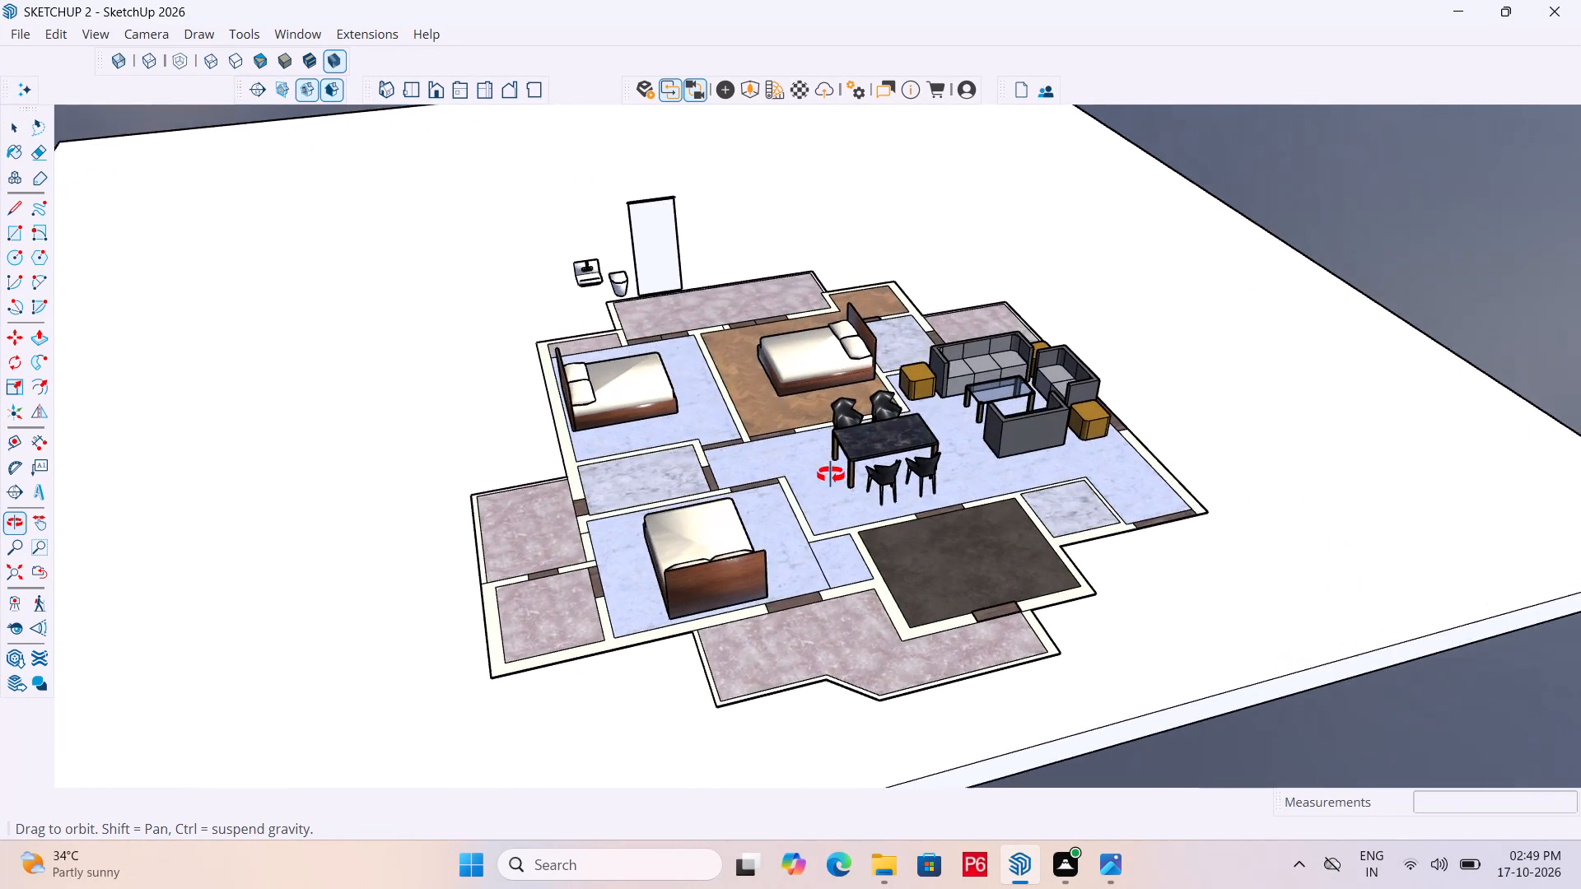
pyautogui.moveTo(831, 475); pyautogui.dragTo(855, 502, button='middle')
pyautogui.scroll(3, 692, 406)
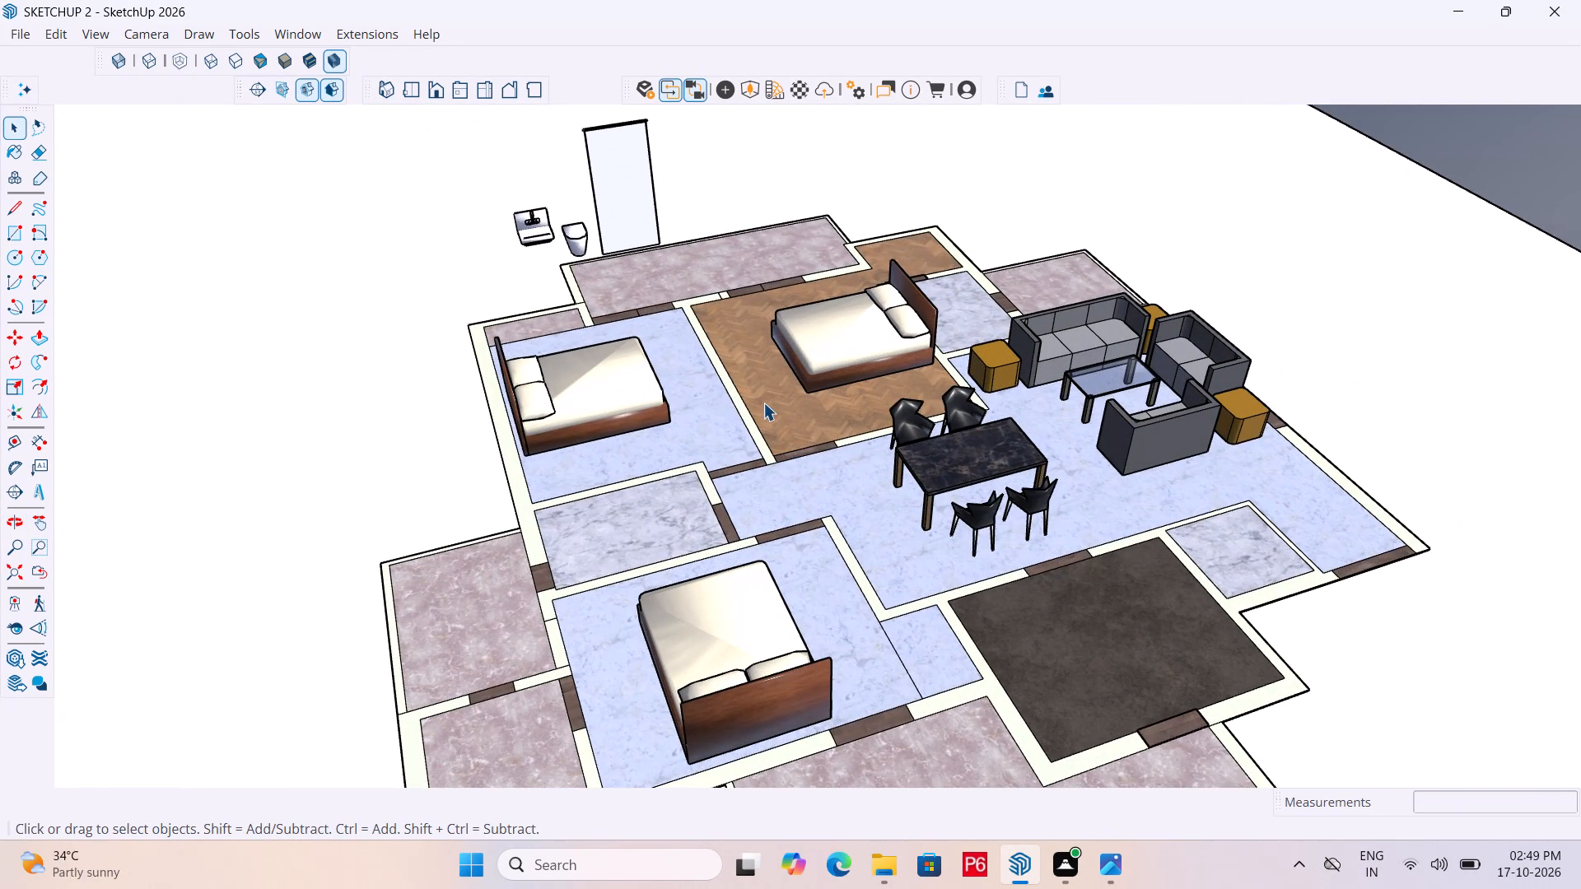
pyautogui.moveTo(837, 430); pyautogui.dragTo(726, 426, button='middle')
pyautogui.moveTo(674, 338); pyautogui.dragTo(844, 333, button='middle')
pyautogui.scroll(-4, 1019, 578)
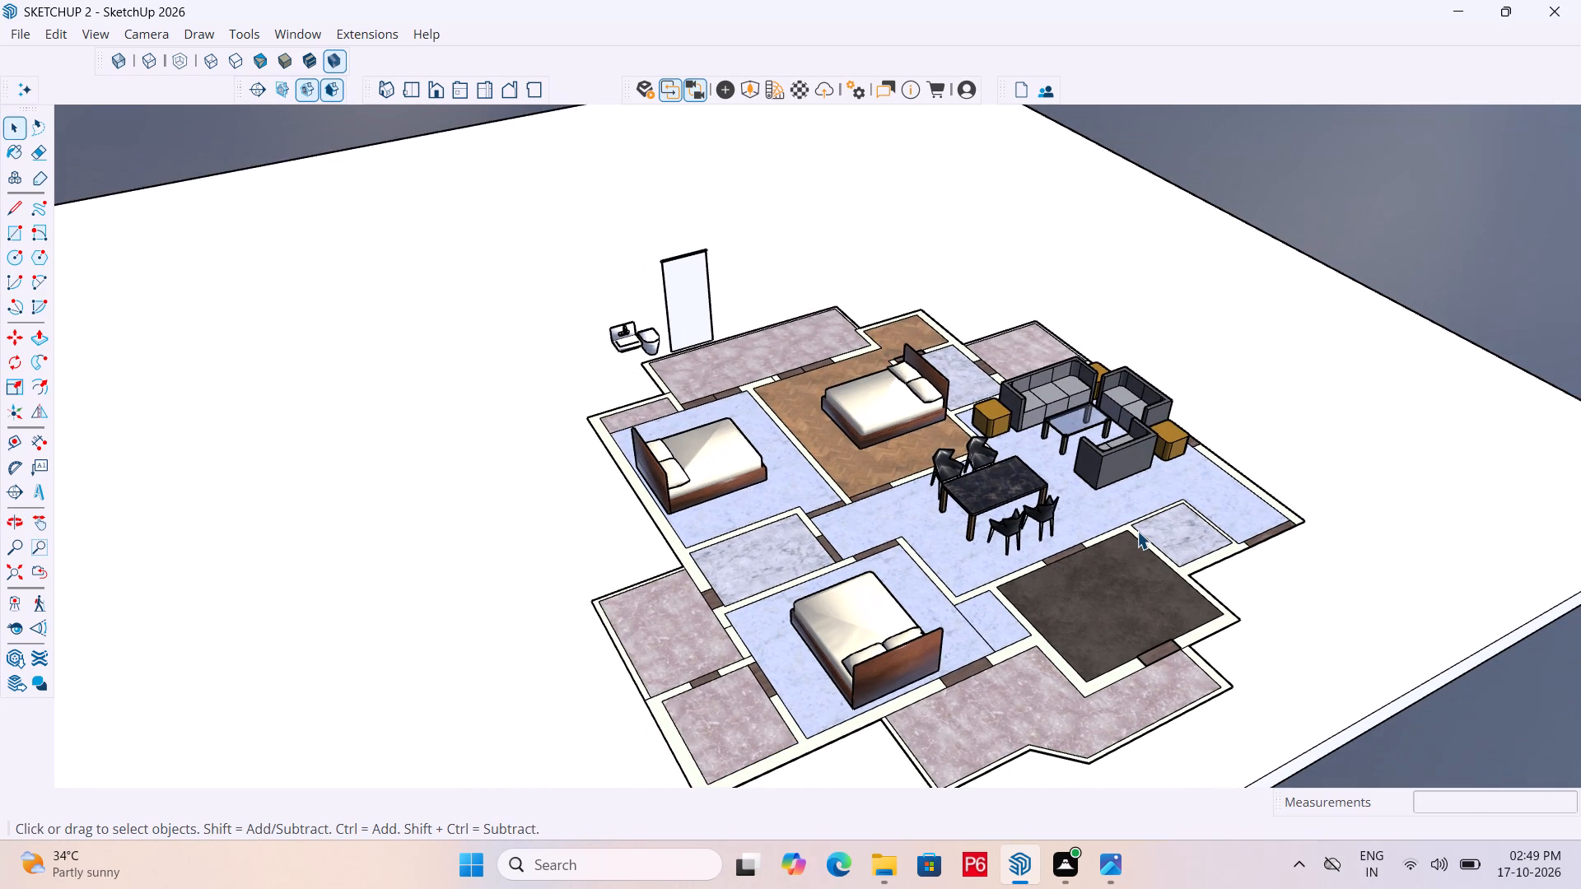
pyautogui.scroll(-1, 1080, 557)
pyautogui.moveTo(1079, 557); pyautogui.dragTo(925, 556, button='middle')
# Move the toilet from beside the balcony into the bathroom between the two bedrooms, near its outer wall.
pyautogui.scroll(5, 652, 337)
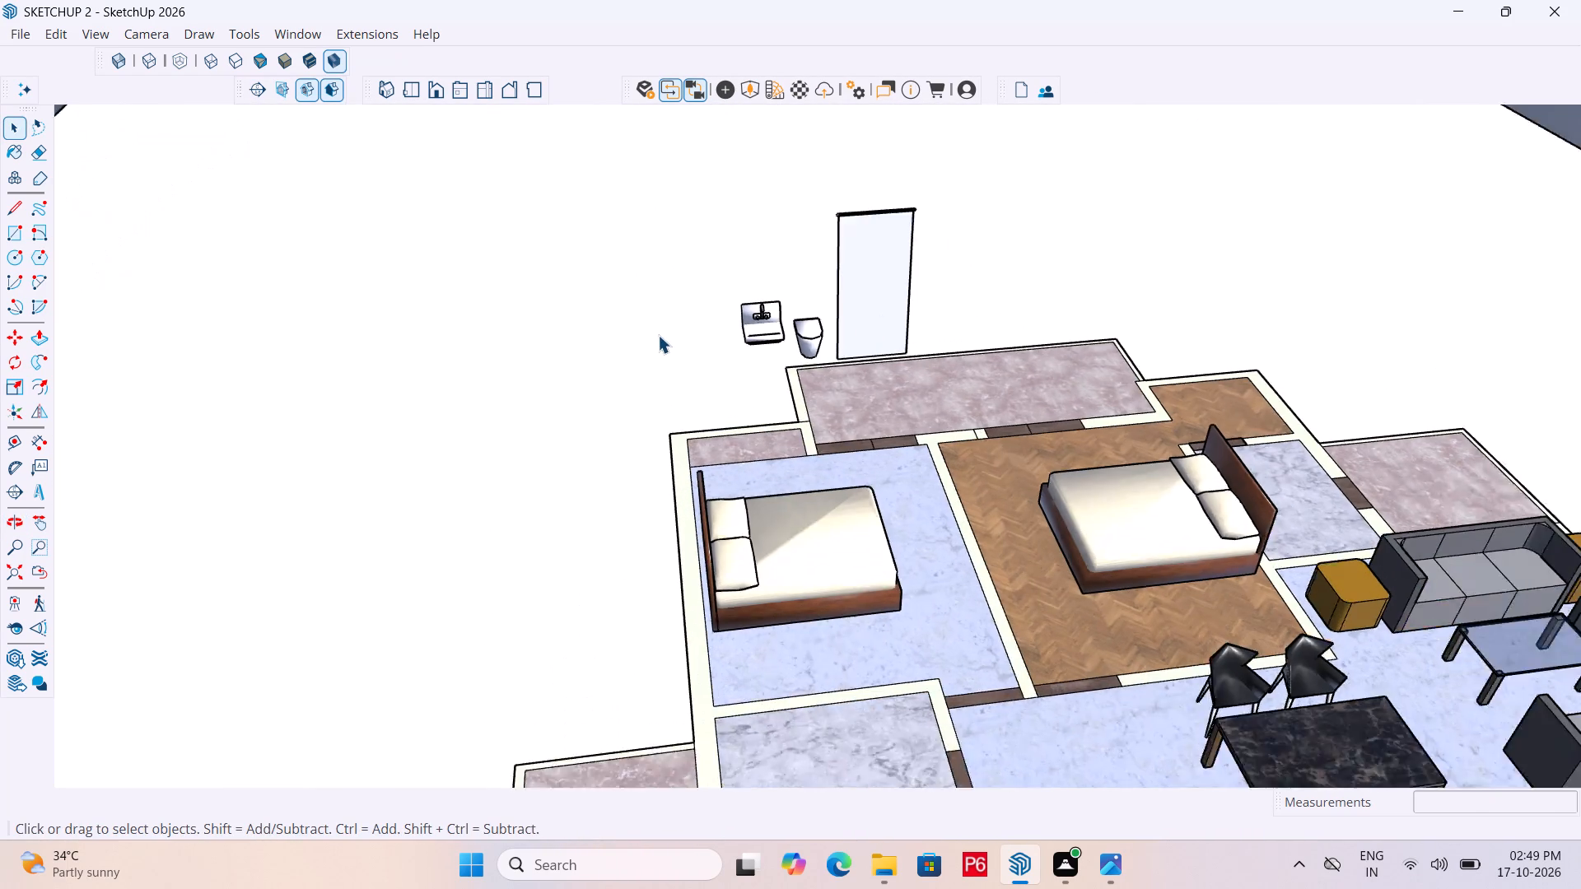
pyautogui.scroll(1, 658, 335)
pyautogui.click(817, 333)
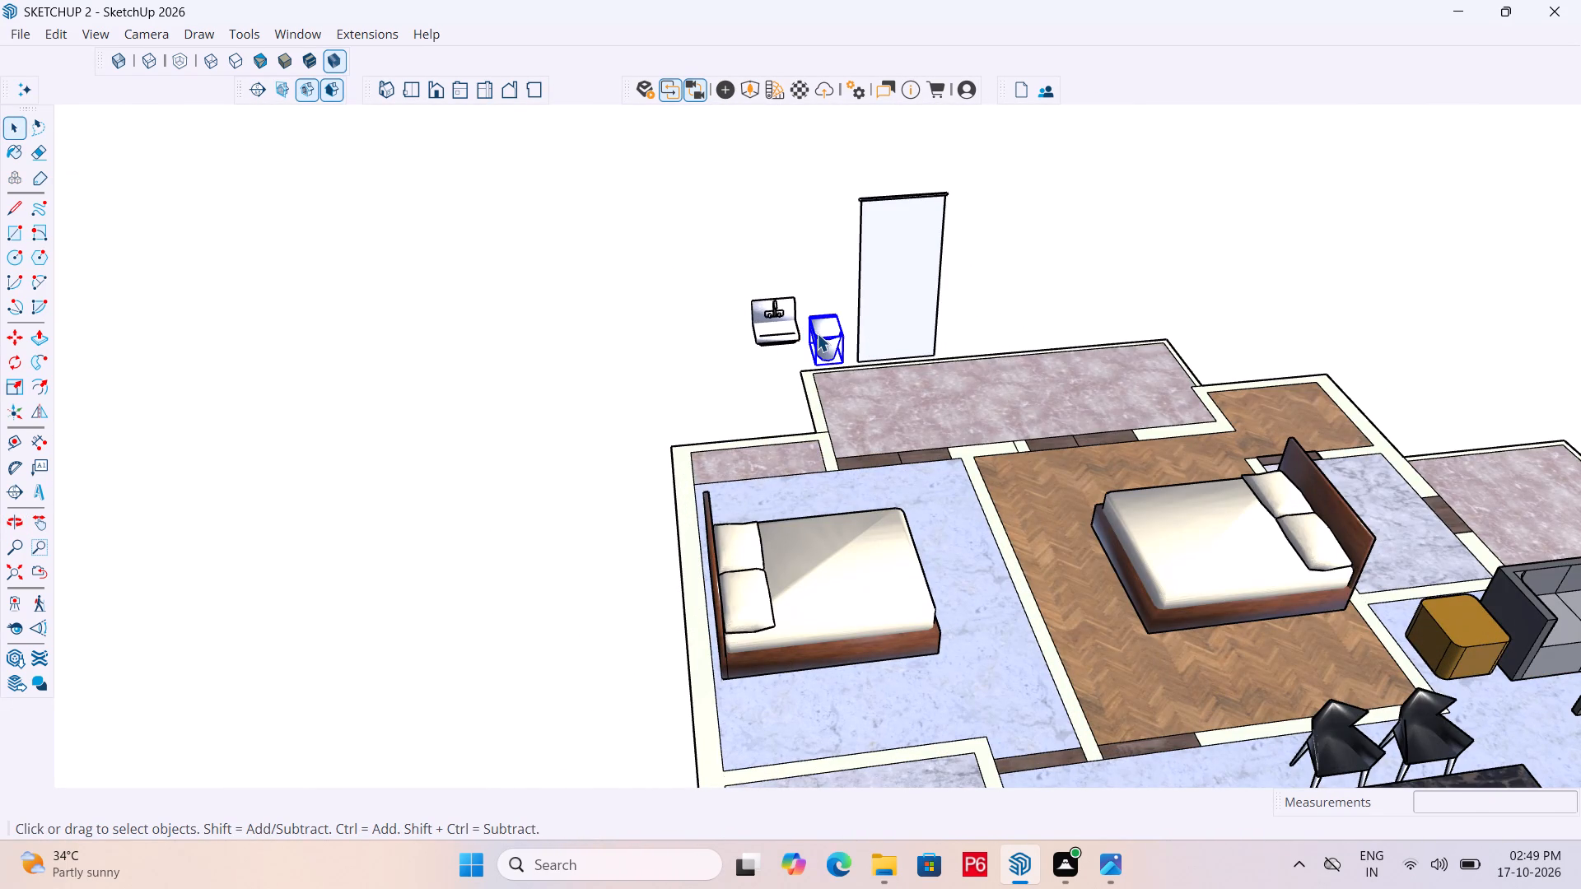
pyautogui.press('m')
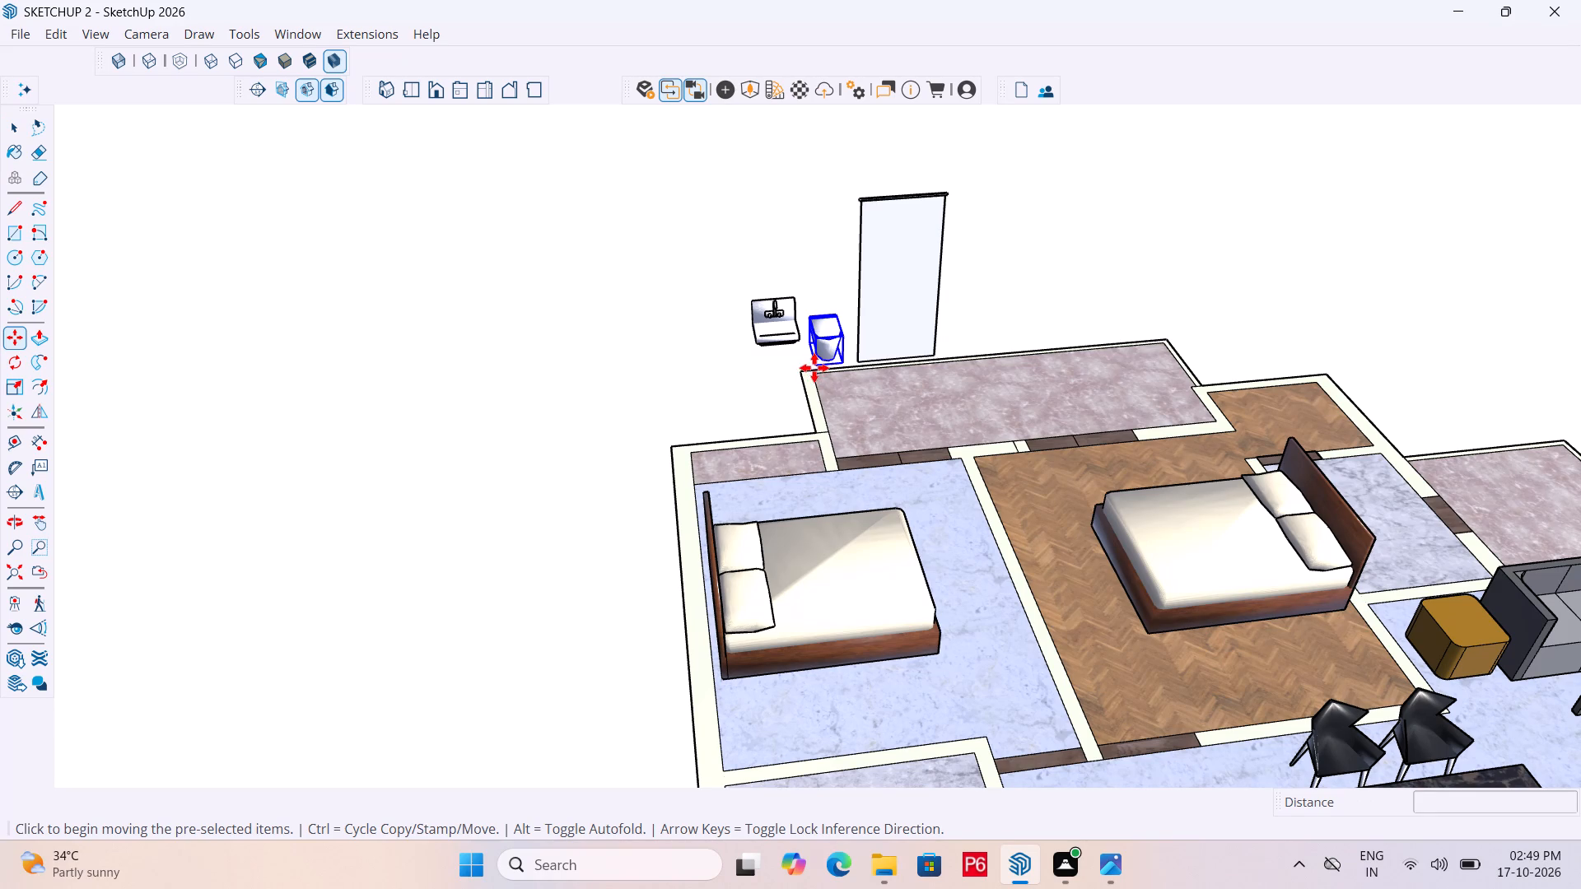
pyautogui.click(814, 368)
pyautogui.scroll(-6, 728, 426)
pyautogui.scroll(6, 751, 624)
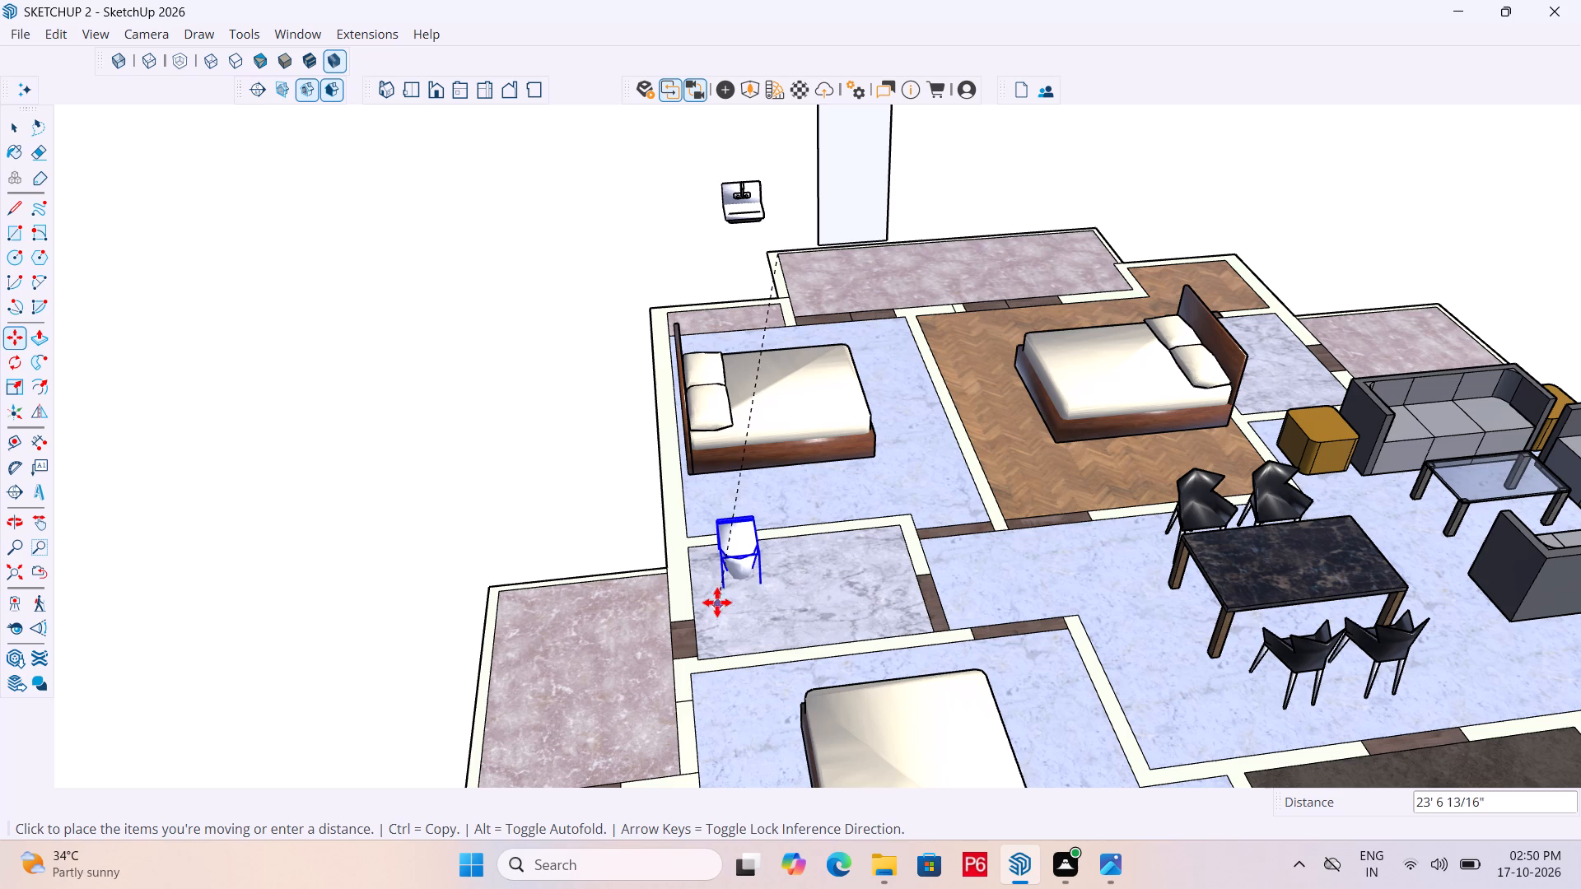
pyautogui.press('Escape')
pyautogui.scroll(16, 767, 256)
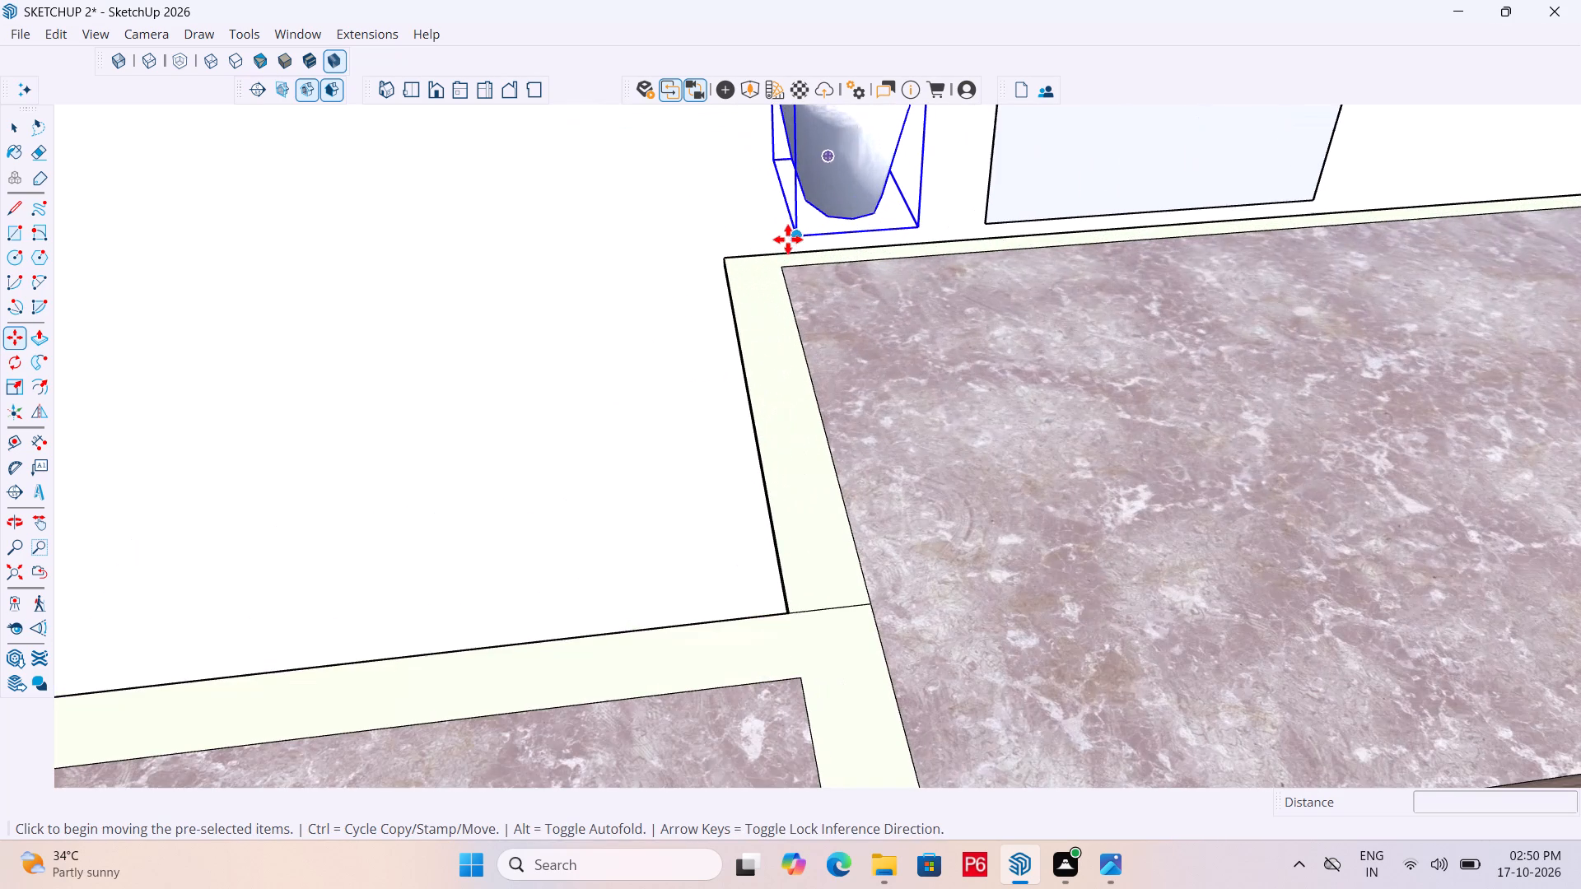
pyautogui.click(793, 241)
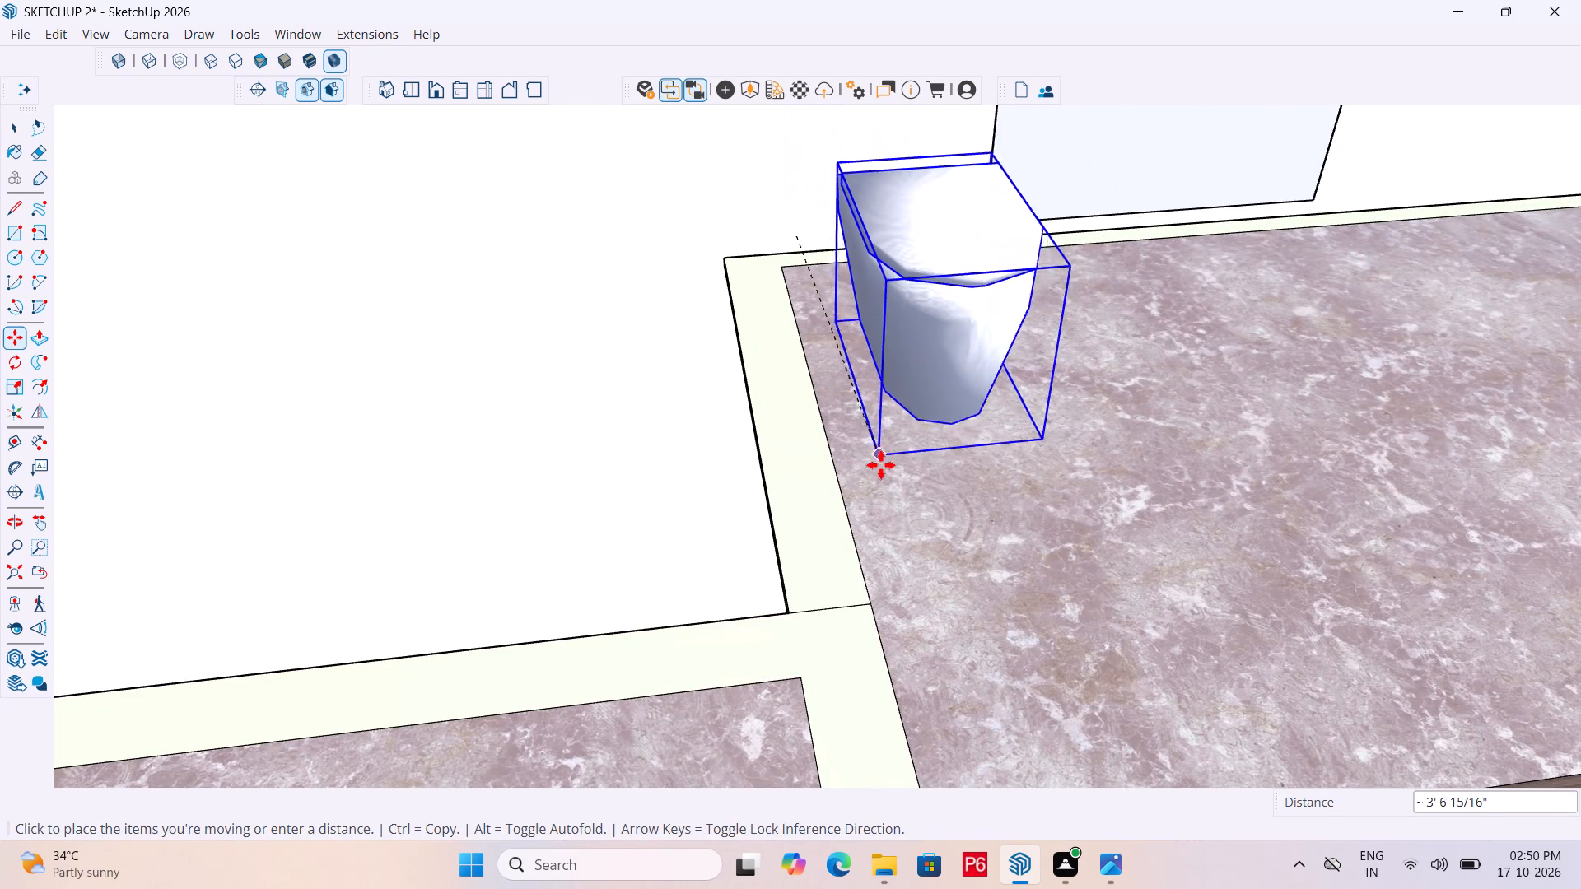
pyautogui.scroll(-5, 716, 335)
pyautogui.scroll(-8, 680, 233)
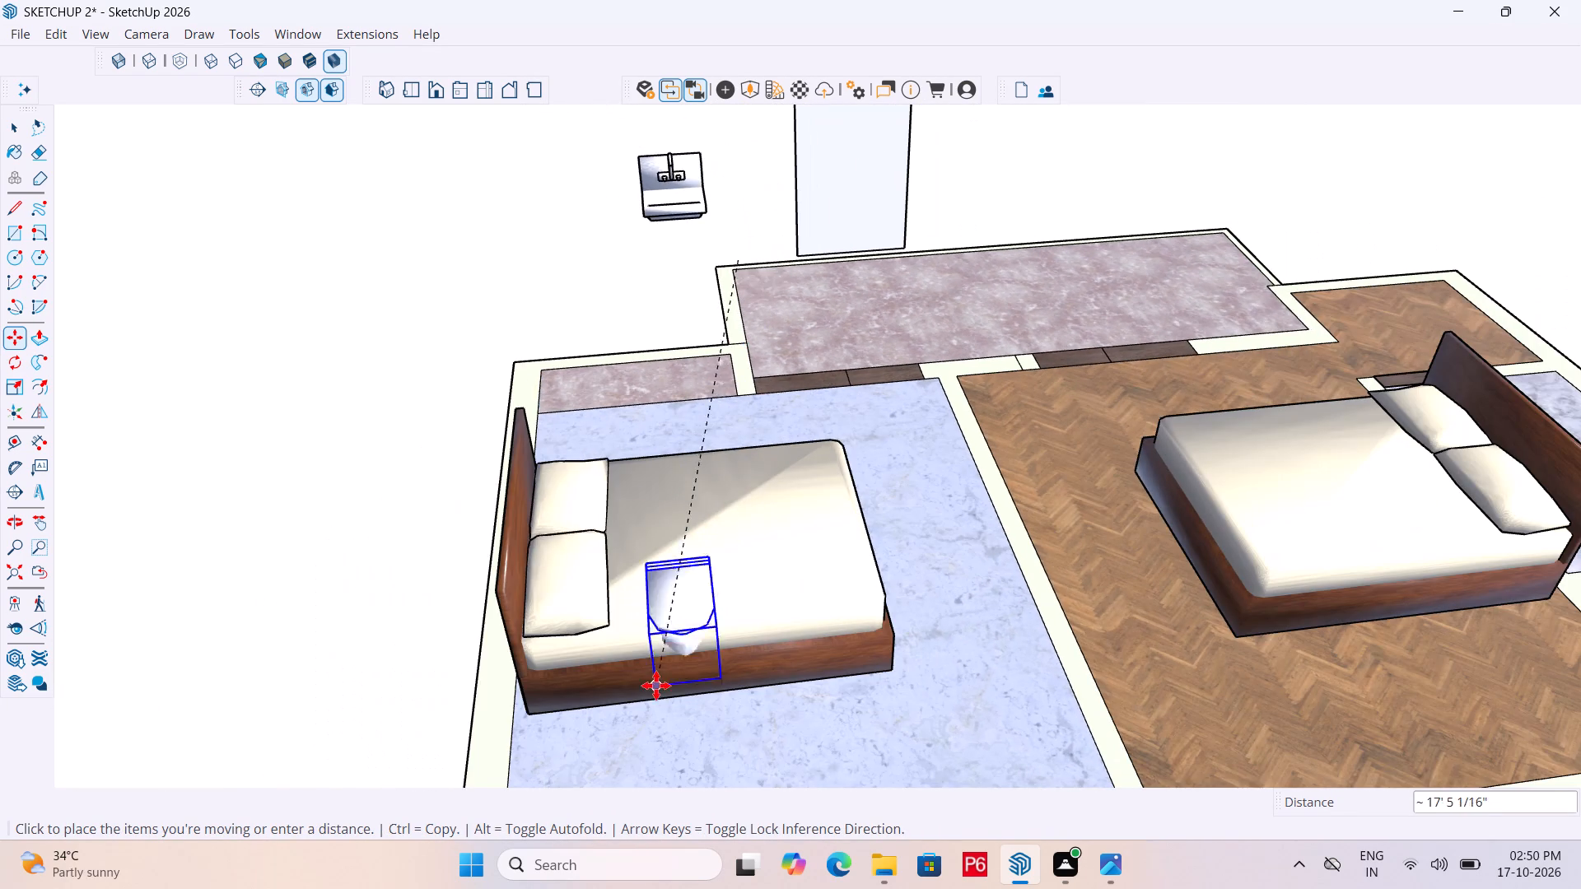
pyautogui.scroll(-7, 651, 405)
pyautogui.scroll(-4, 591, 347)
pyautogui.scroll(12, 609, 540)
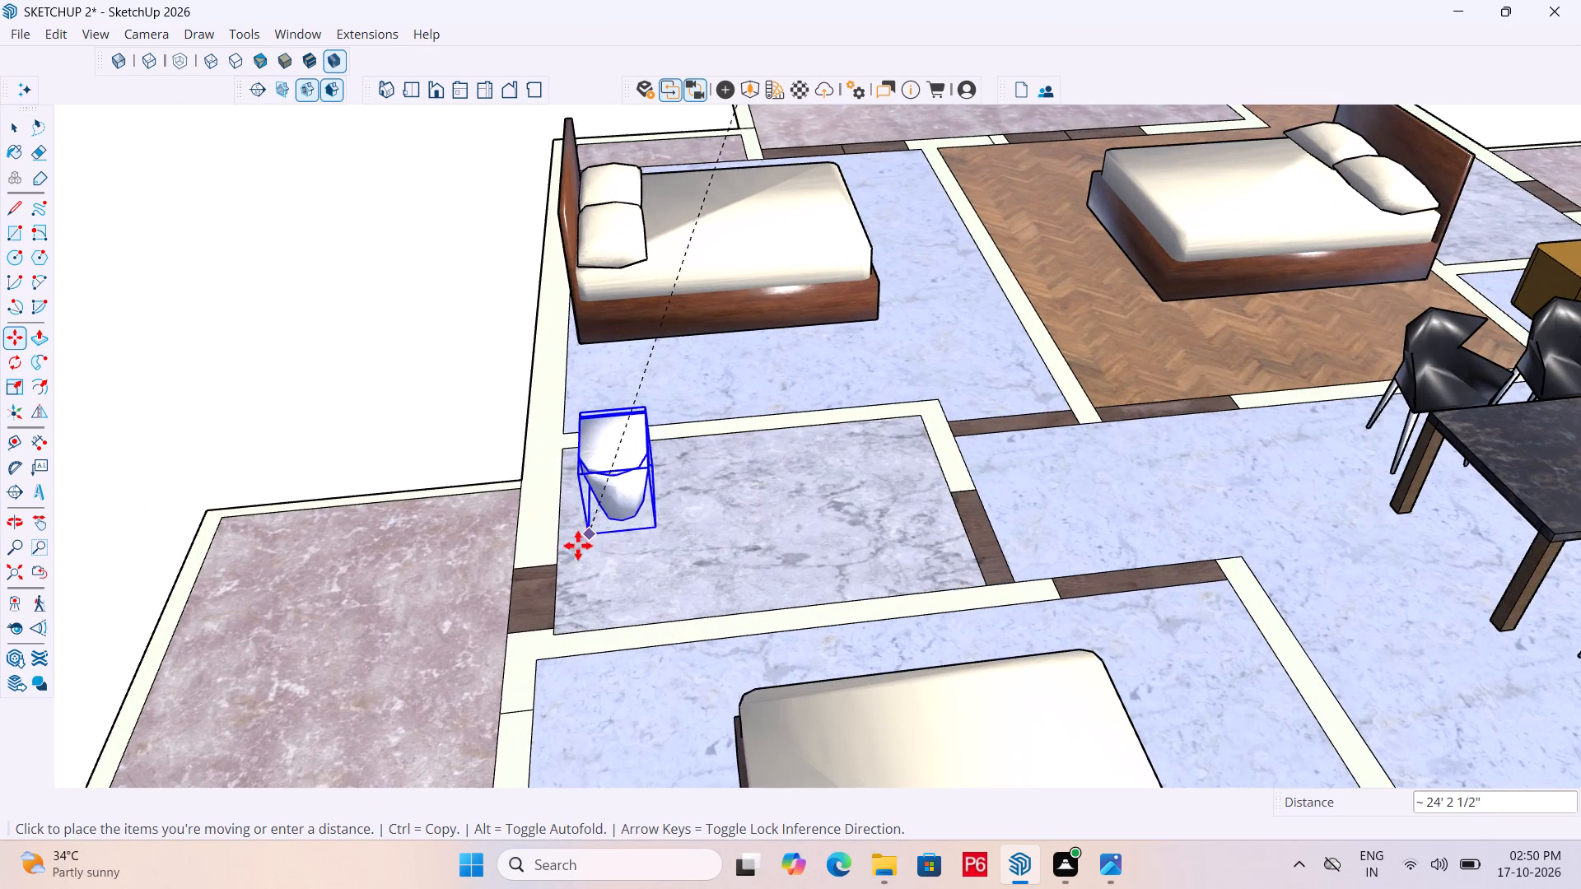
pyautogui.scroll(4, 571, 551)
pyautogui.click(634, 583)
pyautogui.press('space')
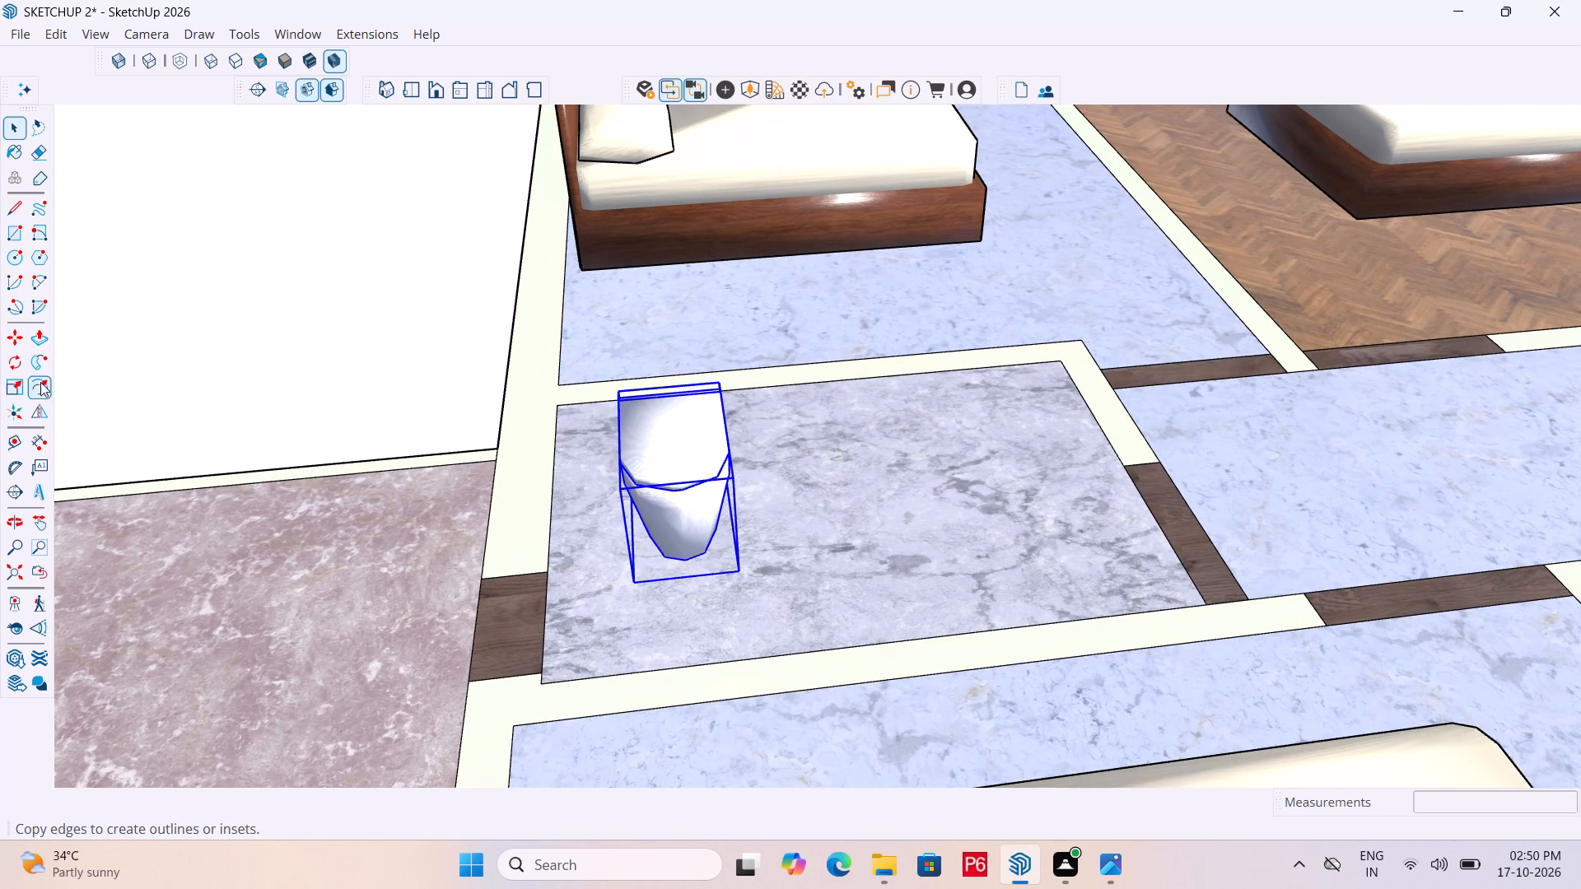
# Rotate the toilet 90° about the vertical axis so its back faces the bathroom's outer wall.
pyautogui.click(16, 361)
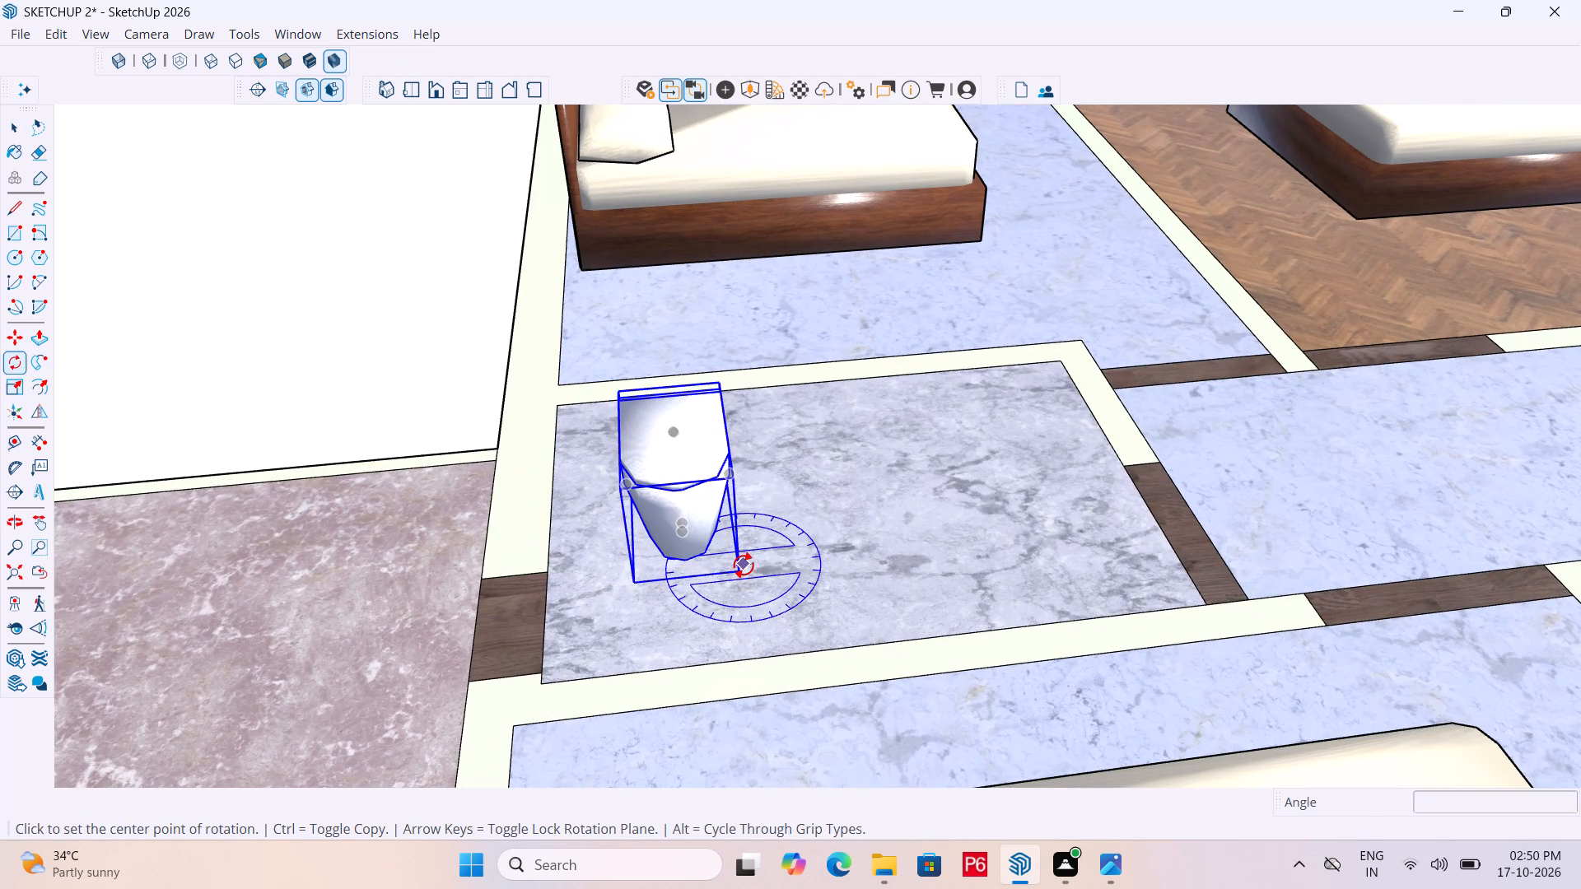
pyautogui.click(744, 566)
pyautogui.click(884, 556)
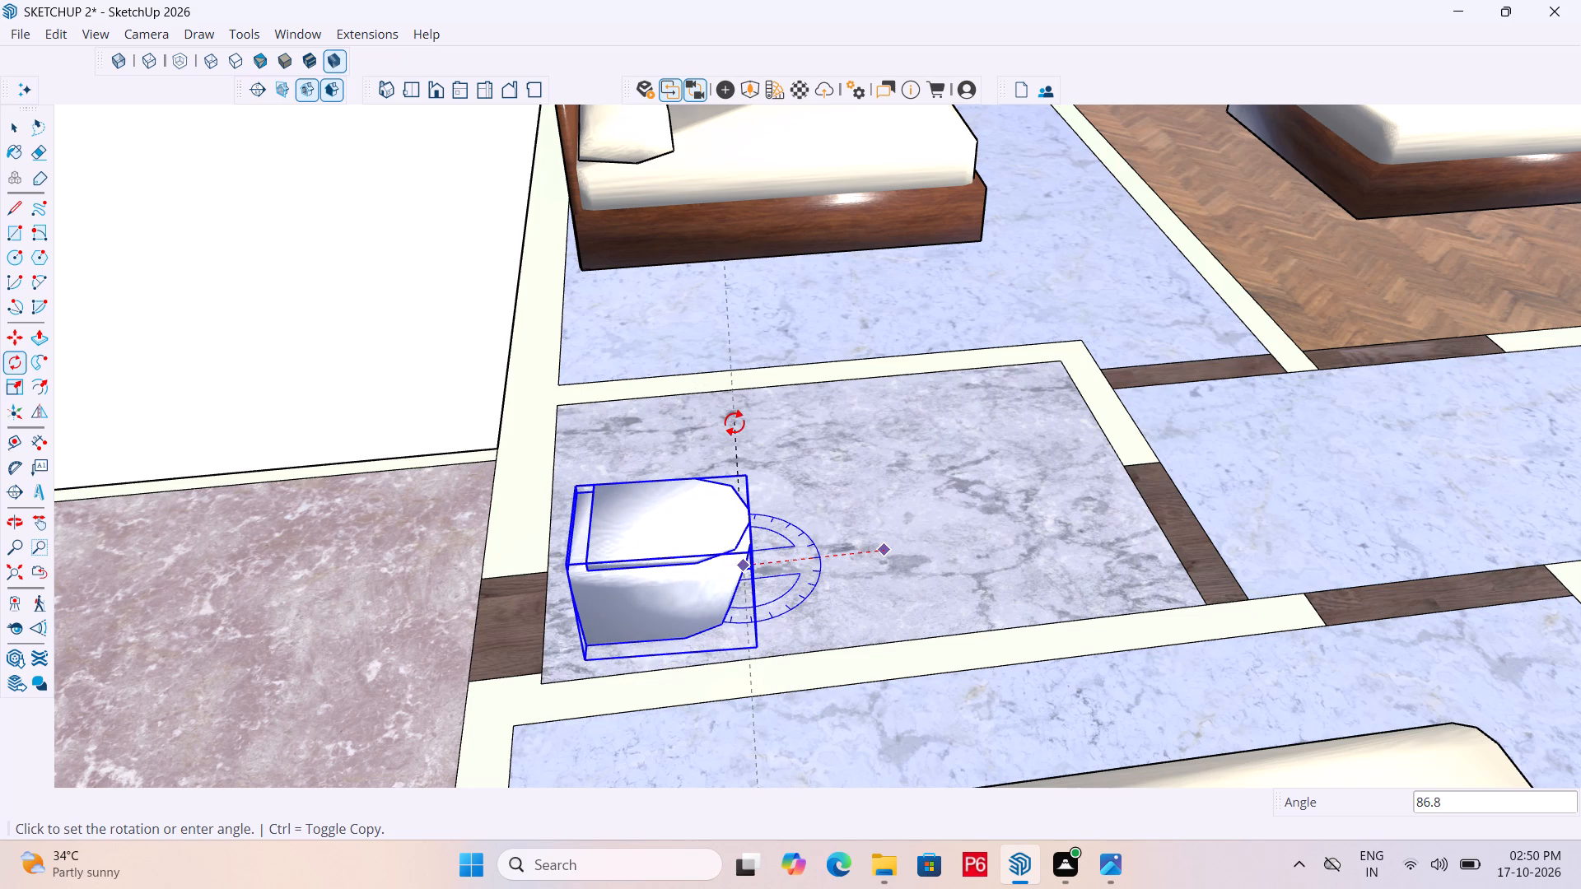
pyautogui.moveTo(735, 423); pyautogui.dragTo(118, 419, button='middle')
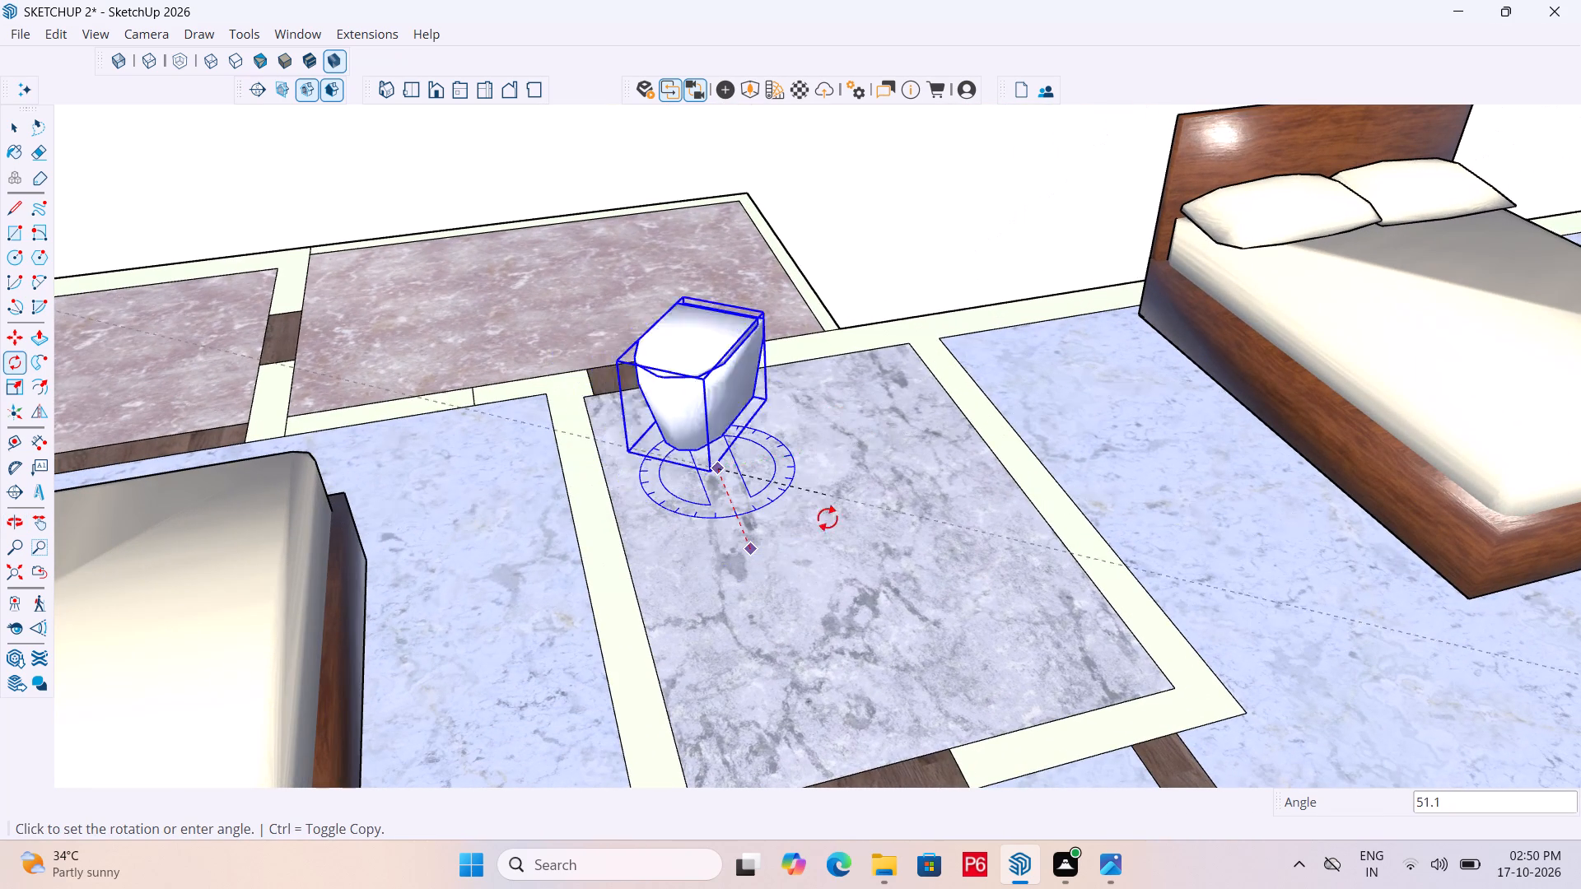
pyautogui.click(883, 437)
pyautogui.moveTo(383, 530); pyautogui.dragTo(857, 569, button='middle')
pyautogui.middleClick(857, 569)
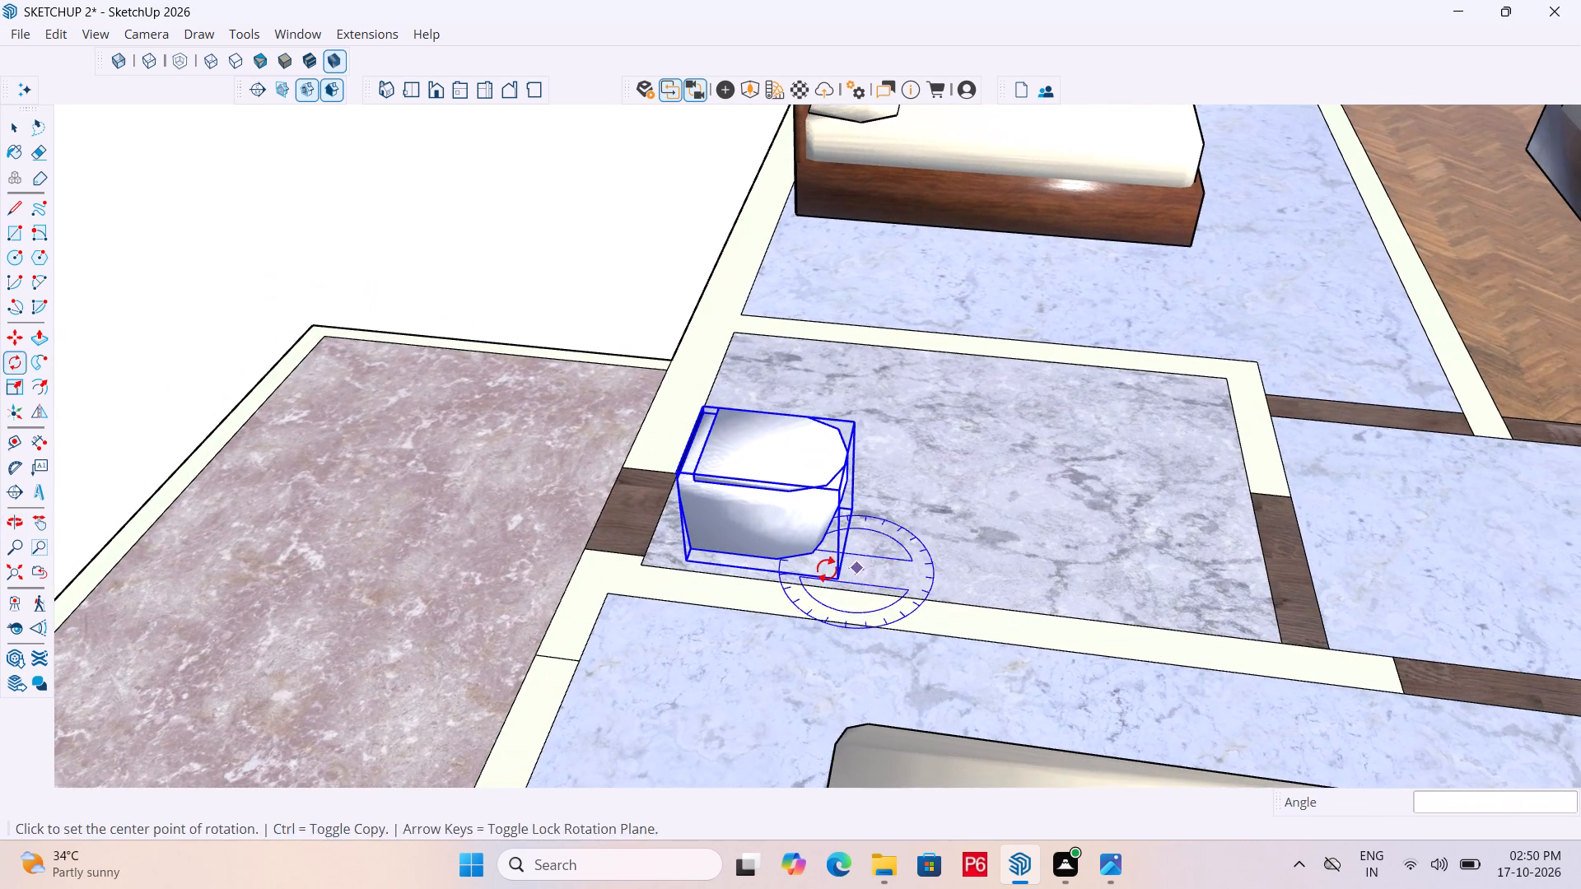
pyautogui.press('space')
# Shift the toilet along the bathroom's outer wall, away from the door opening.
pyautogui.scroll(2, 828, 583)
pyautogui.press('m')
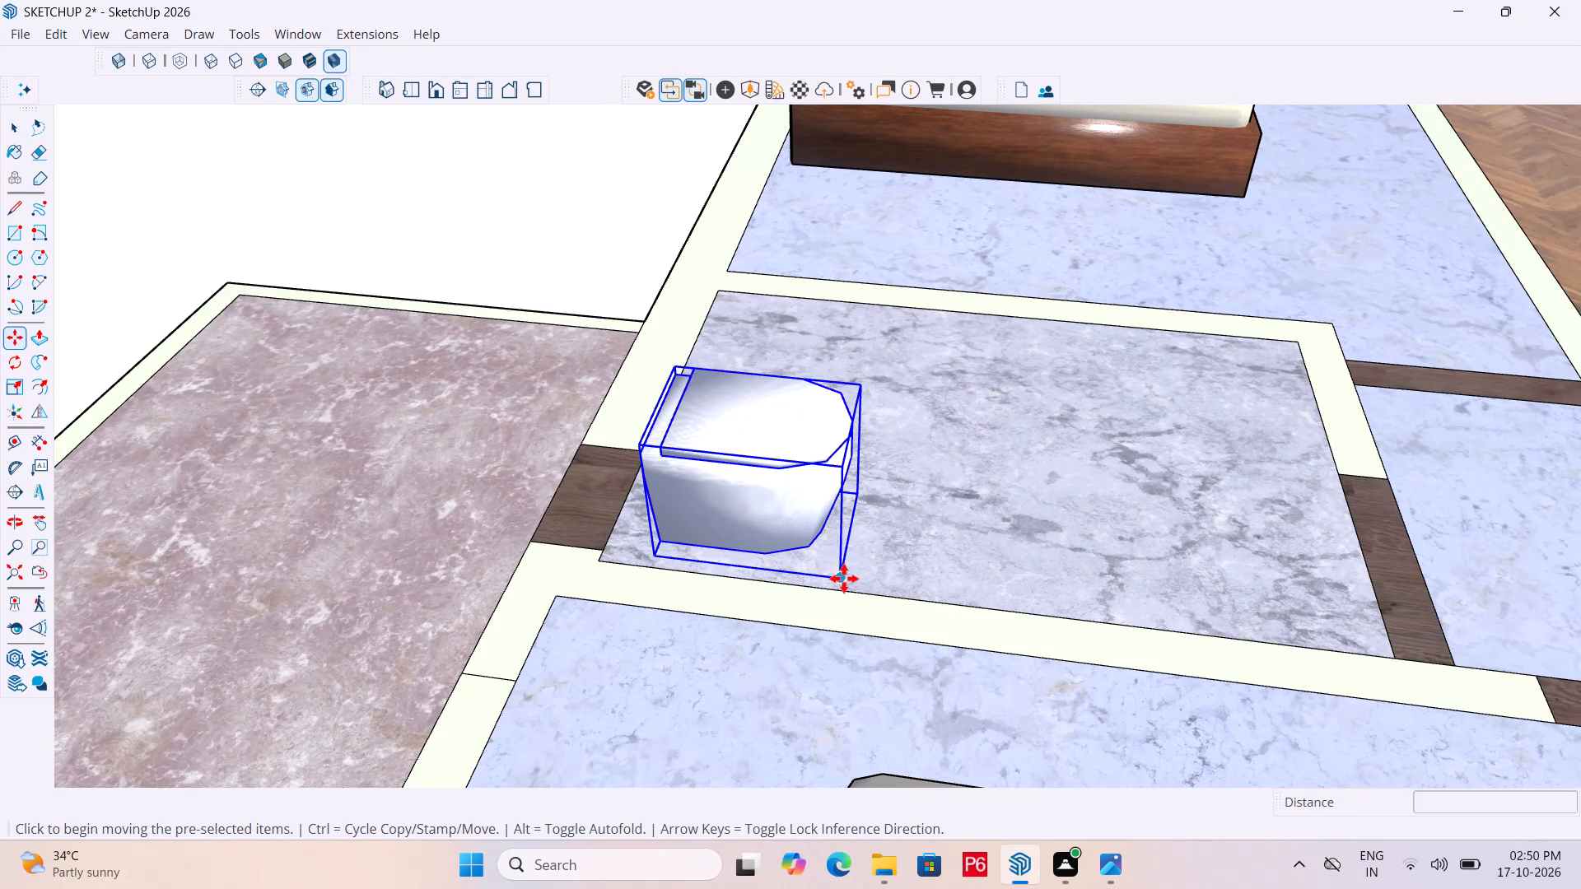
pyautogui.click(844, 579)
pyautogui.click(825, 472)
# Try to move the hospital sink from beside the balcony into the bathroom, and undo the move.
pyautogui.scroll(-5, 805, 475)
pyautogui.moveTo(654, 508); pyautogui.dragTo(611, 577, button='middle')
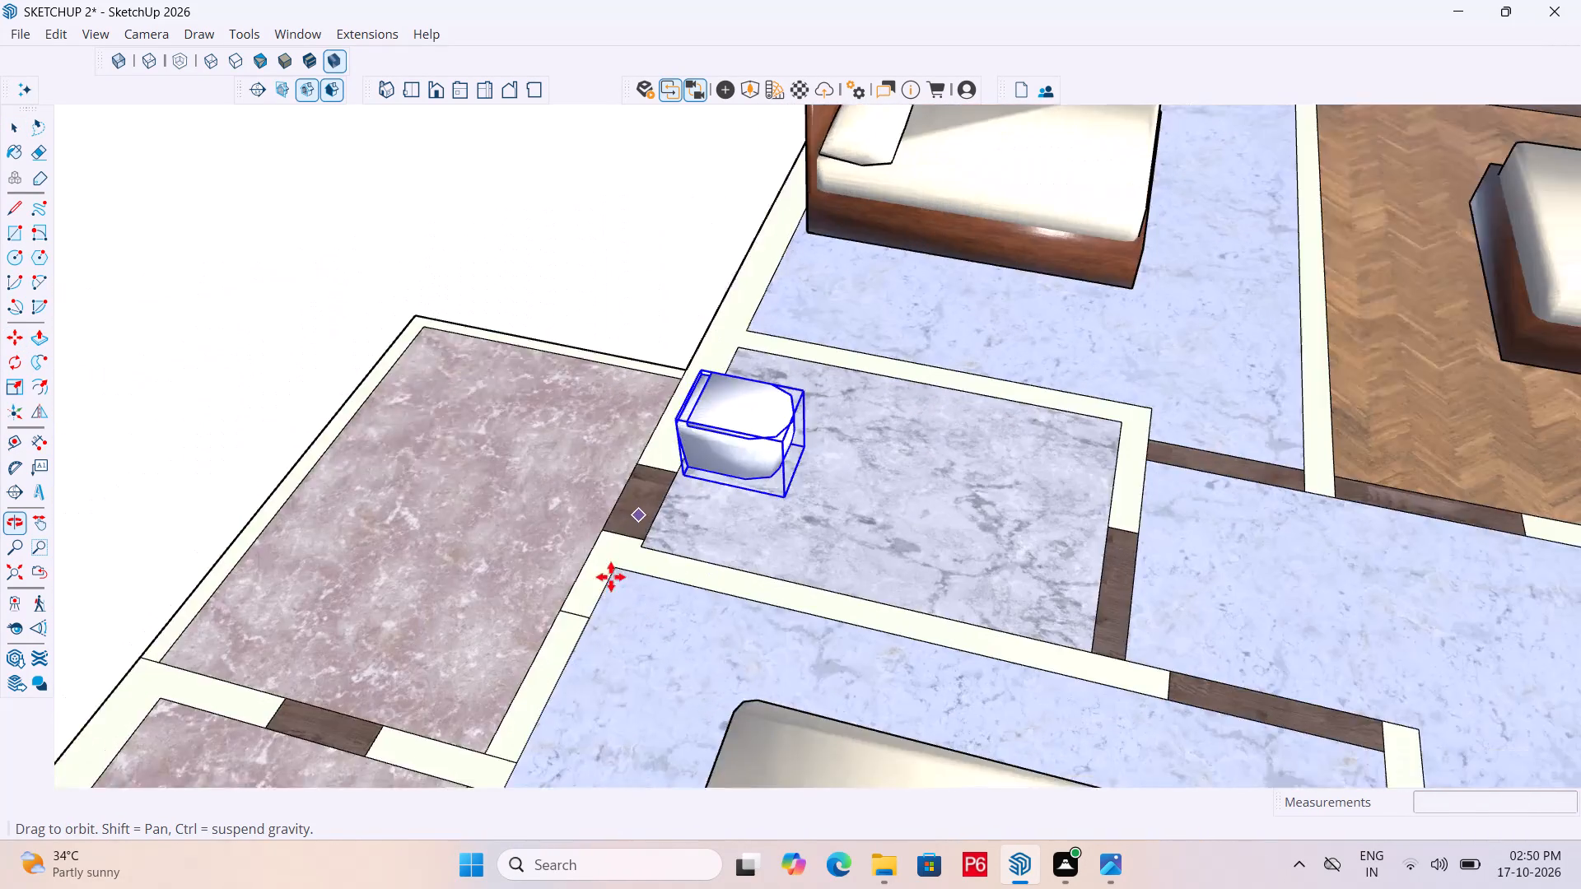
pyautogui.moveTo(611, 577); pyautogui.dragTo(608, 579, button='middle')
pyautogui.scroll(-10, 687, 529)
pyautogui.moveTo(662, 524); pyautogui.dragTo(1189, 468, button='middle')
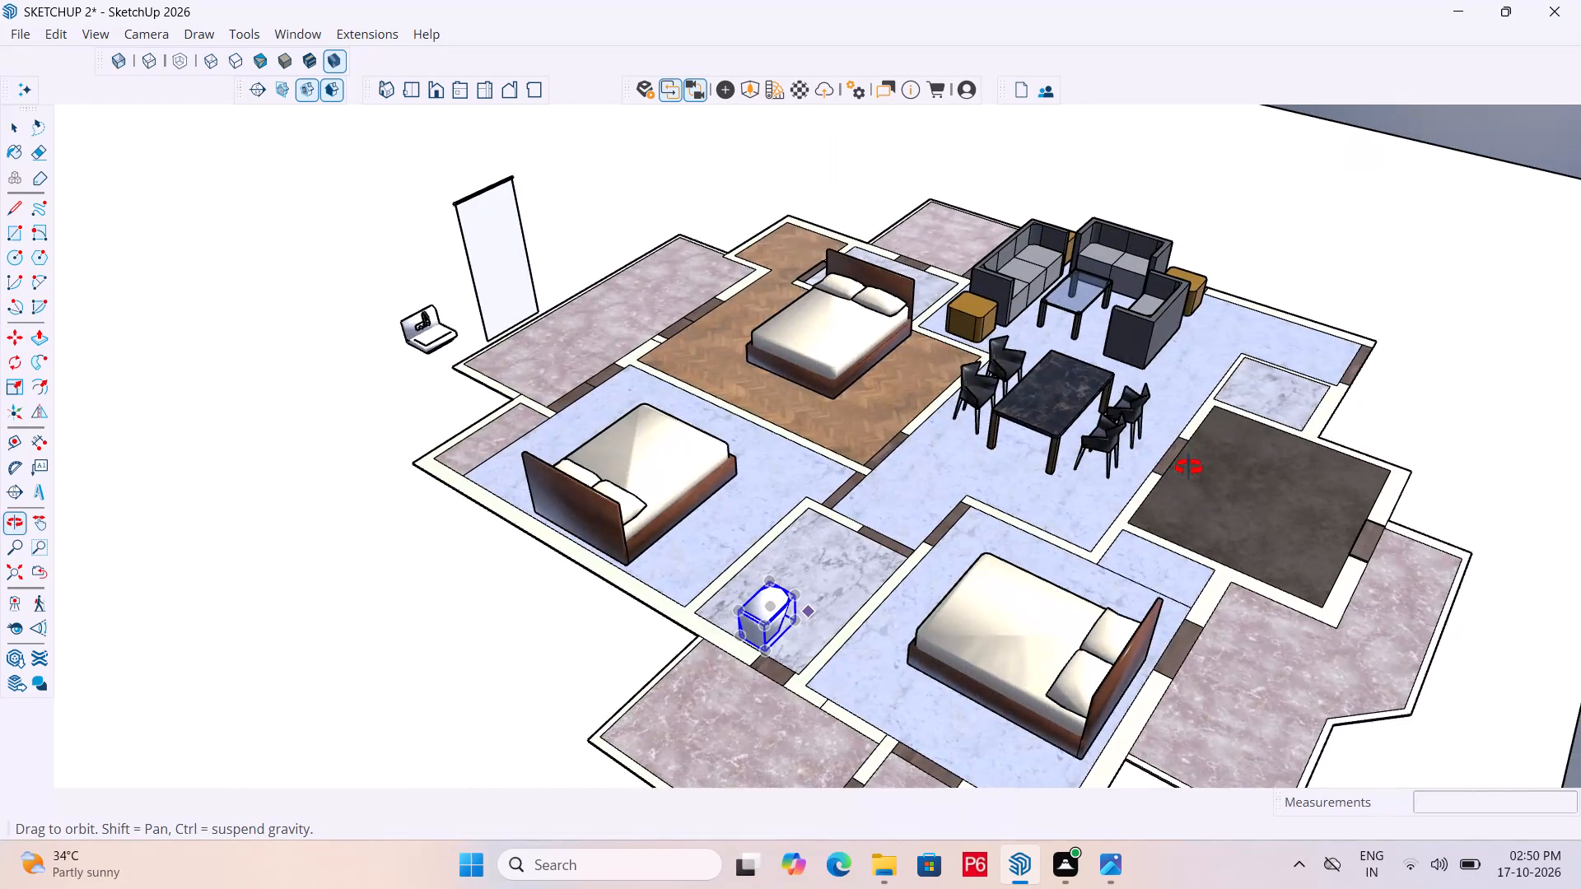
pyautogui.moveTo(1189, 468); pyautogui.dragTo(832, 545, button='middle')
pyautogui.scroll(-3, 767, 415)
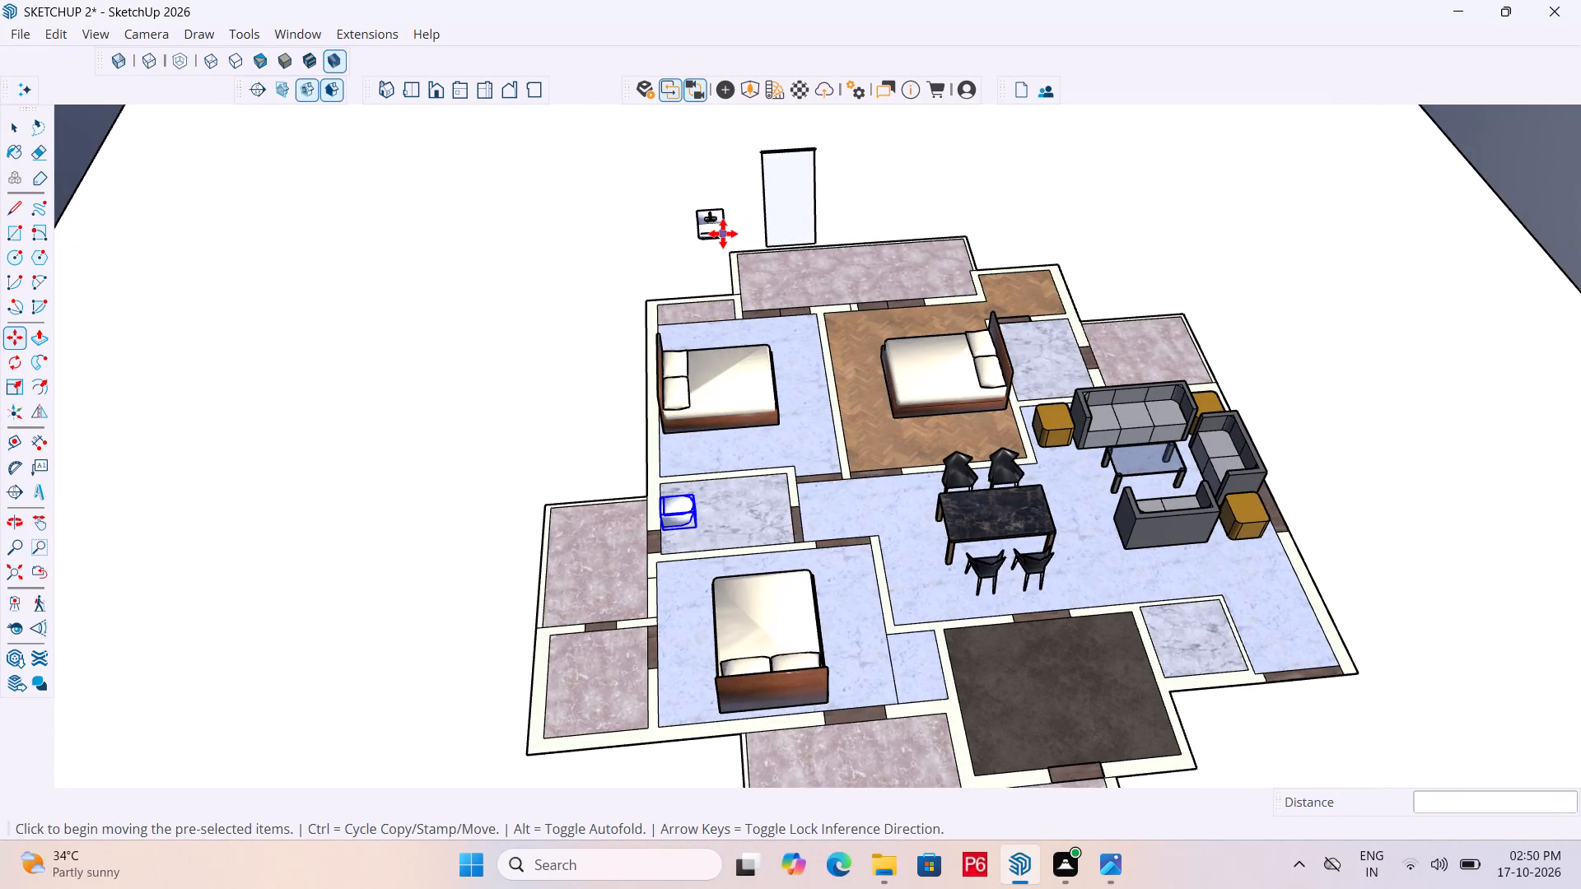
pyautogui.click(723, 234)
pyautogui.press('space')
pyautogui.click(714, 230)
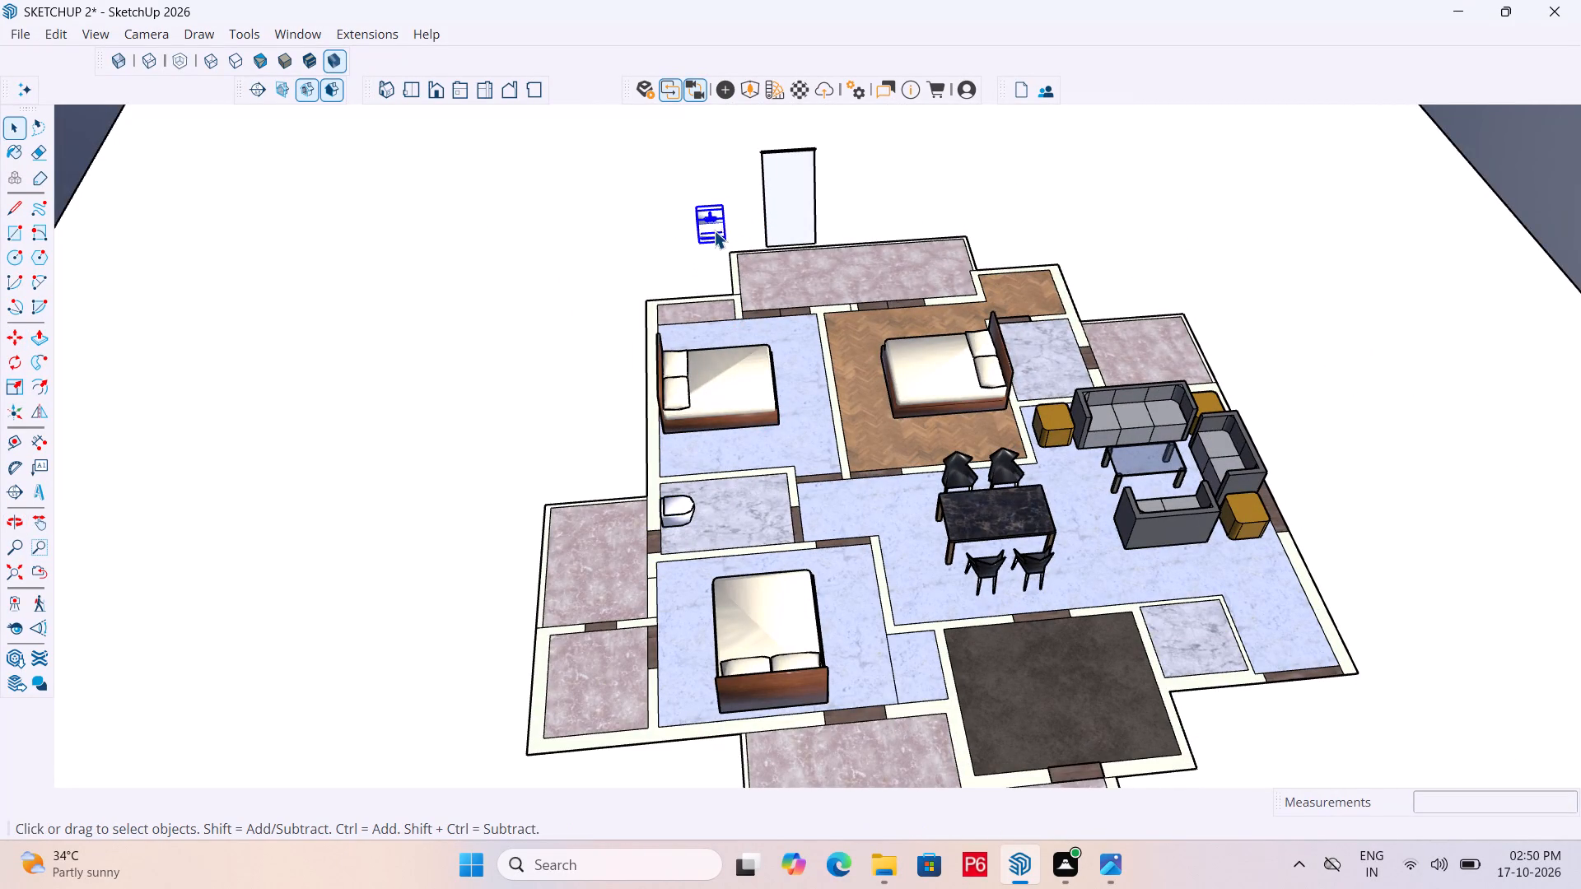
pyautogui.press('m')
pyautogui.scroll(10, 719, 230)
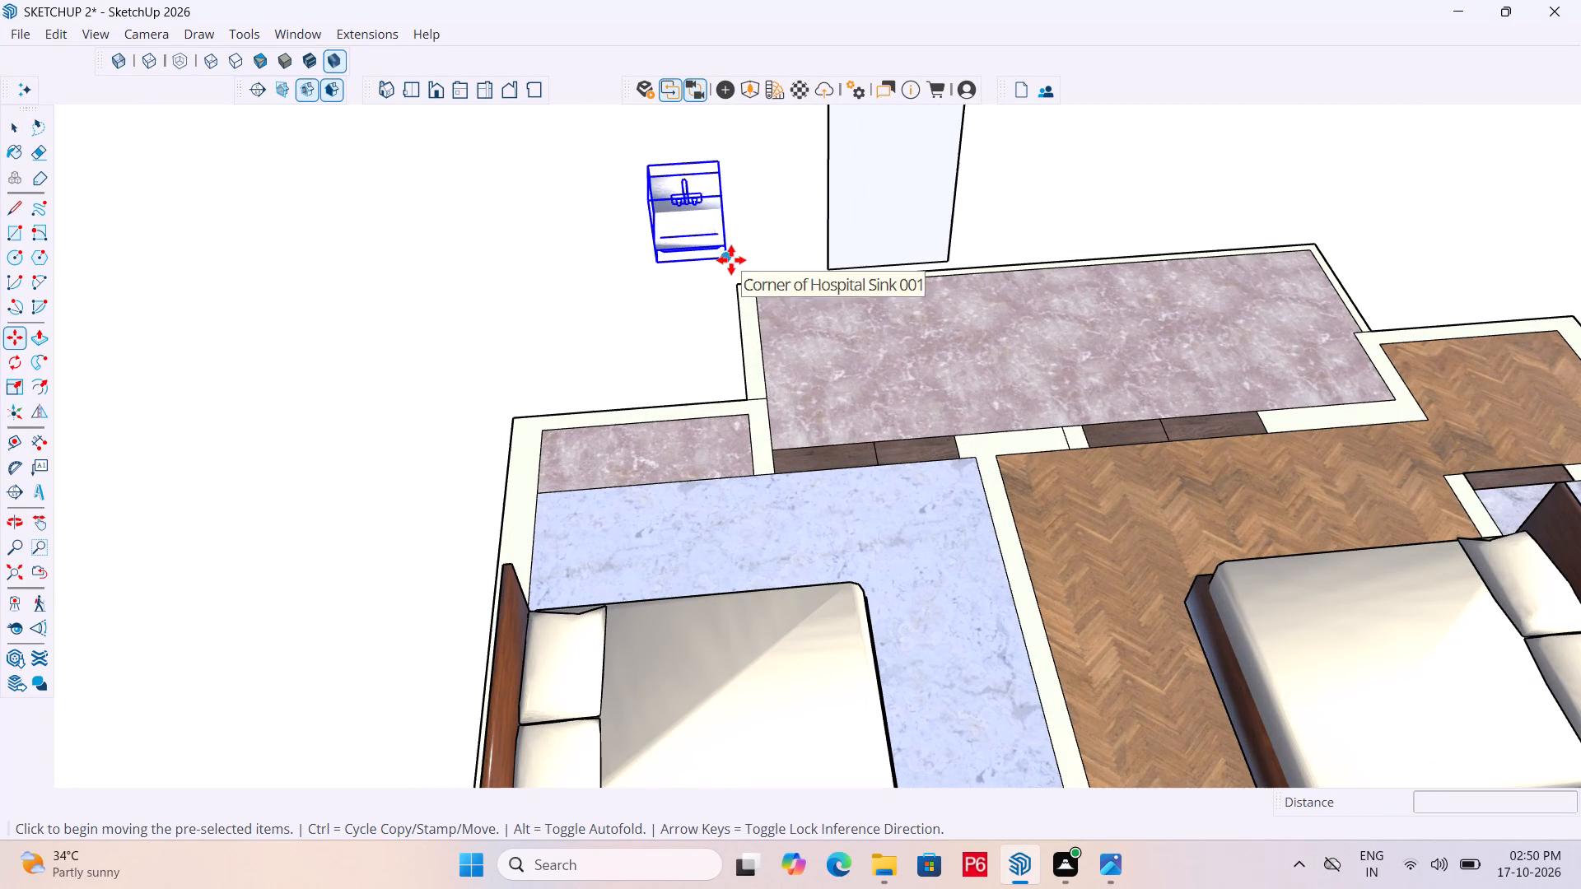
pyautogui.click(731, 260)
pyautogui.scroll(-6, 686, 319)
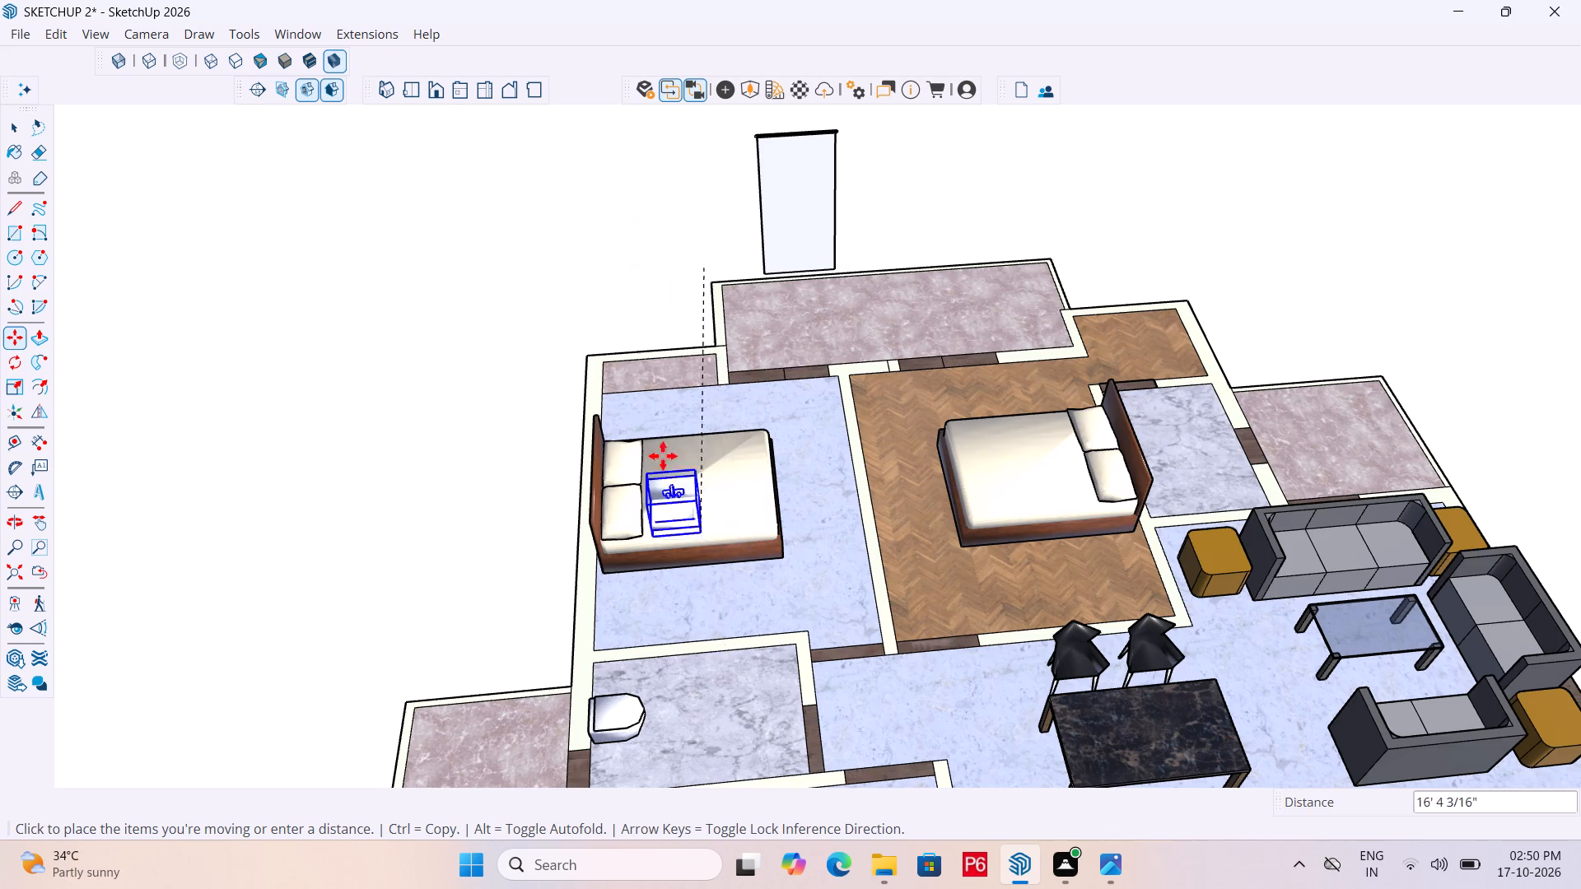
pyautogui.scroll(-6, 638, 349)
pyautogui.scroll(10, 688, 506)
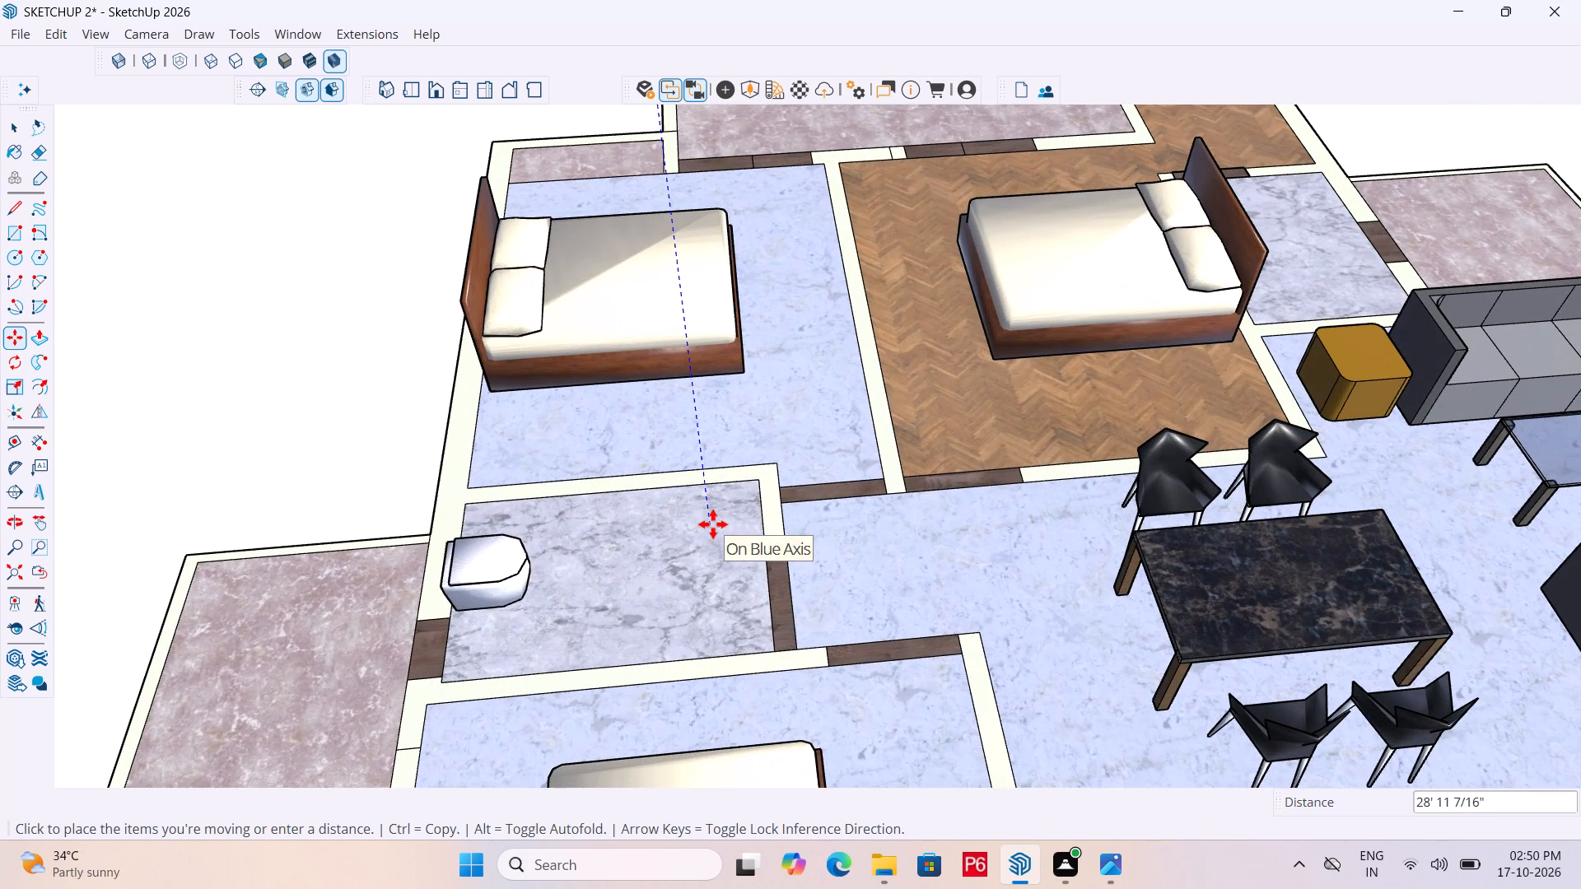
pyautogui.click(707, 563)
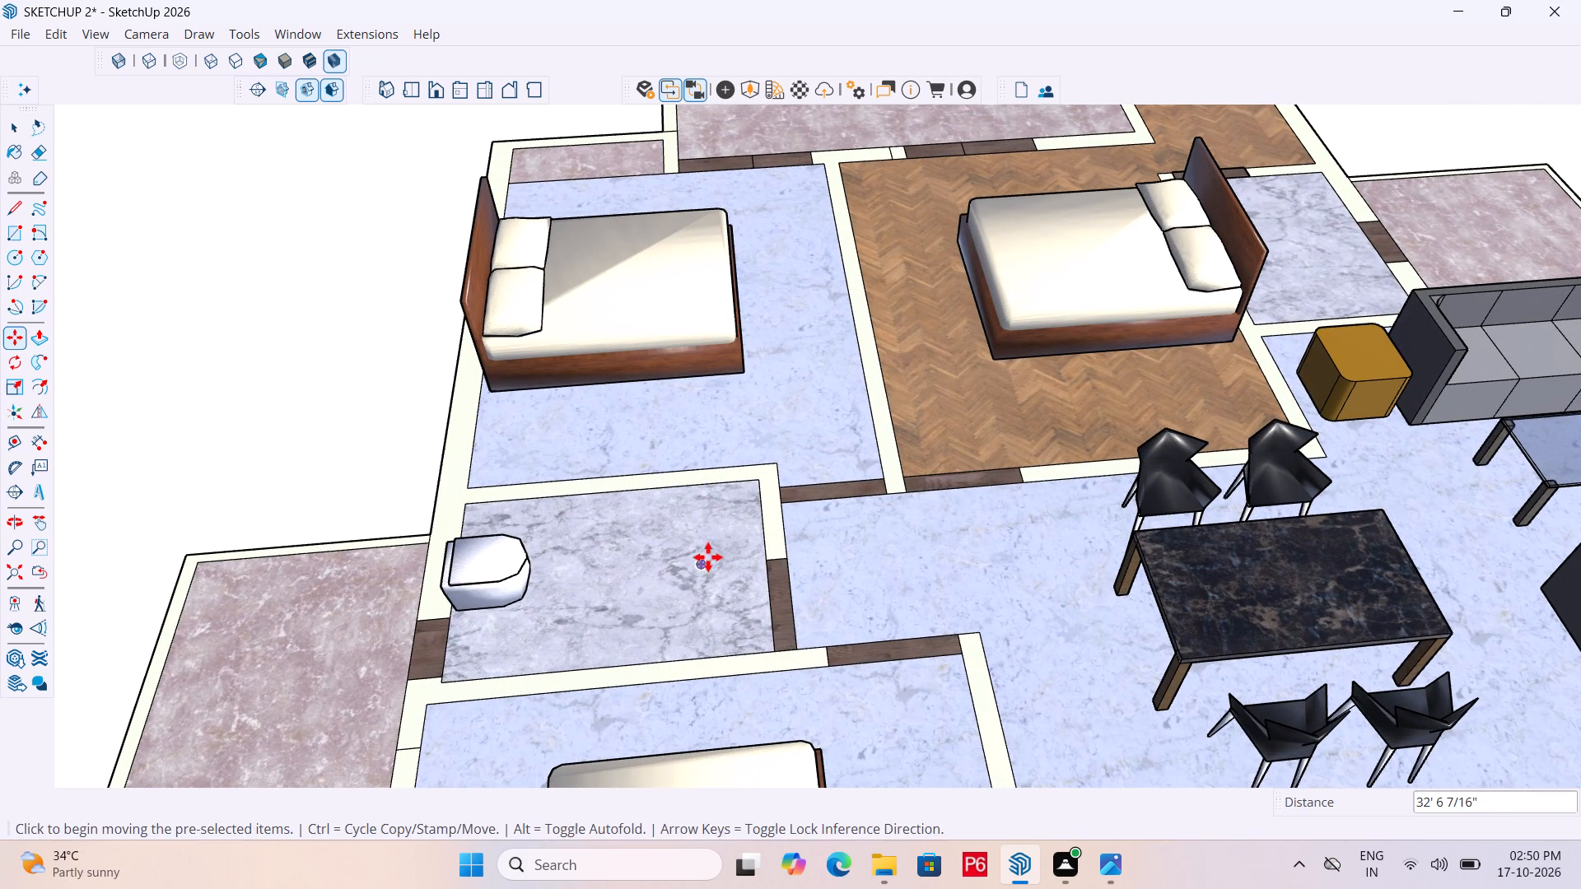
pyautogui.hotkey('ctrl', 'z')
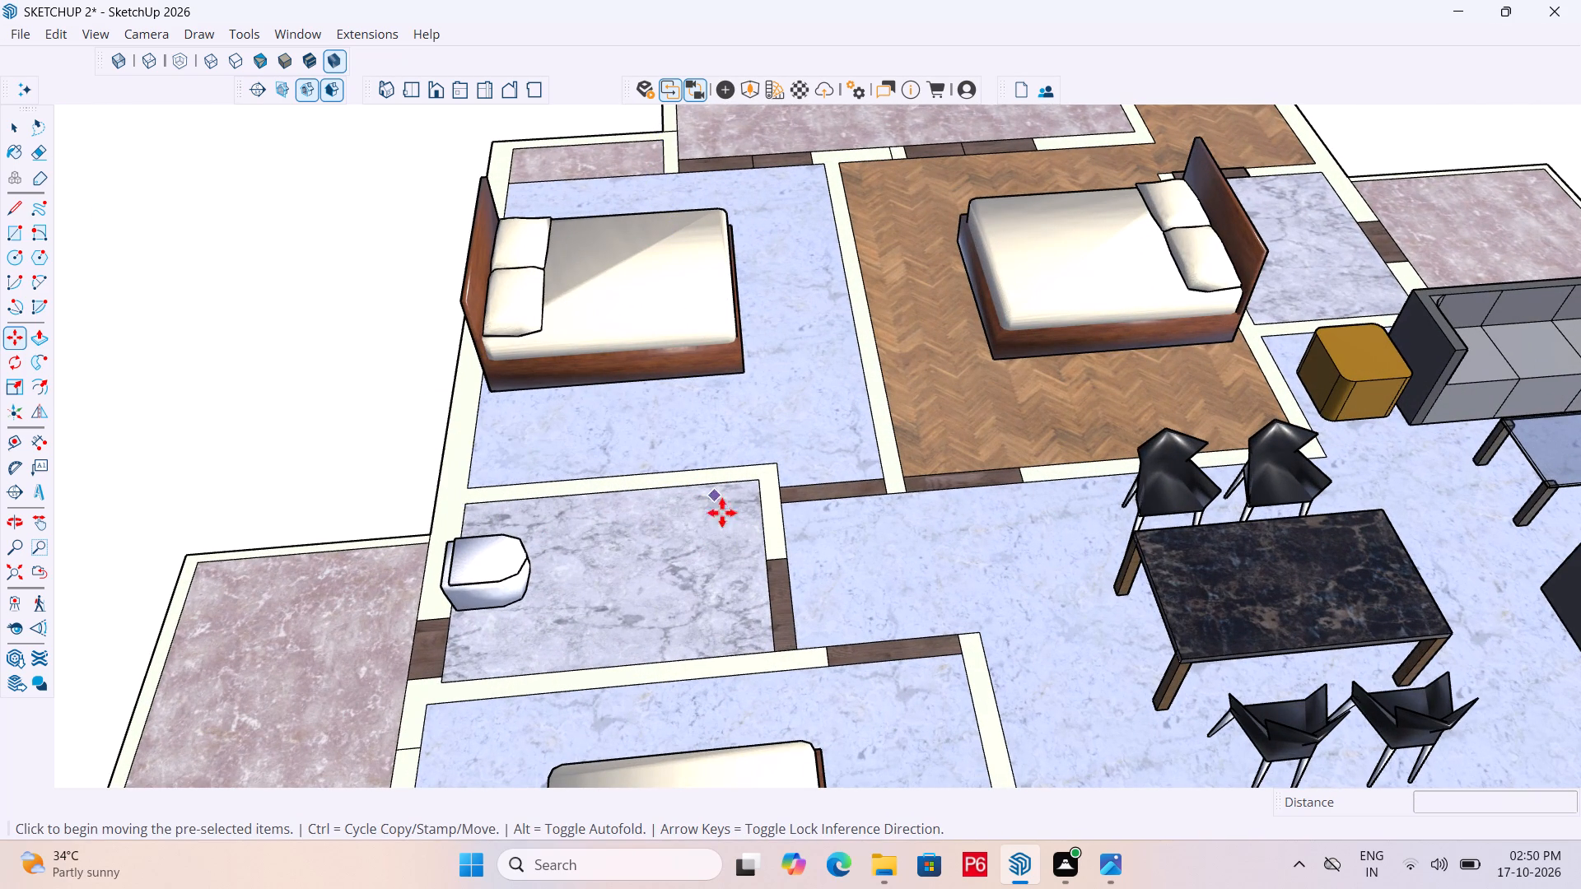
# Move the hospital sink about 21' 10" into the bathroom, beside the toilet near the bedroom-side wall.
pyautogui.scroll(-7, 761, 561)
pyautogui.scroll(11, 651, 223)
pyautogui.moveTo(631, 248); pyautogui.dragTo(794, 173, button='middle')
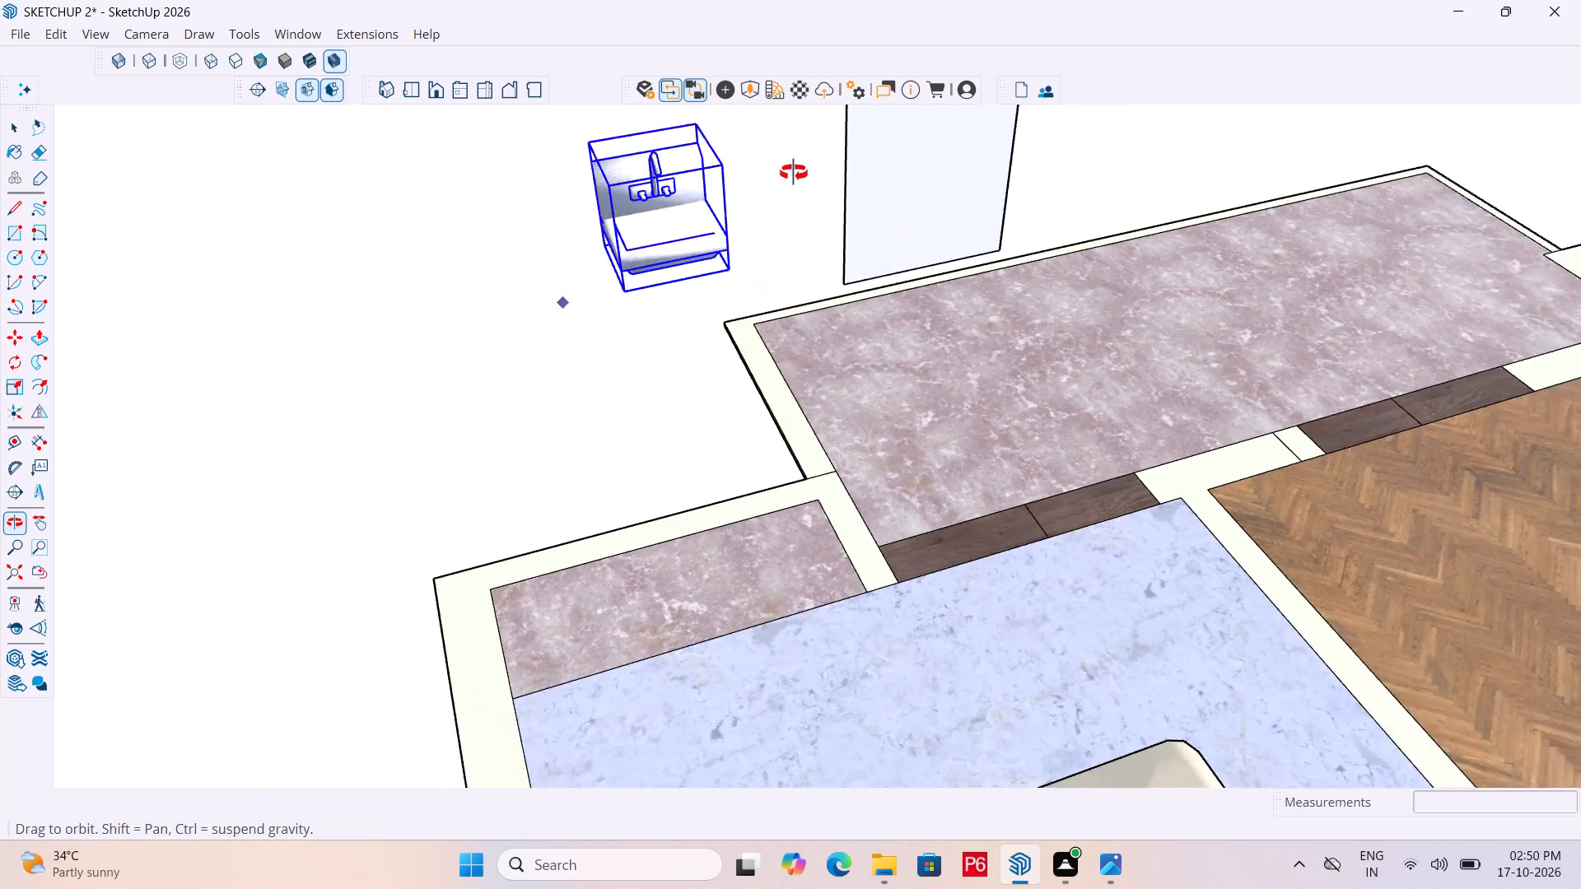
pyautogui.moveTo(794, 173); pyautogui.dragTo(999, 30, button='middle')
pyautogui.scroll(4, 716, 254)
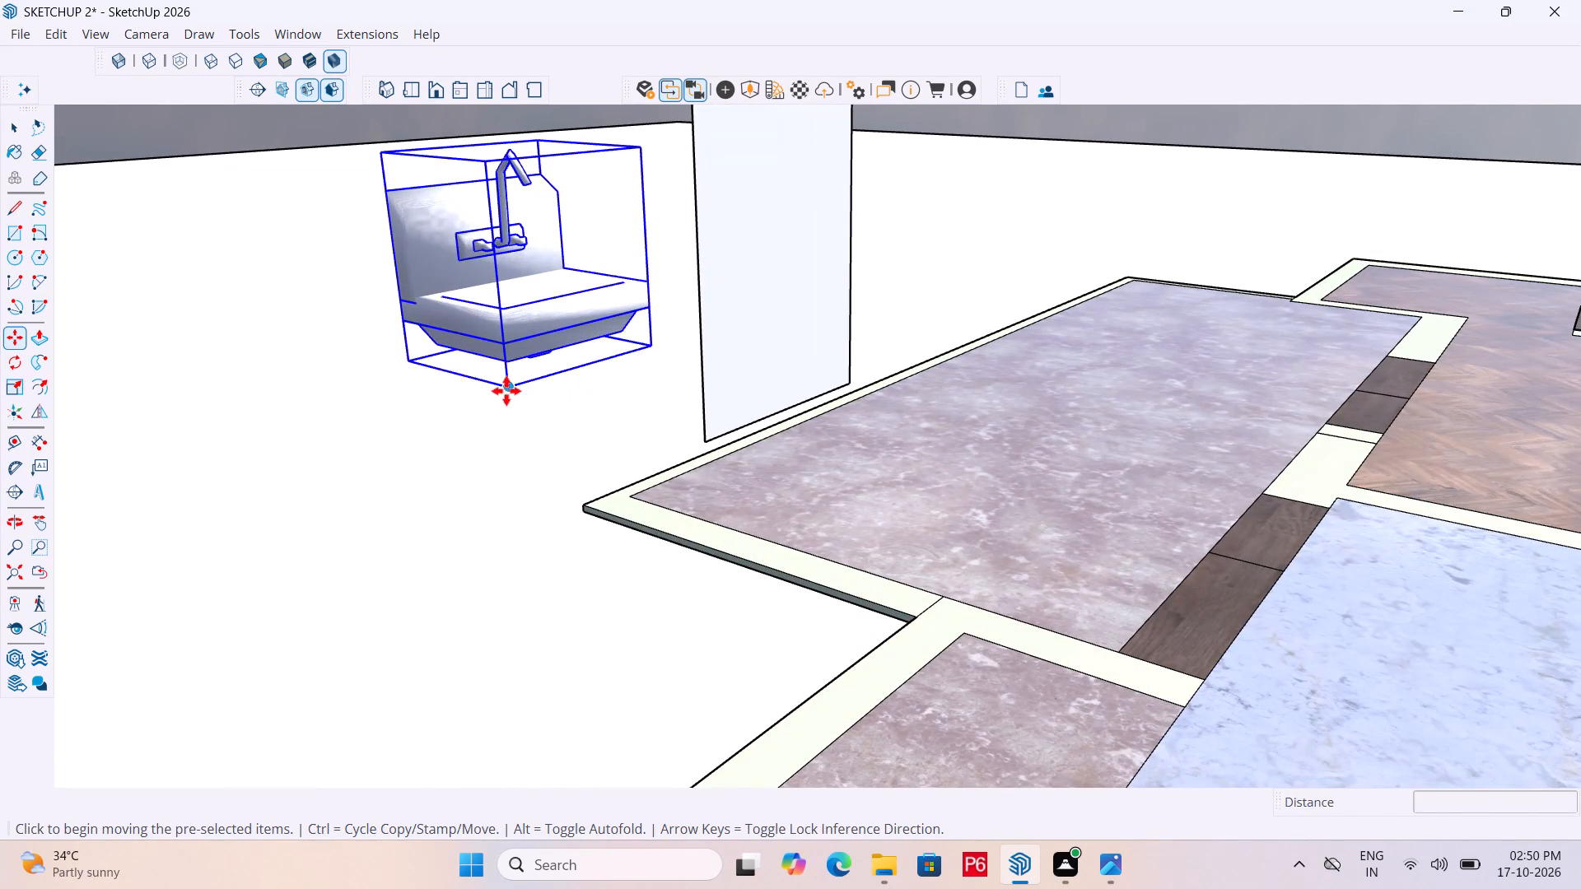
pyautogui.click(514, 391)
pyautogui.scroll(-7, 712, 356)
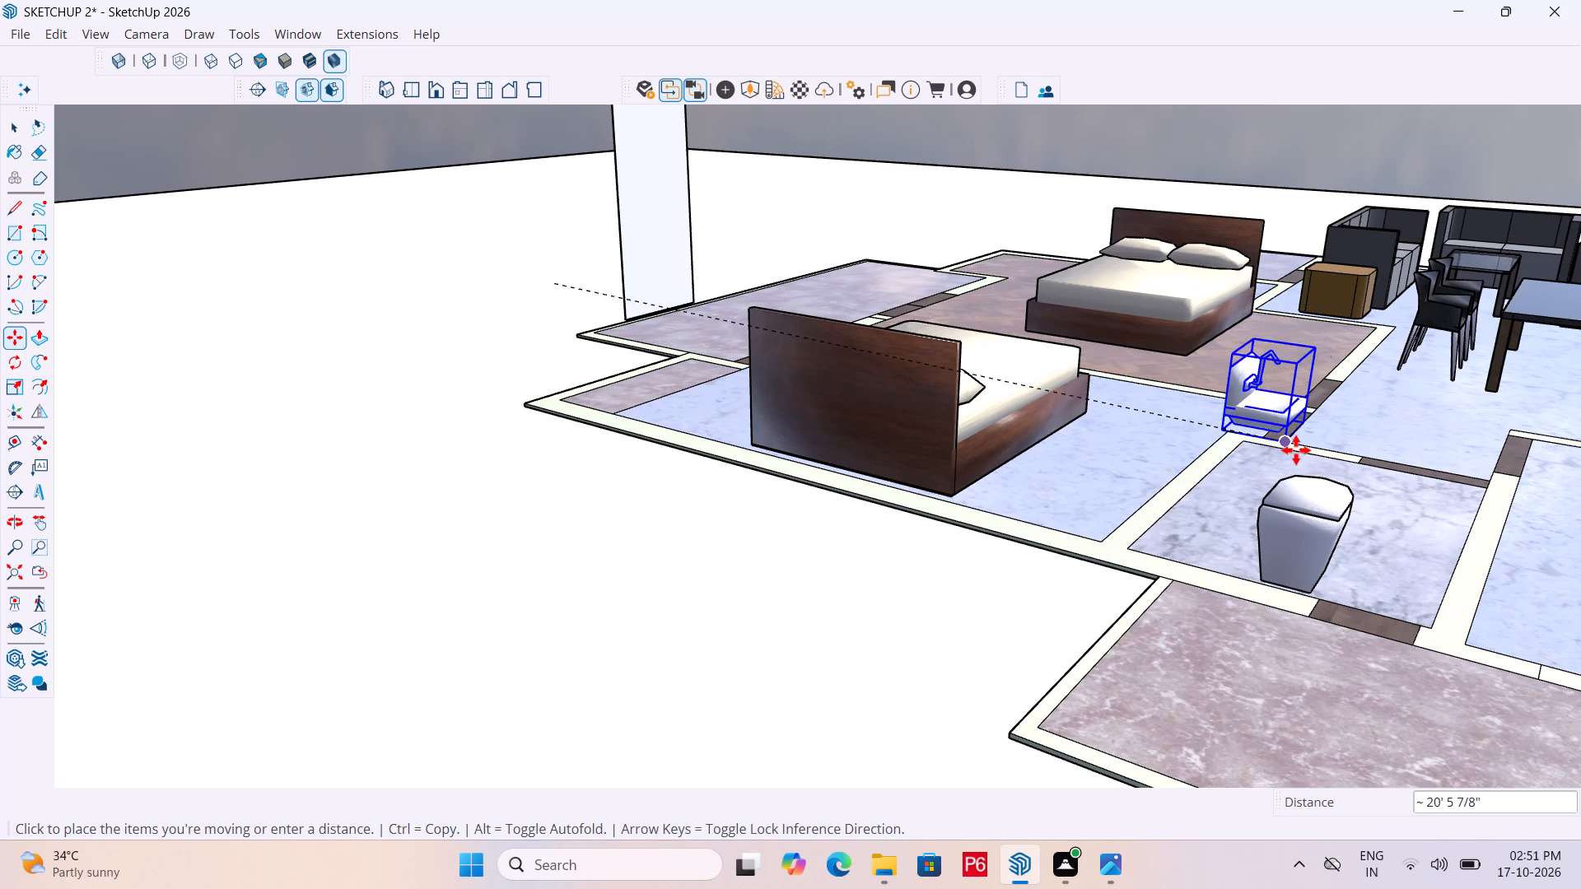
pyautogui.click(1308, 497)
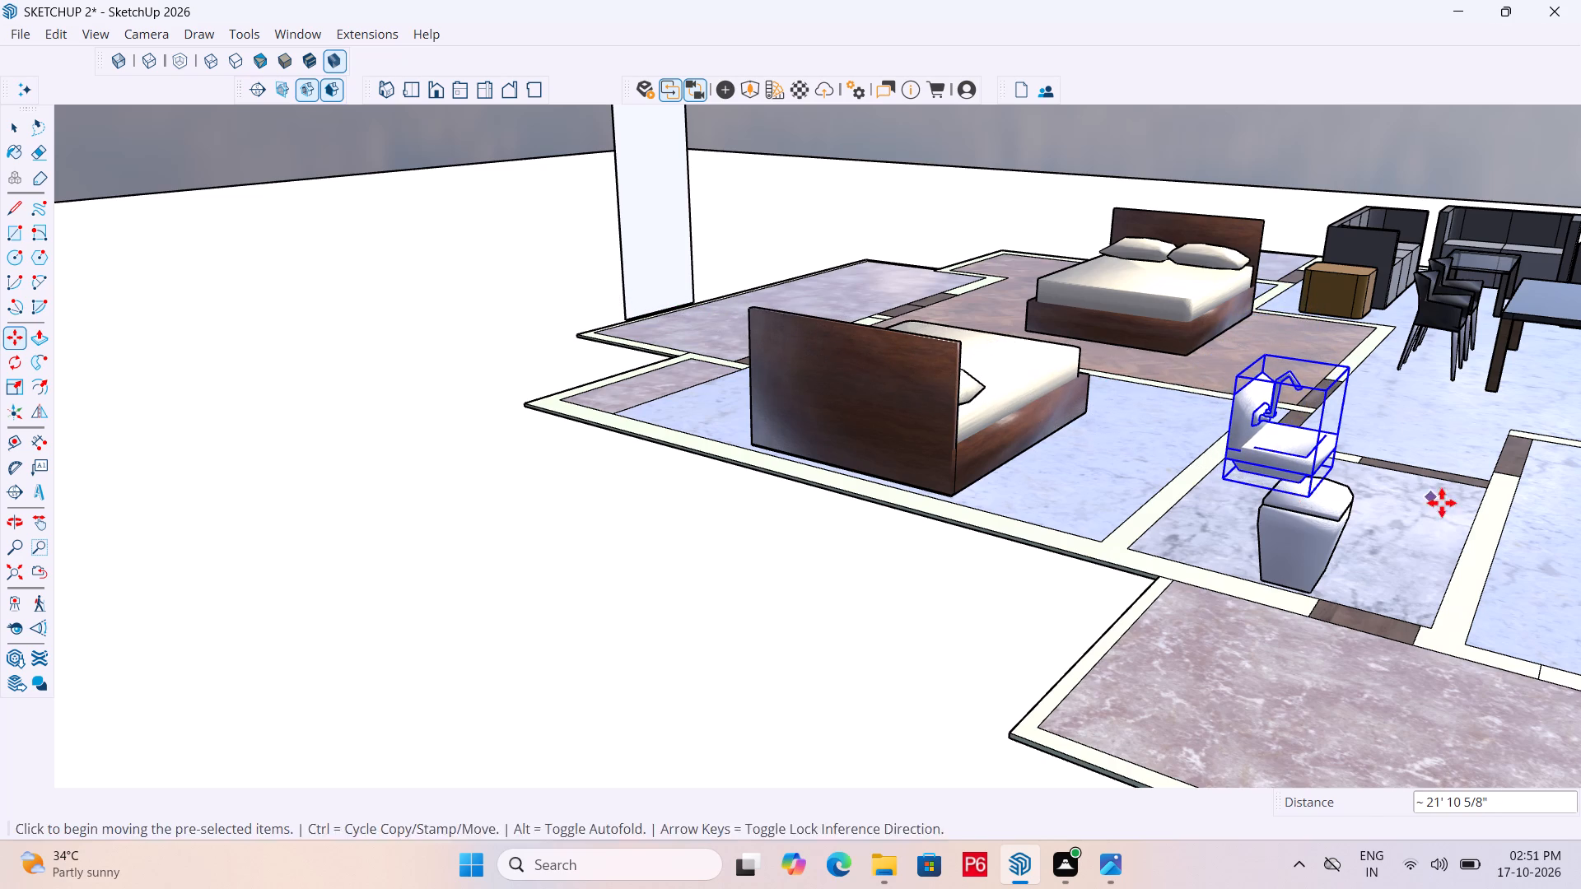
# Save the model.
pyautogui.moveTo(1442, 503); pyautogui.dragTo(976, 547, button='middle')
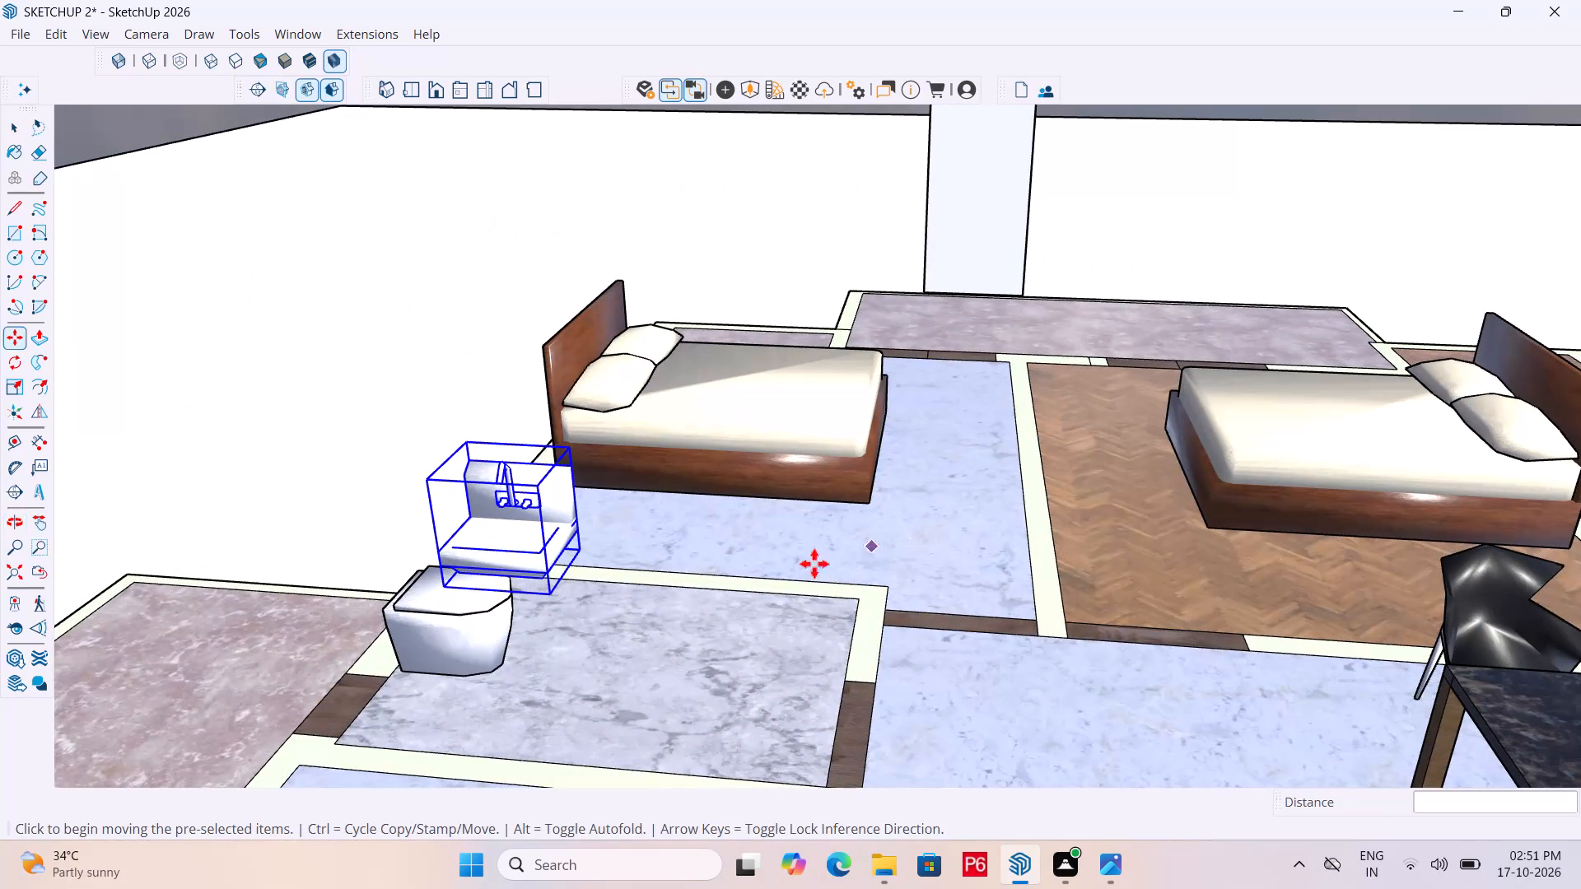
pyautogui.hotkey('ctrl', 's')
pyautogui.hotkey('ctrl', 's')
# Draw a rectangle about 3' 4" by 1' 7" on the bathroom floor, in the inner corner along the bedroom-side wall.
pyautogui.moveTo(763, 584); pyautogui.dragTo(731, 666, button='middle')
pyautogui.scroll(5, 679, 656)
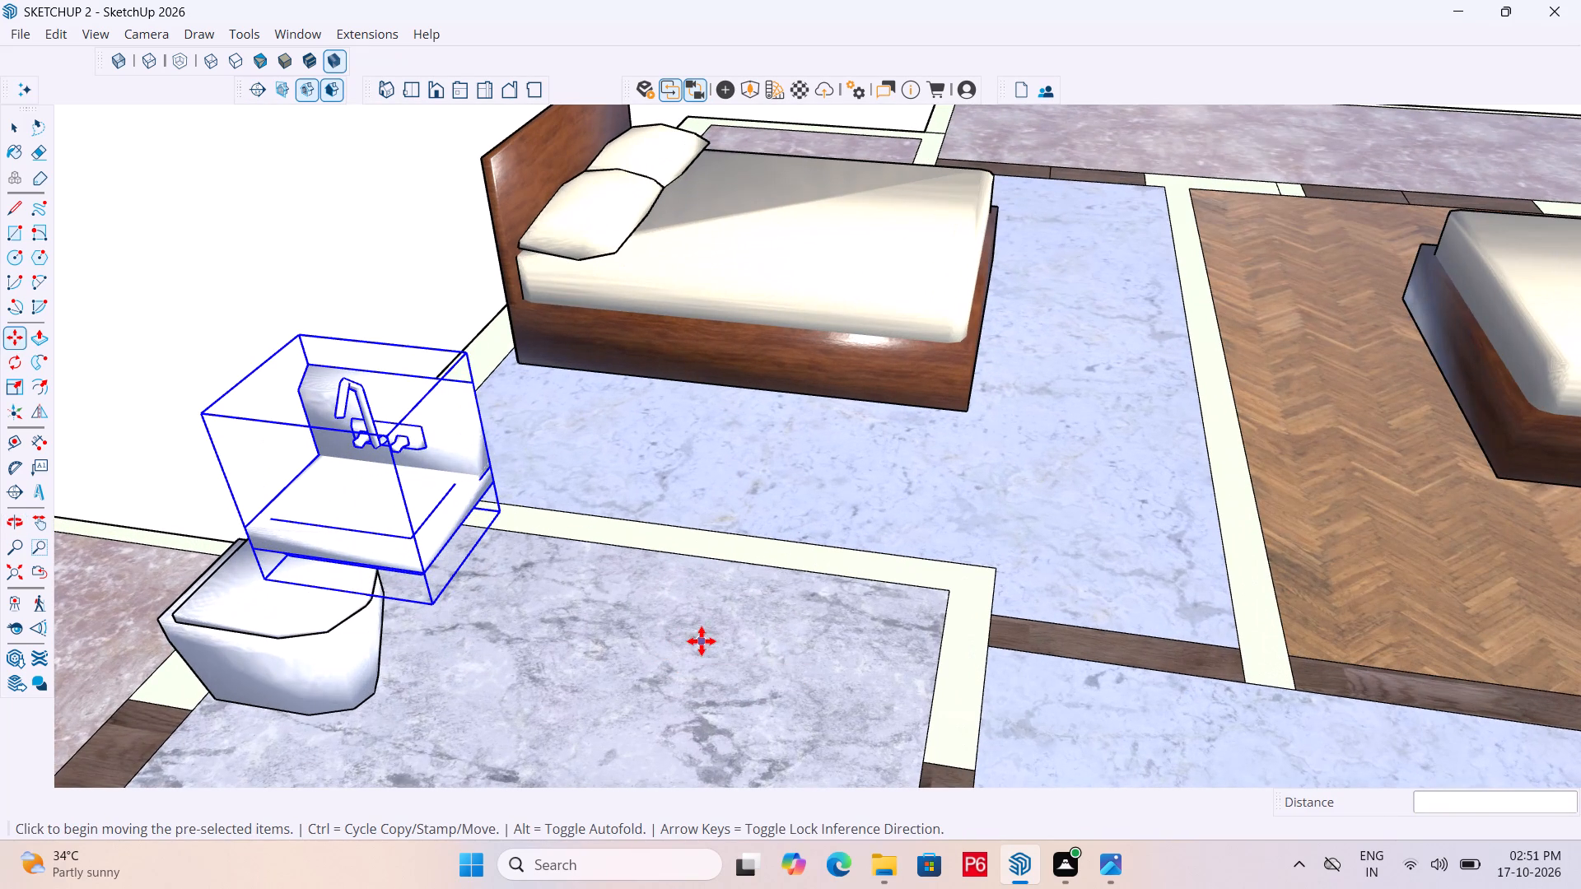
pyautogui.press('space')
pyautogui.press('r')
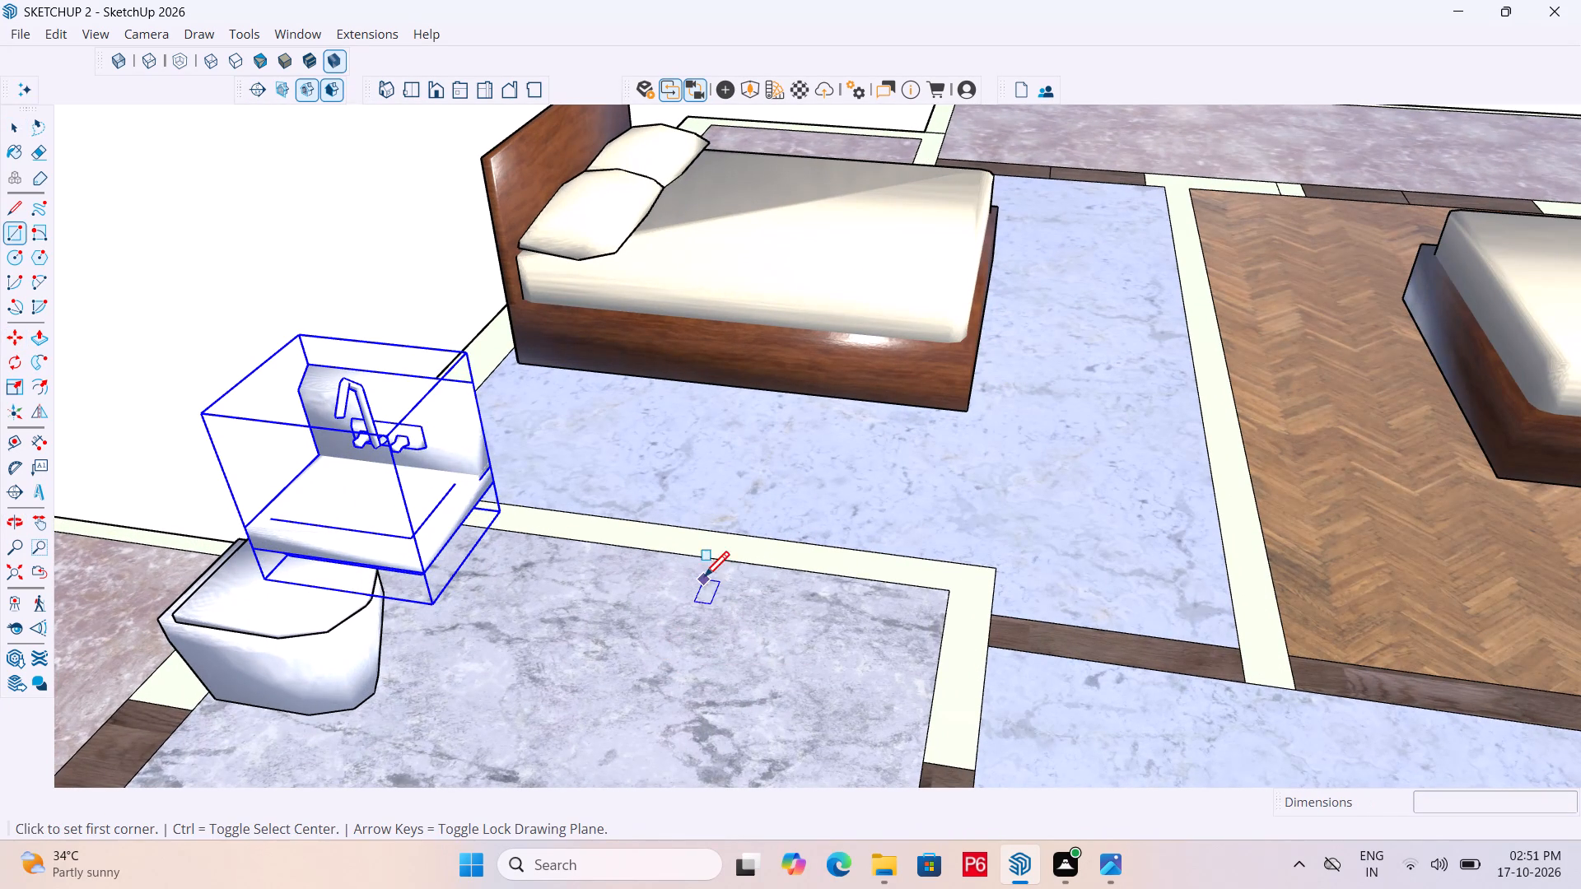
pyautogui.click(669, 556)
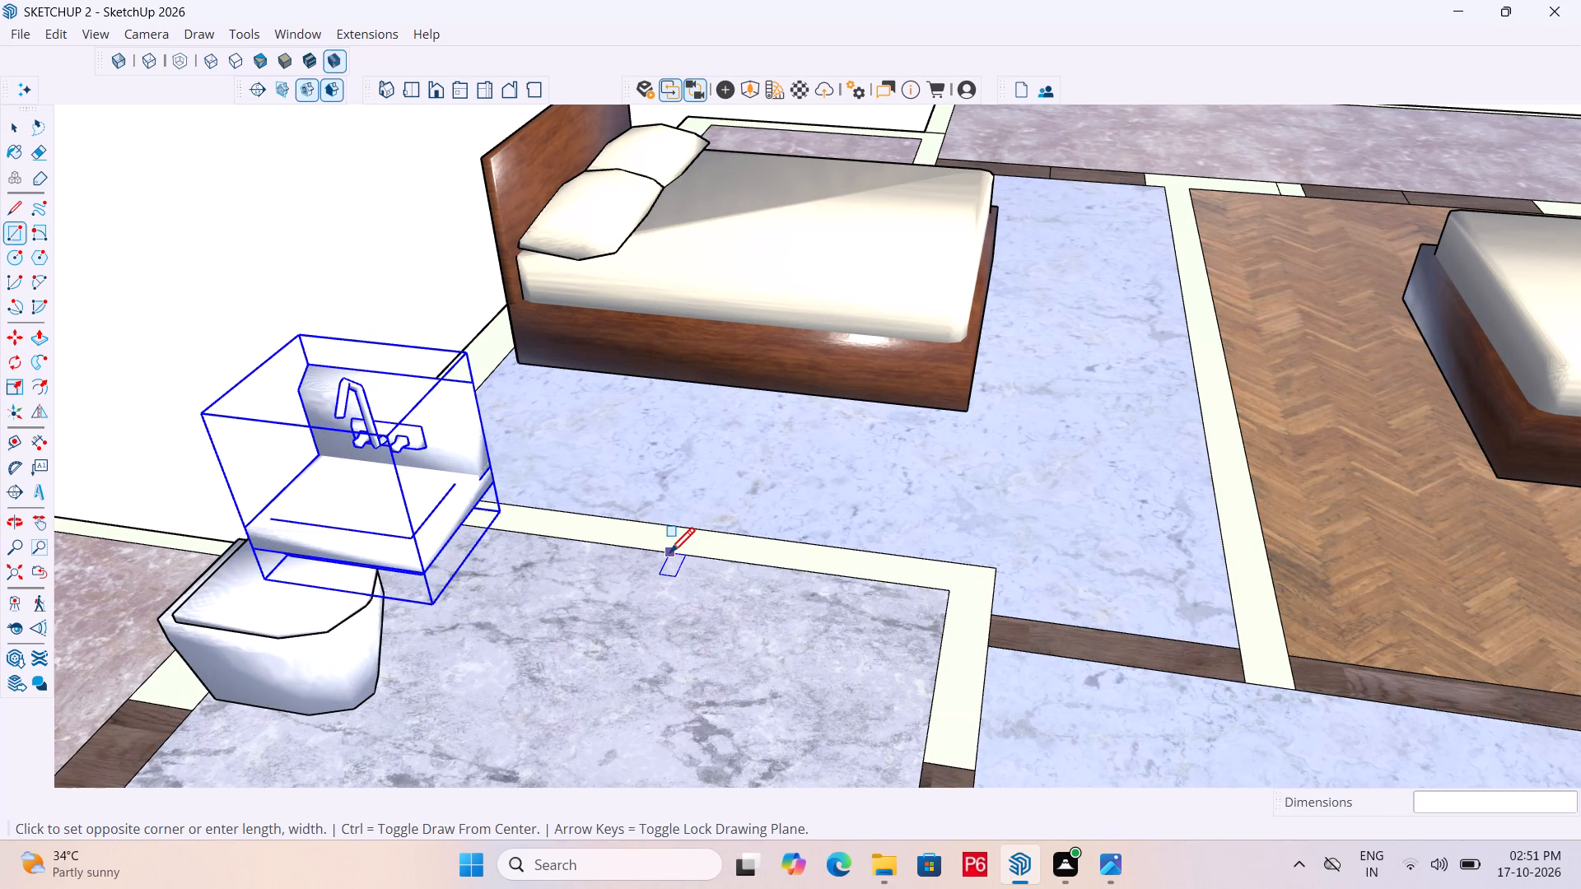
pyautogui.click(931, 692)
pyautogui.scroll(-5, 758, 518)
pyautogui.scroll(4, 835, 563)
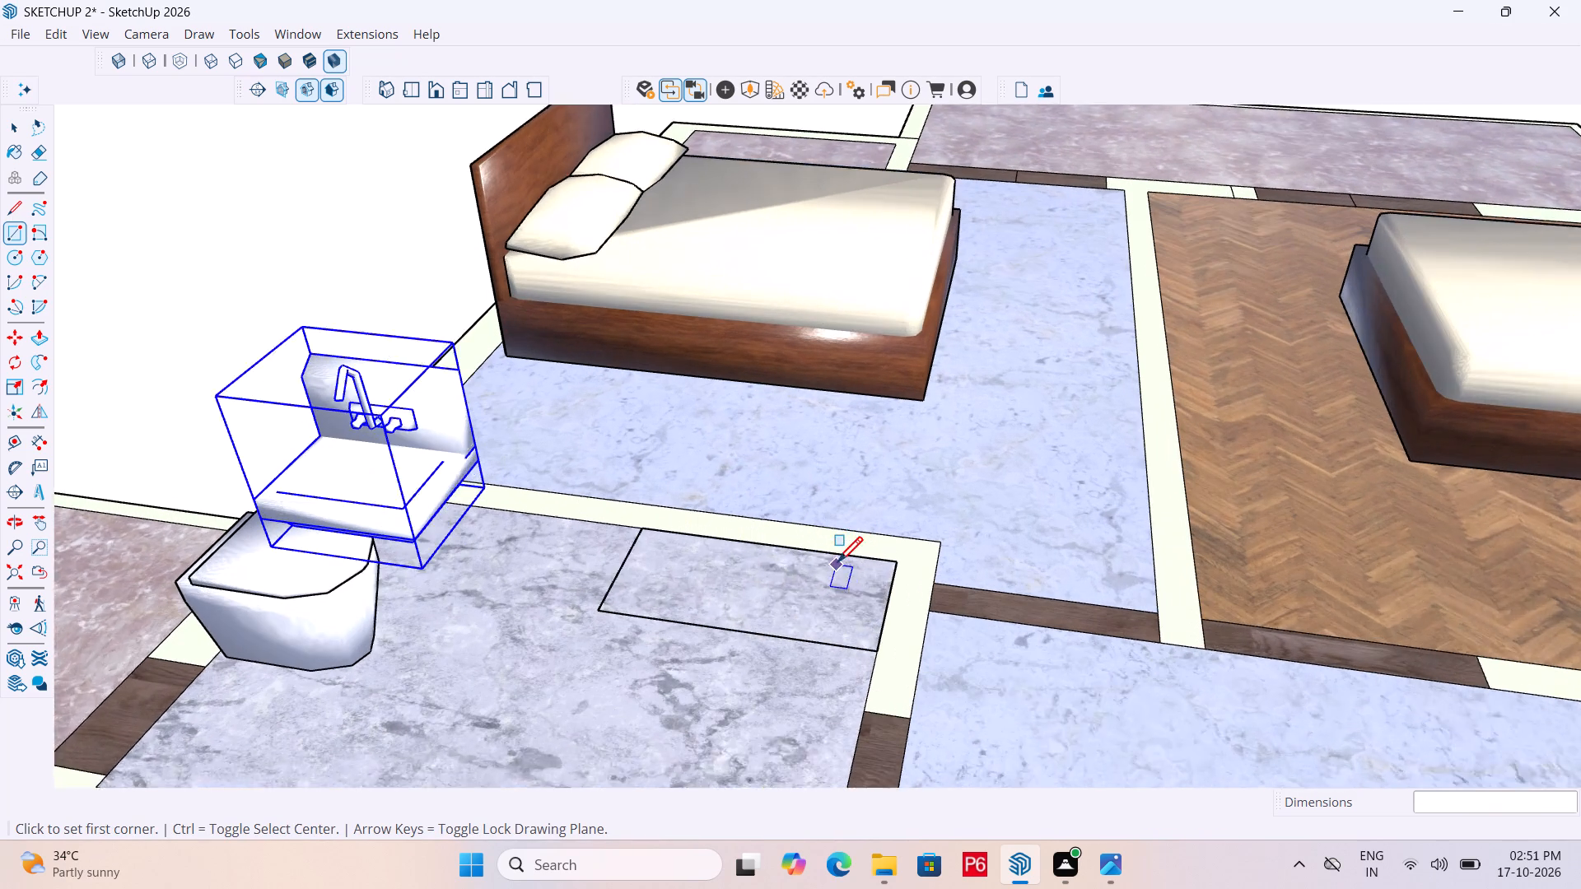
# Make the rectangle on the bathroom floor, including its edges, a group and open it for editing.
pyautogui.scroll(1, 837, 565)
pyautogui.press('space')
pyautogui.doubleClick(706, 575)
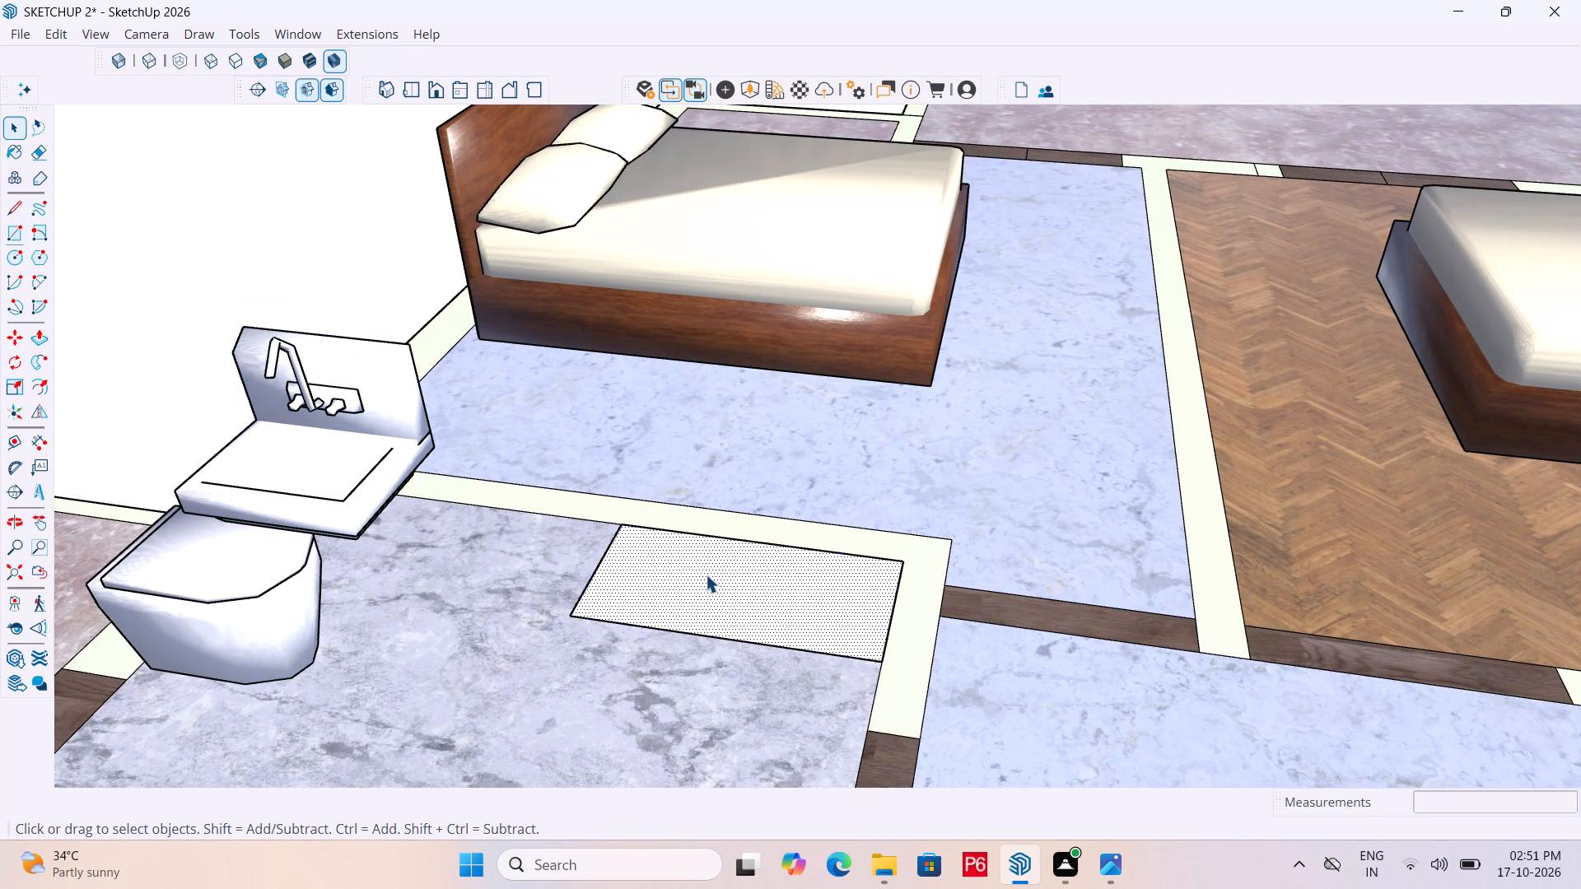
pyautogui.rightClick(706, 575)
pyautogui.click(828, 409)
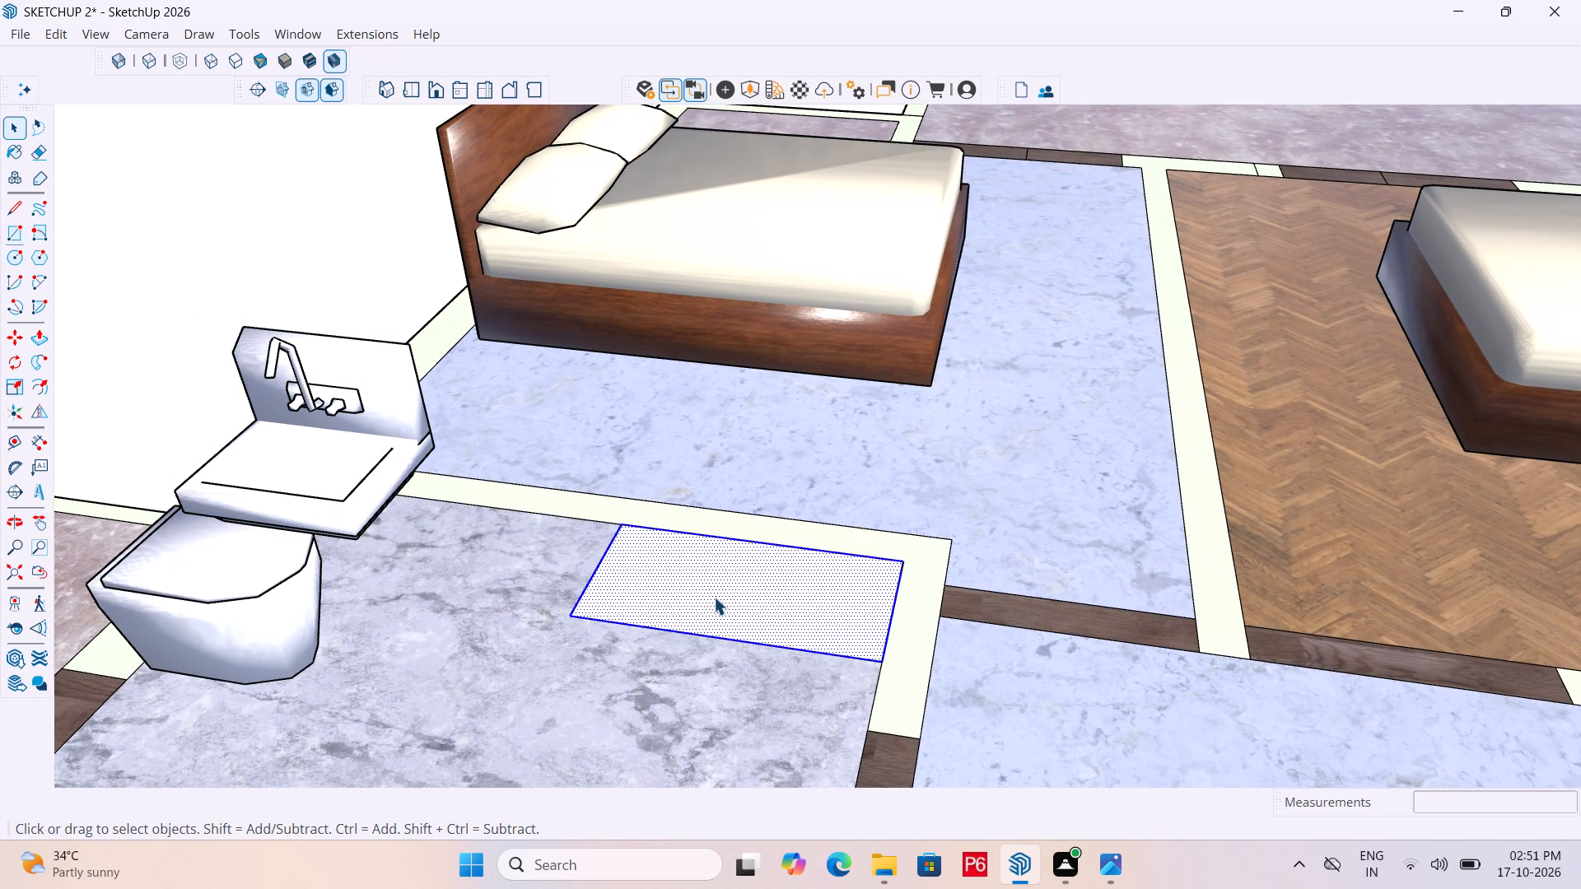
pyautogui.click(714, 597)
pyautogui.doubleClick(714, 595)
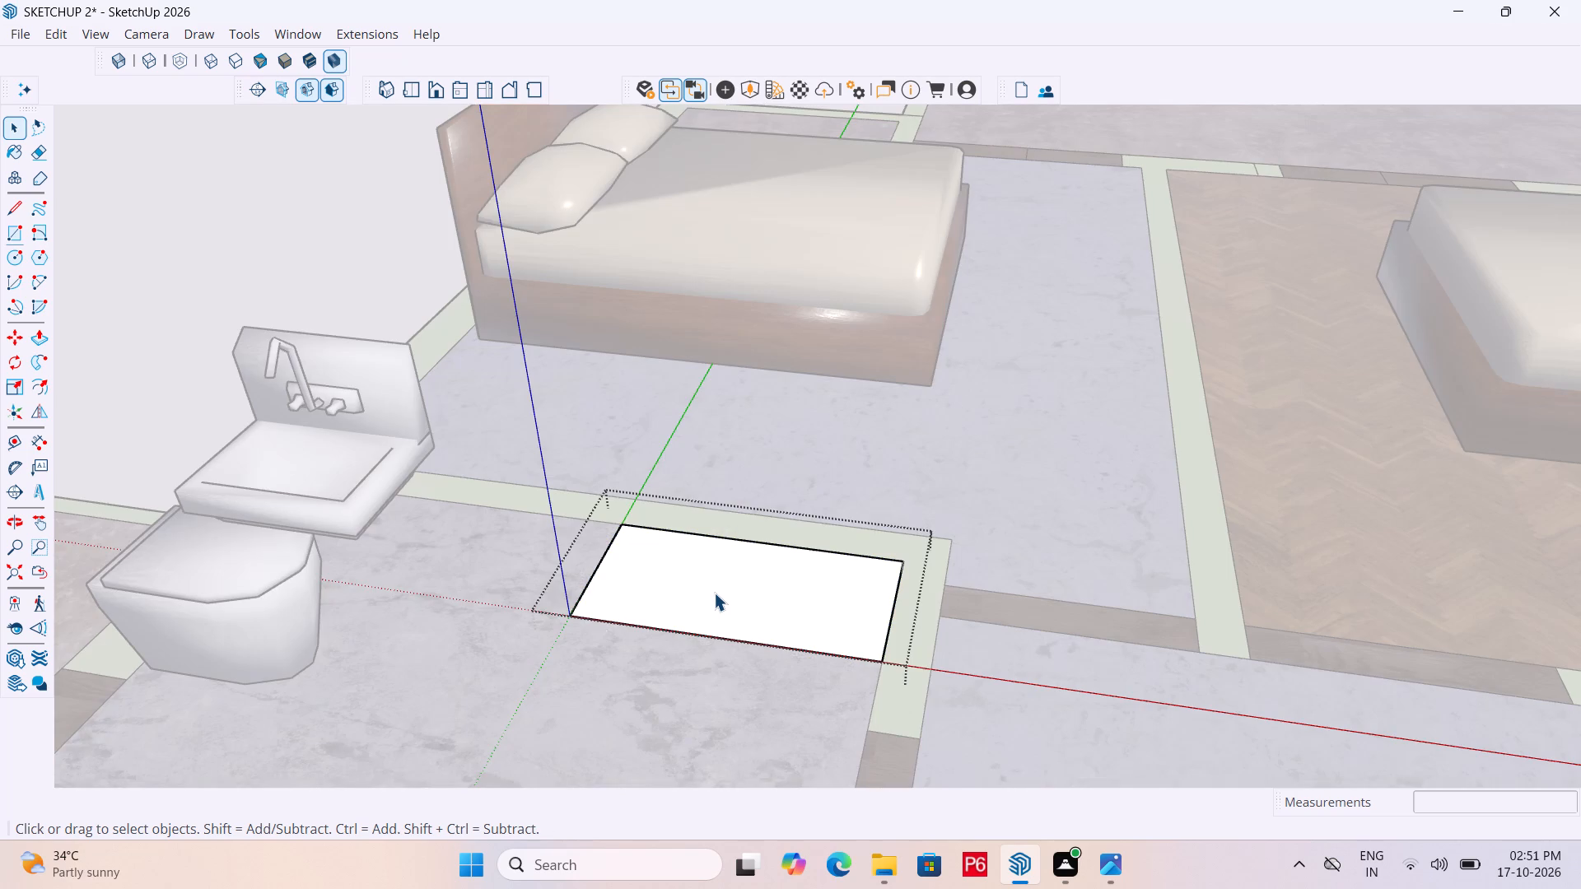
# Extrude the rectangle upward 2' with Push/Pull to form the bathroom cabinet body.
pyautogui.press('p')
pyautogui.click(714, 592)
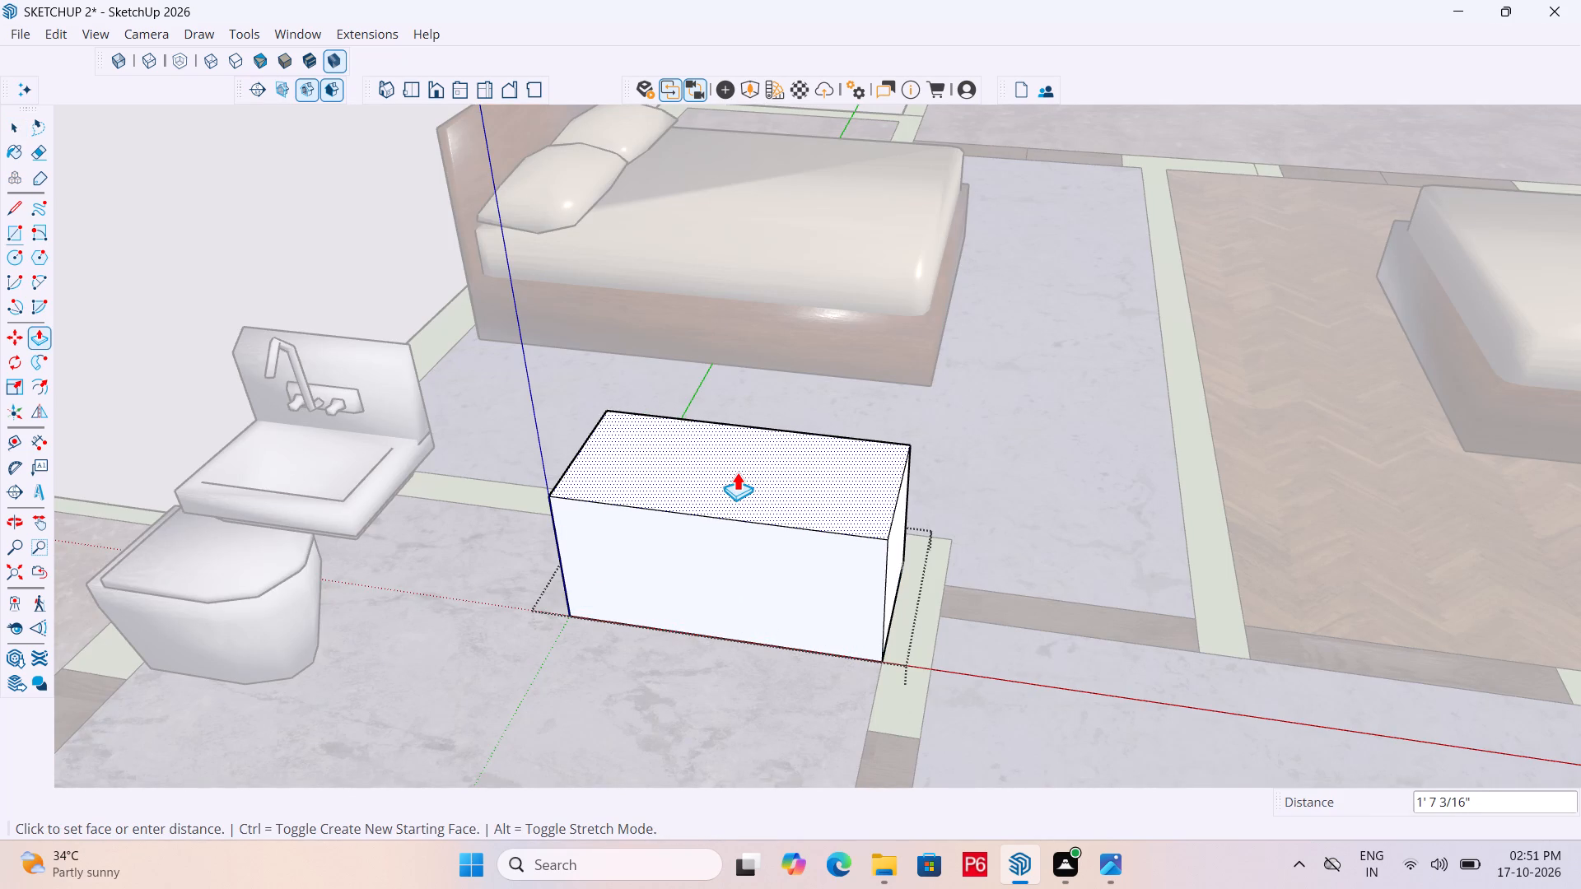
pyautogui.write("2'")
pyautogui.press('Return')
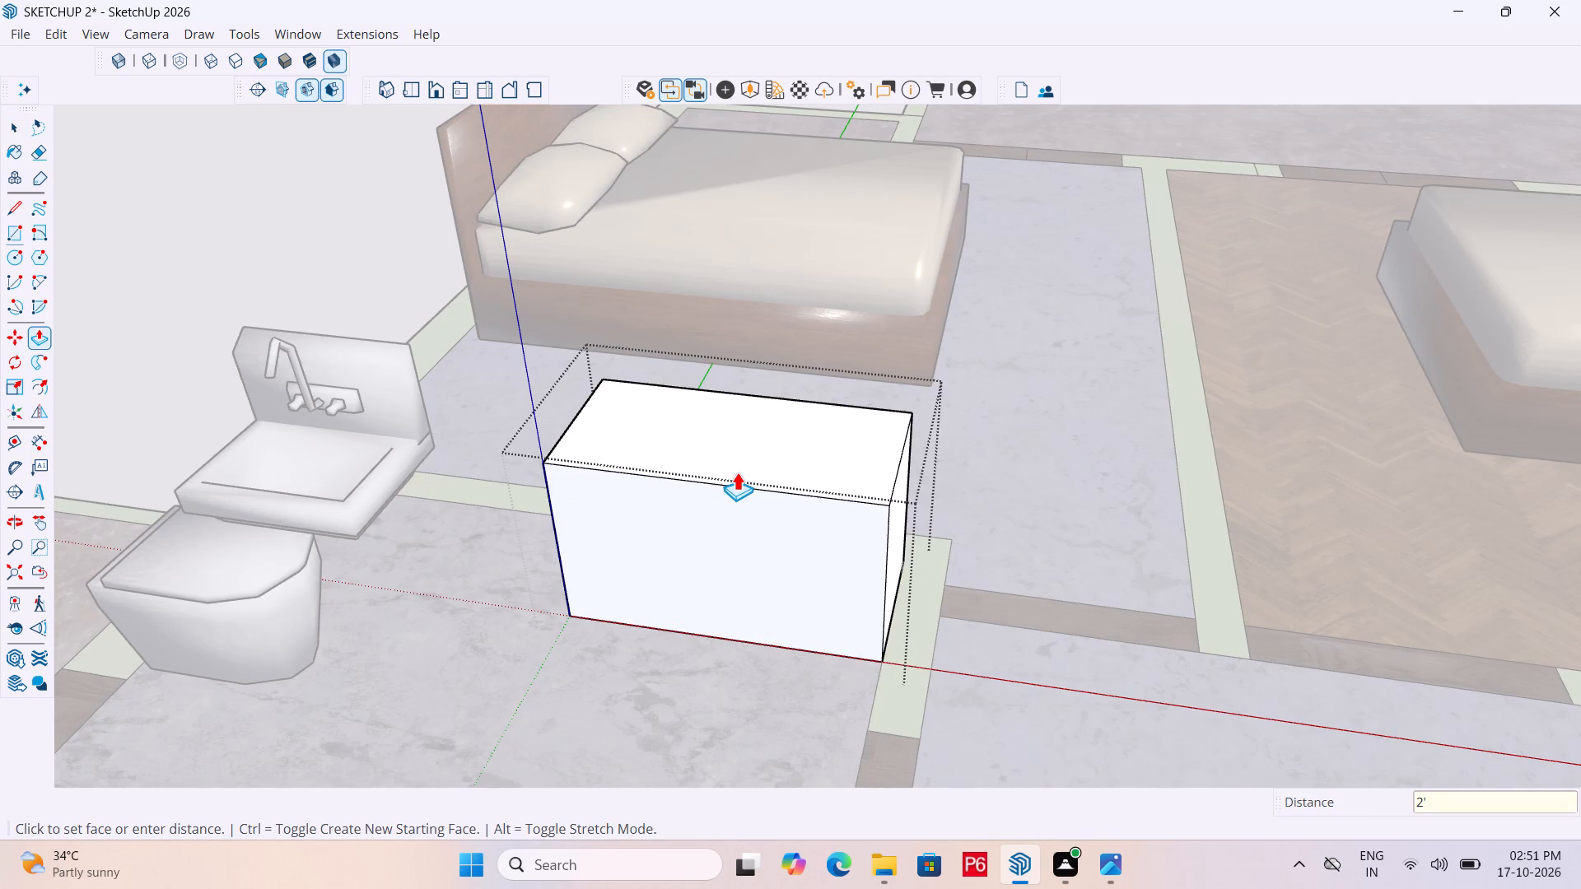
# Extrude the cabinet's top face up another 1" as a new starting face to form a countertop slab.
pyautogui.click(773, 458)
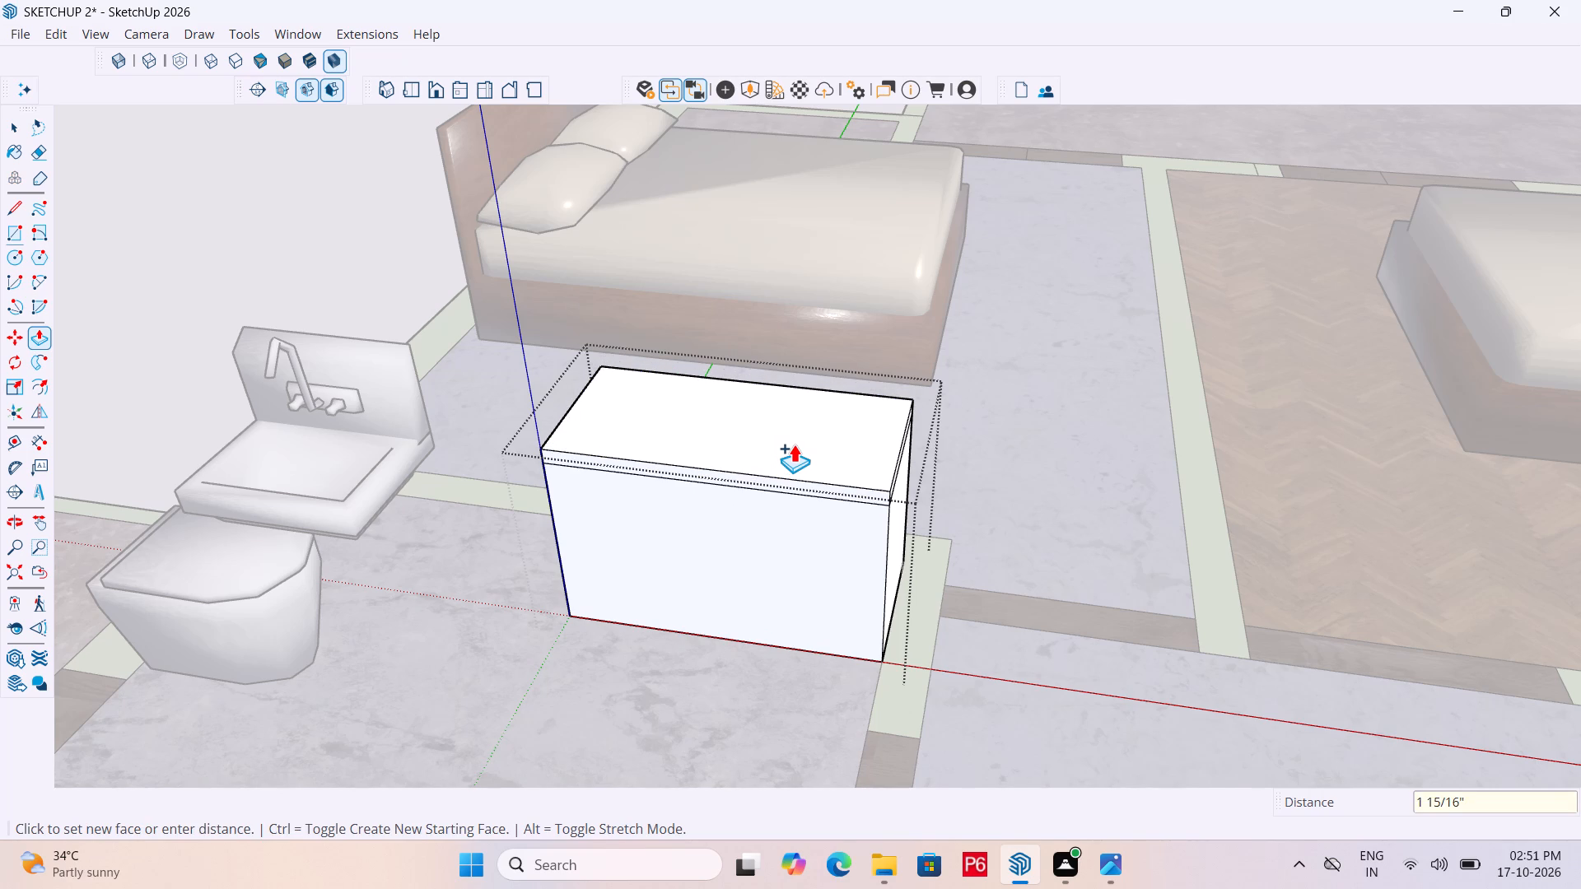
pyautogui.write('1"')
pyautogui.press('Return')
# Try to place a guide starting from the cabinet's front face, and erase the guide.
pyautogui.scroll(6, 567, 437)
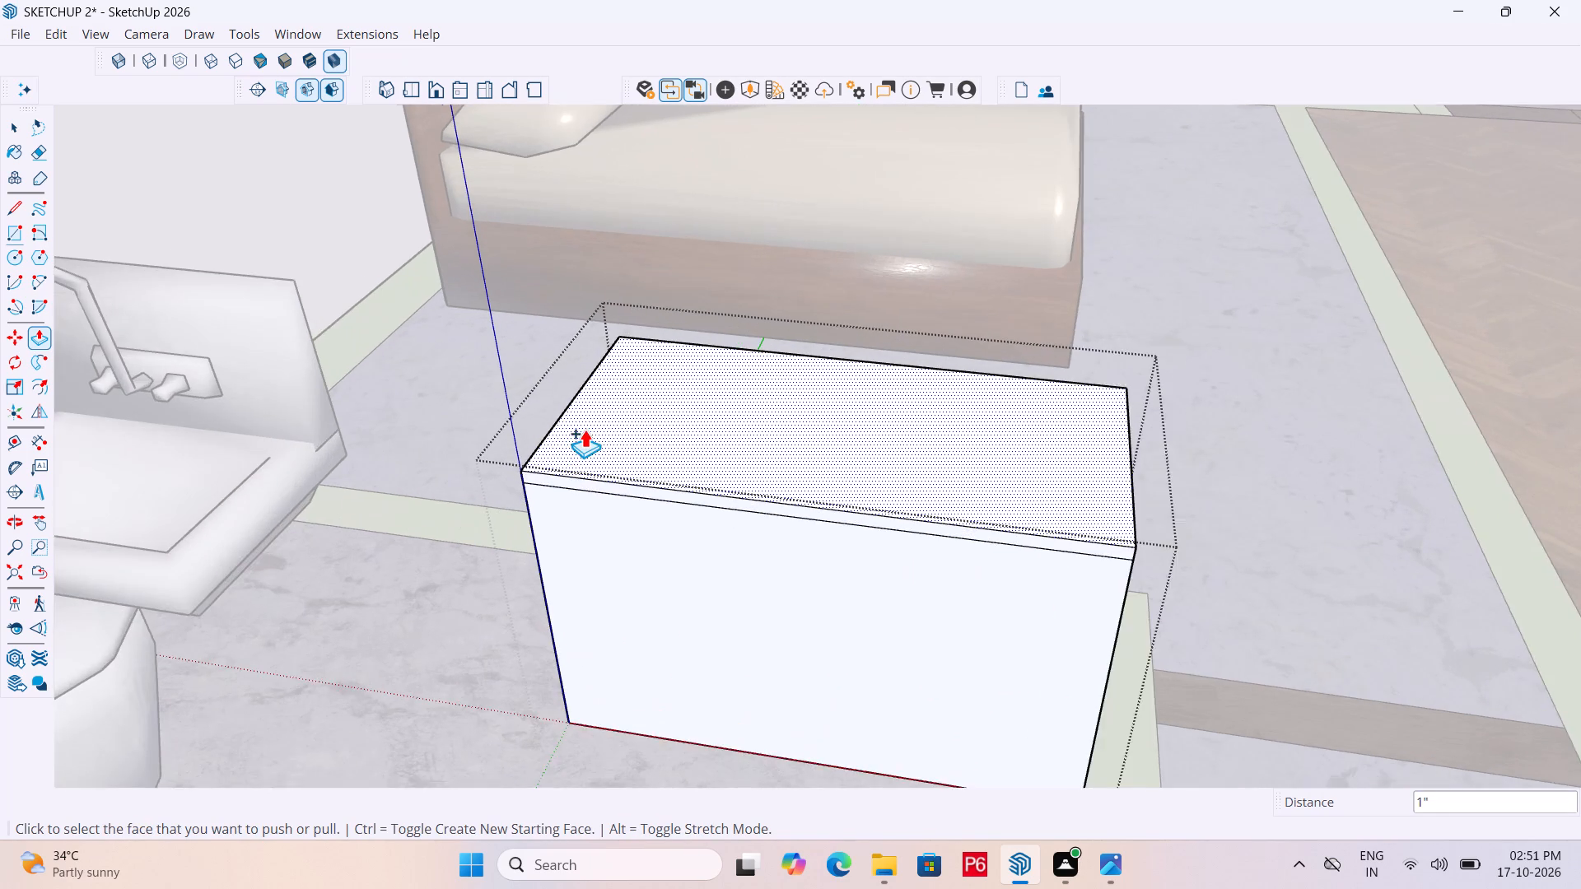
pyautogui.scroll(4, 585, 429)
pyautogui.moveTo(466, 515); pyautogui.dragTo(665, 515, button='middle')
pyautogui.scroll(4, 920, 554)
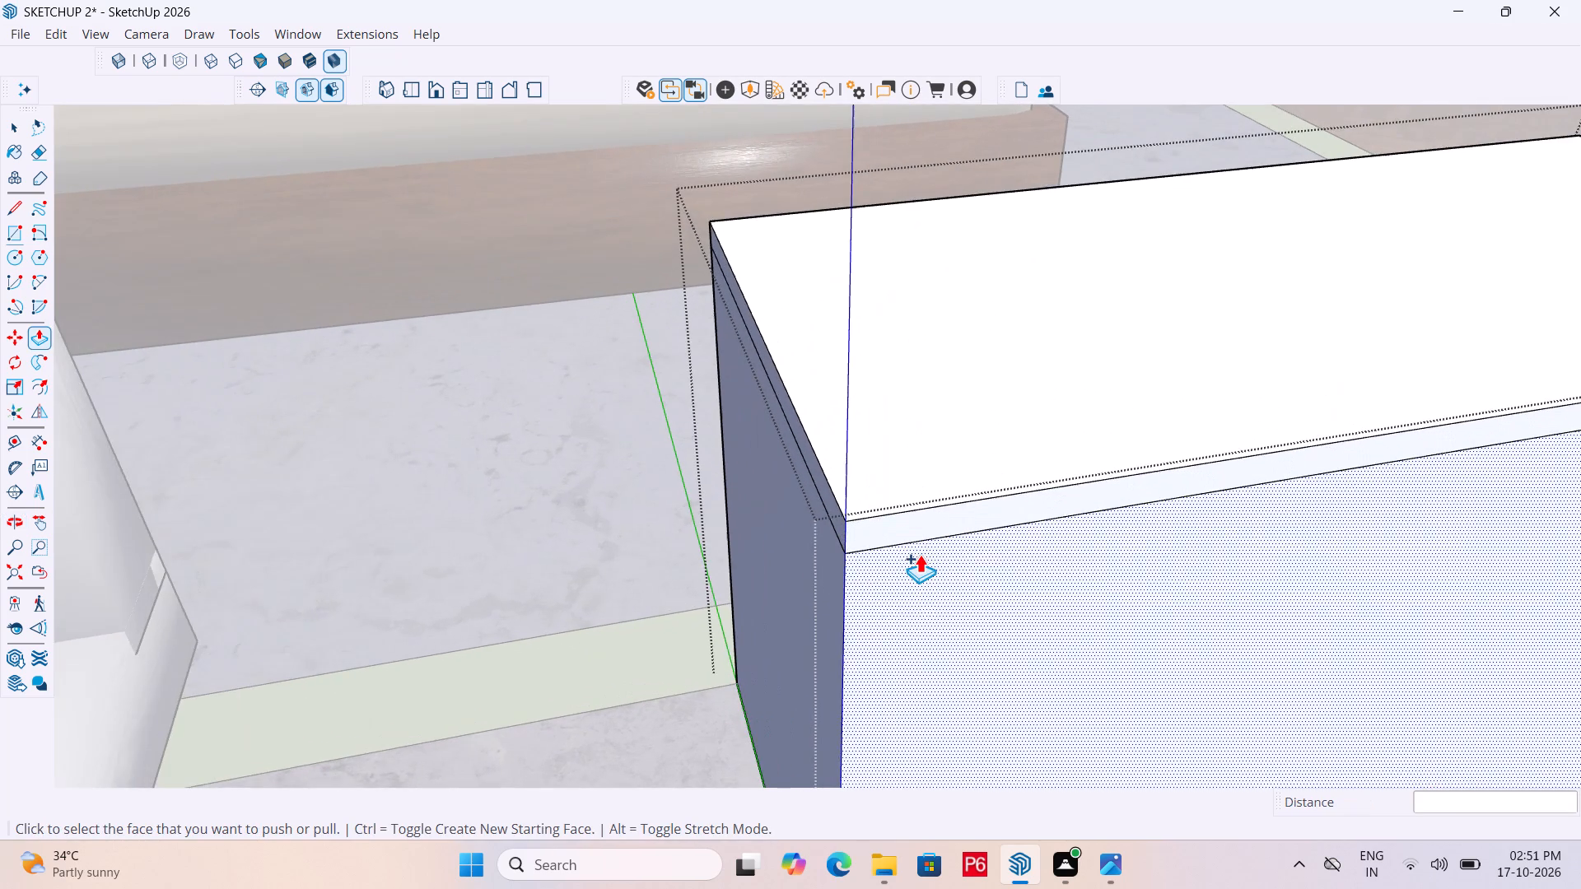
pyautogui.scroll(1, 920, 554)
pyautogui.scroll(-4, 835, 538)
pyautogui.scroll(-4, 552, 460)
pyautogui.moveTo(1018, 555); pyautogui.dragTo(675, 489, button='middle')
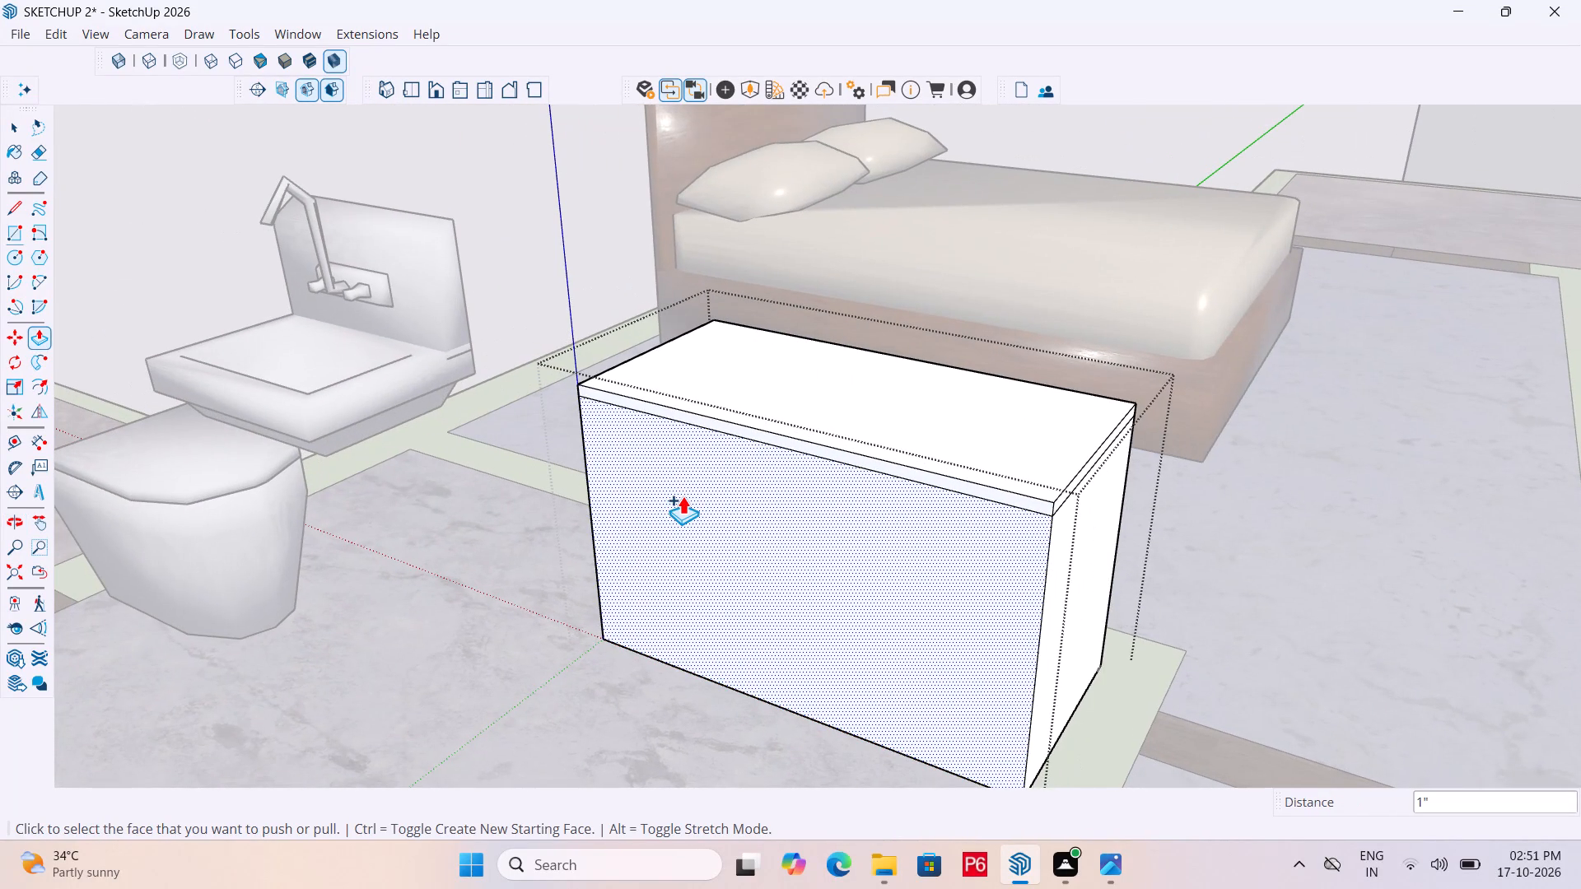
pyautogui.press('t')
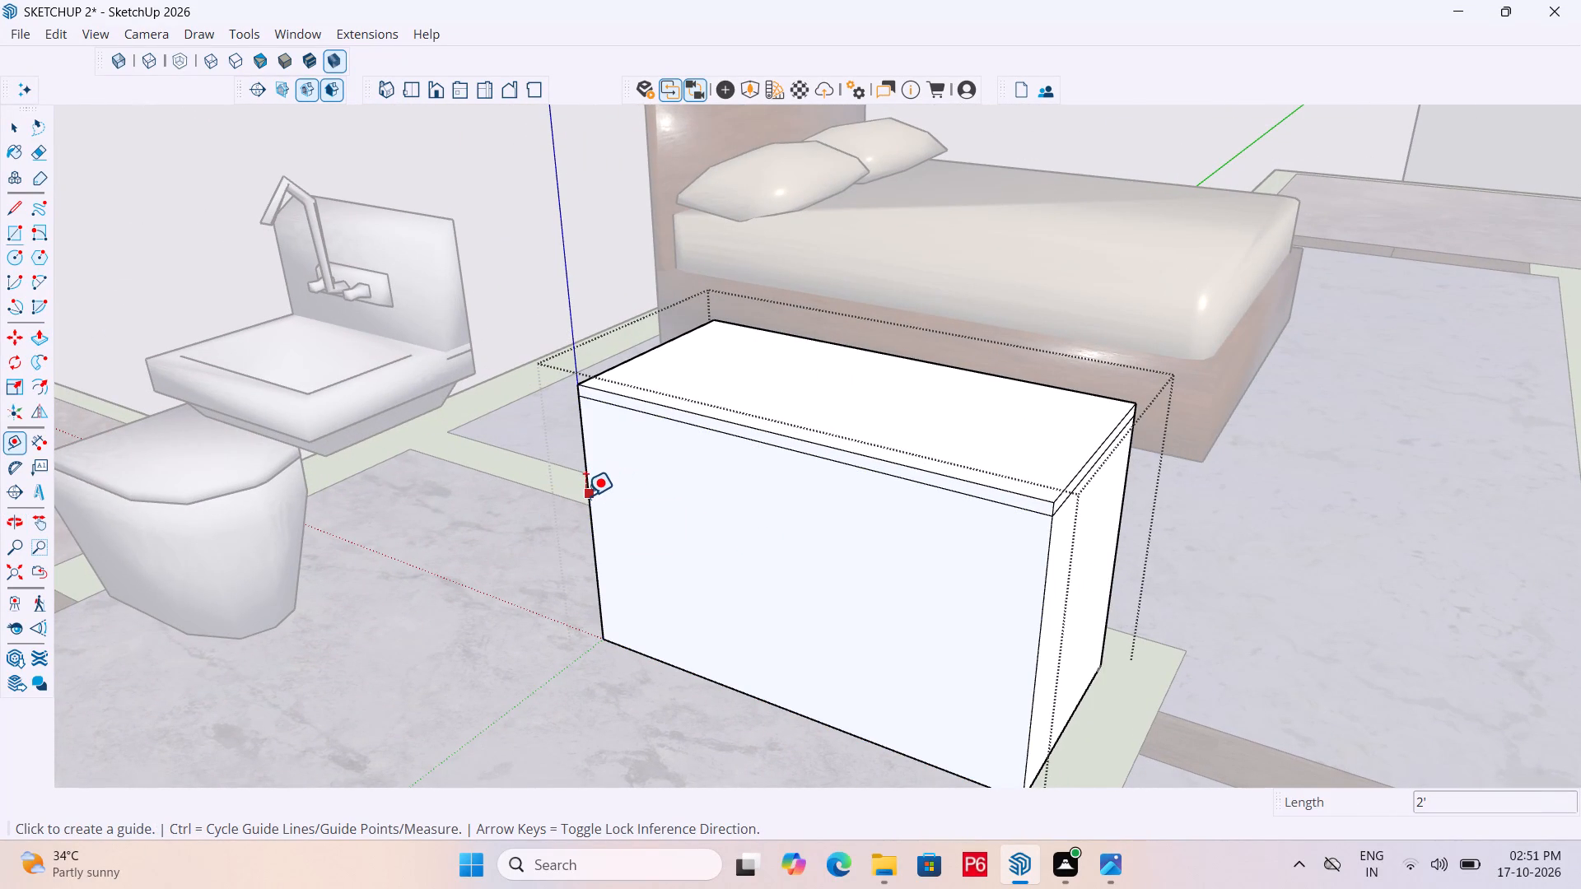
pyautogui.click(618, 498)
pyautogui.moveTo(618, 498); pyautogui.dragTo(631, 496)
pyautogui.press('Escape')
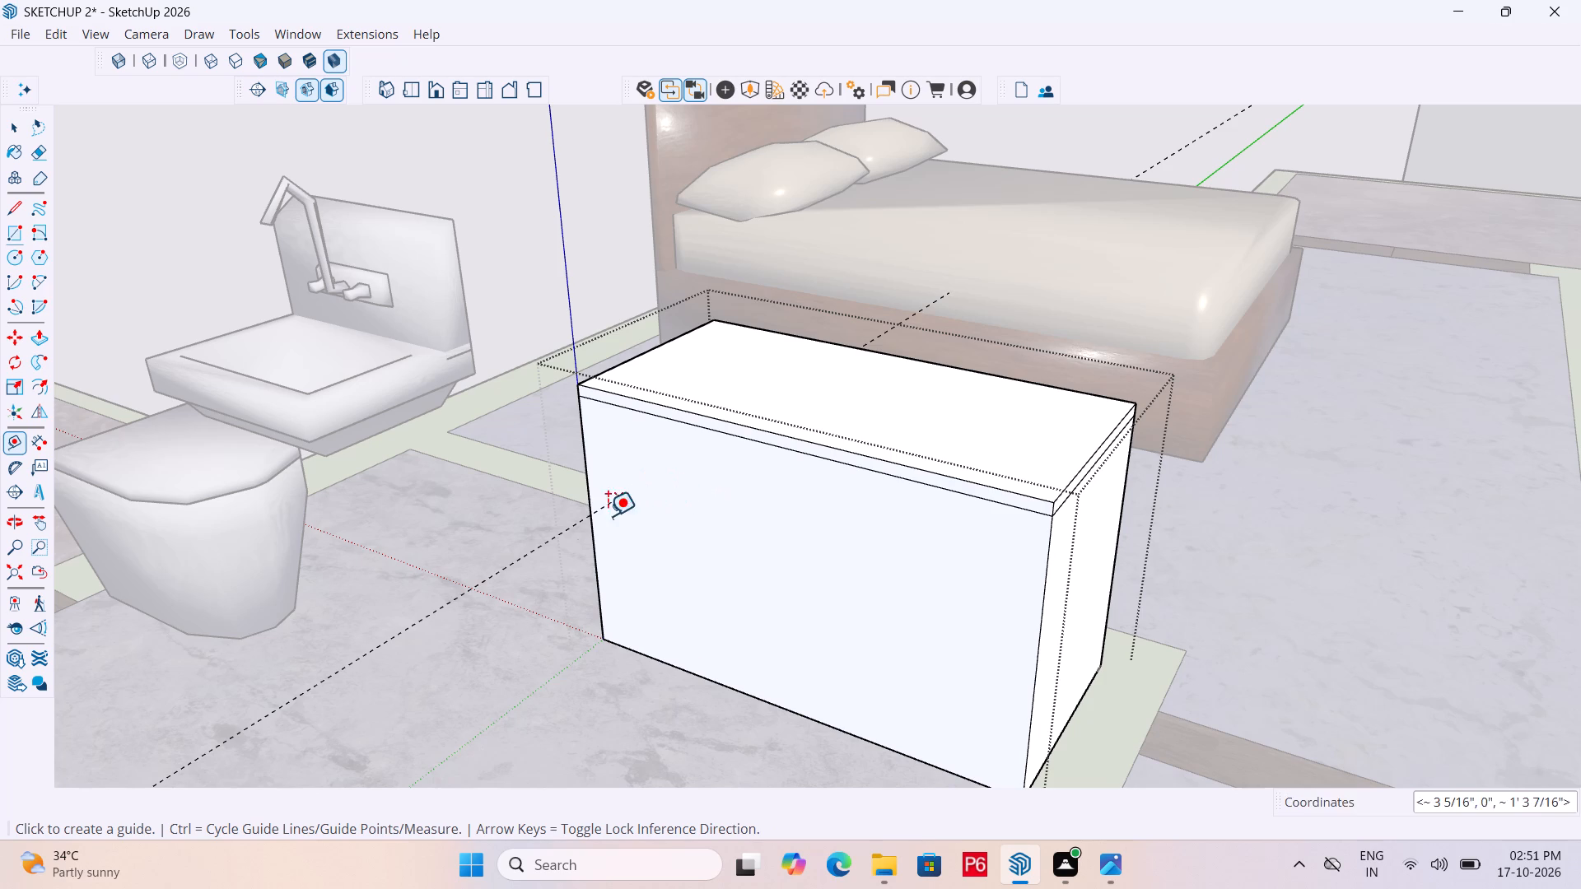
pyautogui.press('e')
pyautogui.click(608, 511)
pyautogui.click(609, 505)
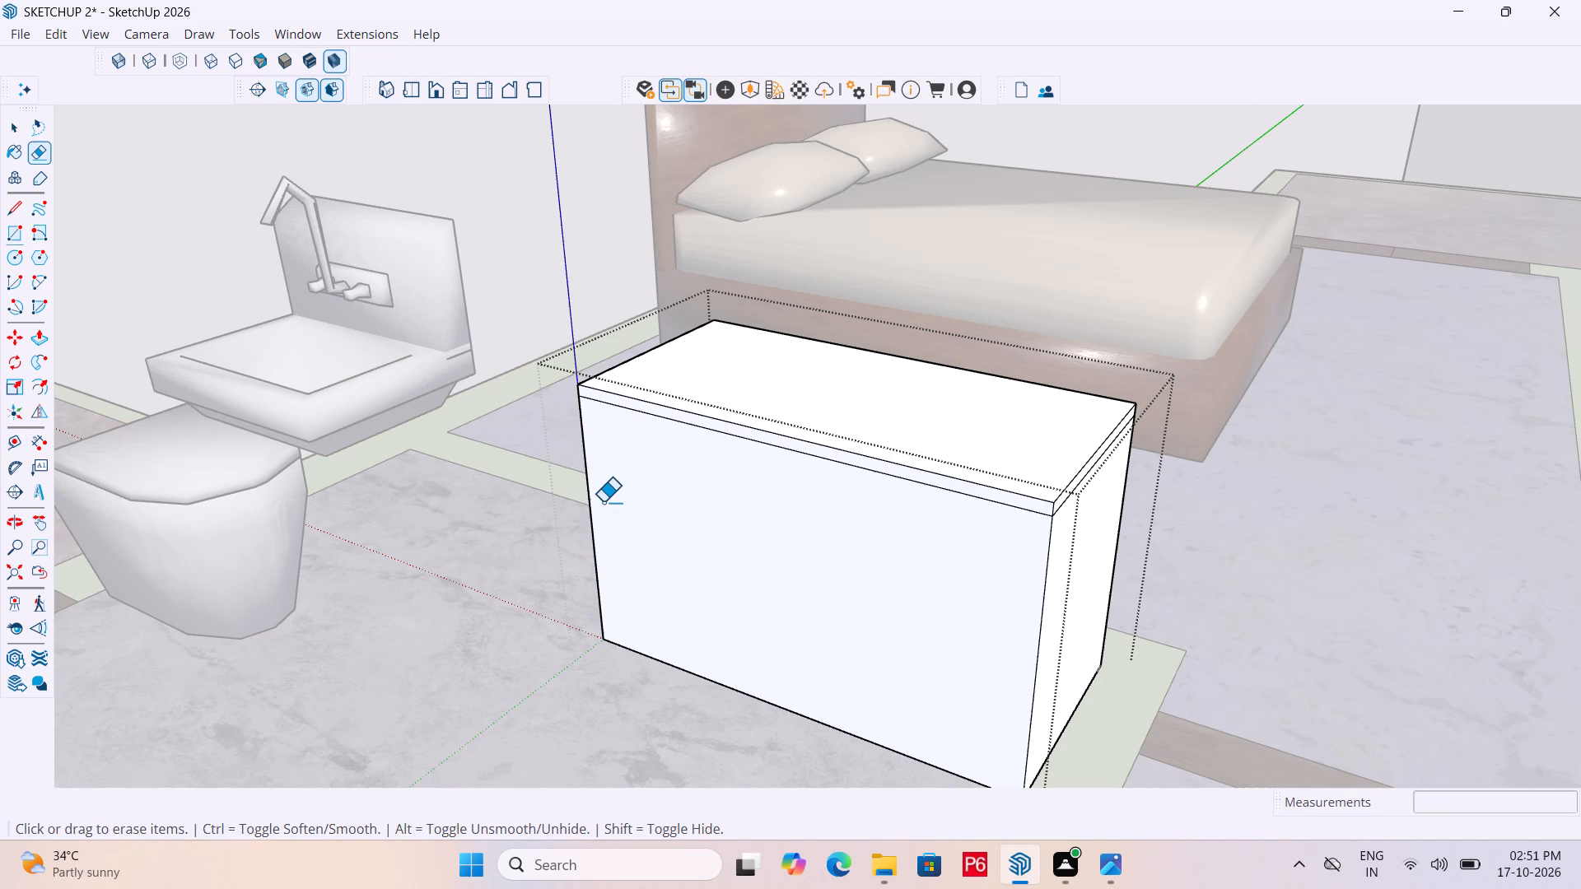
# Place a vertical guide at the middle of the cabinet's front face, about 1' 8" from its toilet-side edge.
pyautogui.press('t')
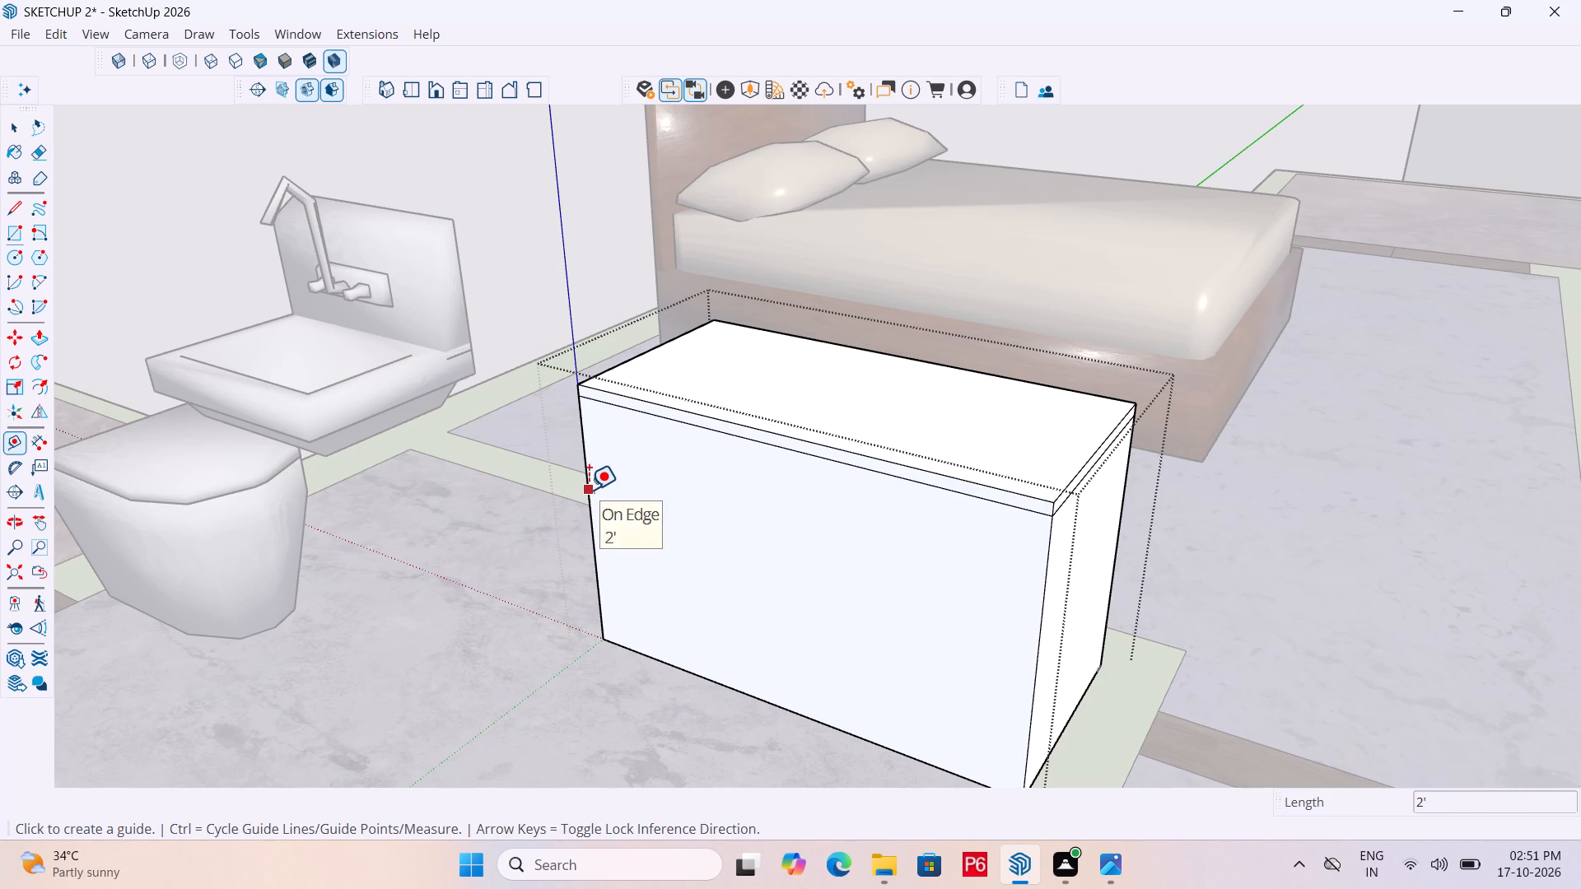
pyautogui.click(589, 490)
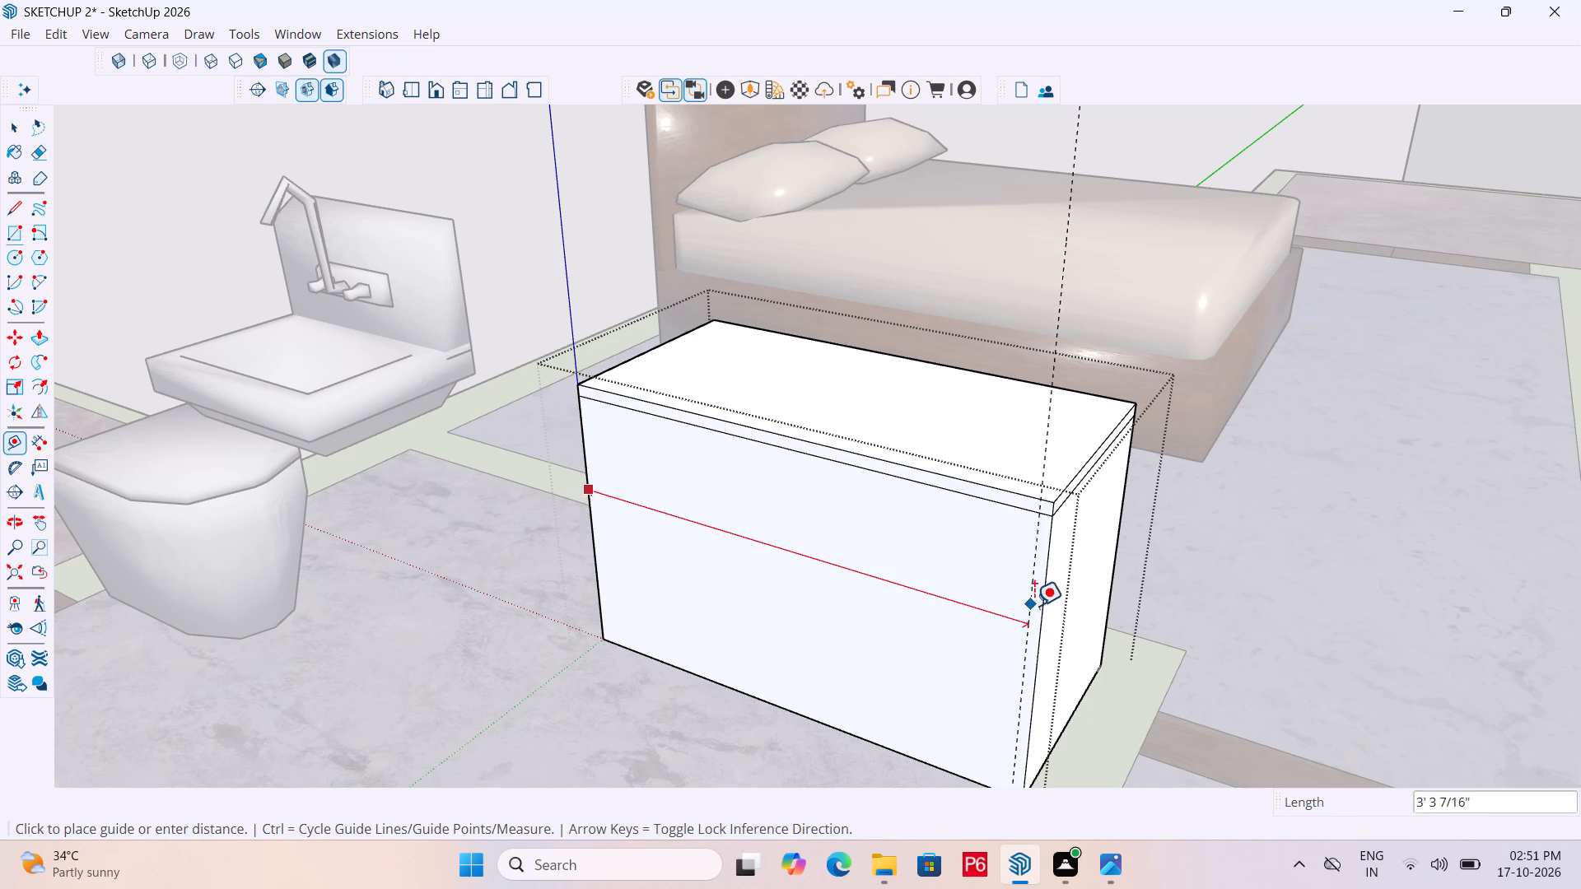
pyautogui.click(790, 450)
pyautogui.press('space')
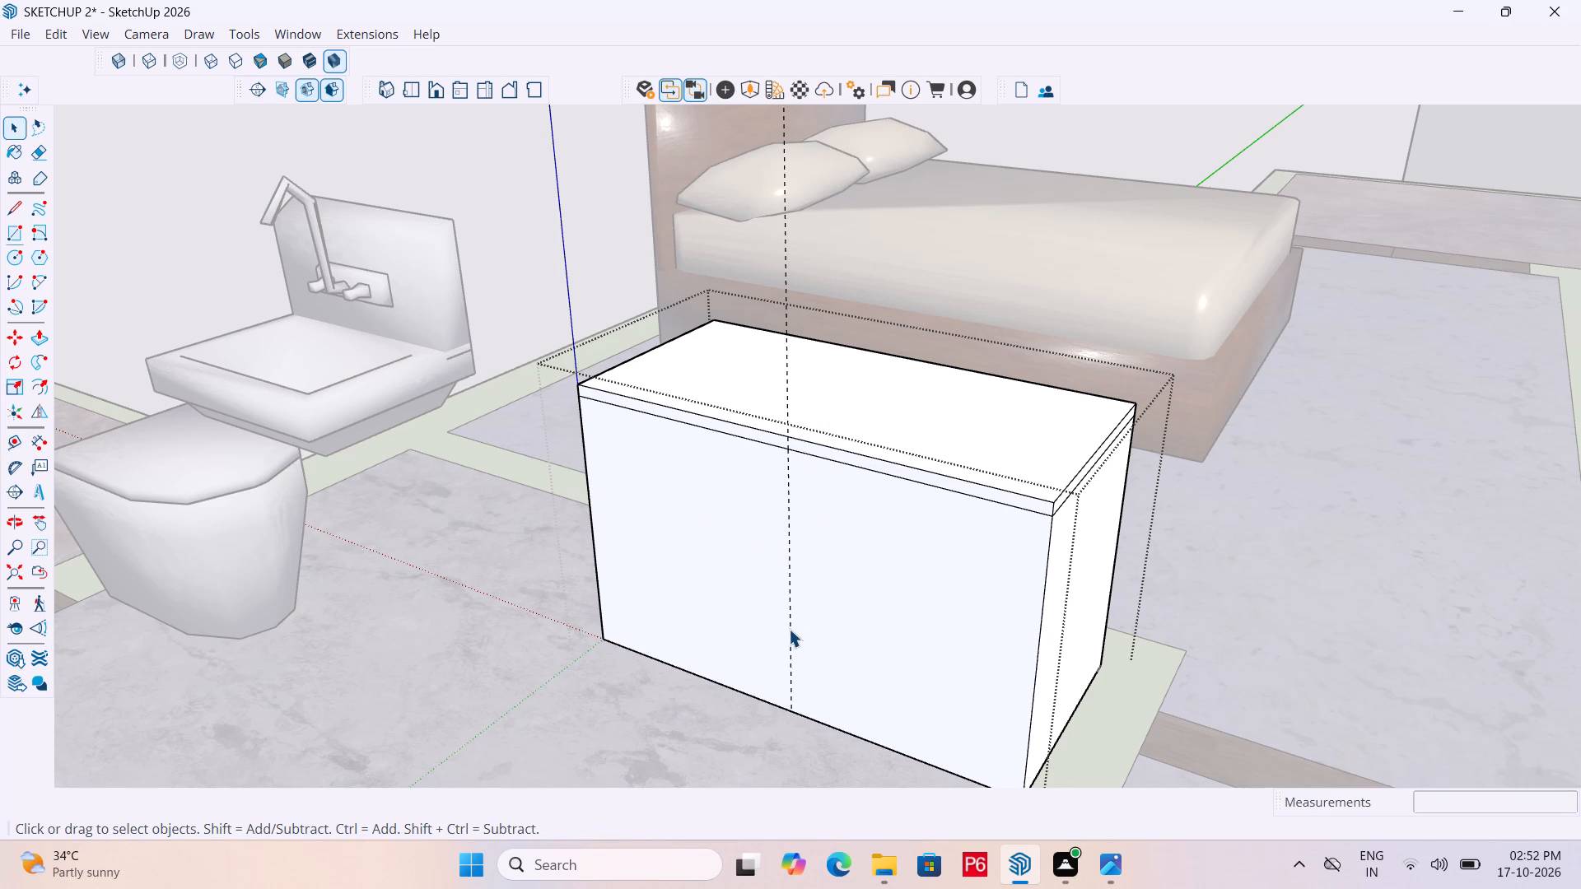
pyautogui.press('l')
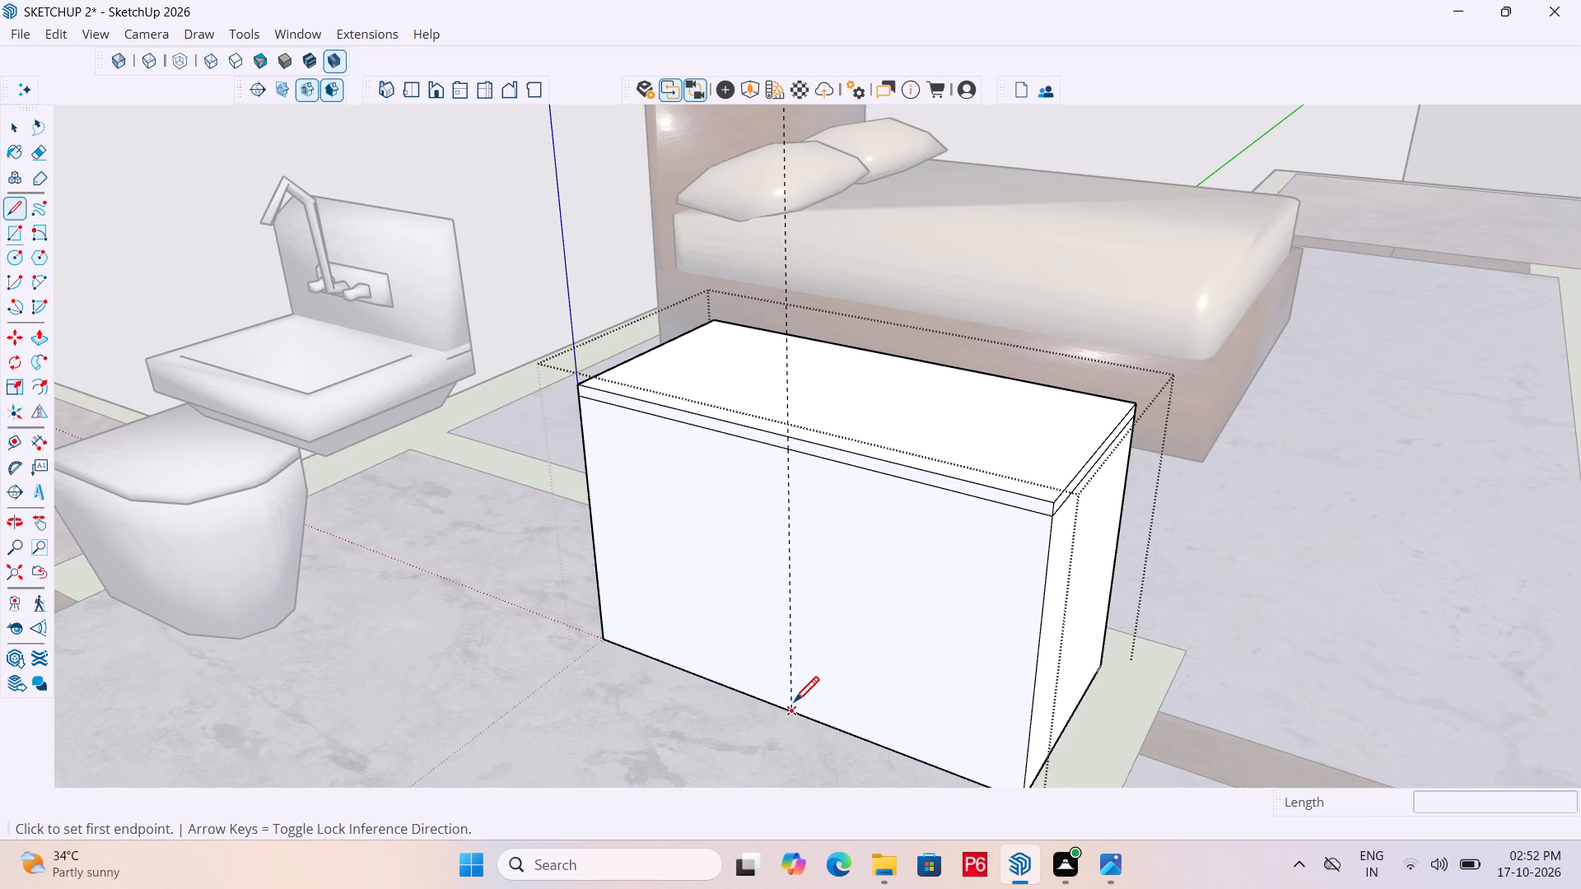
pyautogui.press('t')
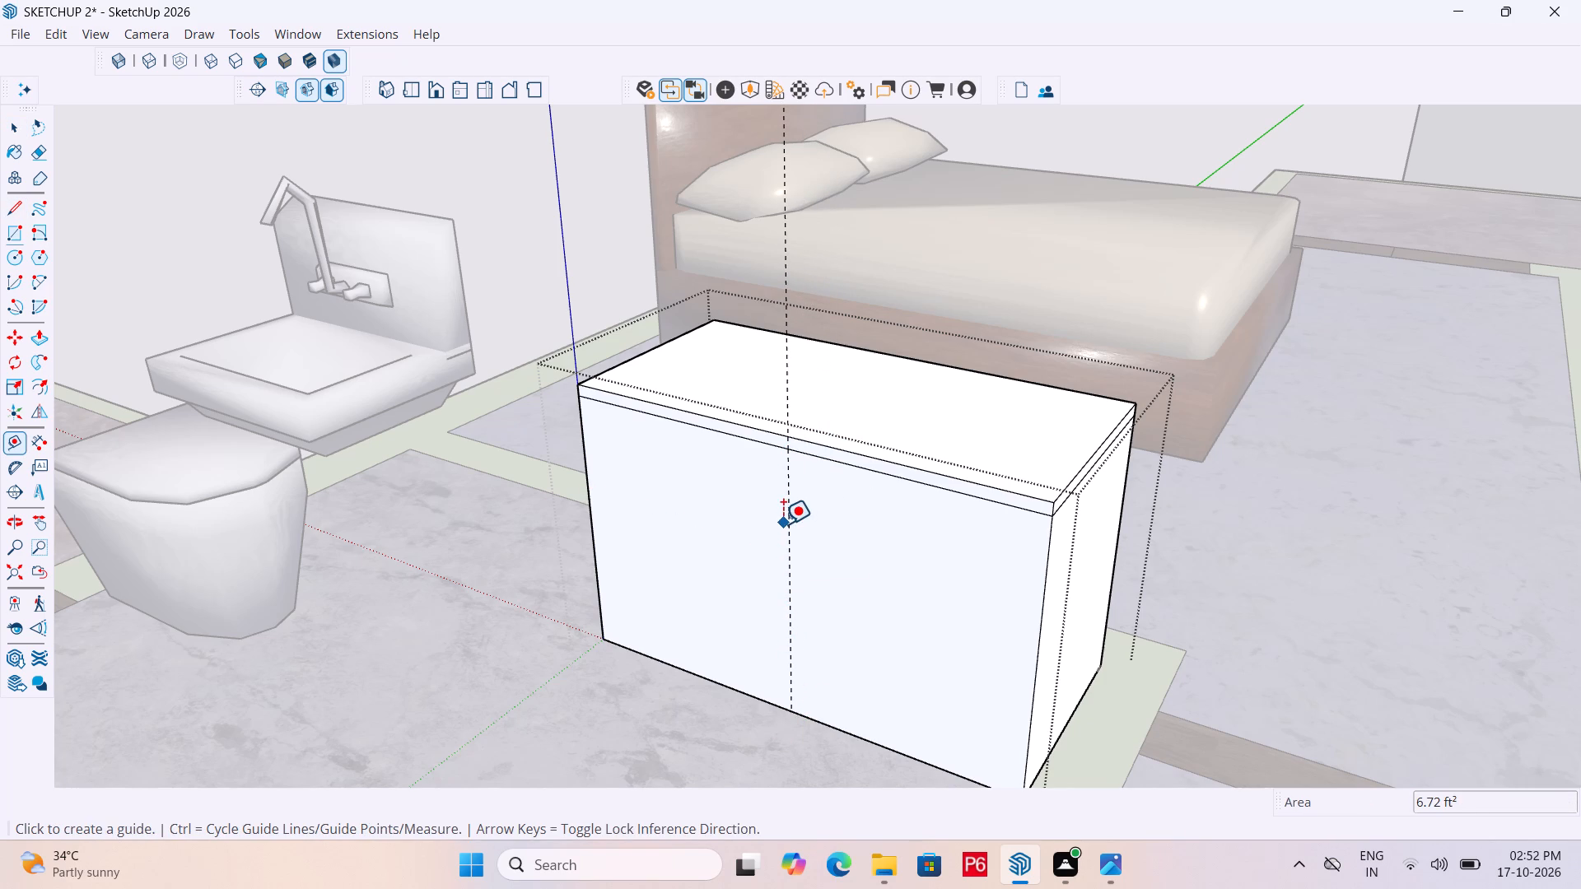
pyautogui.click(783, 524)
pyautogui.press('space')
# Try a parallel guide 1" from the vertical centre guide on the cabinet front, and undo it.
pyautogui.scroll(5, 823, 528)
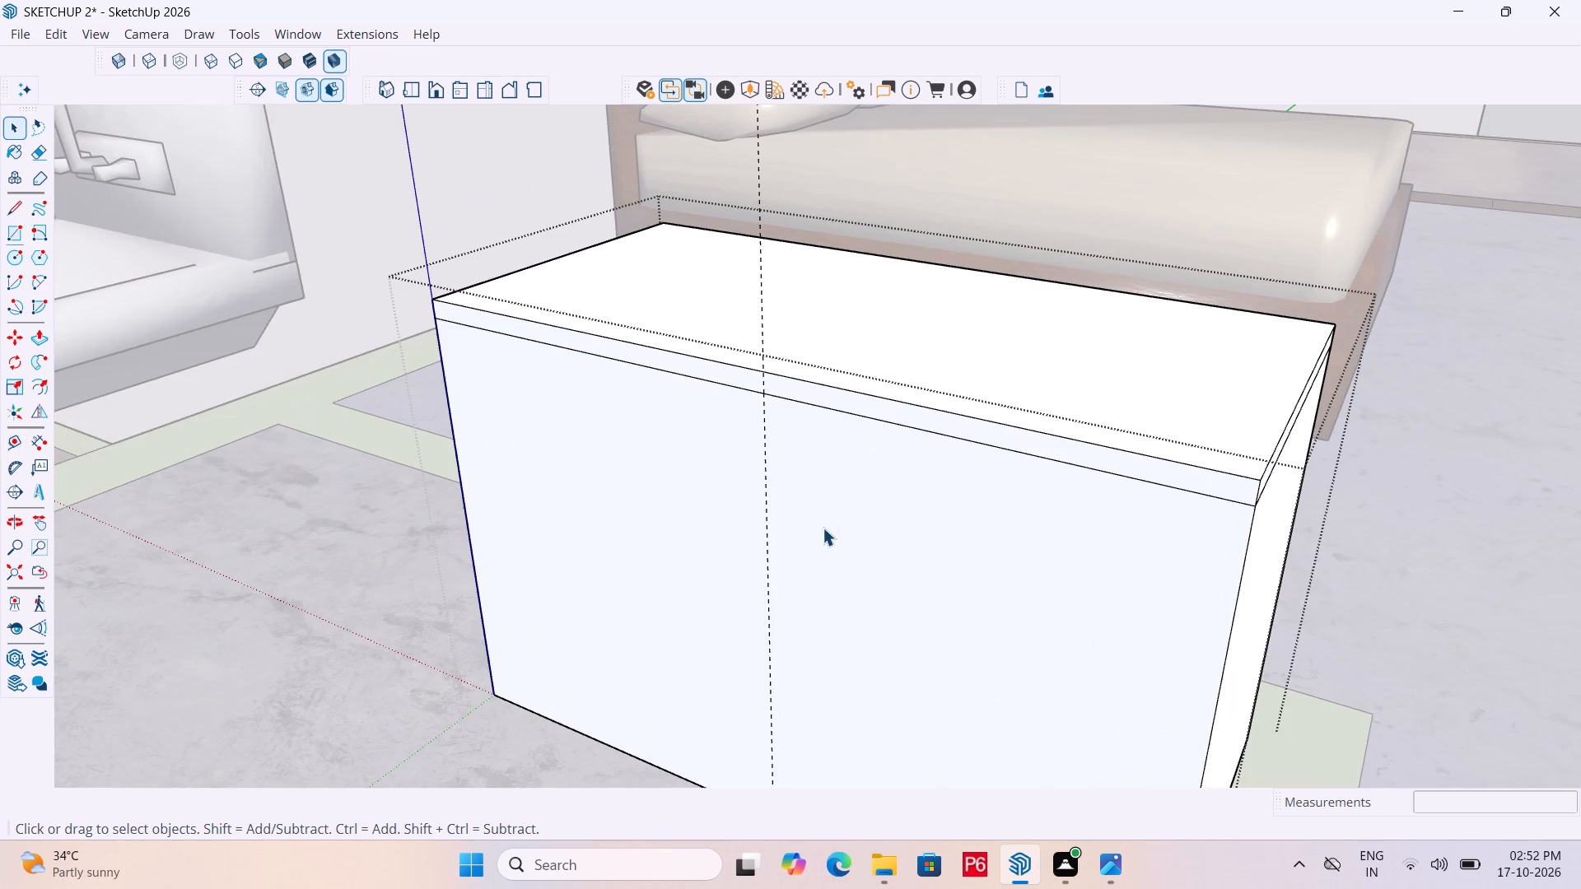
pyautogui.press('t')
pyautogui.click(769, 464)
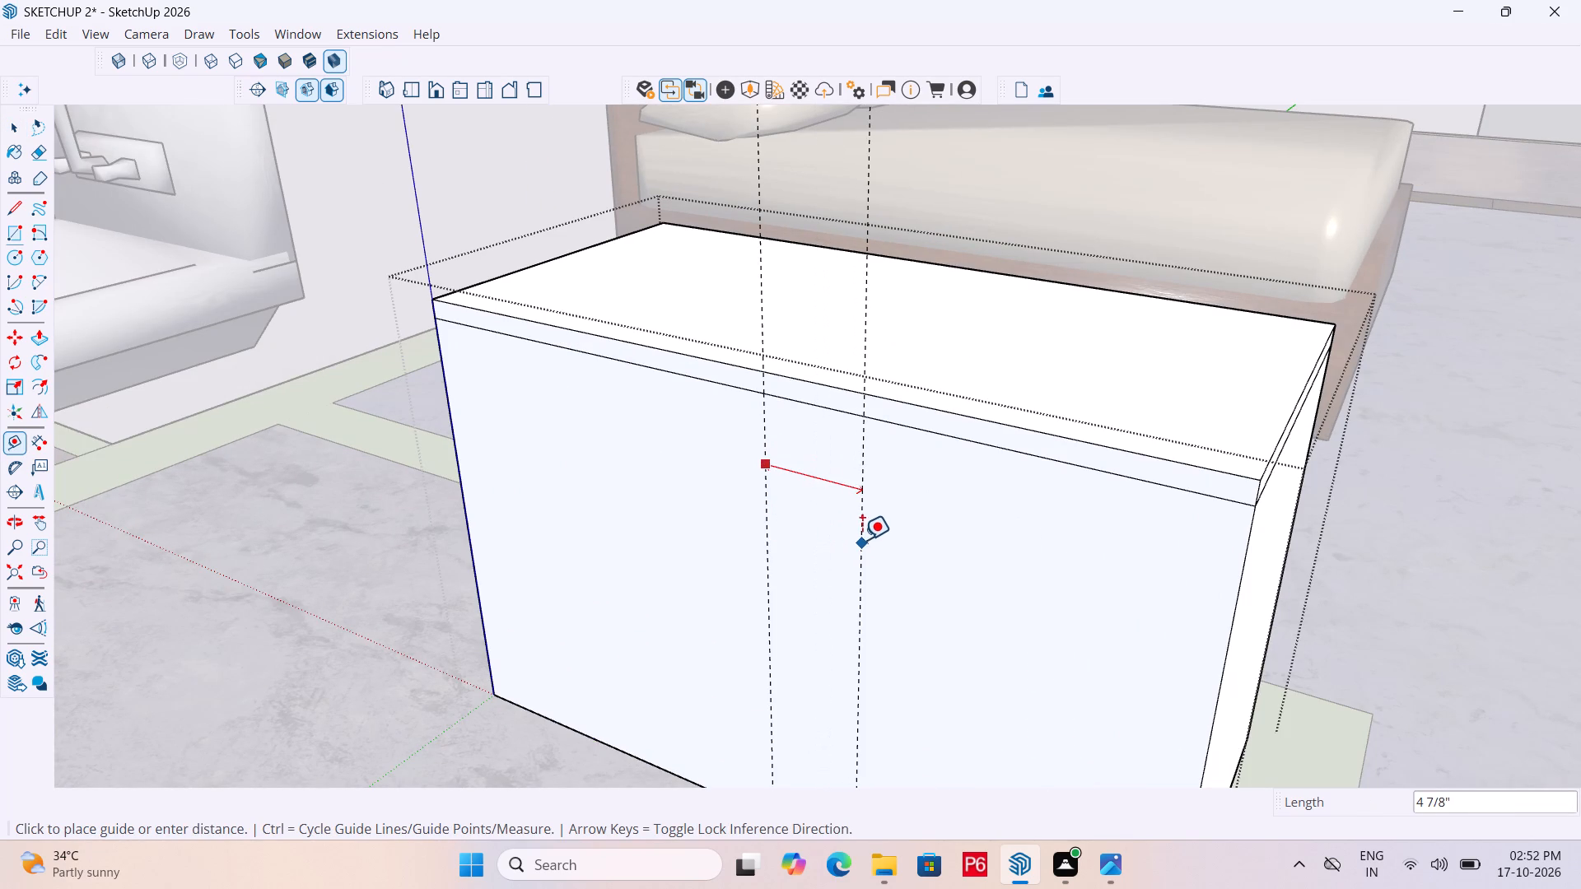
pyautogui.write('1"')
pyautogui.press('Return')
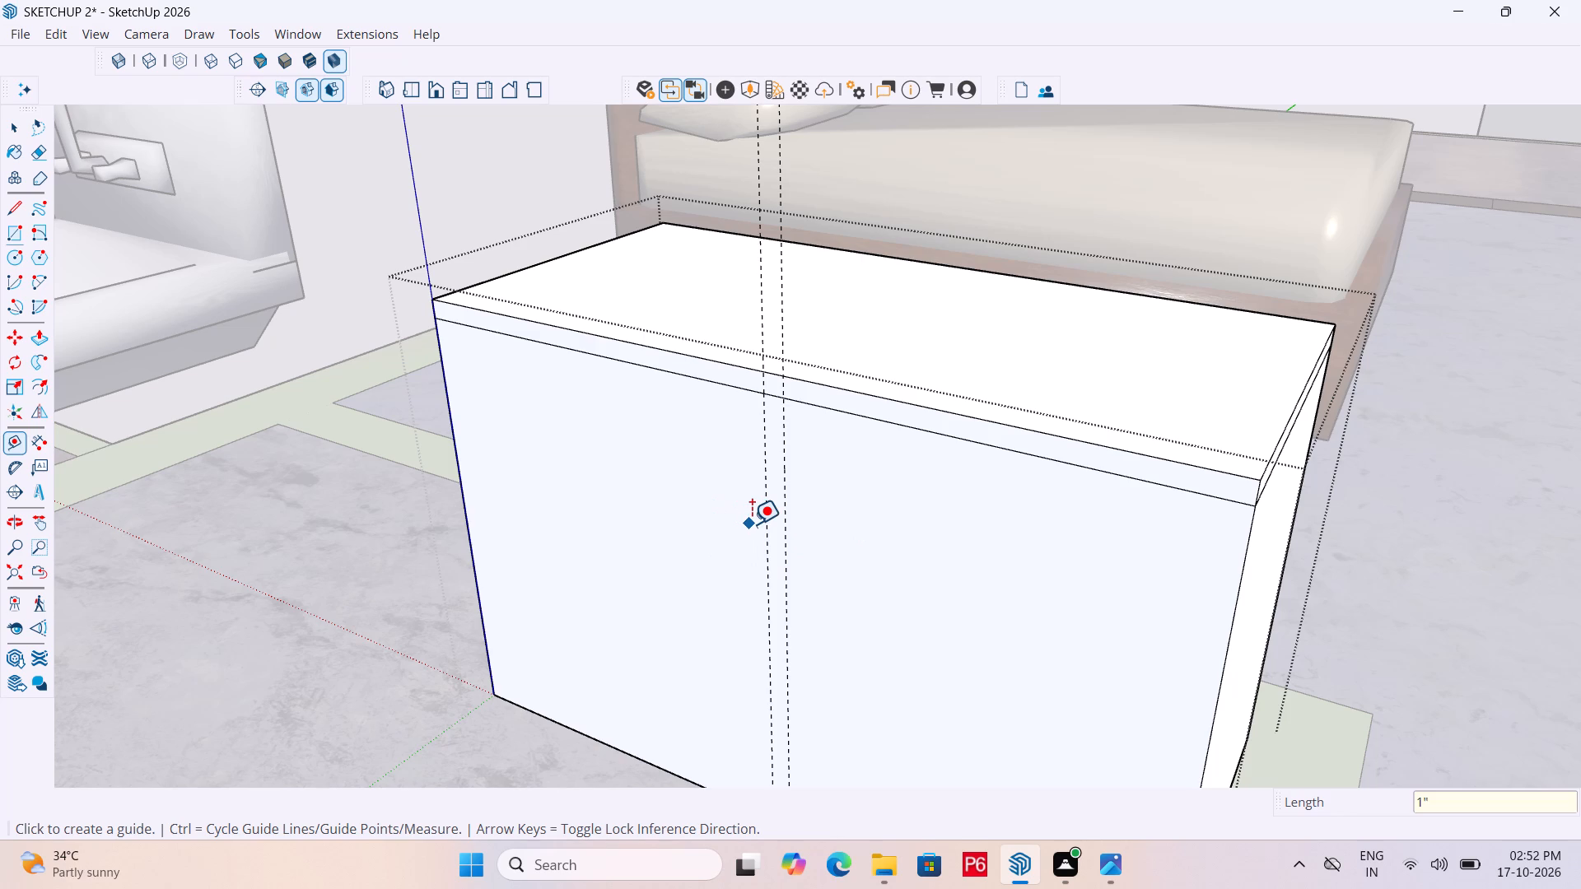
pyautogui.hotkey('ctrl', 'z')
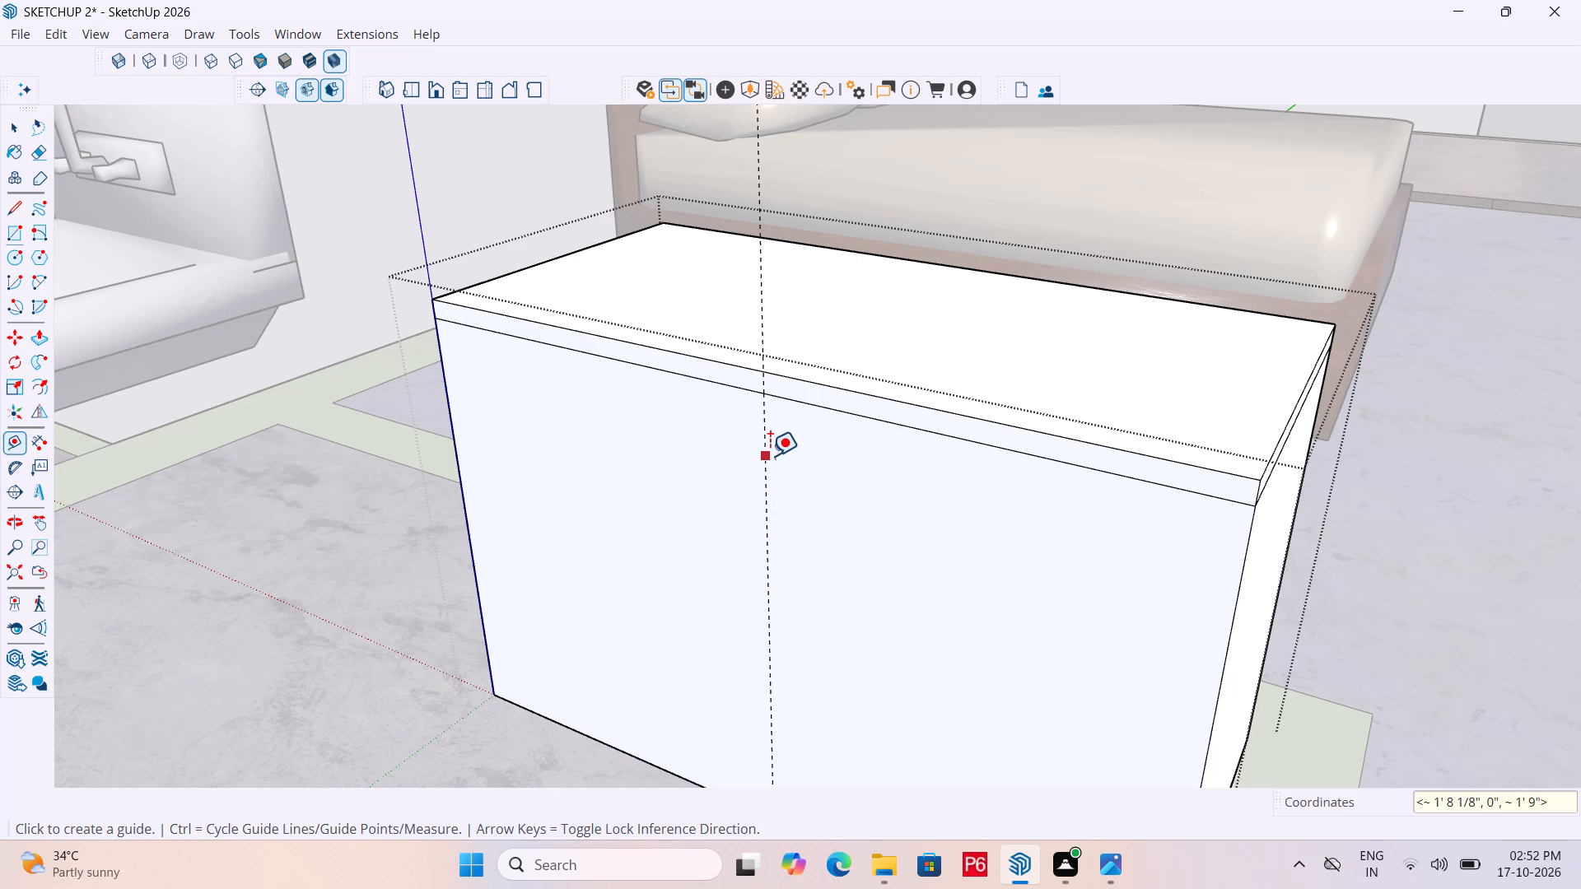
# Place two parallel guides on the cabinet front, each offset 0.6" to either side of the vertical centre guide.
pyautogui.click(770, 456)
pyautogui.write('0.6"')
pyautogui.press('Return')
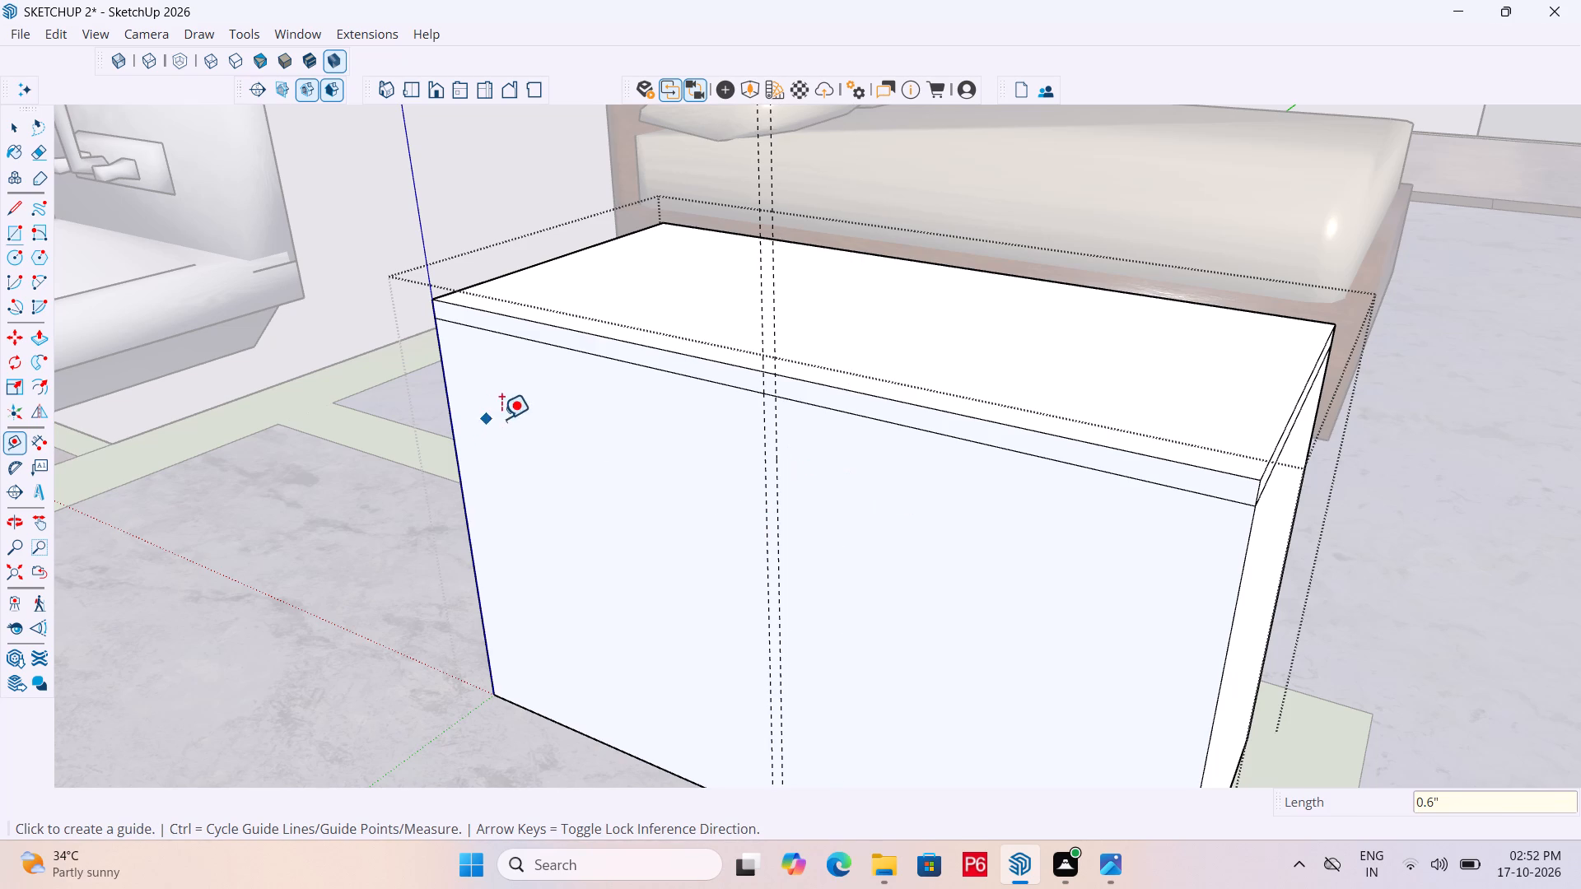
pyautogui.scroll(4, 713, 458)
pyautogui.click(780, 458)
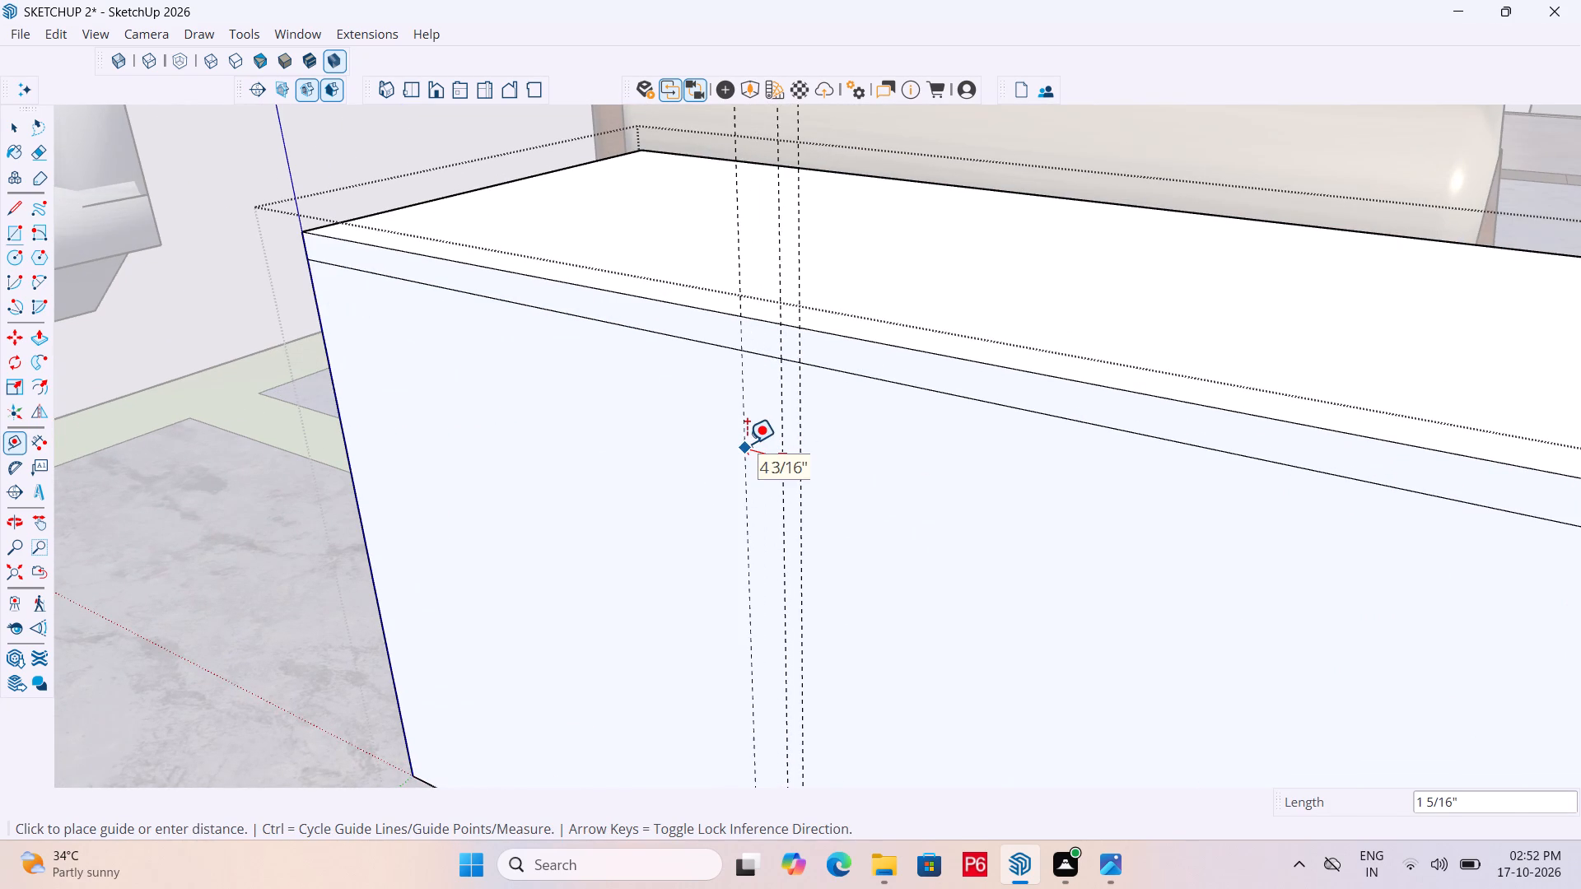
pyautogui.write('0.6"')
pyautogui.press('Return')
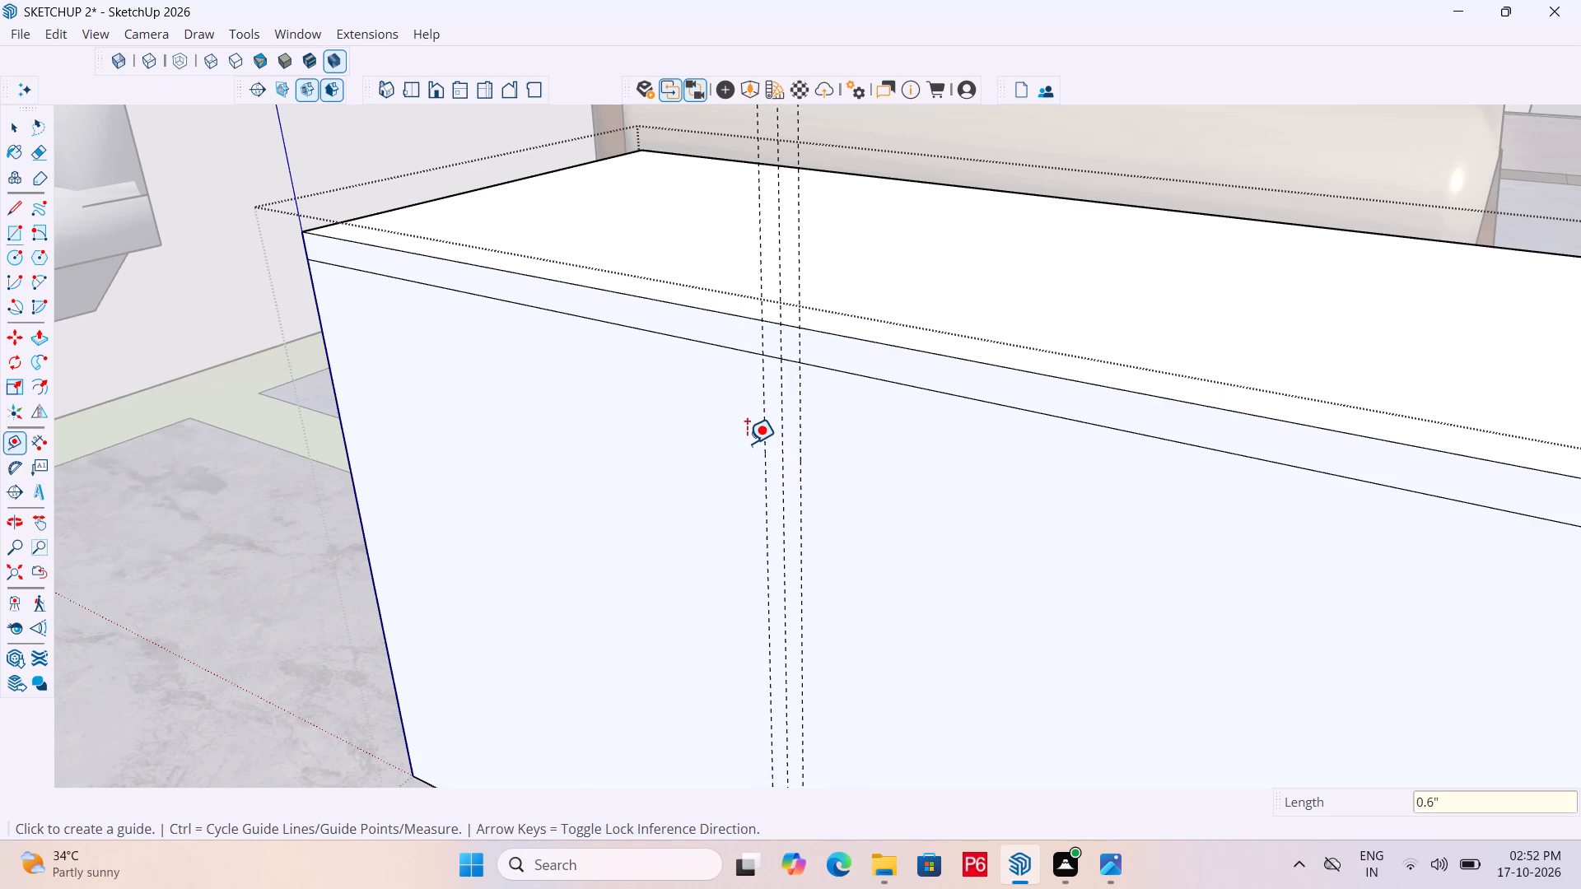
# Erase the vertical centre guide between the two offset guides on the cabinet front.
pyautogui.scroll(-2, 711, 339)
pyautogui.press('Escape')
pyautogui.scroll(2, 772, 430)
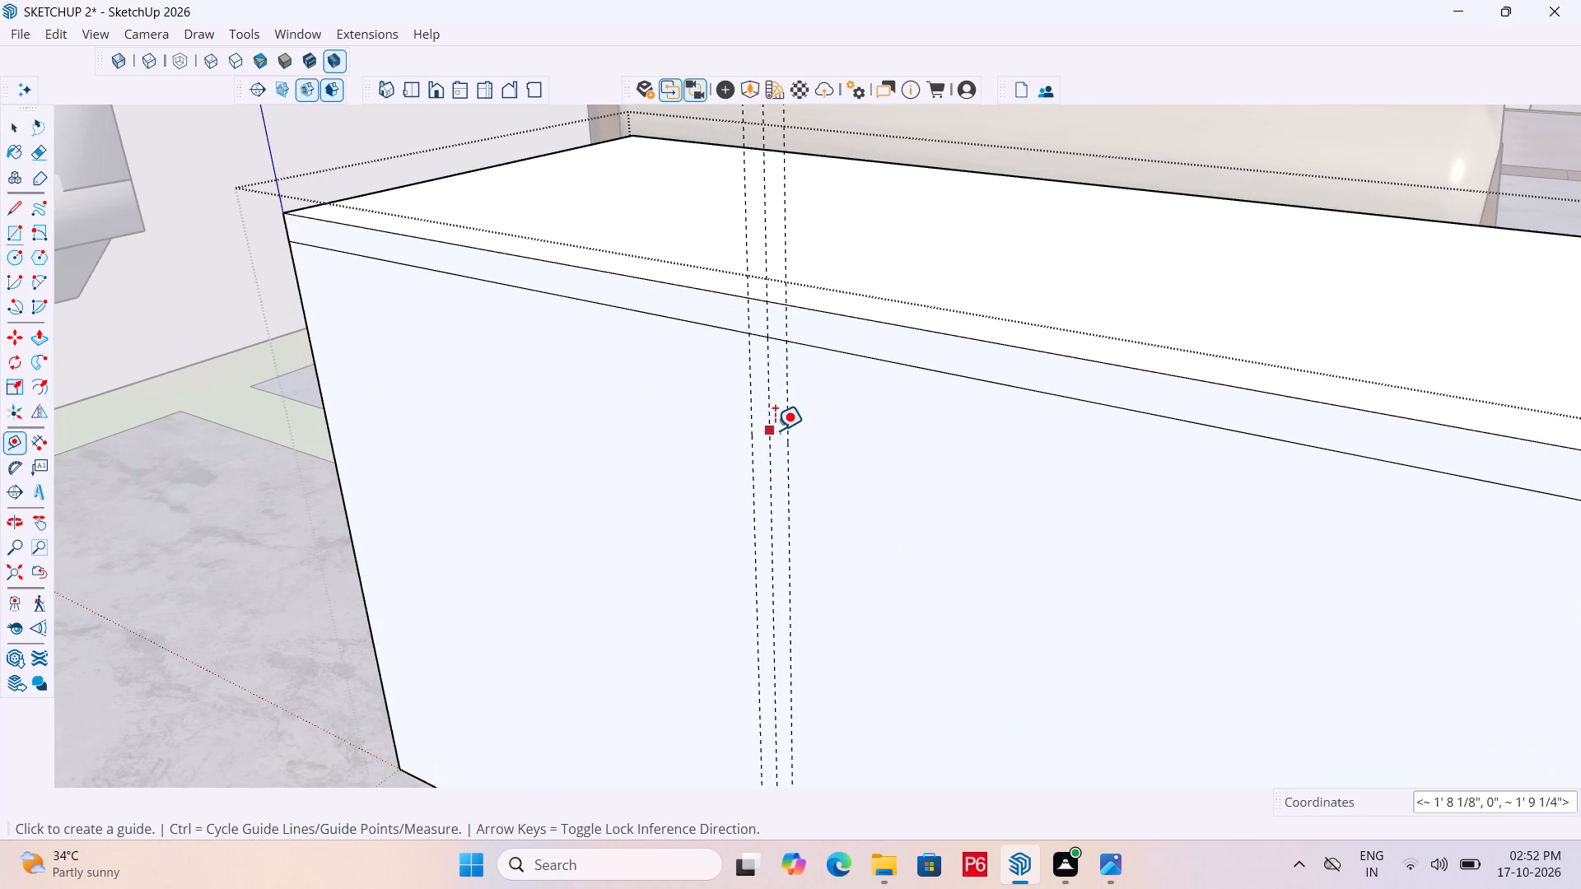
pyautogui.press('e')
pyautogui.doubleClick(767, 391)
pyautogui.scroll(-5, 763, 397)
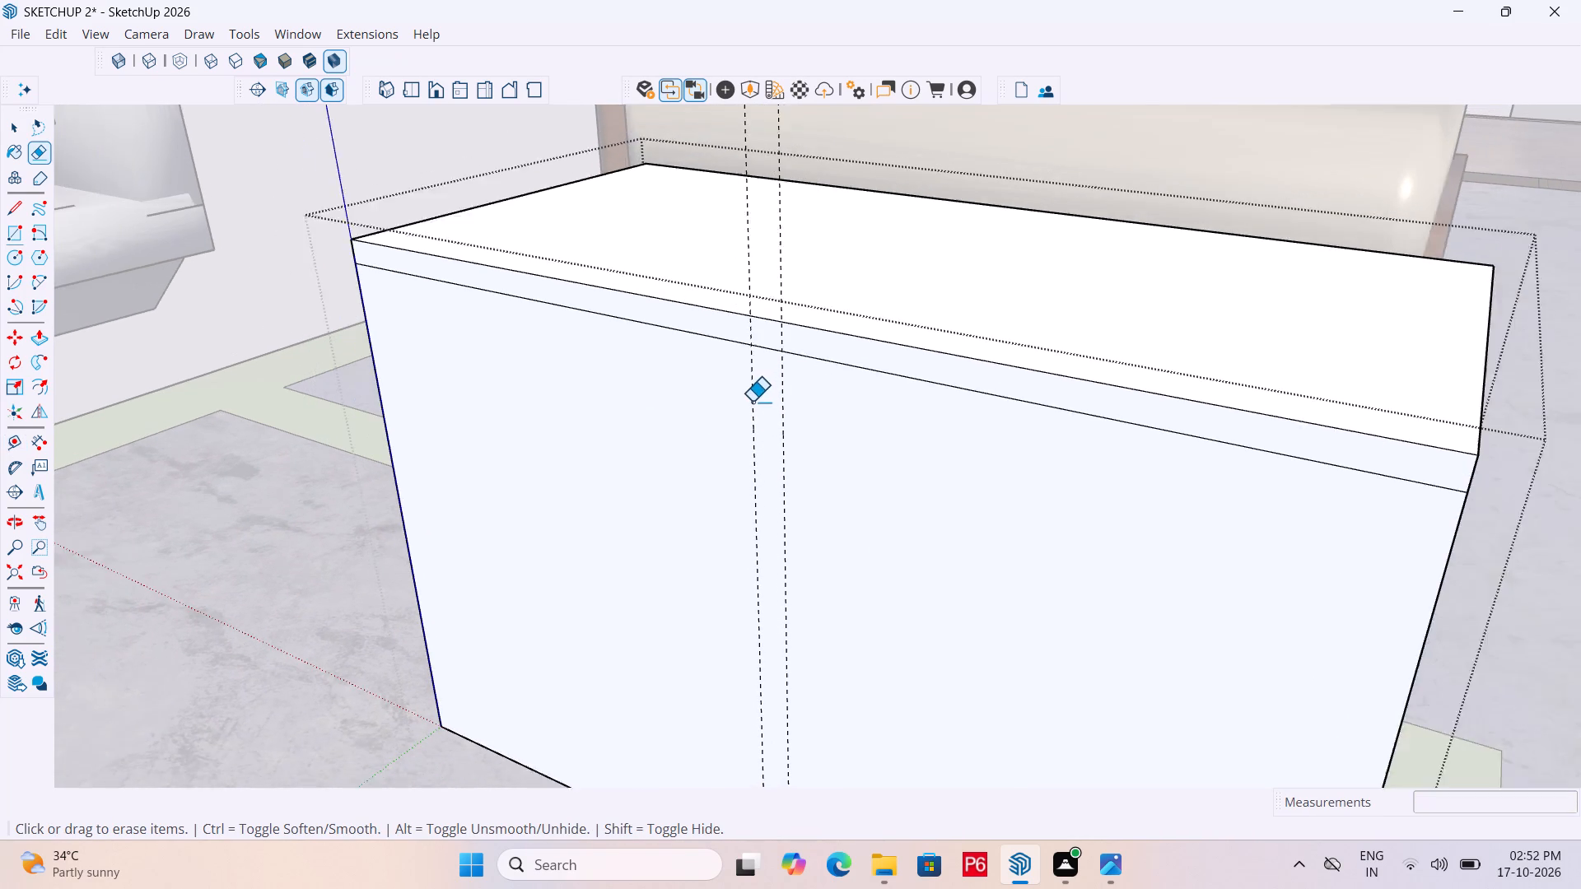
# Save the model.
pyautogui.hotkey('ctrl', 's')
pyautogui.hotkey('ctrl', 's')
# Draw a vertical rectangle about 1 3/16" by 2' between the two guides, from below the countertop slab to the cabinet's bottom edge.
pyautogui.scroll(-8, 683, 365)
pyautogui.press('r')
pyautogui.scroll(9, 736, 373)
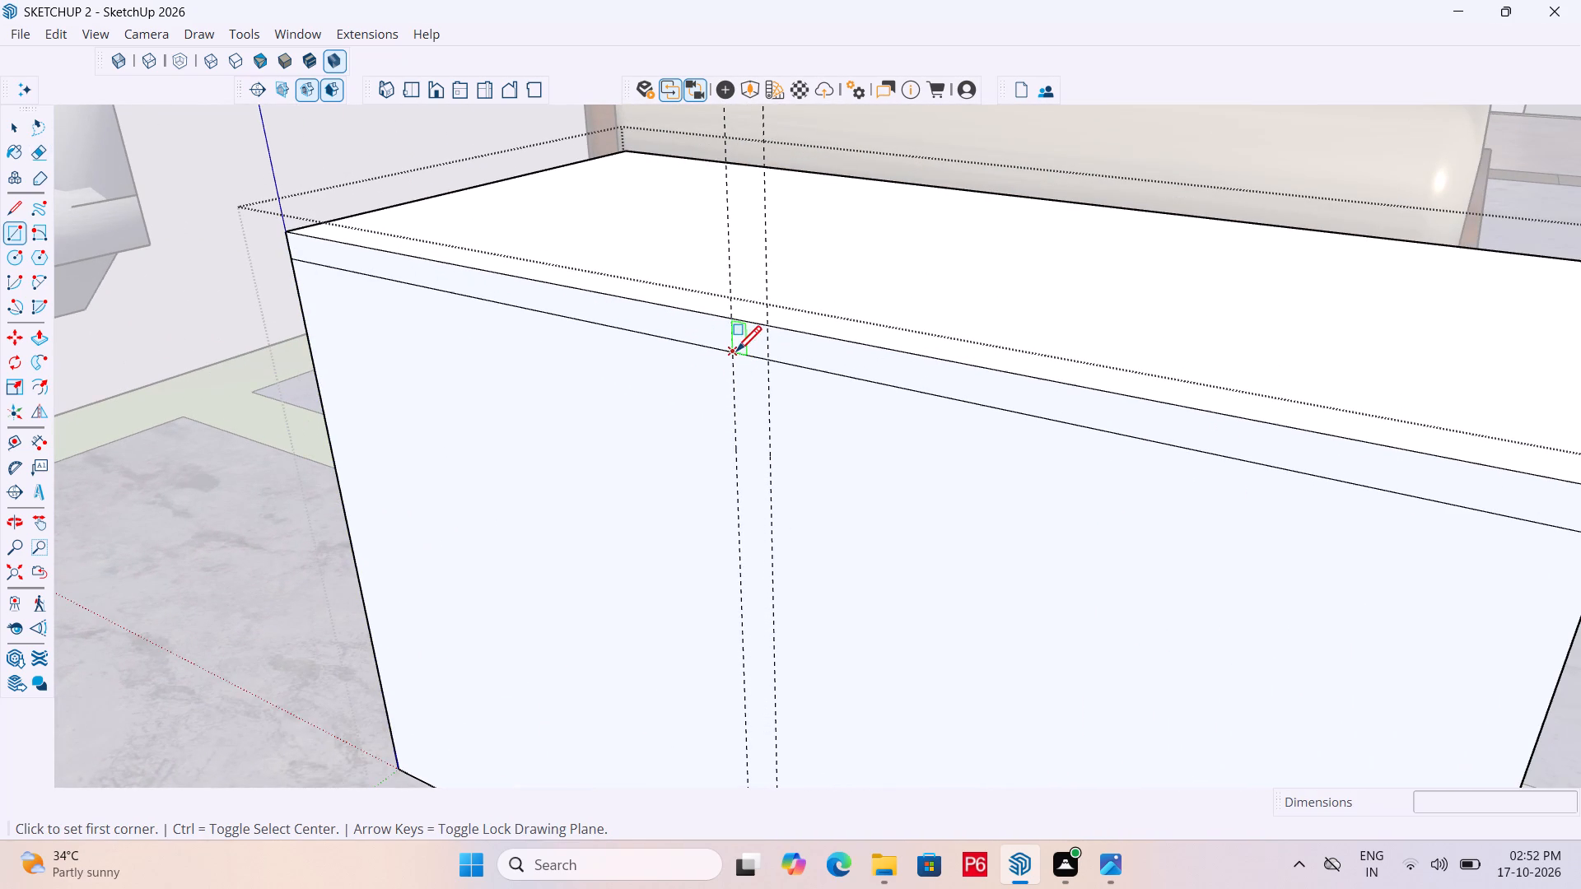
pyautogui.click(736, 351)
pyautogui.scroll(-7, 765, 422)
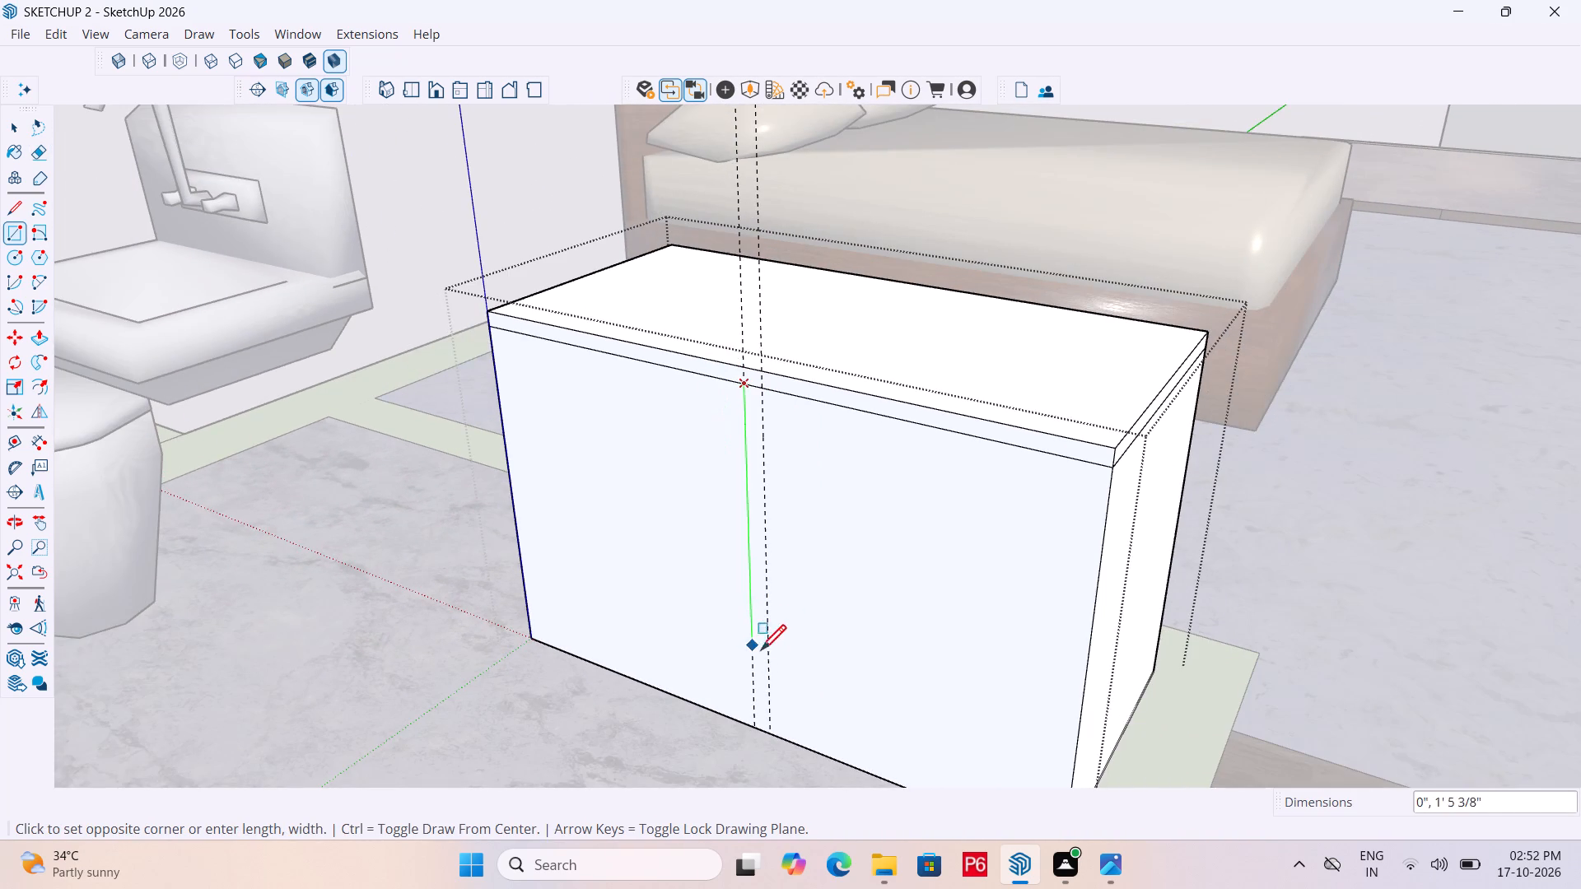
pyautogui.scroll(9, 764, 673)
pyautogui.click(778, 766)
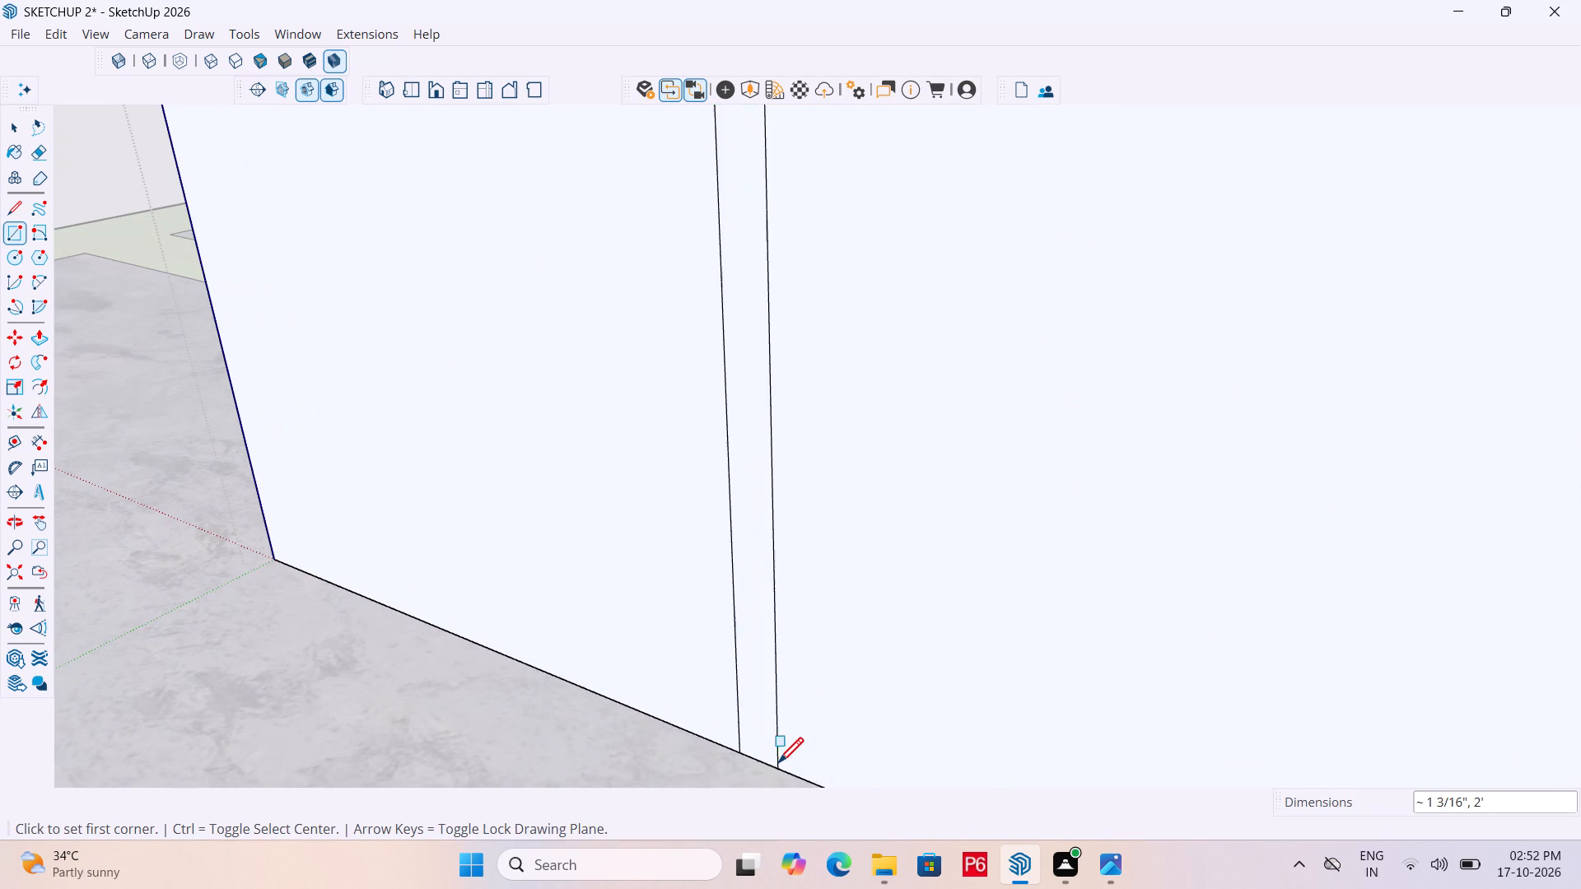
pyautogui.scroll(-6, 816, 610)
pyautogui.press('space')
pyautogui.scroll(-4, 789, 649)
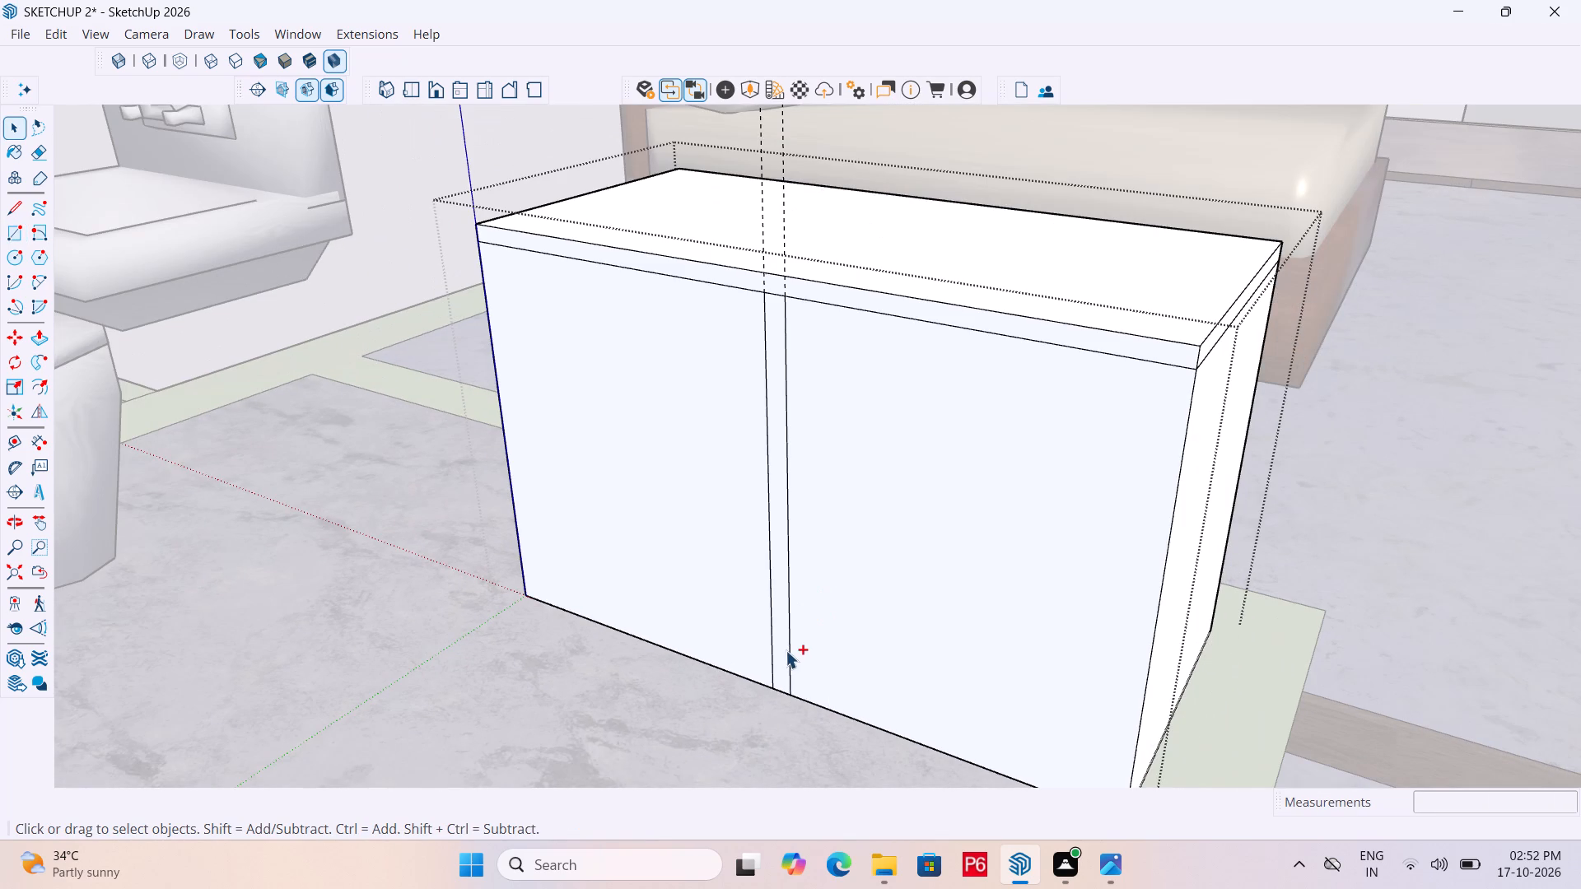
# Save the model with the centre strip on the cabinet front.
pyautogui.hotkey('ctrl', 's')
pyautogui.hotkey('ctrl', 's')
# Erase the two remaining vertical guides at the cabinet's centre strip.
pyautogui.press('e')
pyautogui.moveTo(791, 221); pyautogui.dragTo(781, 214)
pyautogui.moveTo(763, 199); pyautogui.dragTo(756, 197)
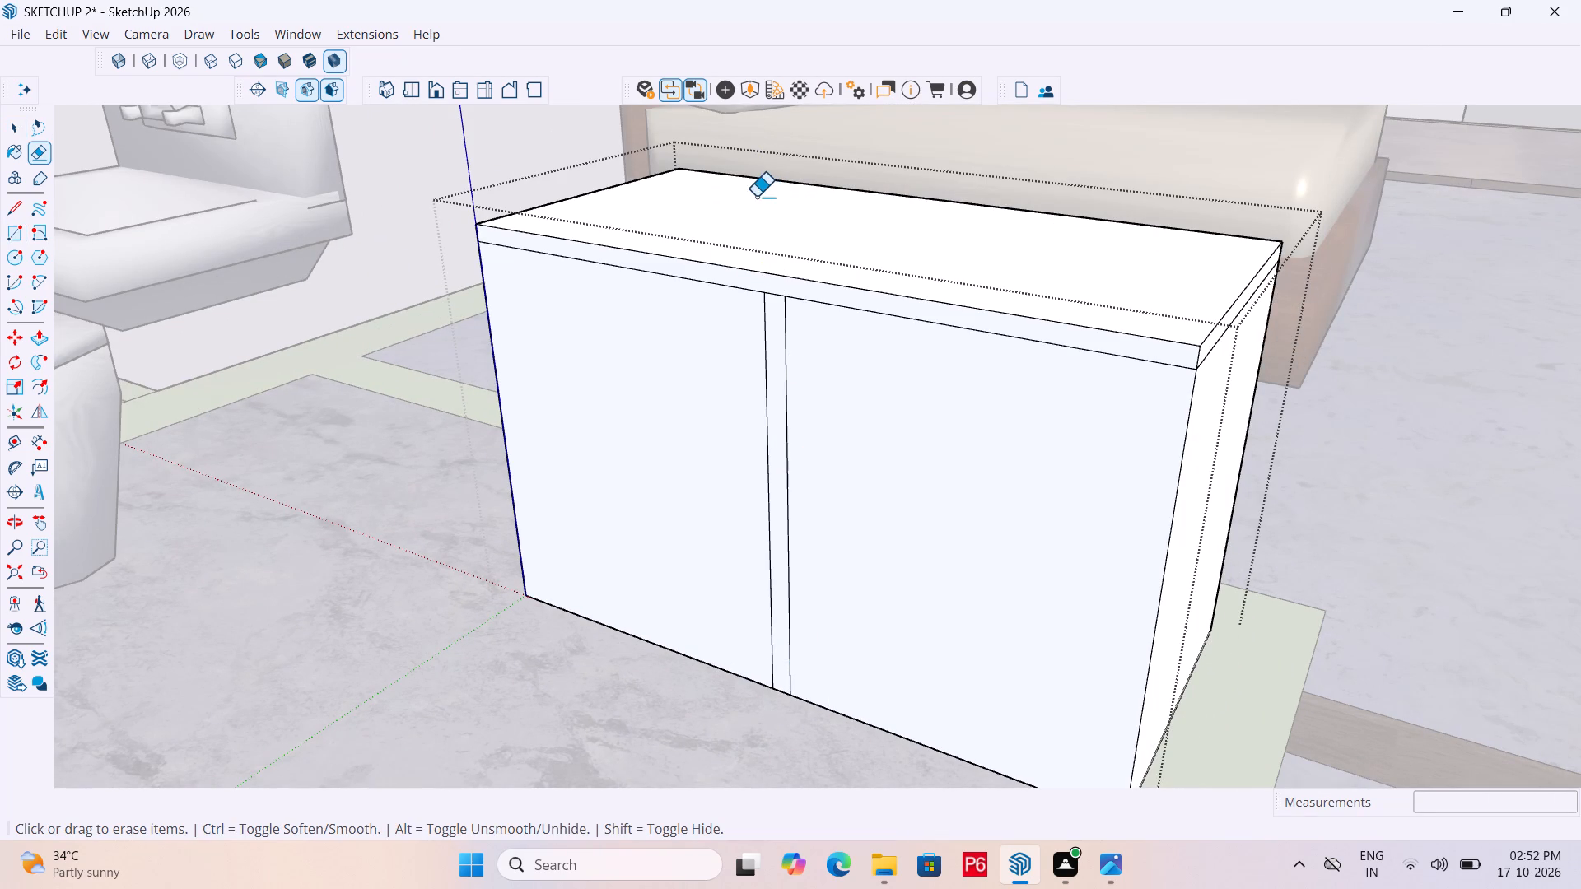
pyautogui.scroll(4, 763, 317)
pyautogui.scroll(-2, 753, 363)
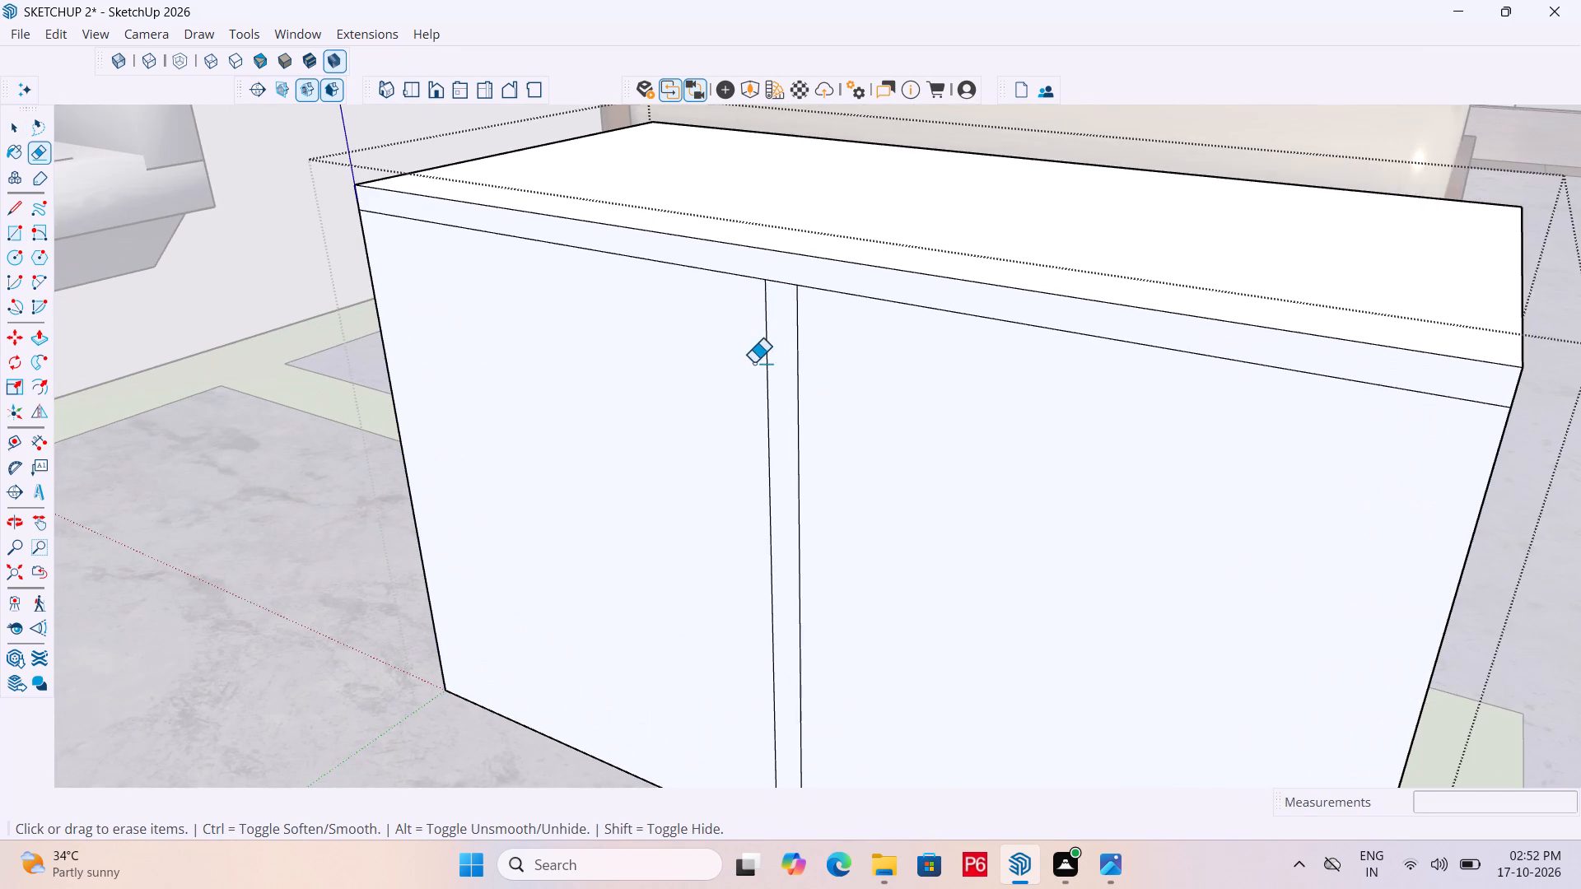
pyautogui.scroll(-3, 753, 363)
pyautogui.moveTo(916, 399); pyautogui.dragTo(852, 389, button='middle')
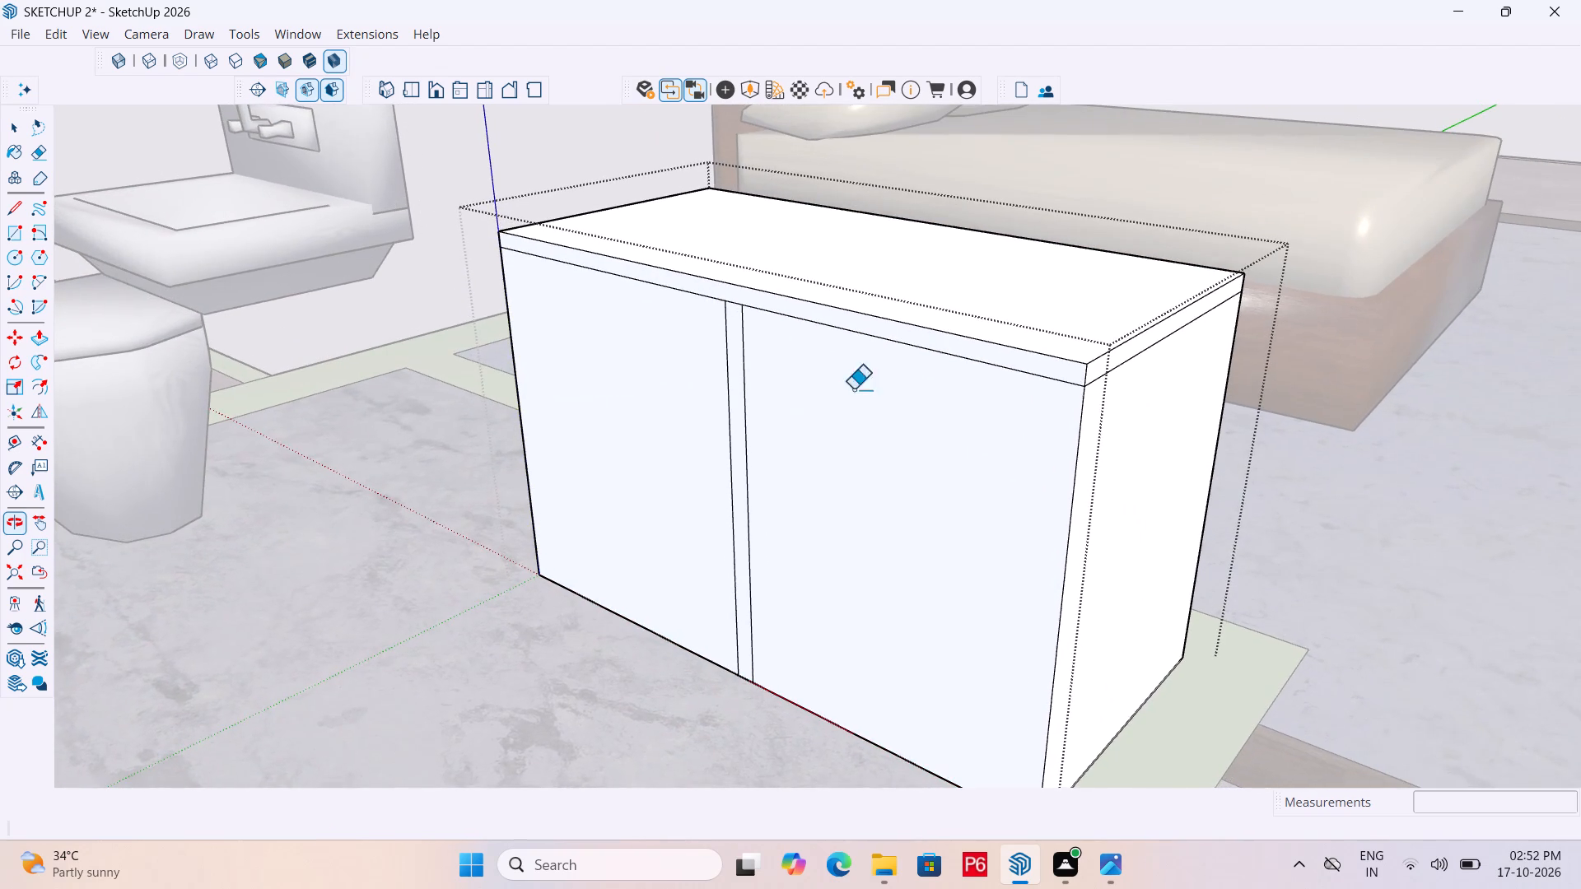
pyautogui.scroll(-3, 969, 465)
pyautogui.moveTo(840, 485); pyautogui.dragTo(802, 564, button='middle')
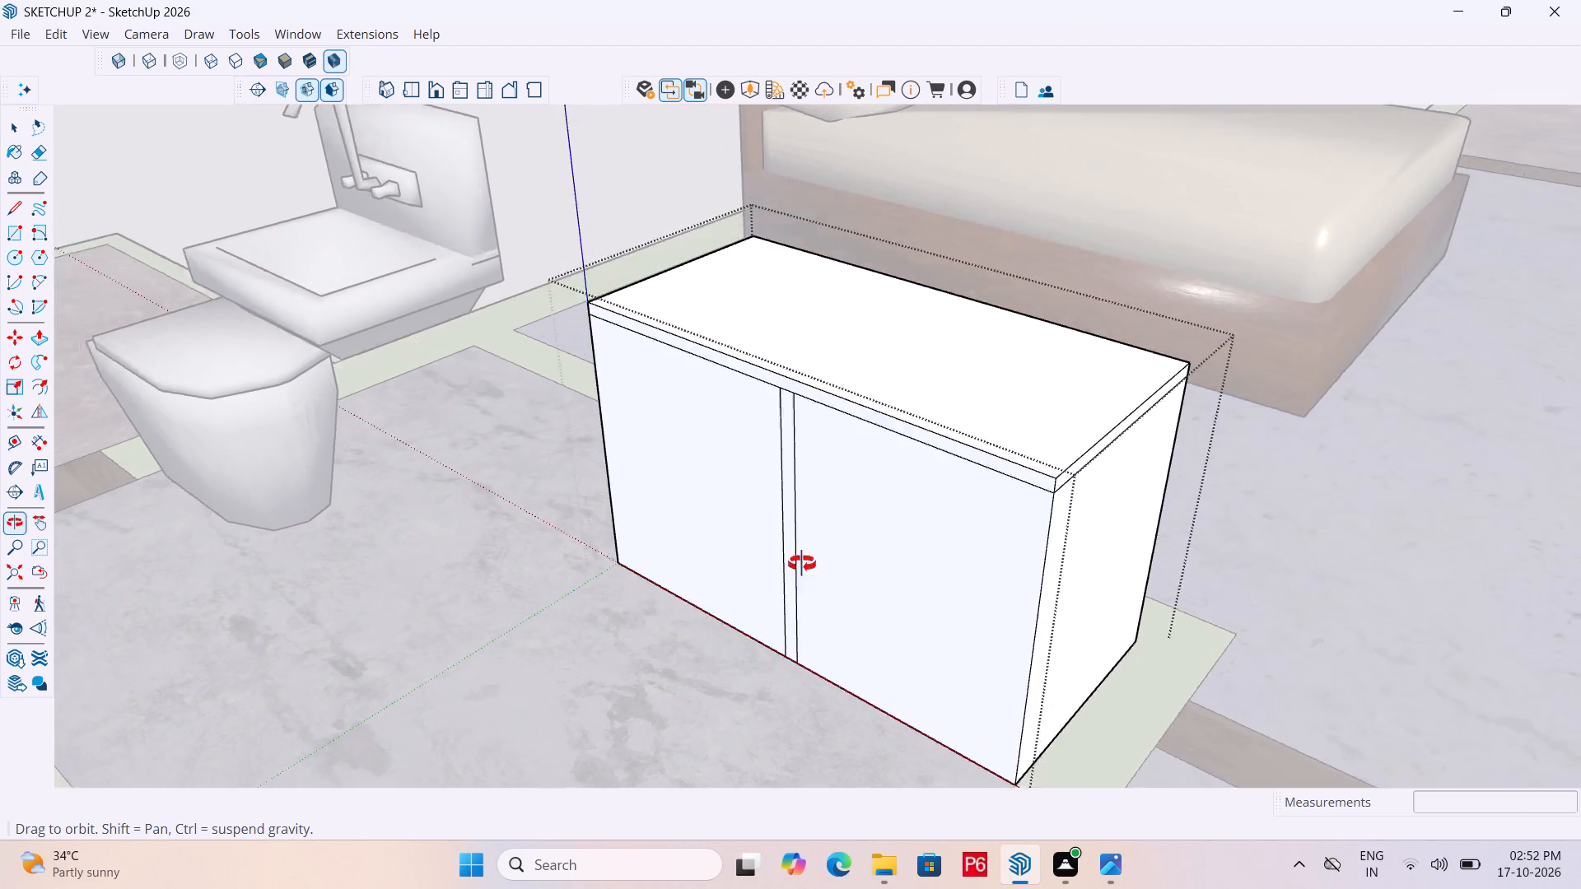
# Draw a horizontal rectangle about 1' 9 3/16" by 1' 5 7/16" between opposite bottom corners of the wall-mounted sink.
pyautogui.moveTo(802, 564); pyautogui.dragTo(742, 659, button='middle')
pyautogui.scroll(3, 855, 463)
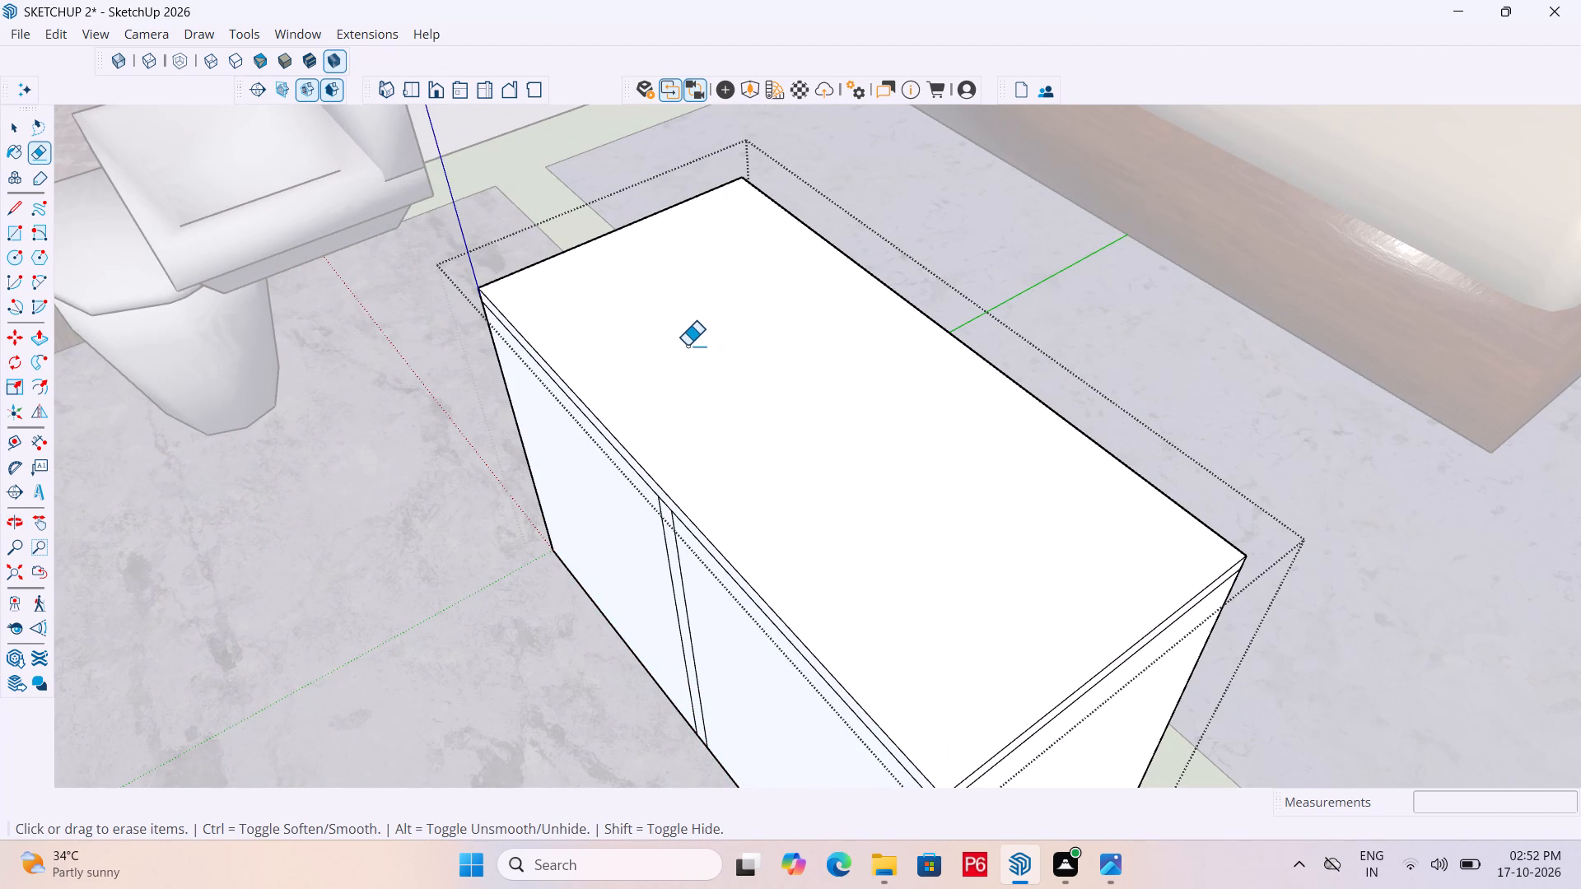
pyautogui.press('r')
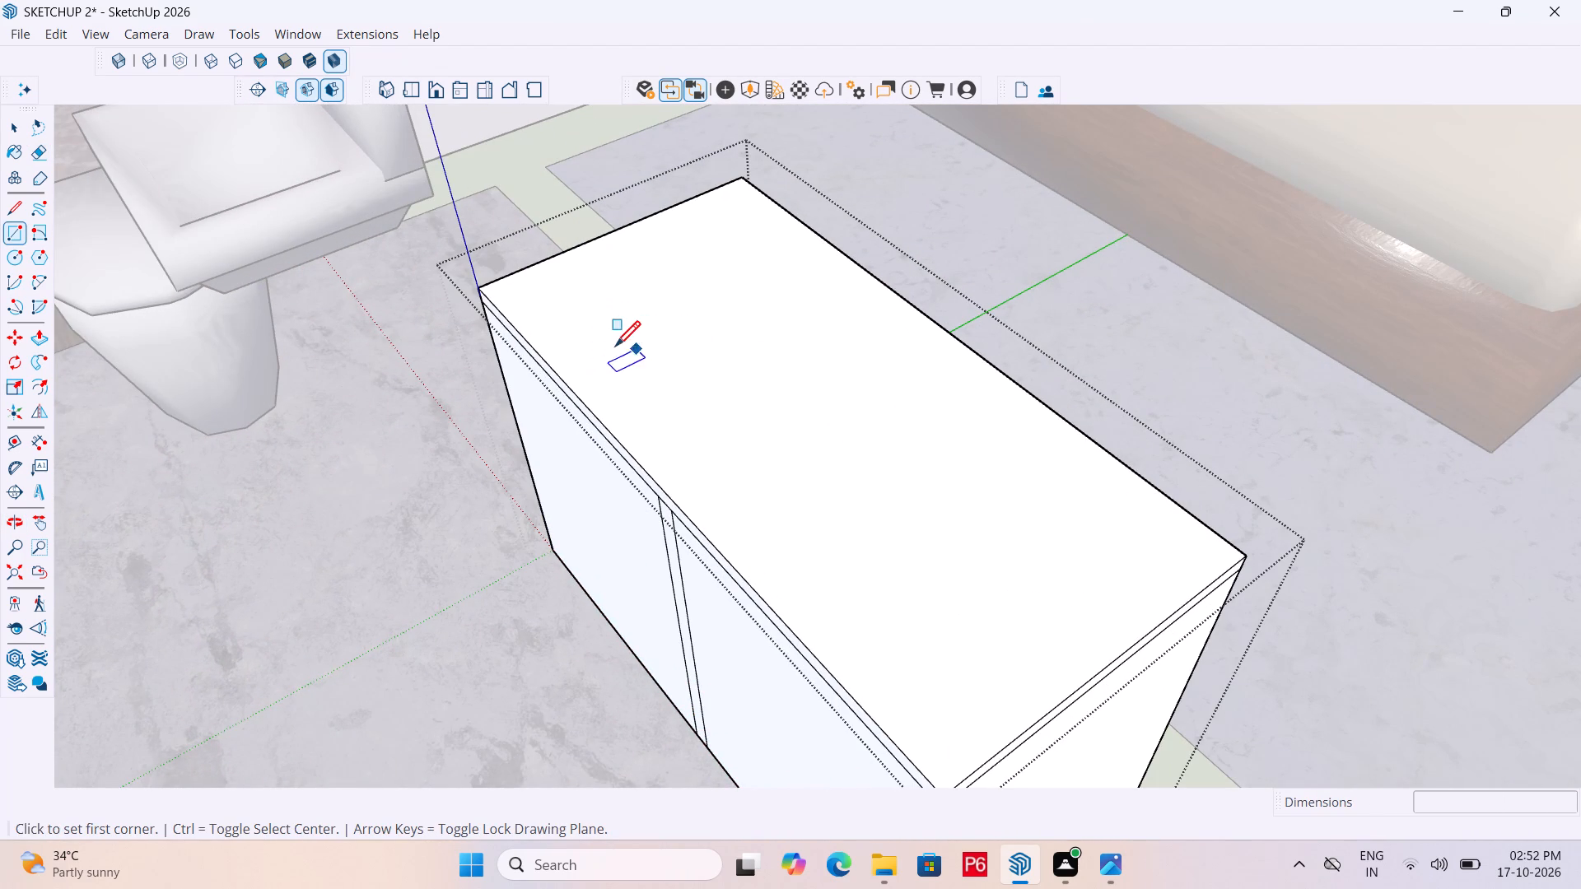
pyautogui.press('space')
pyautogui.scroll(-5, 769, 380)
pyautogui.moveTo(287, 258); pyautogui.dragTo(1014, 314, button='middle')
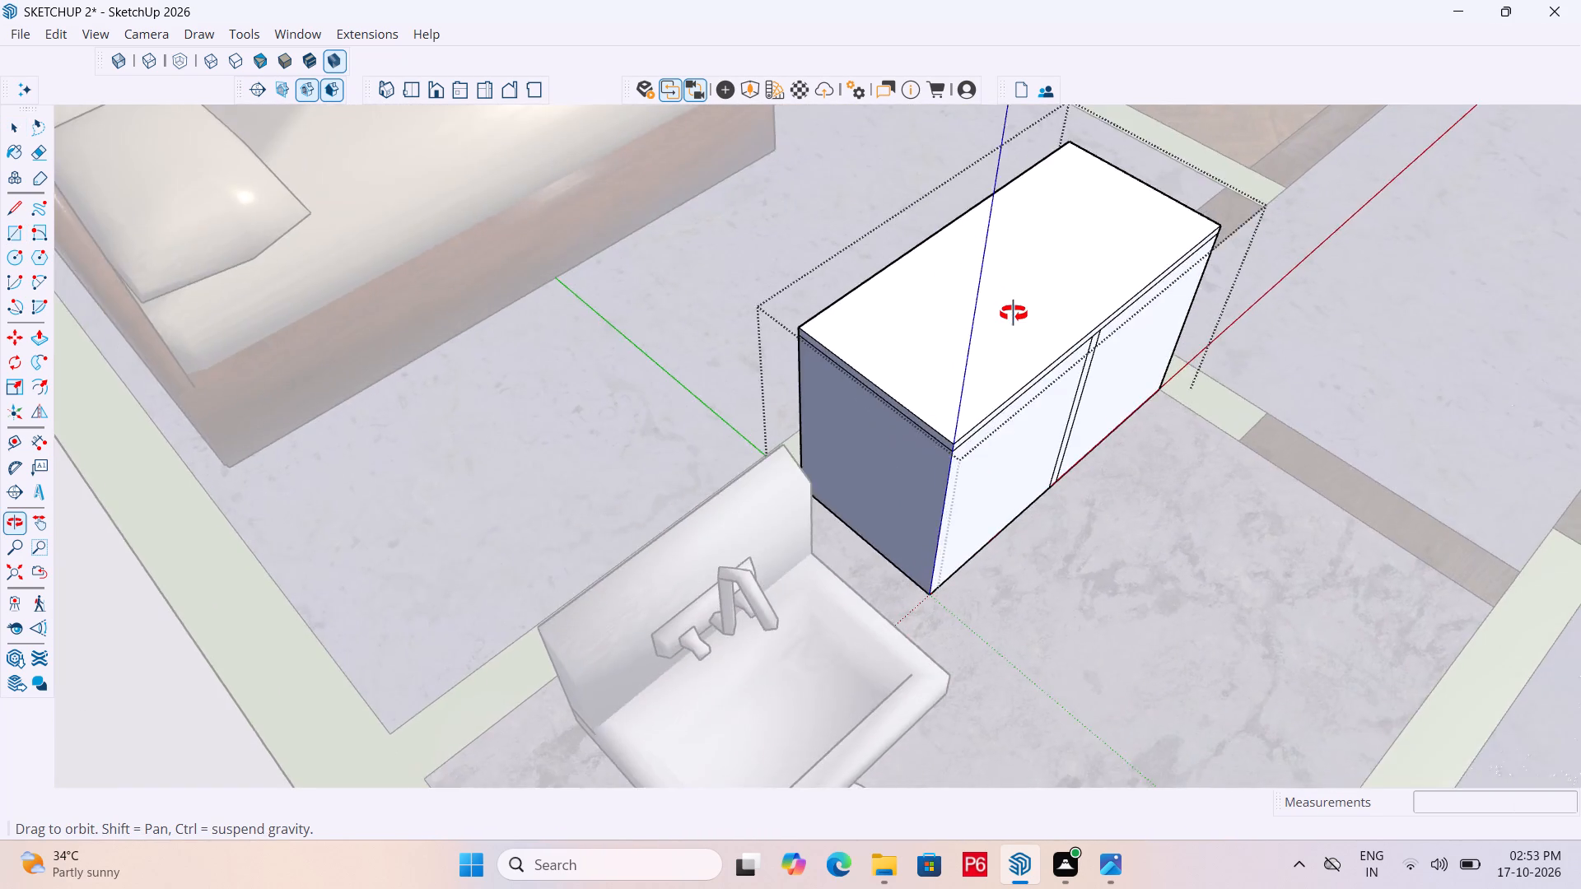
pyautogui.moveTo(1014, 314); pyautogui.dragTo(972, 263, button='middle')
pyautogui.scroll(-2, 964, 244)
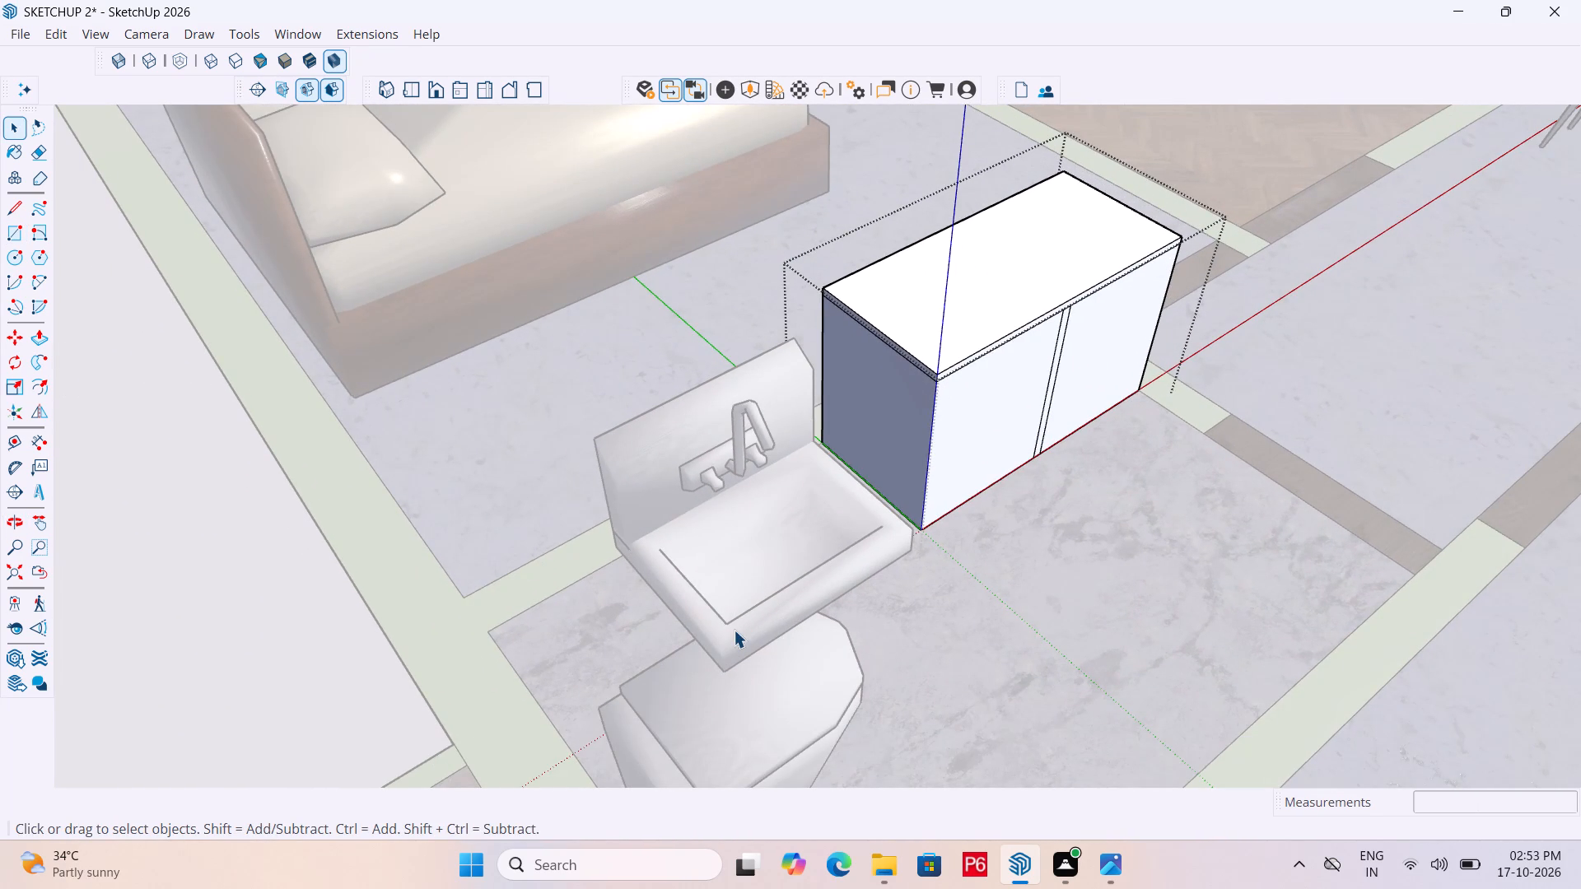
pyautogui.press('r')
pyautogui.moveTo(725, 675); pyautogui.dragTo(730, 663)
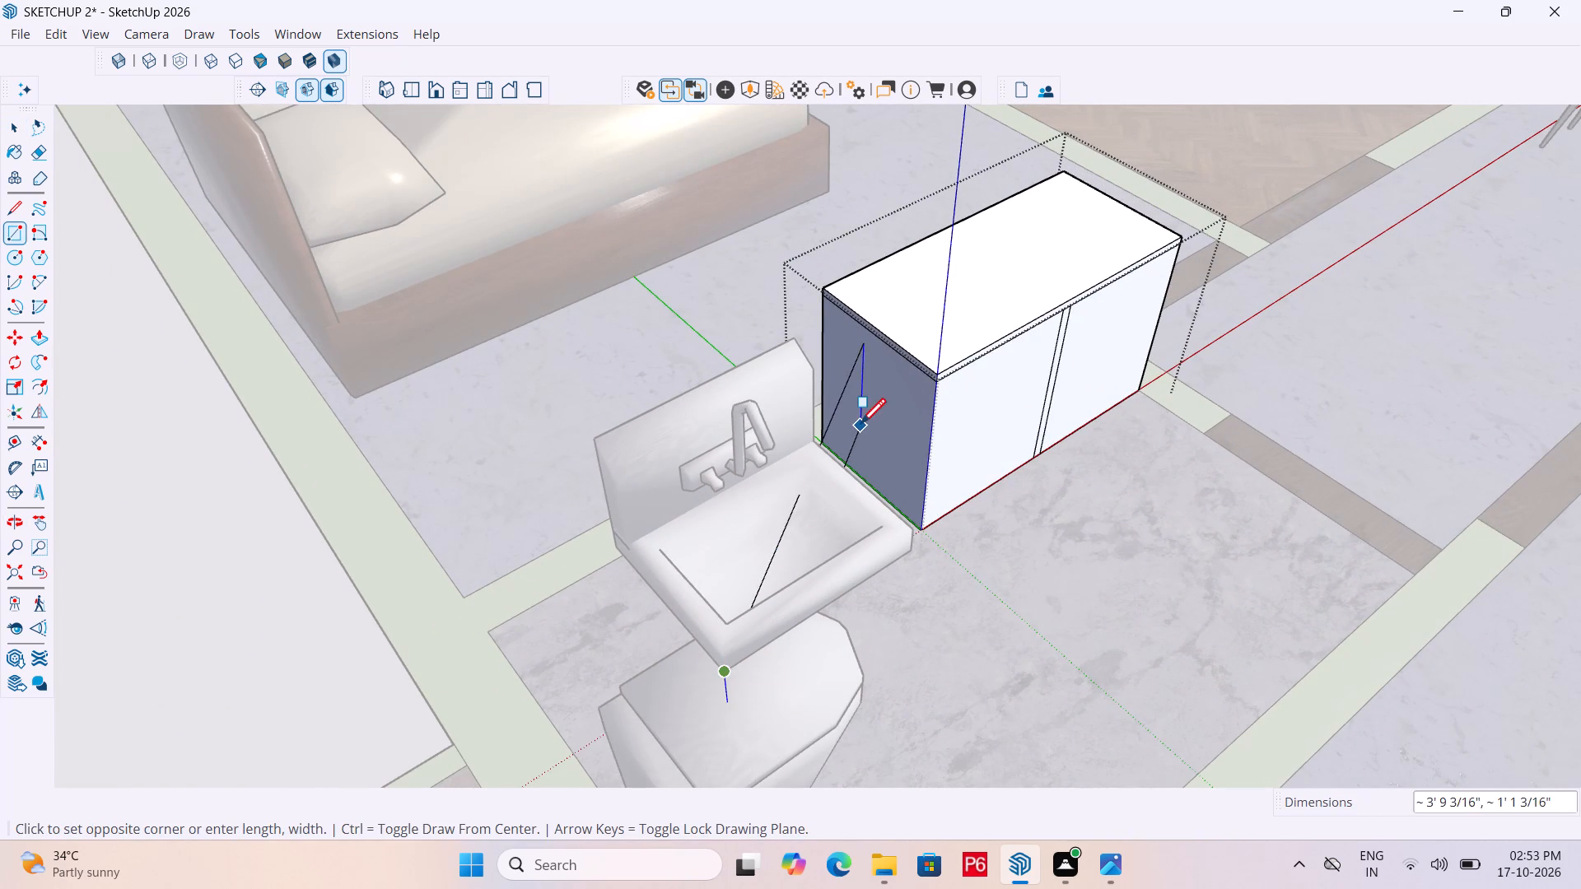
pyautogui.moveTo(859, 426); pyautogui.dragTo(291, 493, button='middle')
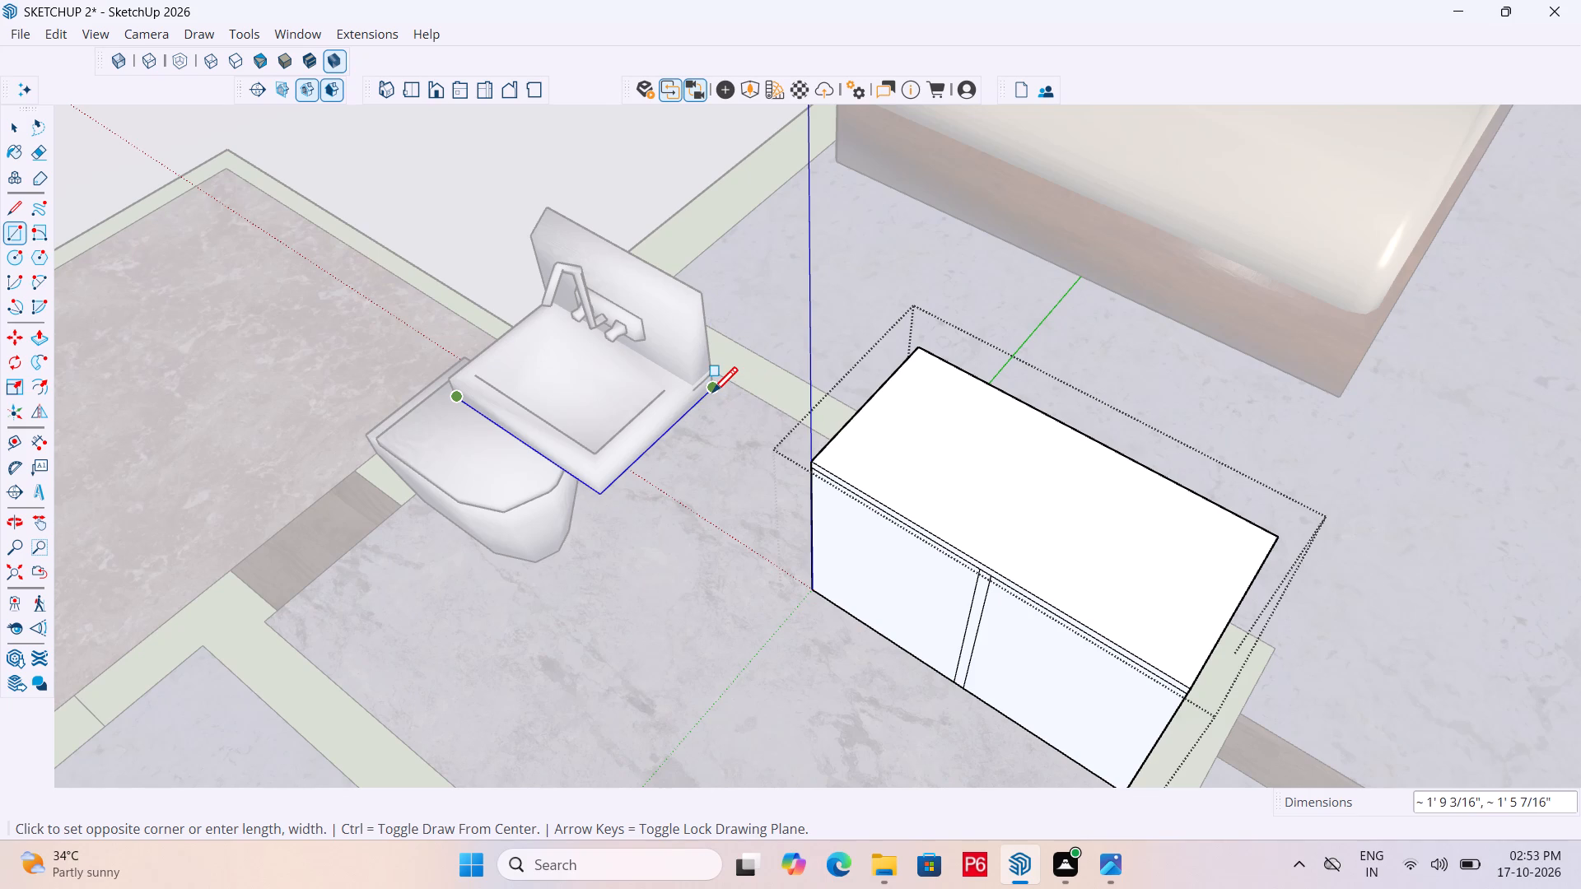
pyautogui.click(712, 395)
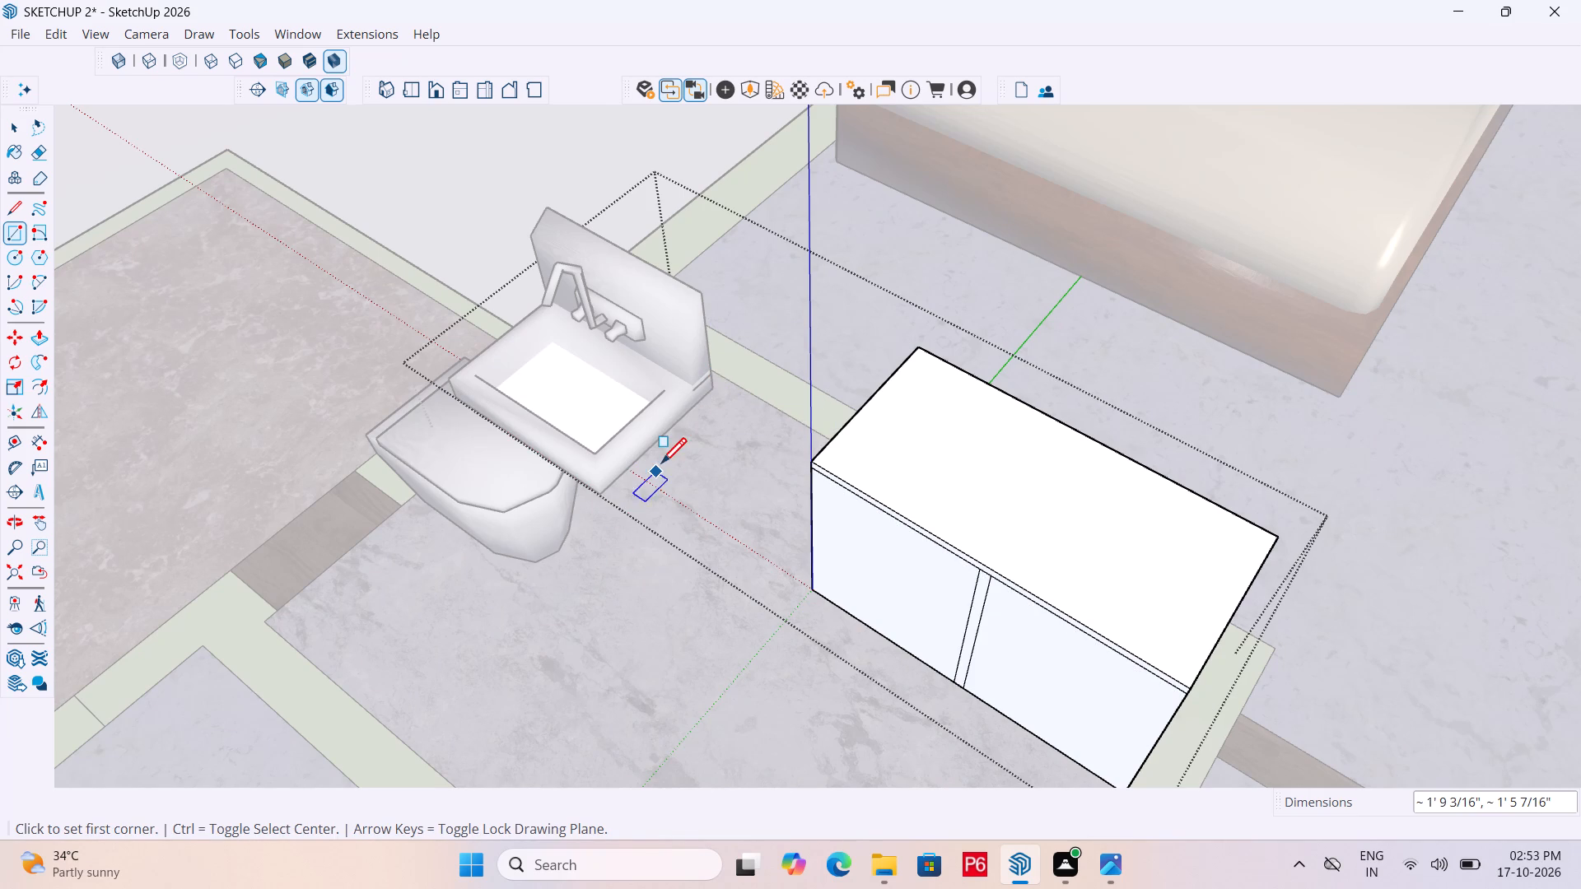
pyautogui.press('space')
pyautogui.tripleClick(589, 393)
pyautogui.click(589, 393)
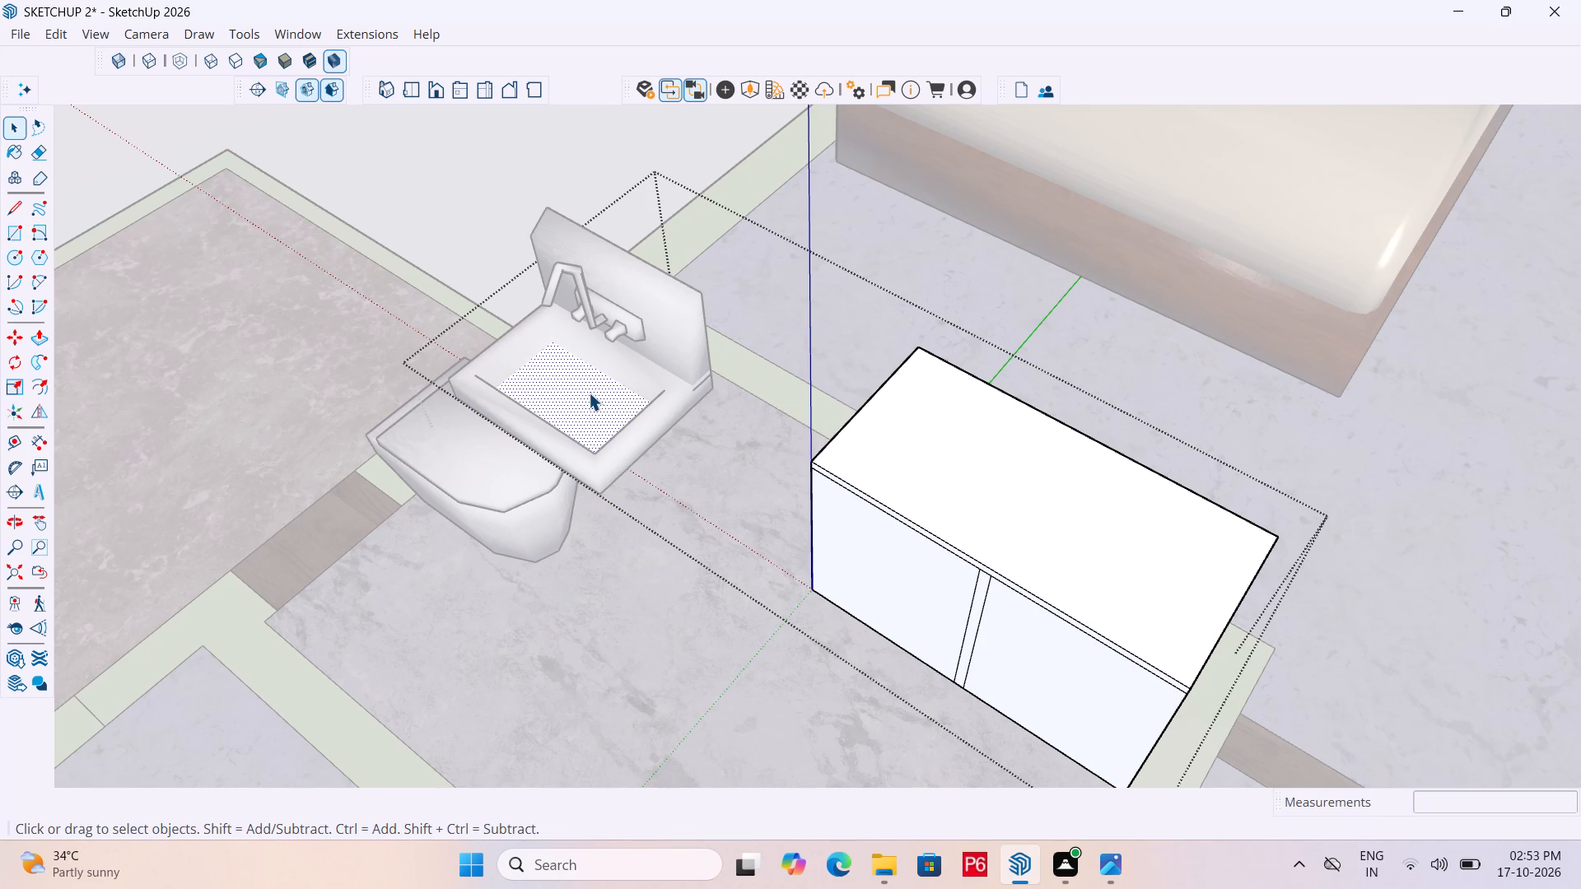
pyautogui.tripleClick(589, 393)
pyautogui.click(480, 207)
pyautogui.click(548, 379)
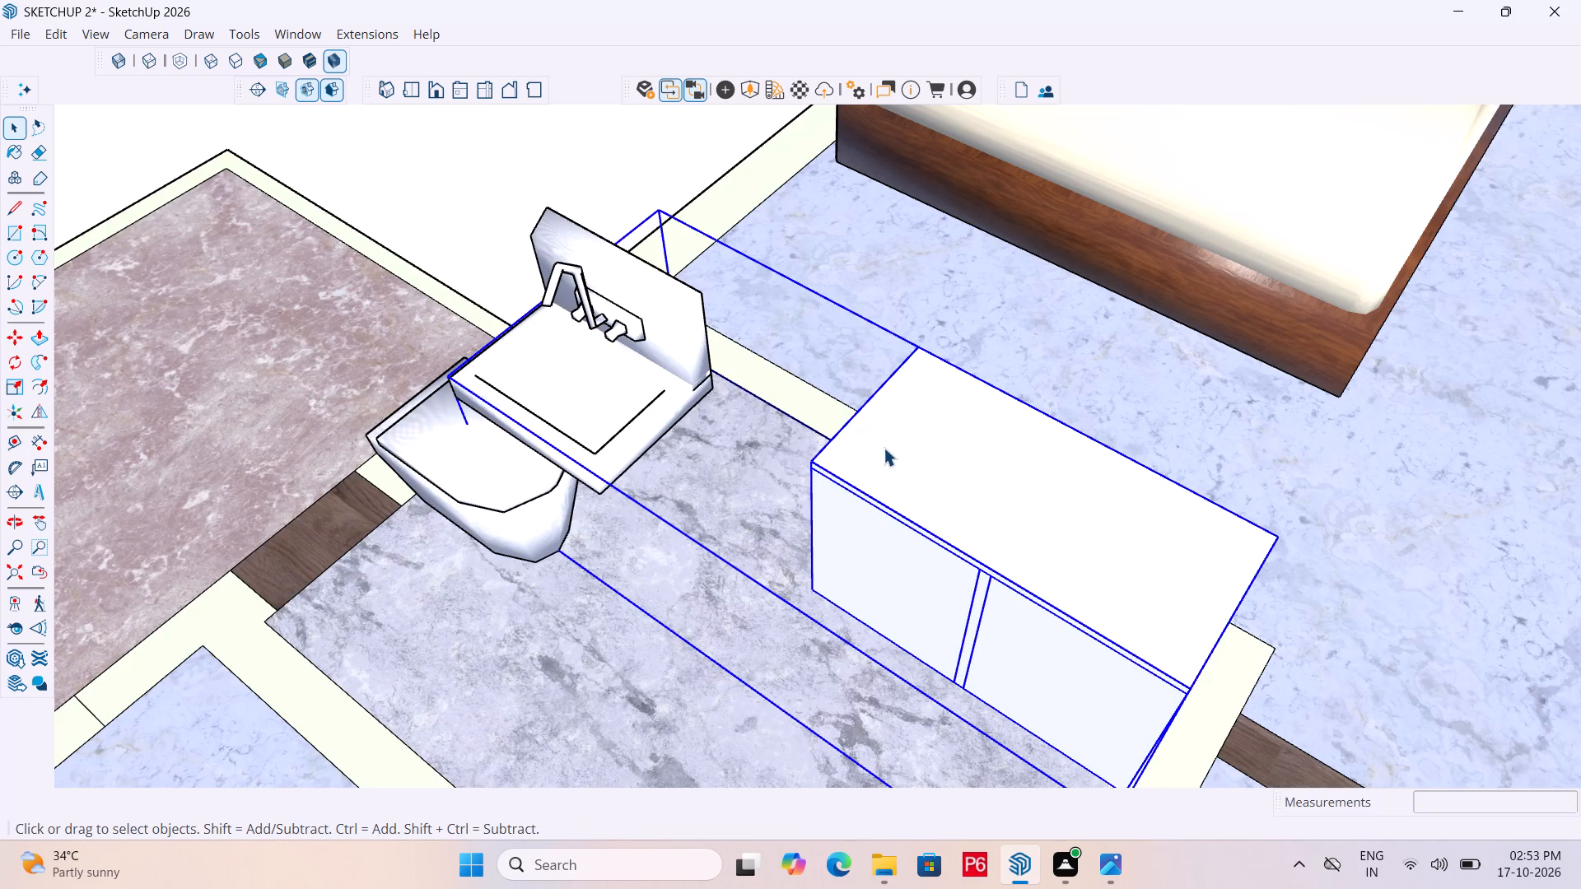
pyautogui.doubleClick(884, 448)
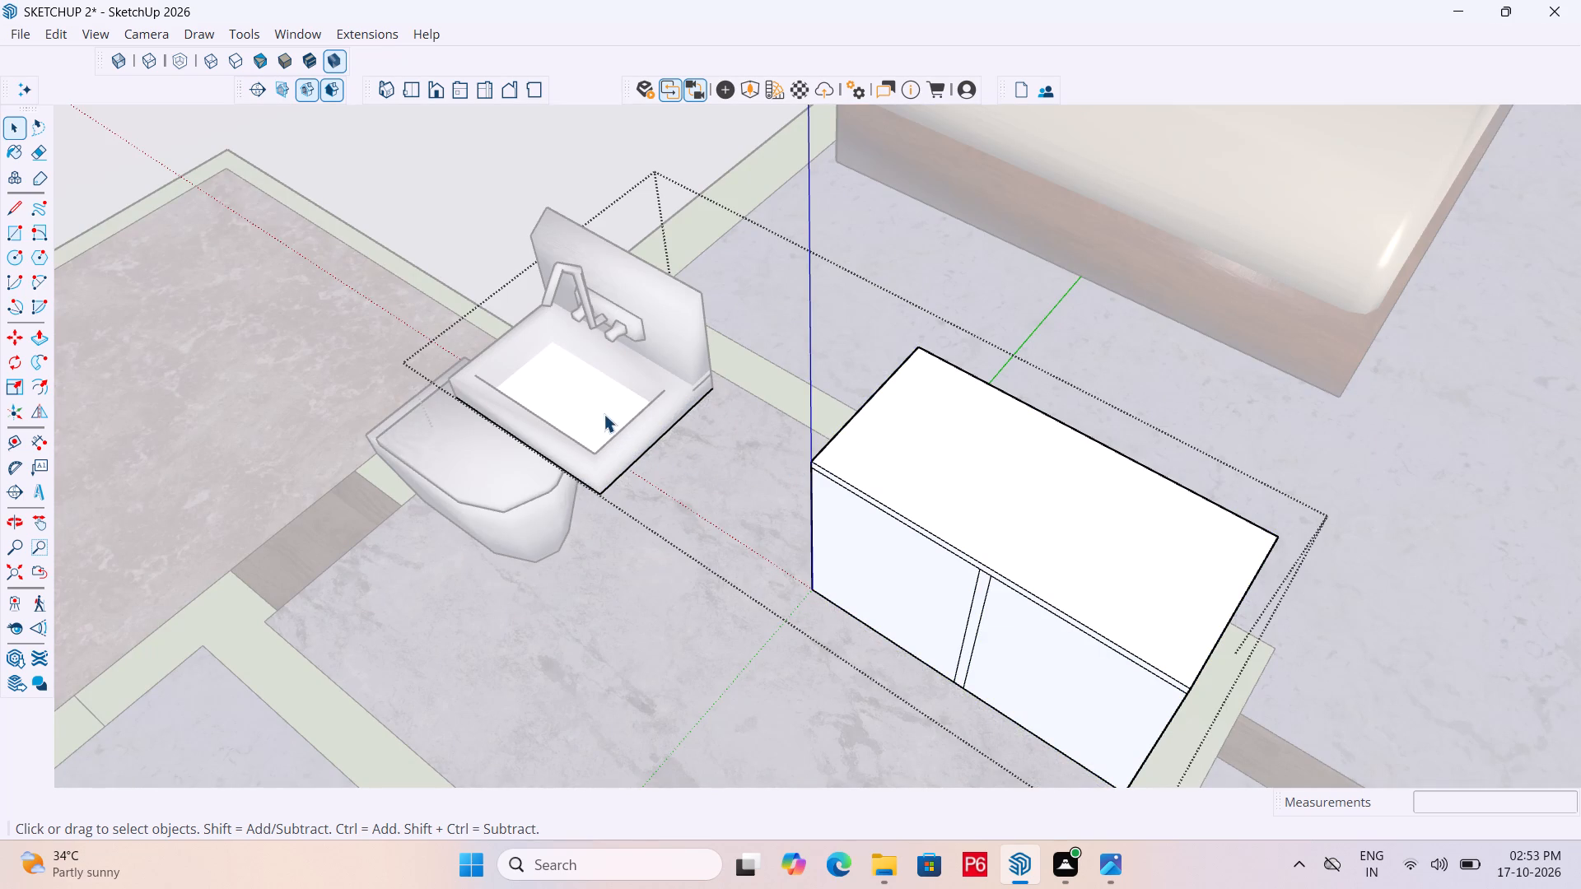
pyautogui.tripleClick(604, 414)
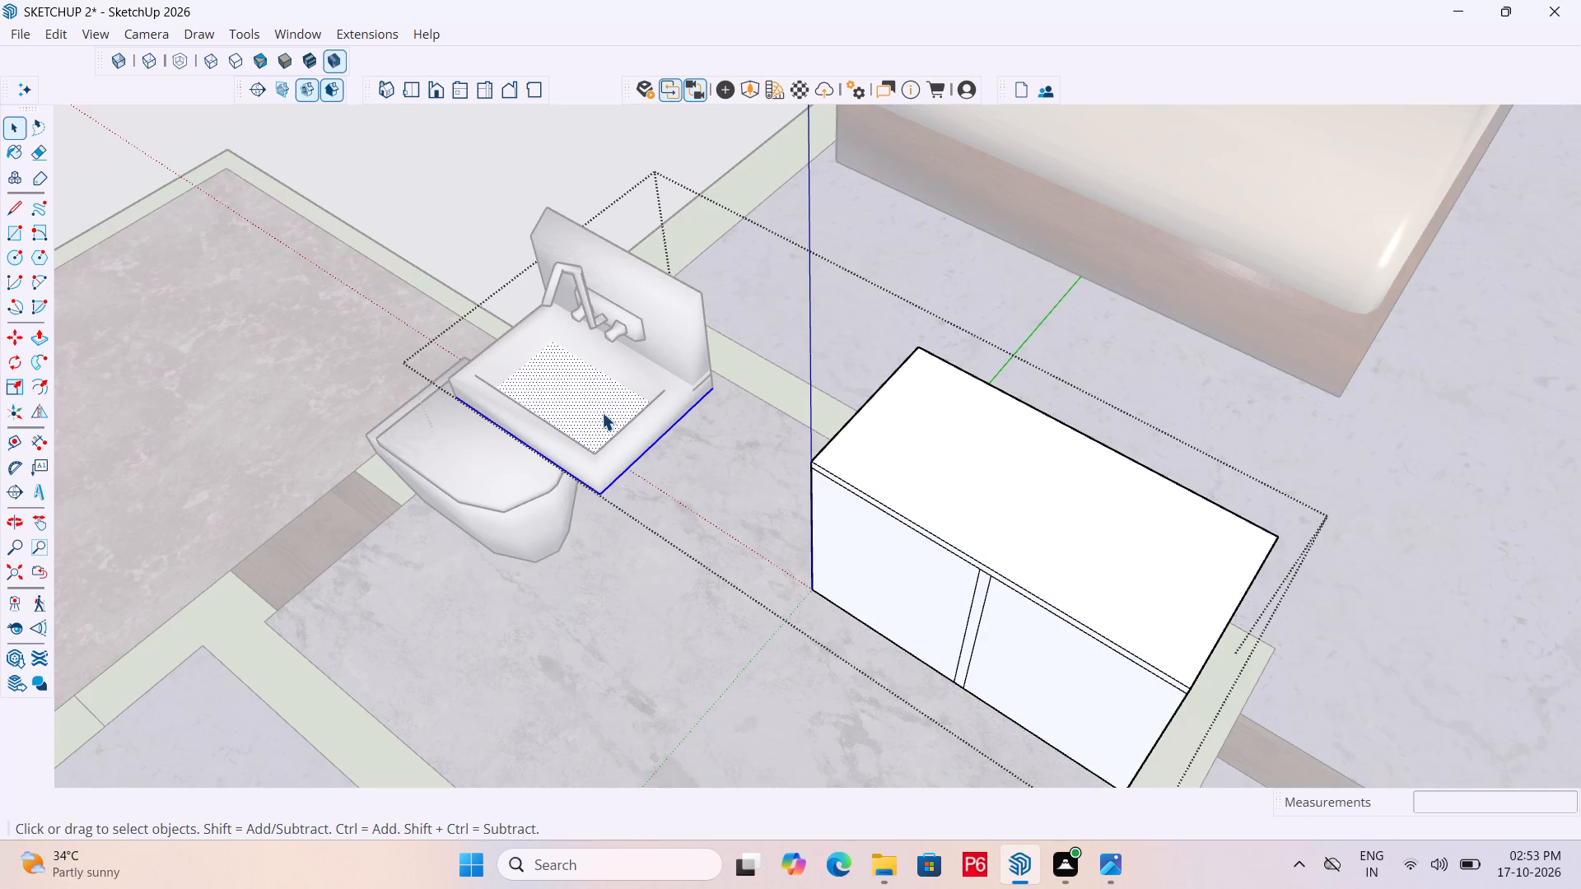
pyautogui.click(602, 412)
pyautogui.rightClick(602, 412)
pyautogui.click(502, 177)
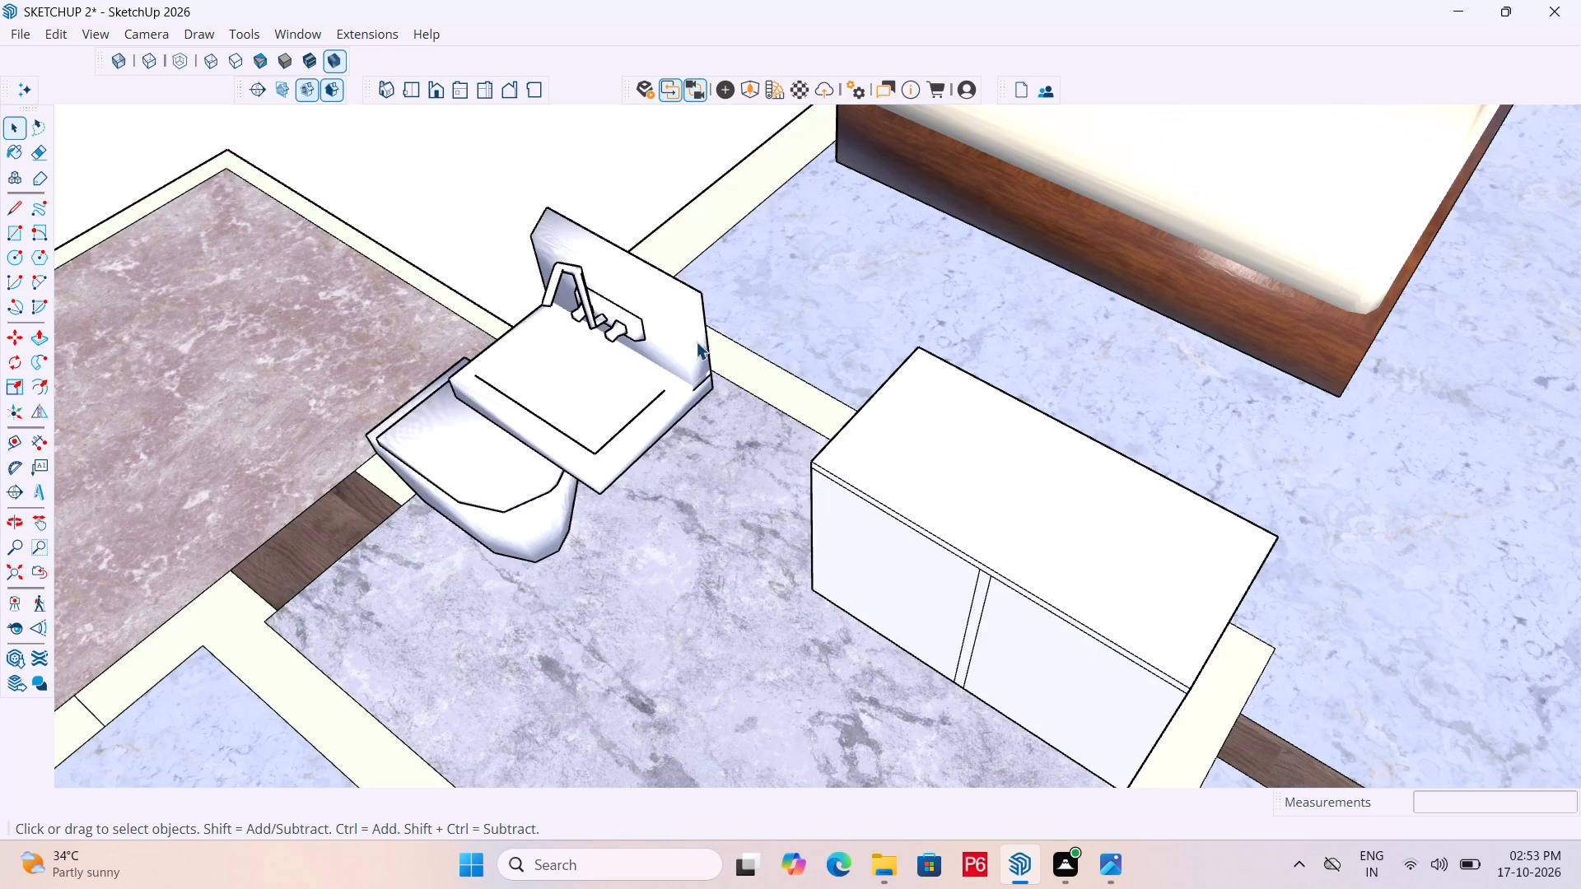
# Reopen the cabinet group and make the sink-sized rectangle's face and edges a nested group.
pyautogui.click(892, 457)
pyautogui.doubleClick(589, 410)
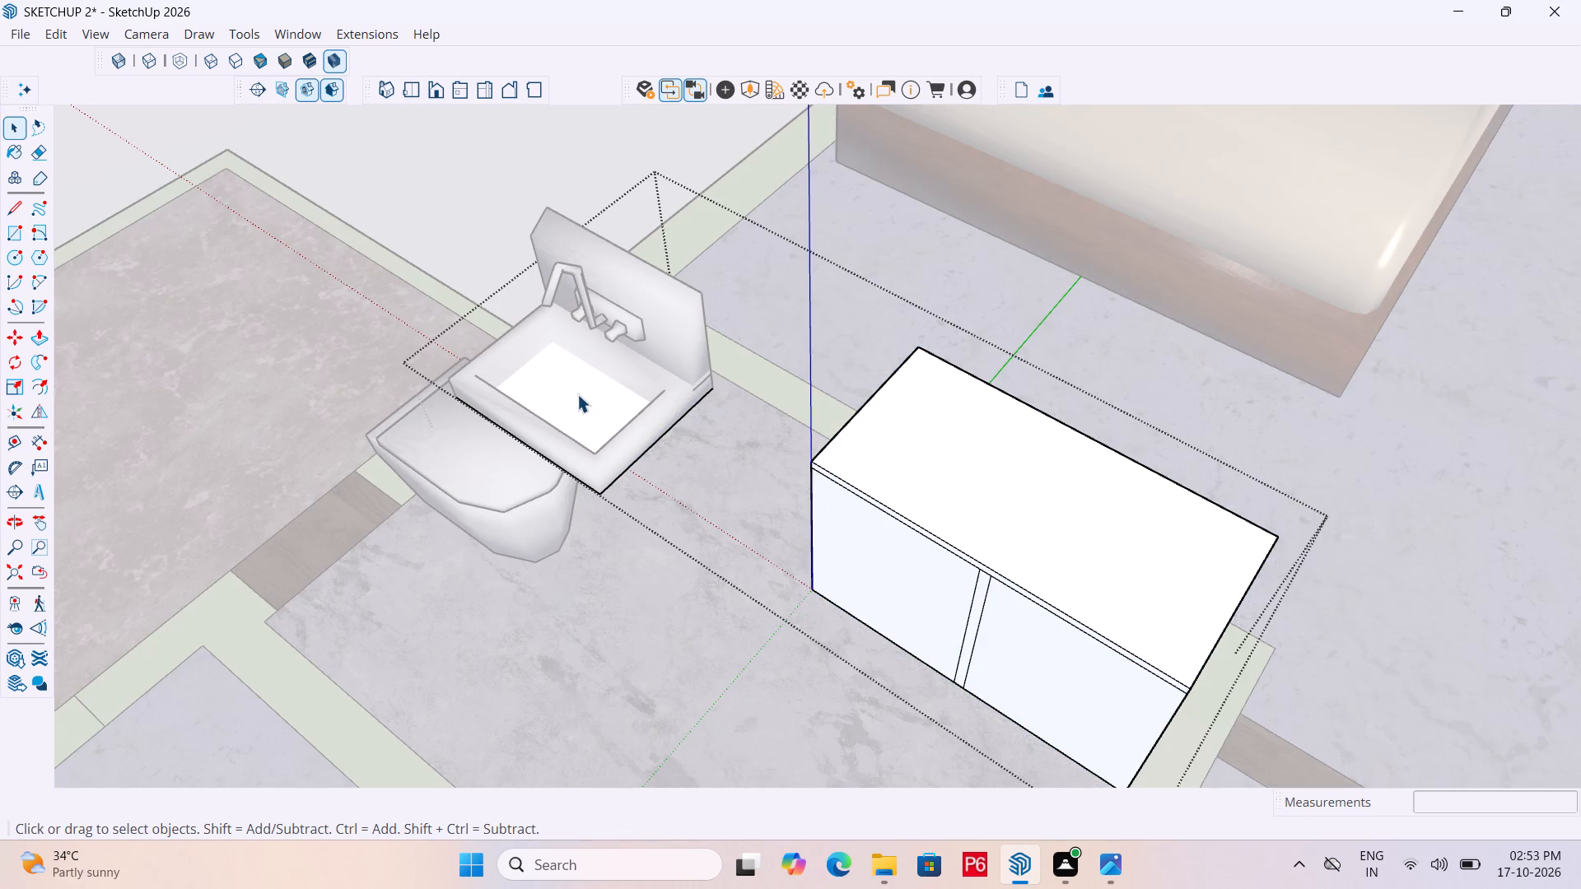
pyautogui.doubleClick(576, 393)
pyautogui.rightClick(576, 393)
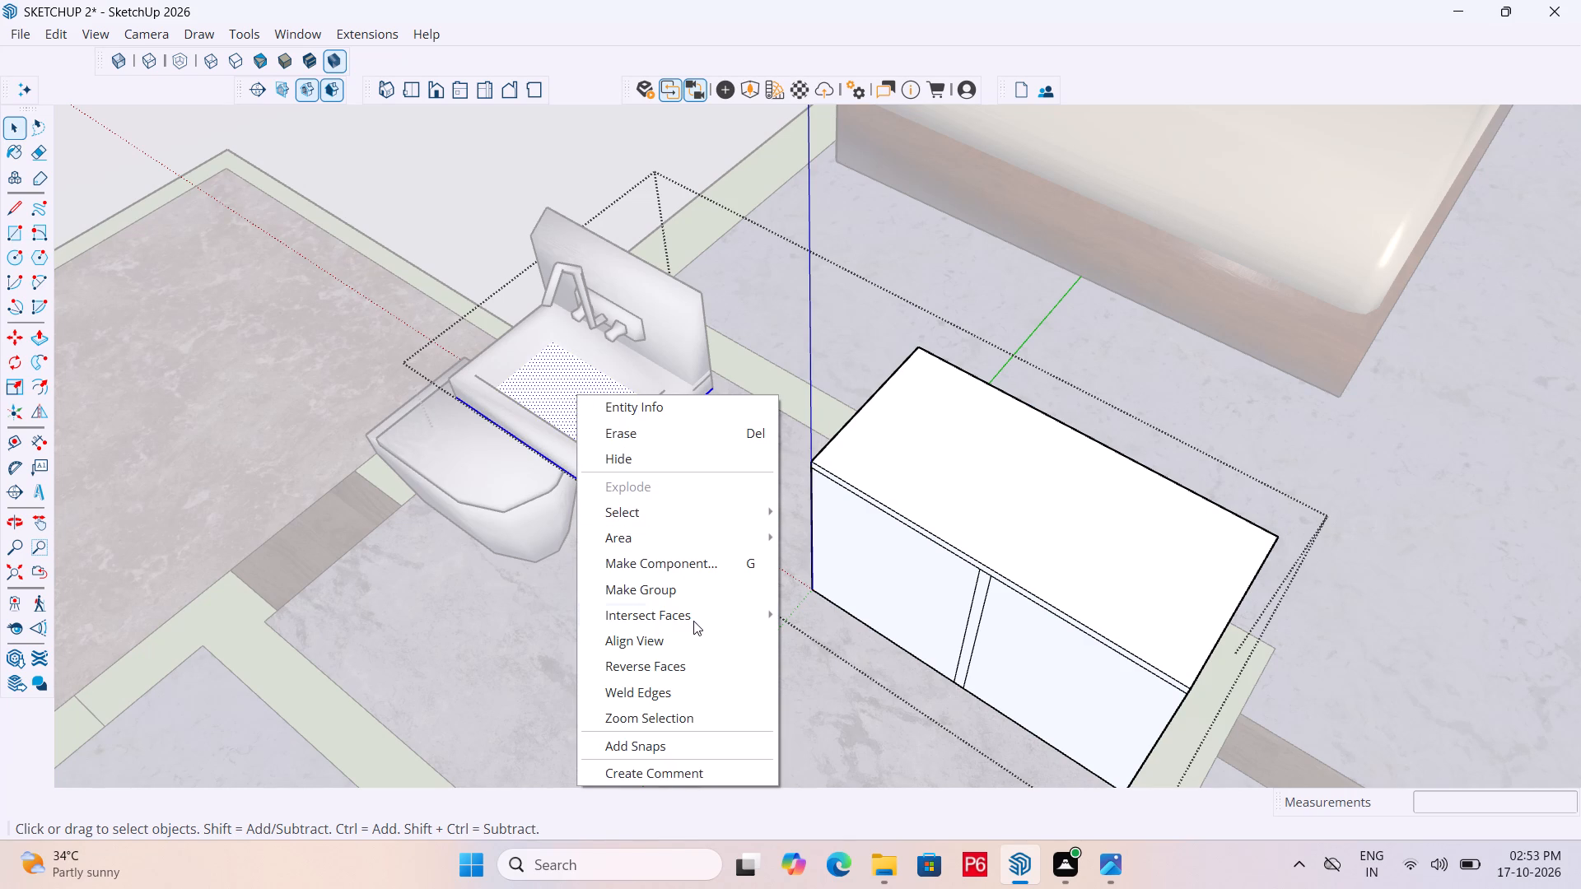
pyautogui.click(702, 593)
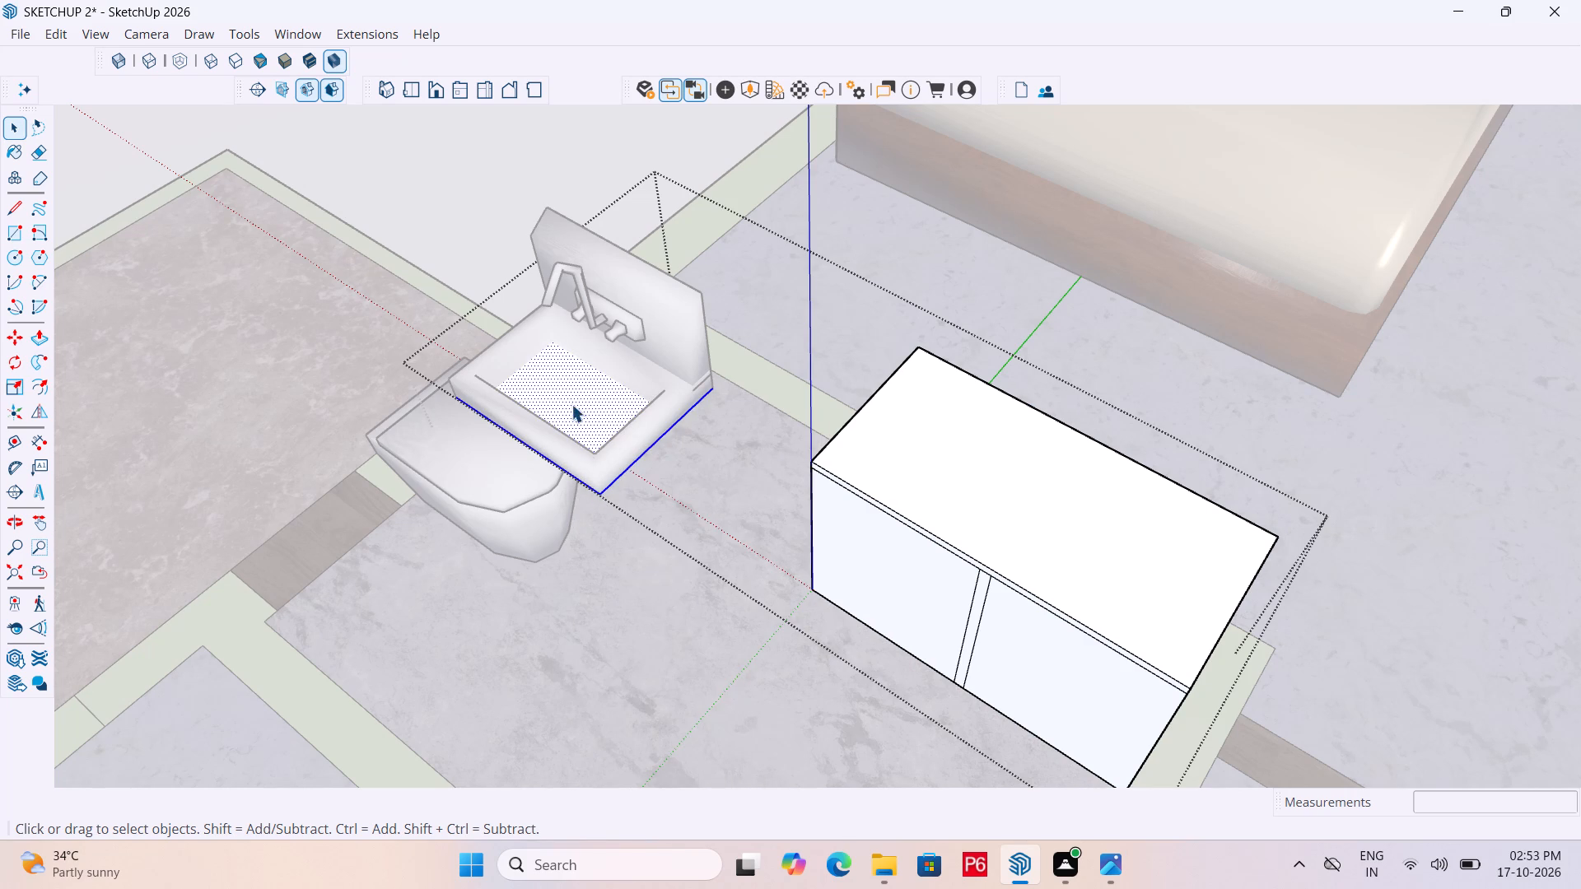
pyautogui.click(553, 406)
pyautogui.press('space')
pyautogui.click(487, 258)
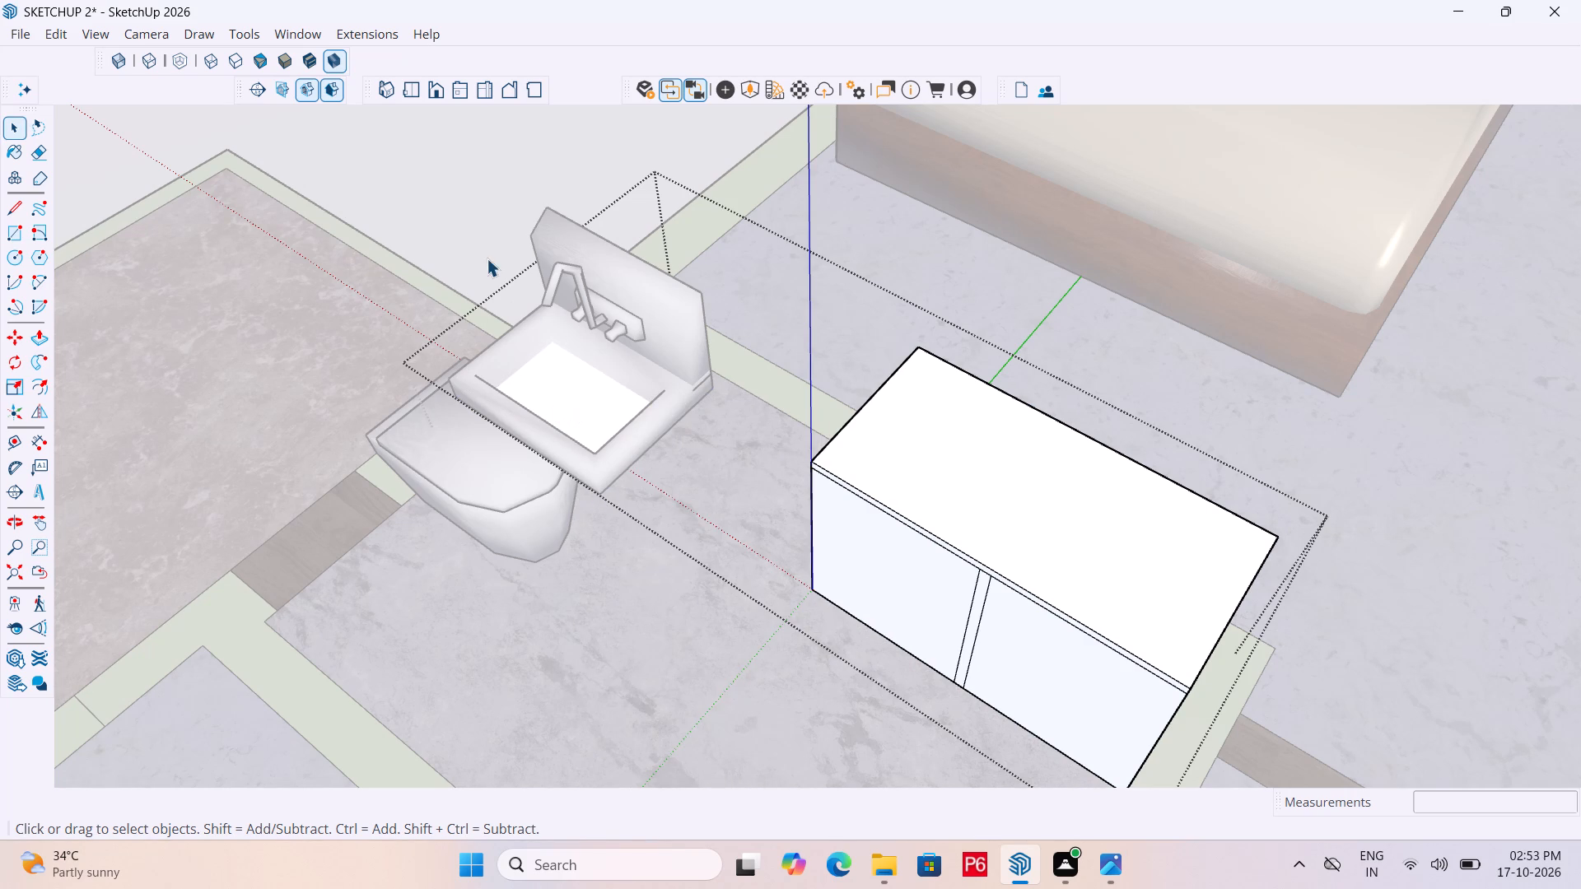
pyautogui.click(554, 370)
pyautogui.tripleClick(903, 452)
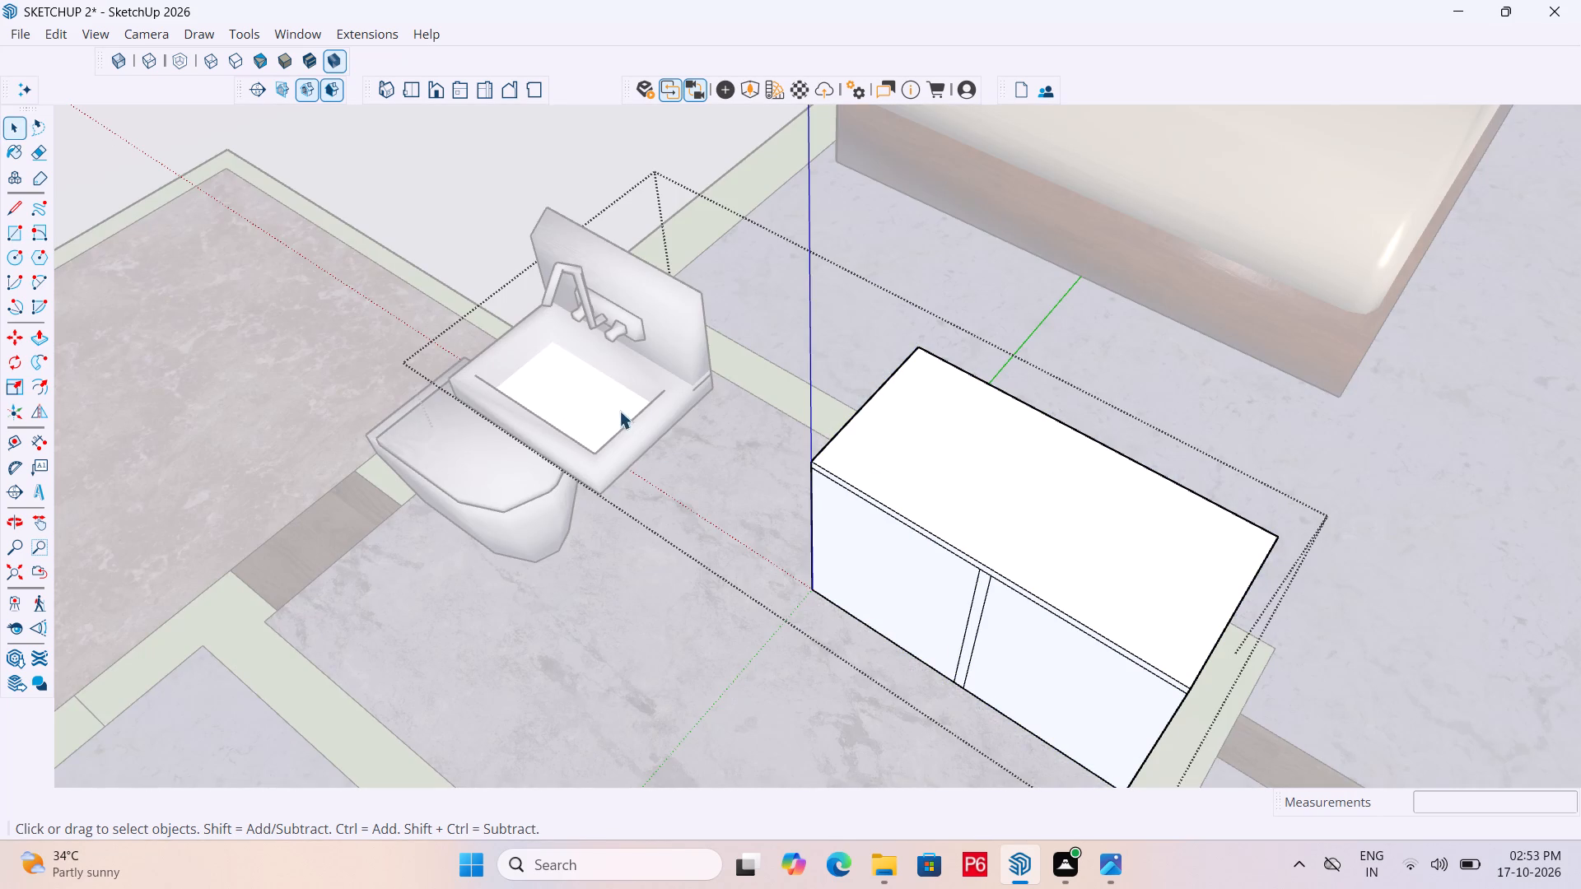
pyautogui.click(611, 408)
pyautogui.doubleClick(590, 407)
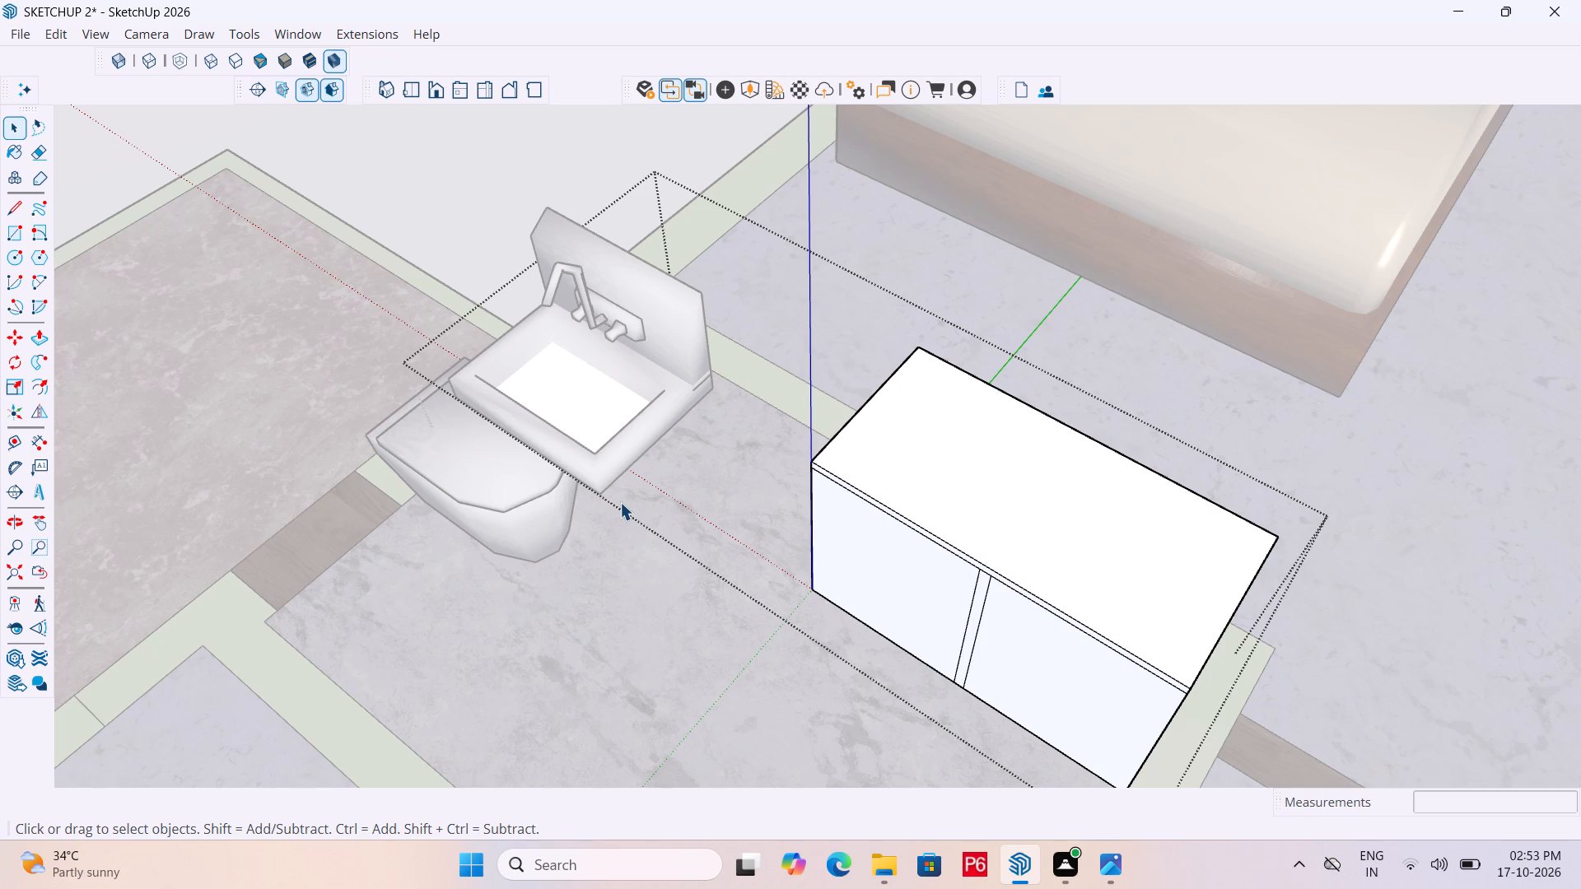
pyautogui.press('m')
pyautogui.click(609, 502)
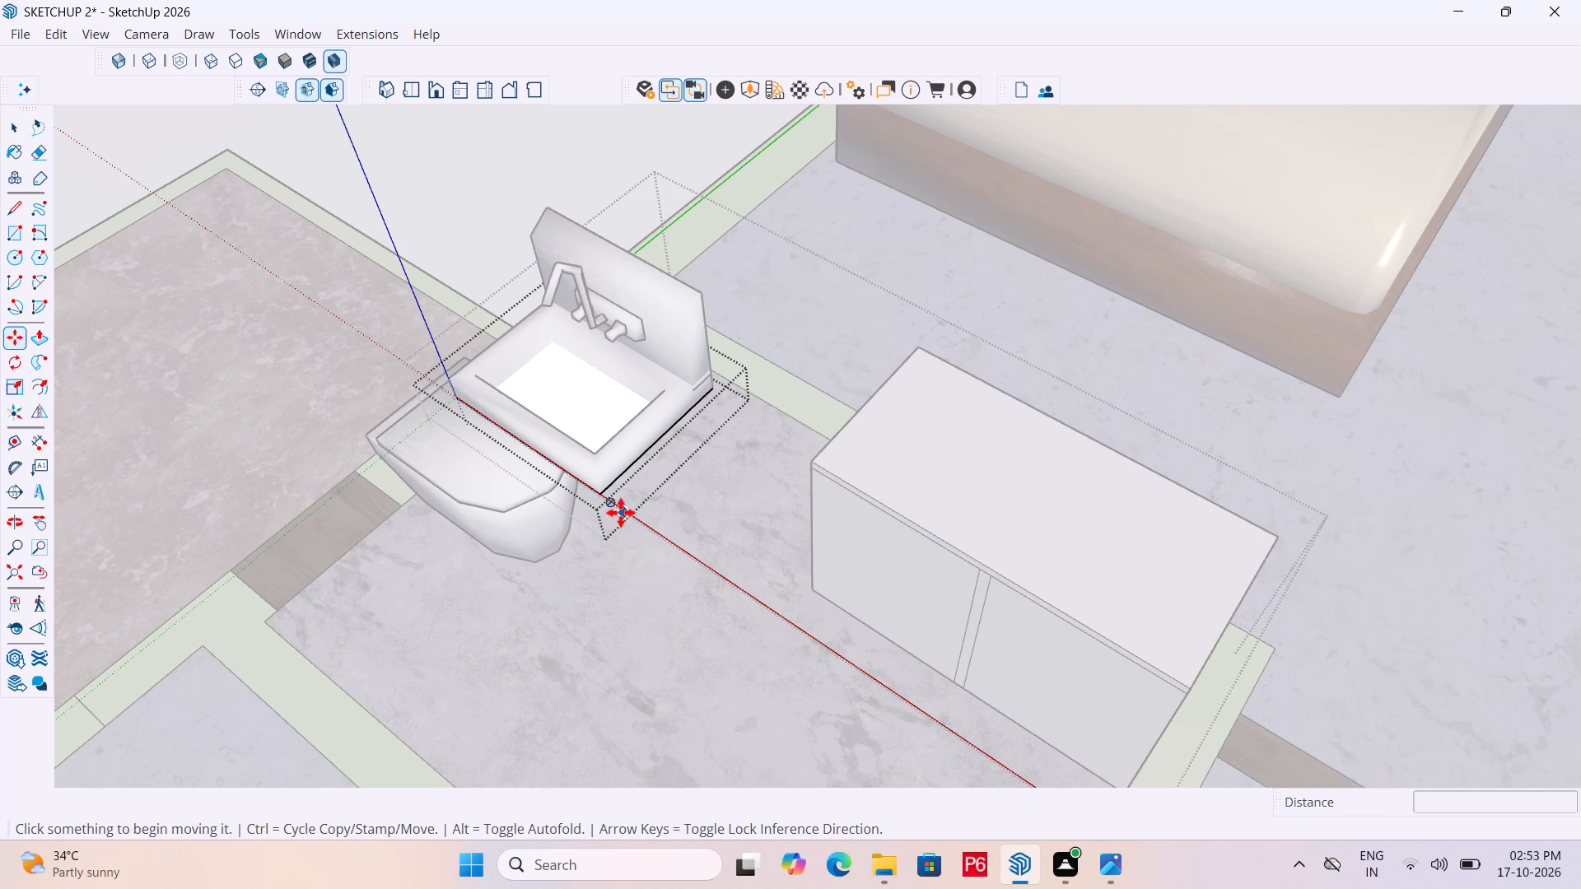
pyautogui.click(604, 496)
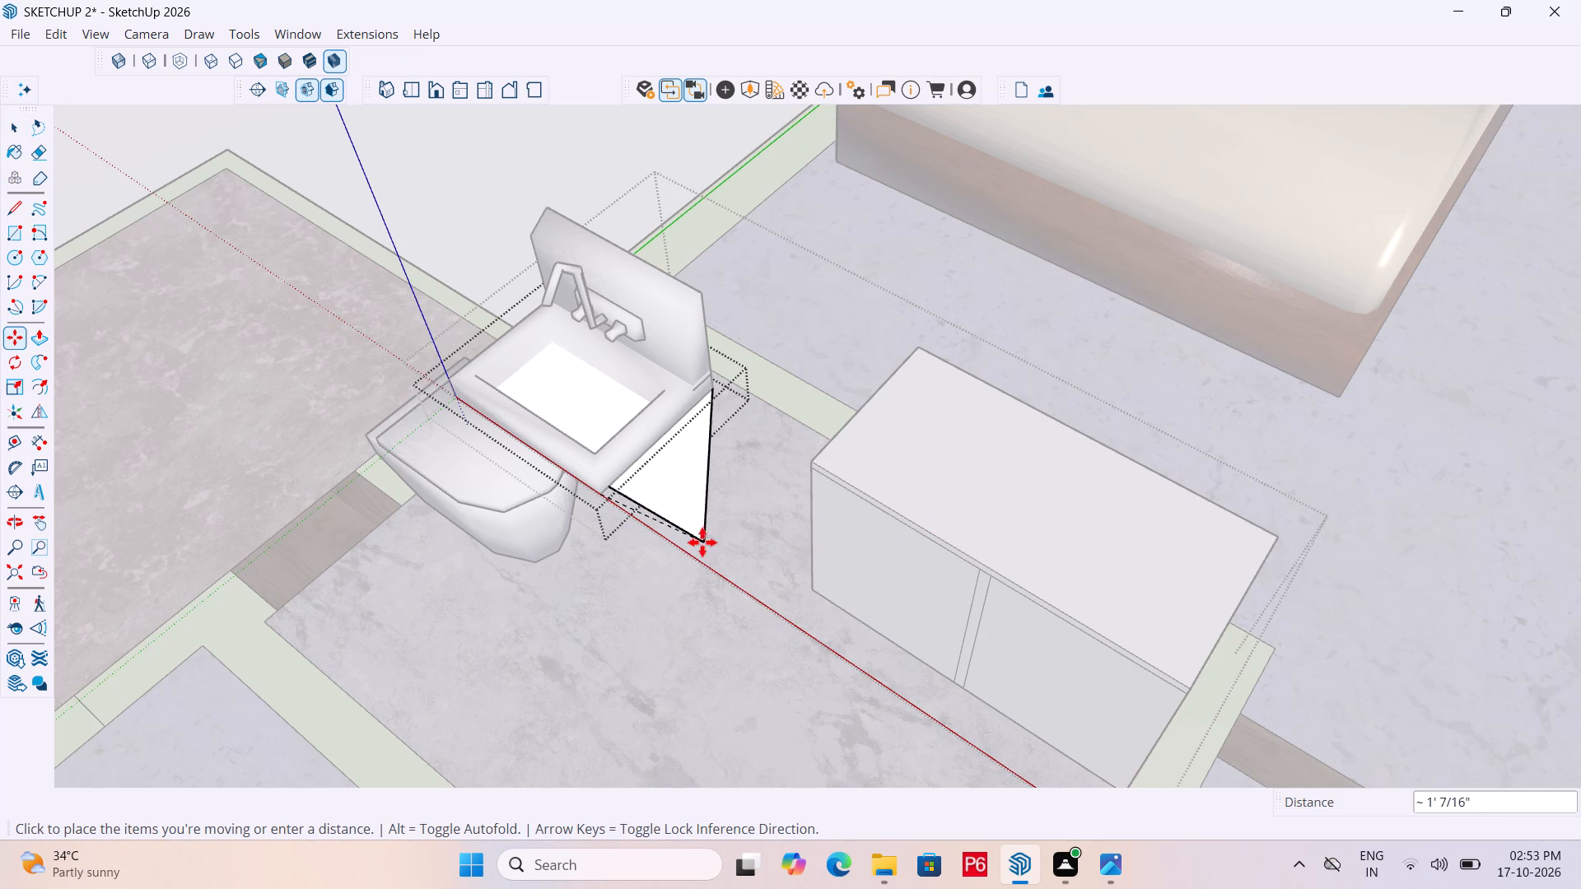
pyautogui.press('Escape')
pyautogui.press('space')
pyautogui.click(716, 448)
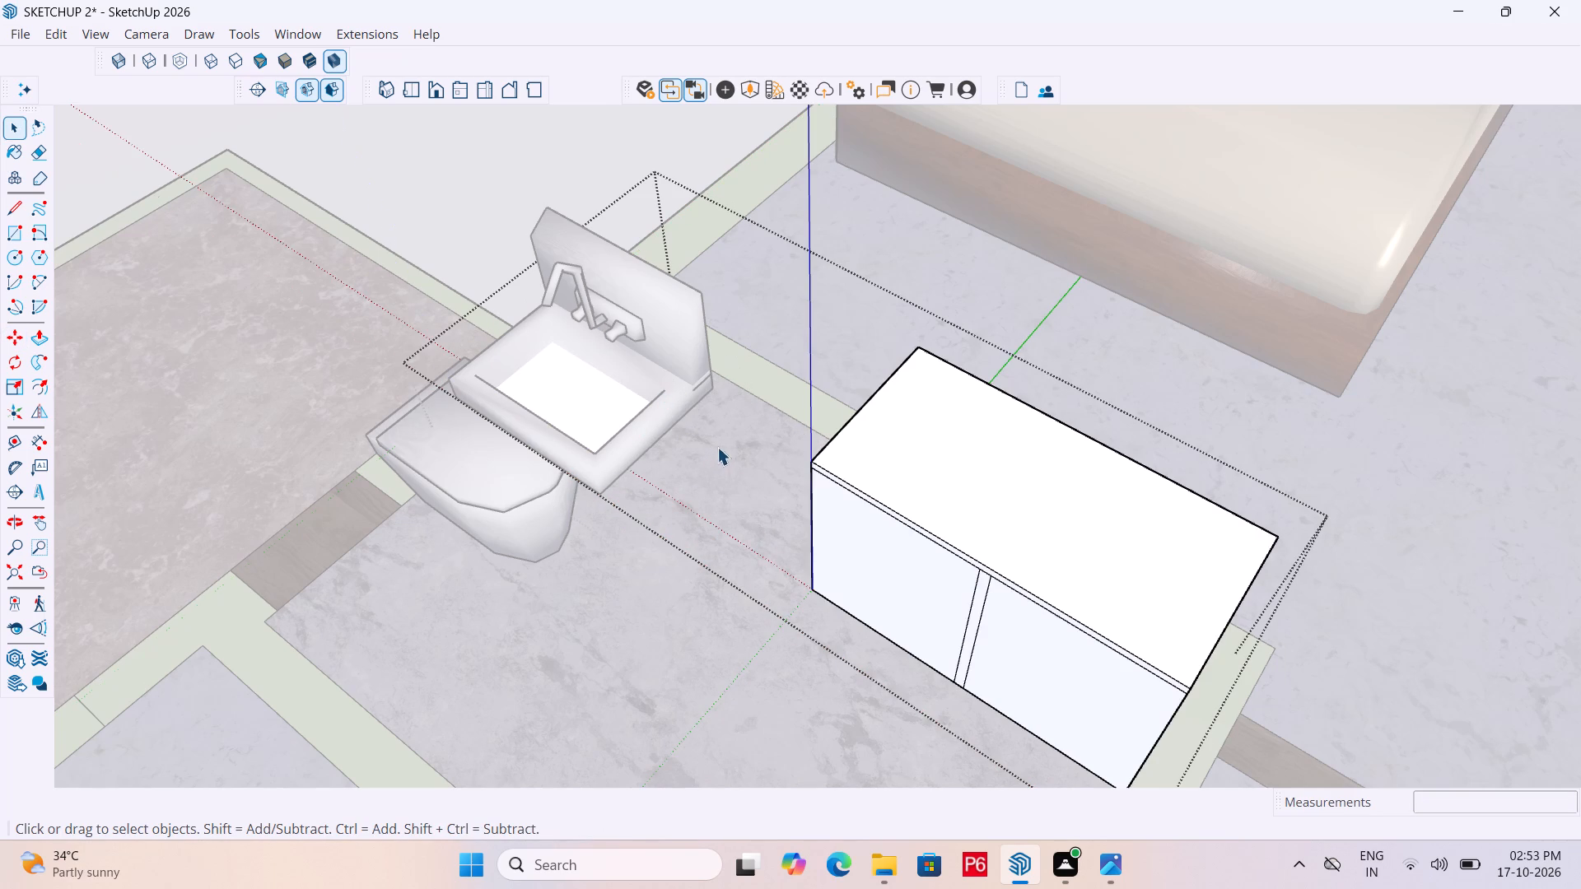
# Move the grouped rectangle by its corner about 3' 11 13/16" from the sink onto the middle of the cabinet's countertop.
pyautogui.click(596, 412)
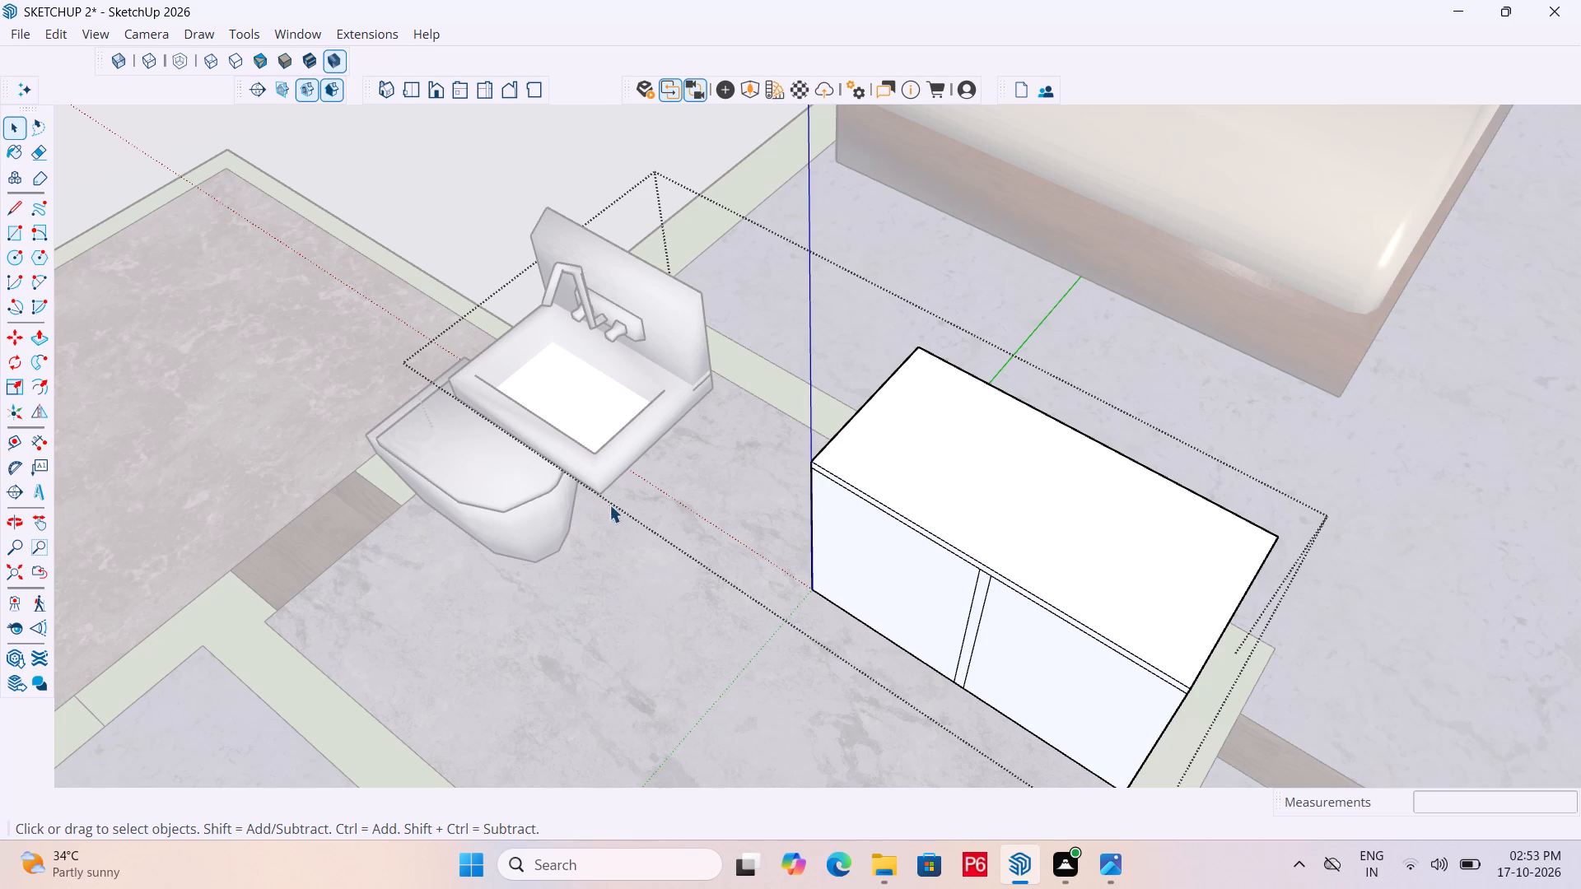
pyautogui.press('m')
pyautogui.click(595, 491)
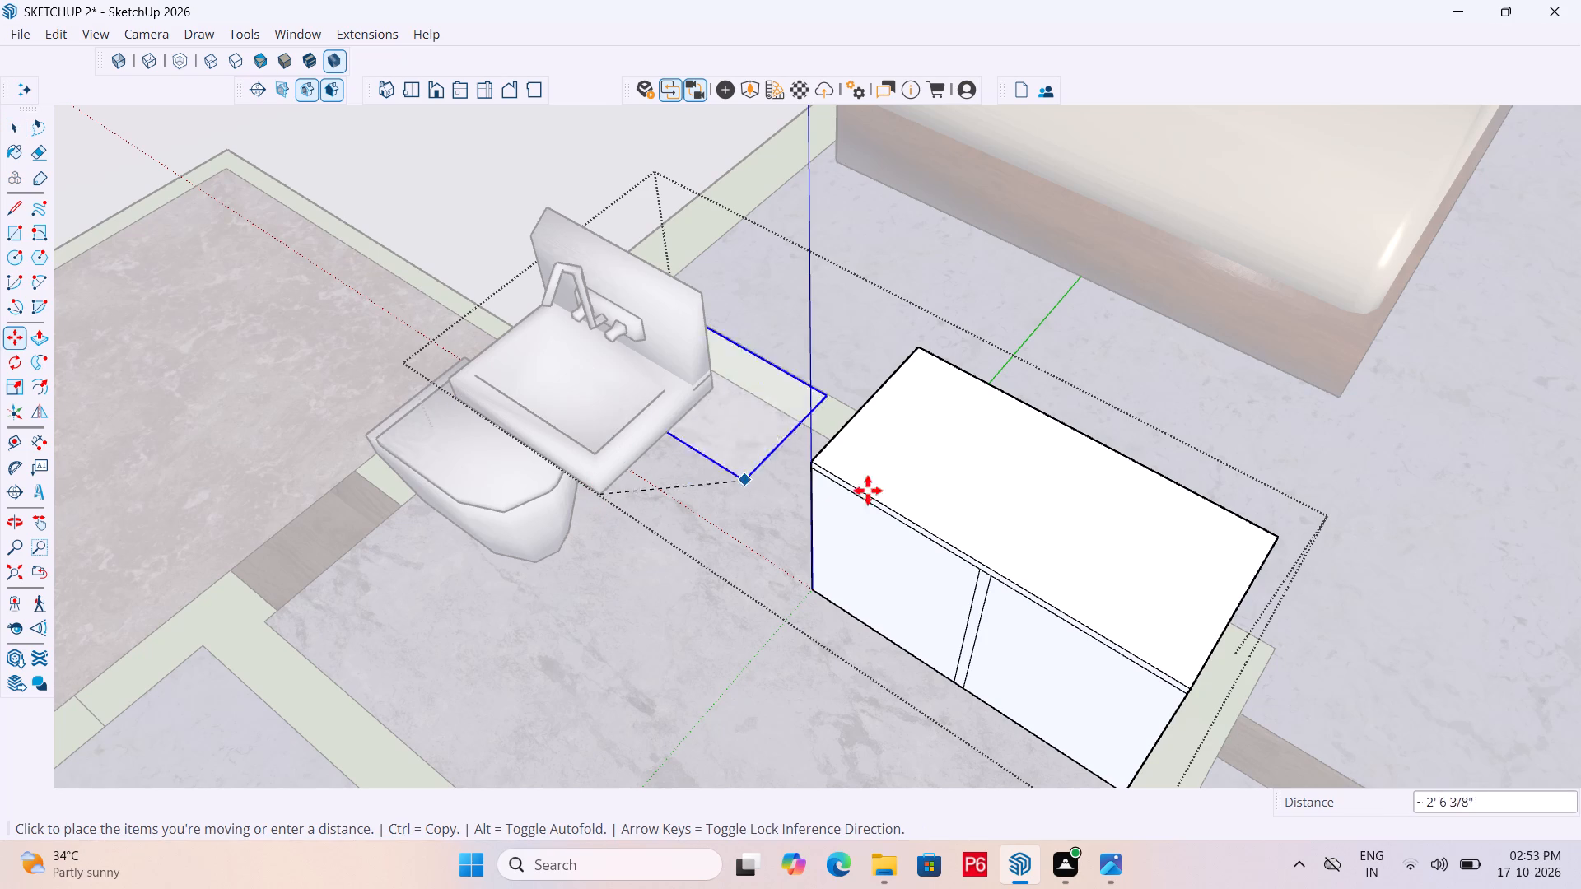
pyautogui.scroll(4, 1097, 612)
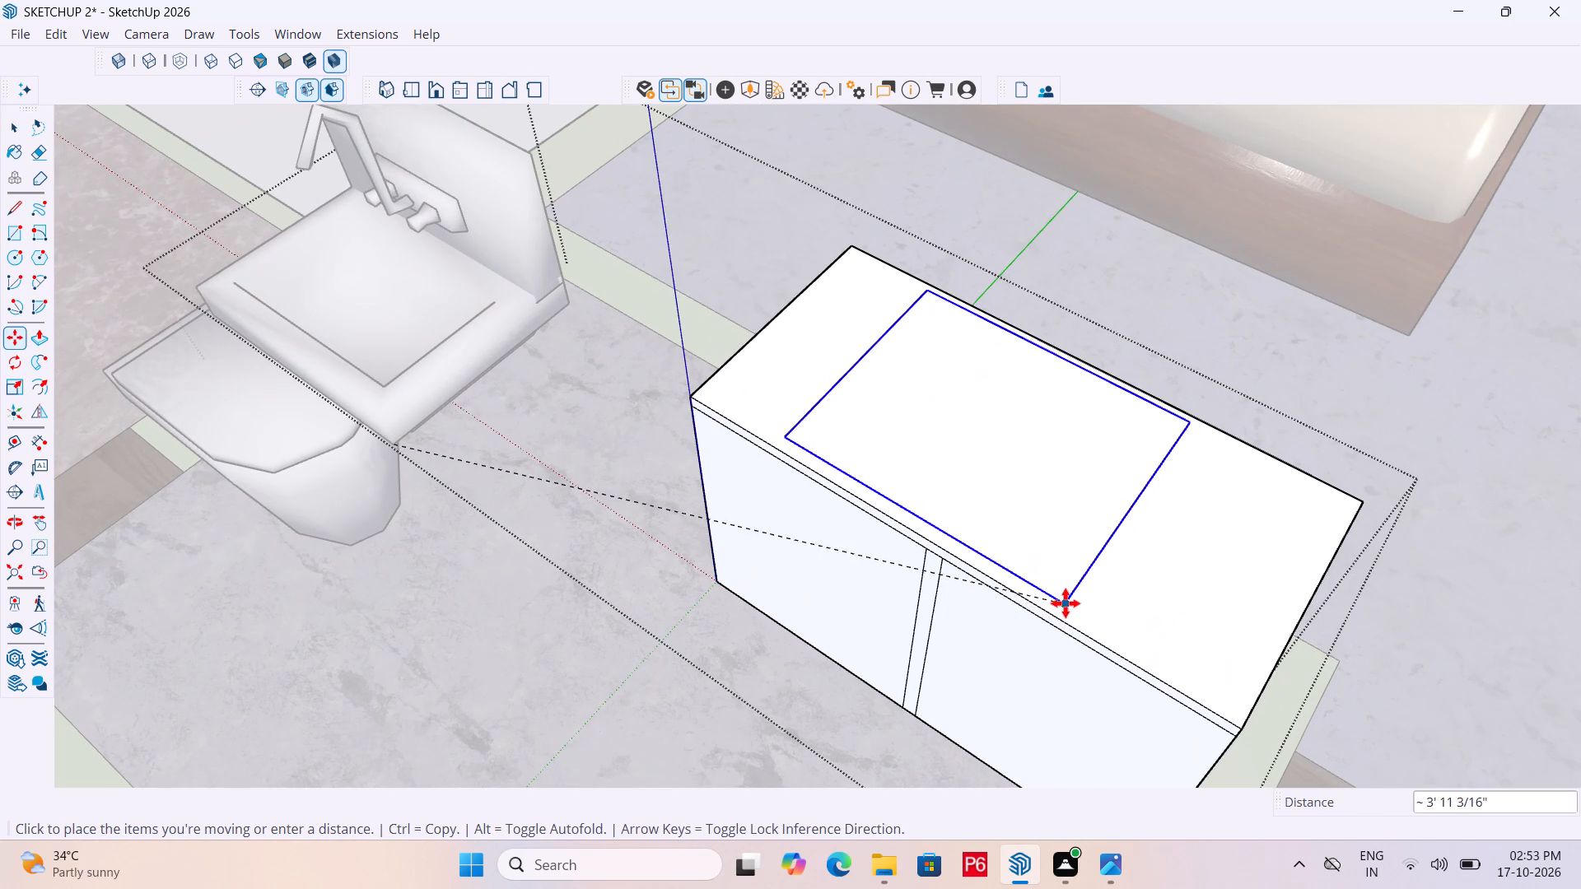
pyautogui.click(1074, 615)
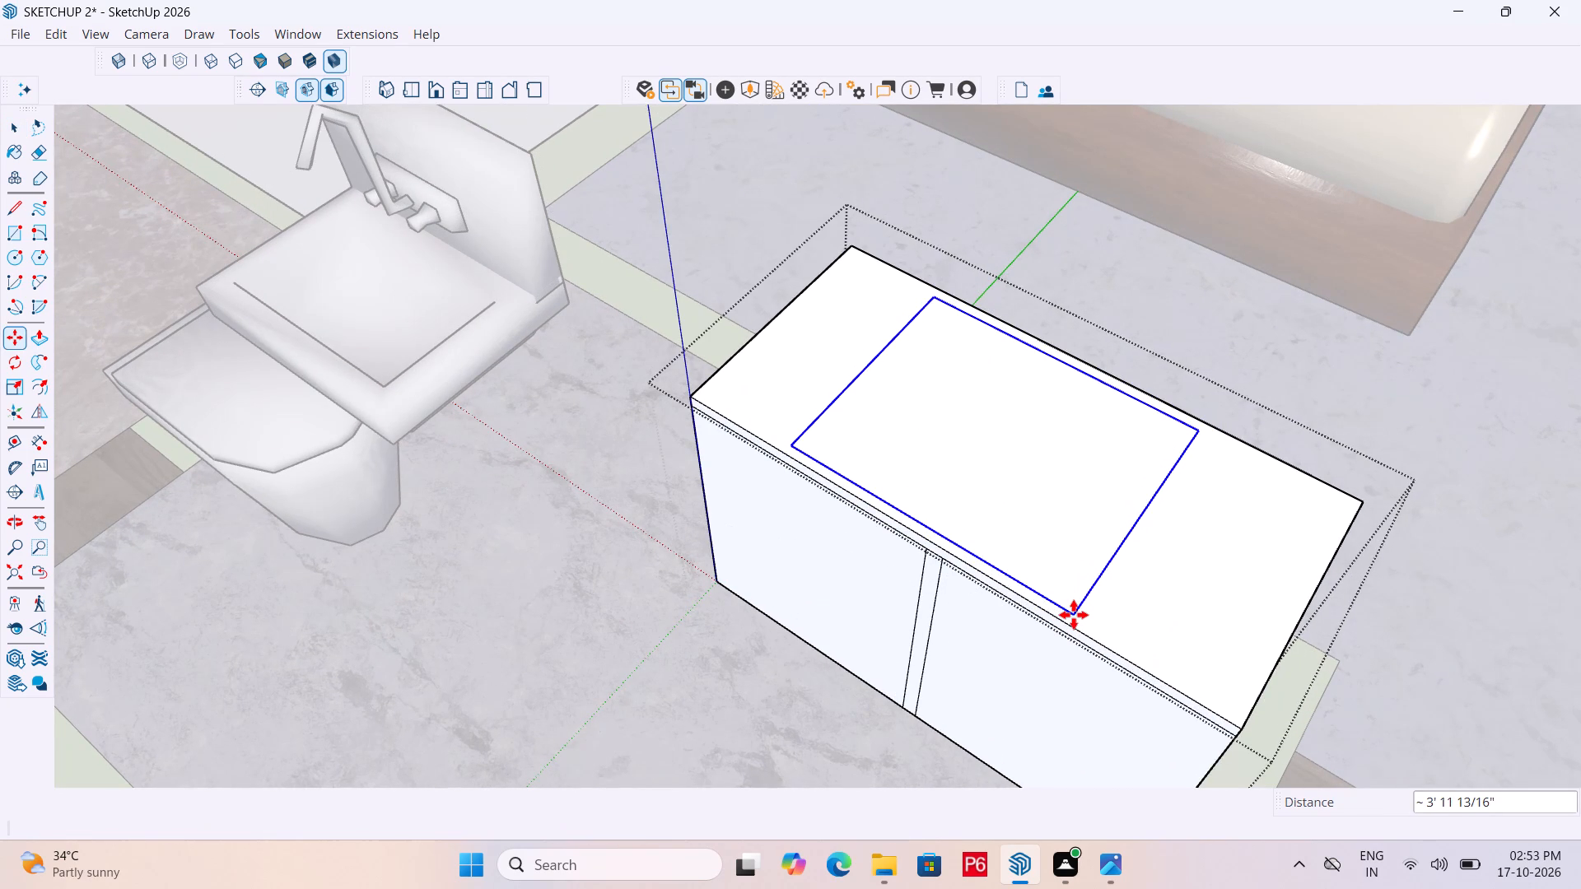
# Save the model with the sink-sized outline on the countertop.
pyautogui.hotkey('ctrl', 's')
pyautogui.hotkey('ctrl', 's')
pyautogui.hotkey('ctrl', 's')
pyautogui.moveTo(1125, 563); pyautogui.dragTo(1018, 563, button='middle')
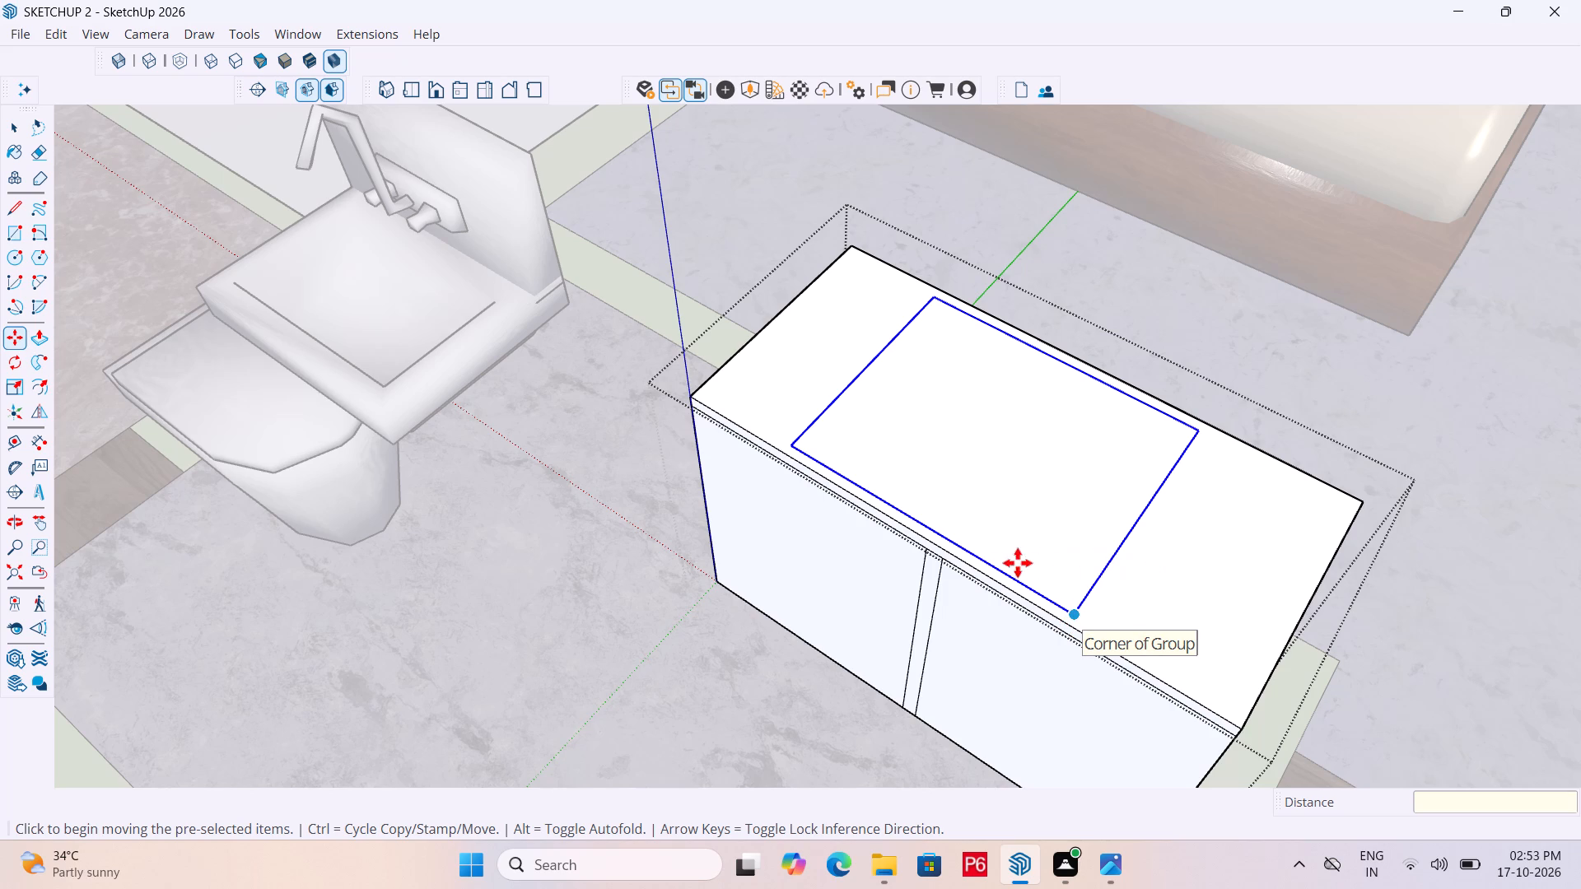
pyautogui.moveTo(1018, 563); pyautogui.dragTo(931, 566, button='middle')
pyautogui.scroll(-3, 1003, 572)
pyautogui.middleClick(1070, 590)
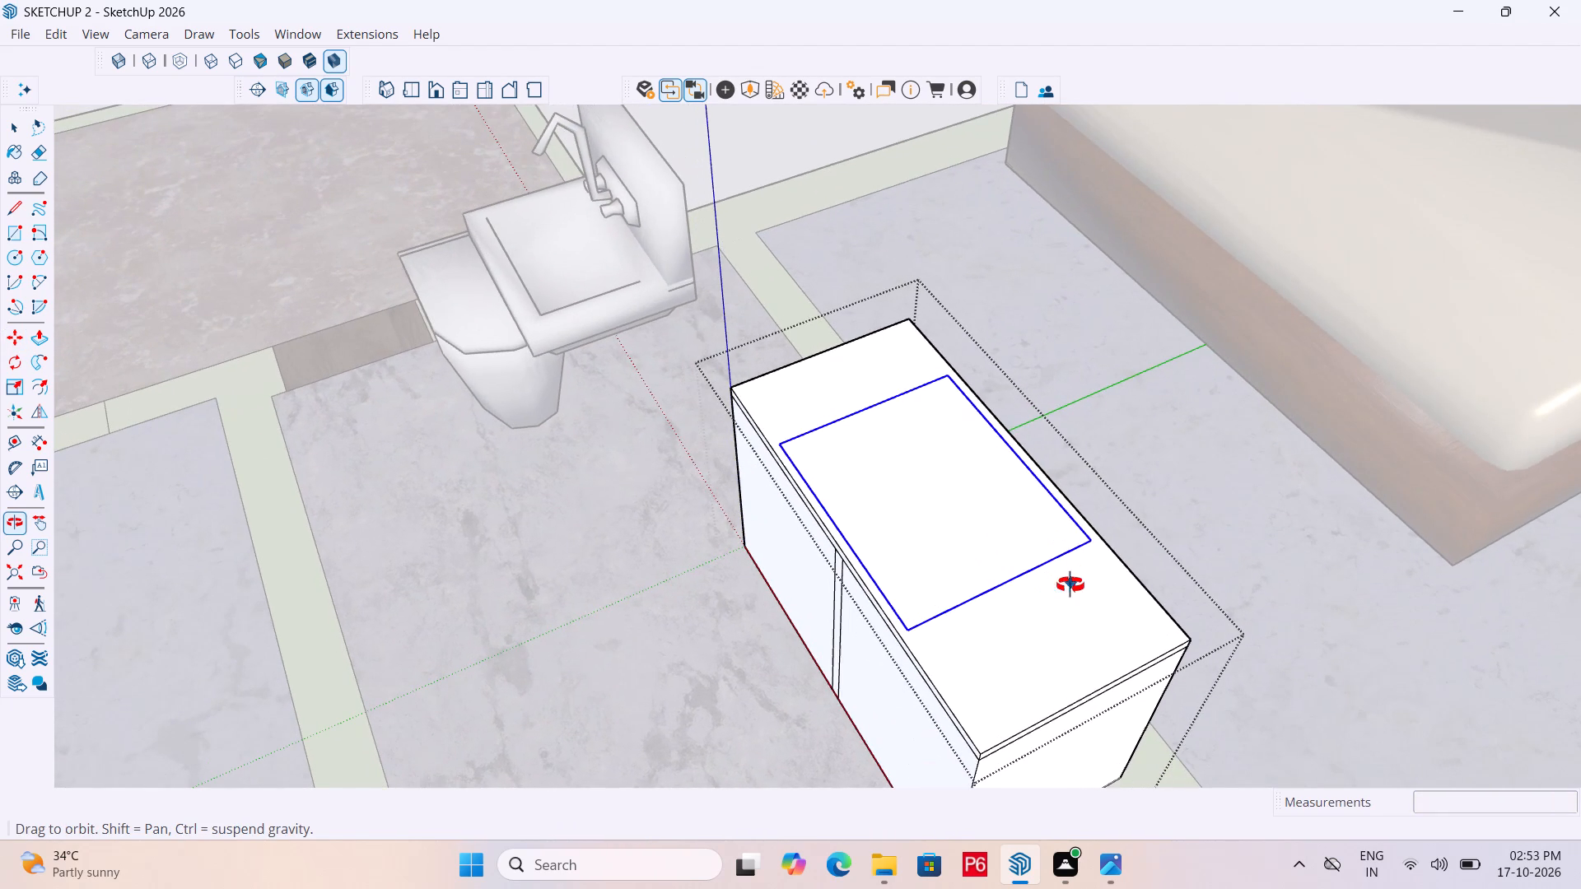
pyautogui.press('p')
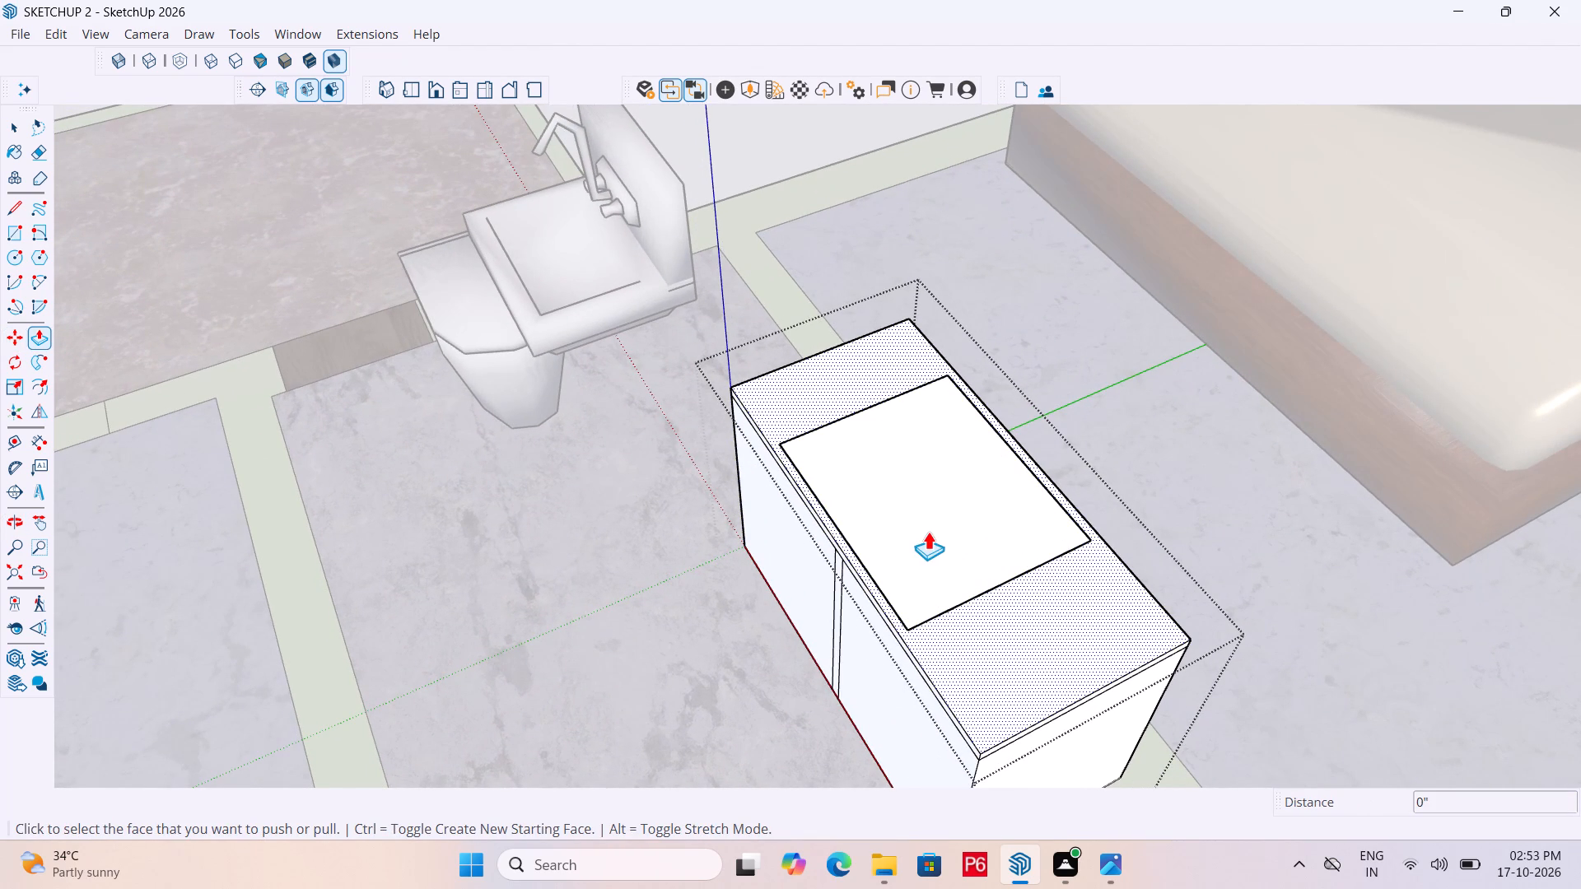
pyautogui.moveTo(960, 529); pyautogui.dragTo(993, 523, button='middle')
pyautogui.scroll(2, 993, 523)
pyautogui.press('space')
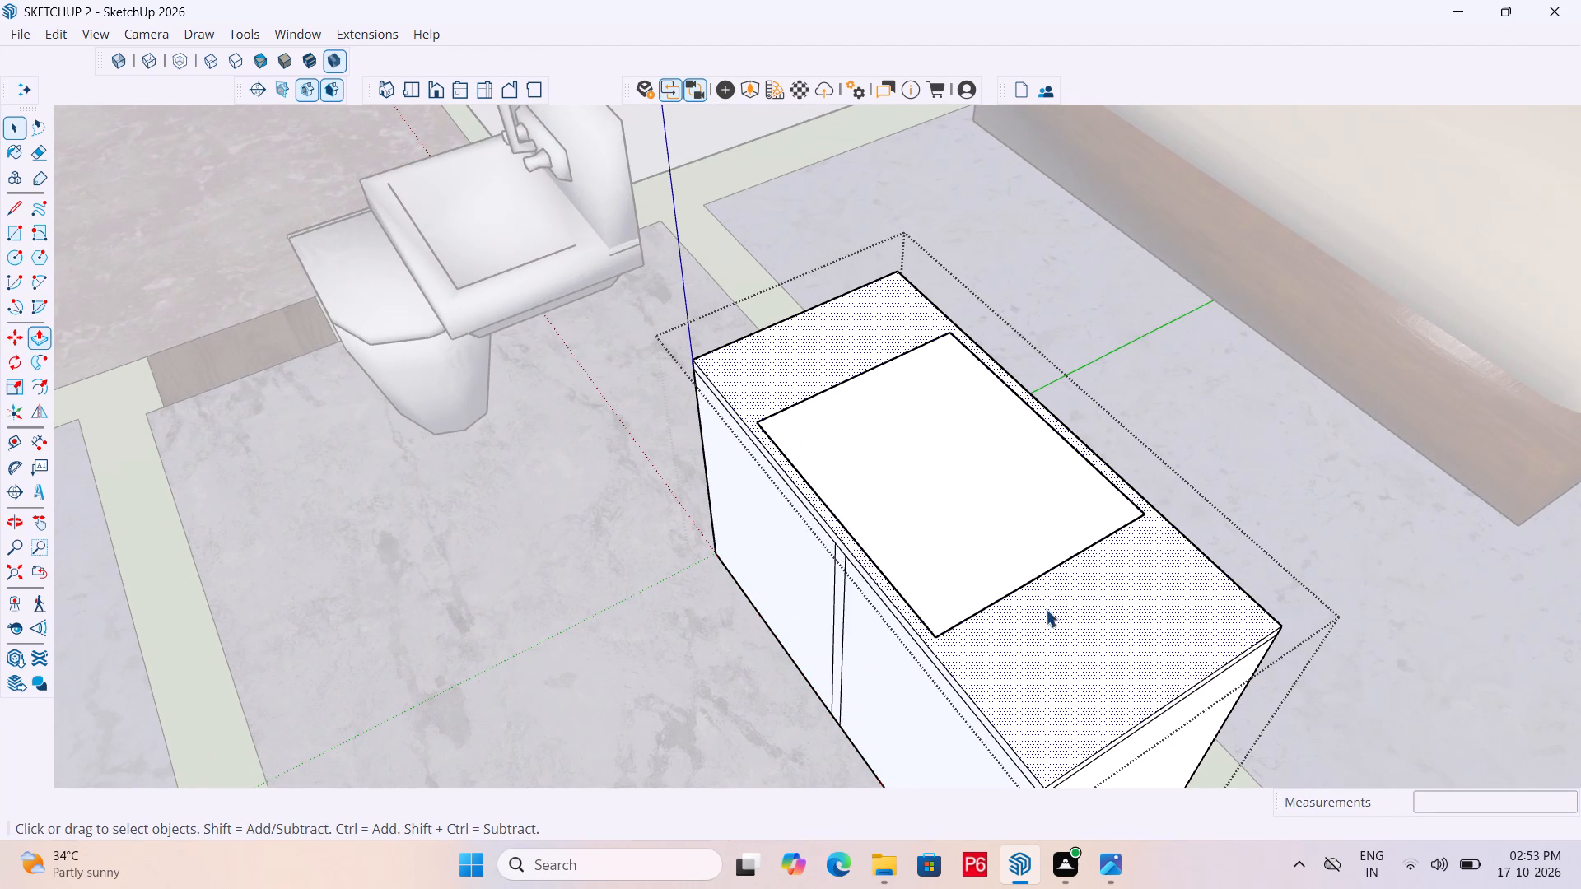
# Trace a rectangle on the countertop face from corner to opposite corner of the grouped sink outline.
pyautogui.doubleClick(1064, 607)
pyautogui.tripleClick(1063, 607)
pyautogui.click(1063, 607)
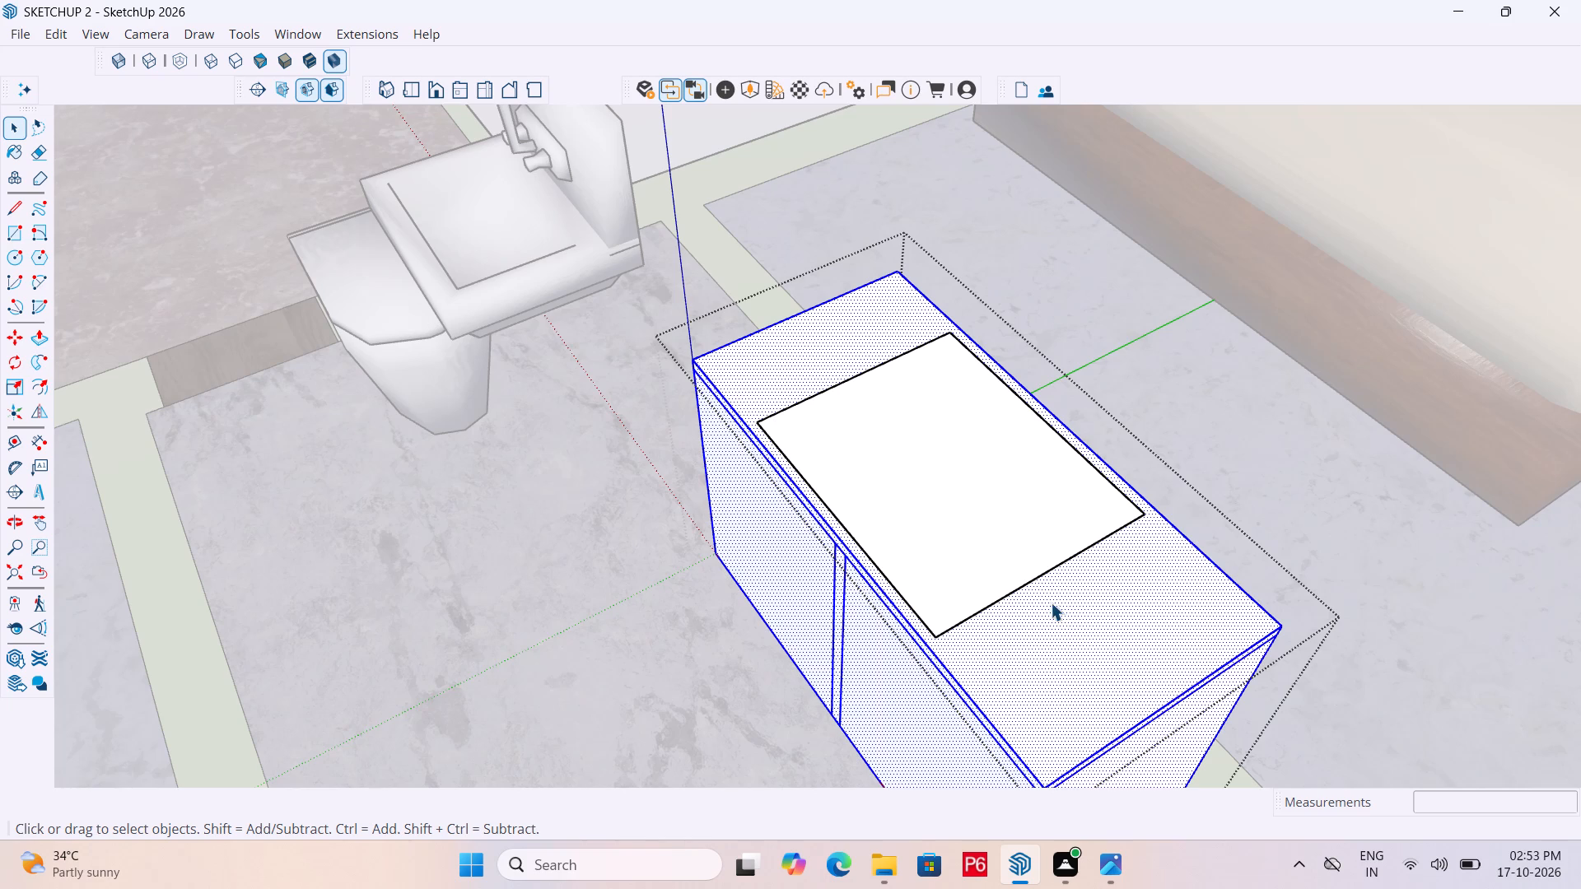
pyautogui.doubleClick(1056, 605)
pyautogui.scroll(2, 996, 483)
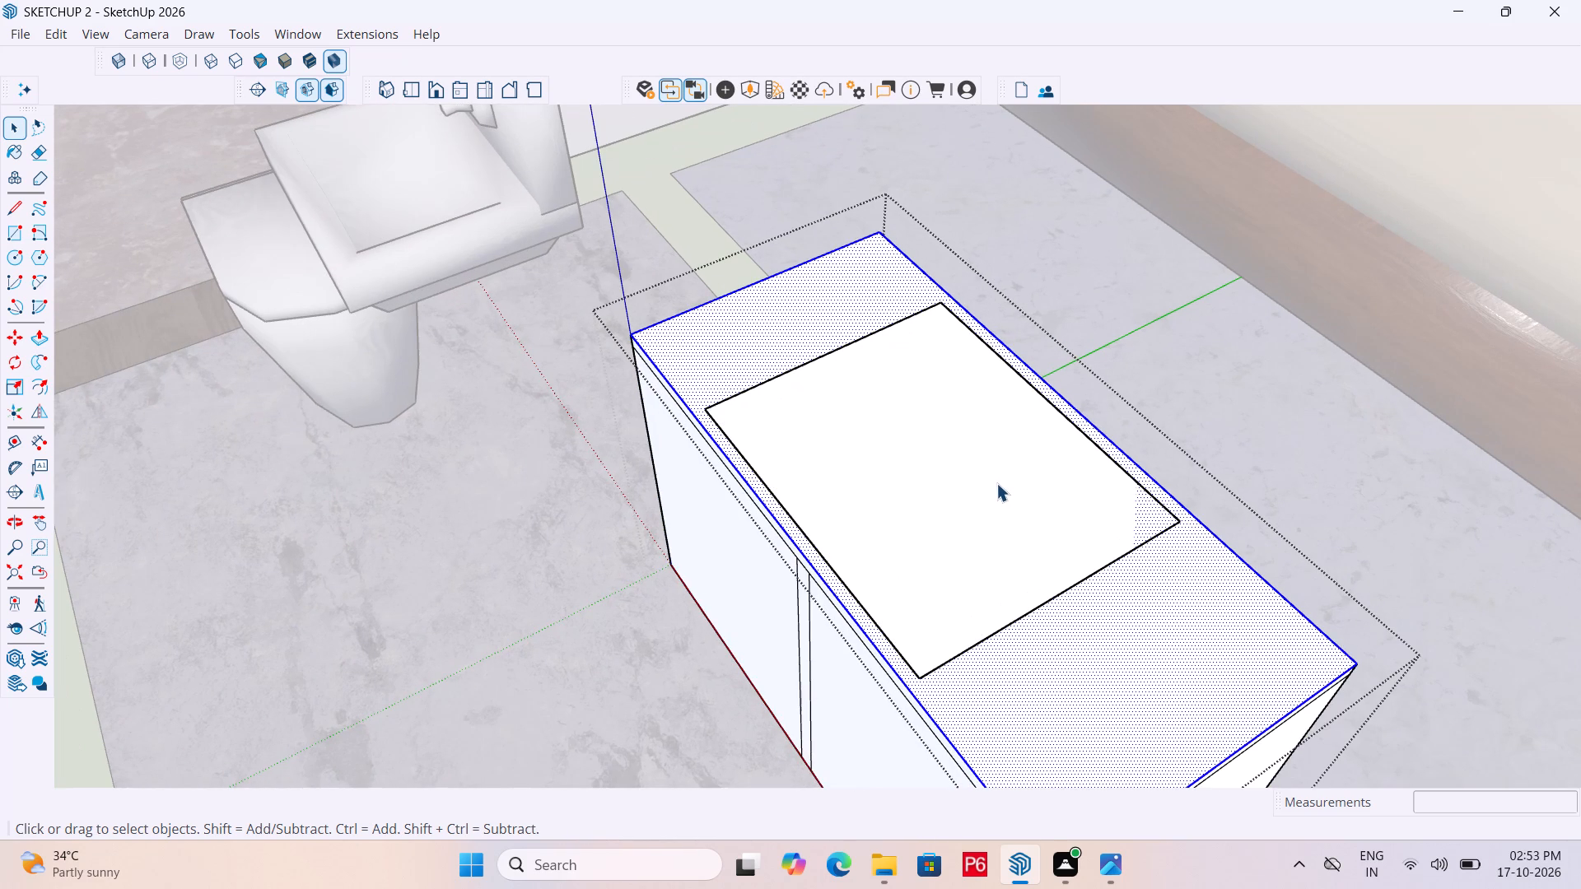
pyautogui.press('r')
pyautogui.click(712, 411)
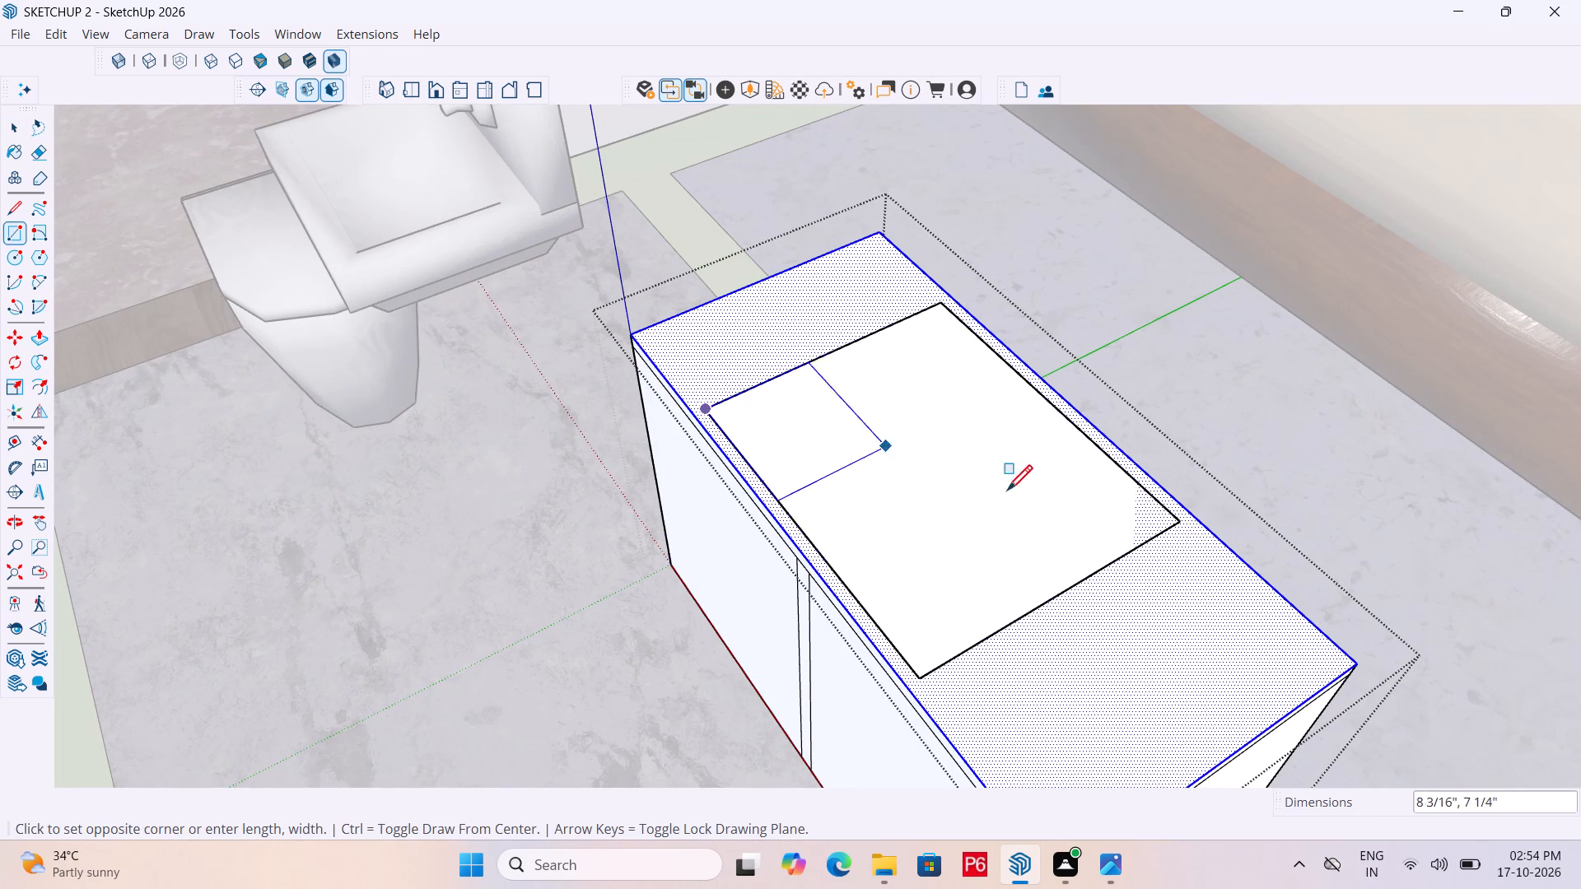
pyautogui.click(1178, 524)
pyautogui.press('space')
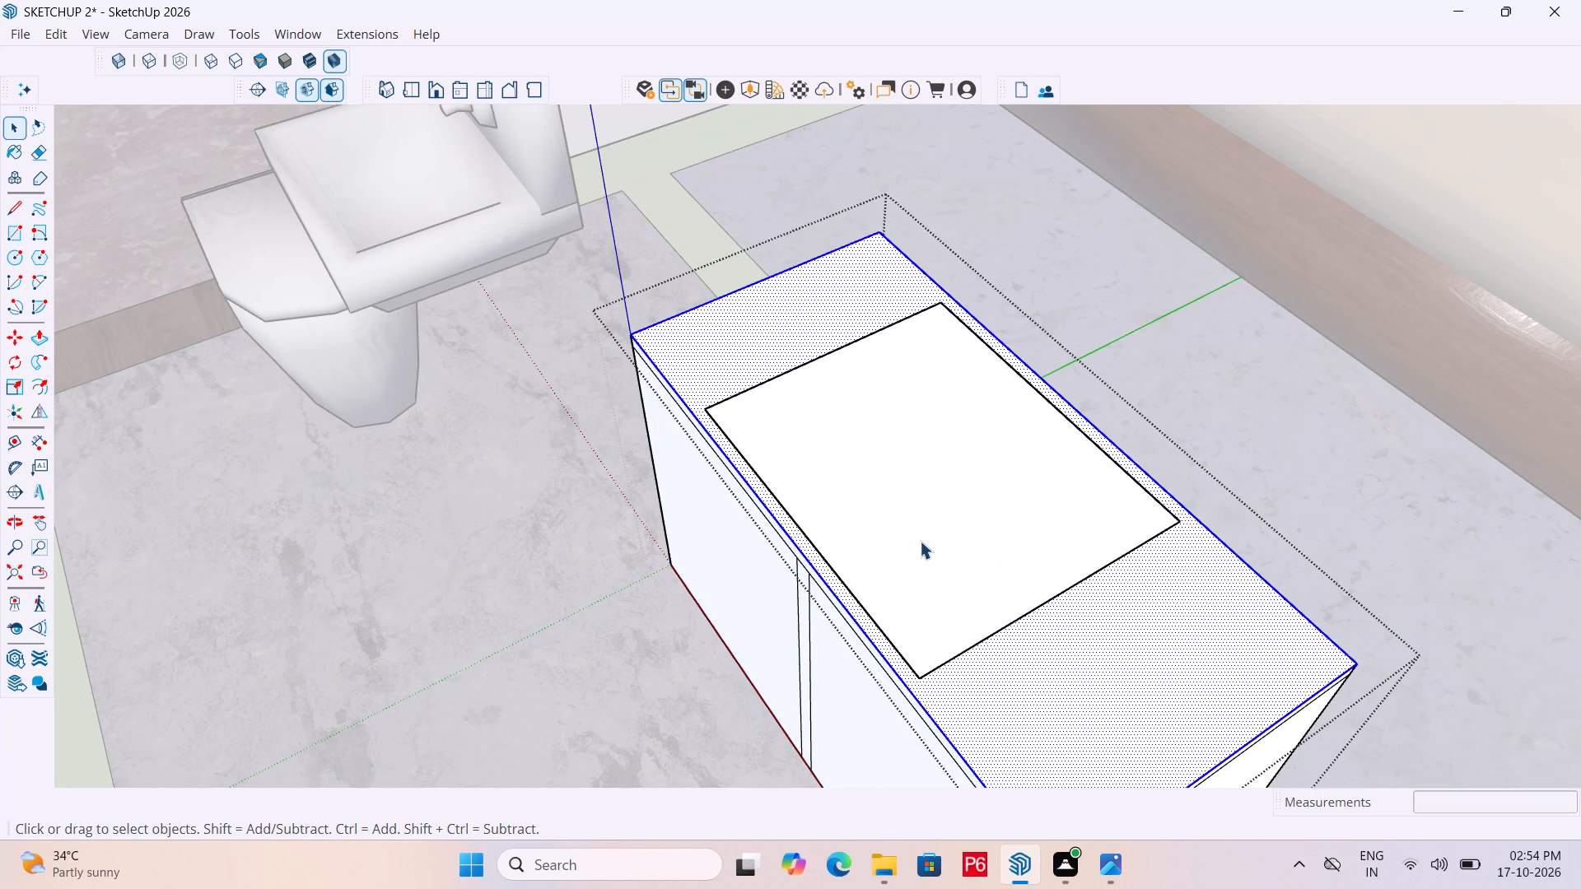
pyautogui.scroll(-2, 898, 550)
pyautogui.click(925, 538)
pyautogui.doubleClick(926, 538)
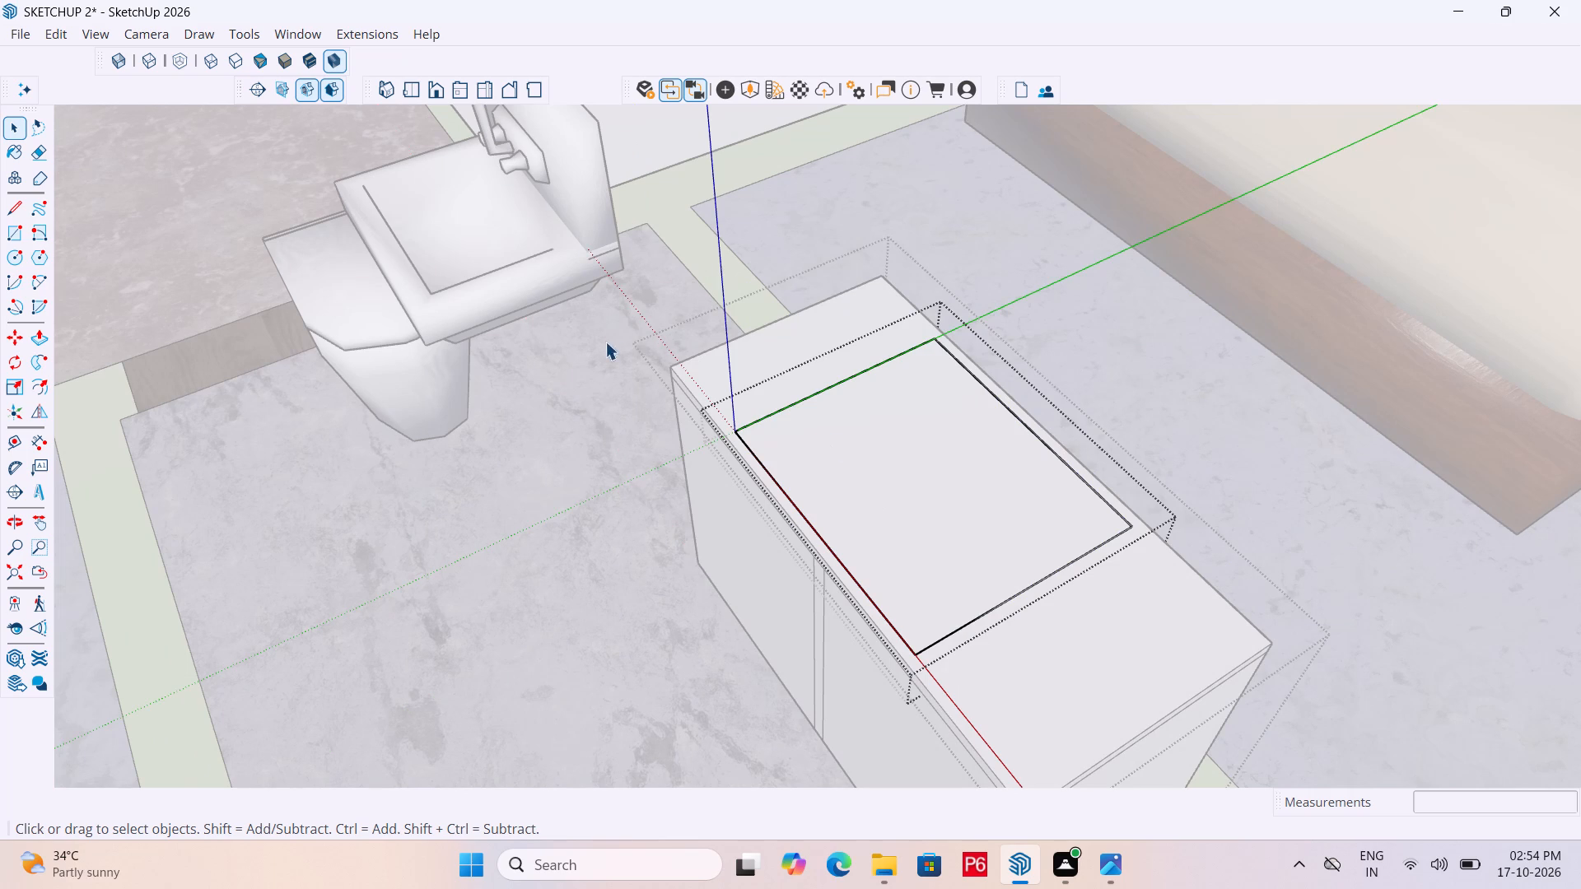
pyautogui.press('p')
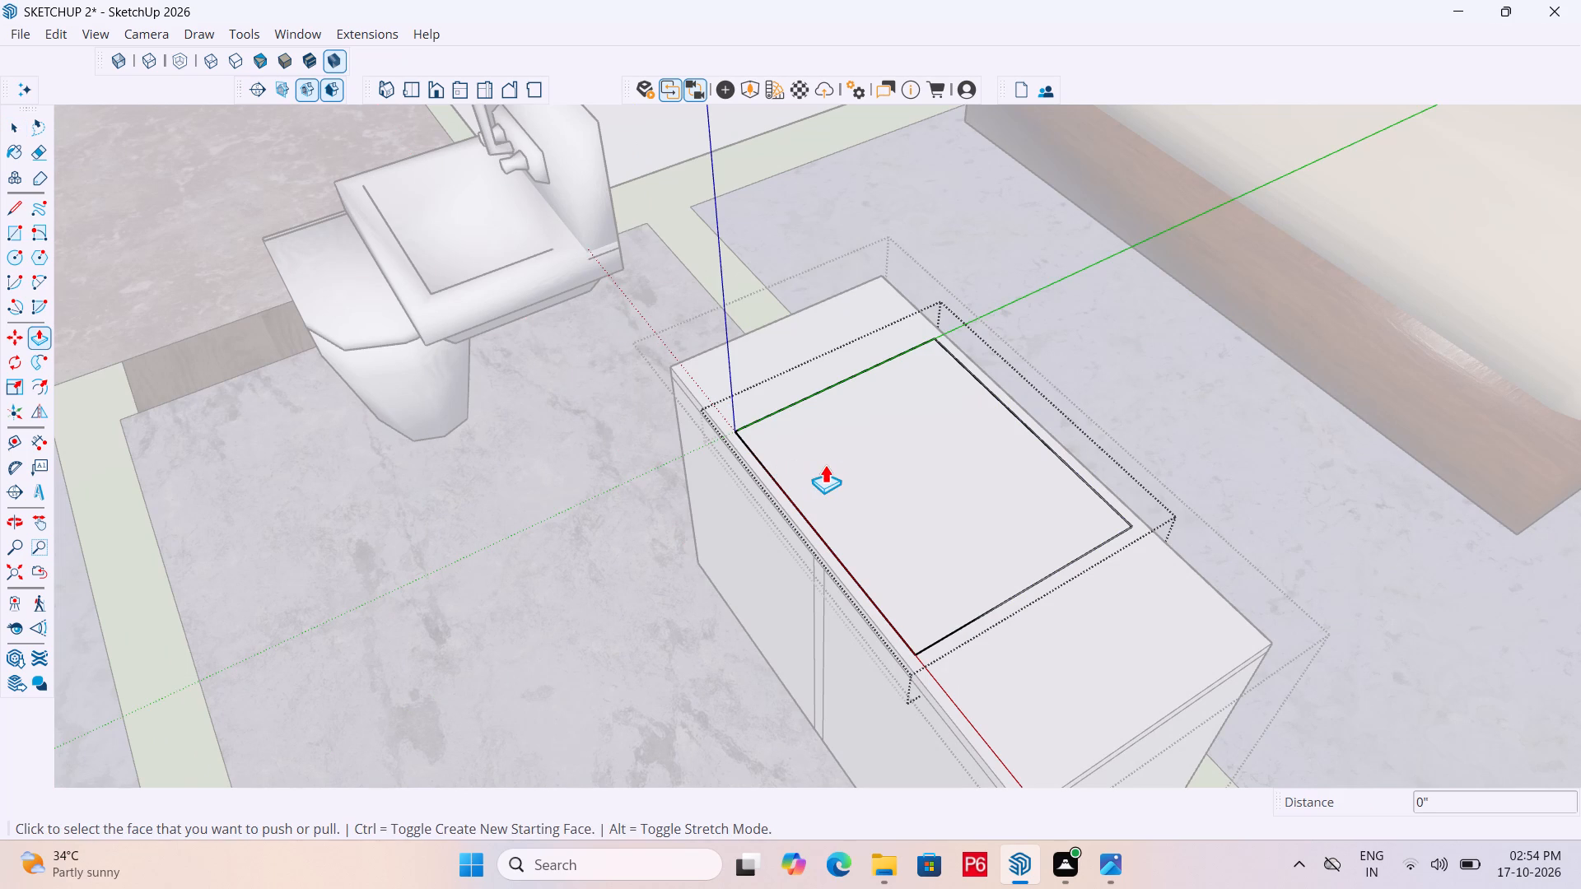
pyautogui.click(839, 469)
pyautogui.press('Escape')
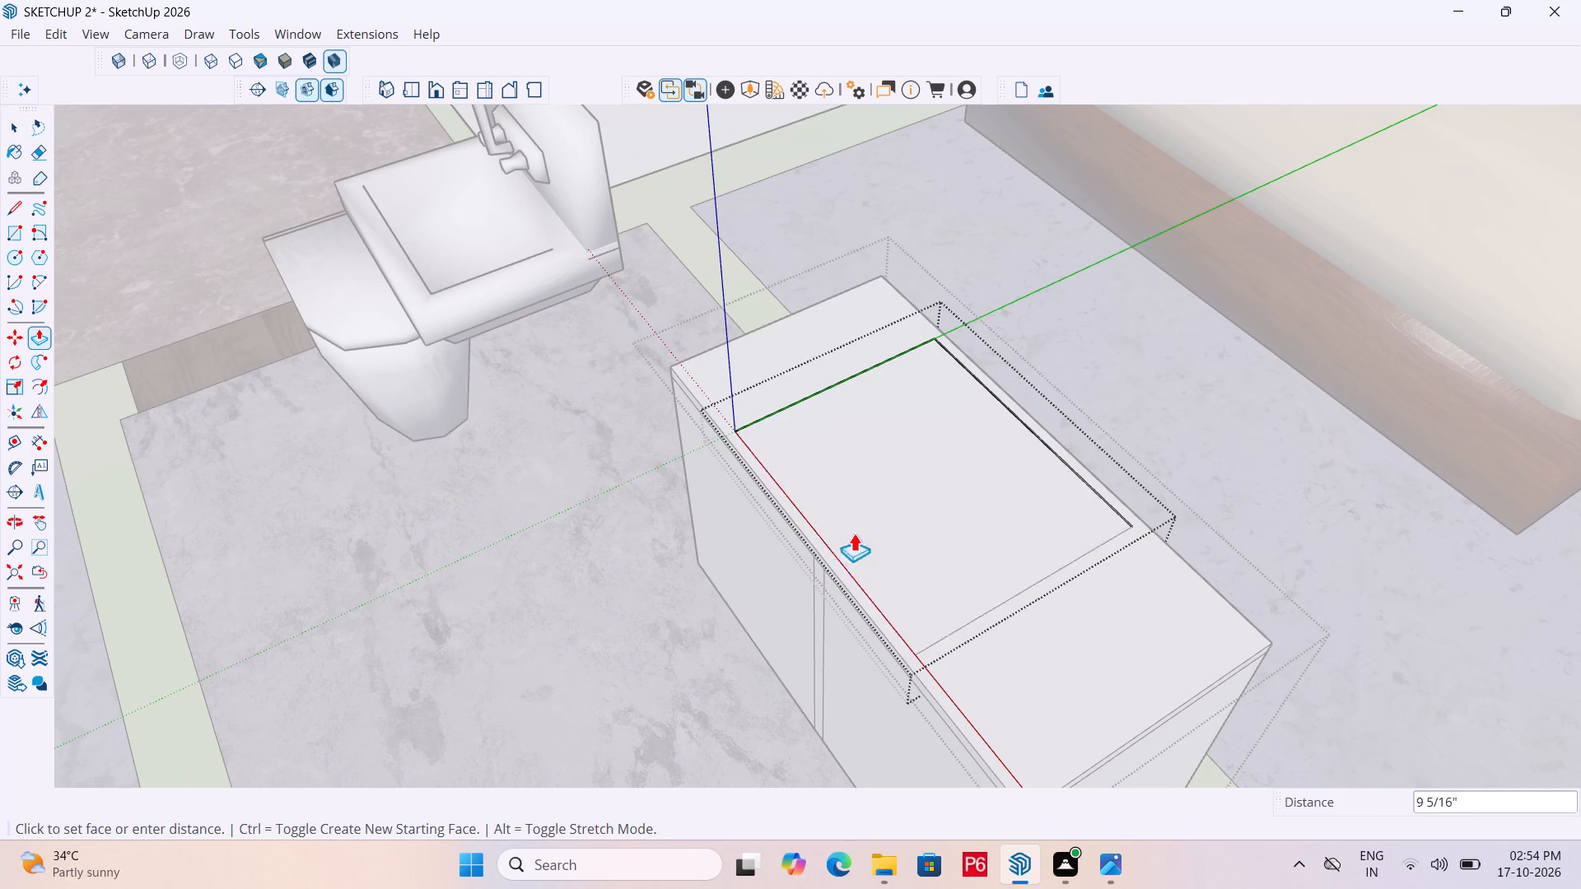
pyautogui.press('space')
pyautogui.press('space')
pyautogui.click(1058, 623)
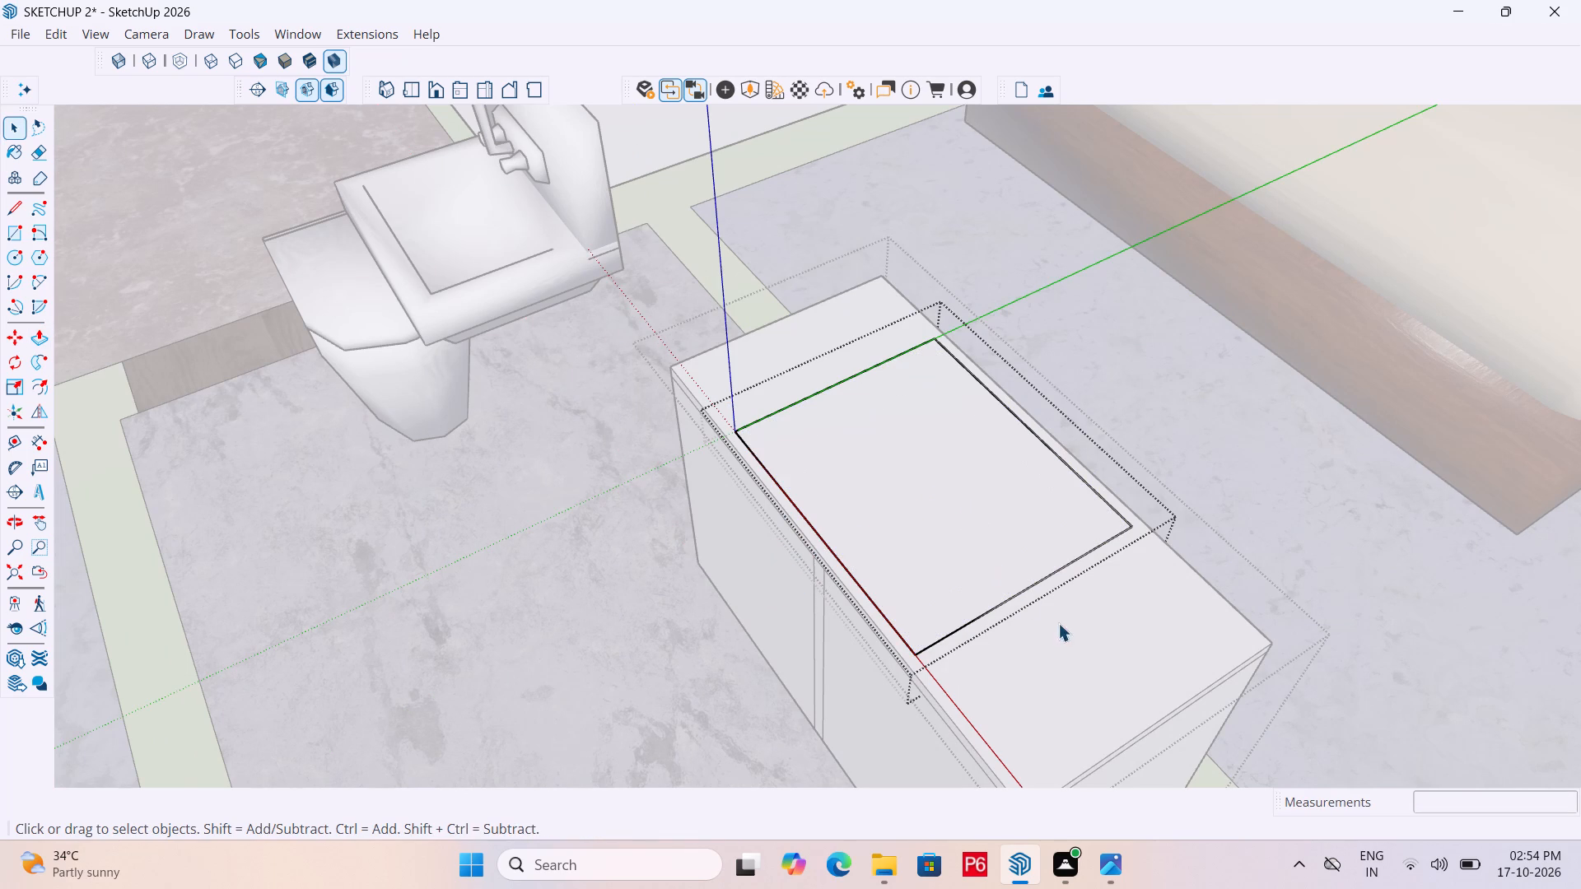
# Delete the nested sink outline group from the countertop, leaving the traced rectangle face.
pyautogui.click(1027, 589)
pyautogui.click(983, 526)
pyautogui.press('space')
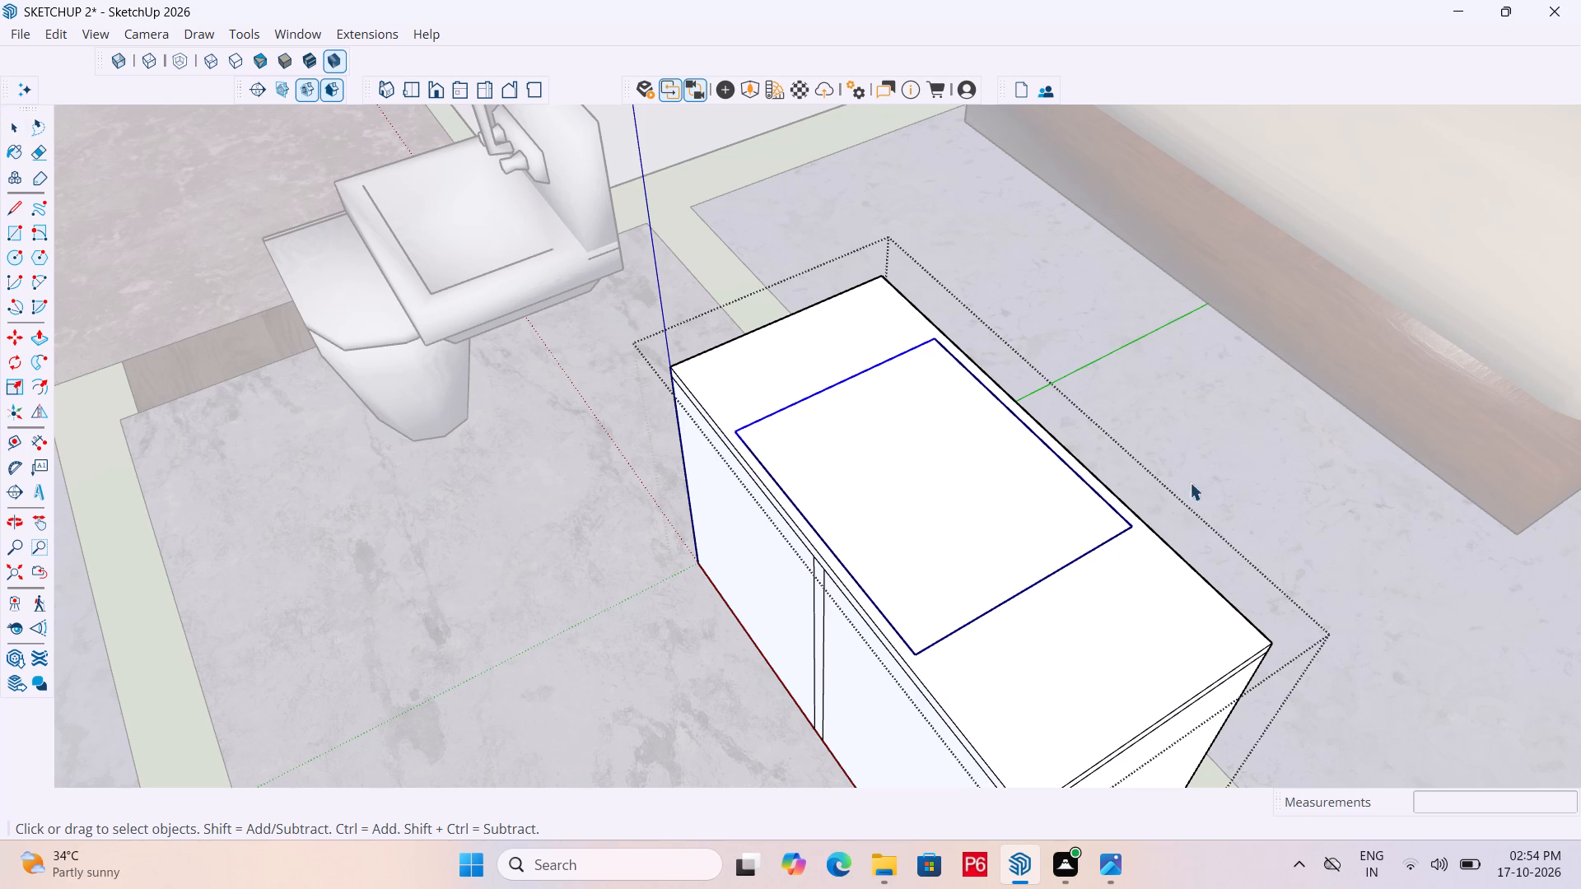
pyautogui.click(1215, 468)
pyautogui.click(1074, 501)
pyautogui.doubleClick(1074, 501)
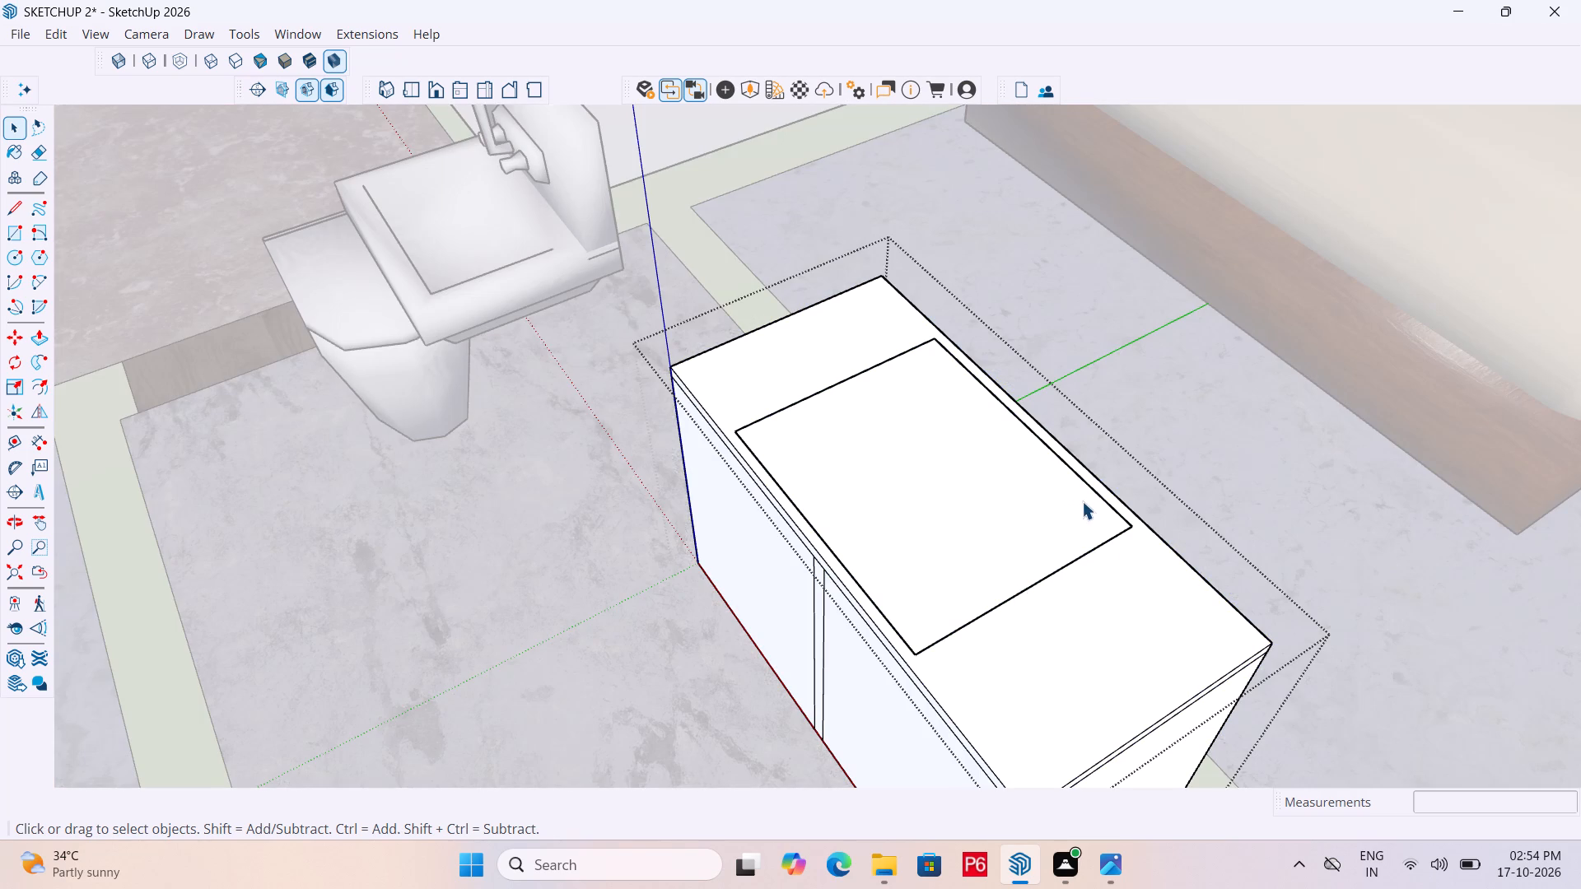
pyautogui.click(1083, 500)
pyautogui.press('Delete')
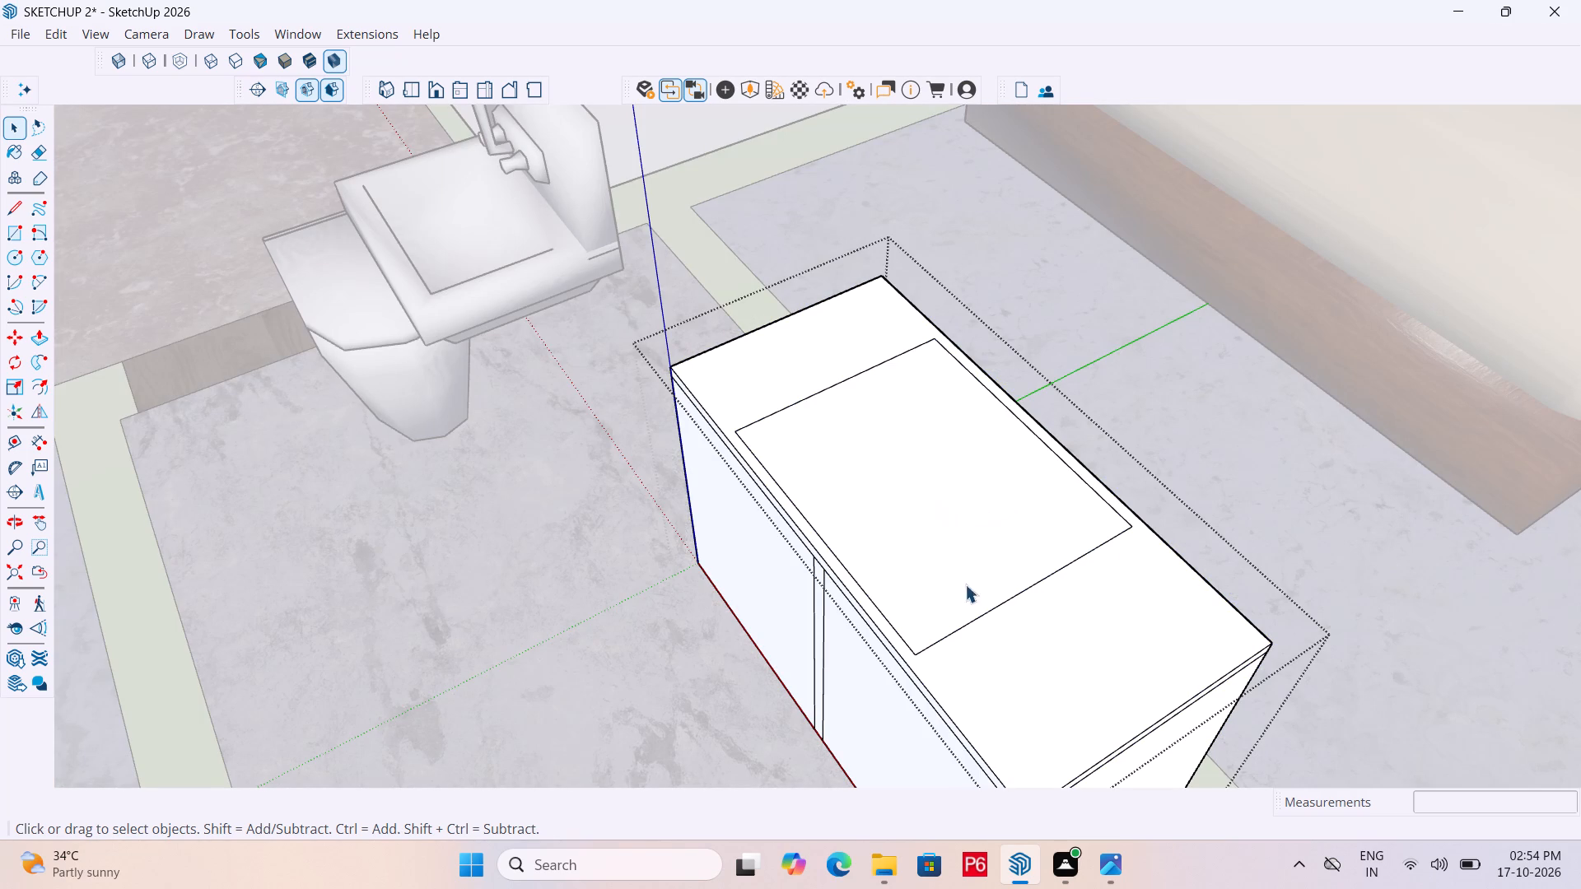
# Push the sink-sized rectangle face on the countertop 9" down into the cabinet.
pyautogui.doubleClick(935, 557)
pyautogui.press('p')
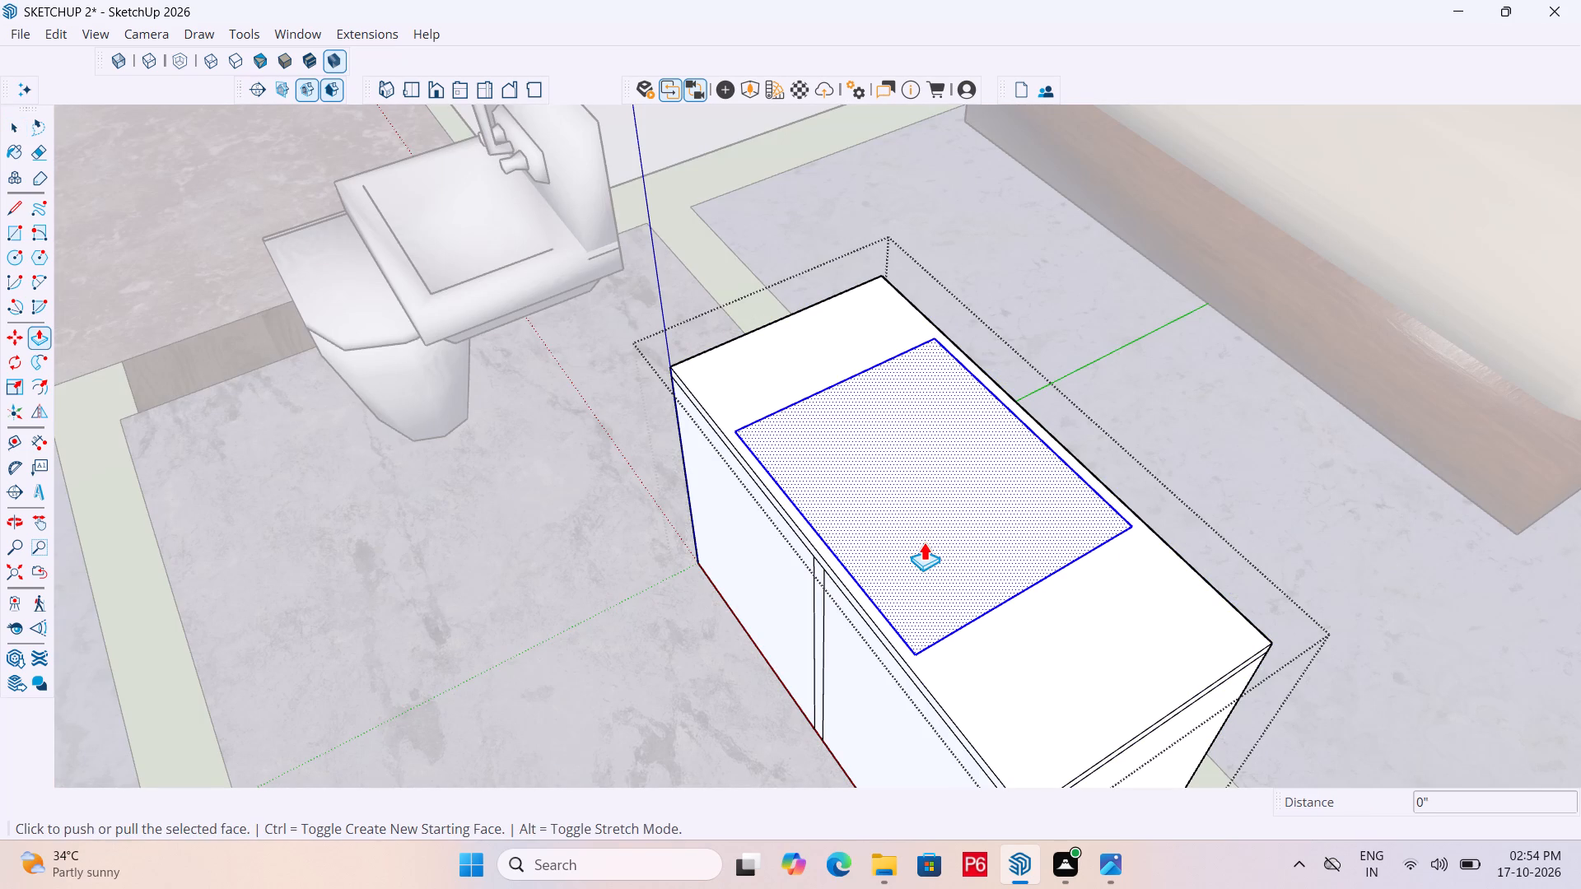
pyautogui.click(924, 542)
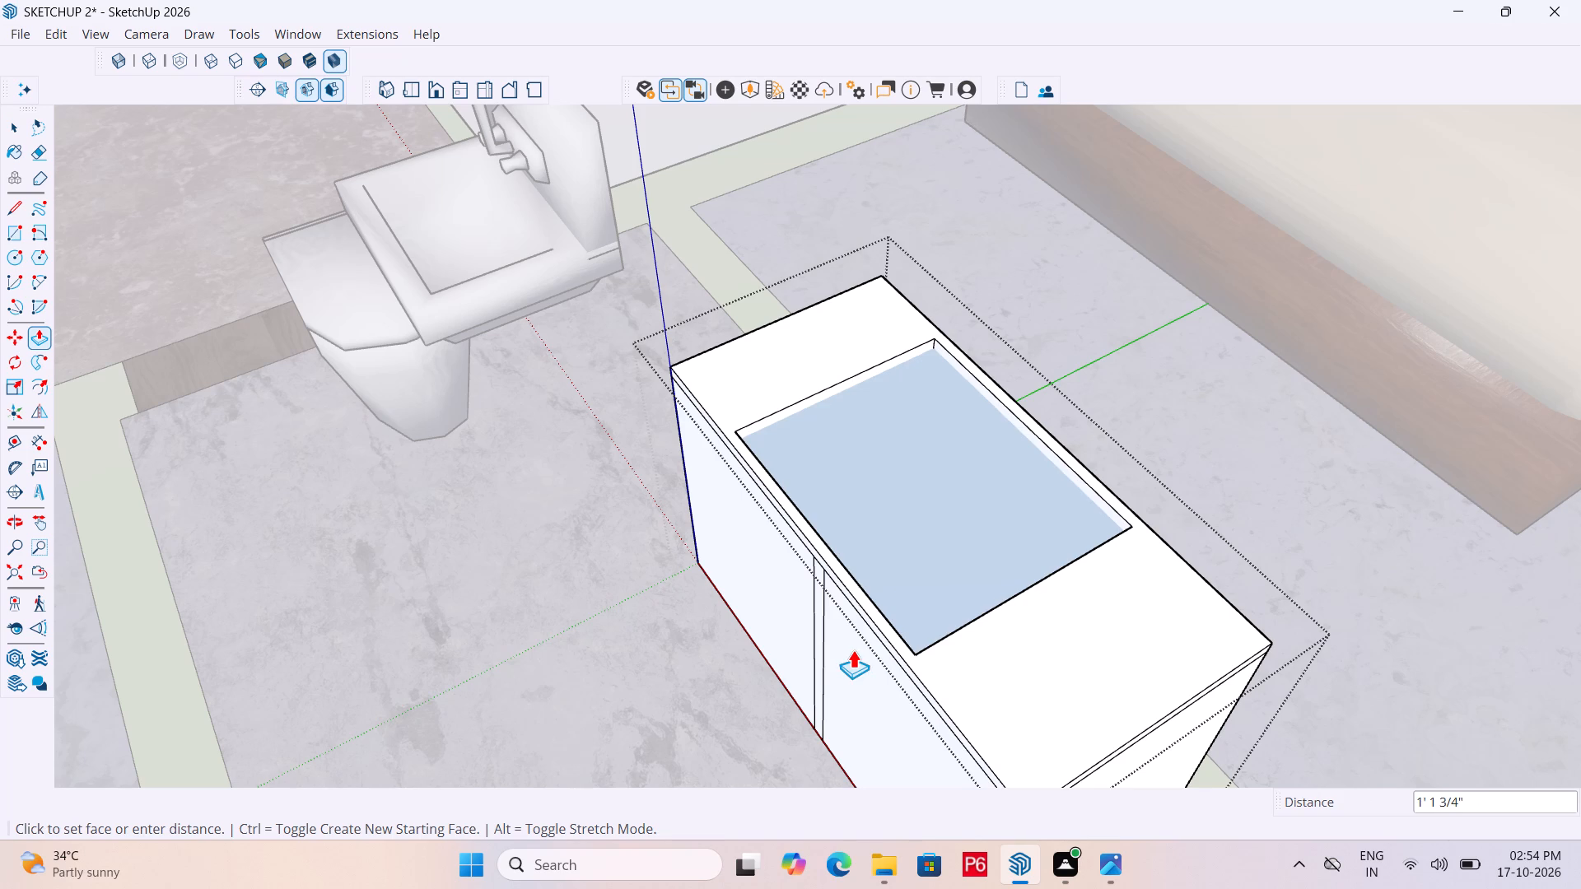
pyautogui.moveTo(861, 645); pyautogui.dragTo(991, 537, button='middle')
pyautogui.click(1008, 467)
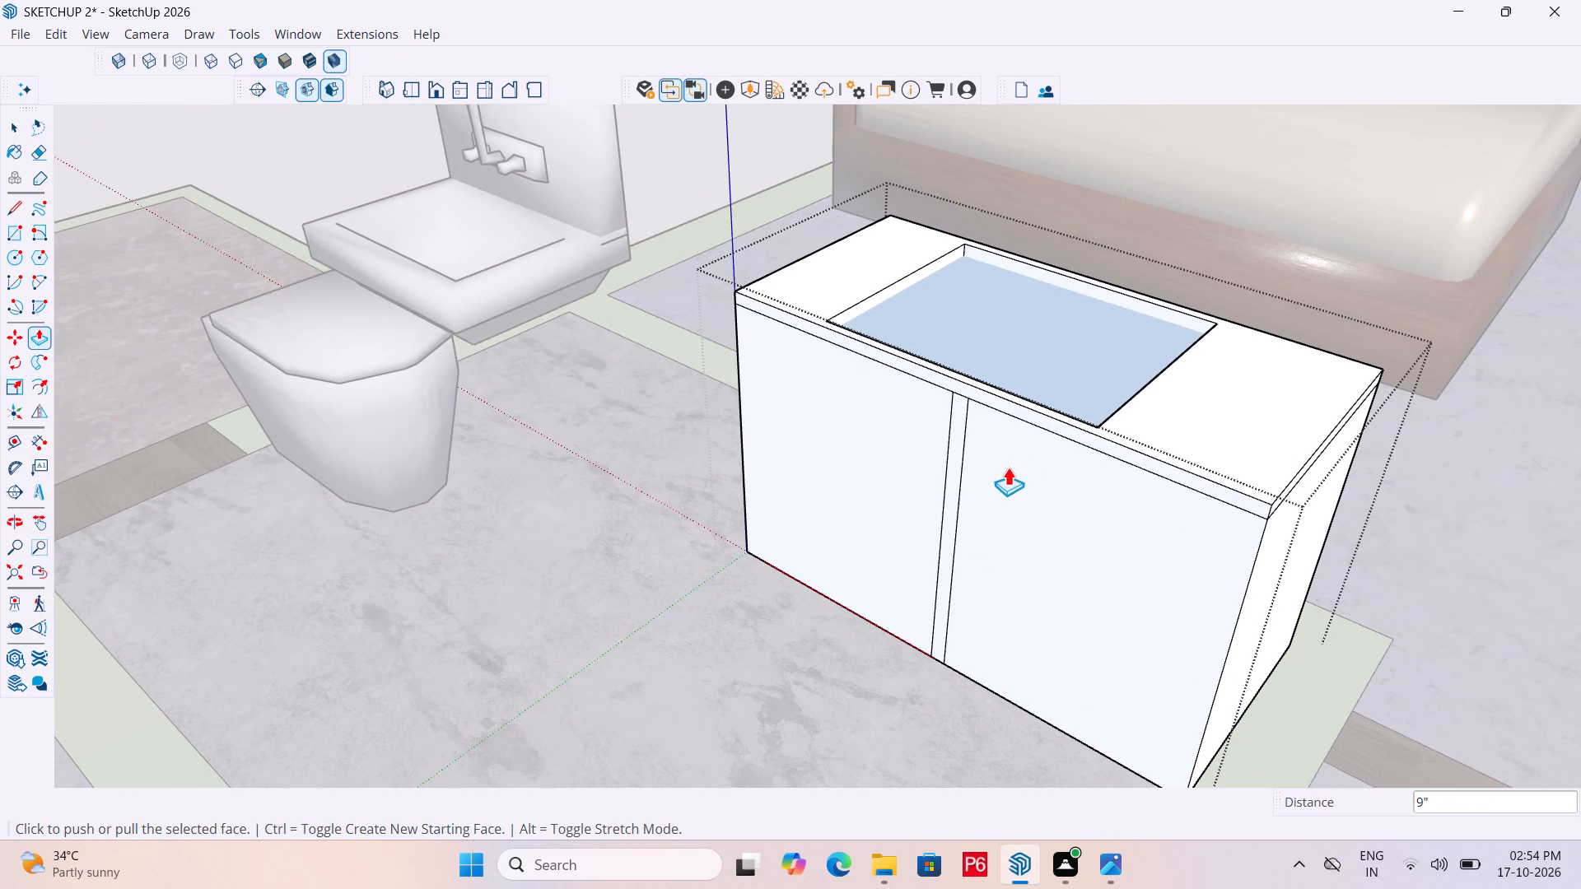
# Save the model with the sink opening cut in the countertop.
pyautogui.hotkey('ctrl', 's')
# Close the cabinet group and move the sink from beside the toilet by its lower front corner over to the cabinet.
pyautogui.scroll(-2, 655, 454)
pyautogui.moveTo(655, 454); pyautogui.dragTo(628, 476, button='middle')
pyautogui.scroll(3, 1065, 389)
pyautogui.scroll(2, 996, 411)
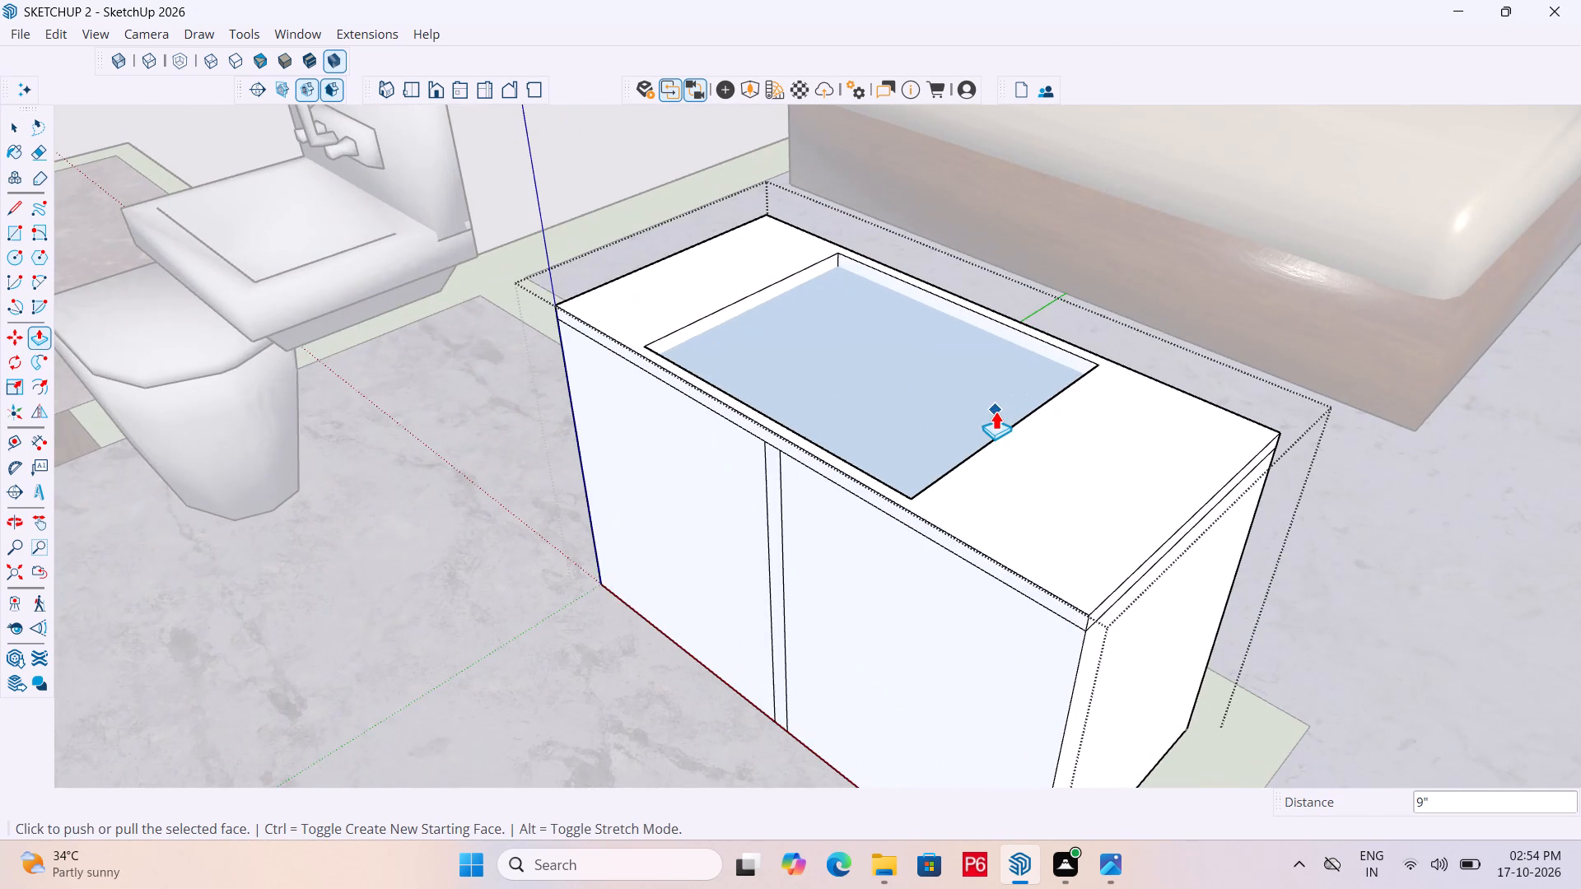
pyautogui.scroll(-2, 911, 529)
pyautogui.click(344, 327)
pyautogui.press('space')
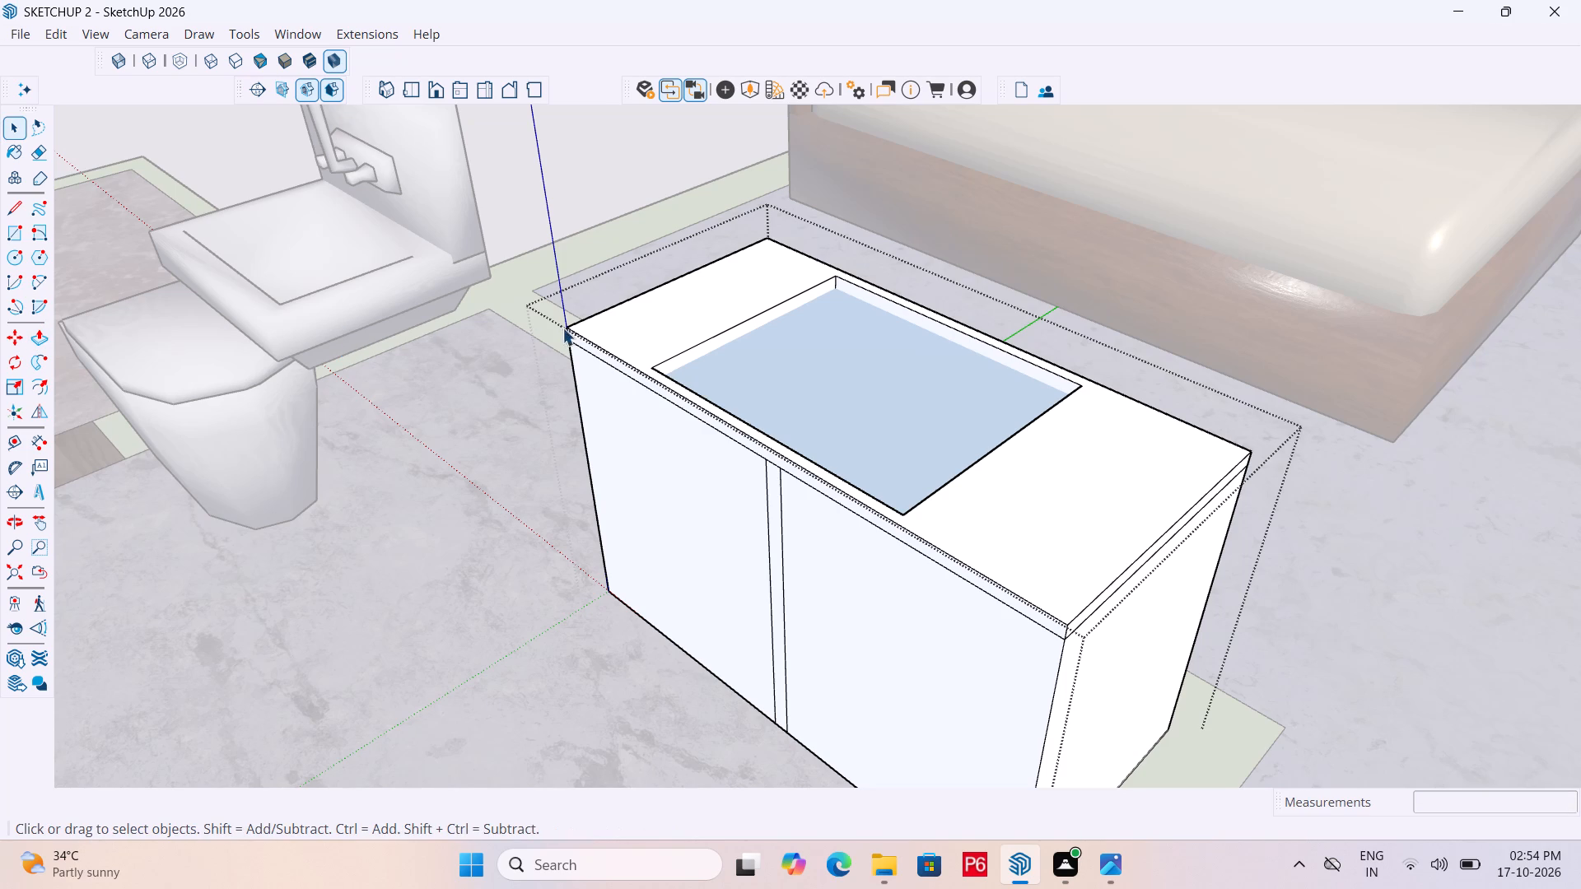
pyautogui.scroll(-5, 766, 440)
pyautogui.press('space')
pyautogui.click(577, 167)
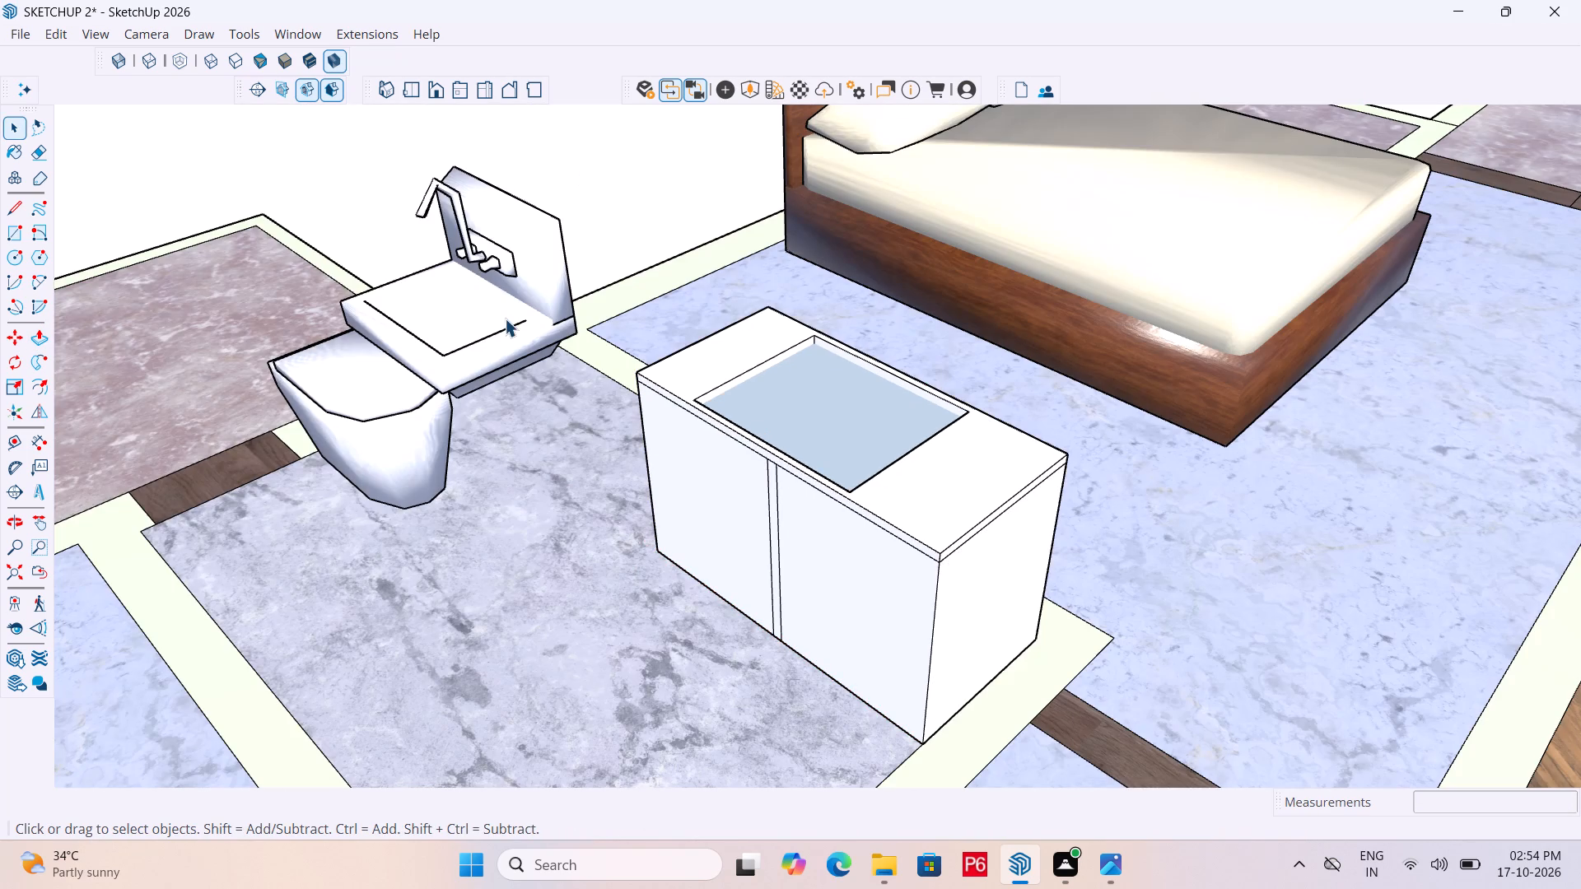
pyautogui.click(505, 319)
pyautogui.scroll(5, 461, 398)
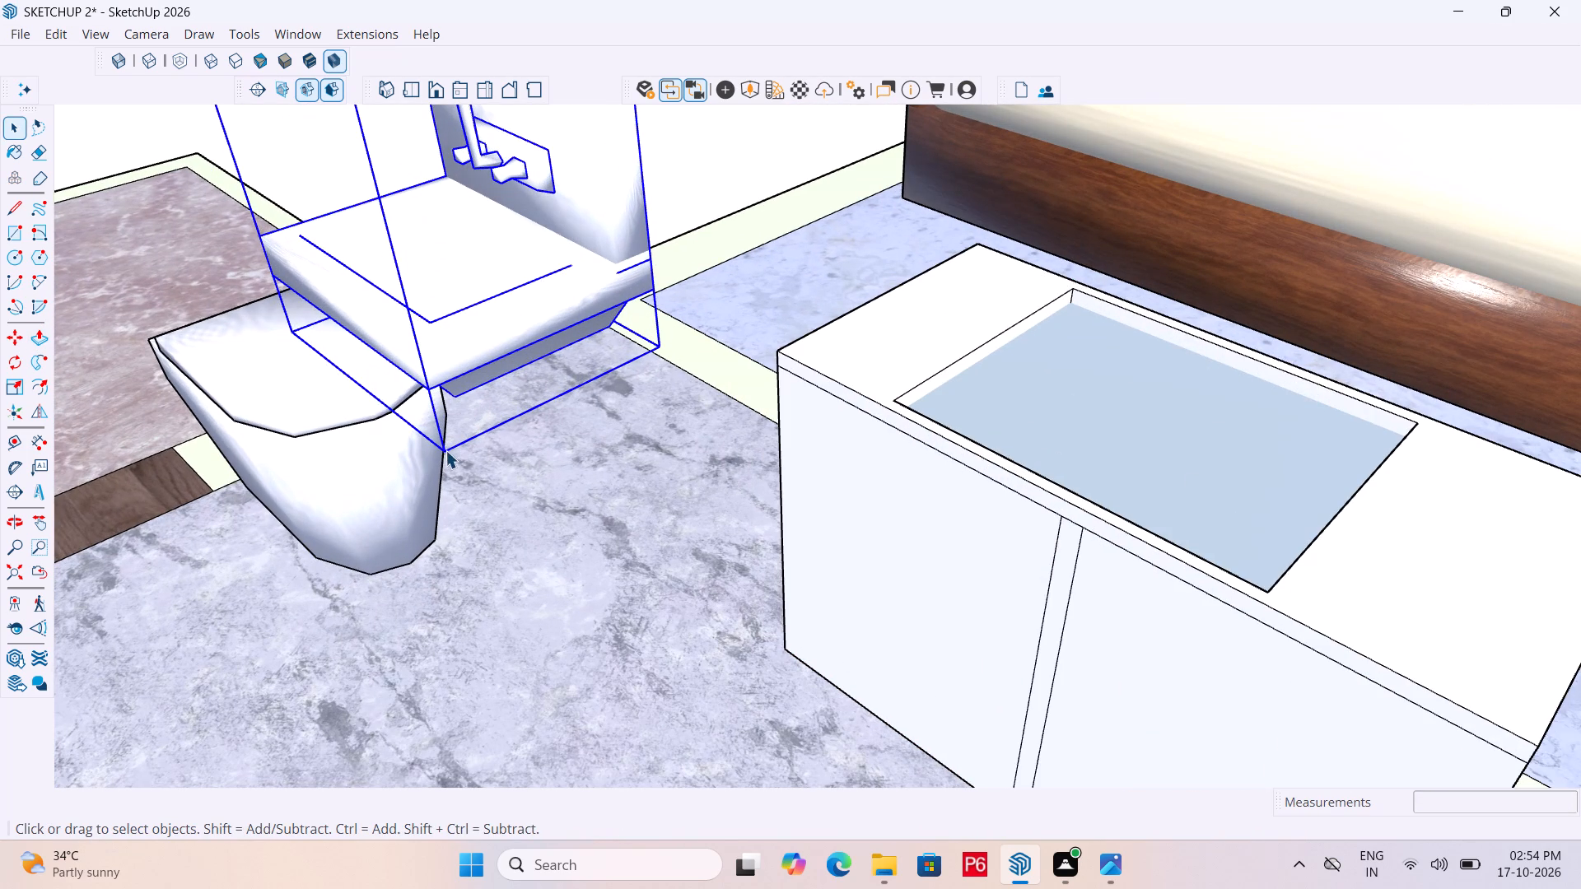
pyautogui.press('m')
pyautogui.click(438, 452)
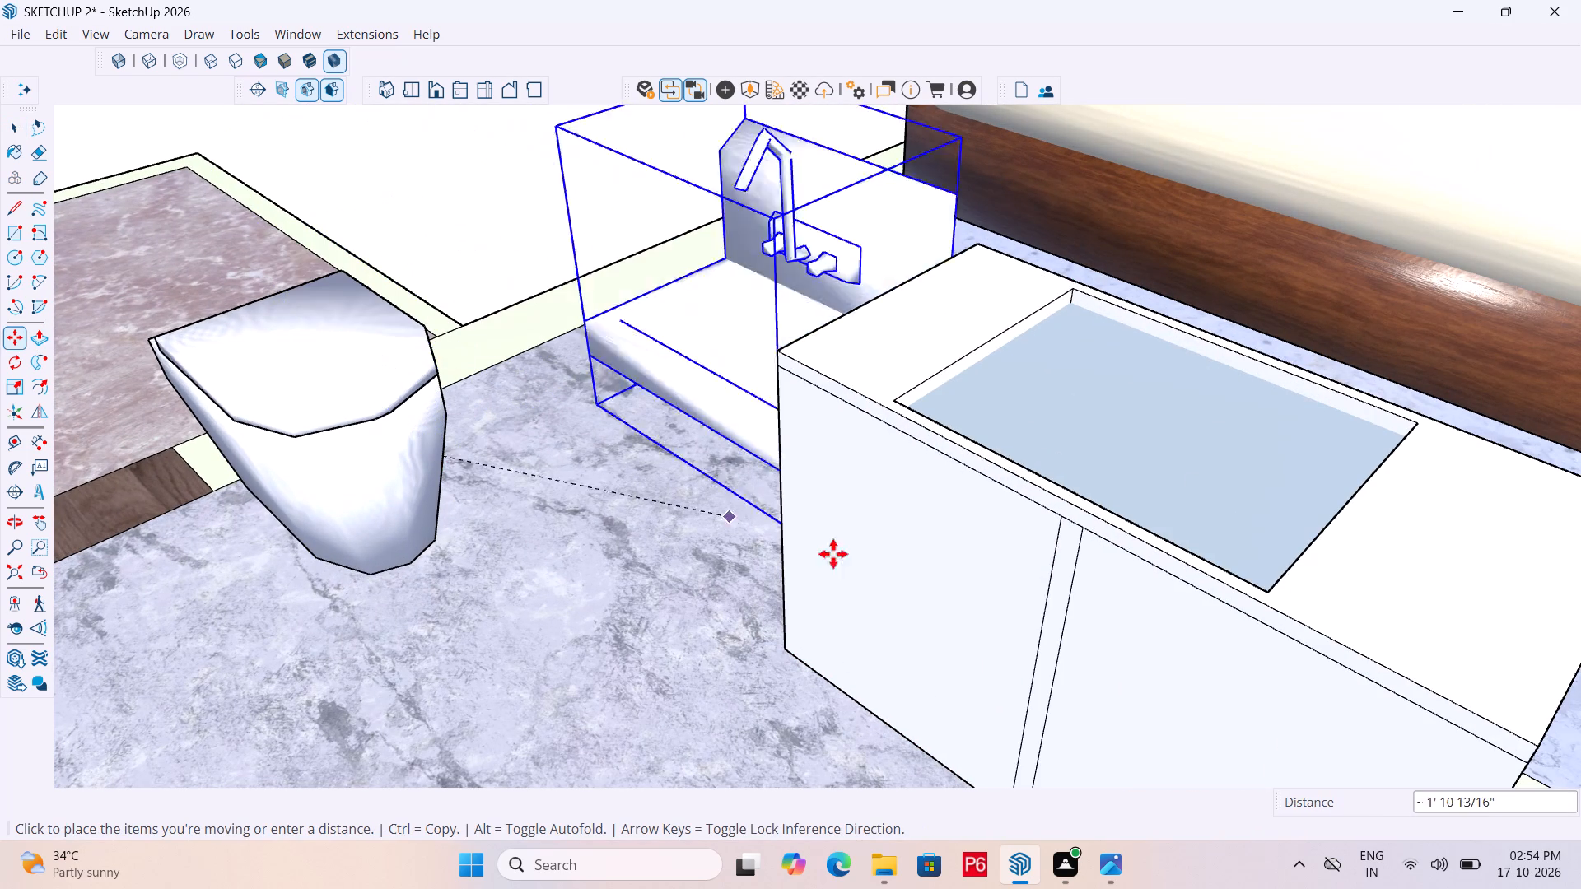
pyautogui.moveTo(1257, 593); pyautogui.dragTo(1249, 591)
# Move the sink about 1' 6 3/8" toward the front corner of the countertop opening.
pyautogui.scroll(-5, 784, 450)
pyautogui.click(1072, 418)
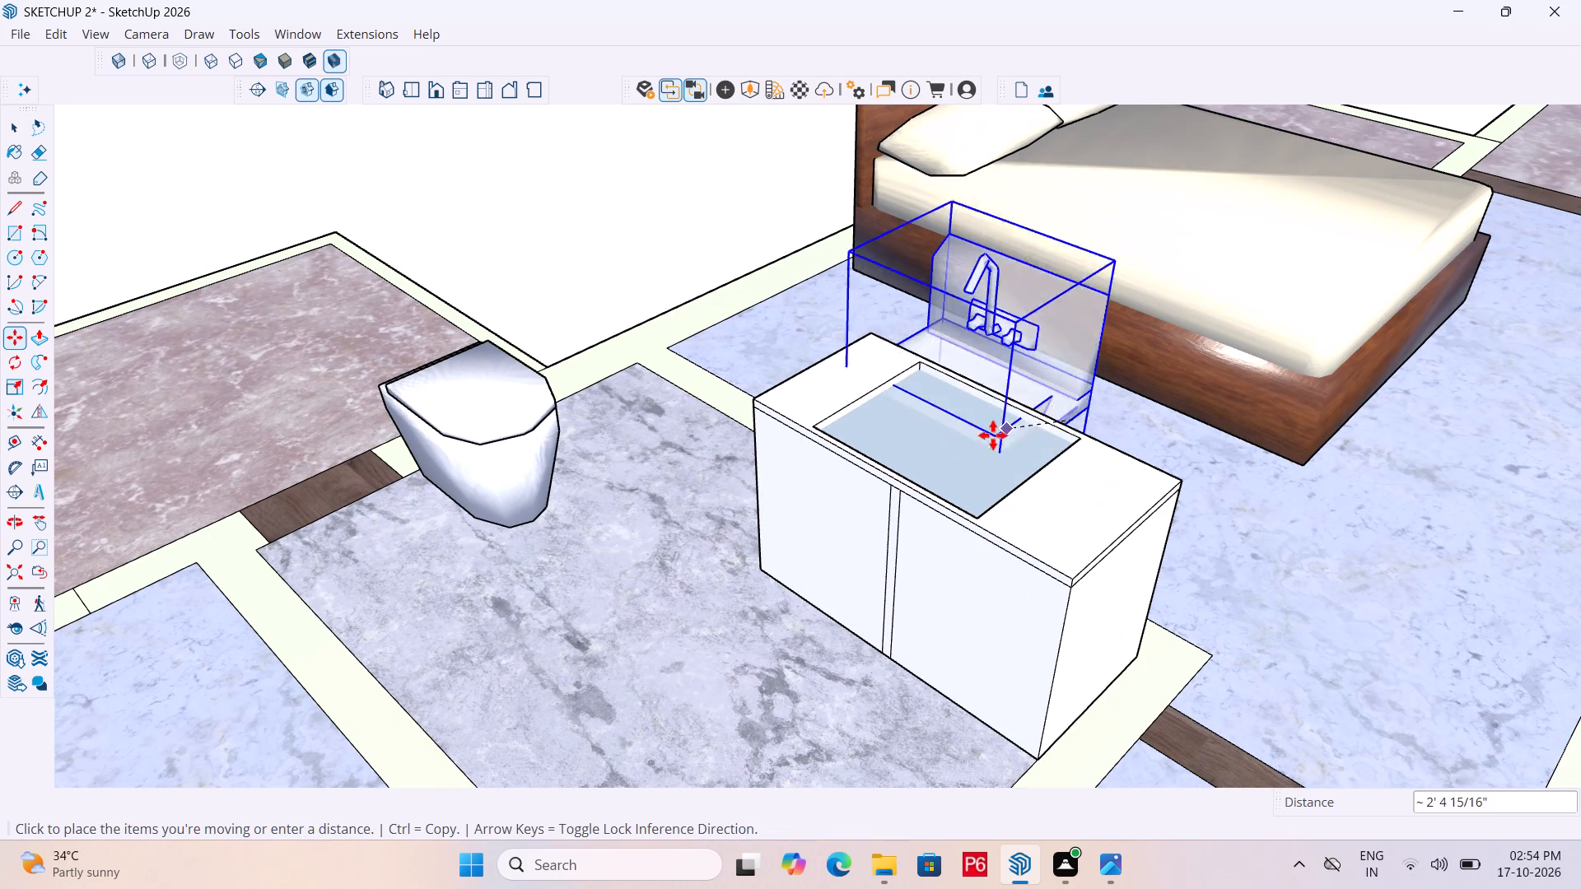
pyautogui.click(984, 510)
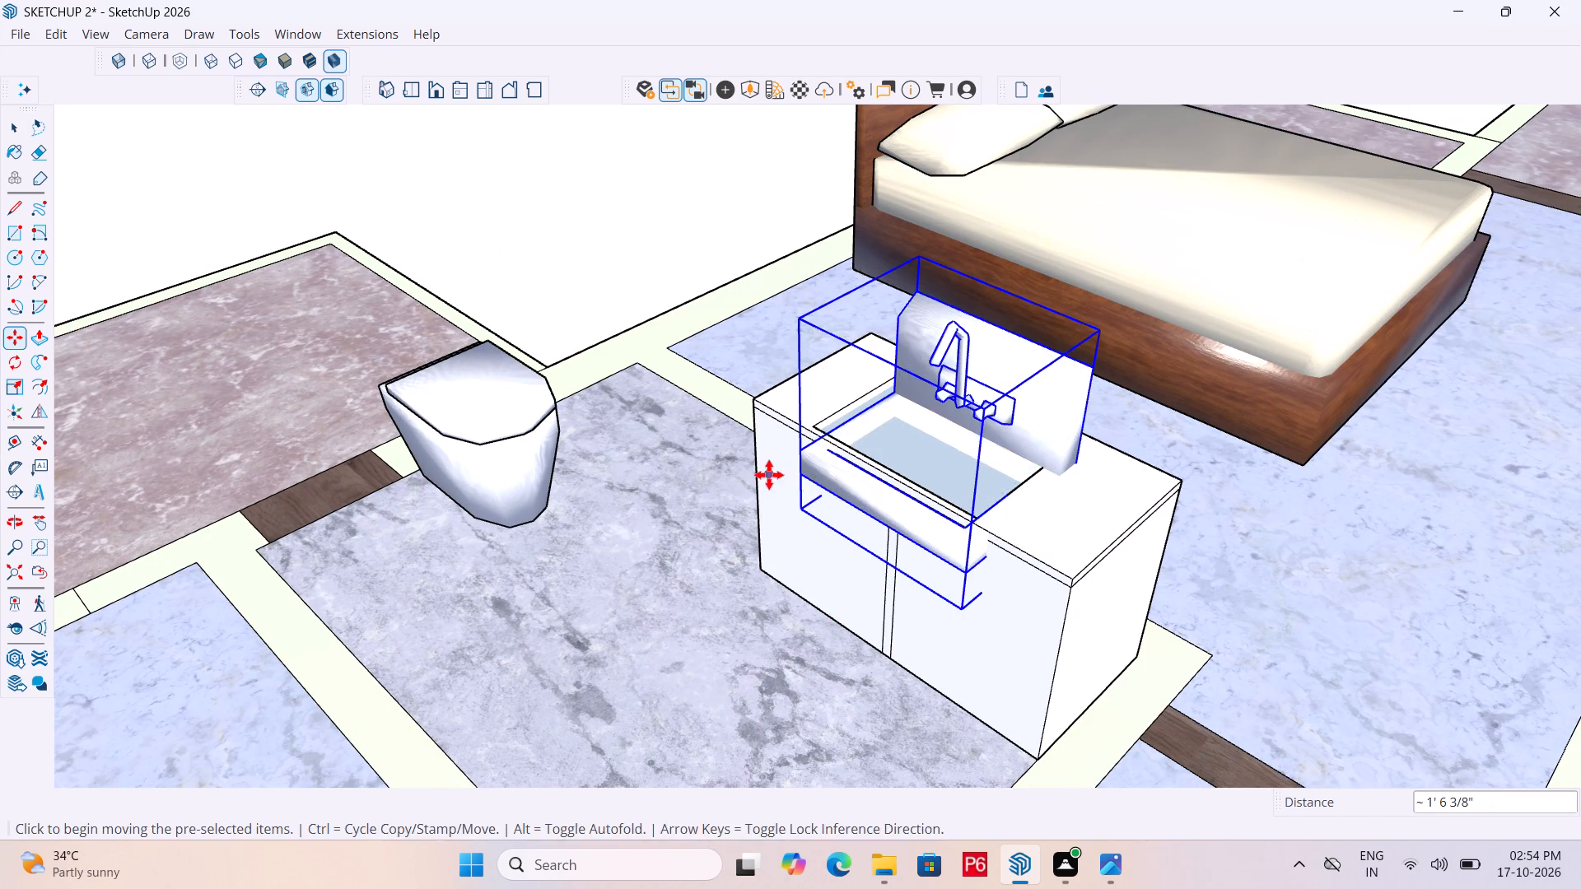
# Move the sink by its back corner about 4 5/16" onto the matching corner of the countertop opening.
pyautogui.moveTo(828, 493); pyautogui.dragTo(514, 431, button='middle')
pyautogui.scroll(4, 879, 479)
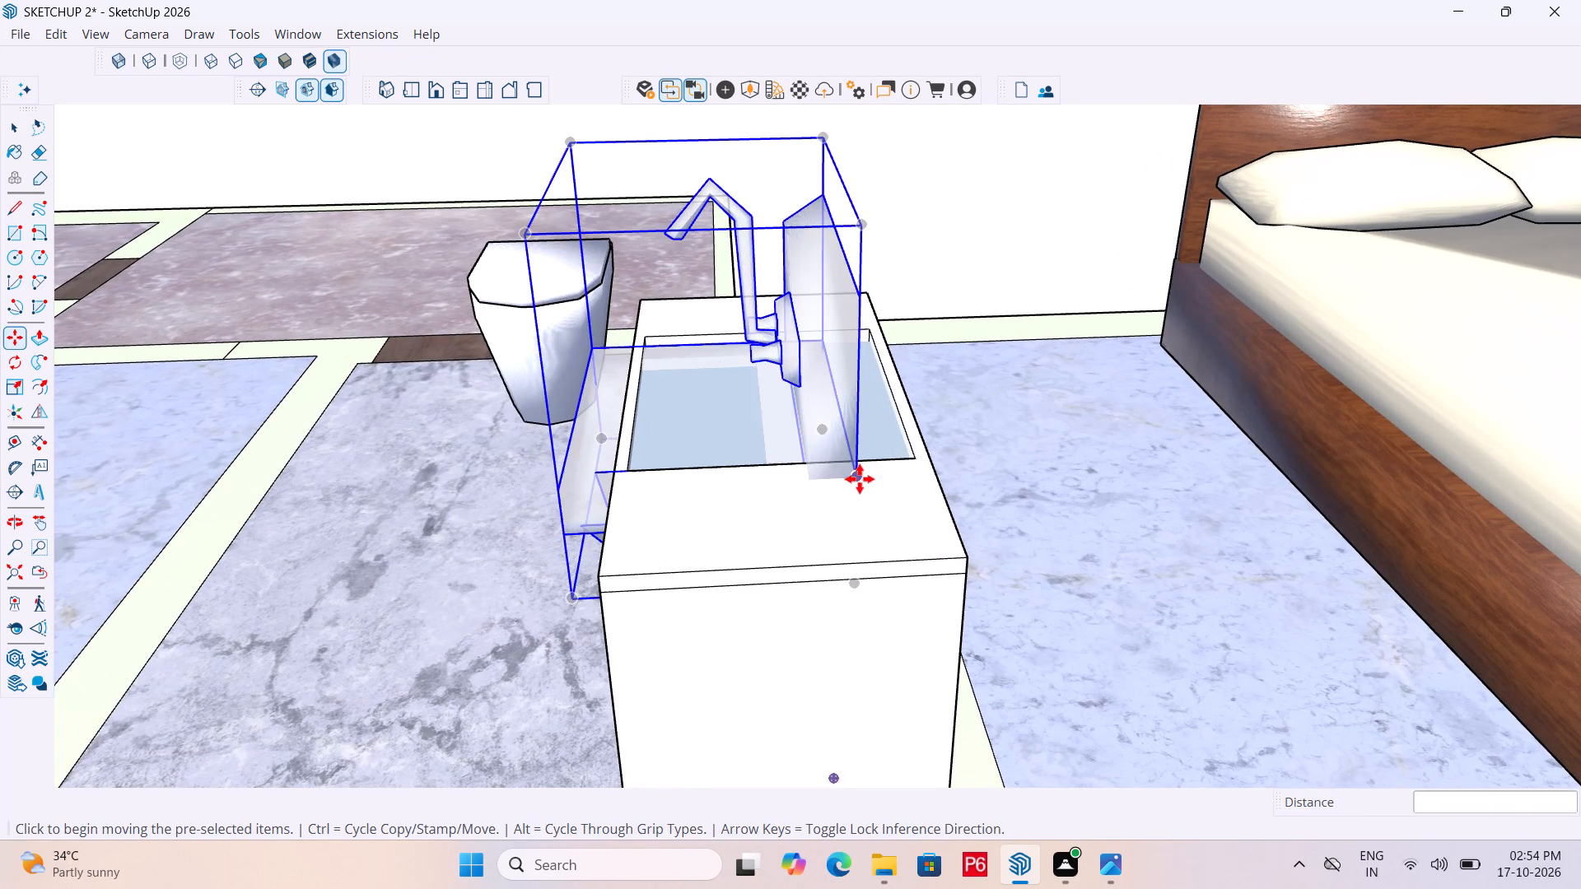
pyautogui.click(858, 477)
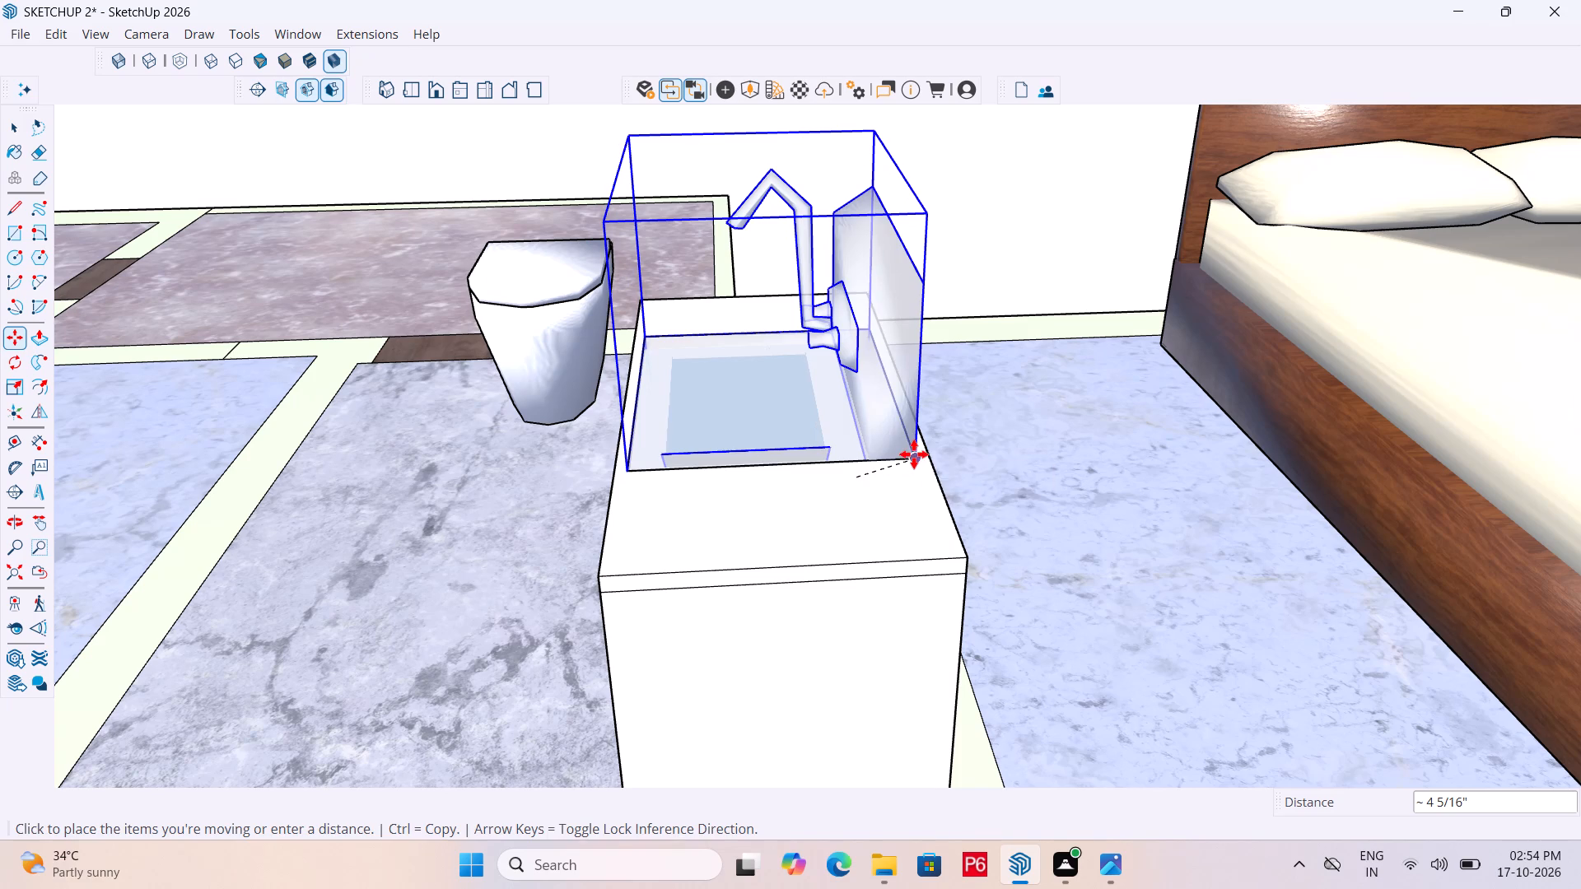
pyautogui.click(914, 454)
# Save the model with the sink seated in the cabinet.
pyautogui.moveTo(637, 472); pyautogui.dragTo(1114, 512, button='middle')
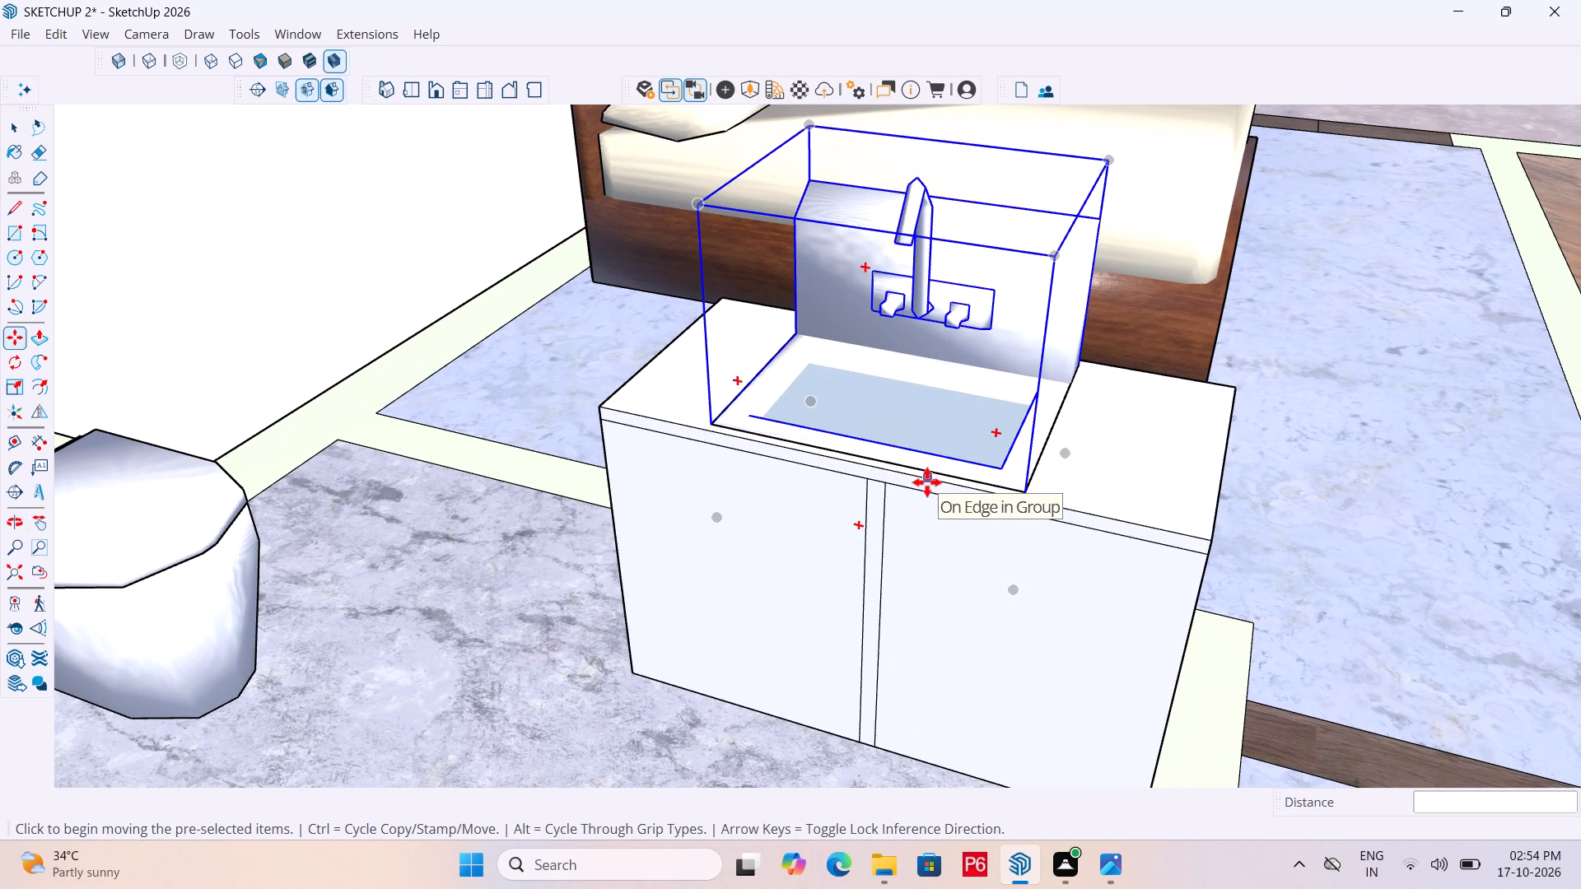
pyautogui.hotkey('ctrl', 's')
pyautogui.hotkey('ctrl', 's')
pyautogui.hotkey('ctrl', 's')
# Reopen the cabinet group and push the blue face showing through the sink basin down about 2 15/16".
pyautogui.moveTo(945, 440); pyautogui.dragTo(695, 435, button='middle')
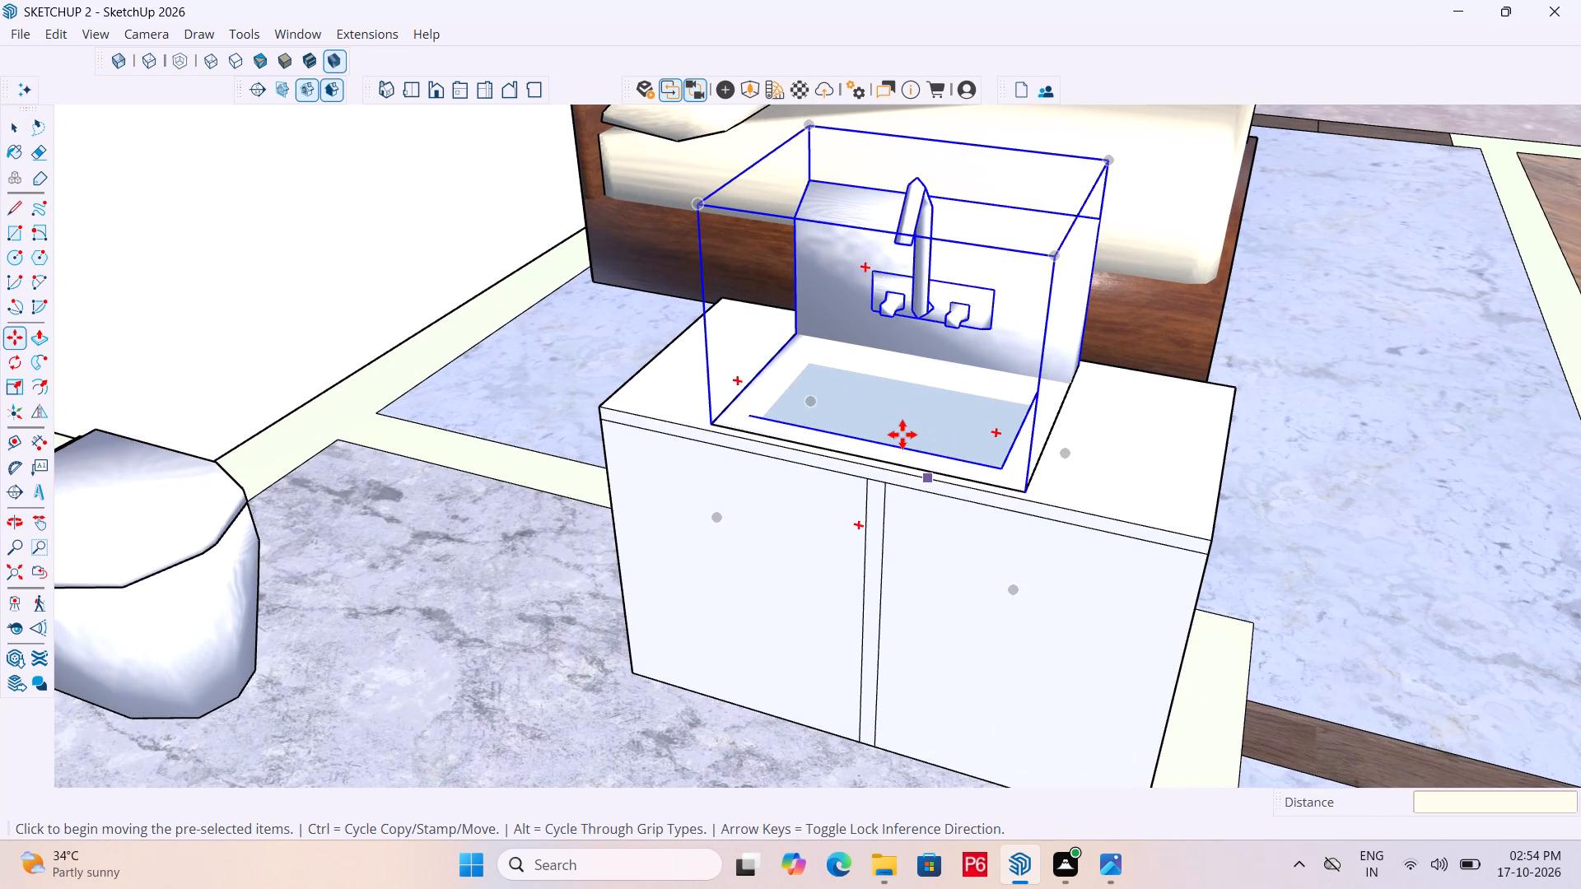
pyautogui.scroll(-1, 902, 435)
pyautogui.moveTo(902, 435); pyautogui.dragTo(1024, 455, button='middle')
pyautogui.scroll(4, 905, 417)
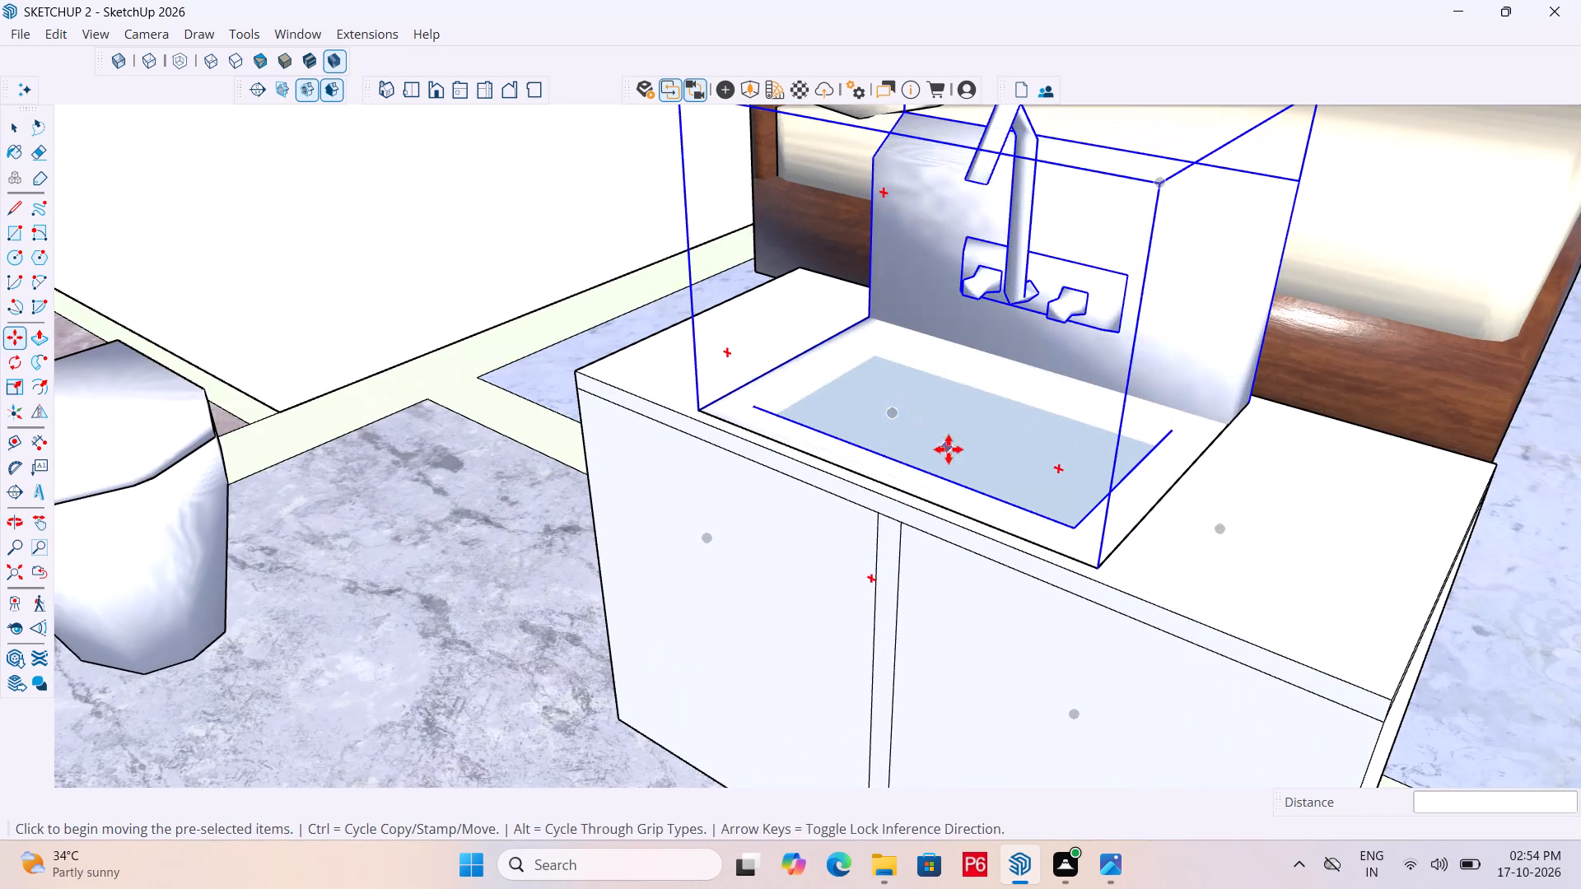
pyautogui.press('space')
pyautogui.click(894, 430)
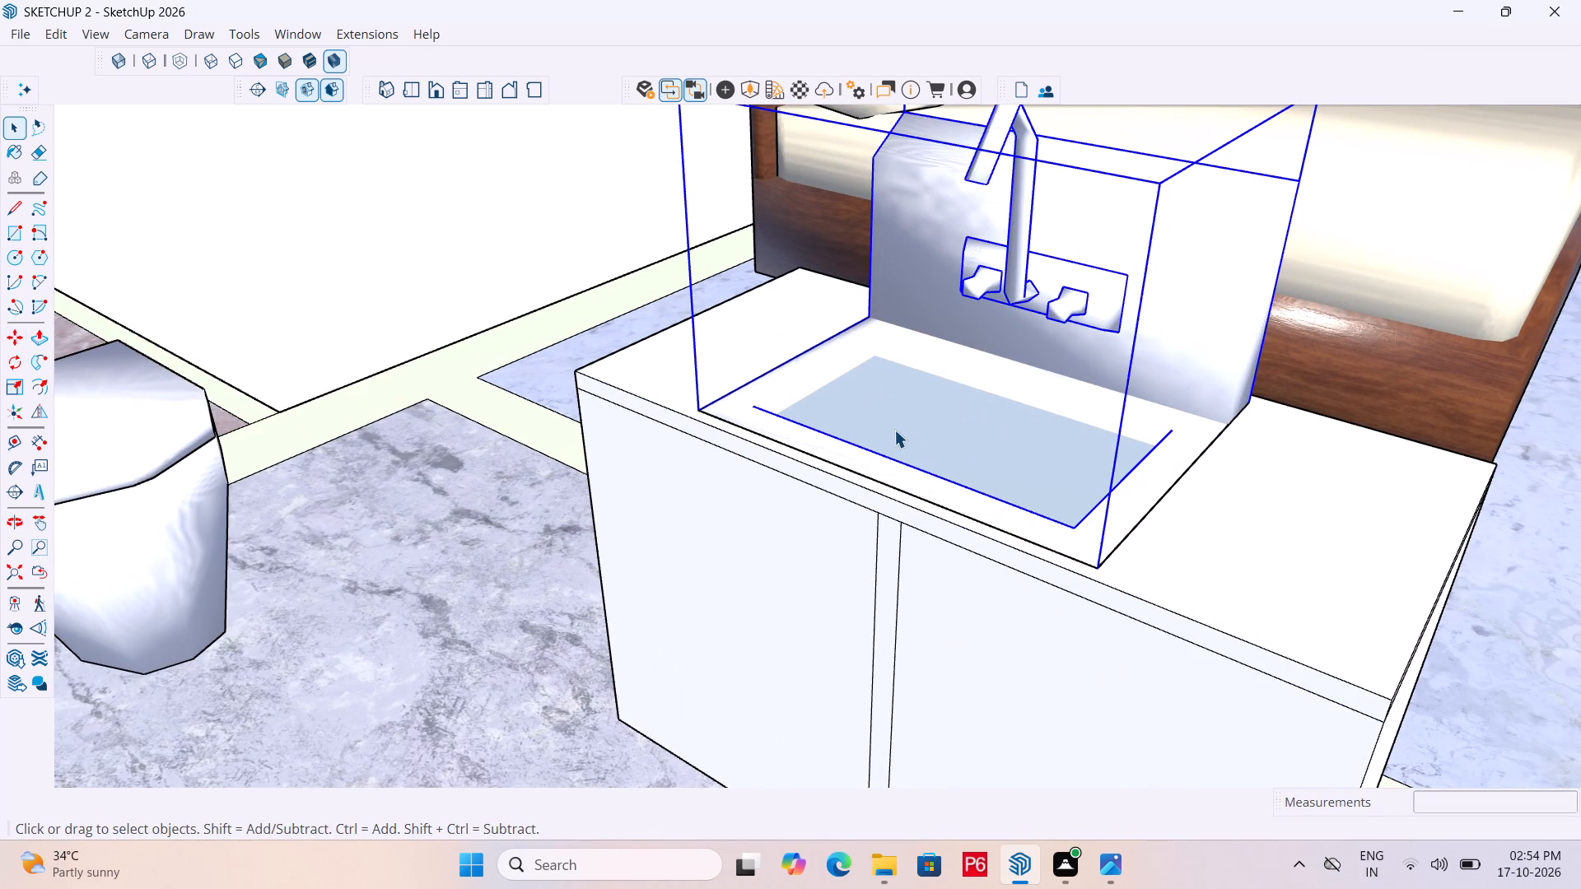
pyautogui.click(899, 421)
pyautogui.click(711, 359)
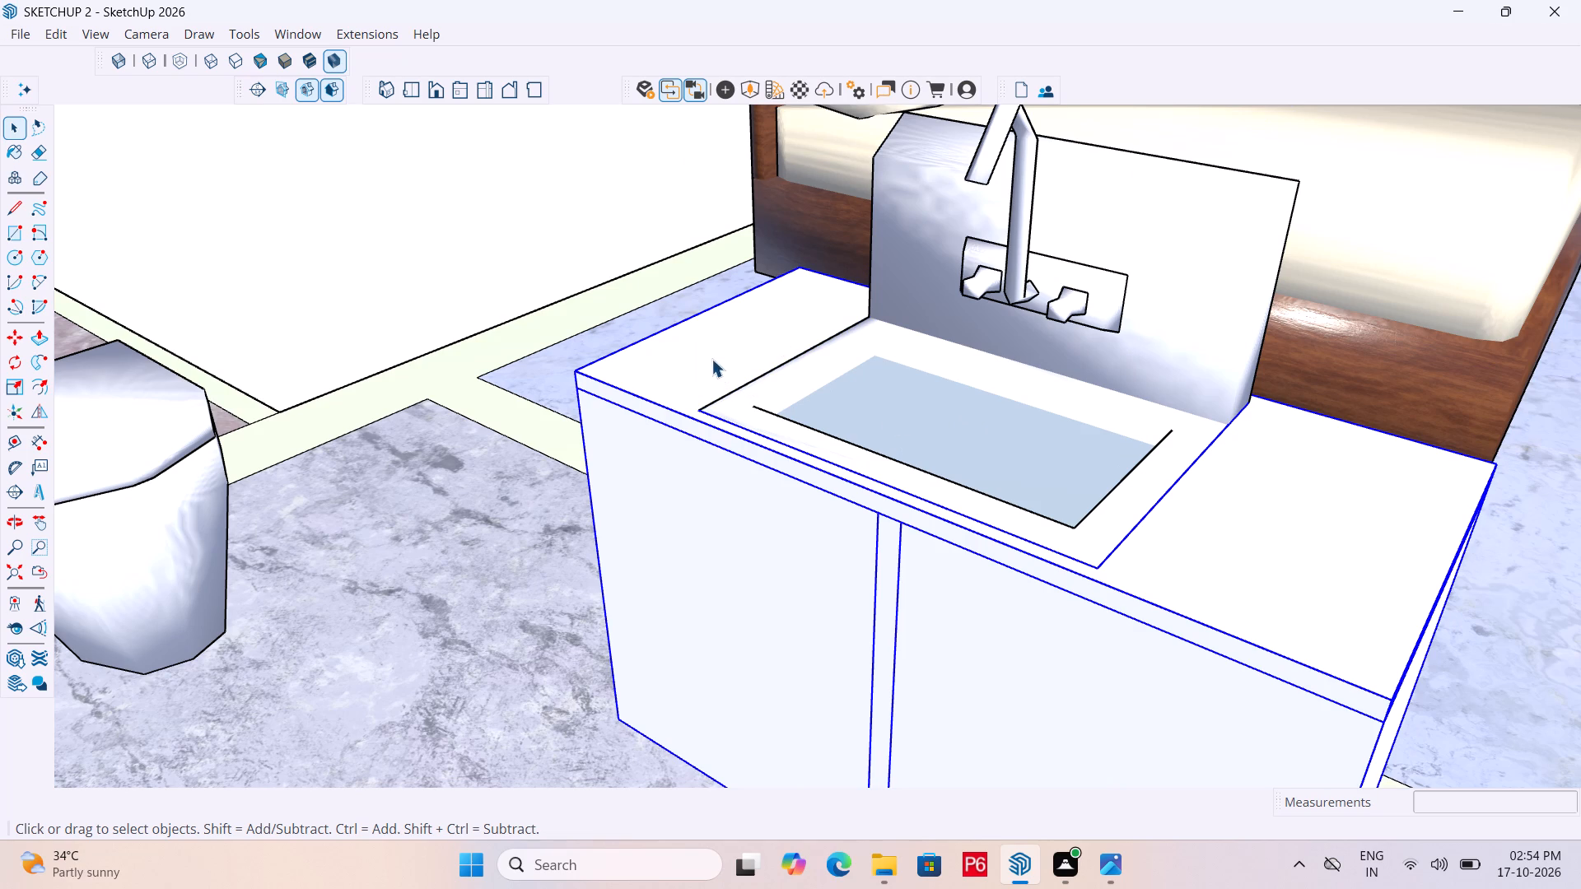
pyautogui.tripleClick(727, 356)
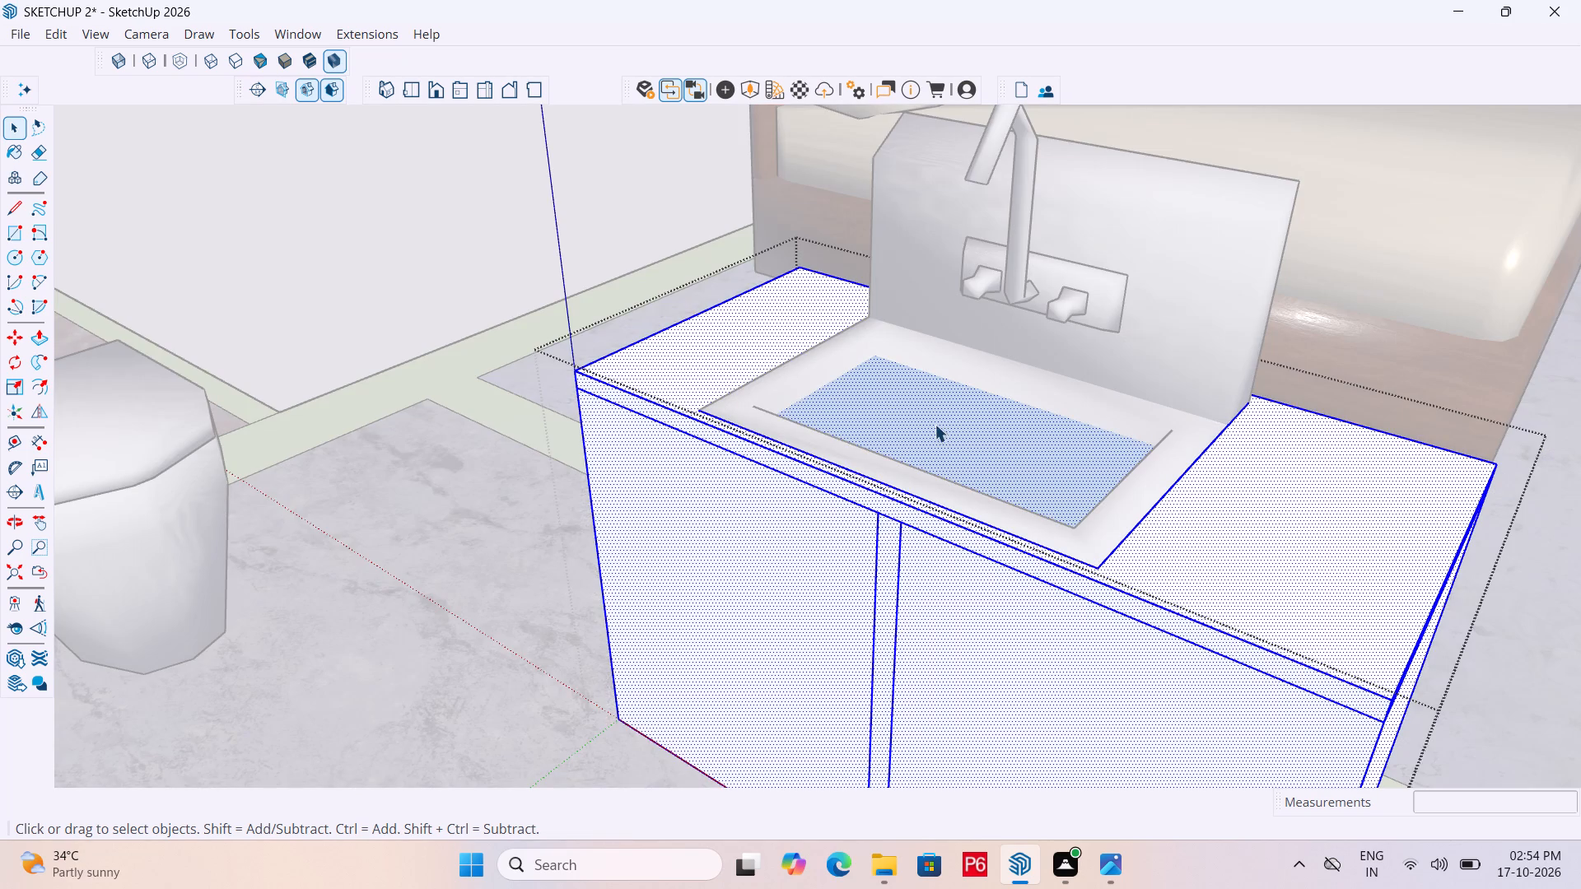
pyautogui.press('p')
pyautogui.click(954, 442)
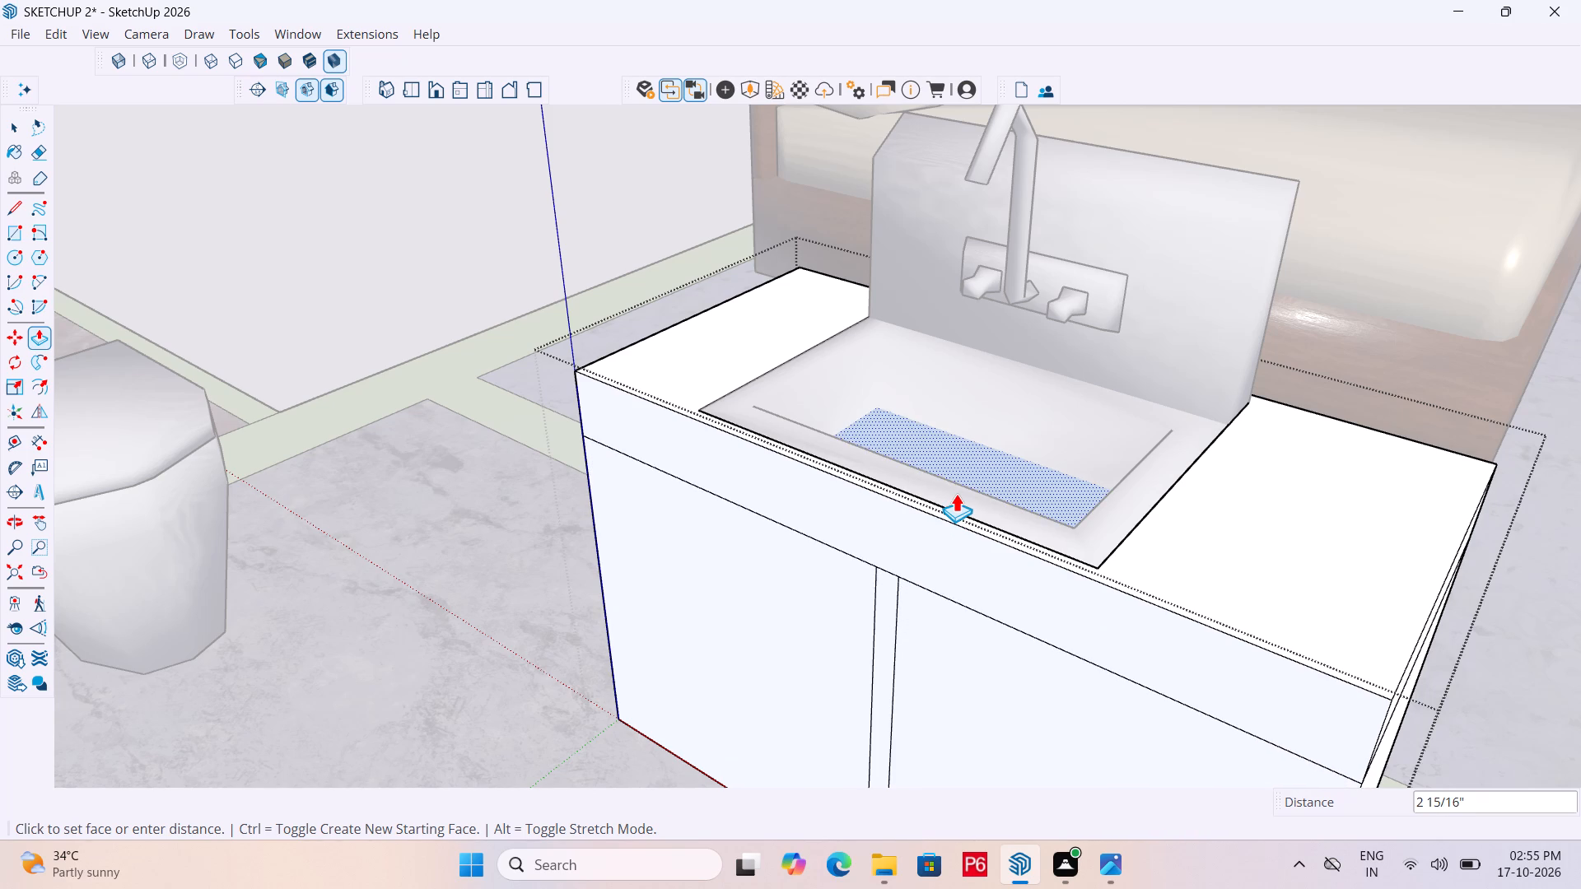
pyautogui.click(956, 493)
# Save the model with the lowered face beneath the sink.
pyautogui.scroll(-4, 826, 468)
pyautogui.moveTo(850, 464); pyautogui.dragTo(774, 455, button='middle')
pyautogui.hotkey('ctrl', 's')
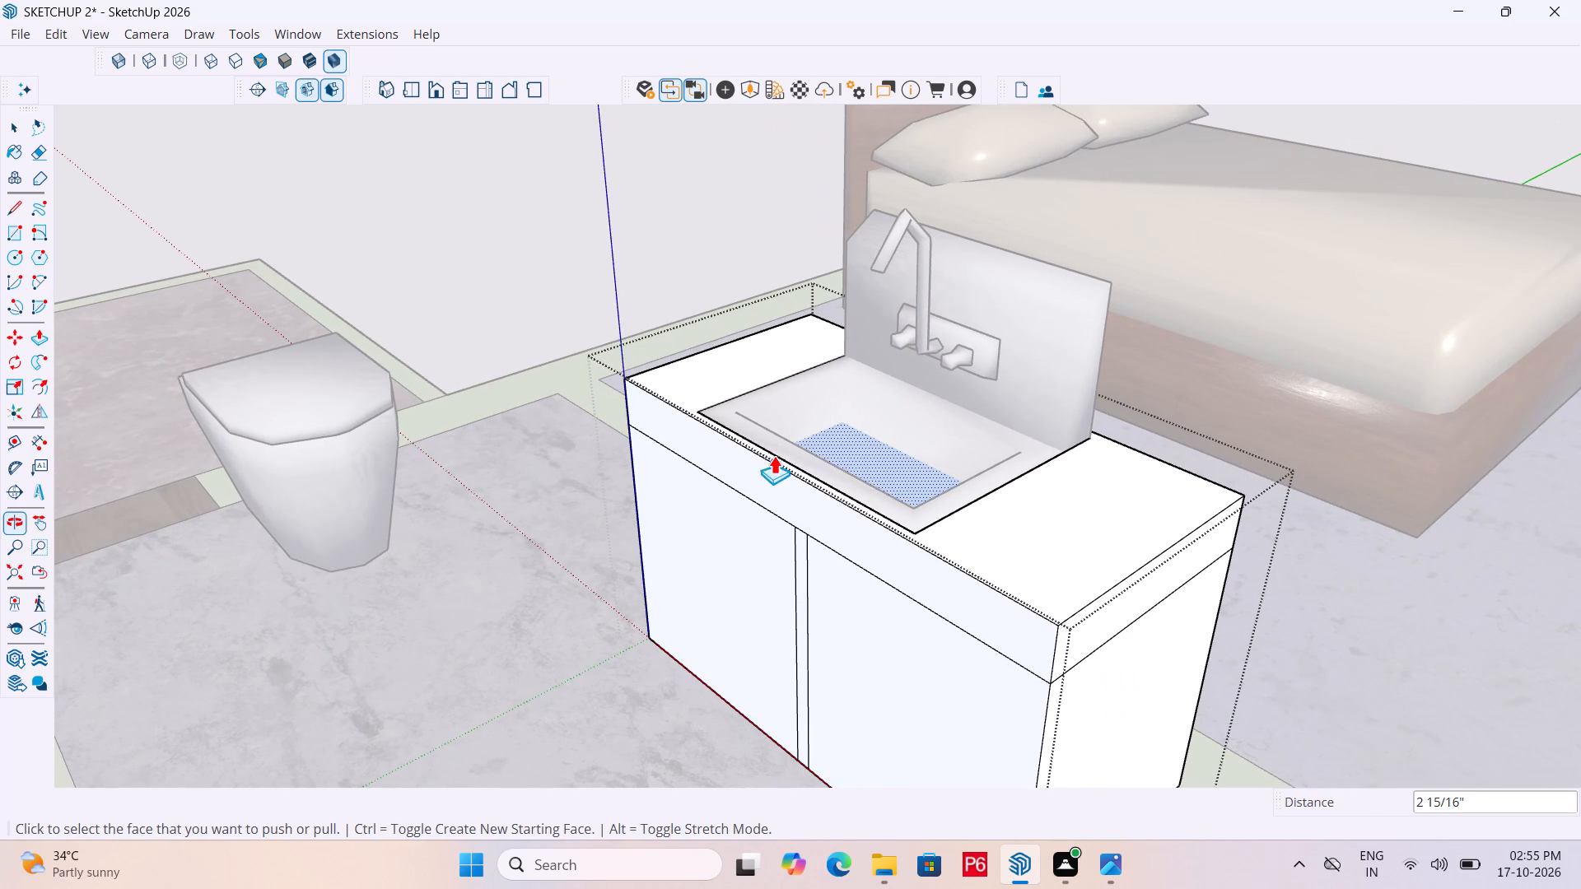
pyautogui.hotkey('ctrl', 's')
pyautogui.press('s')
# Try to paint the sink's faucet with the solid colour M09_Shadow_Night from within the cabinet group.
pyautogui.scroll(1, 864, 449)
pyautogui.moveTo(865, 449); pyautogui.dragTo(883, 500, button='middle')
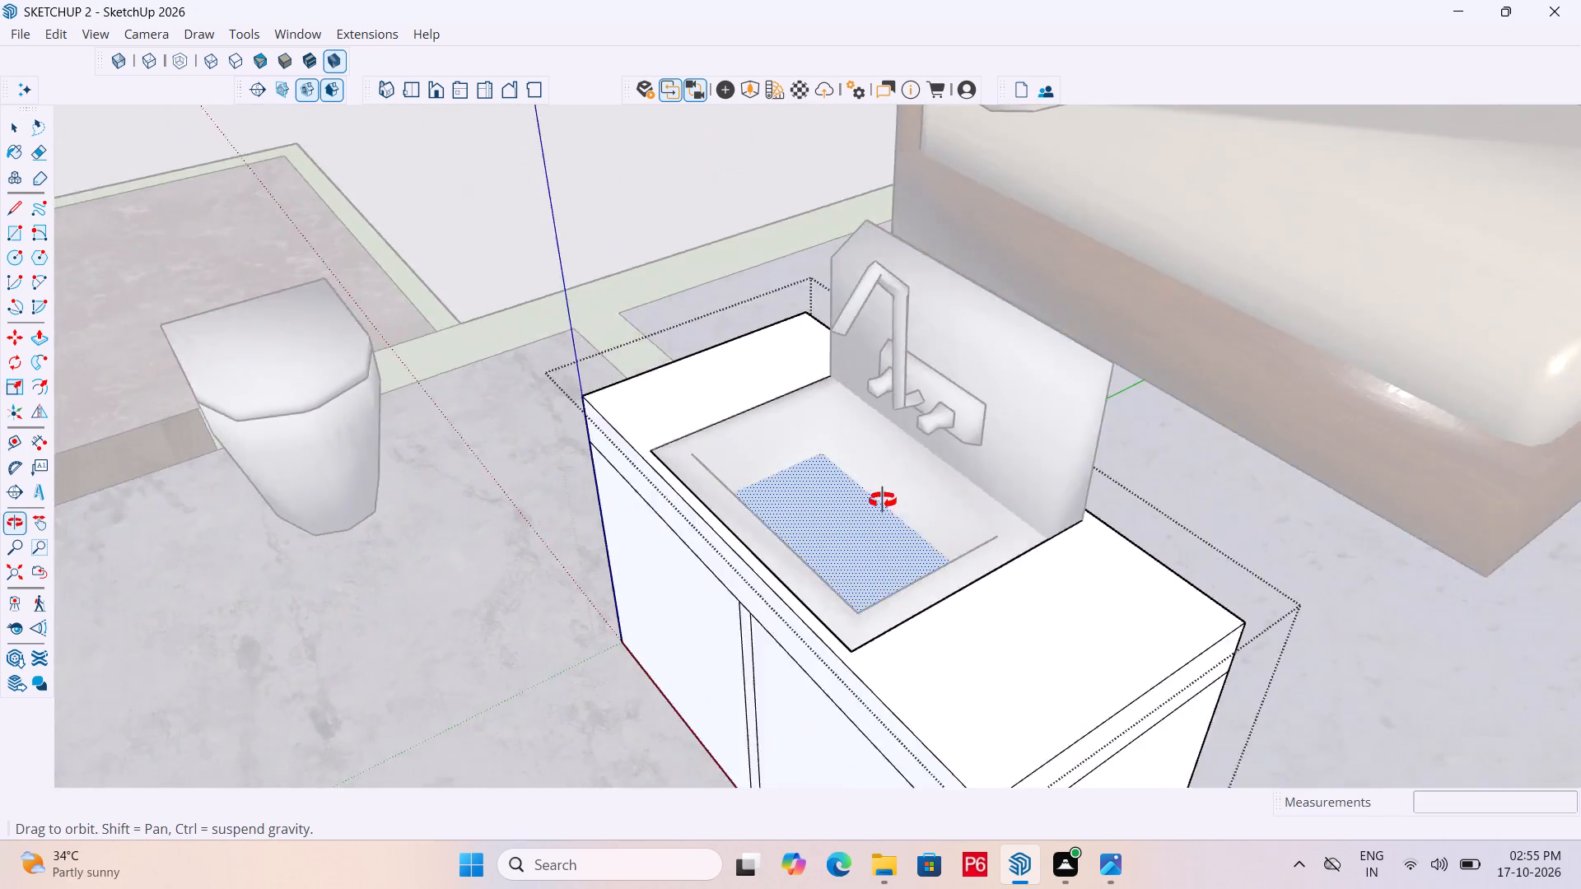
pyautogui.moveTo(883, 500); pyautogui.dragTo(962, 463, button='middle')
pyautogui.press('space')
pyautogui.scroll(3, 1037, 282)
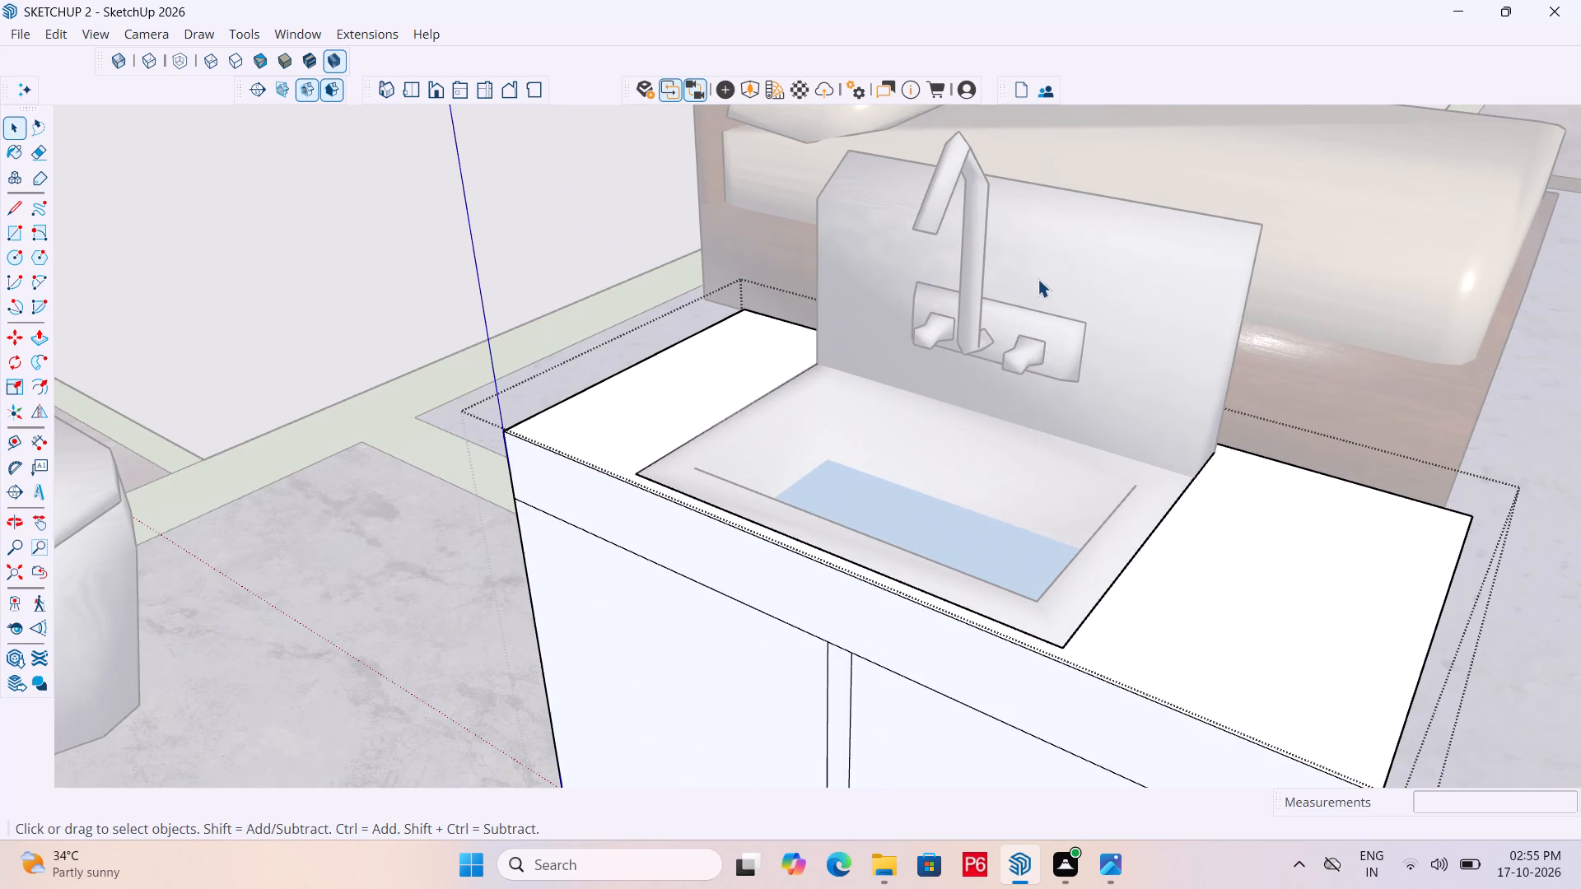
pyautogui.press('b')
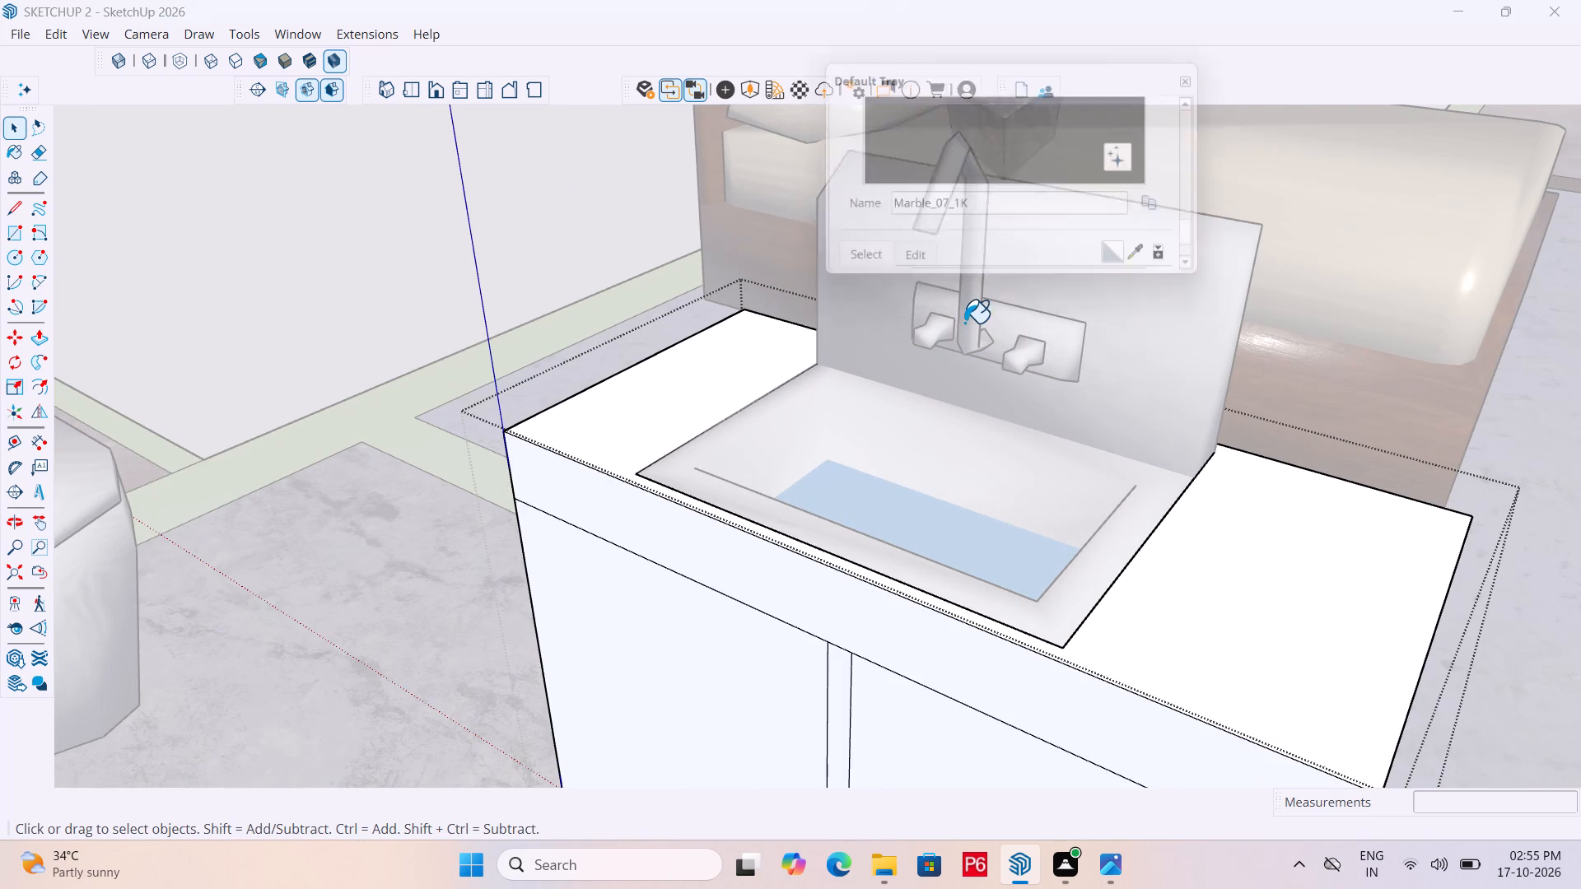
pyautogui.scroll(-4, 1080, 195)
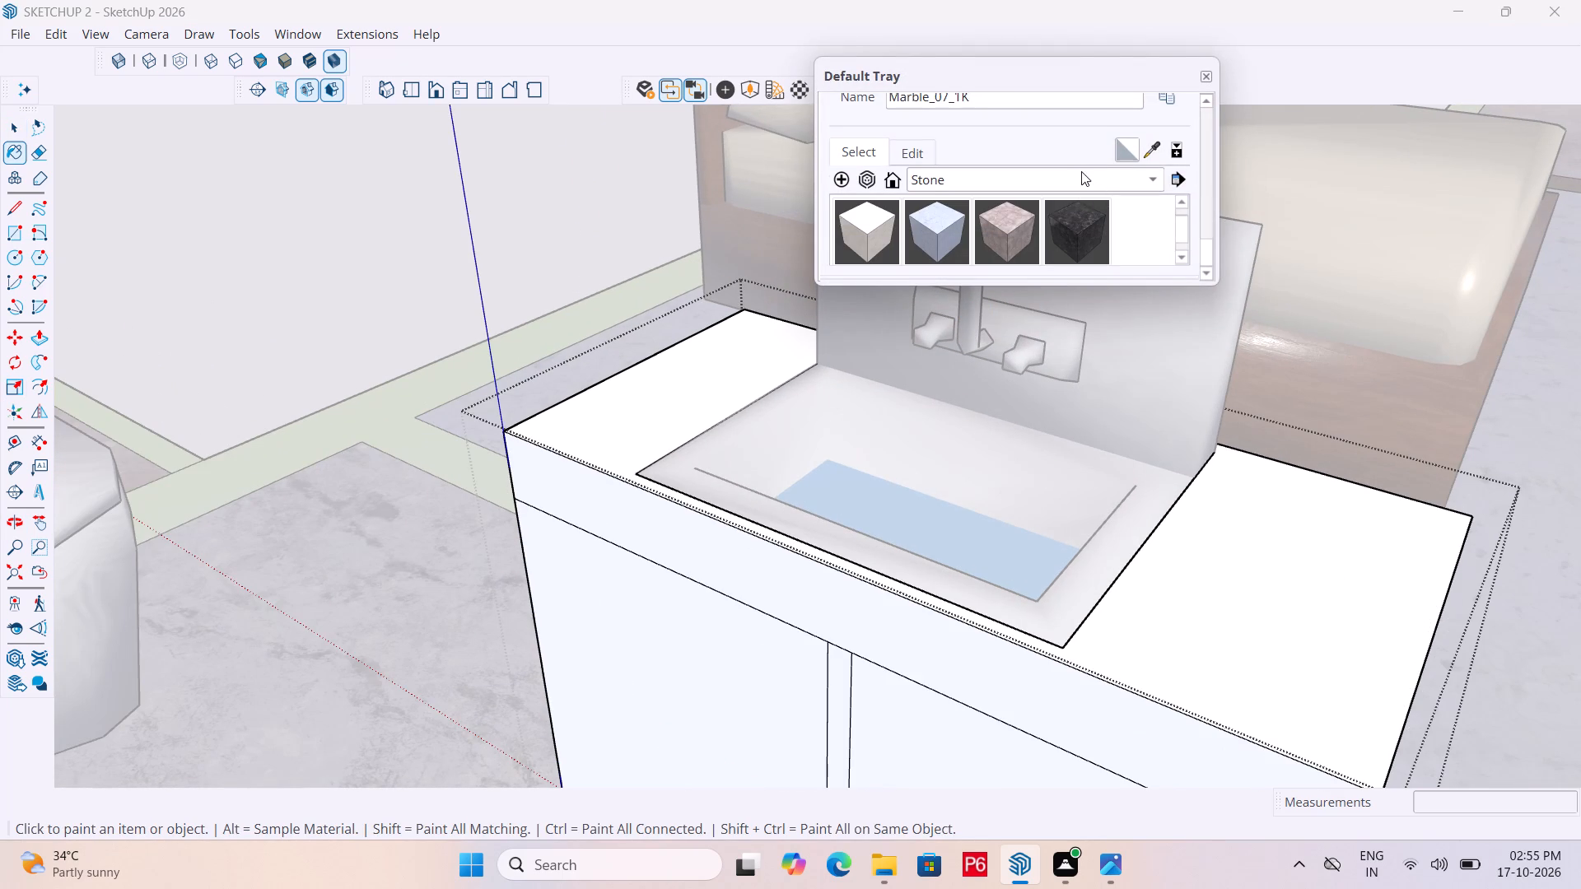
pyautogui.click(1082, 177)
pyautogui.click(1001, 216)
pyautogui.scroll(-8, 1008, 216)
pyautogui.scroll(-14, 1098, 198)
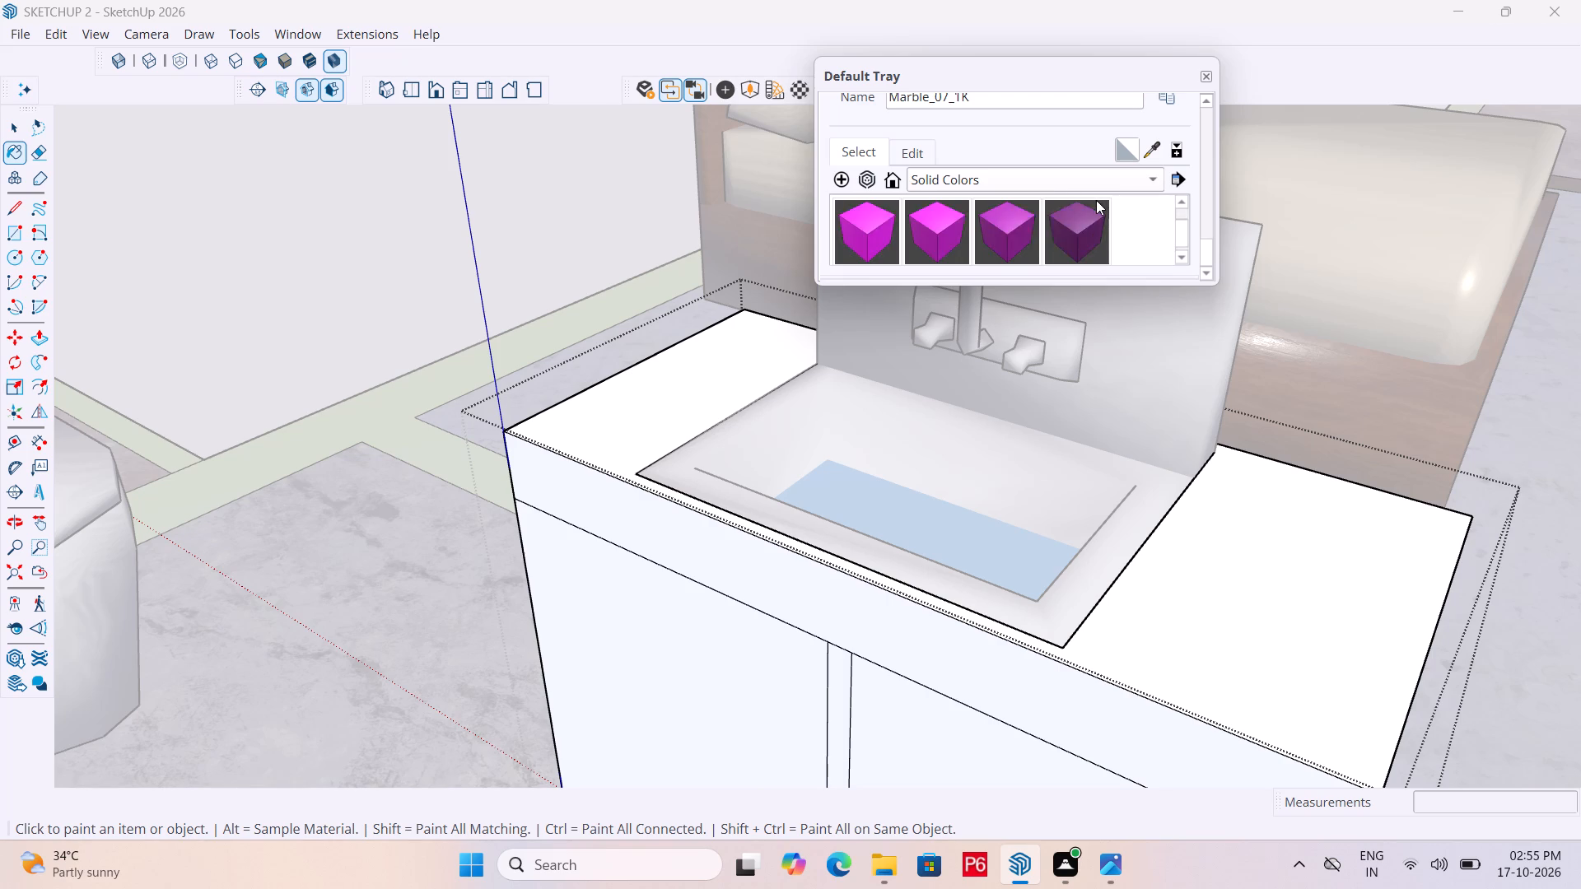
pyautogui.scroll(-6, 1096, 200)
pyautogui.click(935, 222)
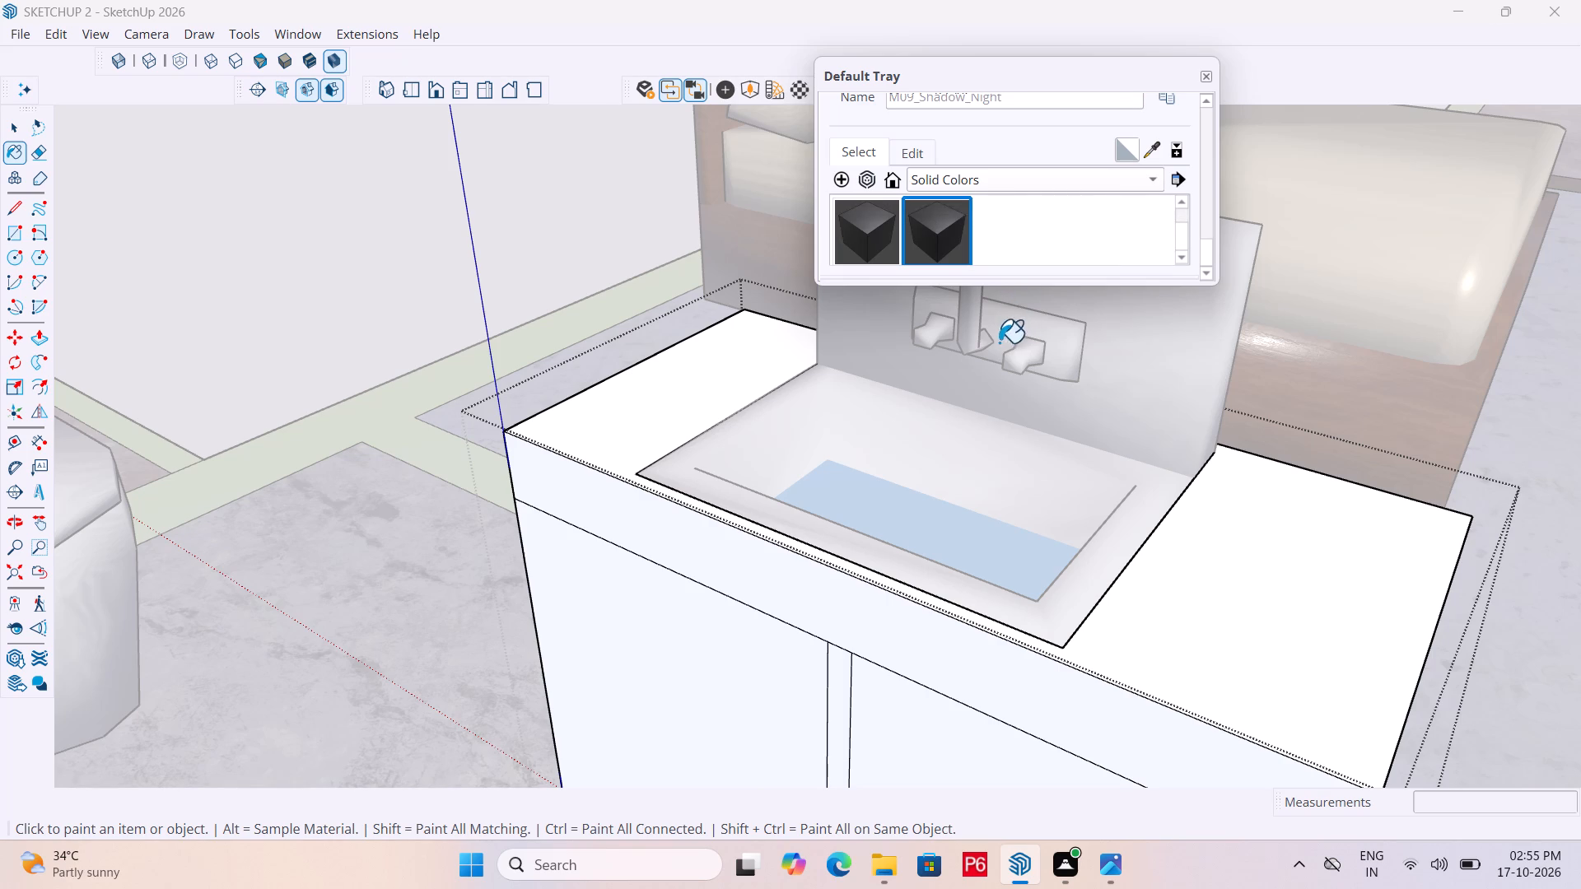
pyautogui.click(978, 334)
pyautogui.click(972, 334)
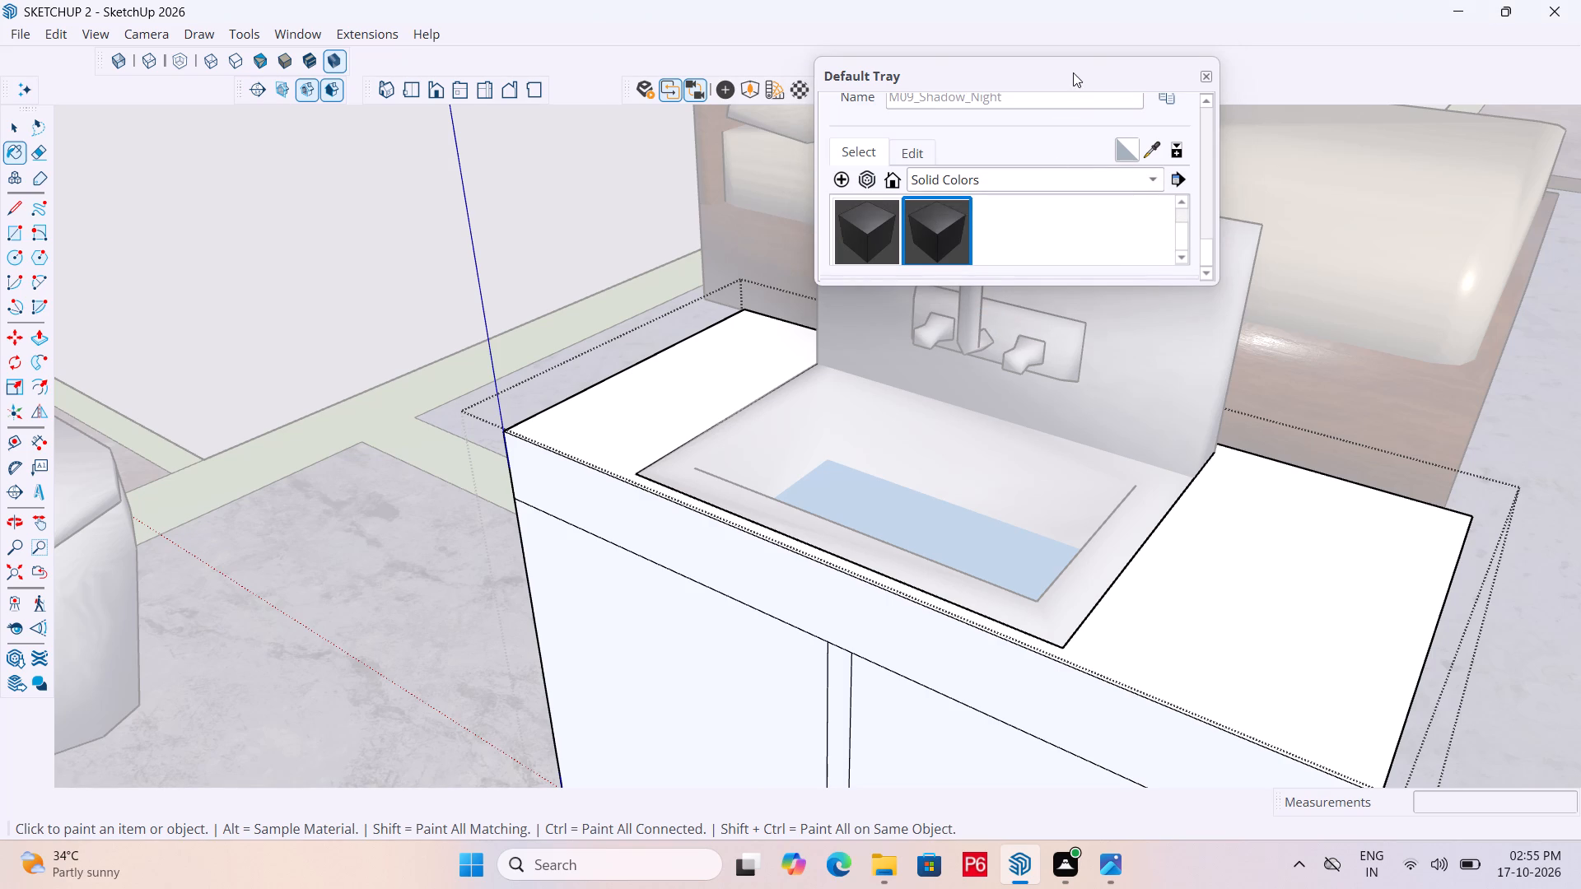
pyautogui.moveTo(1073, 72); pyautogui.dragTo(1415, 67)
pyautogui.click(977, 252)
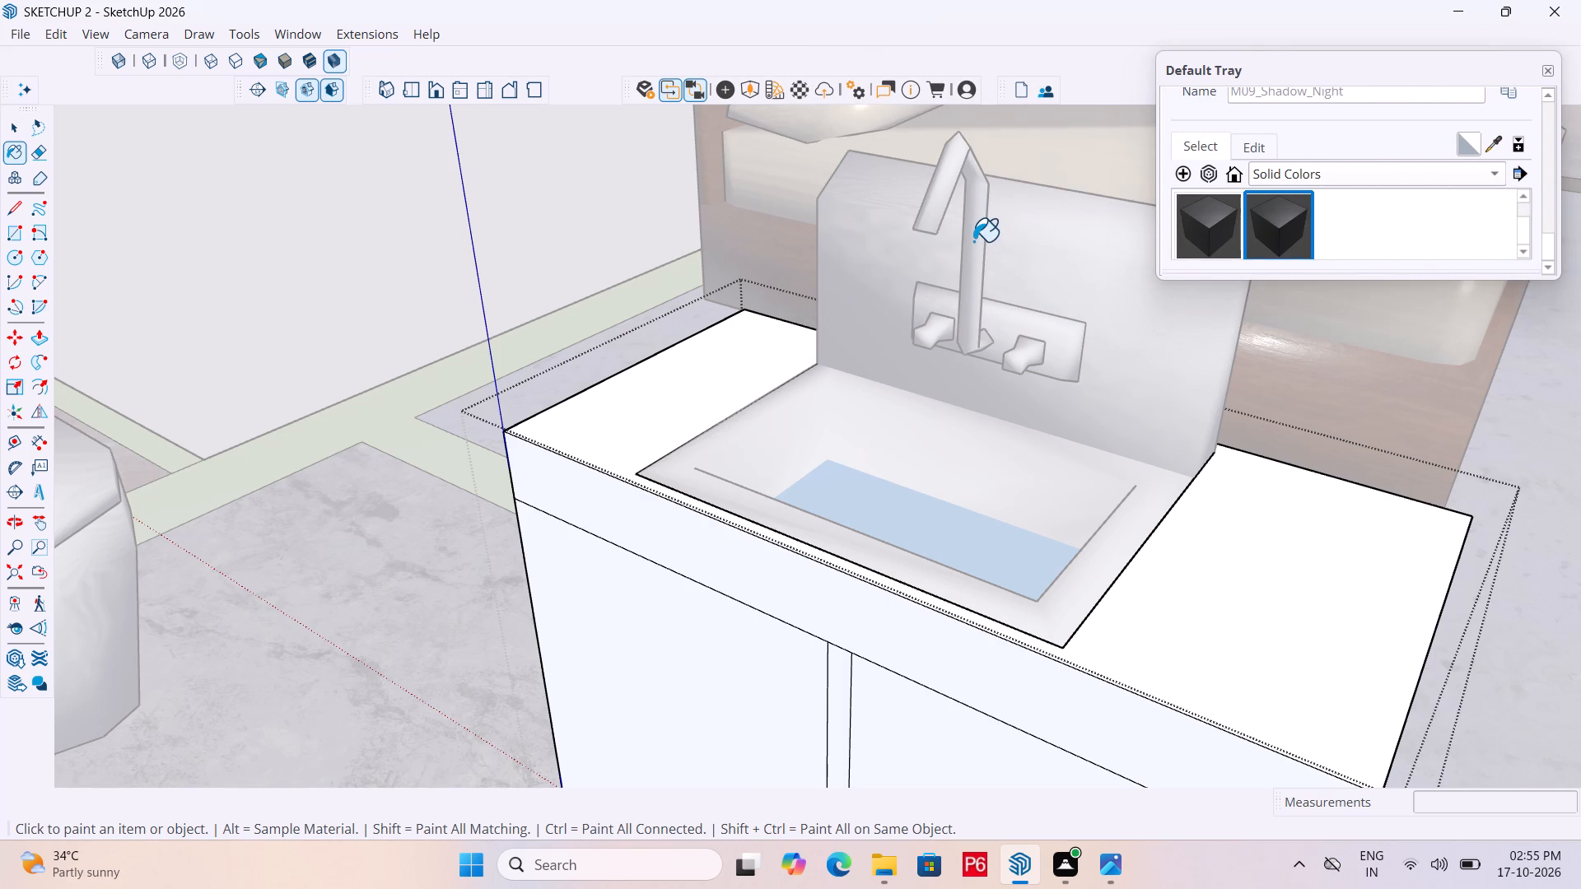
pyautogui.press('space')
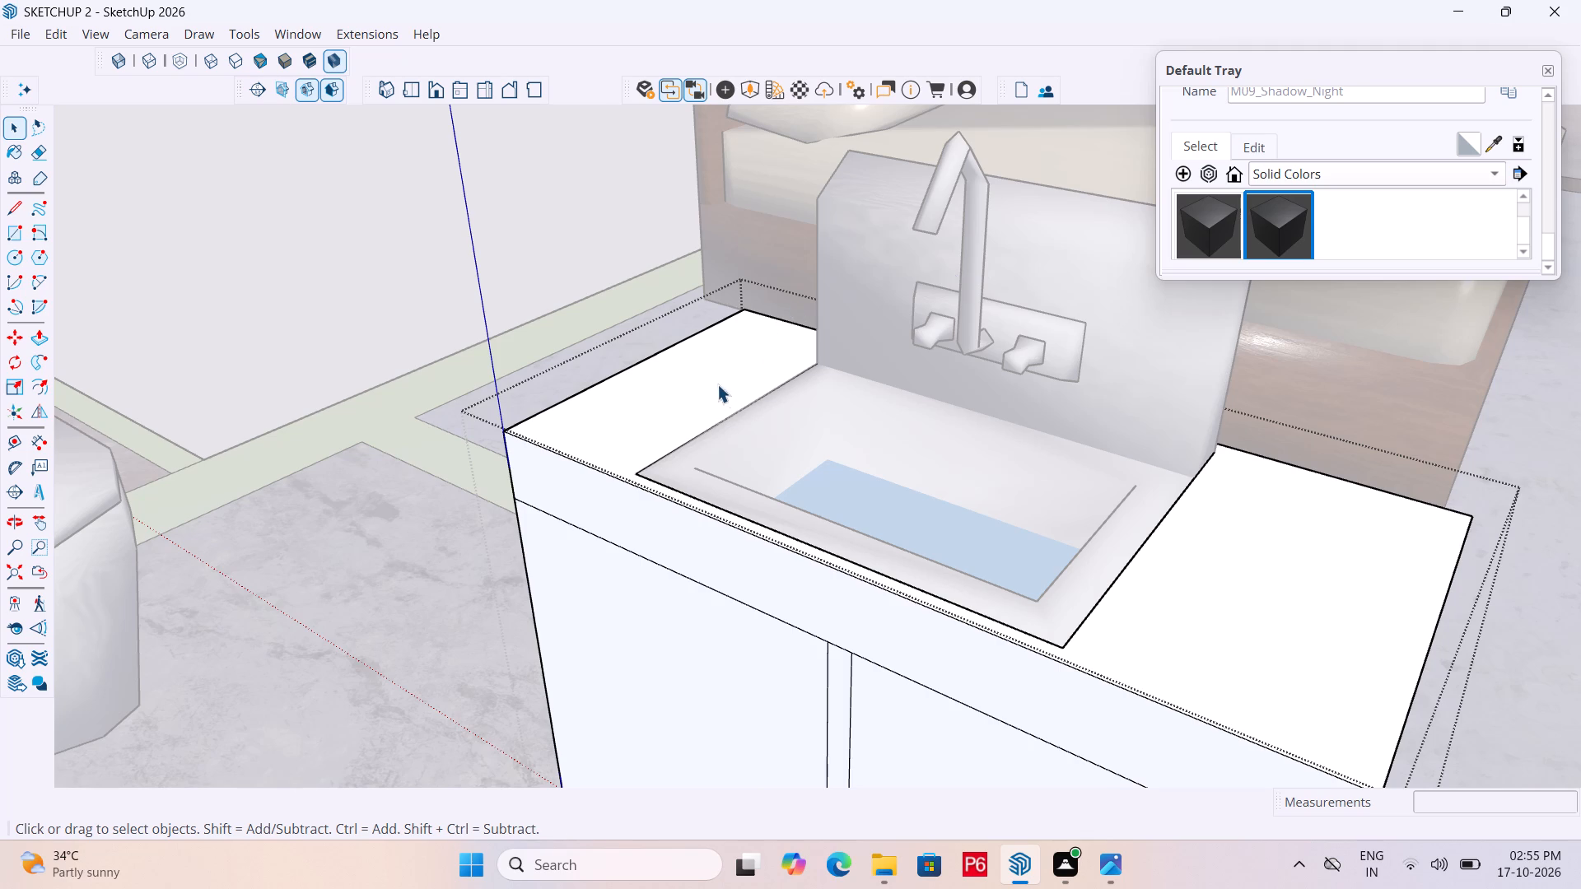
# Paint both cabinet door fronts with the wood material Wood_Veneer_15_1K.
pyautogui.scroll(-6, 694, 310)
pyautogui.moveTo(799, 484); pyautogui.dragTo(833, 441, button='middle')
pyautogui.scroll(6, 833, 437)
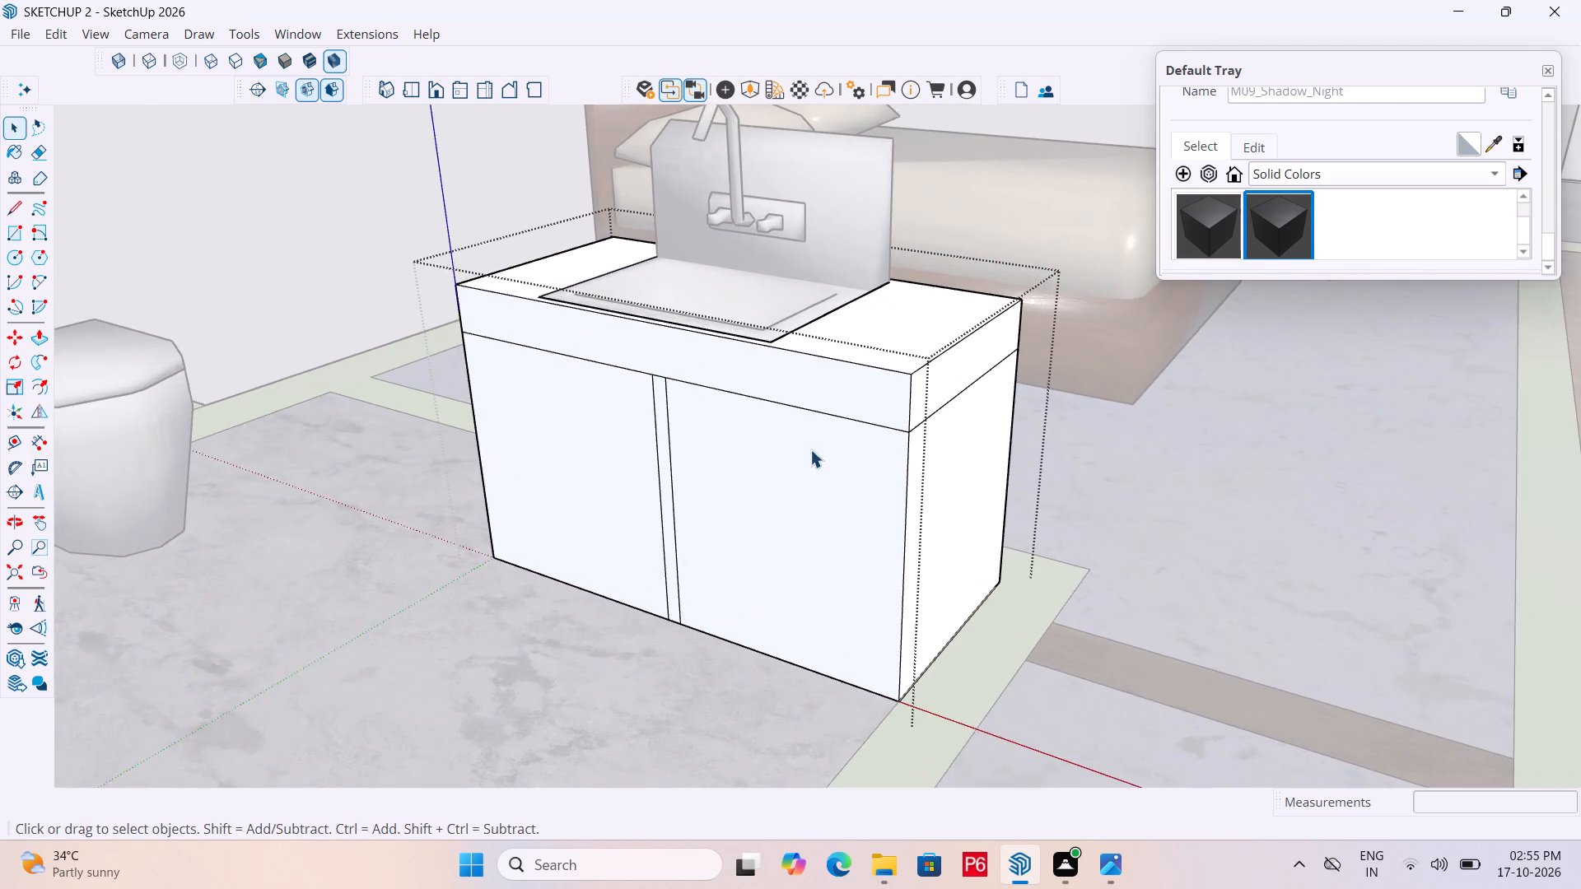
pyautogui.scroll(6, 628, 417)
pyautogui.press('space')
pyautogui.click(775, 443)
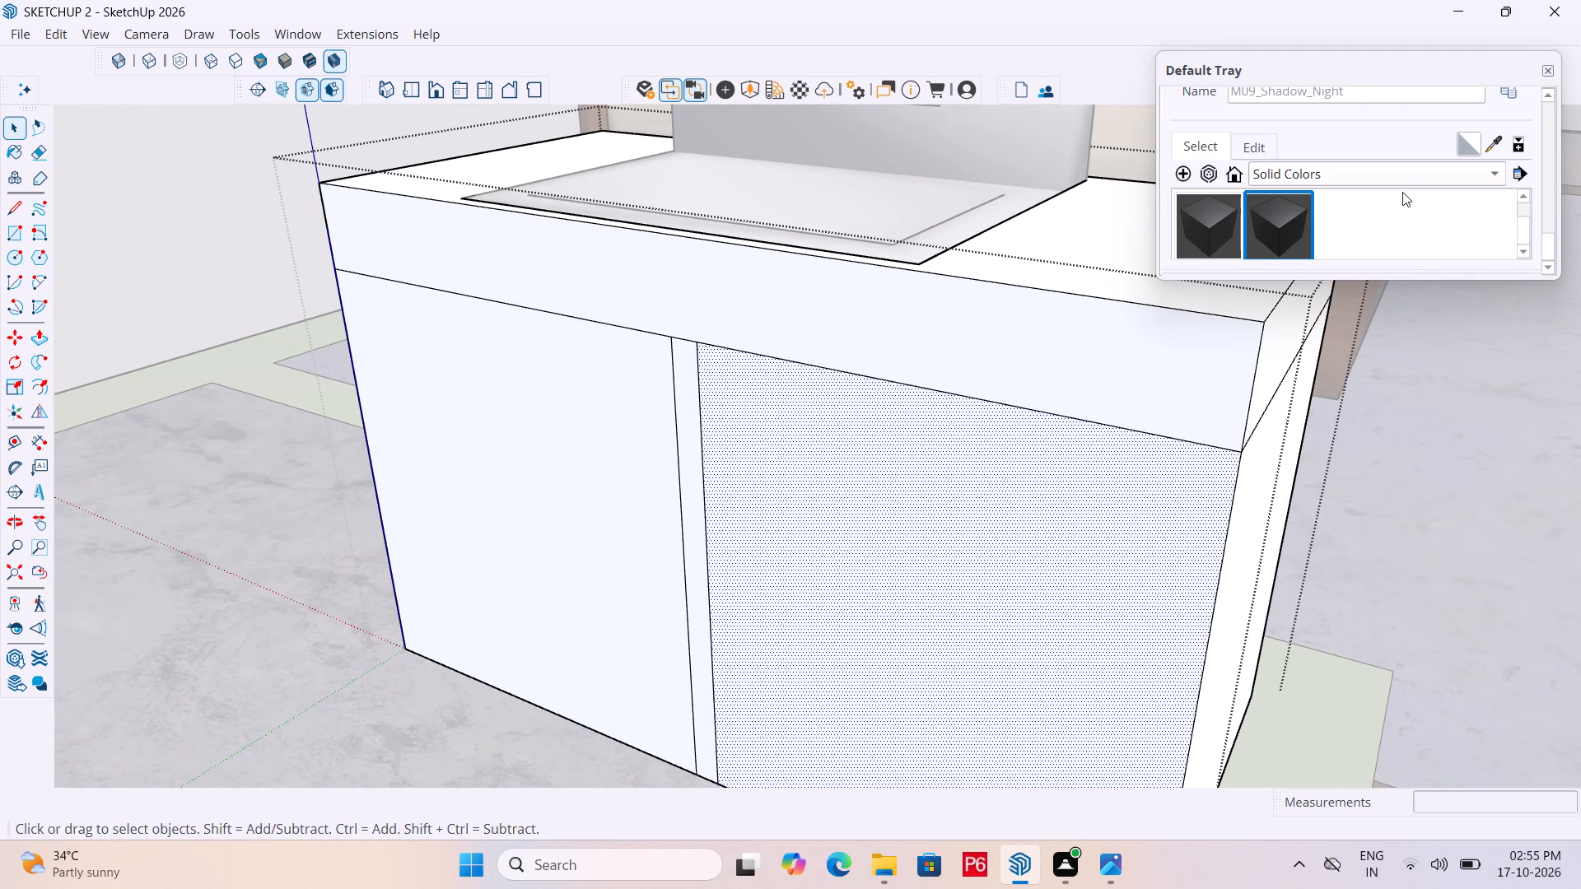
pyautogui.click(1427, 170)
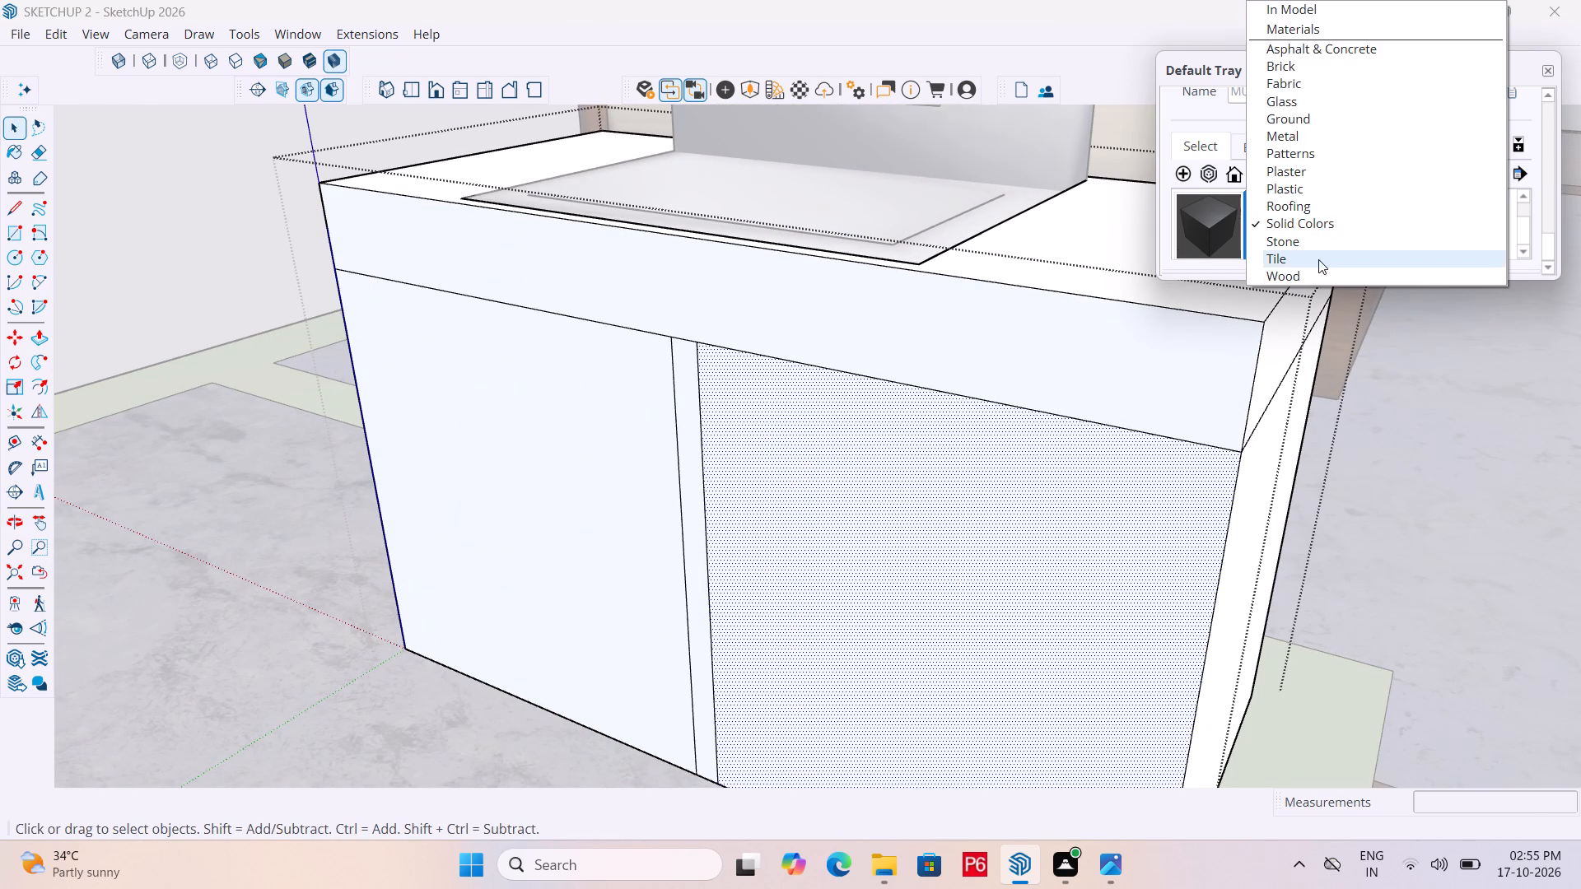
pyautogui.click(1317, 277)
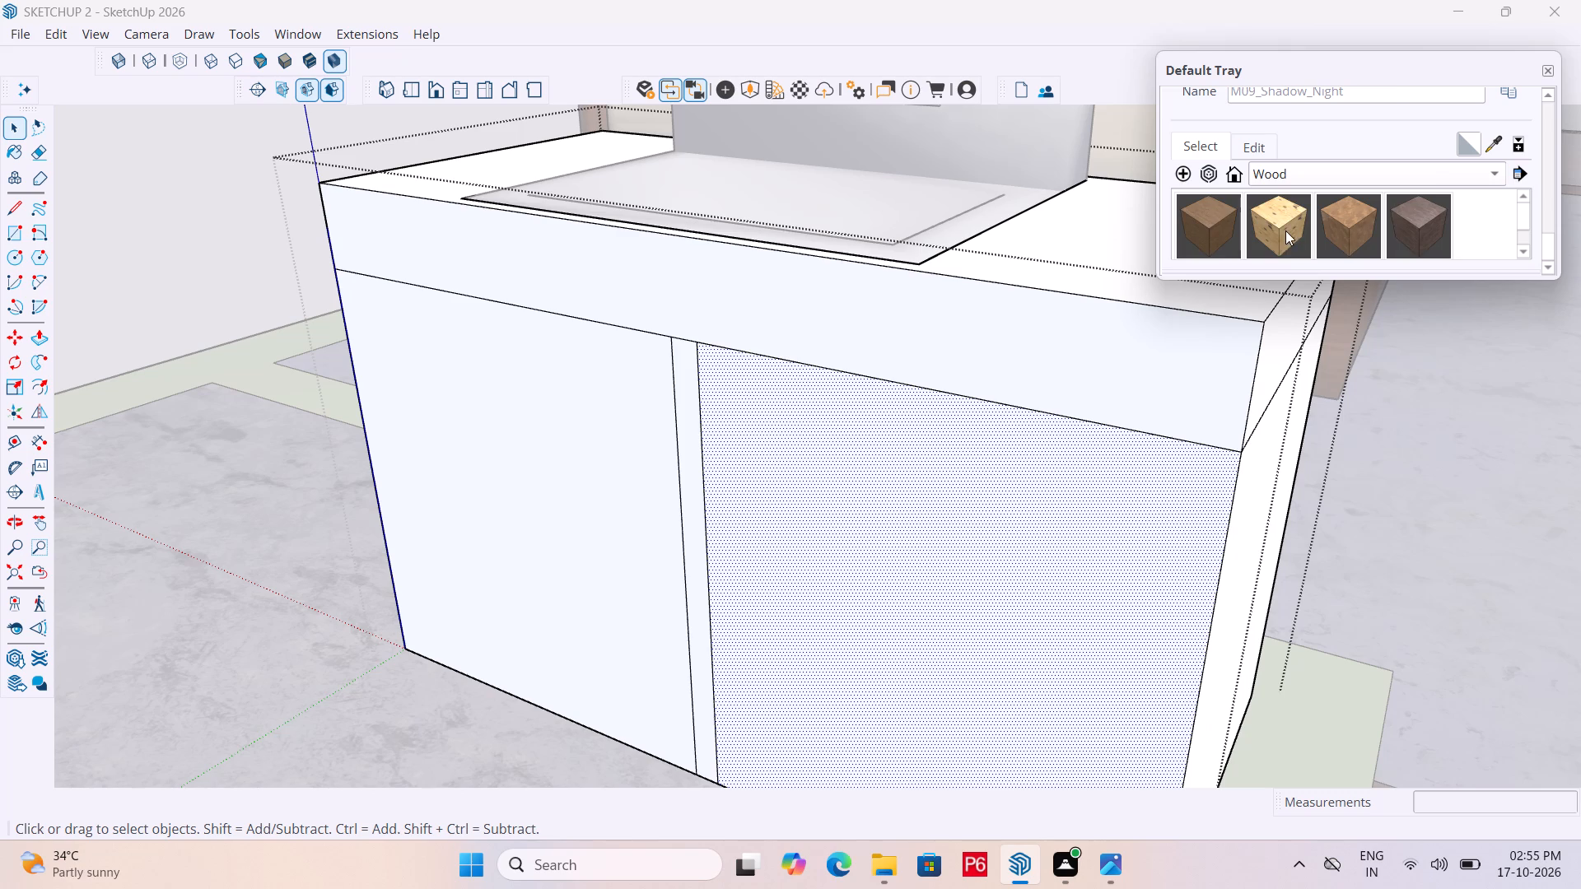
pyautogui.scroll(-4, 1294, 232)
pyautogui.click(1293, 225)
pyautogui.moveTo(1003, 453); pyautogui.dragTo(993, 449)
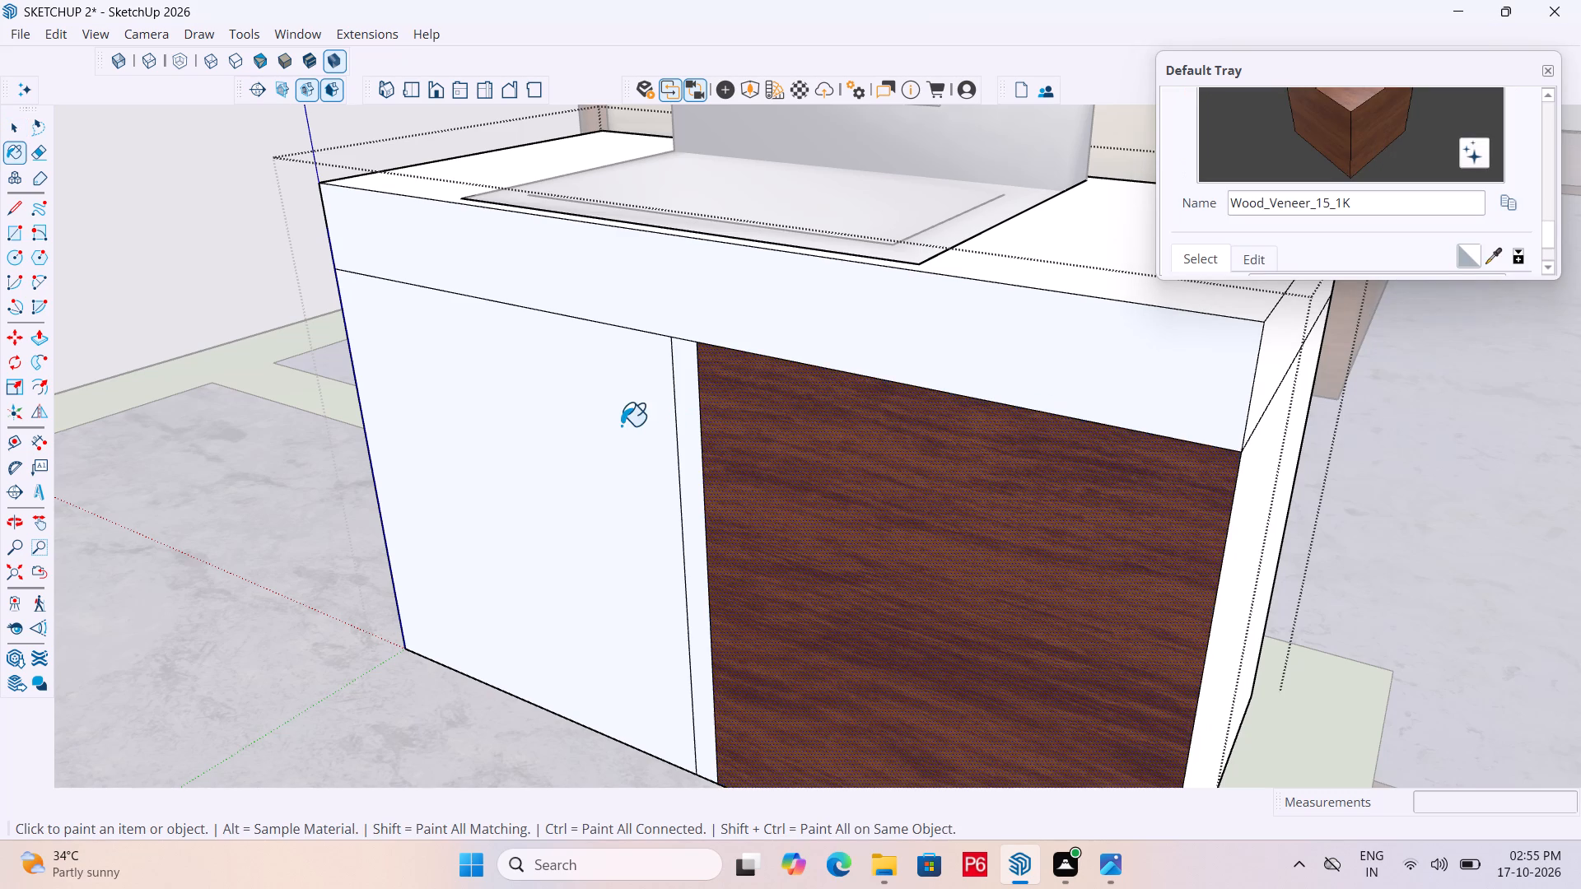
pyautogui.click(621, 426)
# Apply Wood_Veneer_15_1K to both cabinet side panels, the back panel, and the upper bands on the back and toilet-facing side.
pyautogui.scroll(-5, 639, 351)
pyautogui.click(1015, 441)
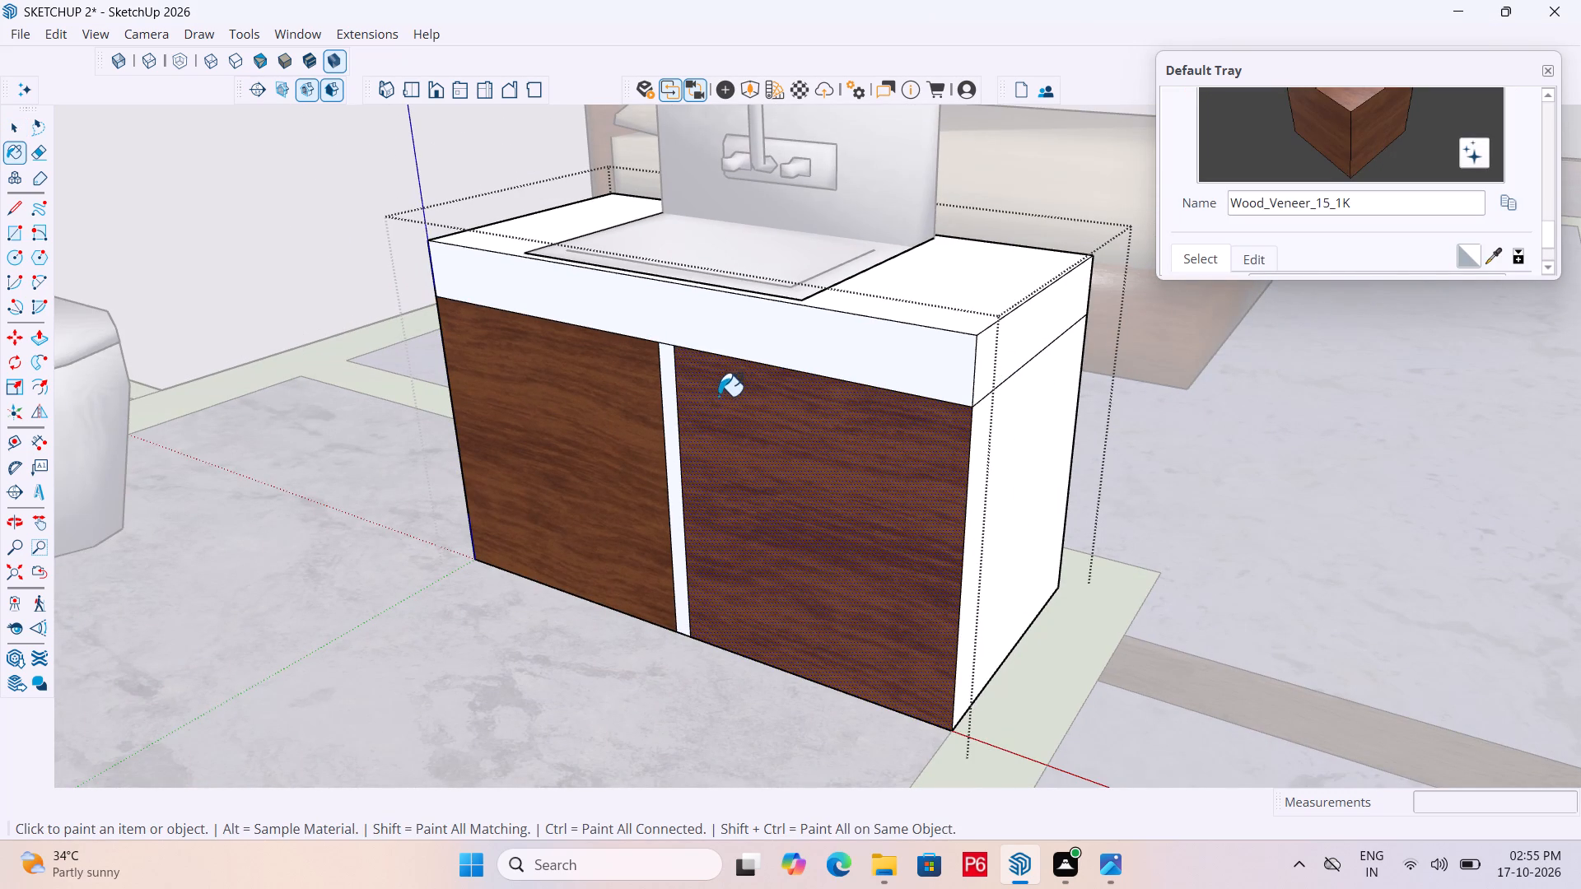
pyautogui.moveTo(505, 369); pyautogui.dragTo(1461, 422, button='middle')
pyautogui.moveTo(1018, 495); pyautogui.dragTo(1001, 489)
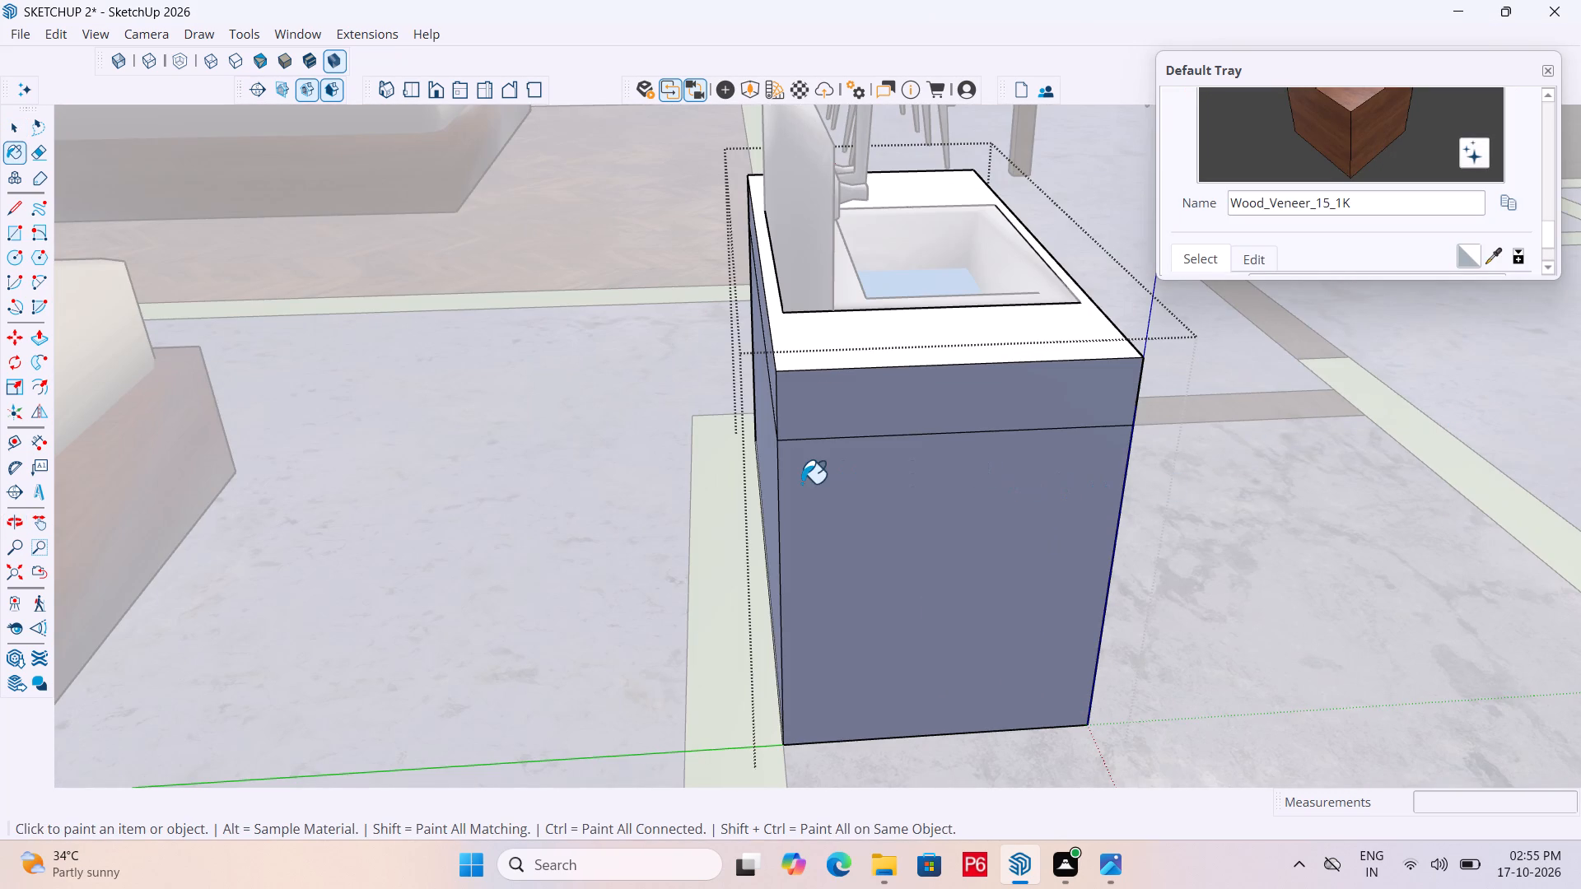
pyautogui.moveTo(804, 482); pyautogui.dragTo(979, 491, button='middle')
pyautogui.click(887, 457)
pyautogui.moveTo(884, 392); pyautogui.dragTo(891, 390)
pyautogui.click(984, 393)
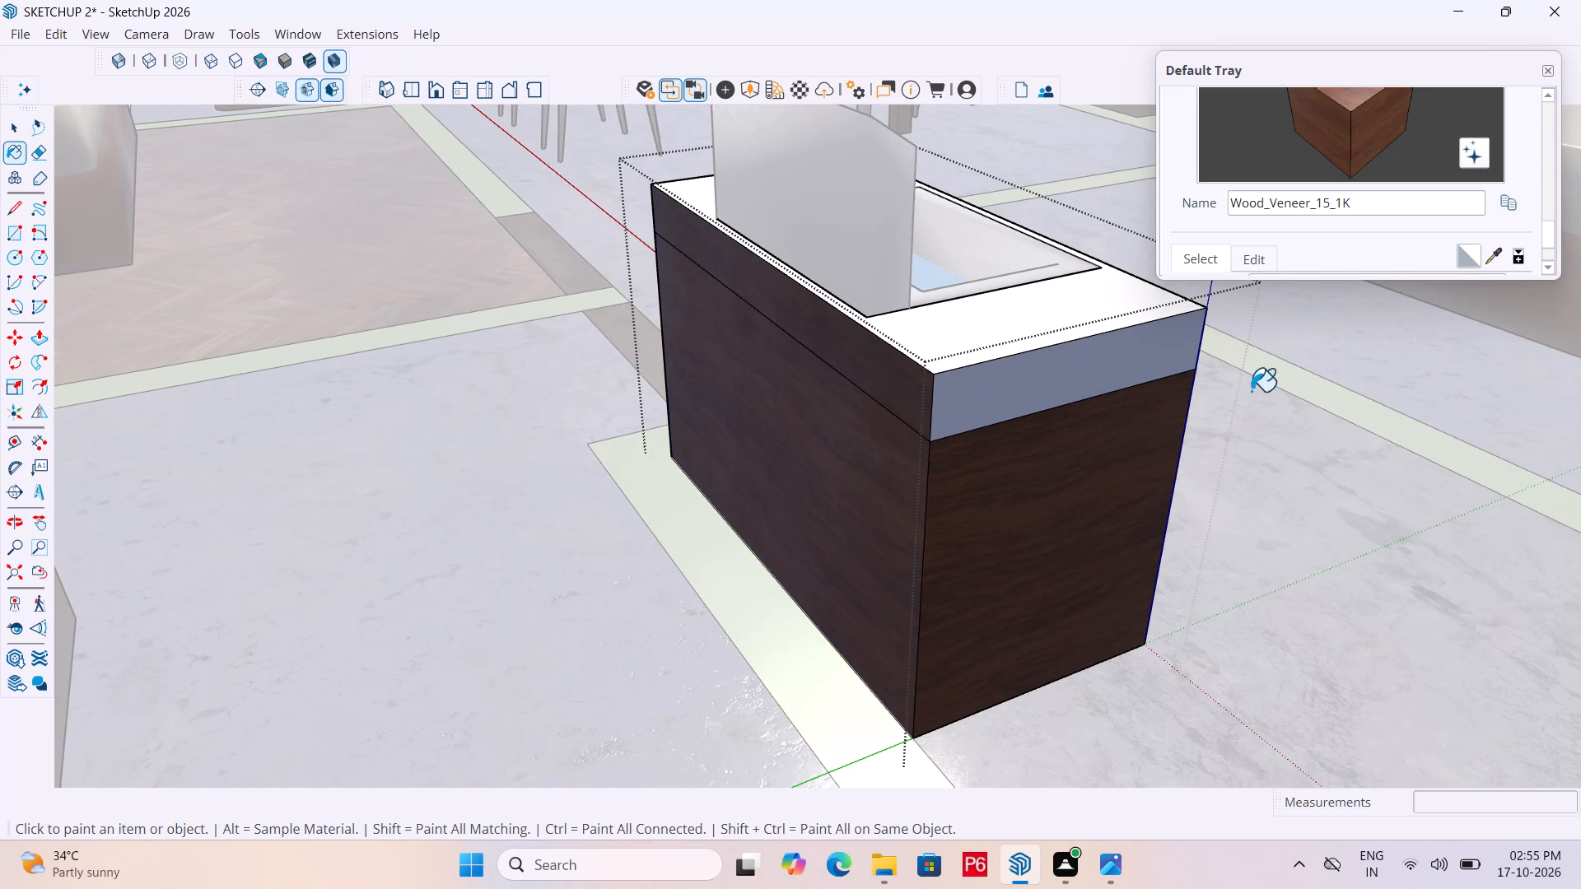
# Paint the cabinet's front upper band, the remaining side's upper band and the strip between the doors with Wood_Veneer_15_1K.
pyautogui.moveTo(1251, 391); pyautogui.dragTo(413, 428, button='middle')
pyautogui.scroll(-3, 627, 533)
pyautogui.moveTo(785, 517); pyautogui.dragTo(286, 449, button='middle')
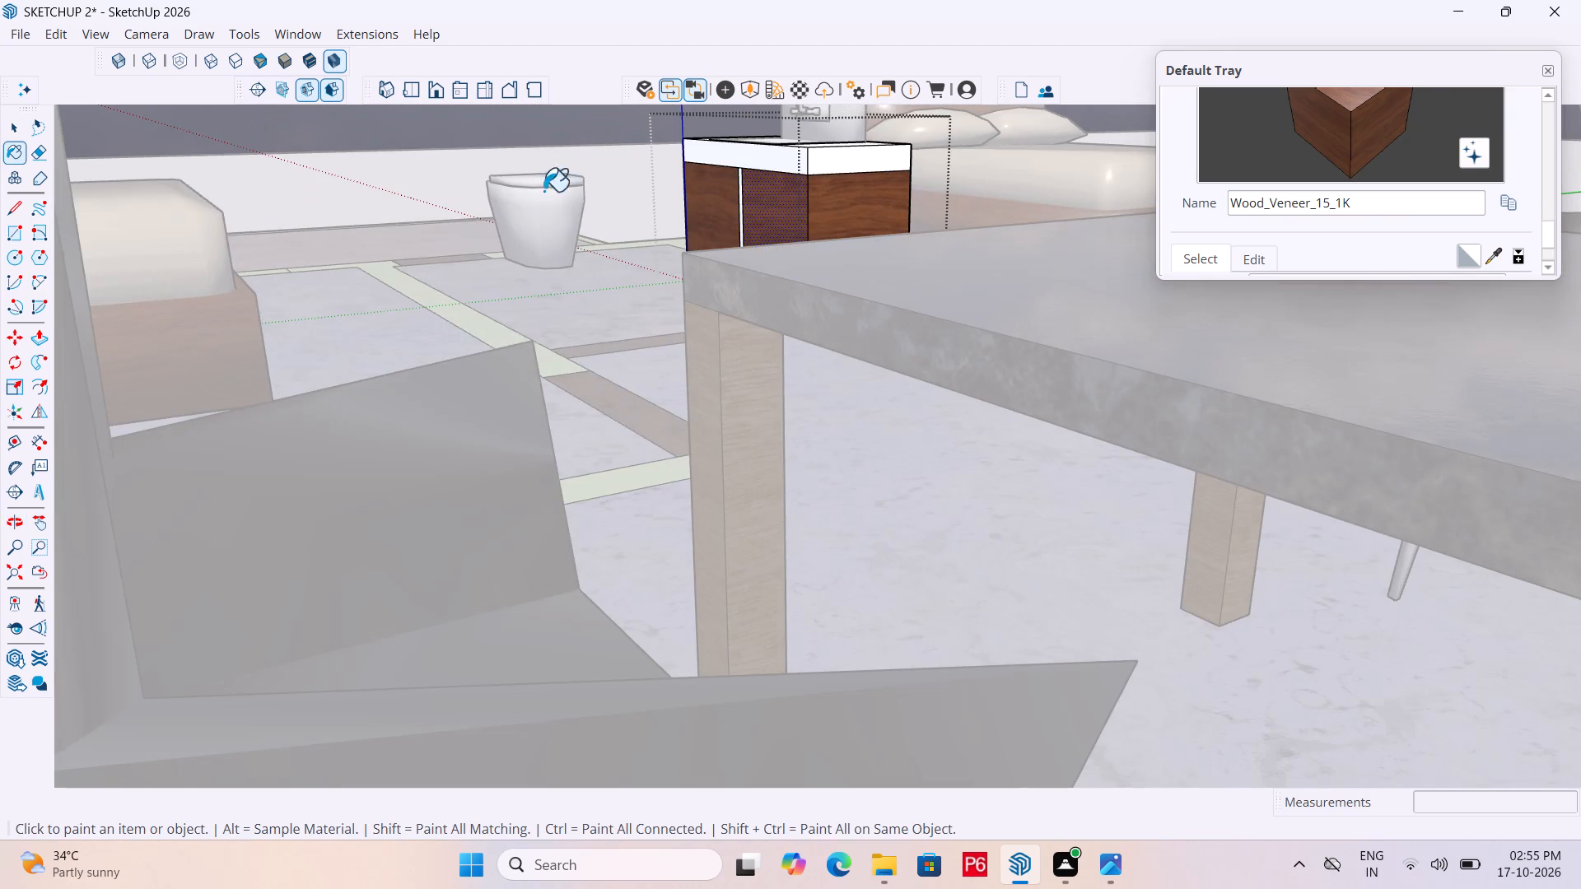
pyautogui.scroll(8, 742, 145)
pyautogui.click(742, 170)
pyautogui.click(913, 184)
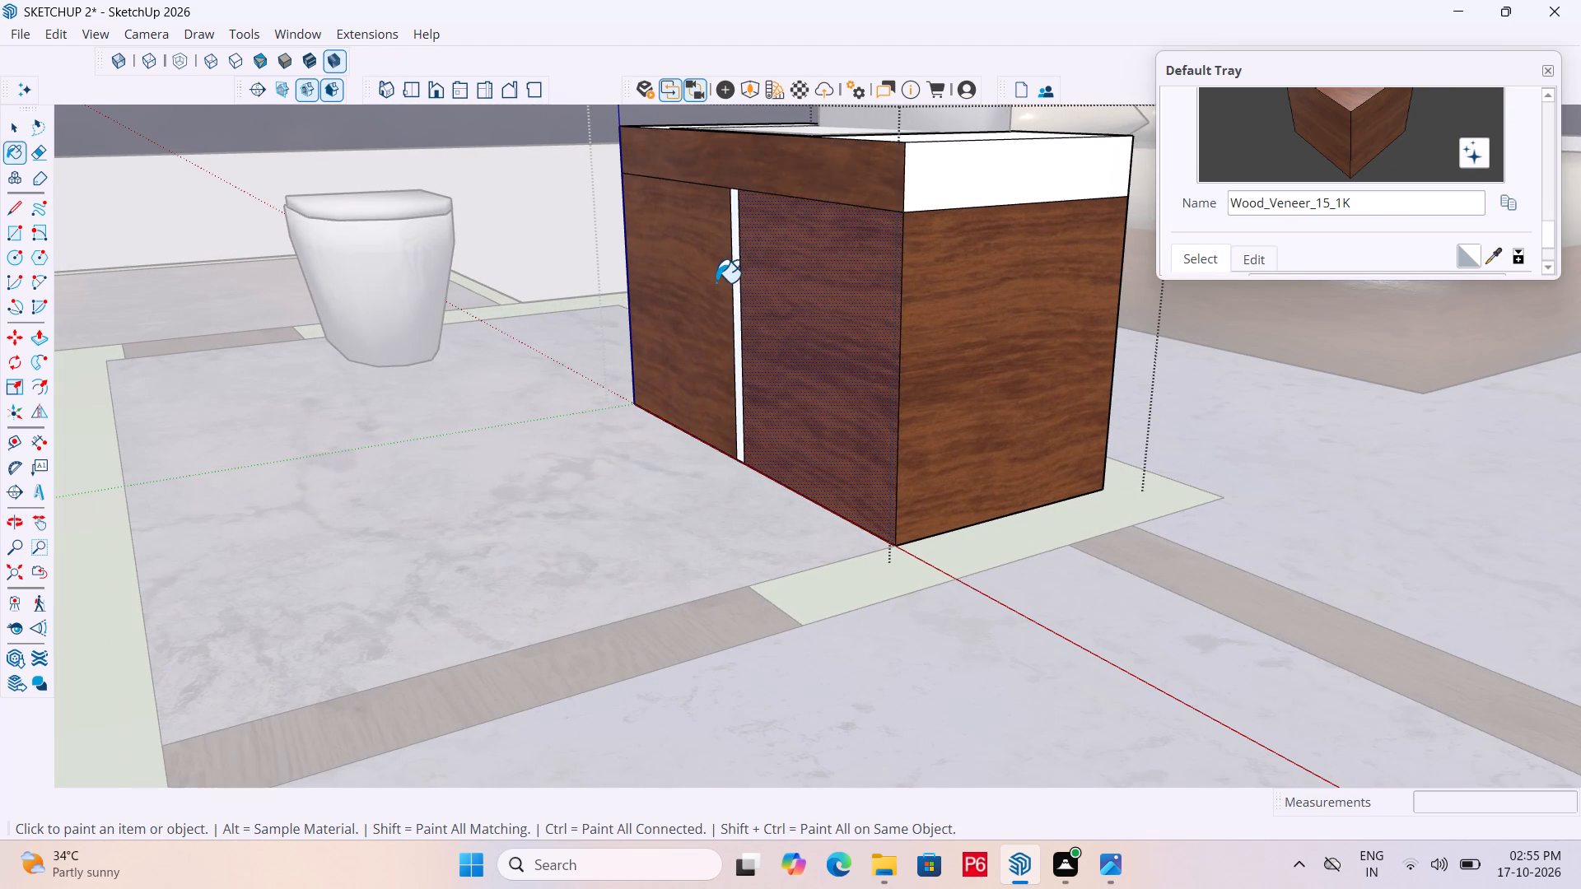
pyautogui.scroll(6, 725, 280)
pyautogui.click(730, 264)
pyautogui.scroll(-6, 619, 372)
pyautogui.moveTo(1047, 372); pyautogui.dragTo(432, 361, button='middle')
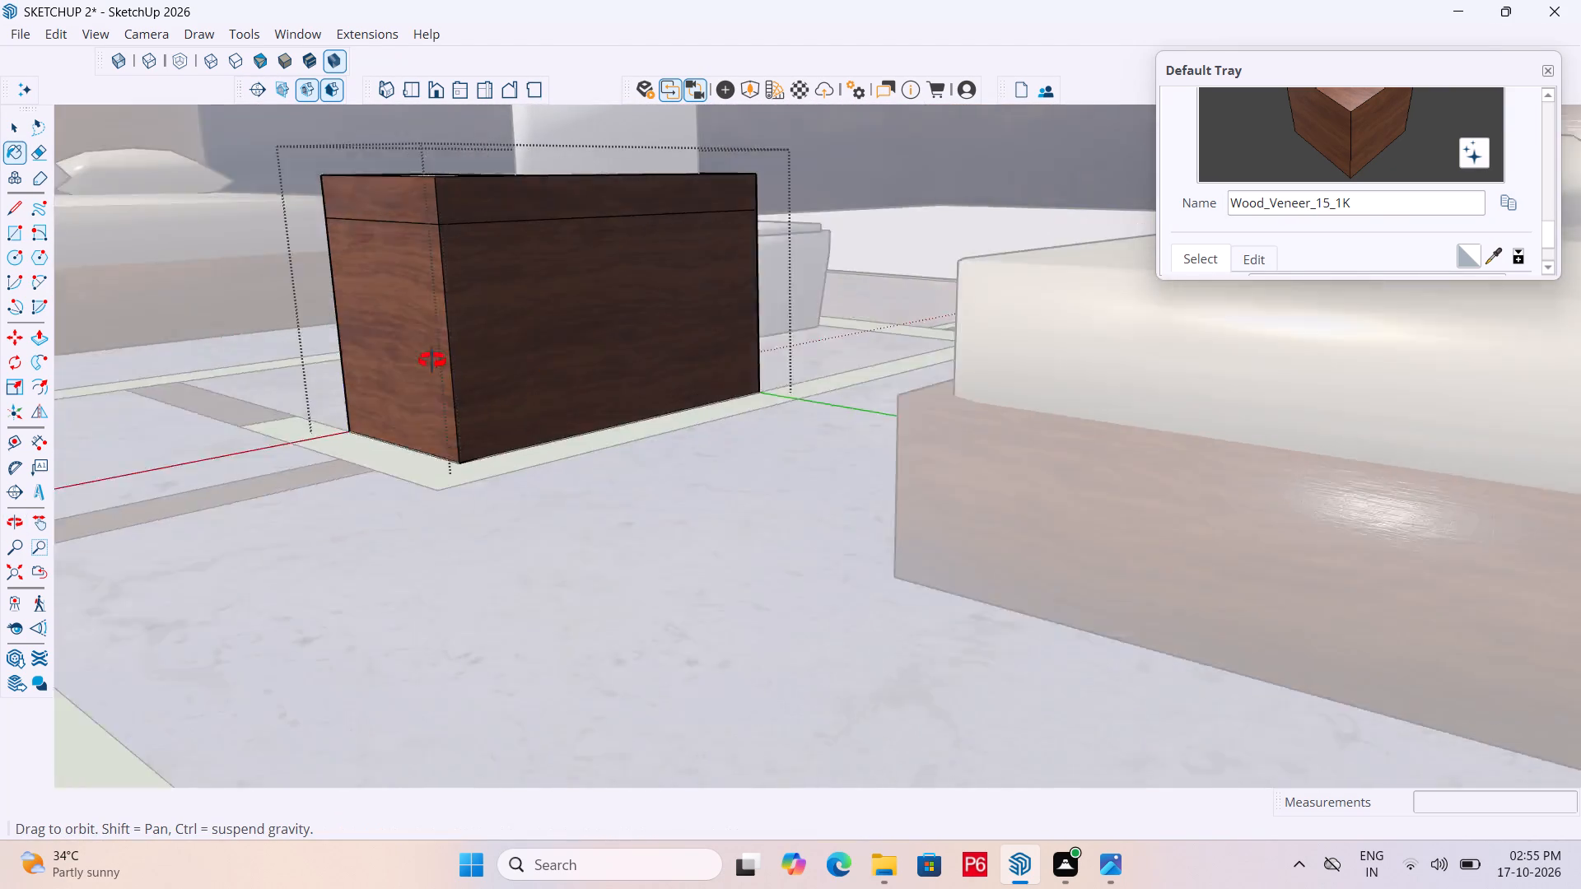
pyautogui.moveTo(432, 361); pyautogui.dragTo(1184, 447, button='middle')
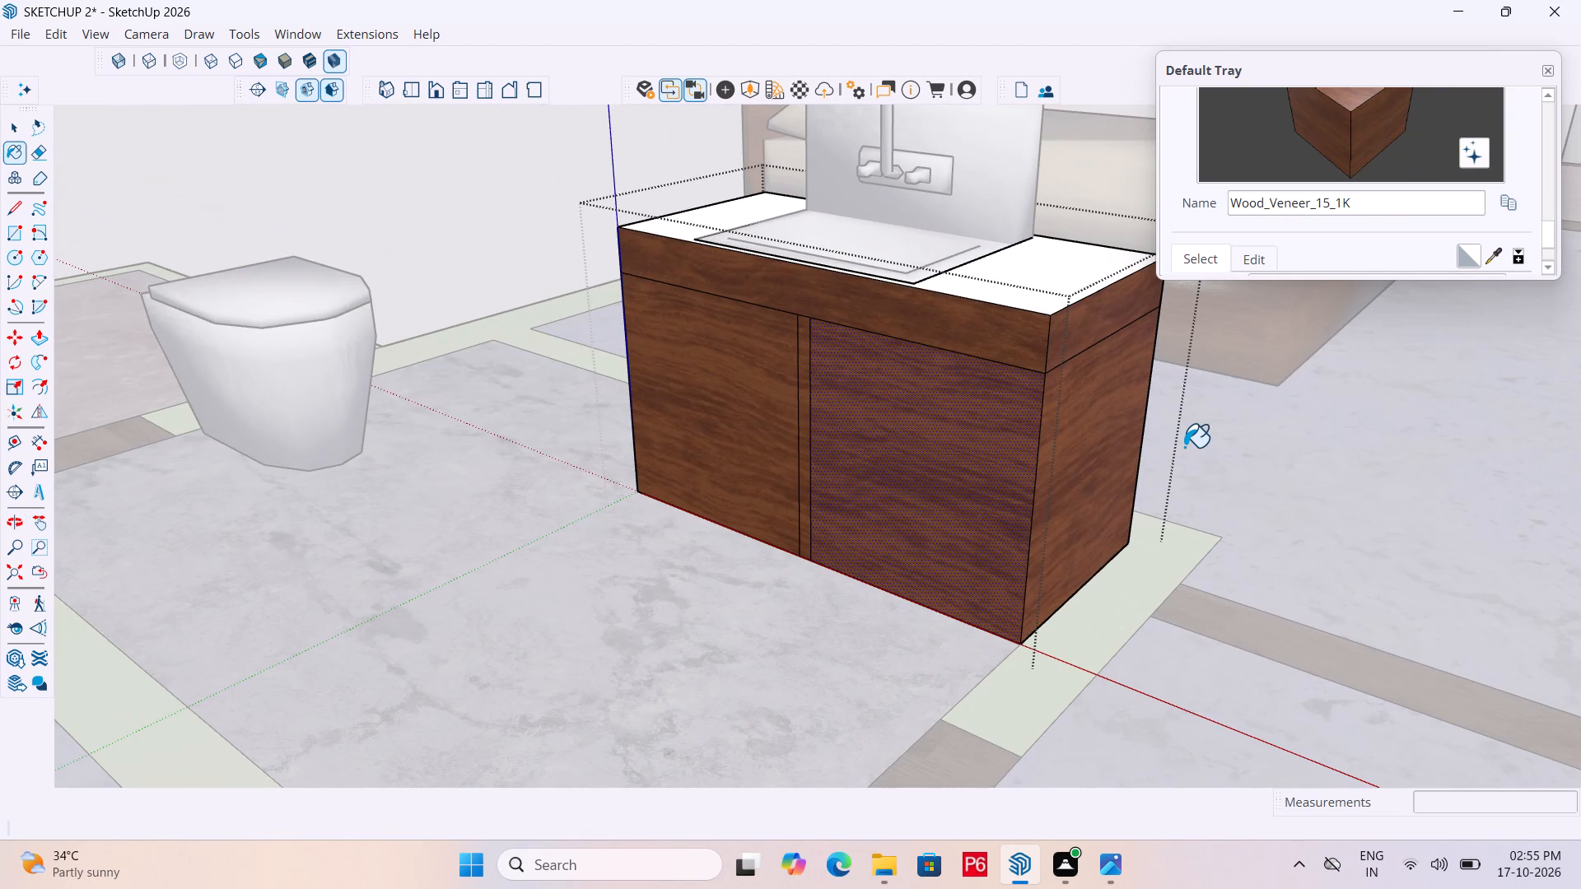
pyautogui.scroll(-4, 781, 493)
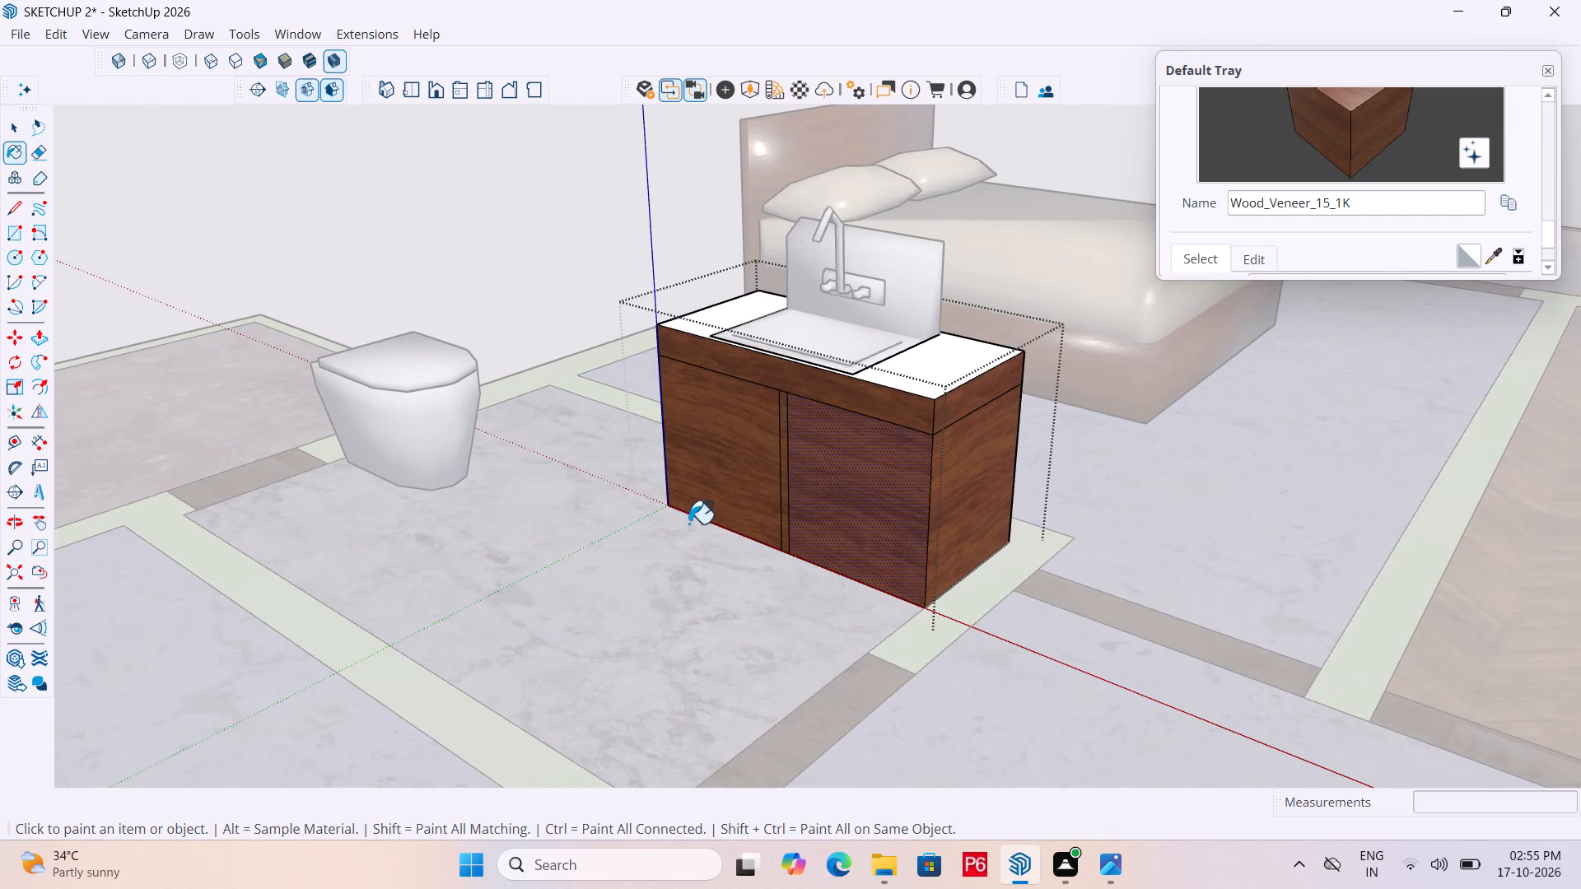
# Save the model with the wood-veneered cabinet.
pyautogui.moveTo(688, 524); pyautogui.dragTo(679, 529, button='middle')
pyautogui.scroll(-1, 688, 524)
pyautogui.hotkey('ctrl', 's')
pyautogui.hotkey('ctrl', 's')
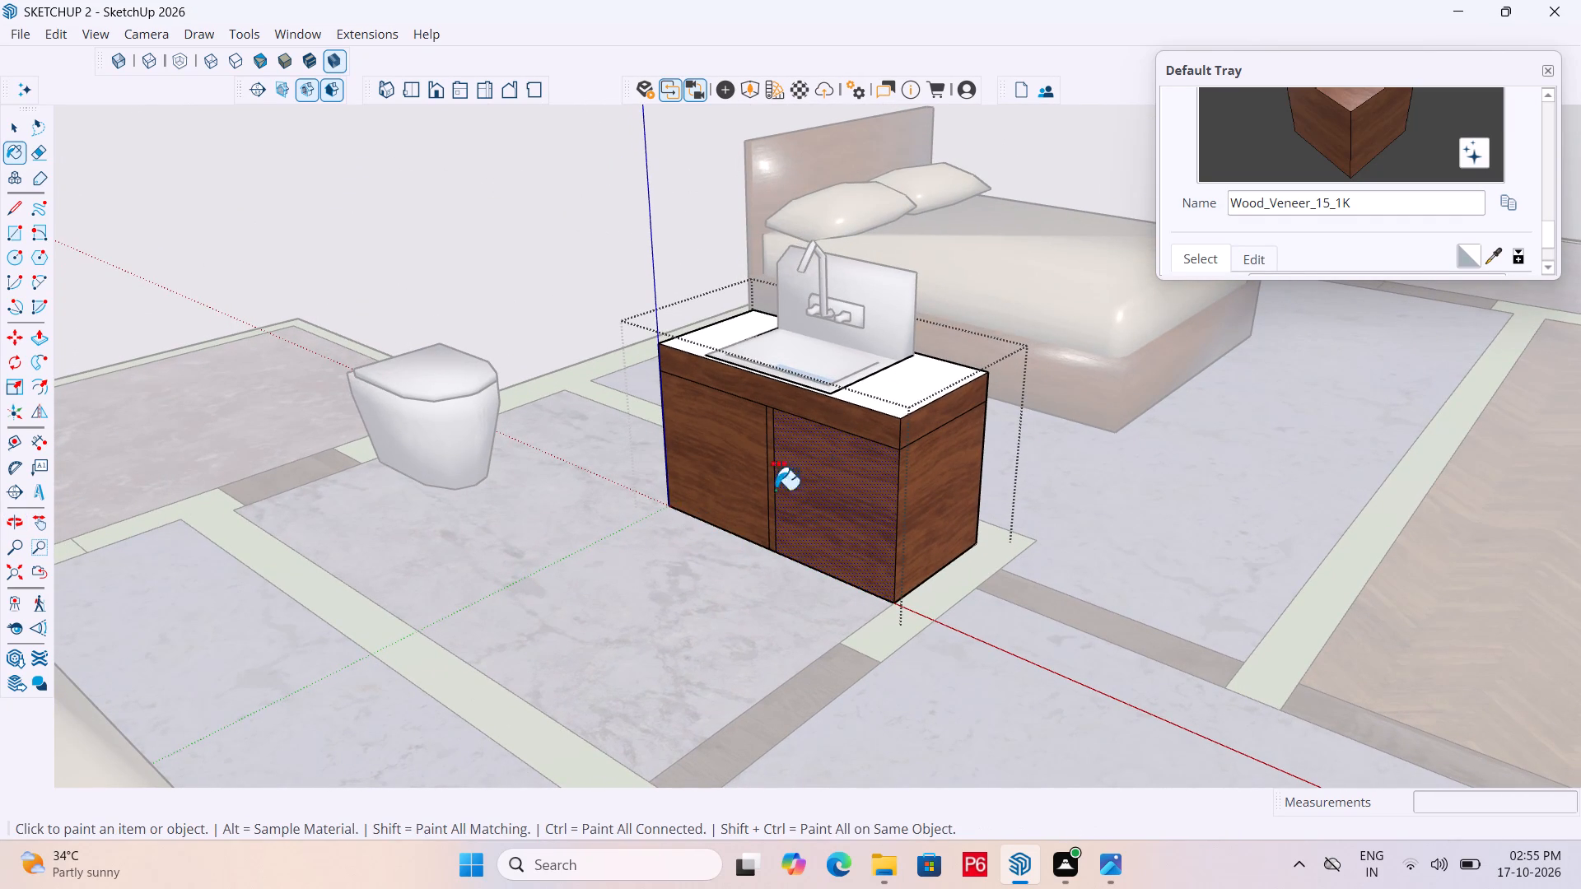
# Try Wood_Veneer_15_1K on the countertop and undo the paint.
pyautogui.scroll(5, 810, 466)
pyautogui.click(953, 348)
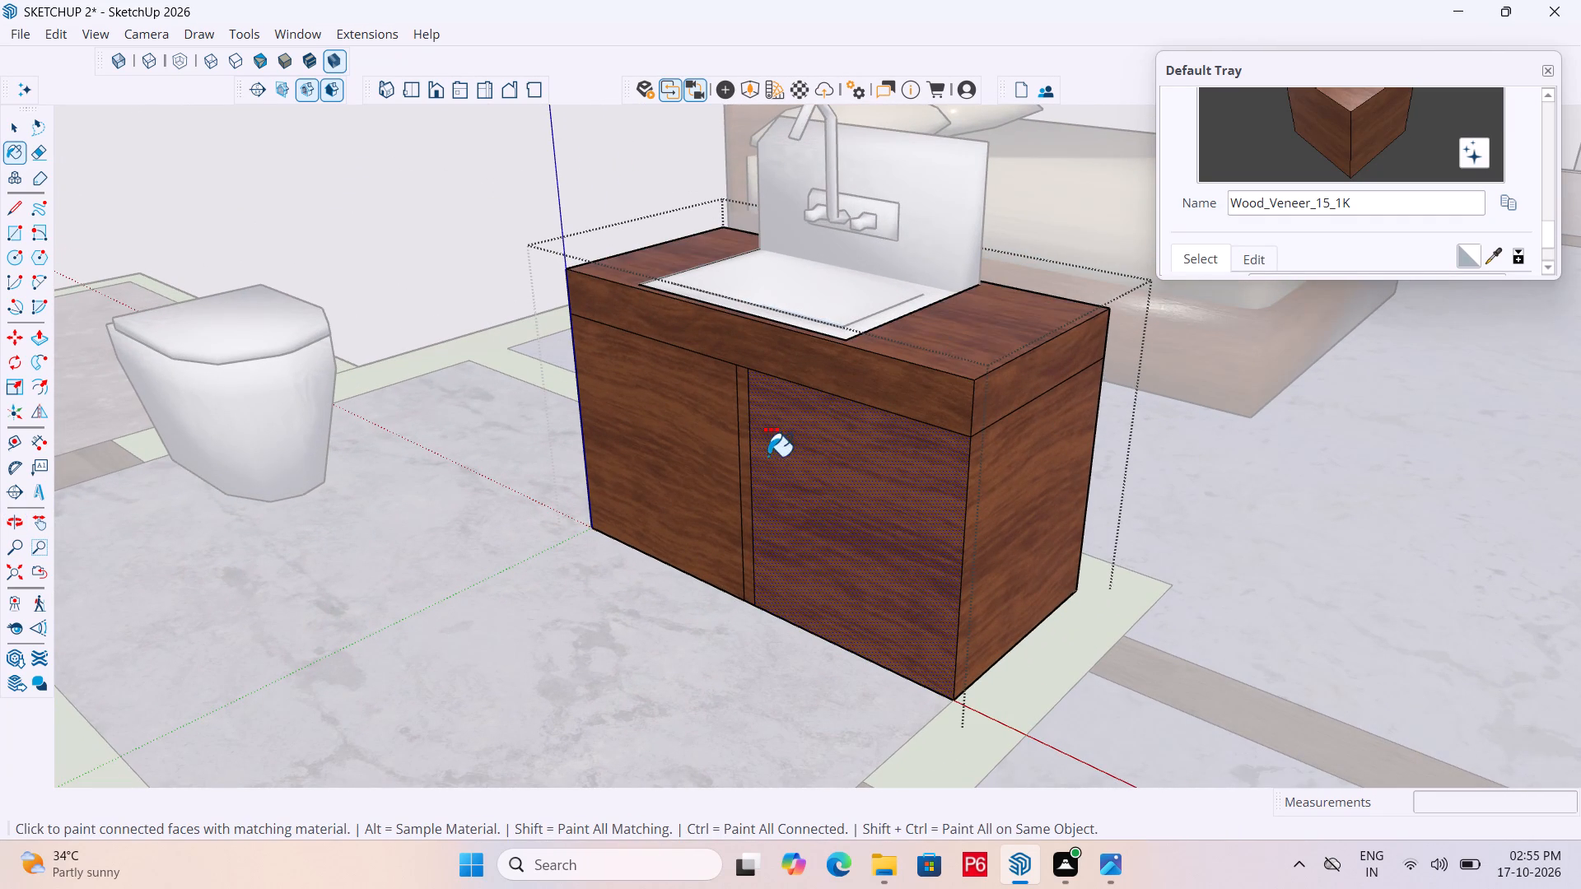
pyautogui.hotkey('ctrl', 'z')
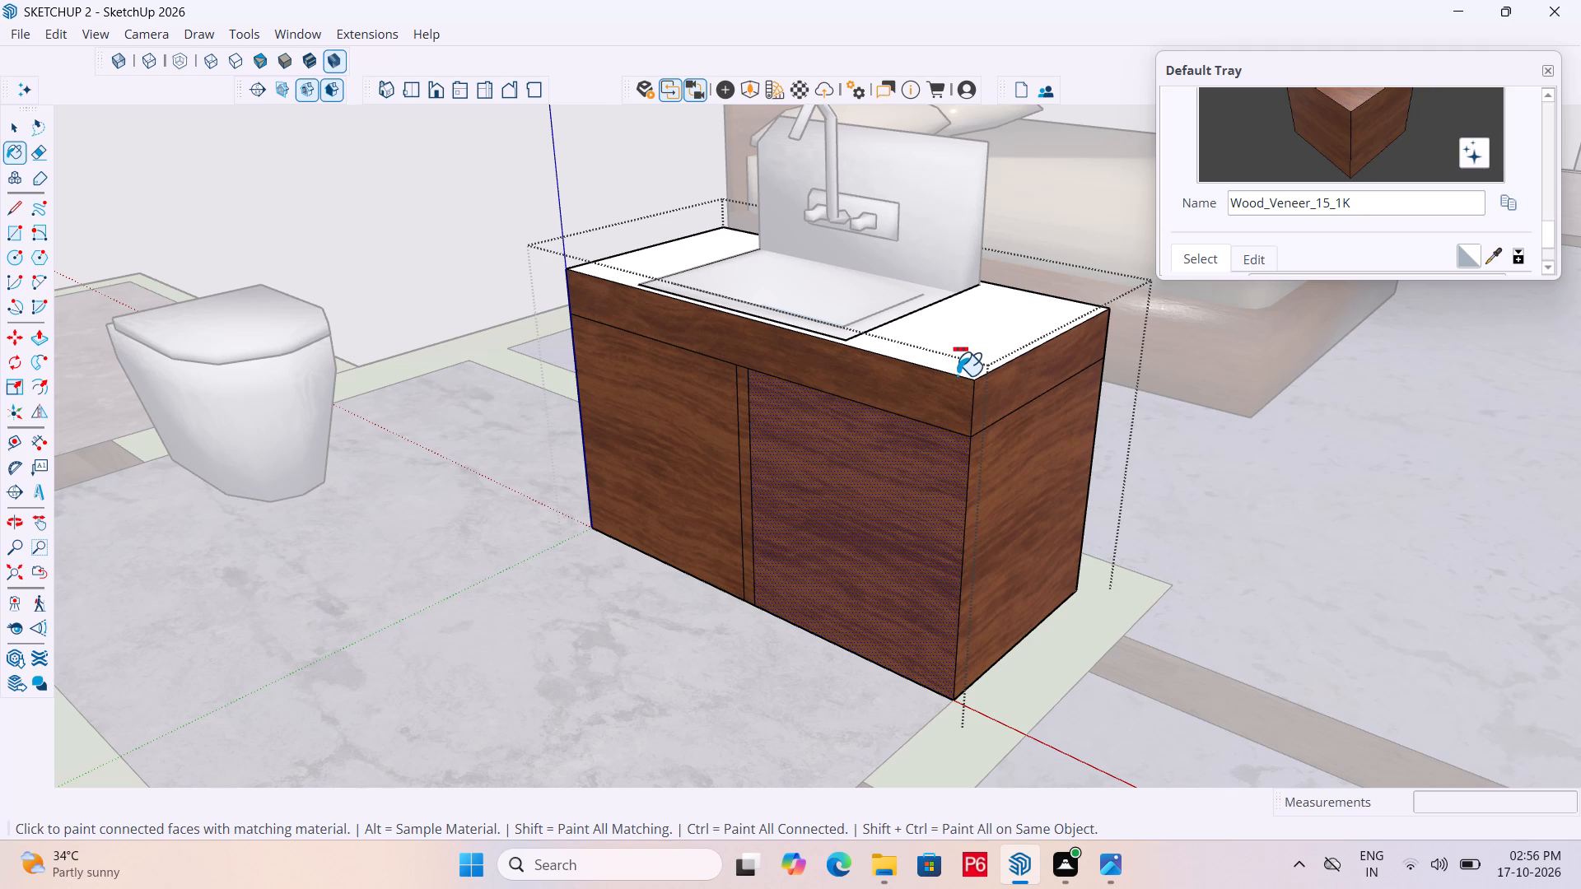
# Pull the countertop face around the sink up 1/2" to form a slab above the cabinet.
pyautogui.press('space')
pyautogui.click(984, 337)
pyautogui.press('p')
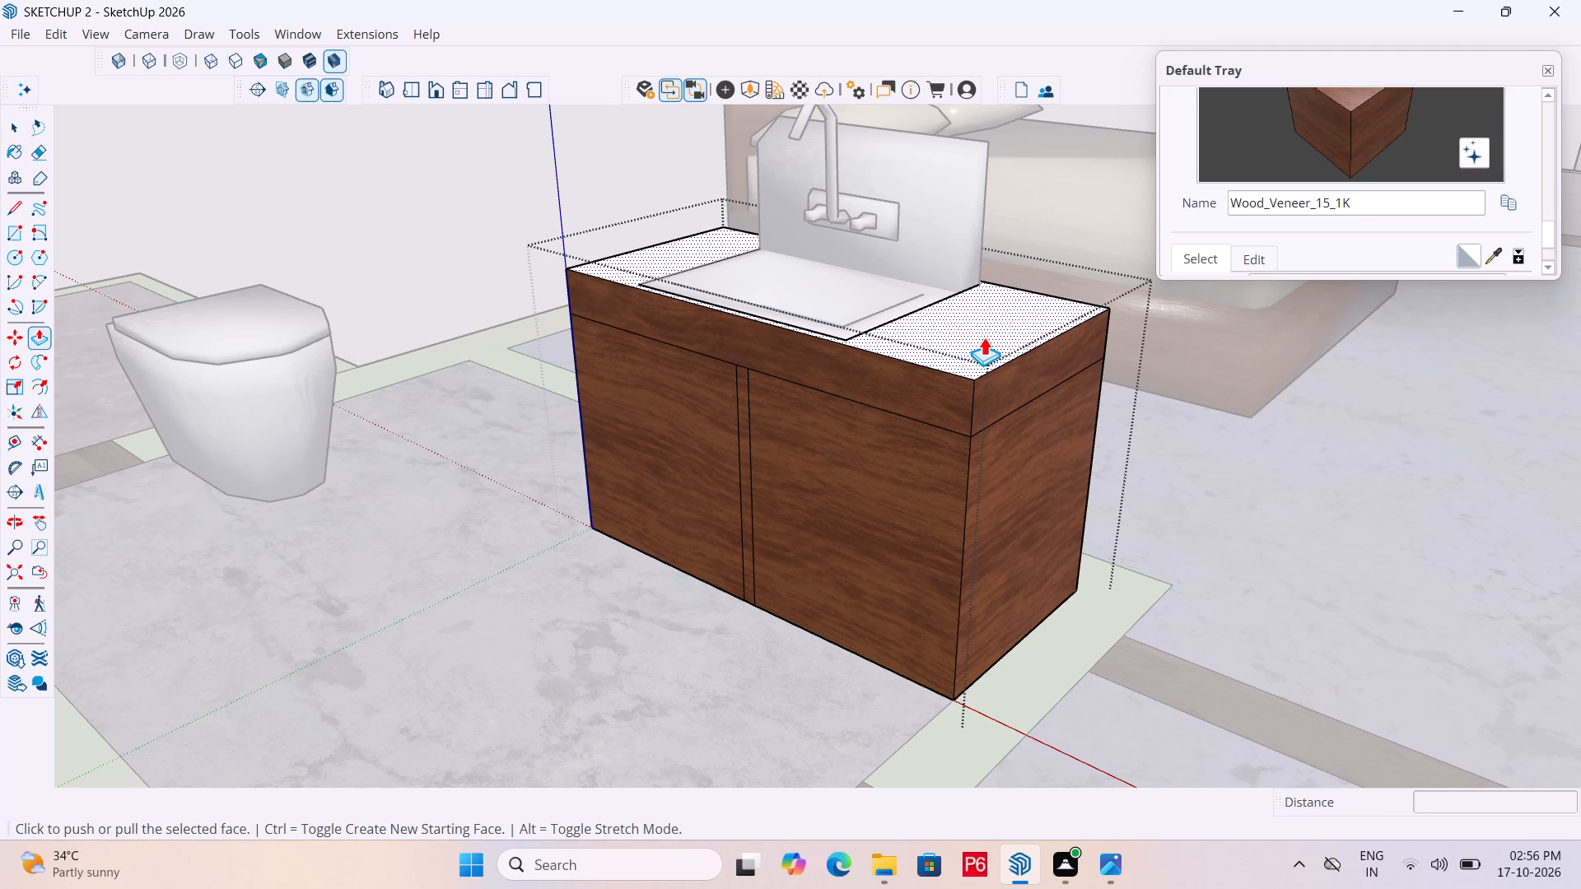
pyautogui.click(984, 337)
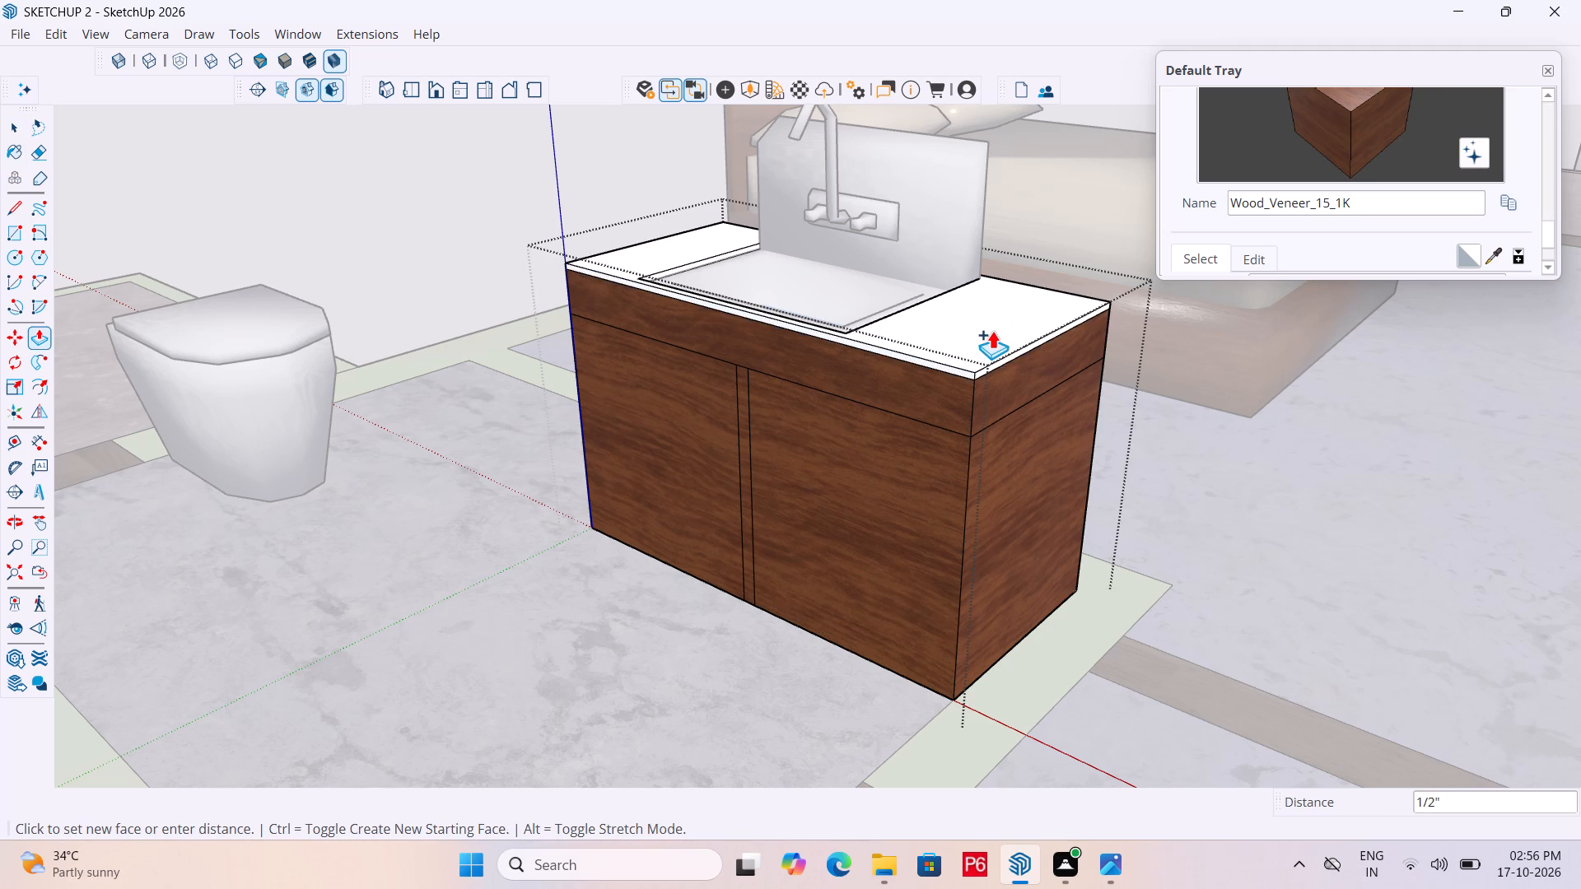
pyautogui.click(992, 330)
pyautogui.press('space')
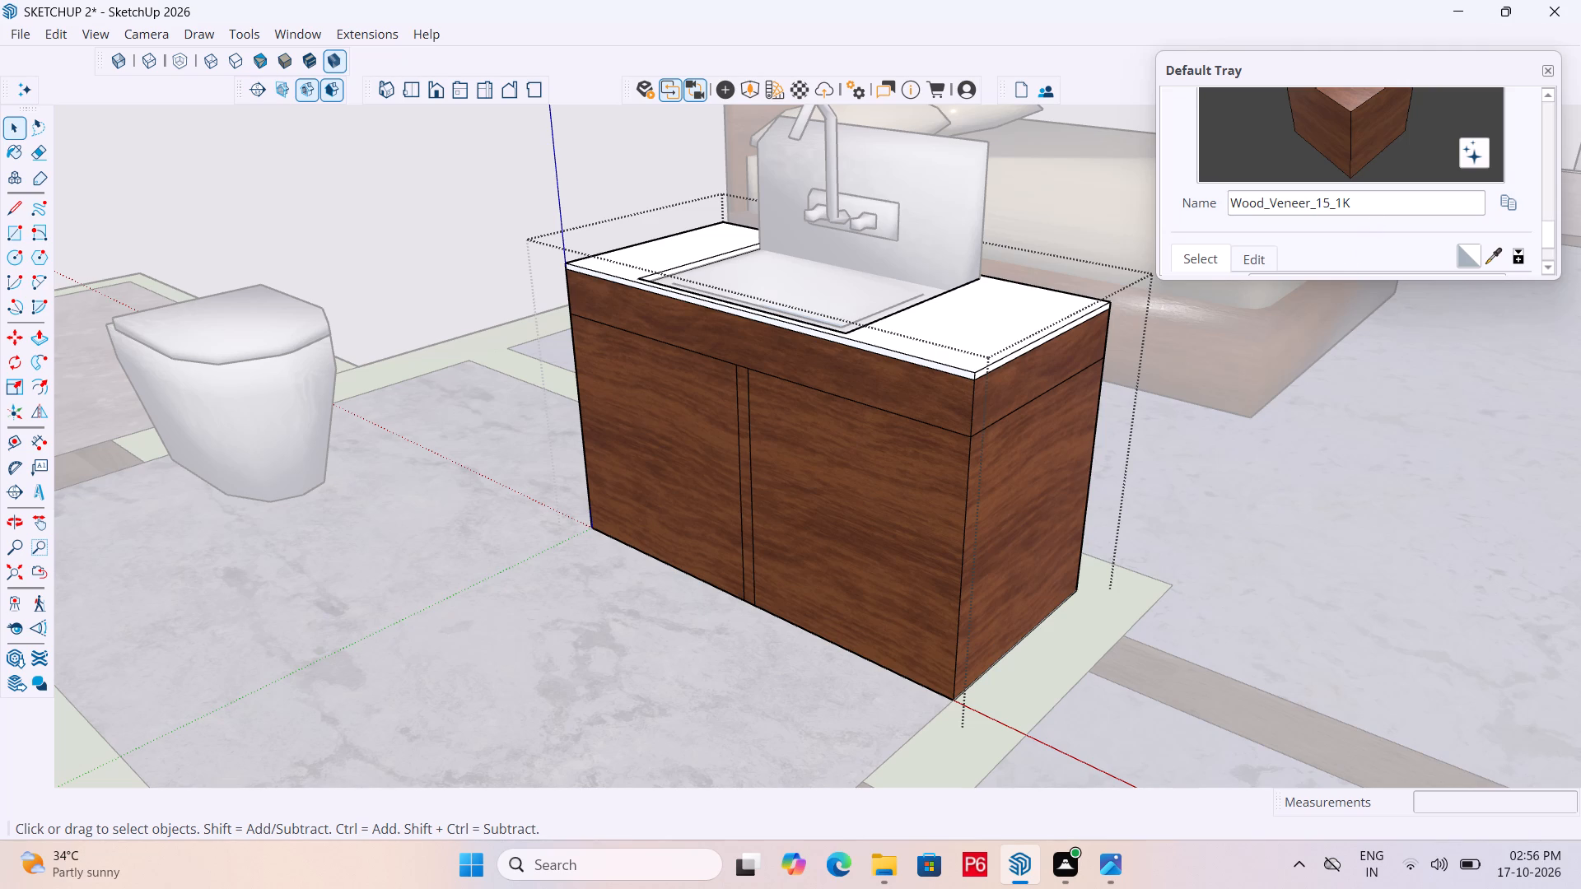
# Paint the countertop slab's top, front edge and adjoining side edge with M09_Shadow_Night from the Solid Colors collection.
pyautogui.click(1373, 212)
pyautogui.scroll(-4, 1367, 262)
pyautogui.click(1335, 174)
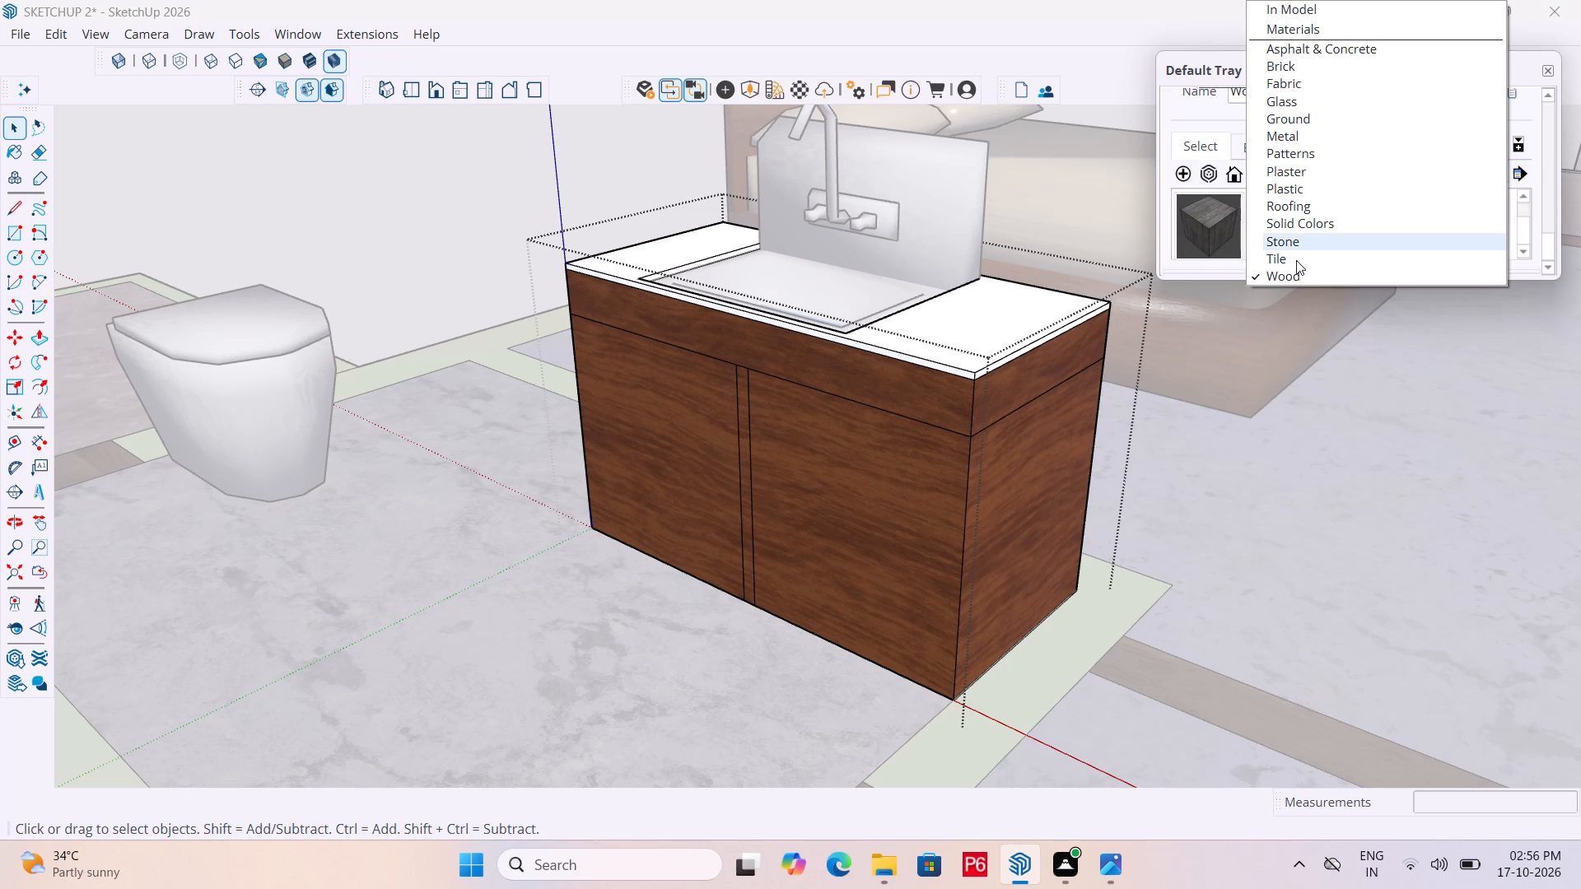
pyautogui.doubleClick(1322, 222)
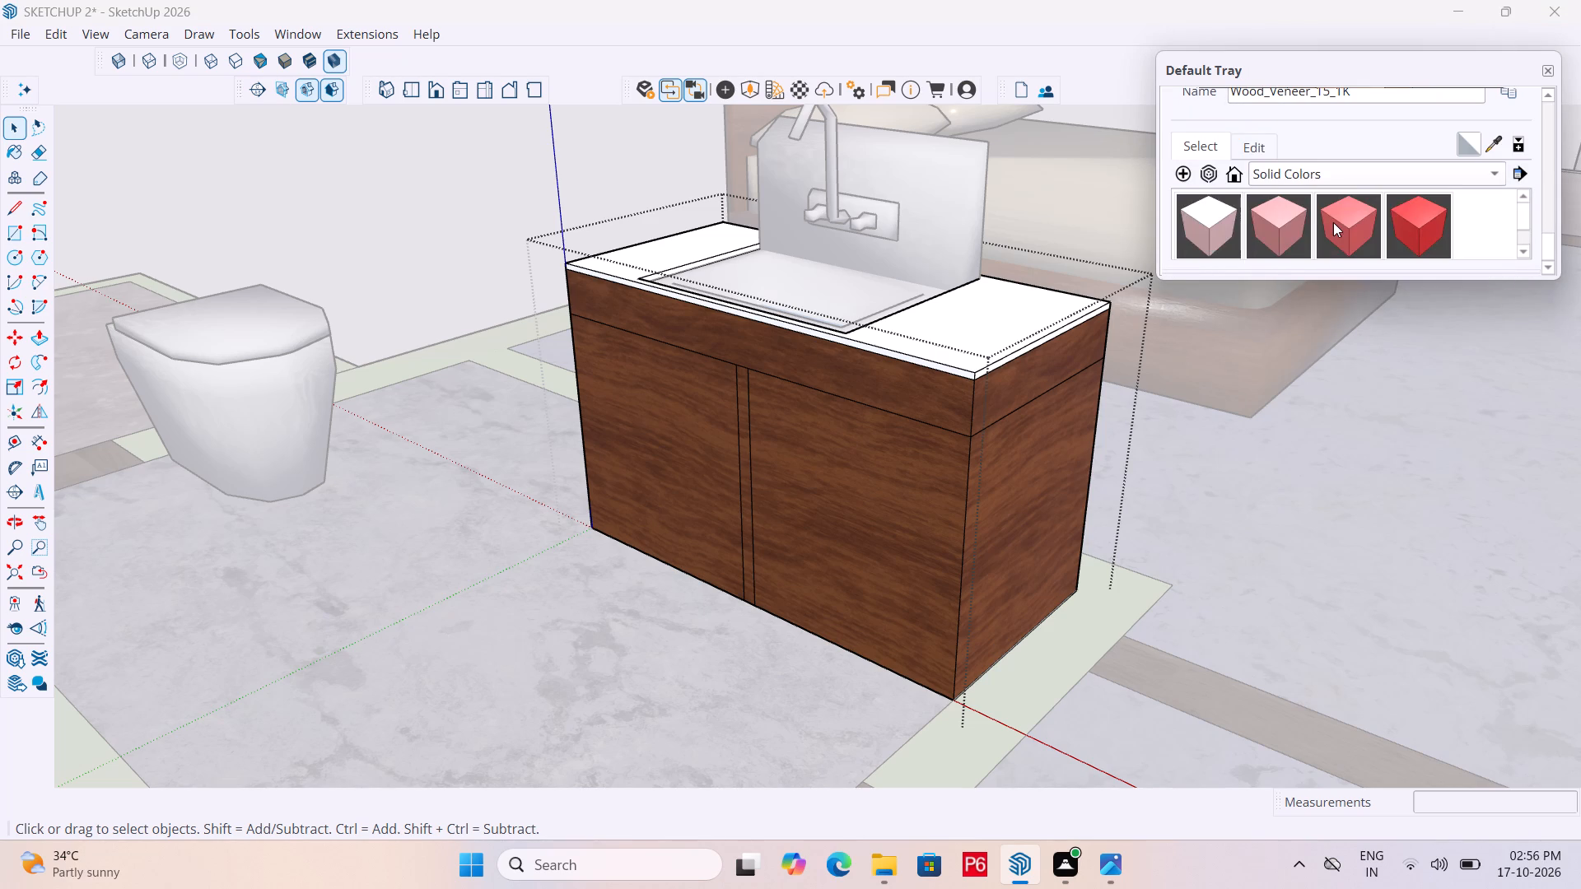
pyautogui.scroll(-11, 1333, 222)
pyautogui.scroll(-14, 1400, 230)
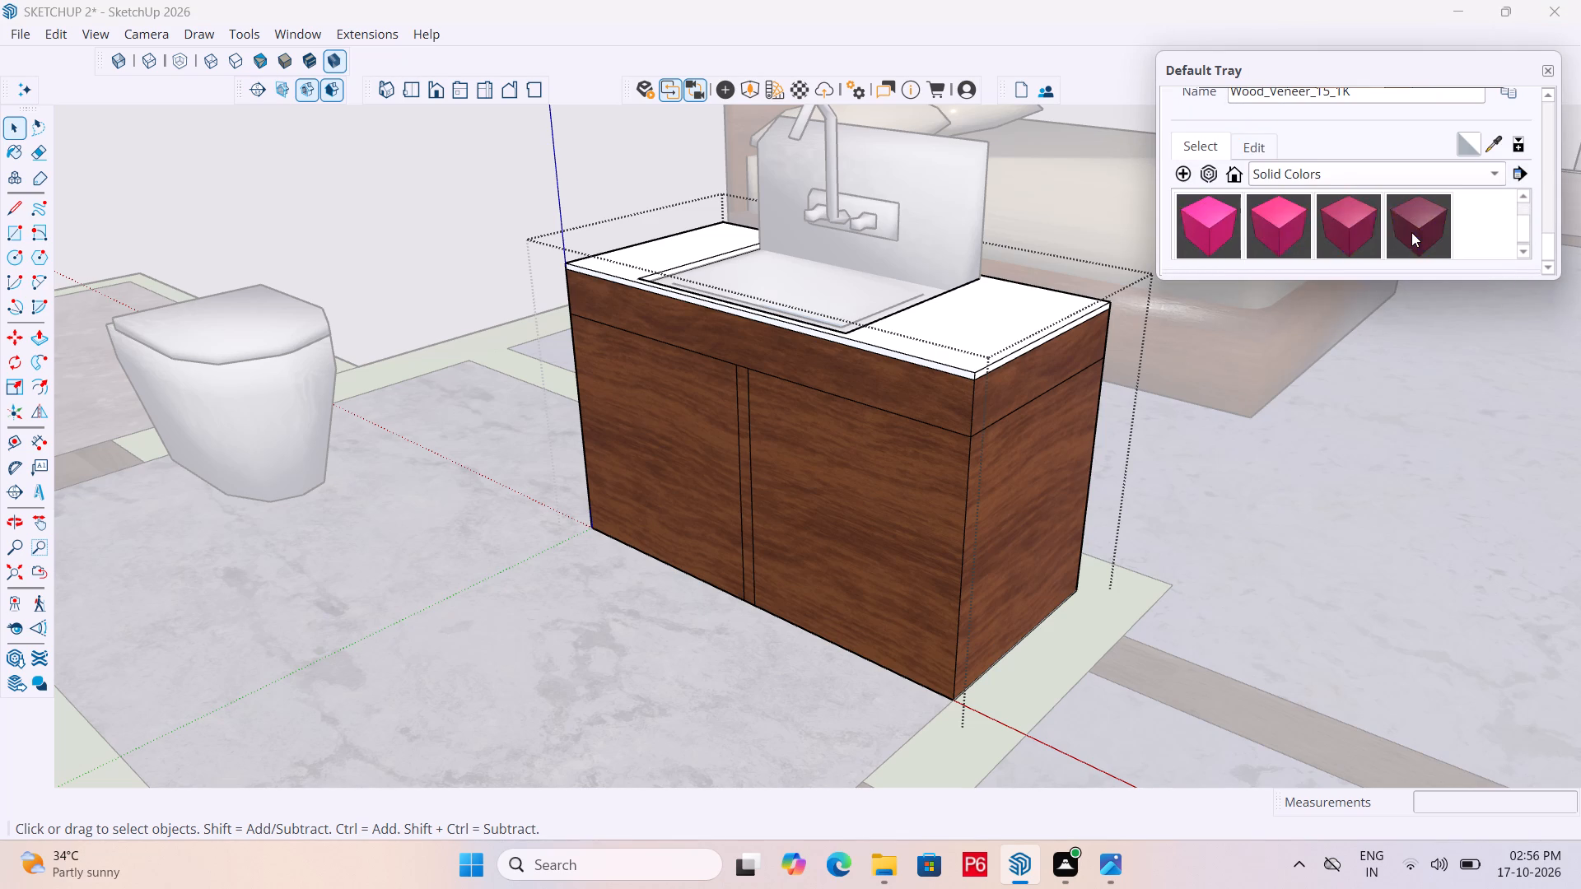
pyautogui.scroll(-5, 1411, 232)
pyautogui.click(1294, 230)
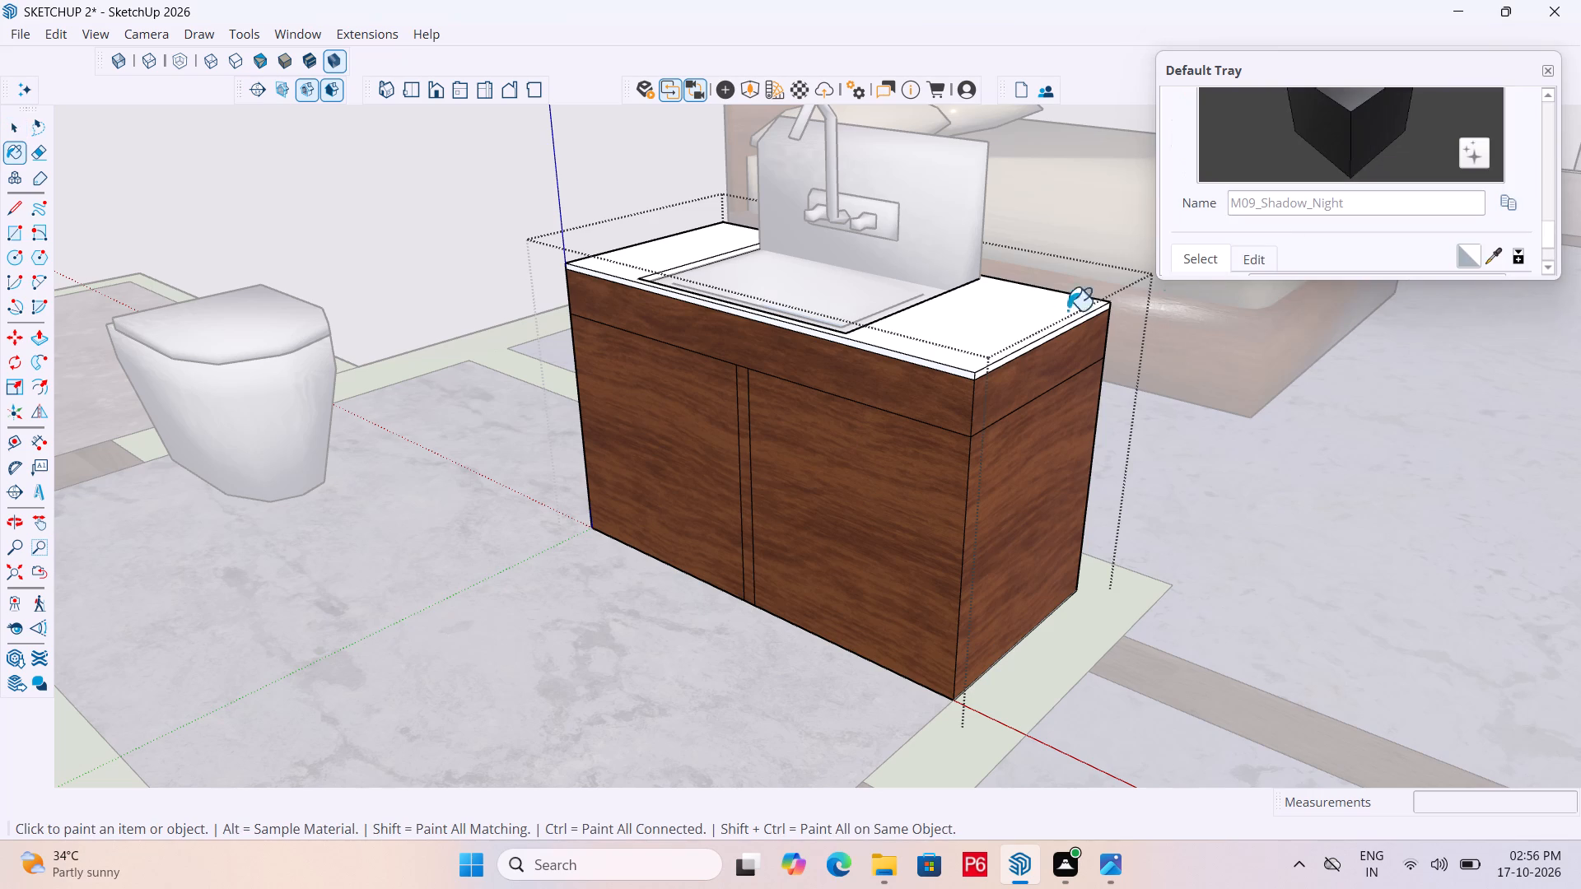
pyautogui.click(991, 328)
pyautogui.scroll(7, 864, 369)
pyautogui.click(981, 358)
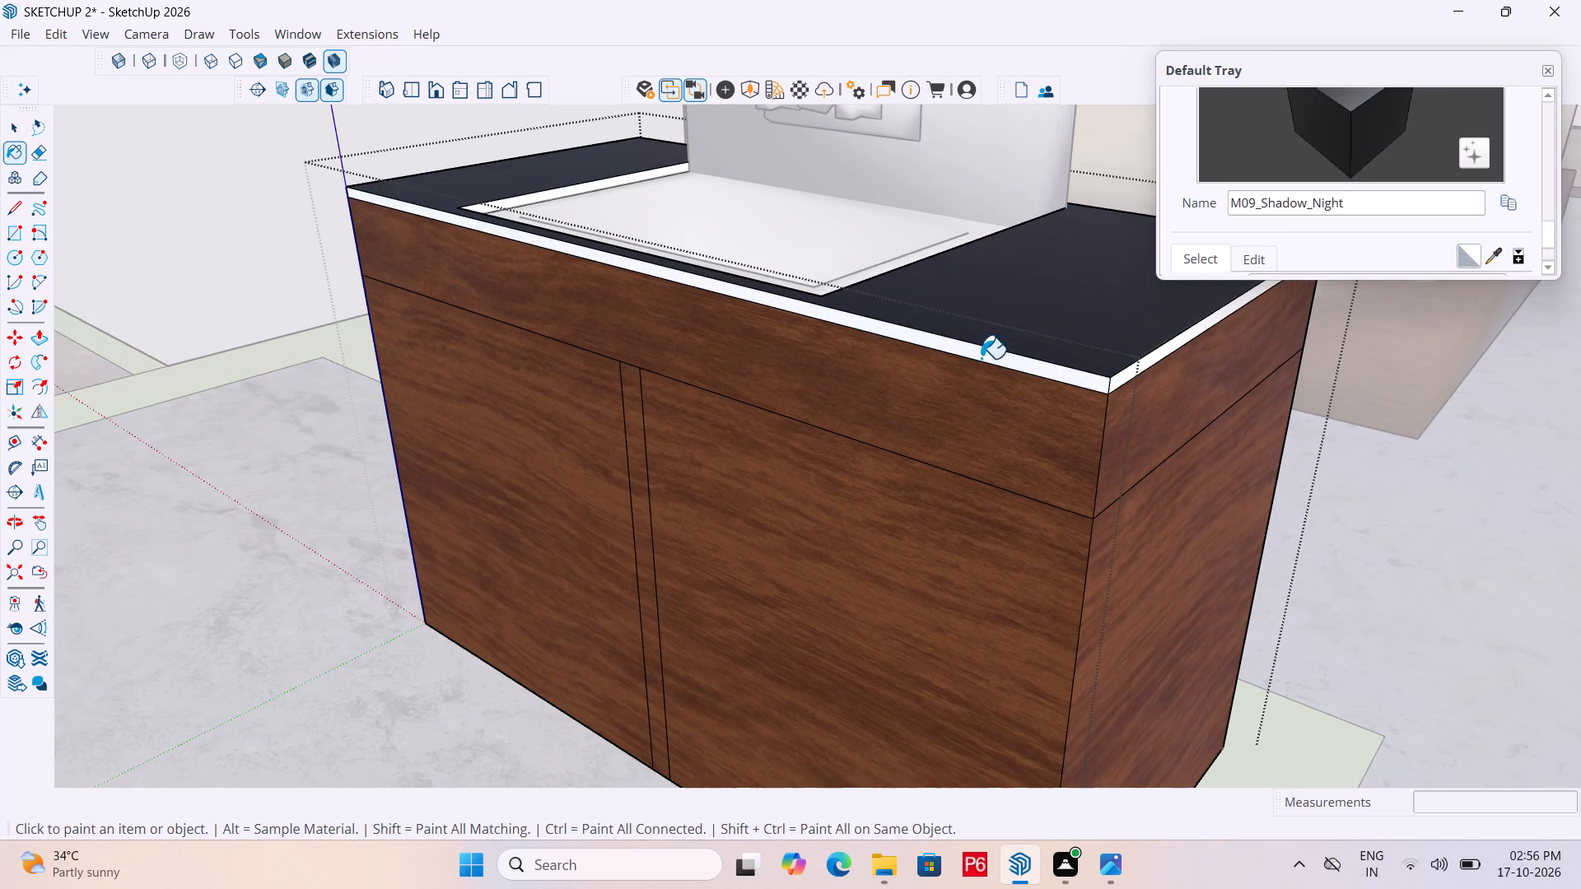
pyautogui.click(1130, 370)
pyautogui.scroll(-5, 435, 321)
# Paint the countertop slab's remaining side edge and back edge with M09_Shadow_Night.
pyautogui.moveTo(357, 351); pyautogui.dragTo(794, 460, button='middle')
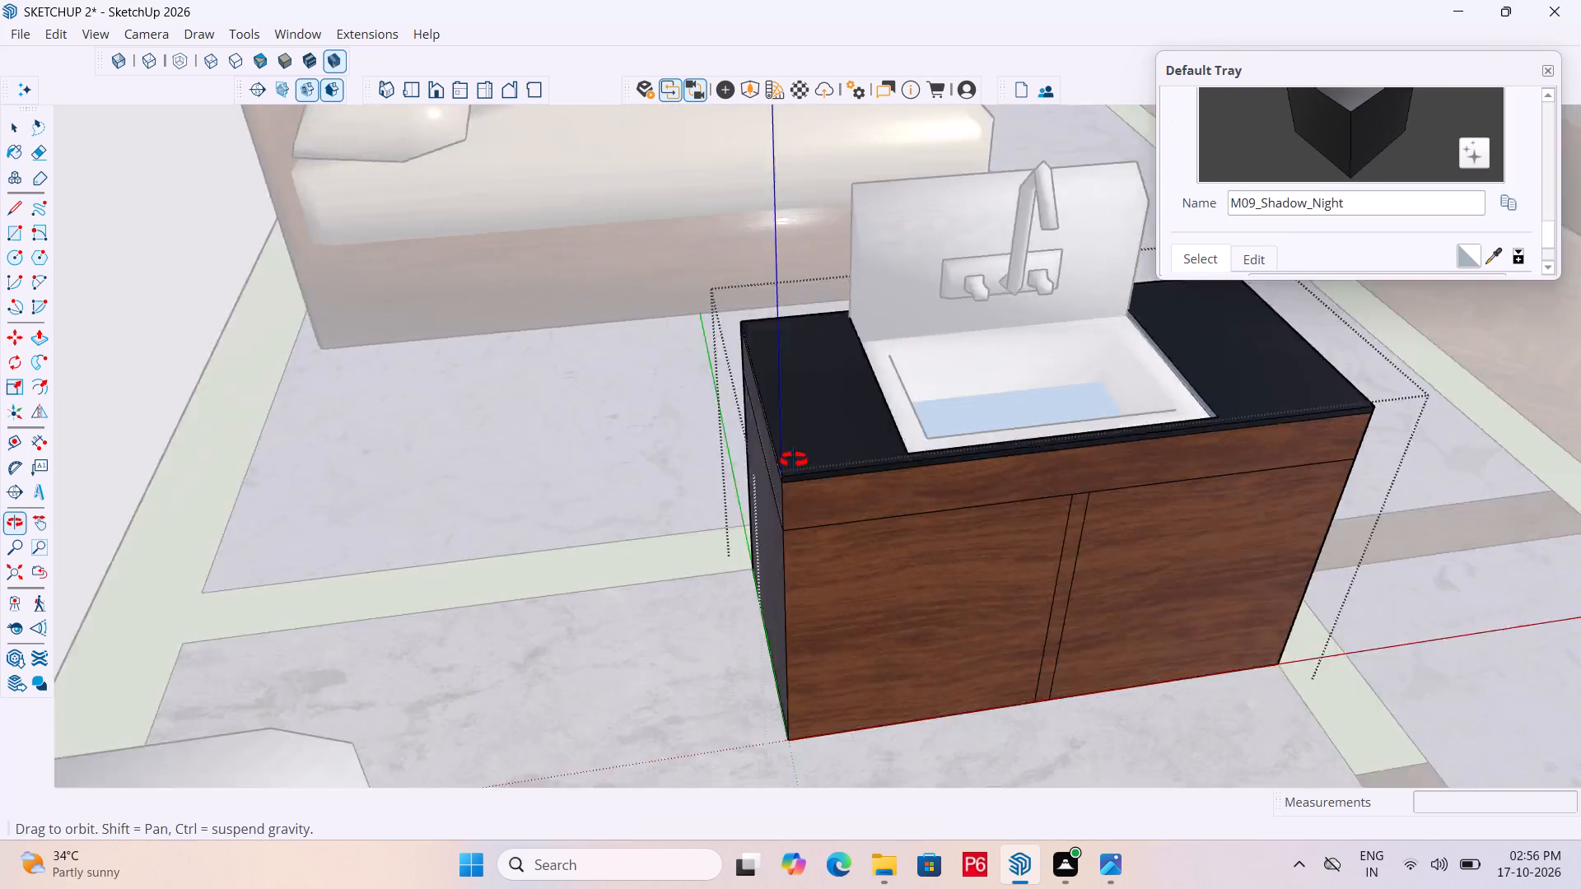
pyautogui.moveTo(794, 460); pyautogui.dragTo(1299, 468, button='middle')
pyautogui.scroll(2, 1206, 310)
pyautogui.scroll(-6, 499, 375)
pyautogui.scroll(9, 795, 277)
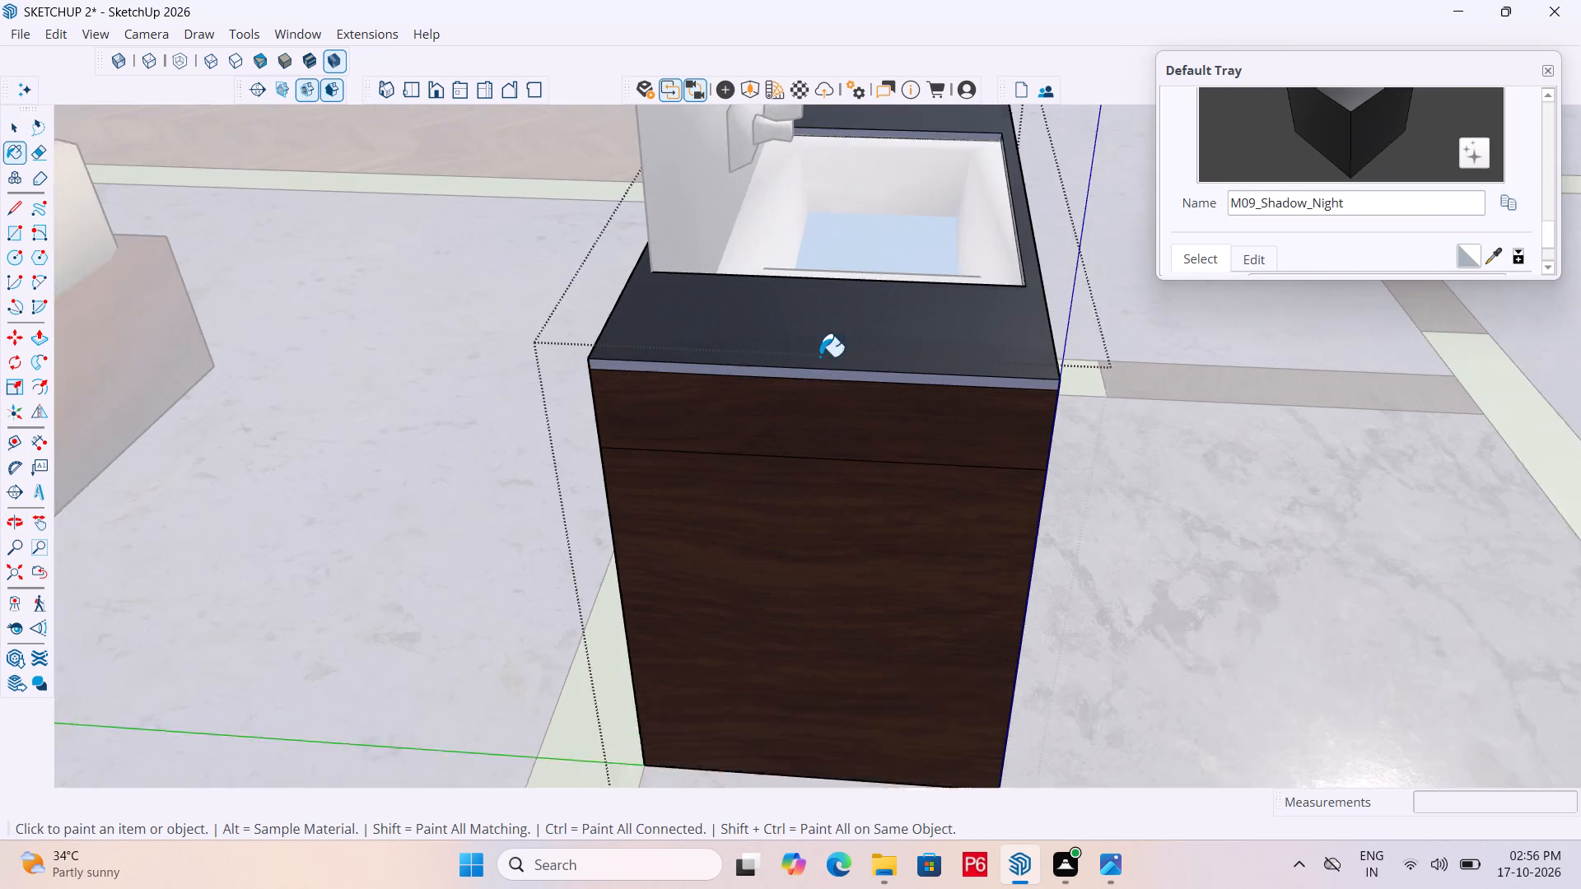
pyautogui.scroll(2, 819, 356)
pyautogui.click(749, 372)
pyautogui.moveTo(507, 360); pyautogui.dragTo(860, 379, button='middle')
pyautogui.scroll(2, 868, 347)
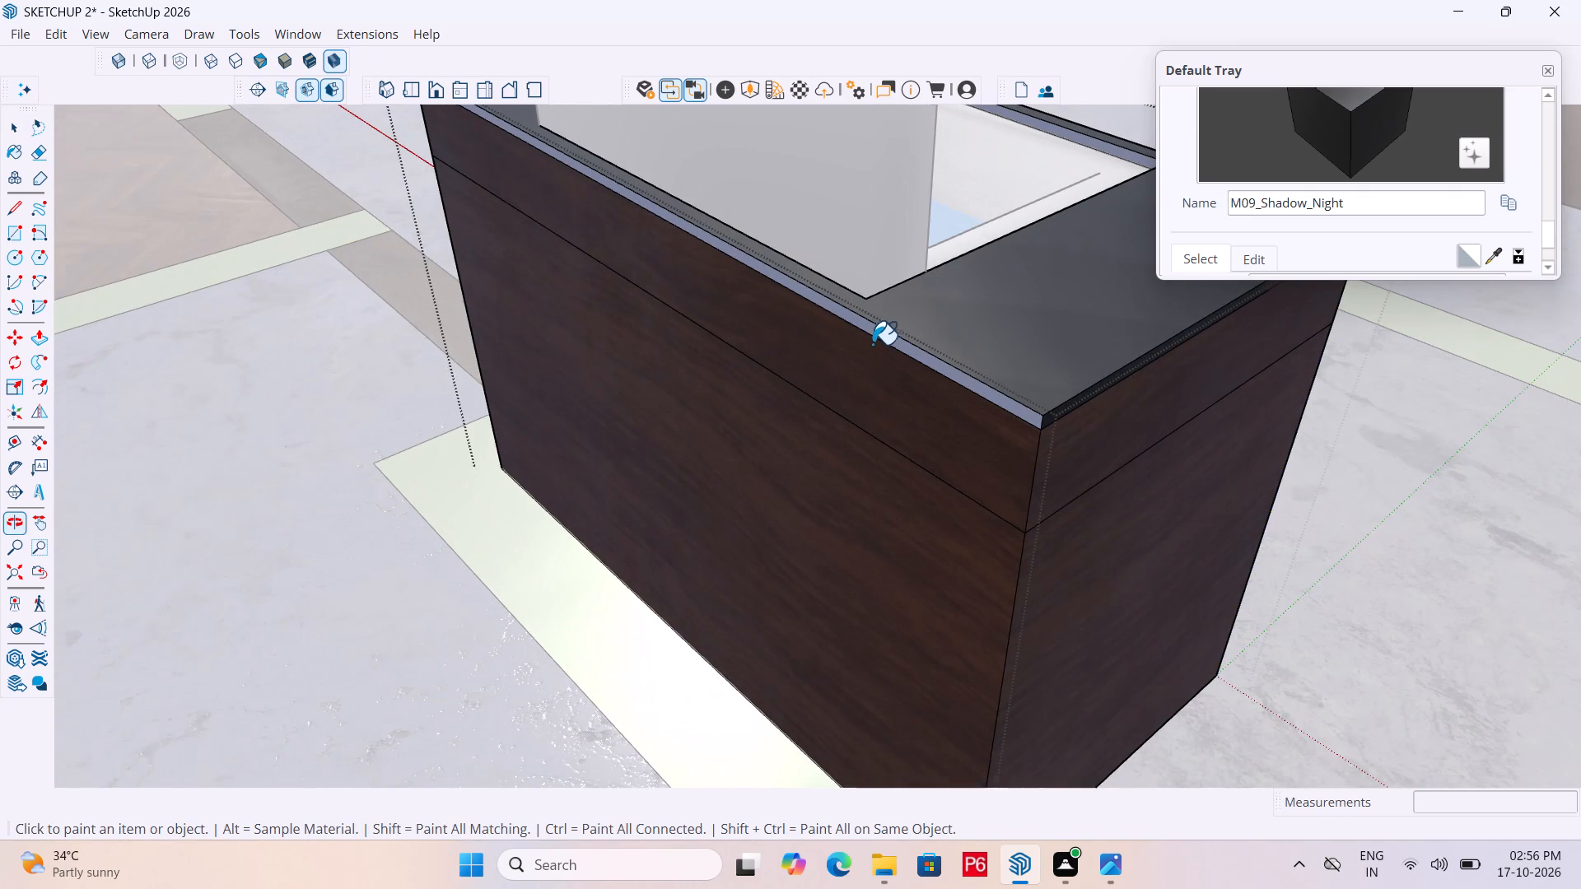
pyautogui.click(885, 337)
pyautogui.moveTo(493, 286); pyautogui.dragTo(1443, 254, button='middle')
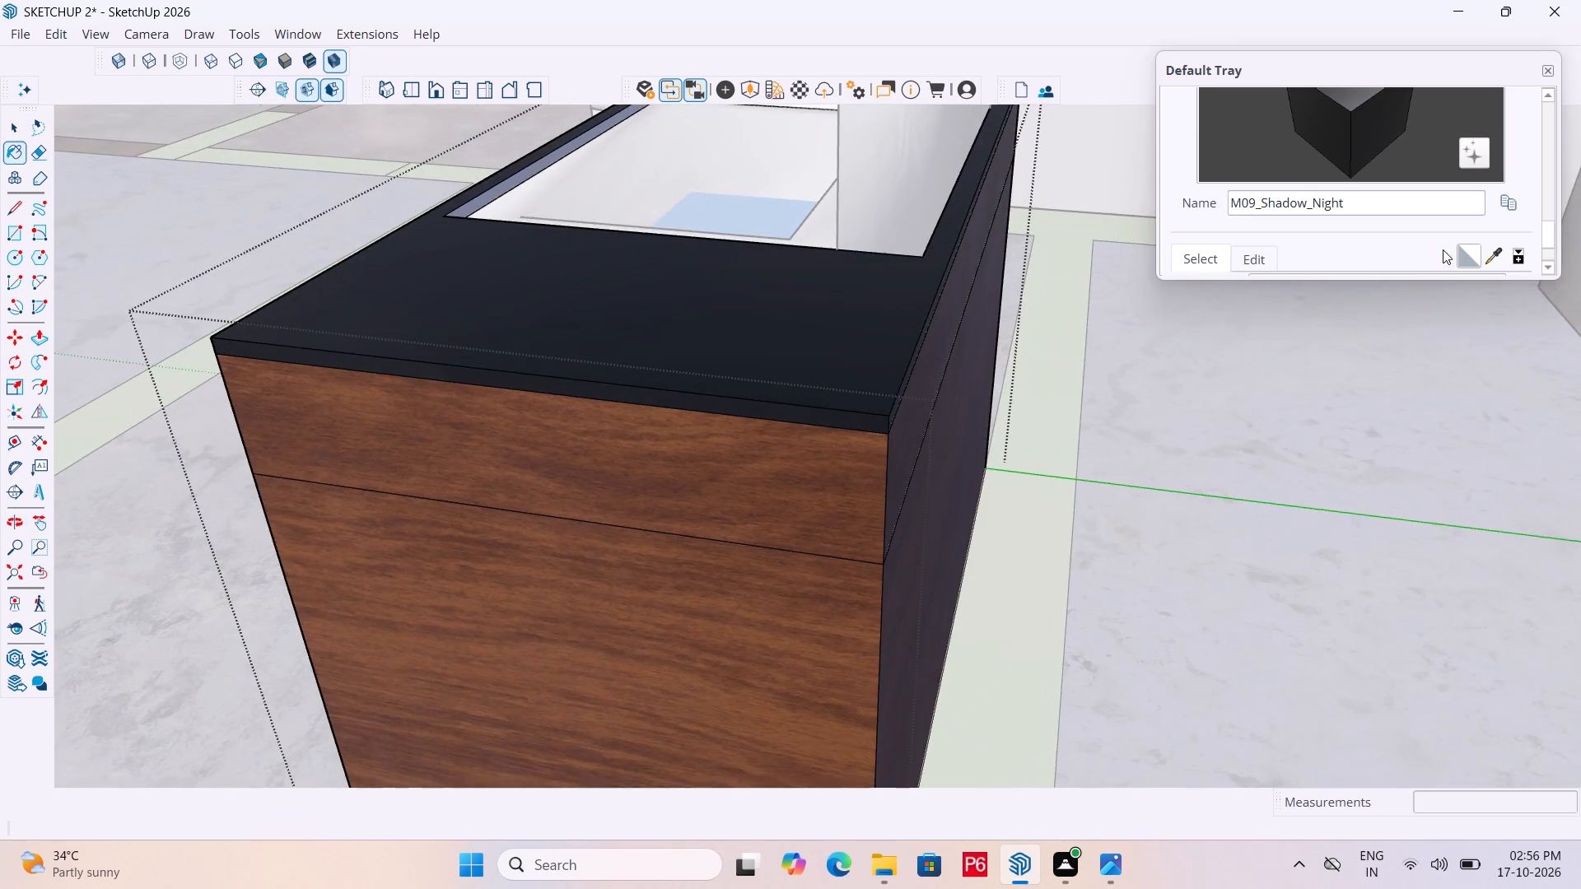
pyautogui.moveTo(118, 300); pyautogui.dragTo(768, 350, button='middle')
pyautogui.scroll(-12, 380, 402)
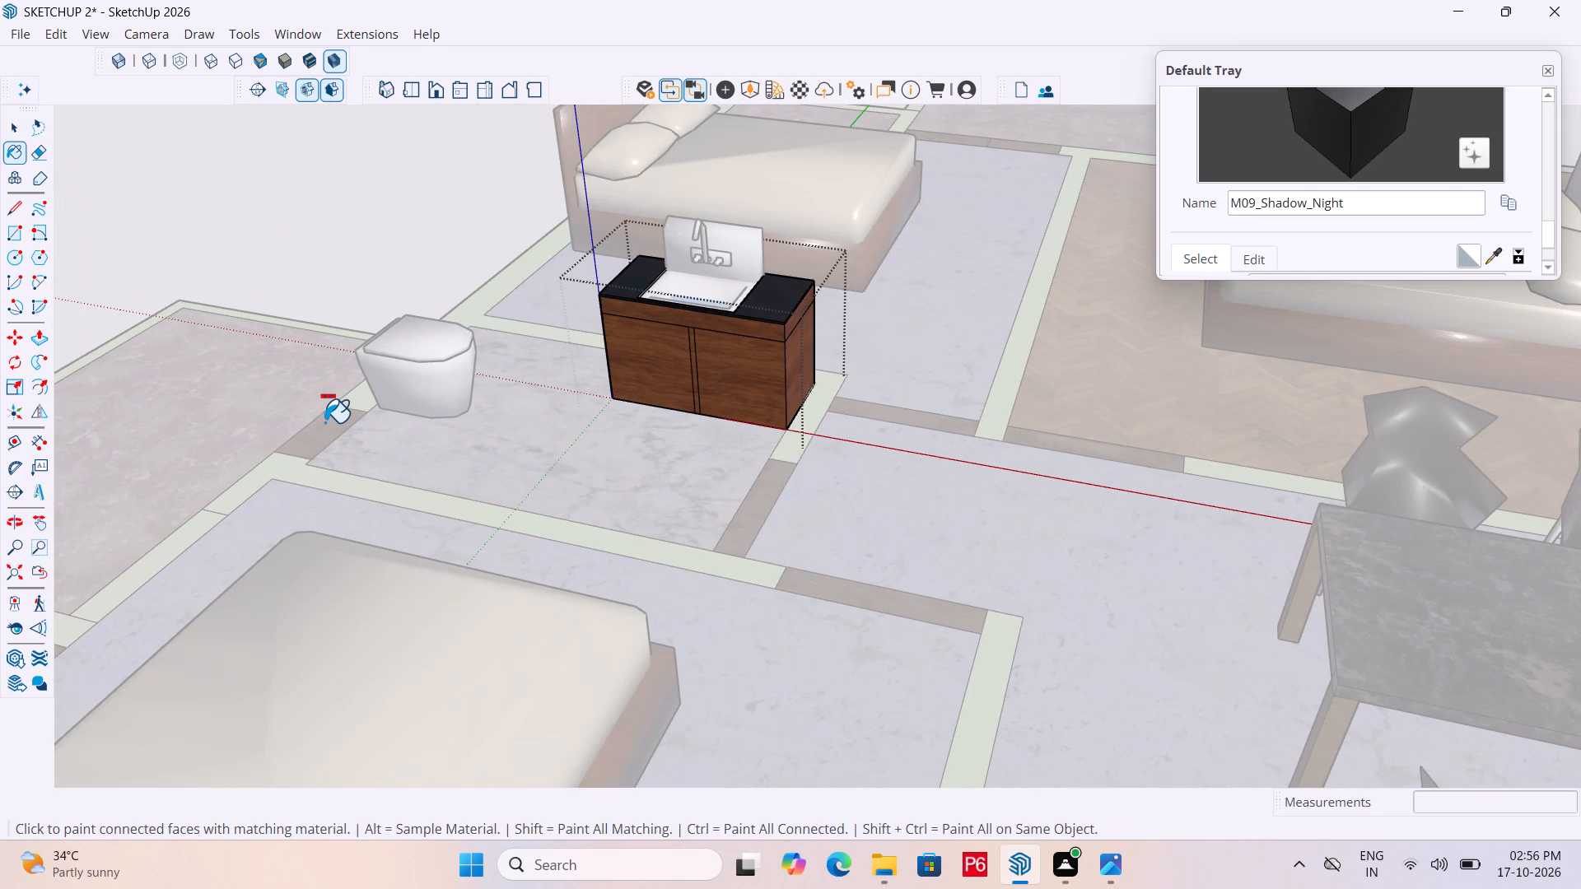
# Save the model with the dark countertop and exit the cabinet group.
pyautogui.hotkey('ctrl', 's')
pyautogui.hotkey('ctrl', 's')
pyautogui.hotkey('ctrl', 's')
pyautogui.hotkey('ctrl', 's')
pyautogui.hotkey('ctrl', 's')
pyautogui.hotkey('ctrl', 's')
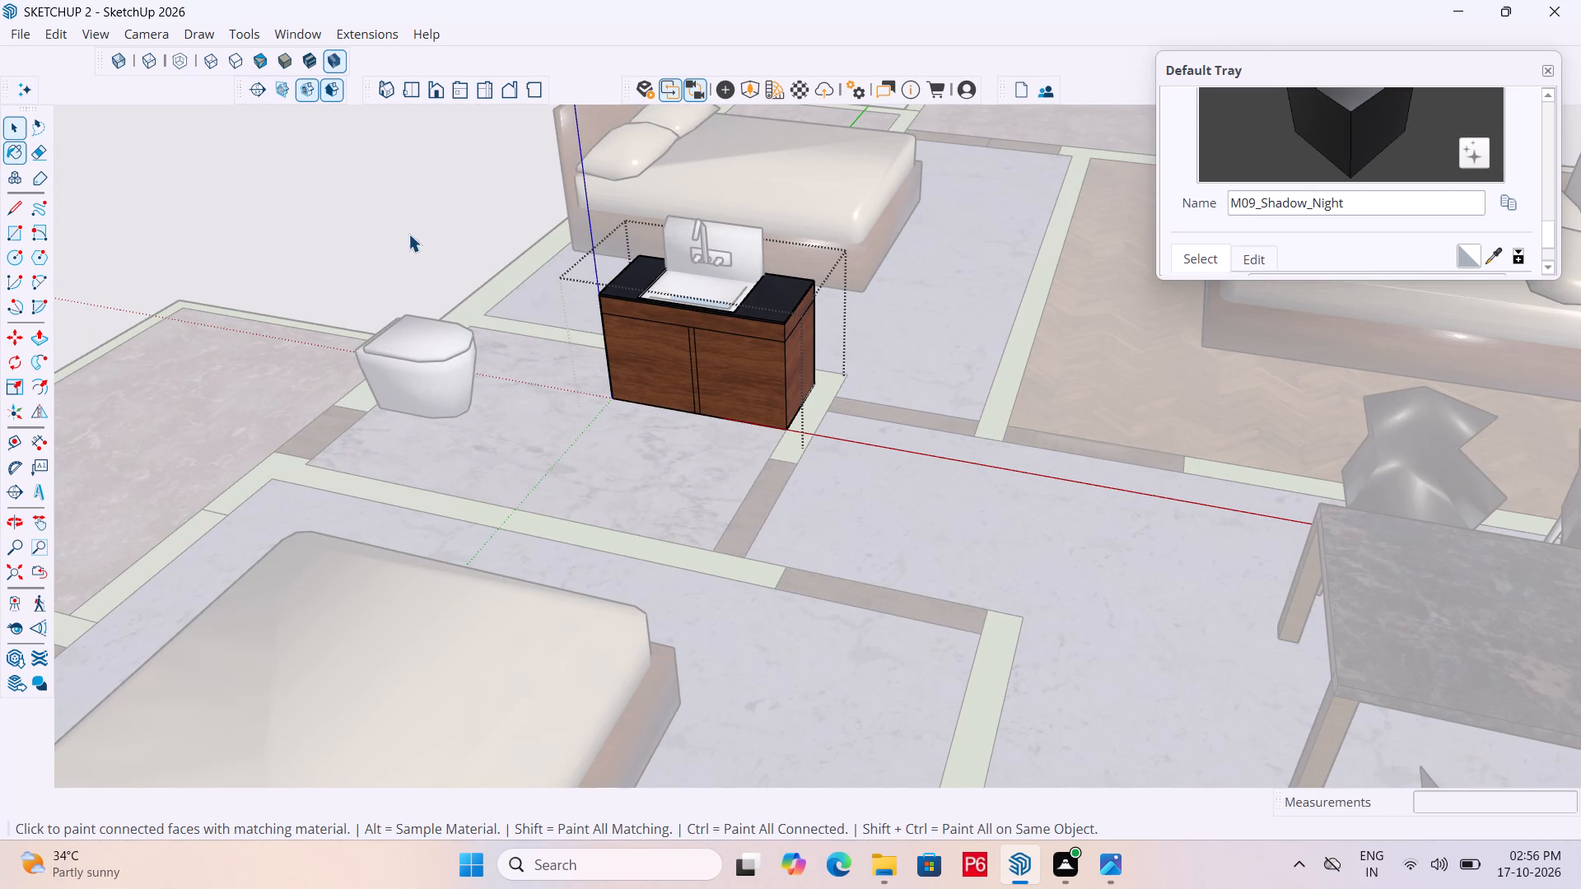
pyautogui.press('space')
pyautogui.click(412, 231)
# Open the sink object for editing and paint its faucet and tap handles with M09_Shadow_Night.
pyautogui.moveTo(721, 283); pyautogui.dragTo(525, 277, button='middle')
pyautogui.scroll(3, 715, 234)
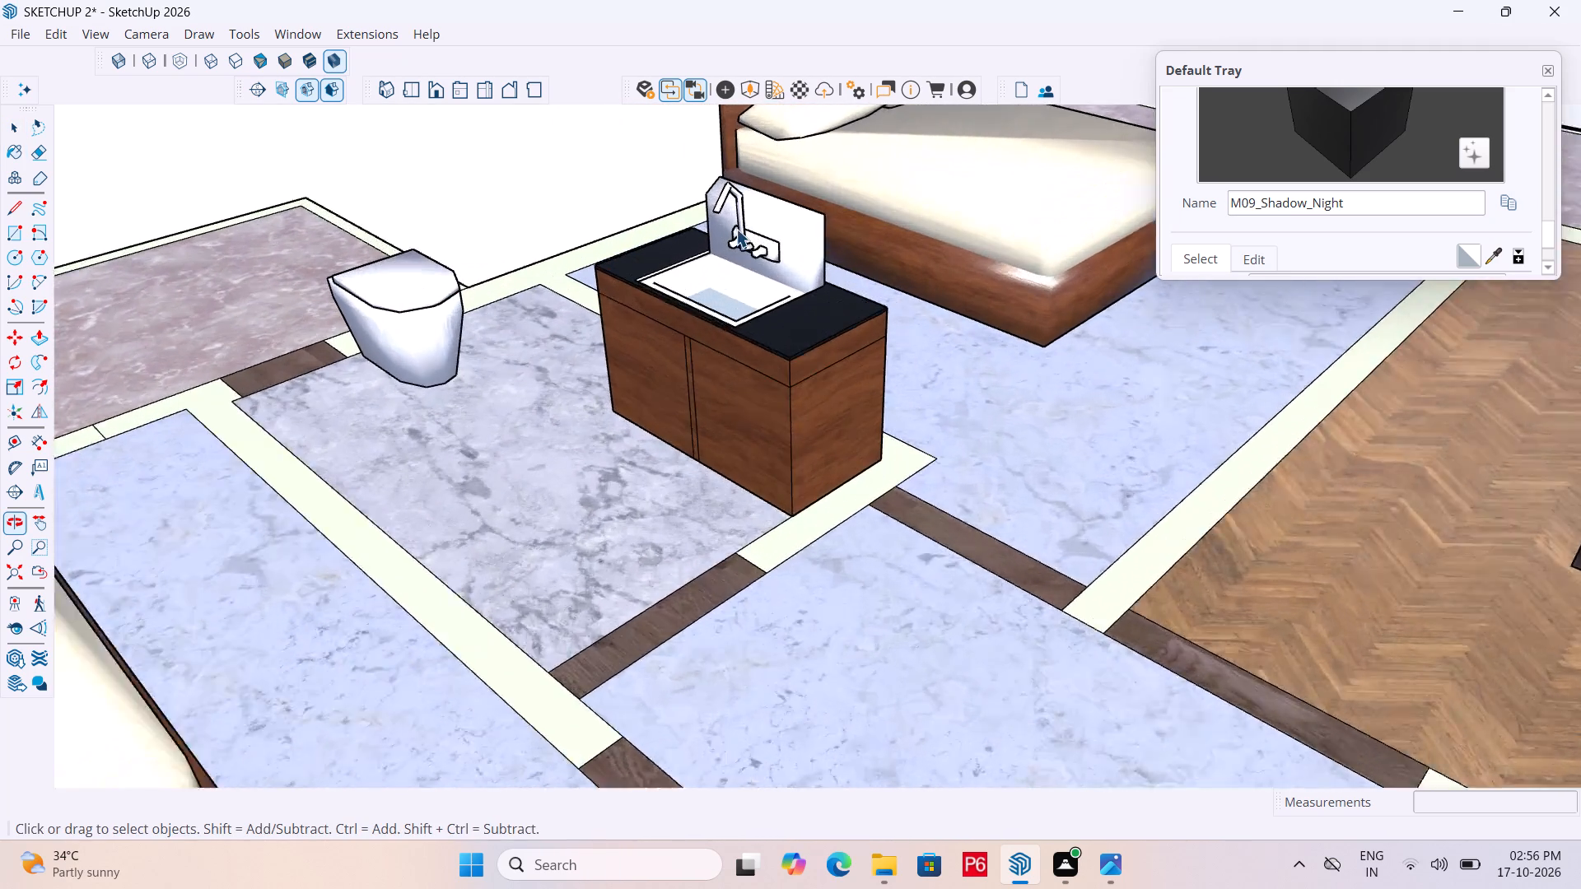
pyautogui.scroll(8, 736, 229)
pyautogui.moveTo(733, 248); pyautogui.dragTo(535, 248, button='middle')
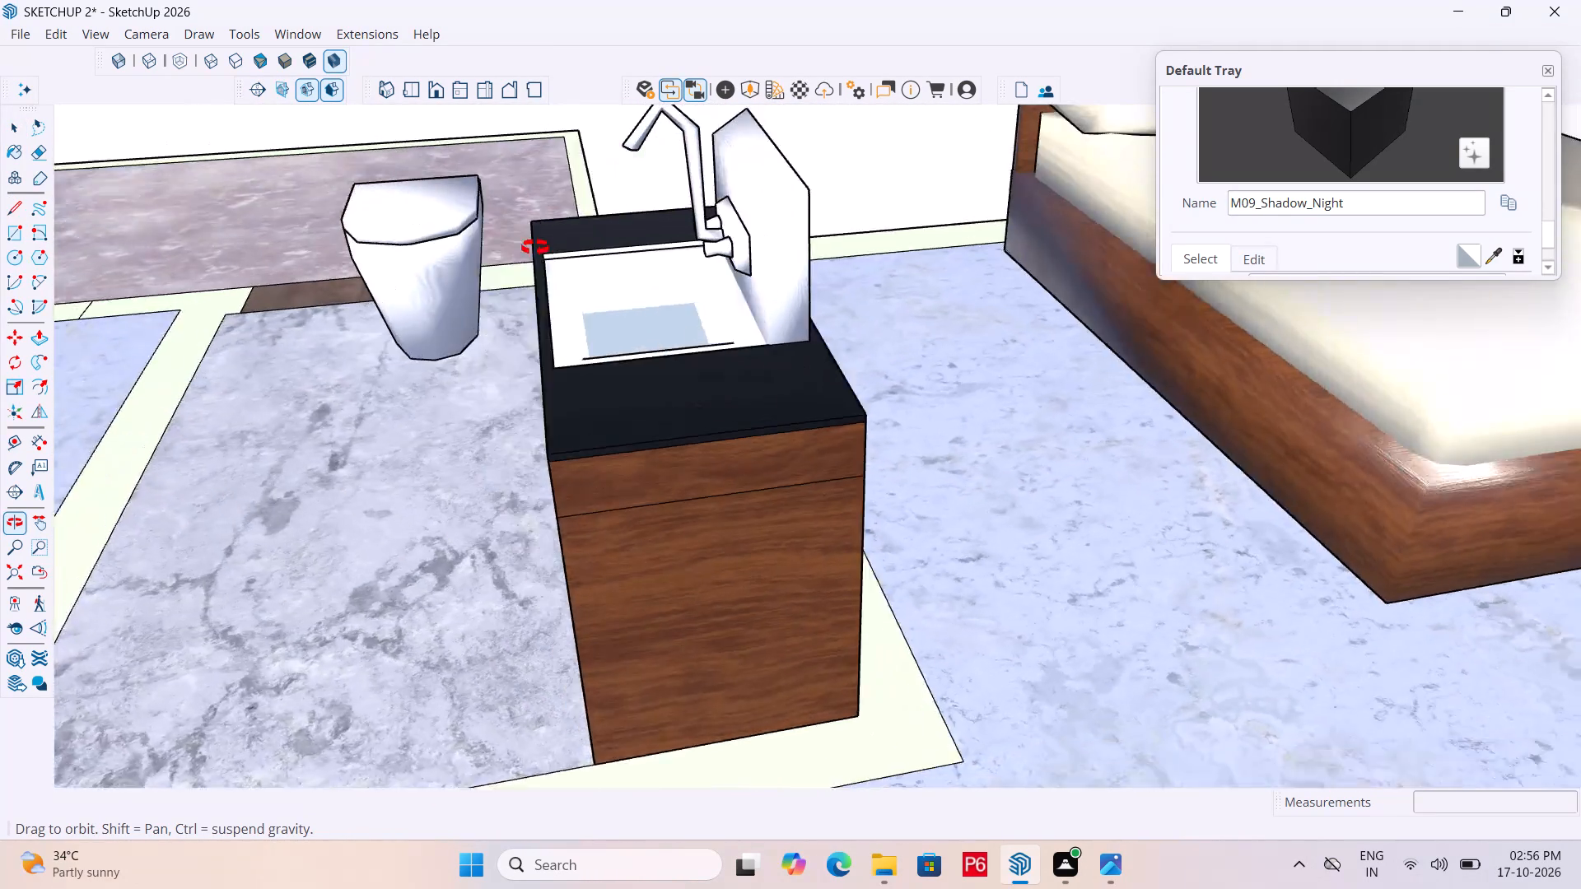
pyautogui.moveTo(535, 248); pyautogui.dragTo(657, 244, button='middle')
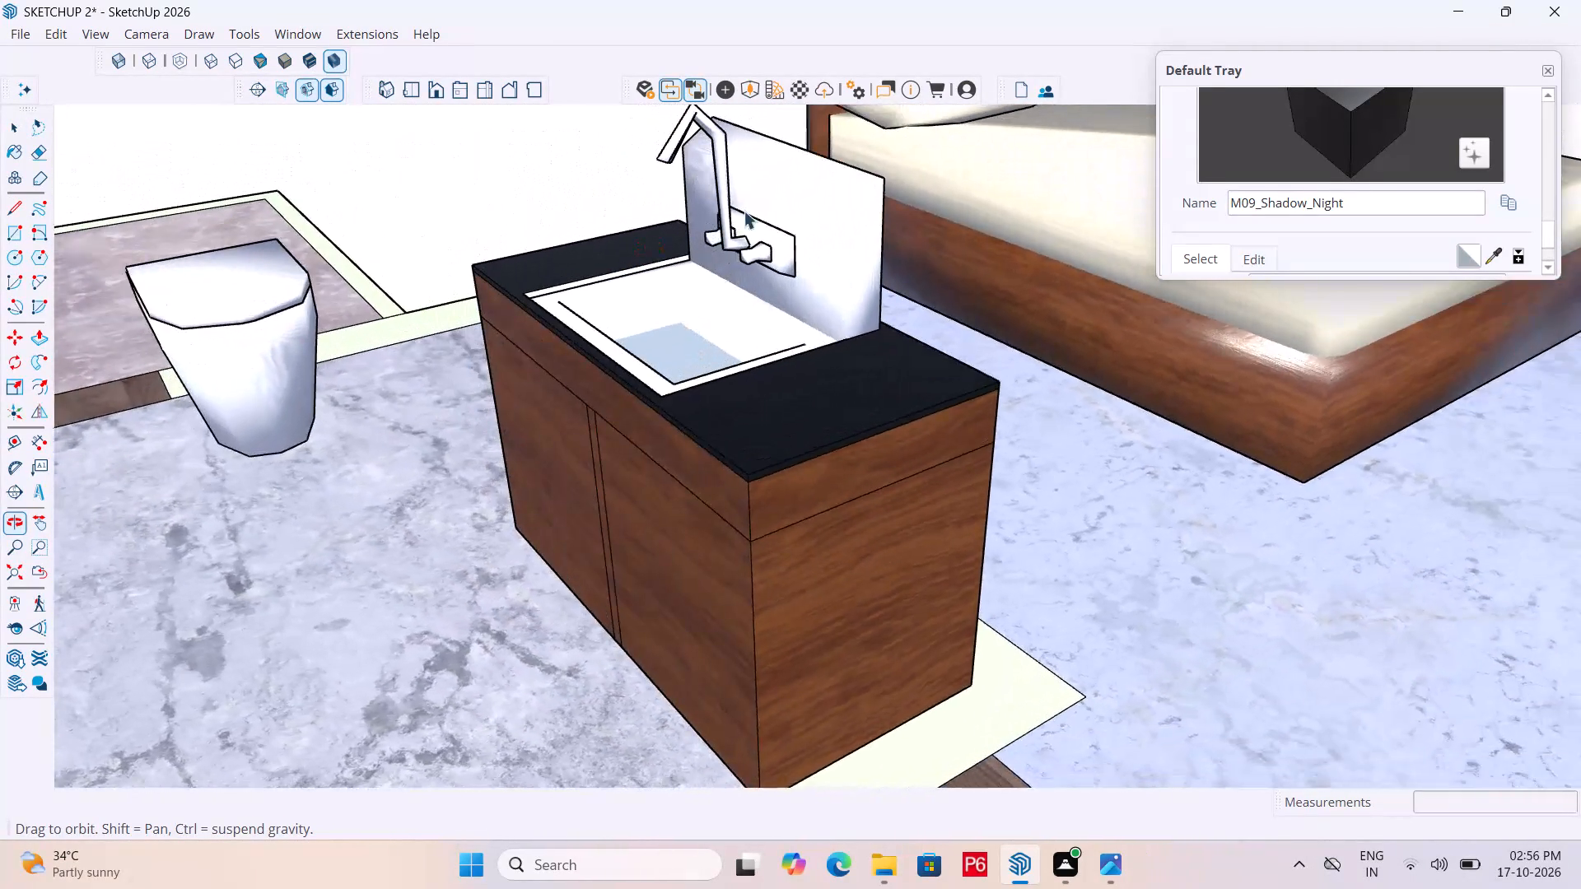
pyautogui.scroll(4, 800, 194)
pyautogui.doubleClick(752, 268)
pyautogui.click(717, 248)
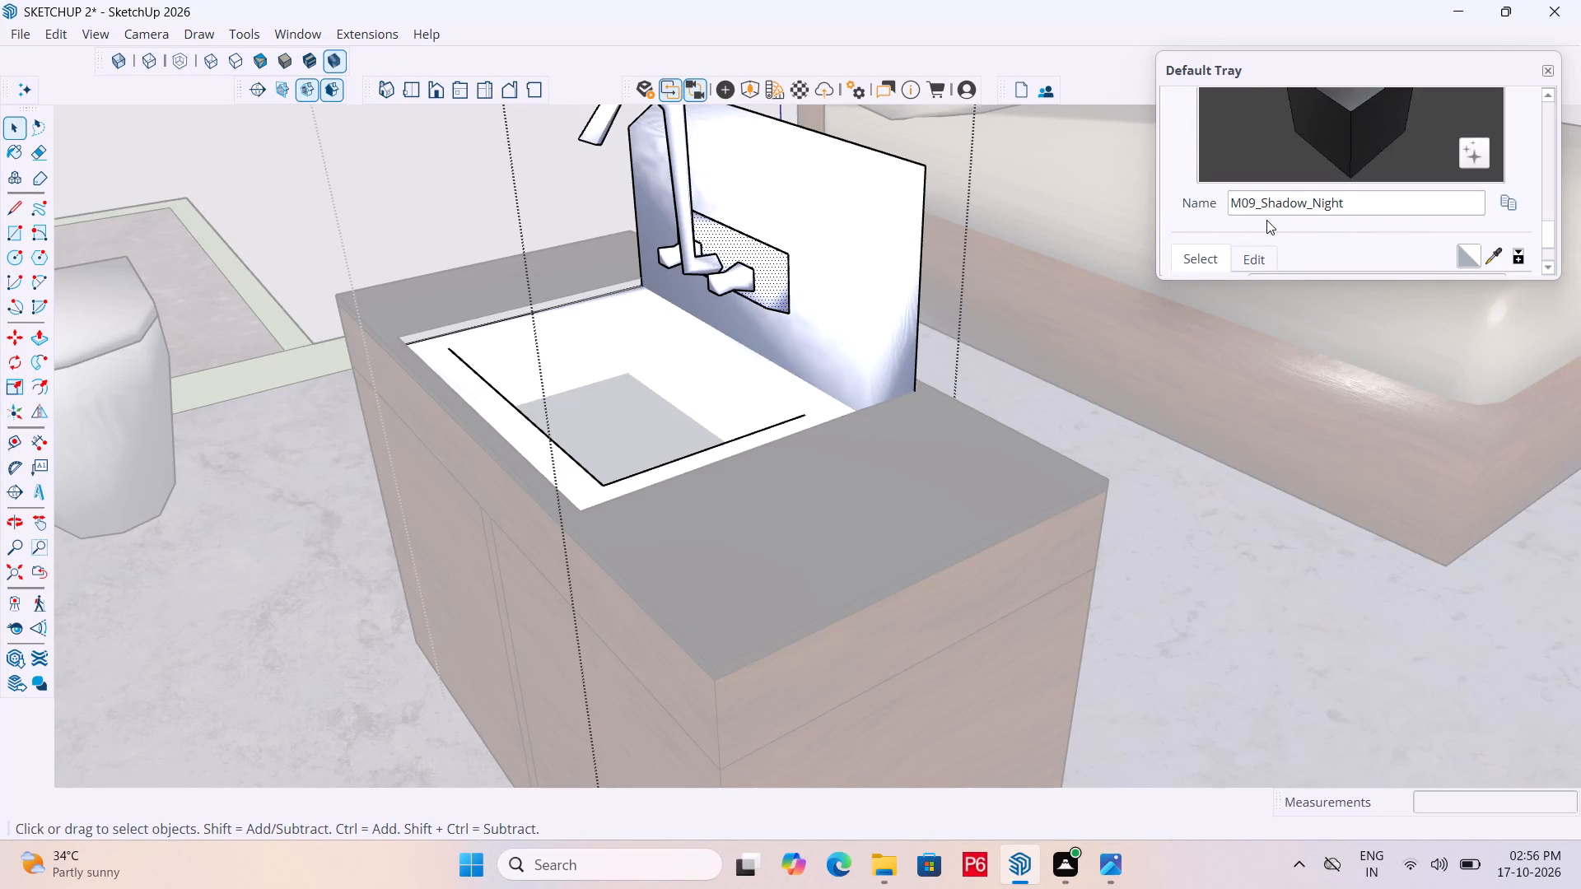
pyautogui.press('b')
pyautogui.click(750, 268)
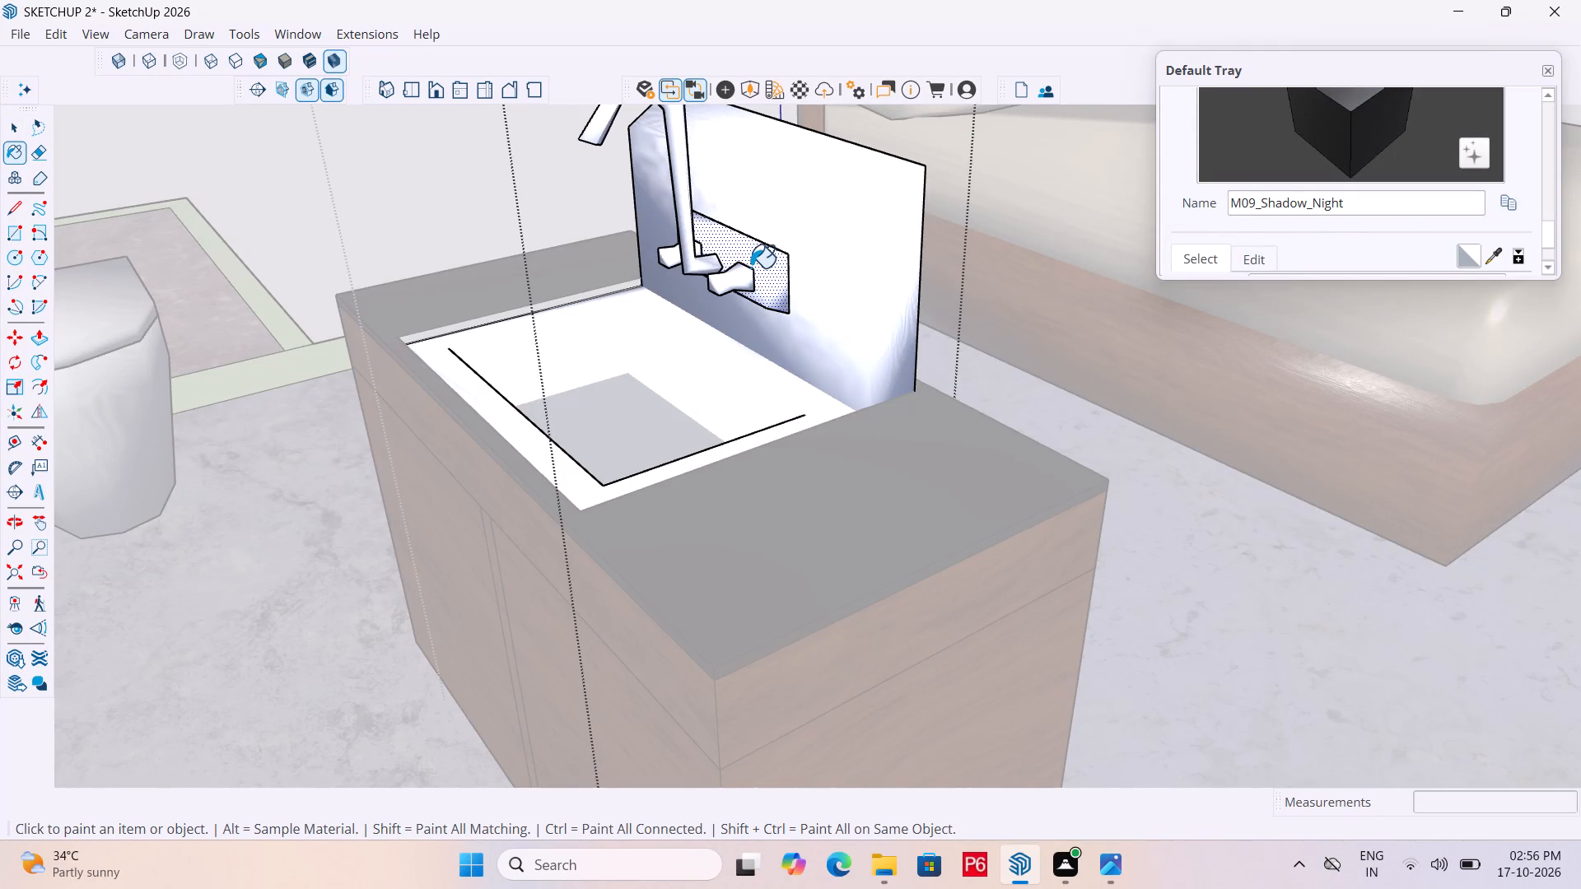
pyautogui.click(713, 277)
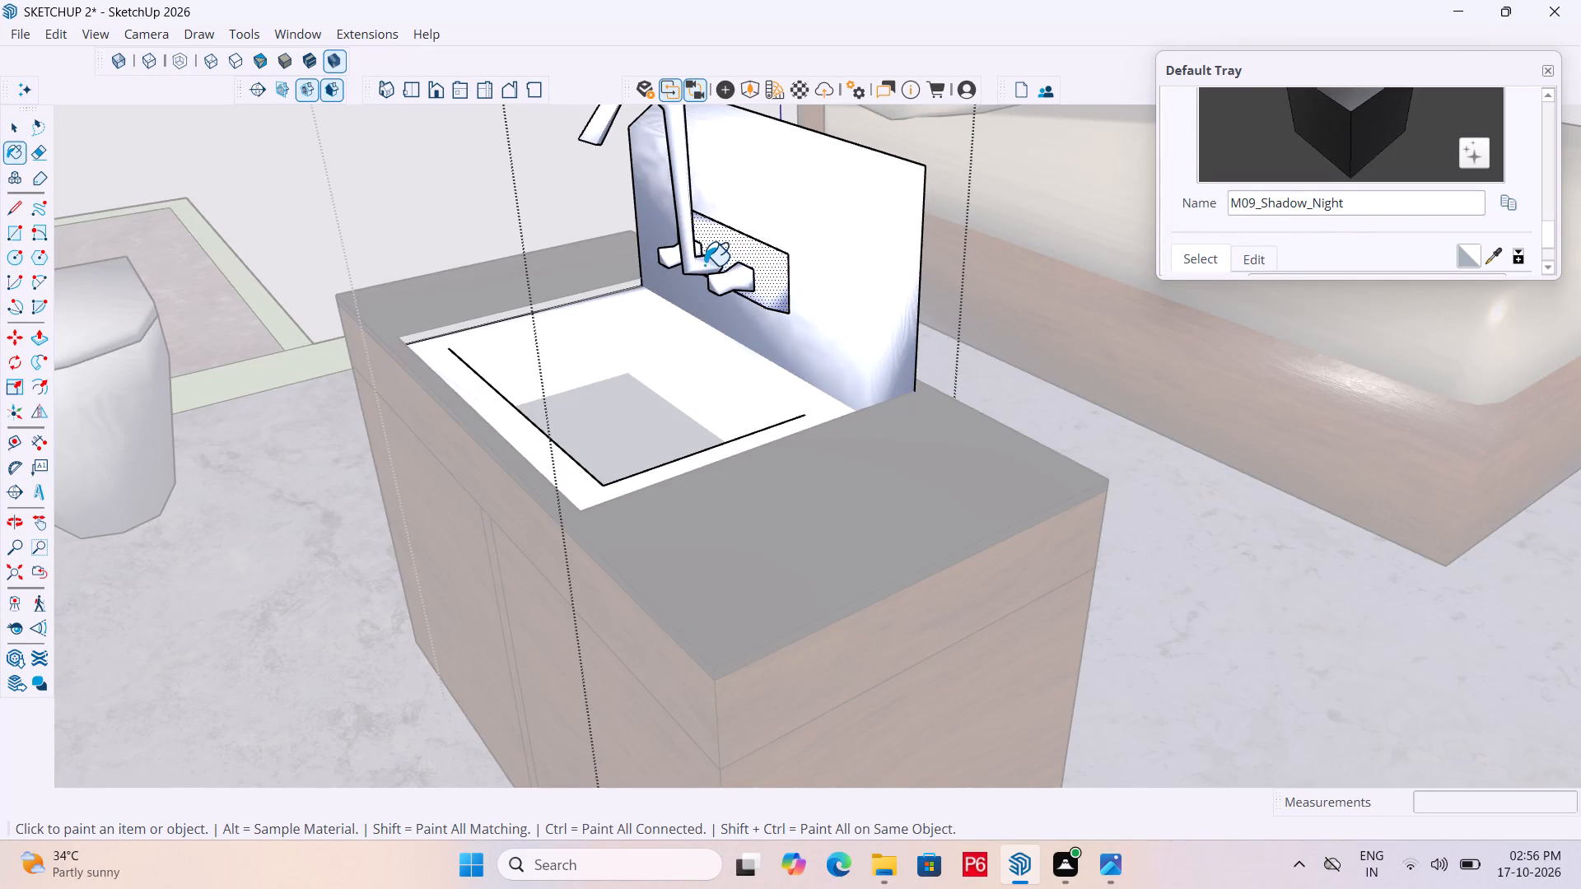
pyautogui.click(704, 265)
pyautogui.click(666, 252)
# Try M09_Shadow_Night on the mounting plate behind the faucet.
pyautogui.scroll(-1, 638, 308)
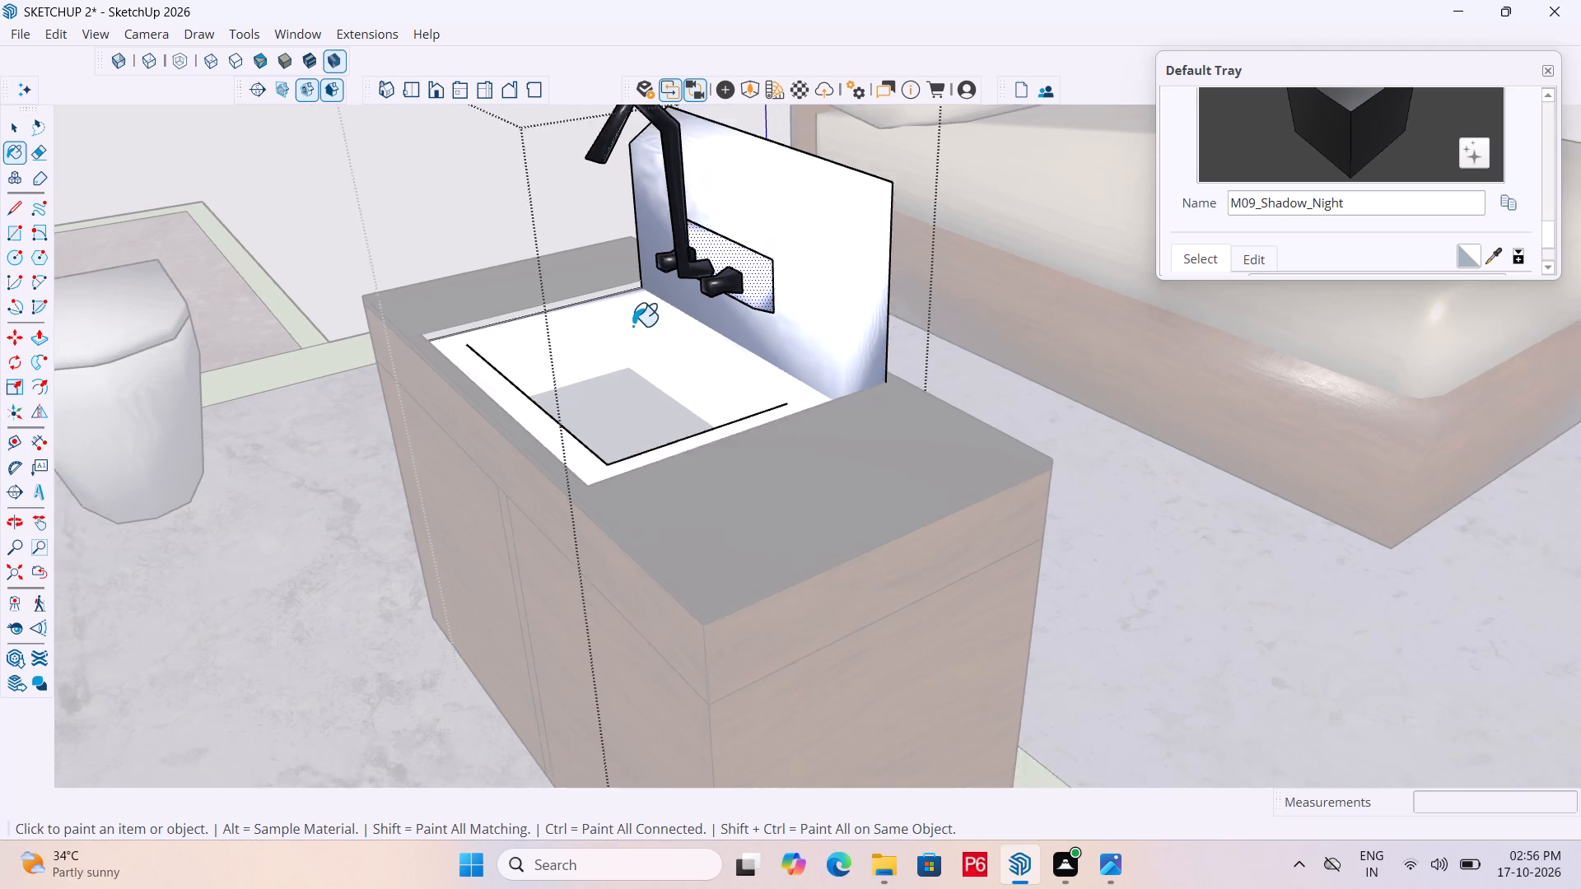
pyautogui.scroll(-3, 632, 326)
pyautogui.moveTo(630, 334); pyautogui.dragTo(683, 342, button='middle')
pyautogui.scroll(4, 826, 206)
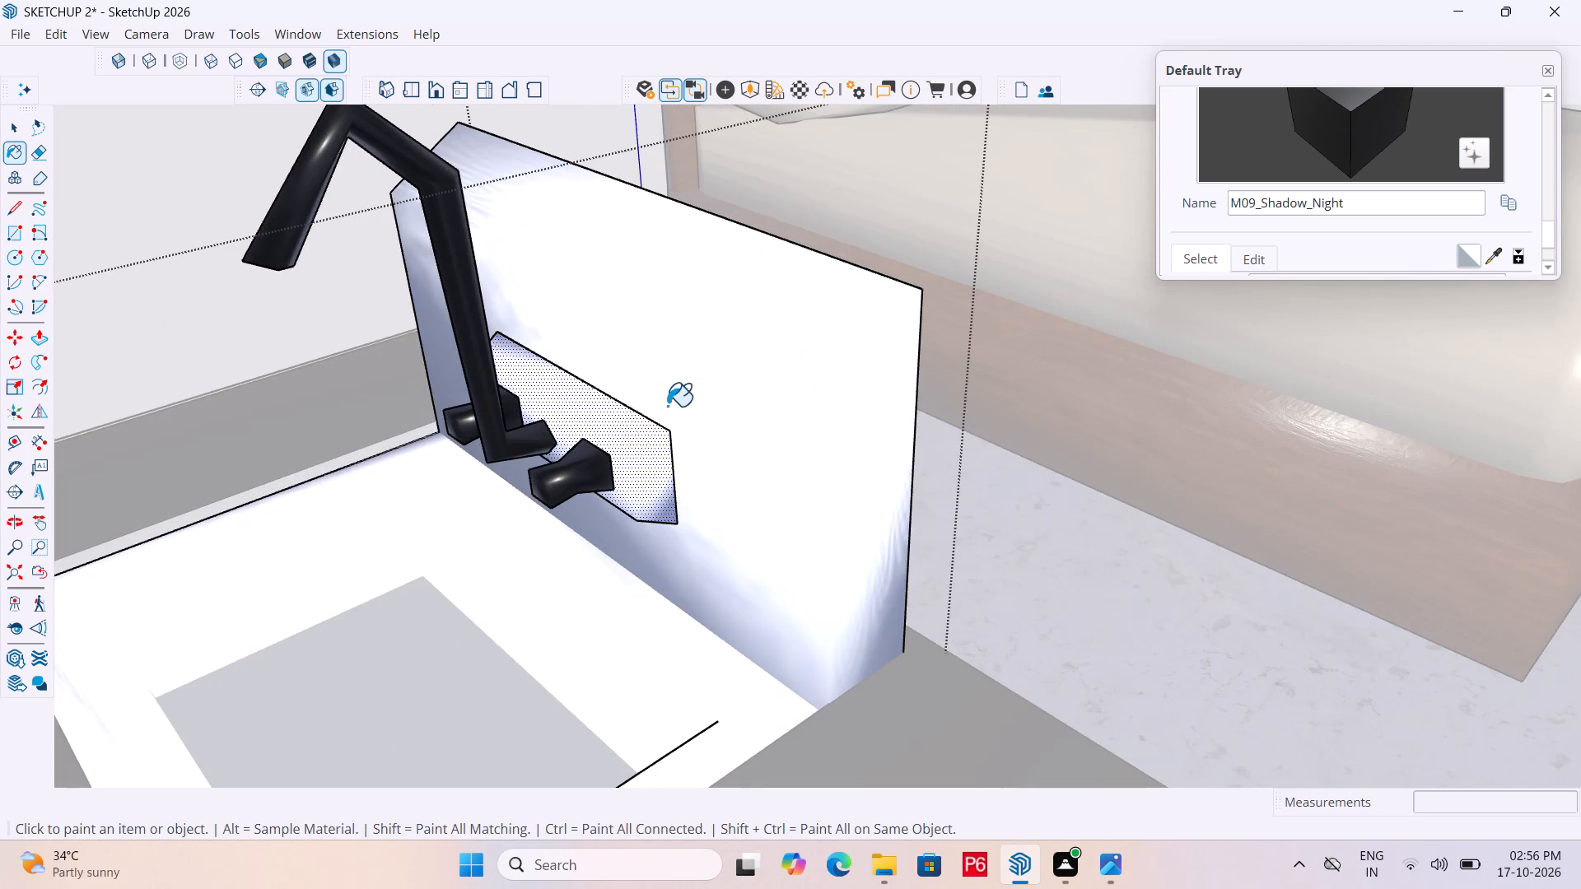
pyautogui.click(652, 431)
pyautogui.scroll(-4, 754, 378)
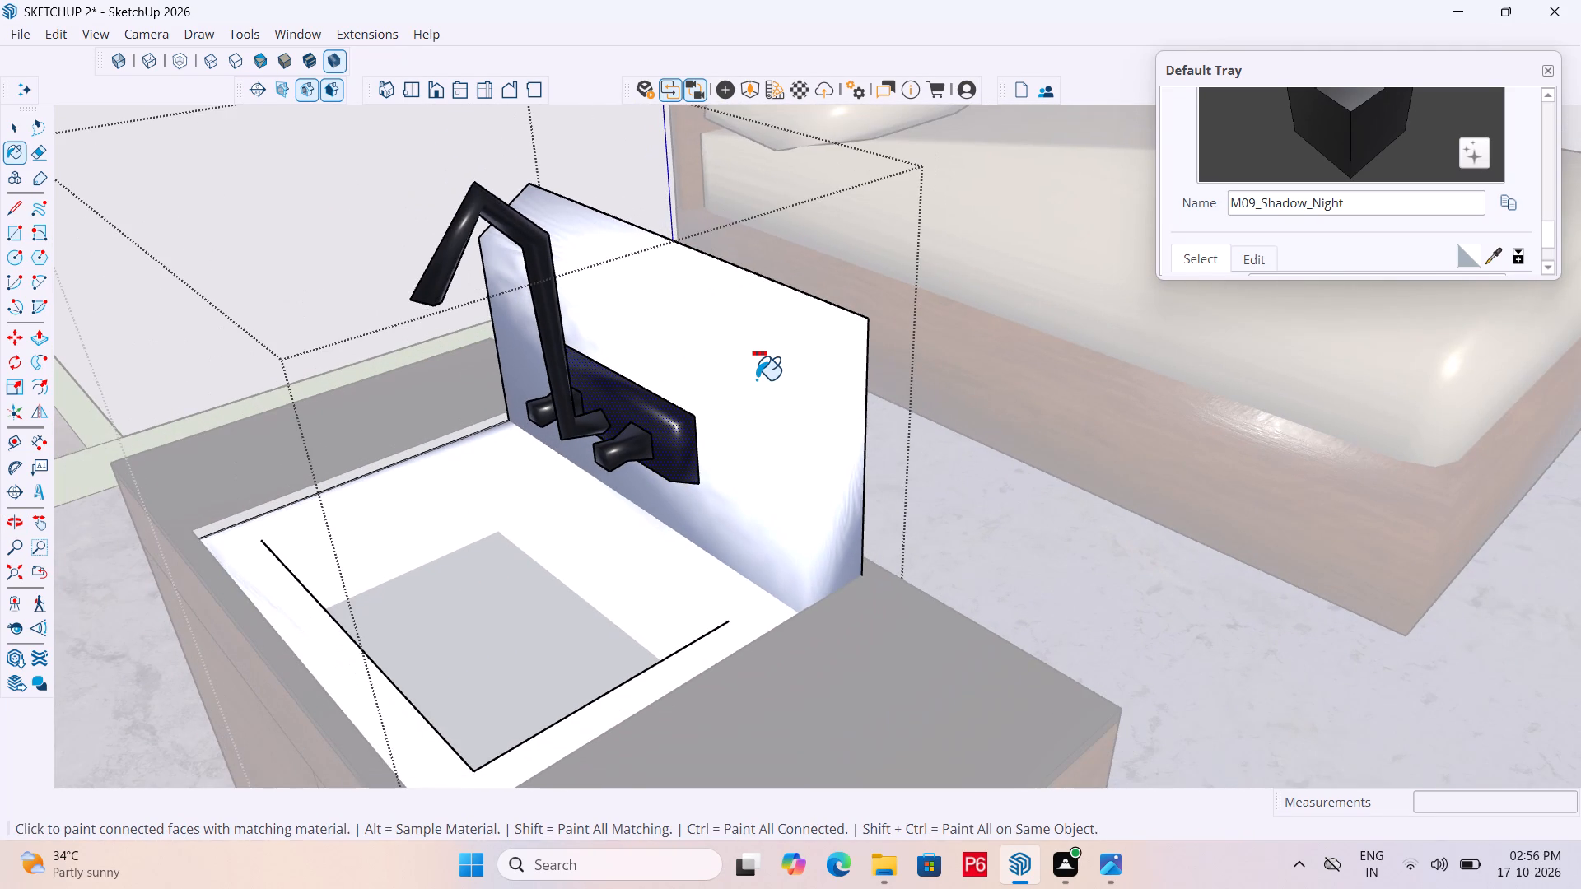
# Paint the faucet's mounting plate with M00_Soft_Cloud from the Solid Colors collection.
pyautogui.scroll(-5, 1266, 239)
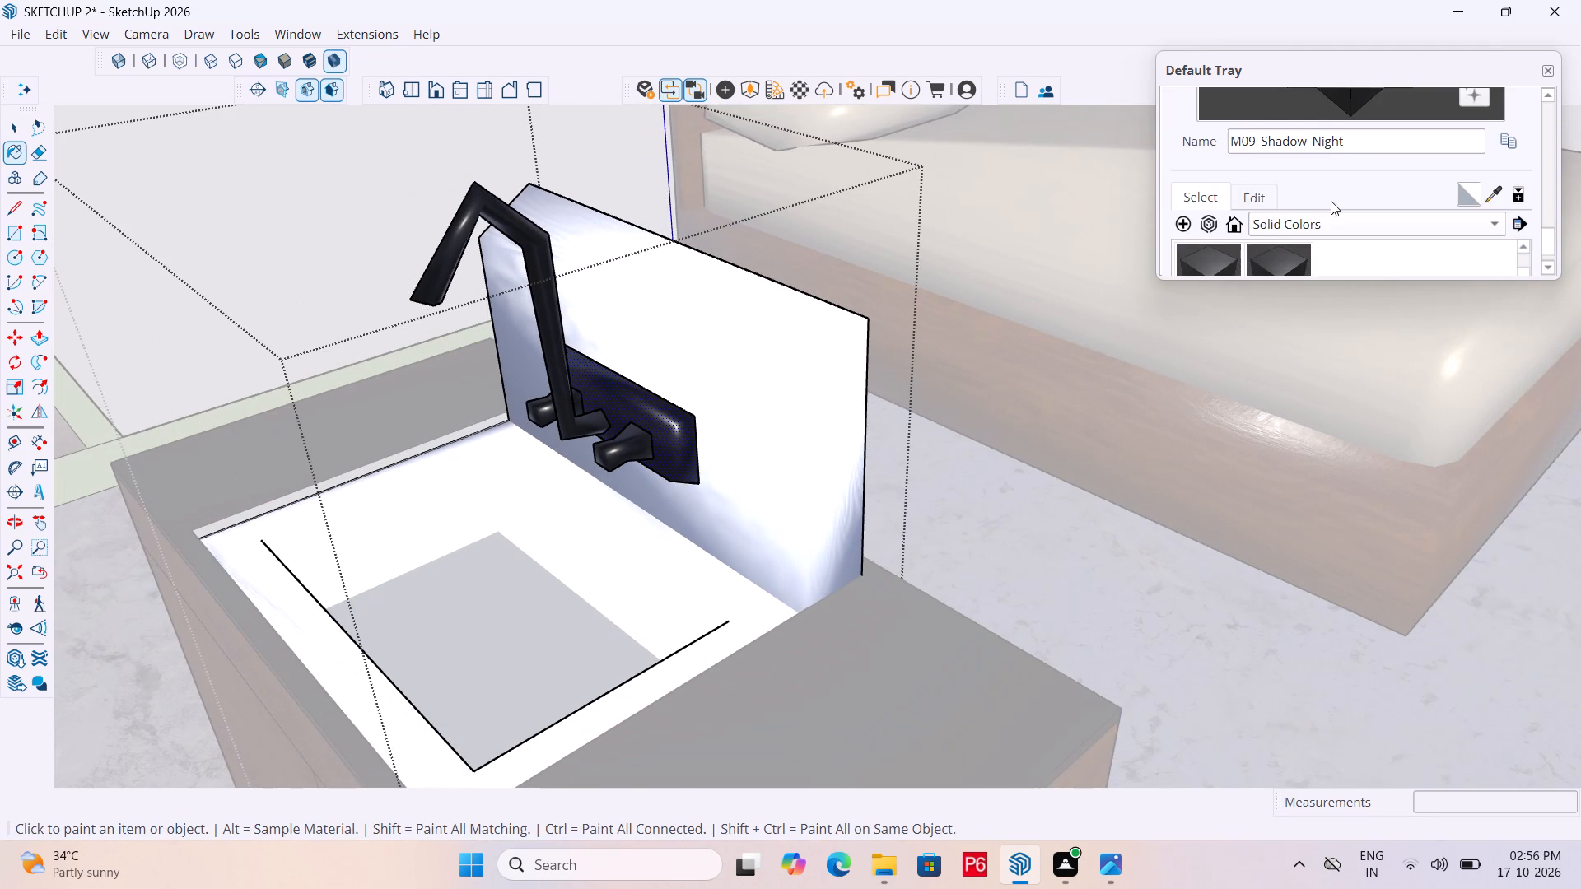
pyautogui.scroll(-6, 1383, 175)
pyautogui.scroll(1, 1354, 190)
pyautogui.scroll(1, 1229, 226)
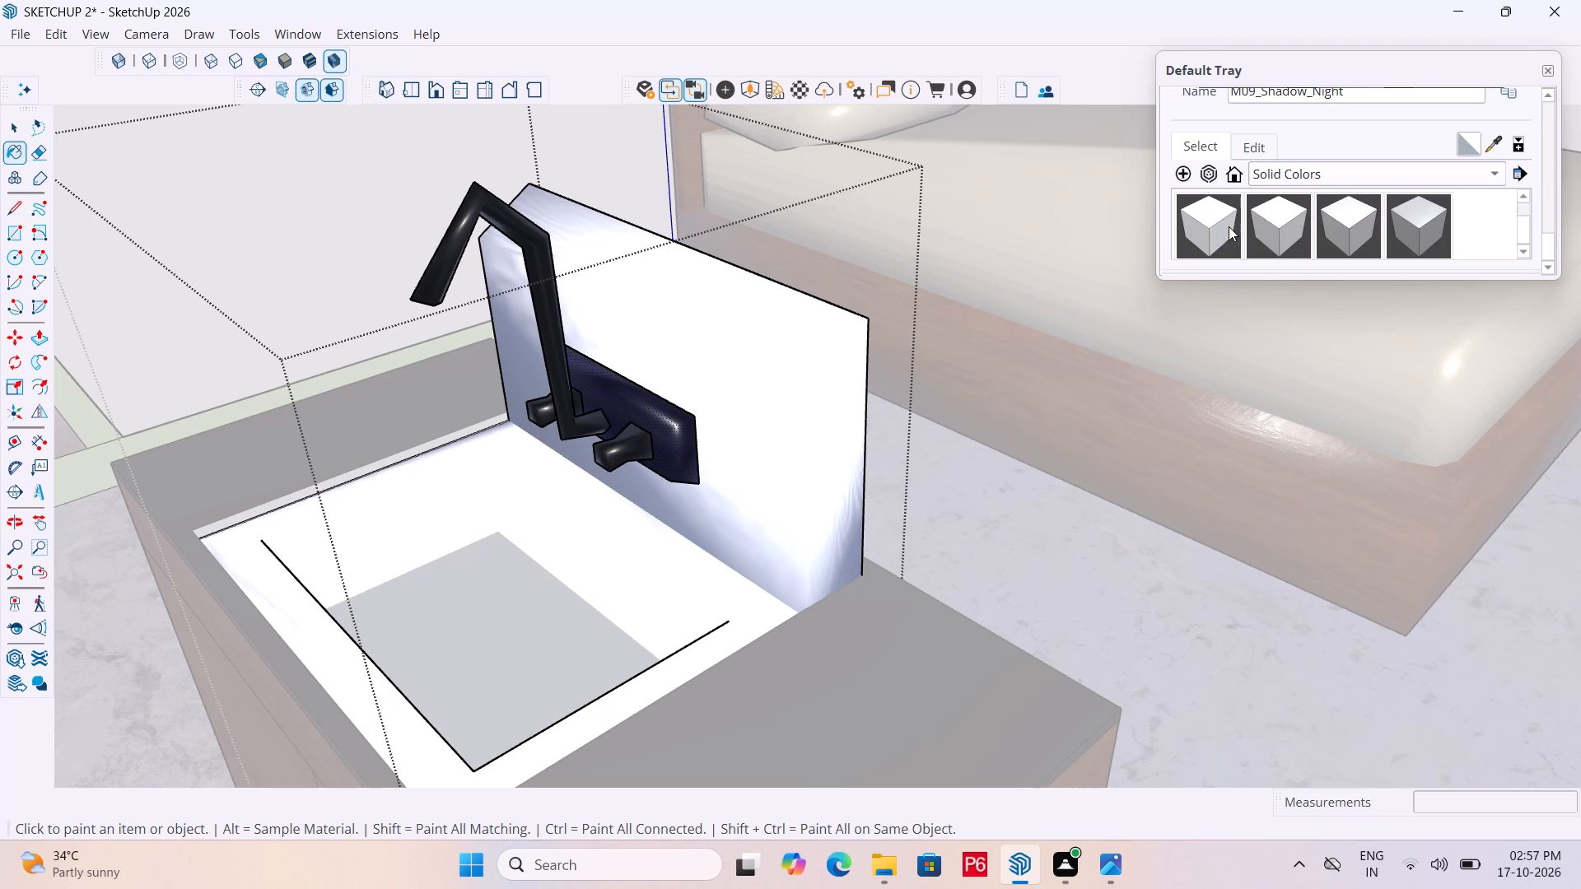
pyautogui.click(1215, 224)
pyautogui.click(636, 399)
# Save the model with the painted faucet and mounting plate.
pyautogui.scroll(-1, 739, 329)
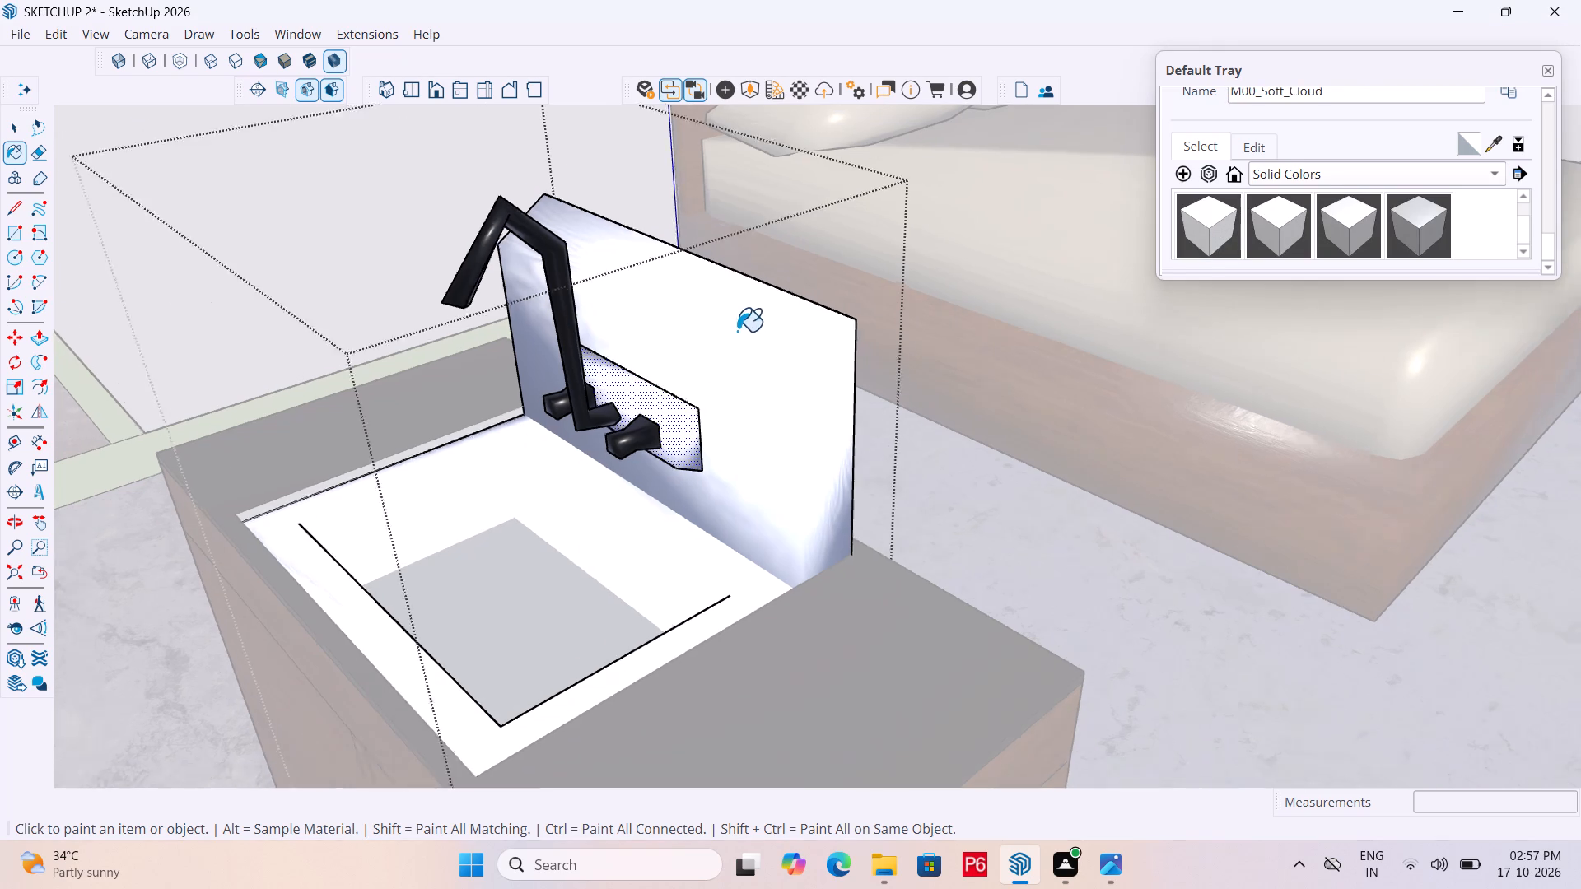
pyautogui.scroll(-2, 737, 331)
pyautogui.hotkey('ctrl', 's')
pyautogui.hotkey('ctrl', 's')
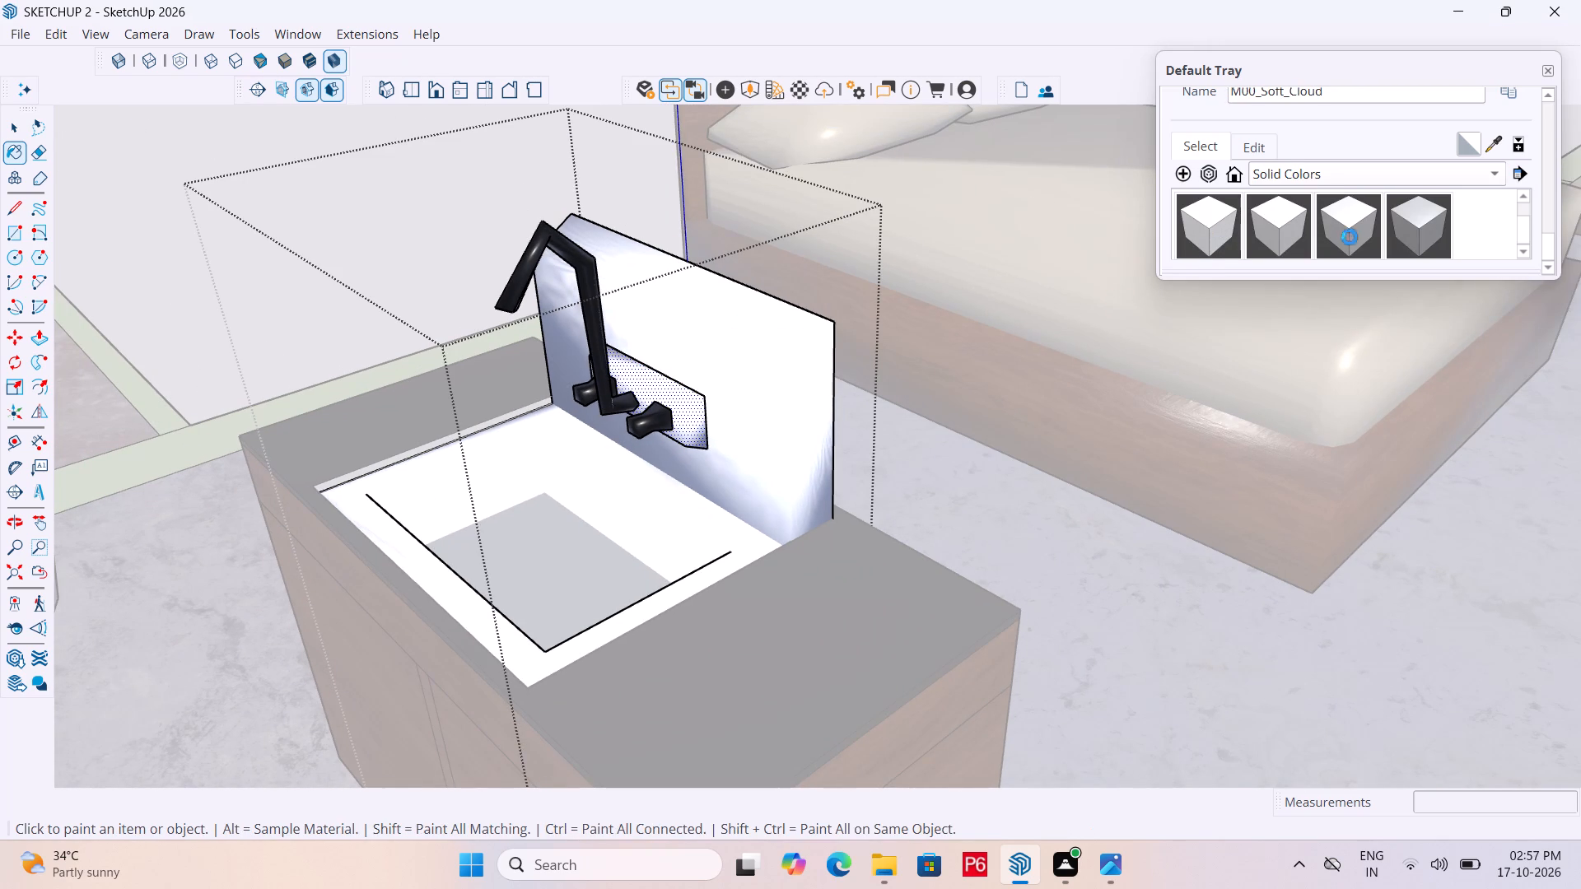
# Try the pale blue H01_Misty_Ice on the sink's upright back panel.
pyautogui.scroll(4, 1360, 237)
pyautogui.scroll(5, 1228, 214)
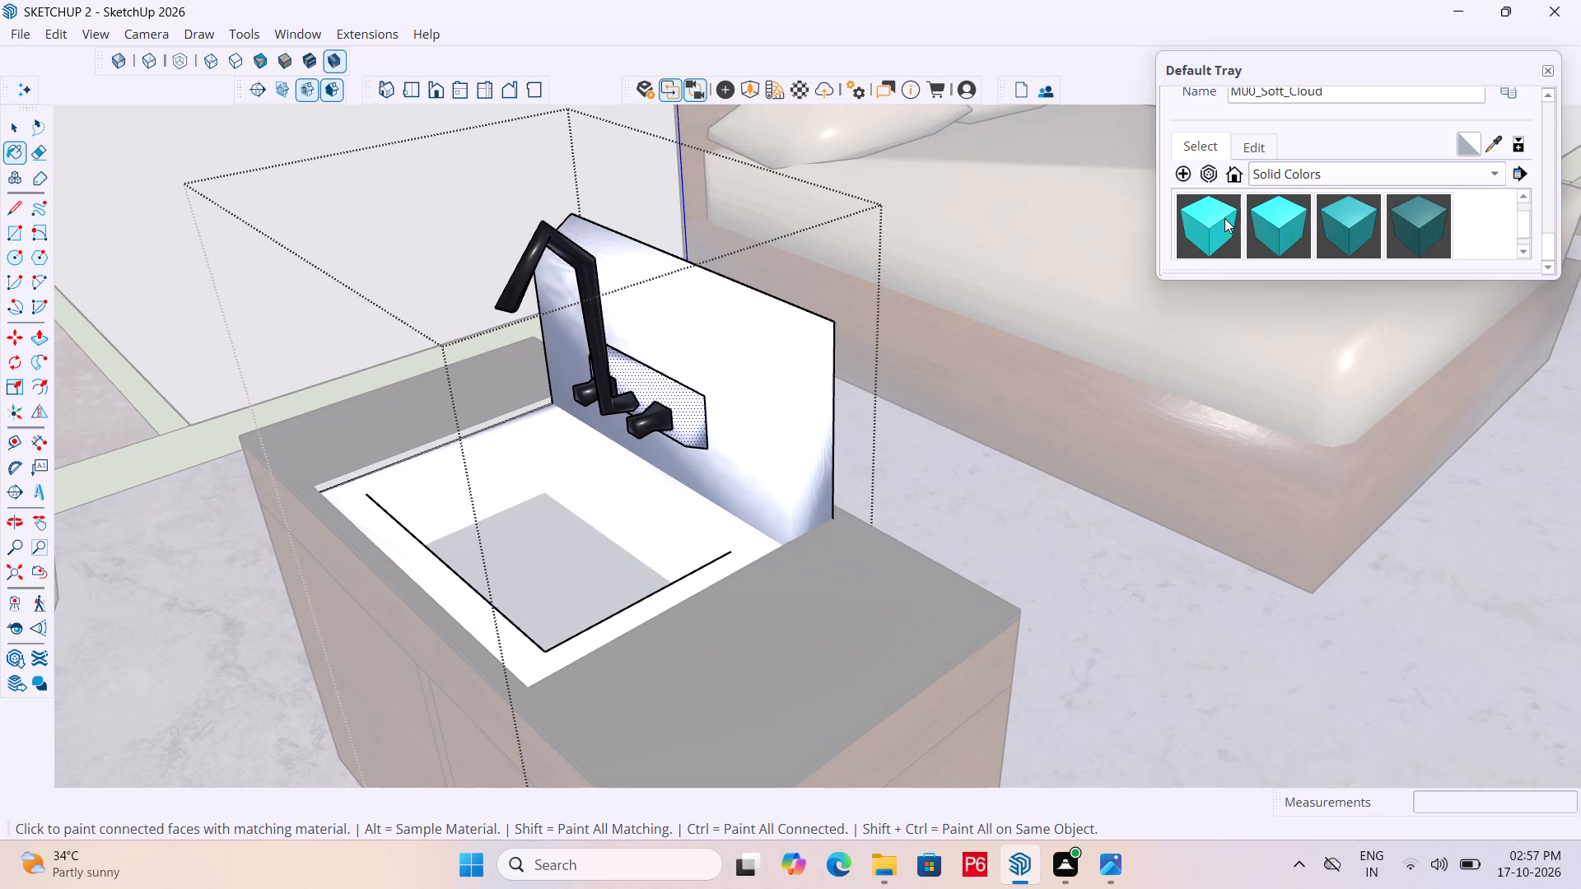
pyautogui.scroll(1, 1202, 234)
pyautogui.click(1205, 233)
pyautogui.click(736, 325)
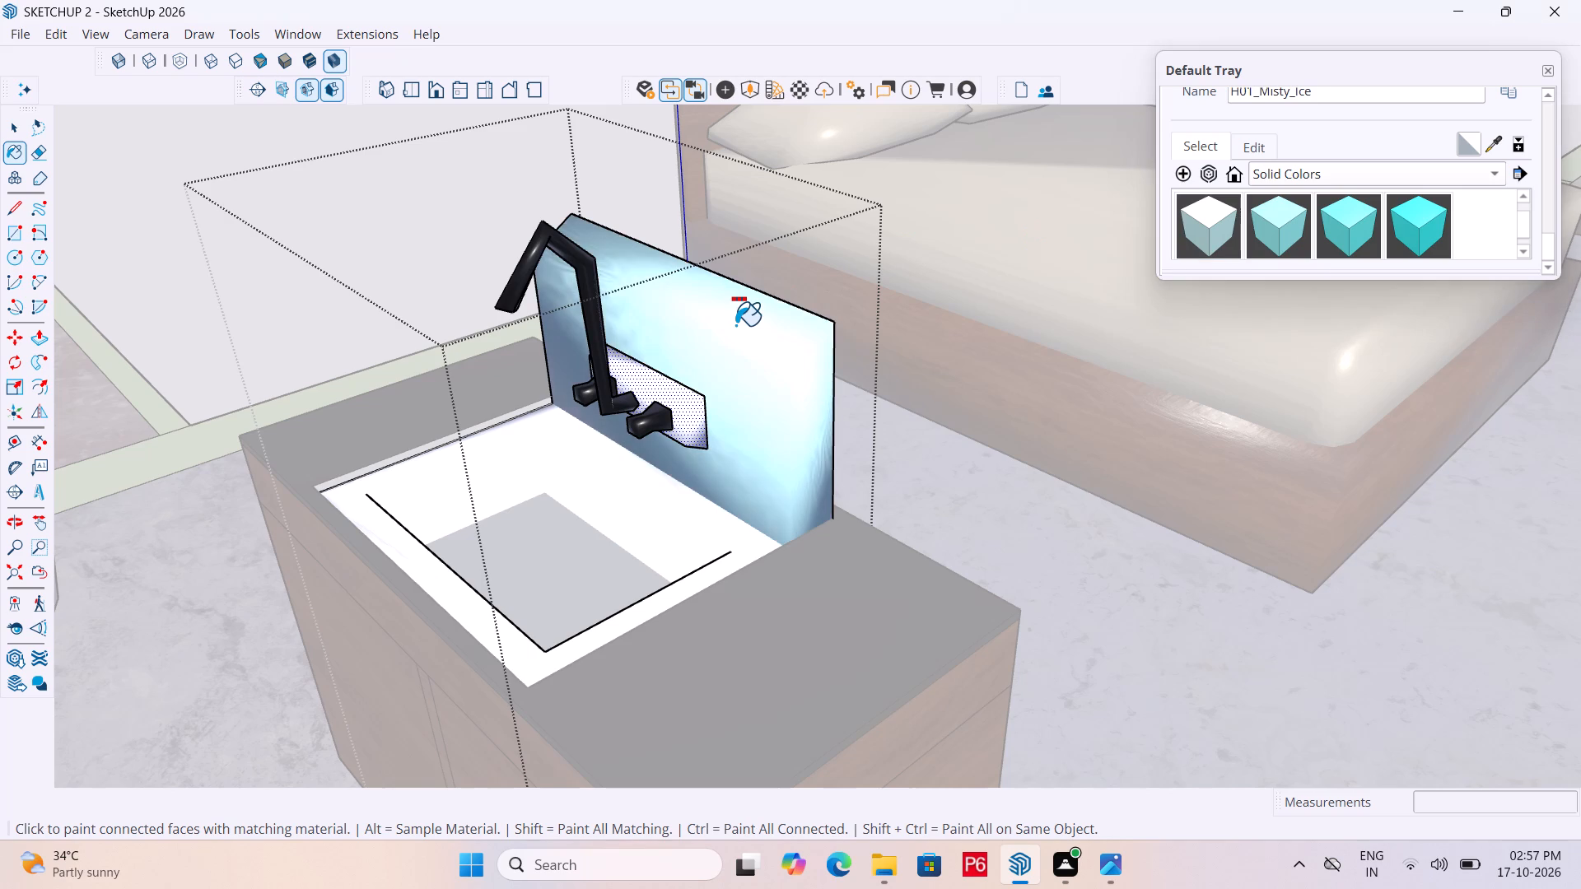
# Paint the sink's upright back panel with C01_Vanilla_Cream from the Solid Colors collection.
pyautogui.scroll(1, 1242, 249)
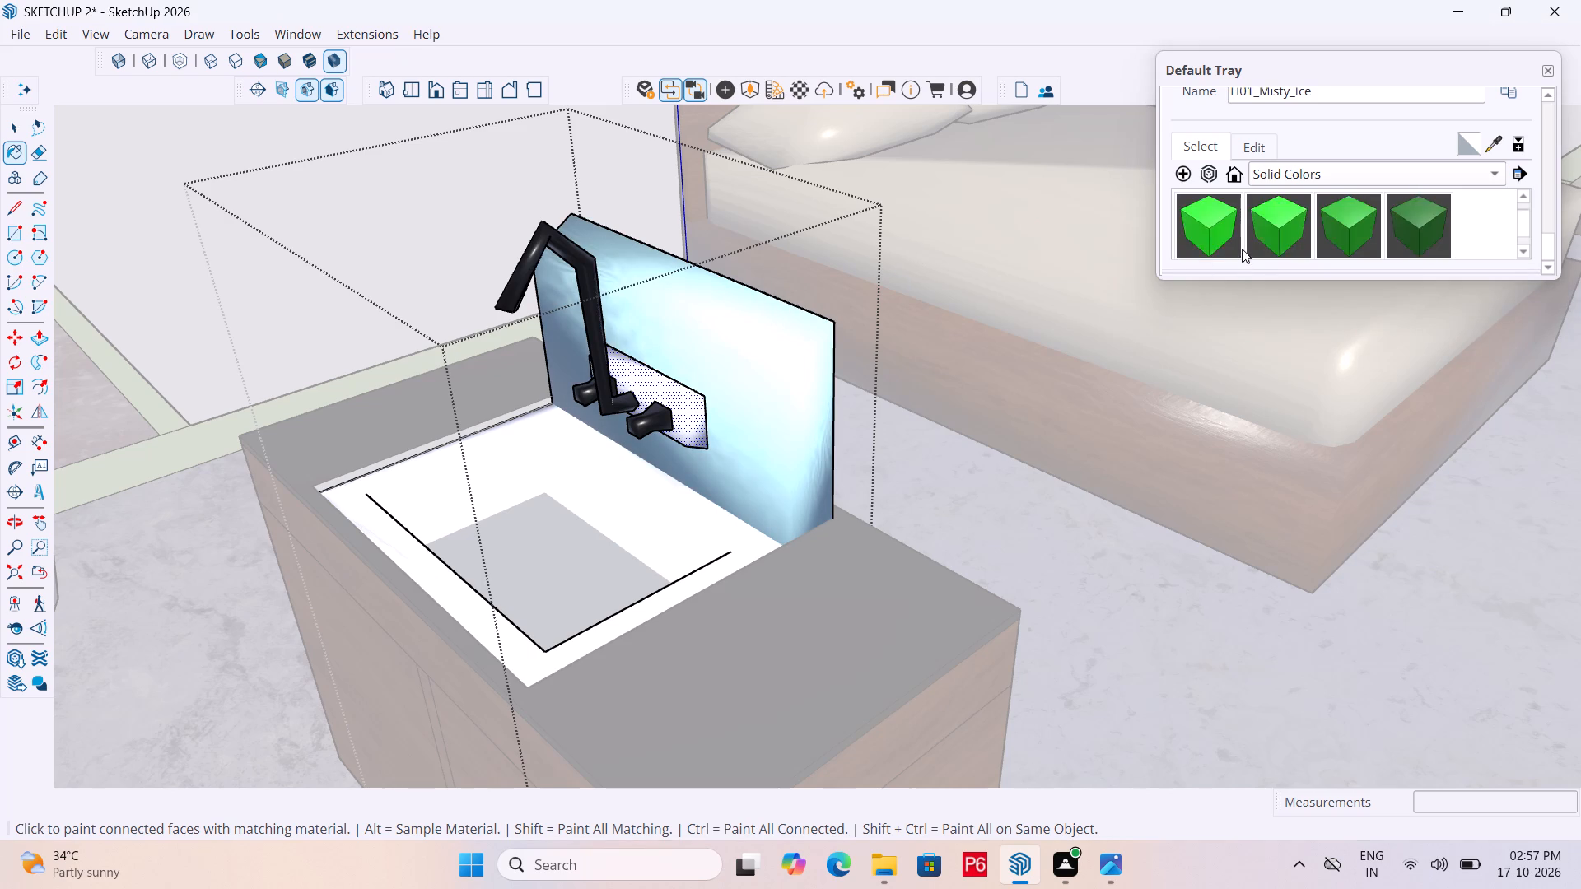
pyautogui.scroll(9, 1242, 249)
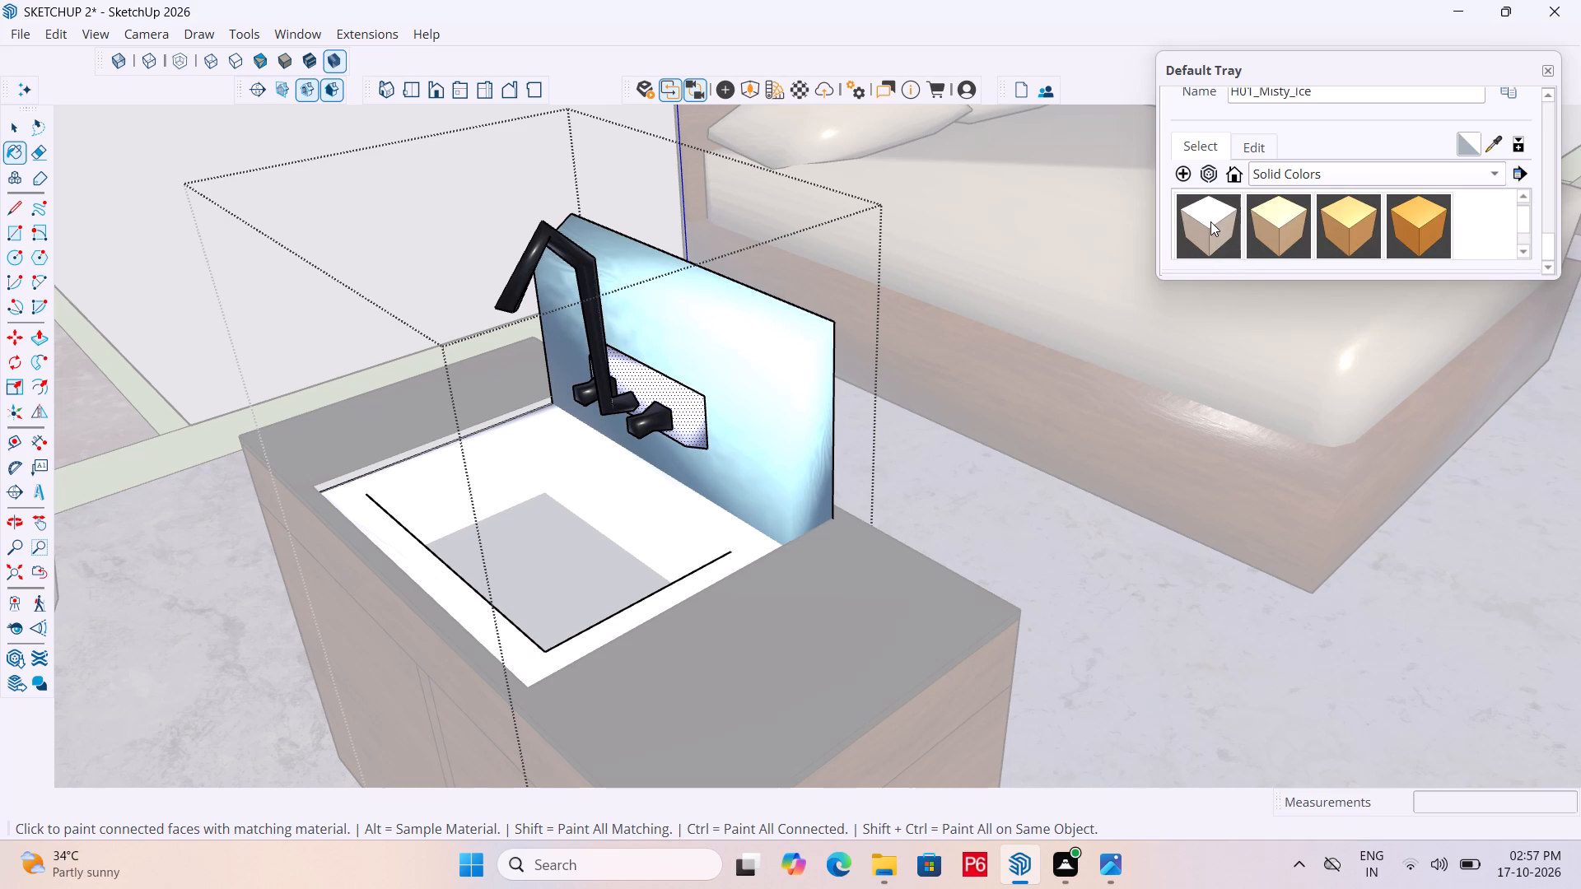
pyautogui.click(1210, 221)
pyautogui.click(660, 324)
pyautogui.scroll(-5, 773, 311)
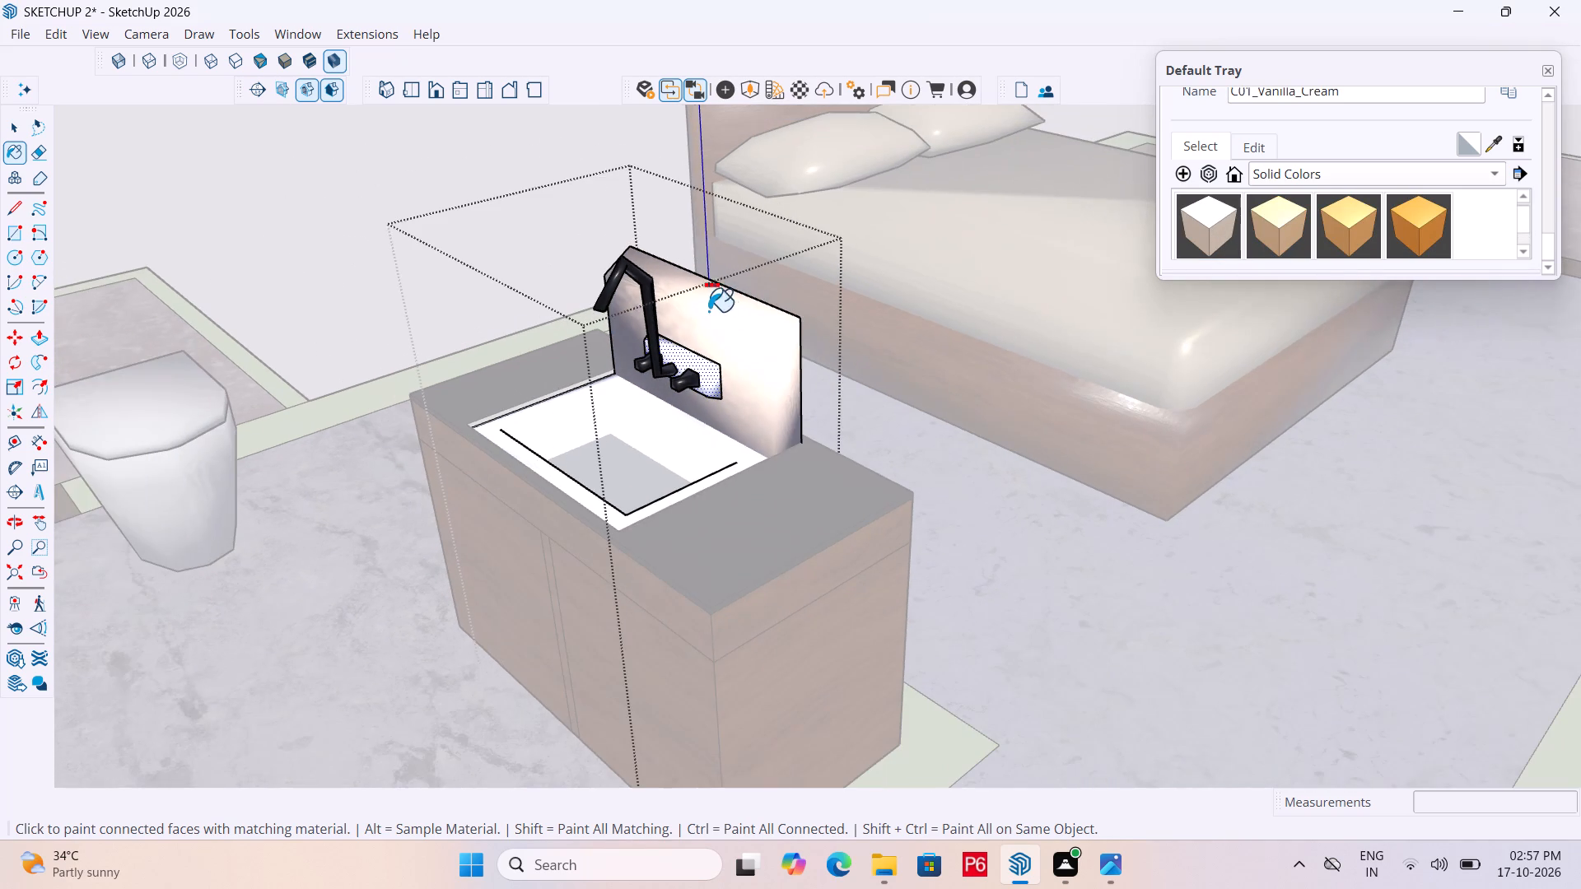
# Select the sink basin surface and paint it with M04_Stone_Frost from the Solid Colors collection.
pyautogui.moveTo(508, 467); pyautogui.dragTo(405, 587, button='middle')
pyautogui.press('space')
pyautogui.click(506, 431)
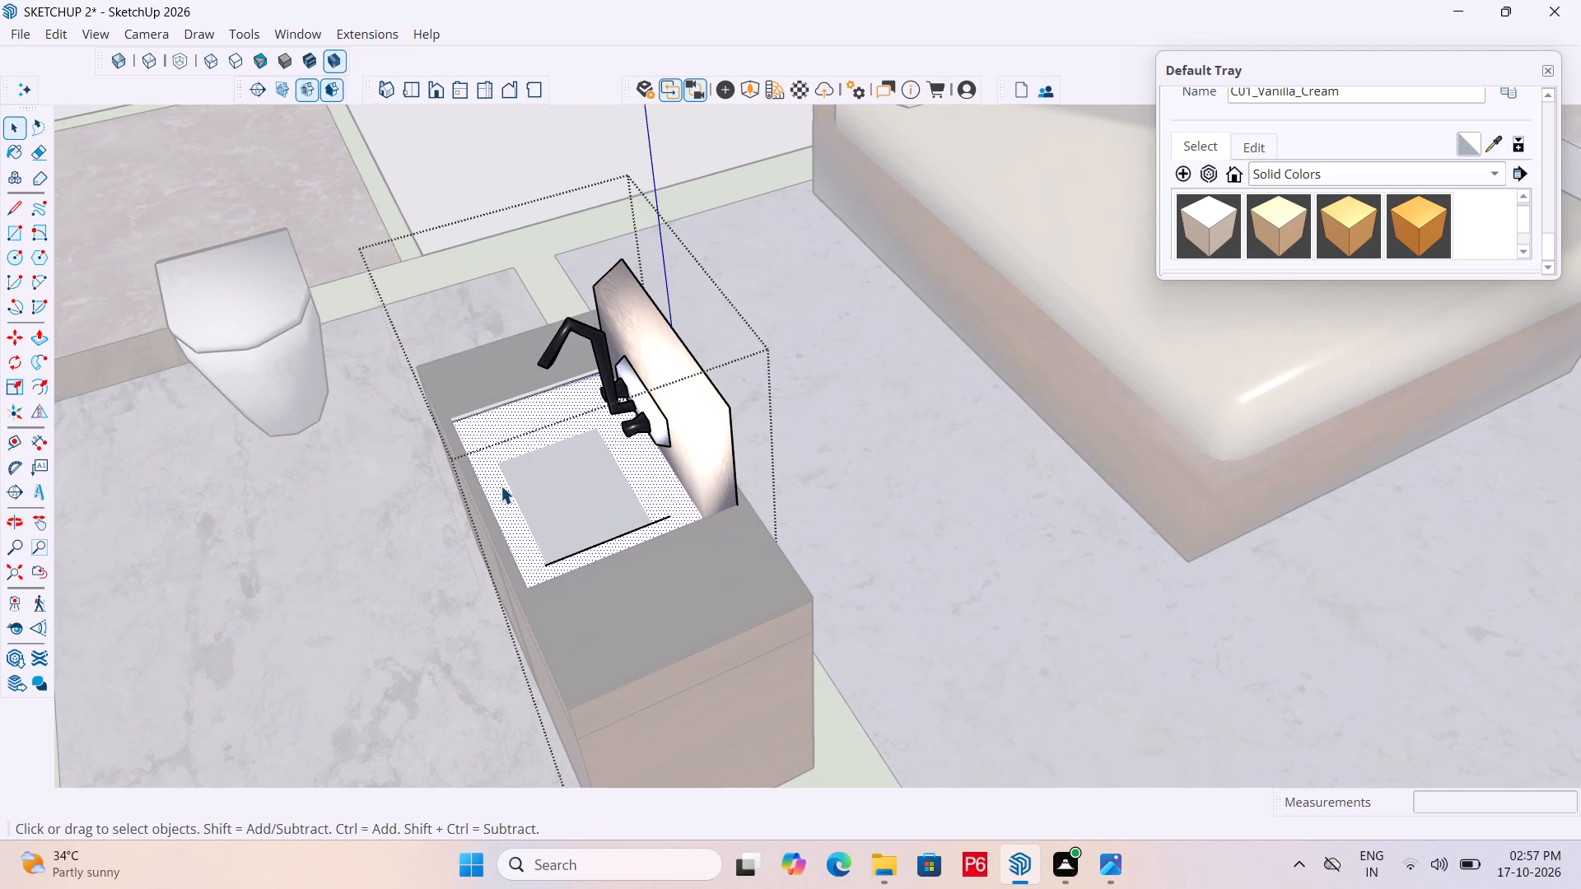
pyautogui.scroll(5, 1339, 192)
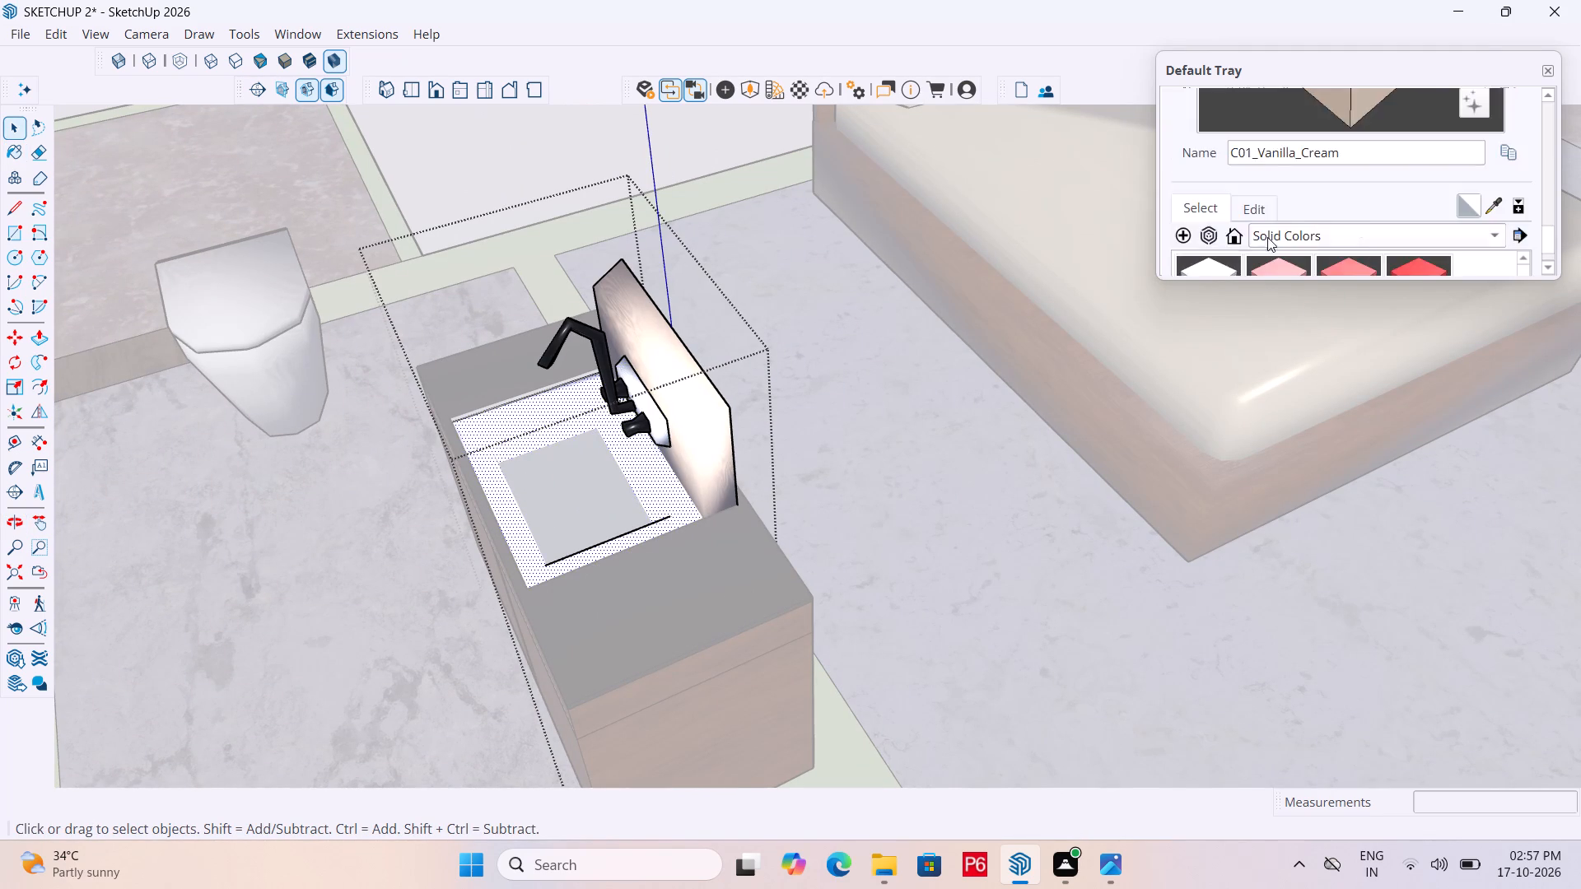
pyautogui.scroll(2, 1267, 237)
pyautogui.scroll(-18, 1271, 173)
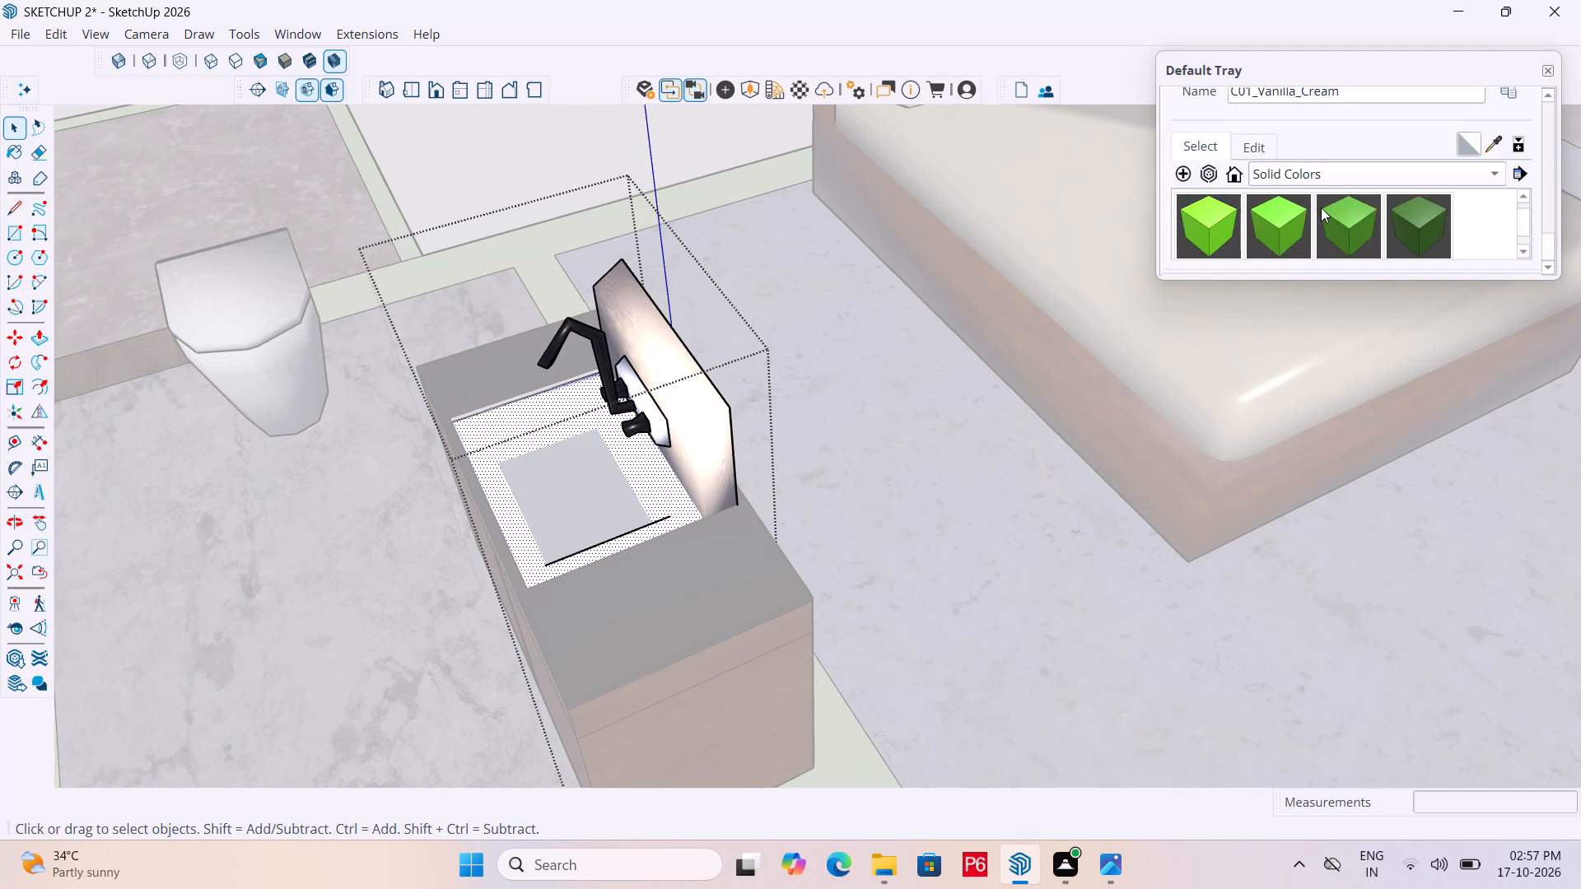
pyautogui.scroll(-12, 1301, 216)
pyautogui.scroll(-11, 1251, 219)
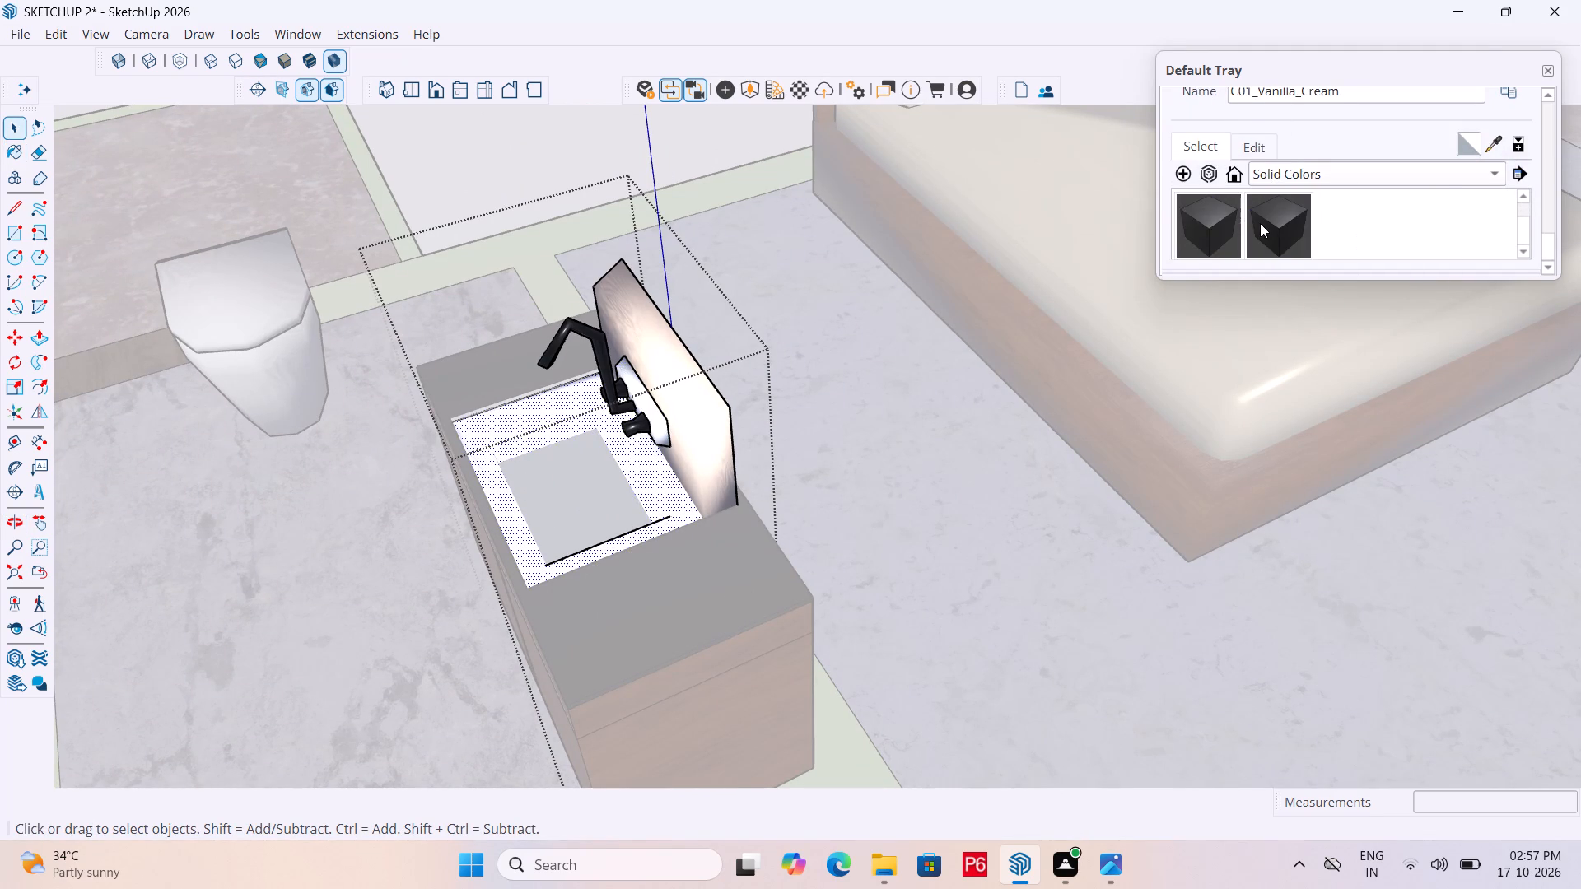
pyautogui.scroll(1, 1260, 223)
pyautogui.click(1238, 221)
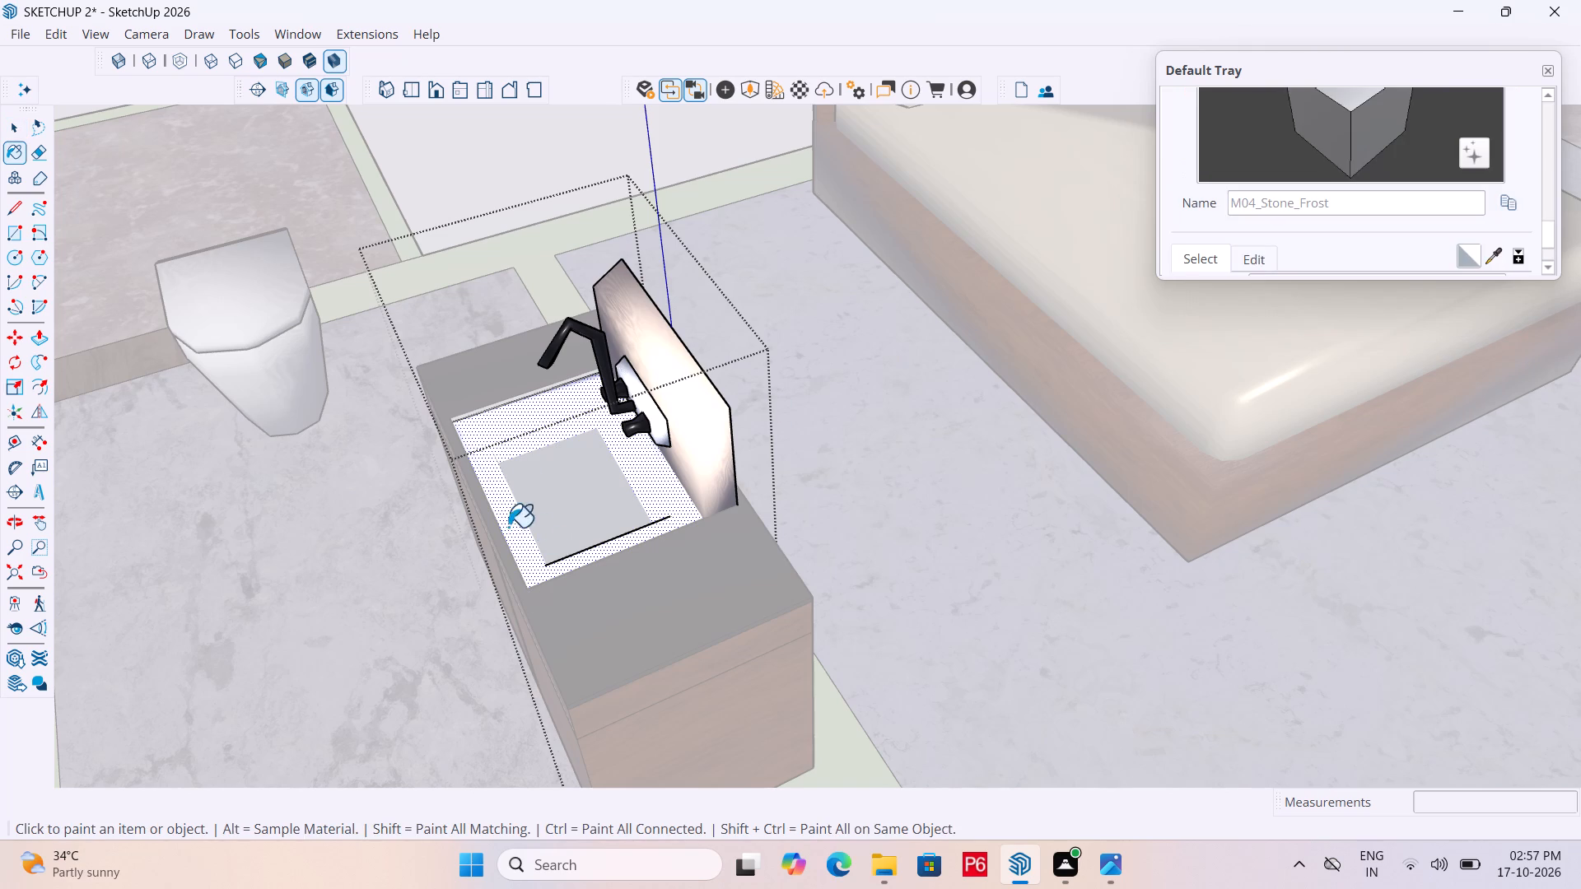
pyautogui.click(492, 482)
pyautogui.scroll(3, 520, 318)
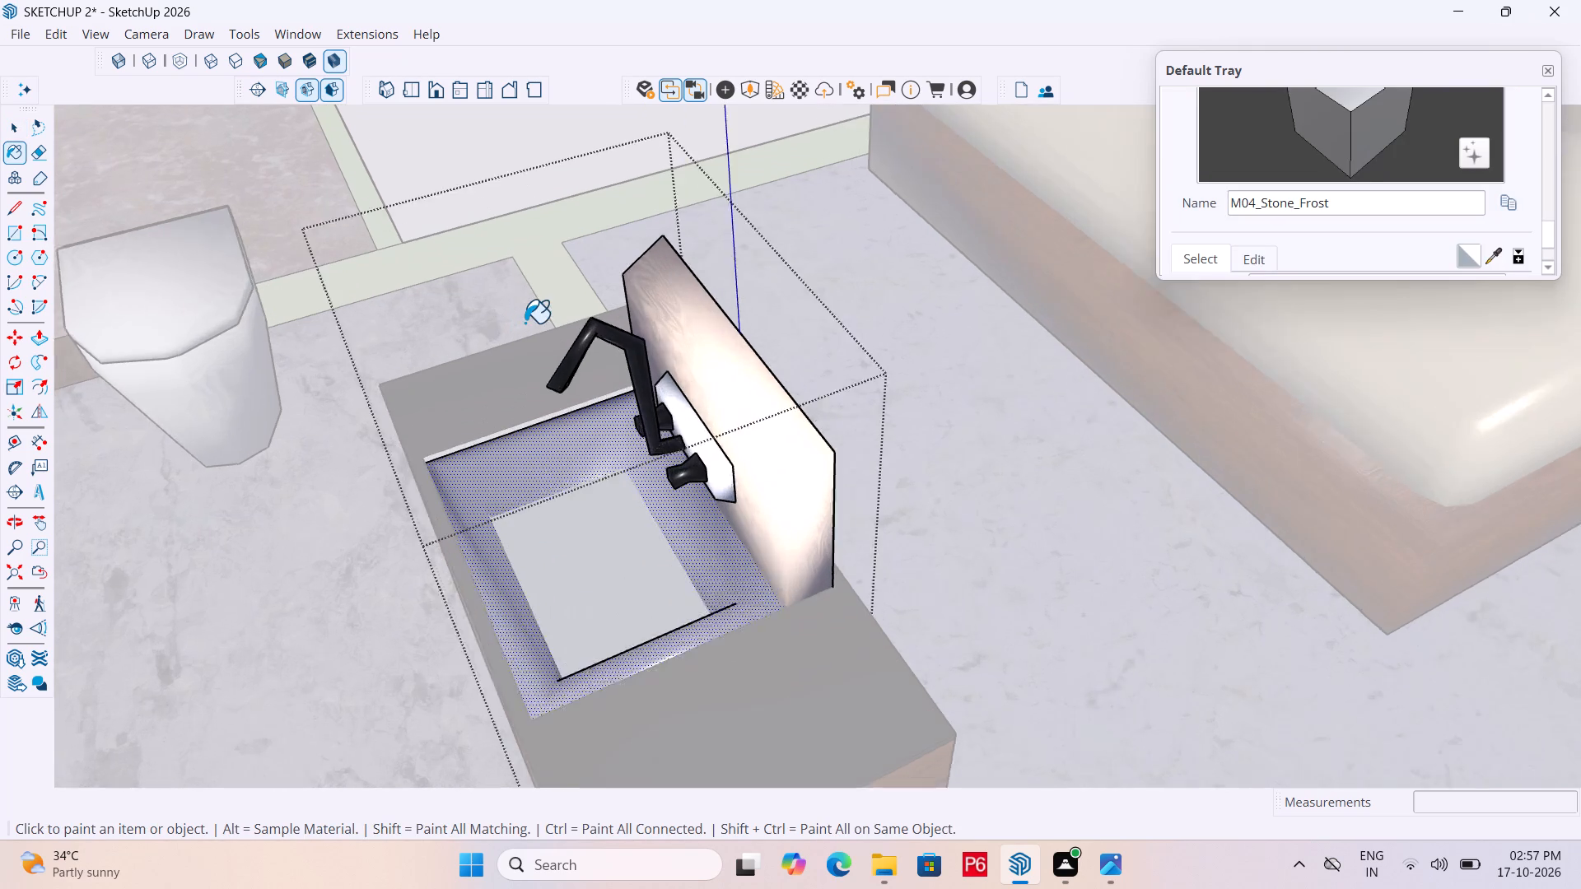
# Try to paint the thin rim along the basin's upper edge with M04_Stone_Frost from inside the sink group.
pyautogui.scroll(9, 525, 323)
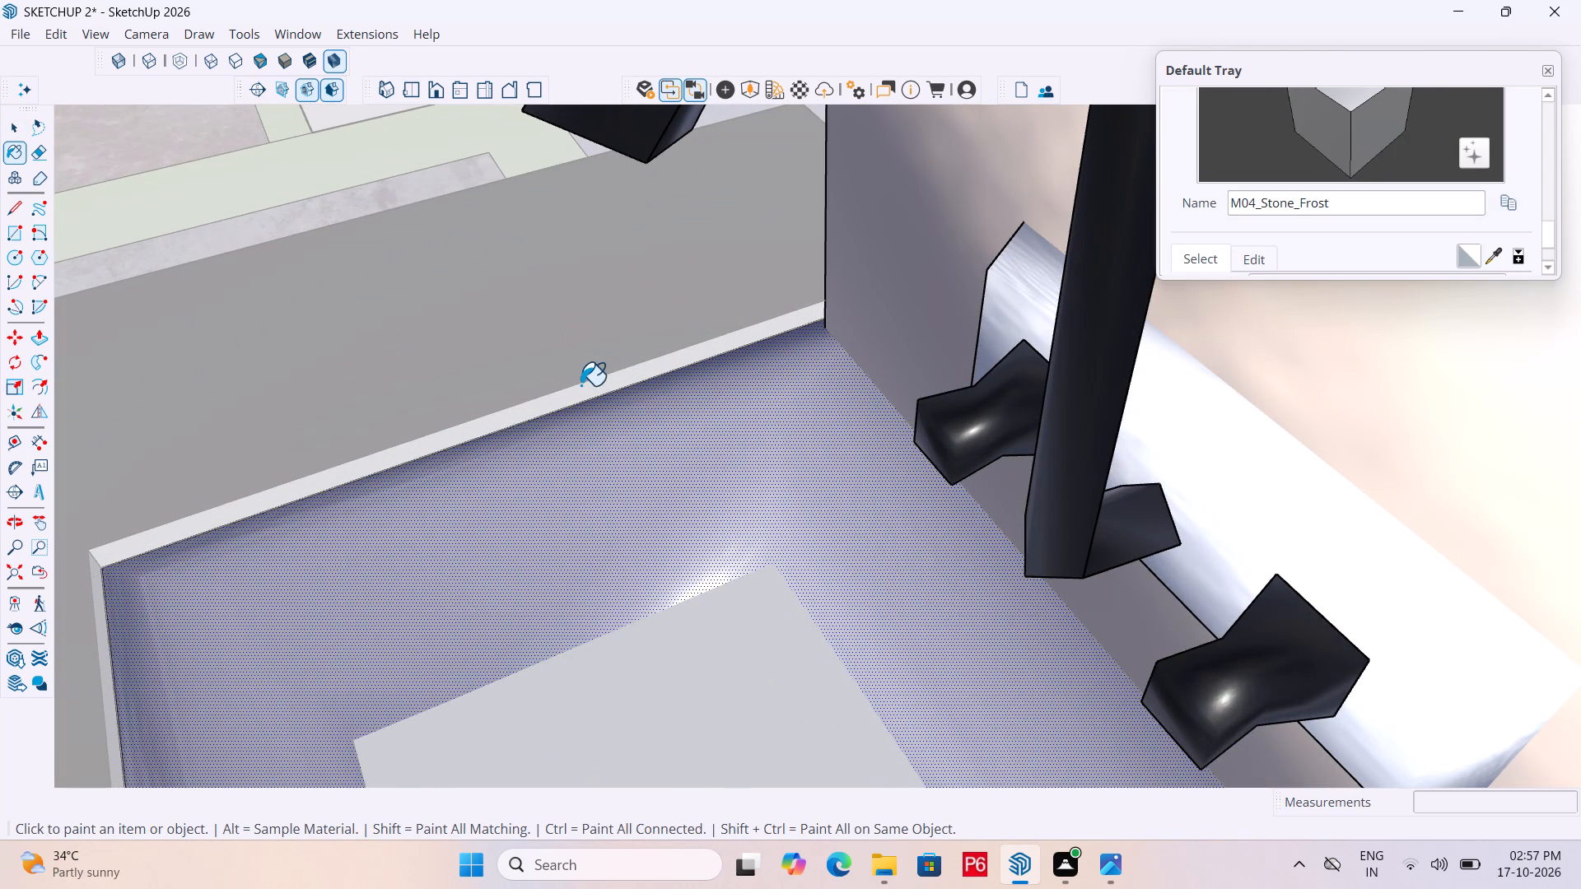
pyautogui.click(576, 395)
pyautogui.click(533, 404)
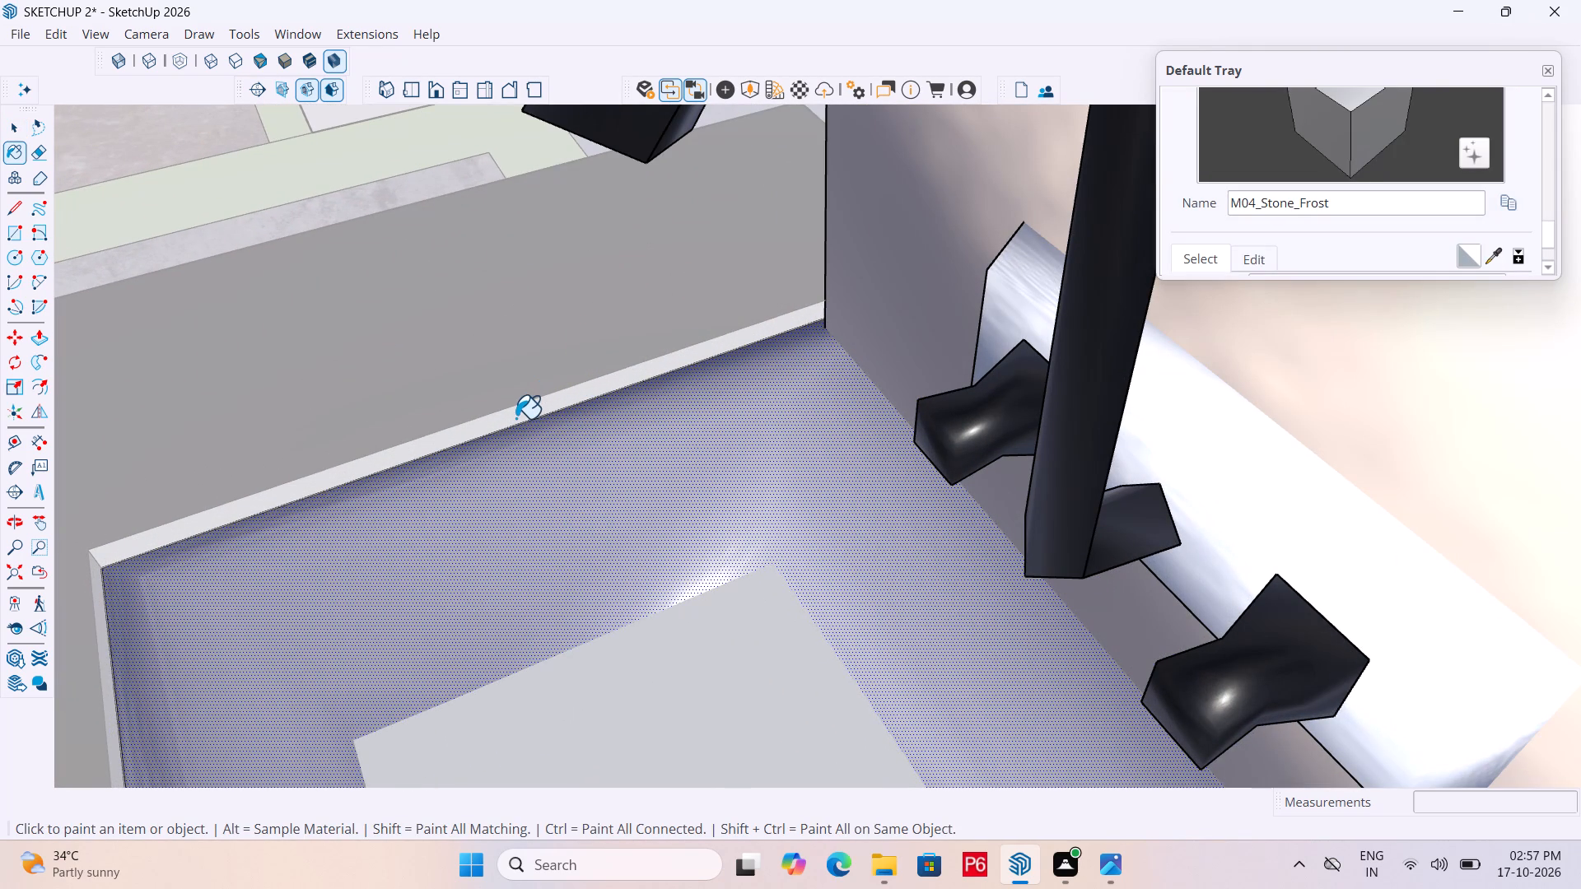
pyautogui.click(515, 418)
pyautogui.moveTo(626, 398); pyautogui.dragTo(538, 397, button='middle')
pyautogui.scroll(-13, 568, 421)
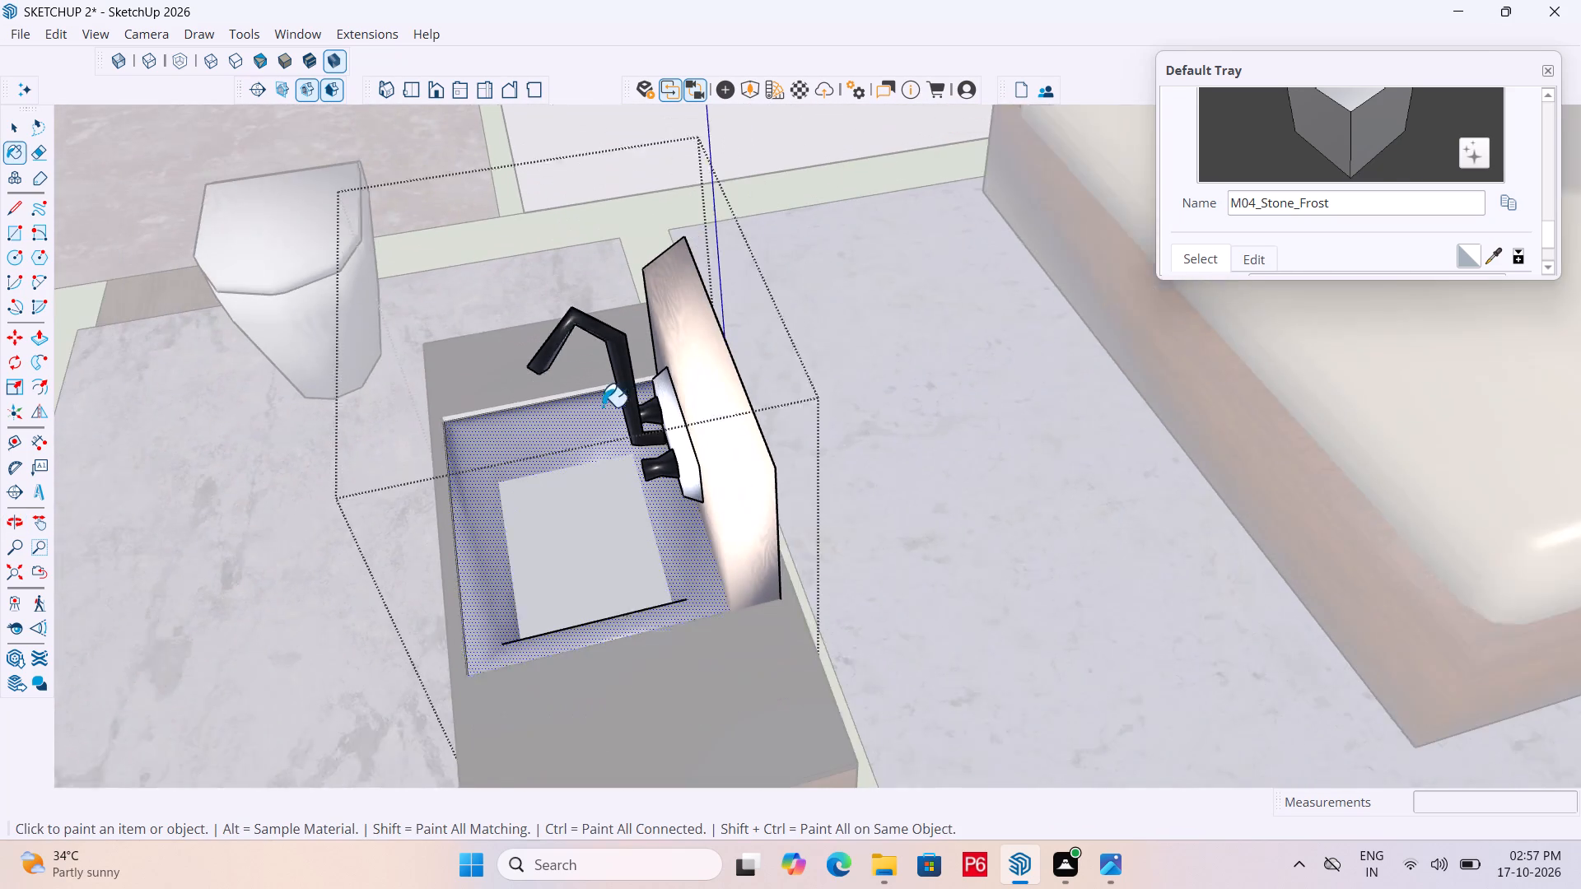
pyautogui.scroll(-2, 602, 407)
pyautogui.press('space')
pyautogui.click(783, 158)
# Open the vanity cabinet group and paint the countertop cutout's inner edge on the toilet side with M04_Stone_Frost.
pyautogui.moveTo(498, 492); pyautogui.dragTo(631, 330, button='middle')
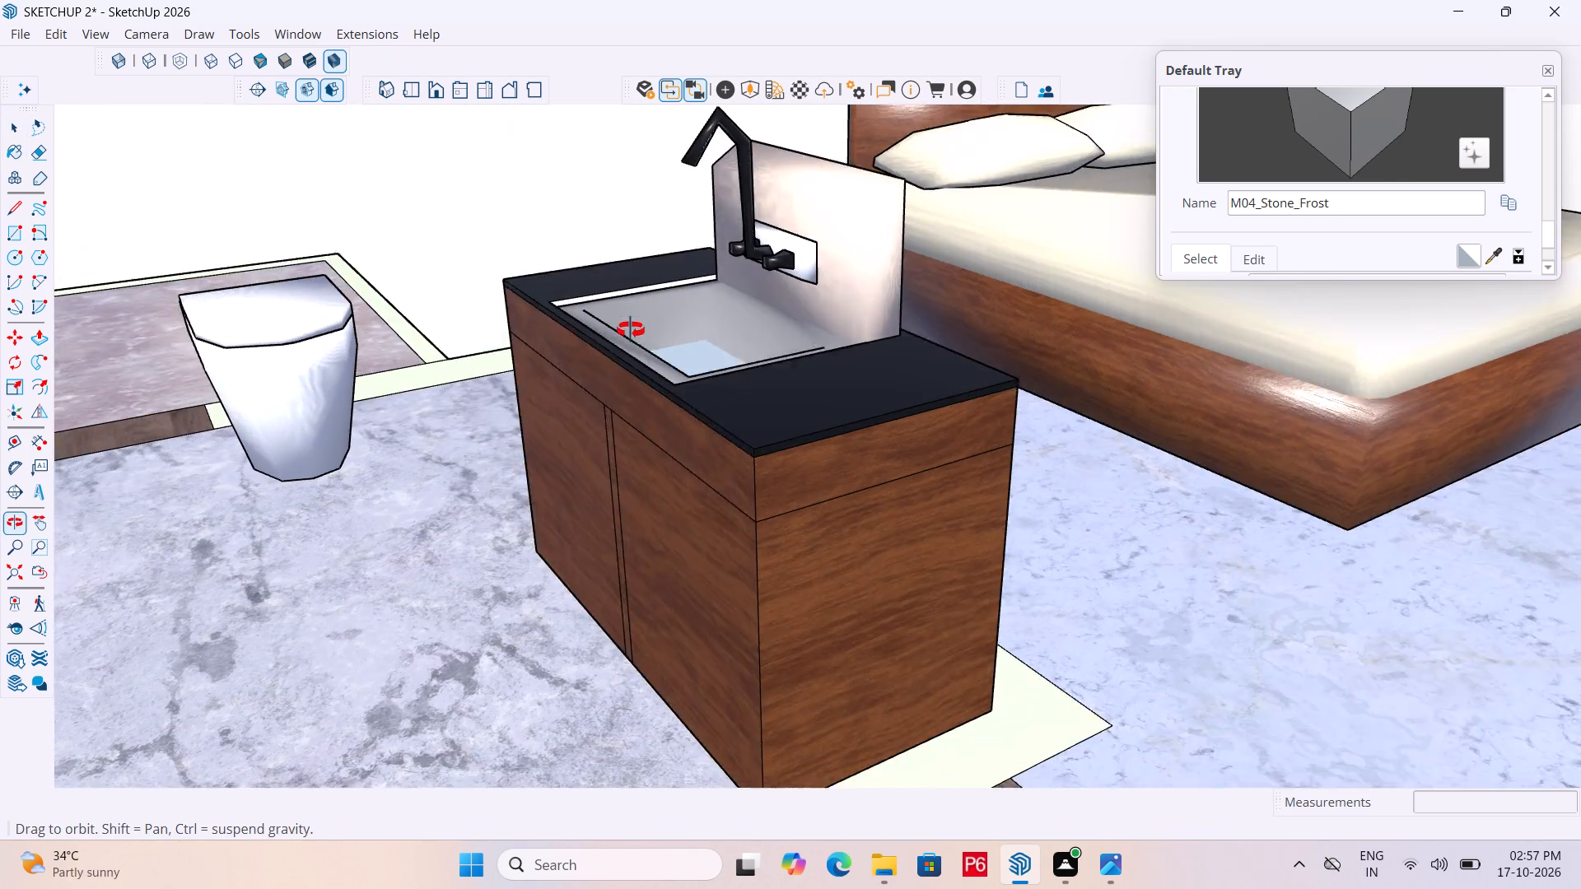
pyautogui.moveTo(631, 330); pyautogui.dragTo(567, 384, button='middle')
pyautogui.scroll(1, 567, 383)
pyautogui.tripleClick(748, 503)
pyautogui.doubleClick(700, 514)
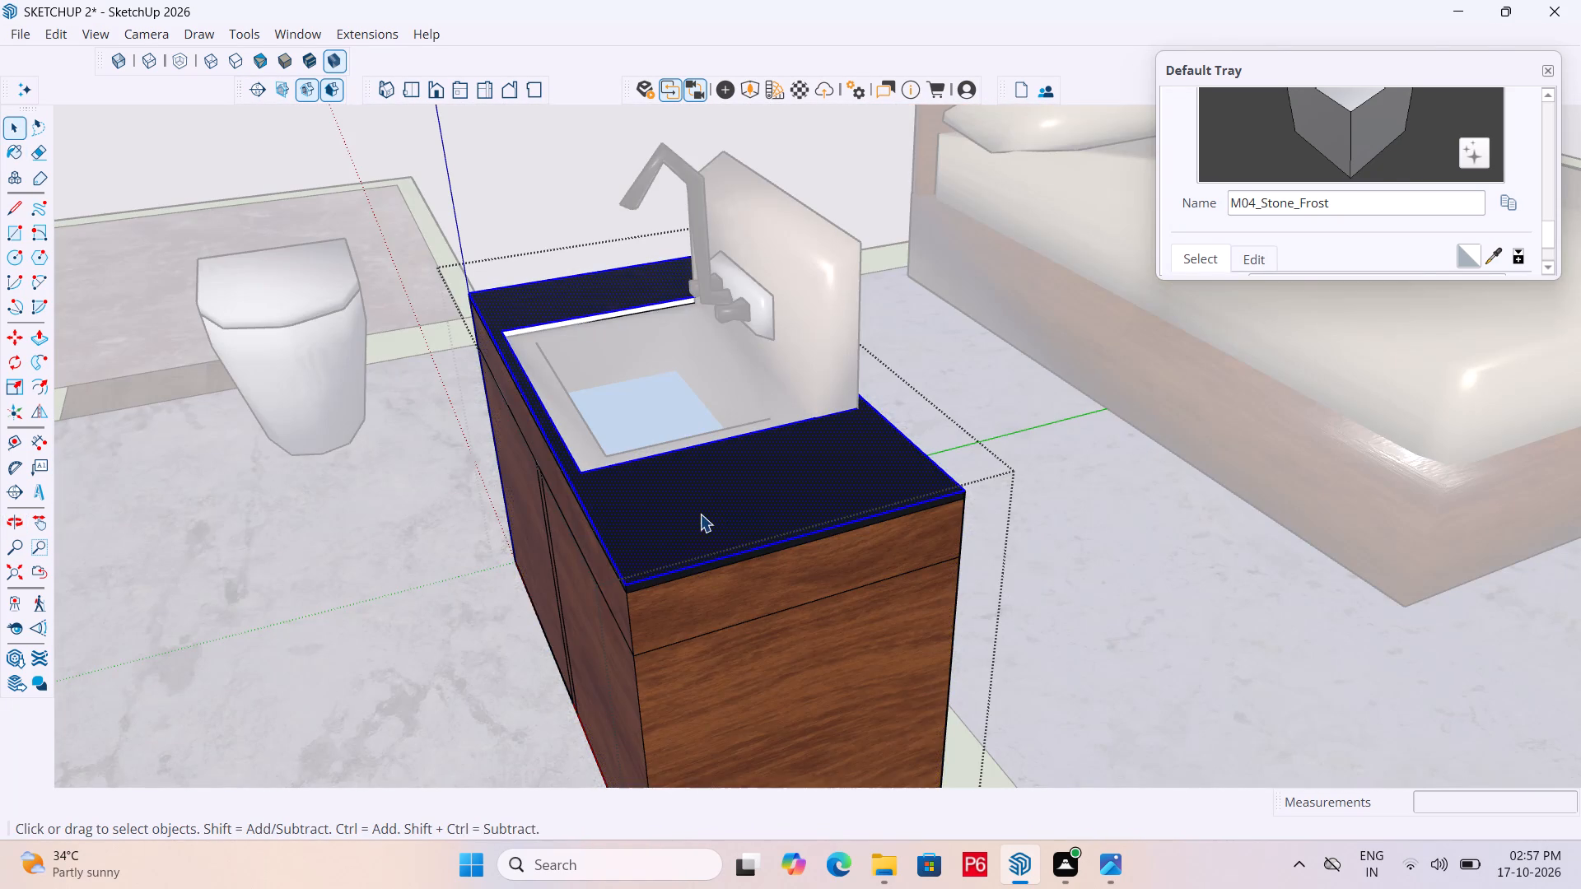
pyautogui.scroll(5, 515, 268)
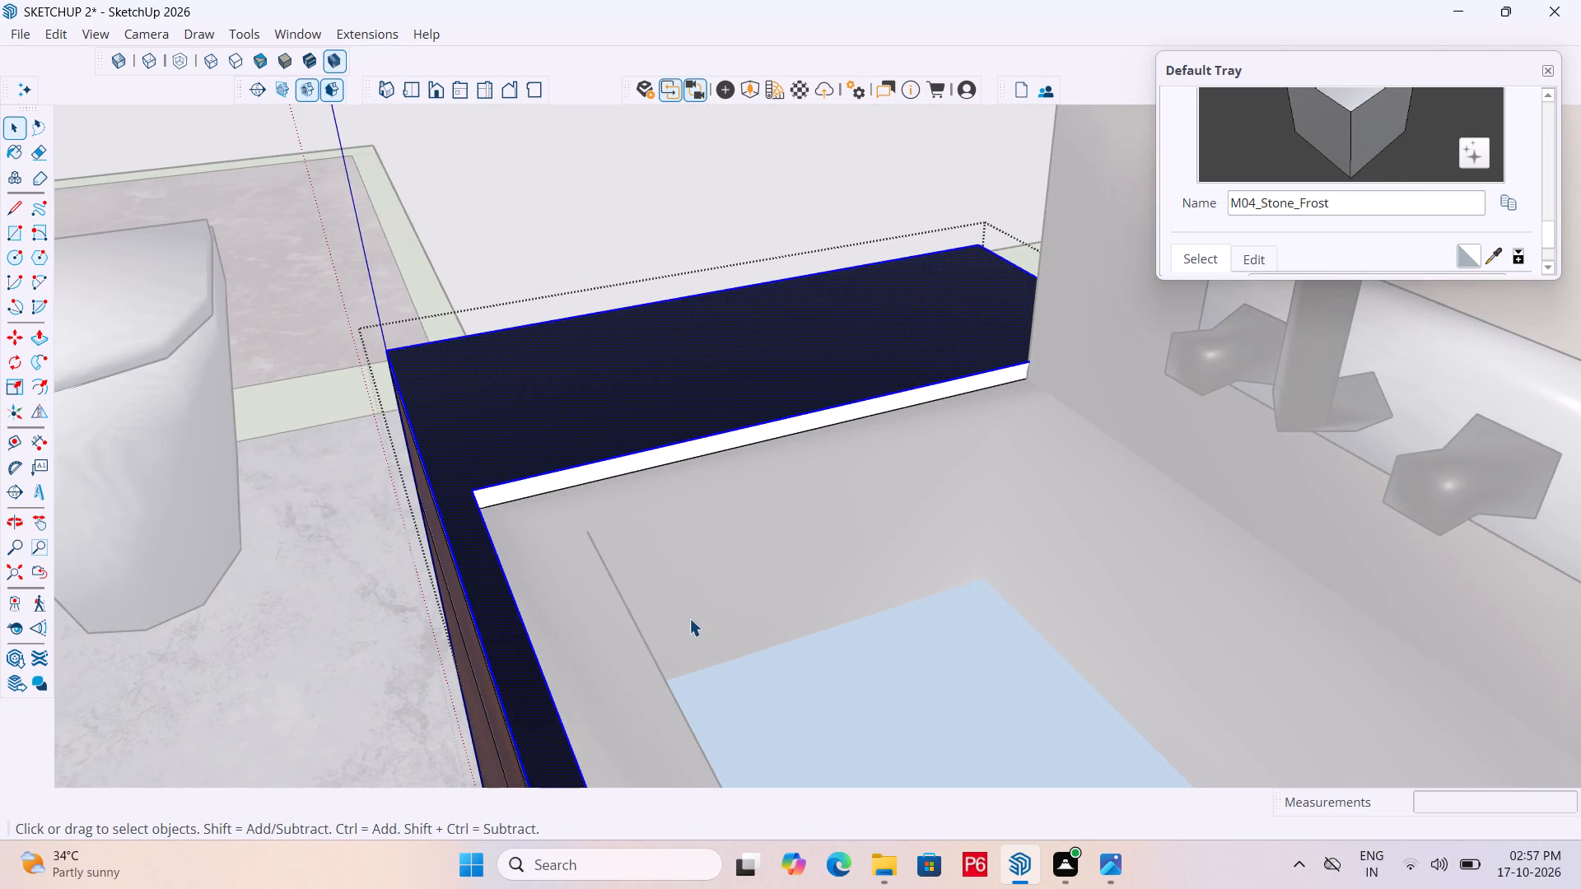
pyautogui.press('b')
pyautogui.click(695, 621)
# Paint the cutout's inner edges along the cabinet front and at the end away from the toilet with M04_Stone_Frost.
pyautogui.scroll(-2, 814, 615)
pyautogui.moveTo(814, 615); pyautogui.dragTo(741, 626, button='middle')
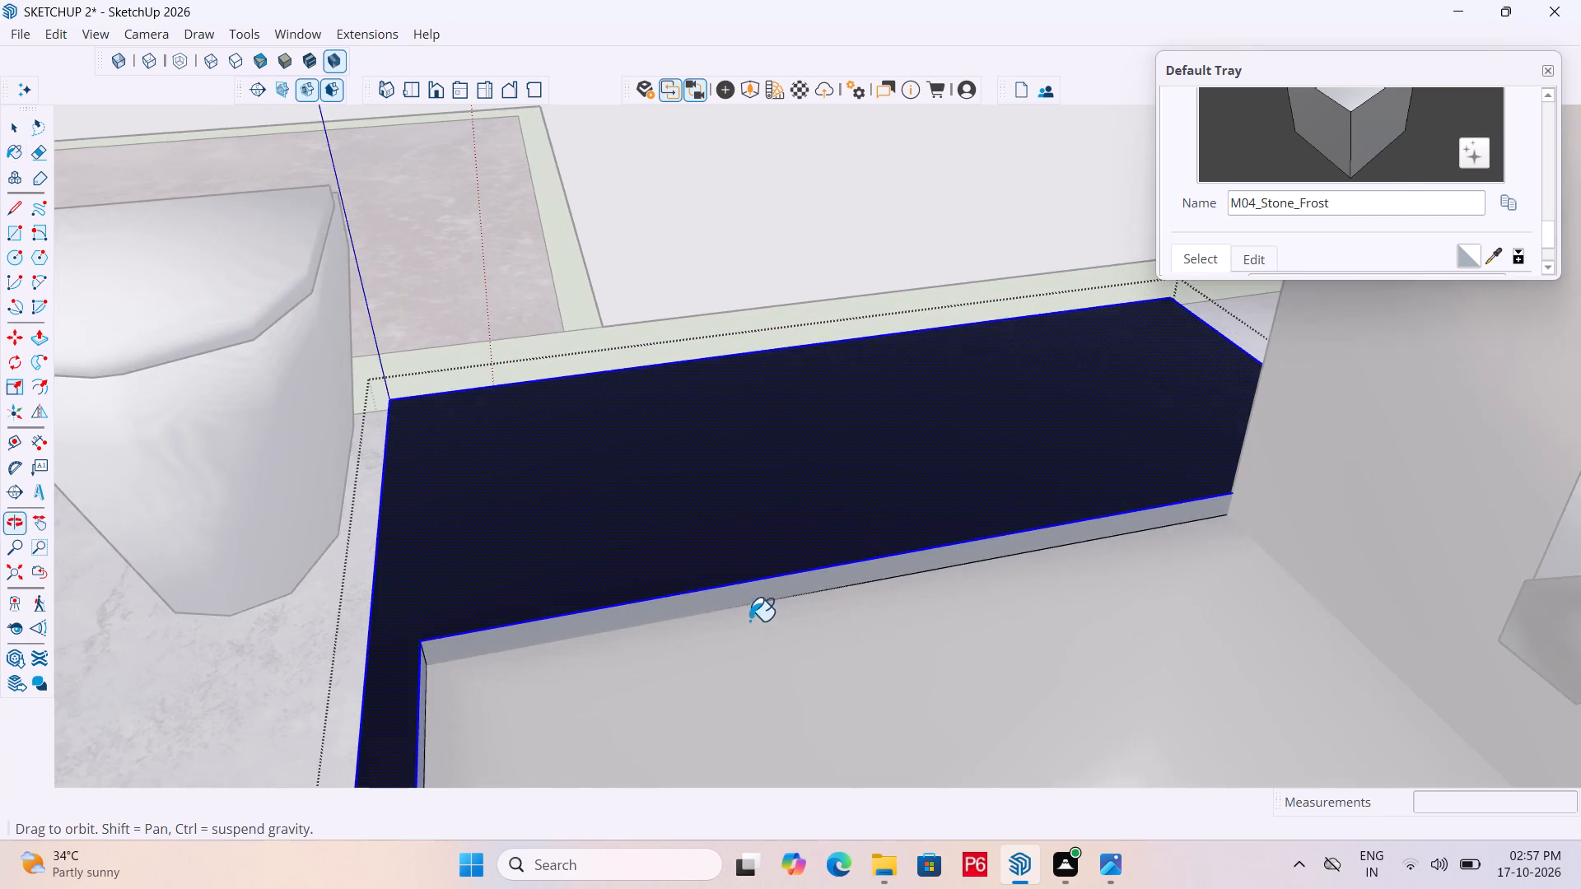
pyautogui.scroll(-5, 1162, 545)
pyautogui.moveTo(1168, 556); pyautogui.dragTo(1171, 564, button='middle')
pyautogui.scroll(-6, 1160, 538)
pyautogui.scroll(-1, 1285, 566)
pyautogui.moveTo(1285, 566); pyautogui.dragTo(902, 495, button='middle')
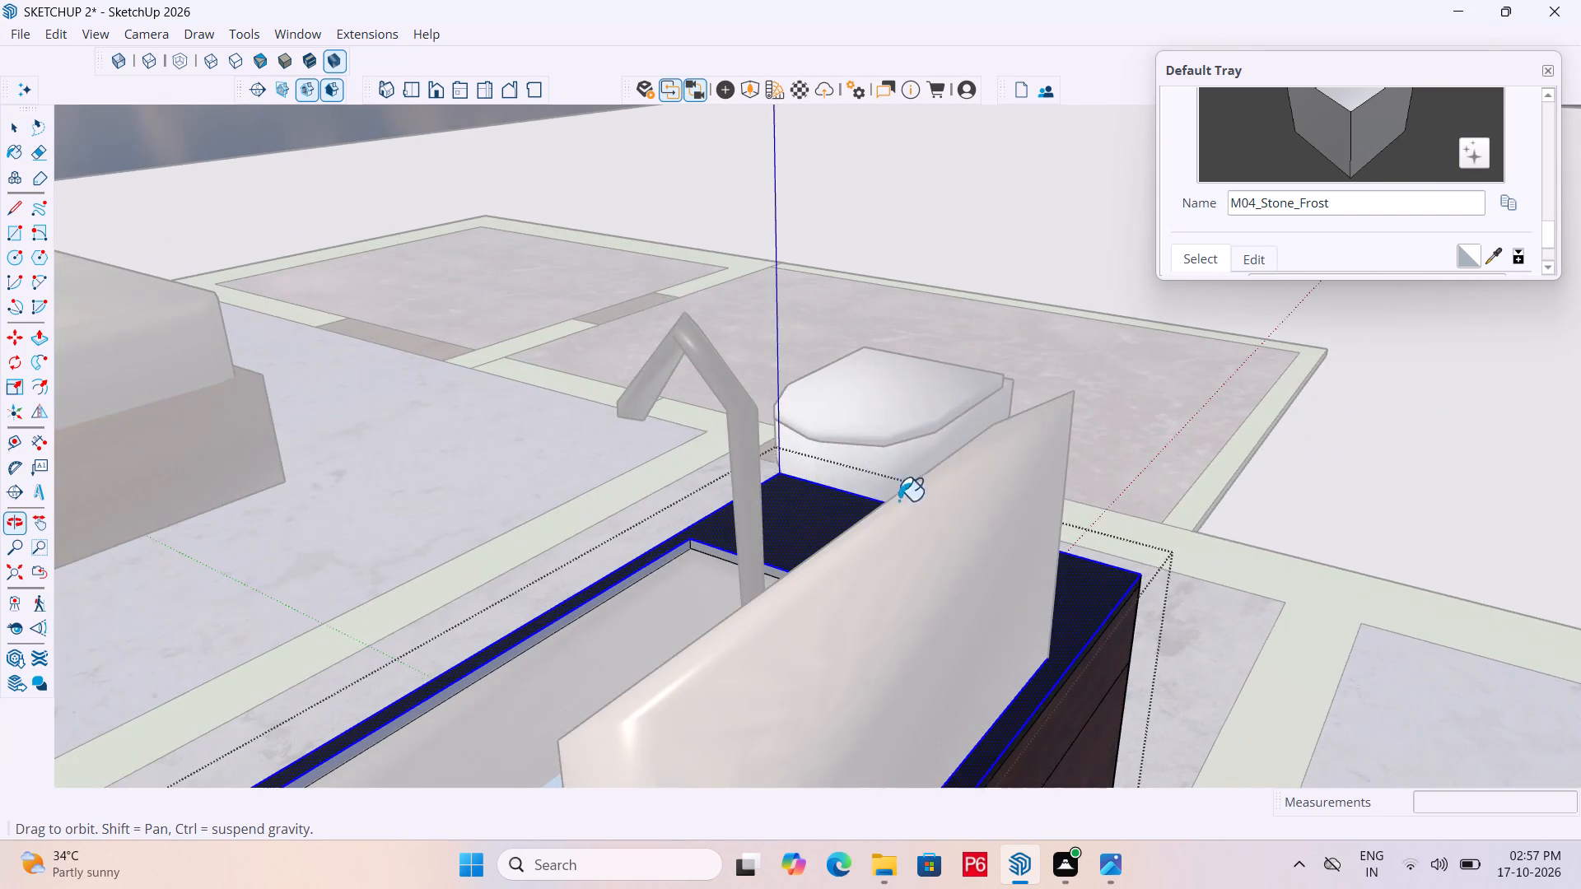
pyautogui.scroll(9, 632, 654)
pyautogui.click(618, 551)
pyautogui.scroll(-5, 764, 389)
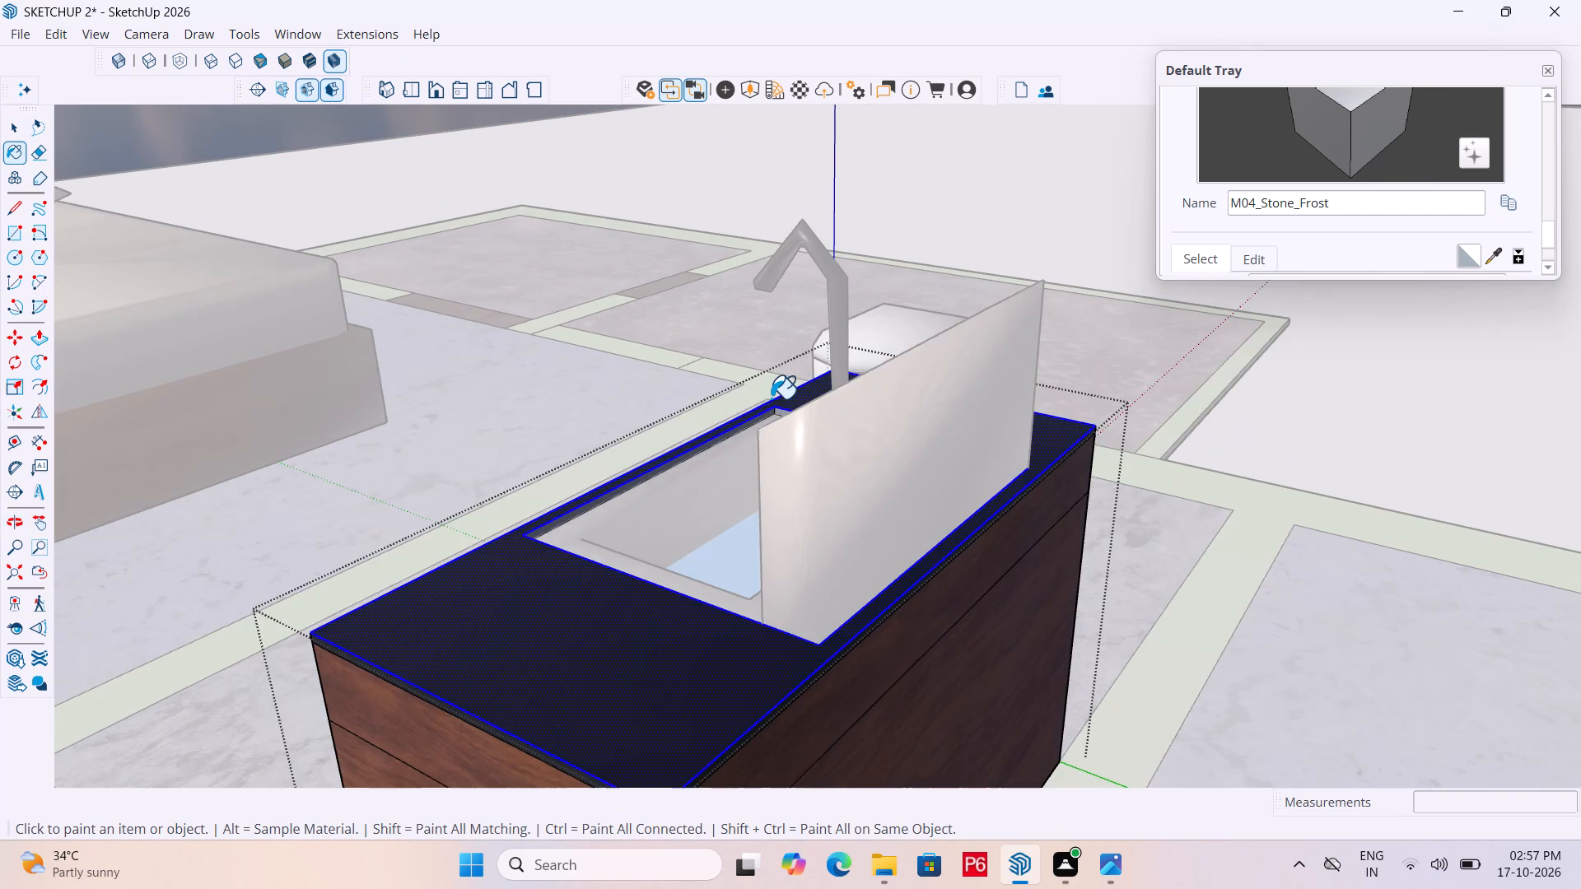
pyautogui.scroll(-3, 771, 398)
pyautogui.moveTo(599, 537); pyautogui.dragTo(1292, 569, button='middle')
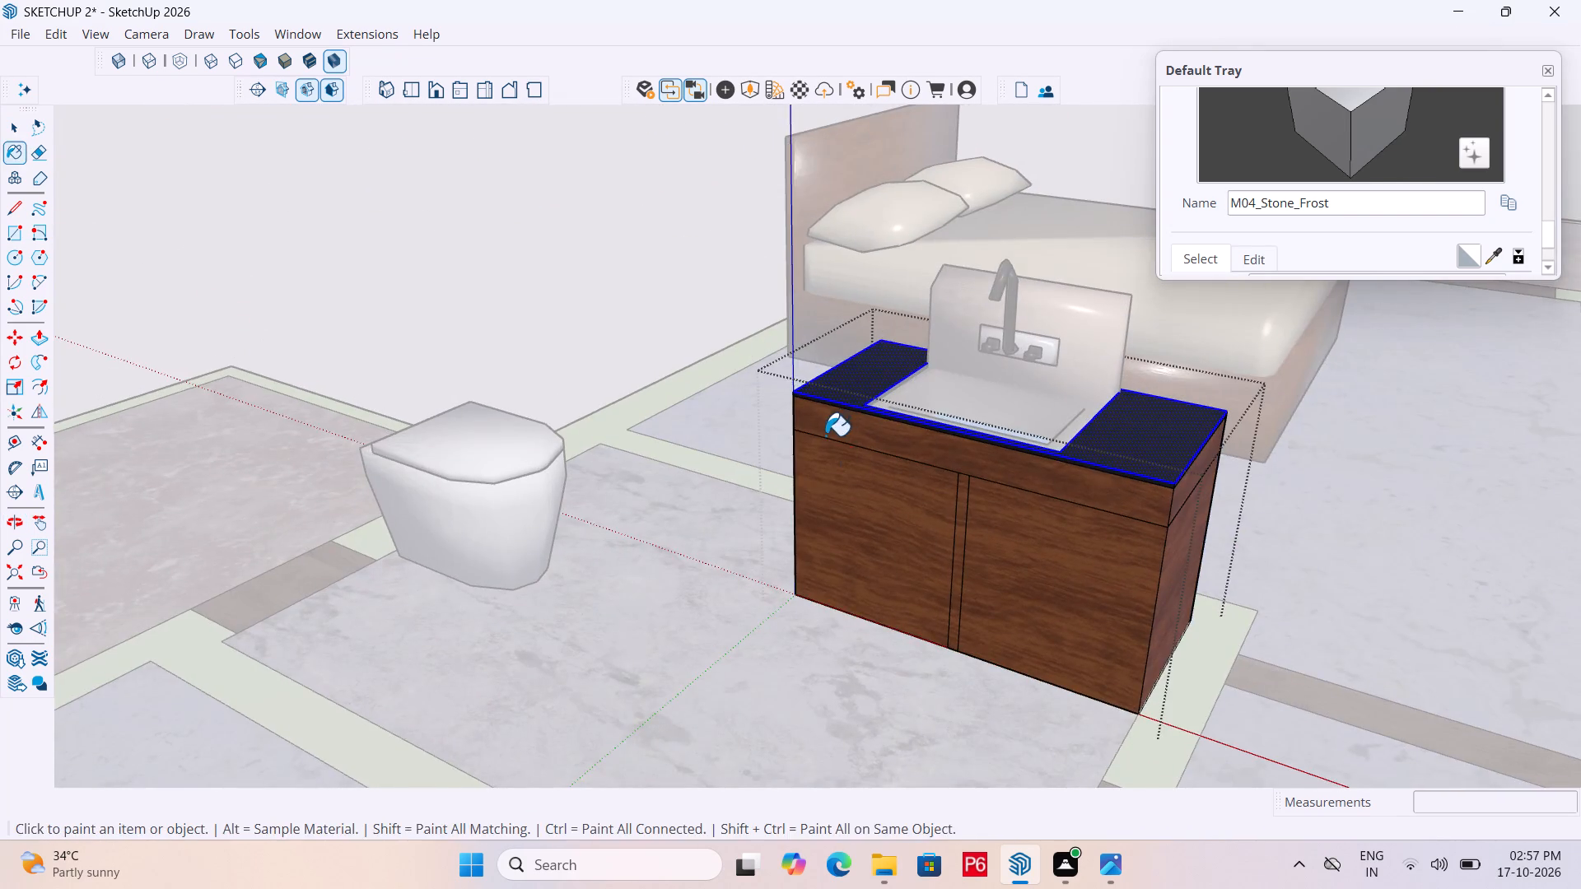
pyautogui.moveTo(824, 435); pyautogui.dragTo(1580, 464, button='middle')
pyautogui.scroll(13, 950, 252)
pyautogui.click(858, 358)
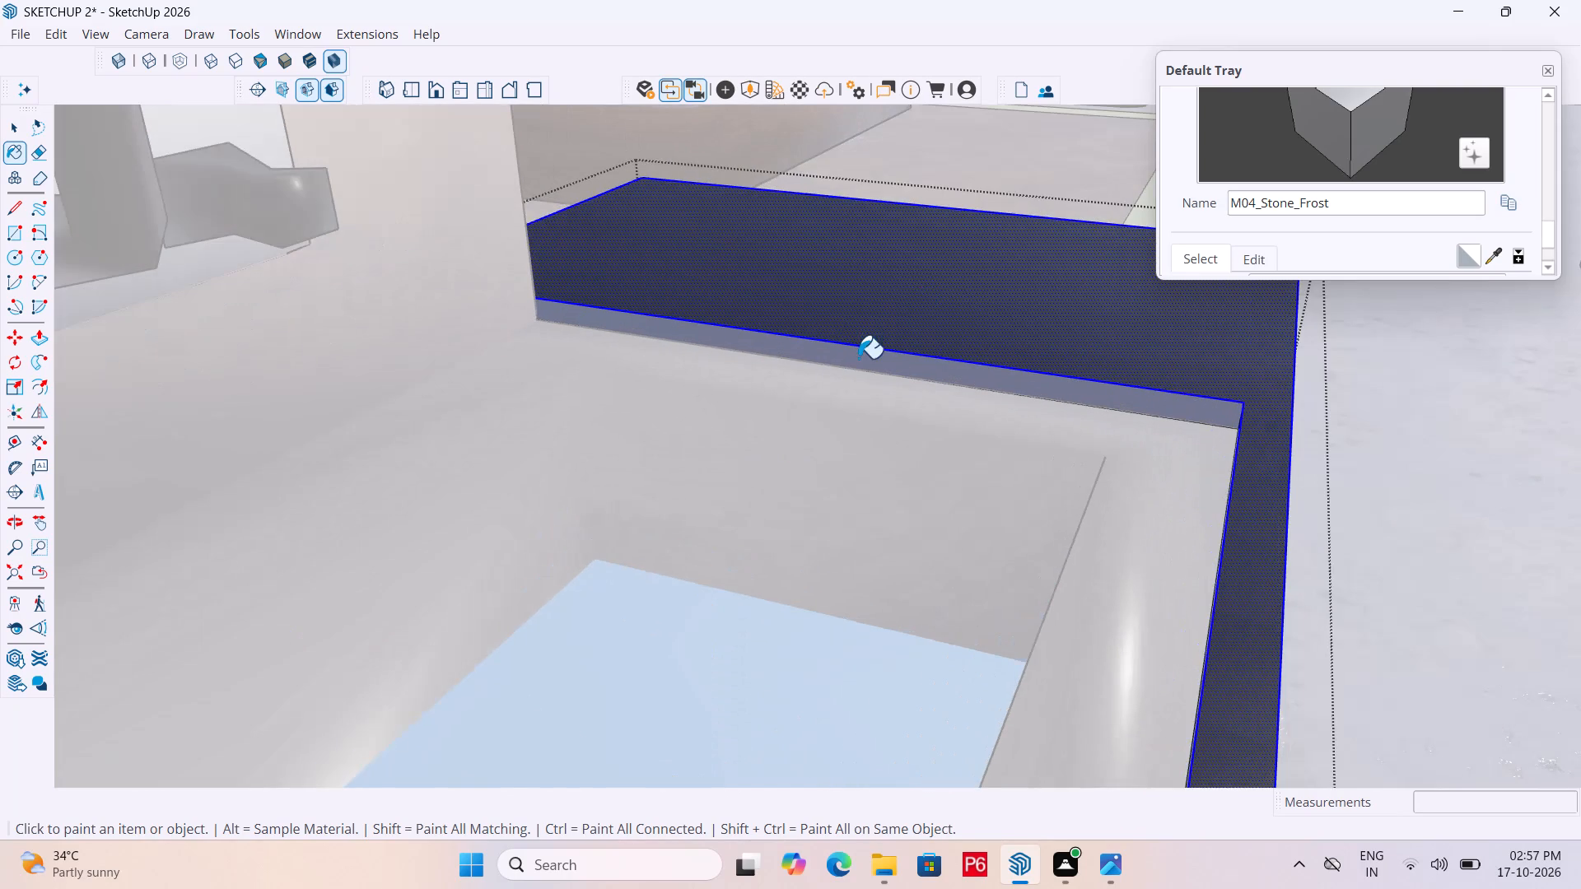
# Save the model with the painted cutout edges.
pyautogui.scroll(-12, 772, 289)
pyautogui.hotkey('ctrl', 's')
pyautogui.keyDown('ctrl'); pyautogui.scroll(-1, 791, 278); pyautogui.keyUp('ctrl')
pyautogui.hotkey('ctrl', 's')
pyautogui.hotkey('ctrl', 's')
pyautogui.hotkey('ctrl', 's')
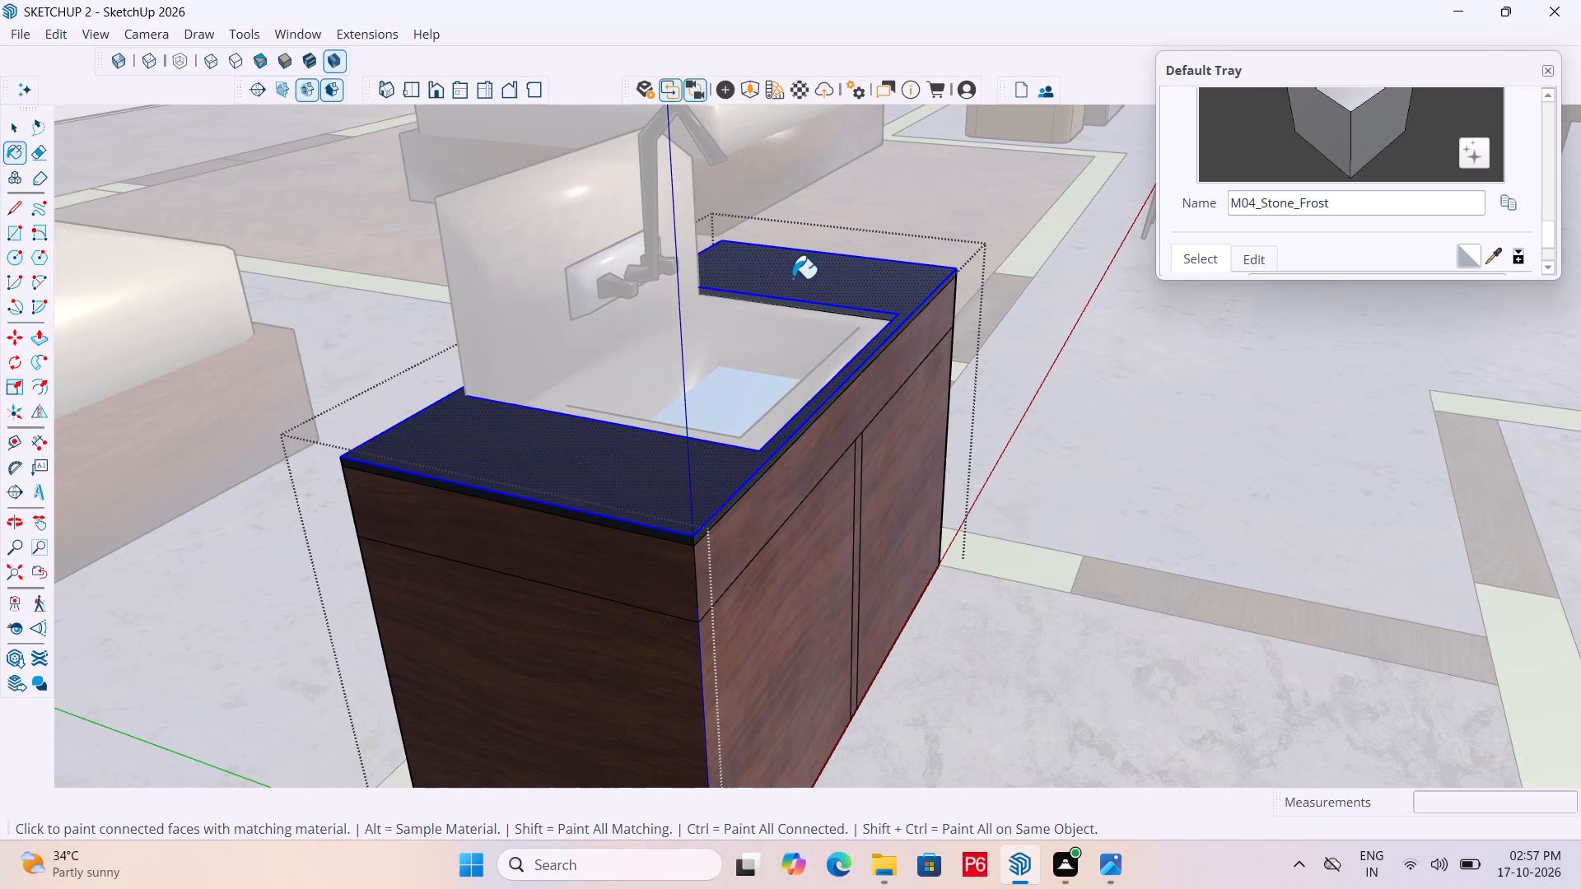
pyautogui.hotkey('ctrl', 's')
pyautogui.hotkey('ctrl', 's')
pyautogui.hotkey('ctrl', 's')
# Close the vanity cabinet group and save the model again.
pyautogui.scroll(-4, 641, 314)
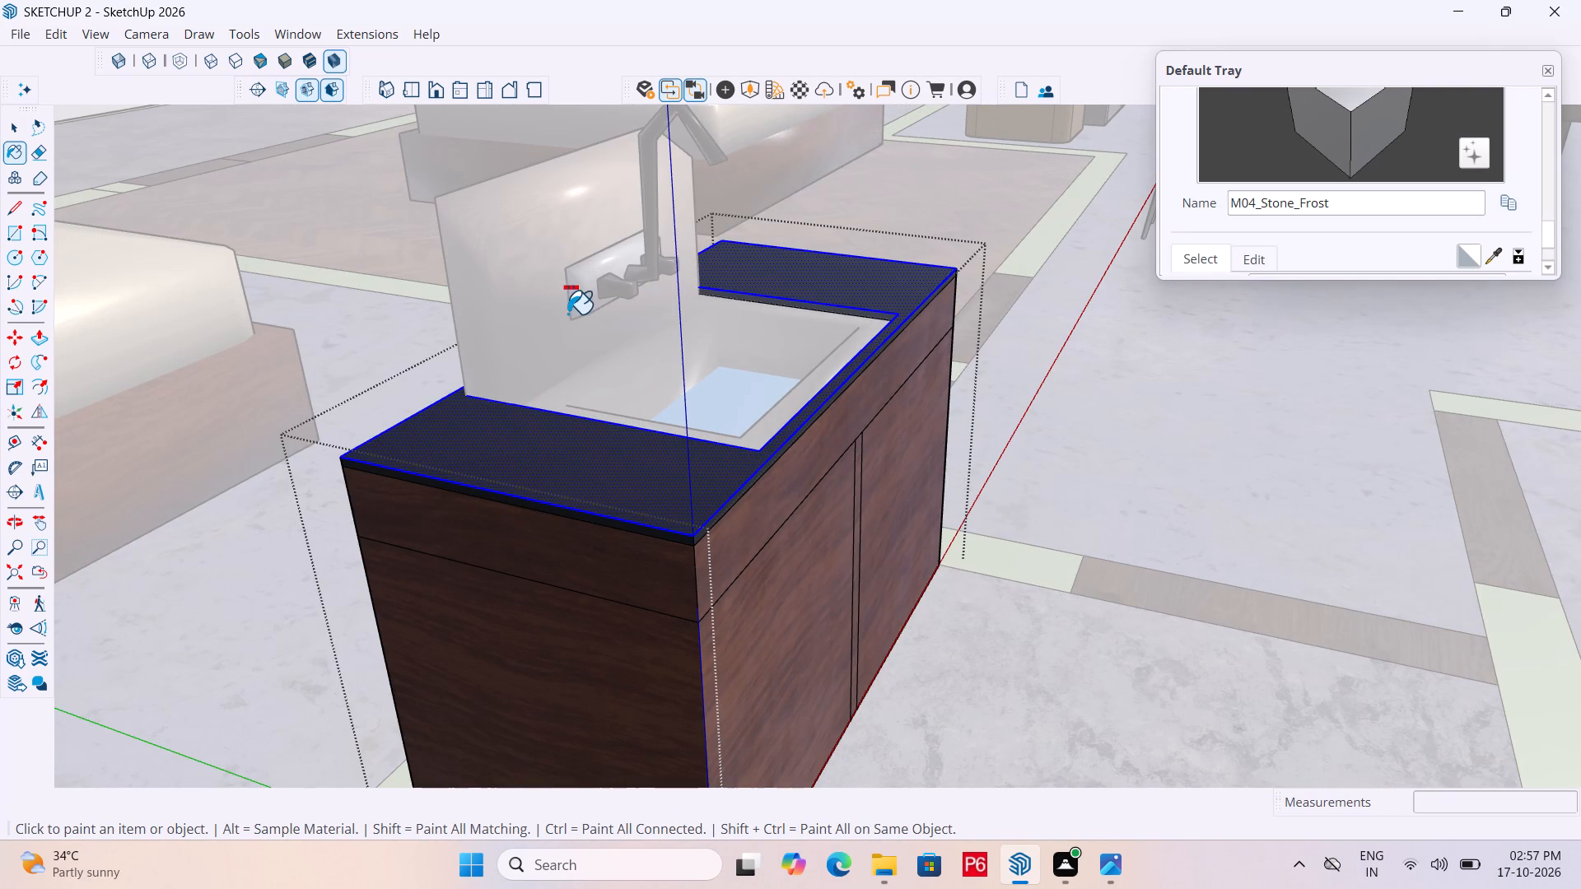
pyautogui.scroll(-5, 554, 316)
pyautogui.press('space')
pyautogui.scroll(-5, 431, 362)
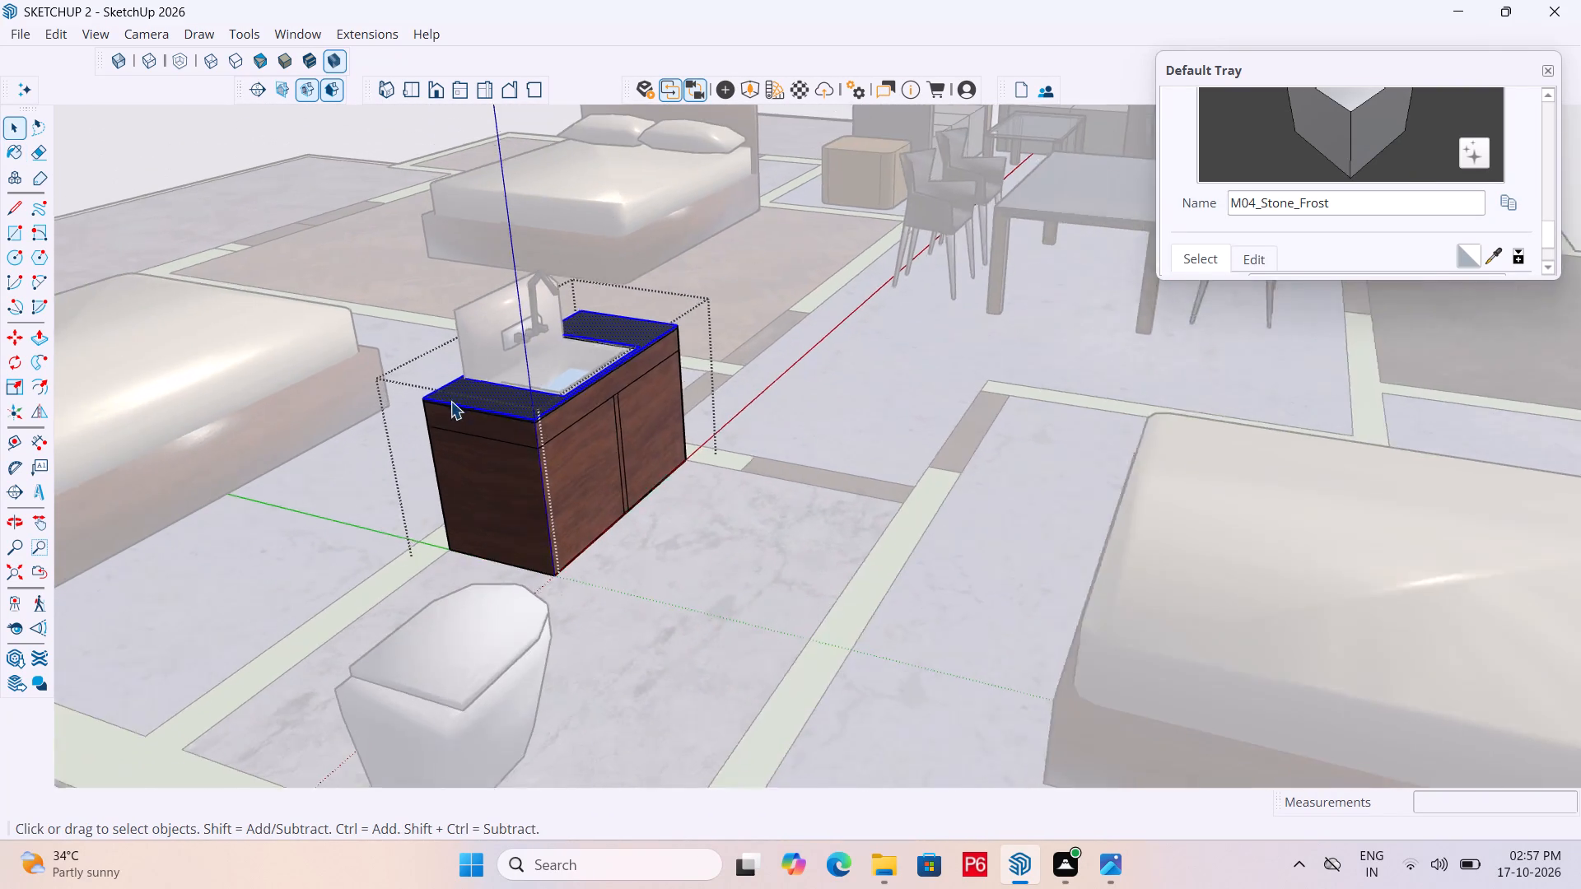
pyautogui.scroll(-8, 450, 401)
pyautogui.moveTo(705, 394); pyautogui.dragTo(163, 427, button='middle')
pyautogui.click(228, 227)
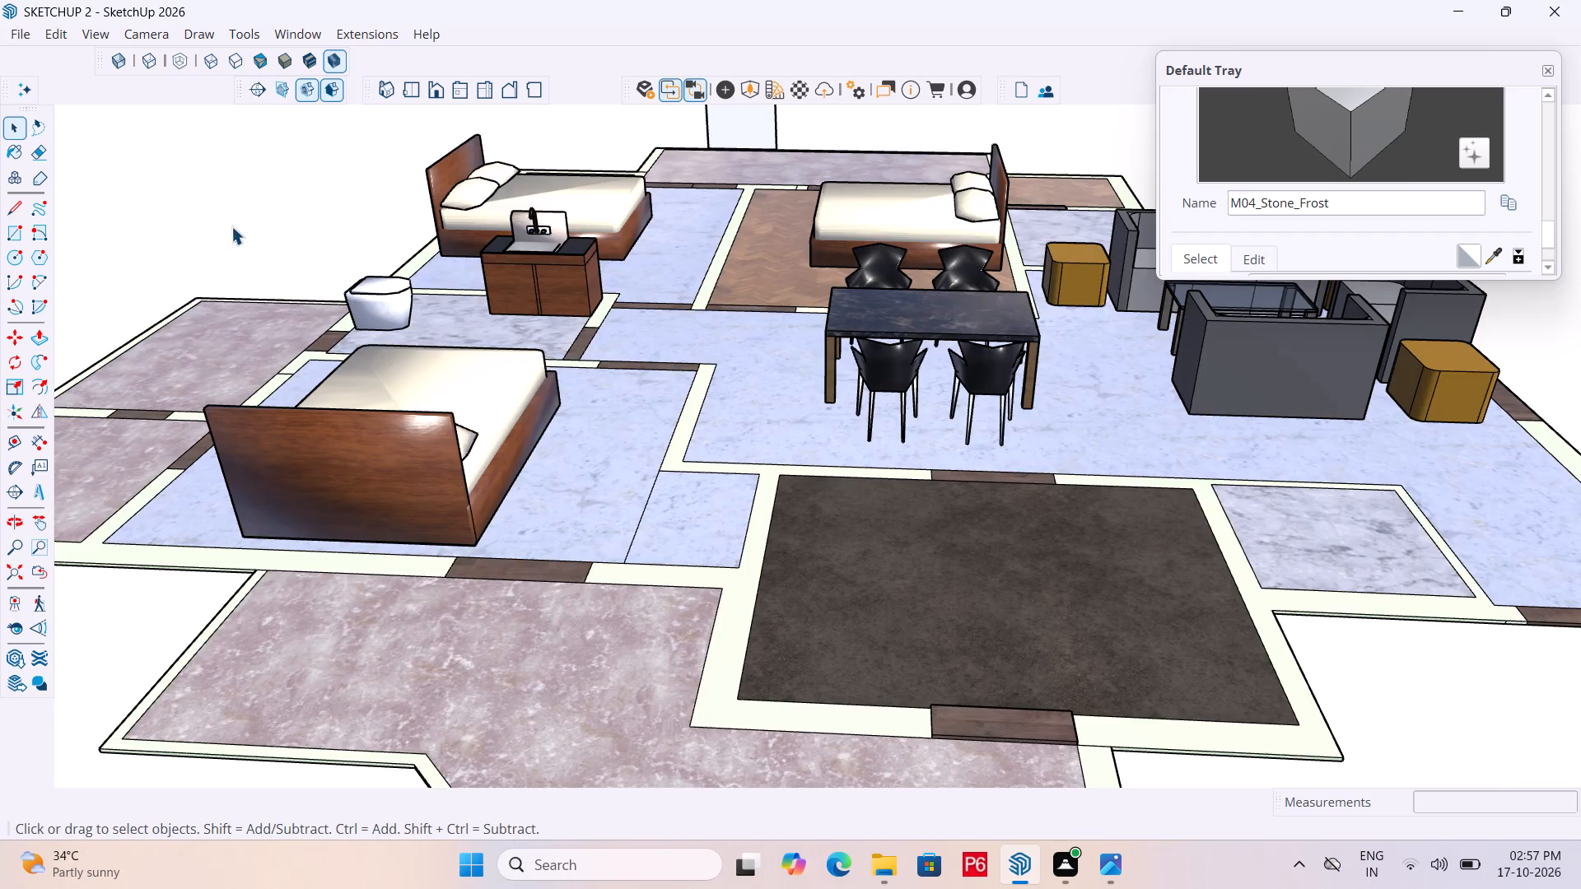
pyautogui.scroll(6, 446, 216)
pyautogui.hotkey('ctrl', 's')
pyautogui.hotkey('ctrl', 's')
pyautogui.hotkey('ctrl', 's')
pyautogui.hotkey('ctrl', 's')
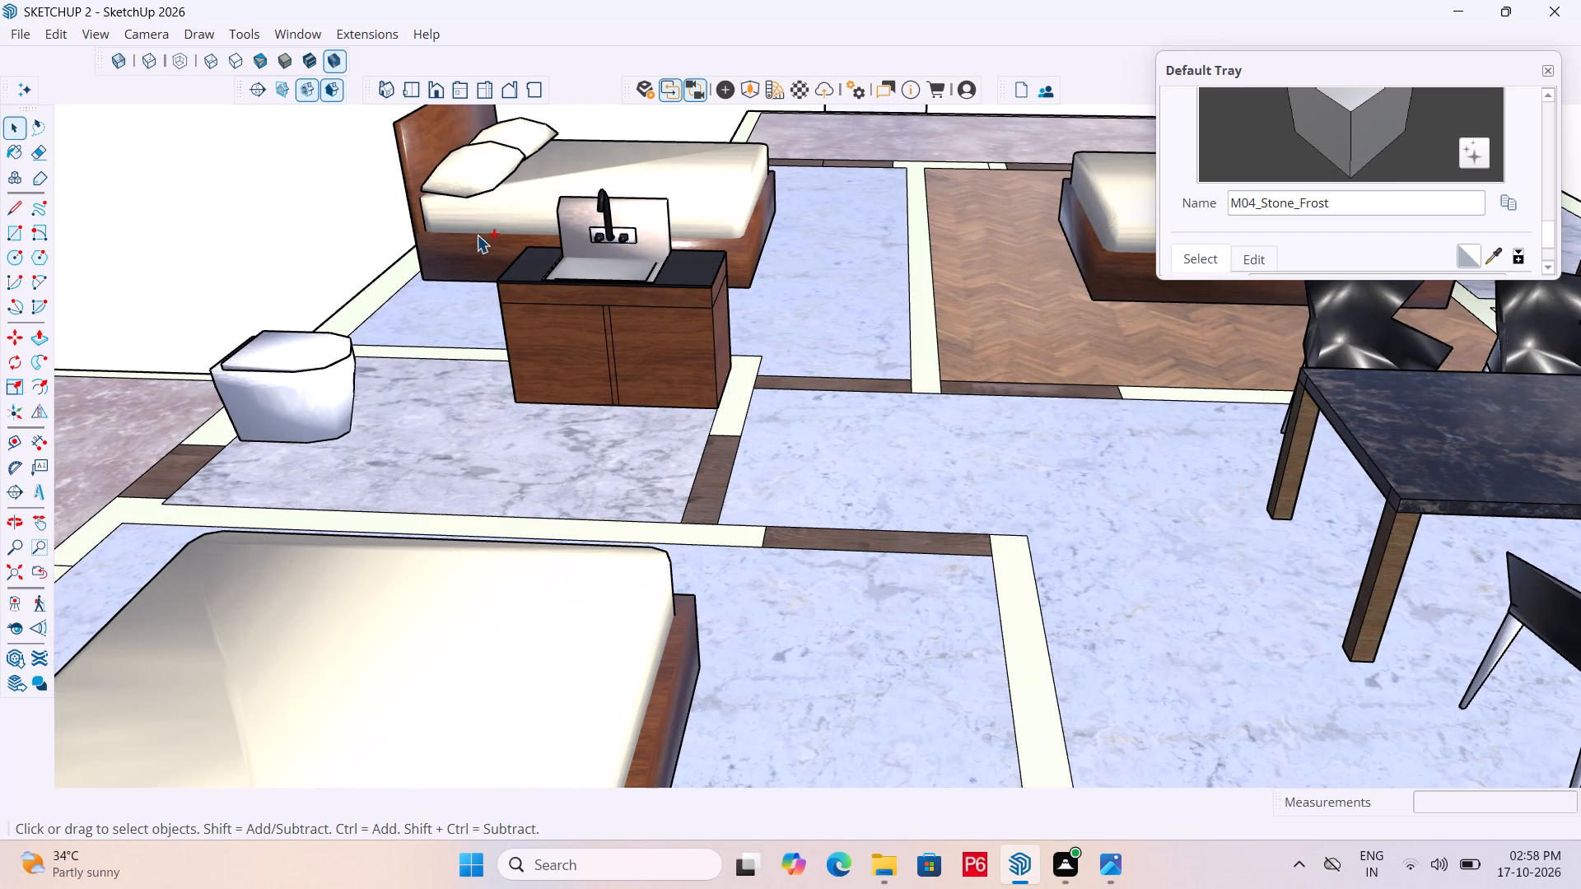
pyautogui.hotkey('ctrl', 's')
pyautogui.hotkey('ctrl', 's')
pyautogui.hotkey('ctrl', 's')
# Paint the narrow vertical strip between the two vanity cabinet doors with M09_Shadow_Night and close the group.
pyautogui.scroll(11, 637, 335)
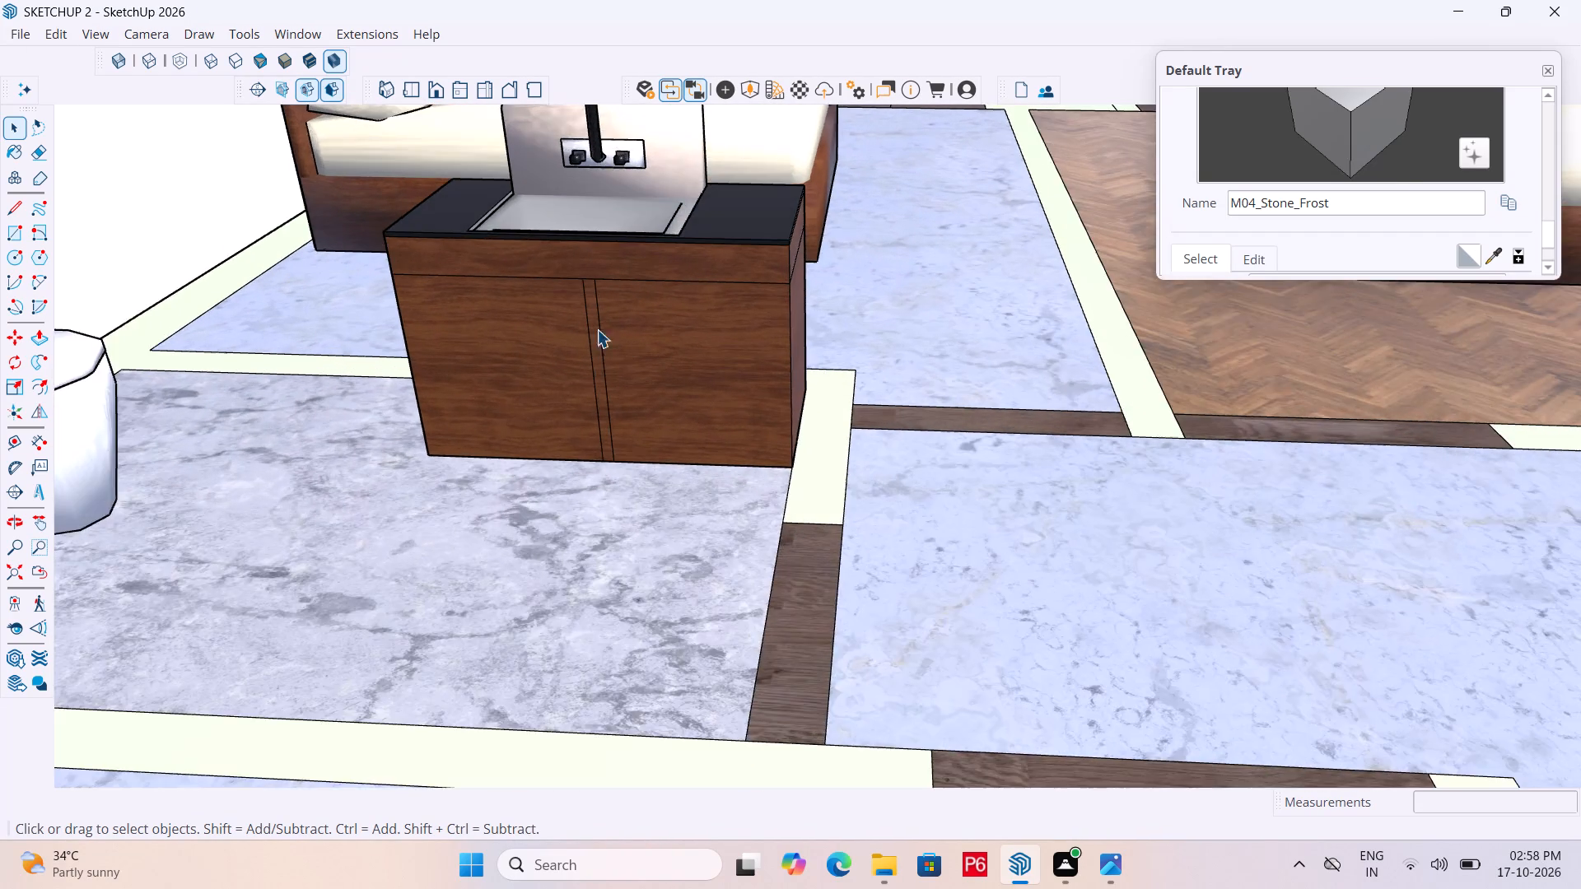
pyautogui.scroll(6, 590, 328)
pyautogui.moveTo(590, 328); pyautogui.dragTo(599, 292, button='middle')
pyautogui.scroll(4, 599, 292)
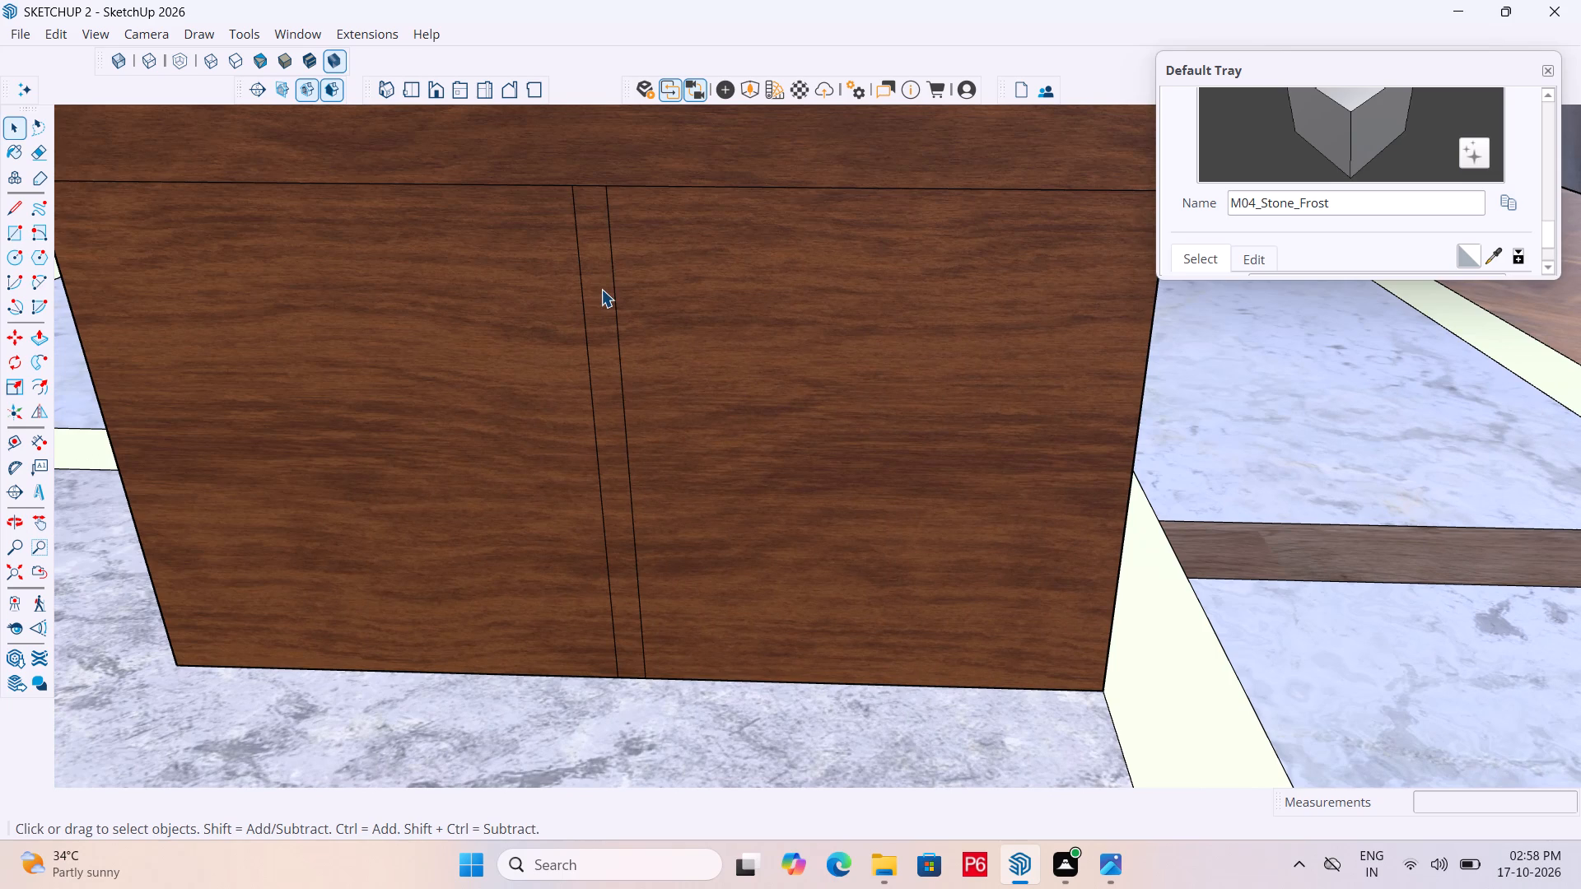
pyautogui.click(599, 254)
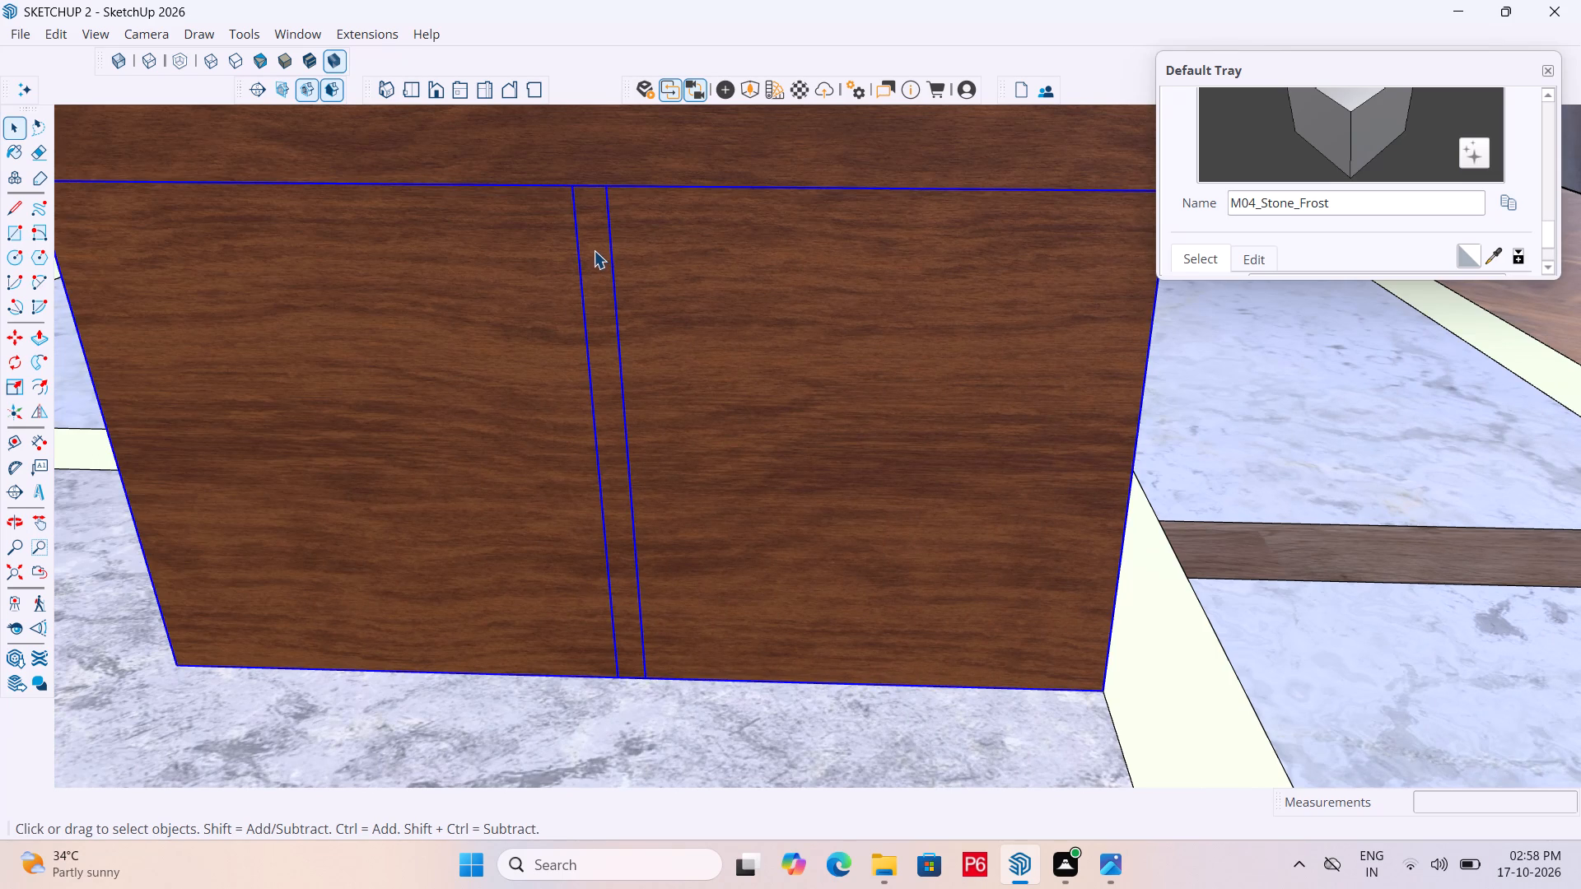
pyautogui.doubleClick(594, 250)
pyautogui.click(588, 236)
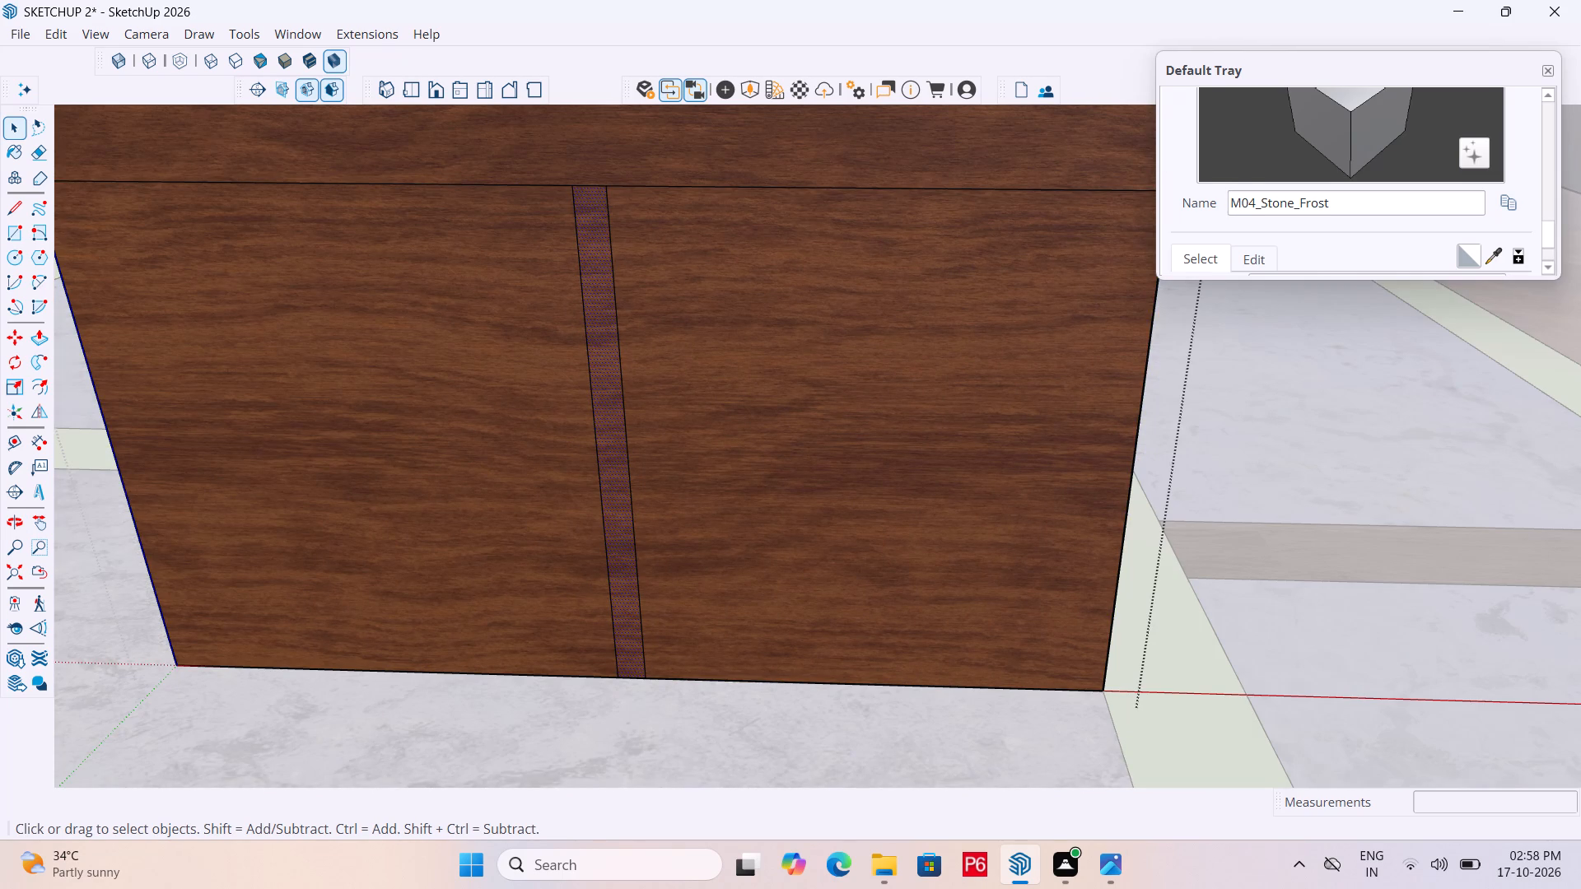
pyautogui.scroll(-3, 1296, 202)
pyautogui.click(1270, 218)
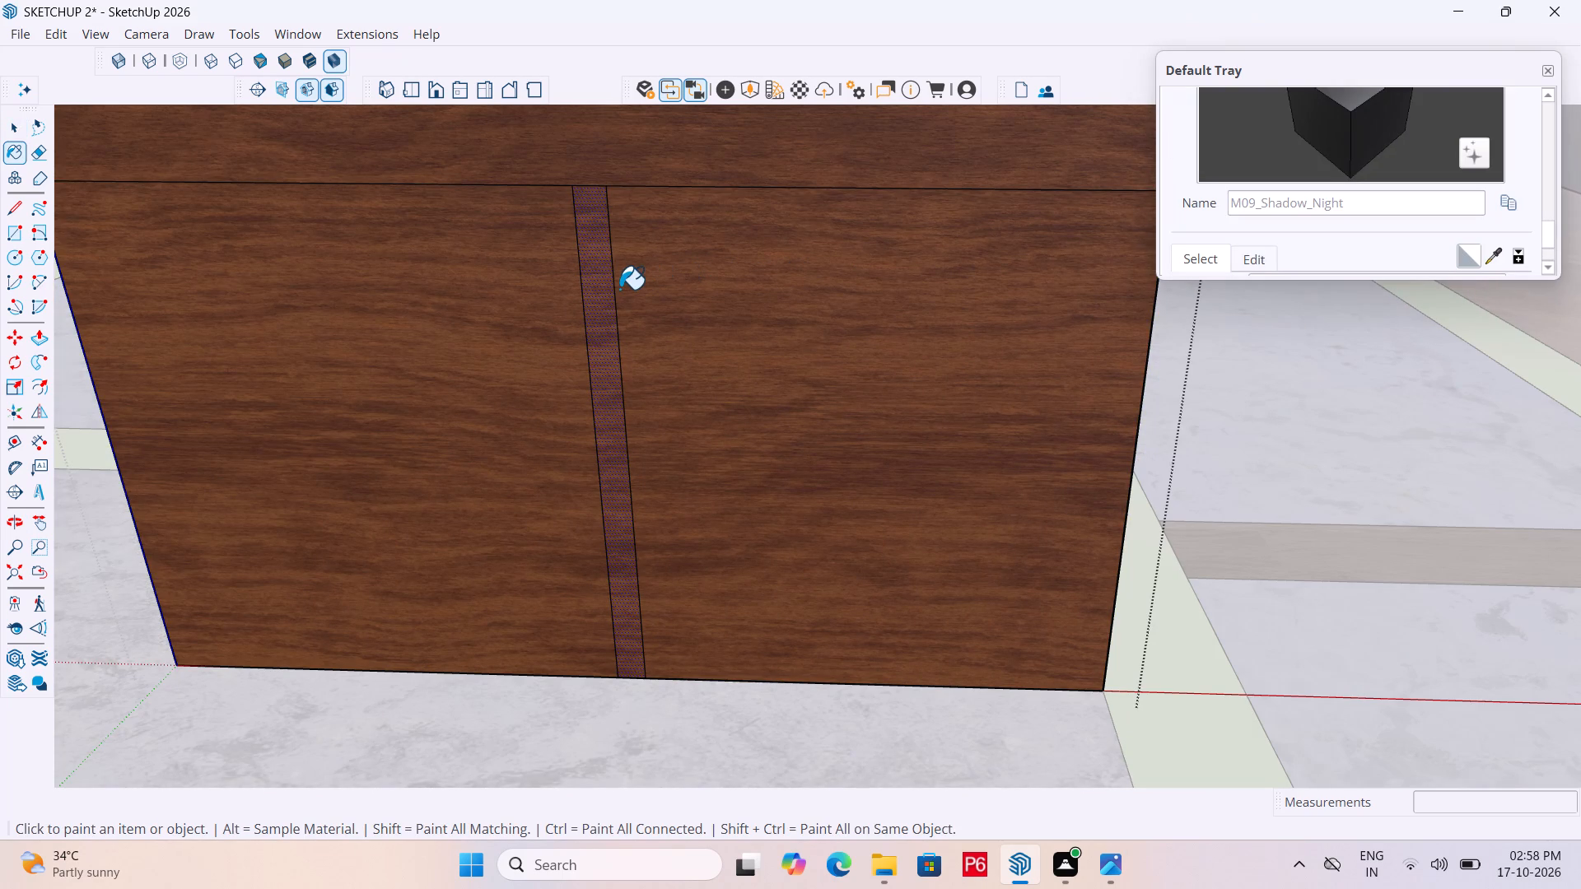
pyautogui.click(596, 289)
pyautogui.scroll(-6, 431, 284)
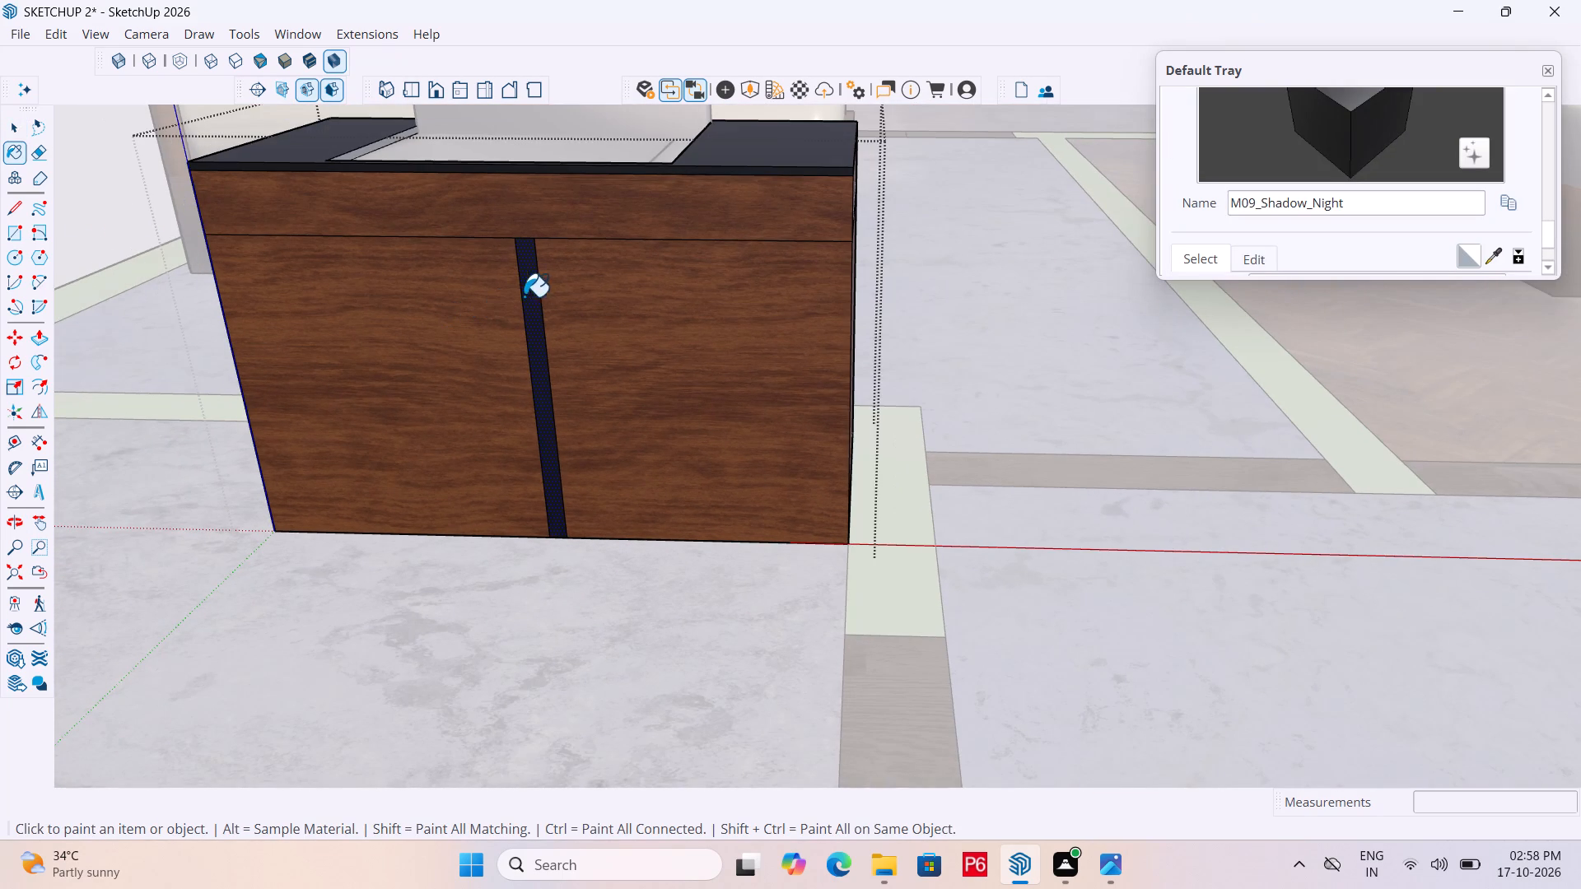
pyautogui.press('space')
pyautogui.click(114, 191)
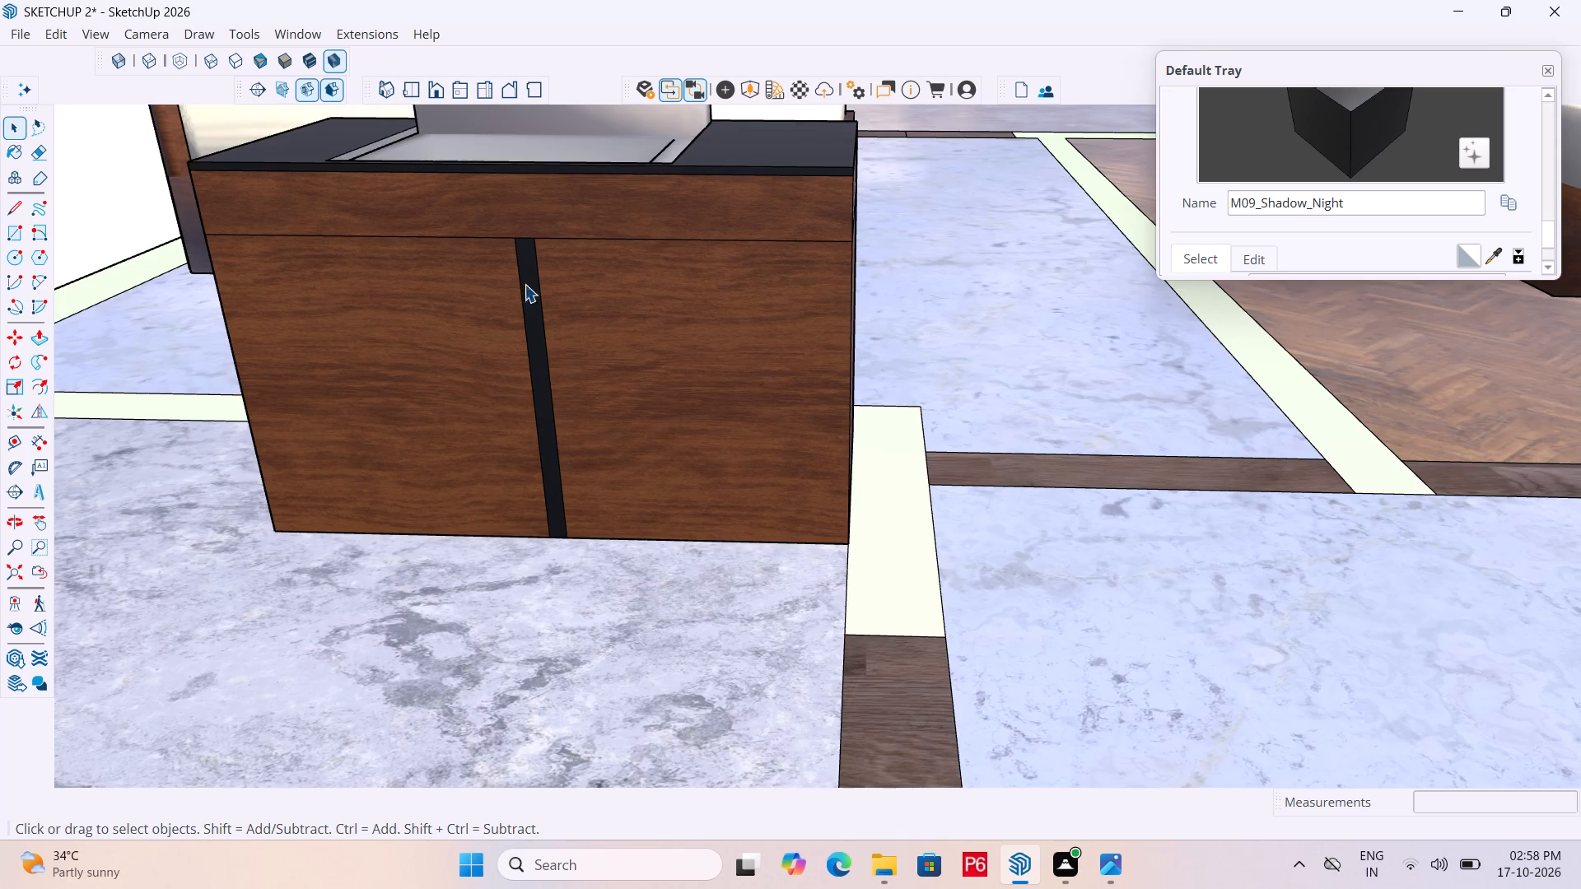
# Open the vanity cabinet group and draw a narrow upright handle rectangle on the left-hand door, beside the dark strip.
pyautogui.scroll(5, 553, 308)
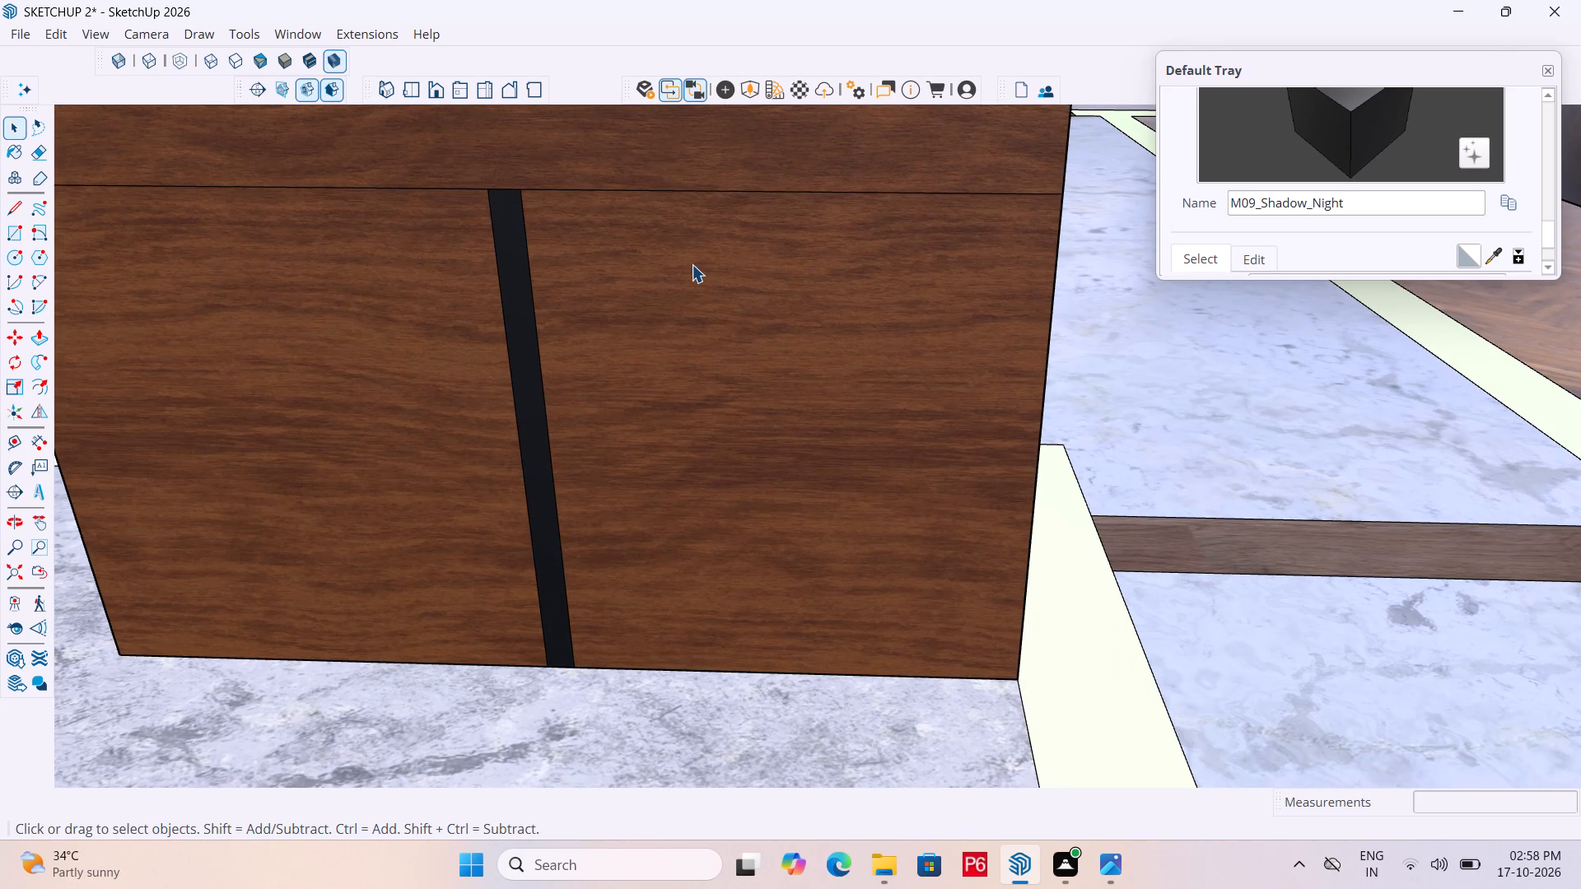
pyautogui.doubleClick(692, 264)
pyautogui.scroll(-2, 730, 292)
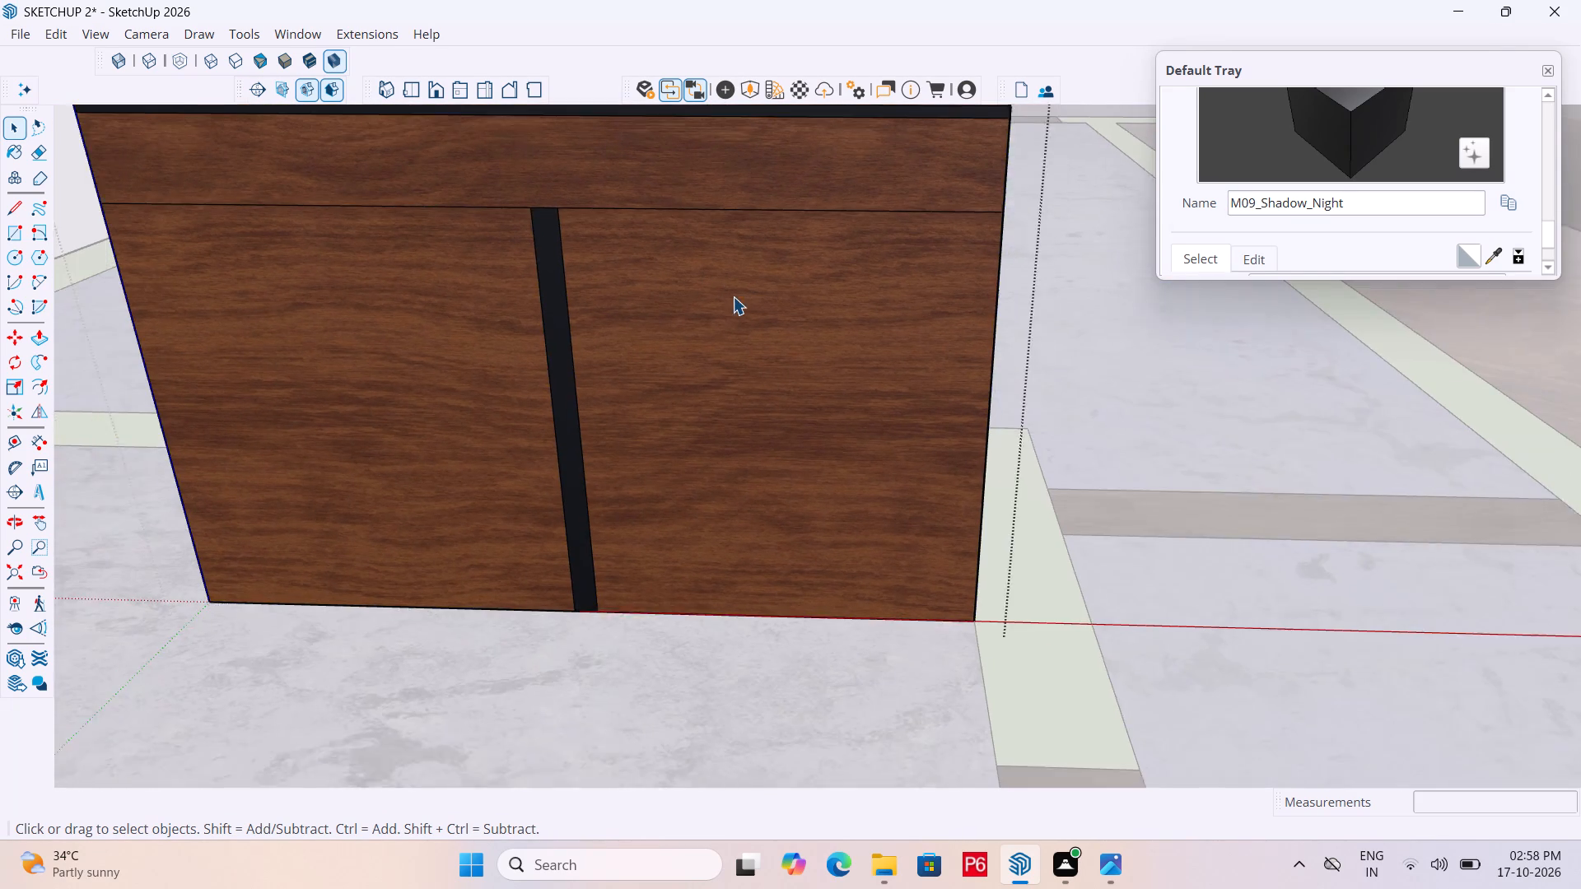
pyautogui.scroll(-1, 733, 296)
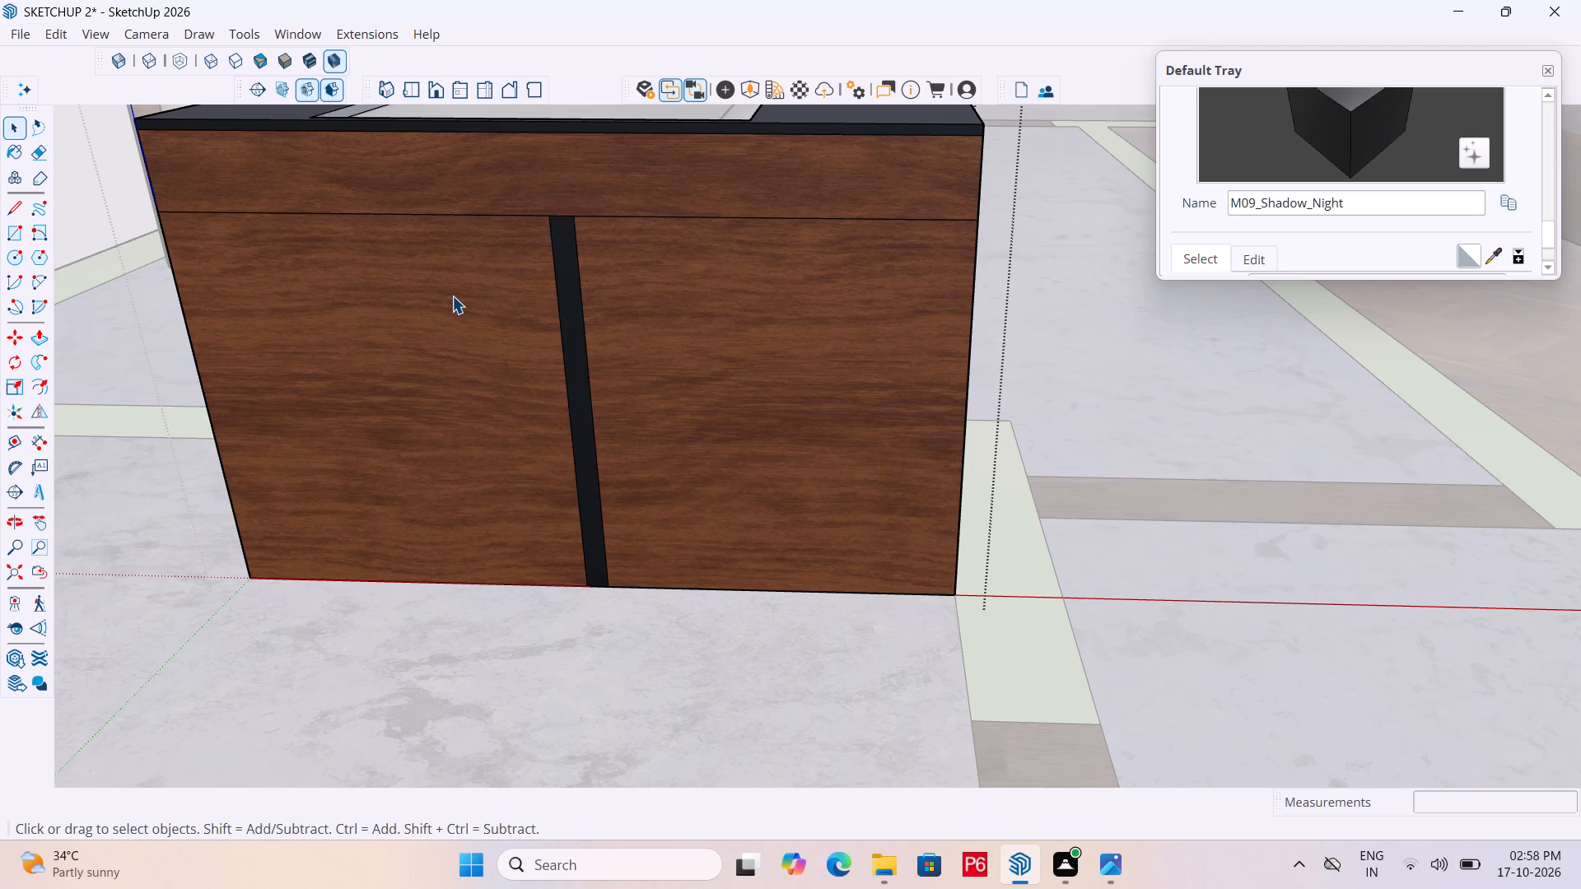
pyautogui.press('r')
pyautogui.scroll(2, 526, 359)
pyautogui.click(506, 323)
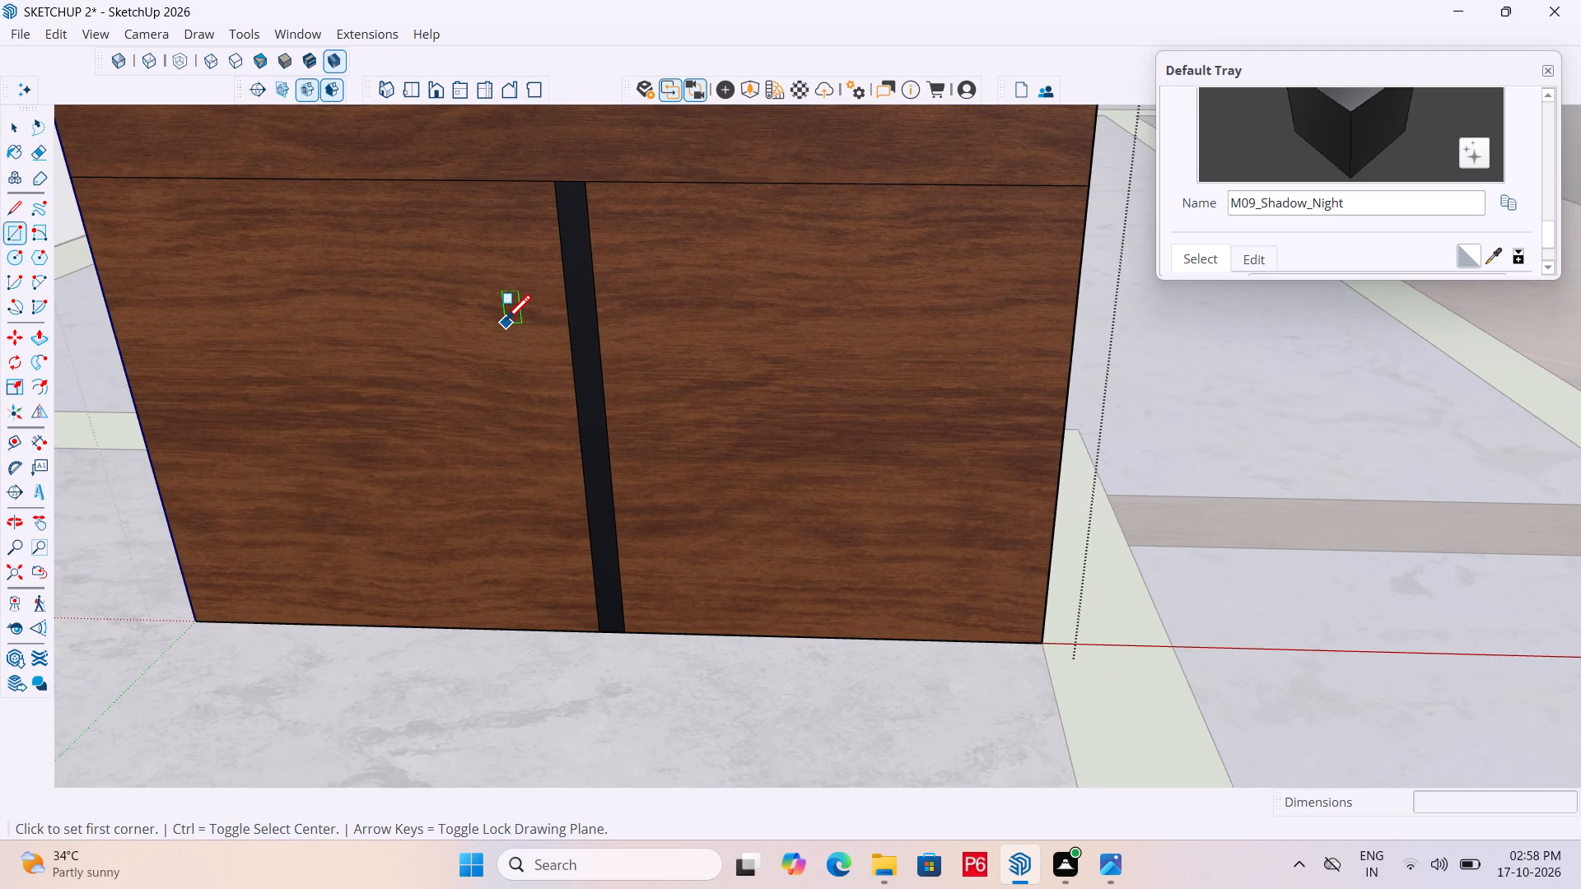
pyautogui.click(543, 412)
pyautogui.press('space')
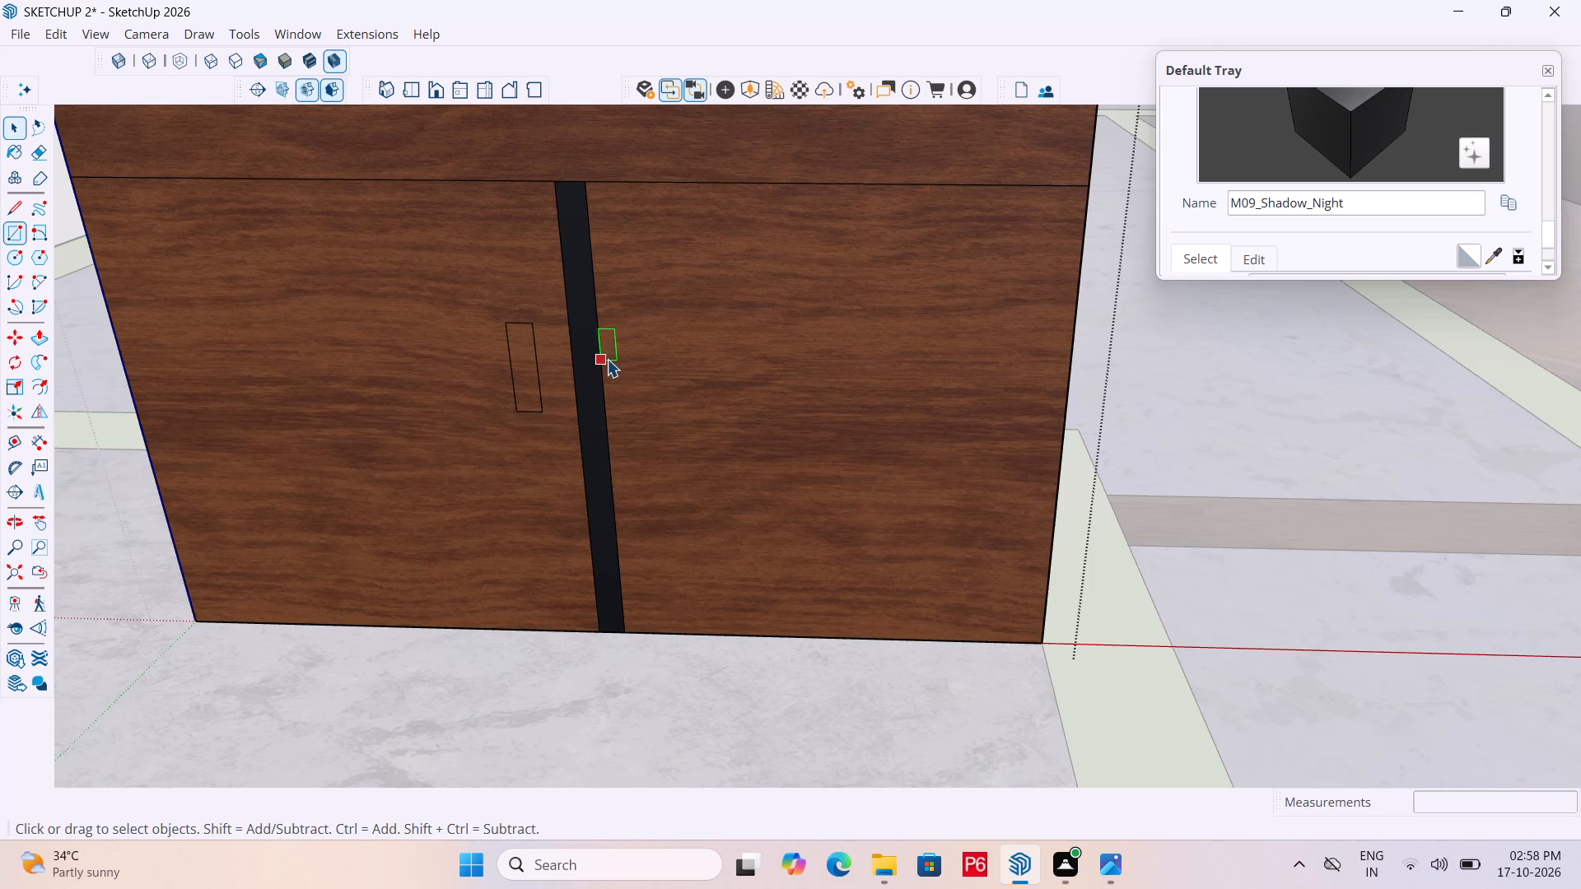
# Make the handle rectangle's face and edges into a group.
pyautogui.click(535, 407)
pyautogui.doubleClick(535, 402)
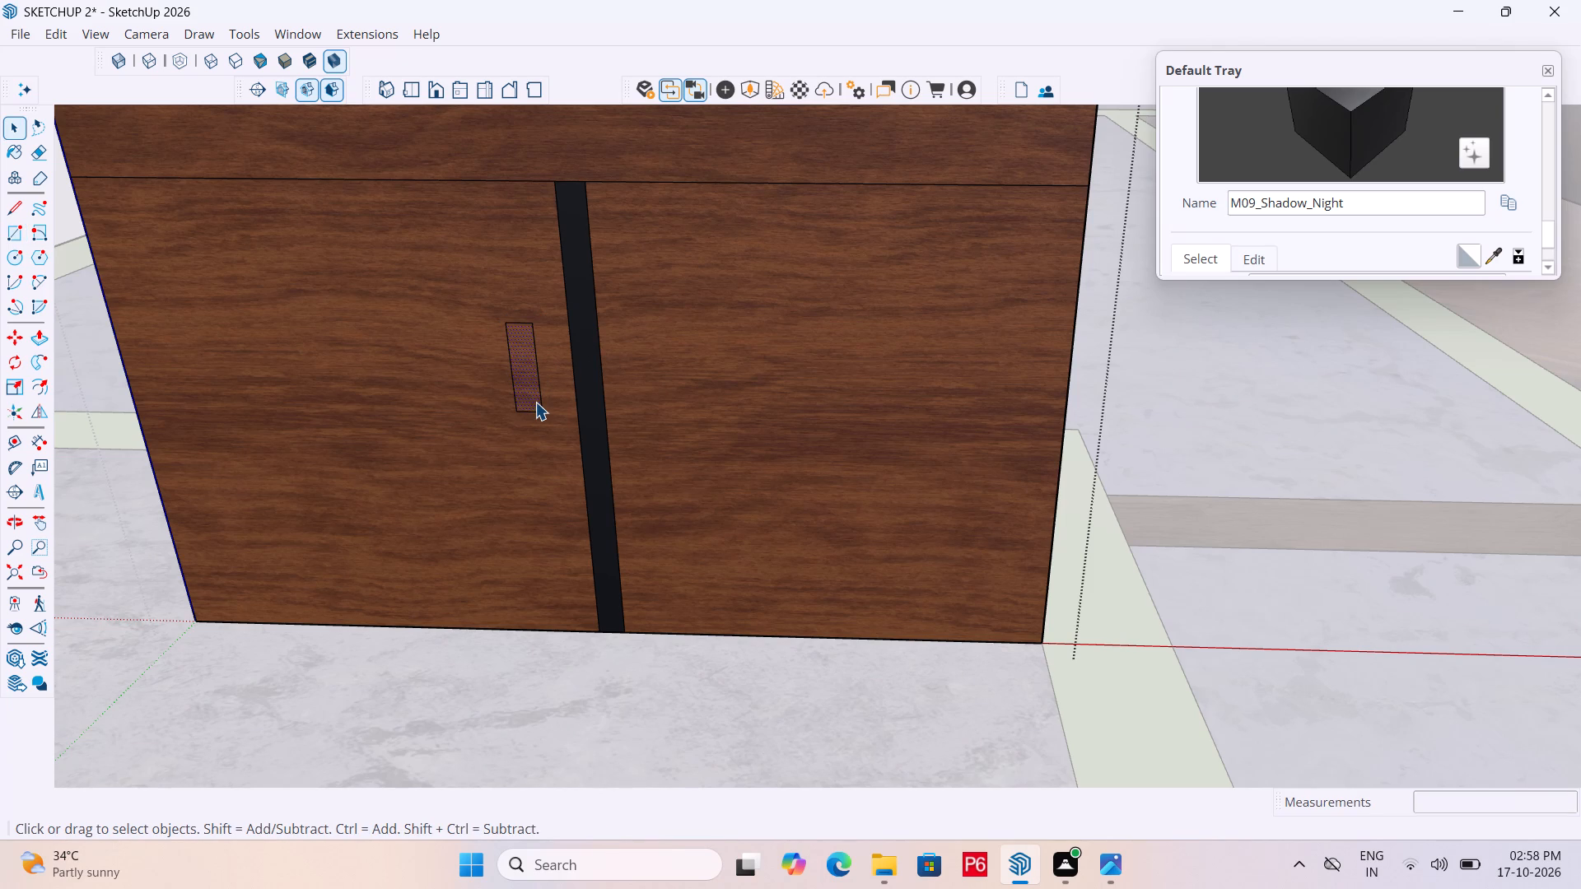
pyautogui.rightClick(535, 402)
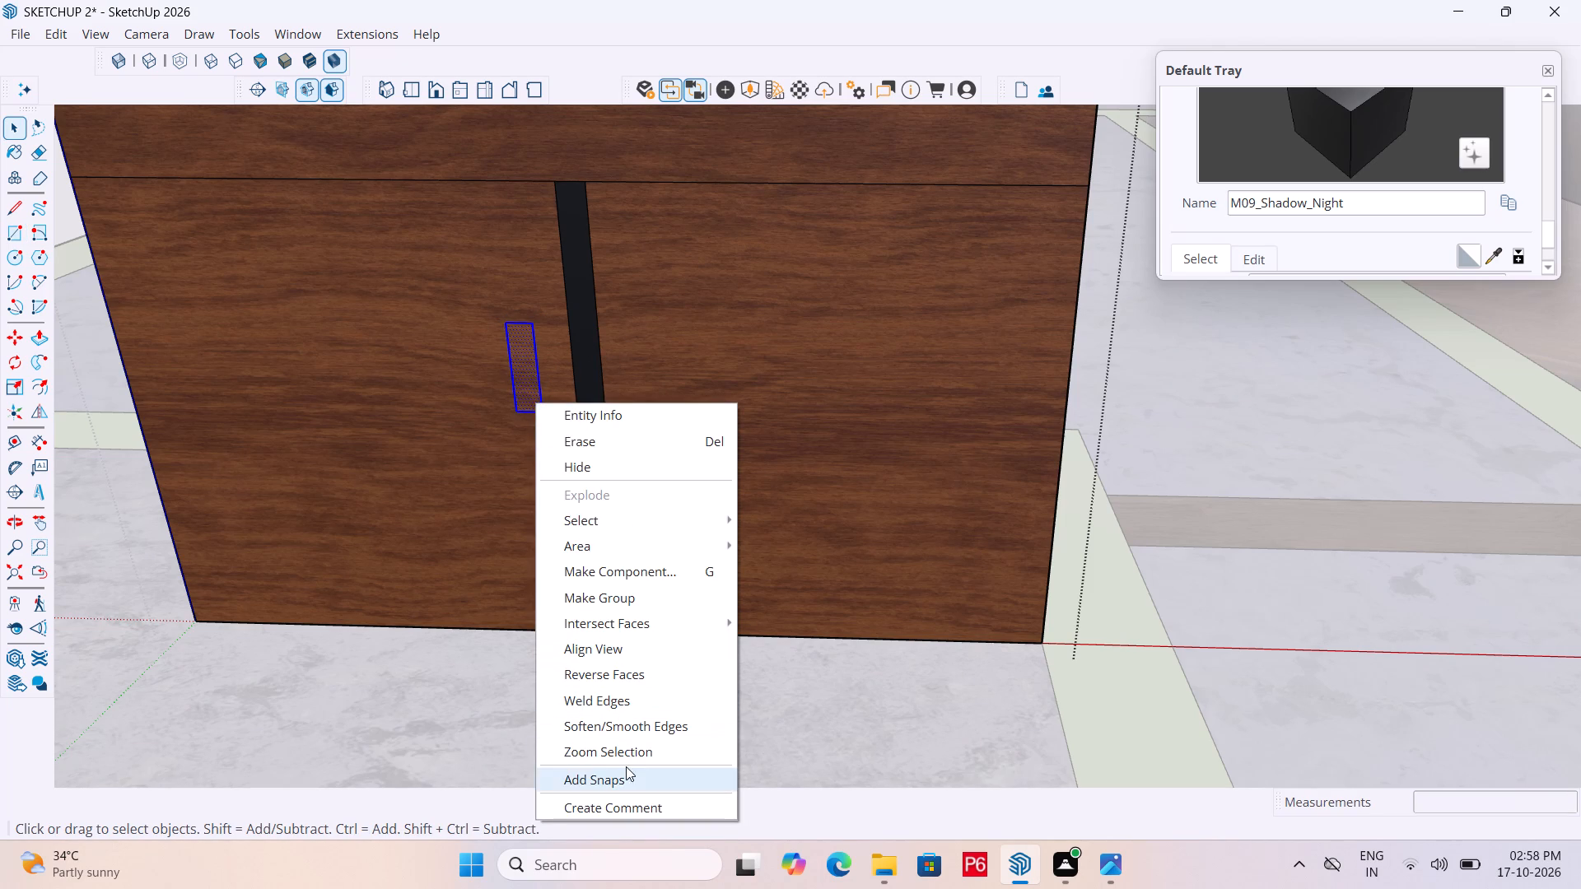
pyautogui.click(635, 603)
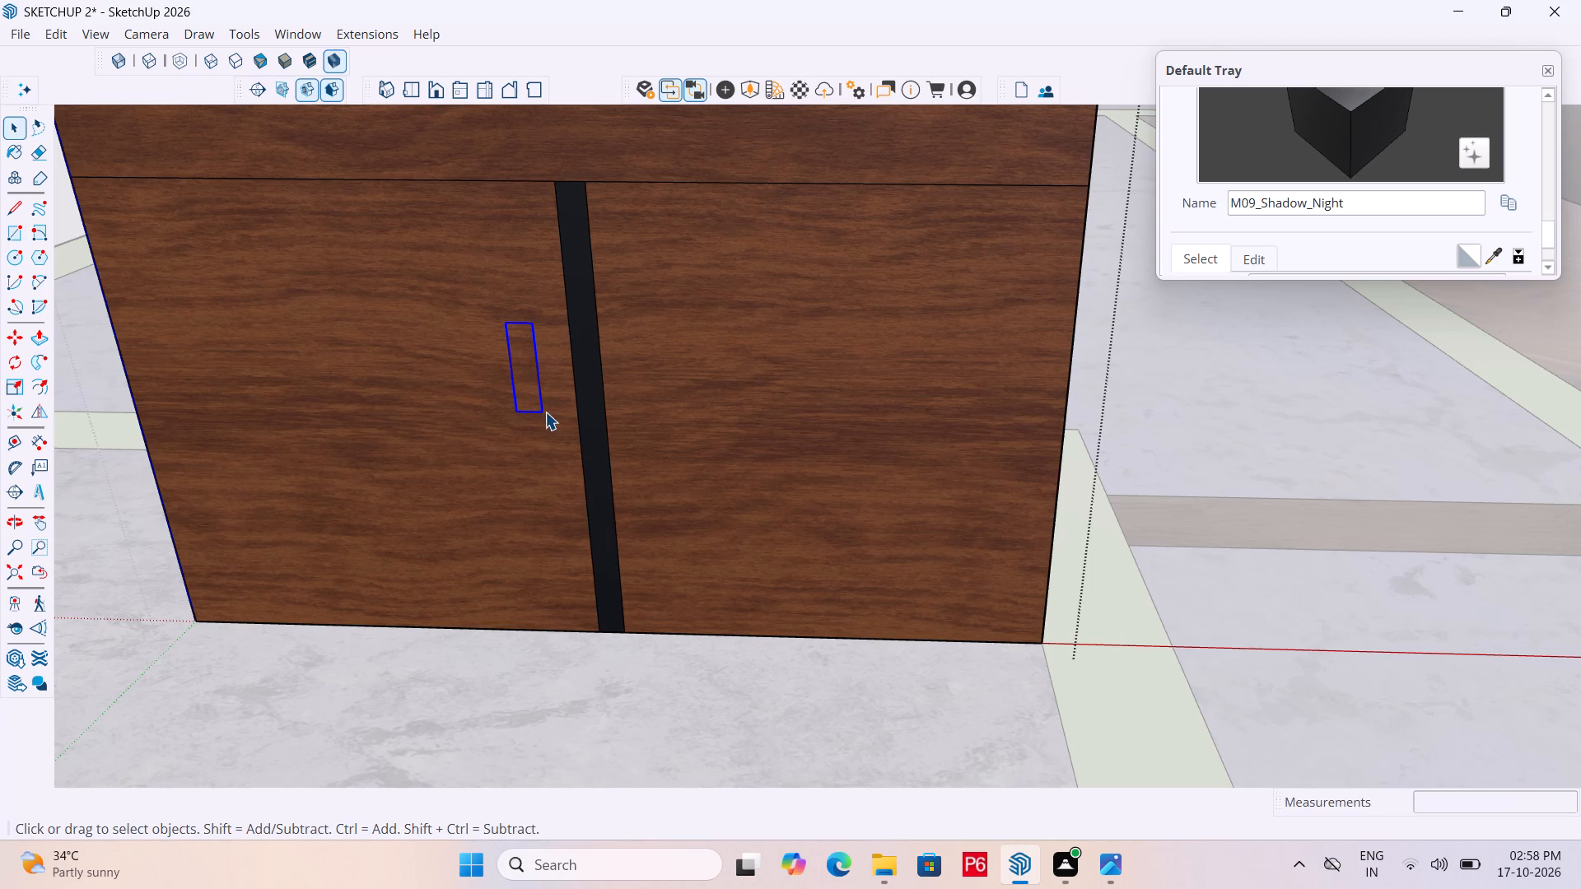
# Copy the handle rectangle group about 5 1/8" along the red axis onto the right-hand door.
pyautogui.press('m')
pyautogui.click(544, 412)
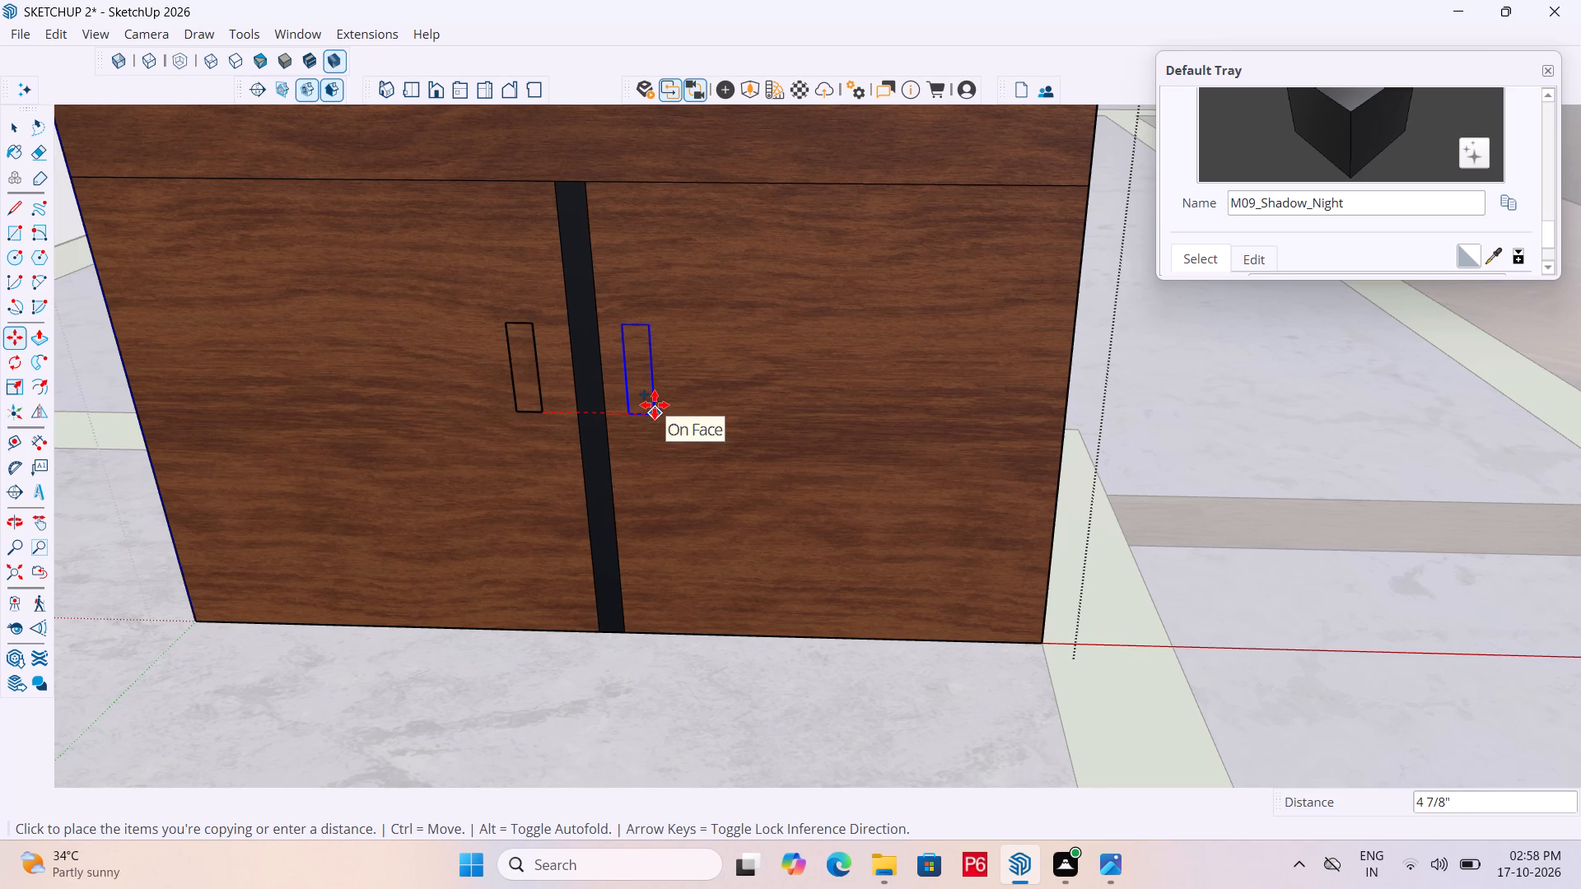
pyautogui.click(661, 403)
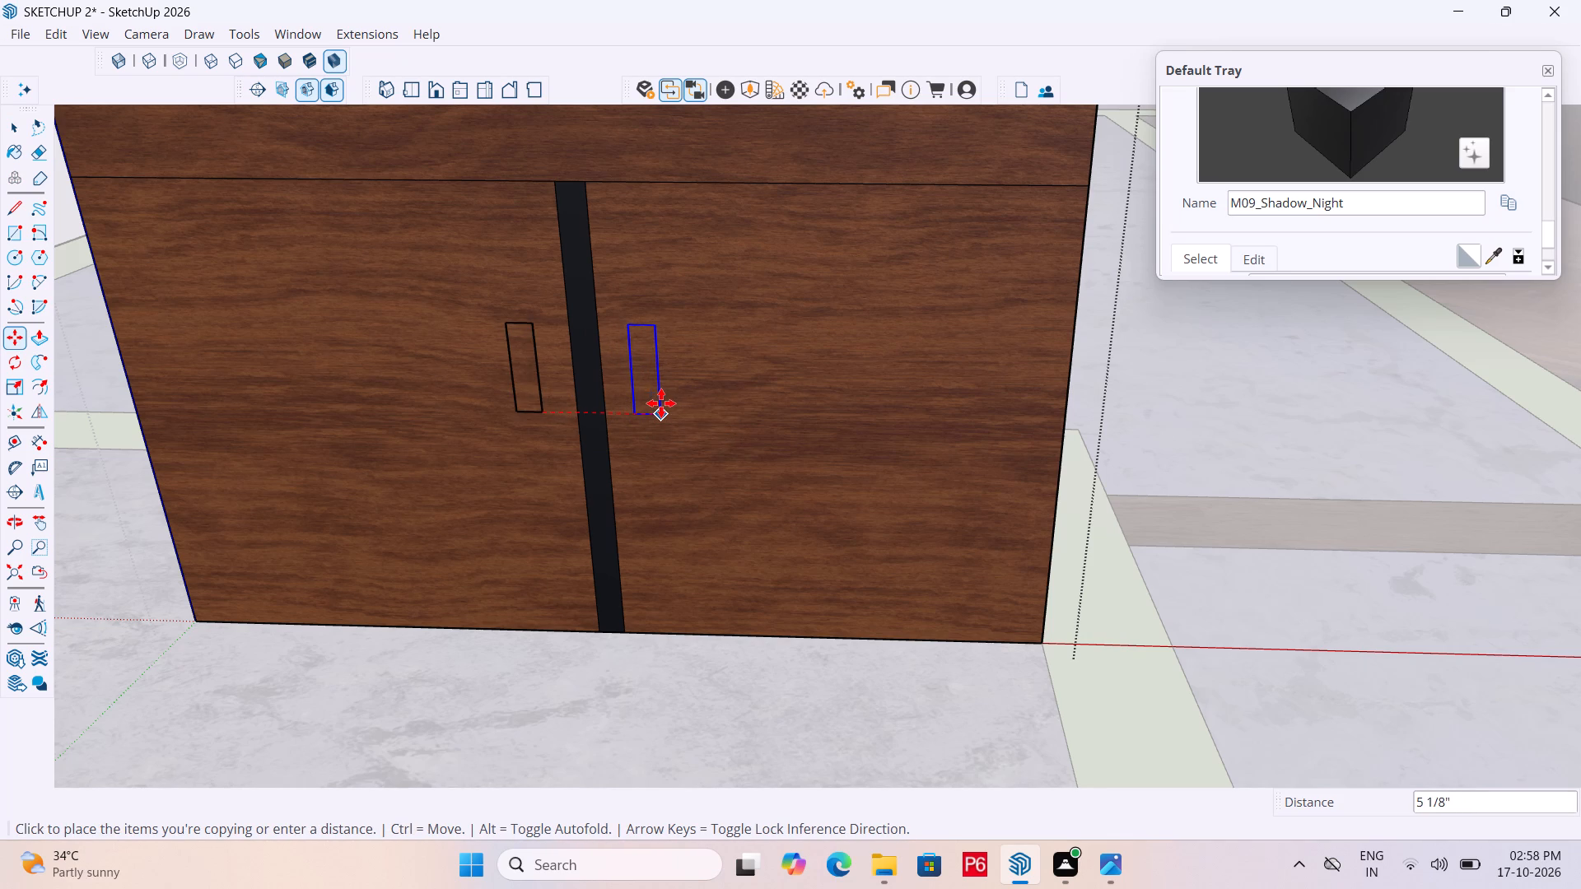
pyautogui.press('space')
pyautogui.click(688, 360)
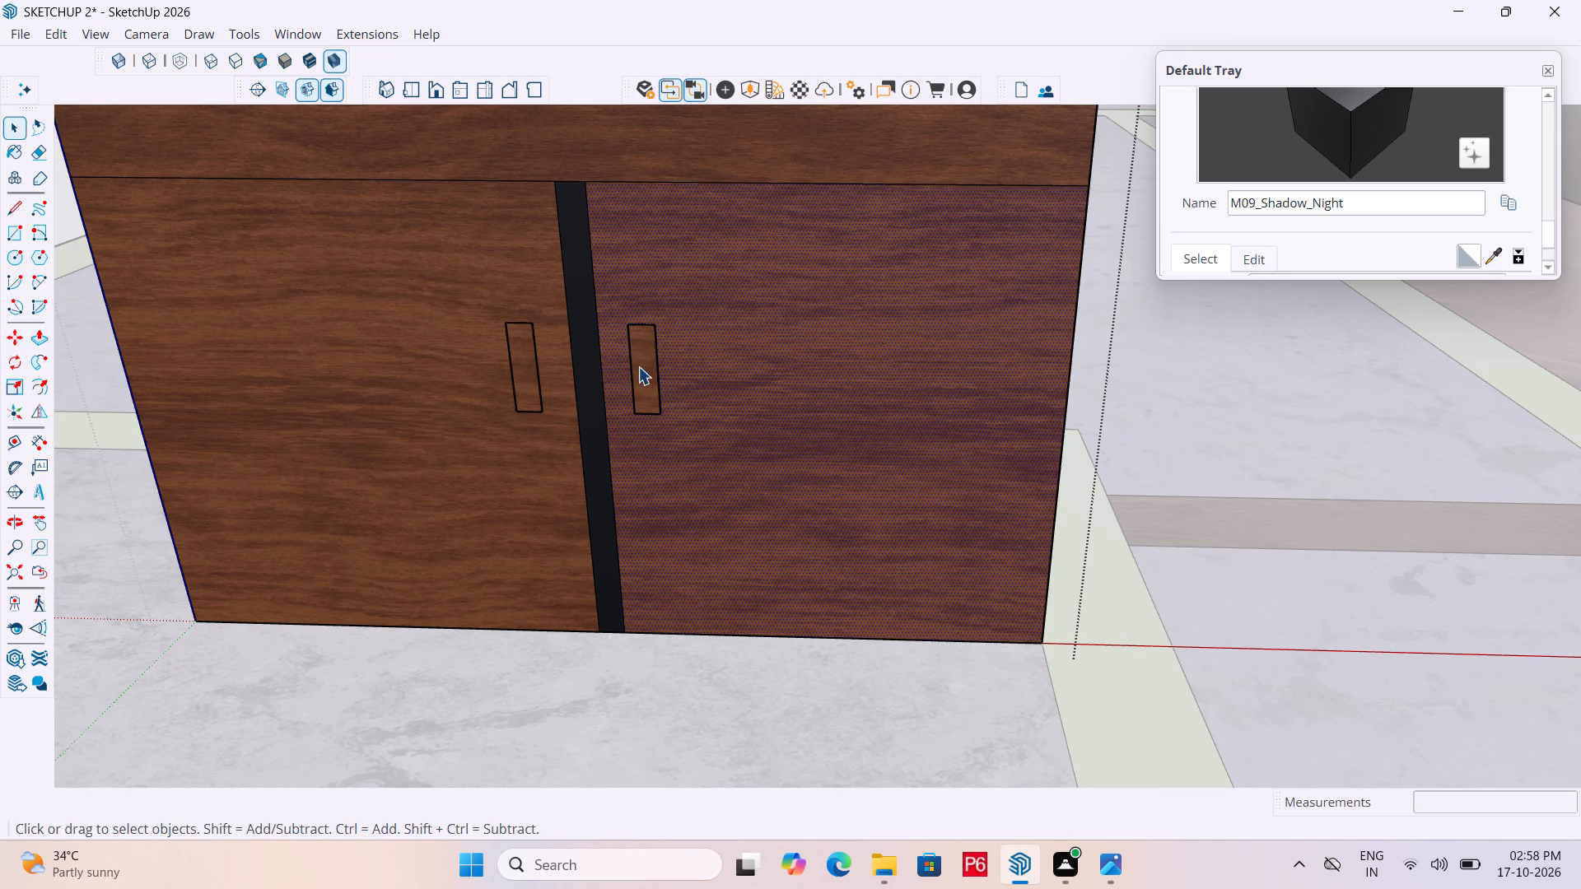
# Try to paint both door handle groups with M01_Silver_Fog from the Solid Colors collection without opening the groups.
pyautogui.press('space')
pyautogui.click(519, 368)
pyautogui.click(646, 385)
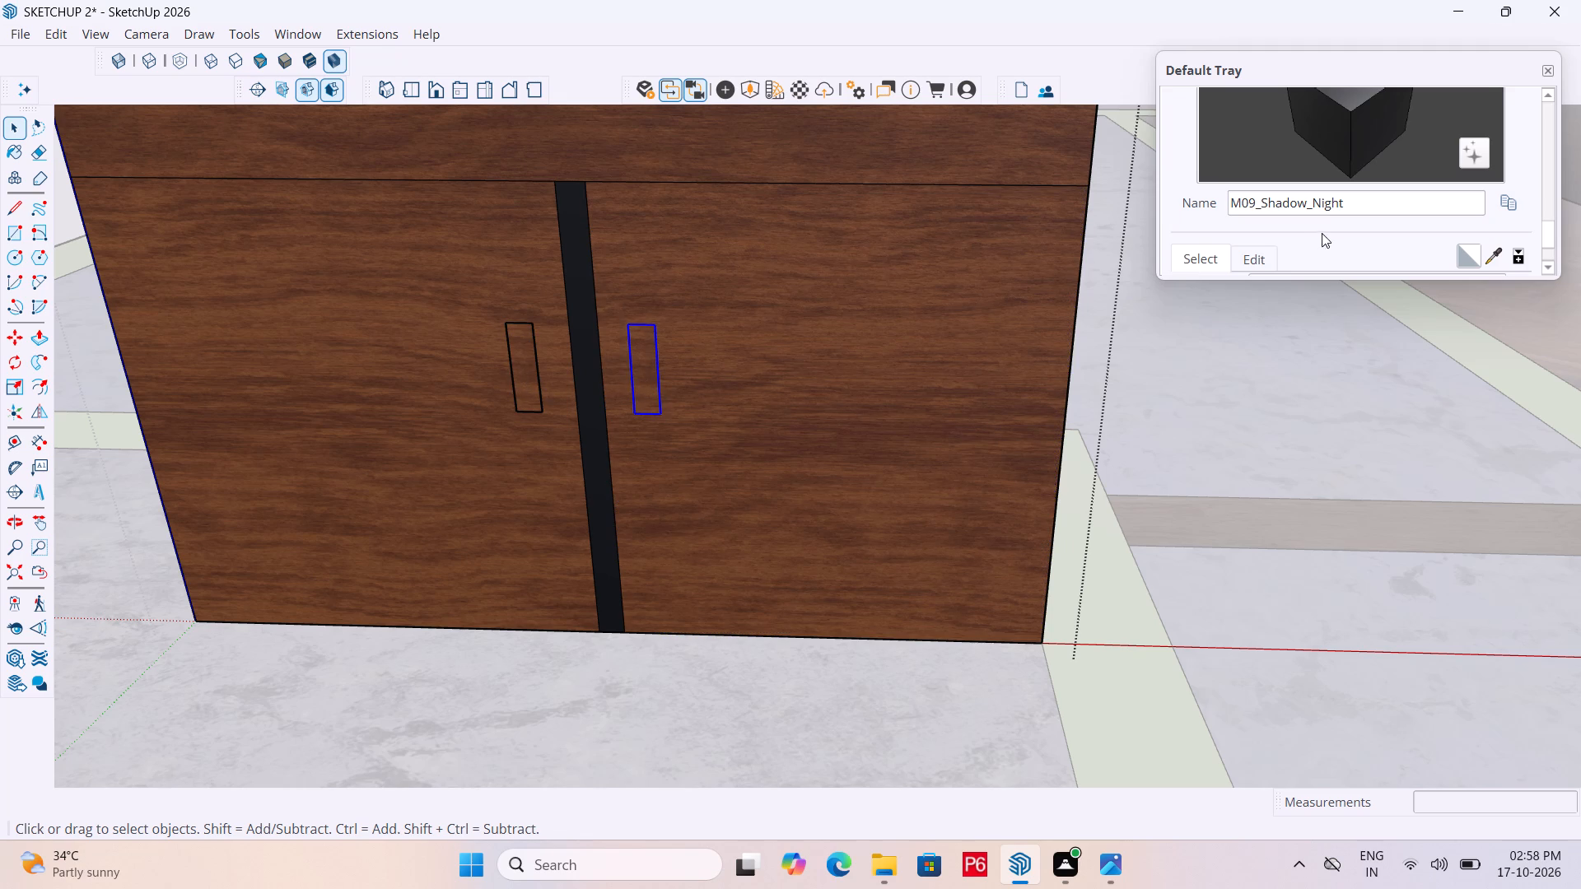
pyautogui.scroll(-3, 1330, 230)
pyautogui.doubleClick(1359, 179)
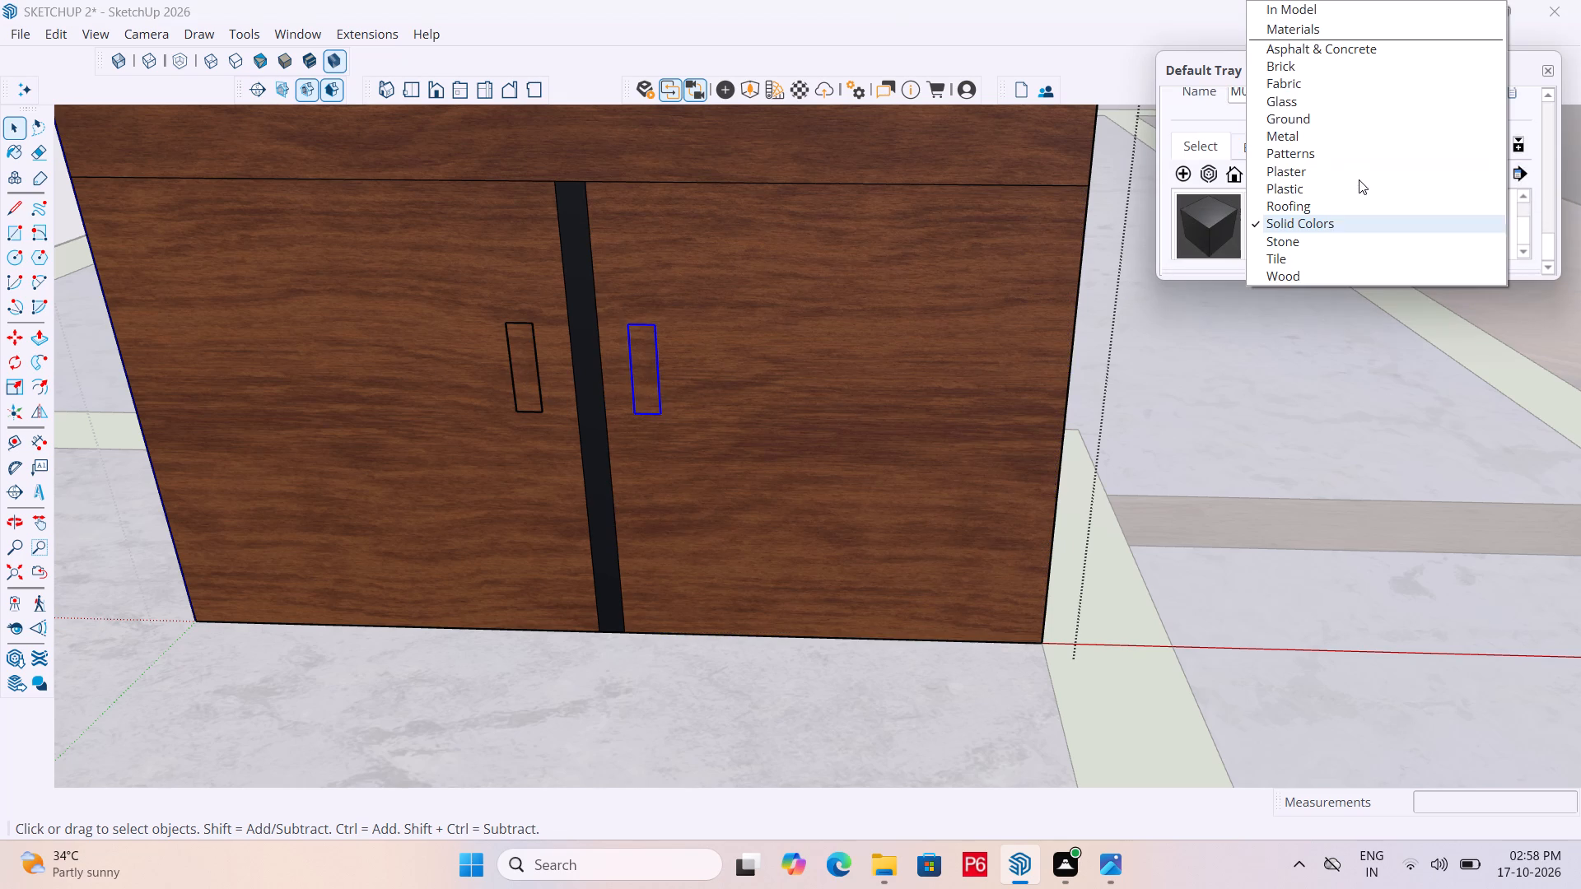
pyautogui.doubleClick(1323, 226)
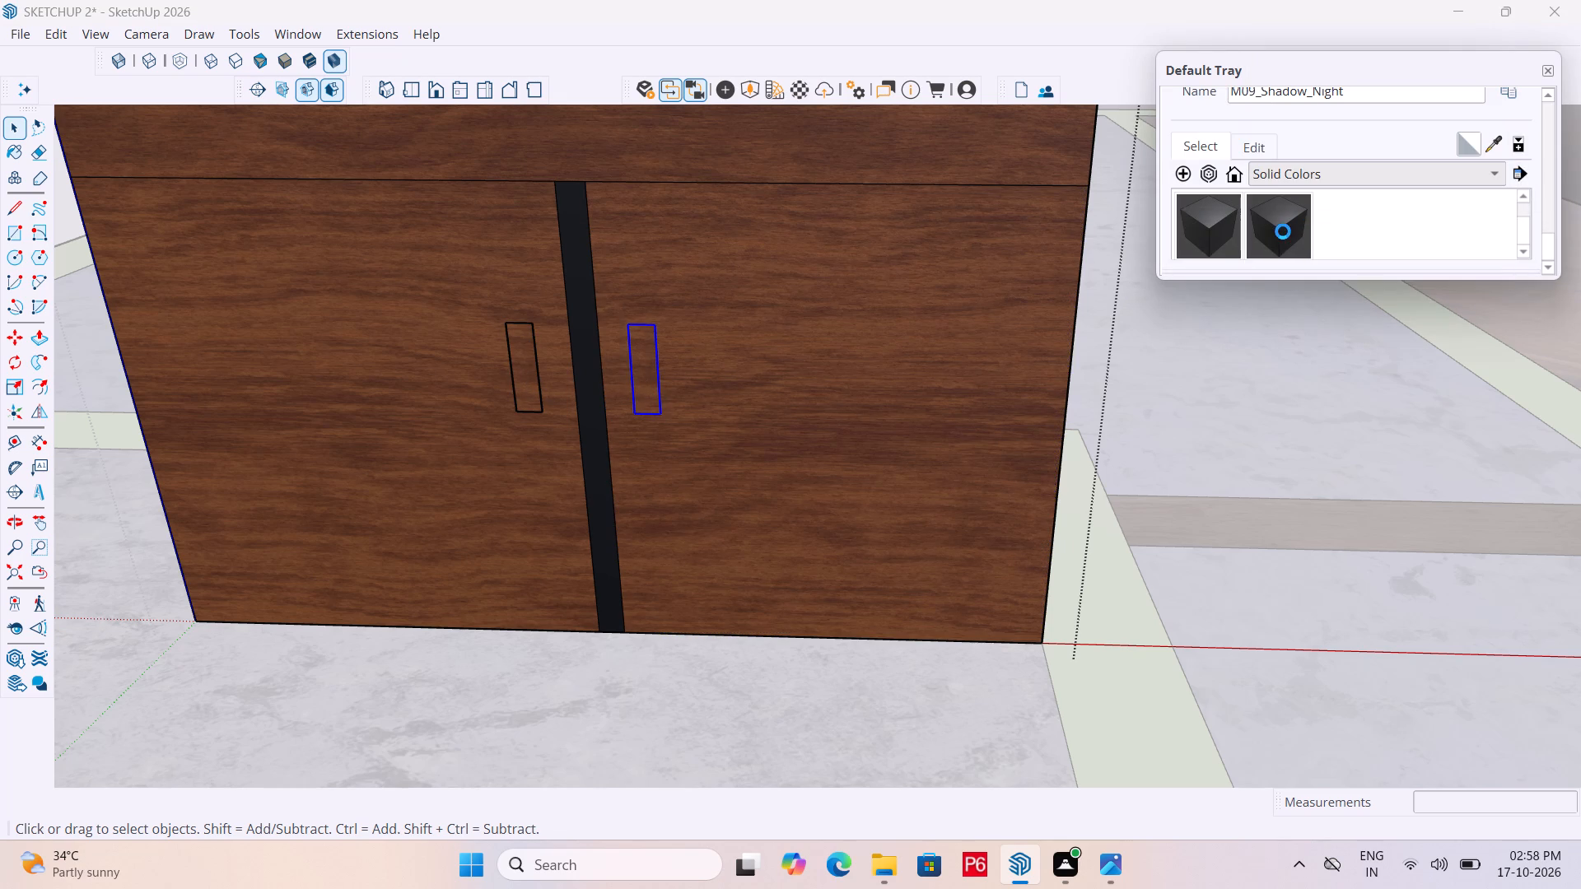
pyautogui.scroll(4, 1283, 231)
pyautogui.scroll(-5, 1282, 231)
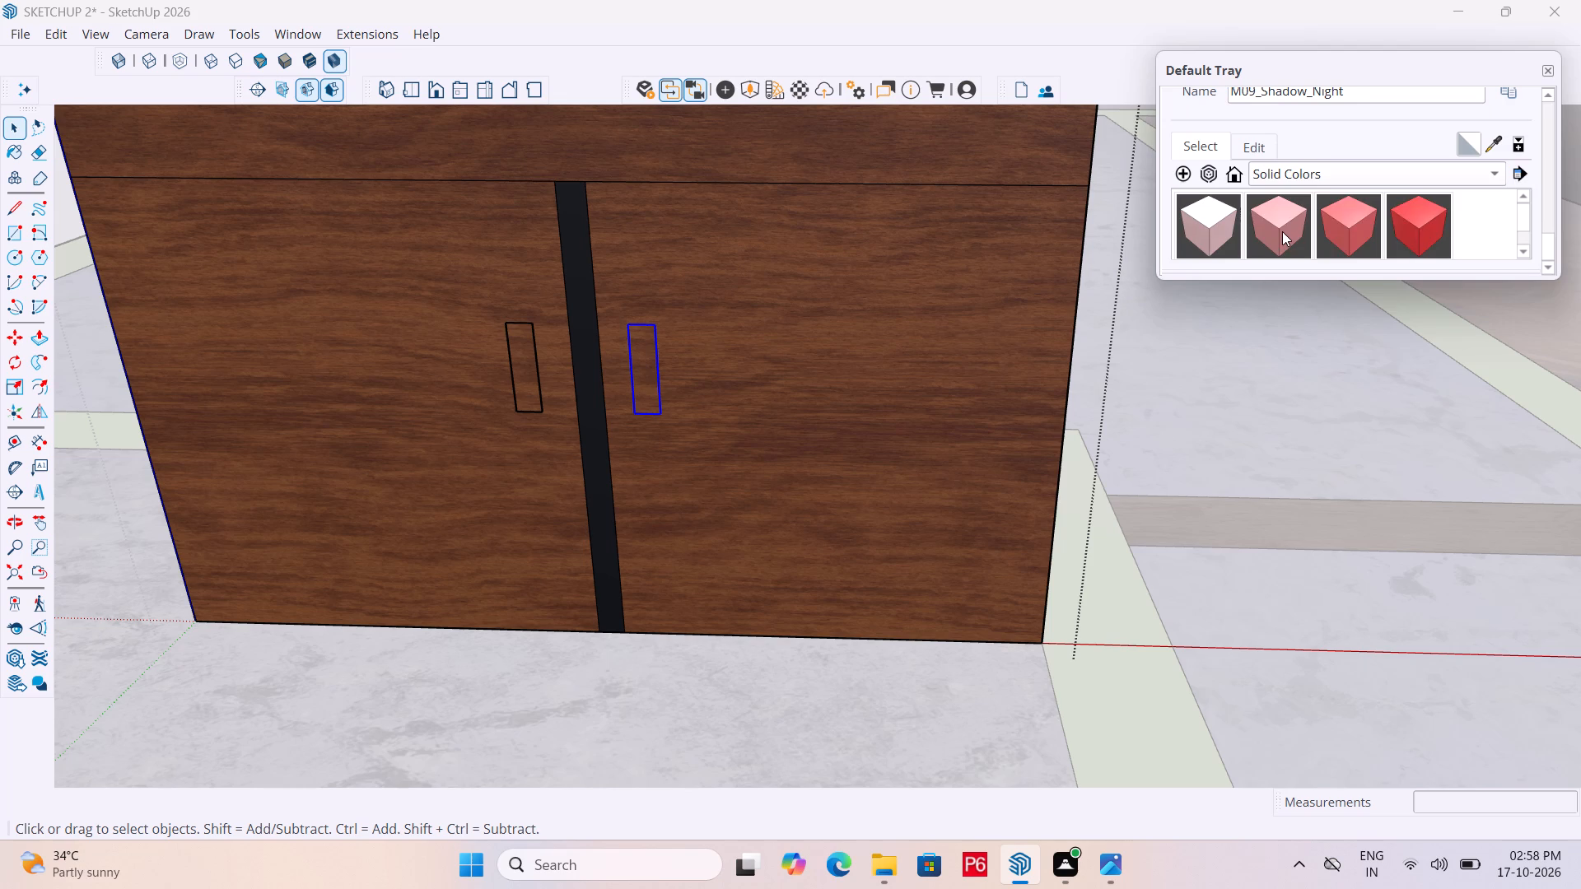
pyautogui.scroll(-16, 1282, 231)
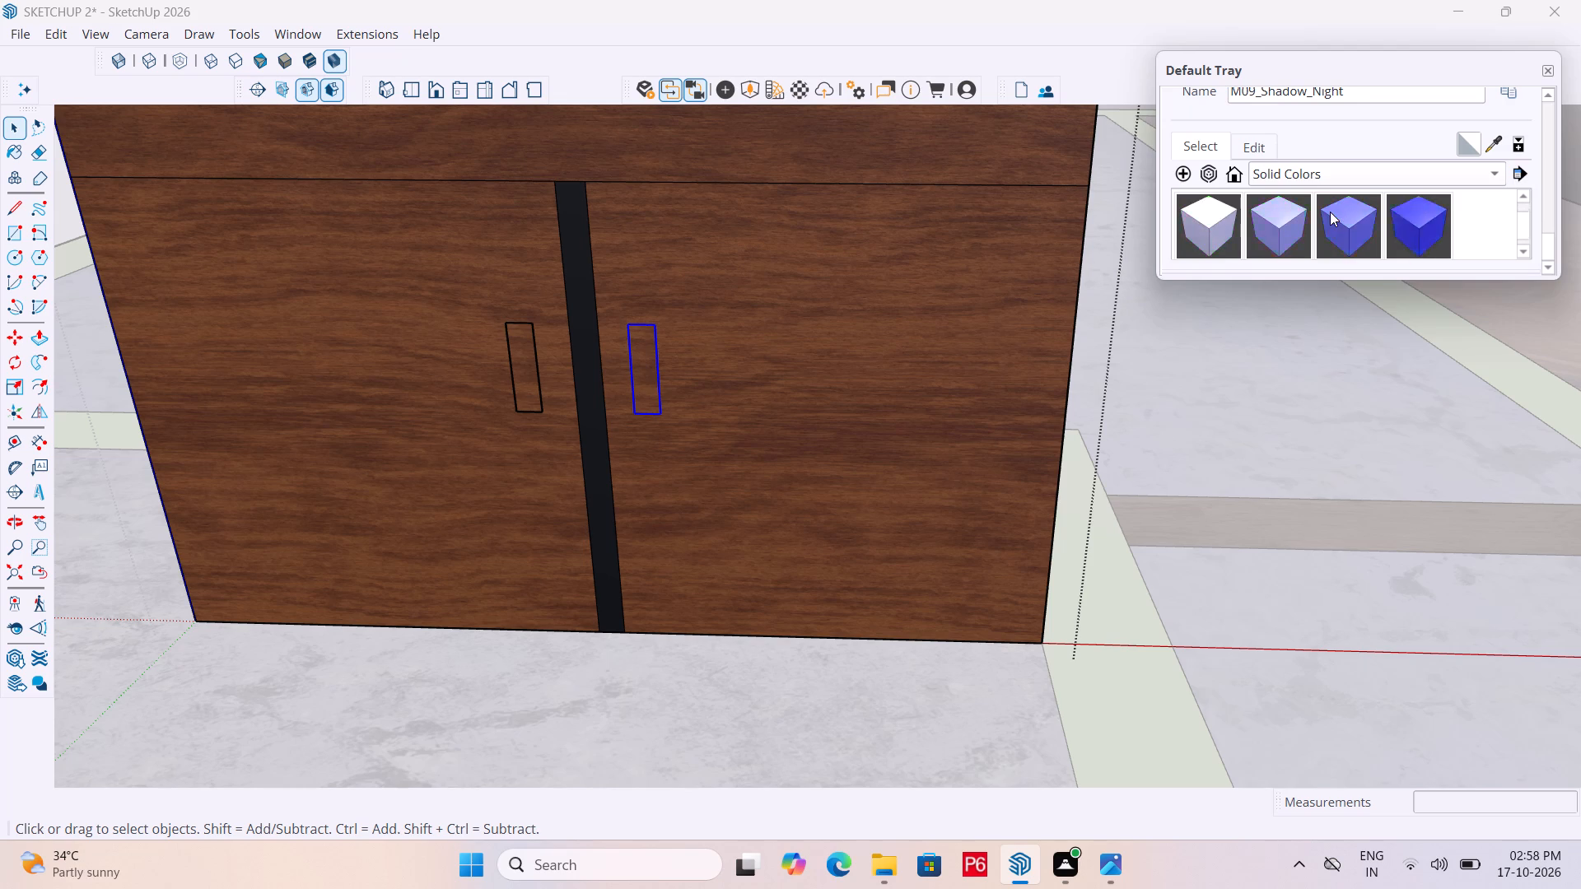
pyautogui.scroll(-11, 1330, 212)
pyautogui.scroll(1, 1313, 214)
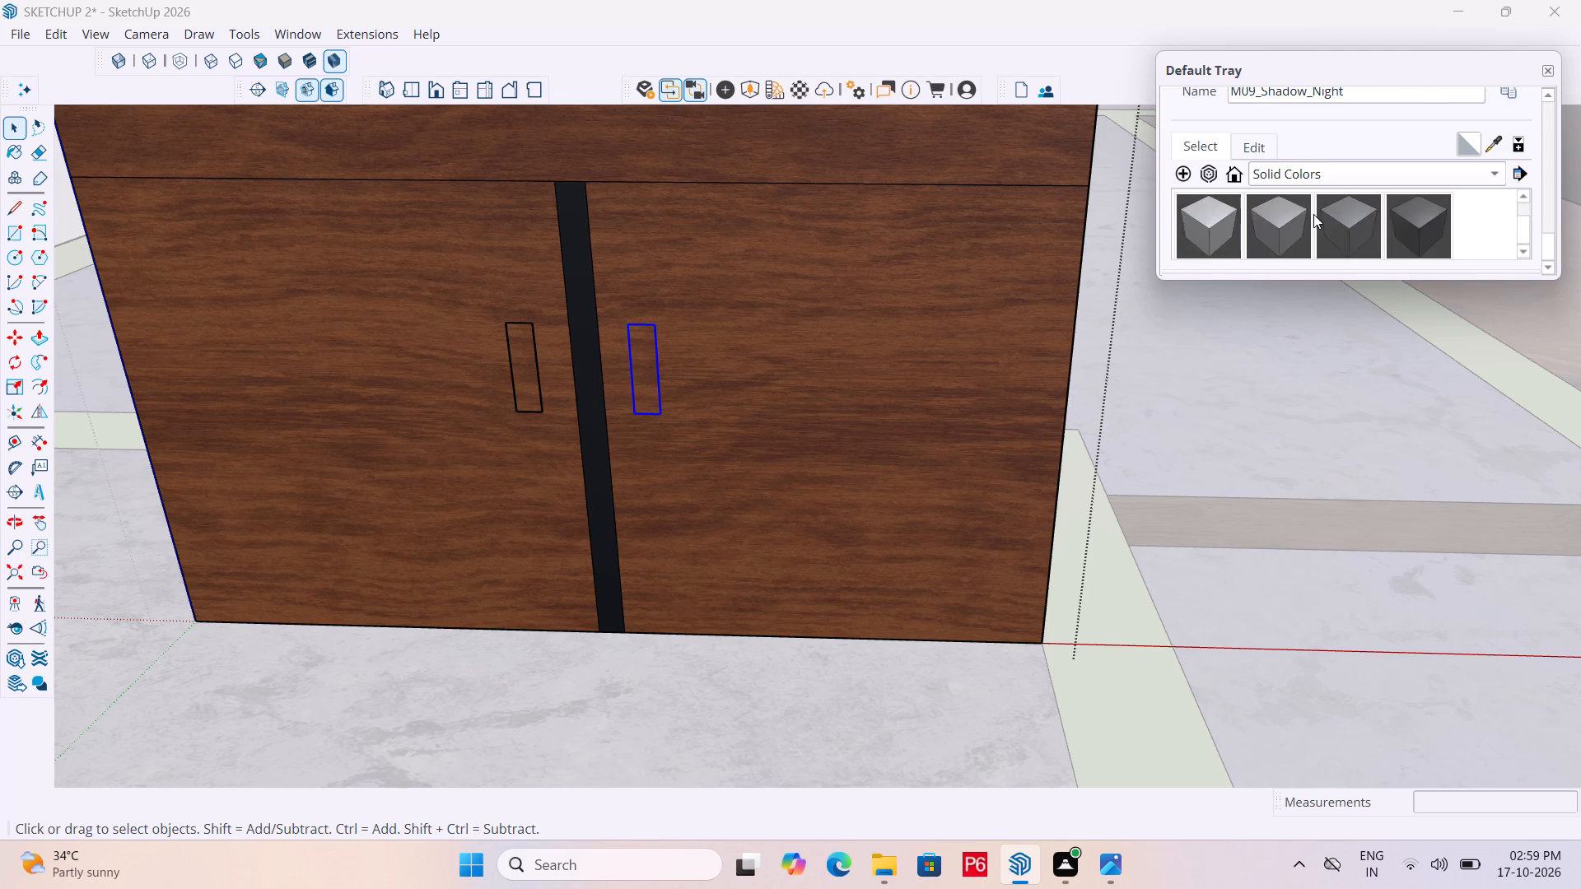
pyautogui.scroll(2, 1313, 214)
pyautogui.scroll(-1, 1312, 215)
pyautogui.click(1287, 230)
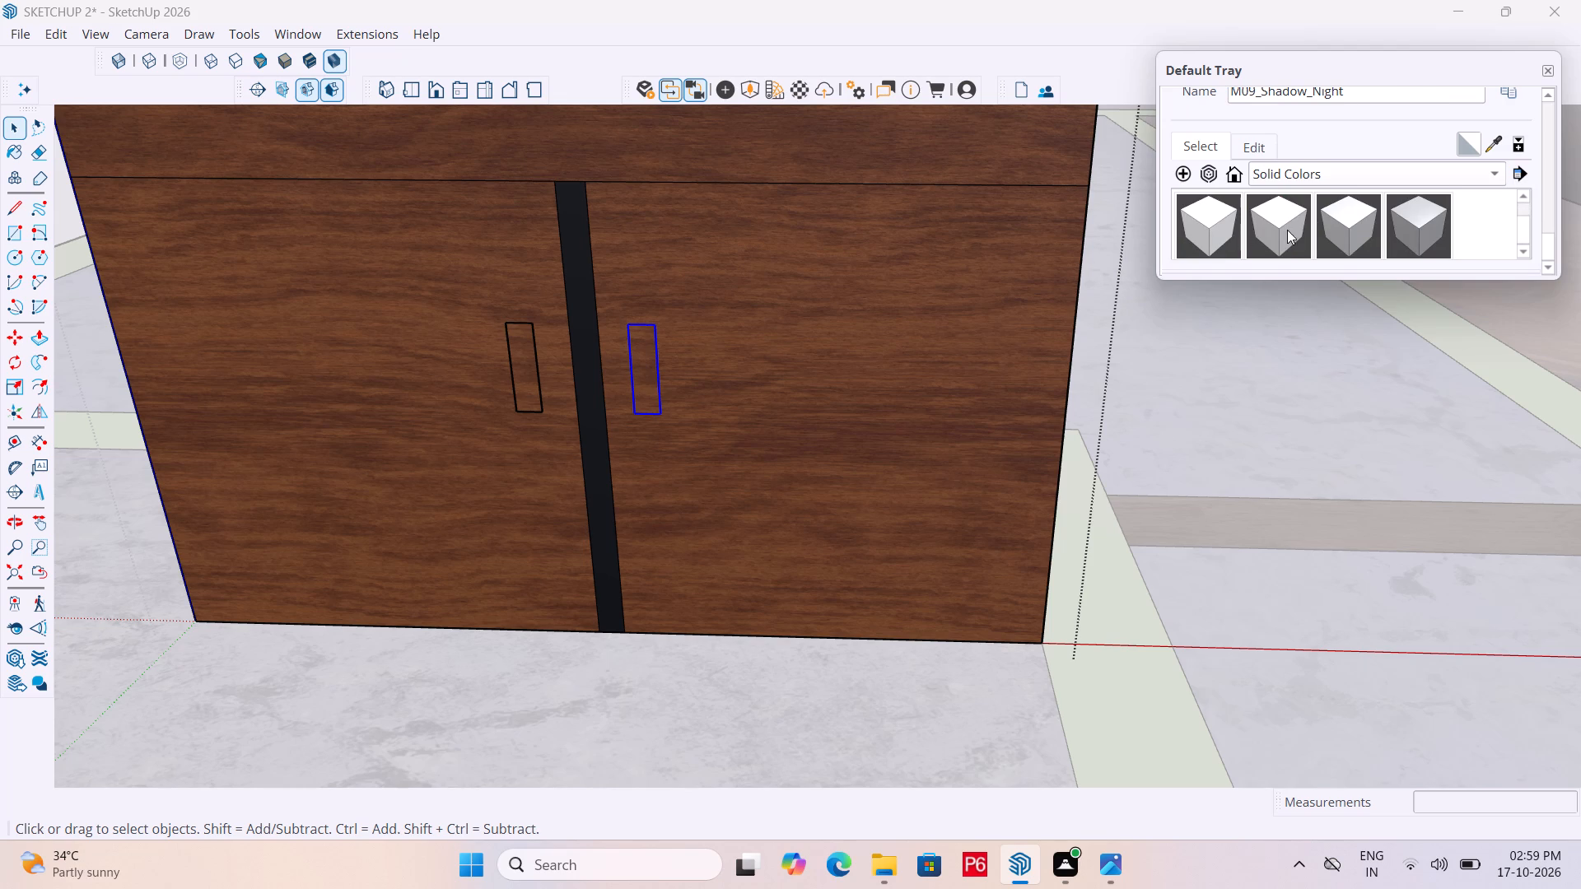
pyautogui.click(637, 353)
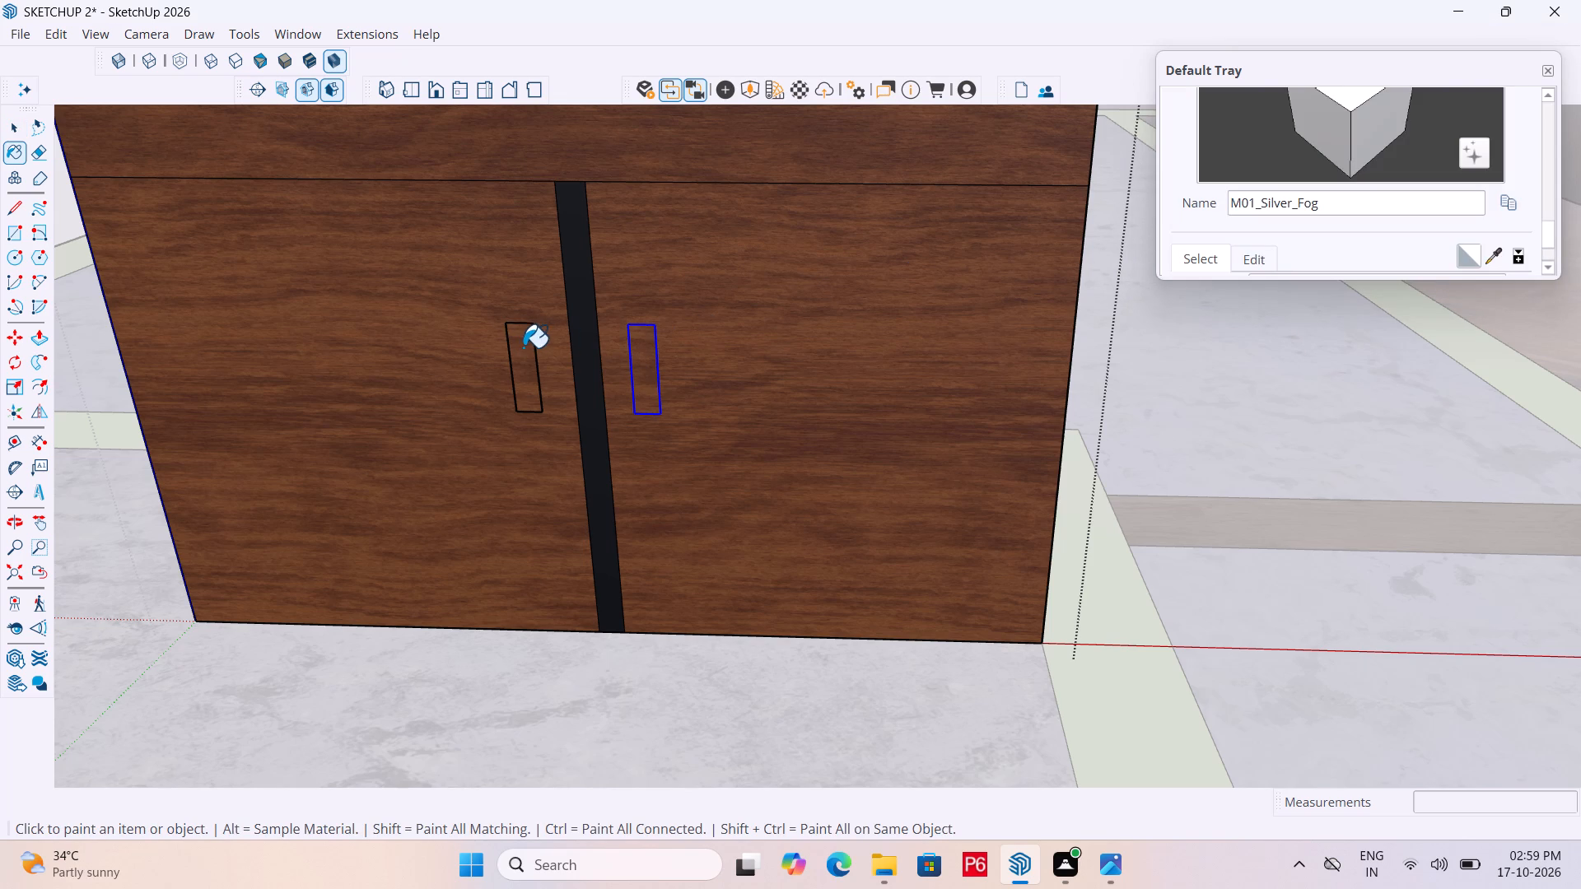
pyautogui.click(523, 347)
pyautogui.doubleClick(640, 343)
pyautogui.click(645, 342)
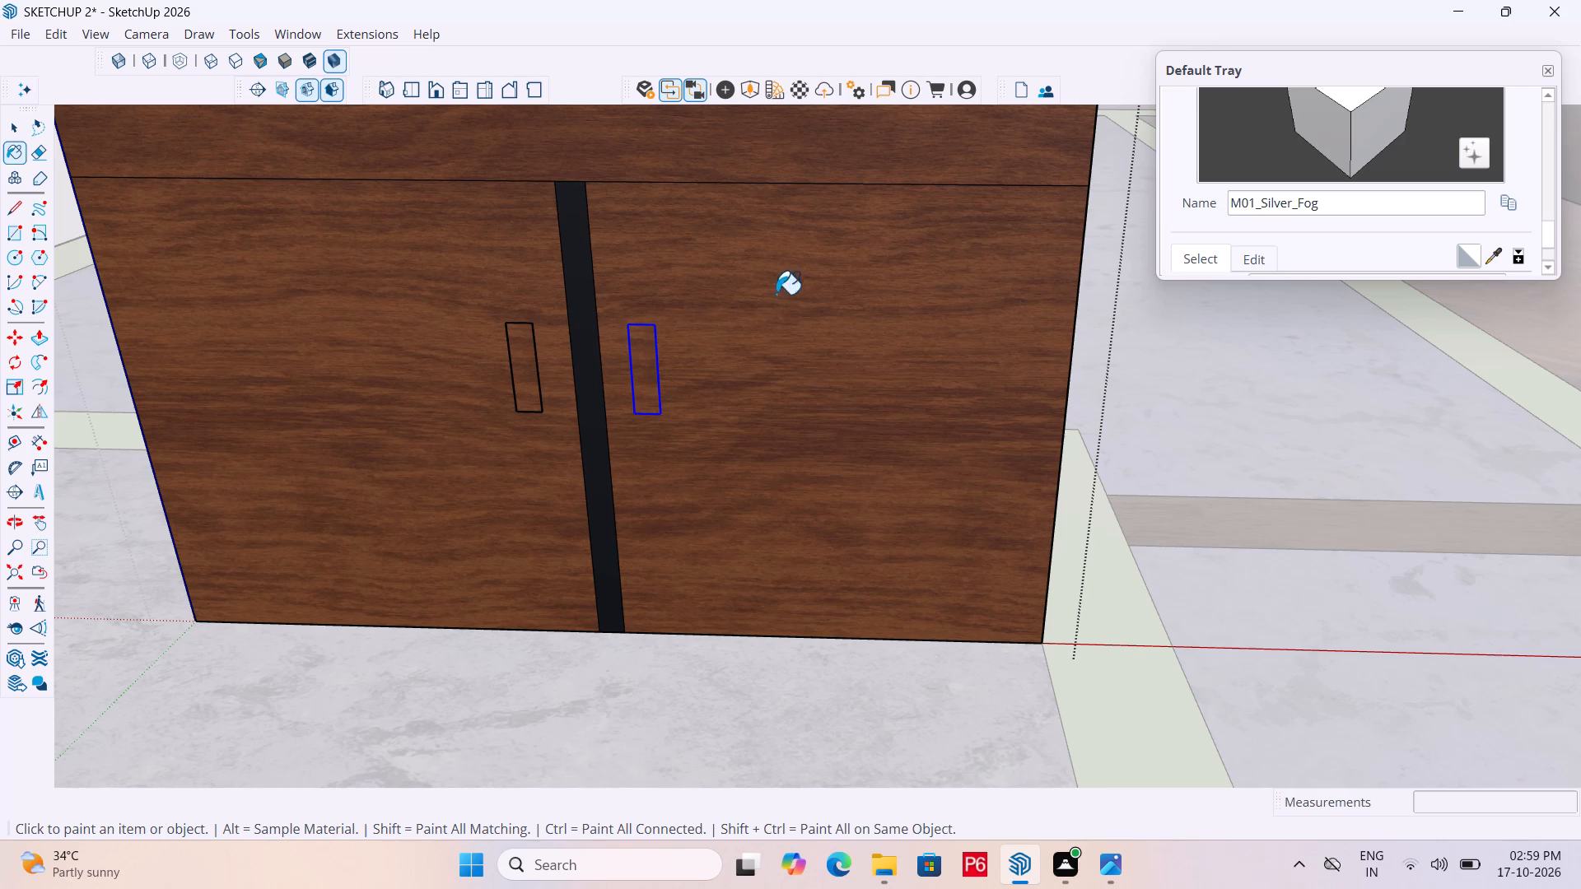
# Open the right-hand door's handle group and paint its face with M03_Pewter_Shine from Solid Colors.
pyautogui.press('space')
pyautogui.doubleClick(653, 352)
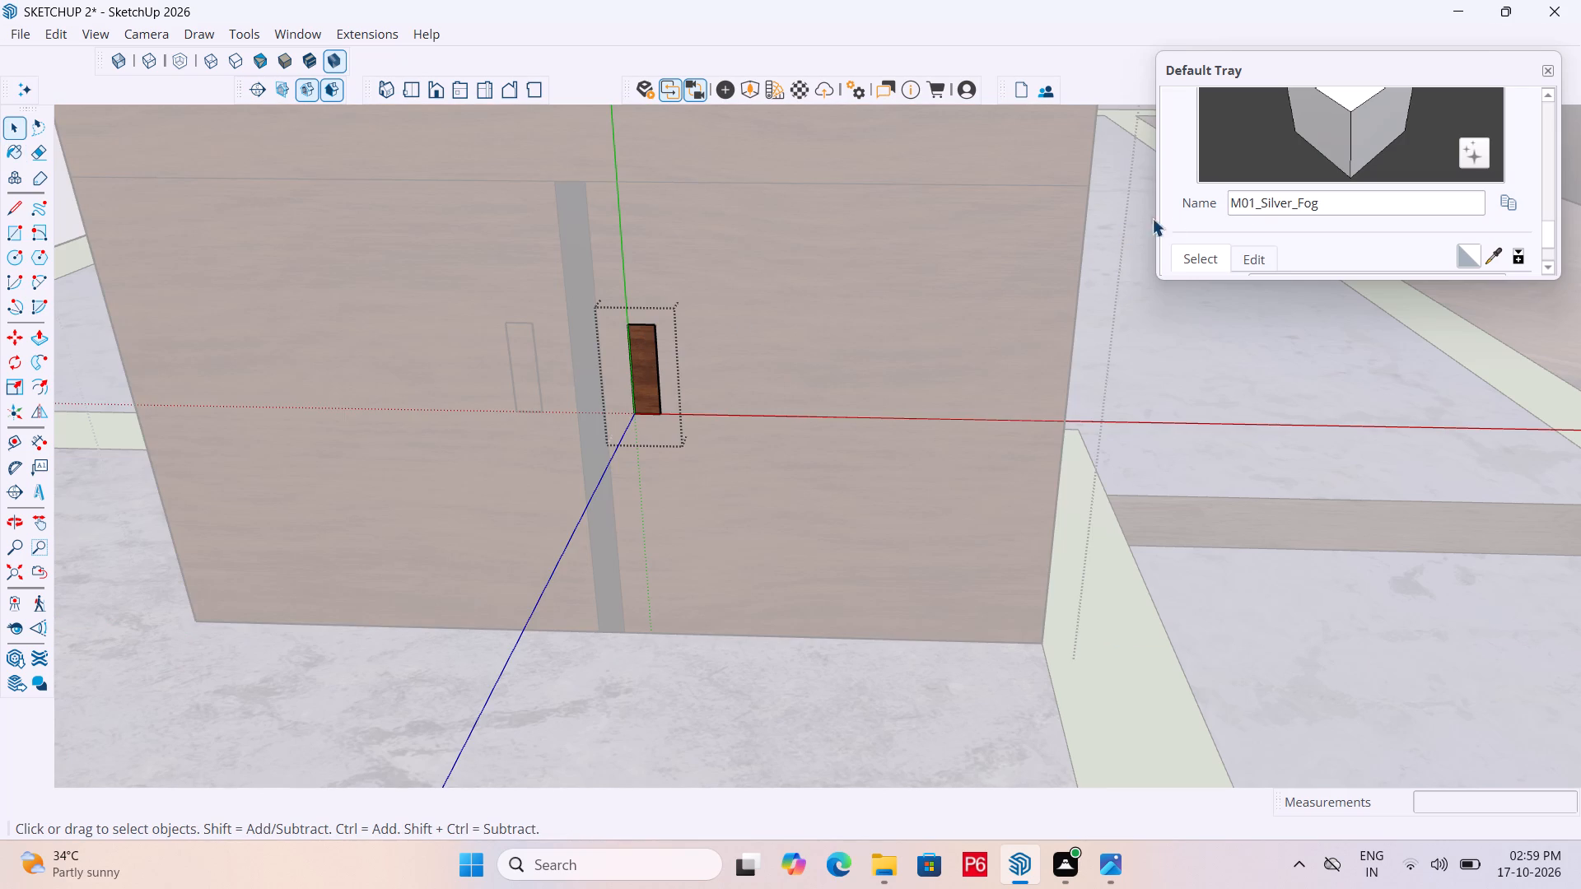
pyautogui.scroll(-4, 1297, 223)
pyautogui.scroll(1, 1316, 240)
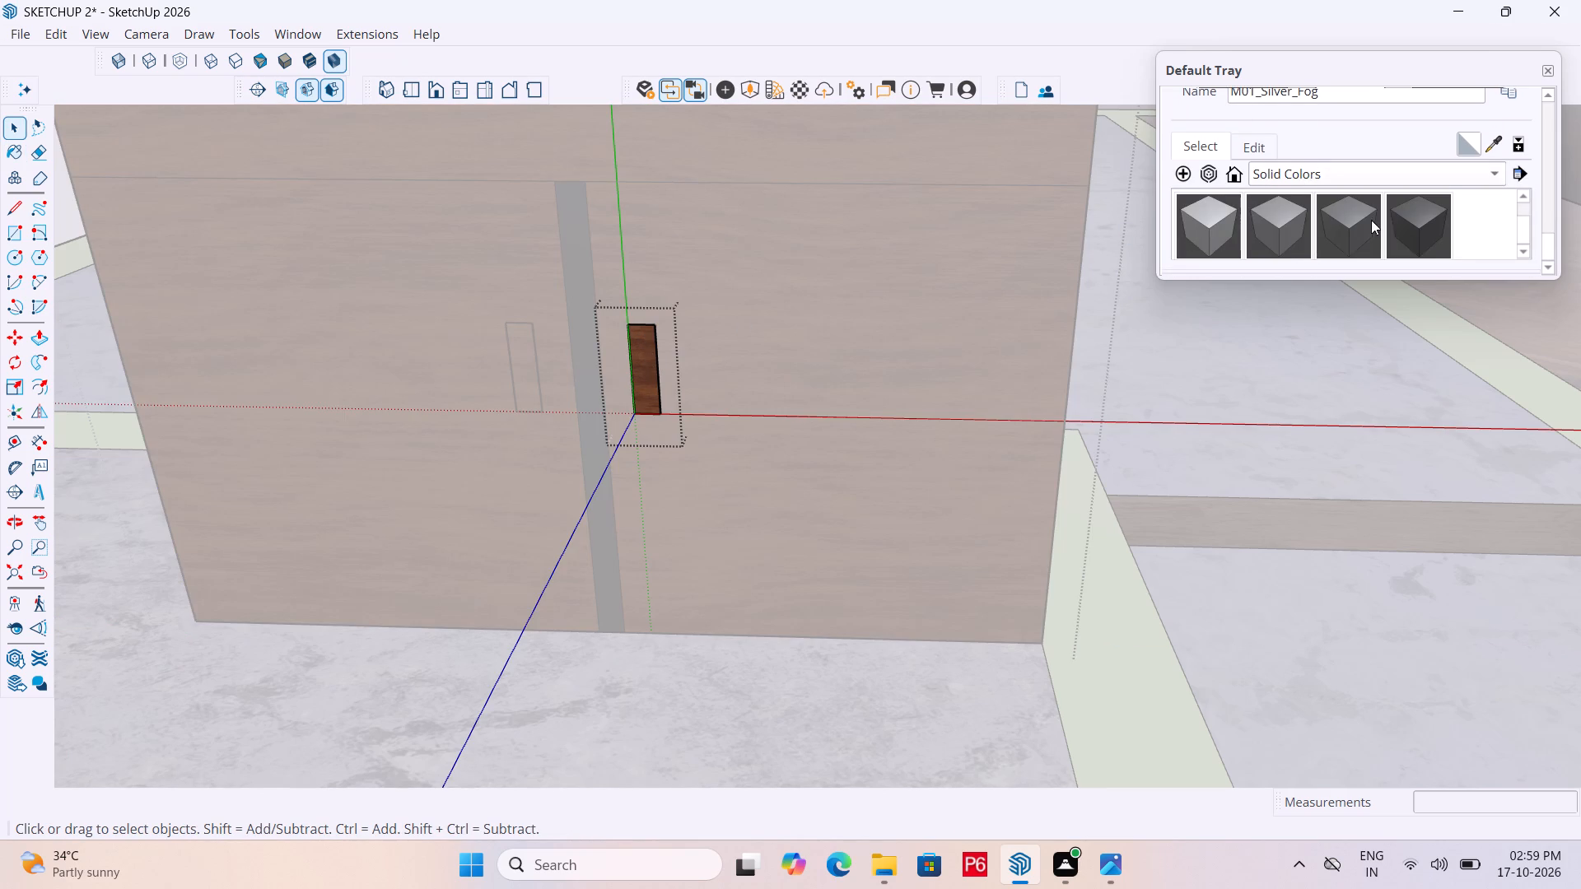
pyautogui.scroll(1, 1322, 233)
pyautogui.click(1425, 226)
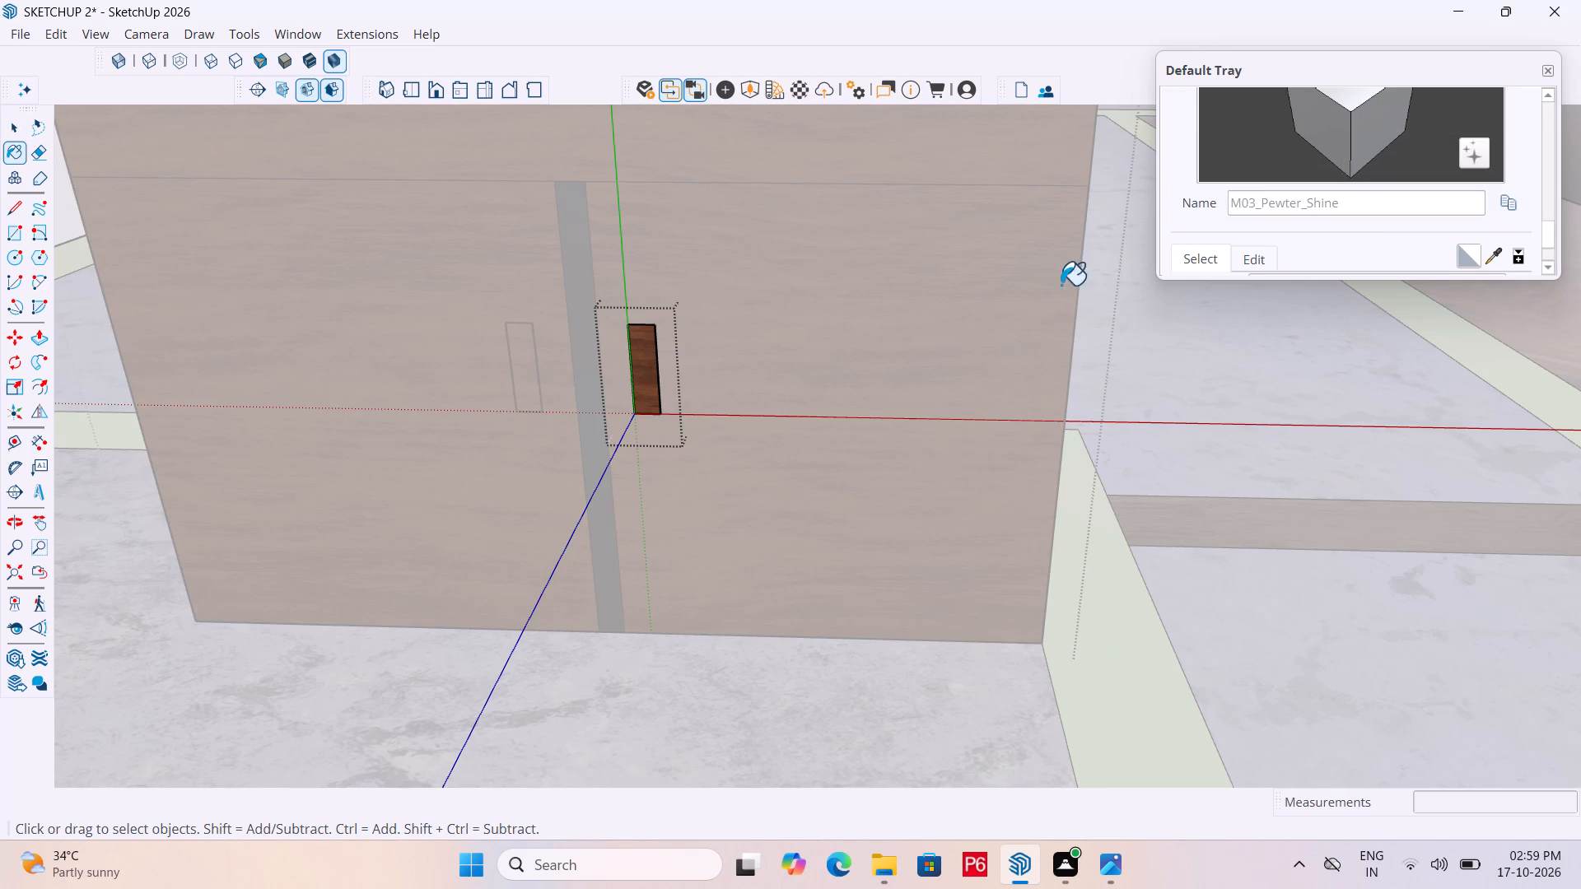
pyautogui.click(647, 361)
# Open the left-hand door's handle group, paint its face with M03_Pewter_Shine, and close the open groups.
pyautogui.scroll(-1, 777, 349)
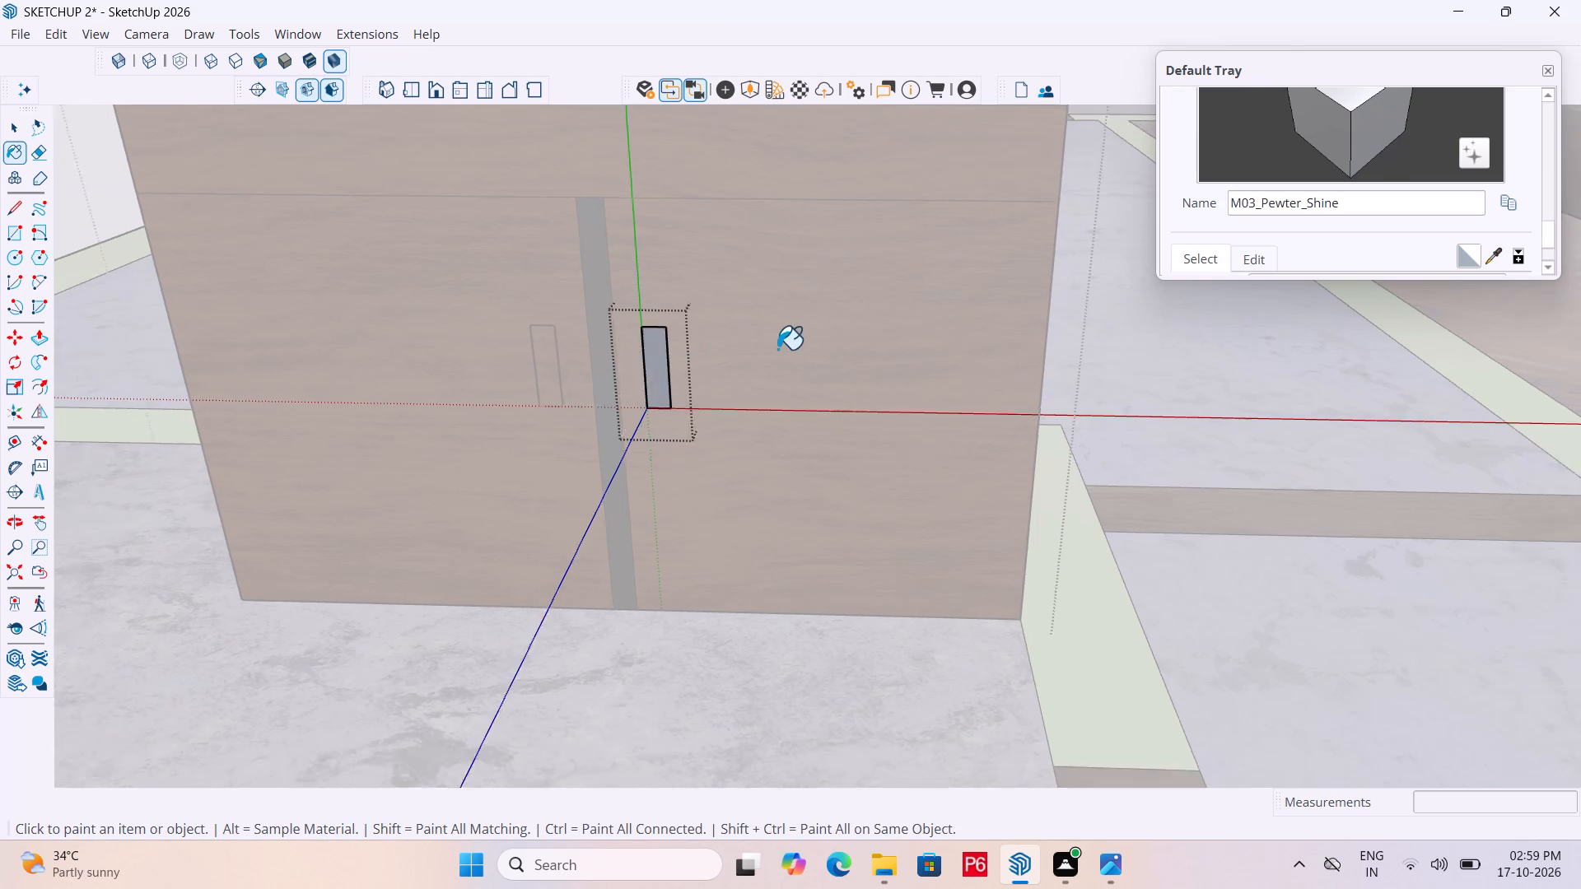
pyautogui.scroll(-2, 777, 349)
pyautogui.scroll(5, 653, 362)
pyautogui.moveTo(729, 348); pyautogui.dragTo(241, 333, button='middle')
pyautogui.scroll(4, 241, 333)
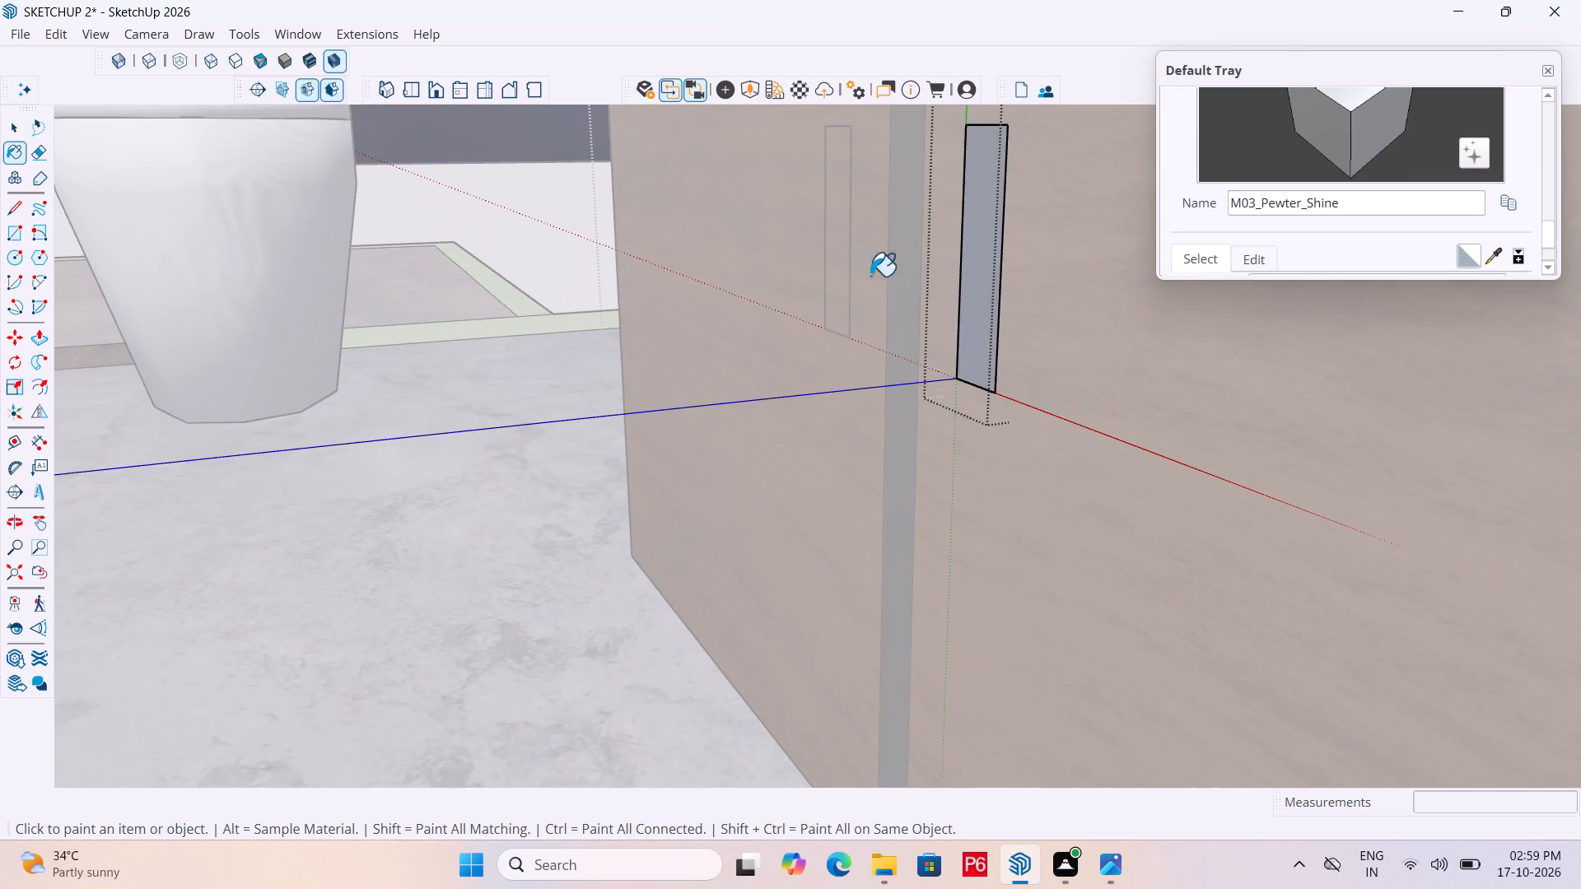
pyautogui.scroll(1, 985, 279)
pyautogui.press('space')
pyautogui.press('space')
pyautogui.doubleClick(845, 273)
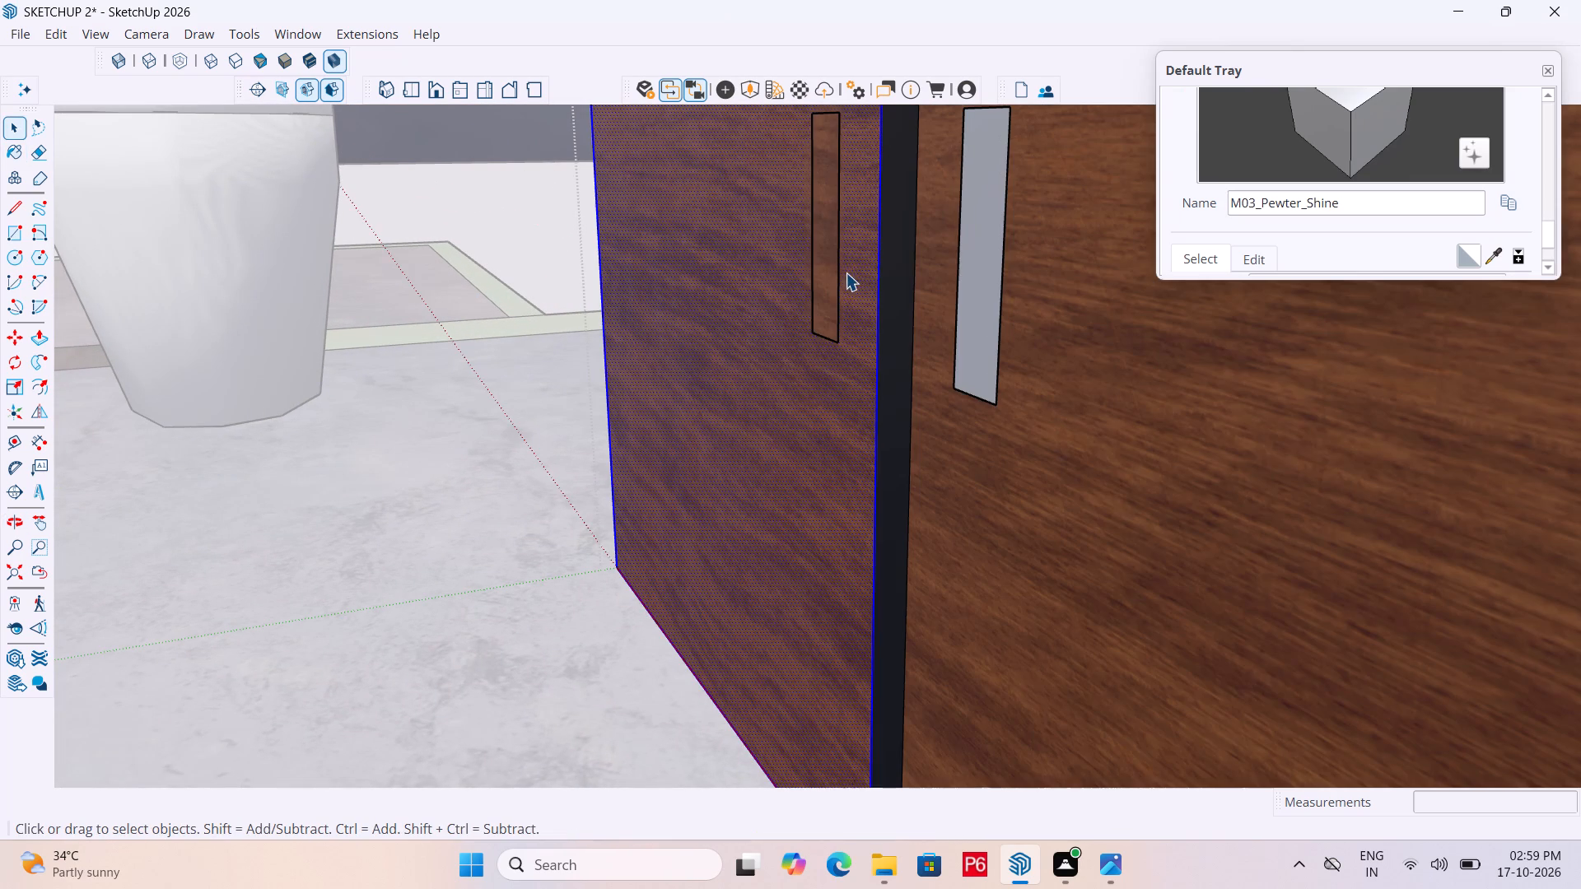
pyautogui.click(818, 268)
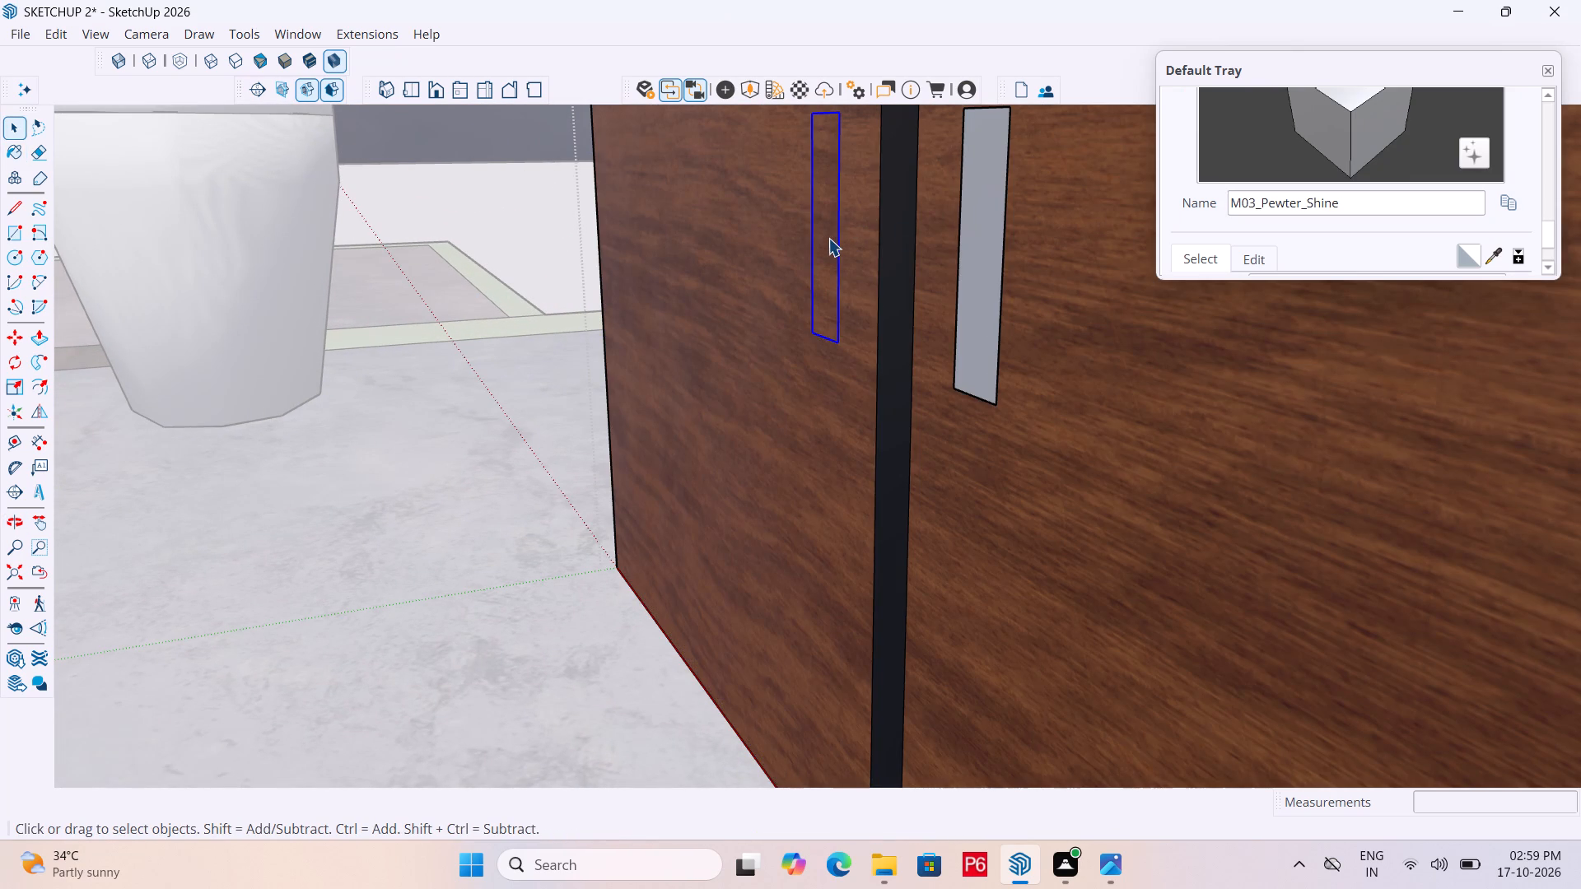
pyautogui.tripleClick(828, 238)
pyautogui.scroll(-1, 1373, 230)
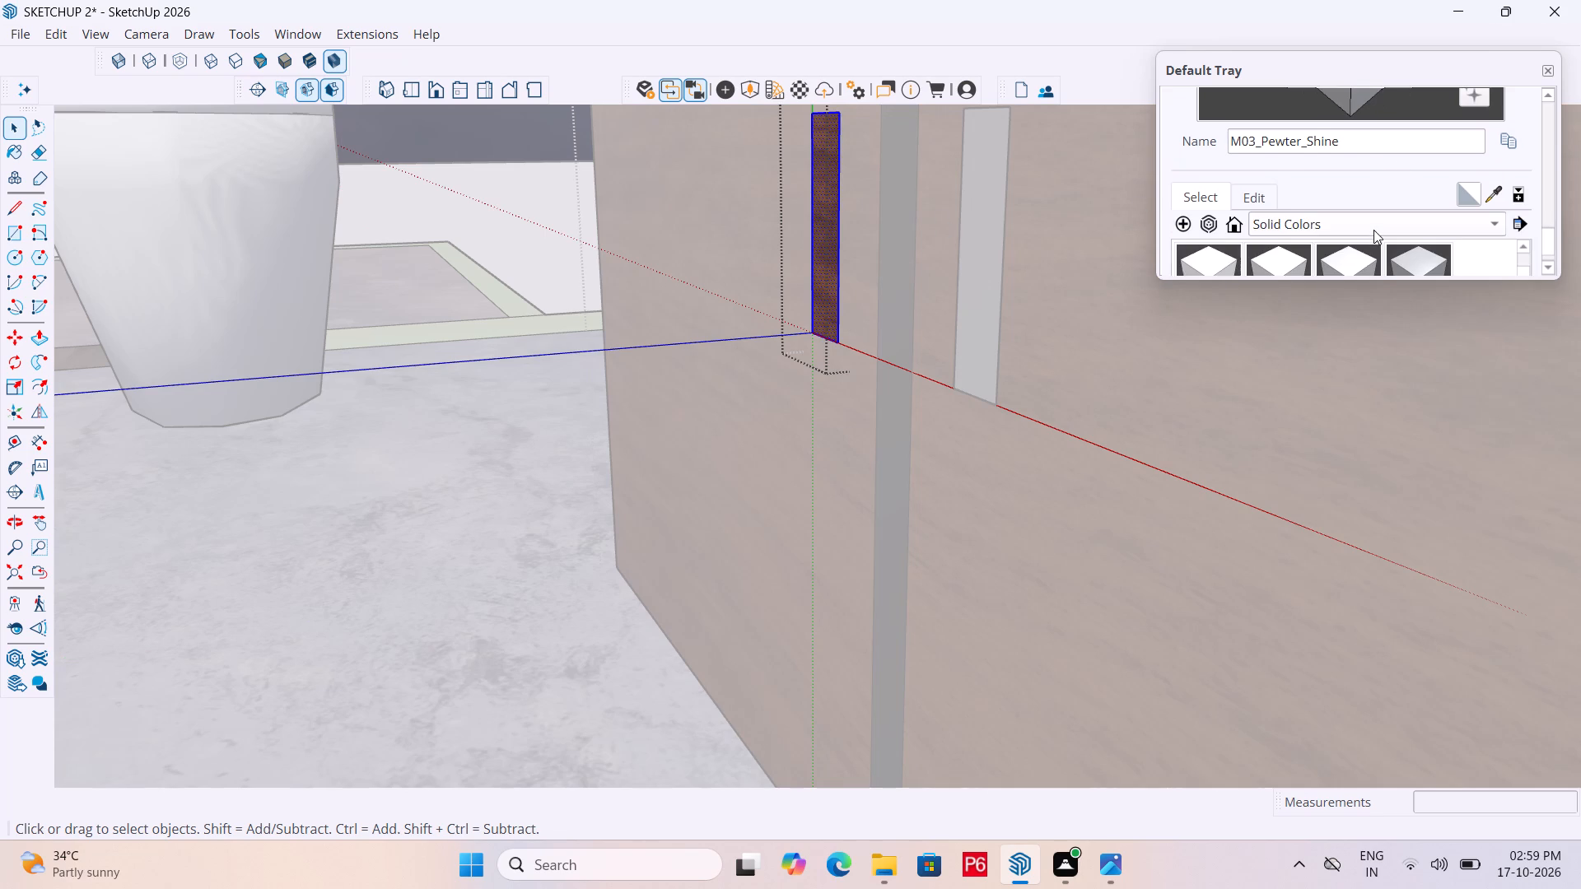
pyautogui.press('b')
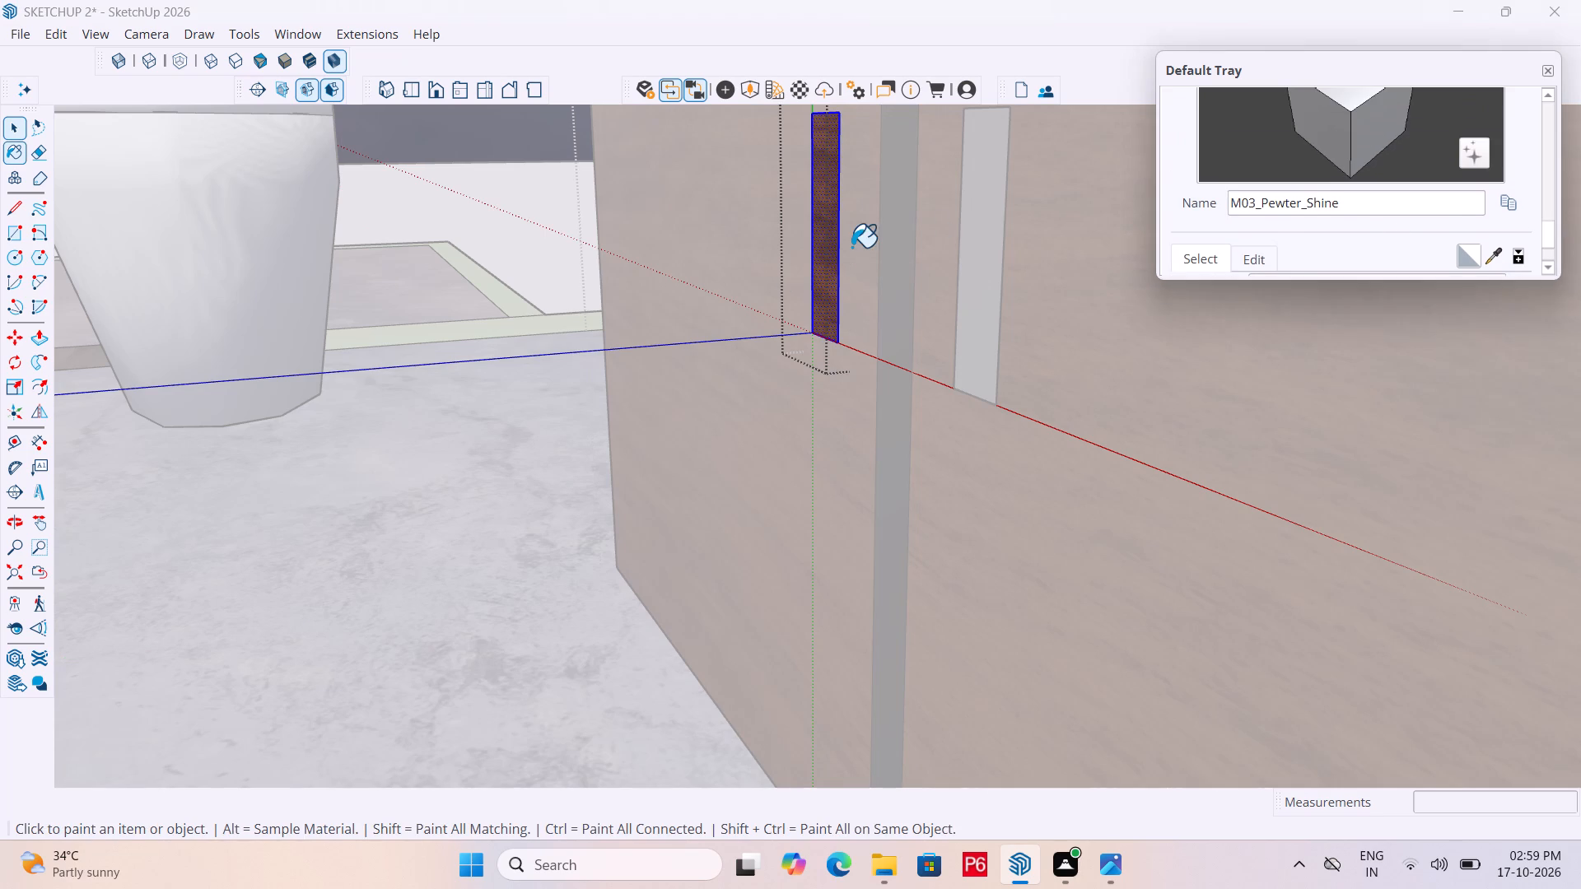
pyautogui.click(828, 276)
pyautogui.scroll(-8, 708, 281)
pyautogui.press('space')
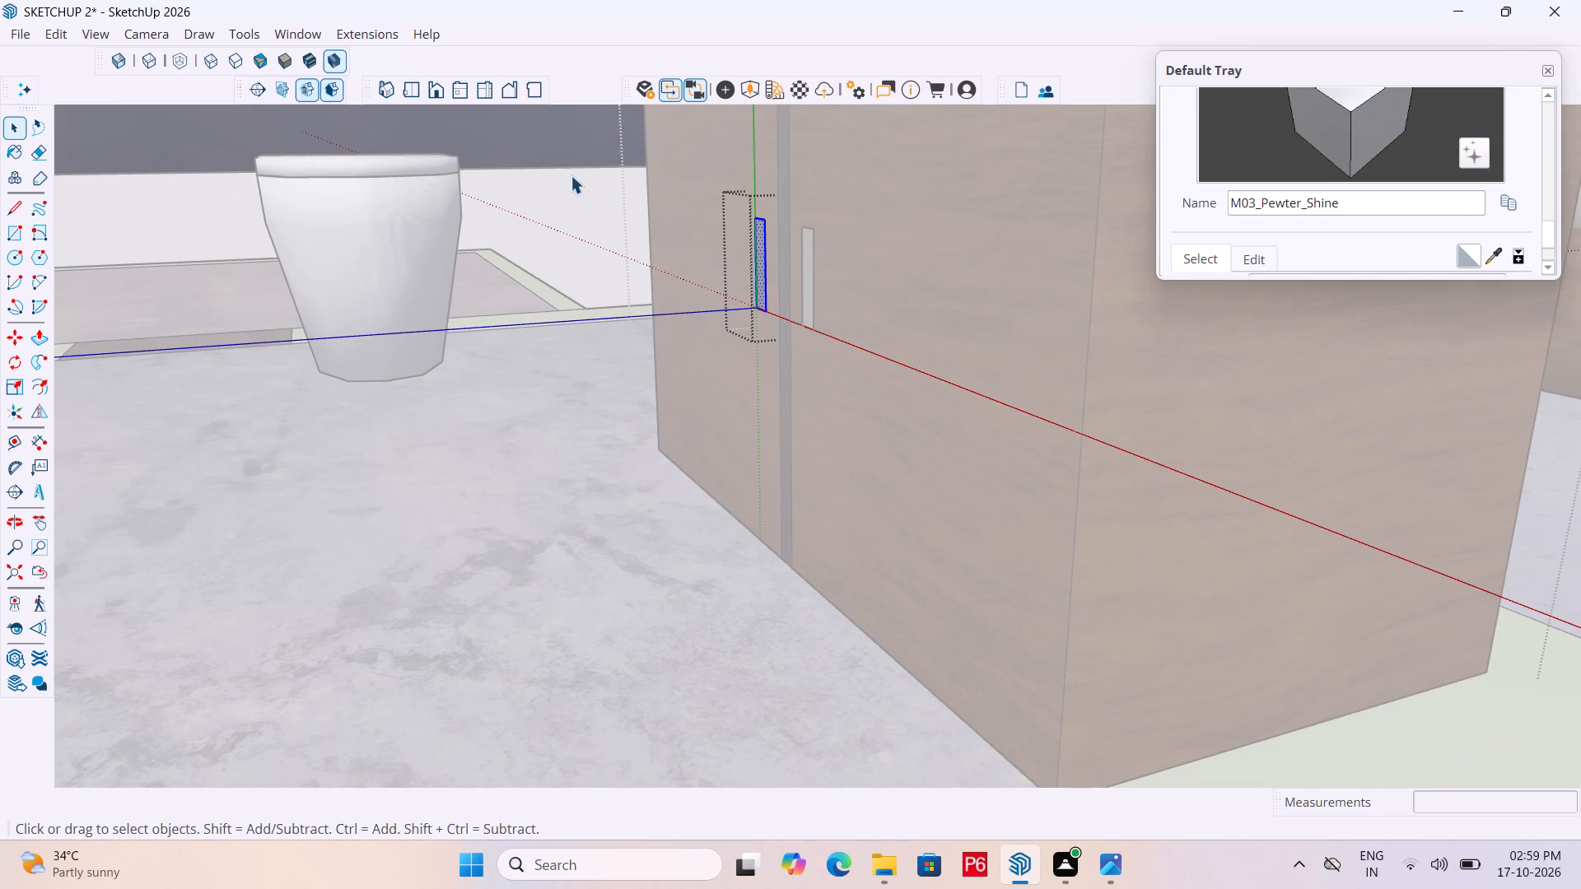
pyautogui.click(546, 155)
pyautogui.click(551, 147)
pyautogui.click(562, 133)
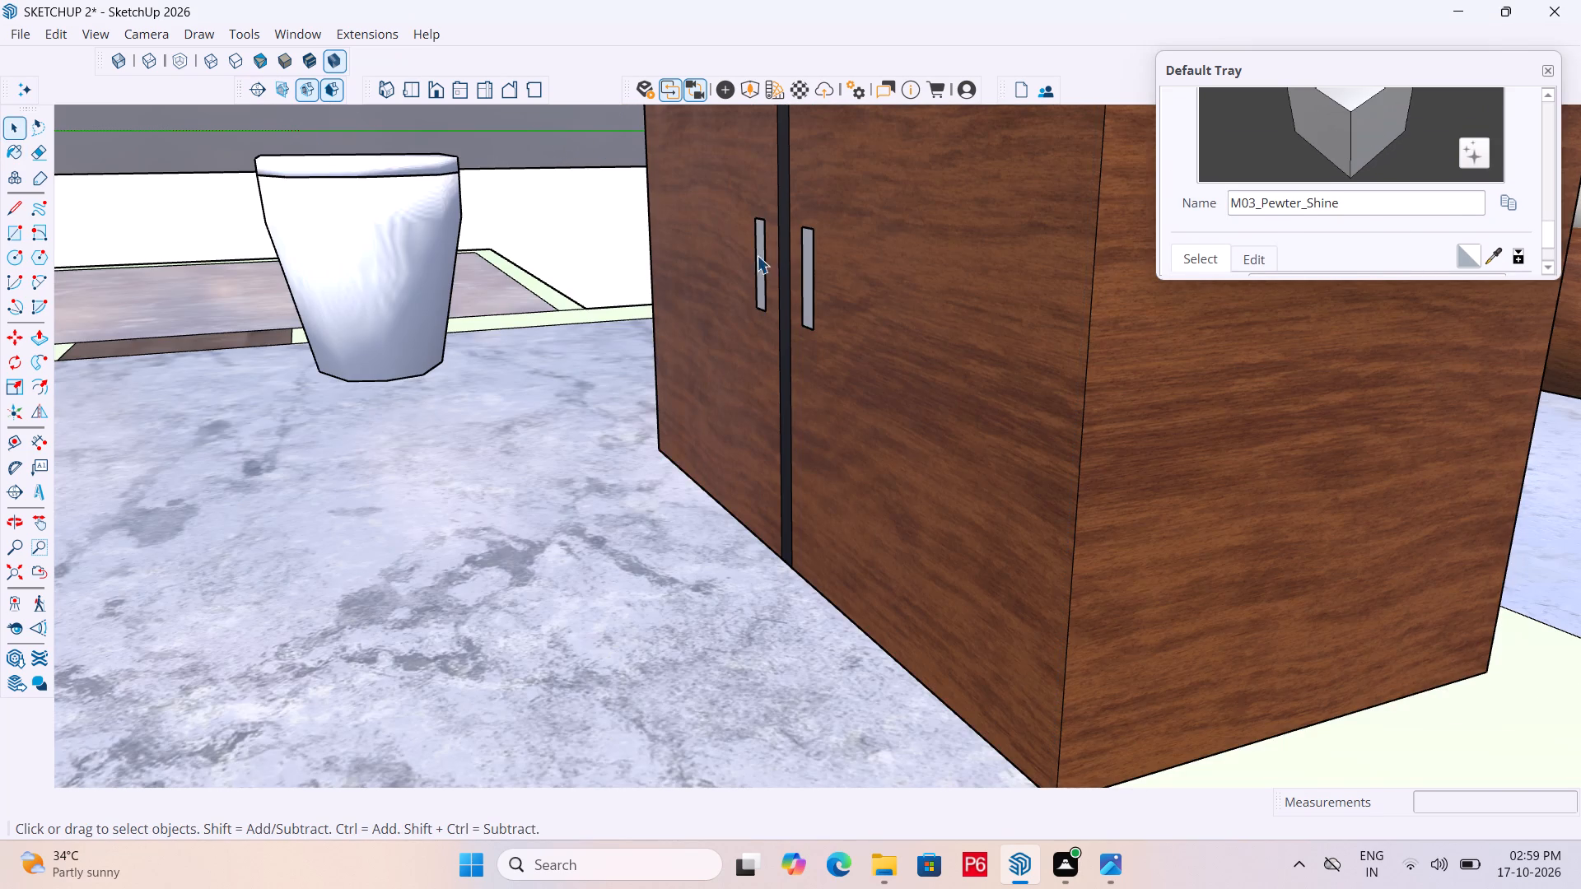
# Save the model.
pyautogui.scroll(-6, 754, 265)
pyautogui.scroll(-2, 609, 330)
pyautogui.moveTo(609, 336); pyautogui.dragTo(820, 374, button='middle')
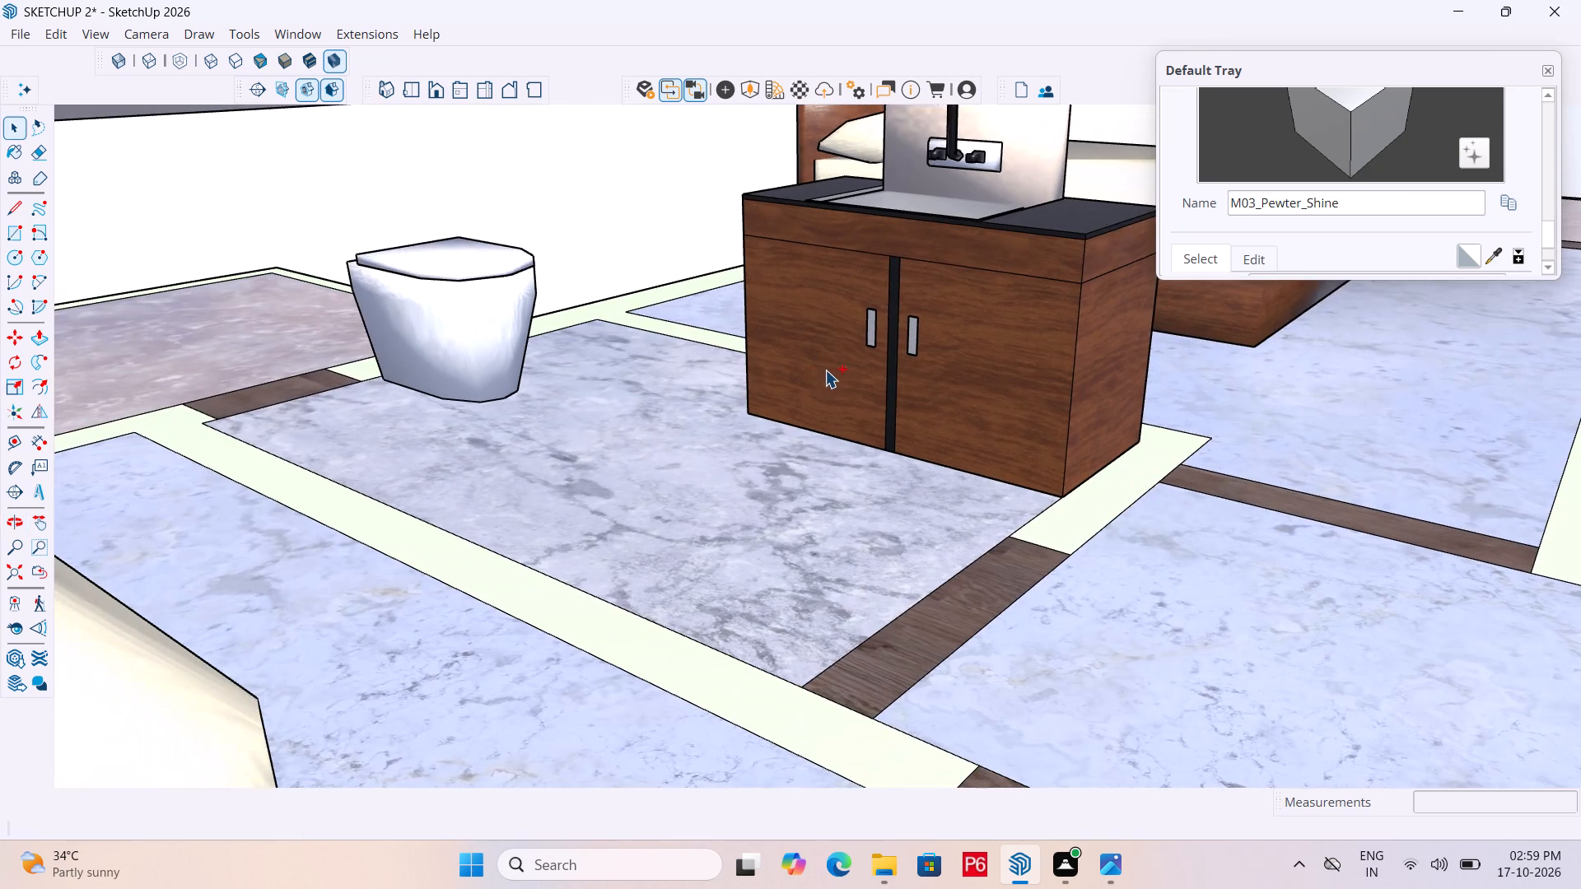
pyautogui.hotkey('ctrl', 's')
pyautogui.hotkey('ctrl', 's')
pyautogui.hotkey('ctrl', 's')
pyautogui.hotkey('ctrl', 's')
pyautogui.hotkey('ctrl', 's')
pyautogui.hotkey('ctrl', 's')
pyautogui.hotkey('ctrl', 's')
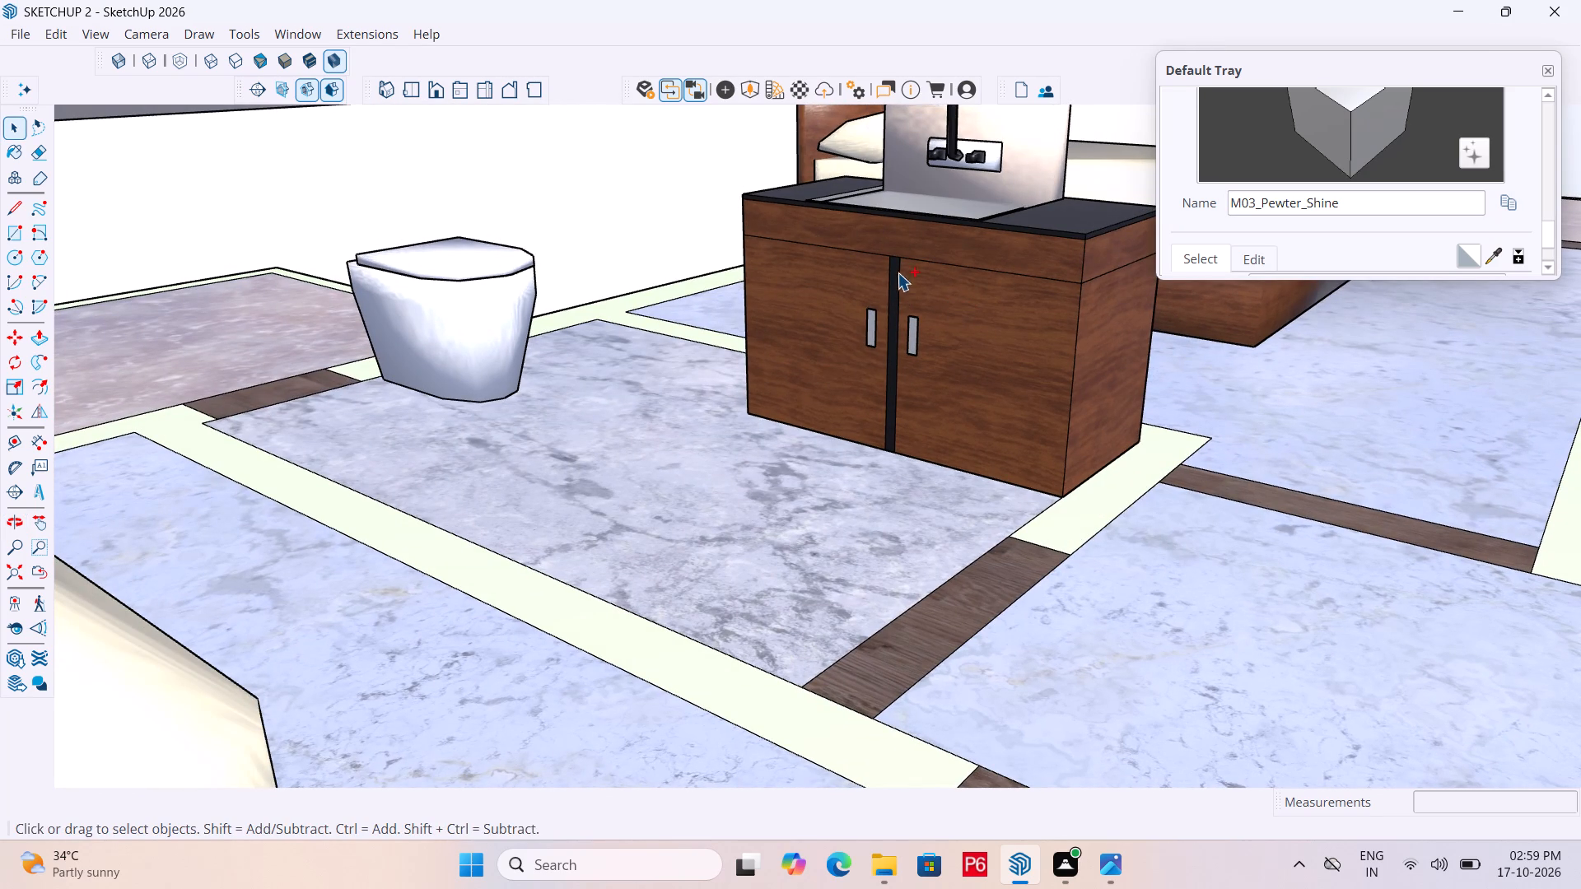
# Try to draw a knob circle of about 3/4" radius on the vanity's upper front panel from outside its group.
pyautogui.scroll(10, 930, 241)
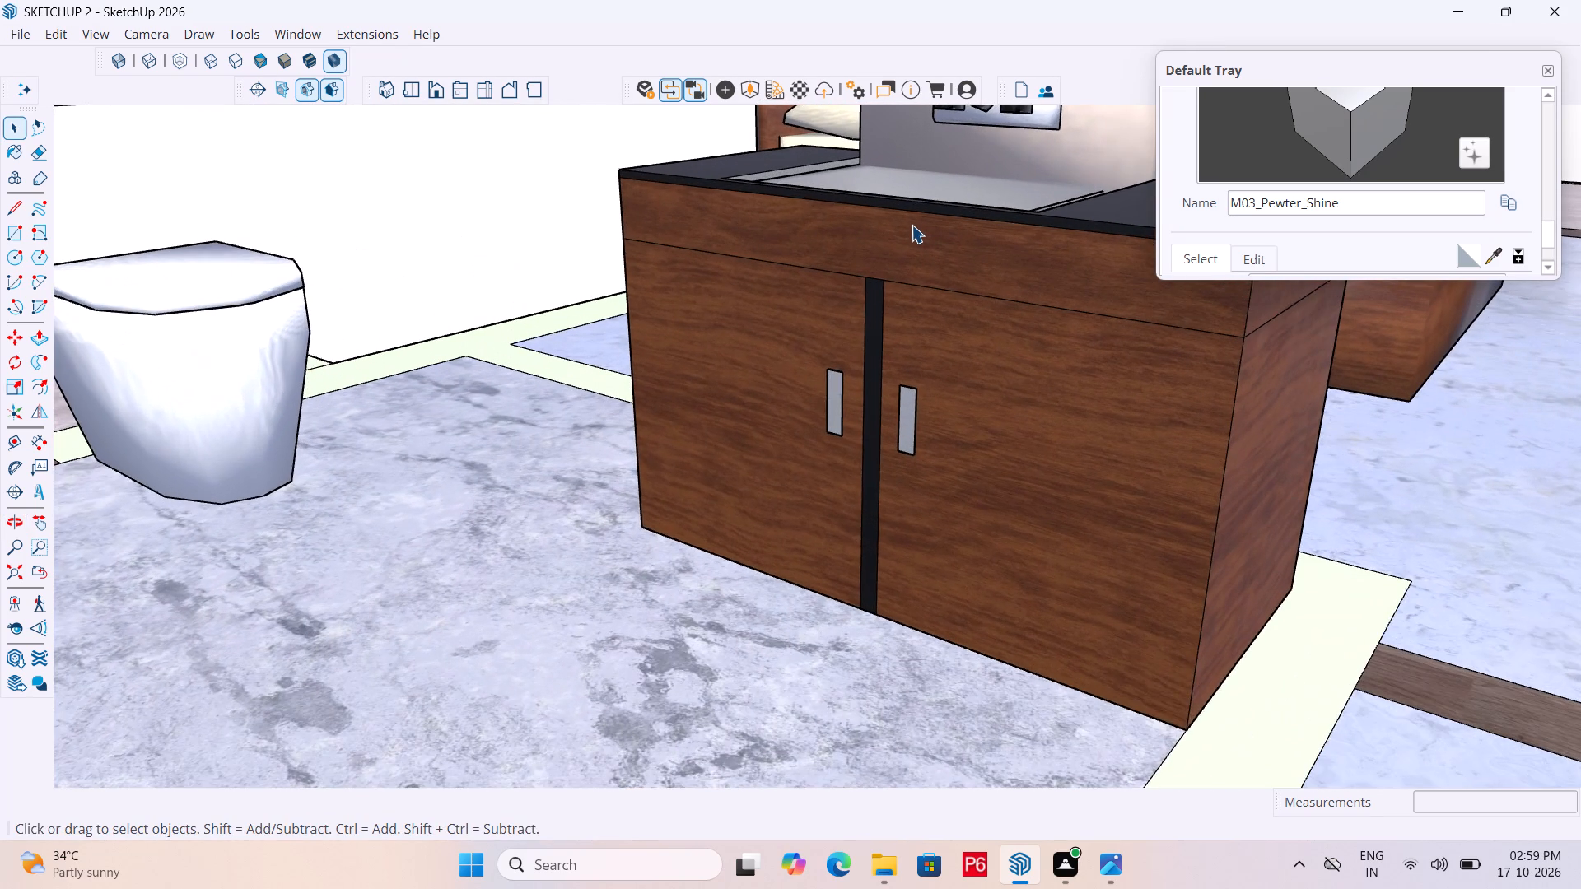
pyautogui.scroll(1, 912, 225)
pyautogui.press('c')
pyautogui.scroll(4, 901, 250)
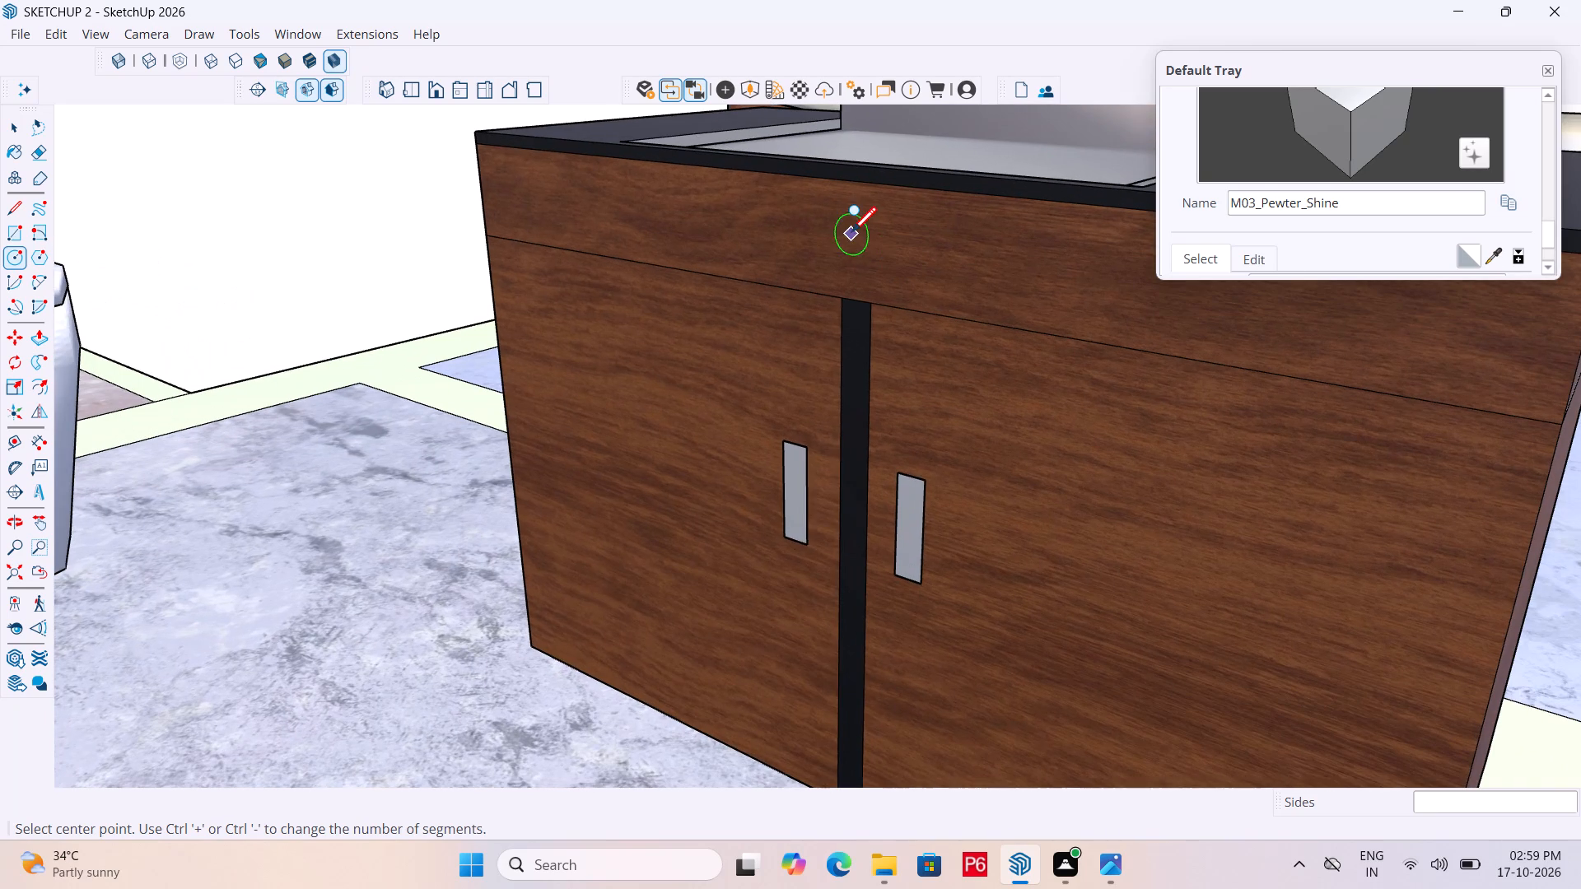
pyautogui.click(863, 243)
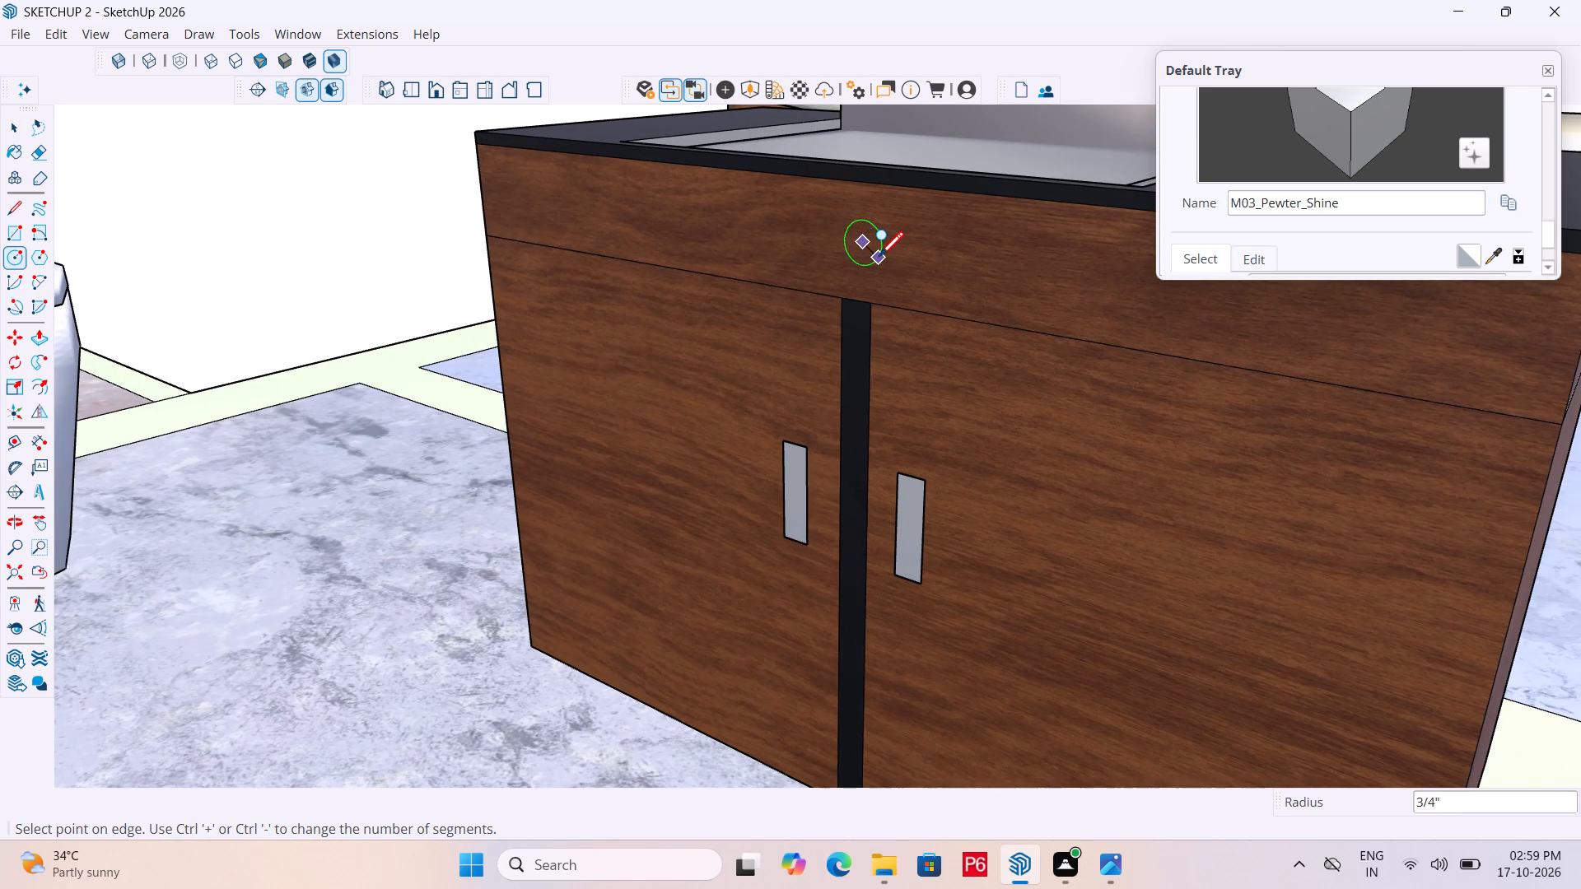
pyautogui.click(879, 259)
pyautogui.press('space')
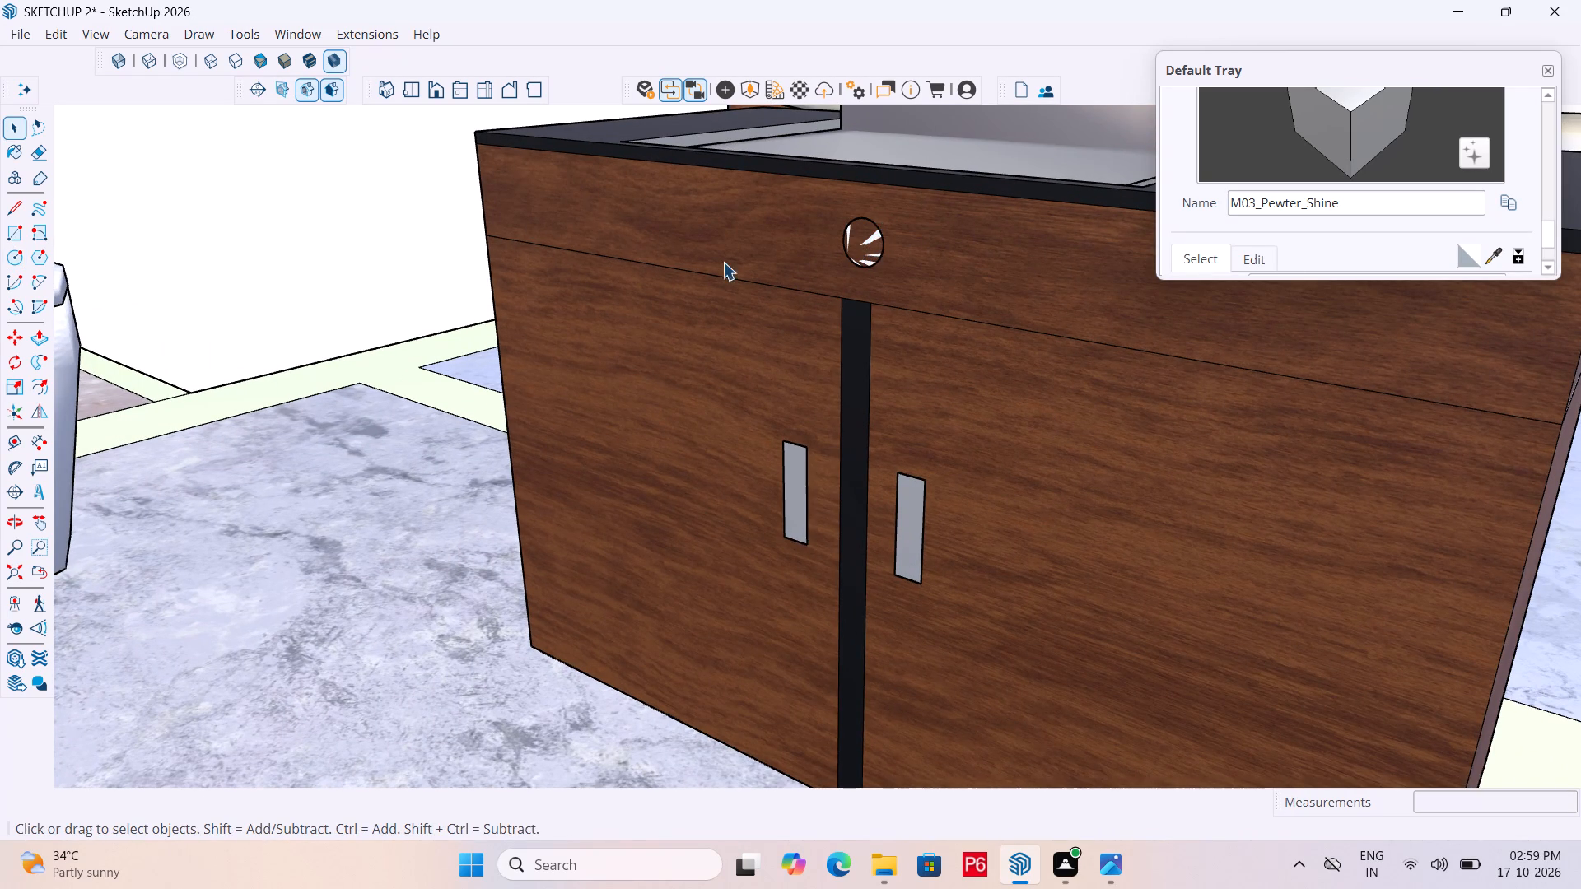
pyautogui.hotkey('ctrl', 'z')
# Open the vanity cabinet group and draw a circle of about 7/8" radius on the upper front panel, above the dark strip.
pyautogui.tripleClick(967, 247)
pyautogui.click(967, 247)
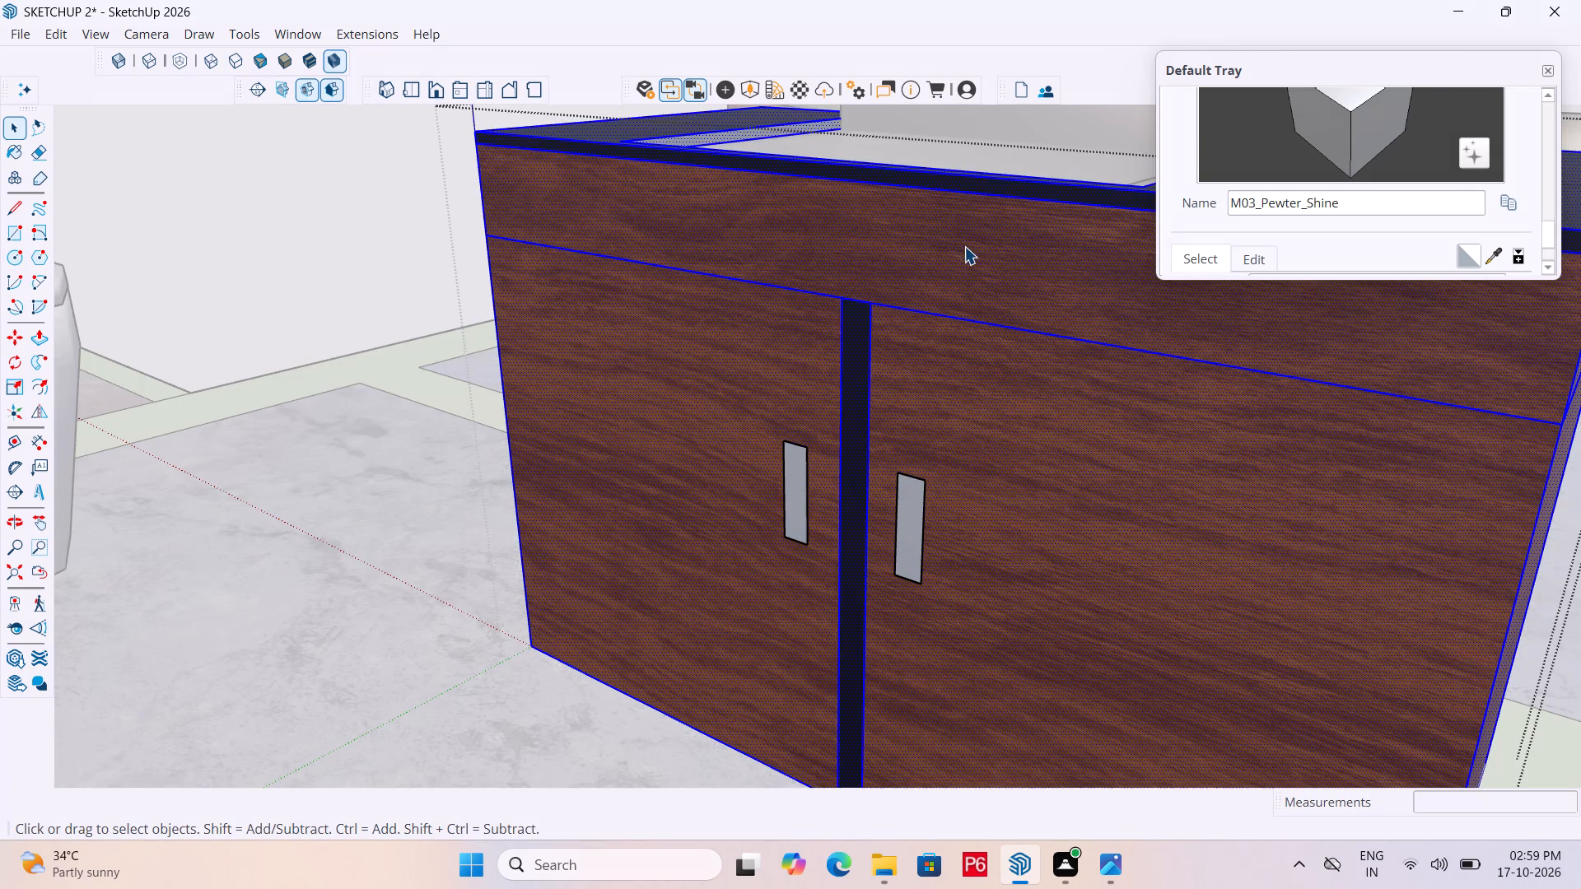
pyautogui.click(904, 241)
pyautogui.click(859, 234)
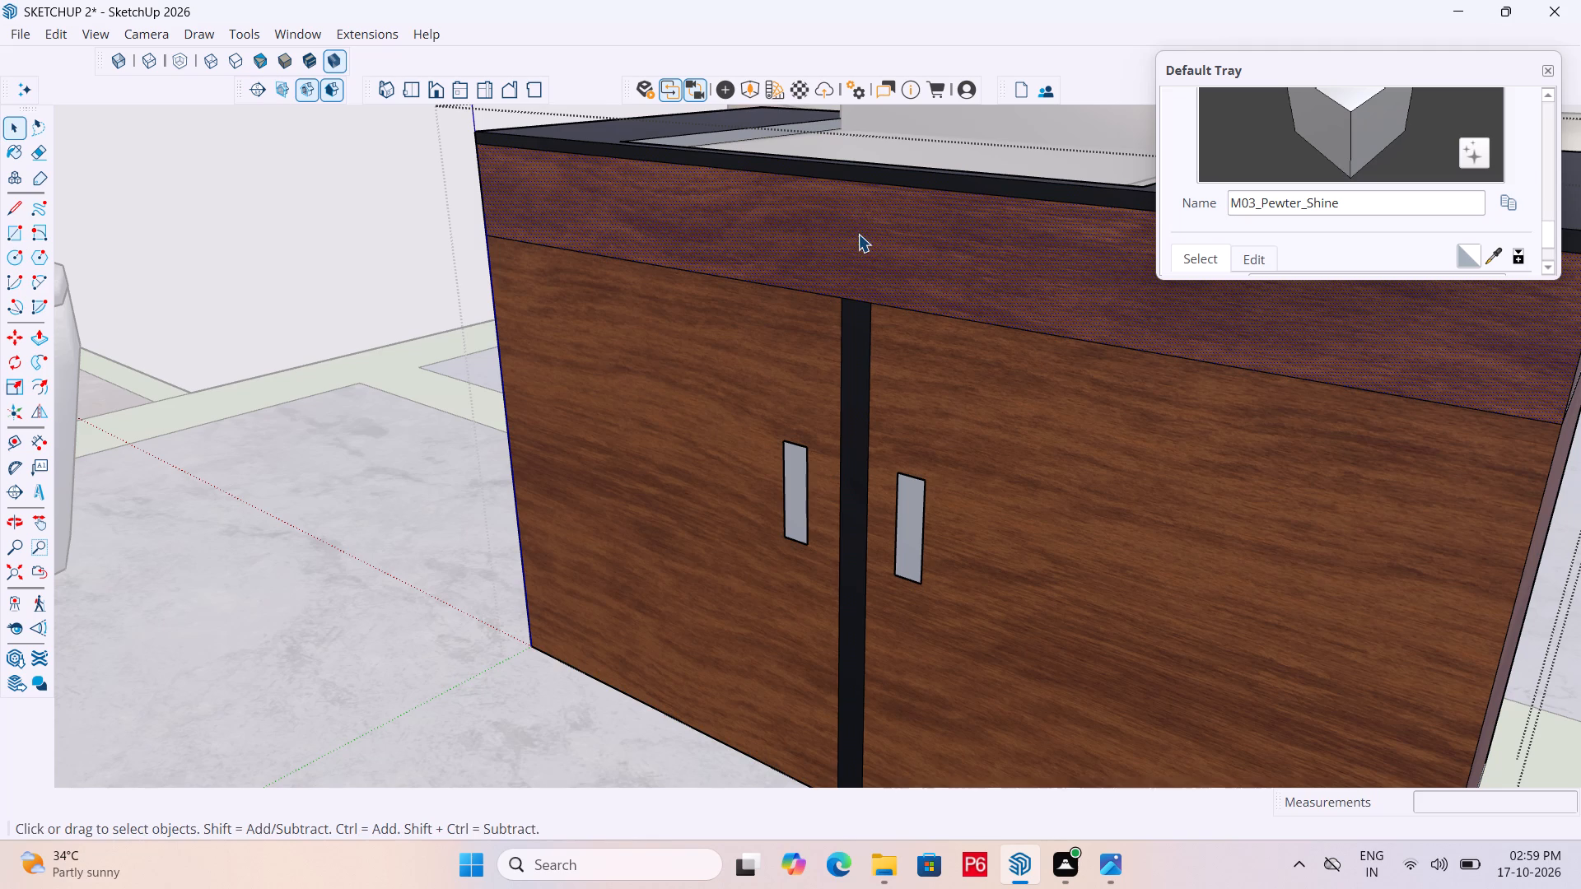
pyautogui.press('c')
pyautogui.click(857, 238)
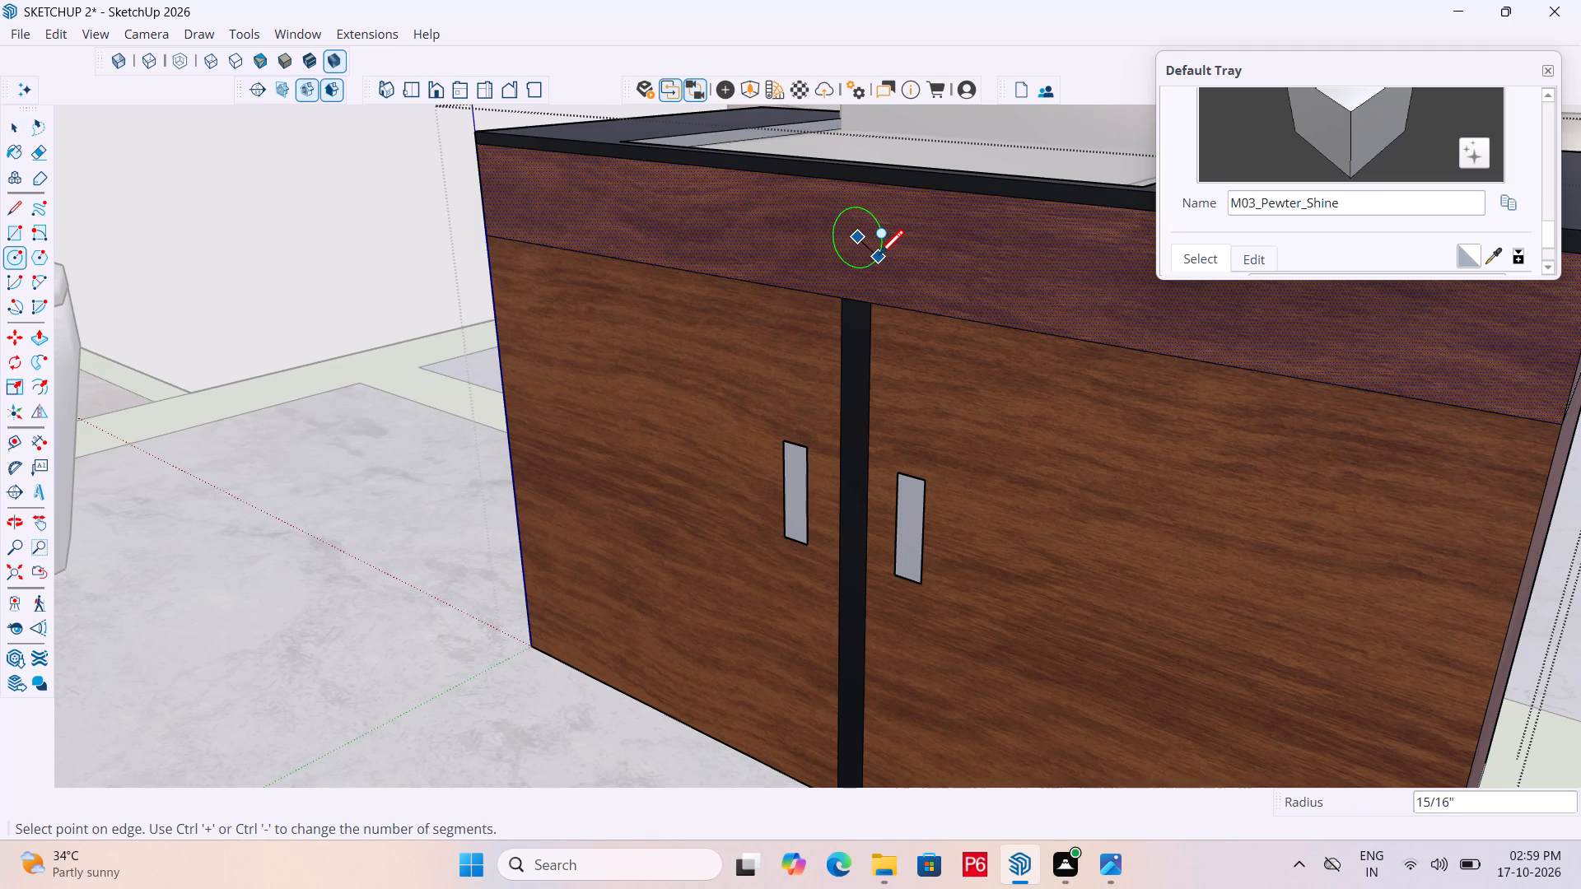
pyautogui.click(879, 249)
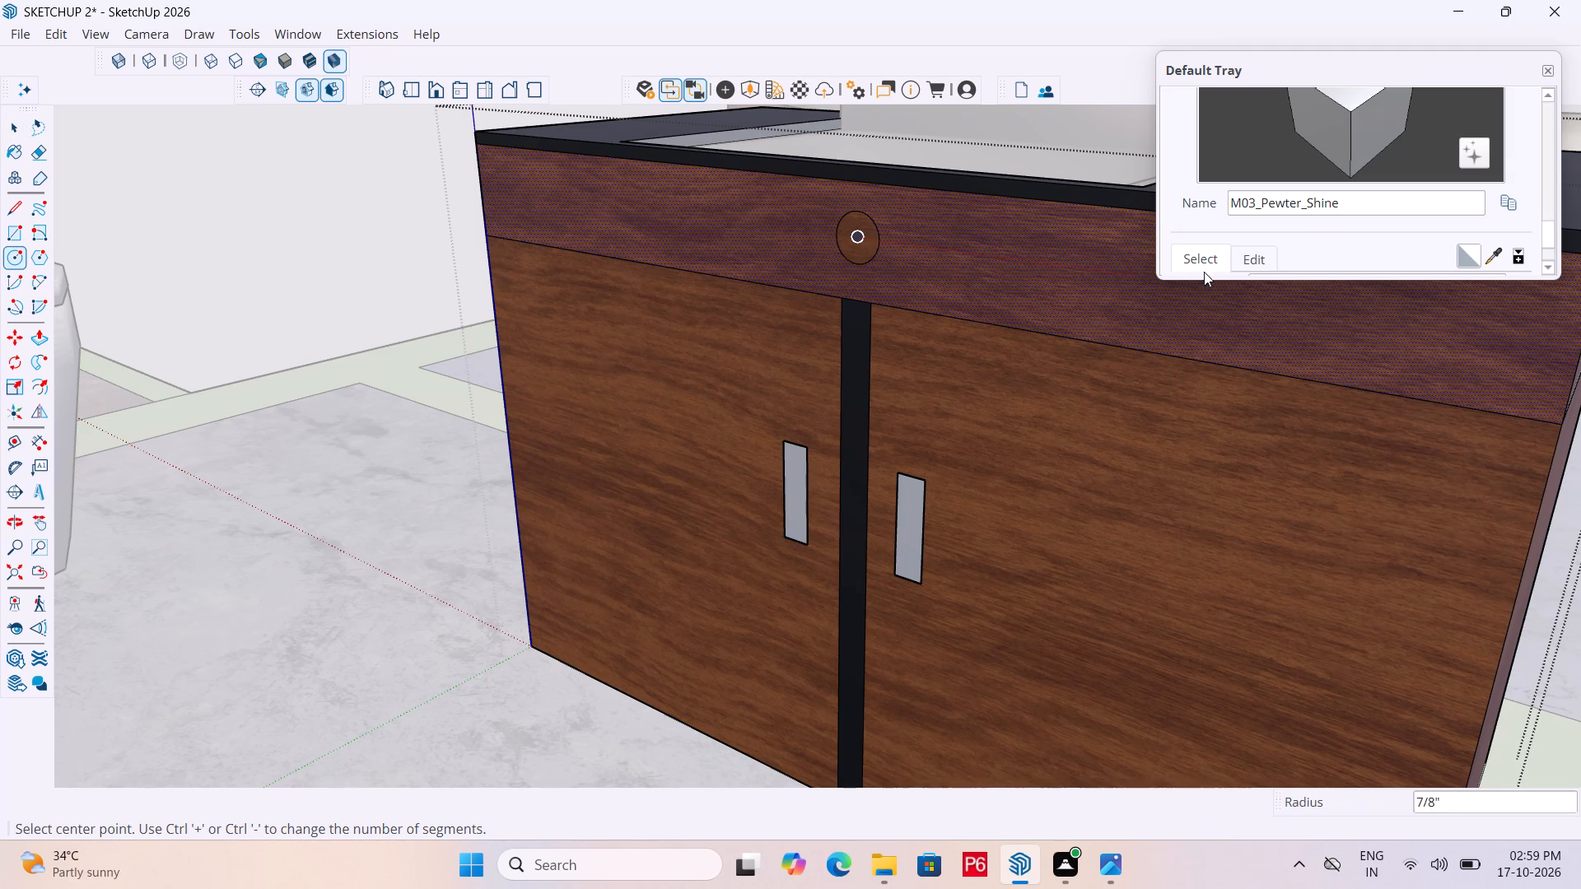
# Paint the circular knob face on the vanity's upper front panel with M03_Pewter_Shine.
pyautogui.scroll(-4, 1274, 239)
pyautogui.scroll(1, 1359, 230)
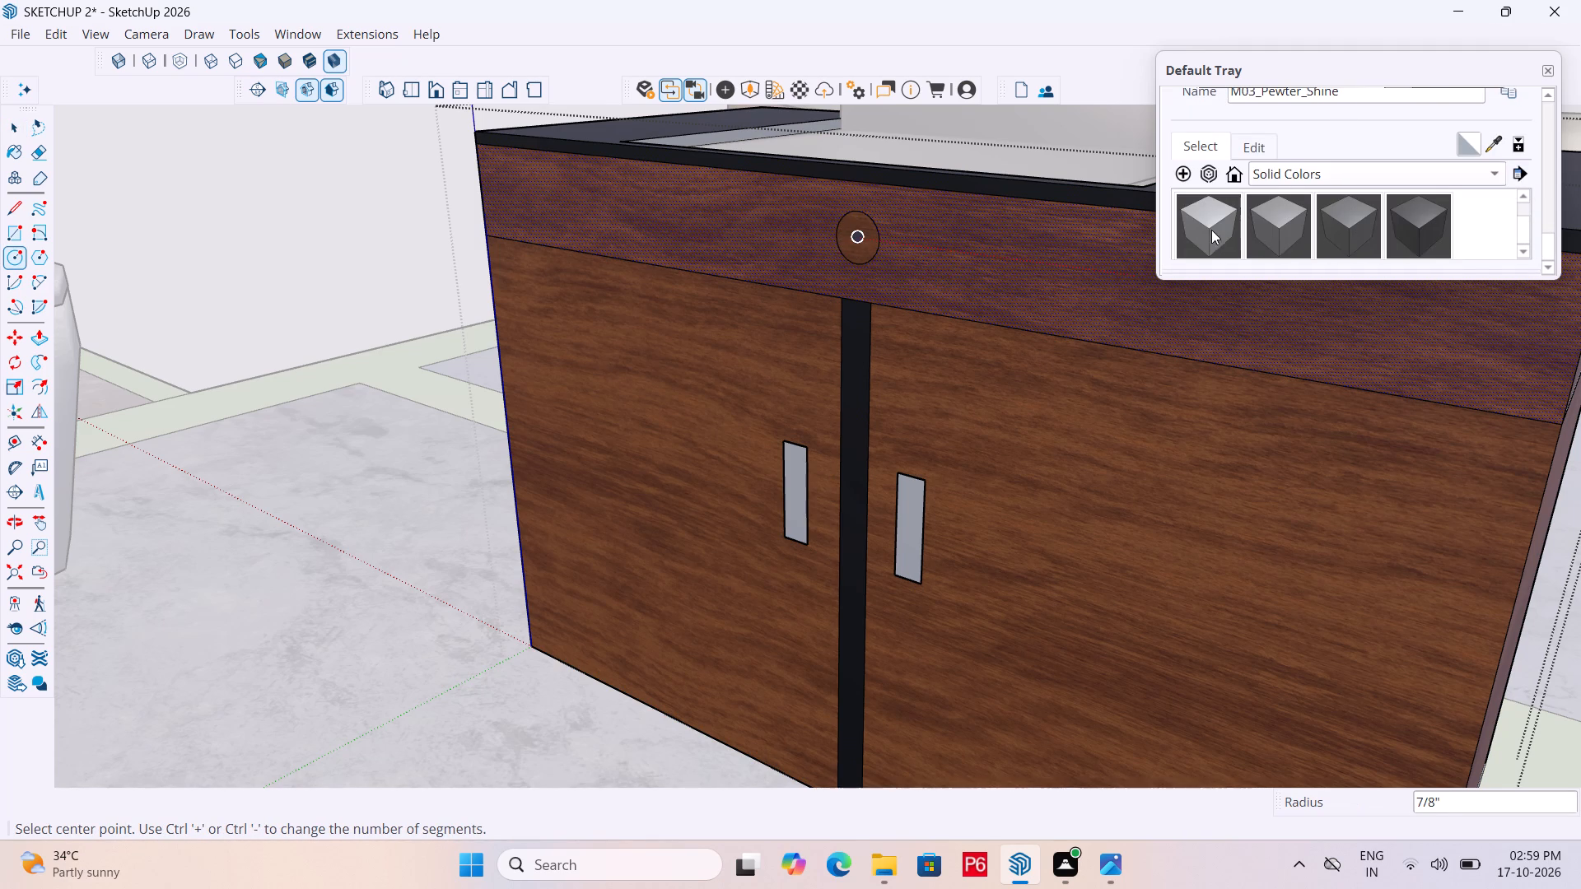
pyautogui.scroll(1, 1320, 231)
pyautogui.scroll(4, 1317, 138)
pyautogui.scroll(-4, 1317, 147)
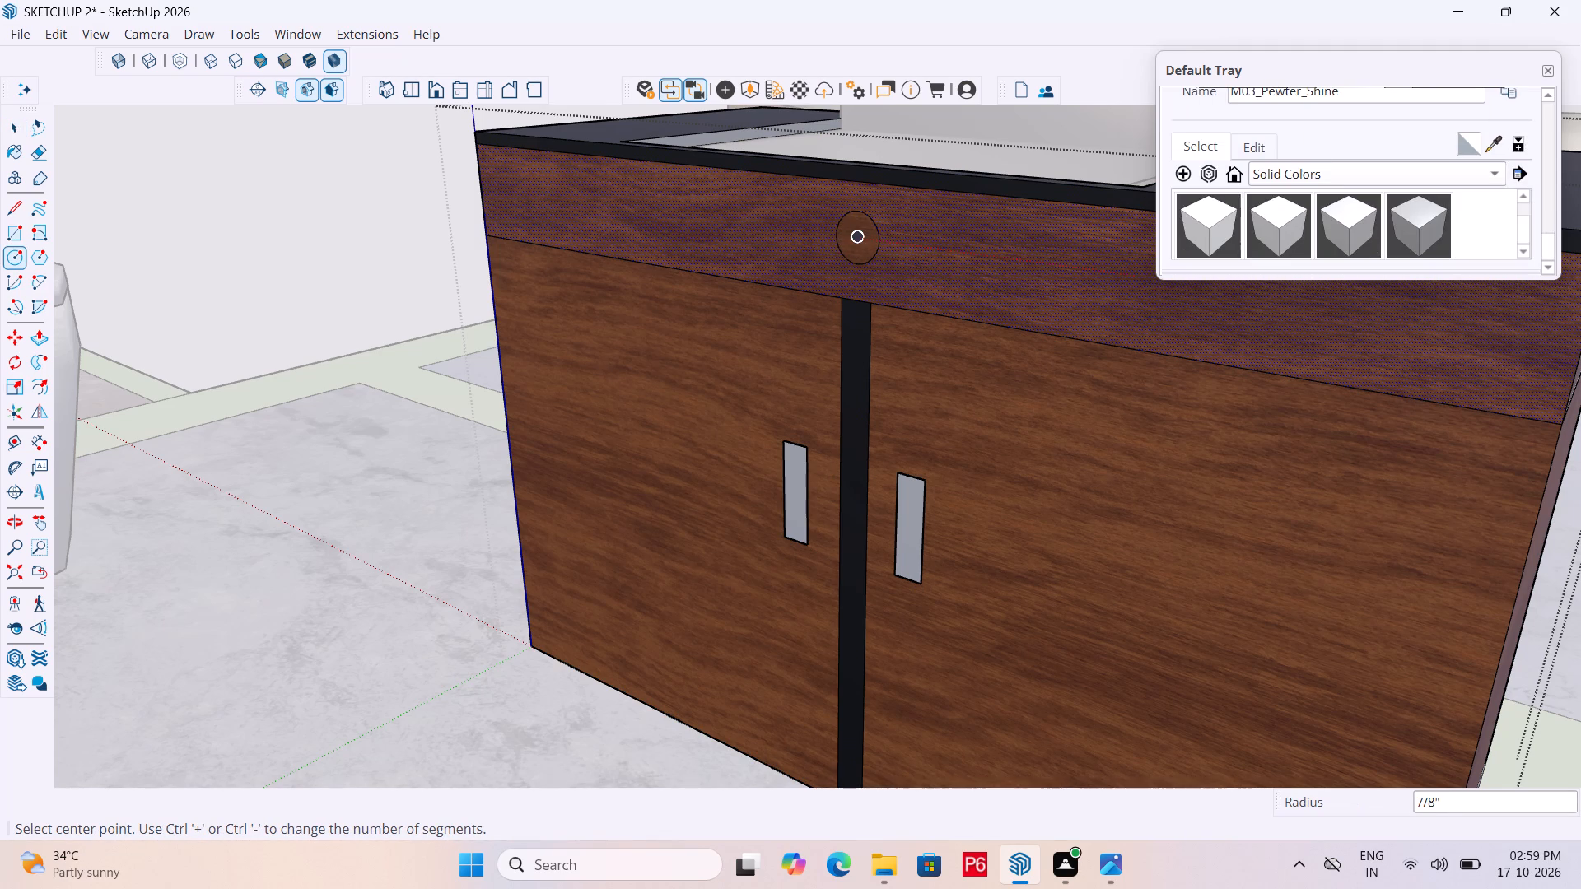
pyautogui.press('space')
pyautogui.press('b')
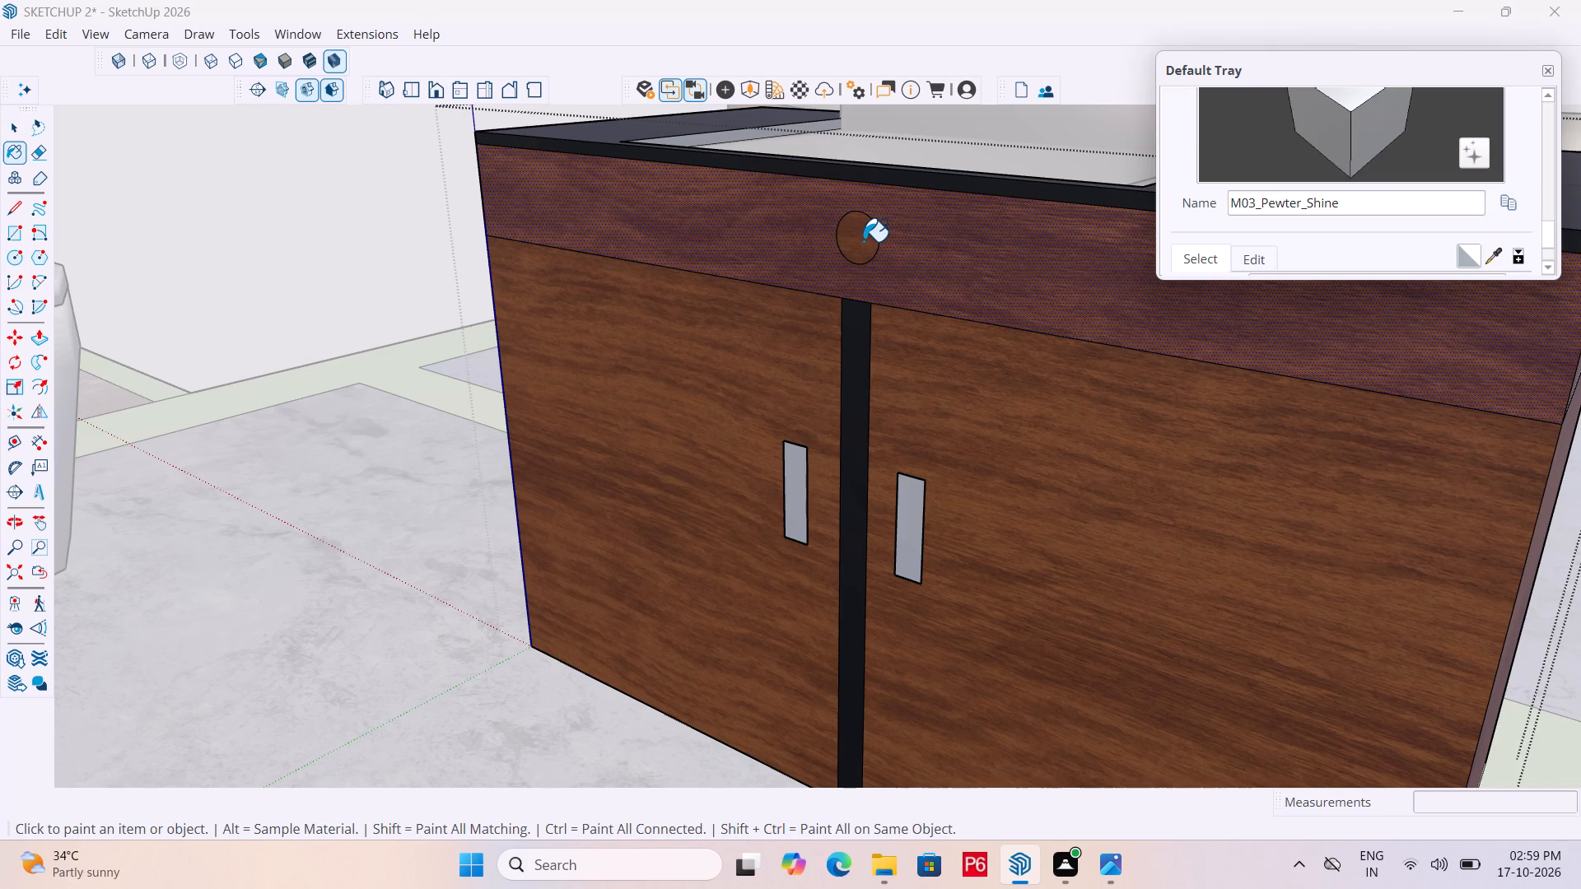
pyautogui.click(862, 241)
pyautogui.scroll(-5, 779, 248)
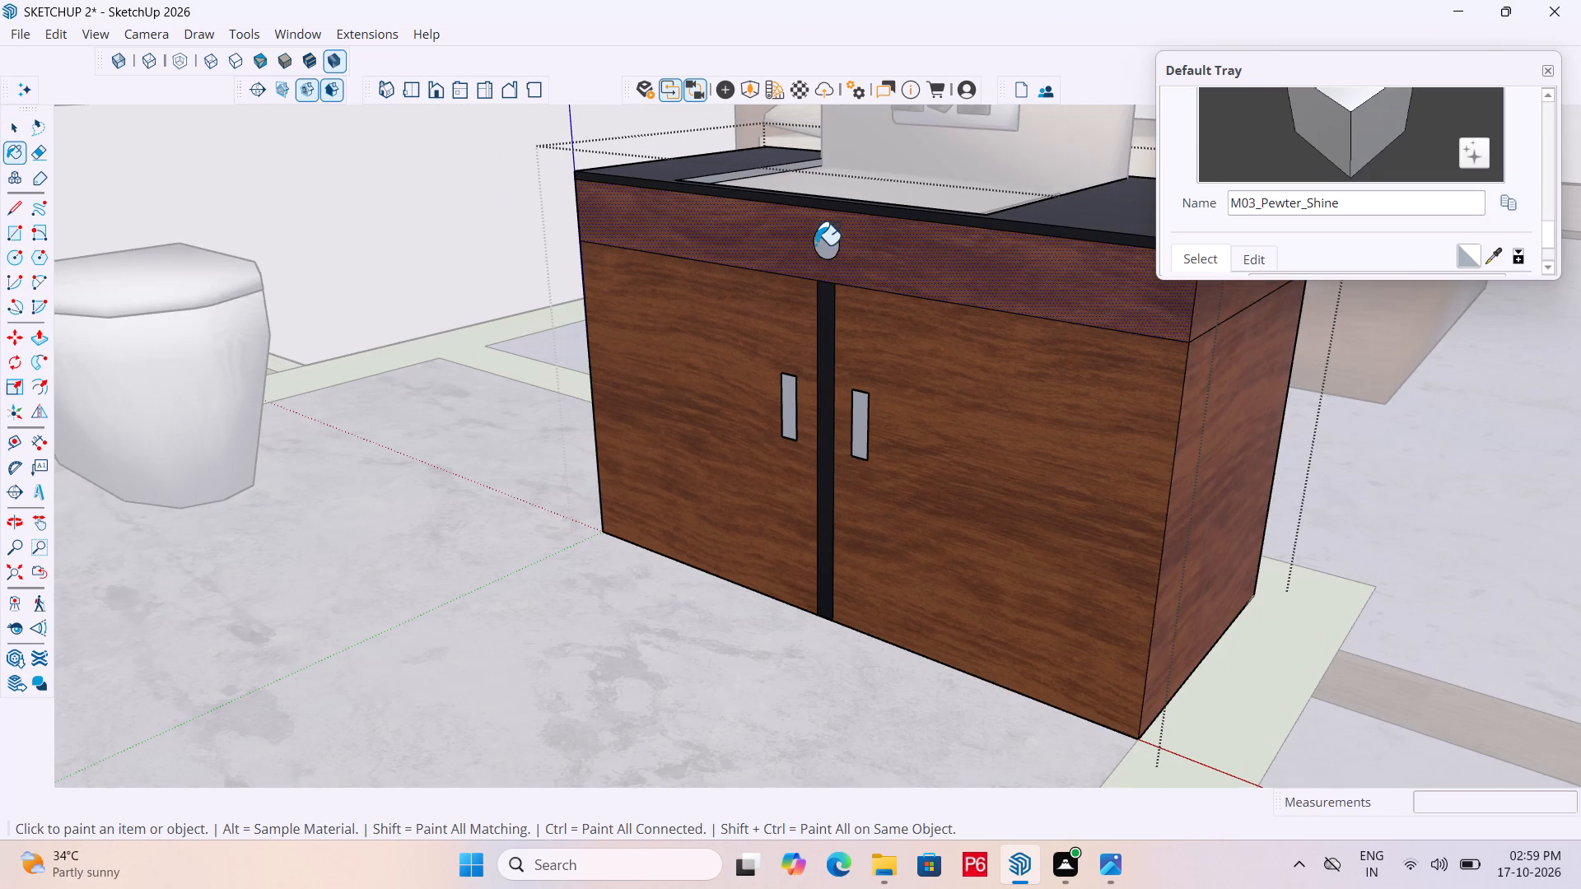
# Extrude the circular knob face slightly outward from the vanity's upper front panel.
pyautogui.moveTo(826, 241); pyautogui.dragTo(800, 257, button='middle')
pyautogui.scroll(2, 804, 252)
pyautogui.press('p')
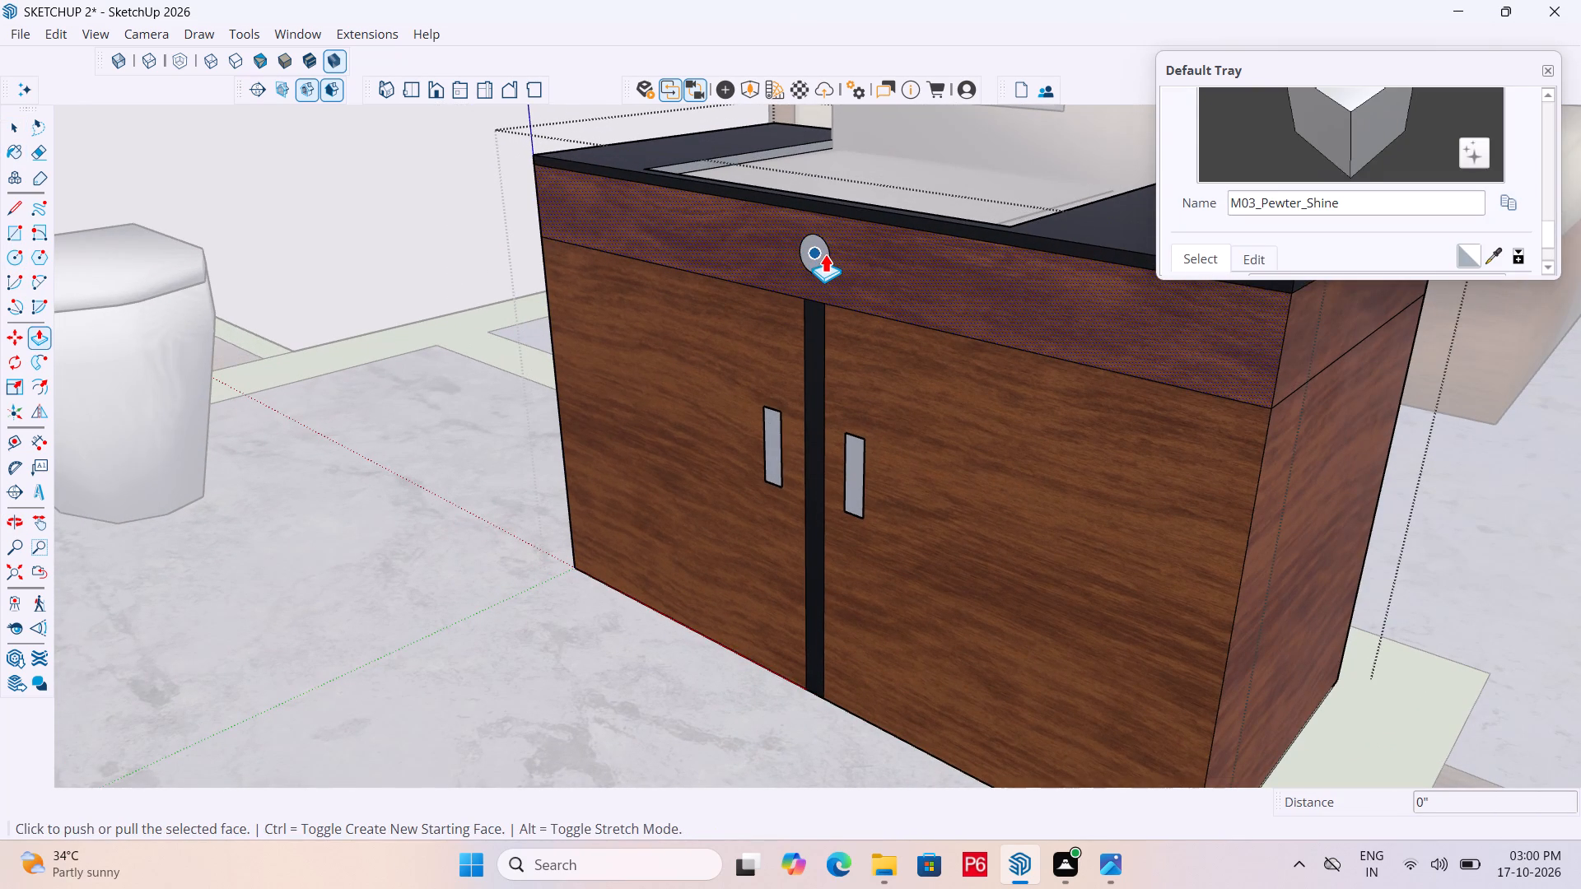
pyautogui.click(825, 253)
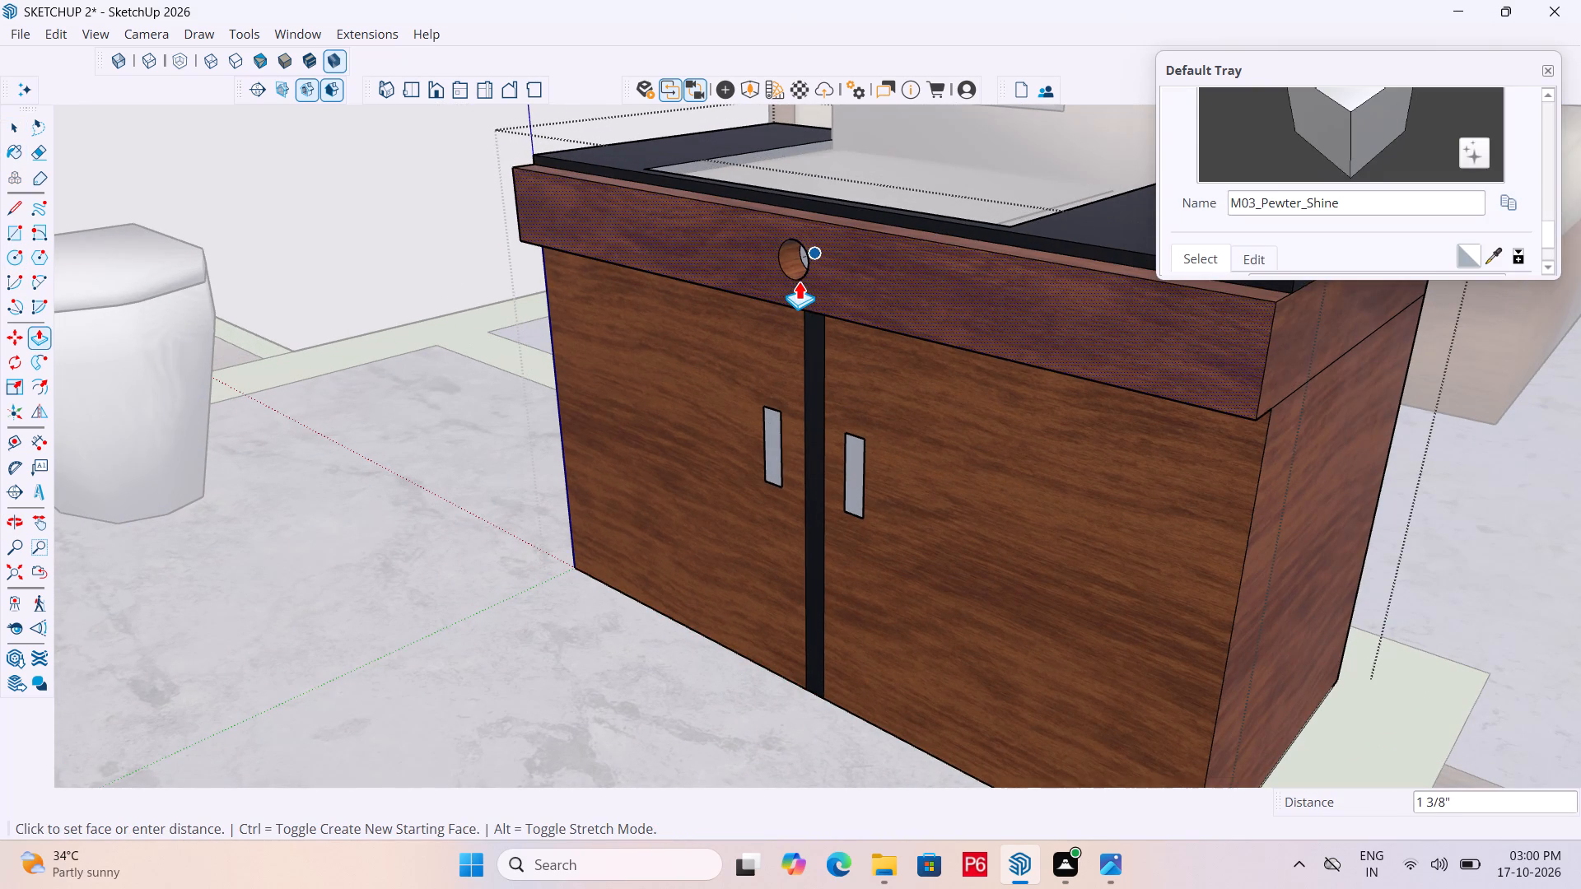
pyautogui.press('Escape')
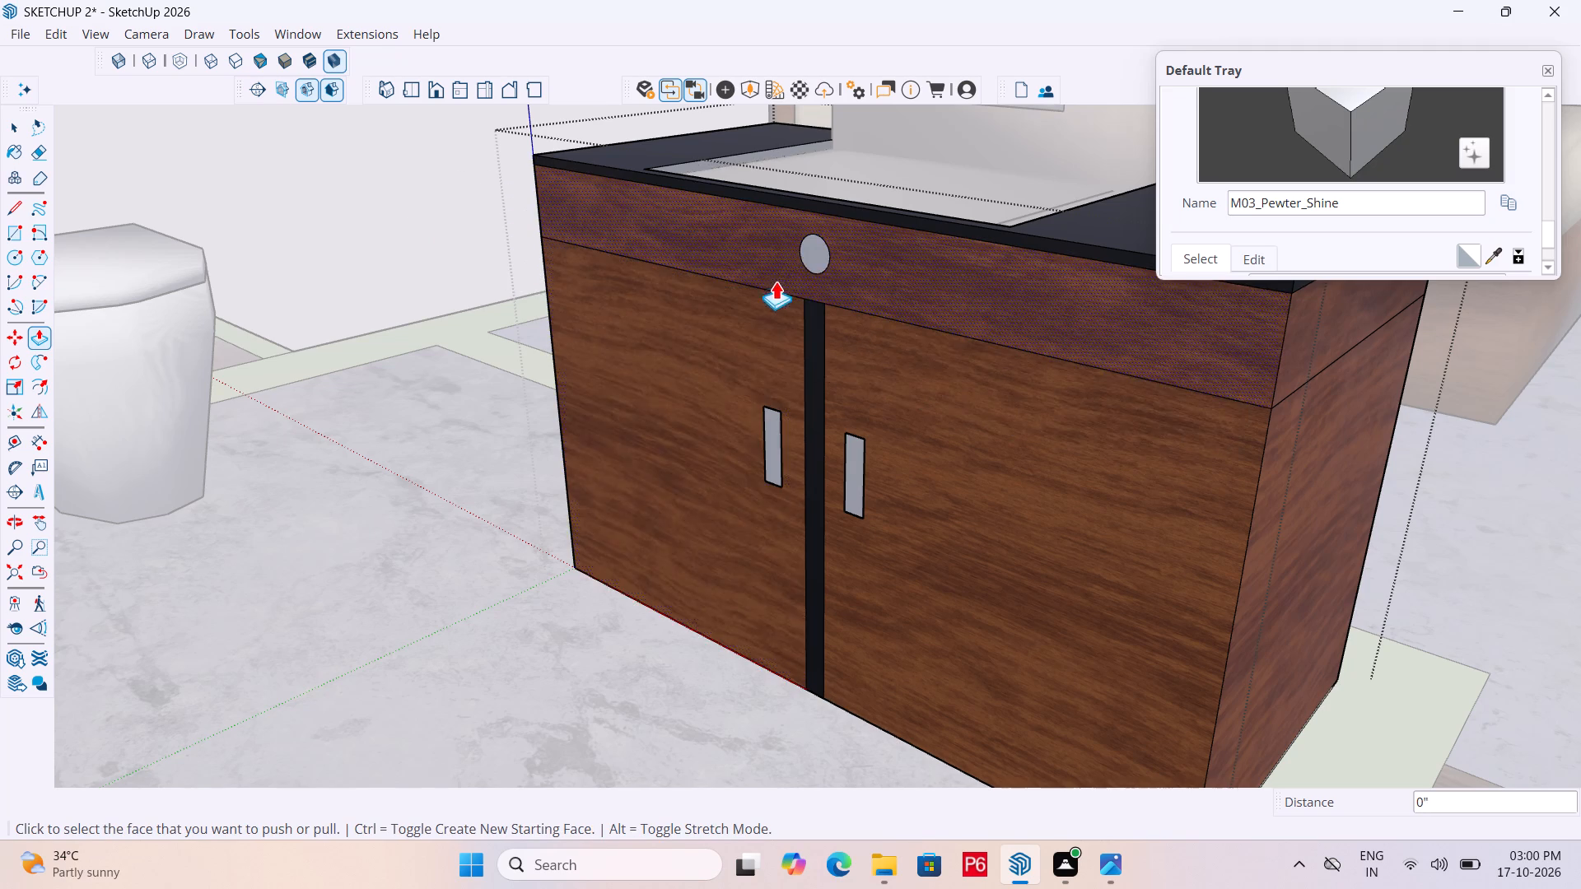
pyautogui.scroll(4, 790, 258)
pyautogui.click(821, 253)
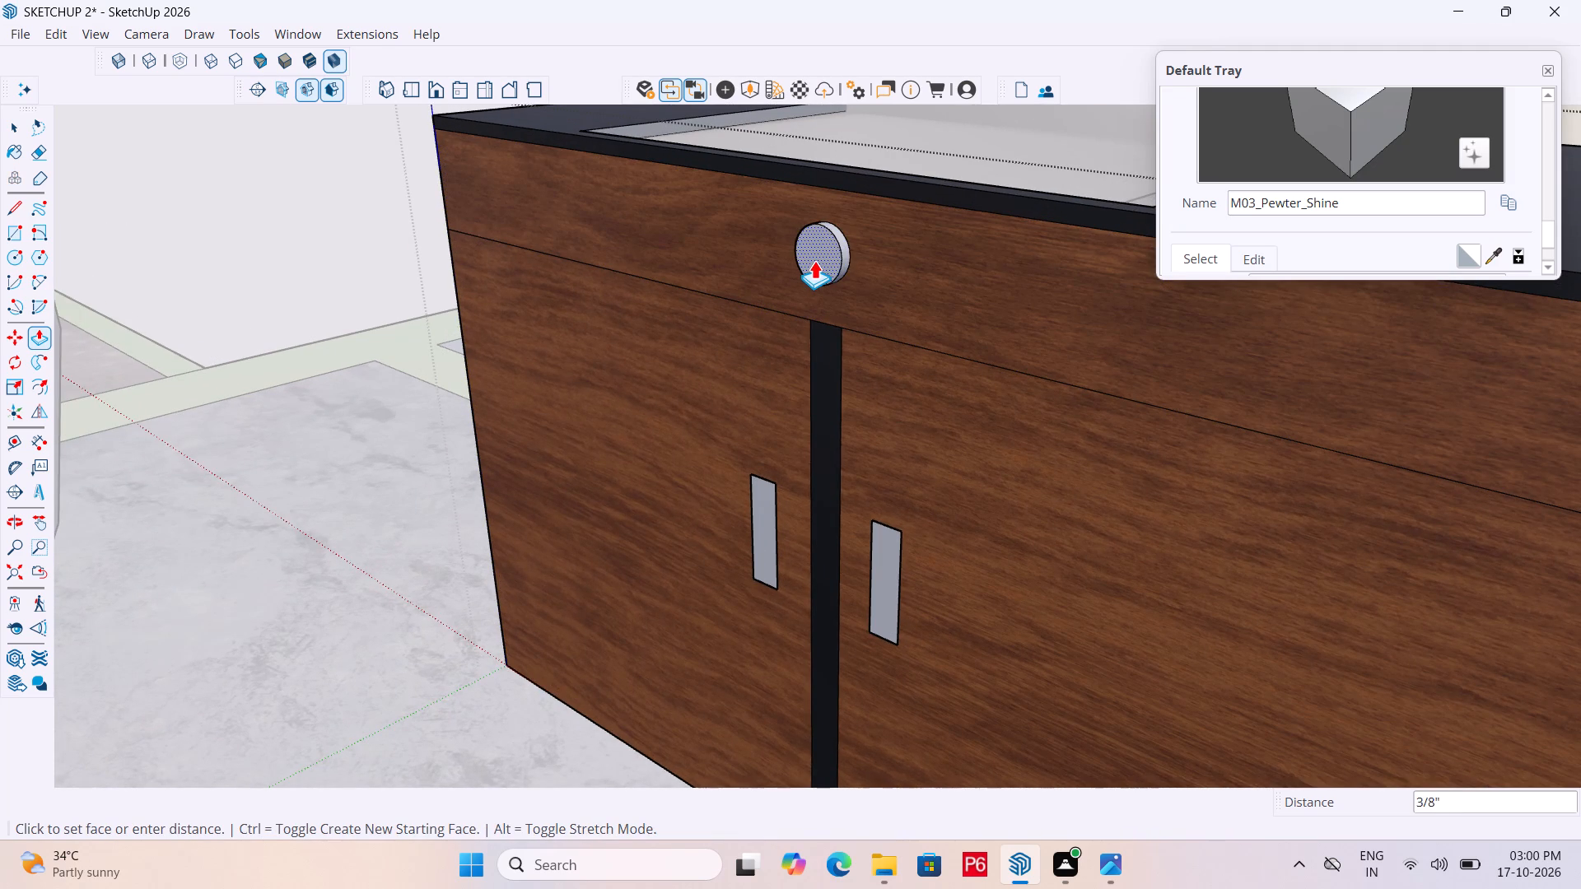
pyautogui.doubleClick(818, 260)
pyautogui.scroll(-3, 787, 207)
pyautogui.press('space')
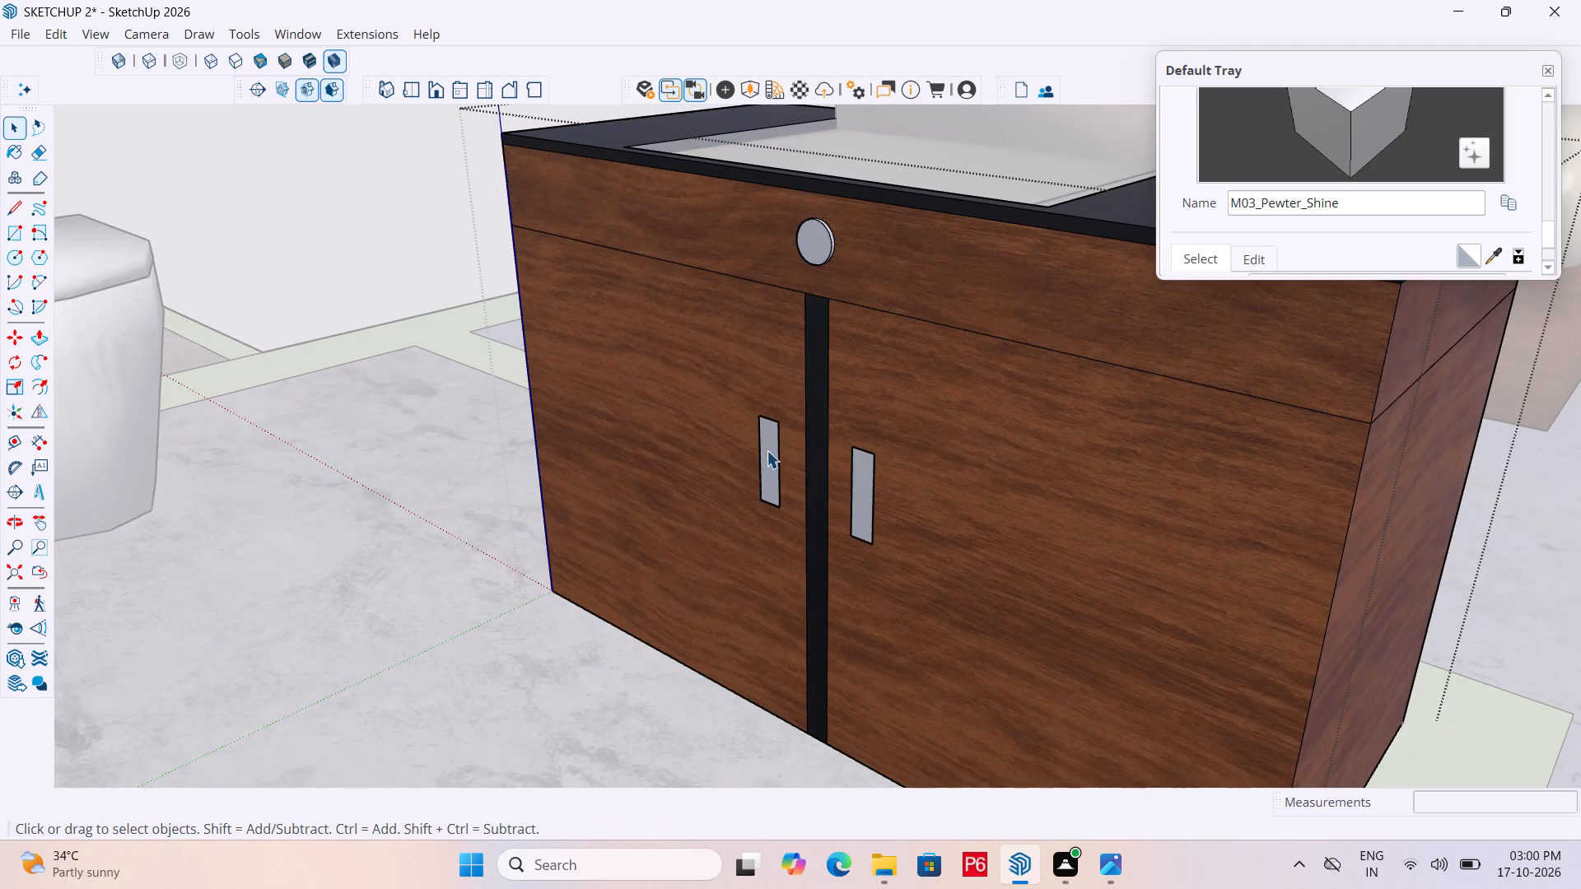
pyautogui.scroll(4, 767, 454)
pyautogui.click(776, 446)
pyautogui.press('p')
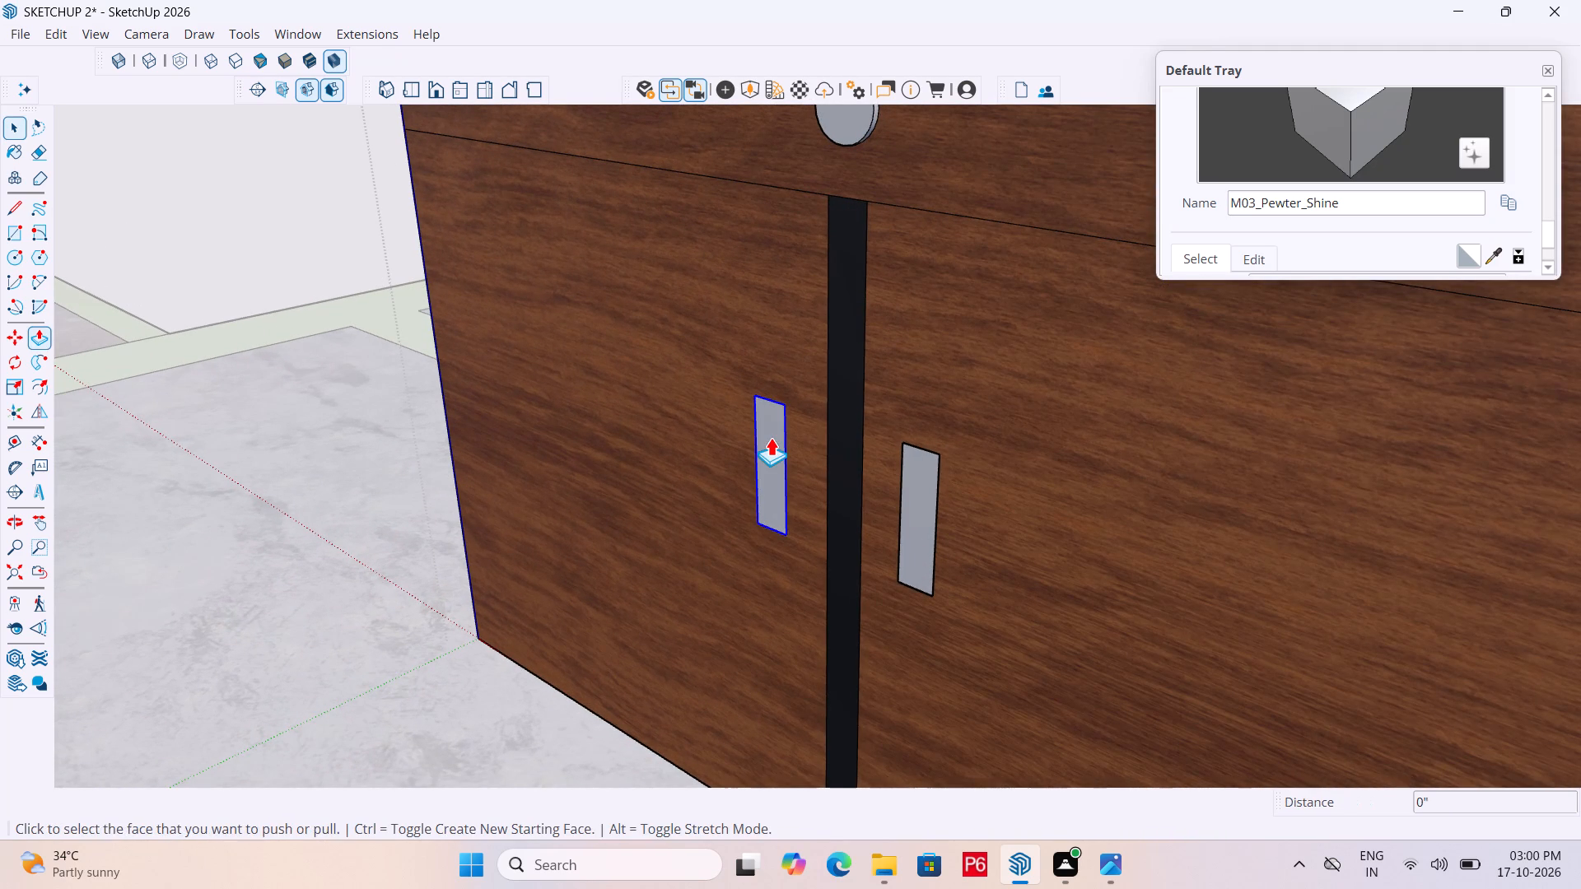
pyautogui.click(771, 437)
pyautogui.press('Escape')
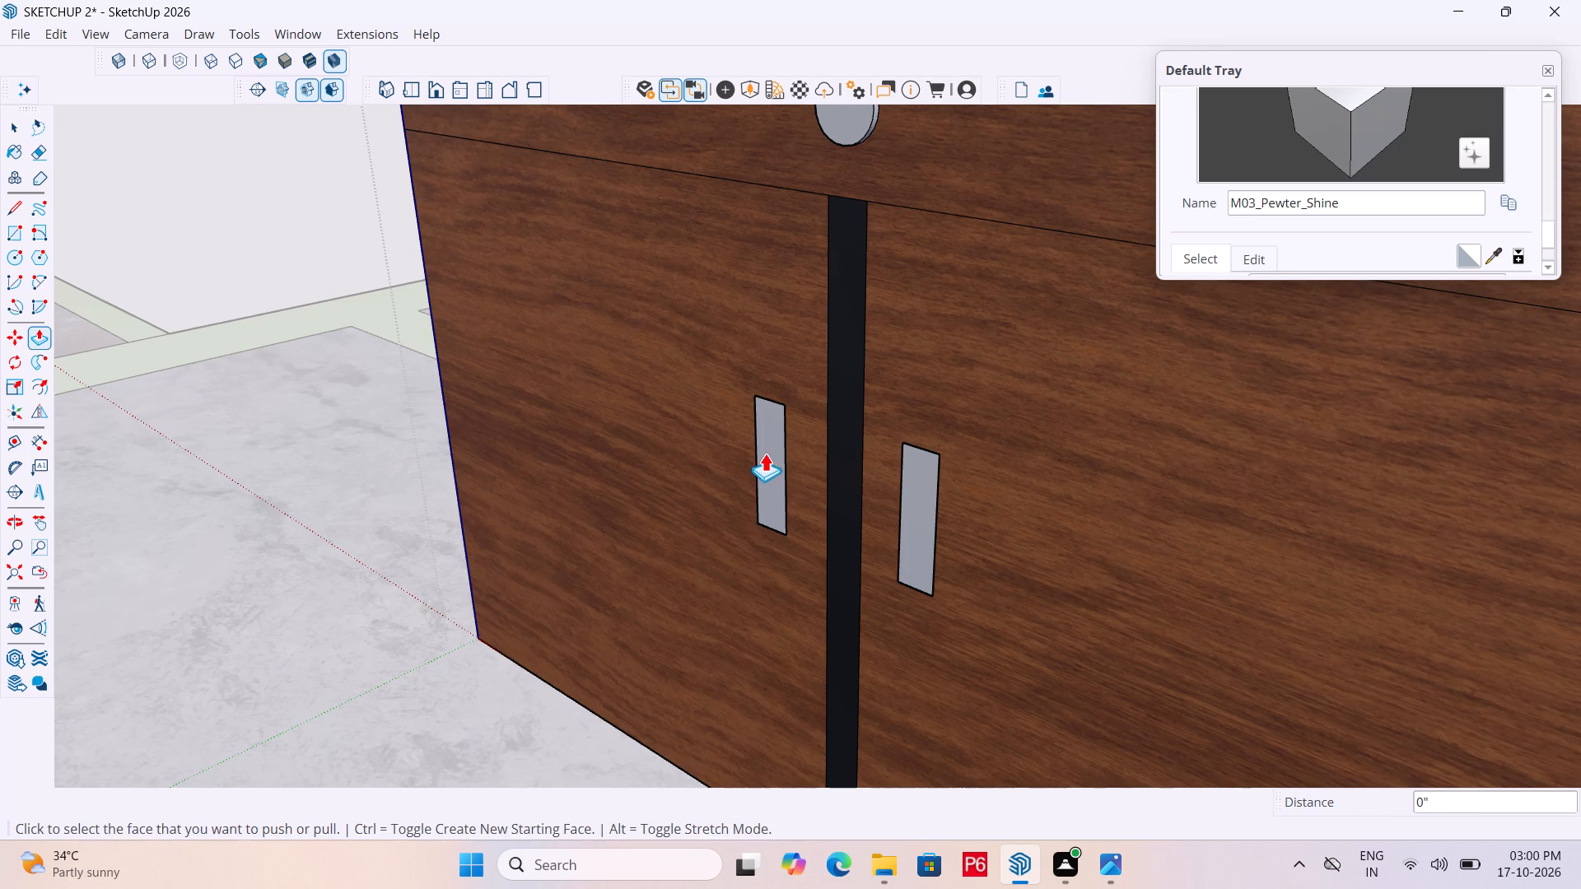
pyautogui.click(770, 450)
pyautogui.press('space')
# Open the group of the vanity's left door handle and extrude its face outward about 3/16".
pyautogui.doubleClick(770, 450)
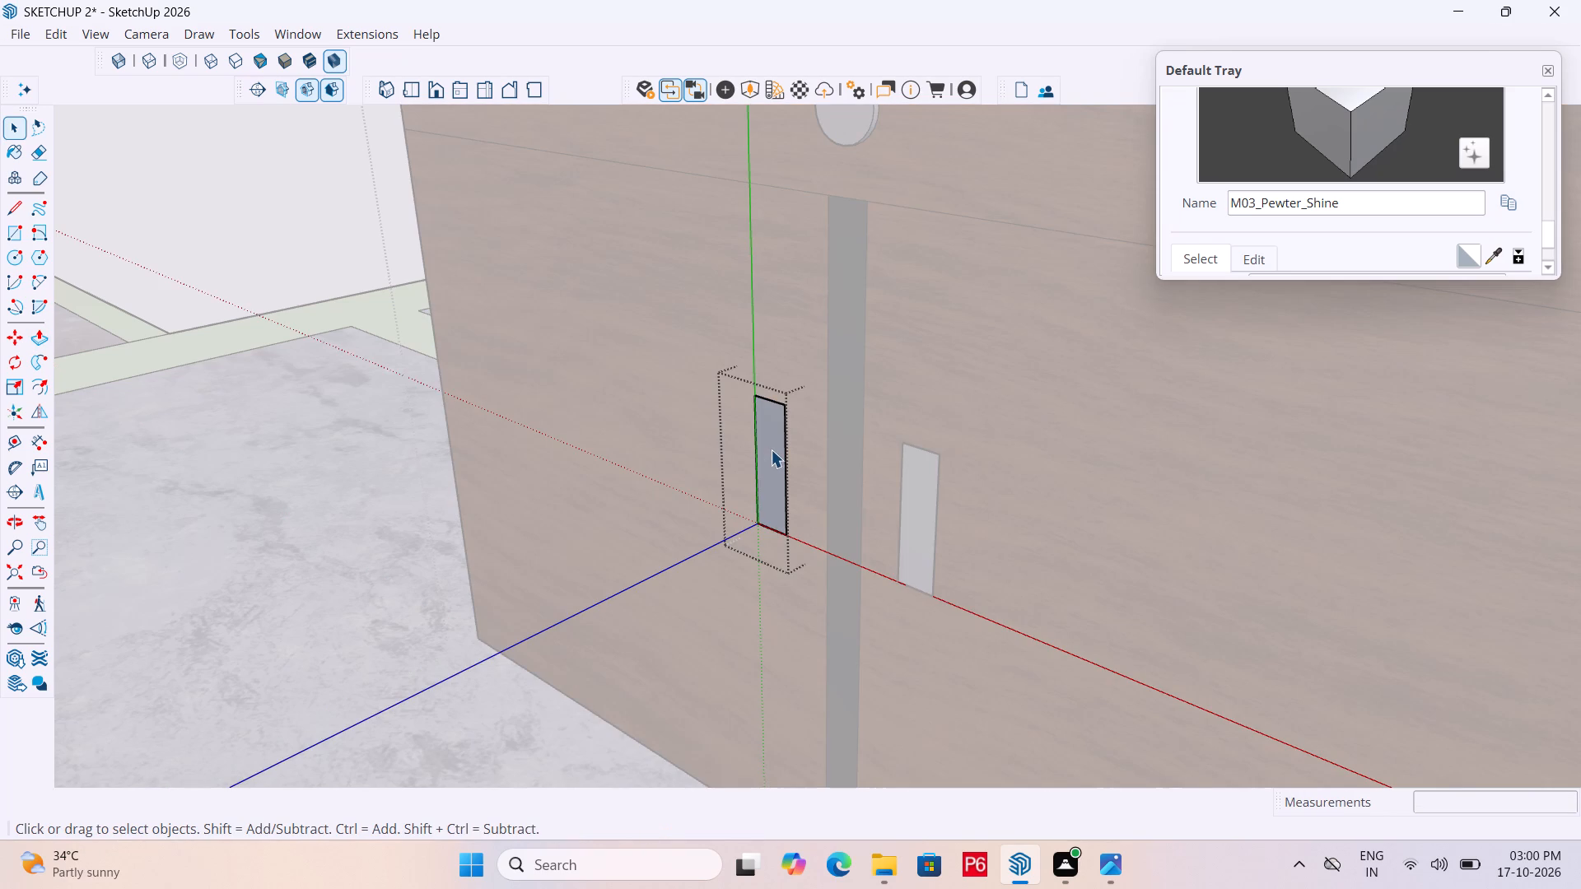
pyautogui.press('p')
pyautogui.click(771, 449)
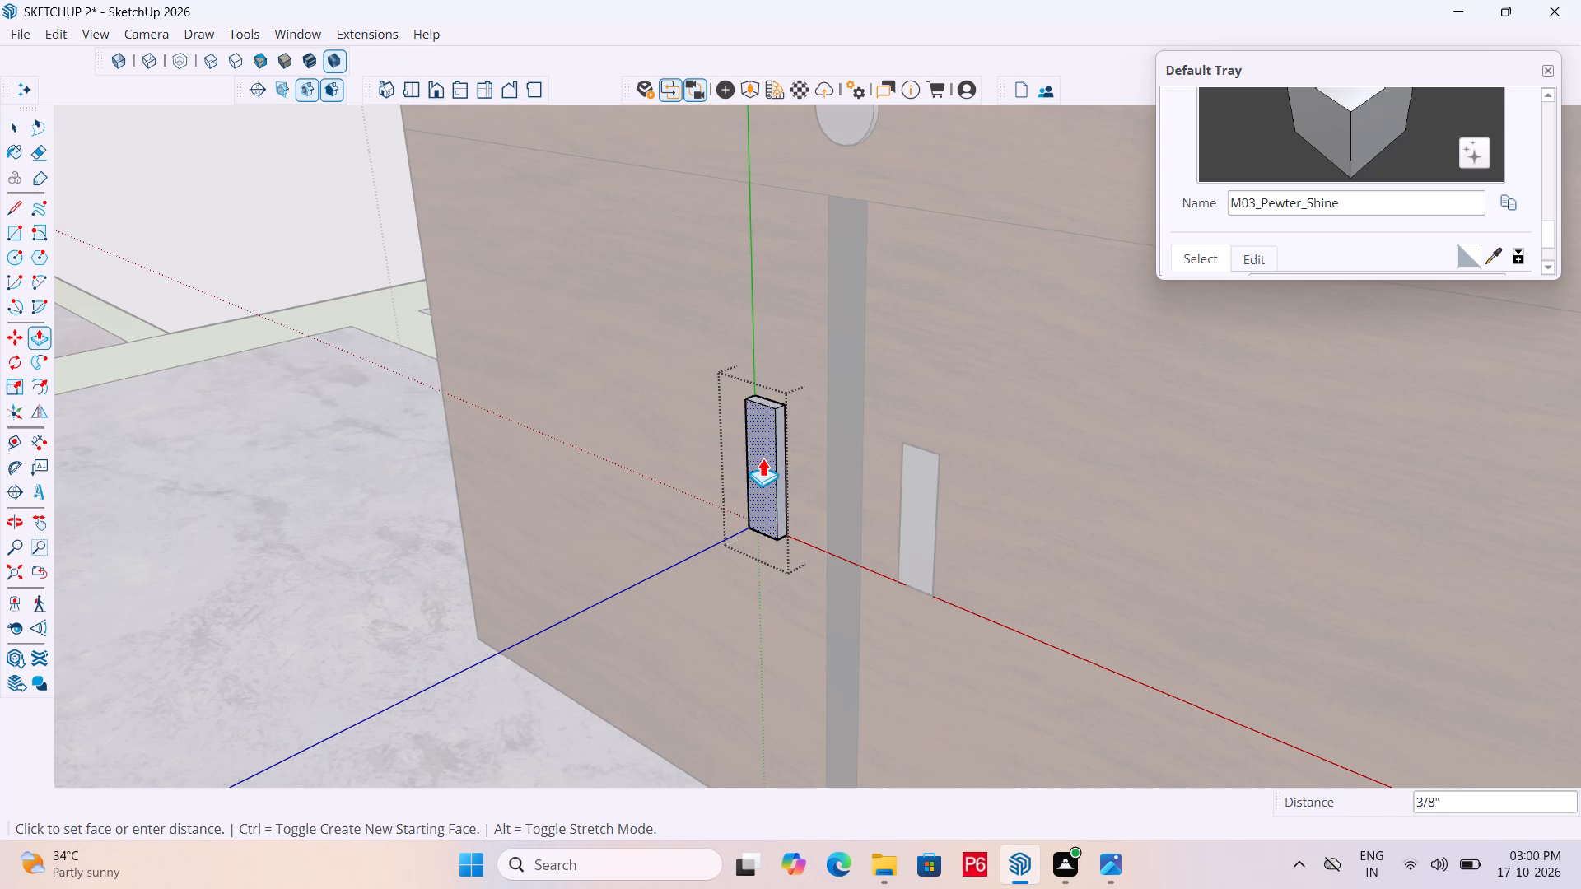
pyautogui.click(767, 454)
pyautogui.press('space')
pyautogui.click(915, 502)
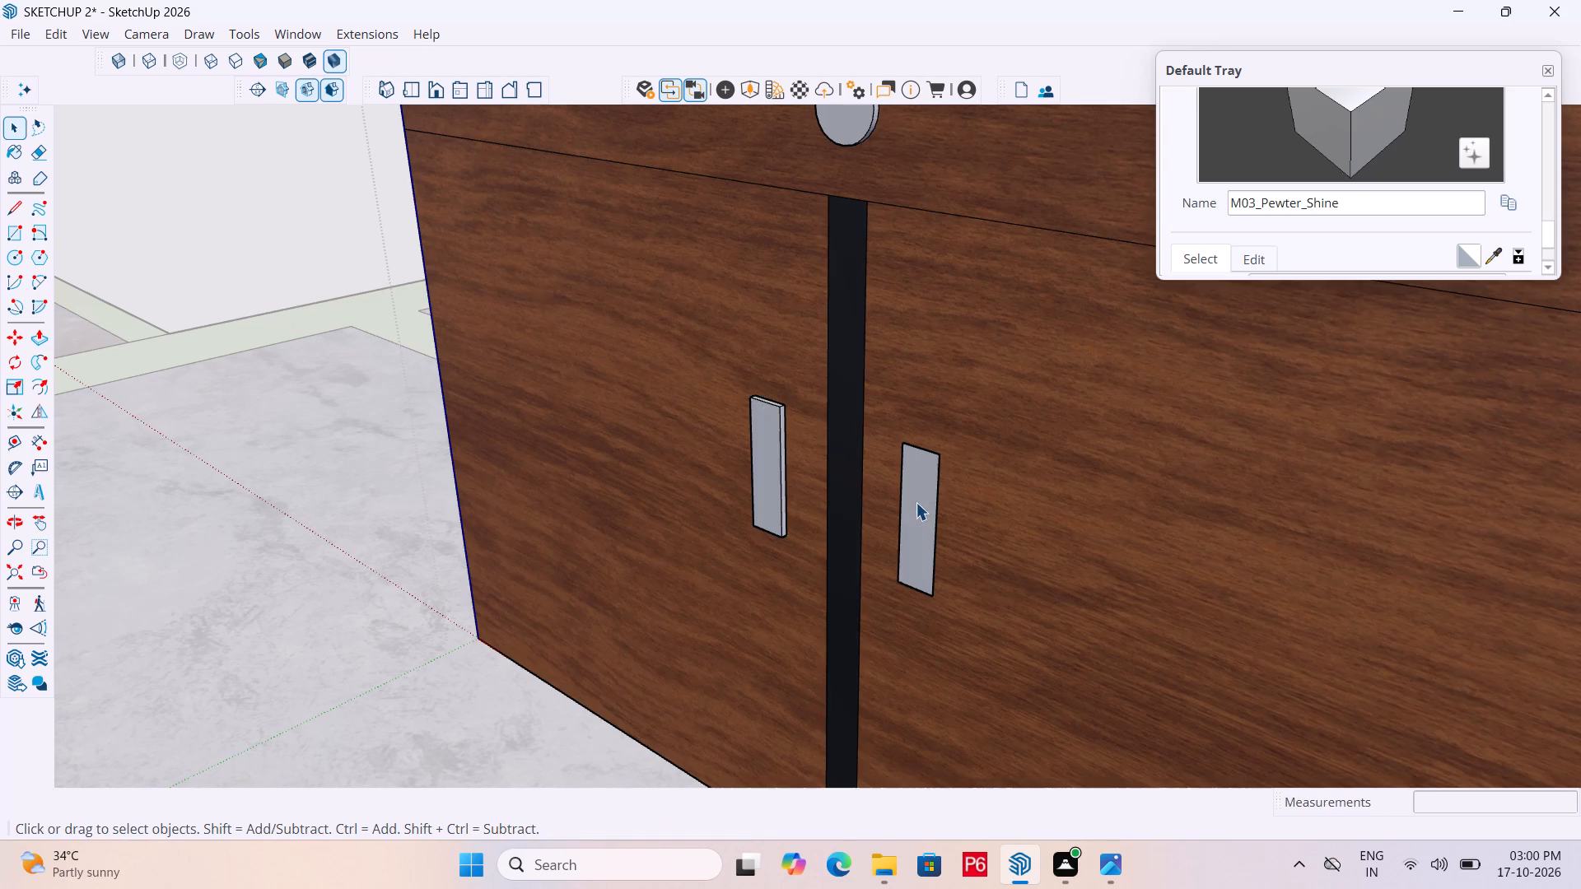
# Open the right door handle's group and extrude its face 3/16", flush with the left handle.
pyautogui.click(912, 496)
pyautogui.doubleClick(912, 496)
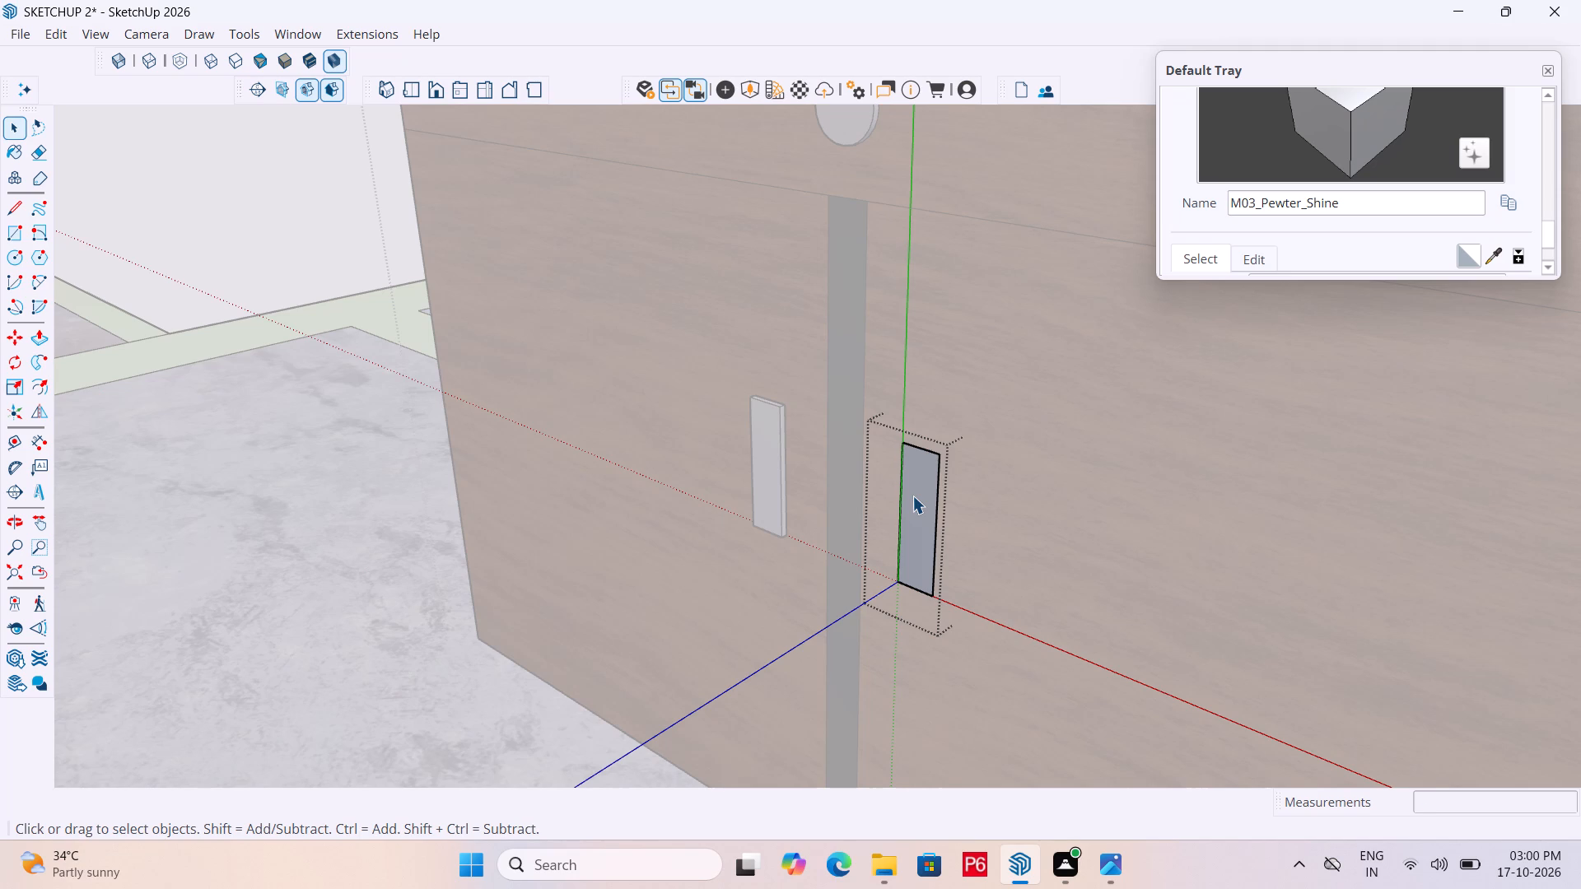
pyautogui.press('p')
pyautogui.click(912, 496)
pyautogui.click(762, 449)
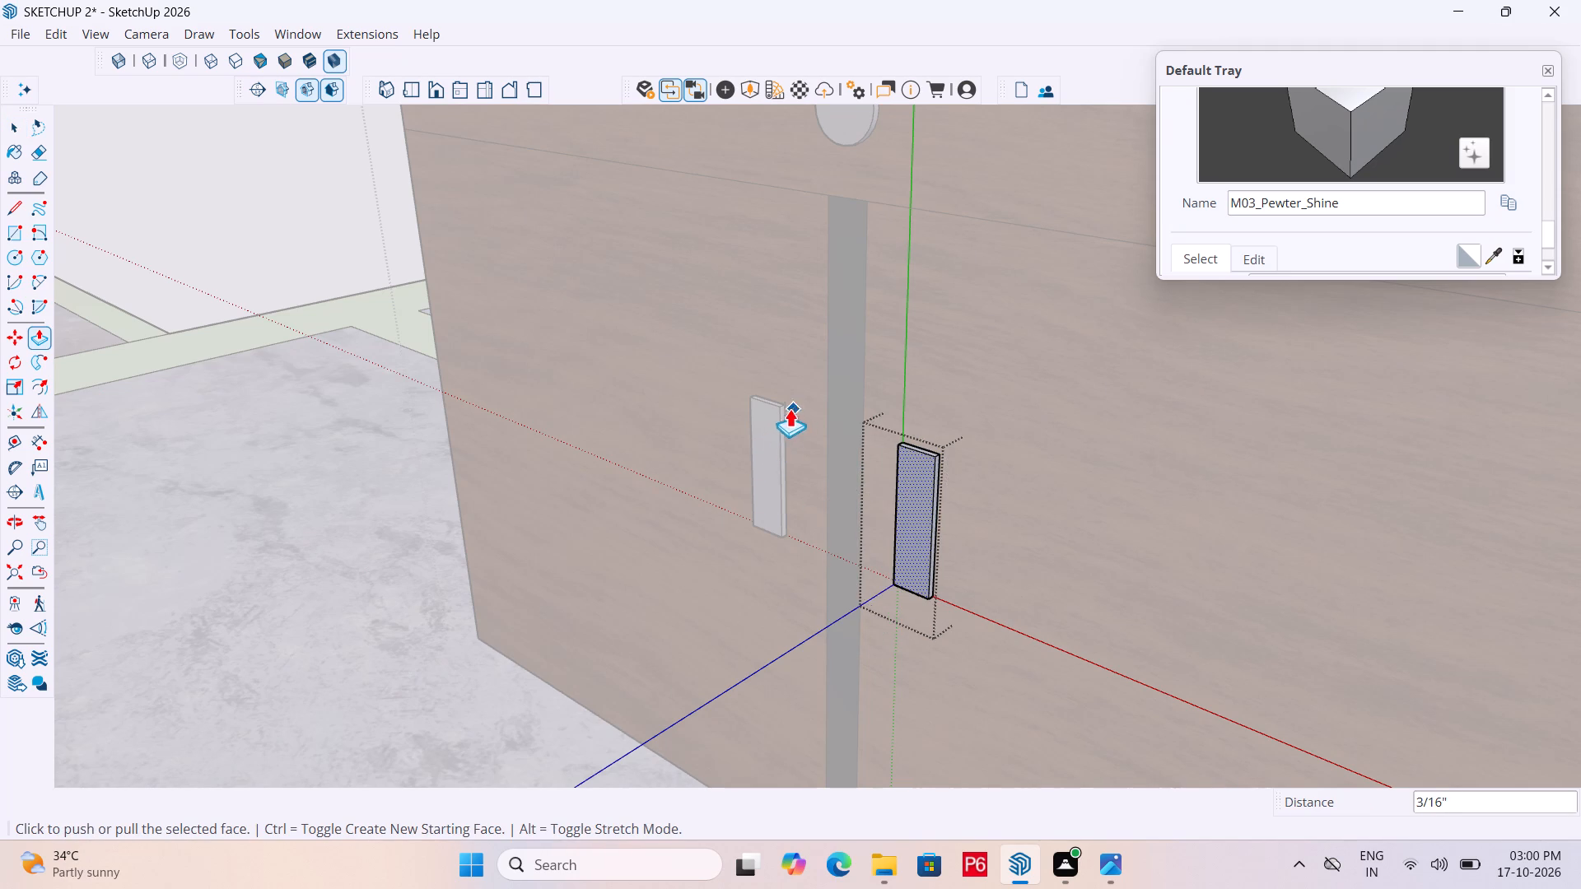
# Save the model.
pyautogui.scroll(-5, 786, 409)
pyautogui.hotkey('ctrl', 's')
pyautogui.hotkey('ctrl', 's')
pyautogui.keyDown('ctrl'); pyautogui.scroll(-5, 776, 411); pyautogui.keyUp('ctrl')
pyautogui.hotkey('ctrl', 's')
pyautogui.hotkey('ctrl', 's')
pyautogui.scroll(-1, 832, 421)
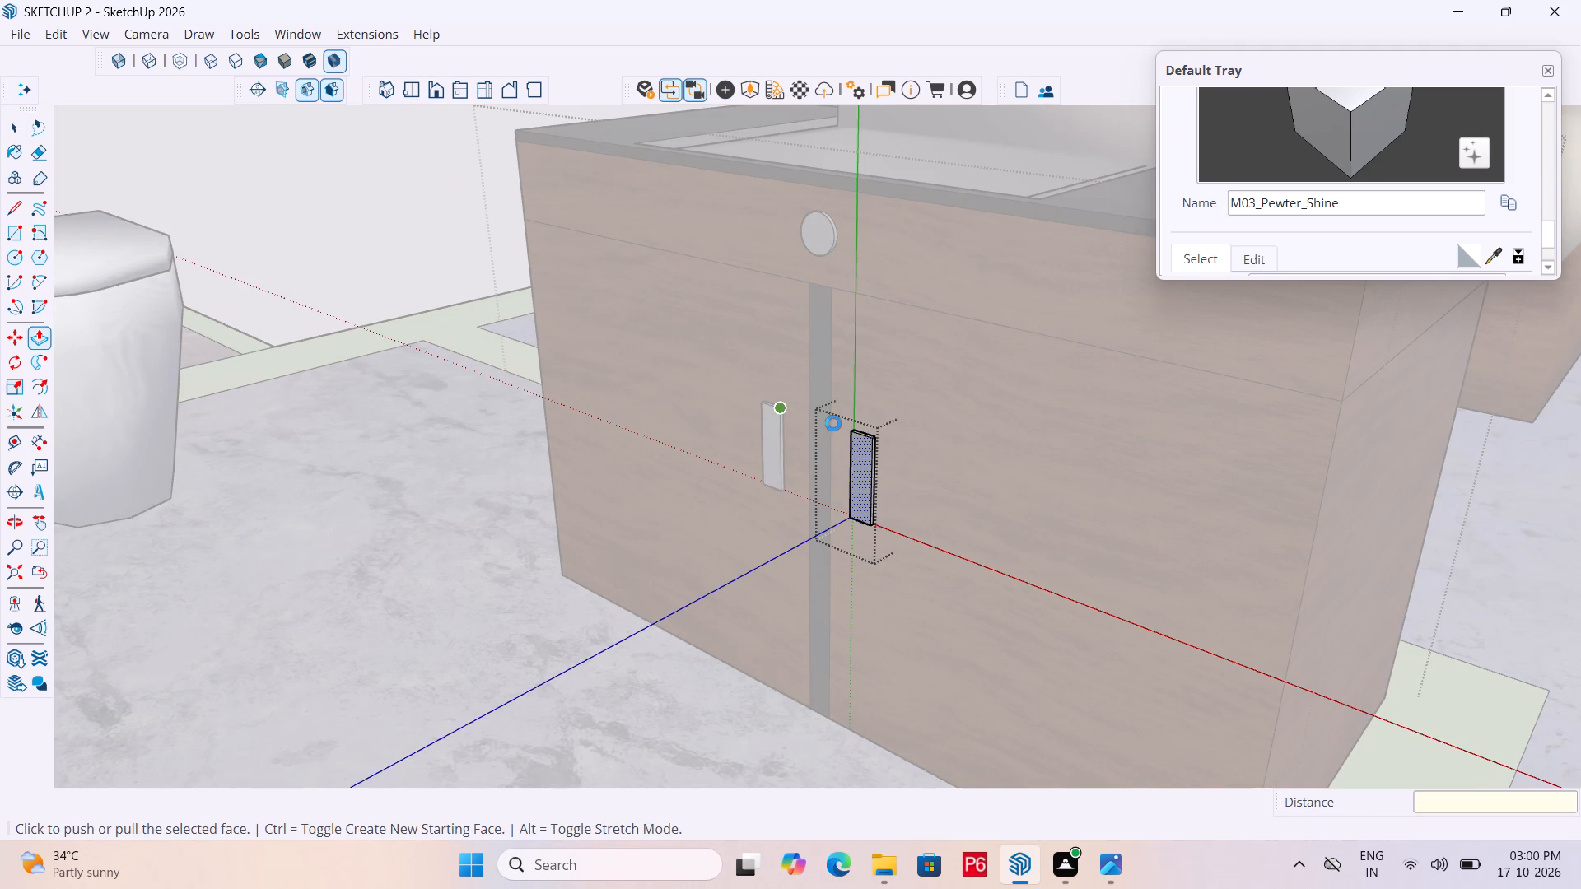
# Close the open handle and vanity cabinet groups to return to the whole apartment model.
pyautogui.scroll(-9, 833, 423)
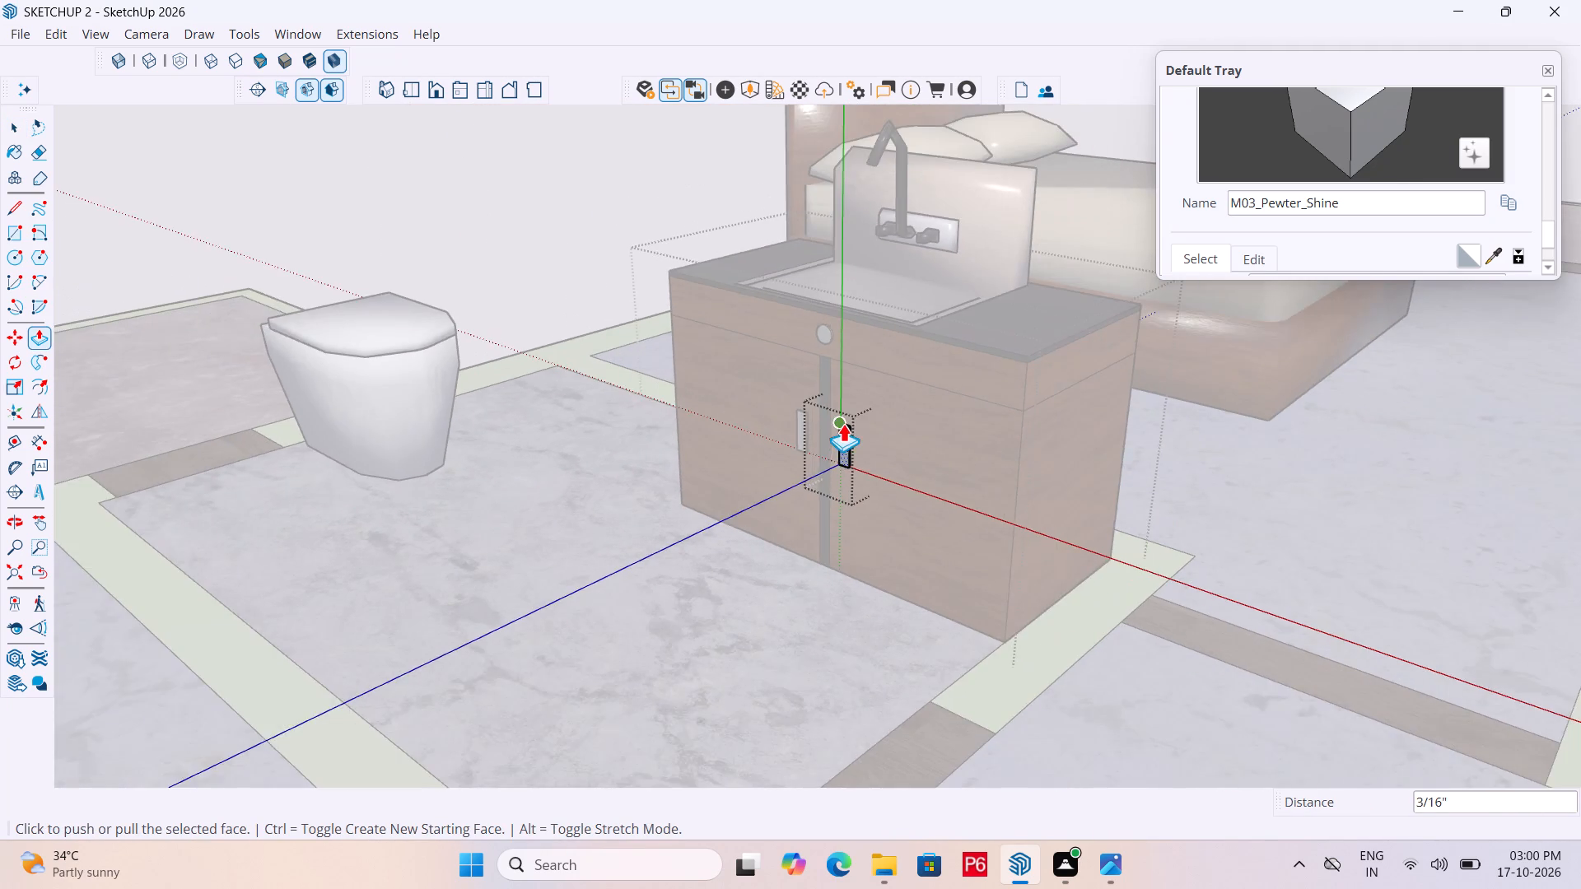
pyautogui.scroll(-13, 843, 423)
pyautogui.press('space')
pyautogui.click(481, 137)
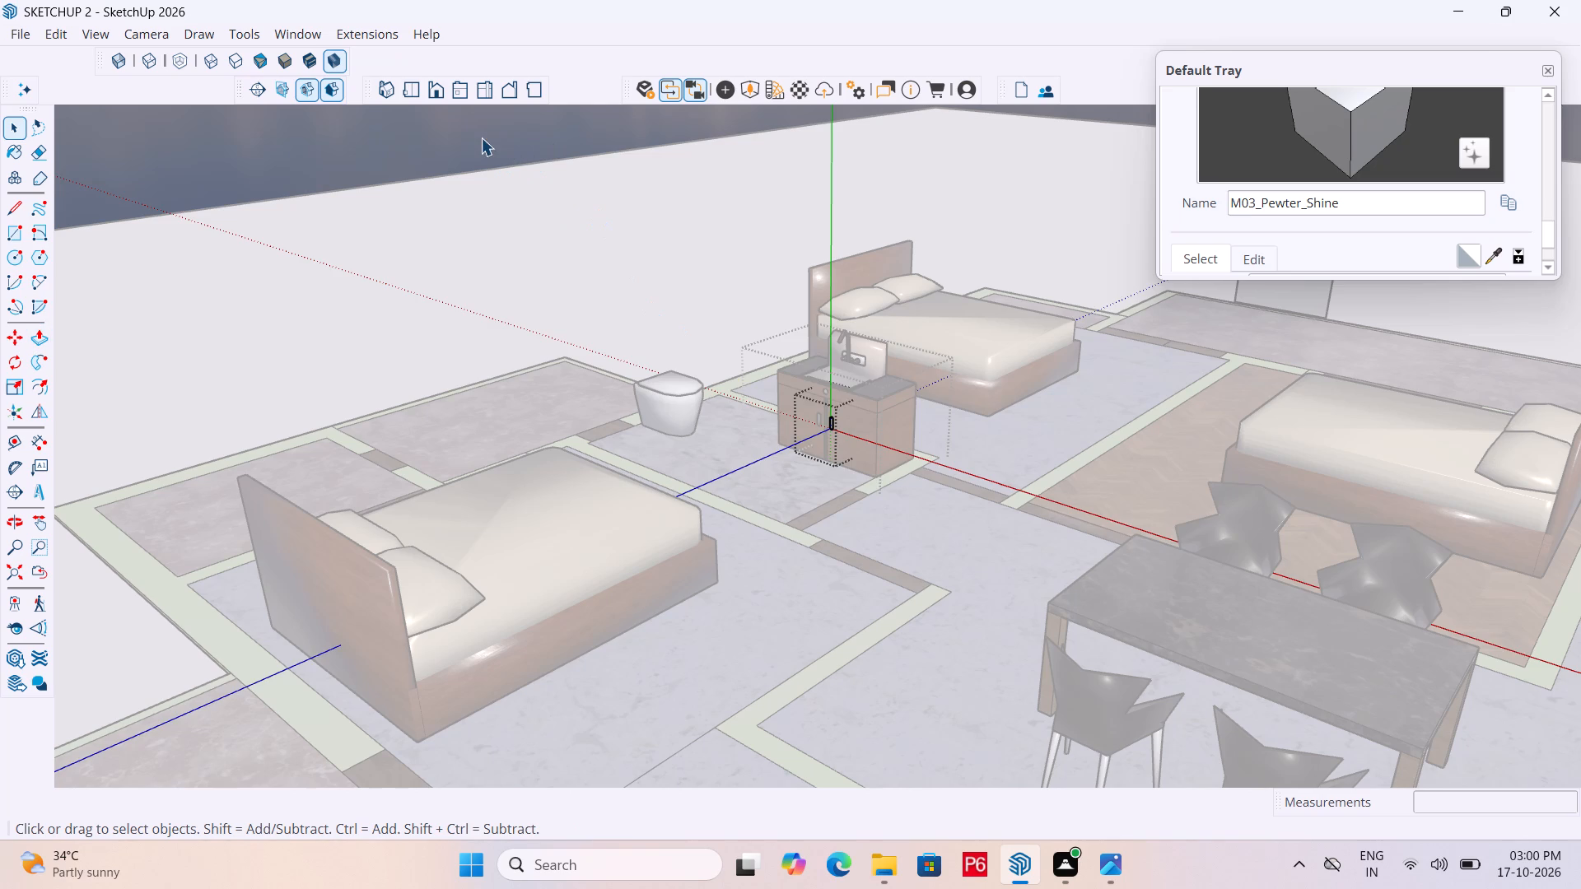
pyautogui.doubleClick(398, 149)
# Examine the furnished apartment layout from several angles.
pyautogui.scroll(-5, 416, 258)
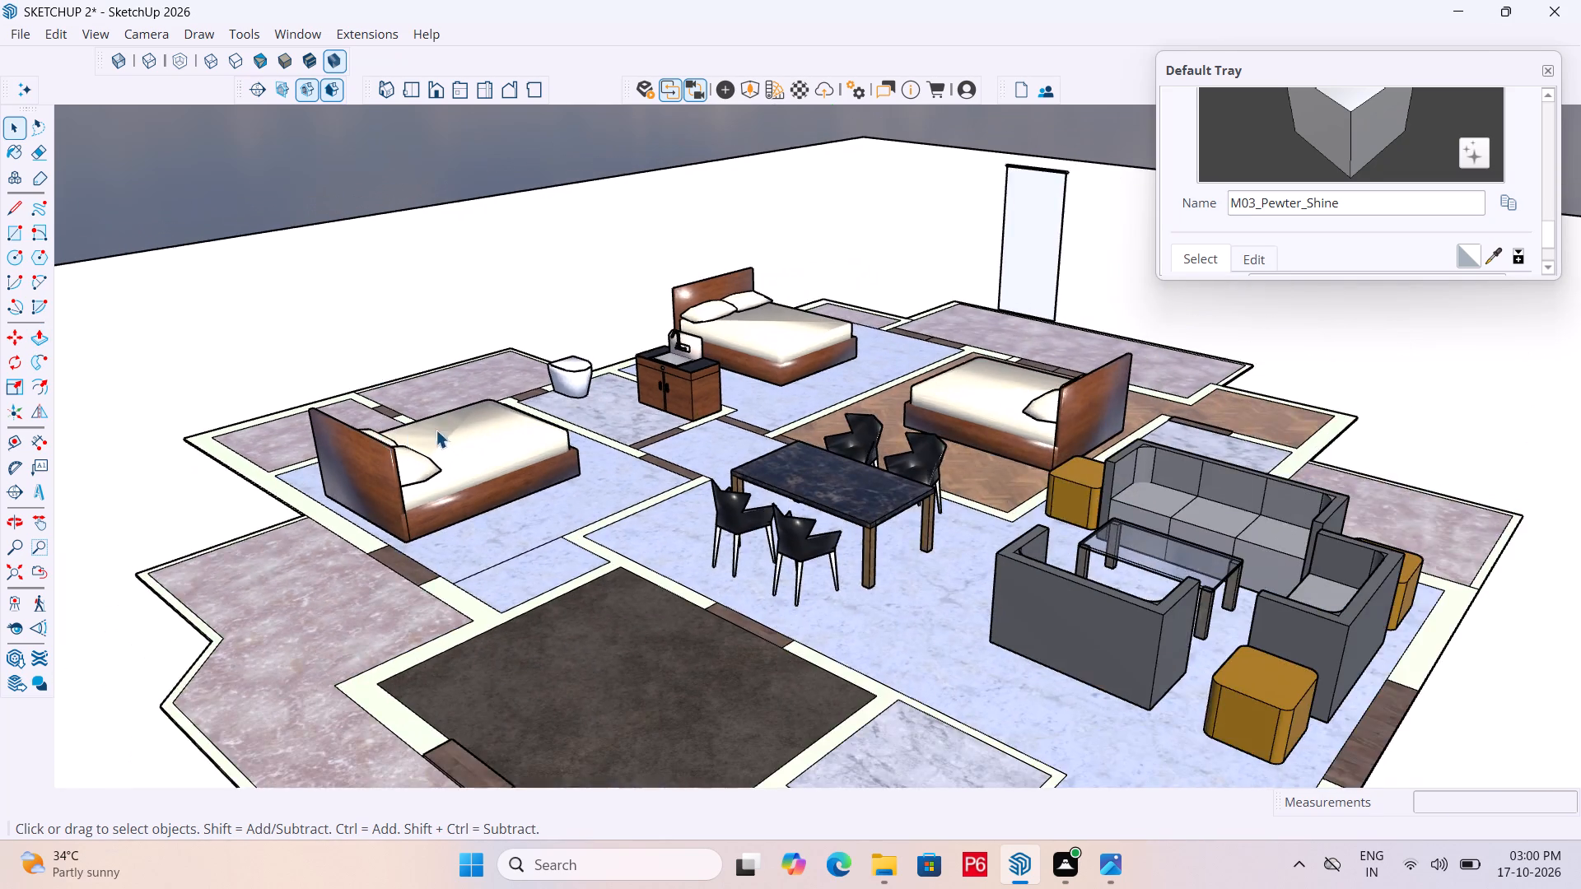
pyautogui.moveTo(490, 430); pyautogui.dragTo(536, 474, button='middle')
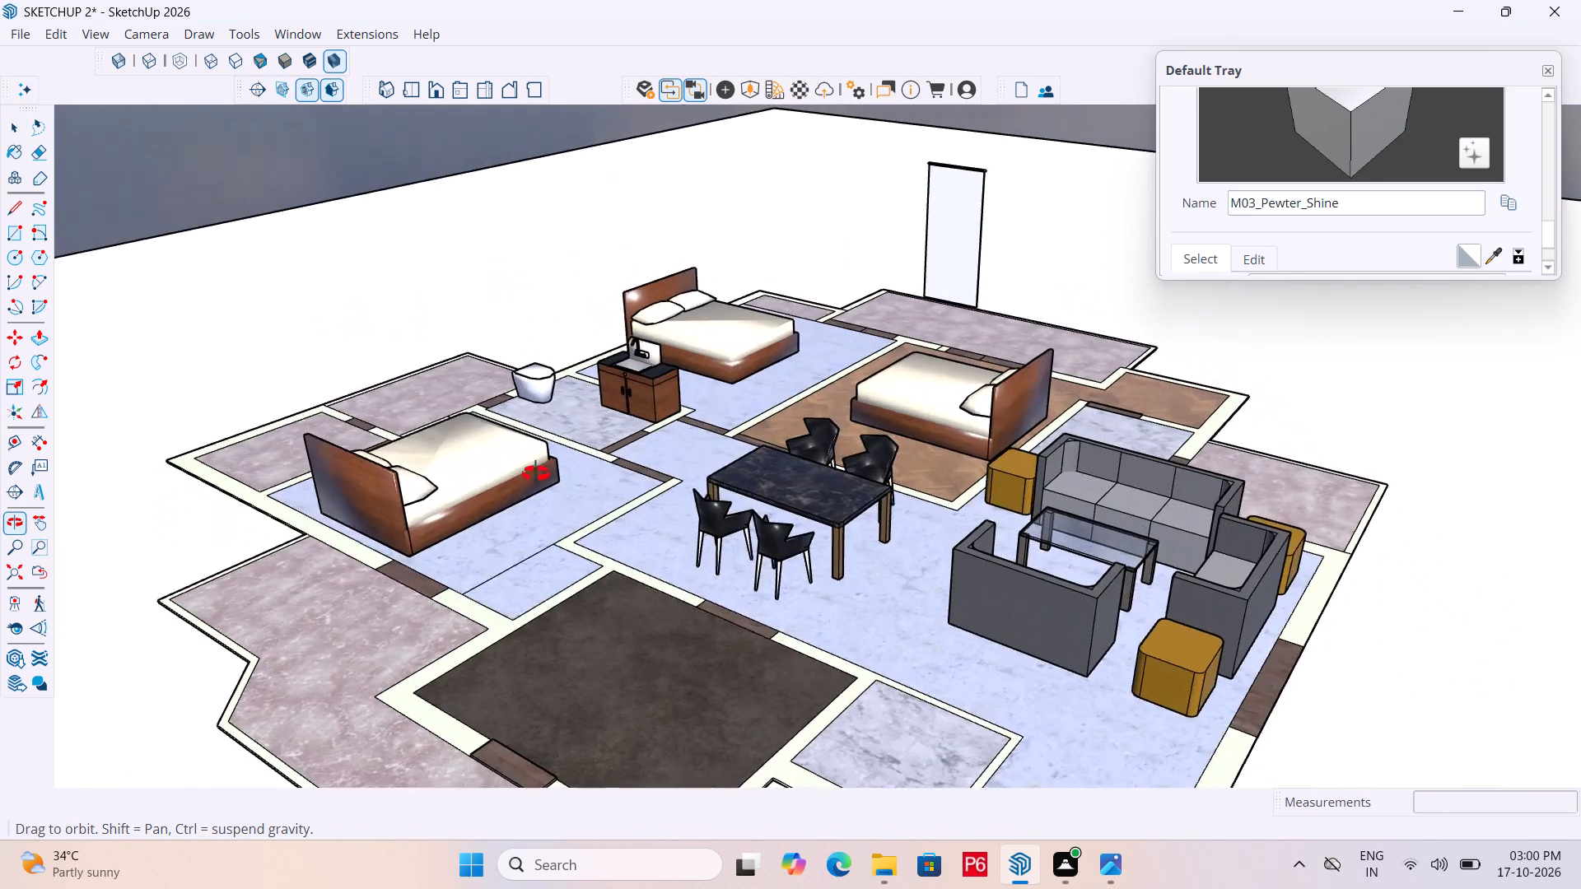
pyautogui.moveTo(536, 474); pyautogui.dragTo(534, 543, button='middle')
pyautogui.scroll(-3, 710, 352)
pyautogui.scroll(5, 646, 370)
pyautogui.moveTo(718, 370); pyautogui.dragTo(333, 365, button='middle')
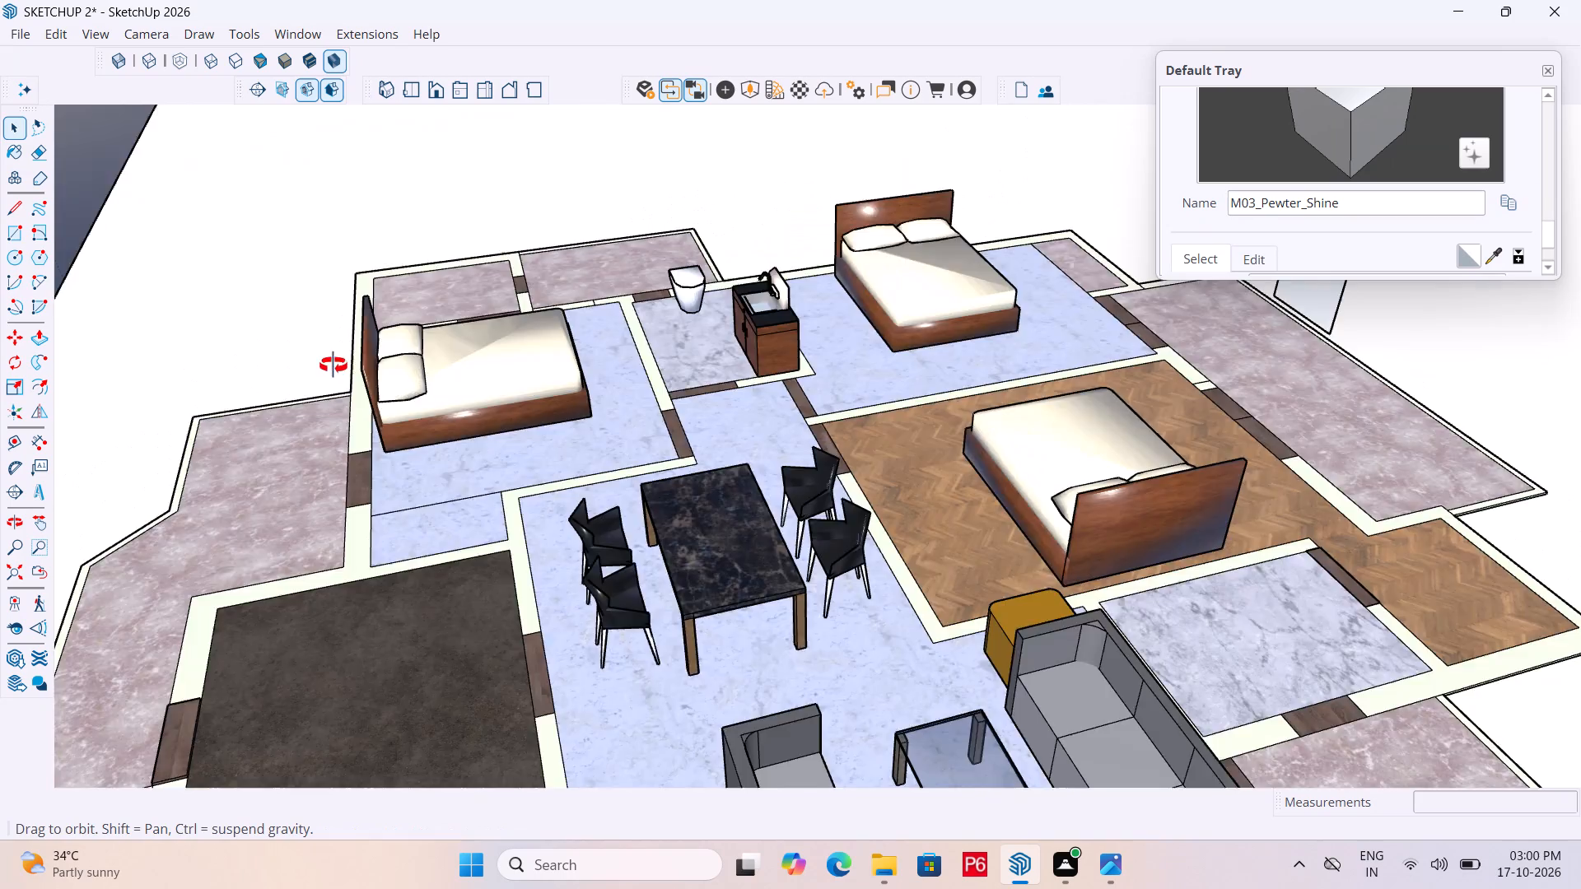
pyautogui.moveTo(333, 365); pyautogui.dragTo(853, 379, button='middle')
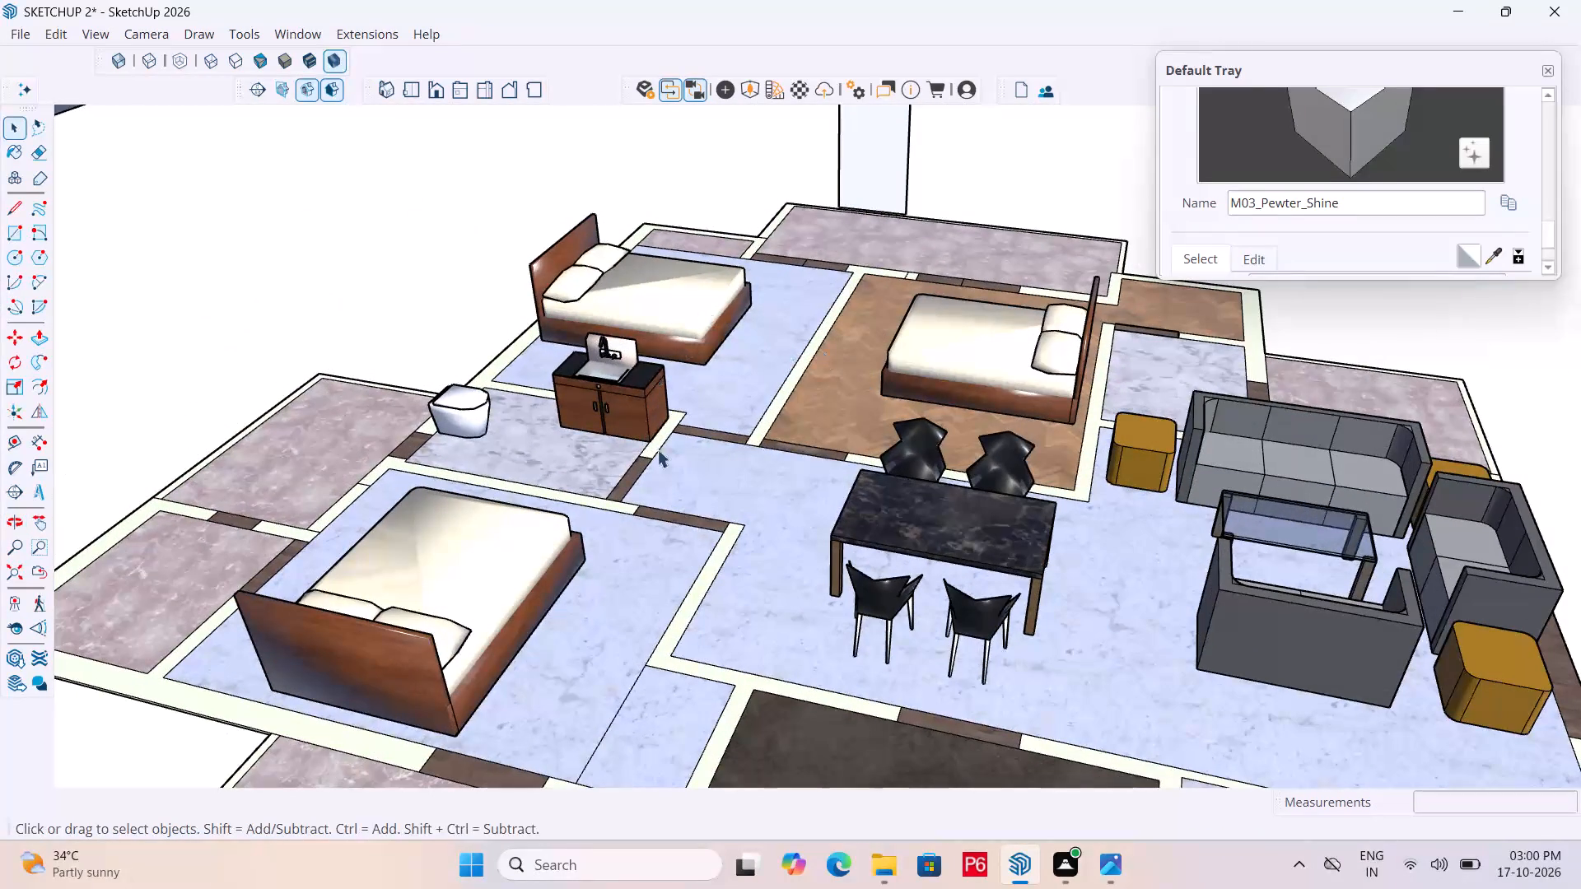
pyautogui.scroll(-1, 712, 420)
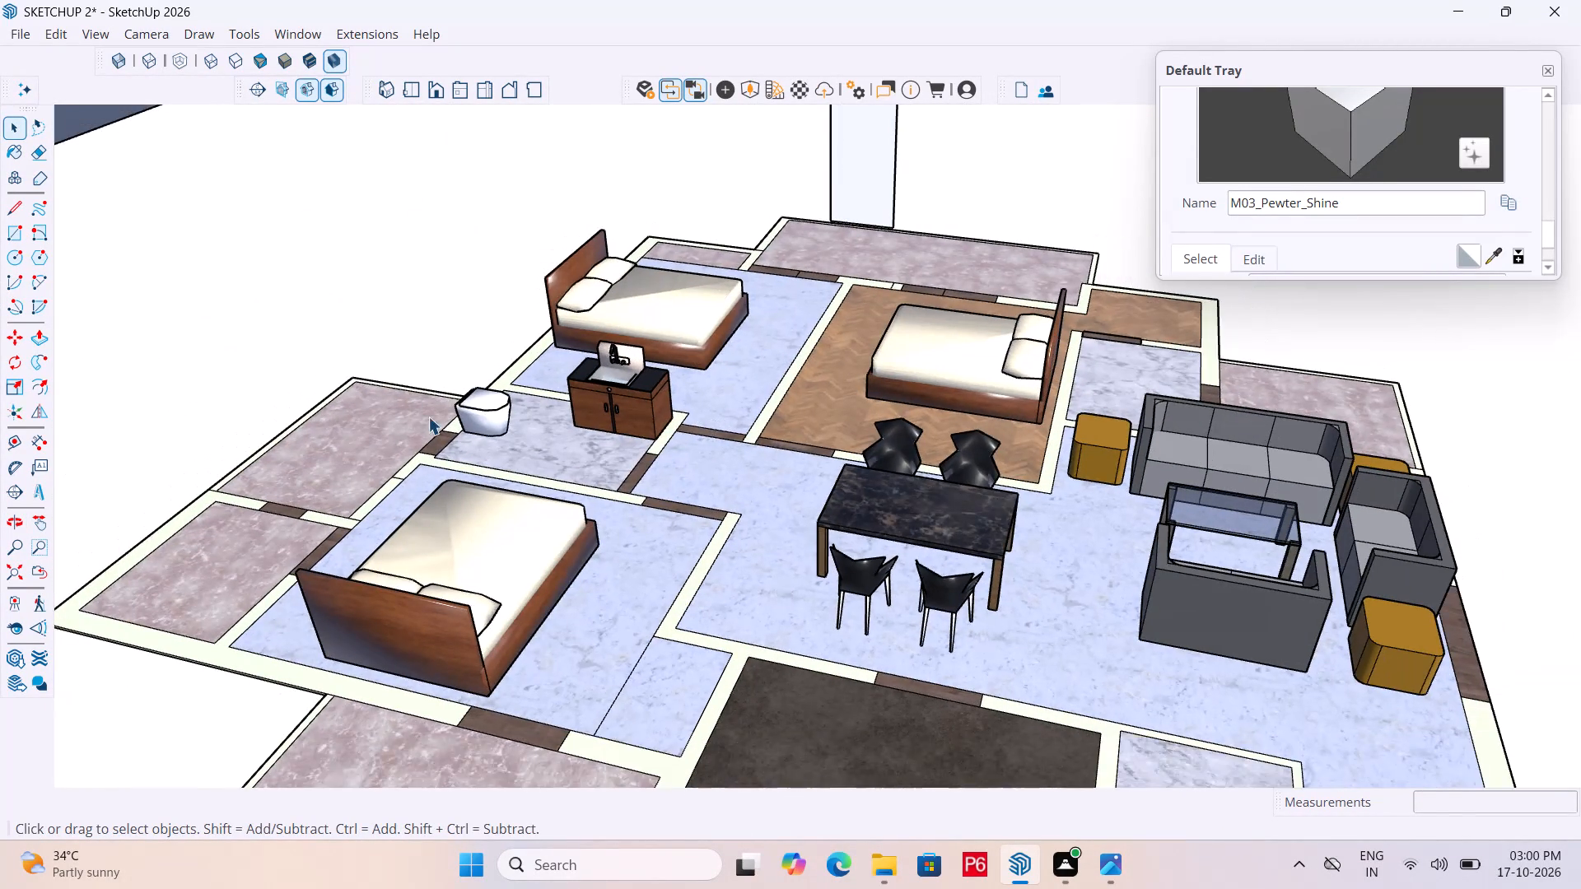
# Paint the bathroom toilet with the M01_Silver_Fog material from the Solid Colors collection.
pyautogui.scroll(6, 436, 407)
pyautogui.click(515, 420)
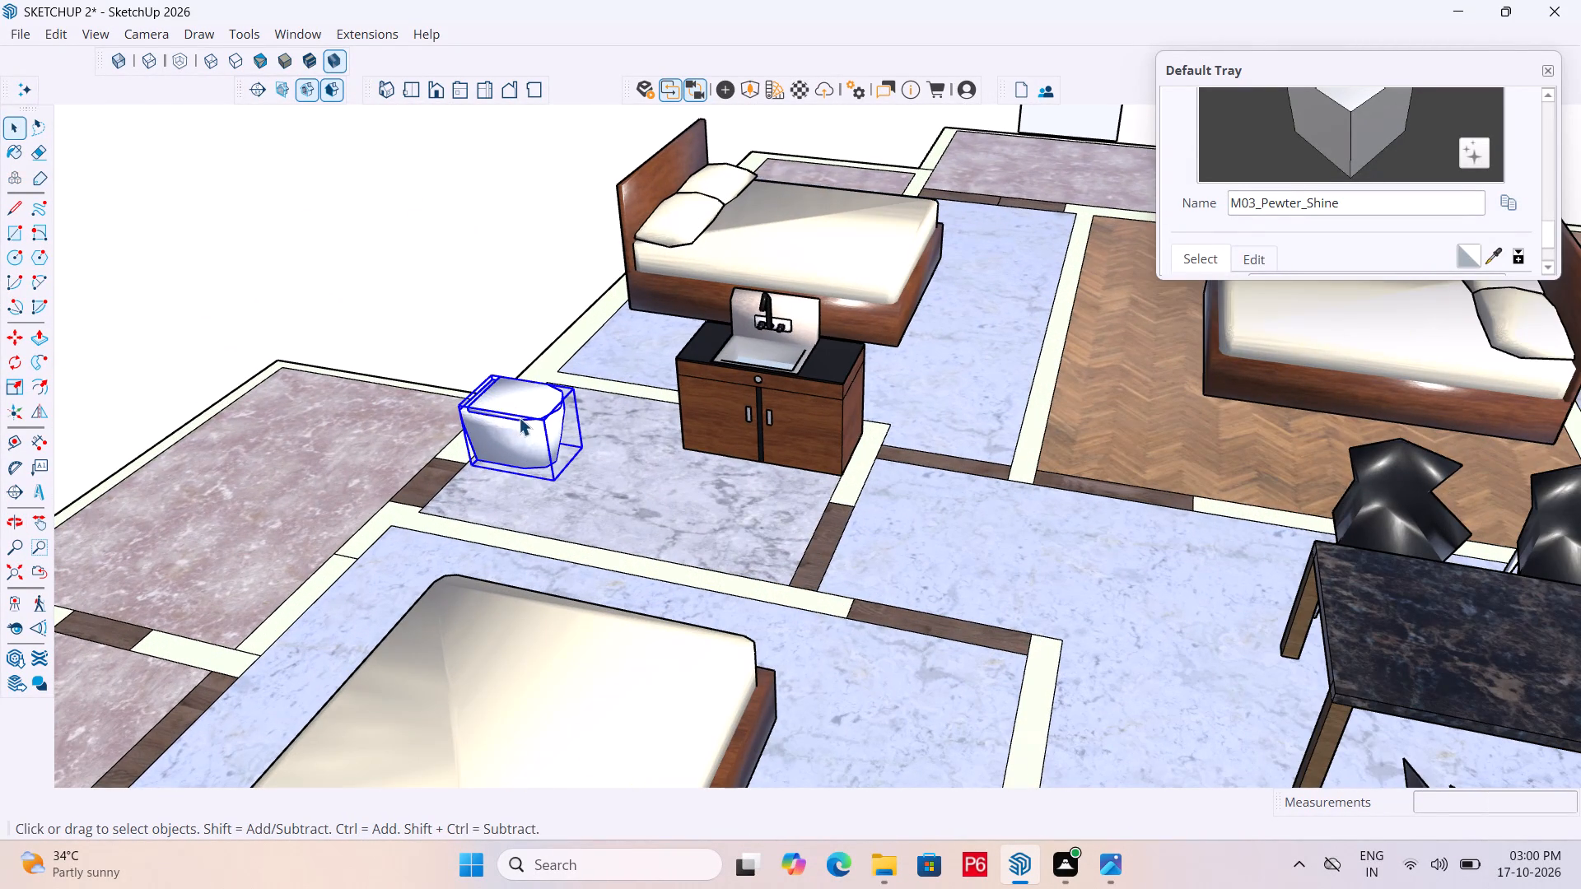
pyautogui.press('b')
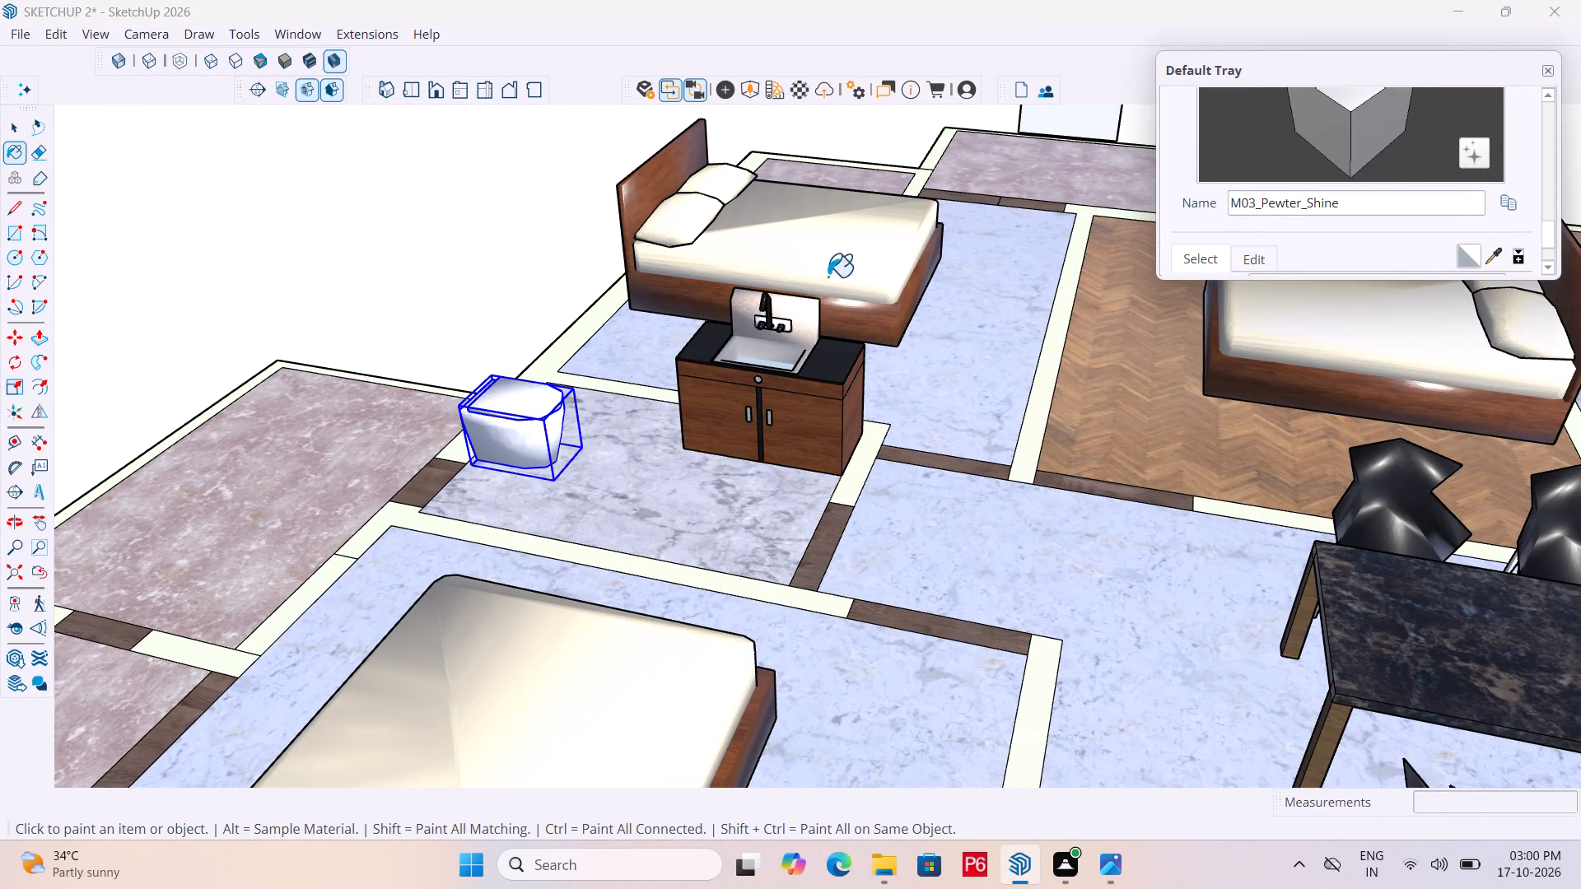
pyautogui.scroll(-4, 1280, 234)
pyautogui.scroll(2, 1323, 216)
pyautogui.click(1299, 221)
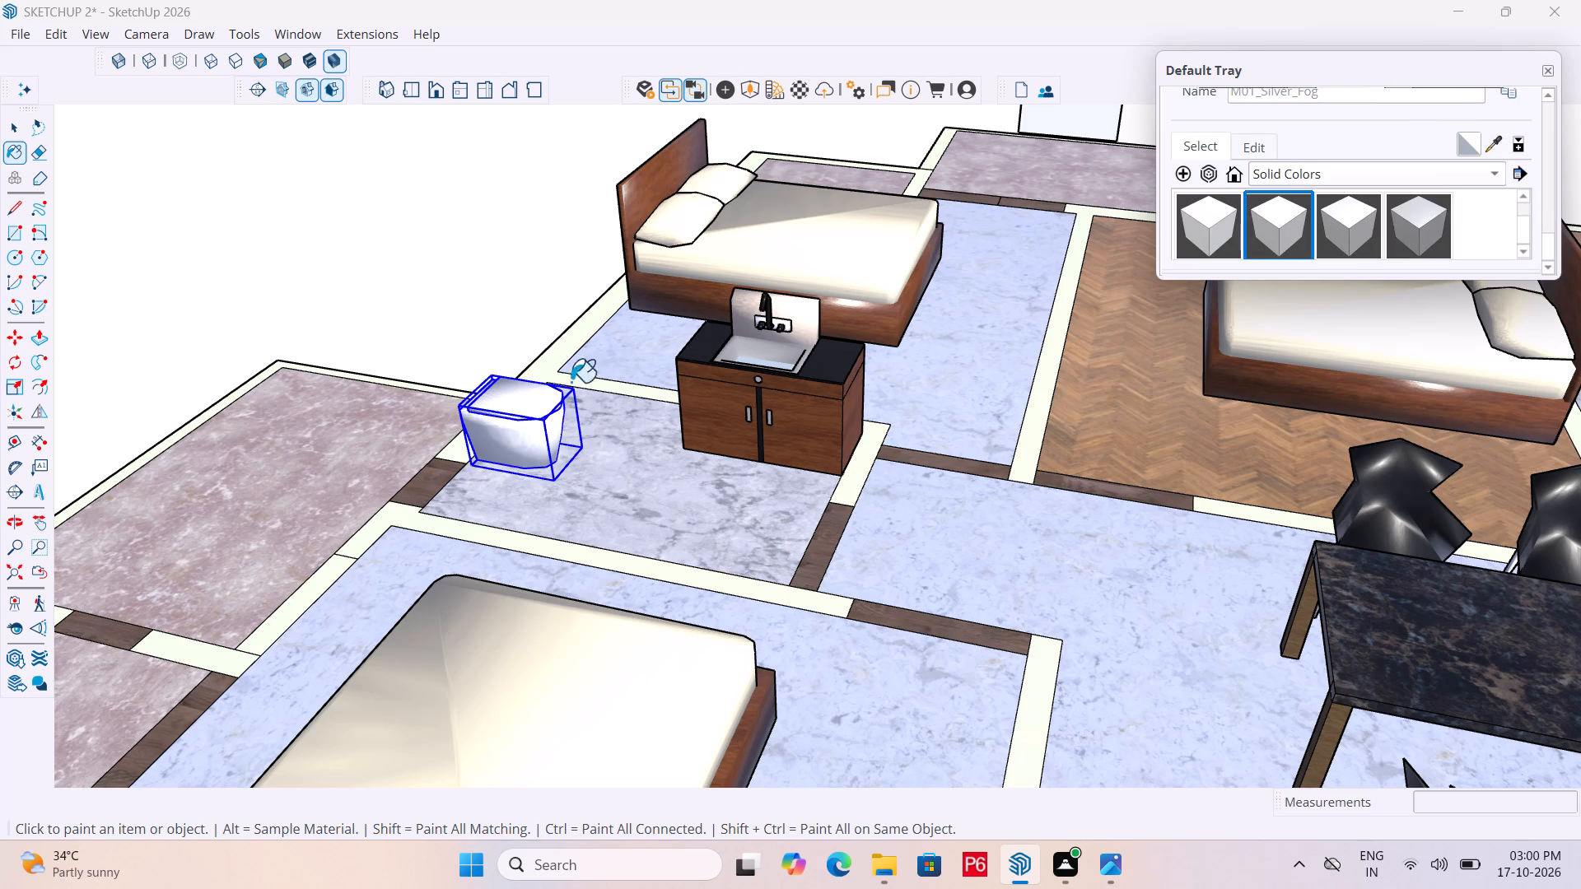
pyautogui.click(510, 396)
pyautogui.scroll(-6, 484, 349)
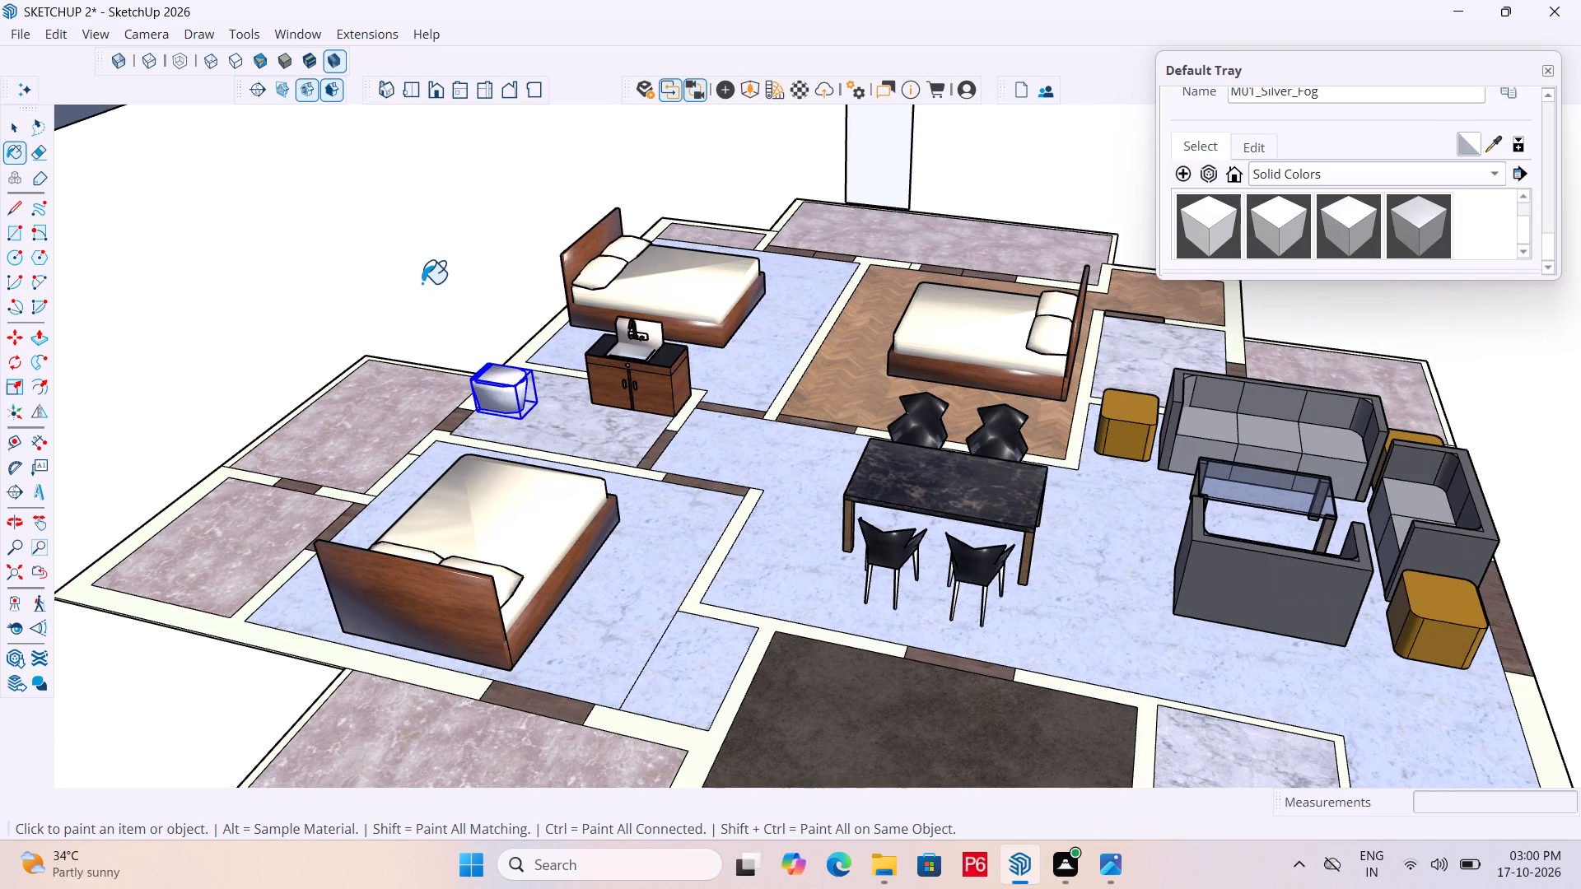
# Save the model and clear the toilet selection.
pyautogui.hotkey('ctrl', 's')
pyautogui.hotkey('ctrl', 's')
pyautogui.hotkey('ctrl', 's')
pyautogui.press('space')
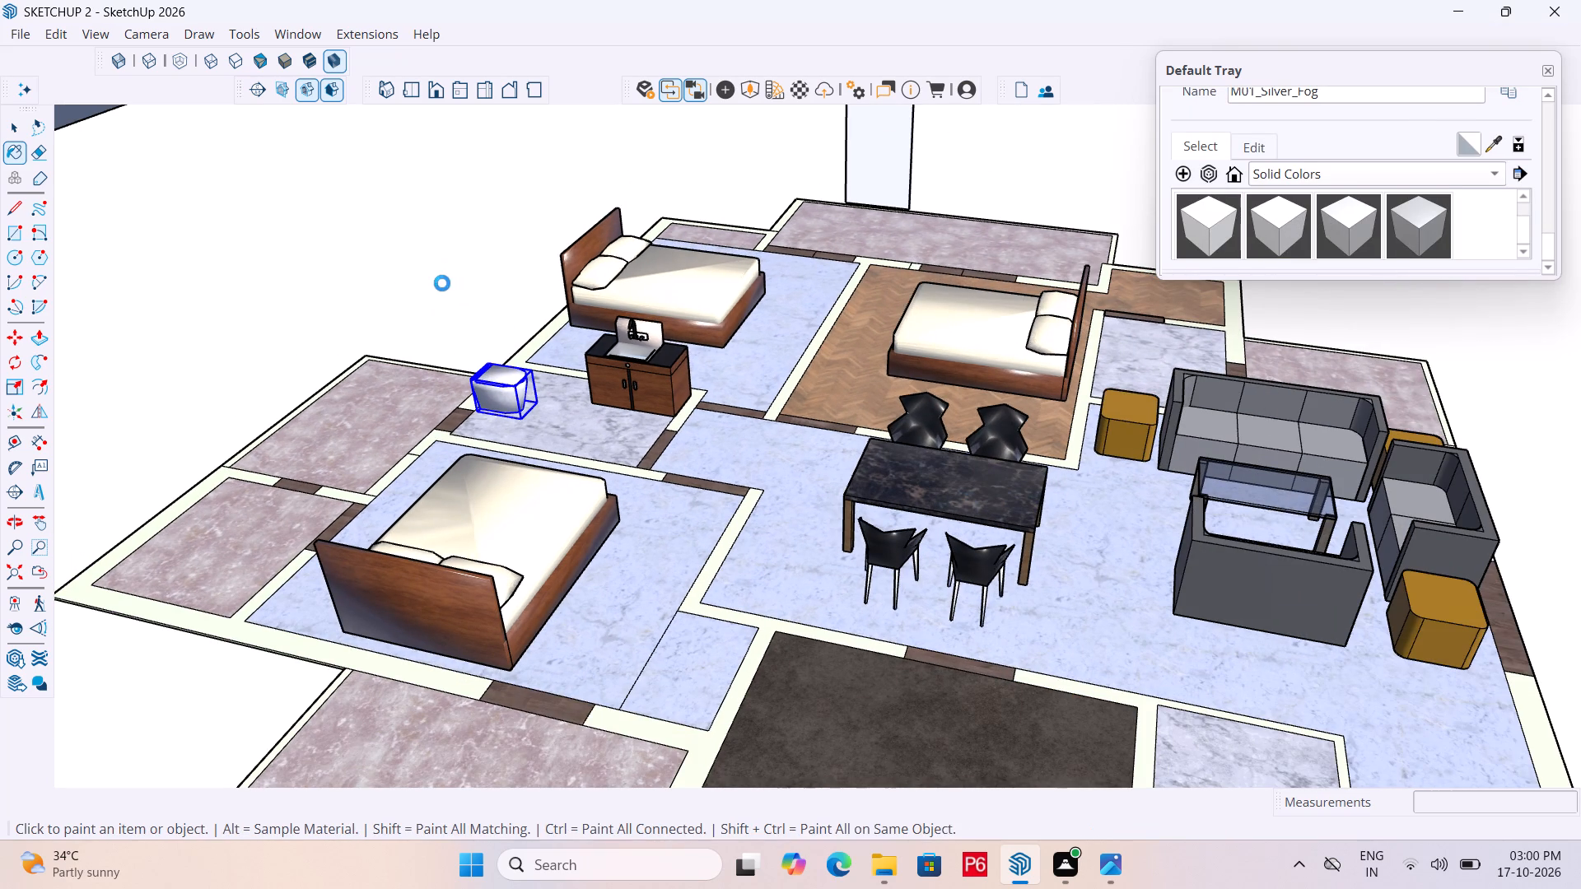
pyautogui.scroll(-3, 501, 340)
pyautogui.press('space')
pyautogui.scroll(-2, 452, 310)
pyautogui.click(151, 168)
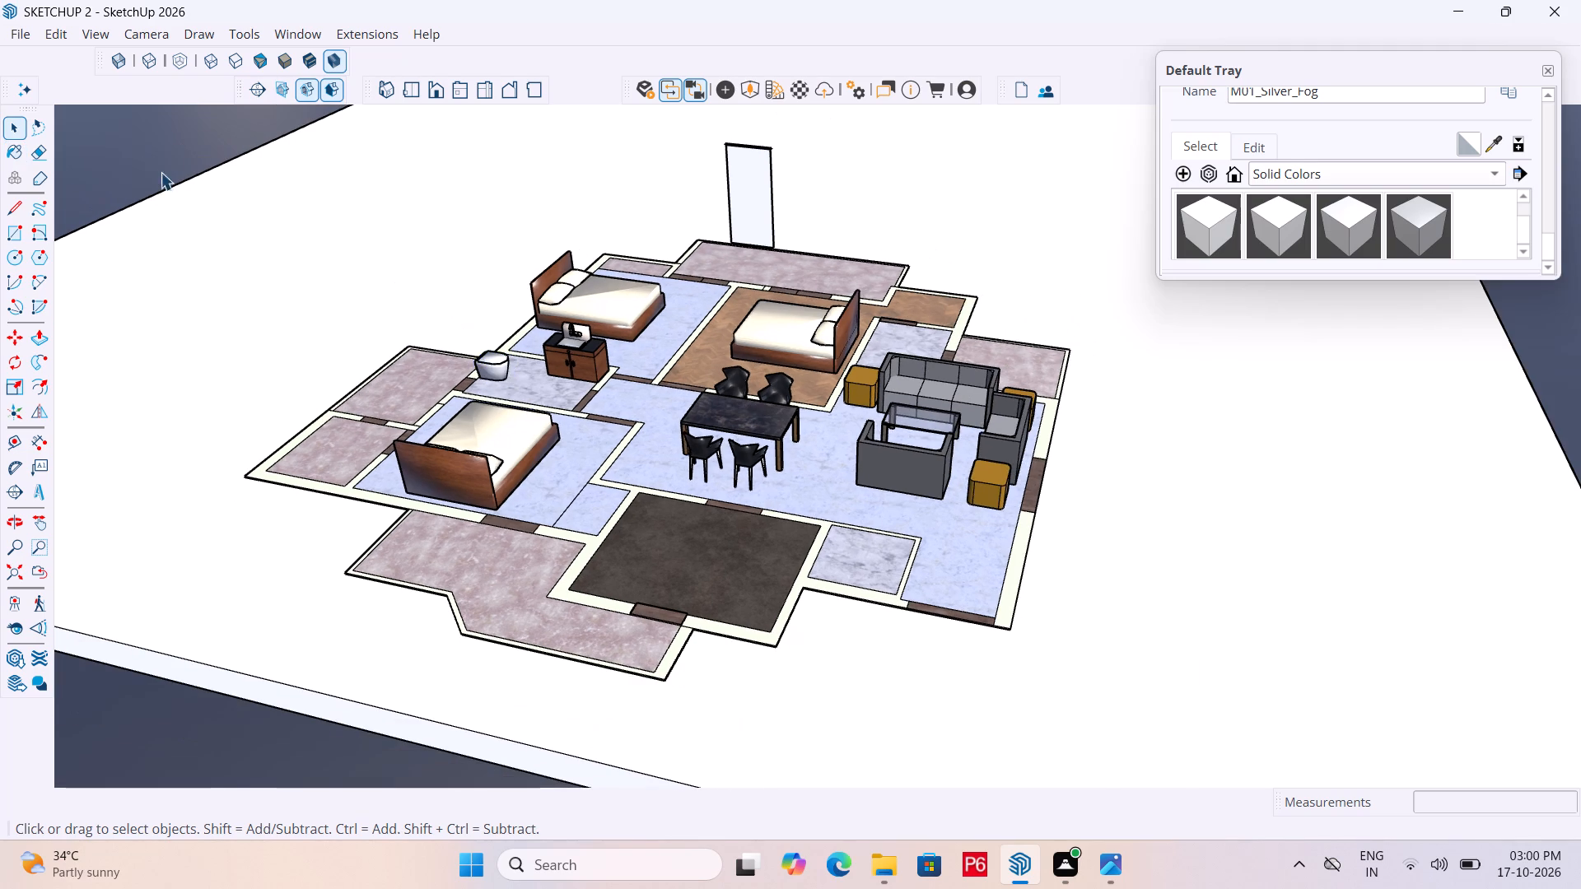
# Copy the vanity cabinet together with its sink and faucet into the small marble-floored bathroom beside the herringbone-floored bedroom.
pyautogui.scroll(5, 645, 356)
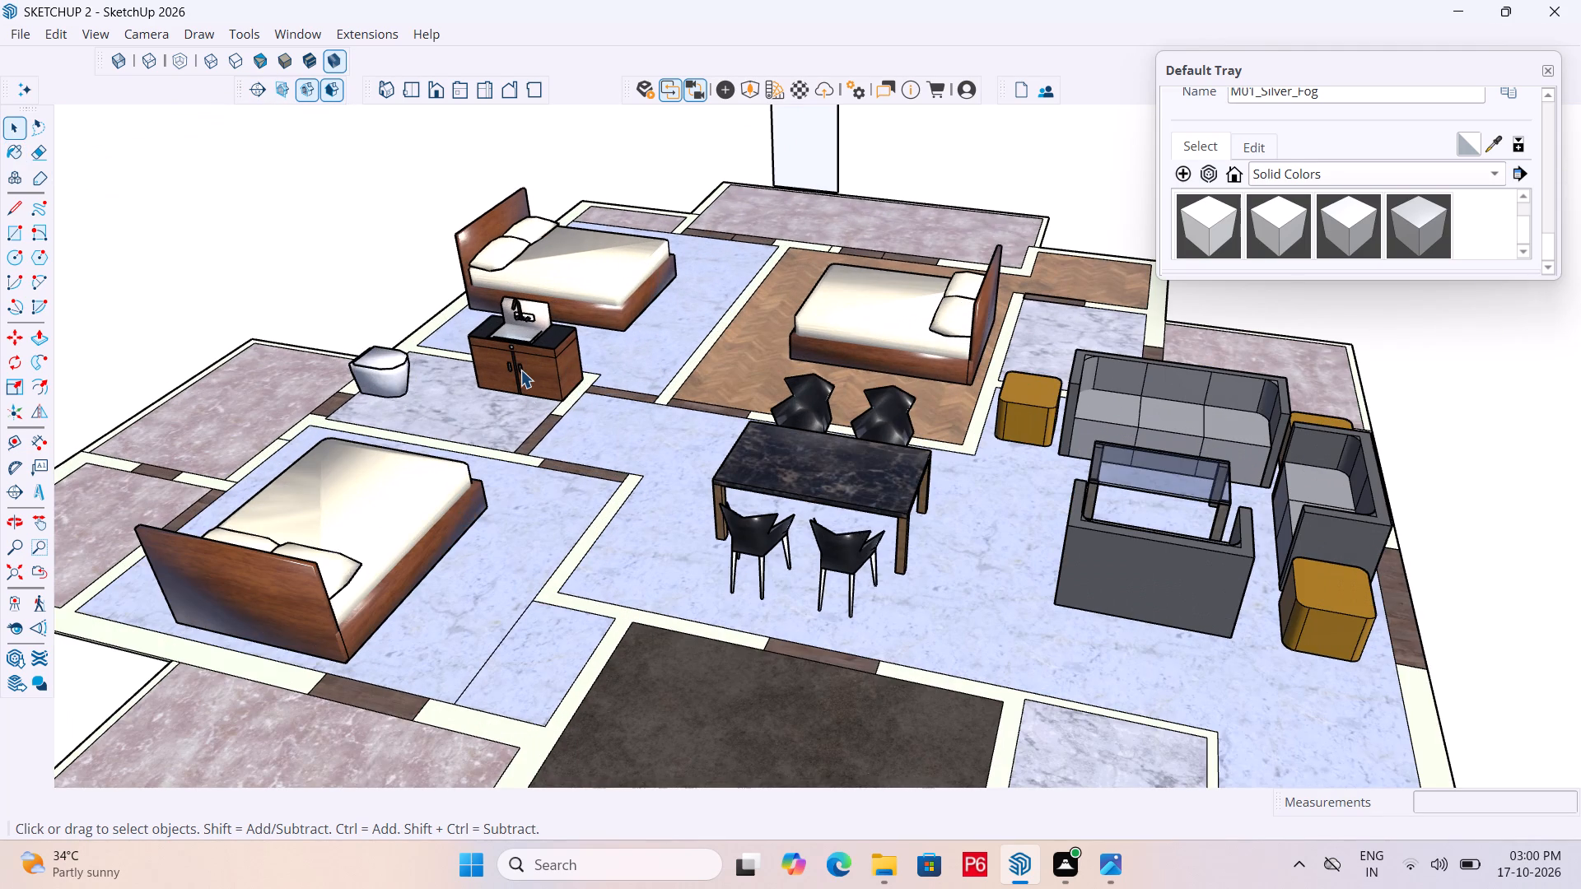
pyautogui.scroll(-4, 503, 333)
pyautogui.moveTo(503, 353); pyautogui.dragTo(930, 591, button='middle')
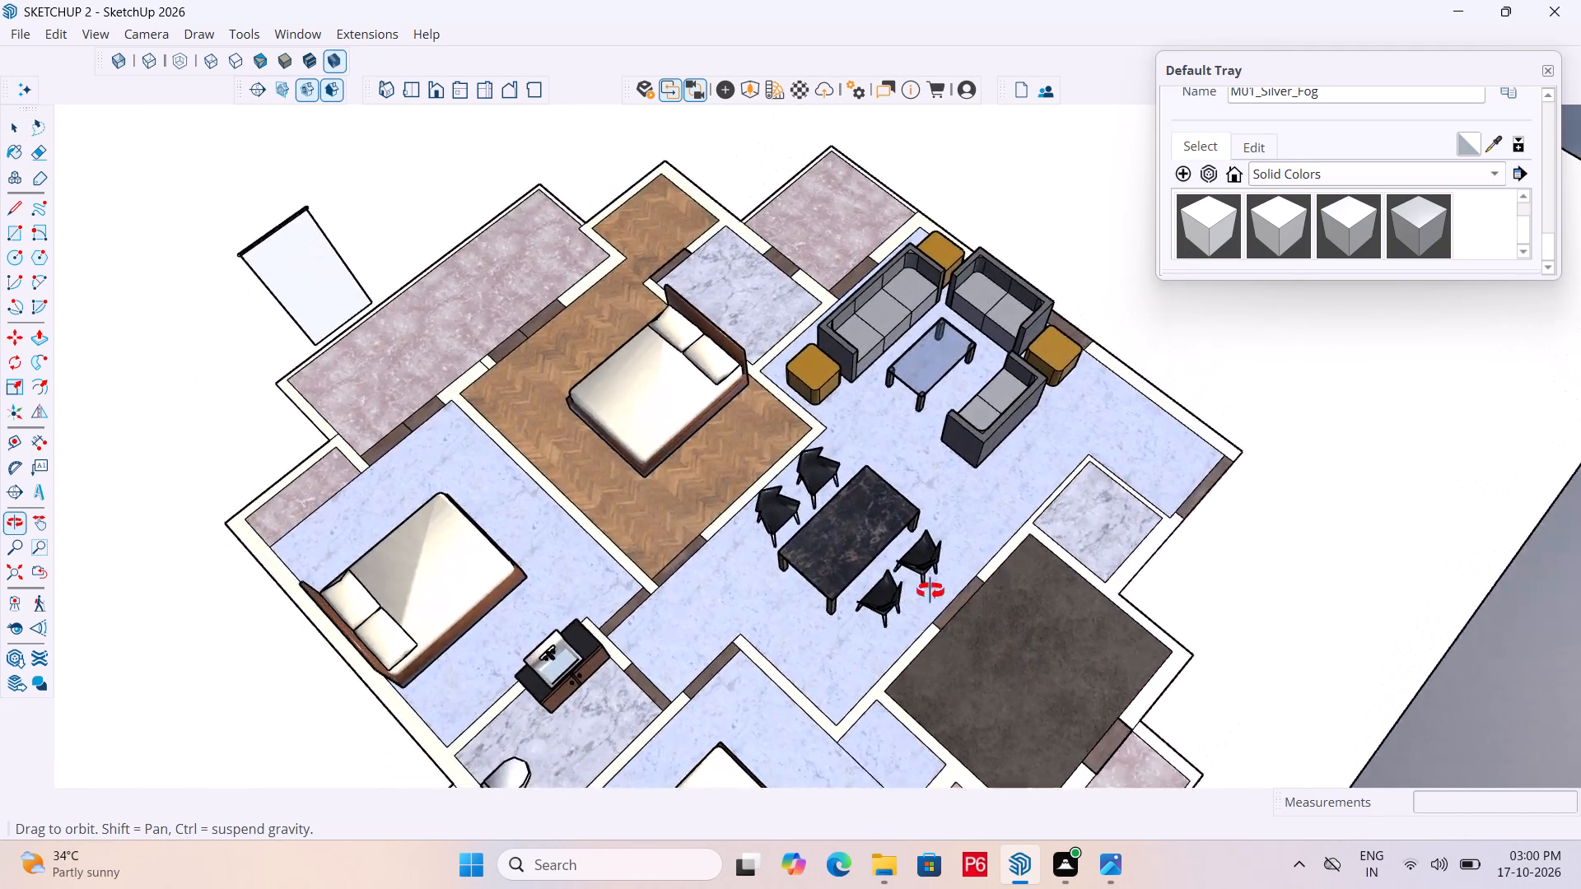
pyautogui.moveTo(930, 591); pyautogui.dragTo(828, 596, button='middle')
pyautogui.scroll(-1, 1161, 501)
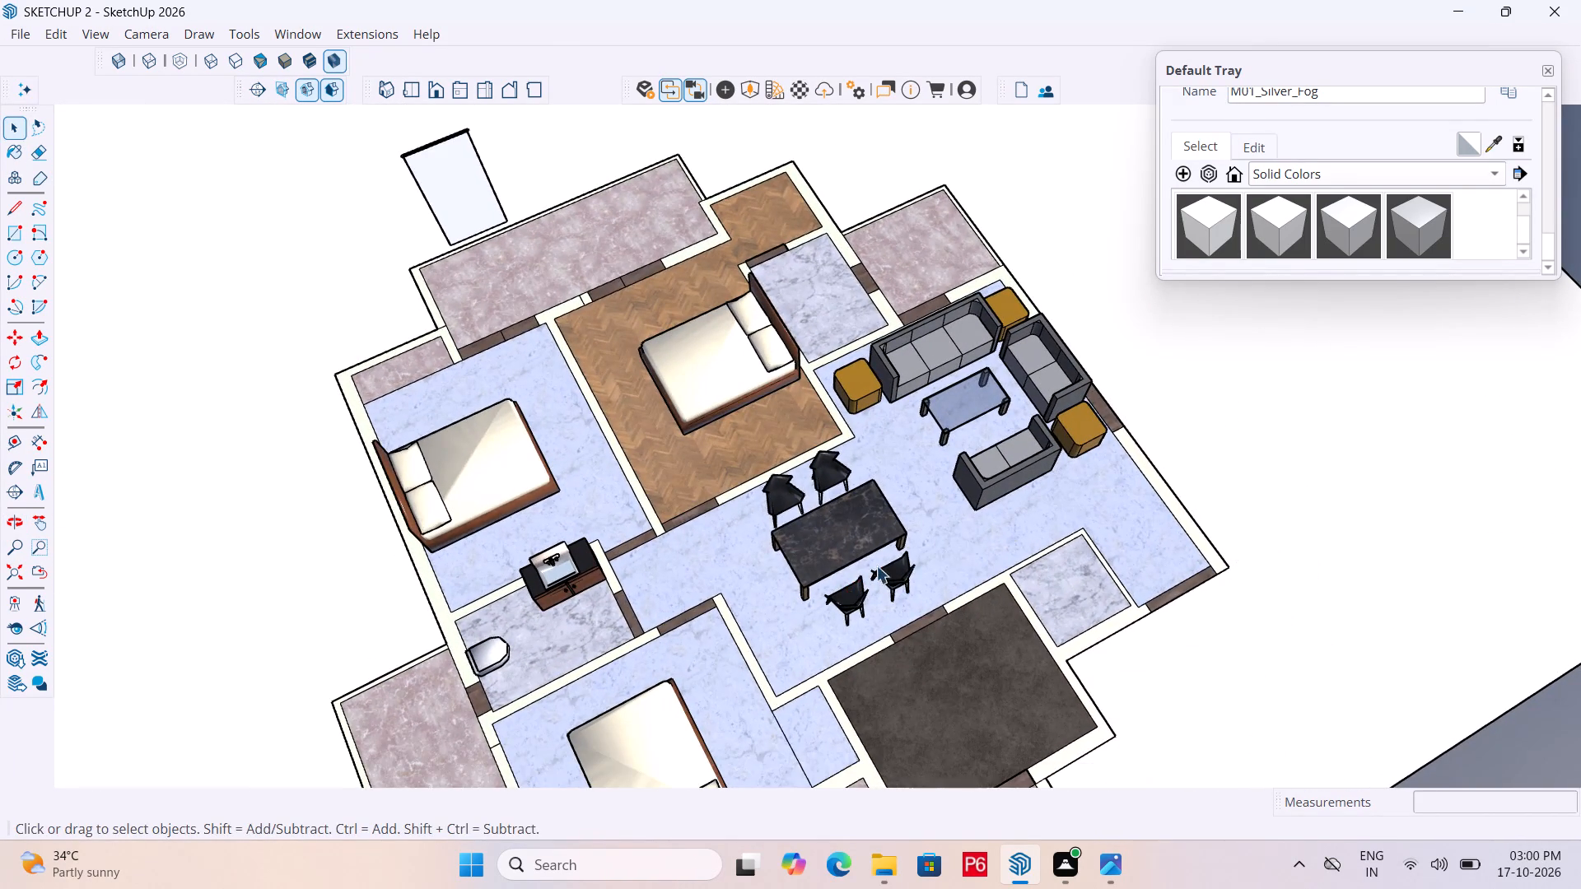
pyautogui.moveTo(846, 568); pyautogui.dragTo(541, 559, button='middle')
pyautogui.scroll(3, 566, 425)
pyautogui.click(579, 406)
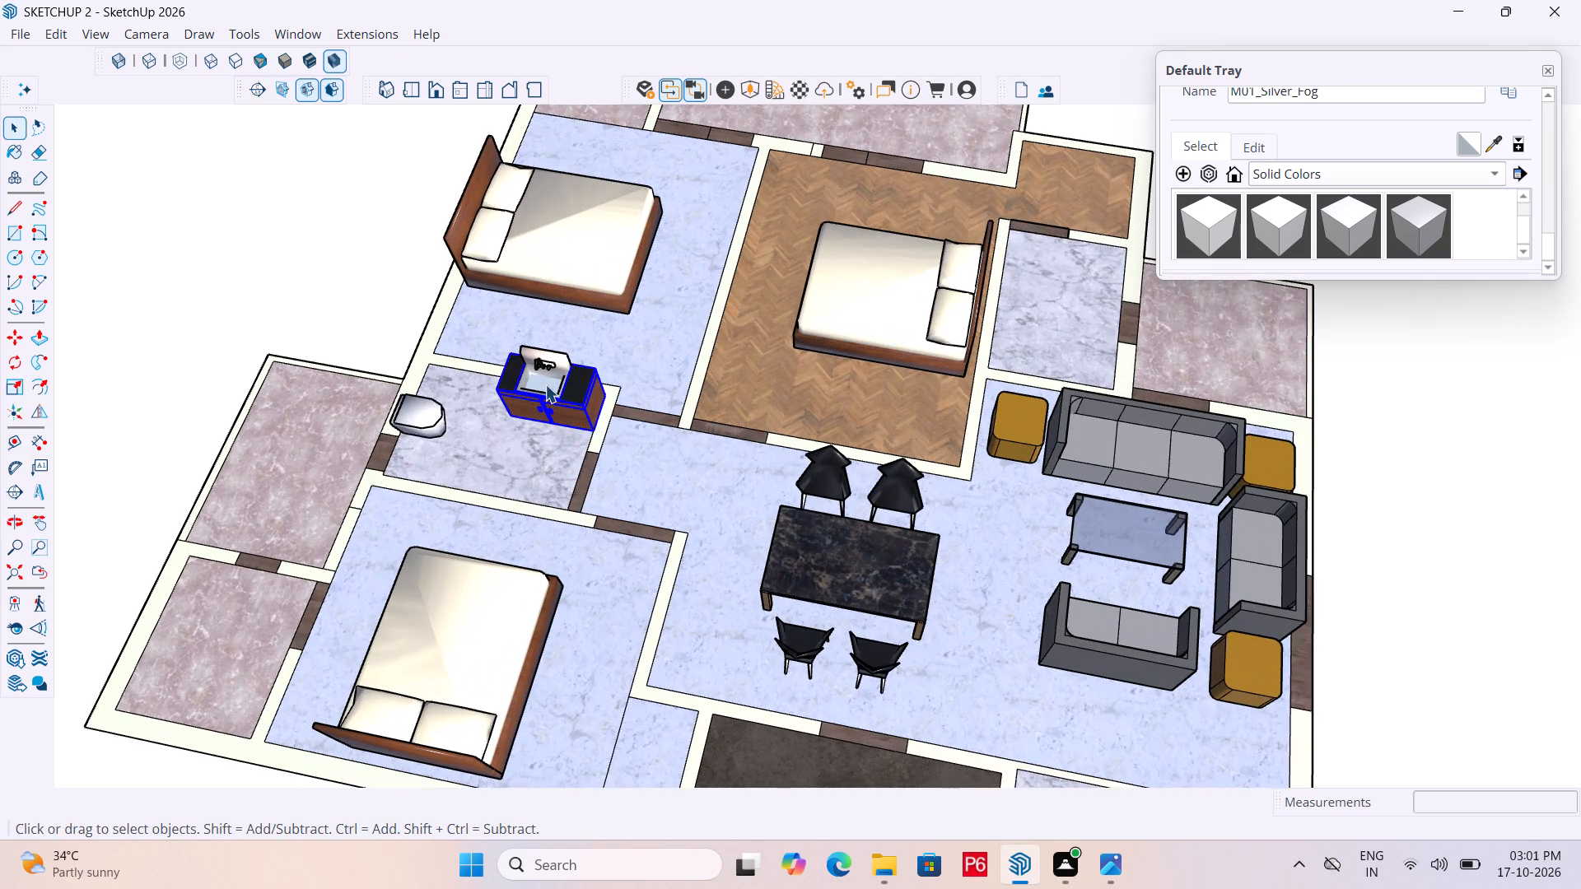
pyautogui.scroll(6, 534, 375)
pyautogui.click(567, 377)
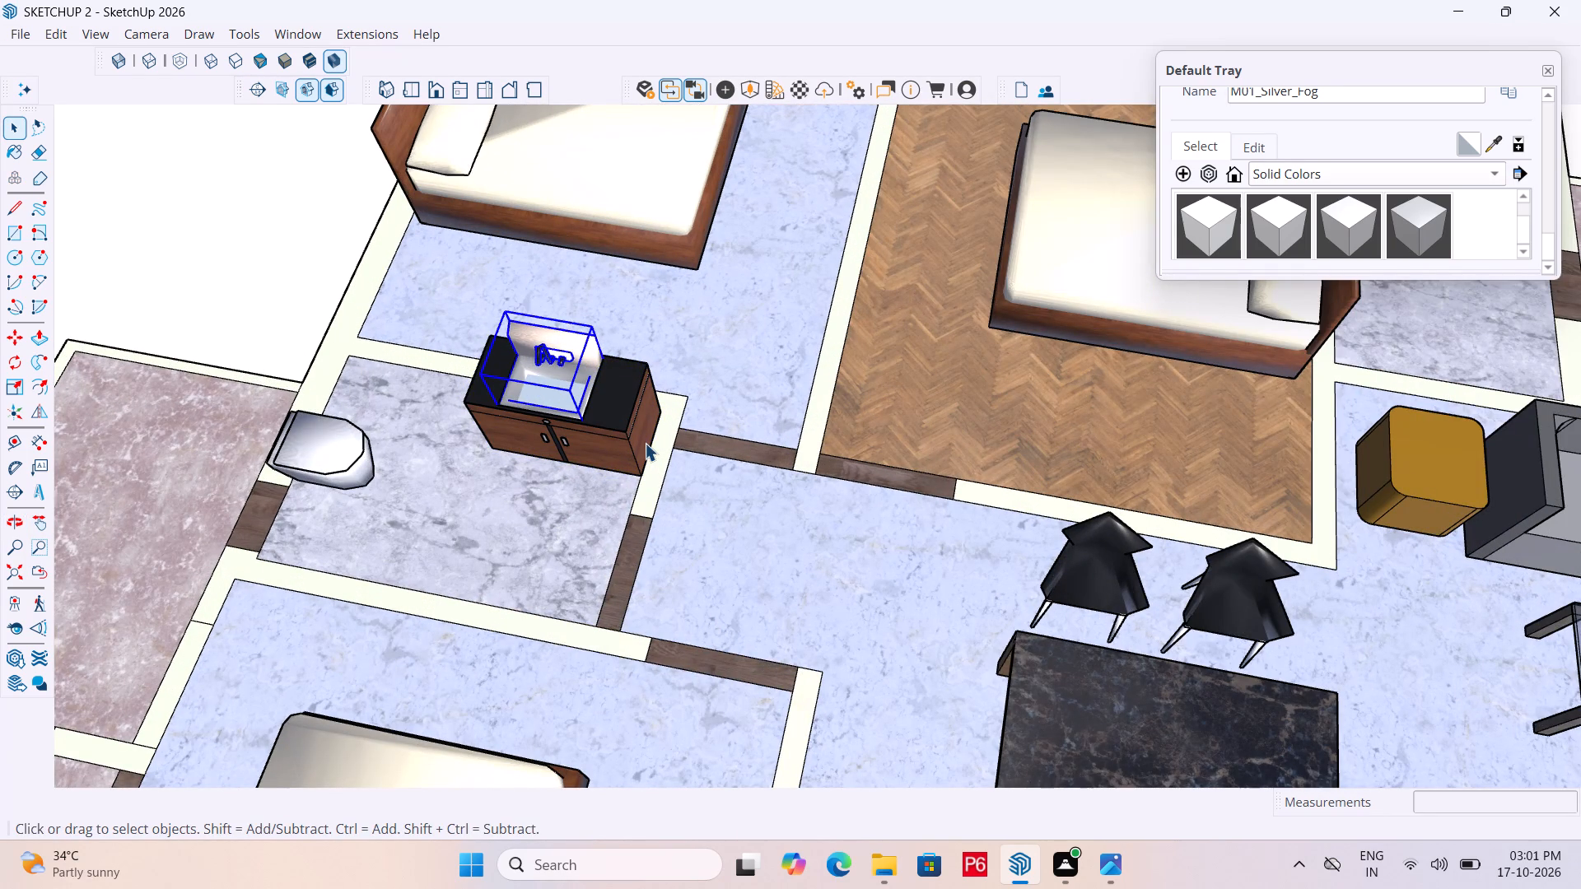
pyautogui.keyDown('ctrl'); pyautogui.click(632, 440); pyautogui.keyUp('ctrl')
pyautogui.keyDown('ctrl'); pyautogui.scroll(6, 633, 497); pyautogui.keyUp('ctrl')
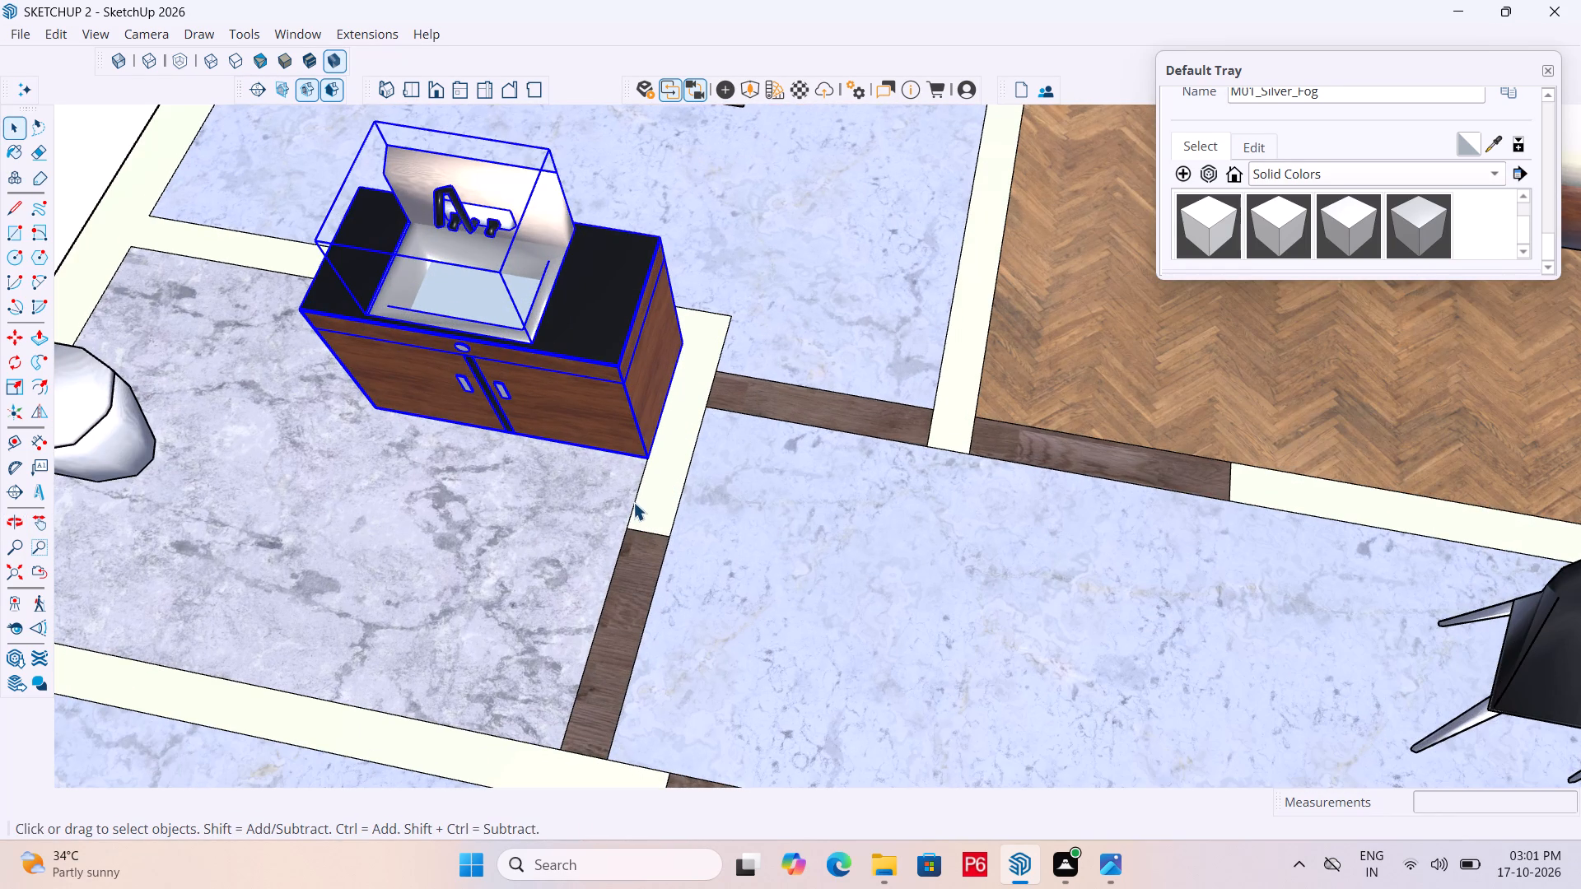
pyautogui.press('m')
pyautogui.click(651, 465)
pyautogui.scroll(-5, 863, 411)
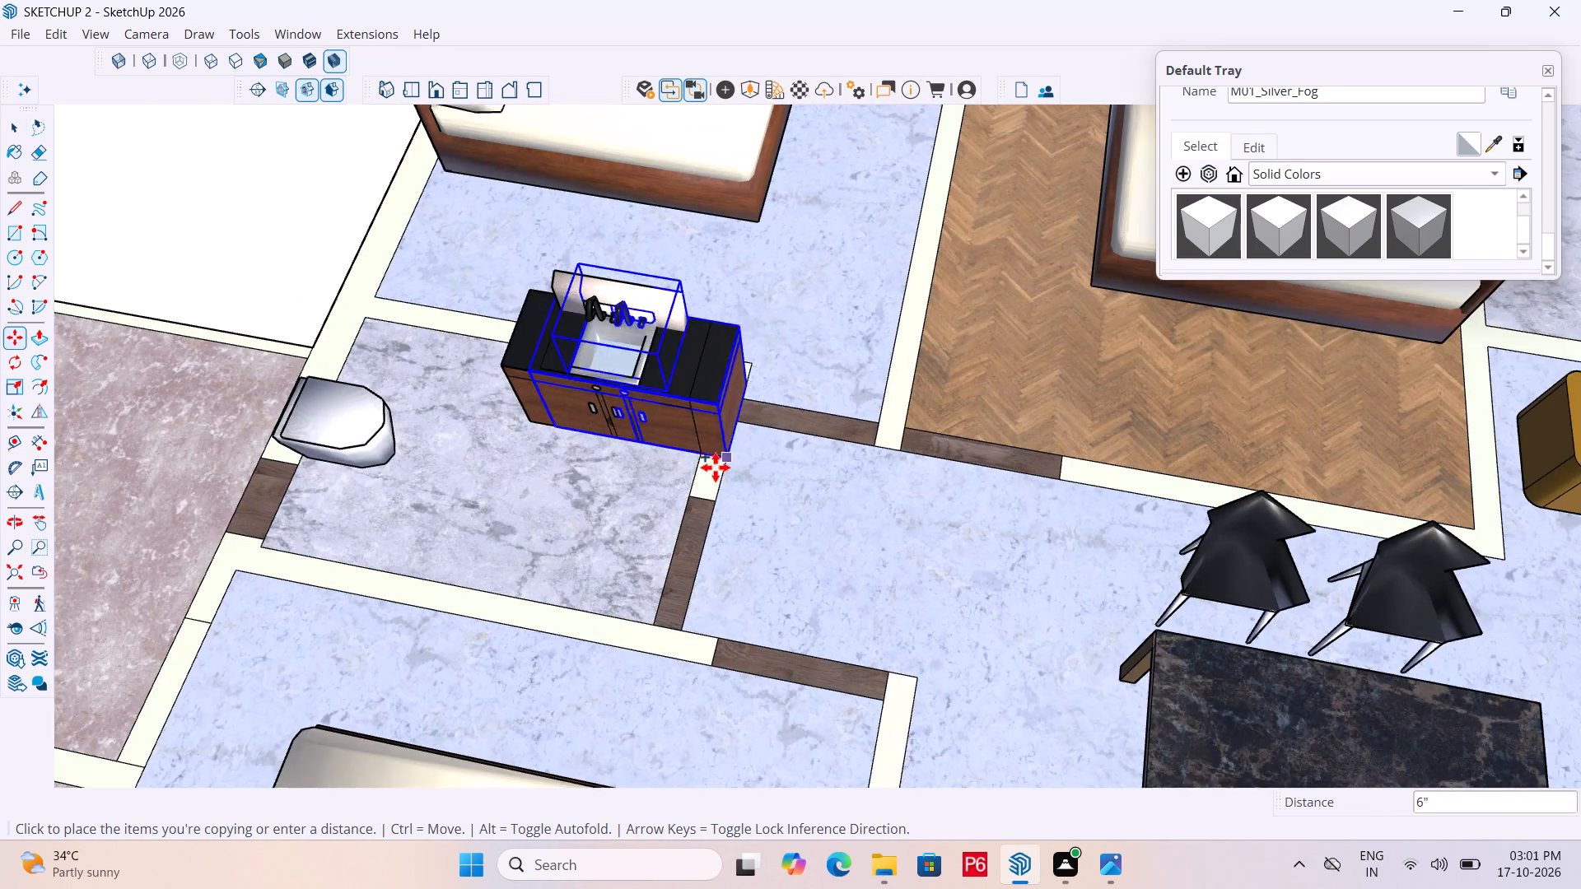
pyautogui.scroll(-6, 618, 449)
pyautogui.scroll(-6, 919, 466)
pyautogui.scroll(6, 1344, 337)
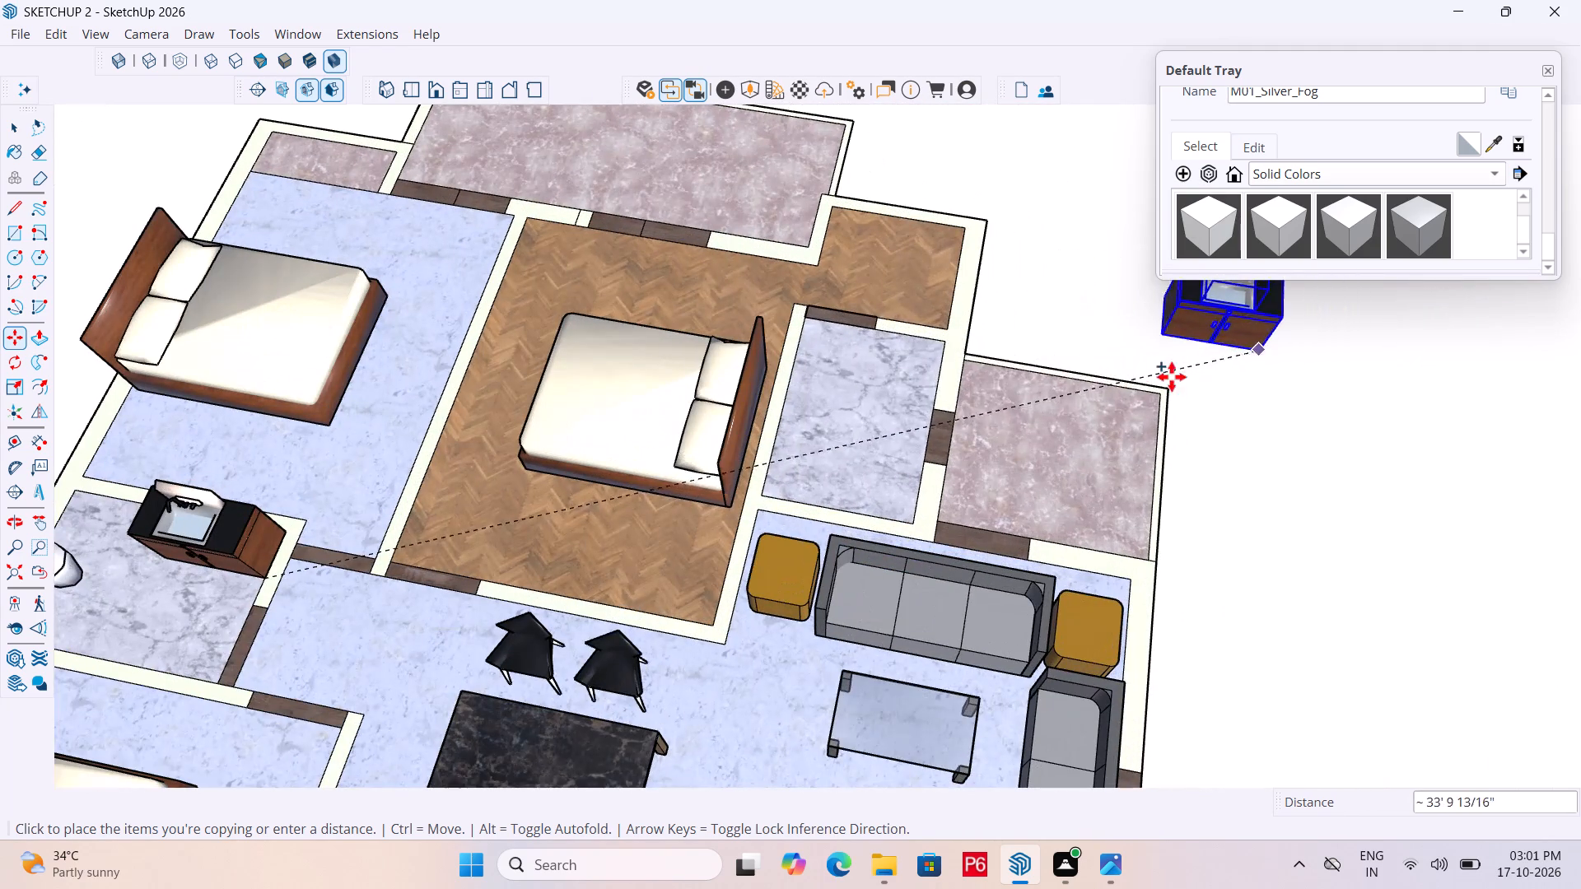
pyautogui.click(918, 426)
pyautogui.moveTo(847, 442); pyautogui.dragTo(1057, 441, button='middle')
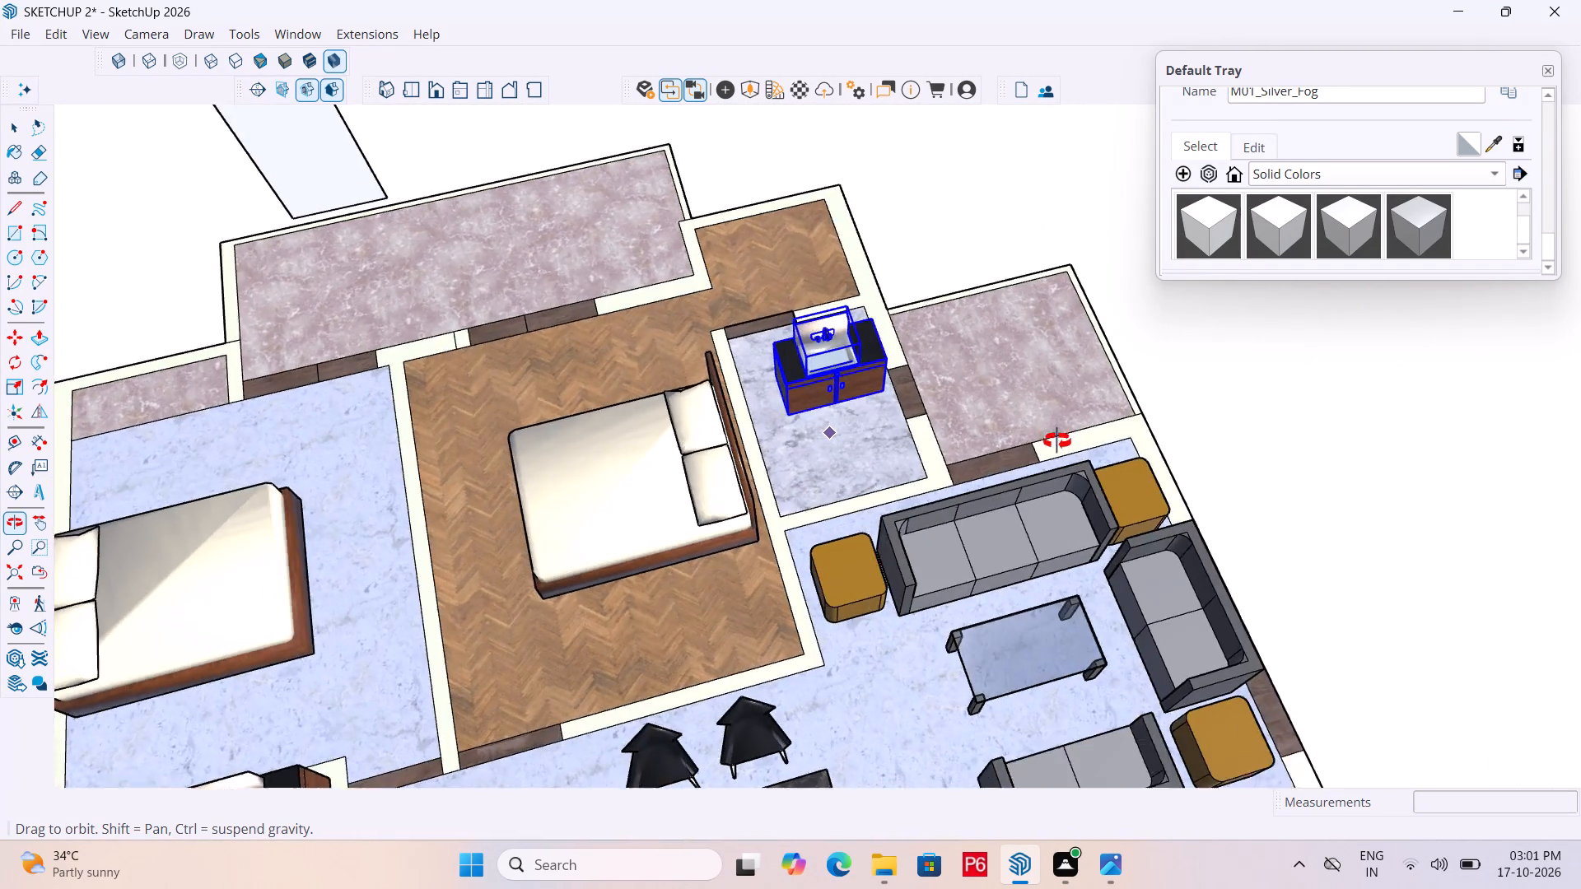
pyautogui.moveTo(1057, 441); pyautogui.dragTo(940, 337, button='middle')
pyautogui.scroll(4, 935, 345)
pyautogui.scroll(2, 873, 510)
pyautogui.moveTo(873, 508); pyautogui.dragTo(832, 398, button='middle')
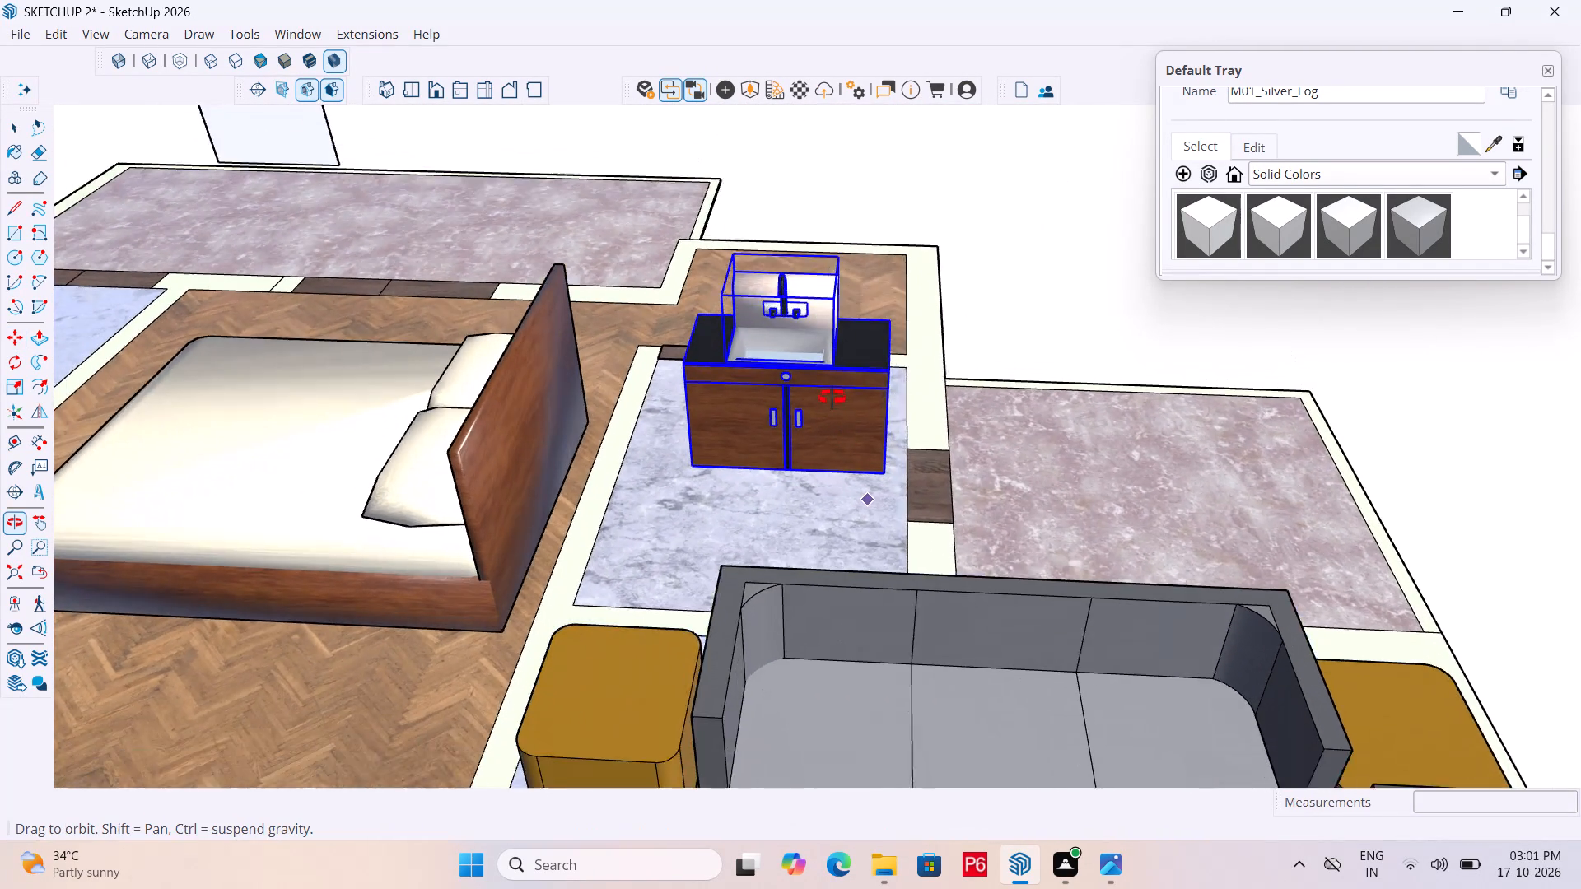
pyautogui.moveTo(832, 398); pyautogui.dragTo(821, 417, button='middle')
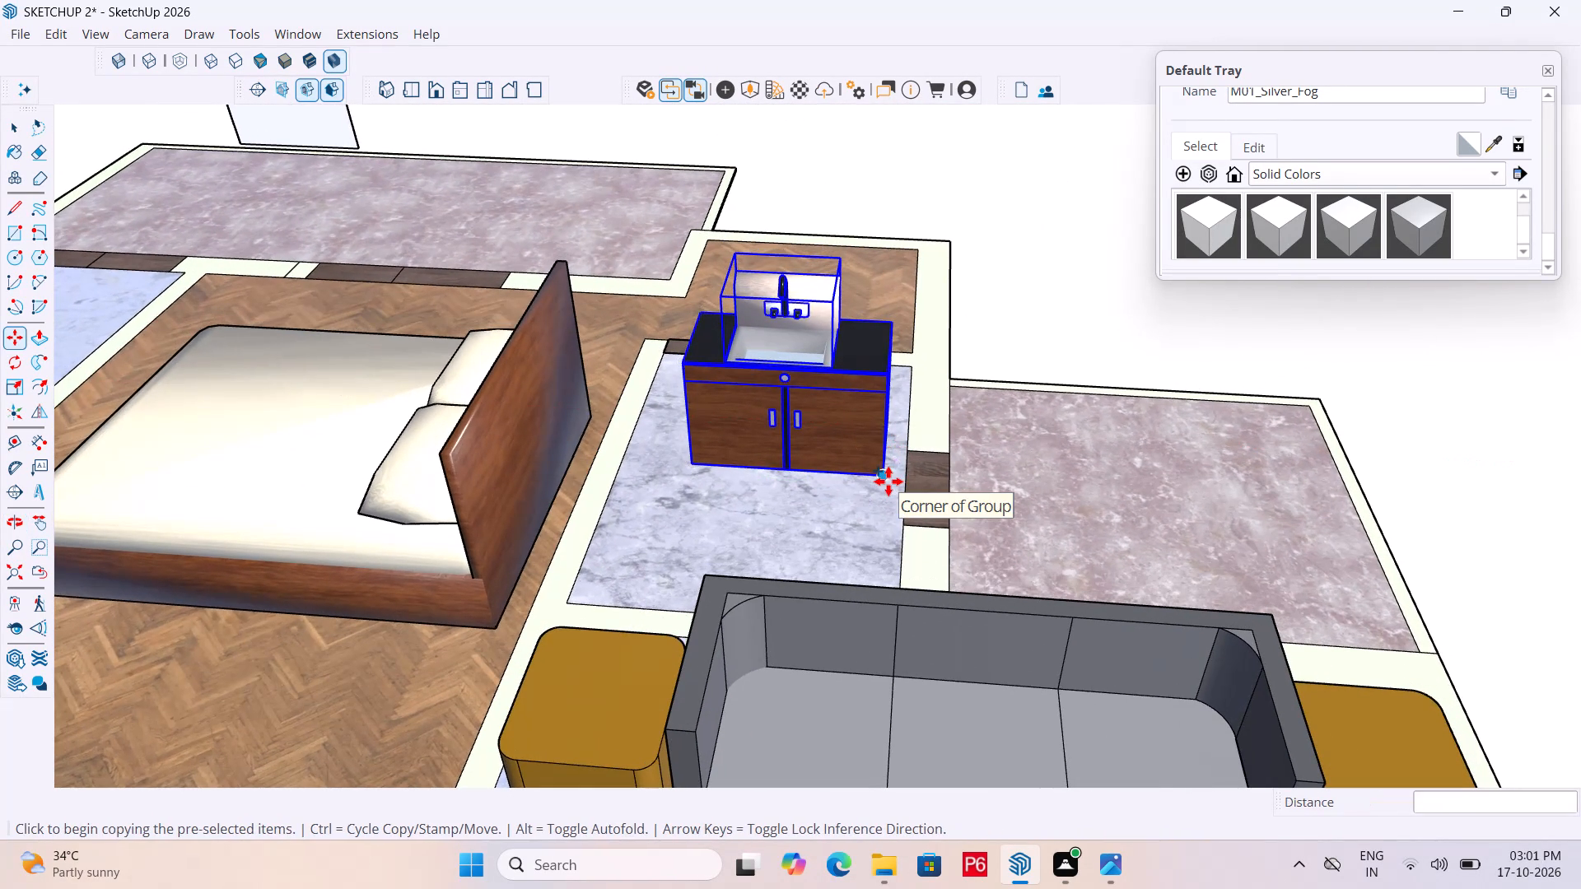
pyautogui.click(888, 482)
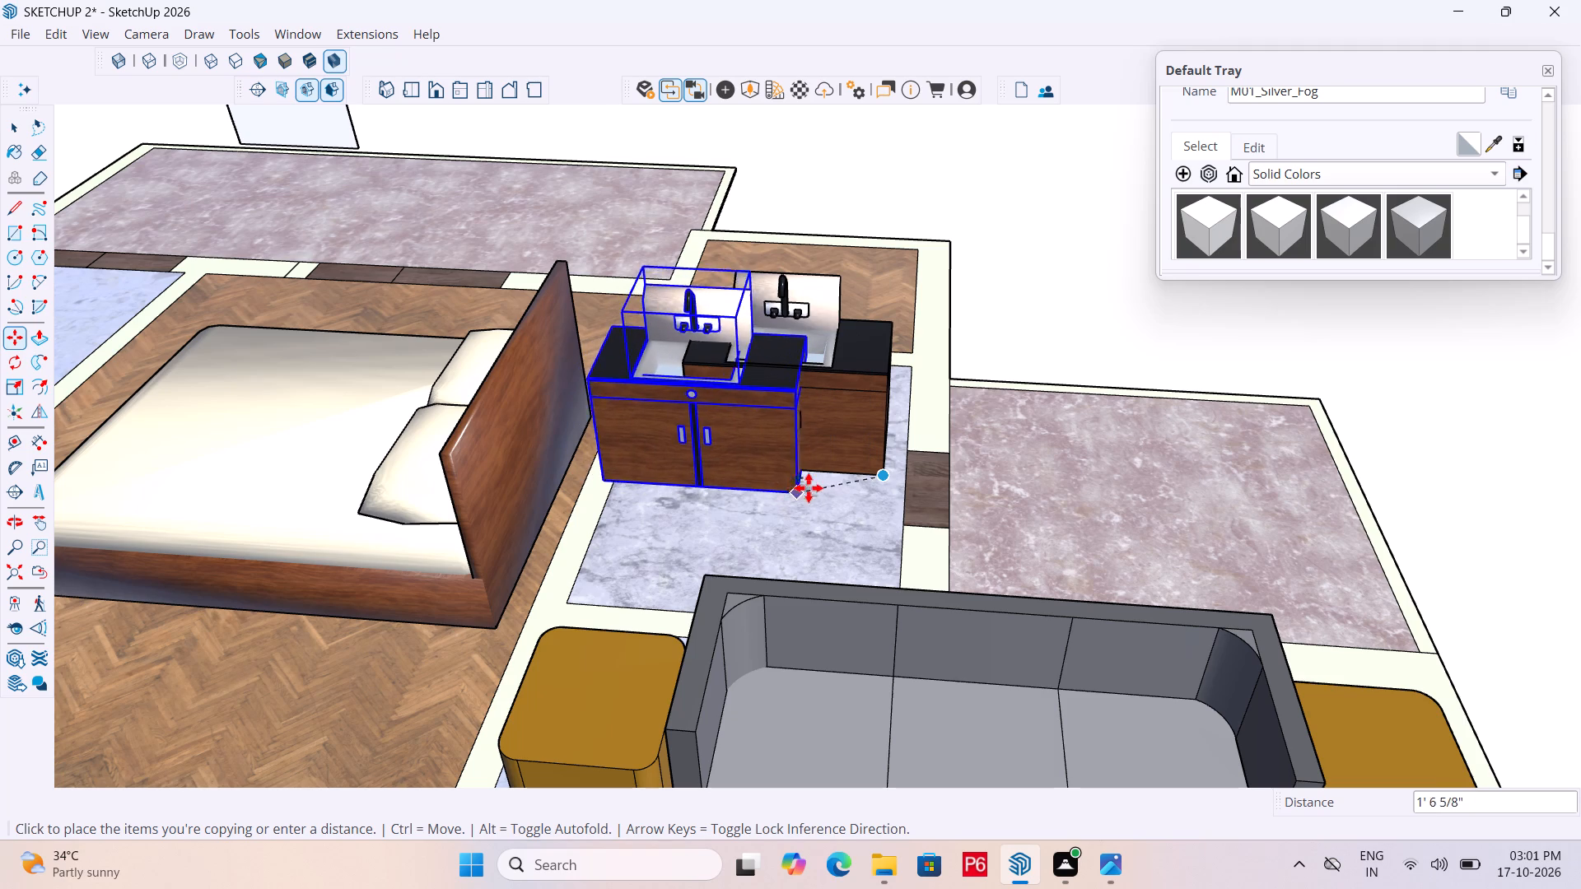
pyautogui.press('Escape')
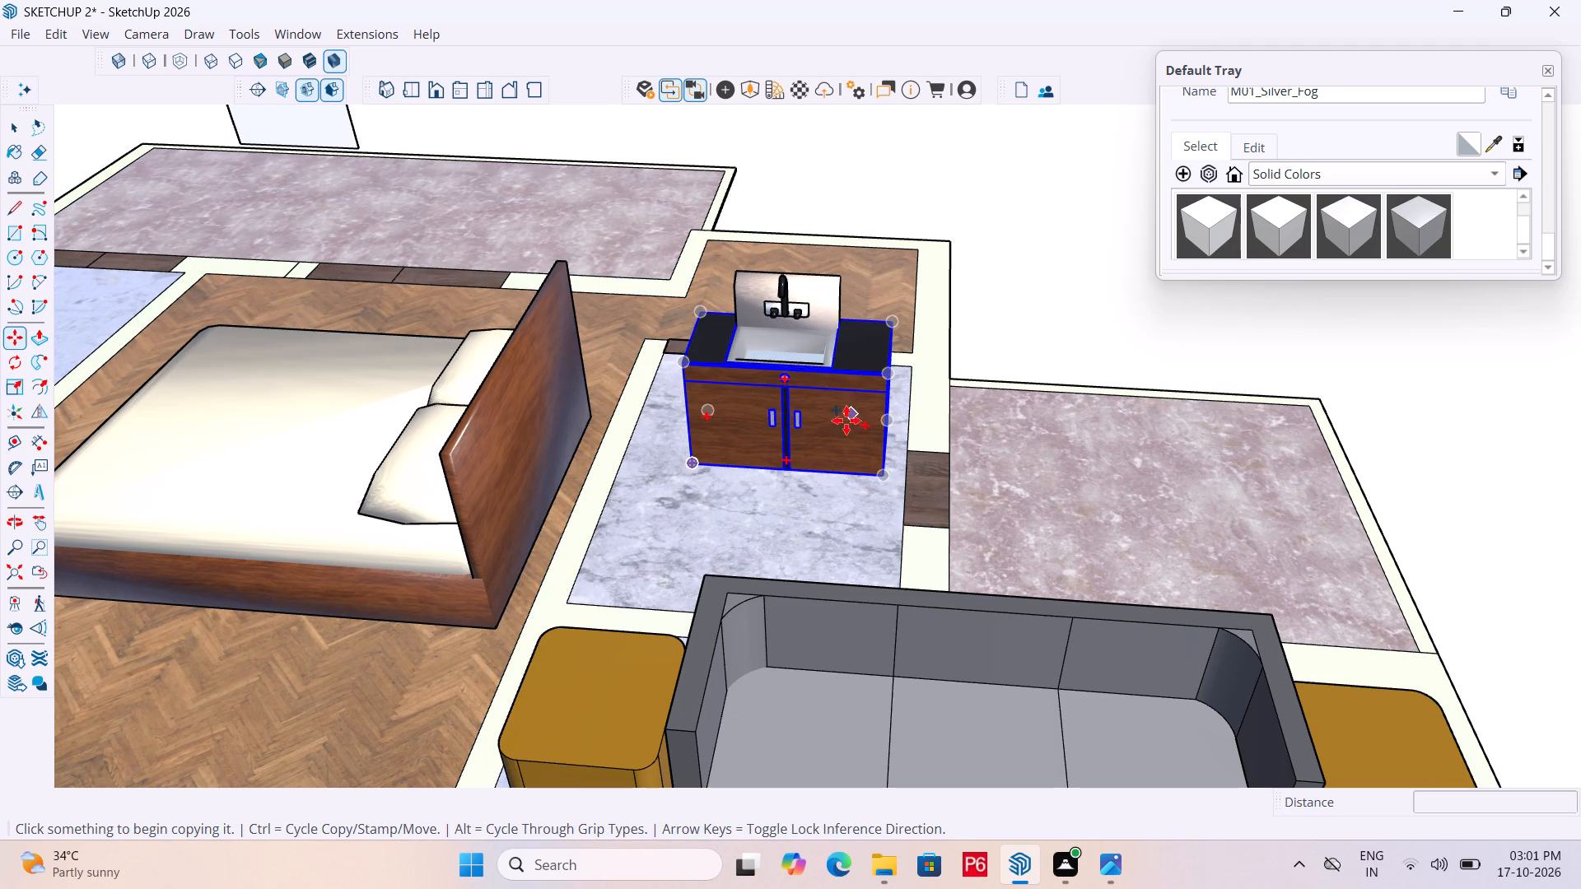
# Rotate the copied vanity cabinet with its sink and faucet 90 degrees about the cabinet's lower front corner.
pyautogui.press('space')
pyautogui.click(863, 424)
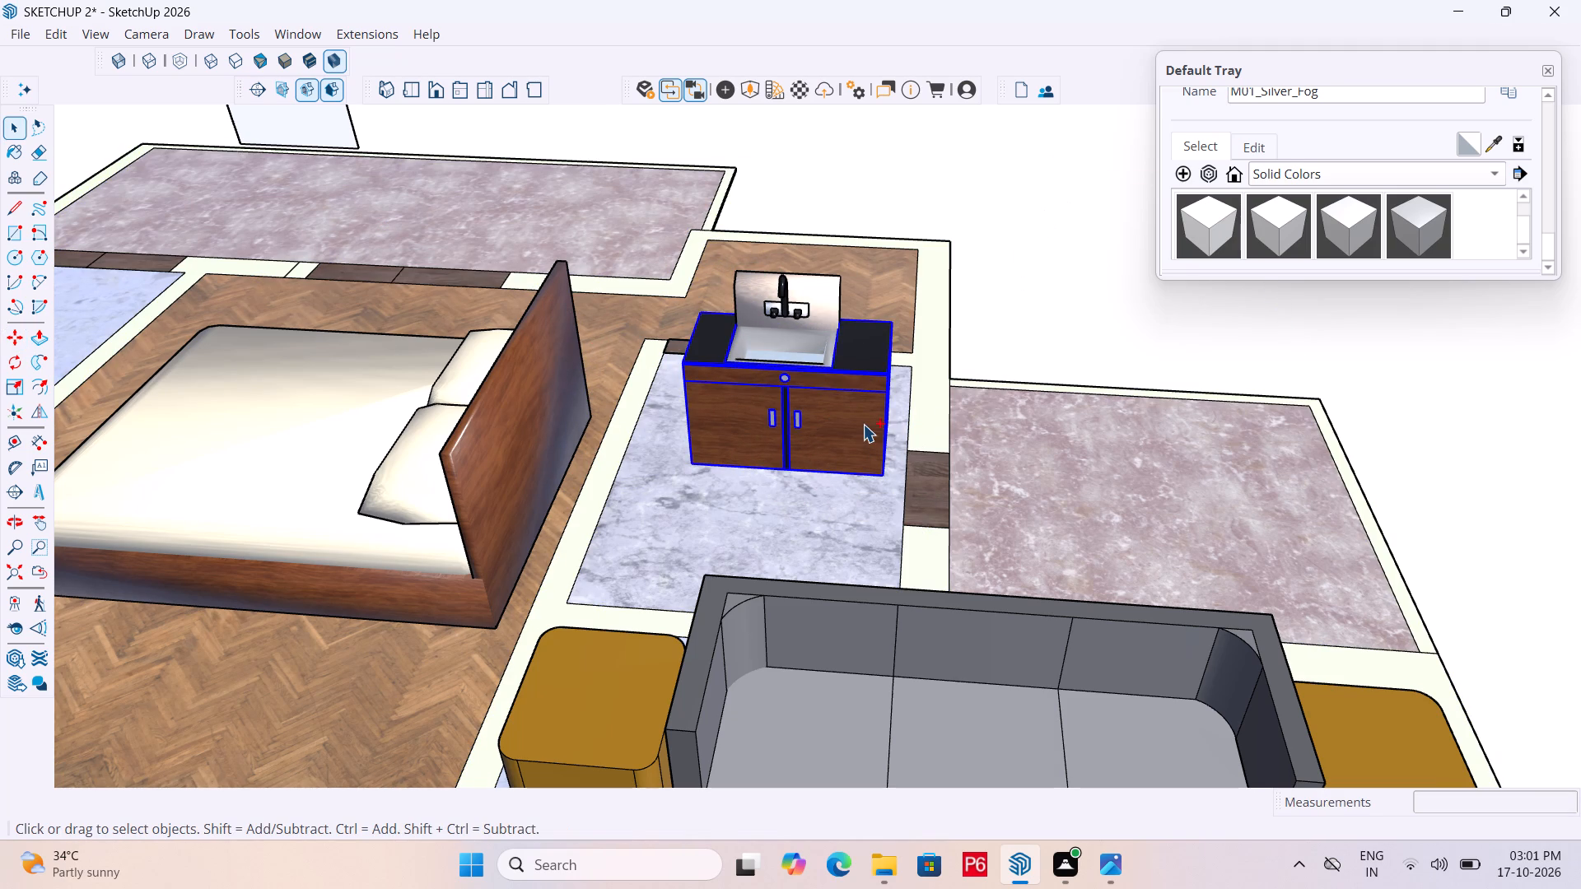
pyautogui.keyDown('ctrl'); pyautogui.click(812, 349); pyautogui.keyUp('ctrl')
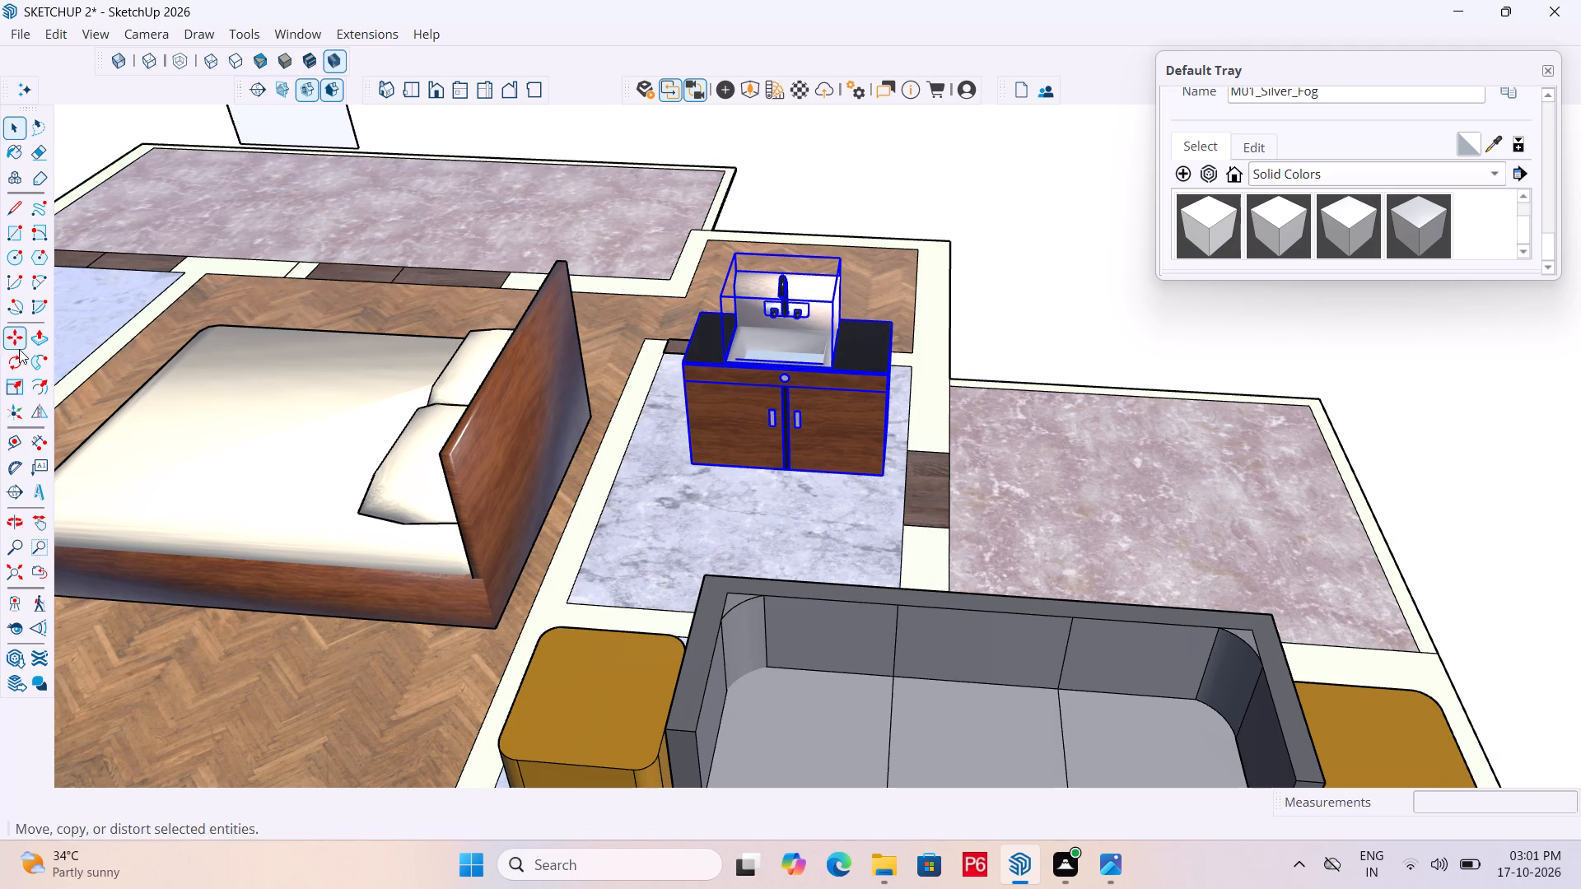
pyautogui.click(12, 361)
pyautogui.click(883, 479)
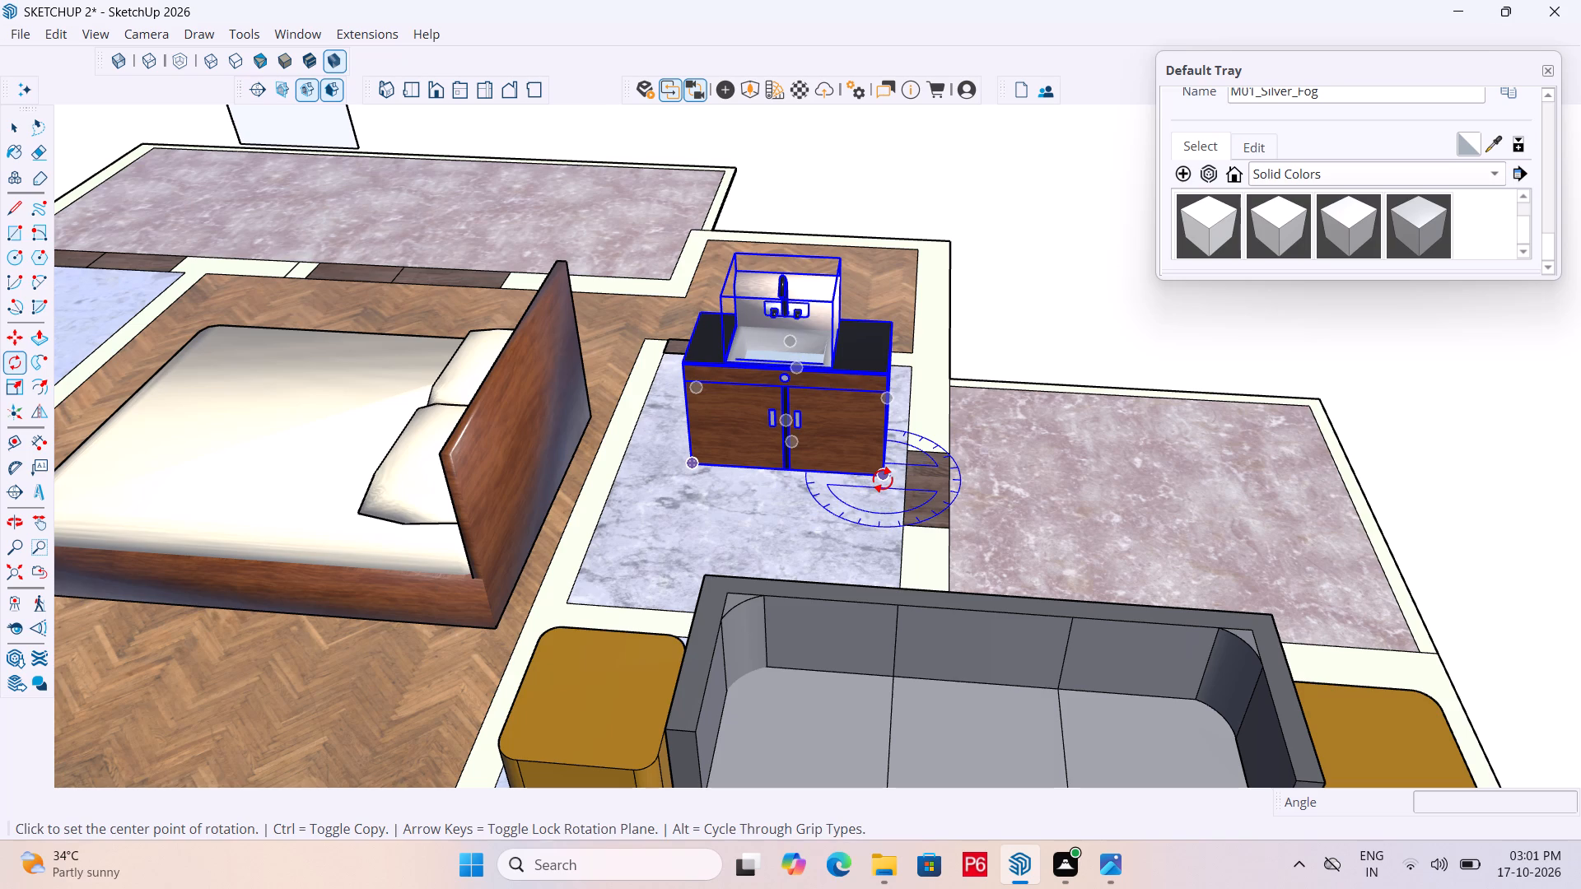
pyautogui.click(876, 547)
pyautogui.click(688, 459)
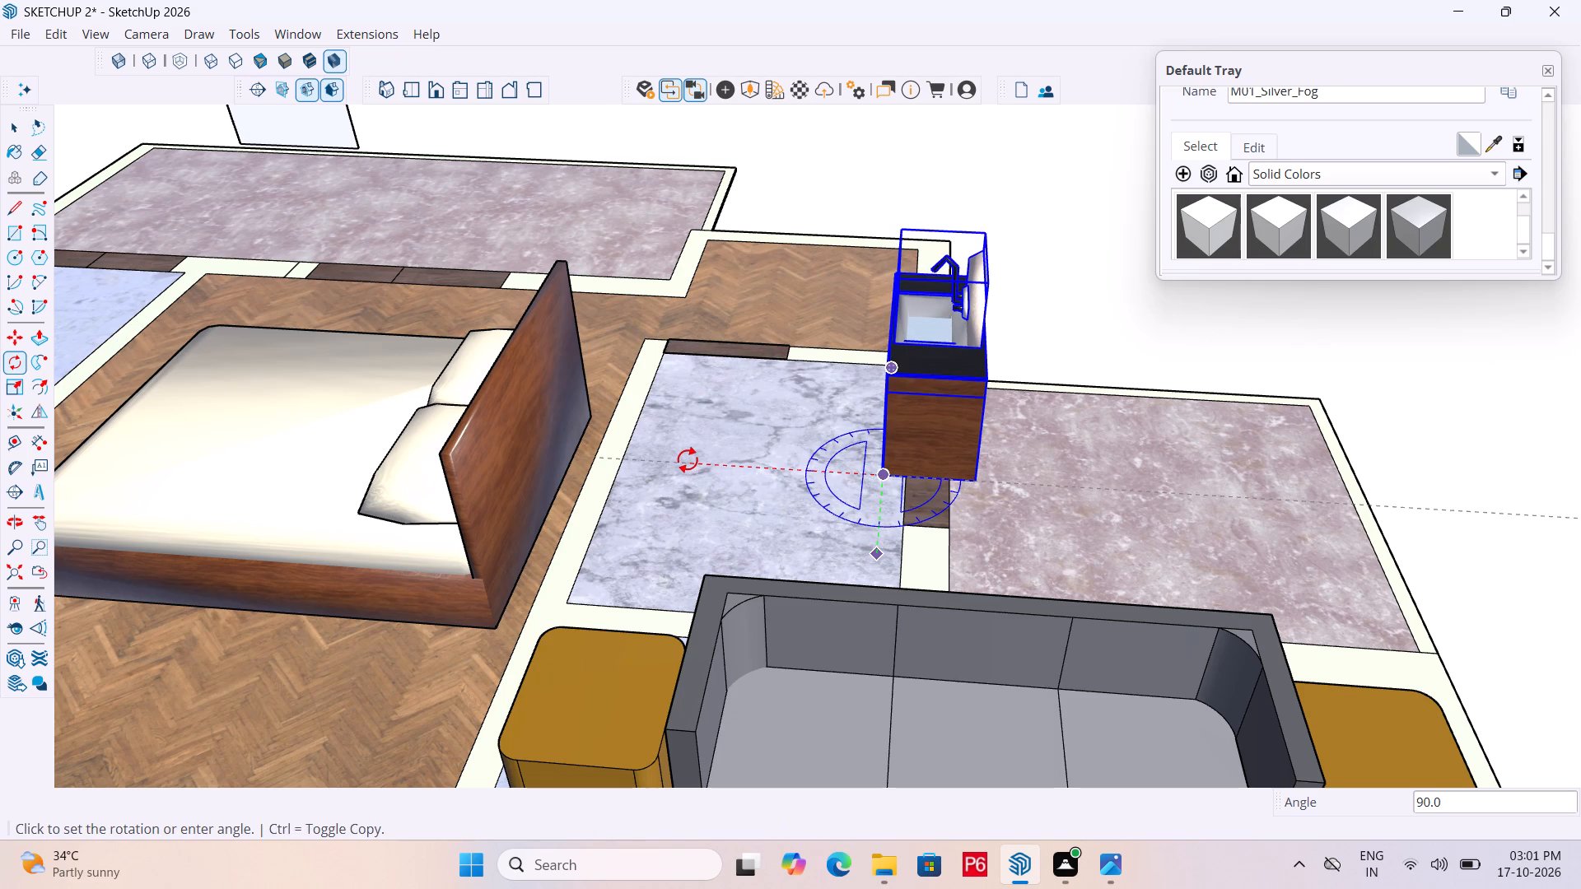
# Move the rotated vanity and sink about 1' 6 3/4" back onto the small bathroom's marble floor.
pyautogui.moveTo(925, 440); pyautogui.dragTo(1205, 464, button='middle')
pyautogui.press('space')
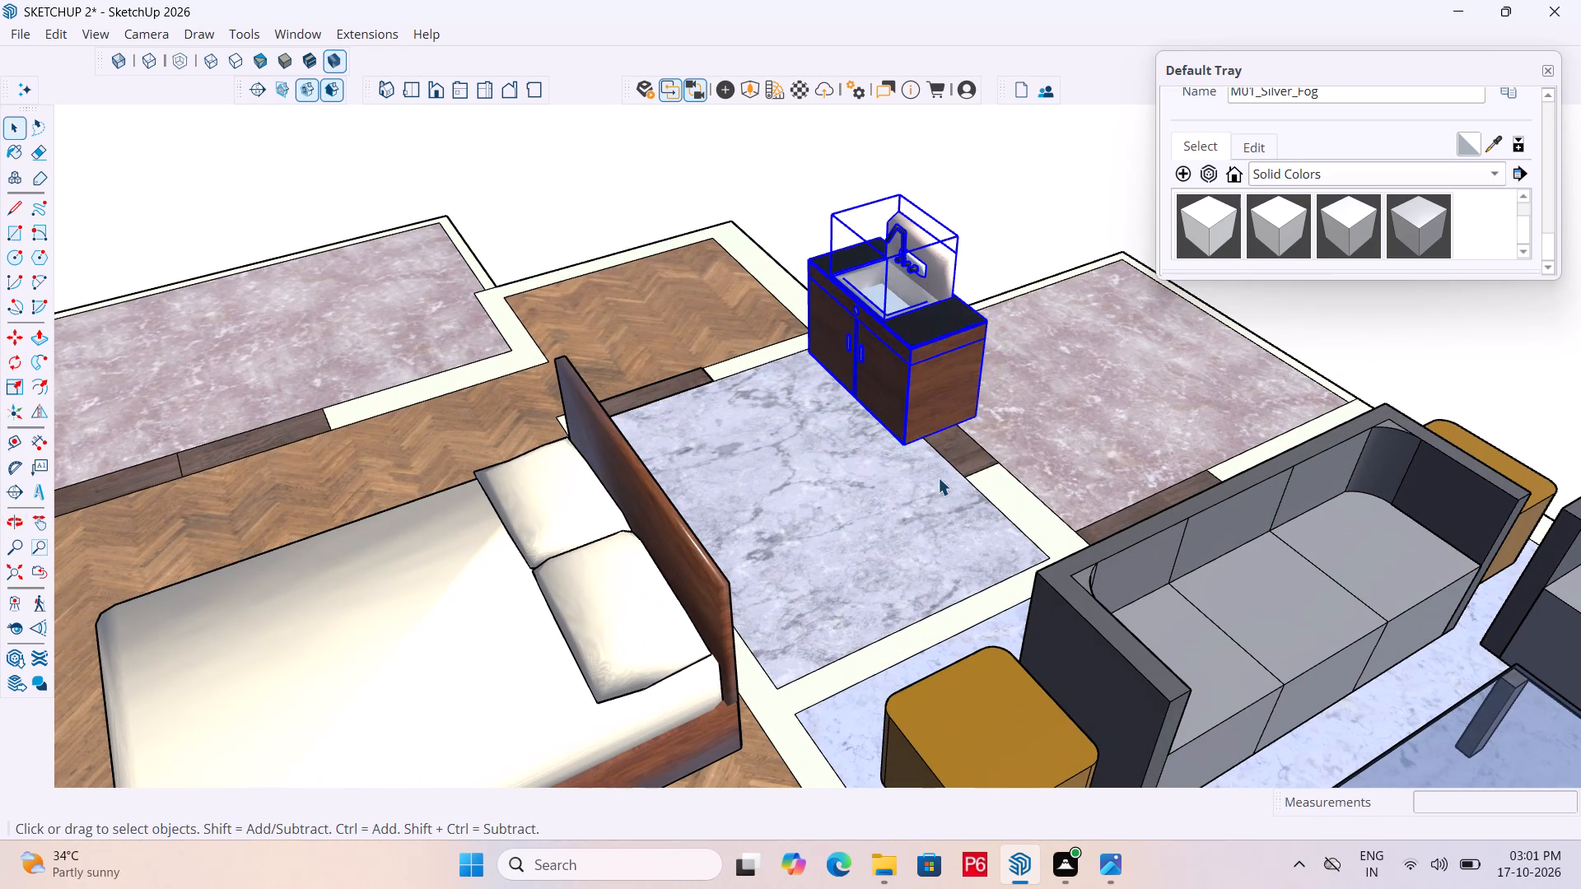
pyautogui.press('m')
pyautogui.click(909, 446)
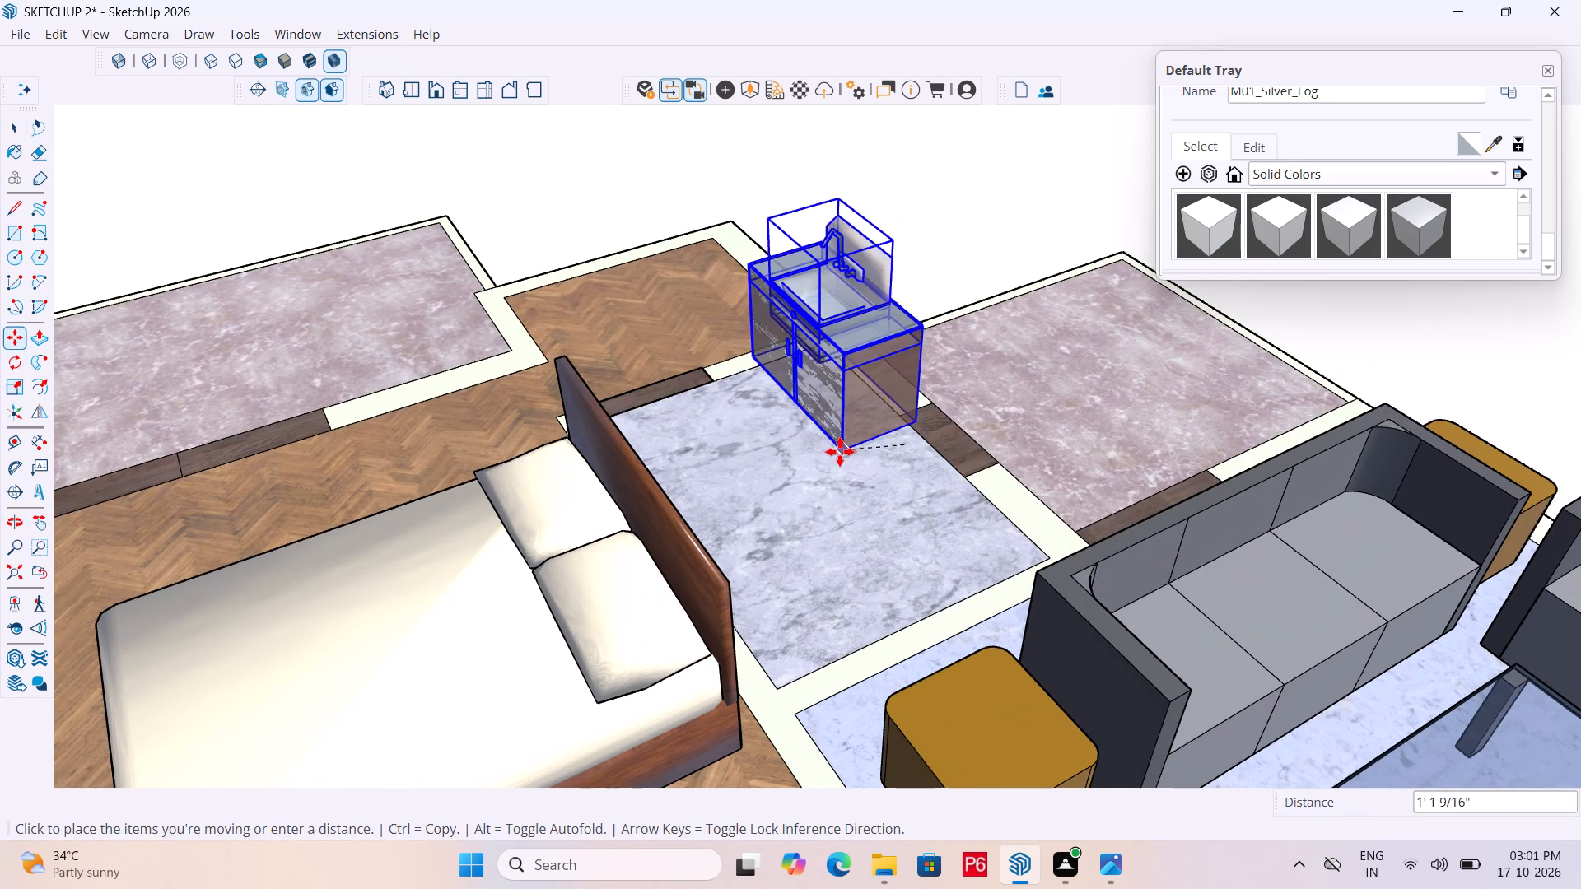
pyautogui.click(830, 473)
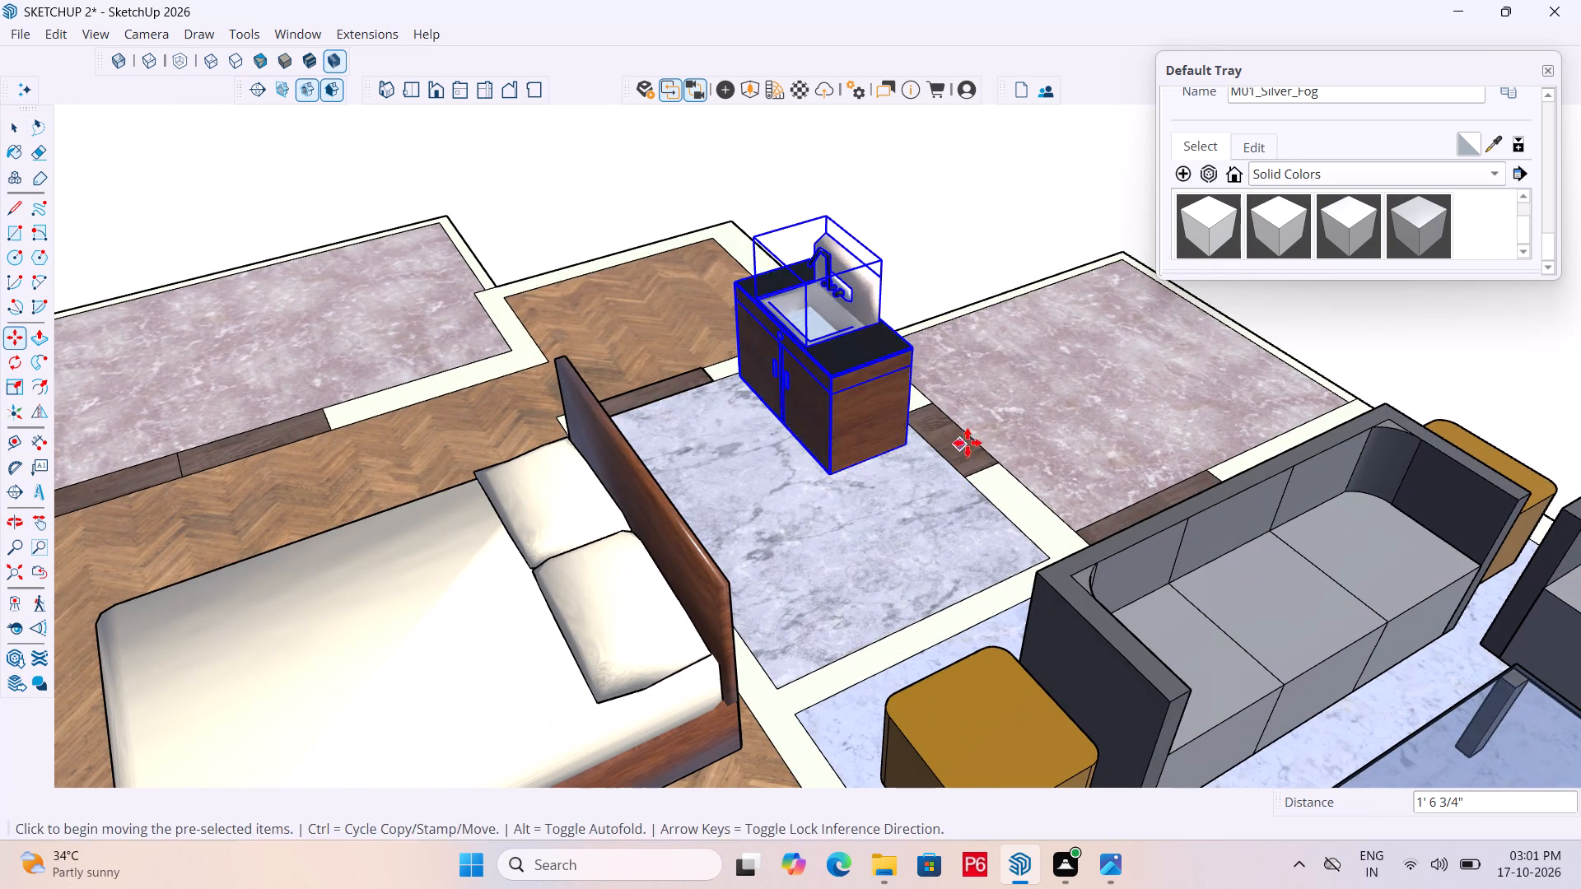
# Shift the vanity and sink about 3 11/16" so its back lower corner sits in the bathroom's floor corner.
pyautogui.moveTo(968, 443); pyautogui.dragTo(306, 420, button='middle')
pyautogui.scroll(5, 1145, 455)
pyautogui.scroll(3, 1066, 528)
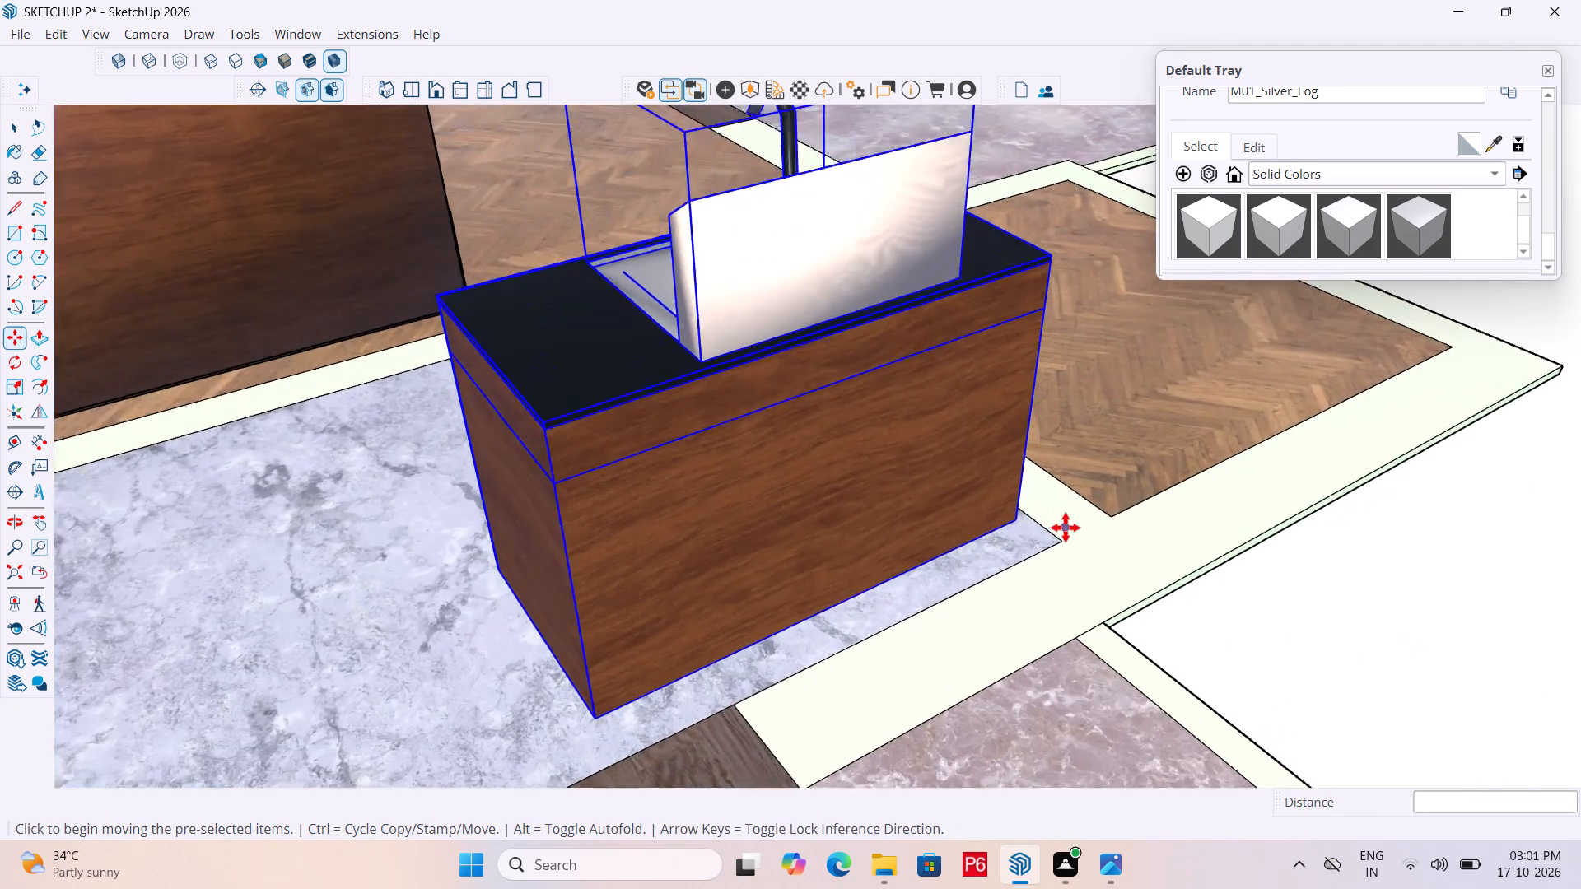
pyautogui.scroll(3, 1066, 528)
pyautogui.click(998, 517)
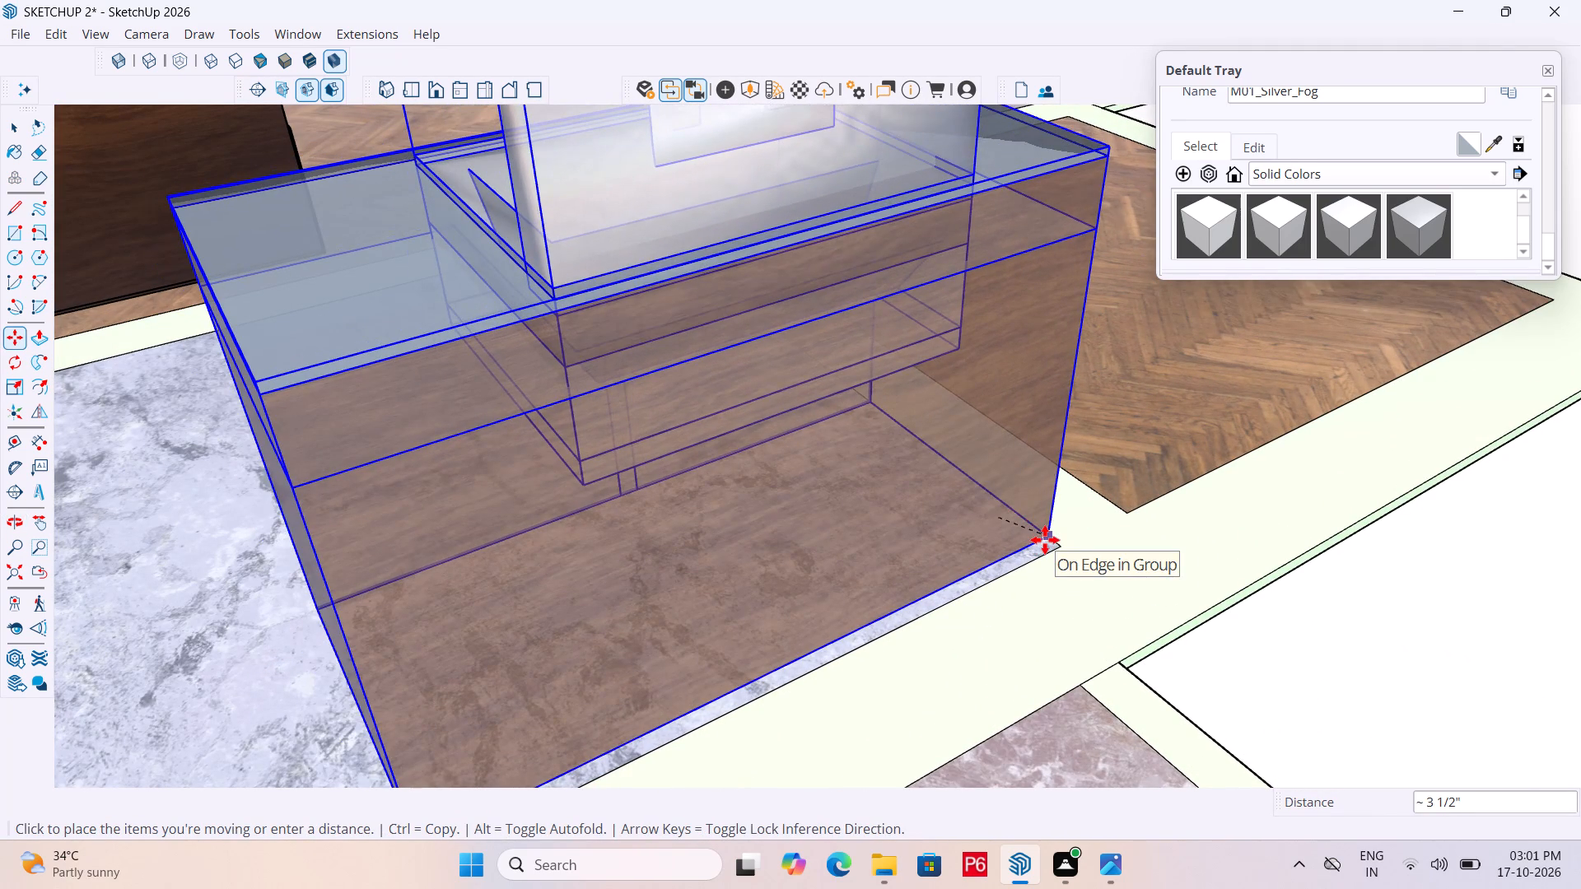
pyautogui.press('F8')
pyautogui.scroll(5, 1042, 542)
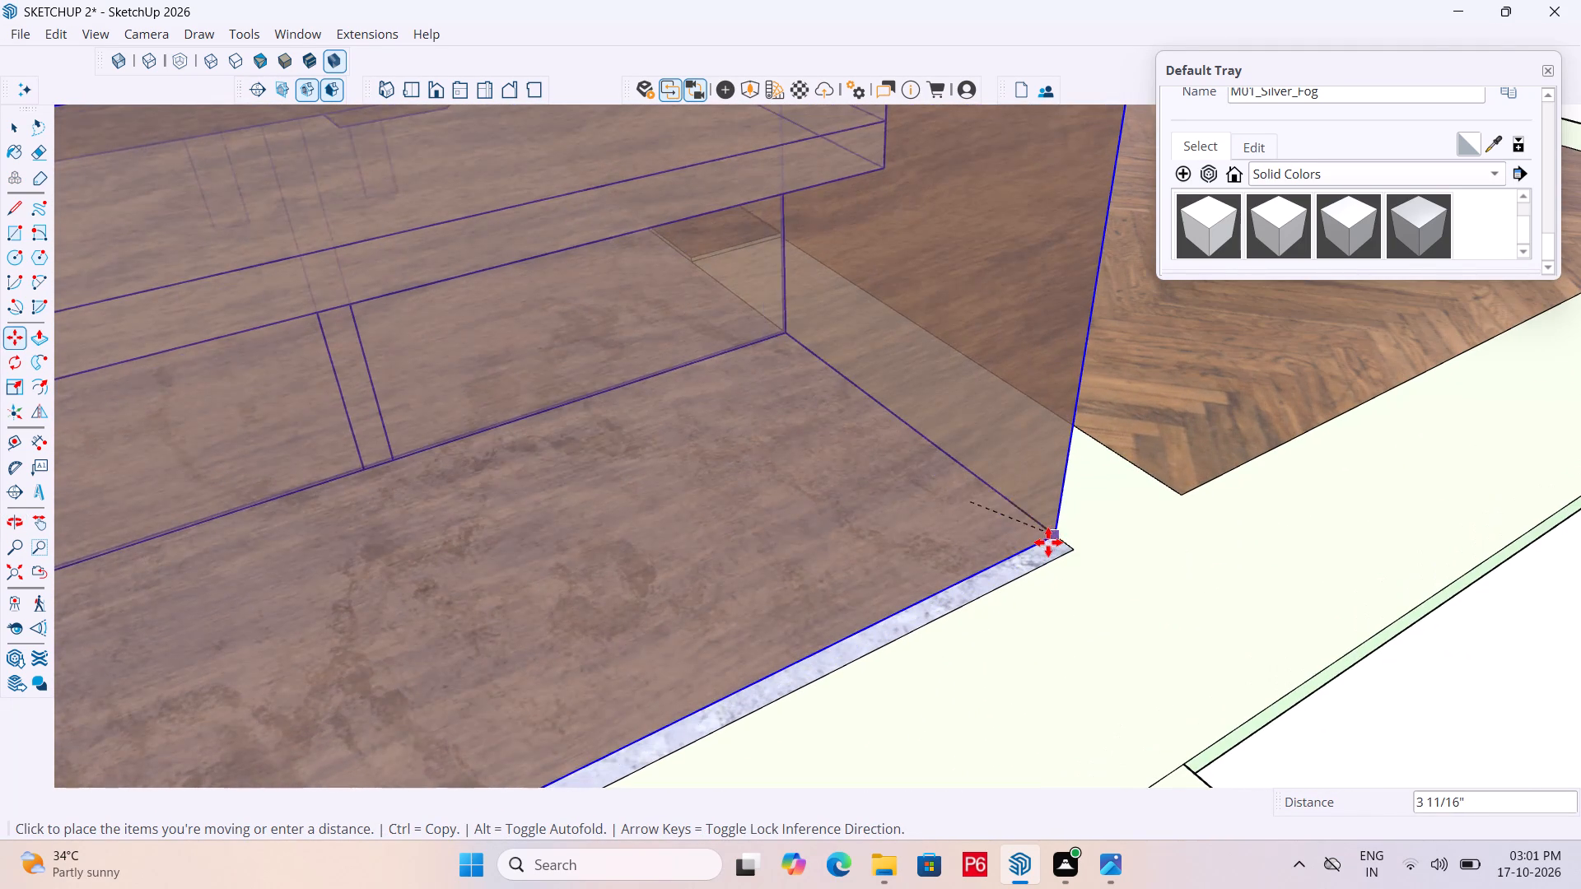
pyautogui.click(1048, 542)
pyautogui.scroll(-14, 977, 458)
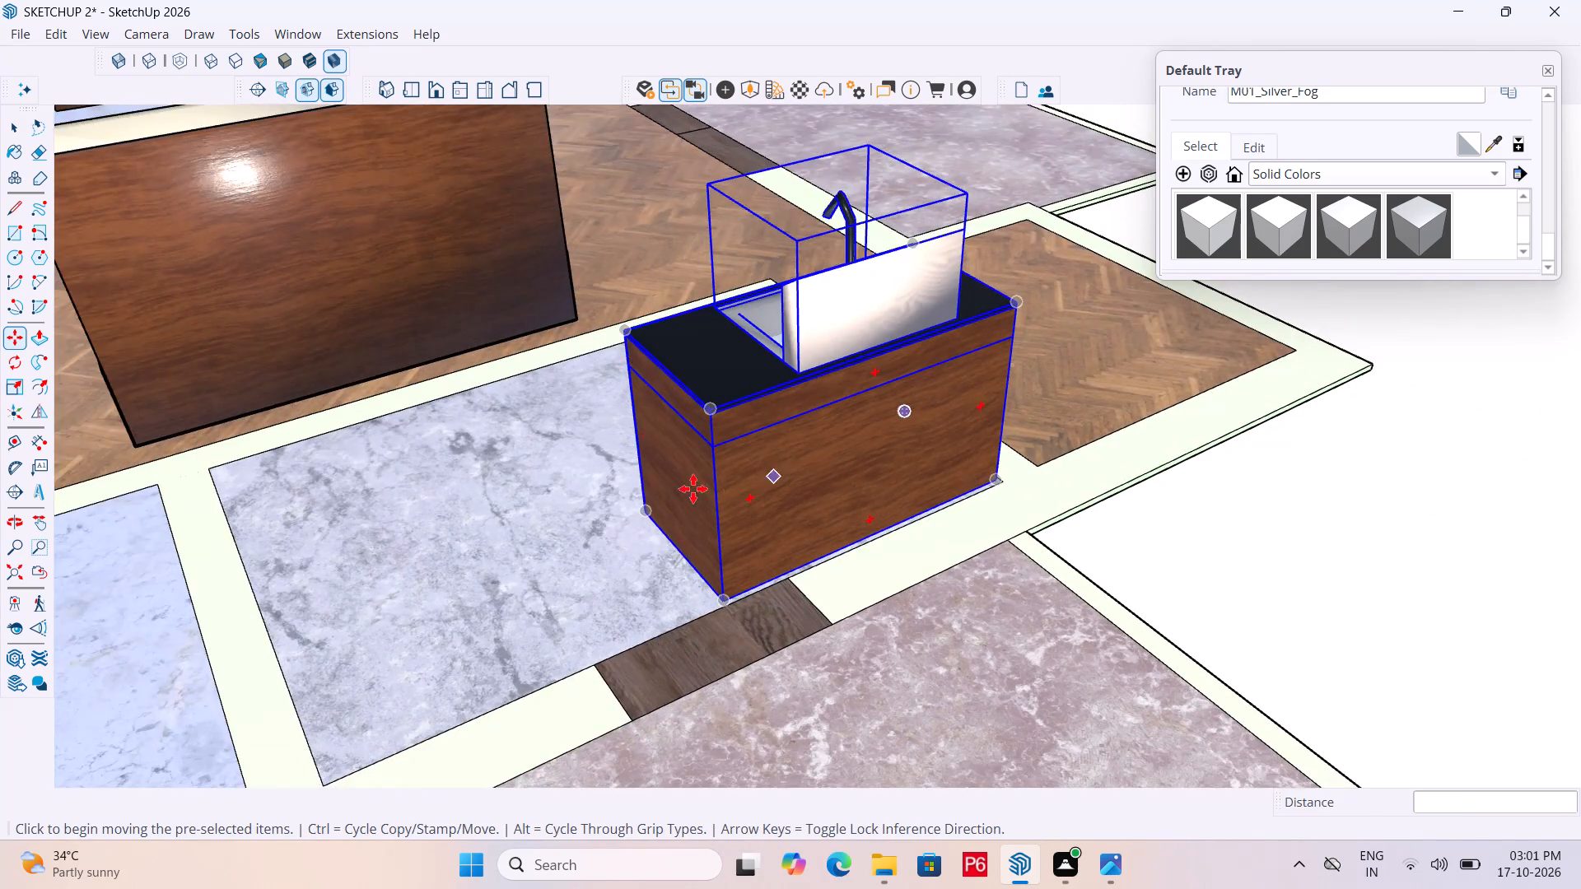
# Save the model.
pyautogui.moveTo(689, 490); pyautogui.dragTo(1457, 510, button='middle')
pyautogui.scroll(-6, 665, 427)
pyautogui.scroll(-7, 804, 395)
pyautogui.moveTo(904, 516); pyautogui.dragTo(604, 489, button='middle')
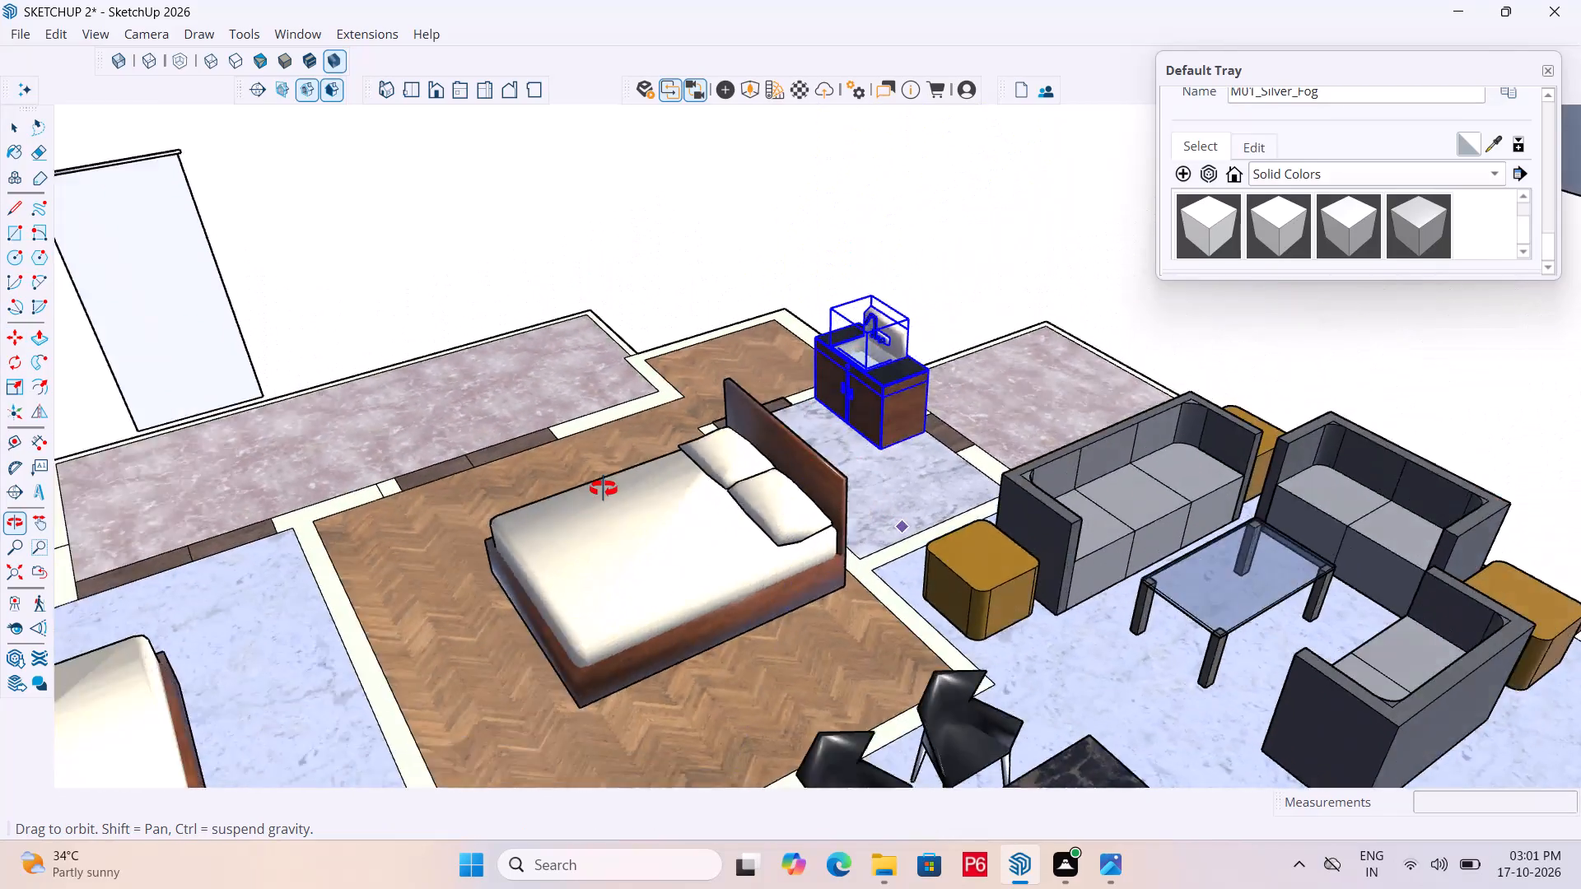
pyautogui.moveTo(604, 489); pyautogui.dragTo(684, 485, button='middle')
pyautogui.hotkey('ctrl', 's')
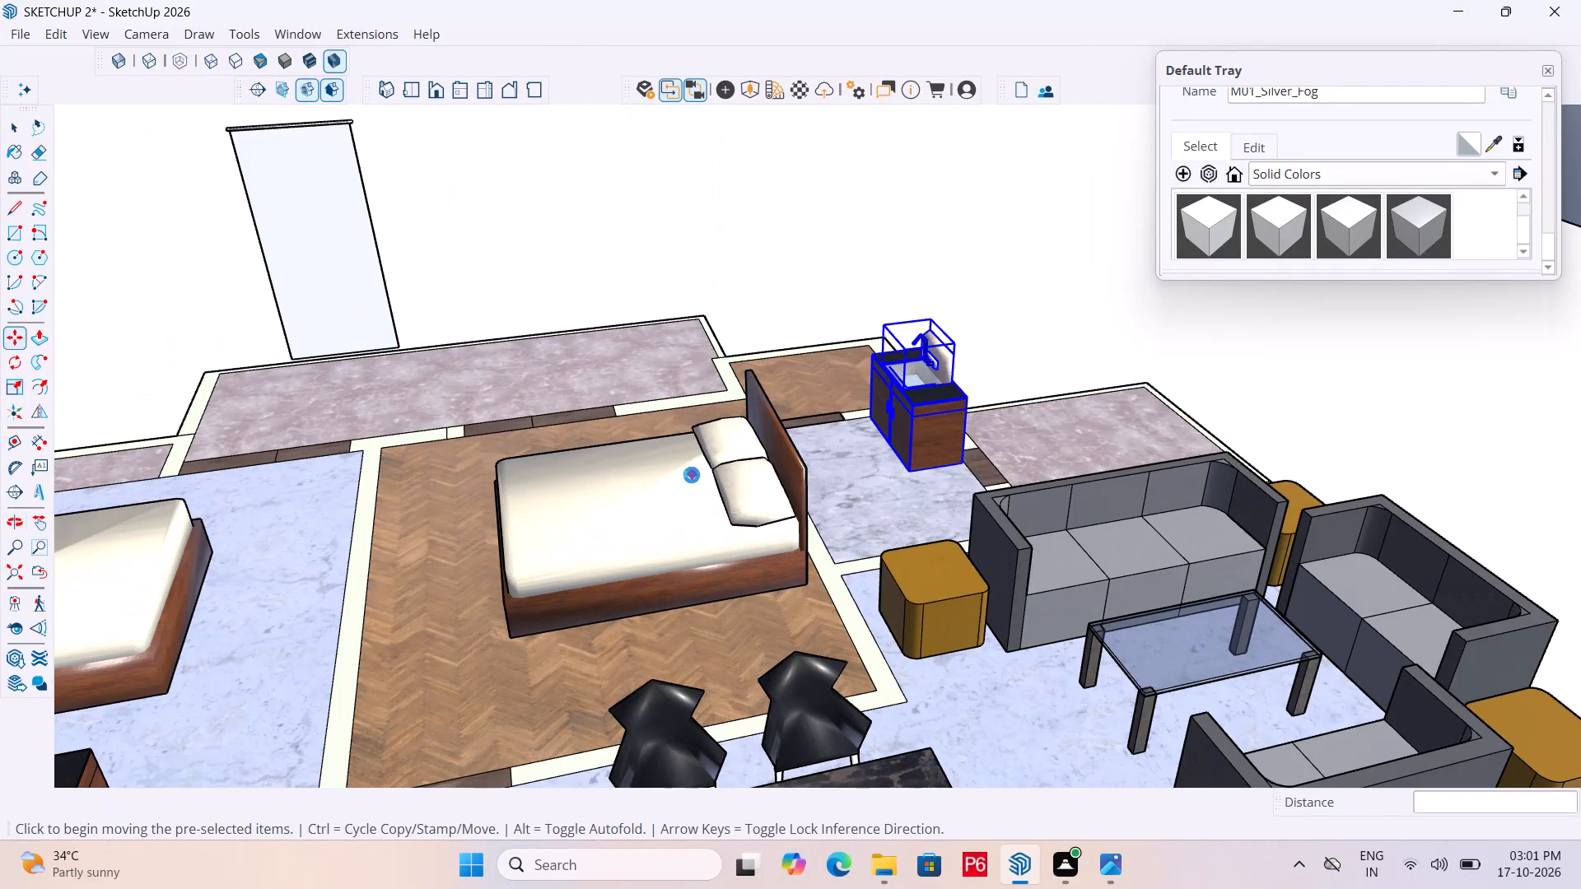
pyautogui.hotkey('ctrl', 's')
pyautogui.hotkey('ctrl', 's')
# Examine the apartment layout and the vanity's placement in the second bathroom from several angles.
pyautogui.scroll(-6, 830, 417)
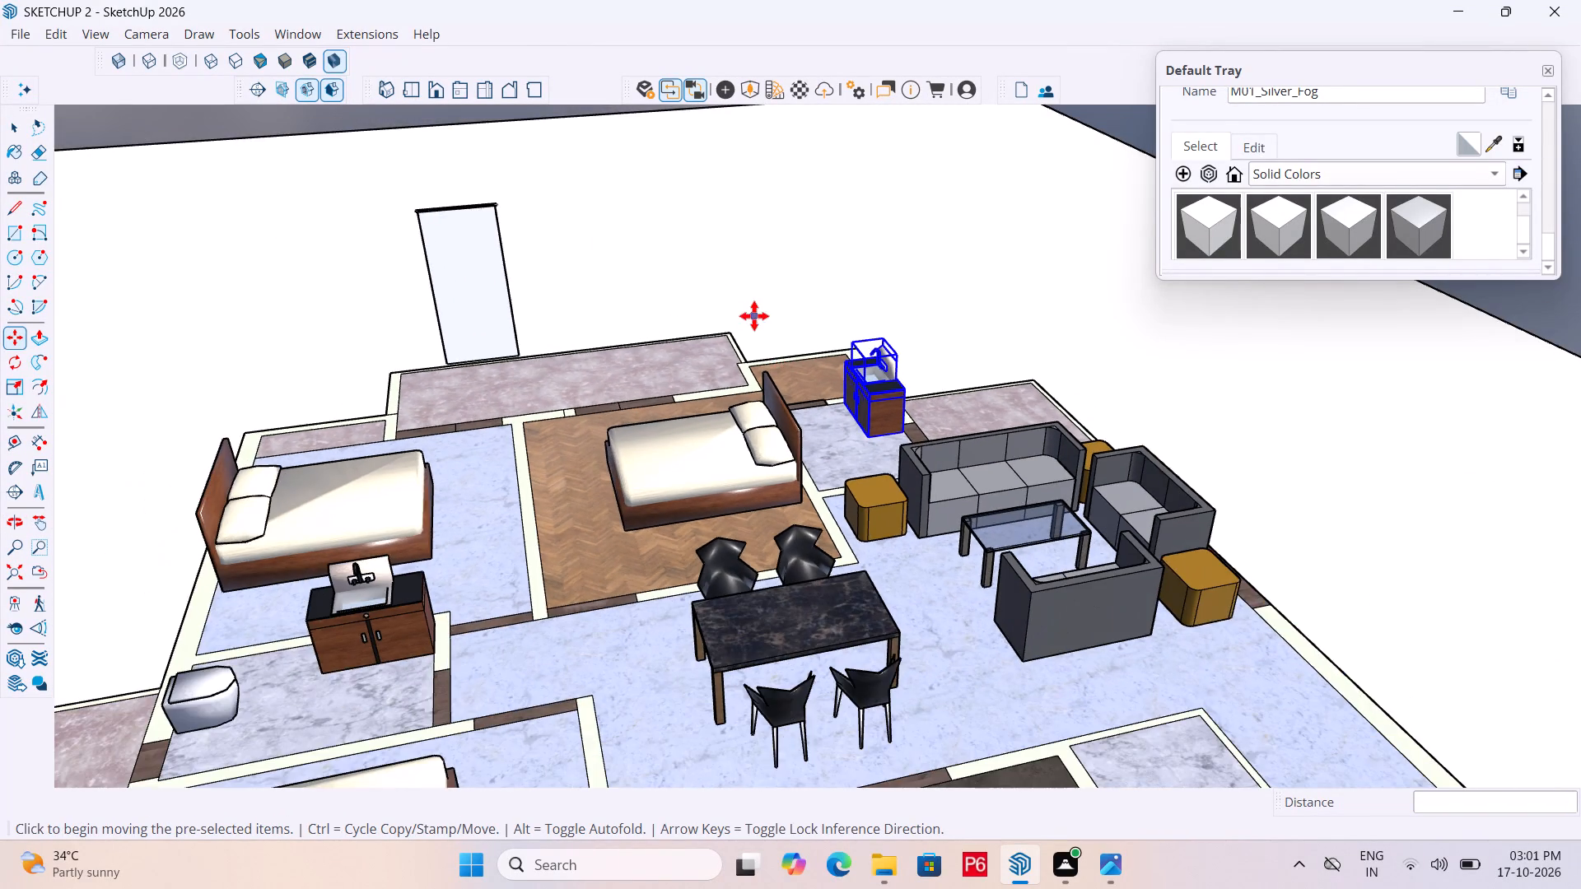
pyautogui.scroll(-4, 767, 339)
pyautogui.moveTo(494, 468); pyautogui.dragTo(368, 446, button='middle')
pyautogui.scroll(5, 366, 472)
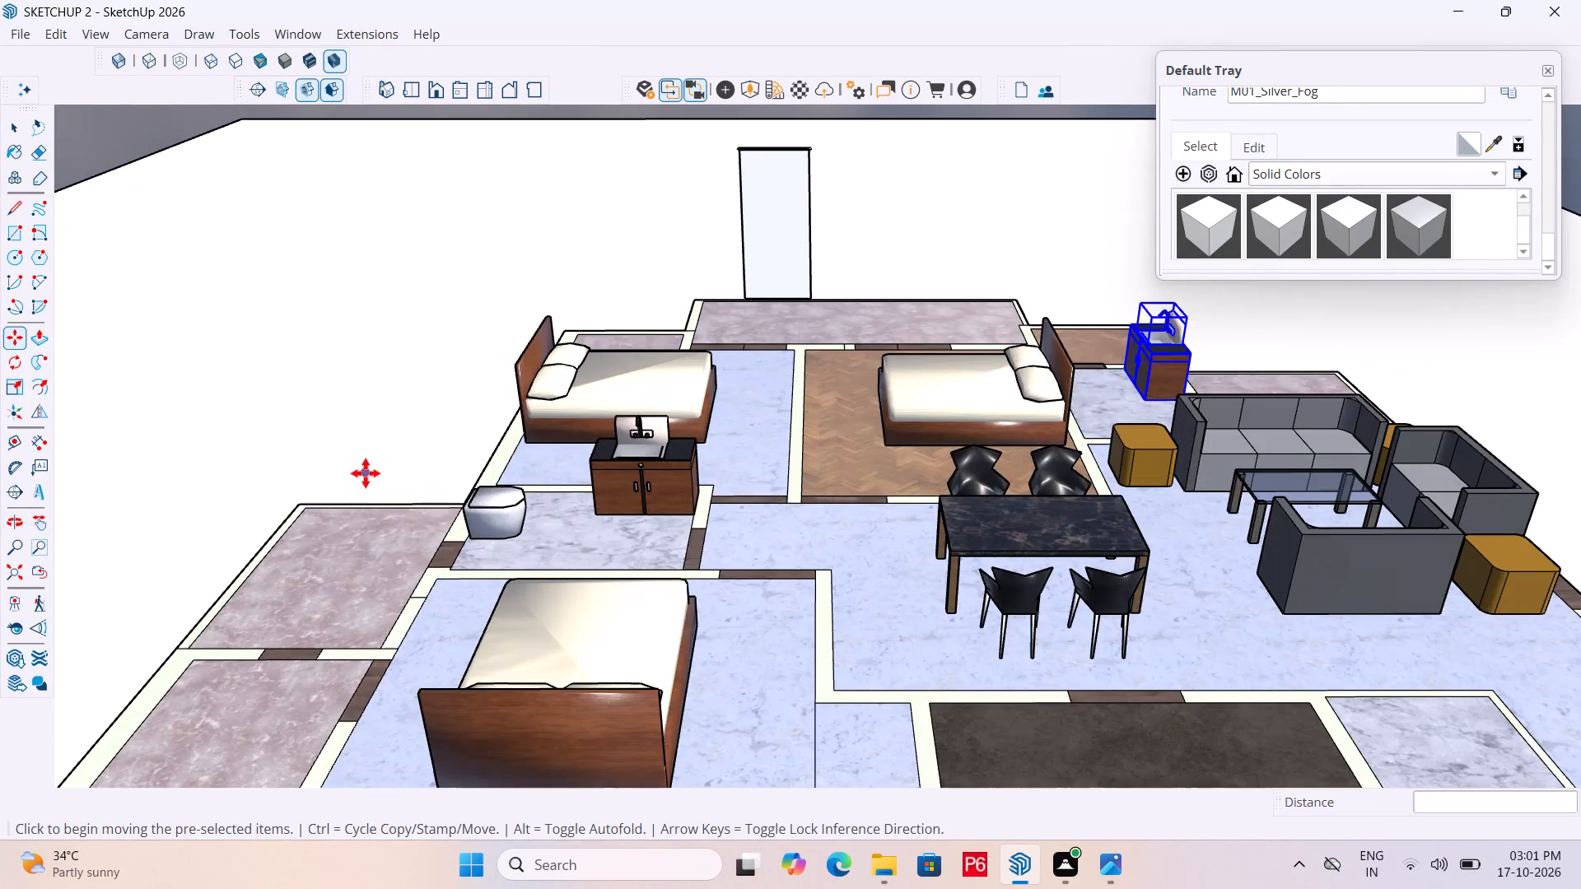
pyautogui.moveTo(811, 561); pyautogui.dragTo(385, 784, button='middle')
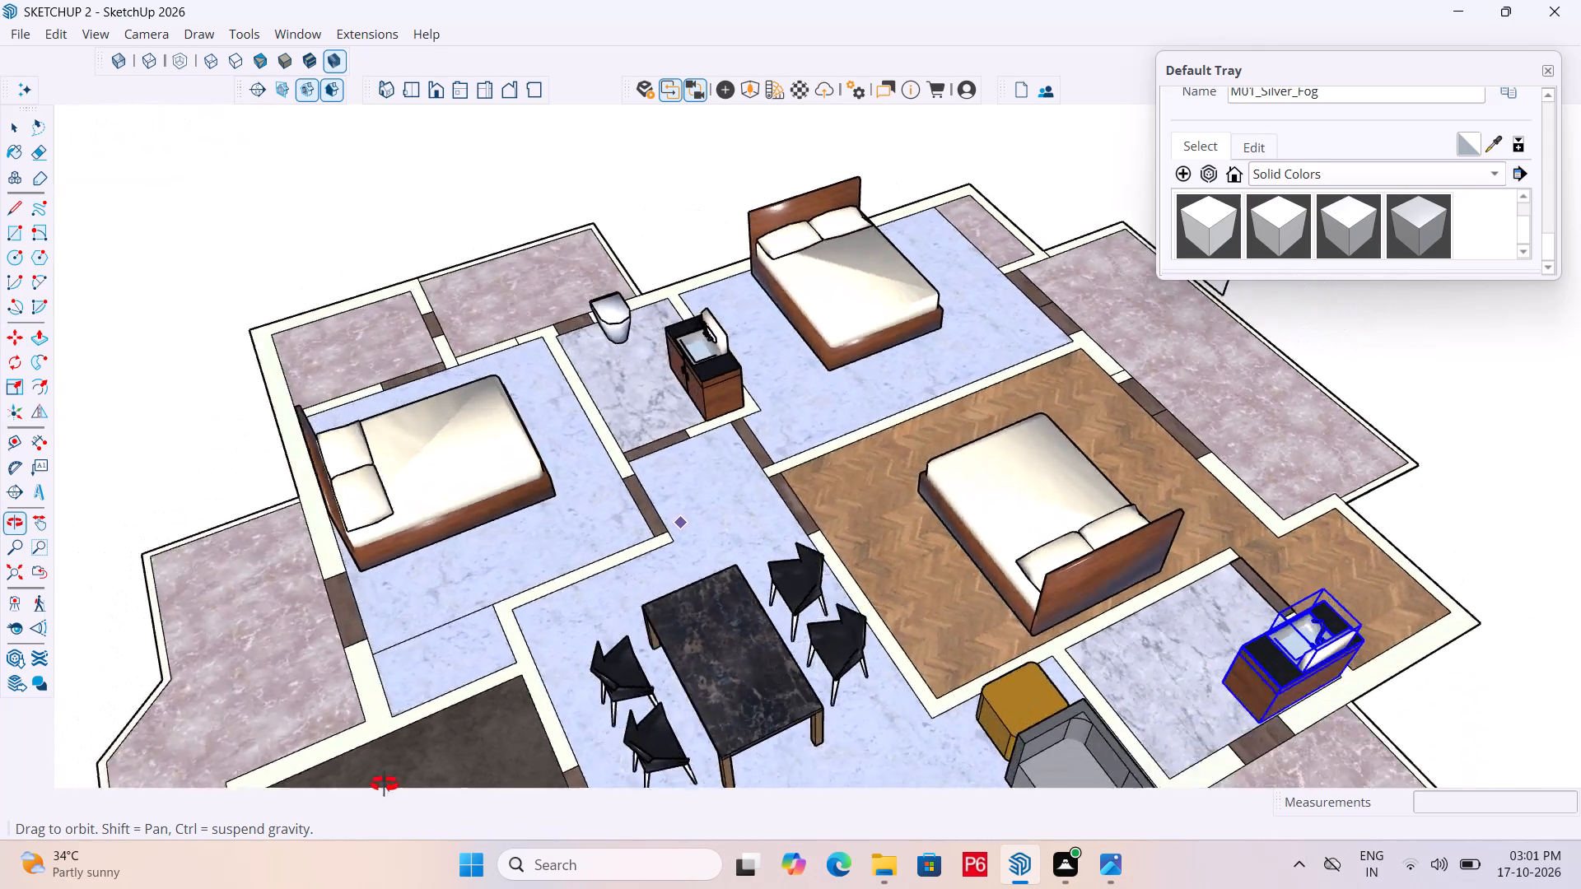
pyautogui.moveTo(385, 784); pyautogui.dragTo(669, 732, button='middle')
pyautogui.scroll(-2, 572, 592)
pyautogui.moveTo(784, 611); pyautogui.dragTo(790, 619, button='middle')
pyautogui.scroll(-1, 787, 615)
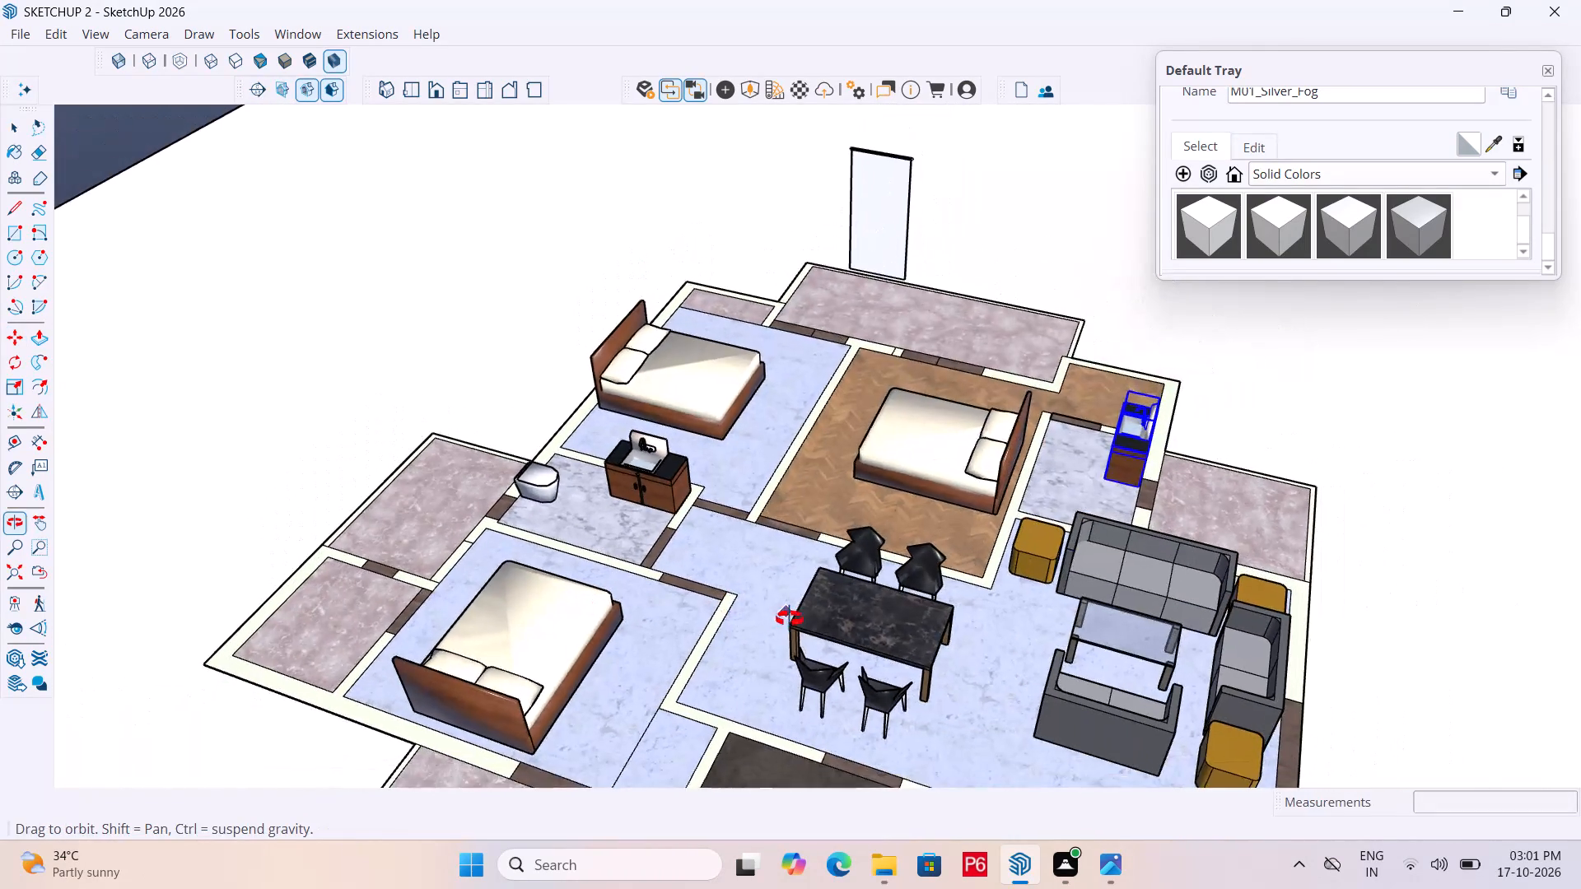
pyautogui.moveTo(790, 619); pyautogui.dragTo(1128, 742, button='middle')
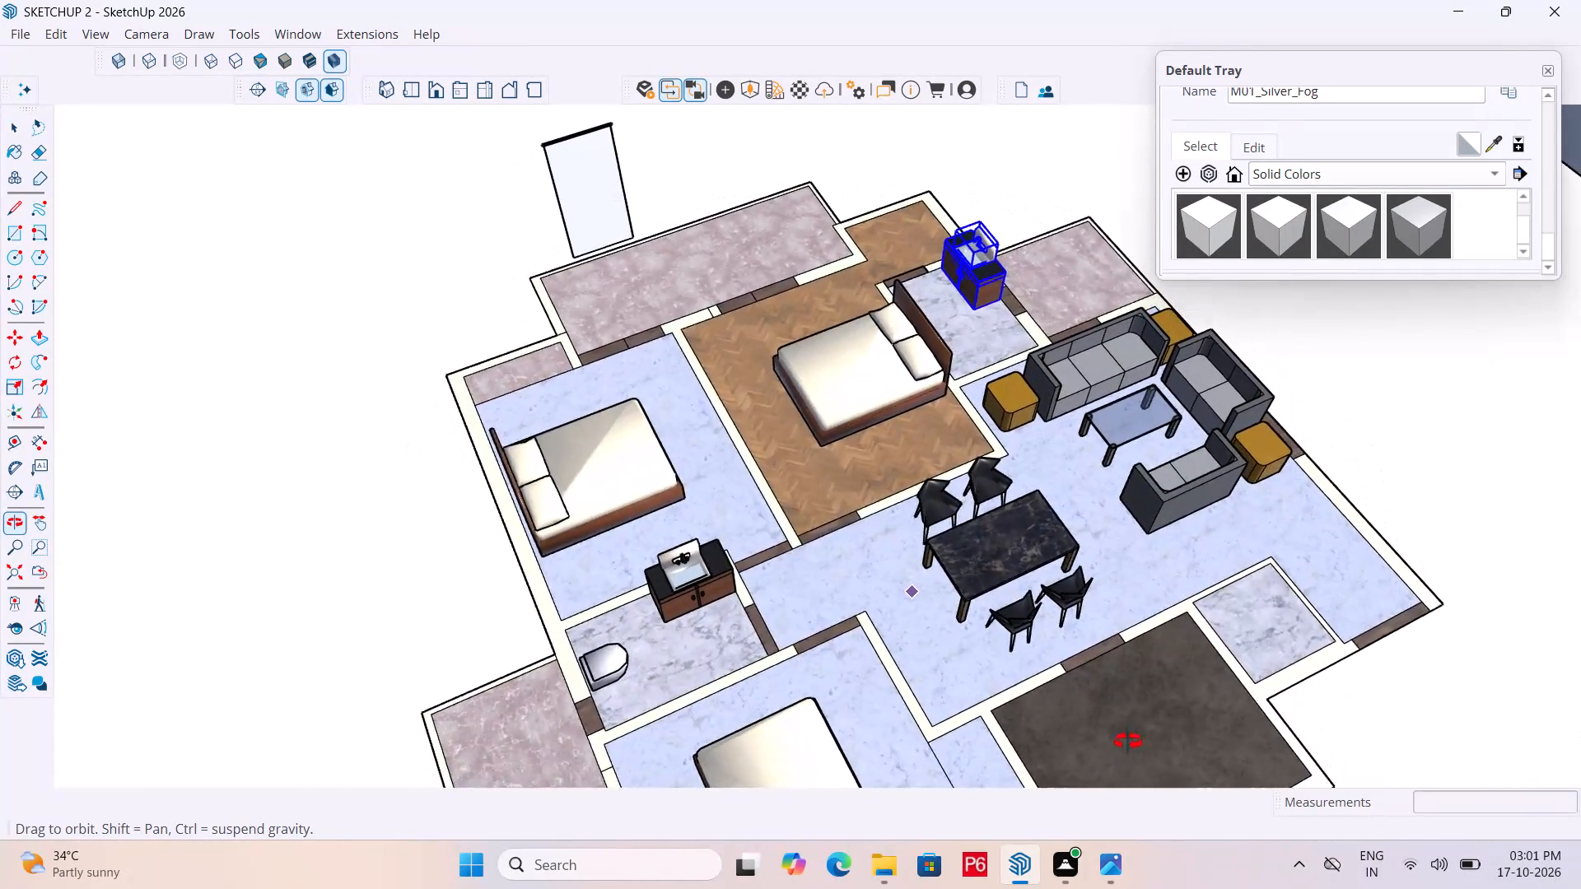
pyautogui.moveTo(1128, 742); pyautogui.dragTo(628, 675, button='middle')
pyautogui.scroll(-3, 607, 539)
pyautogui.scroll(12, 1002, 621)
pyautogui.moveTo(807, 602); pyautogui.dragTo(487, 601, button='middle')
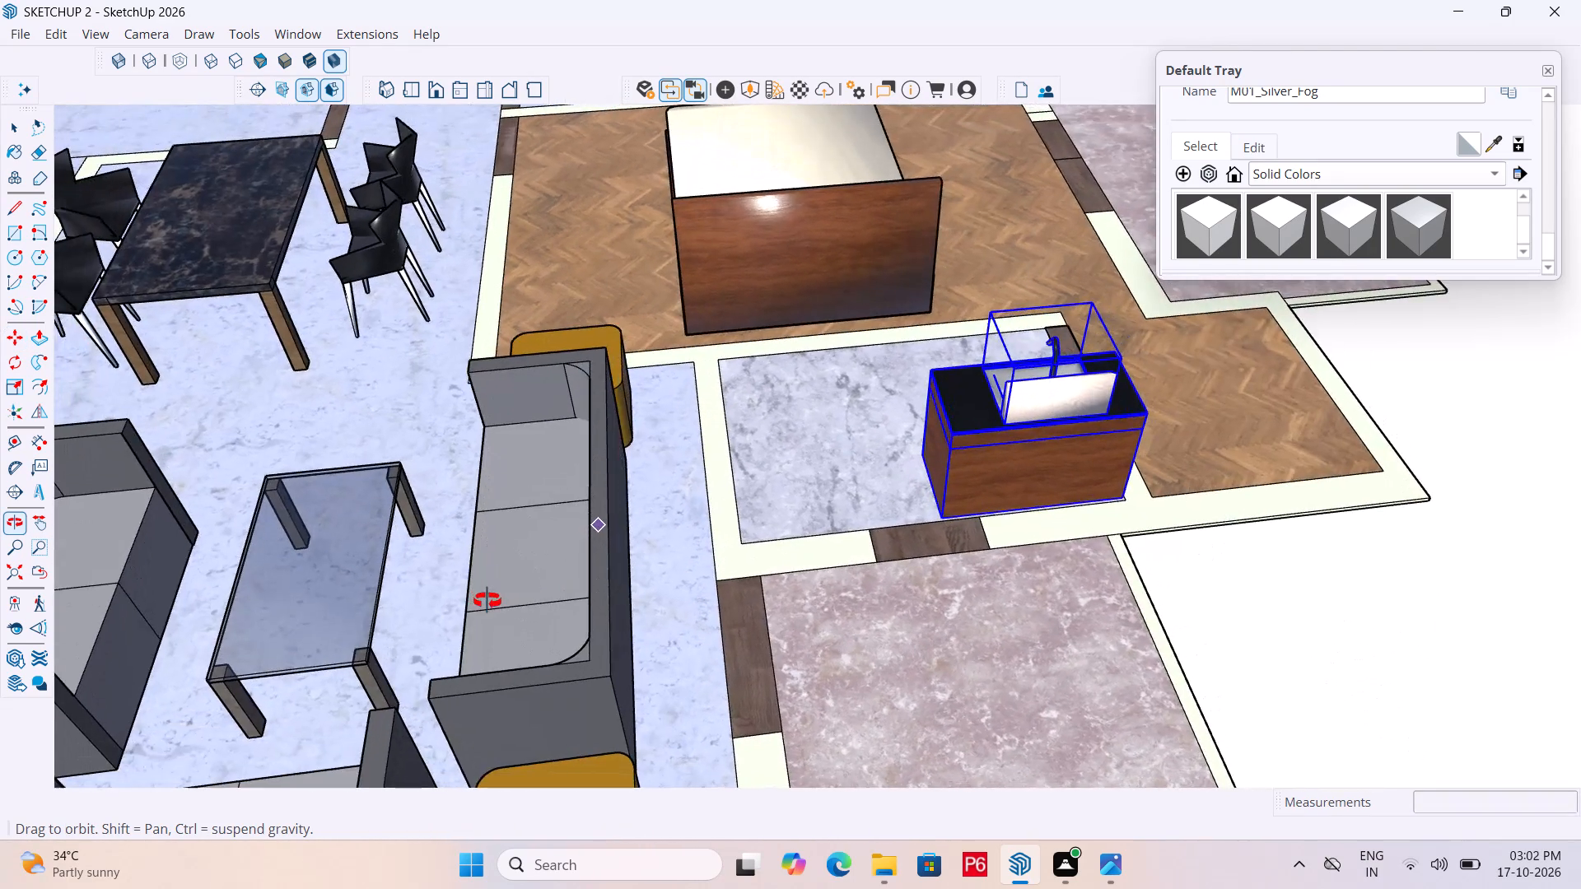
pyautogui.moveTo(487, 601); pyautogui.dragTo(599, 648, button='middle')
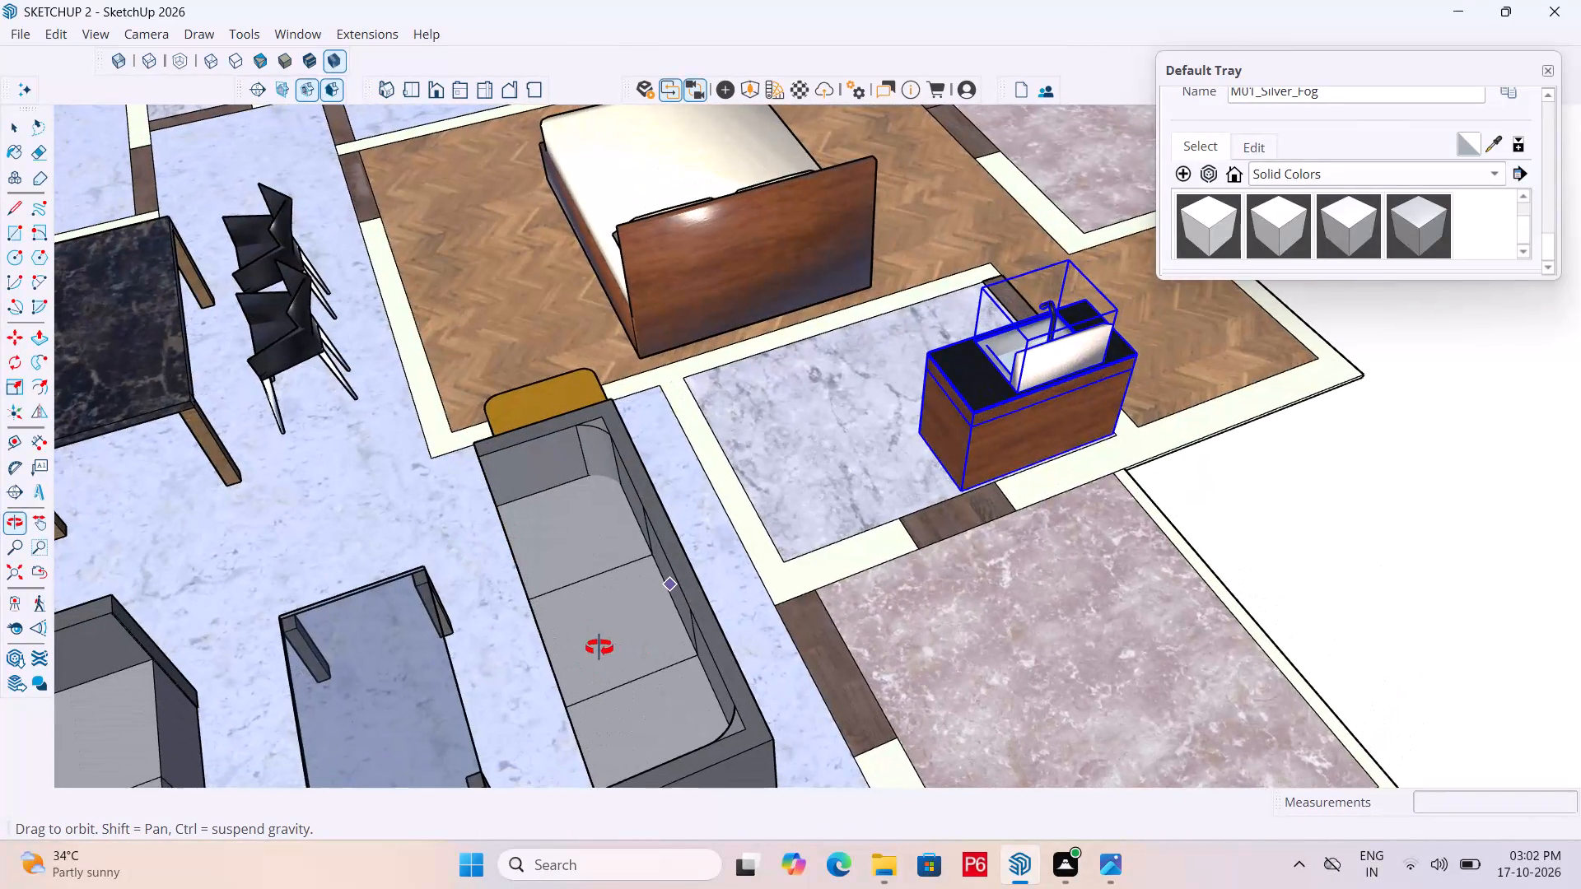
pyautogui.moveTo(599, 648); pyautogui.dragTo(828, 661, button='middle')
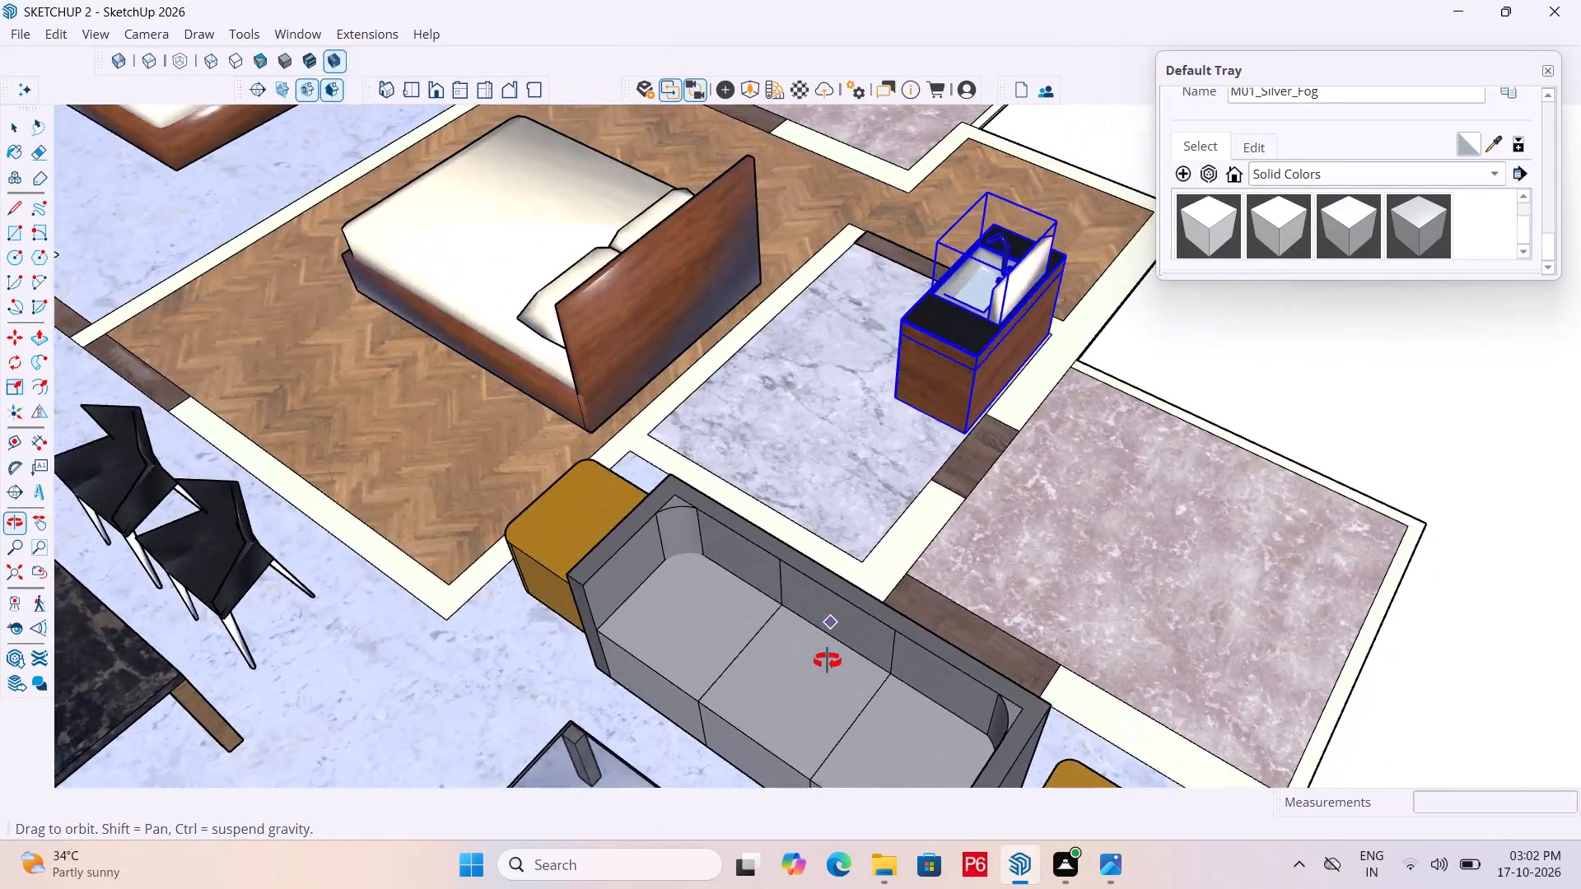
pyautogui.moveTo(828, 661); pyautogui.dragTo(1027, 650, button='middle')
pyautogui.scroll(-5, 1175, 533)
pyautogui.scroll(-4, 747, 373)
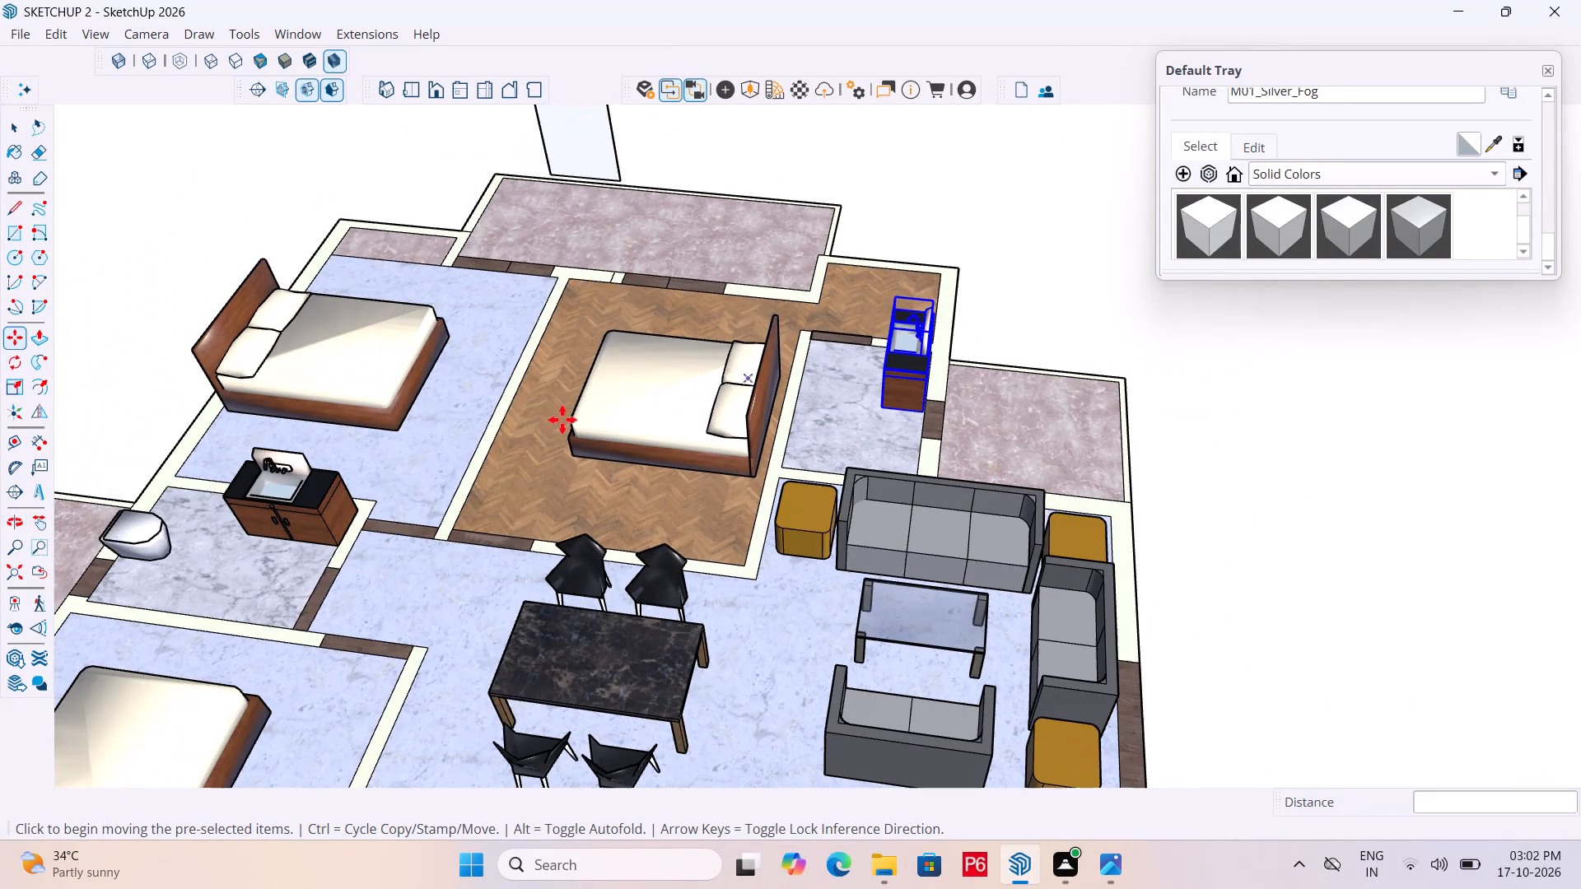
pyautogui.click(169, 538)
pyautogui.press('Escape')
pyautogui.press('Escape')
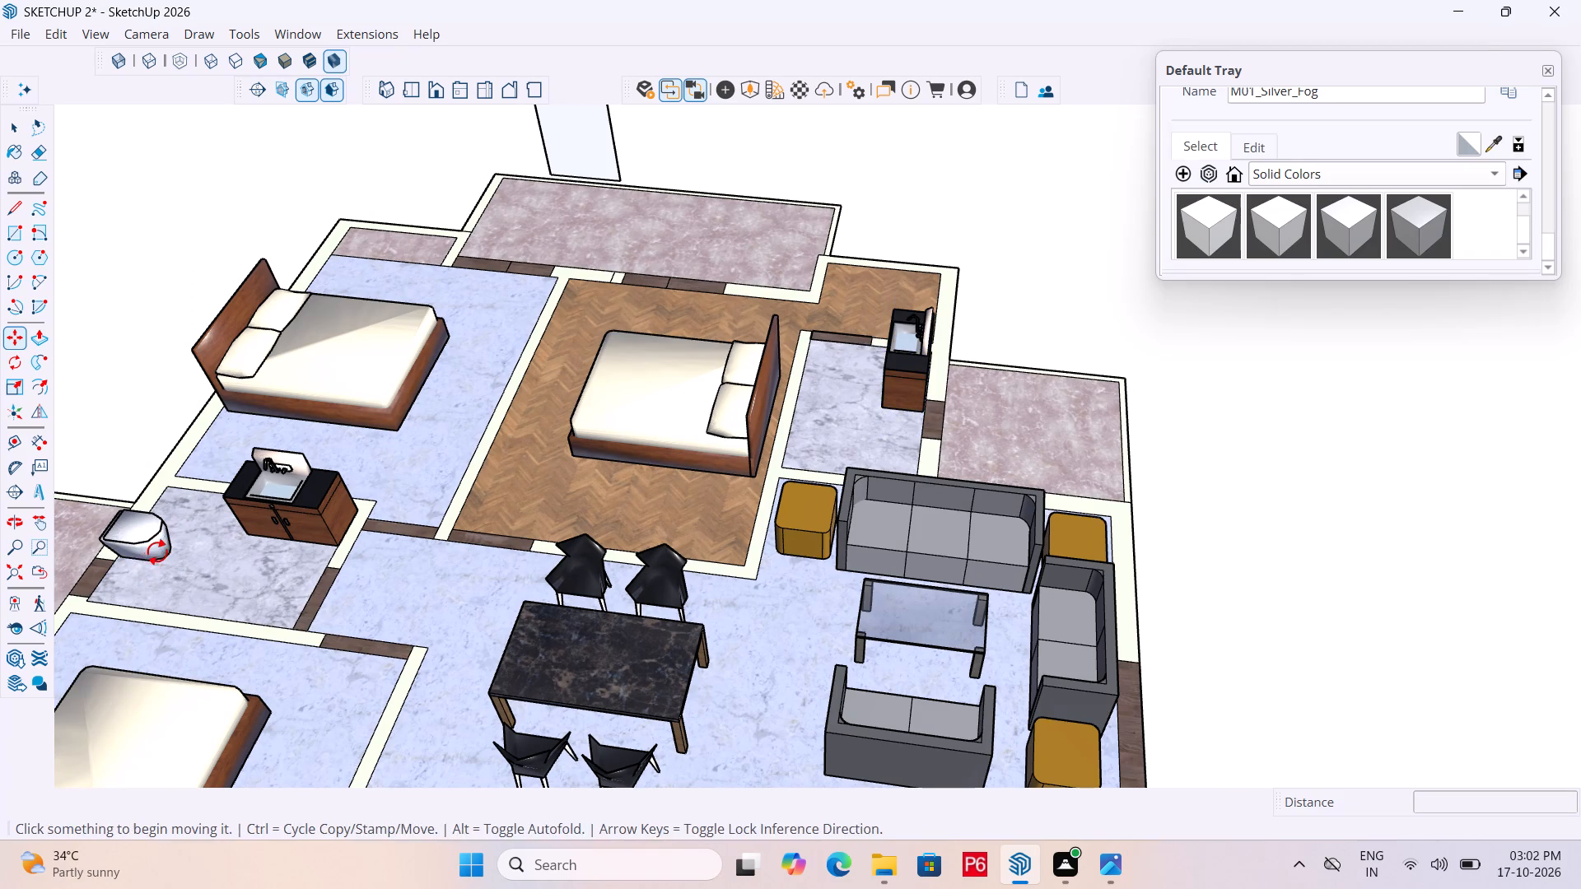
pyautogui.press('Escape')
# Move the toilet about 25' from the first bathroom onto the marble floor of the second bathroom.
pyautogui.press('space')
pyautogui.click(155, 538)
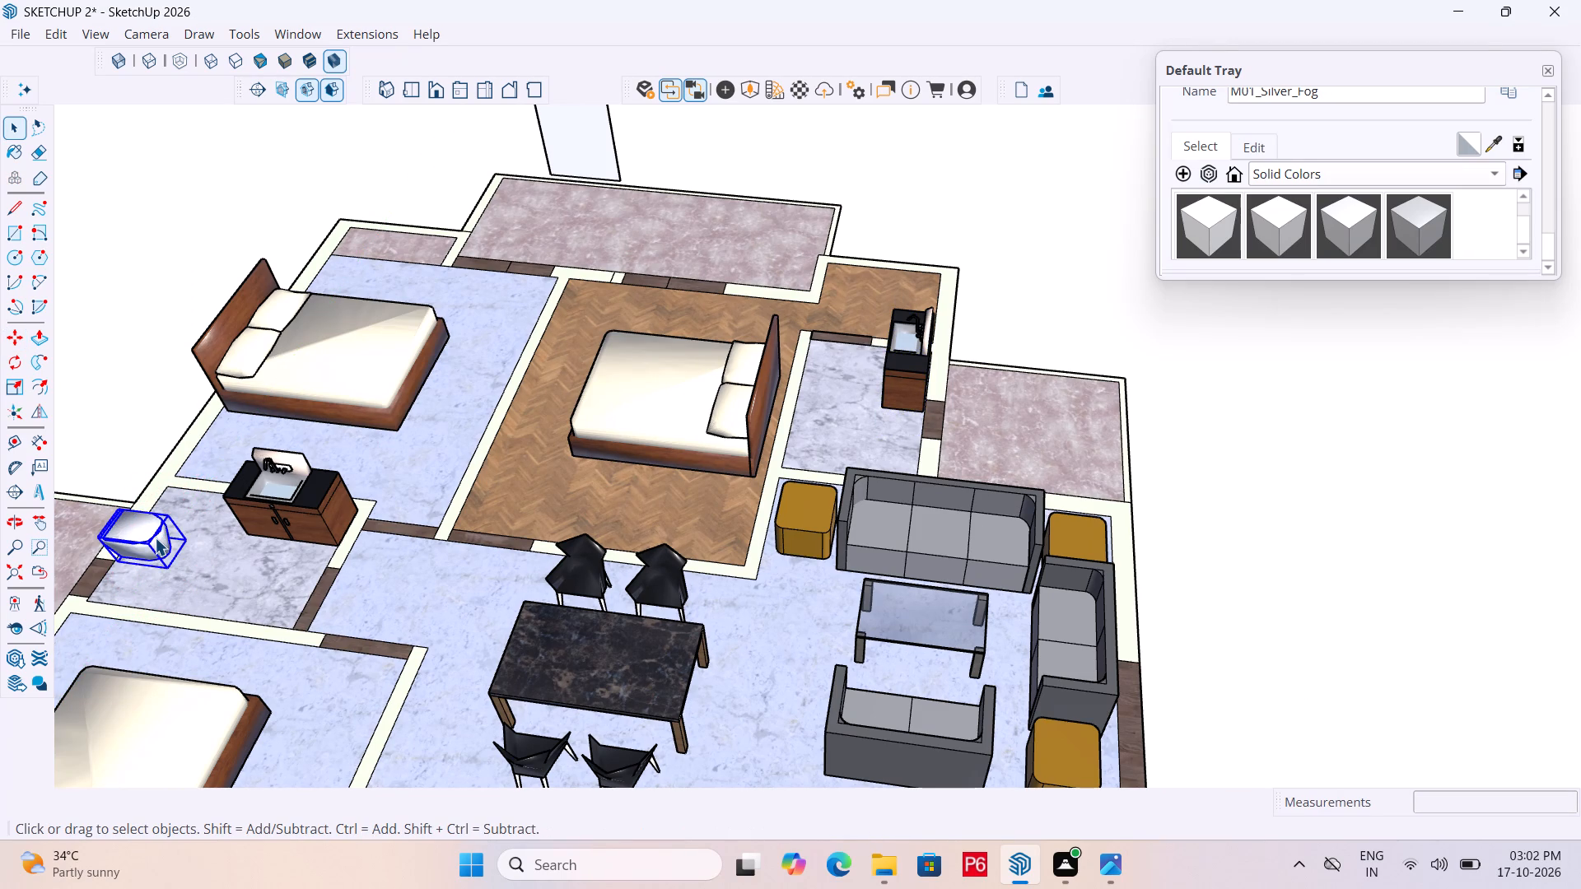
pyautogui.press('m')
pyautogui.click(169, 574)
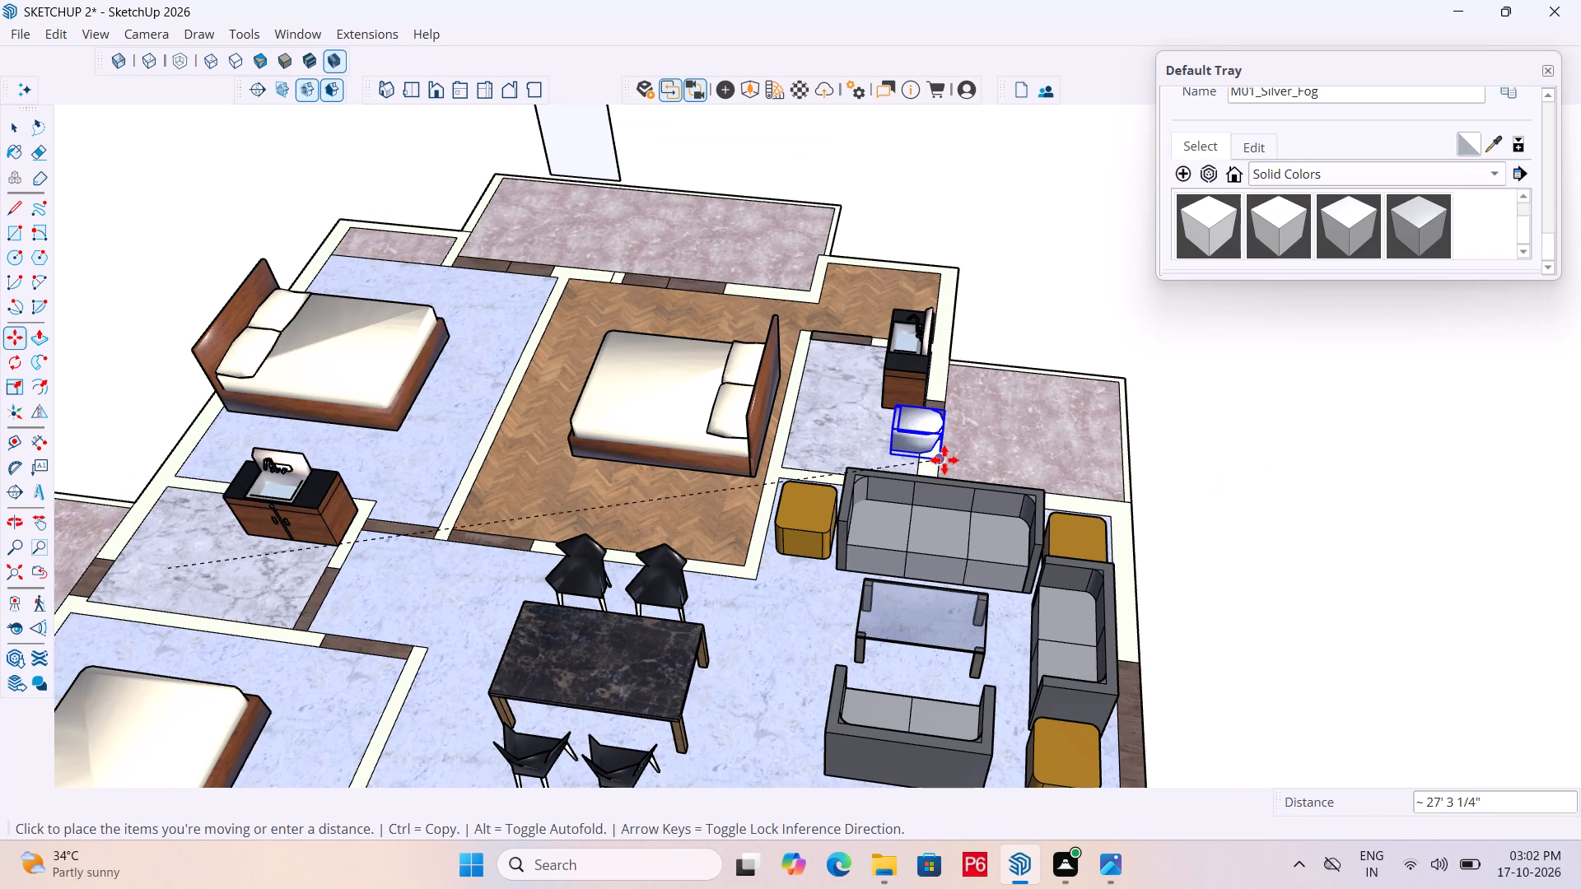
pyautogui.scroll(6, 954, 444)
pyautogui.click(806, 455)
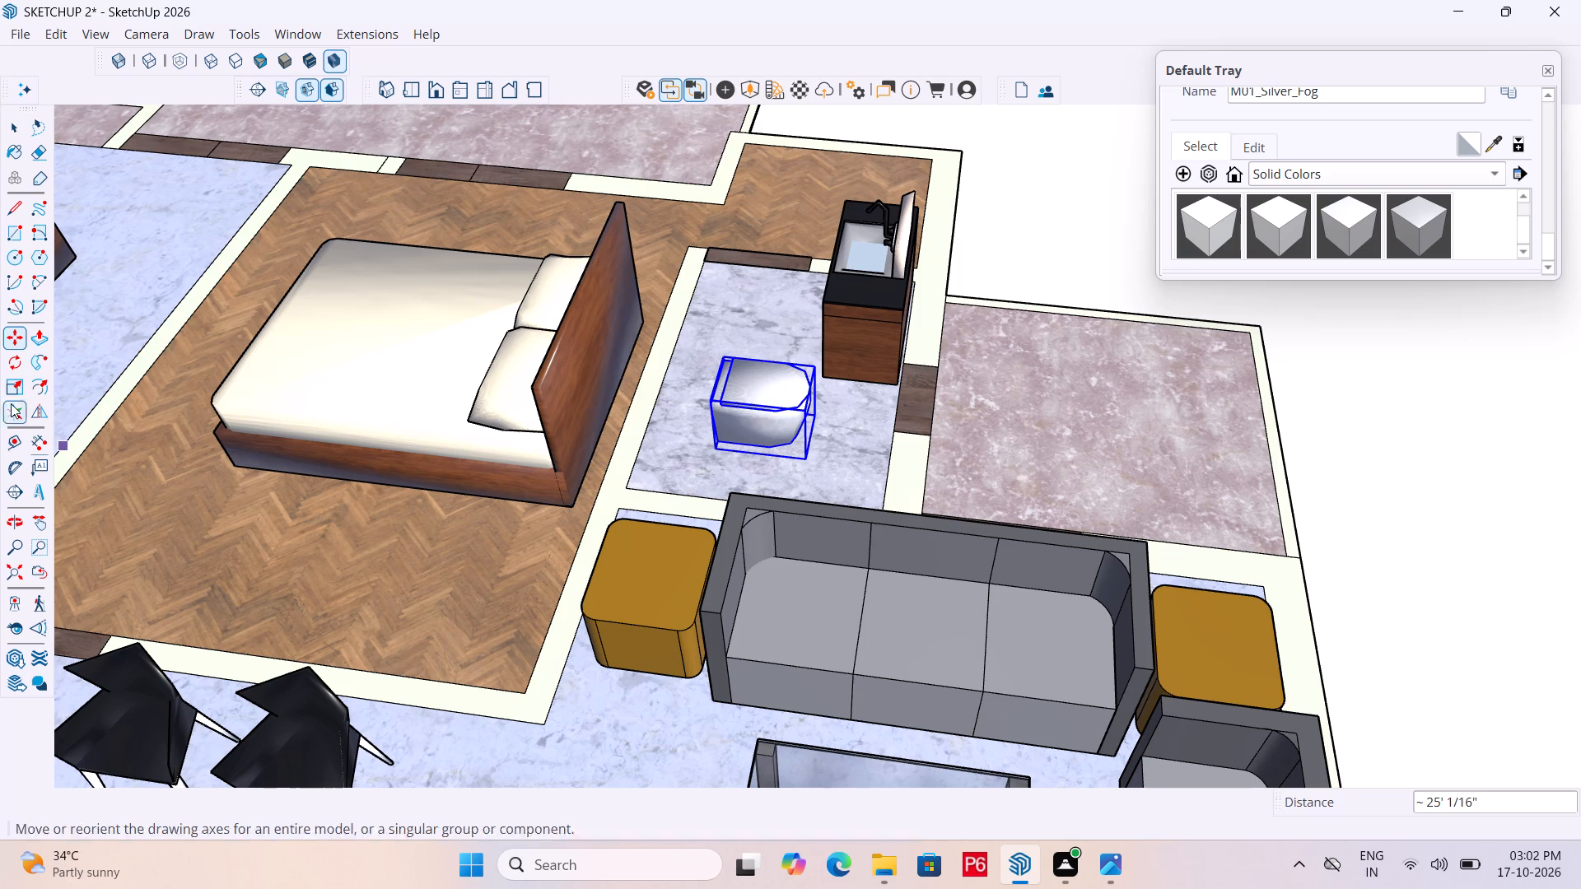
# Rotate the toilet 180 degrees about its lower corner in the second bathroom.
pyautogui.click(17, 364)
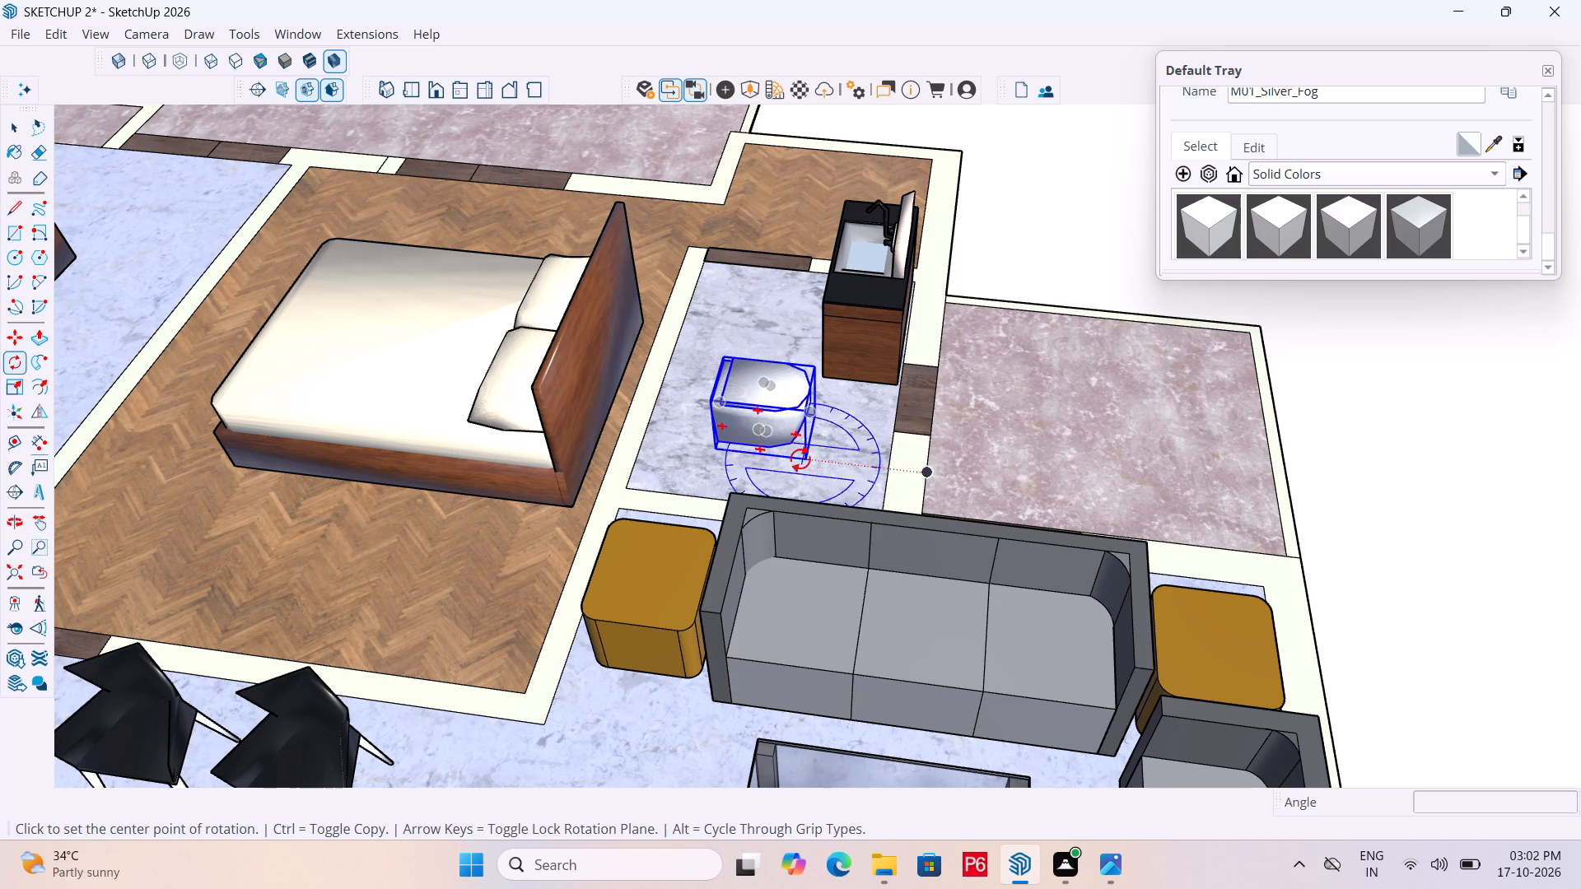
pyautogui.click(806, 457)
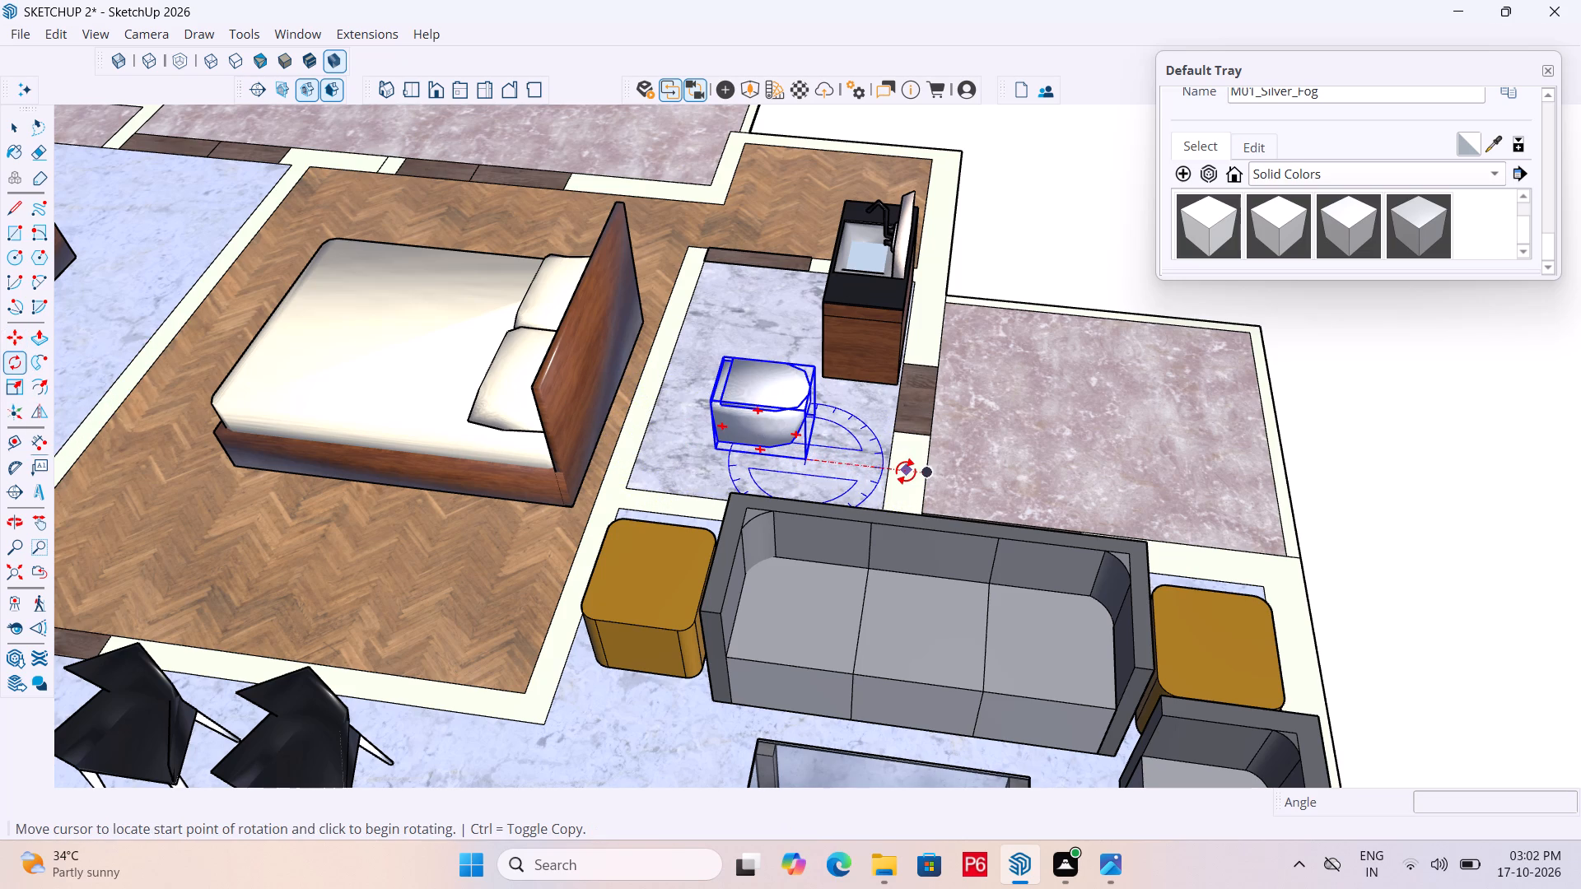
pyautogui.click(906, 471)
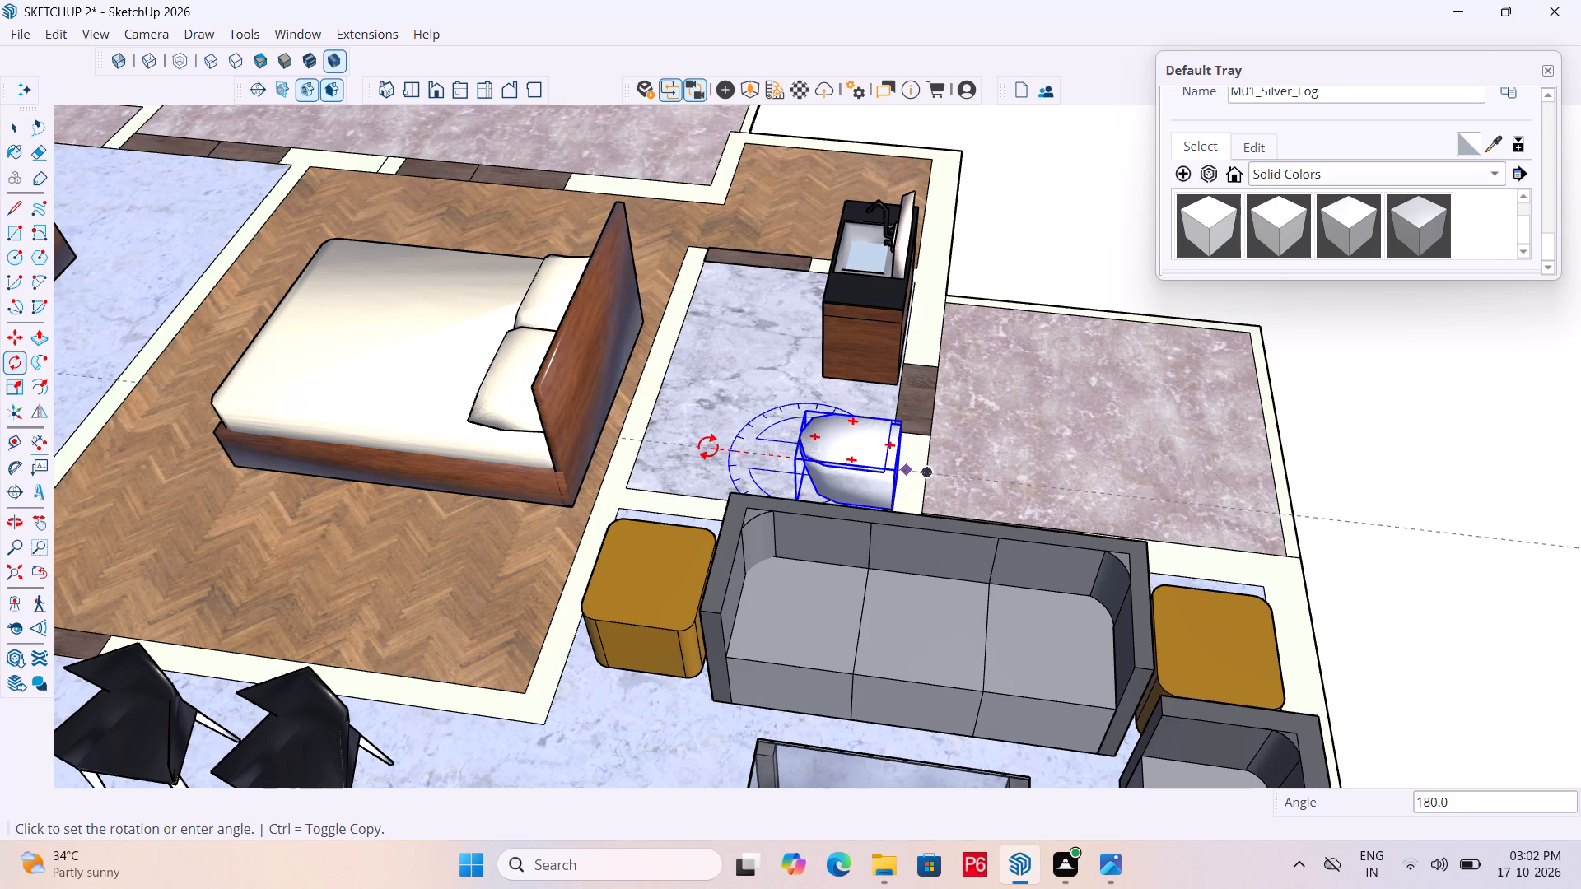
pyautogui.click(708, 446)
# Move the toilet about 8" across the second bathroom's marble floor, away from the wall behind the three-seat sofa.
pyautogui.scroll(-3, 889, 407)
pyautogui.moveTo(688, 507); pyautogui.dragTo(1128, 650, button='middle')
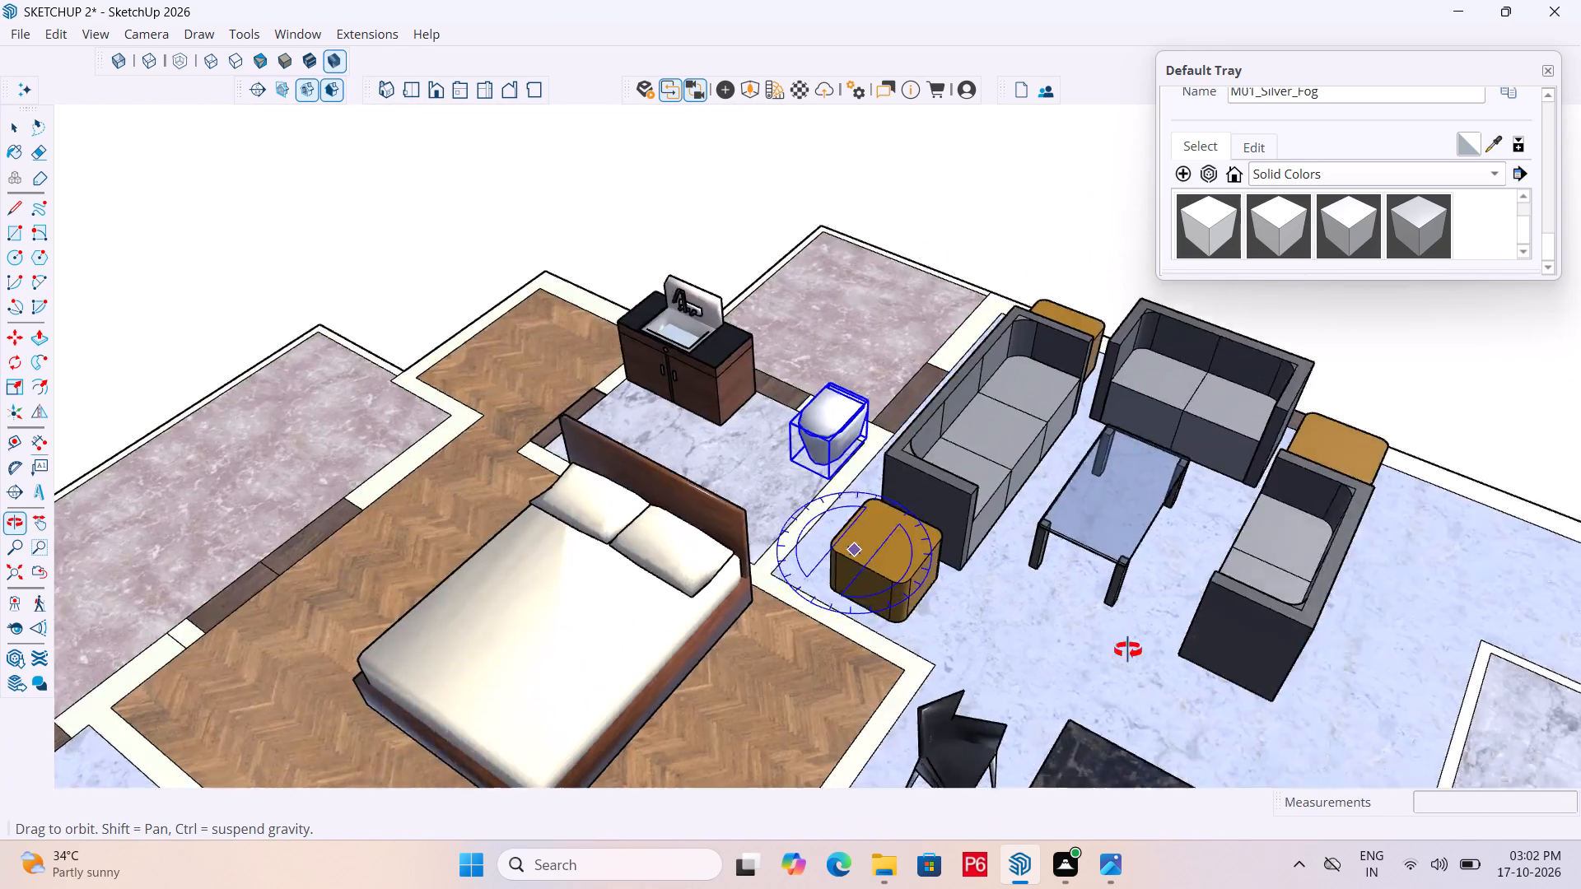
pyautogui.moveTo(1128, 650); pyautogui.dragTo(1052, 603, button='middle')
pyautogui.press('space')
pyautogui.scroll(3, 1040, 564)
pyautogui.scroll(6, 690, 467)
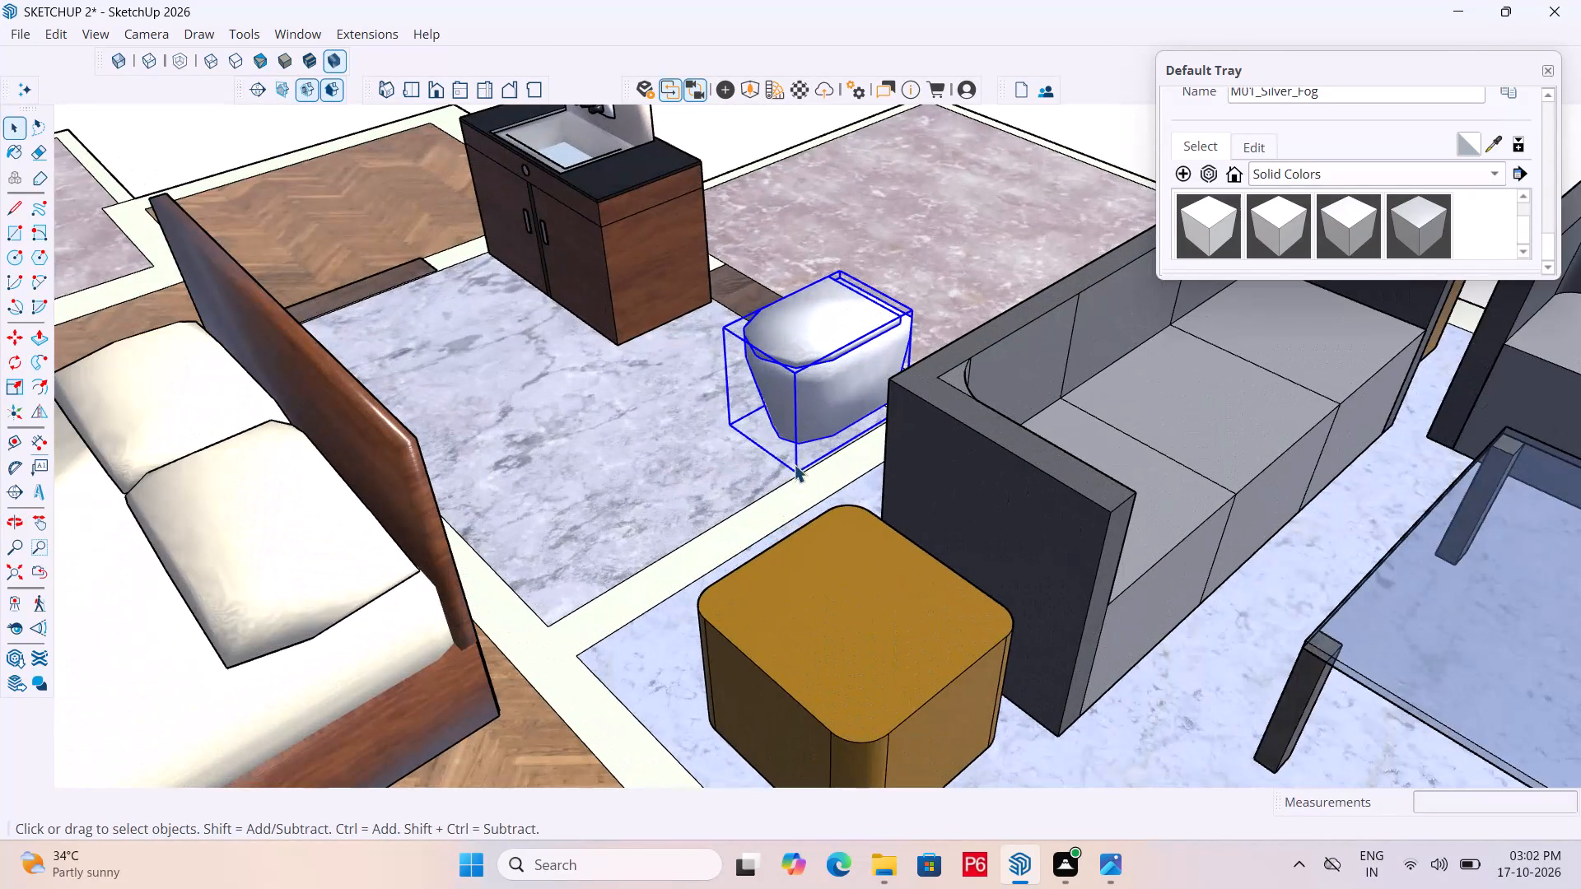
pyautogui.press('m')
pyautogui.click(795, 477)
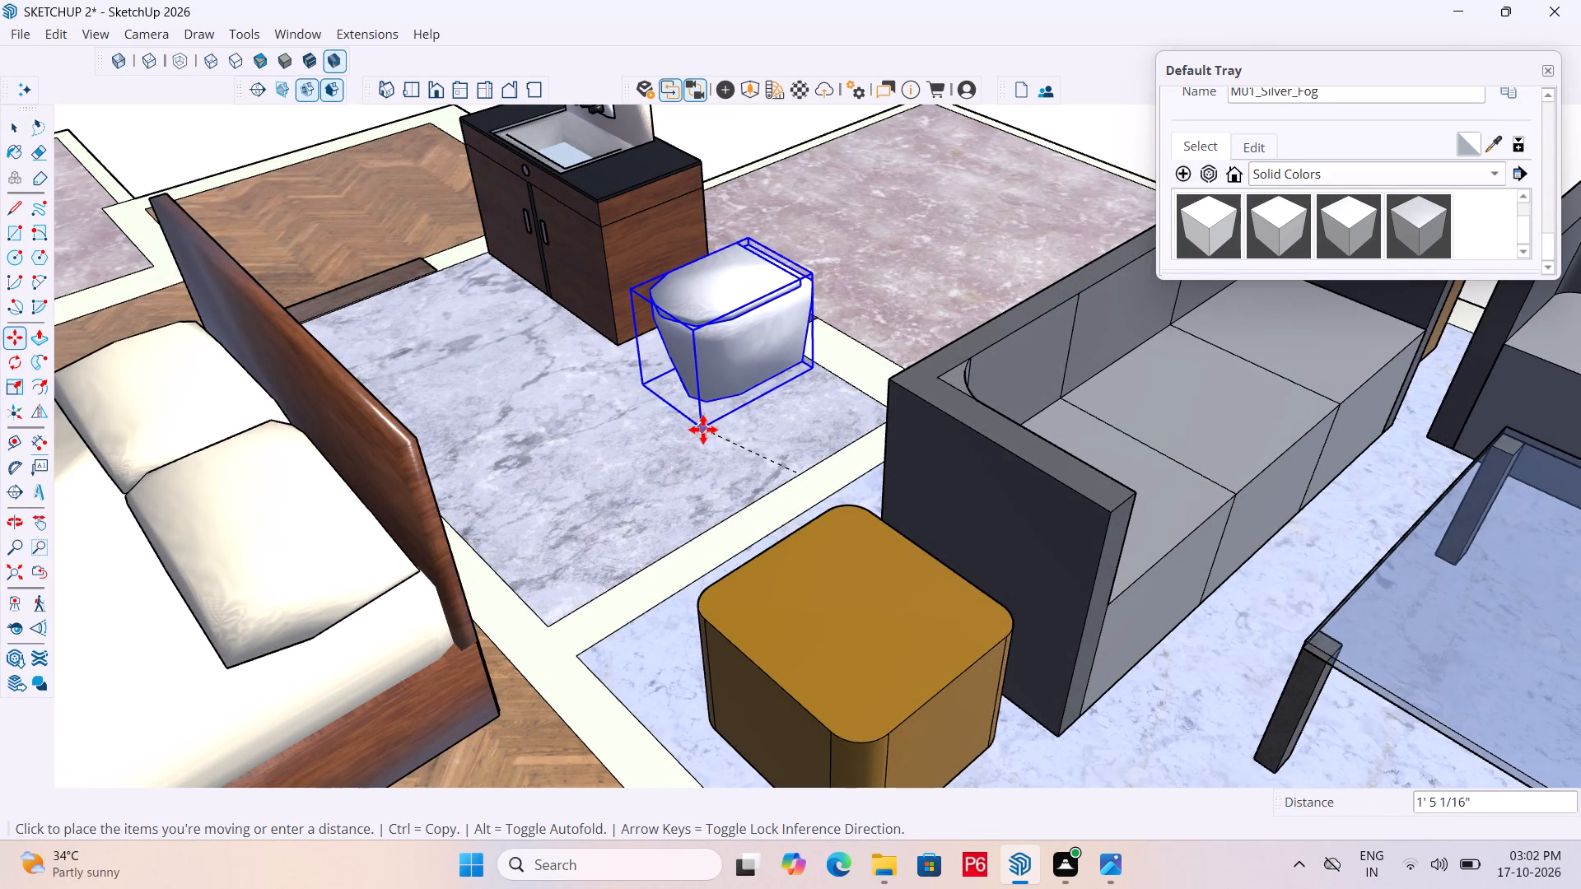
pyautogui.click(738, 463)
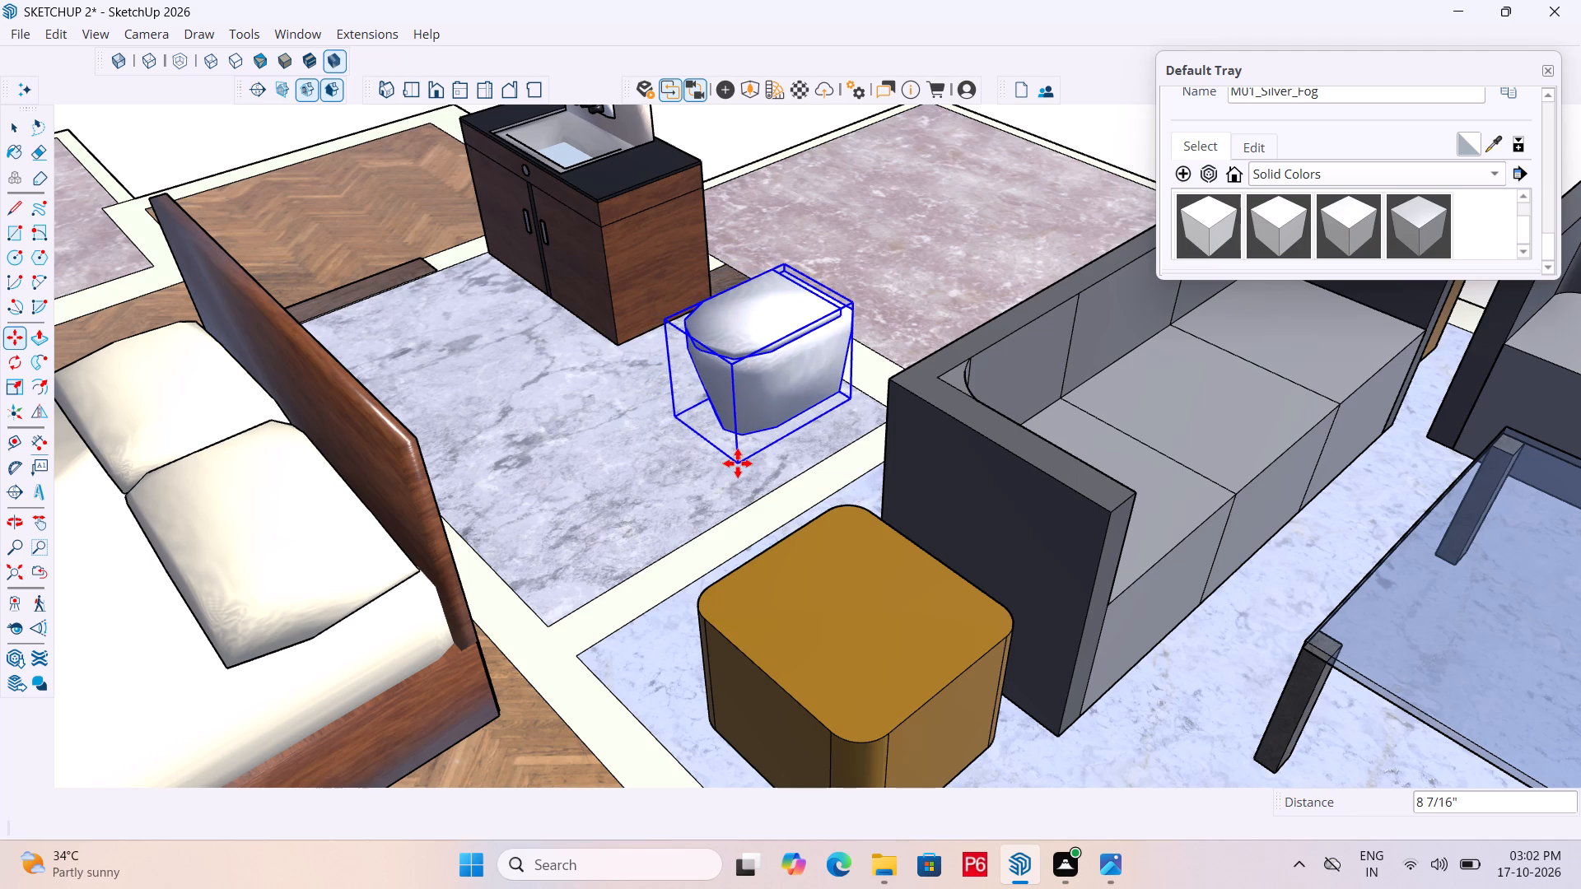
# Save the model.
pyautogui.scroll(-3, 865, 422)
pyautogui.hotkey('ctrl', 's')
pyautogui.hotkey('ctrl', 's')
pyautogui.hotkey('ctrl', 's')
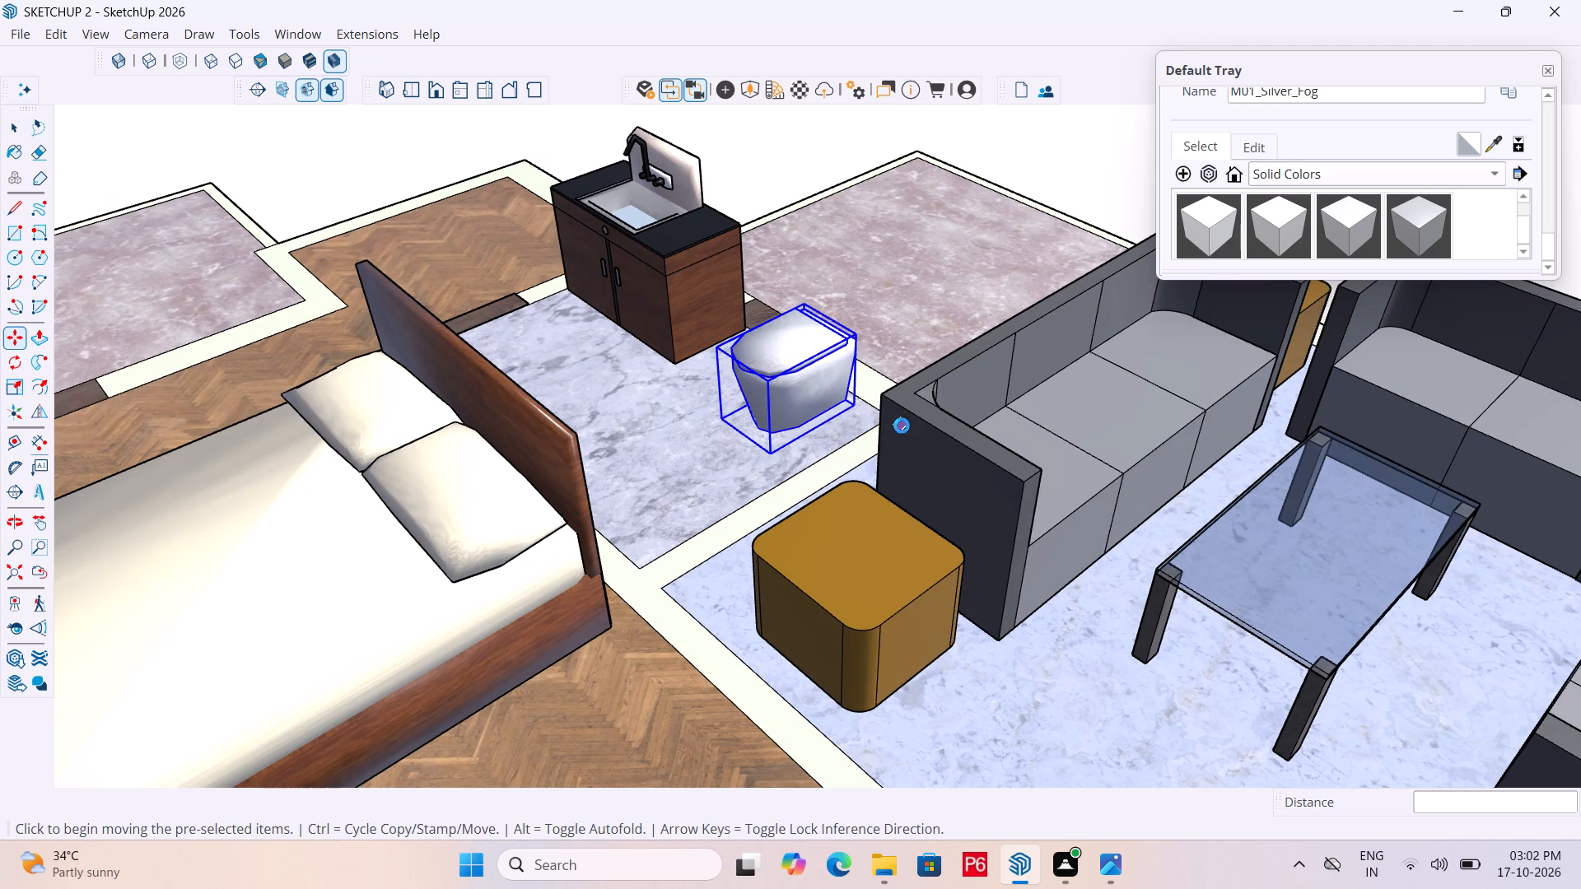
# Examine the furnished apartment and the placement of both bathrooms' fixtures from several angles.
pyautogui.scroll(-4, 896, 432)
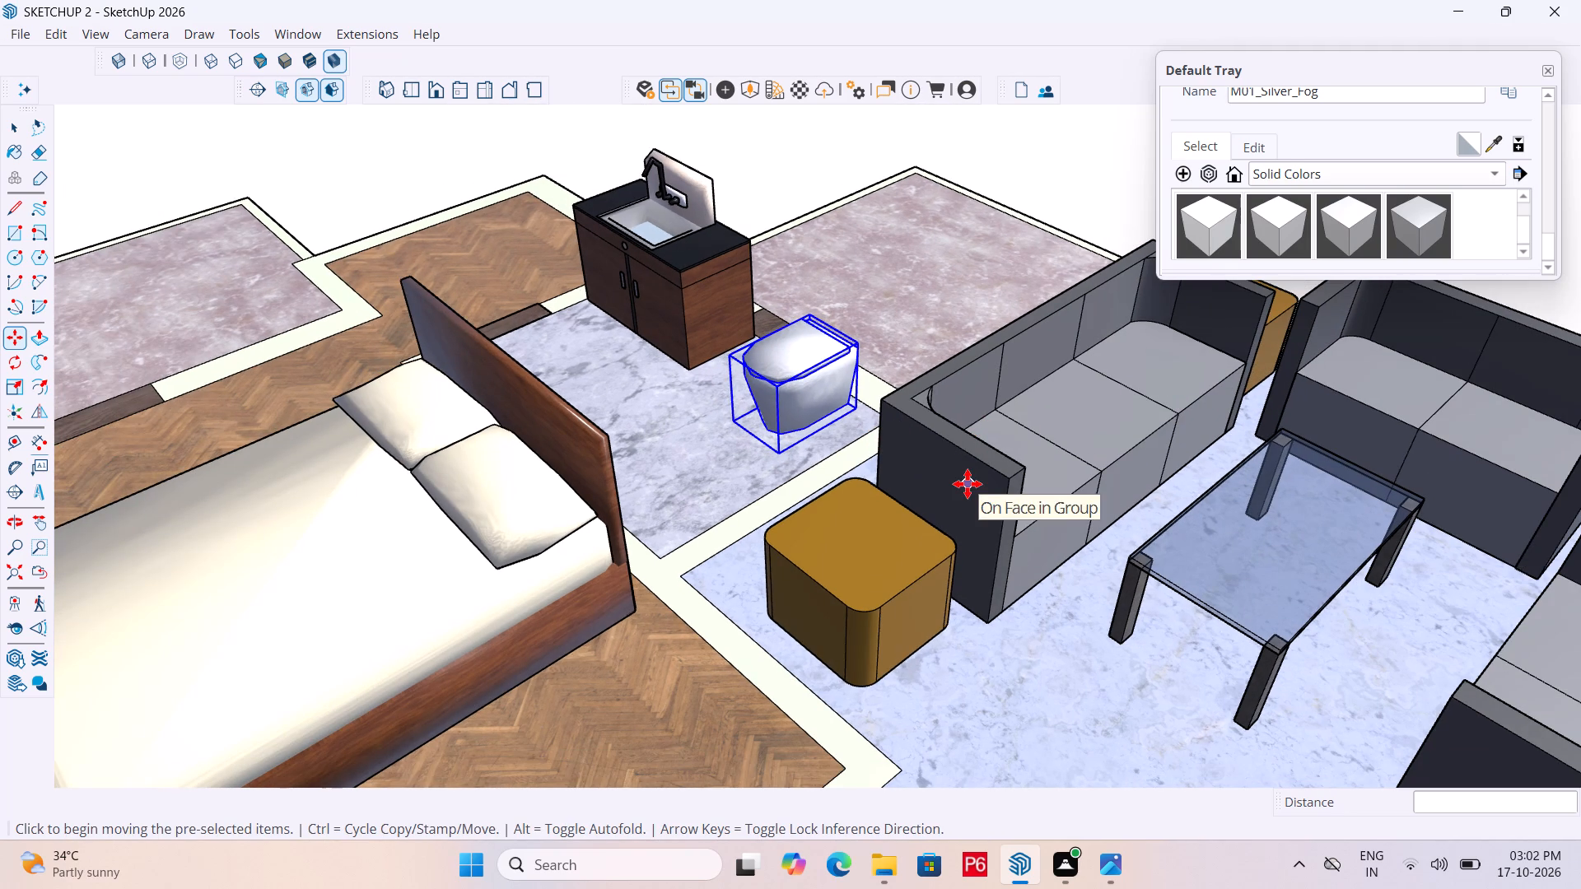
pyautogui.scroll(-6, 815, 472)
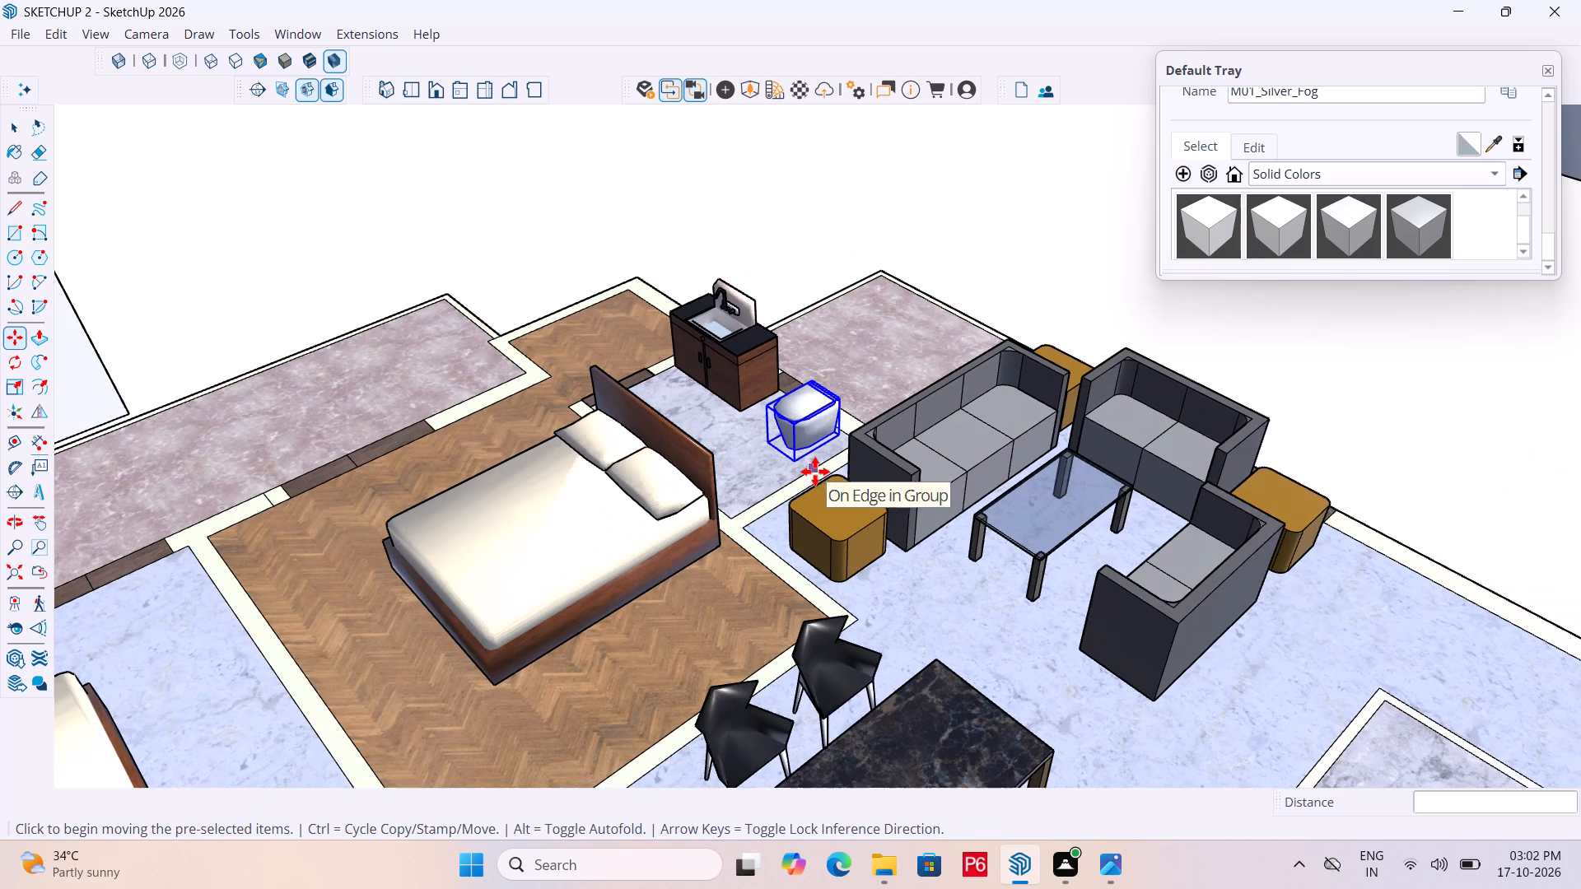
pyautogui.press('space')
pyautogui.doubleClick(995, 253)
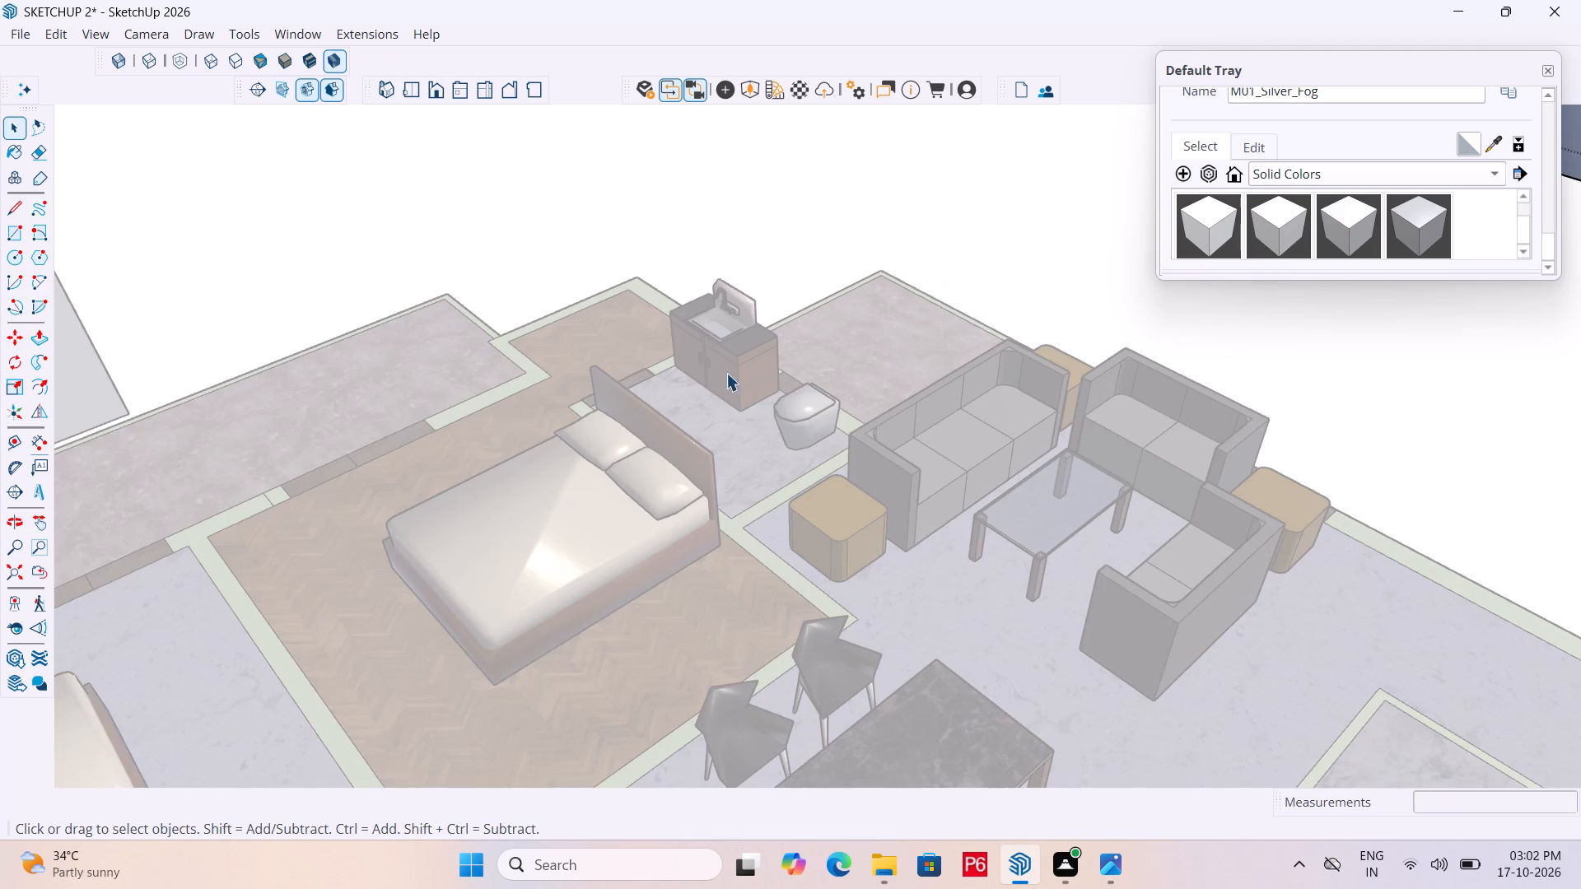
pyautogui.scroll(-6, 831, 274)
pyautogui.scroll(-5, 490, 479)
pyautogui.click(990, 193)
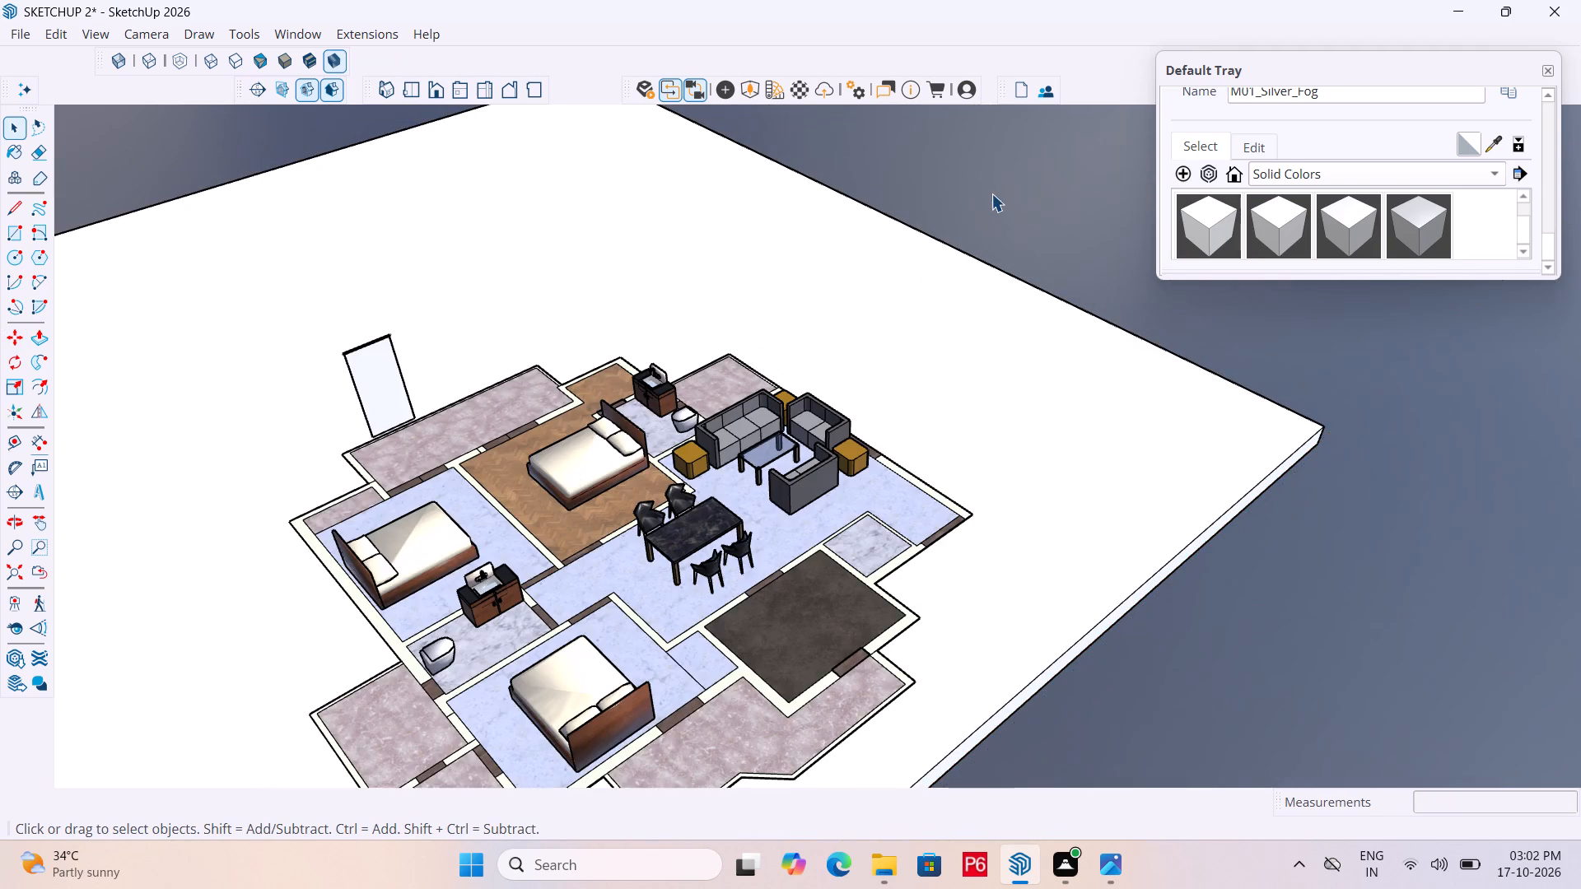
pyautogui.moveTo(1037, 393); pyautogui.dragTo(296, 509, button='middle')
pyautogui.moveTo(1122, 451); pyautogui.dragTo(823, 362, button='middle')
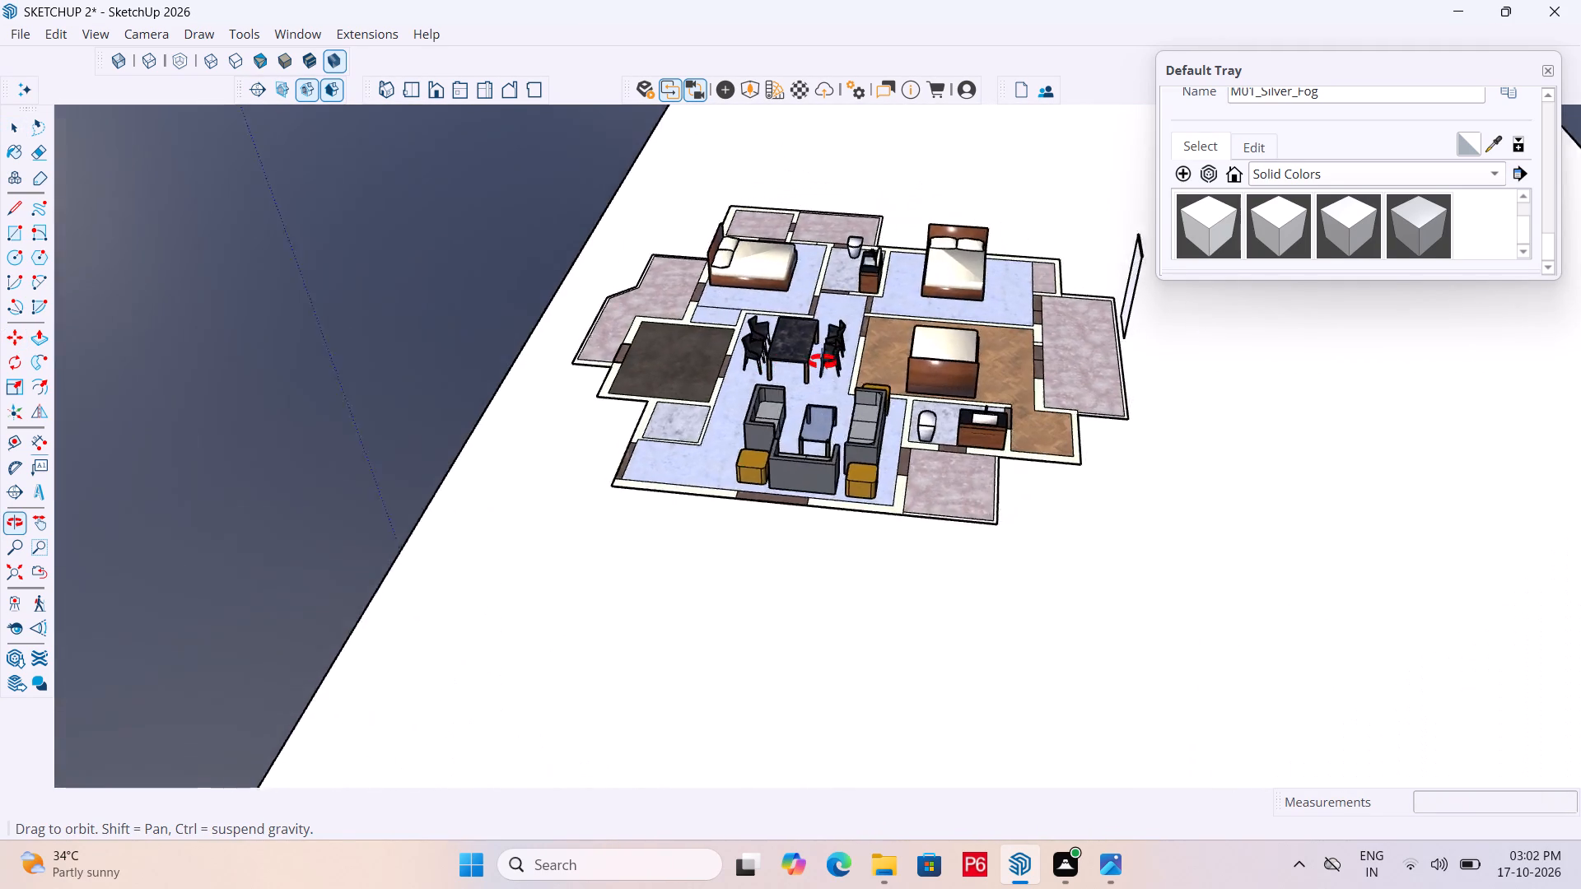
pyautogui.moveTo(823, 362); pyautogui.dragTo(871, 362, button='middle')
pyautogui.scroll(4, 924, 361)
pyautogui.moveTo(1101, 414); pyautogui.dragTo(384, 449, button='middle')
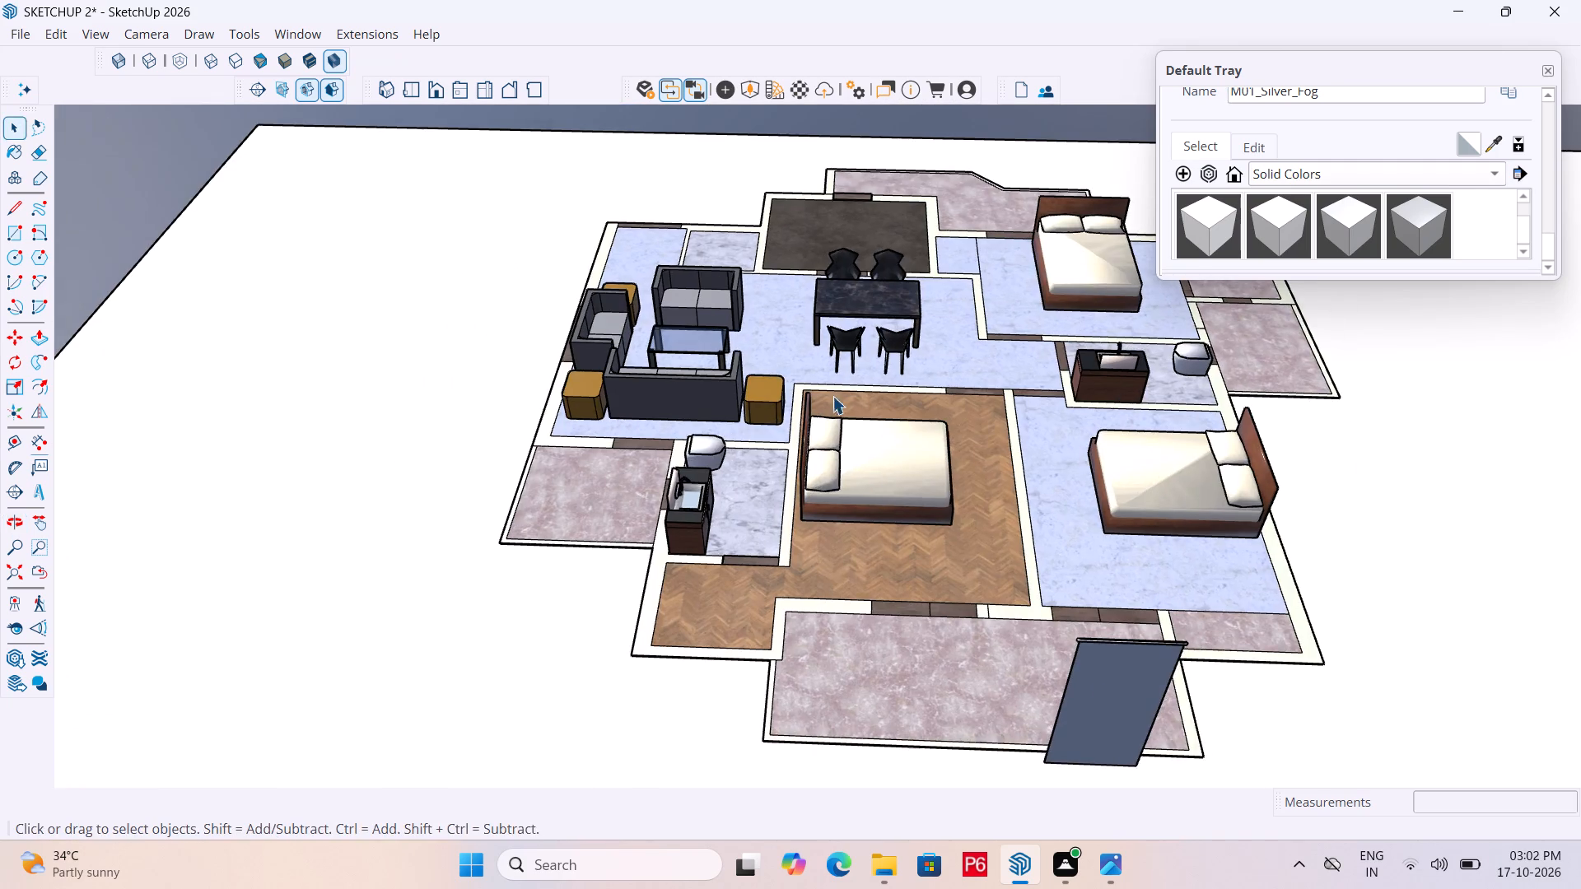
pyautogui.moveTo(1352, 402); pyautogui.dragTo(959, 409, button='middle')
pyautogui.scroll(-6, 629, 472)
pyautogui.moveTo(725, 496); pyautogui.dragTo(850, 502, button='middle')
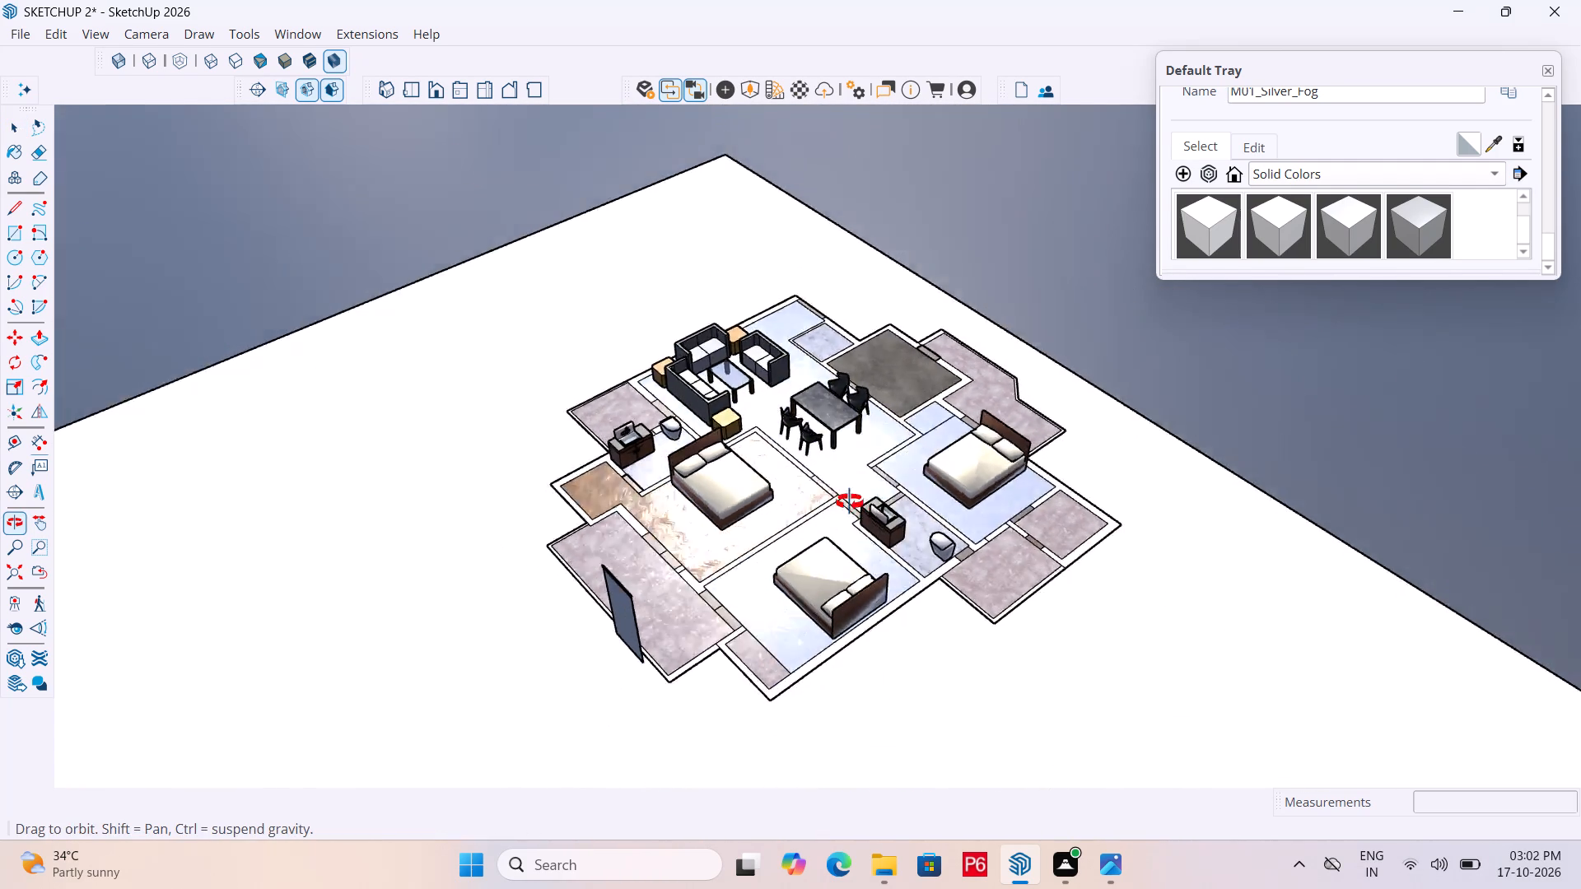
pyautogui.moveTo(850, 502); pyautogui.dragTo(983, 538, button='middle')
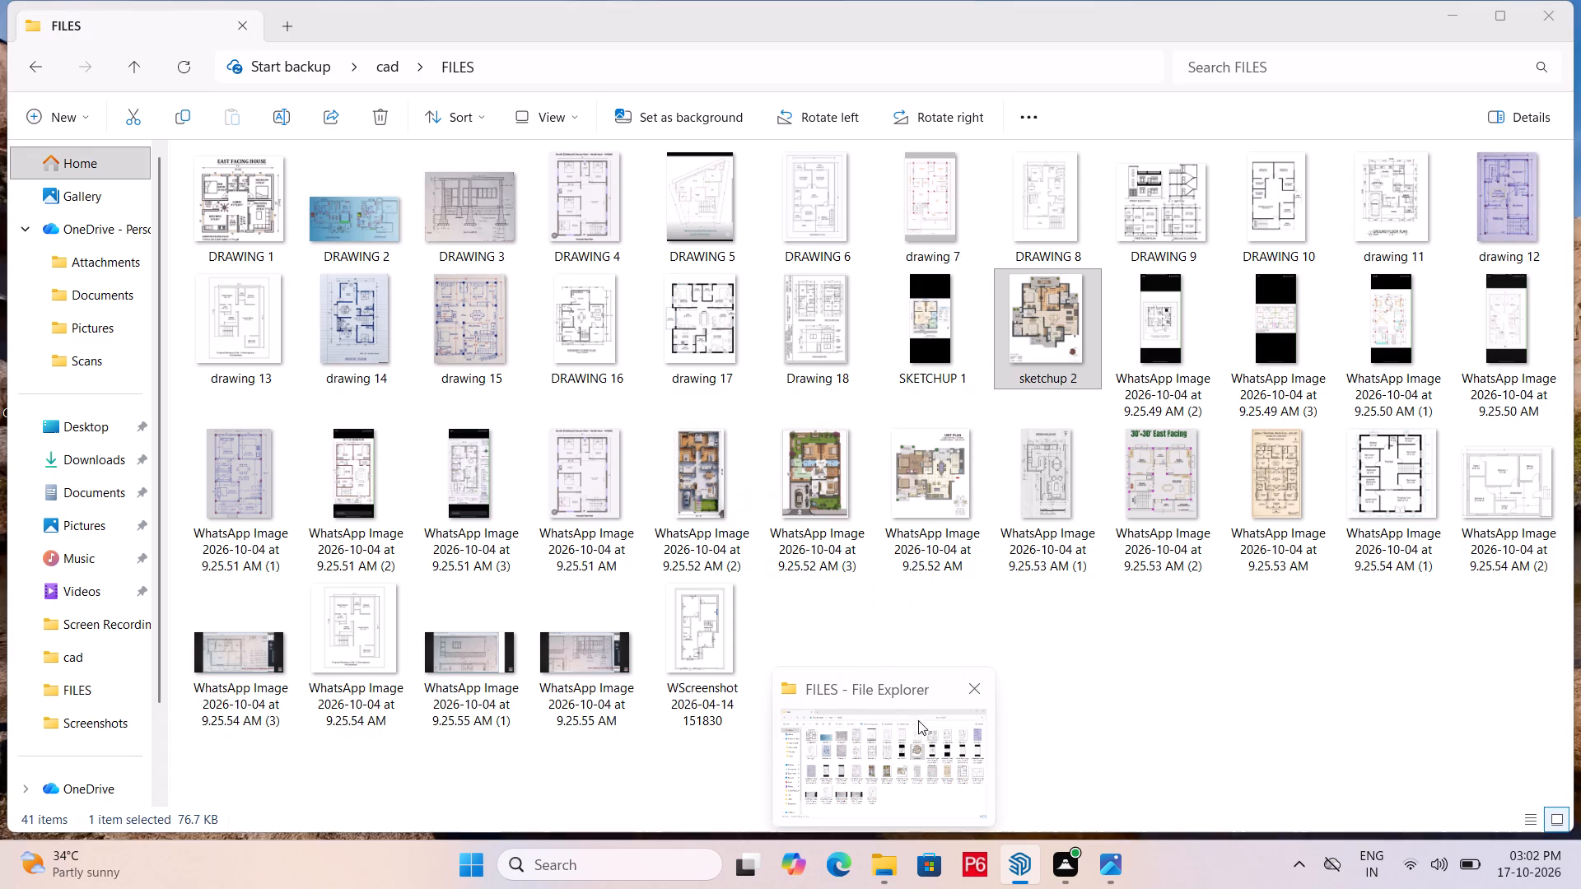
# Compare the furnished apartment model with the reference floor plan image.
pyautogui.click(1116, 873)
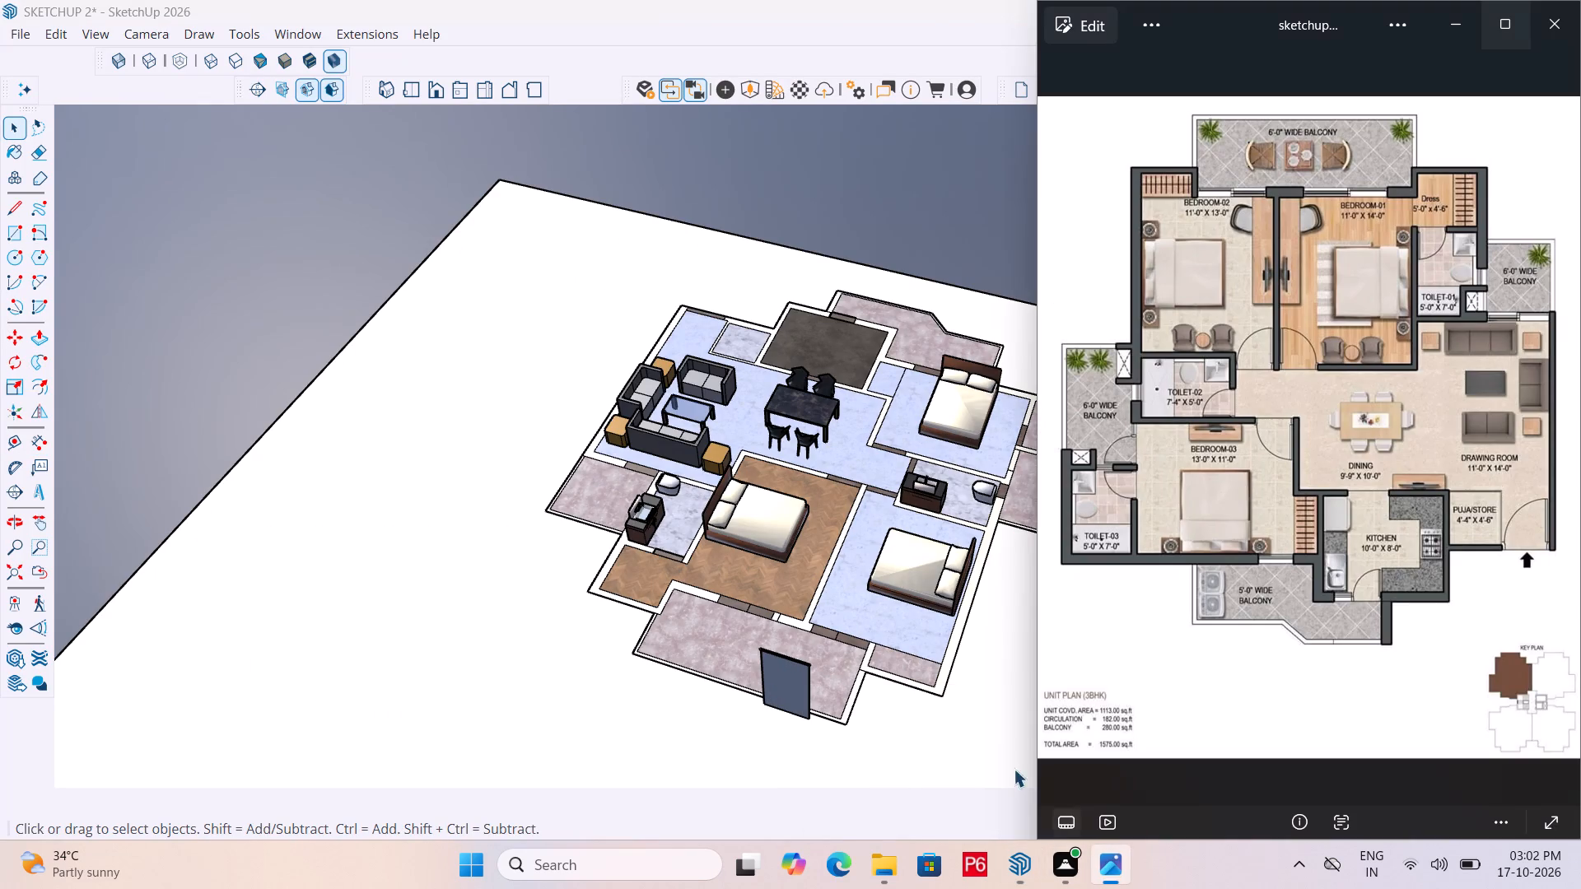
pyautogui.scroll(-5, 441, 471)
pyautogui.scroll(1, 667, 640)
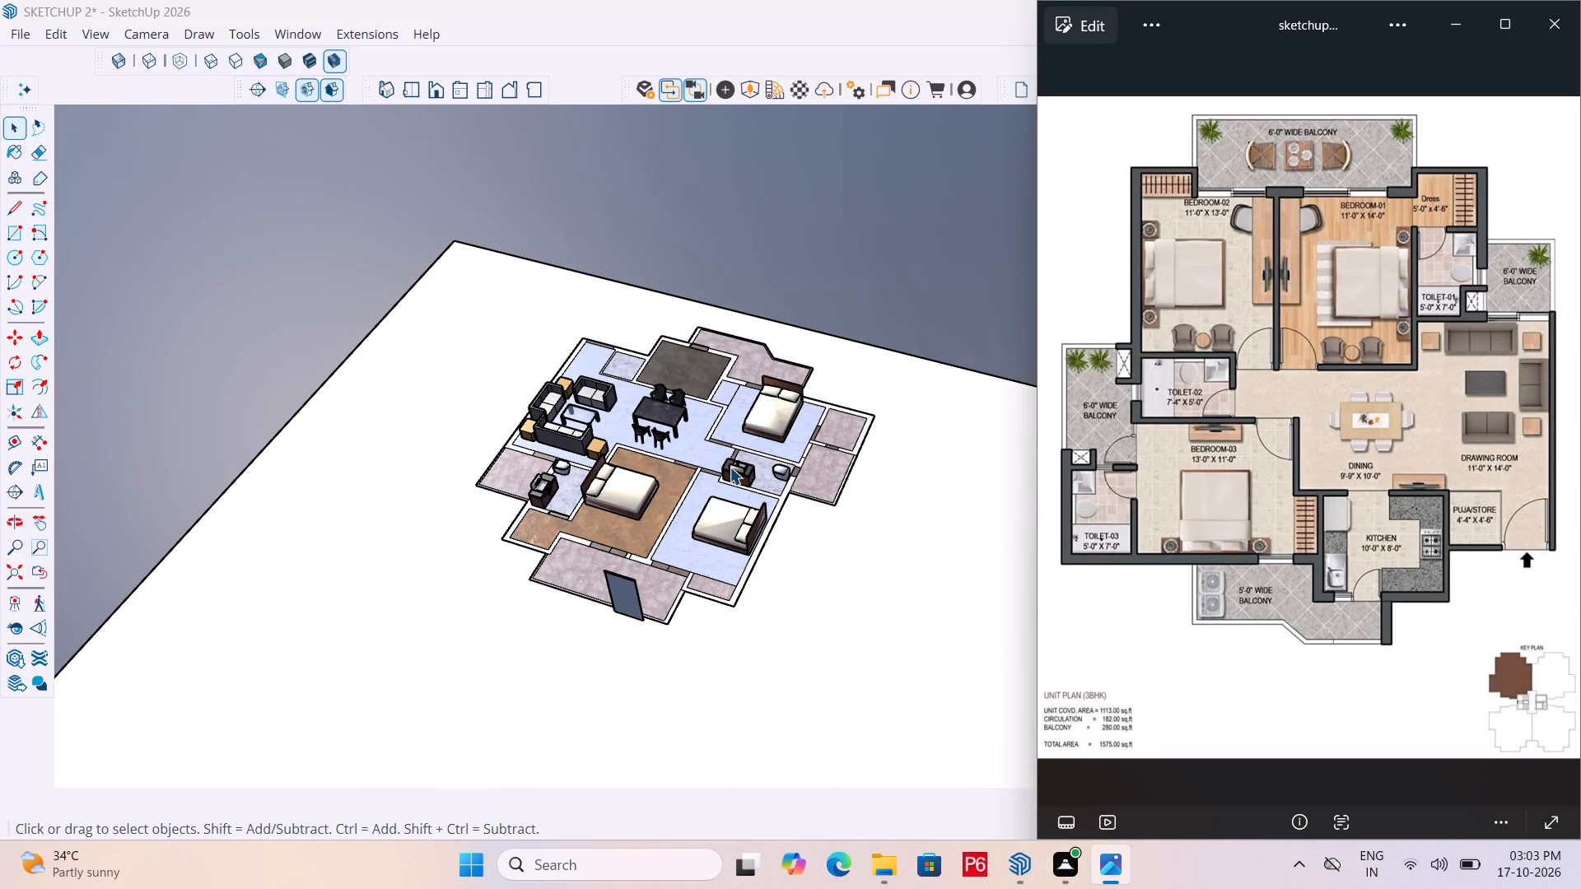
pyautogui.scroll(5, 679, 582)
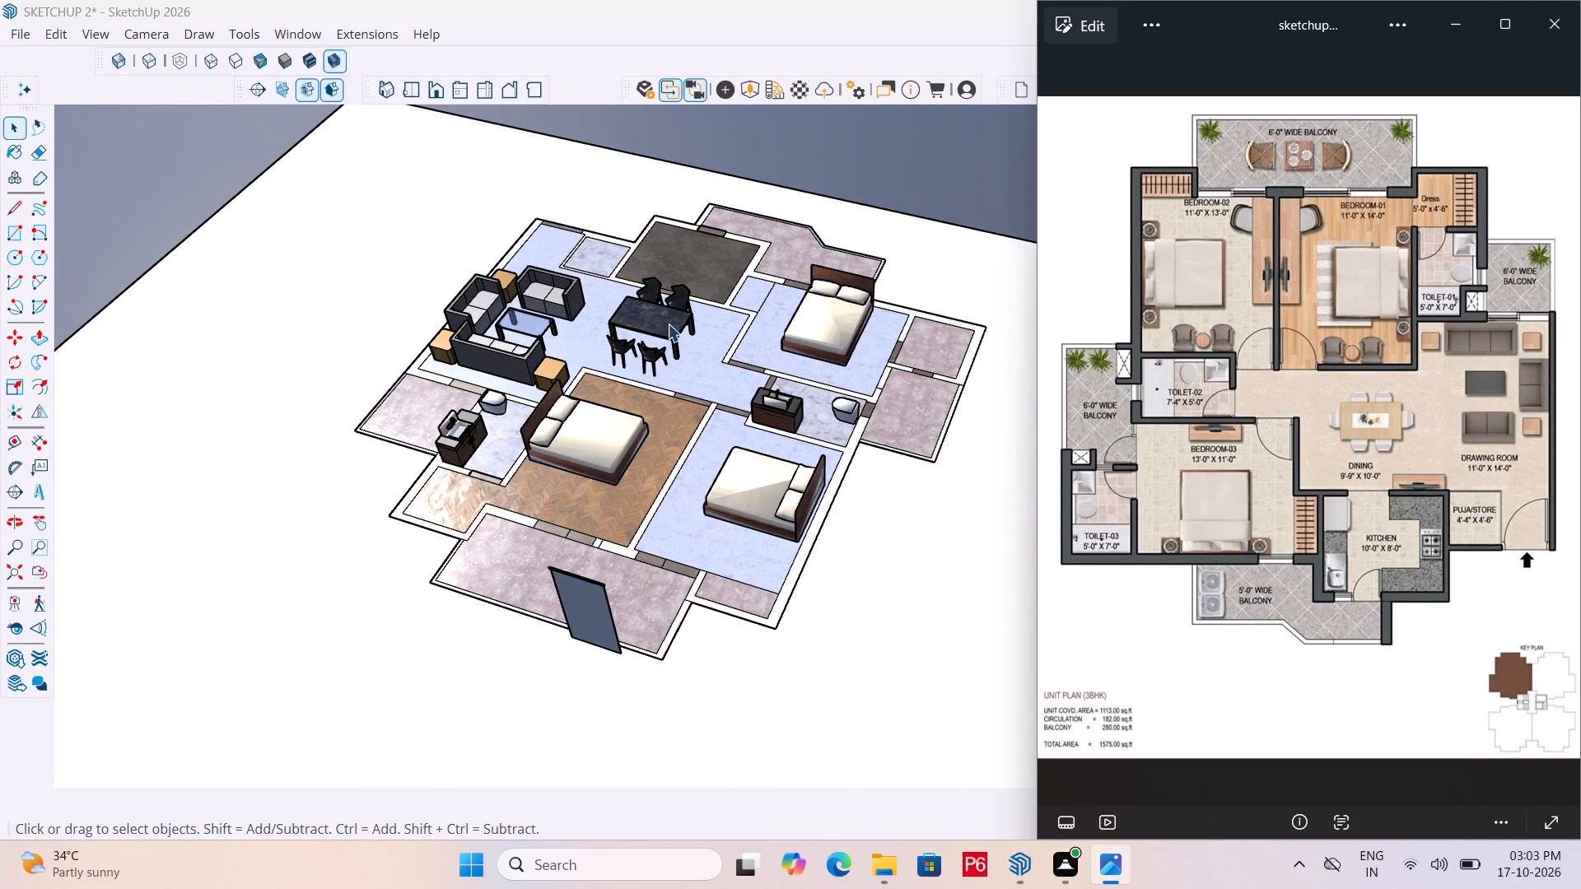
pyautogui.moveTo(504, 295); pyautogui.dragTo(1278, 323, button='middle')
pyautogui.moveTo(679, 522); pyautogui.dragTo(932, 537, button='middle')
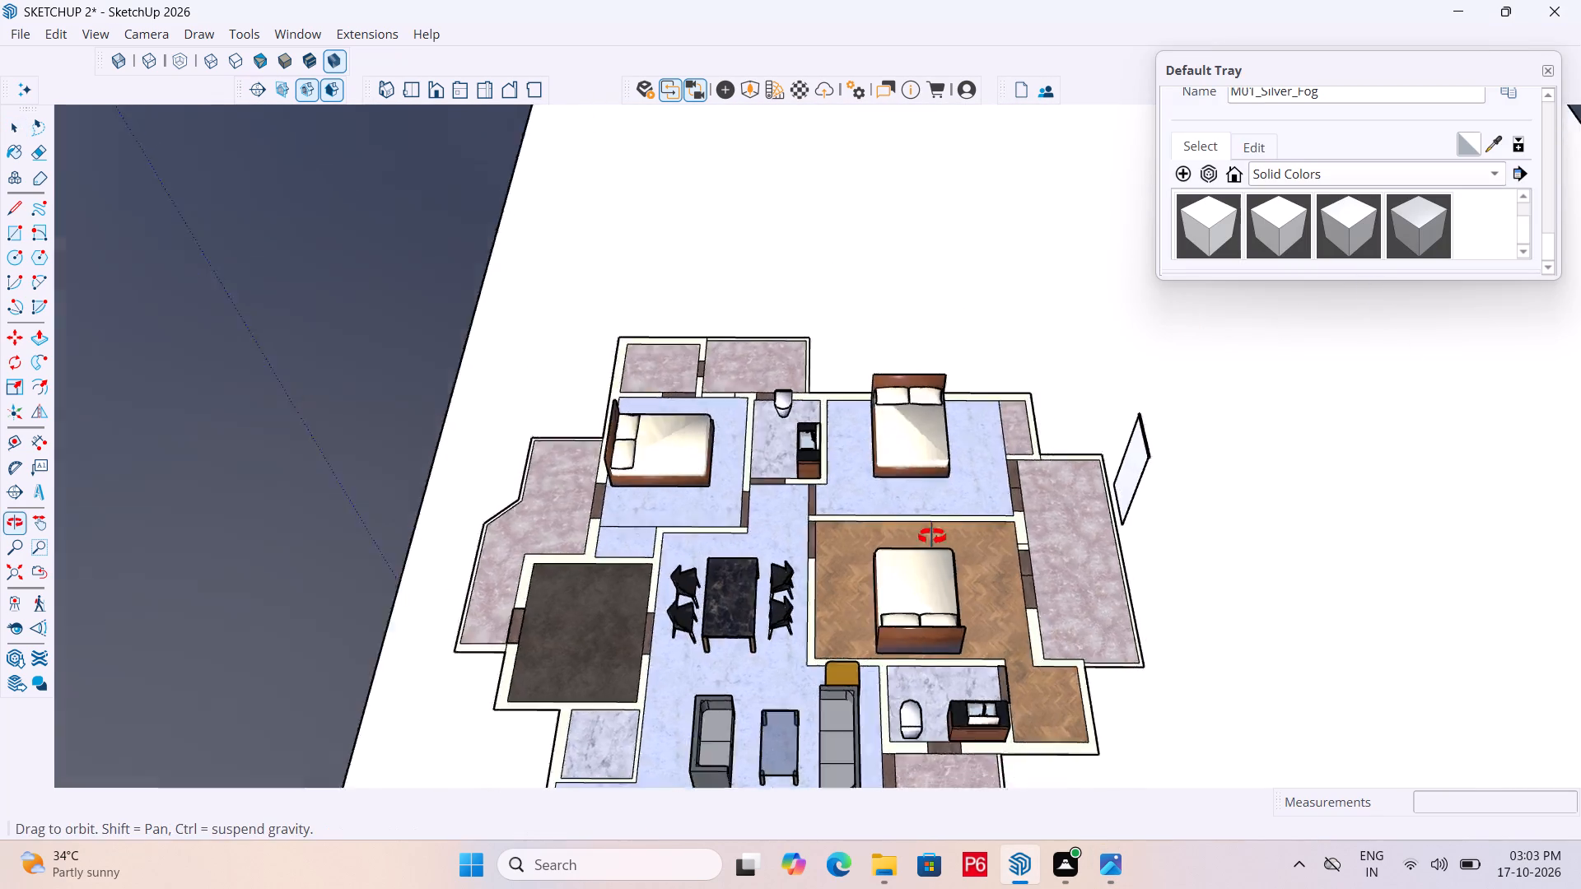
pyautogui.moveTo(932, 537); pyautogui.dragTo(1195, 463, button='middle')
pyautogui.scroll(-5, 771, 398)
pyautogui.moveTo(827, 597); pyautogui.dragTo(742, 732, button='middle')
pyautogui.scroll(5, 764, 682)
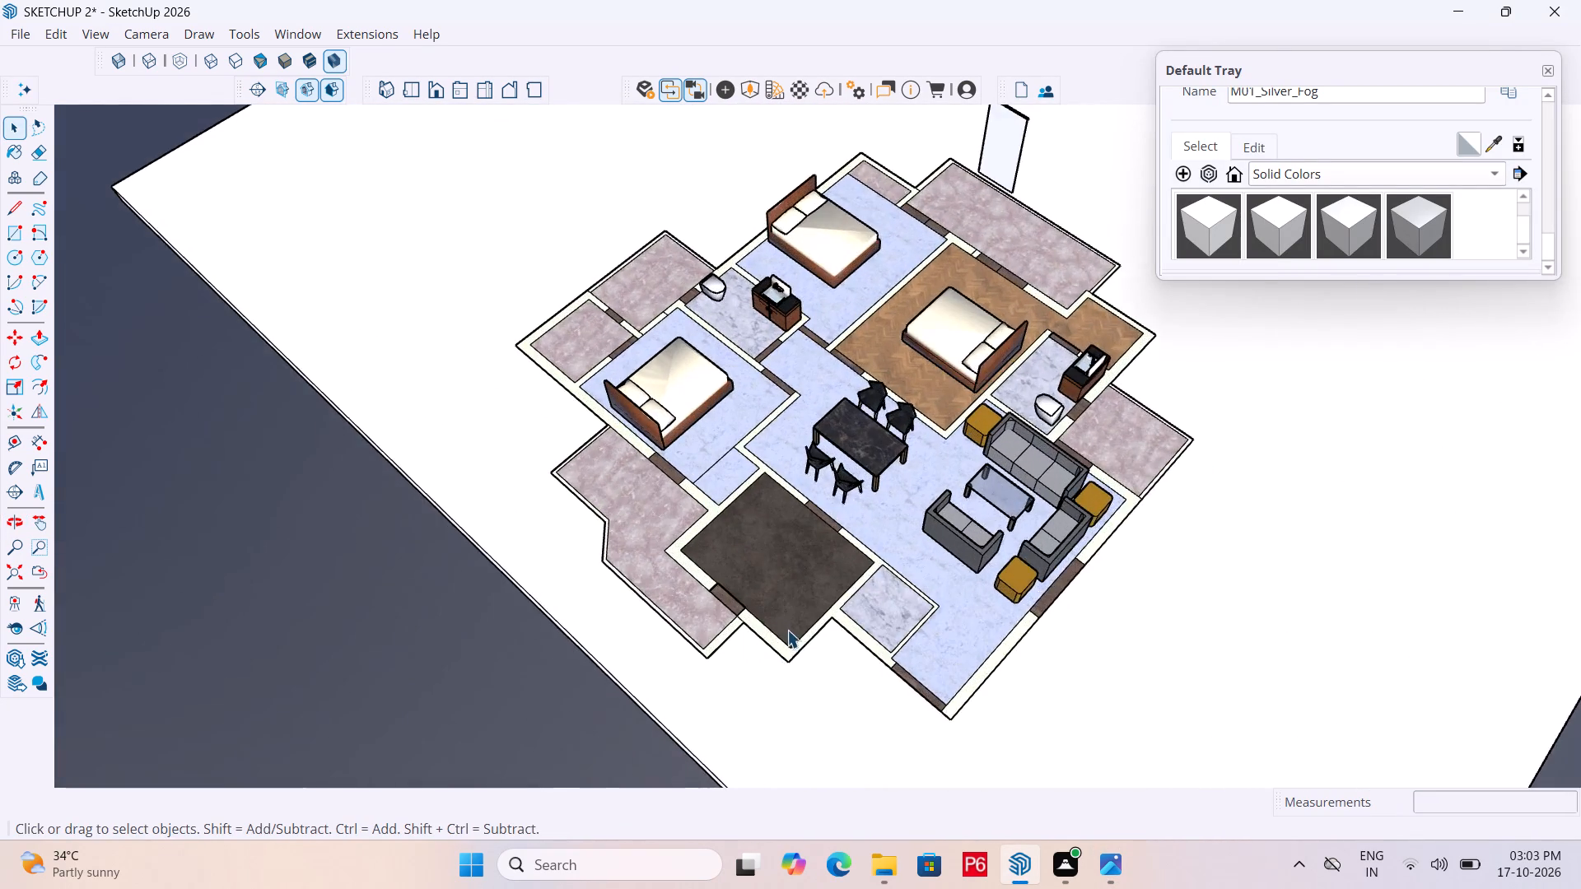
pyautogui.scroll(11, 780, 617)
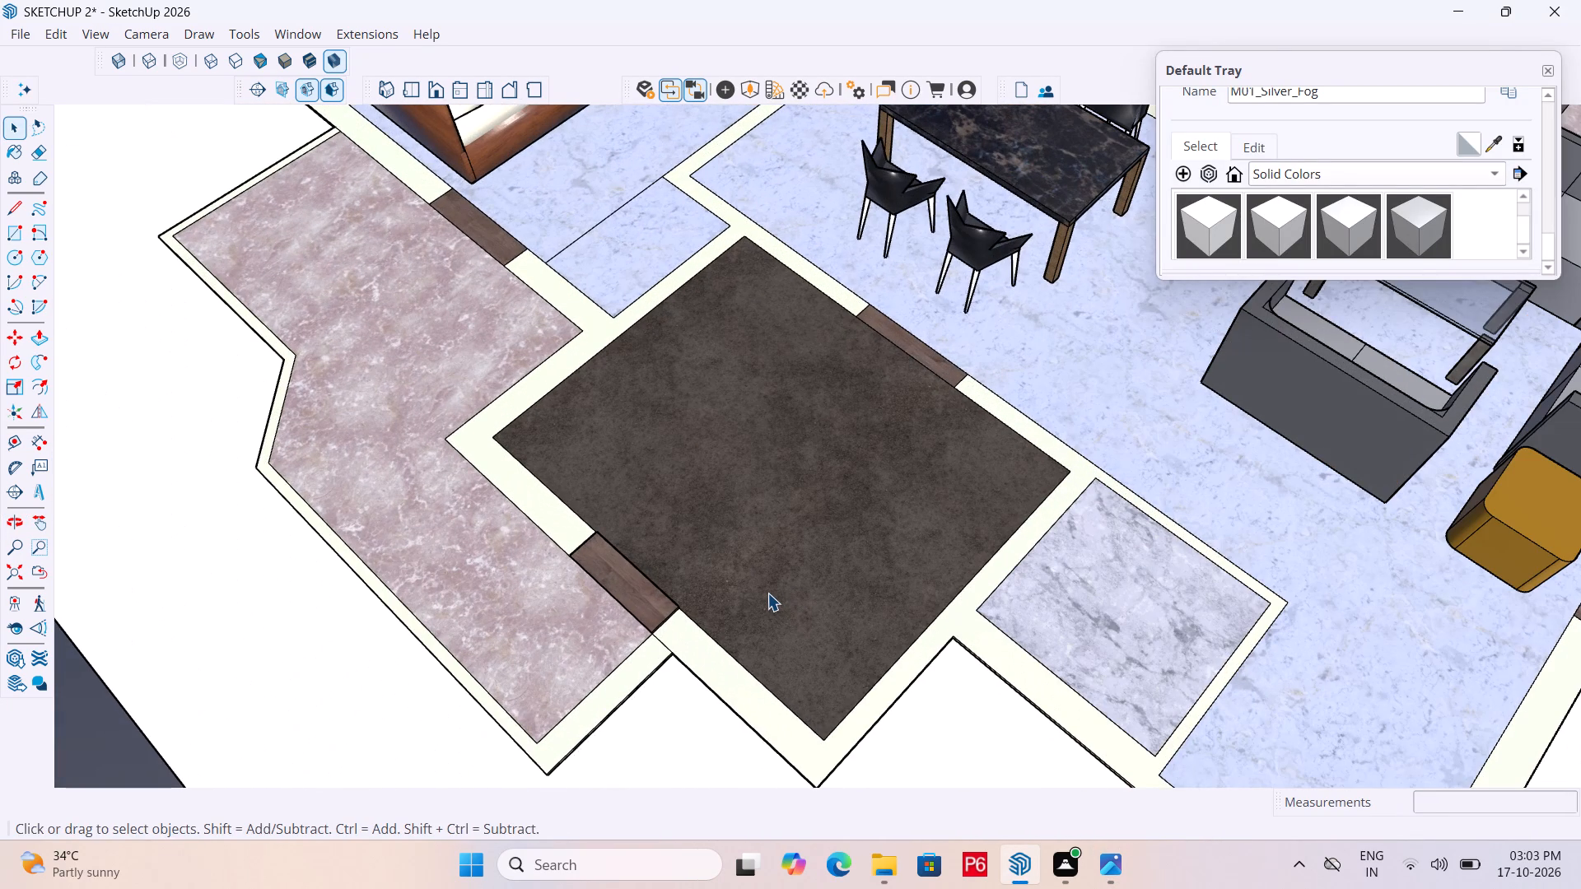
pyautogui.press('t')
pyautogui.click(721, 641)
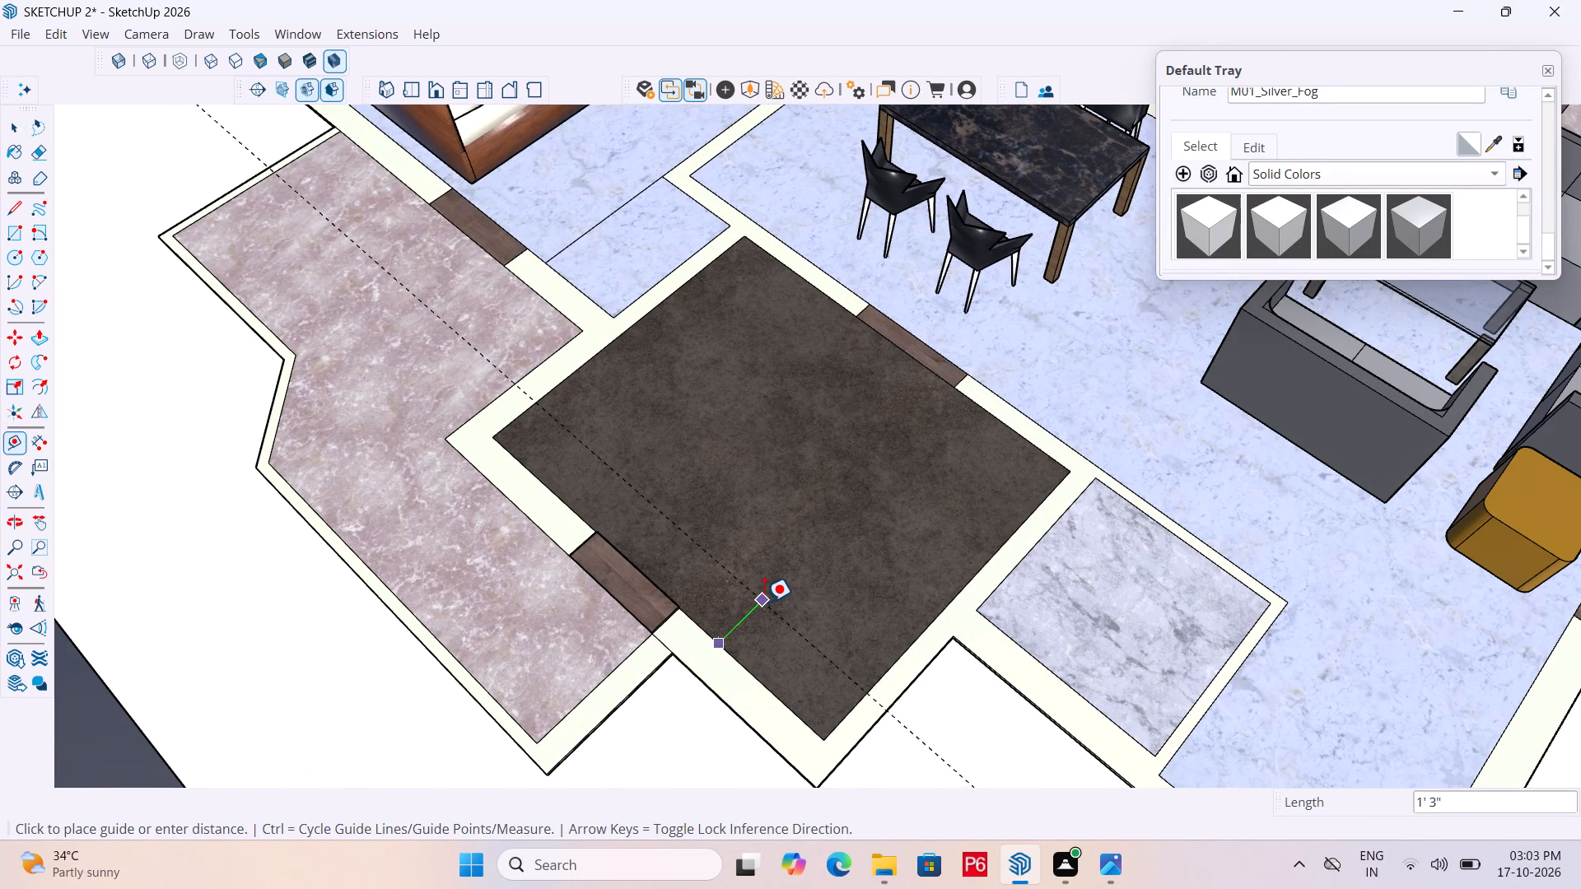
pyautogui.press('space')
# Inside the floor group, add guides 2' in from the kitchen floor's balcony-door edge and its outer edge on the puja/store side.
pyautogui.doubleClick(858, 542)
pyautogui.click(772, 512)
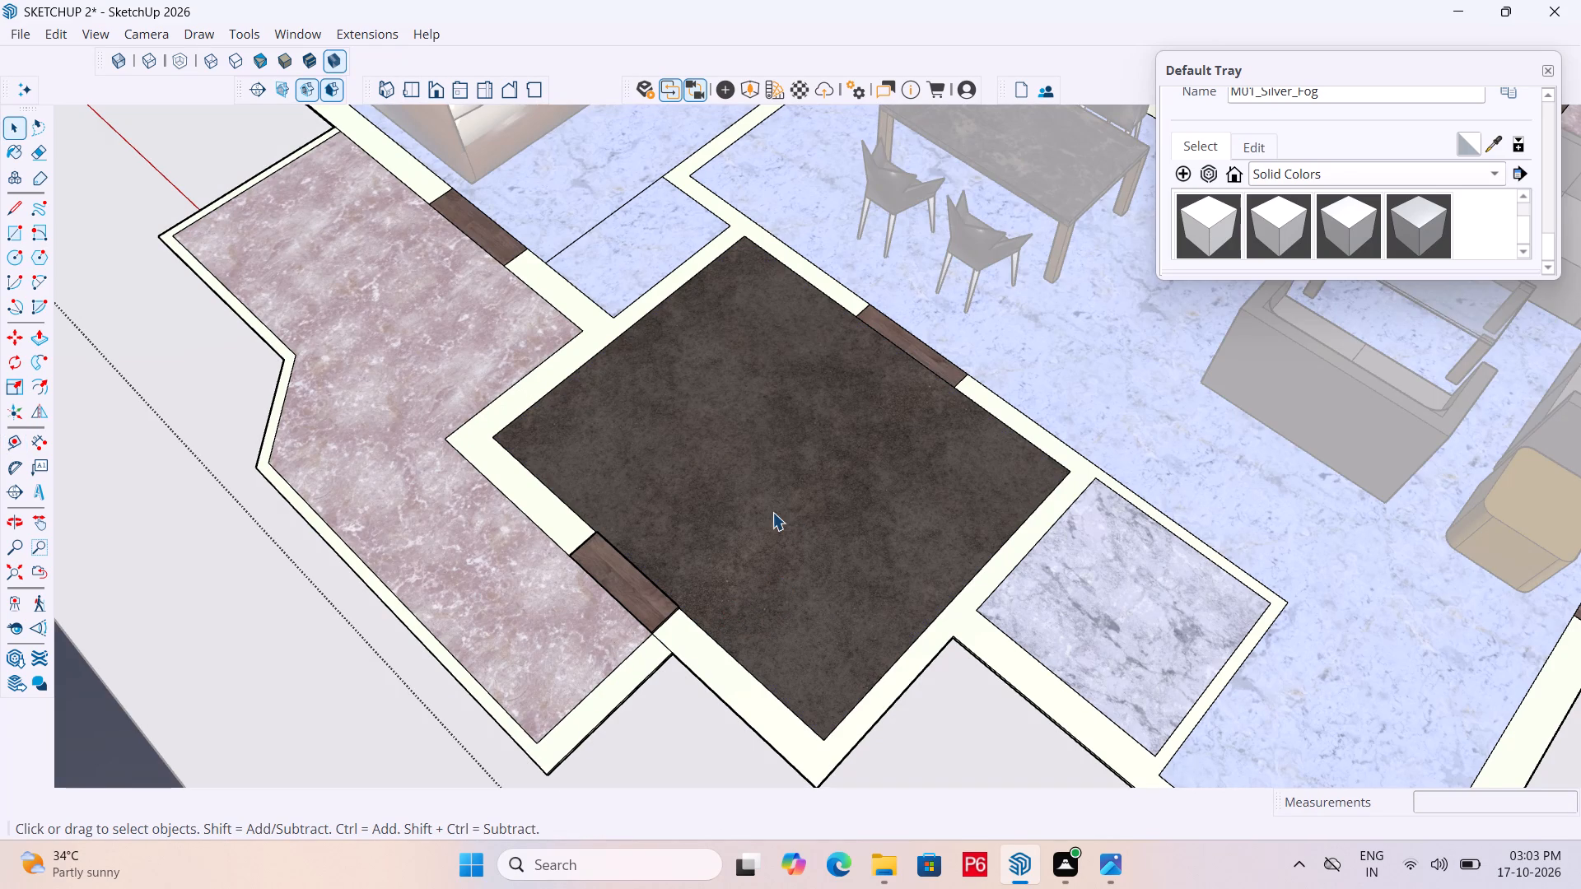
pyautogui.click(699, 515)
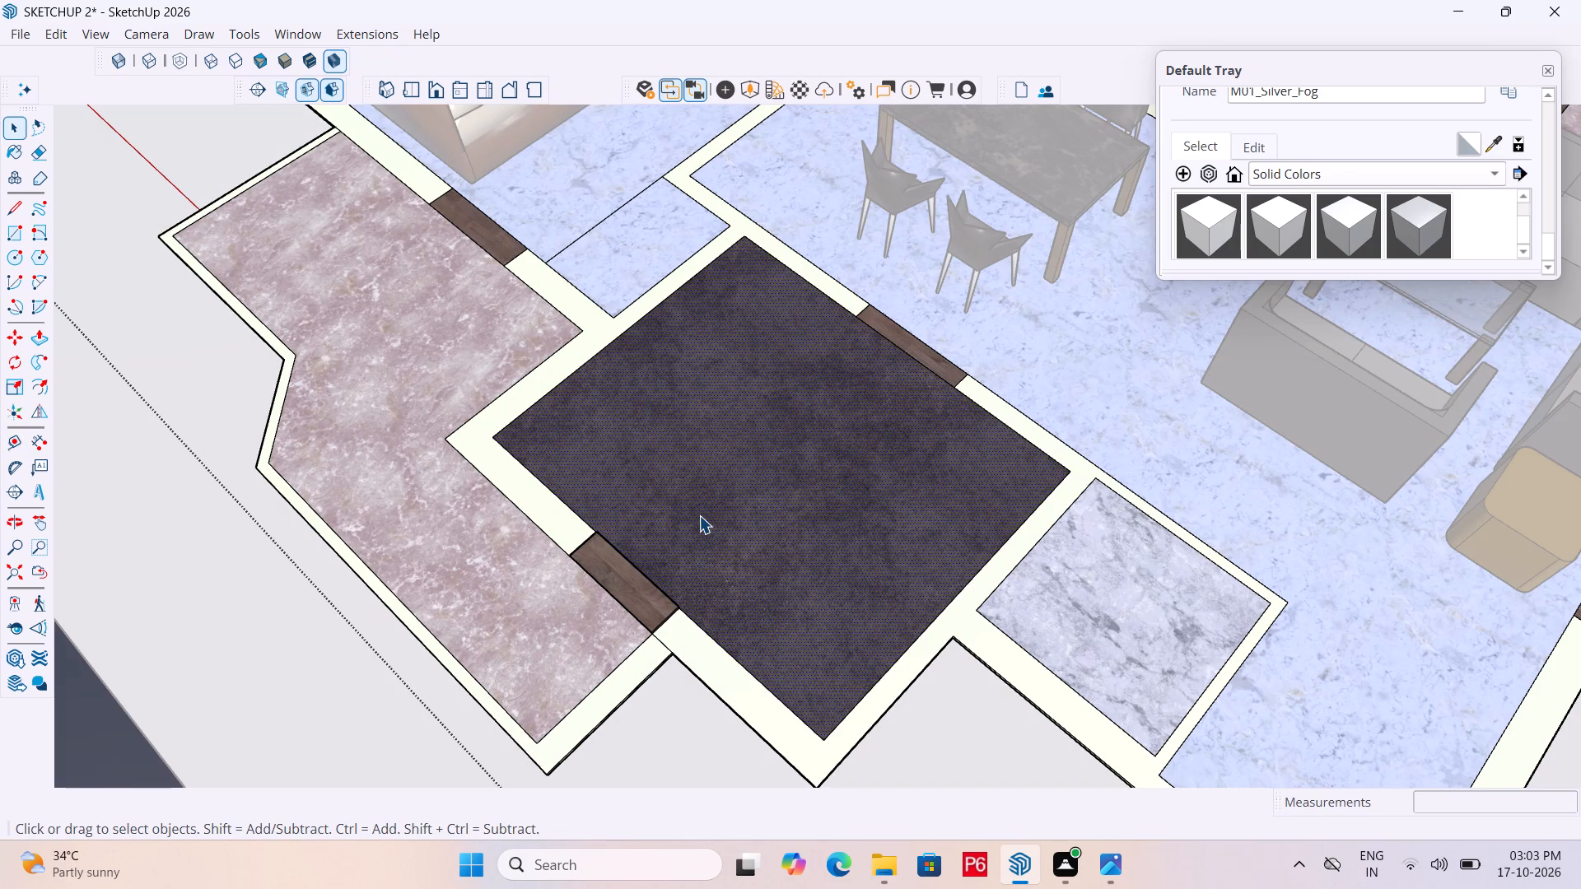
pyautogui.press('t')
pyautogui.click(751, 677)
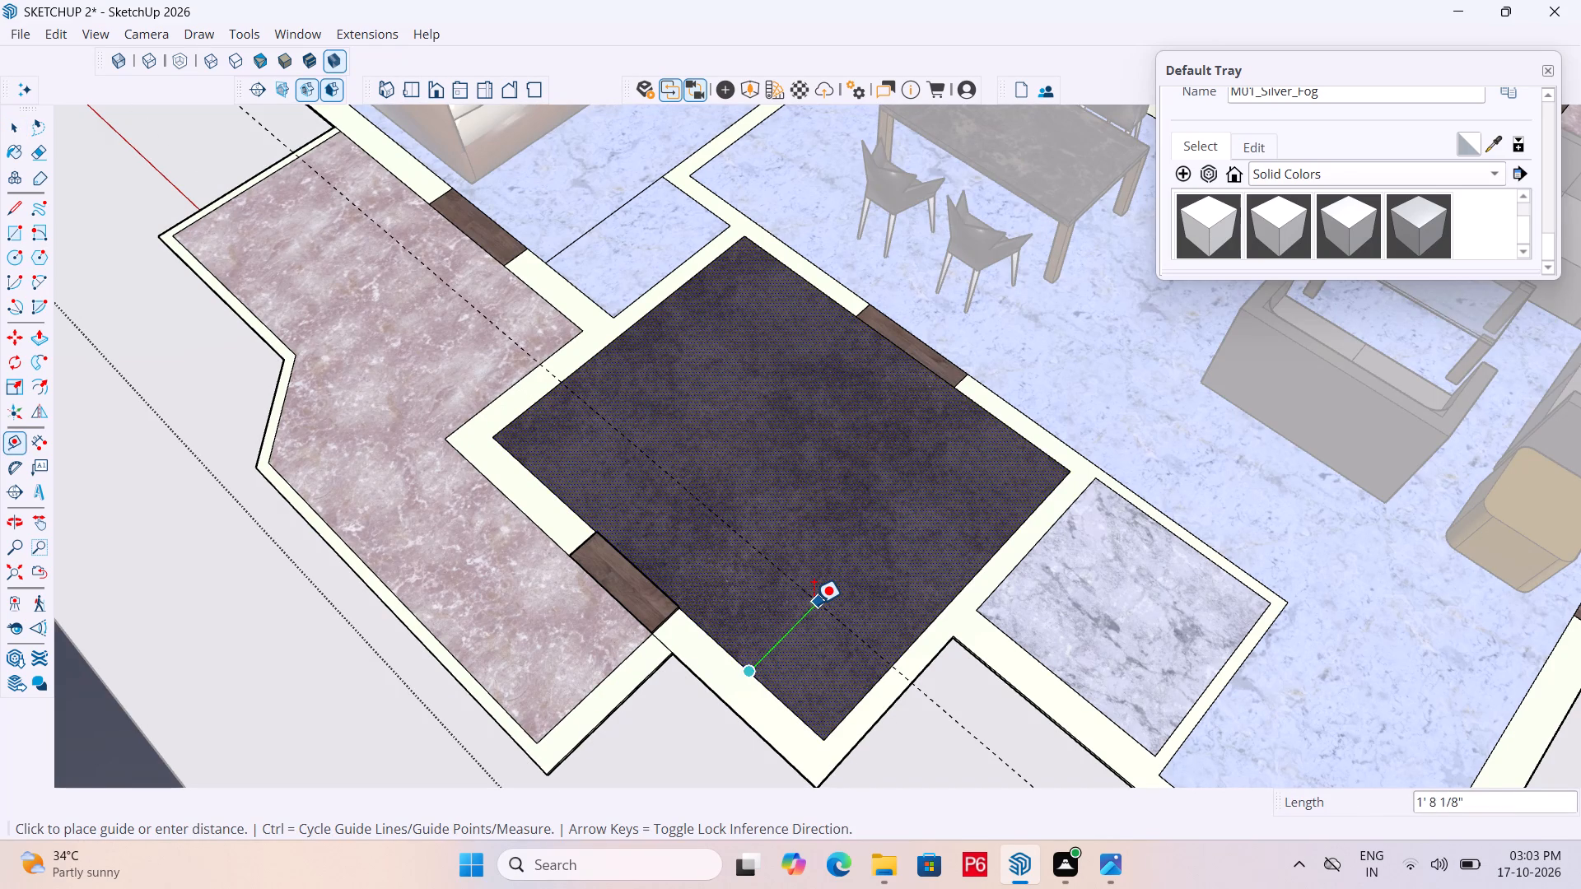
pyautogui.write("2'")
pyautogui.press('Return')
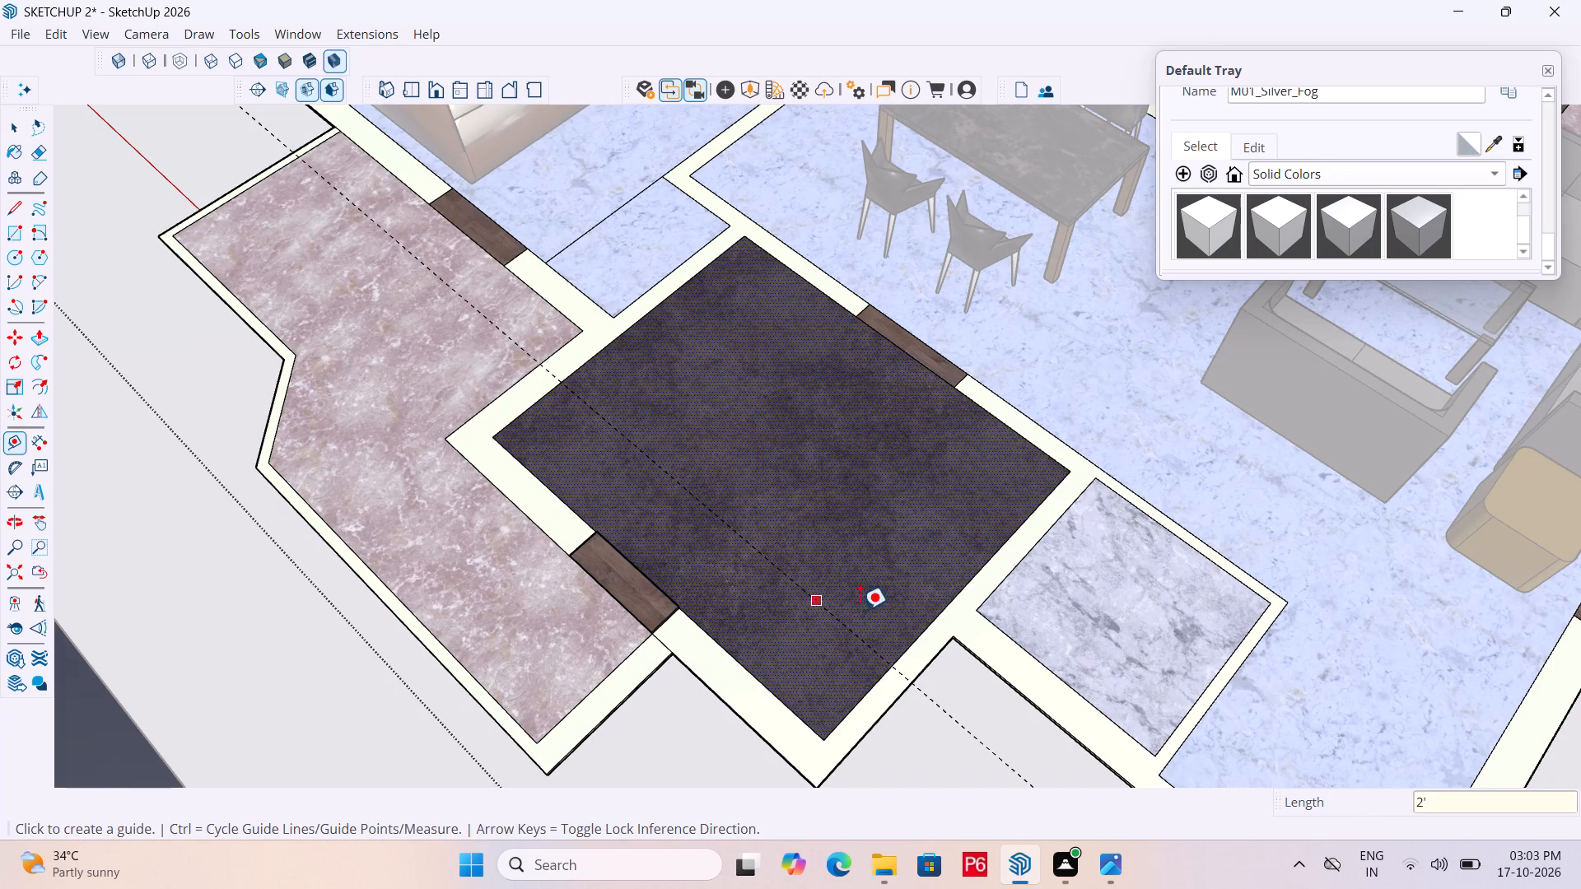
pyautogui.click(912, 637)
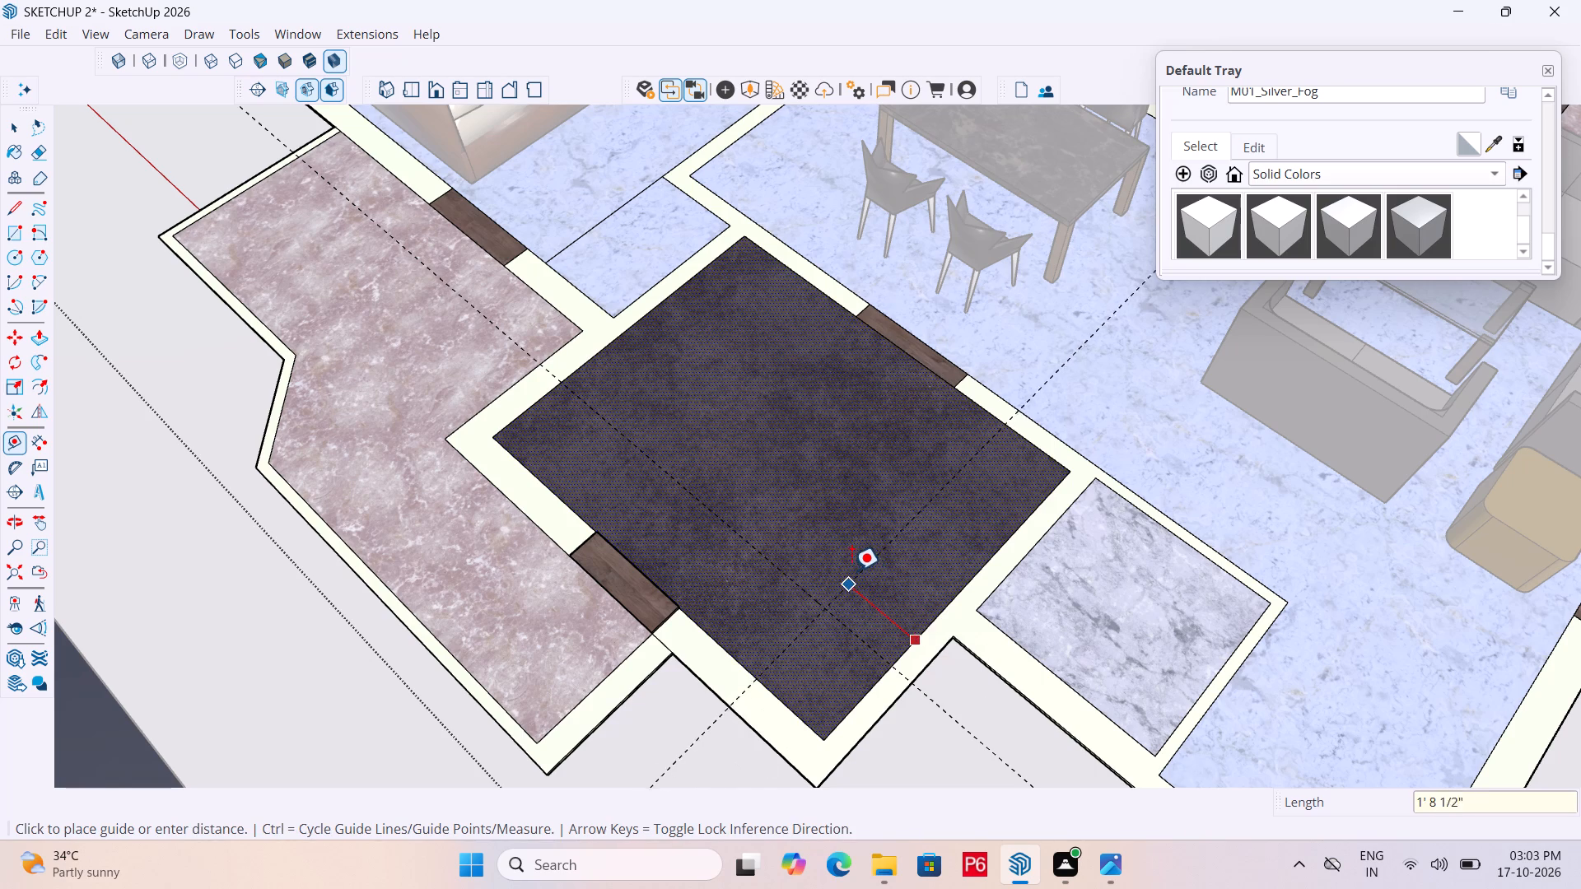
pyautogui.write("2'")
pyautogui.press('Return')
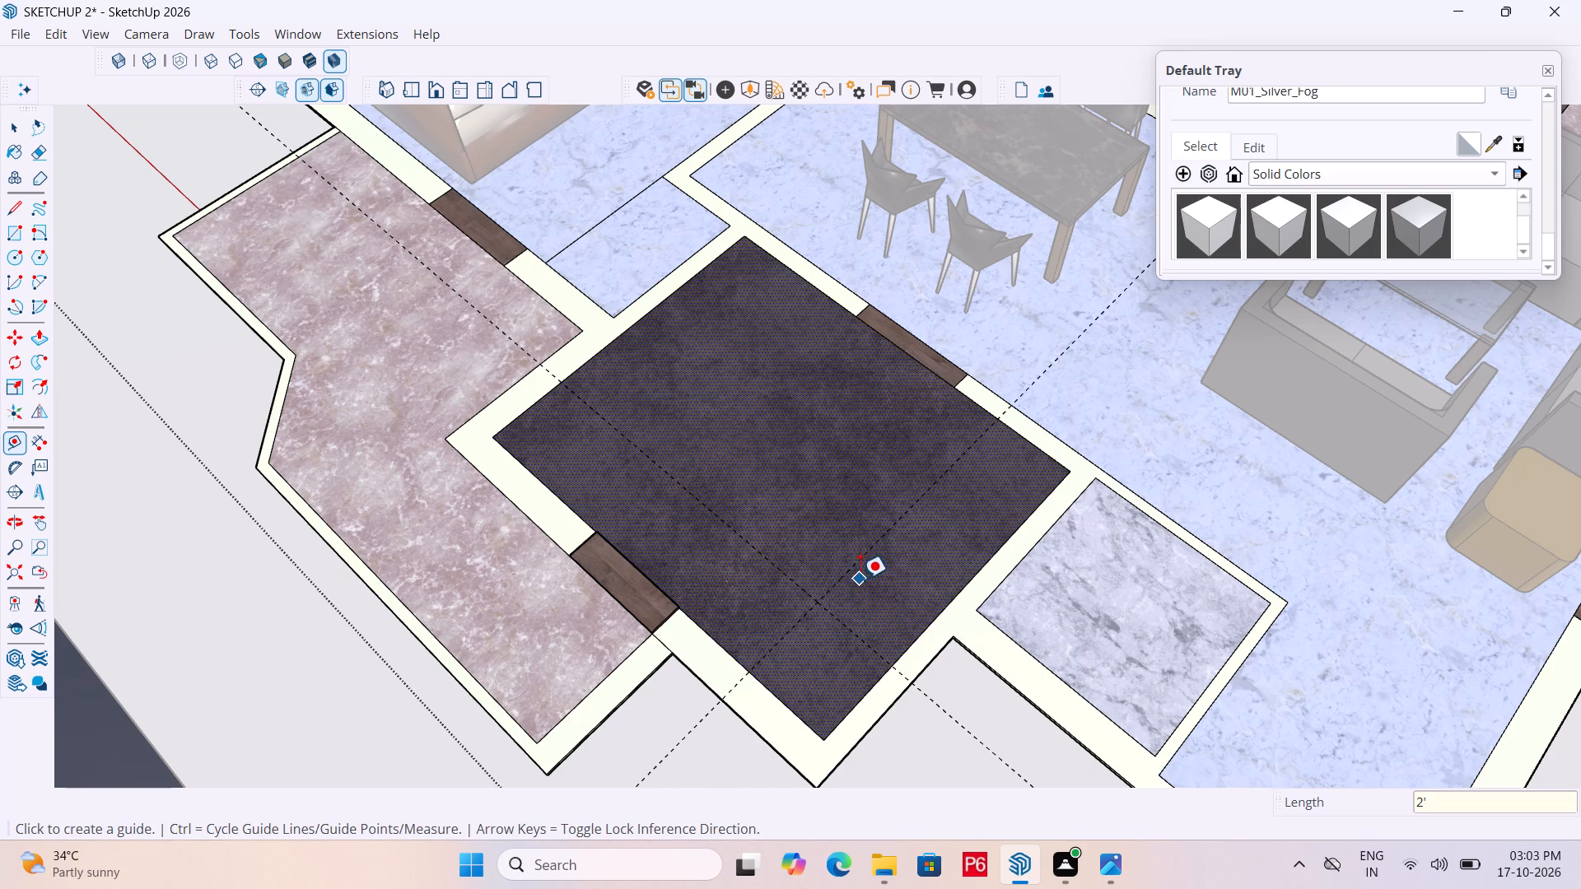
# Arrange the model window side by side with the reference floor plan image.
pyautogui.click(1115, 872)
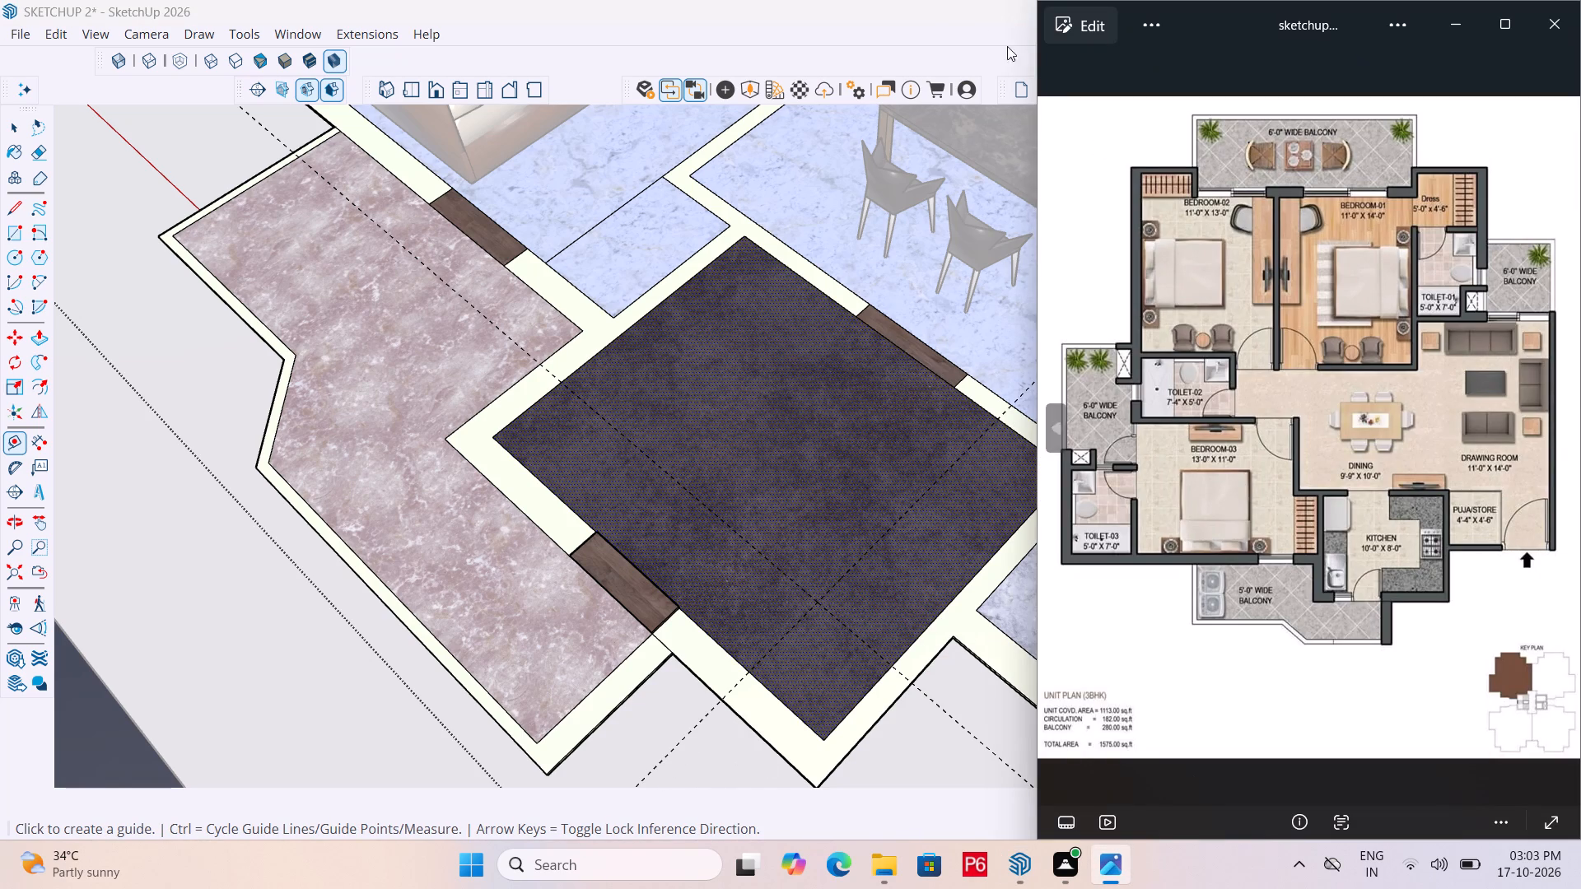
pyautogui.click(975, 27)
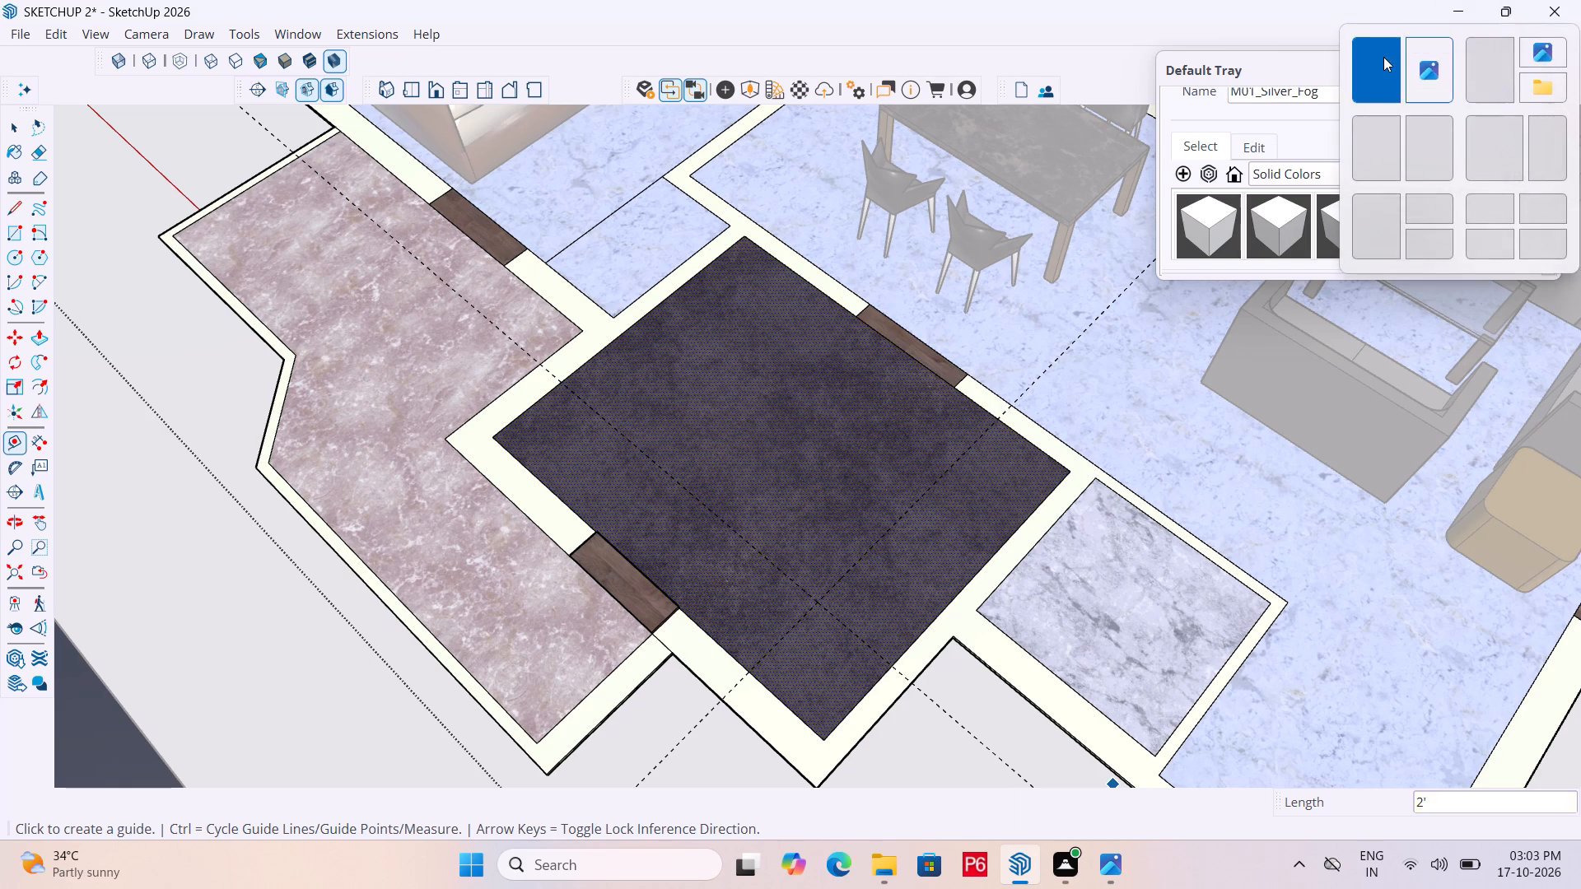
pyautogui.click(1386, 59)
# Examine the kitchen's counter, sink, stove and door layout in the reference floor plan.
pyautogui.scroll(-2, 631, 426)
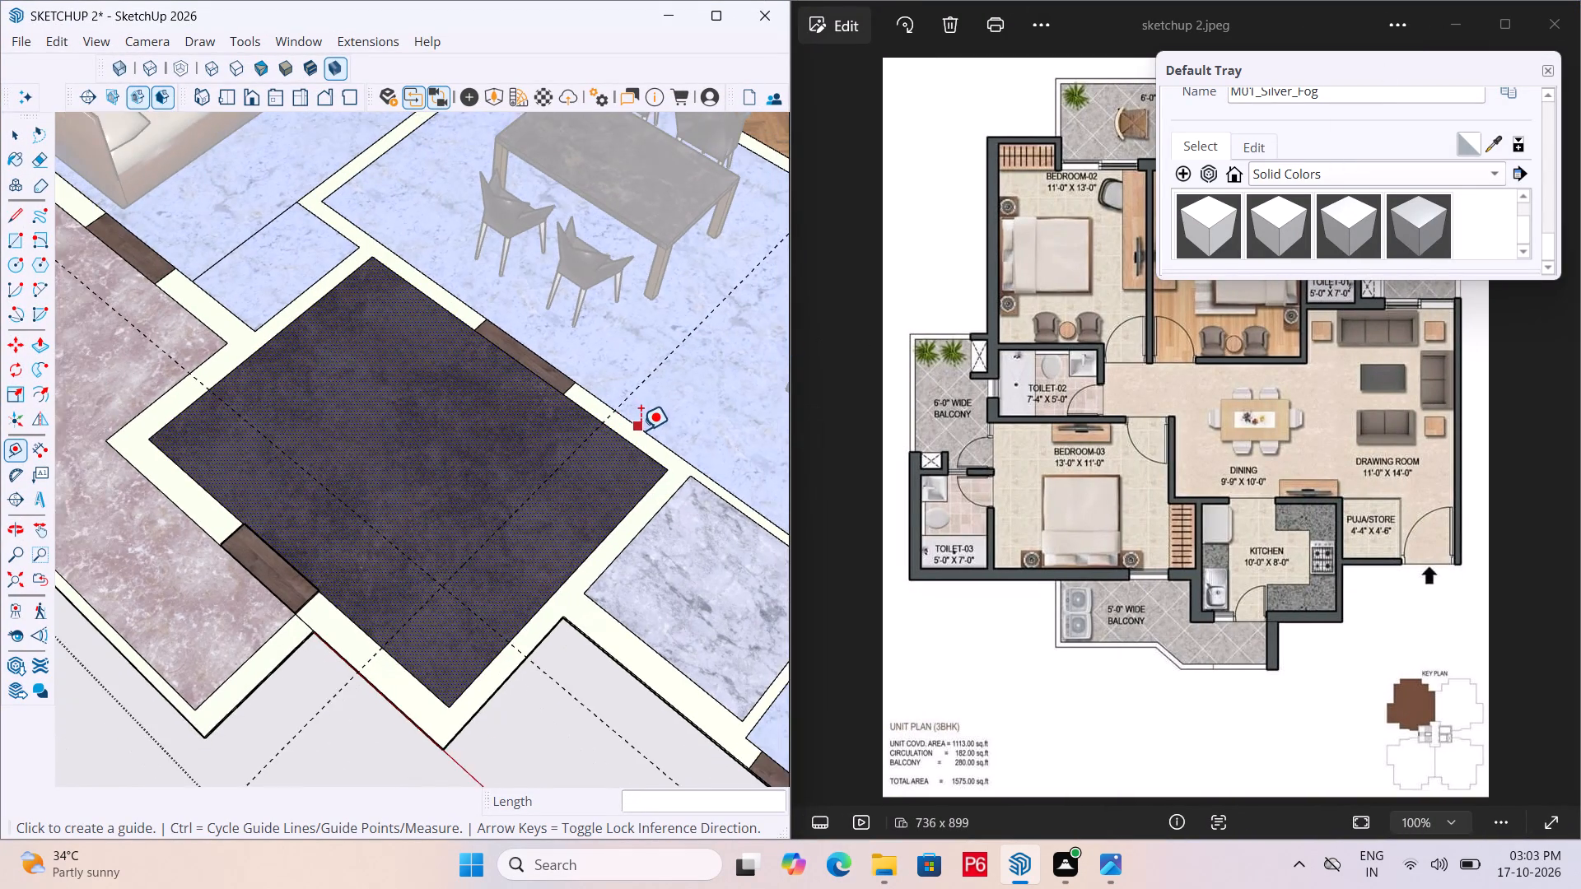
pyautogui.scroll(14, 1294, 589)
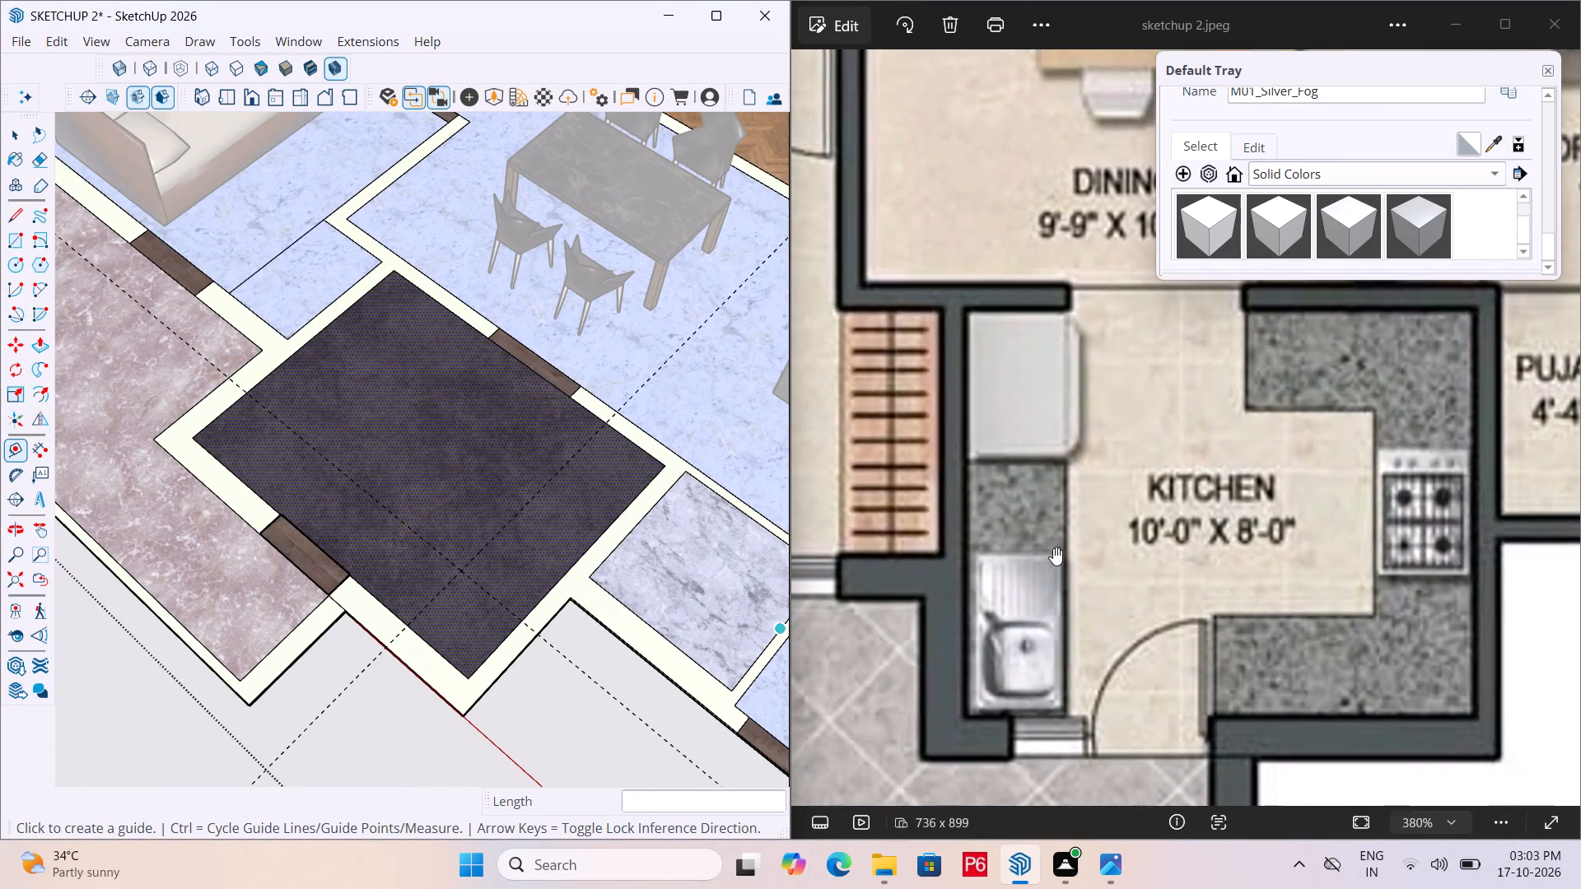
pyautogui.scroll(-3, 1161, 505)
pyautogui.scroll(-2, 587, 475)
pyautogui.scroll(-1, 268, 519)
pyautogui.scroll(-1, 368, 521)
pyautogui.scroll(3, 356, 527)
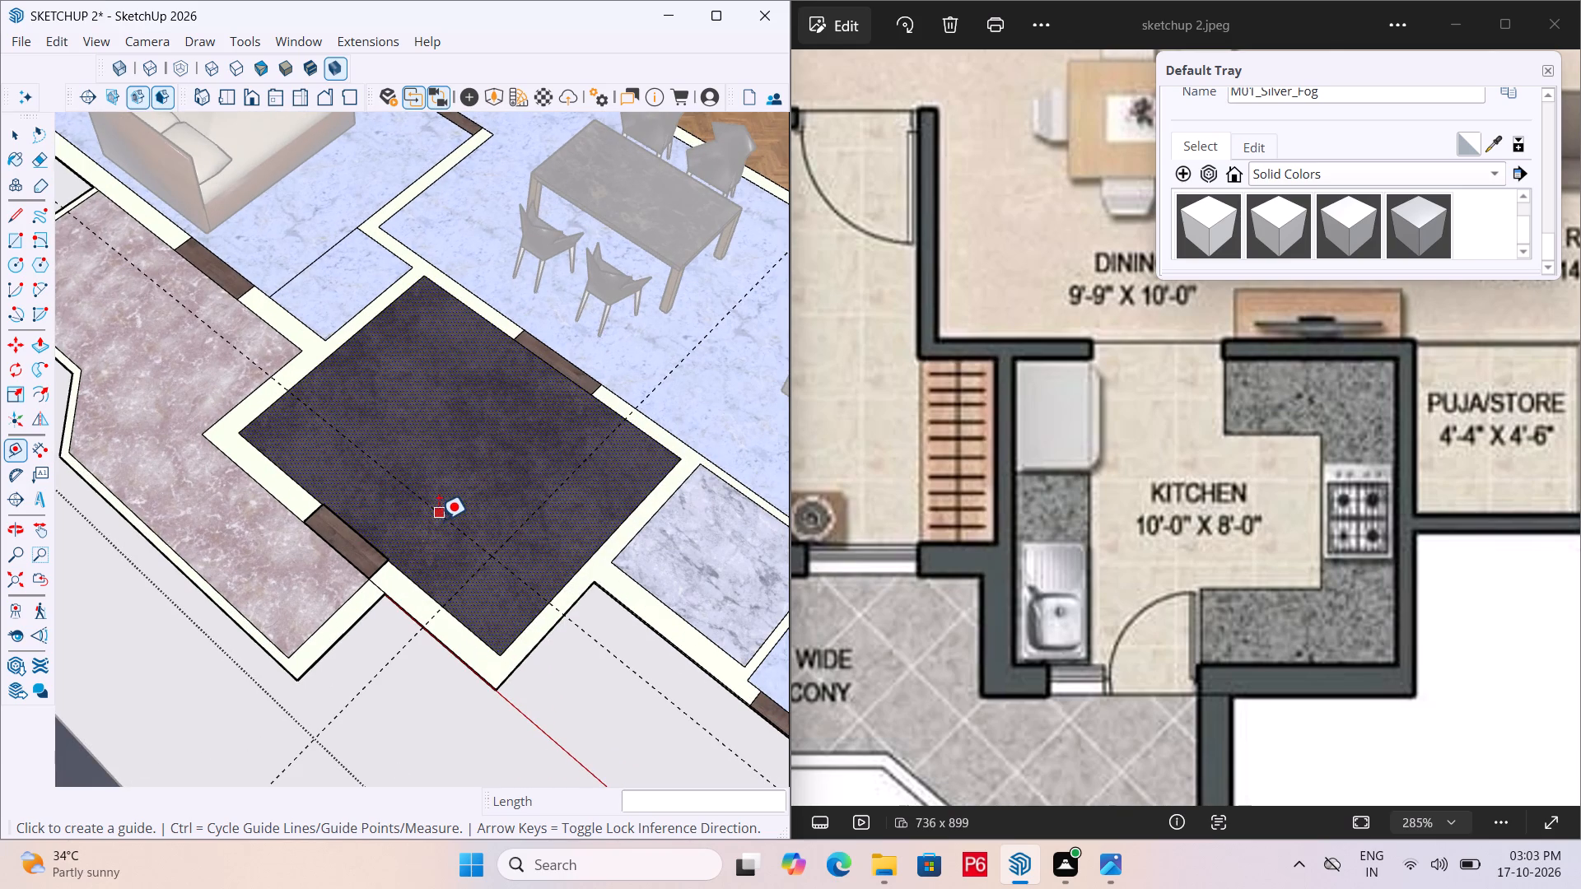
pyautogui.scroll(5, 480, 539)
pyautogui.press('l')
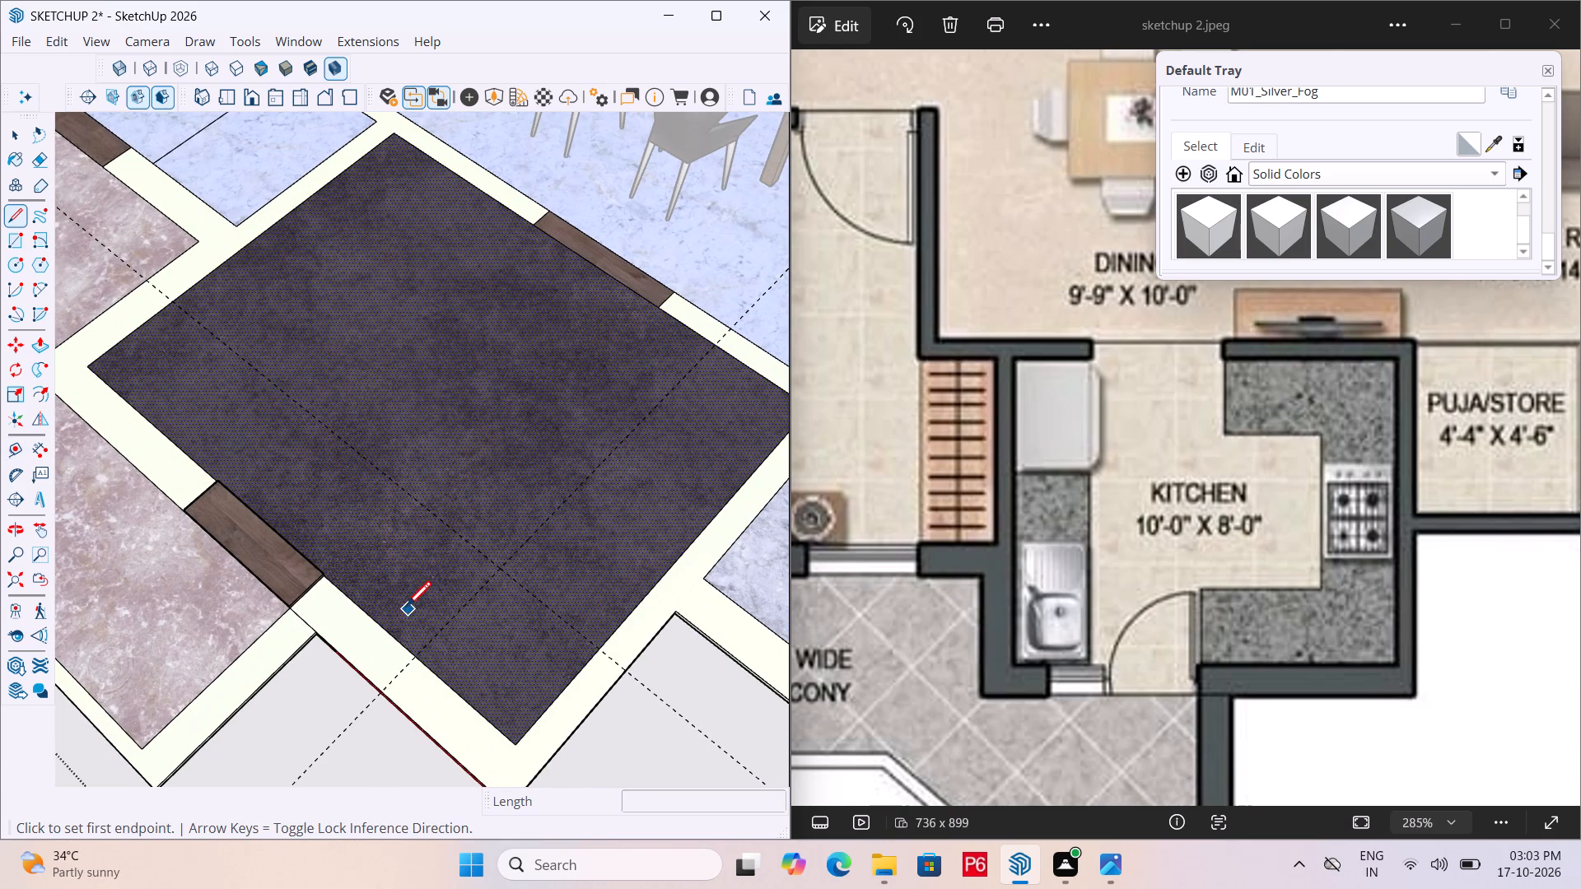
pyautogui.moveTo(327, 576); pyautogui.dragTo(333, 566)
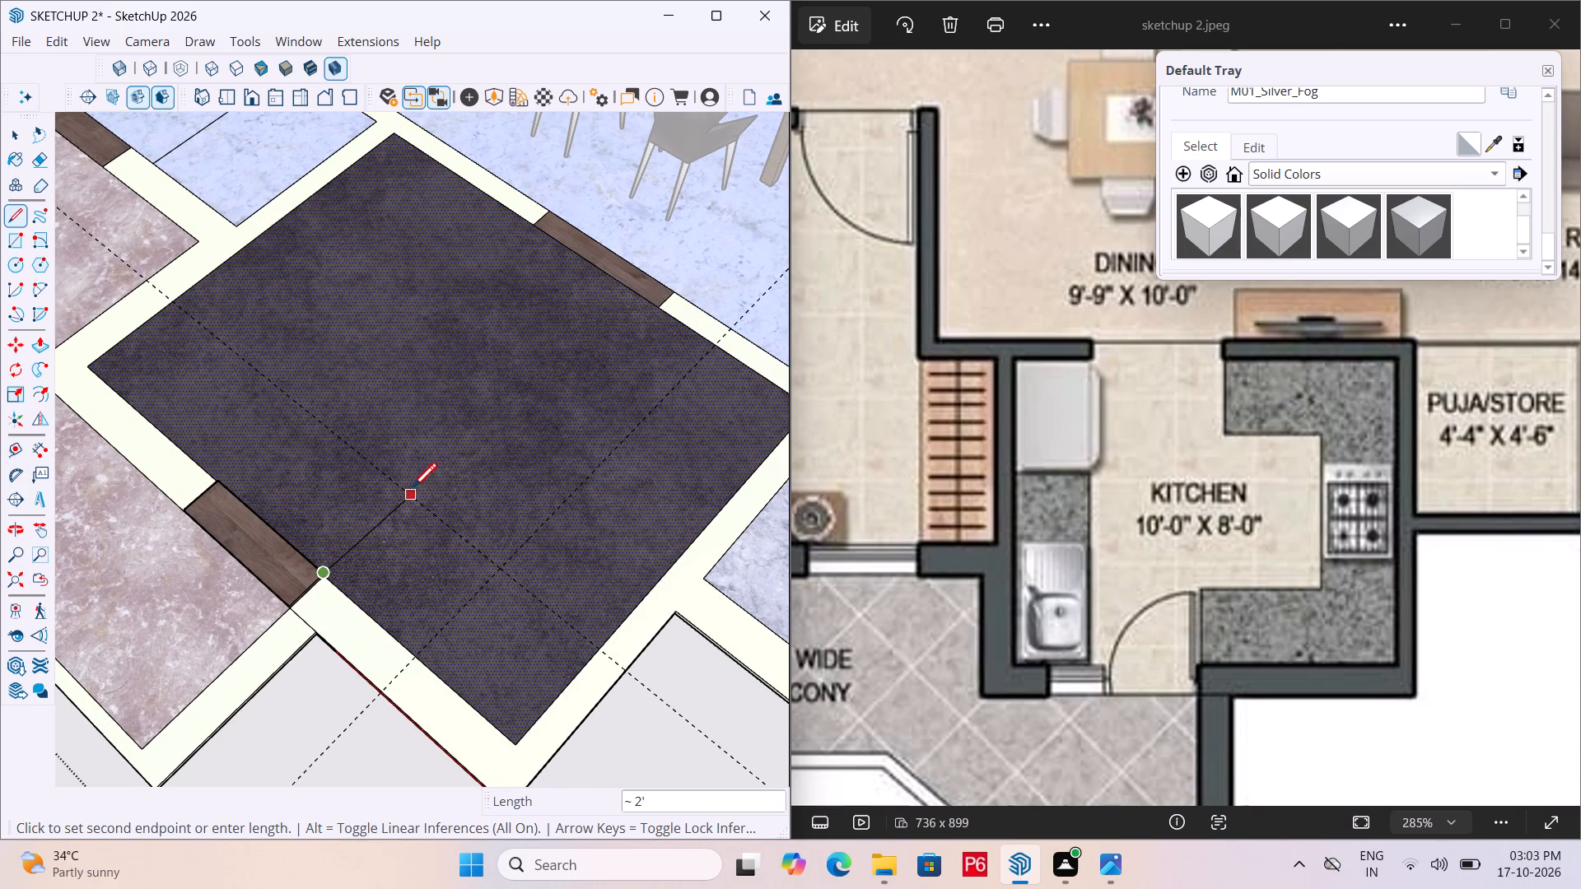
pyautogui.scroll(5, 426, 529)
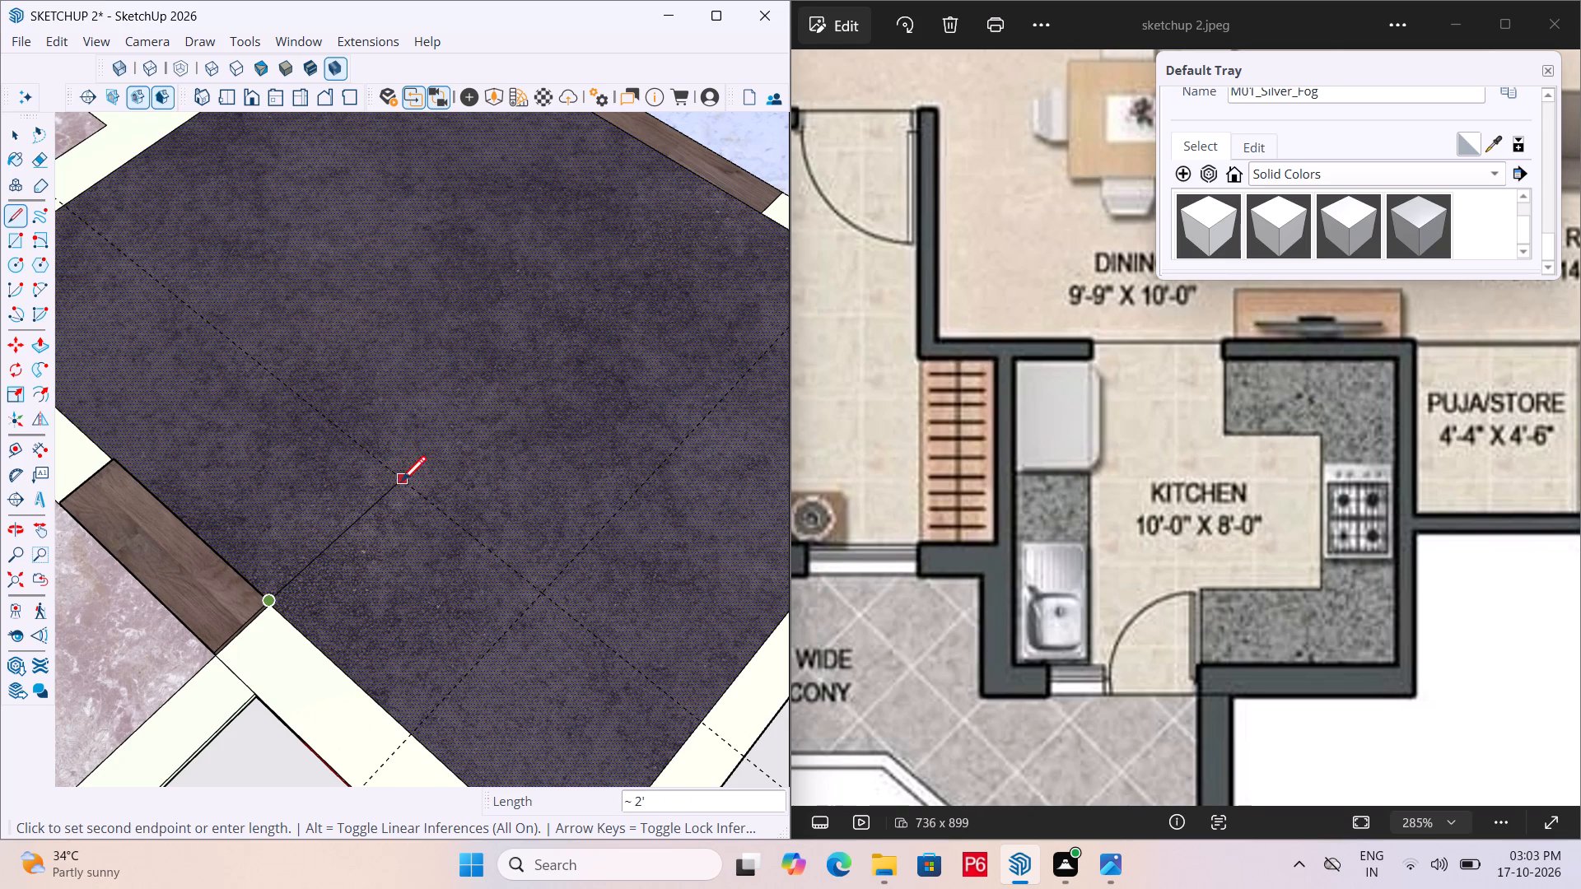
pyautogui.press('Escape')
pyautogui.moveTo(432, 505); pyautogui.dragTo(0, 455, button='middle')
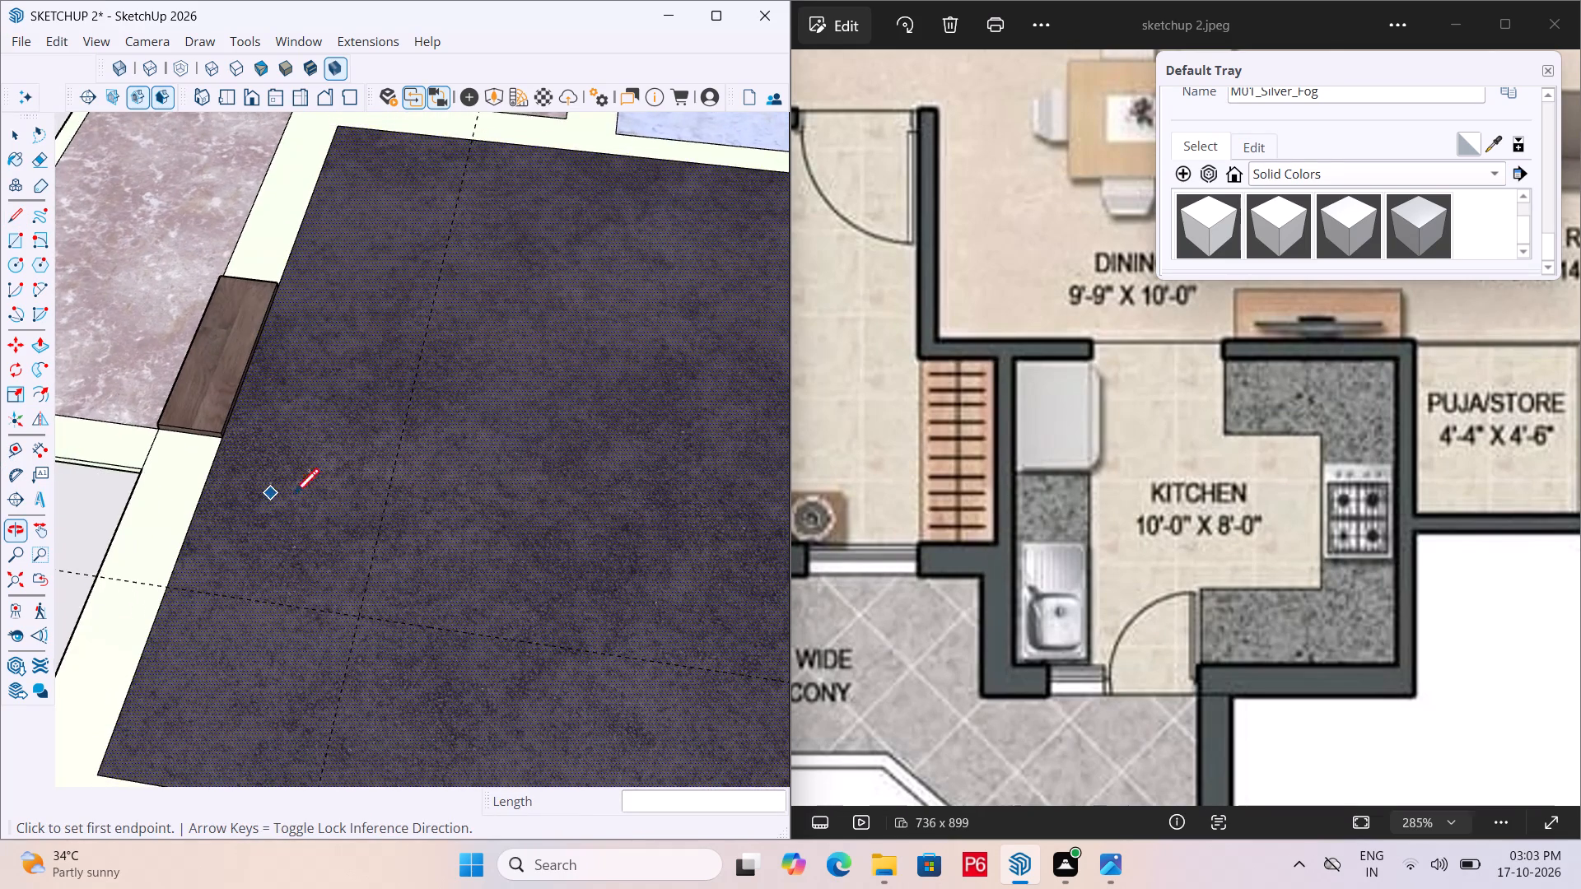
# Outline the L-shaped counter with lines: 2' in from the balcony door's corner, along the guide to the intersection, and 6' to the dining-side wall.
pyautogui.scroll(4, 375, 514)
pyautogui.scroll(11, 165, 426)
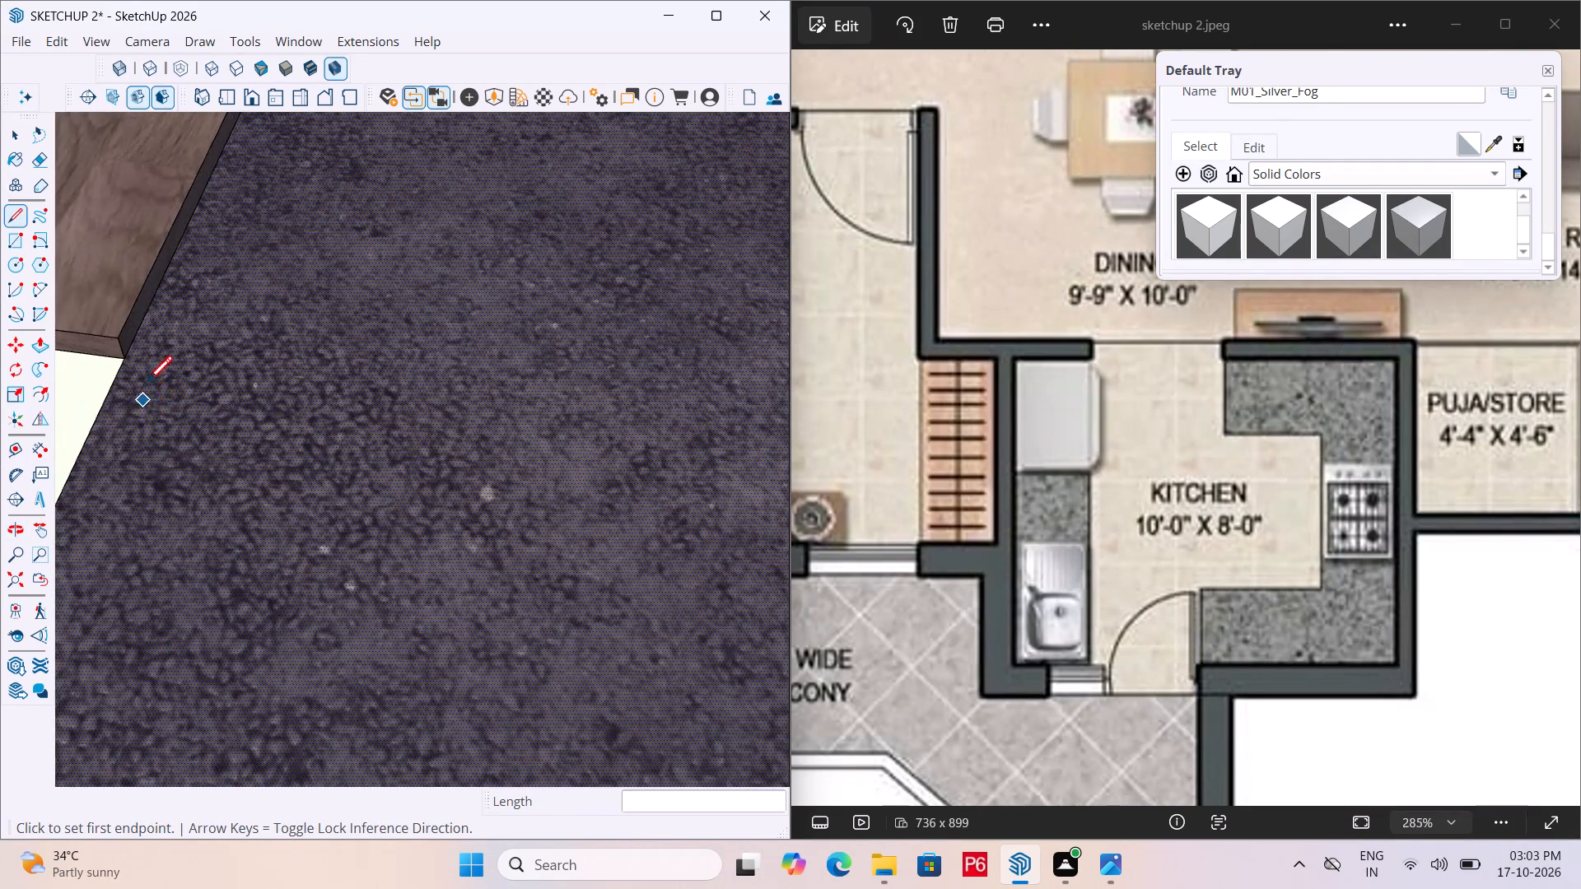
pyautogui.scroll(4, 147, 384)
pyautogui.moveTo(110, 353); pyautogui.dragTo(143, 351)
pyautogui.scroll(-3, 271, 395)
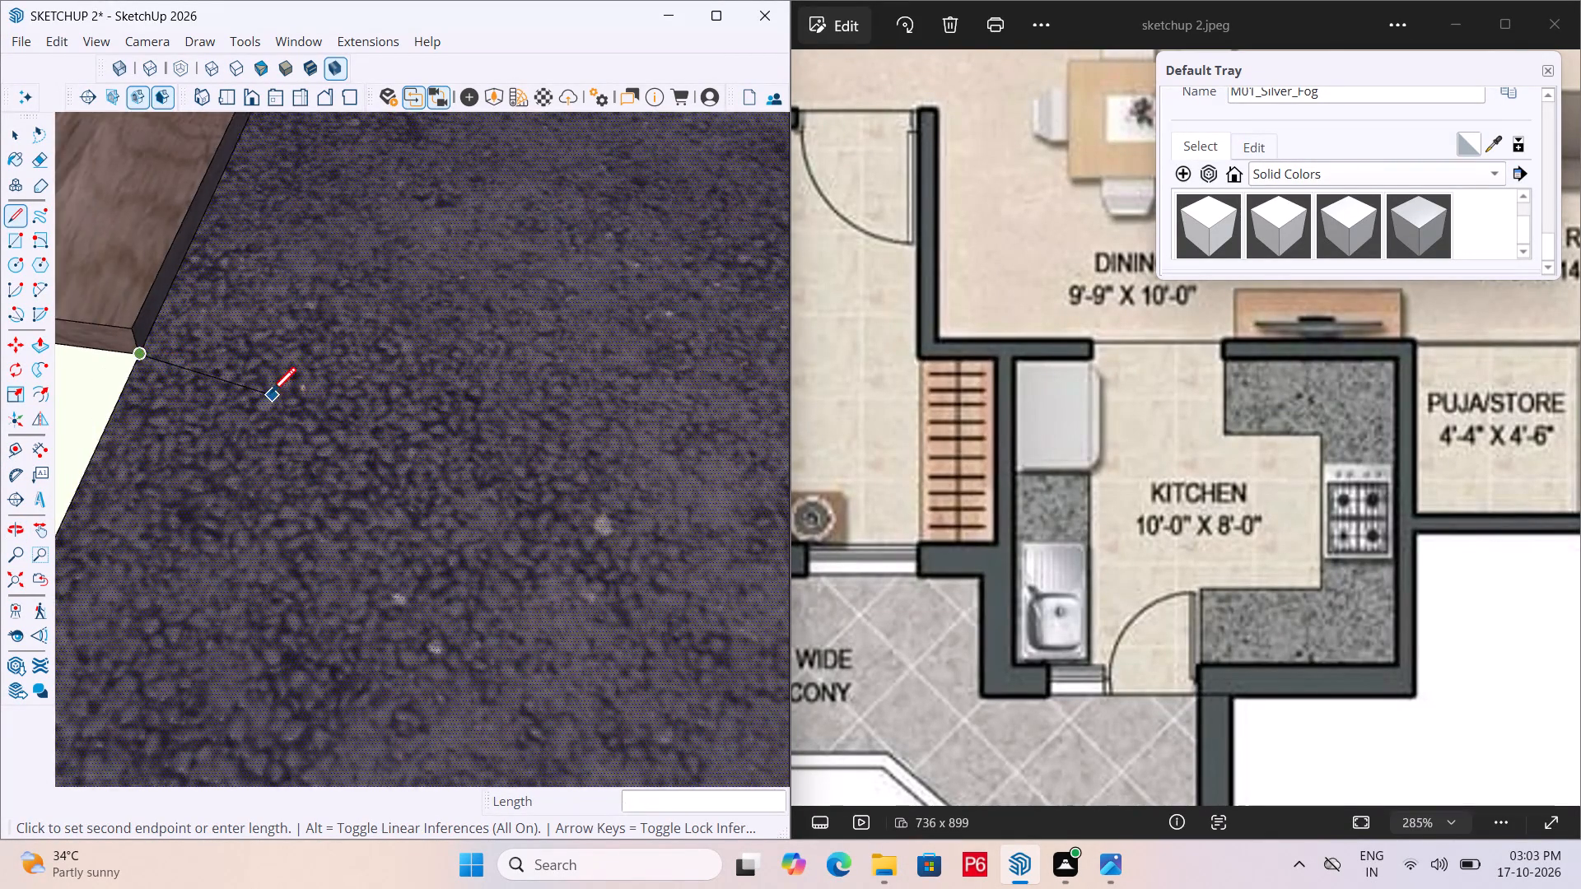
pyautogui.scroll(-13, 271, 395)
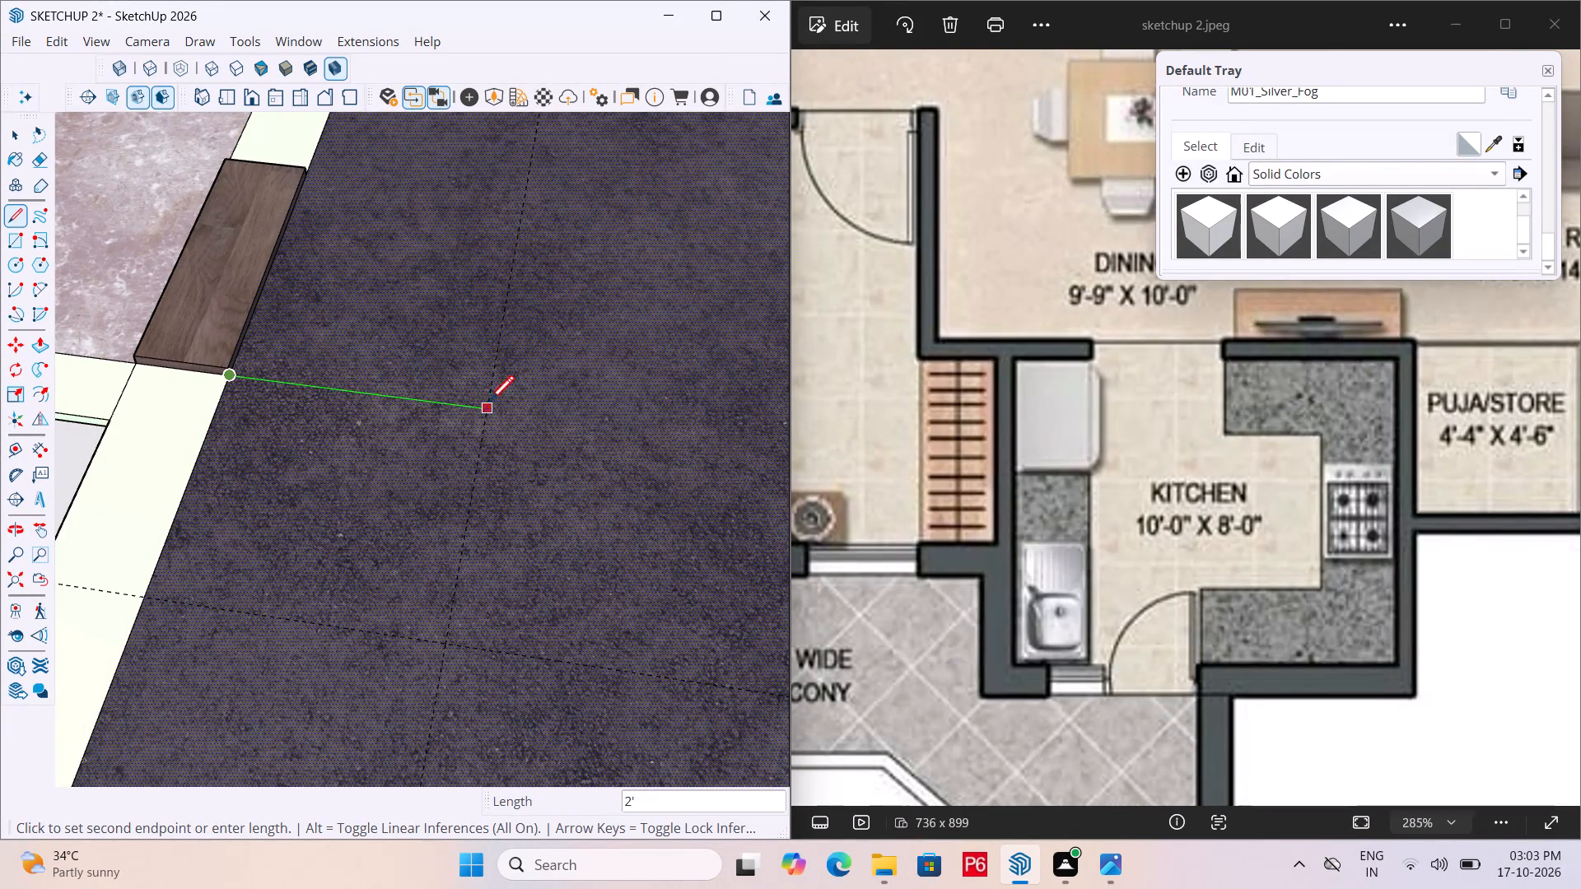
pyautogui.click(490, 407)
pyautogui.scroll(-5, 441, 455)
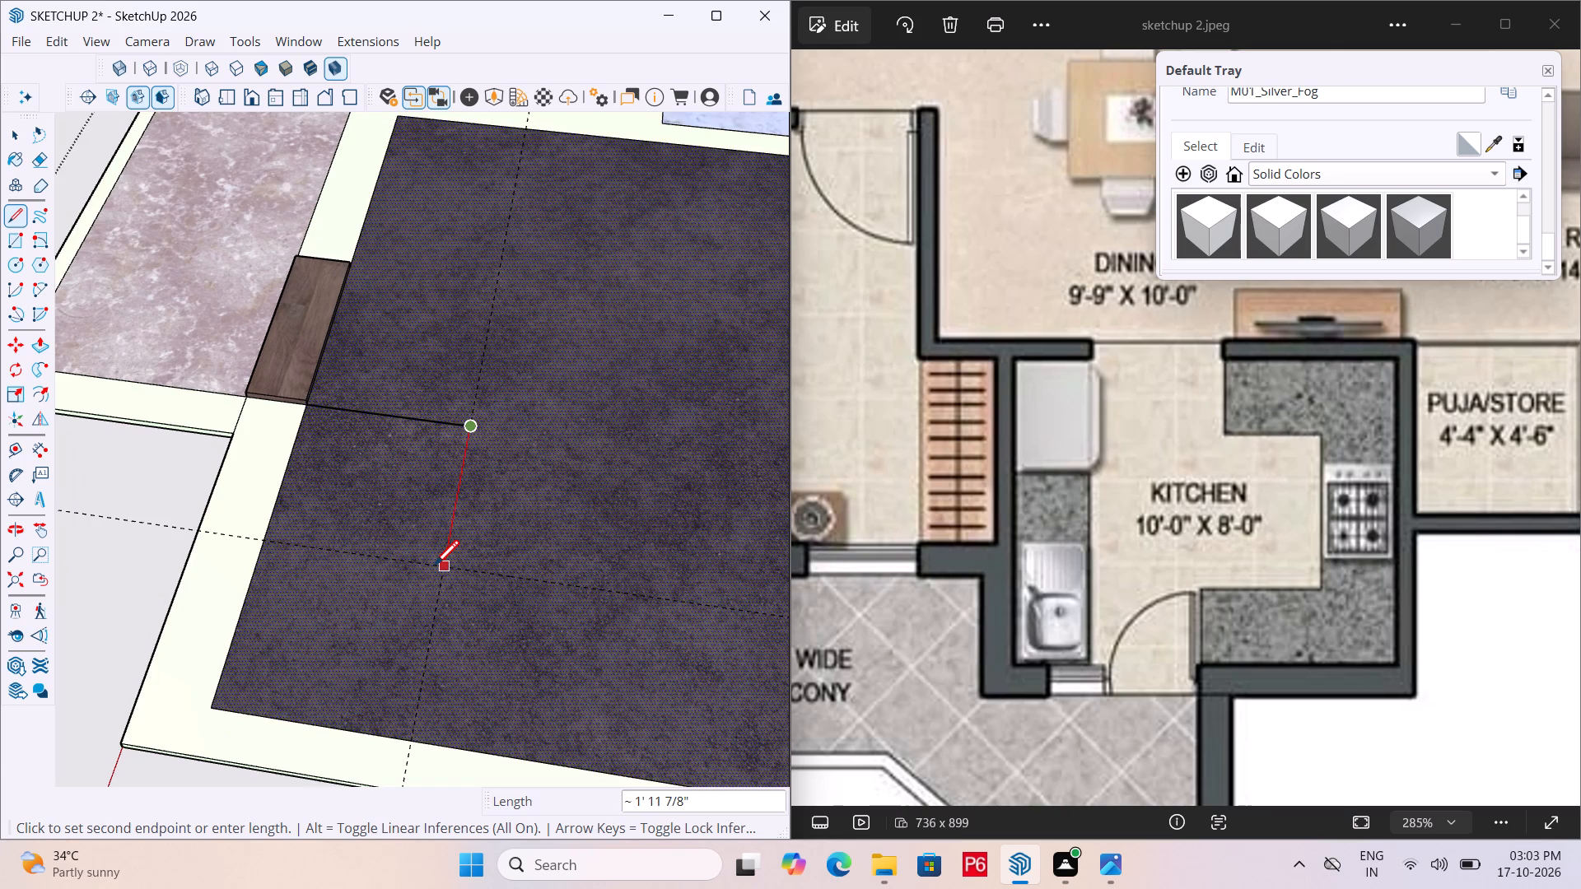
pyautogui.click(446, 563)
pyautogui.scroll(-5, 267, 470)
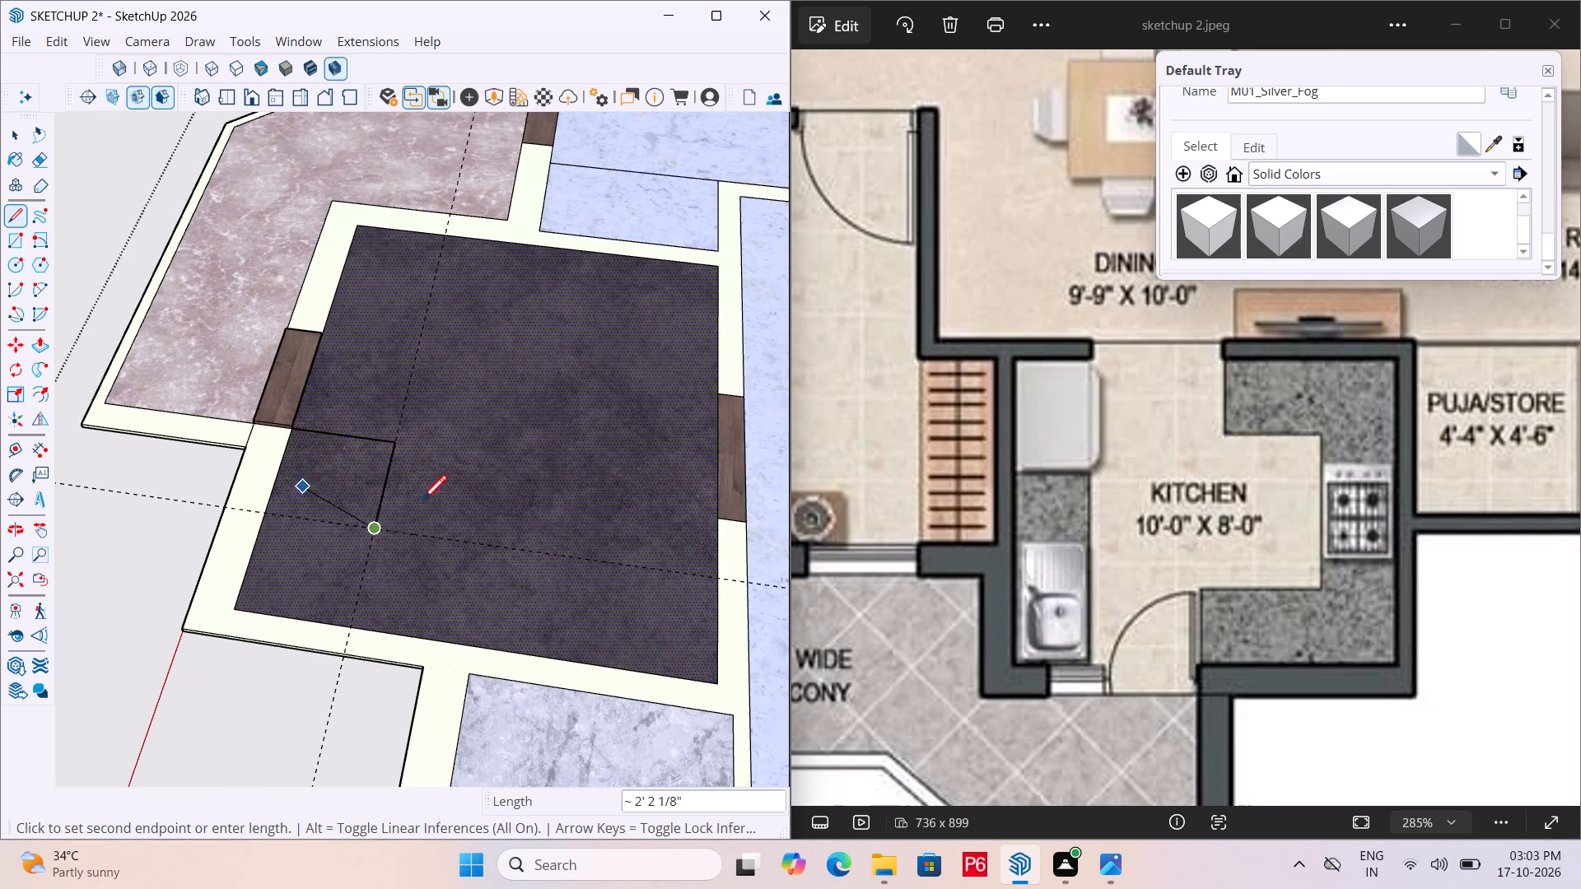
pyautogui.click(718, 584)
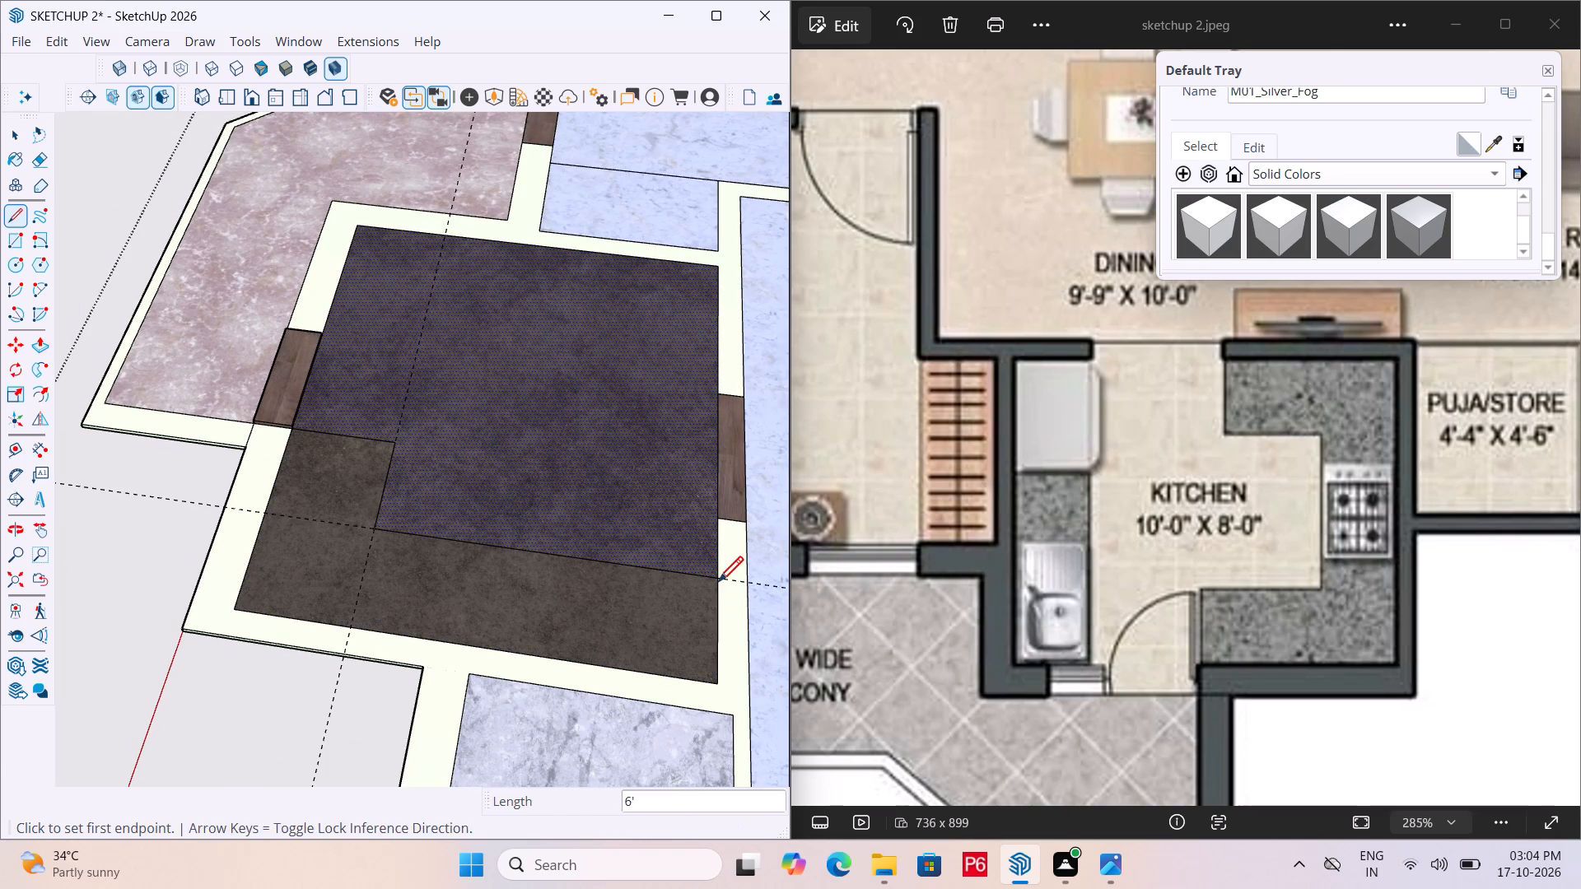
pyautogui.press('space')
# Add a guide 2' in from the kitchen floor's edge on the fridge-and-sink side.
pyautogui.scroll(-4, 380, 564)
pyautogui.moveTo(281, 556); pyautogui.dragTo(647, 598, button='middle')
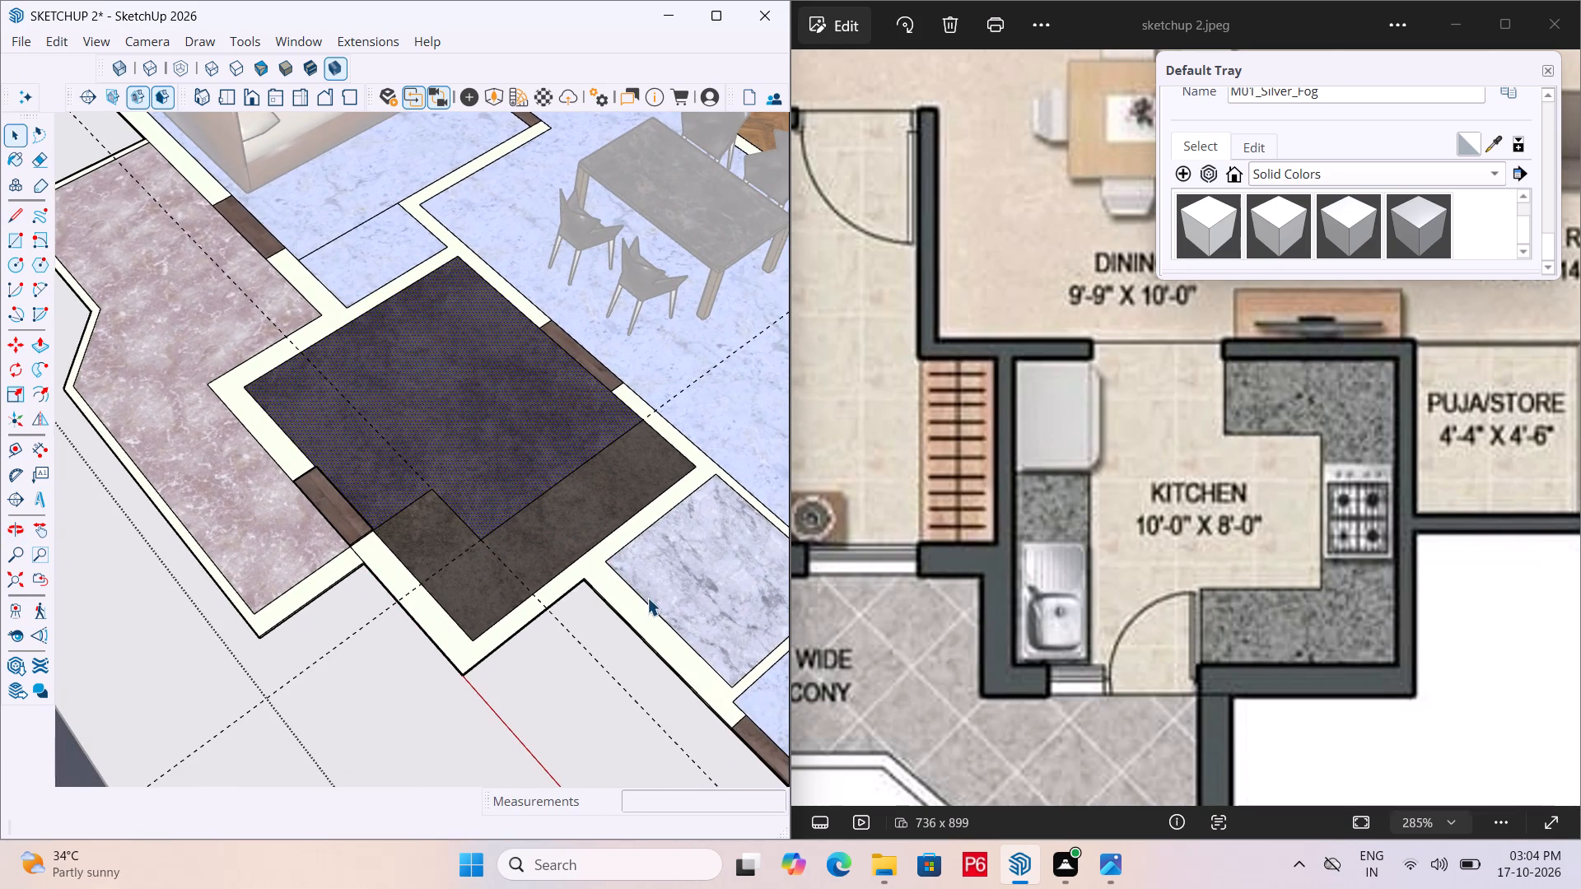
pyautogui.moveTo(295, 523); pyautogui.dragTo(407, 528, button='middle')
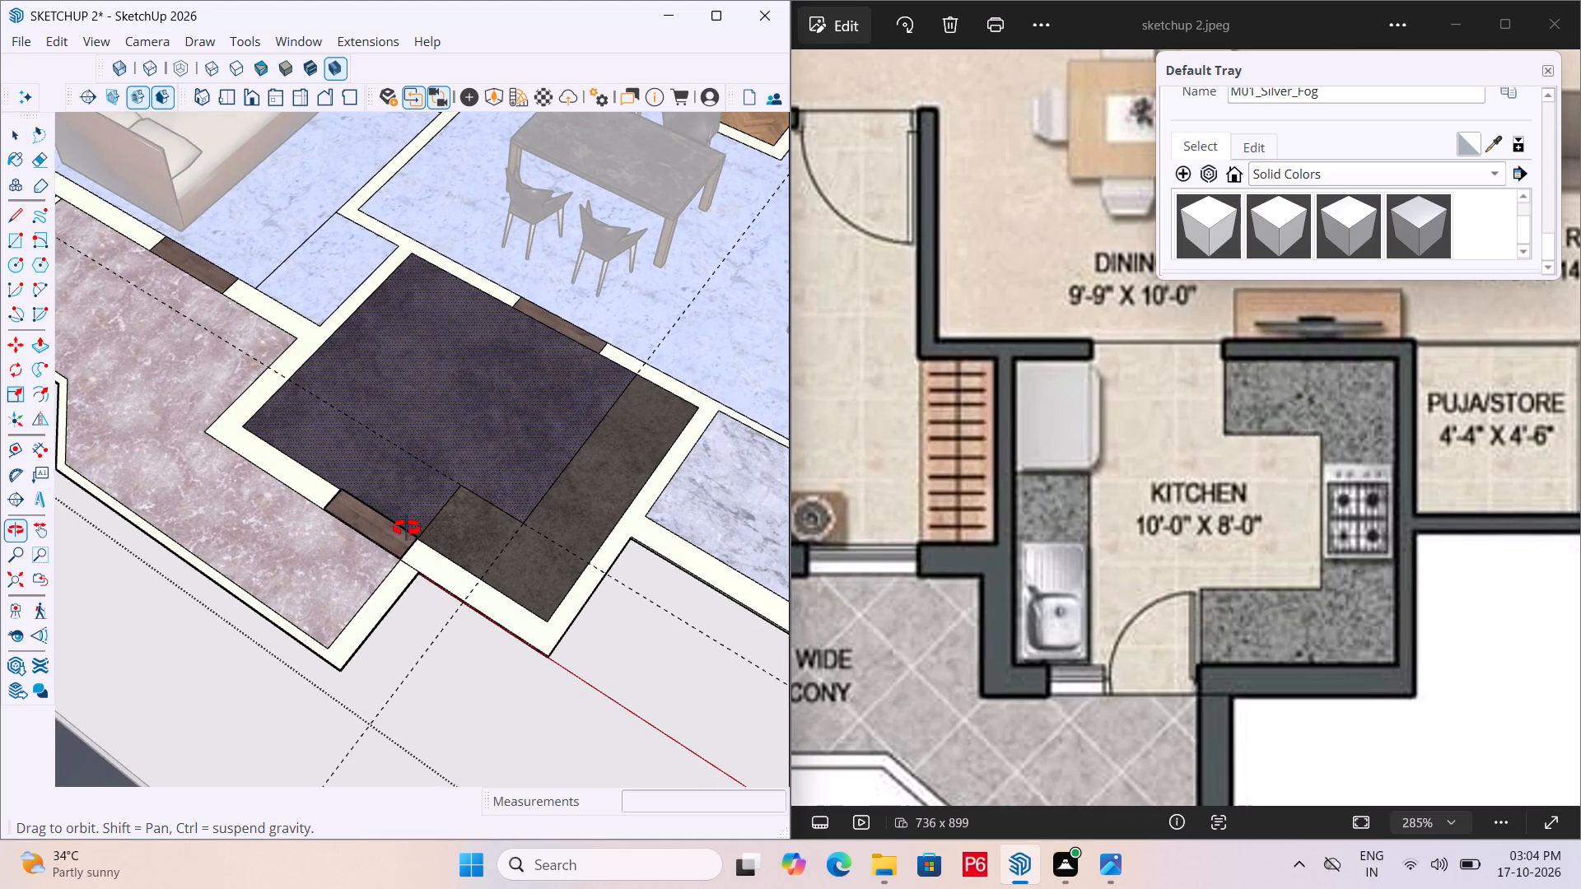
pyautogui.moveTo(407, 528); pyautogui.dragTo(289, 540, button='middle')
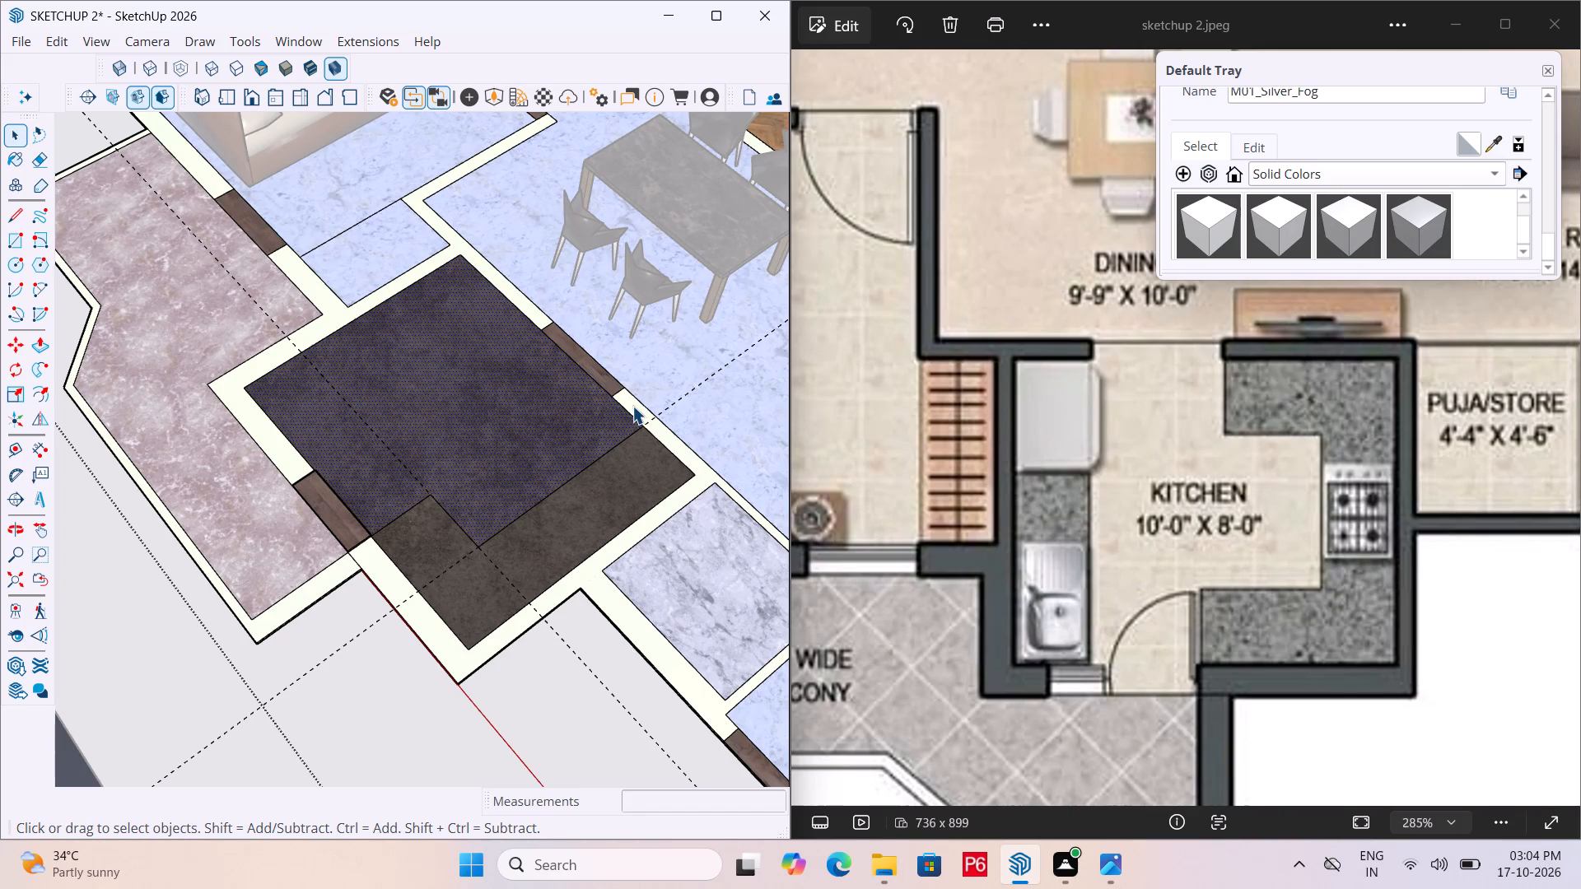
pyautogui.scroll(5, 383, 310)
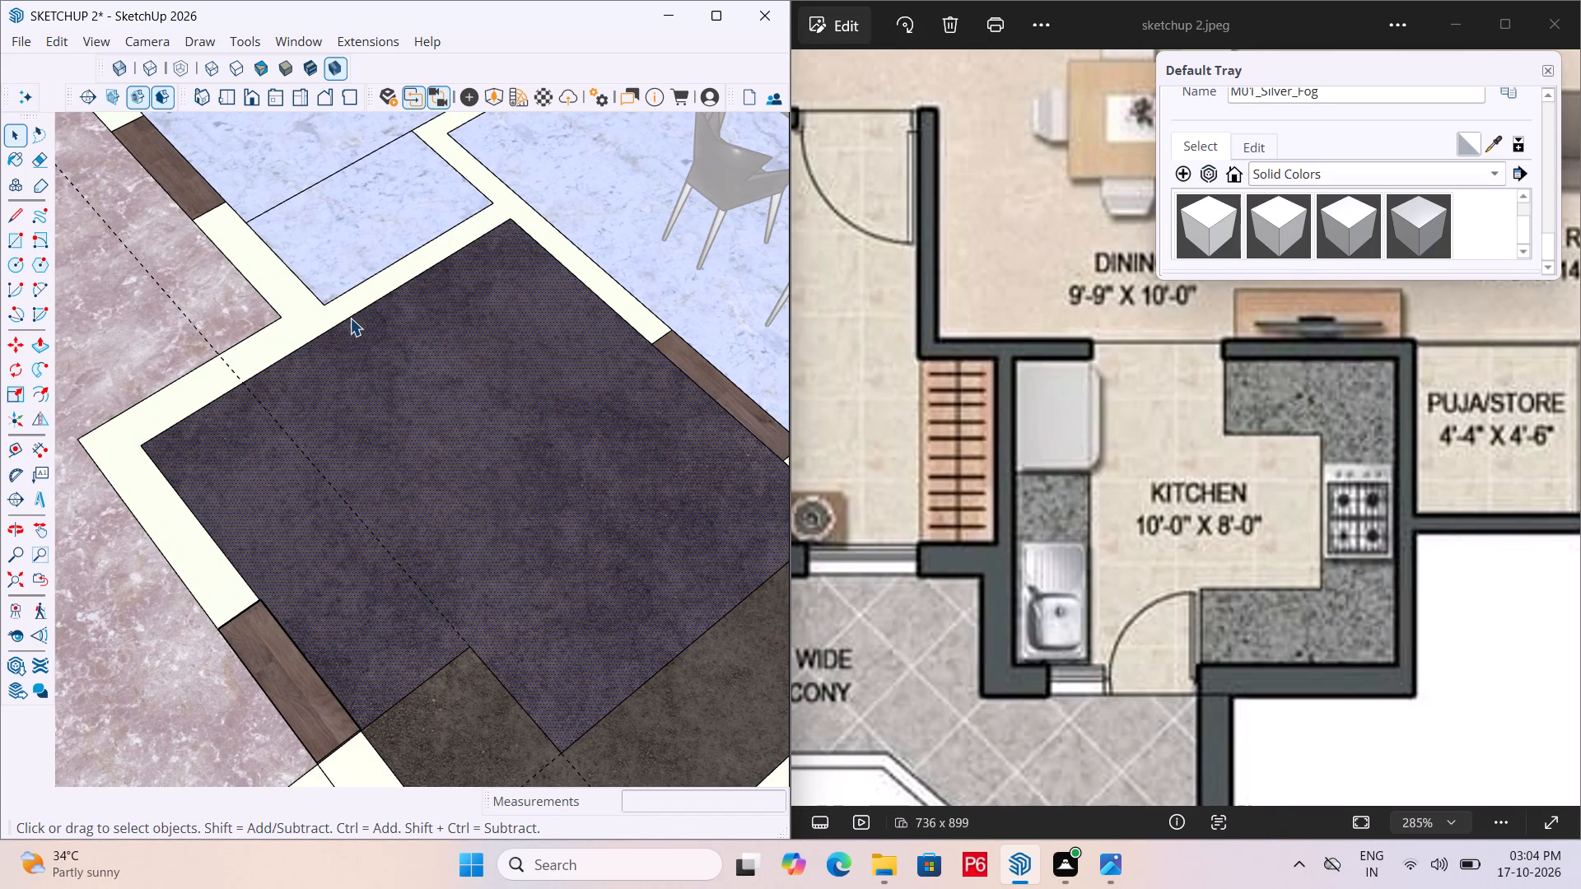
pyautogui.press('t')
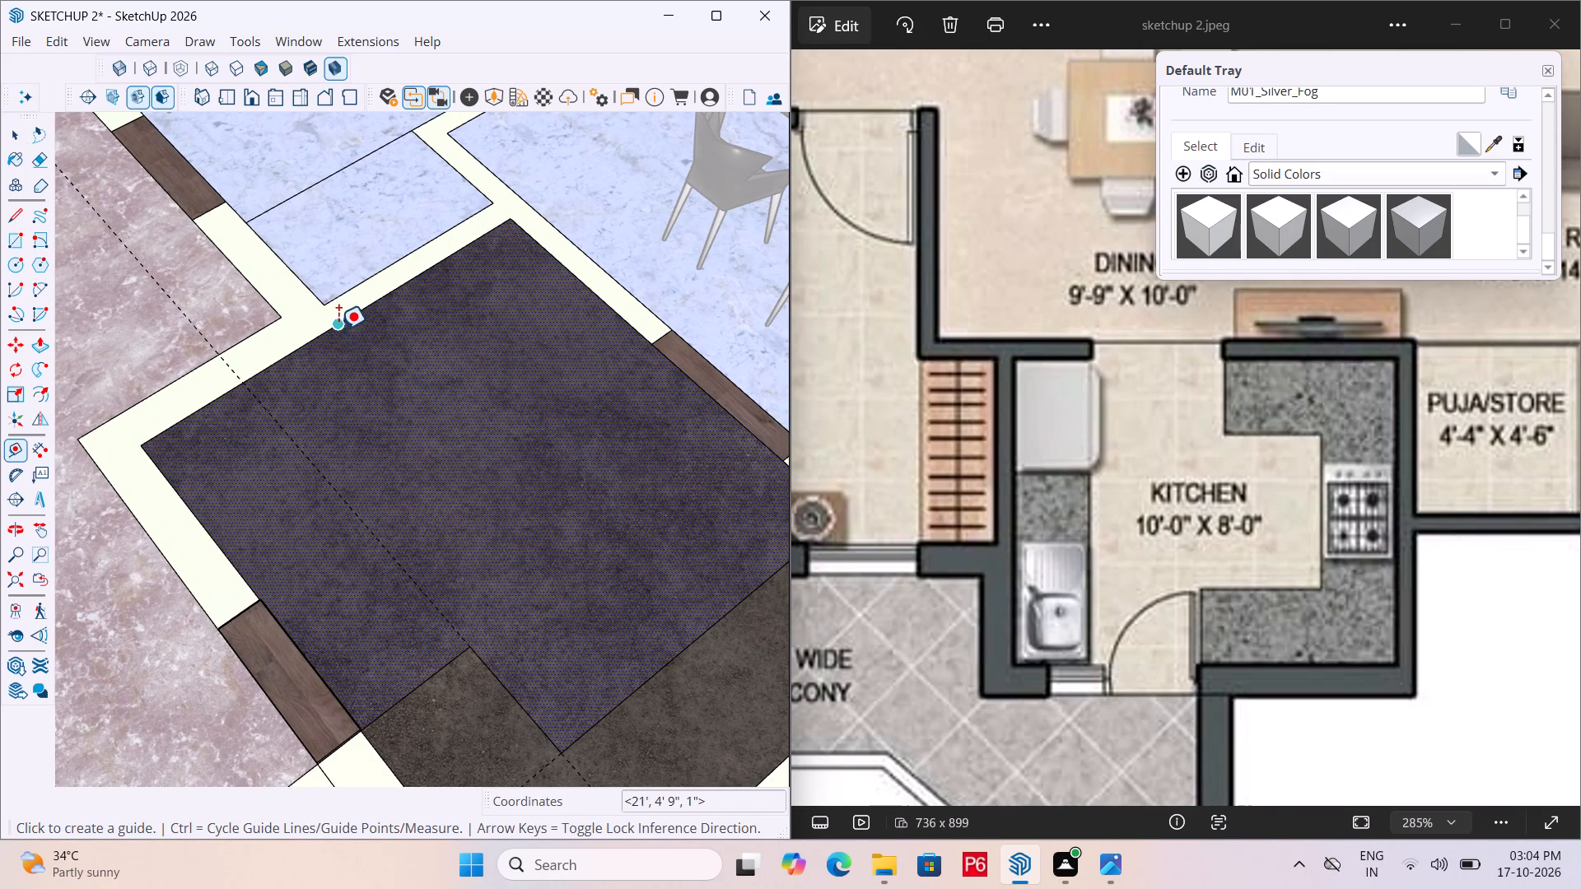
pyautogui.click(357, 315)
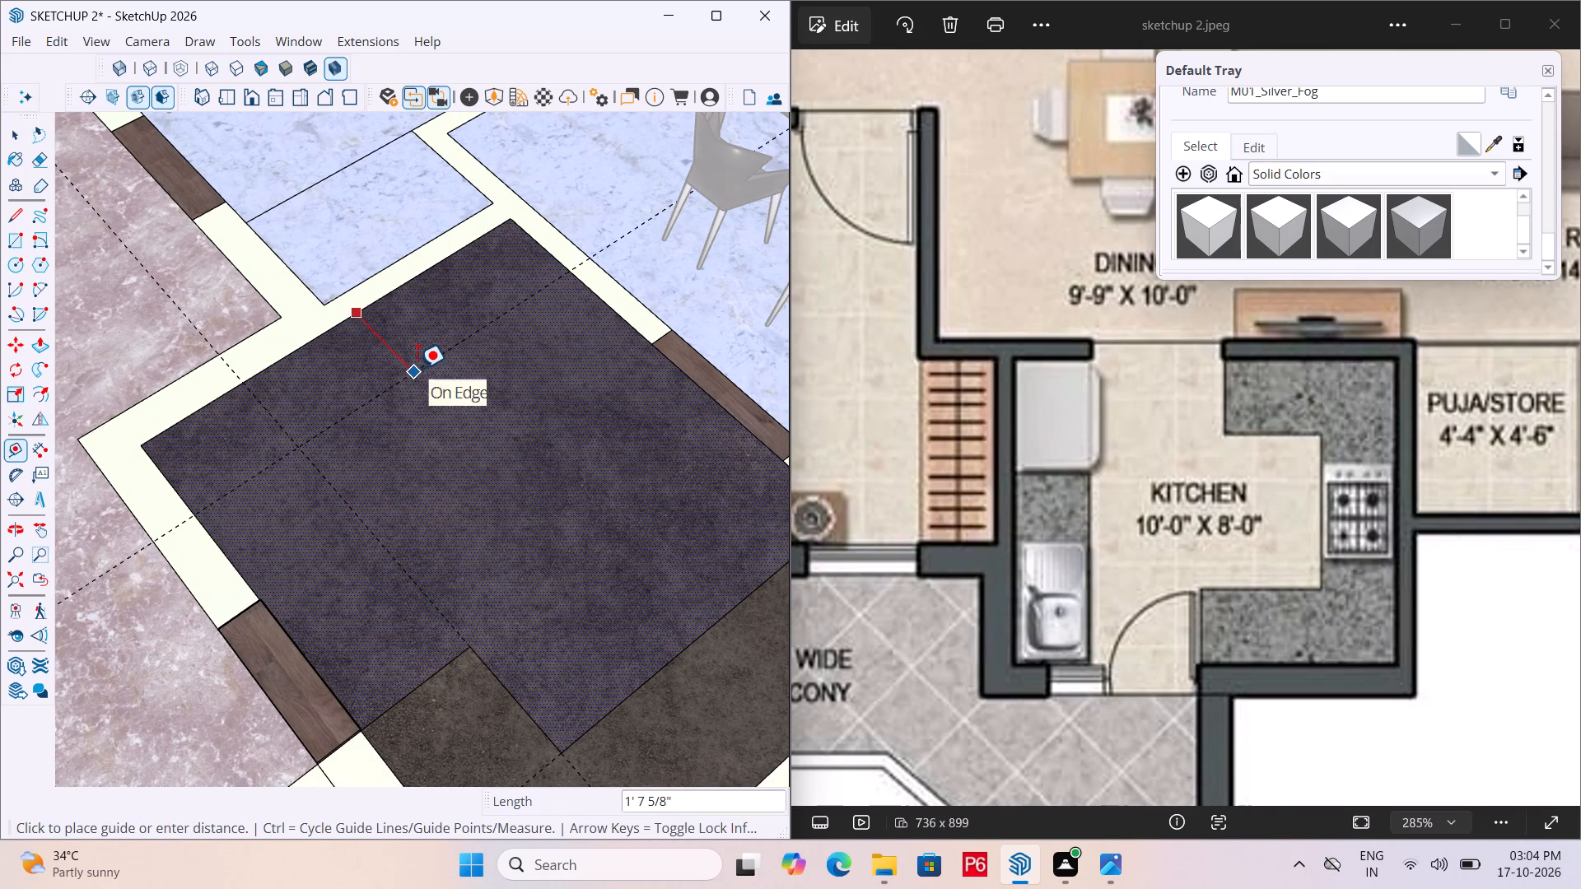
pyautogui.write("2'")
pyautogui.press('Return')
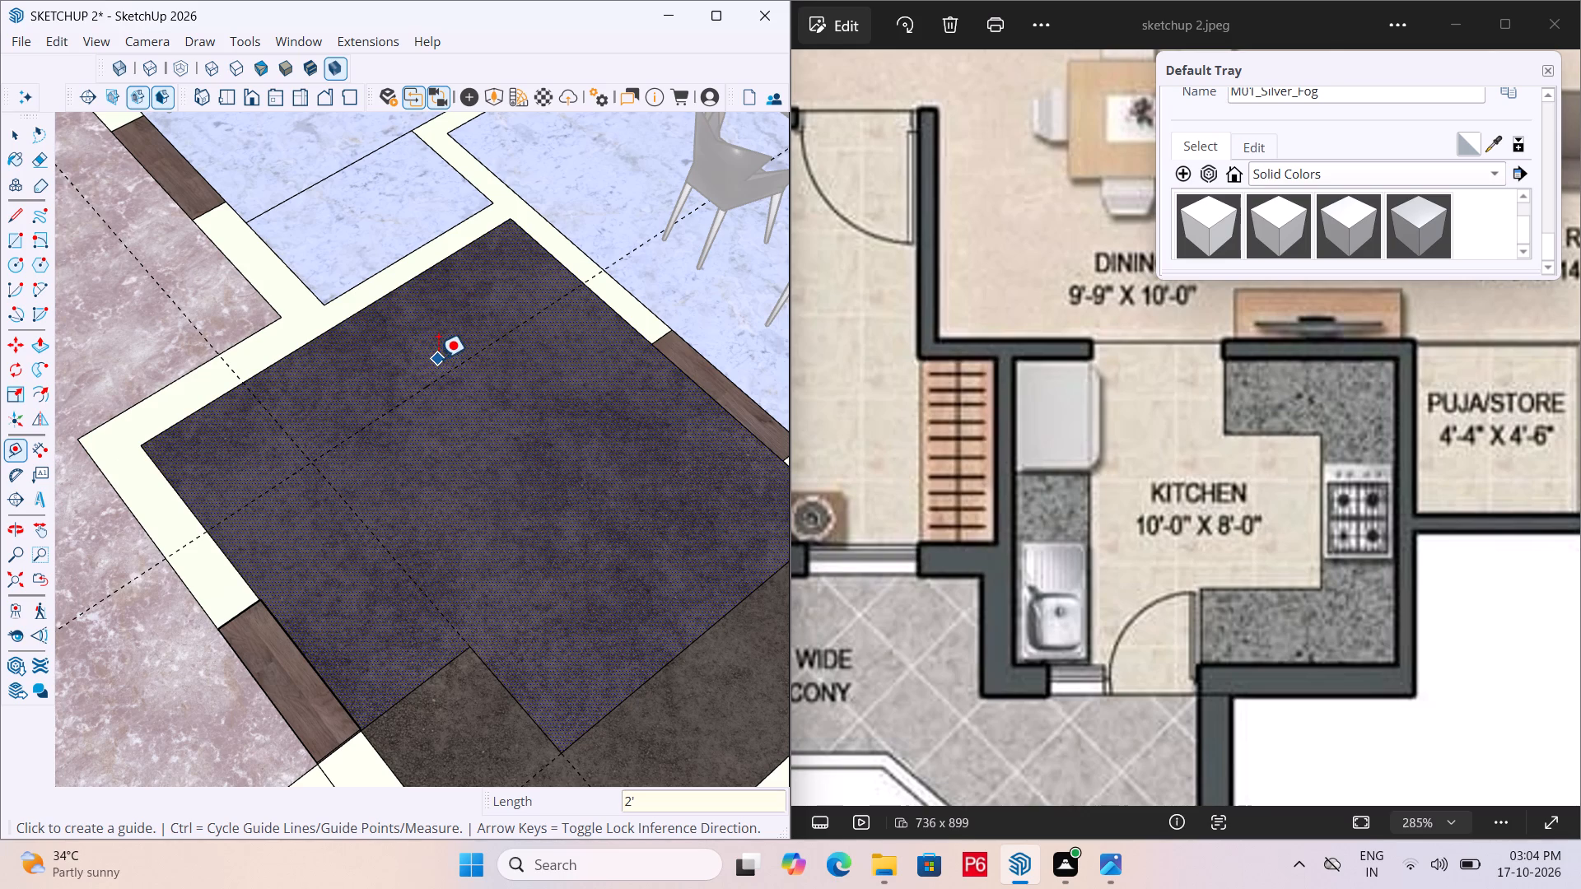
# Draw an 8' line along the new guide across the kitchen floor to outline the fridge-and-sink counter strip.
pyautogui.press('space')
pyautogui.press('l')
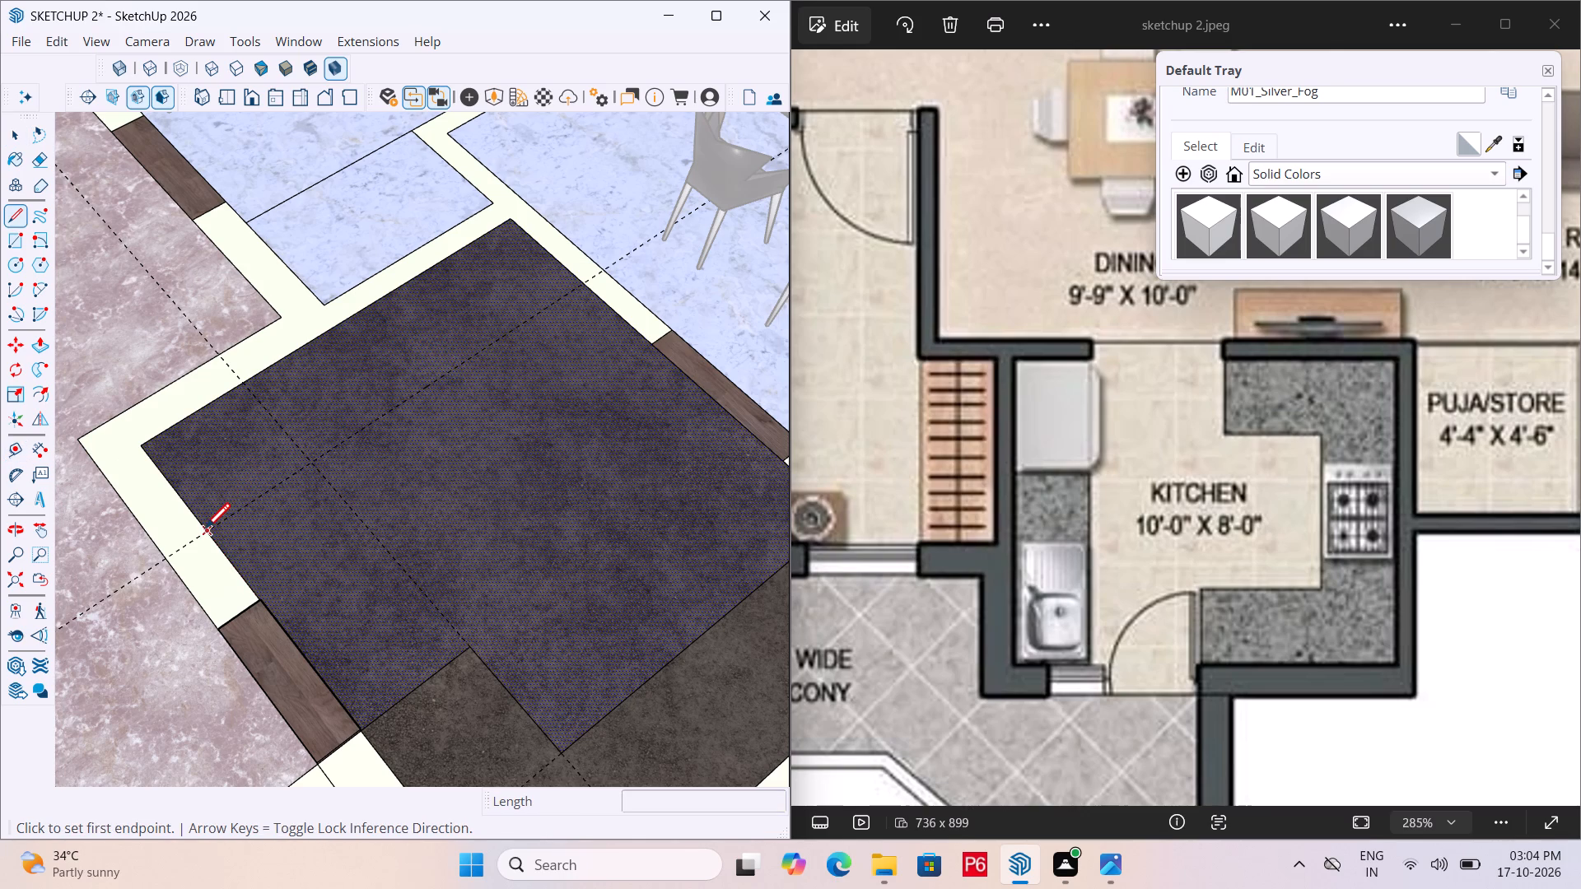
pyautogui.click(205, 531)
pyautogui.click(581, 289)
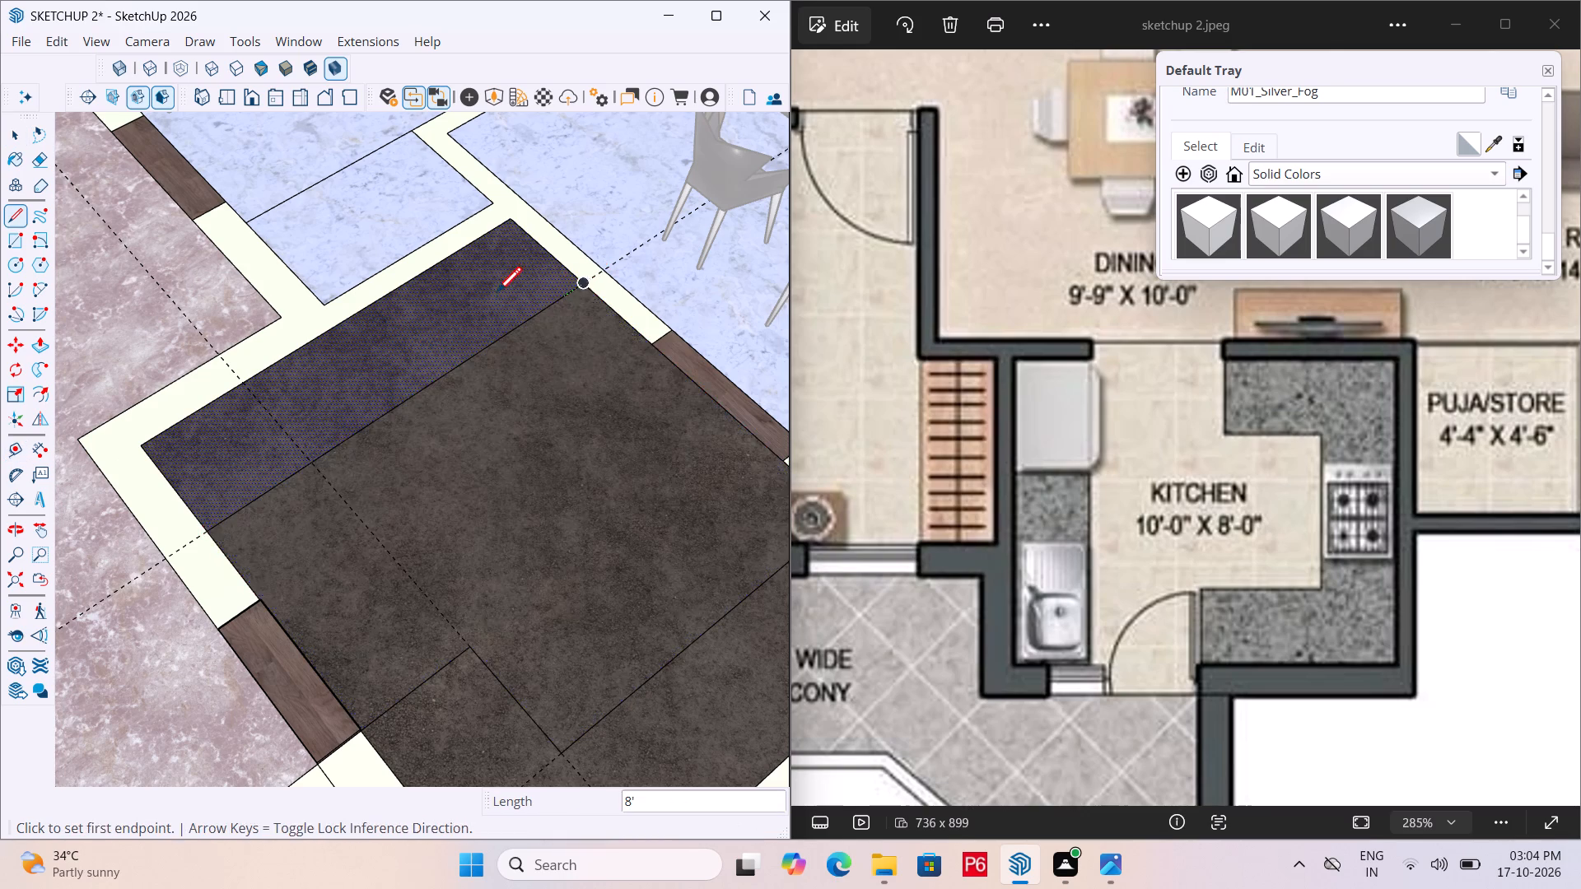
pyautogui.press('space')
# Erase the three construction guides crossing the kitchen floor.
pyautogui.scroll(-12, 459, 305)
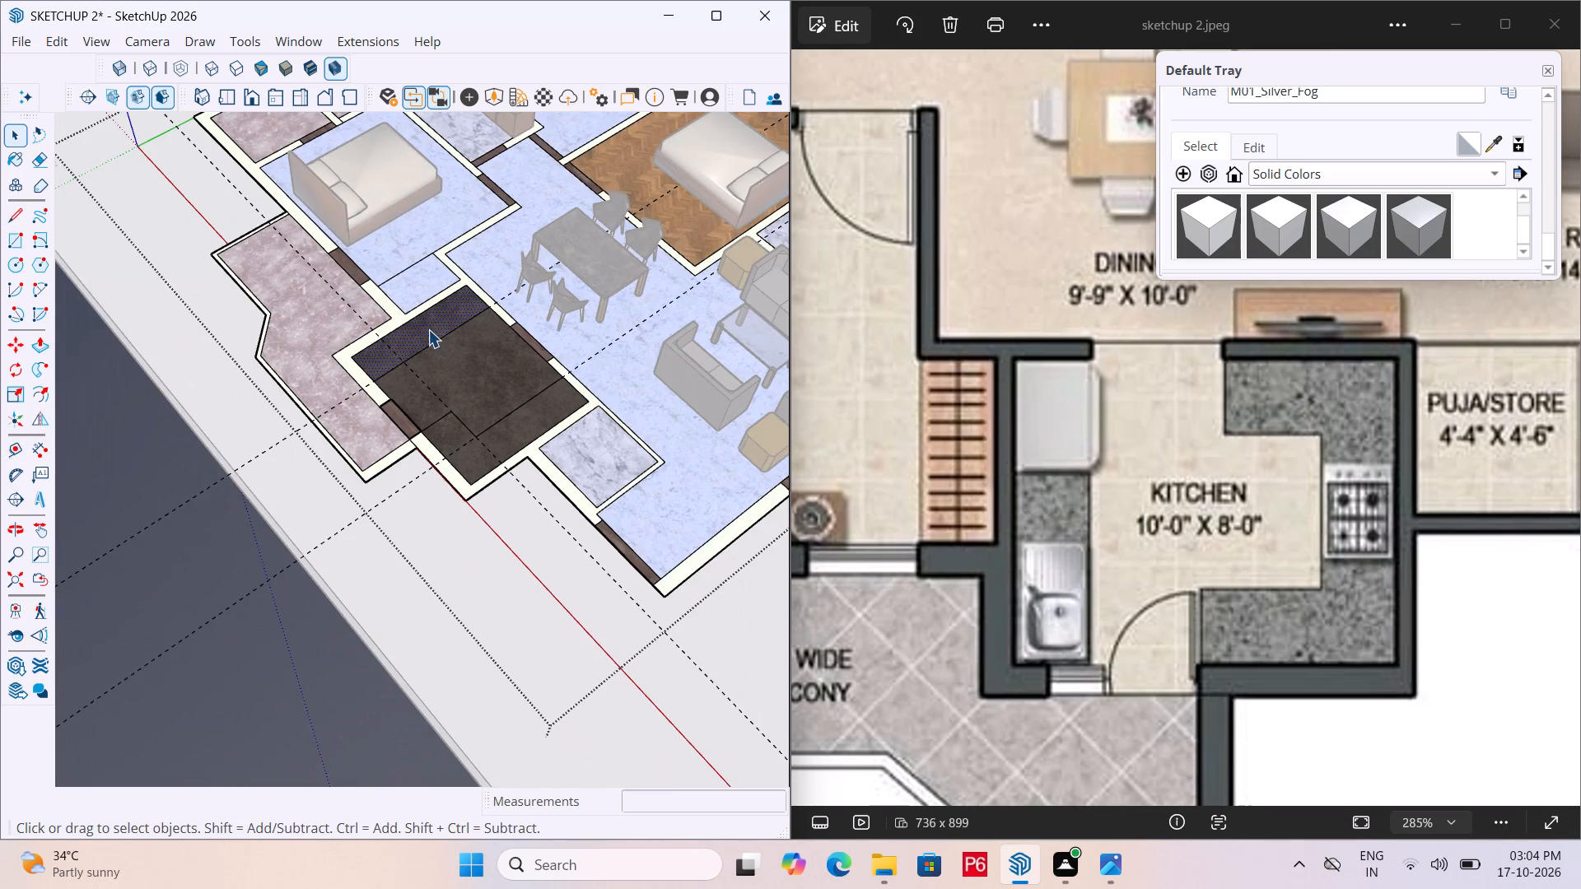
pyautogui.press('e')
pyautogui.moveTo(162, 504); pyautogui.dragTo(256, 643)
pyautogui.moveTo(257, 640); pyautogui.dragTo(259, 628)
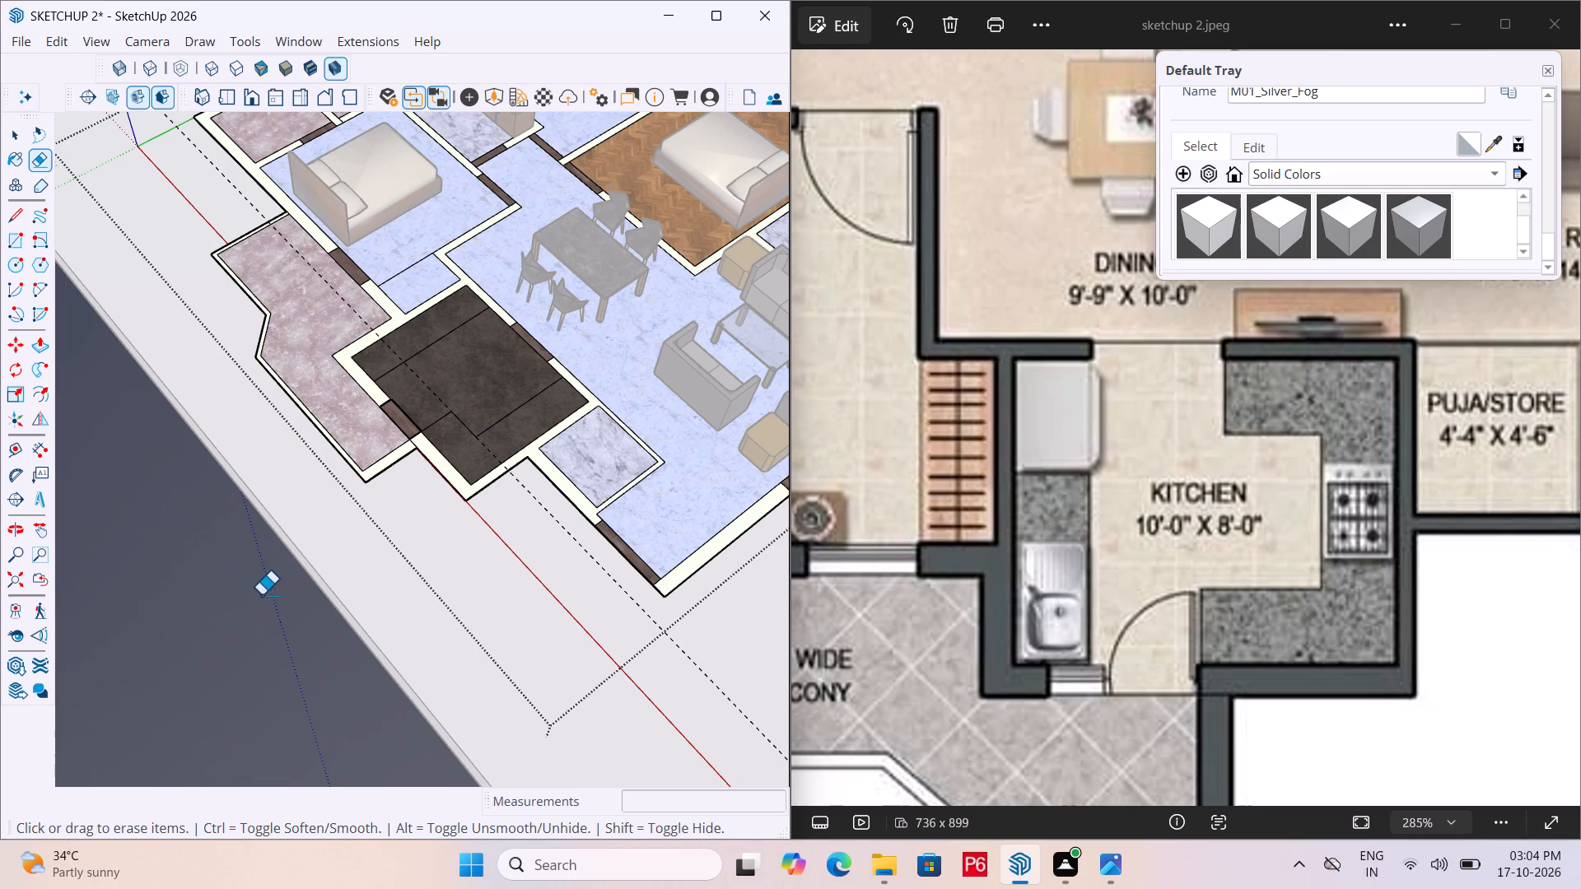
pyautogui.moveTo(554, 528); pyautogui.dragTo(562, 520)
pyautogui.click(563, 517)
# Save the model.
pyautogui.scroll(-4, 357, 505)
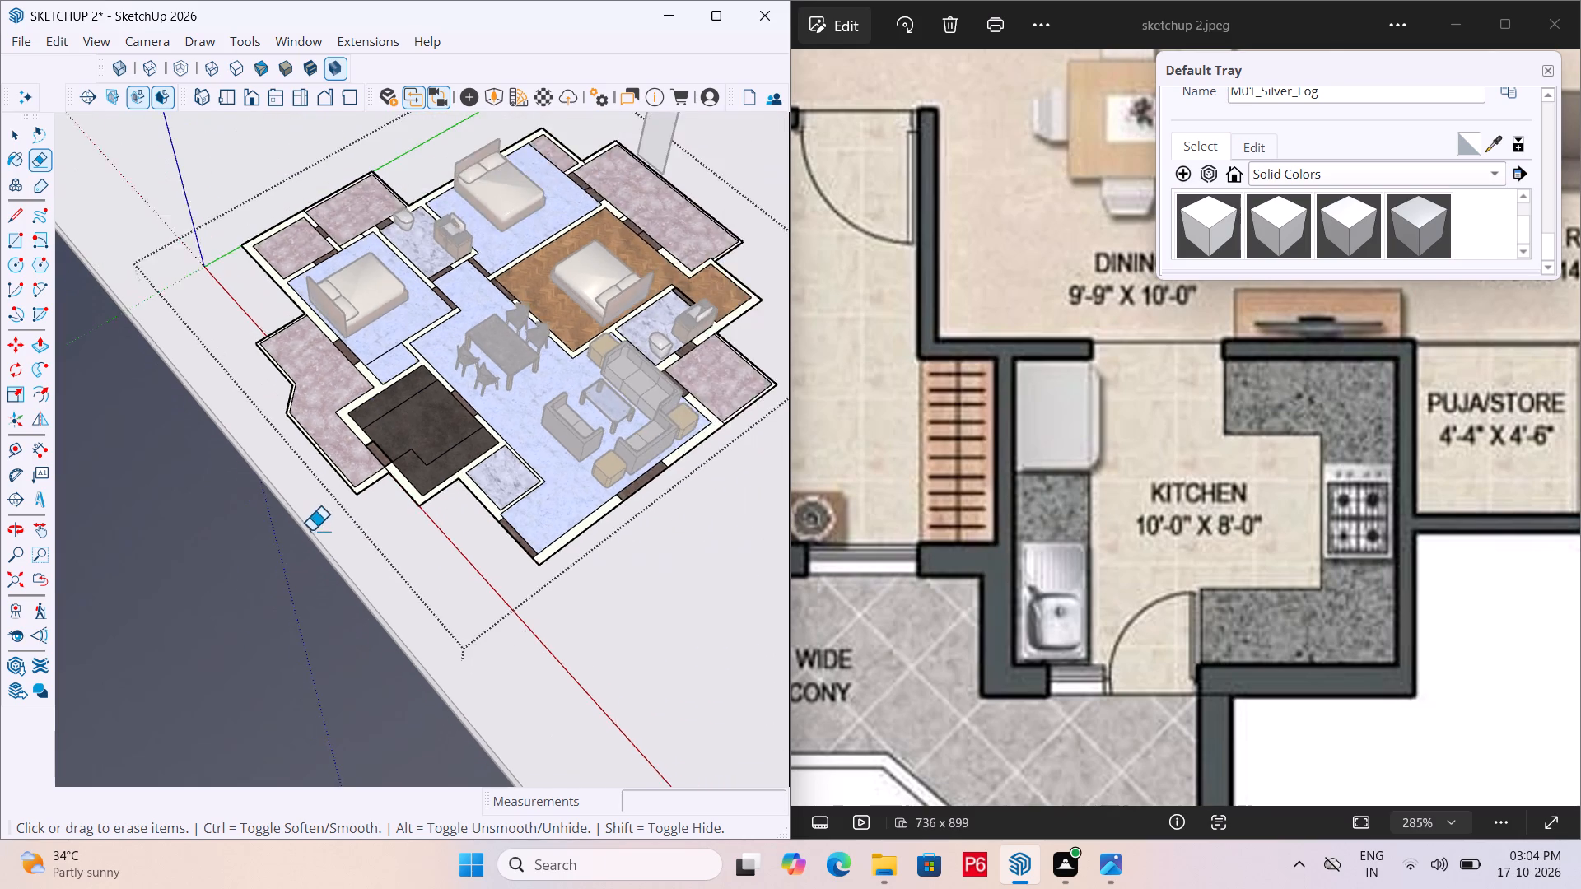
pyautogui.scroll(-7, 311, 531)
pyautogui.hotkey('ctrl', 's')
pyautogui.hotkey('ctrl', 's')
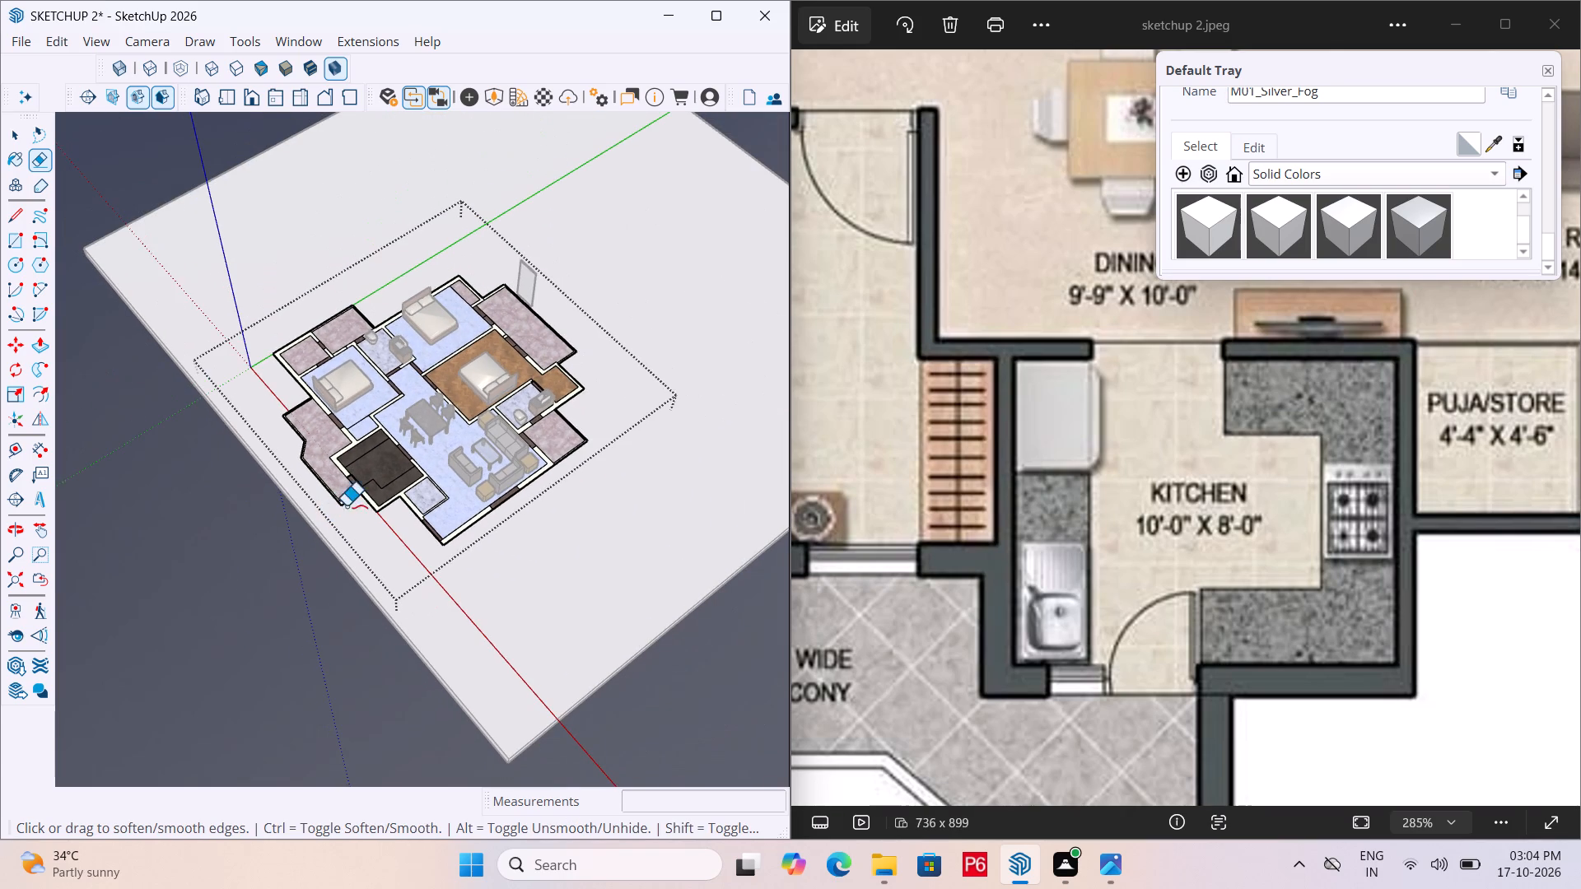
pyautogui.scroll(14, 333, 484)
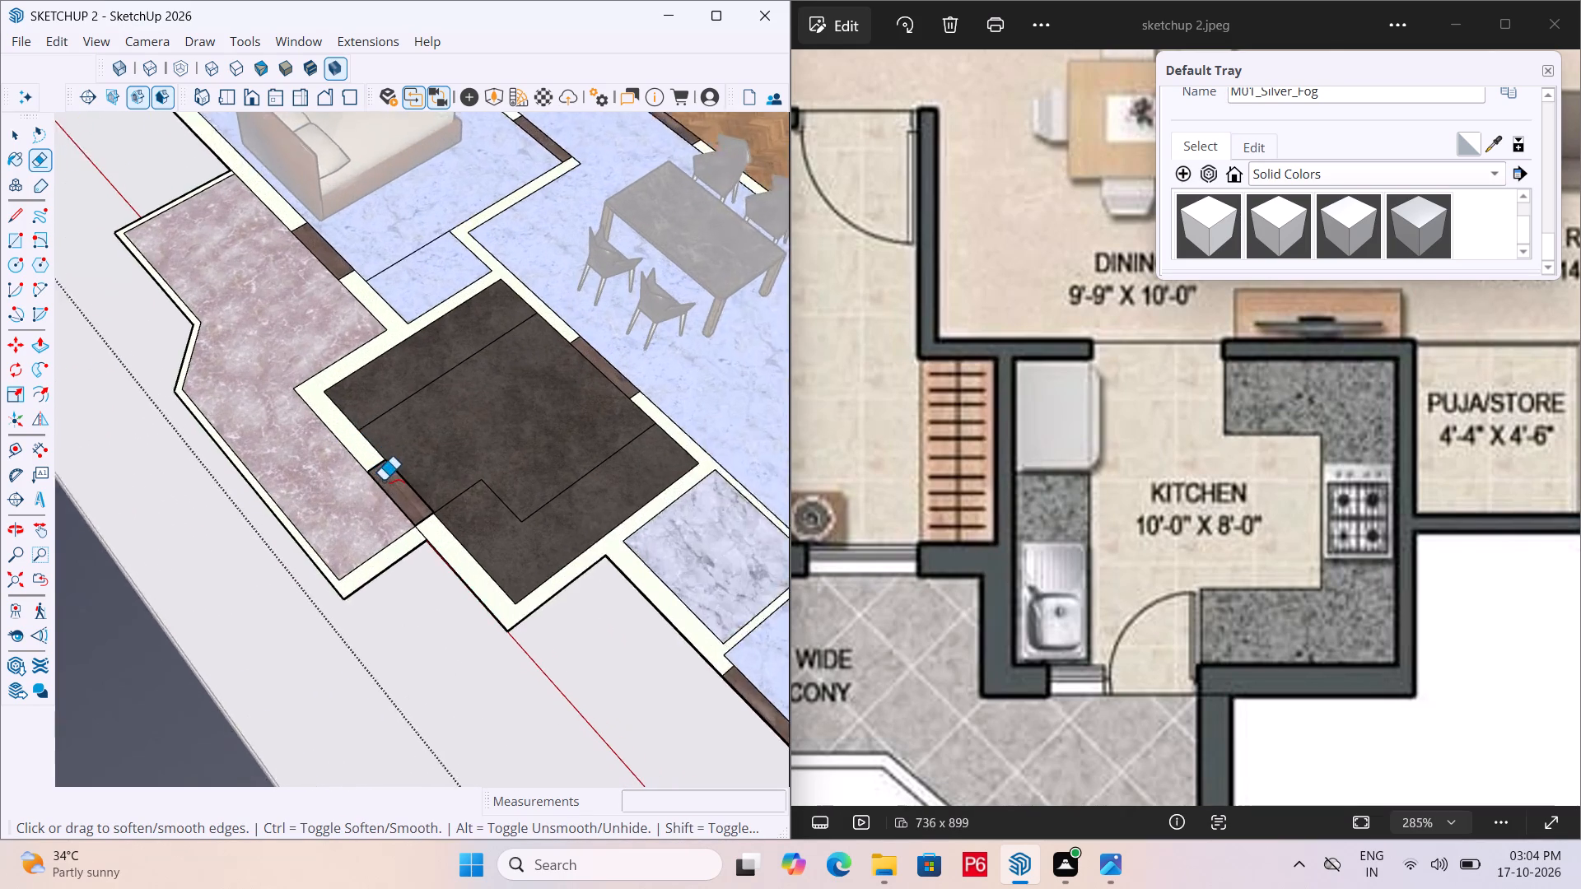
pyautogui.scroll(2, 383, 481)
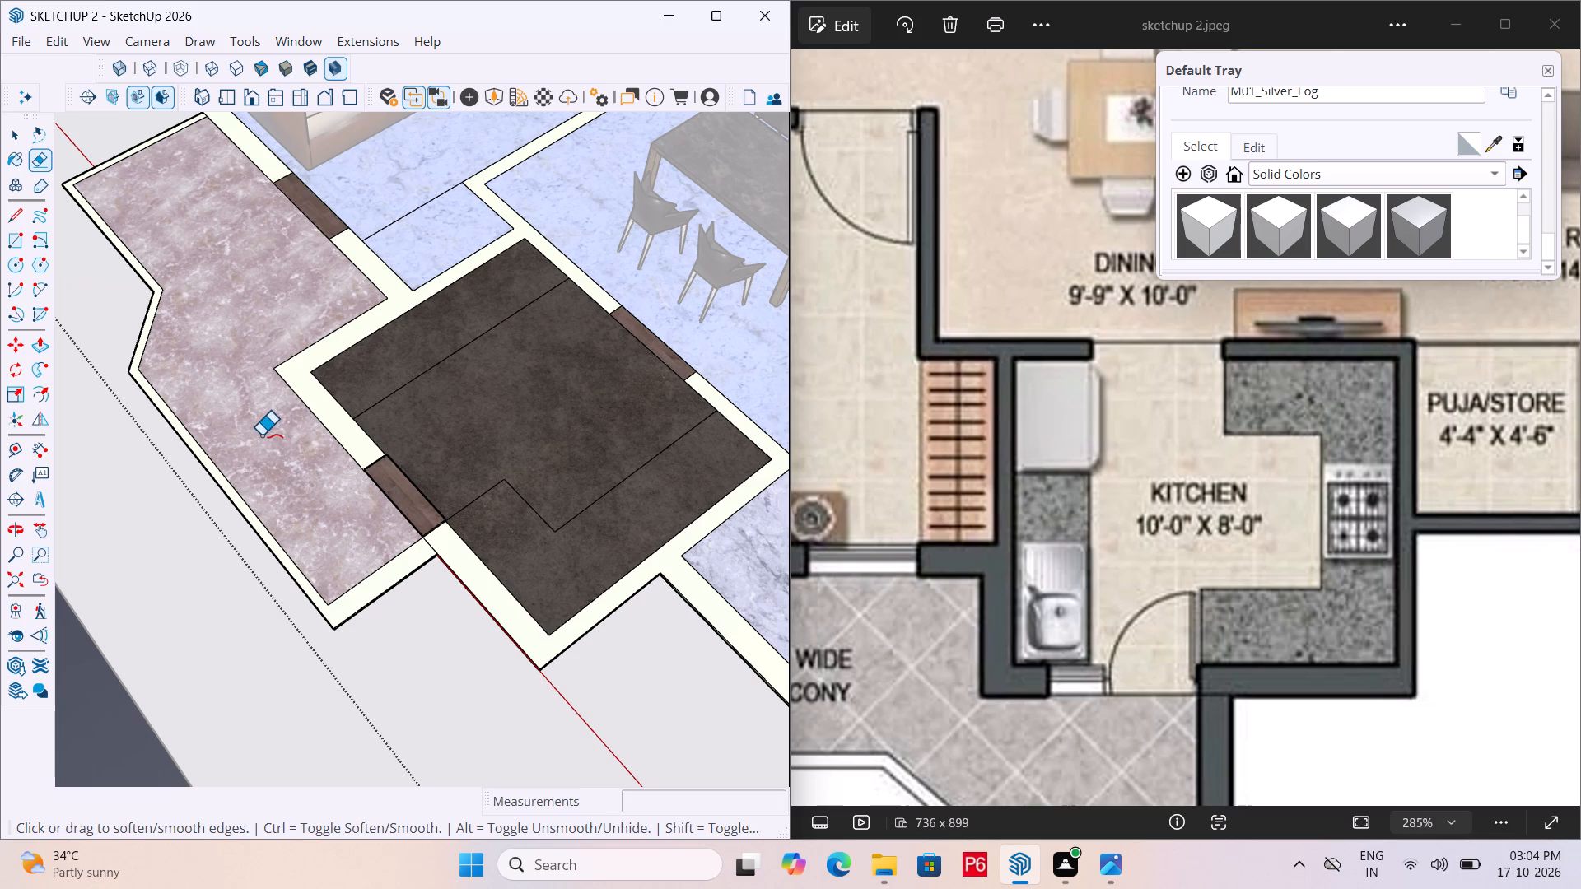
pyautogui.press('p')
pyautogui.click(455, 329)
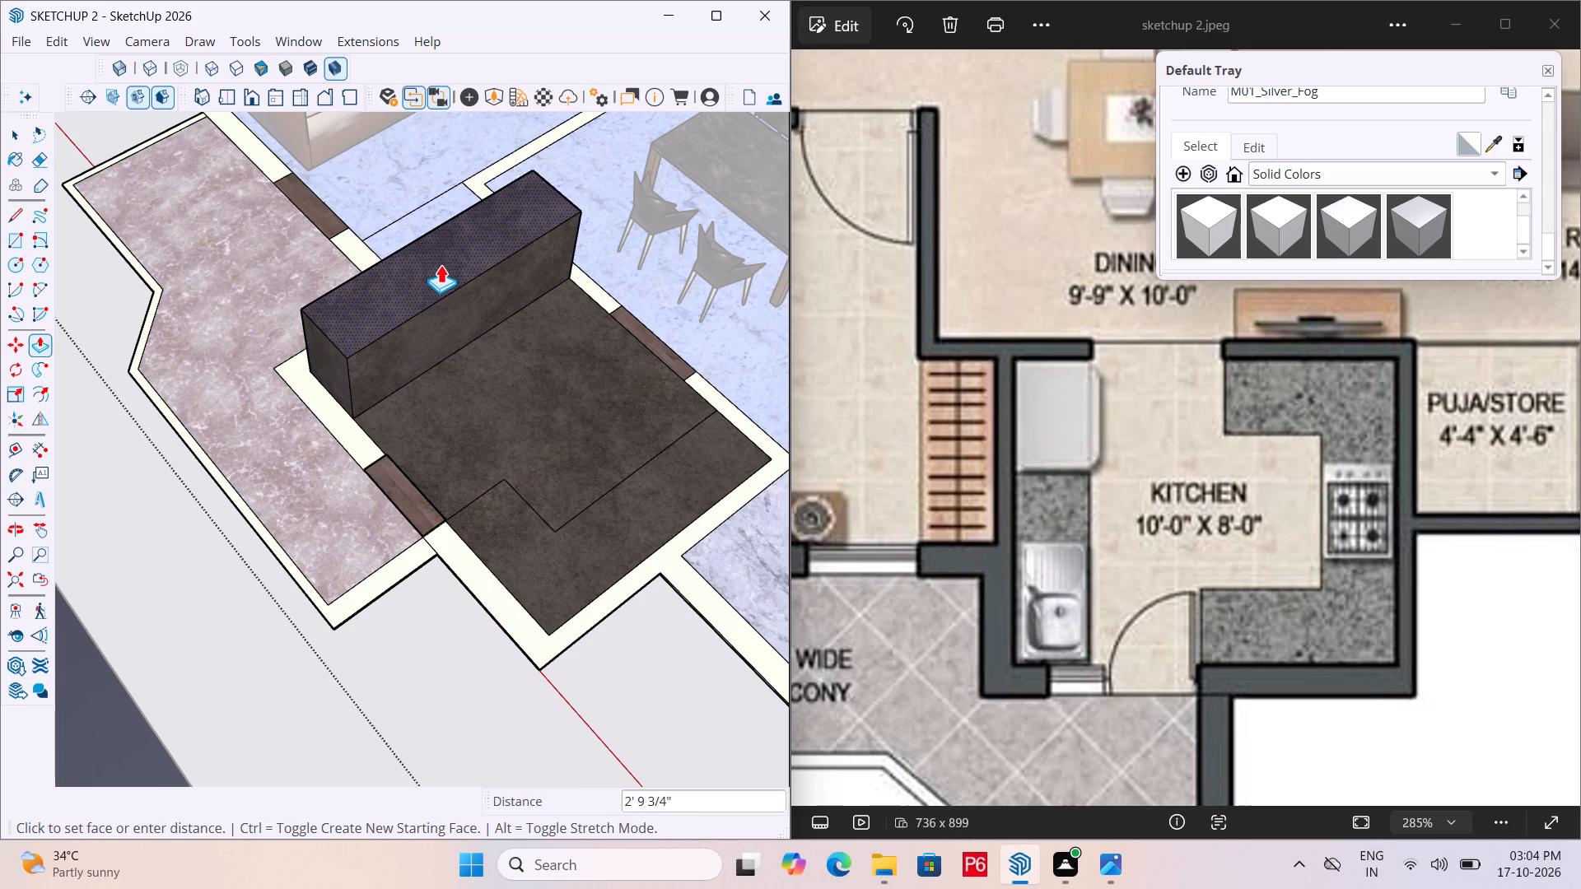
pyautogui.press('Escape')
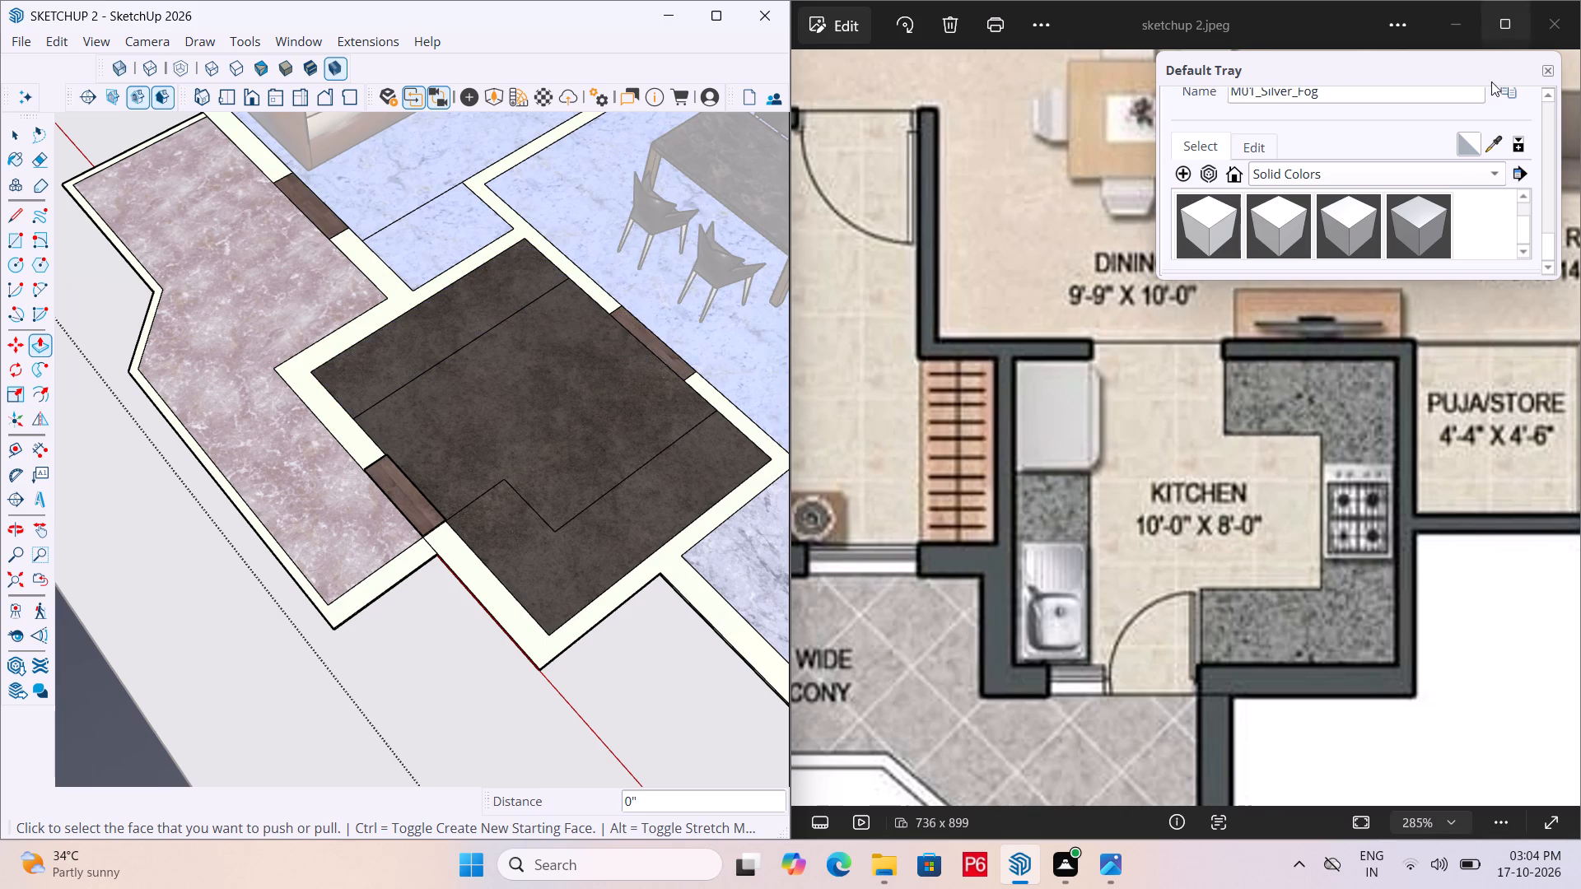
# Browse the Tile, Plaster, Patterns, Metal and Glass material collections for a suitable kitchen material.
pyautogui.scroll(-6, 1341, 186)
pyautogui.scroll(-2, 1473, 172)
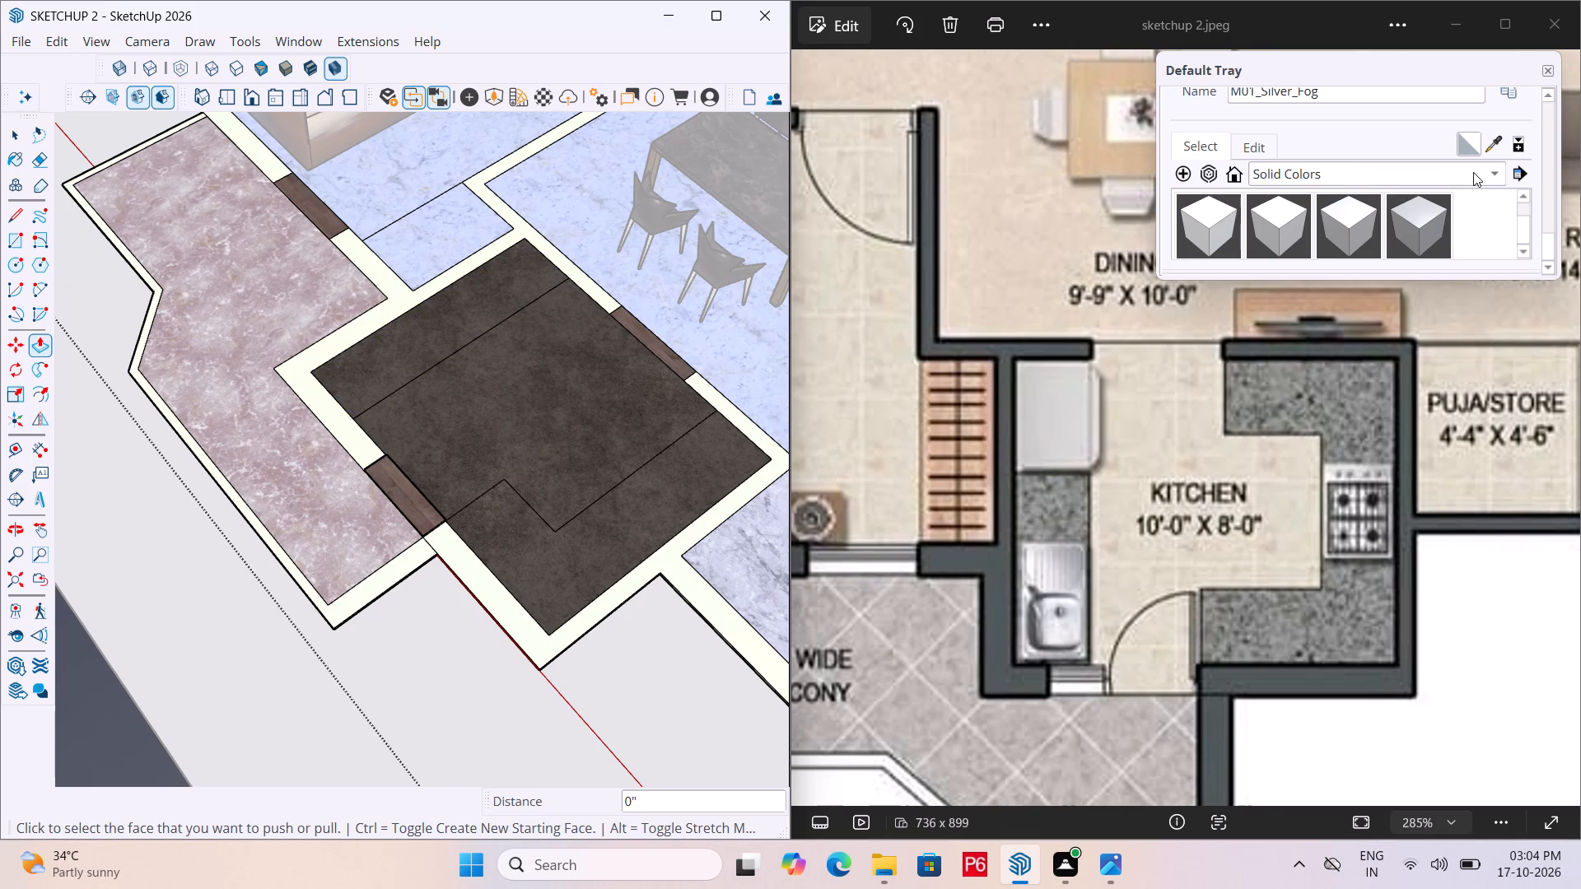
pyautogui.click(1476, 171)
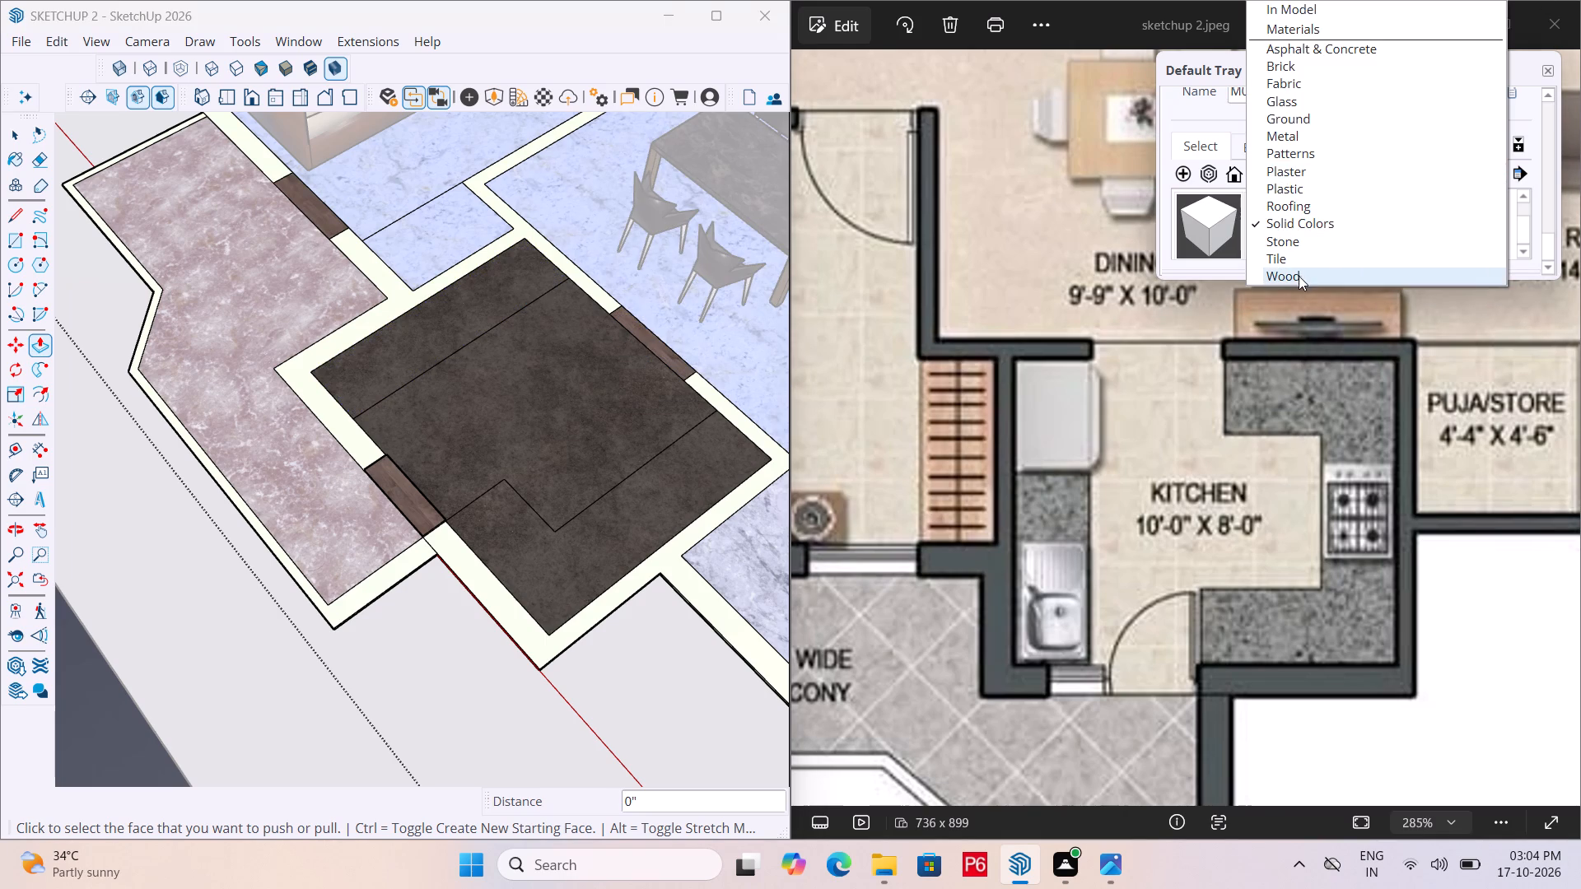
pyautogui.click(1315, 255)
pyautogui.scroll(-5, 1314, 223)
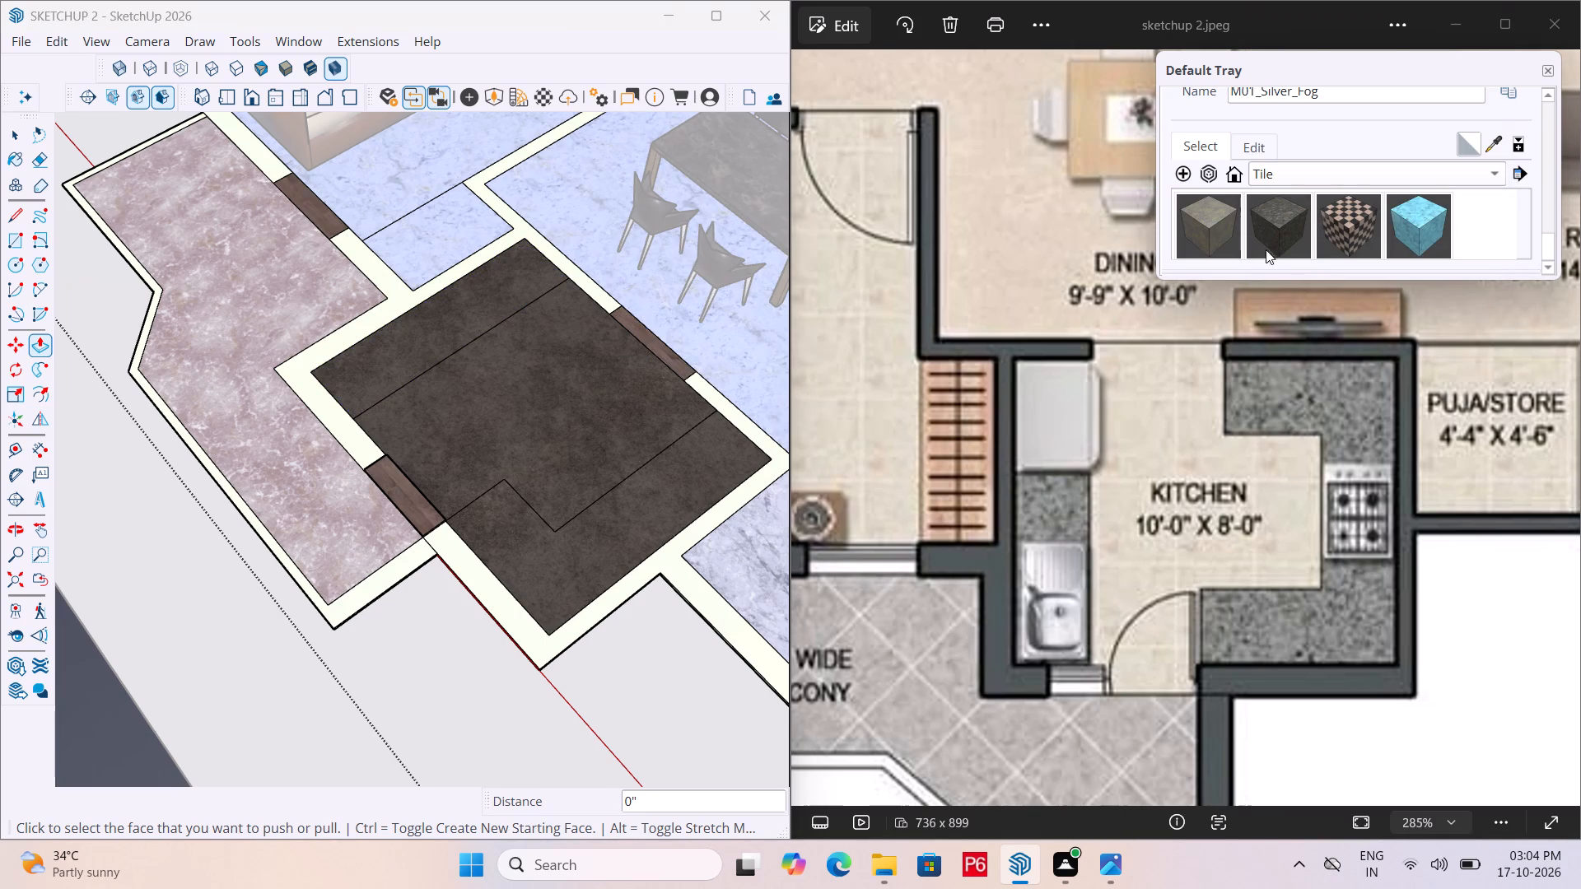
pyautogui.scroll(4, 1281, 198)
pyautogui.scroll(-5, 1289, 198)
pyautogui.click(1326, 172)
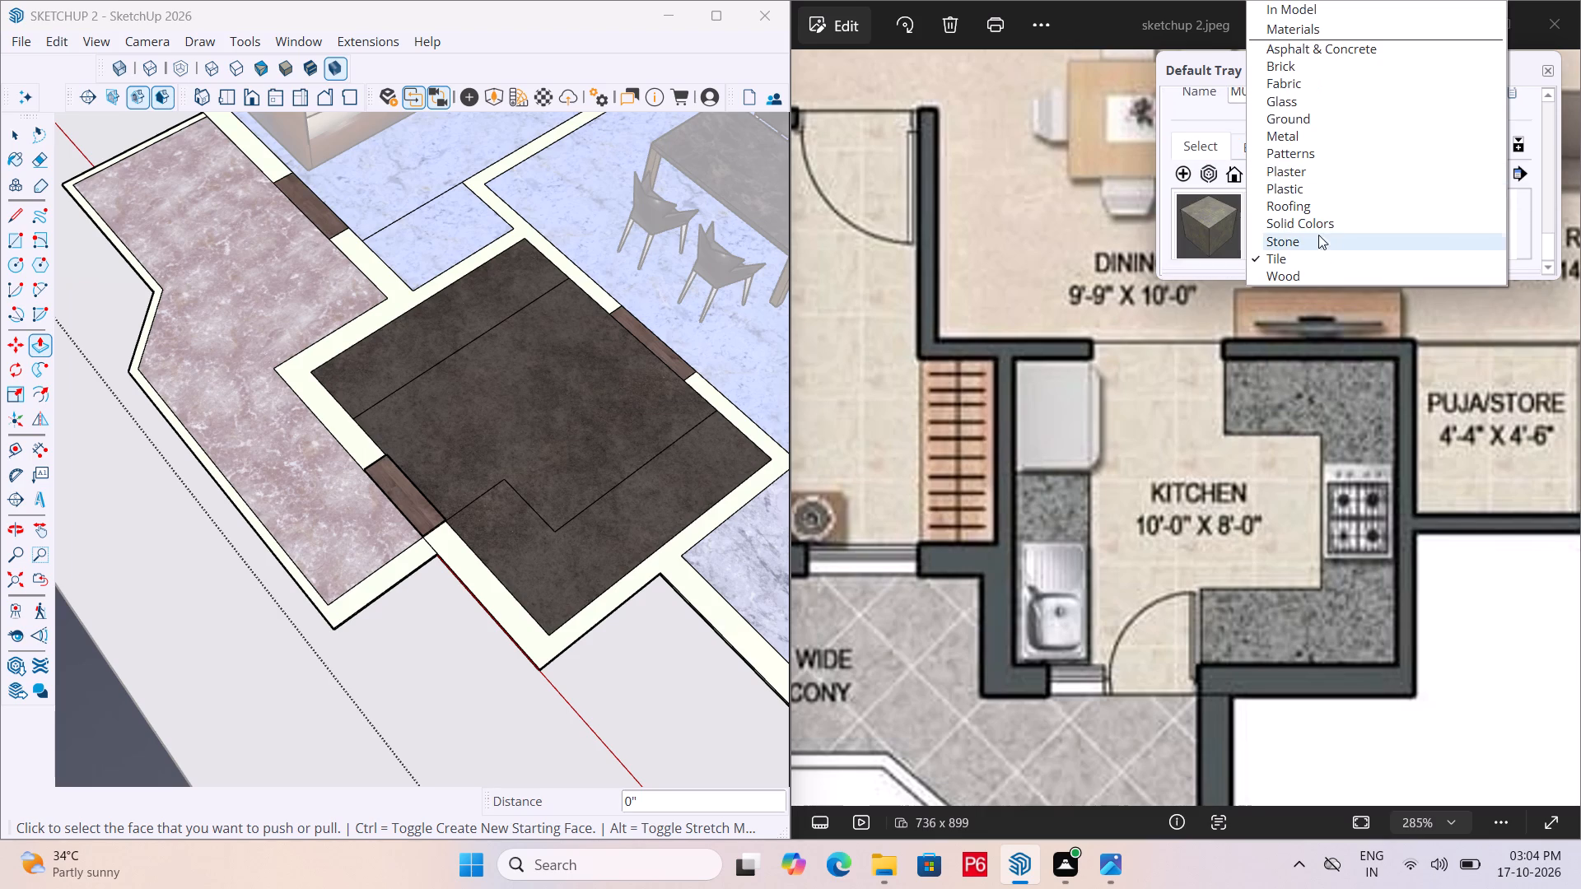
pyautogui.click(1302, 179)
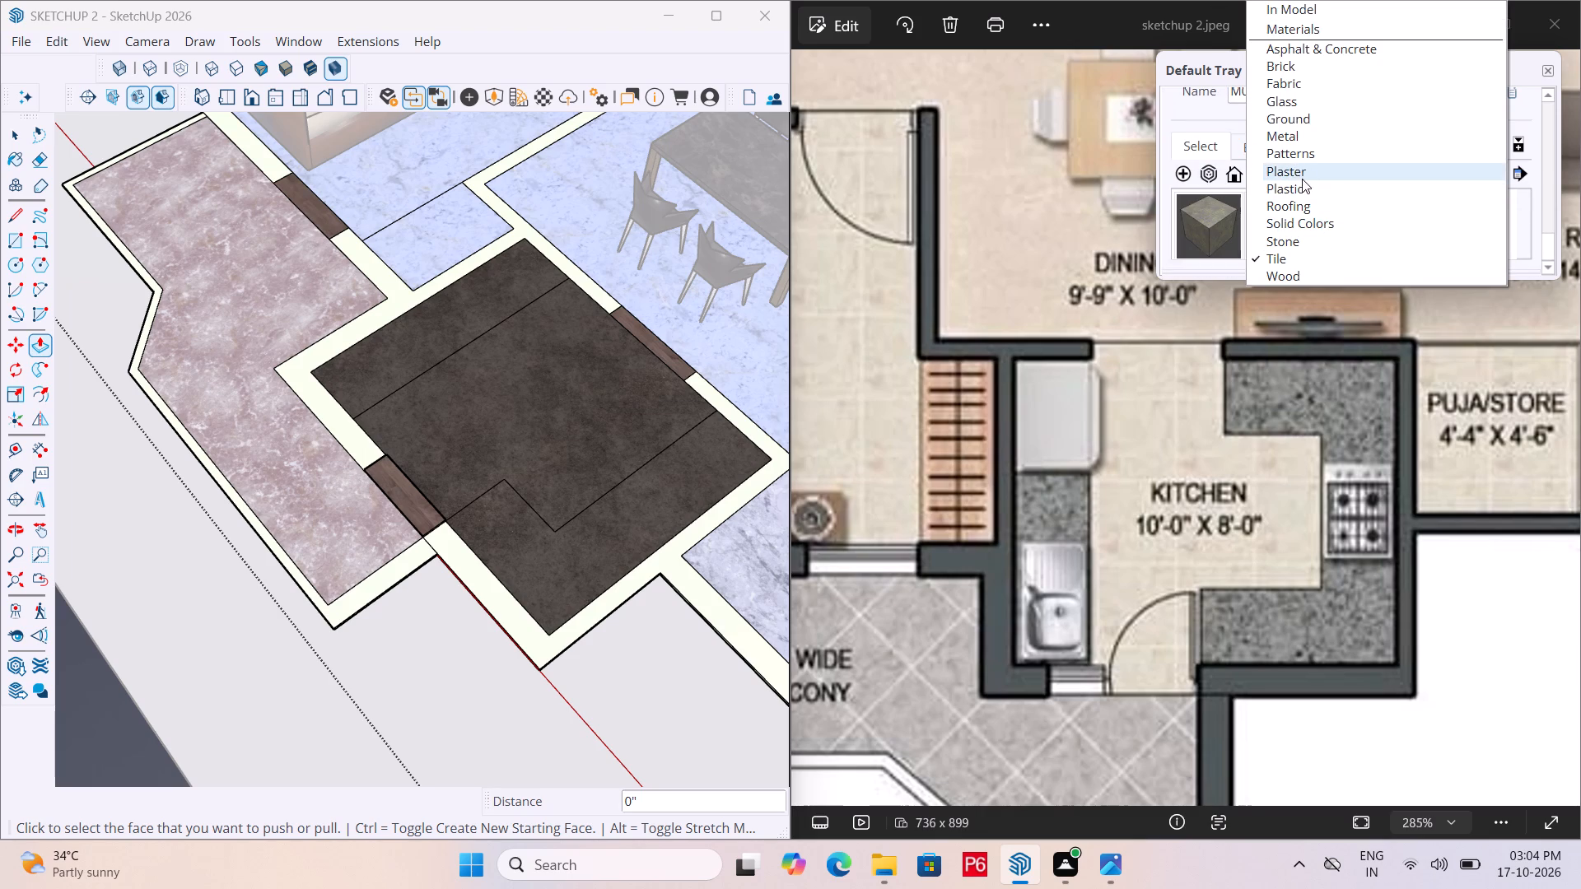
pyautogui.scroll(-5, 1269, 190)
pyautogui.click(1339, 179)
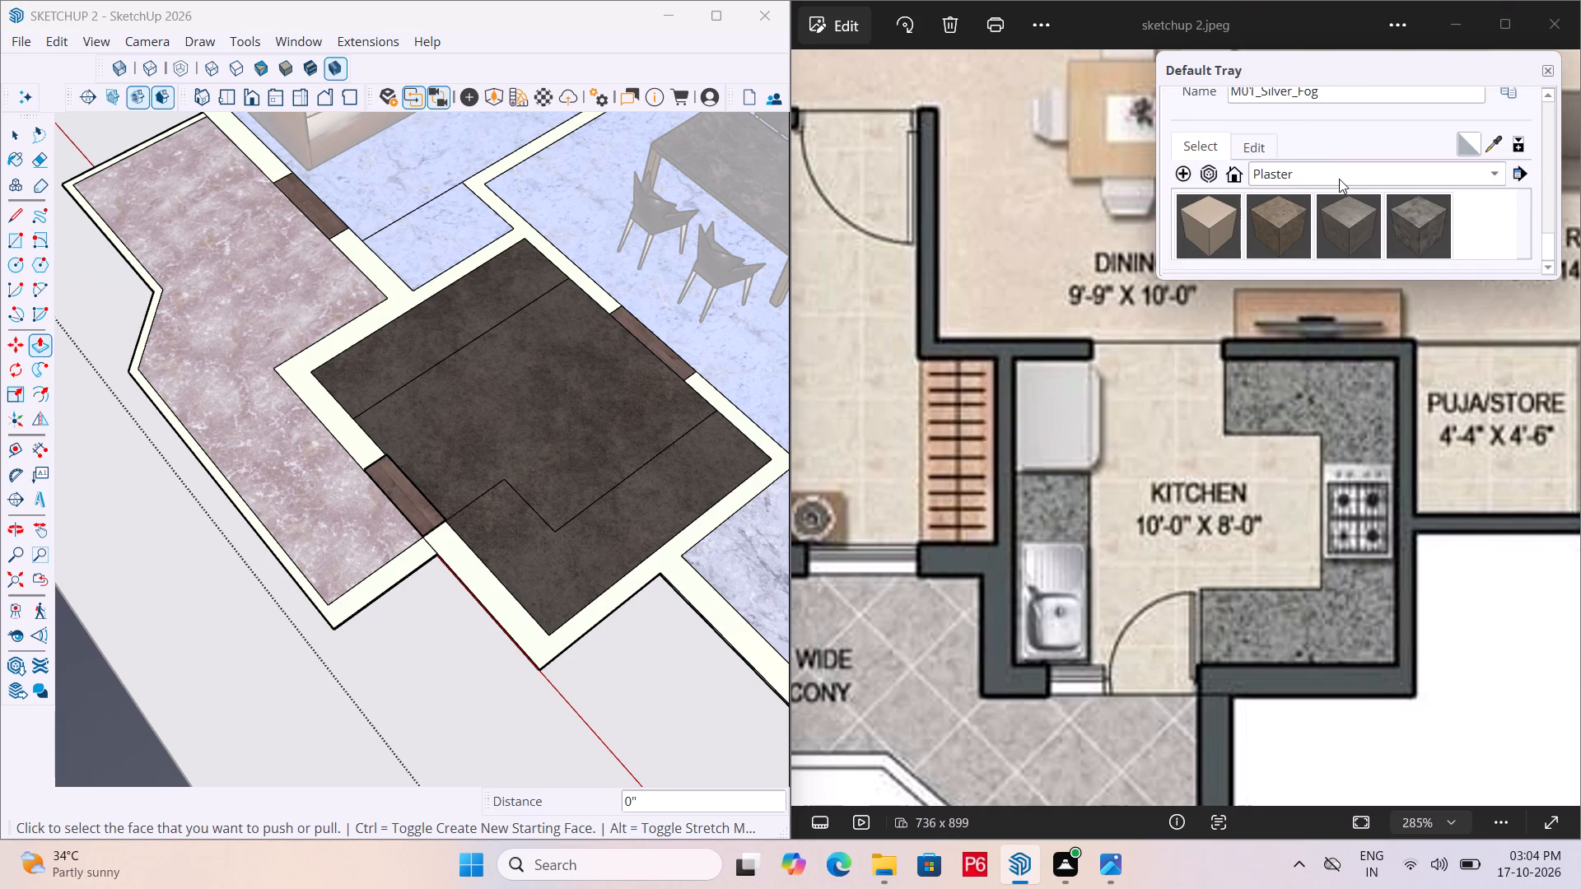
pyautogui.click(1310, 151)
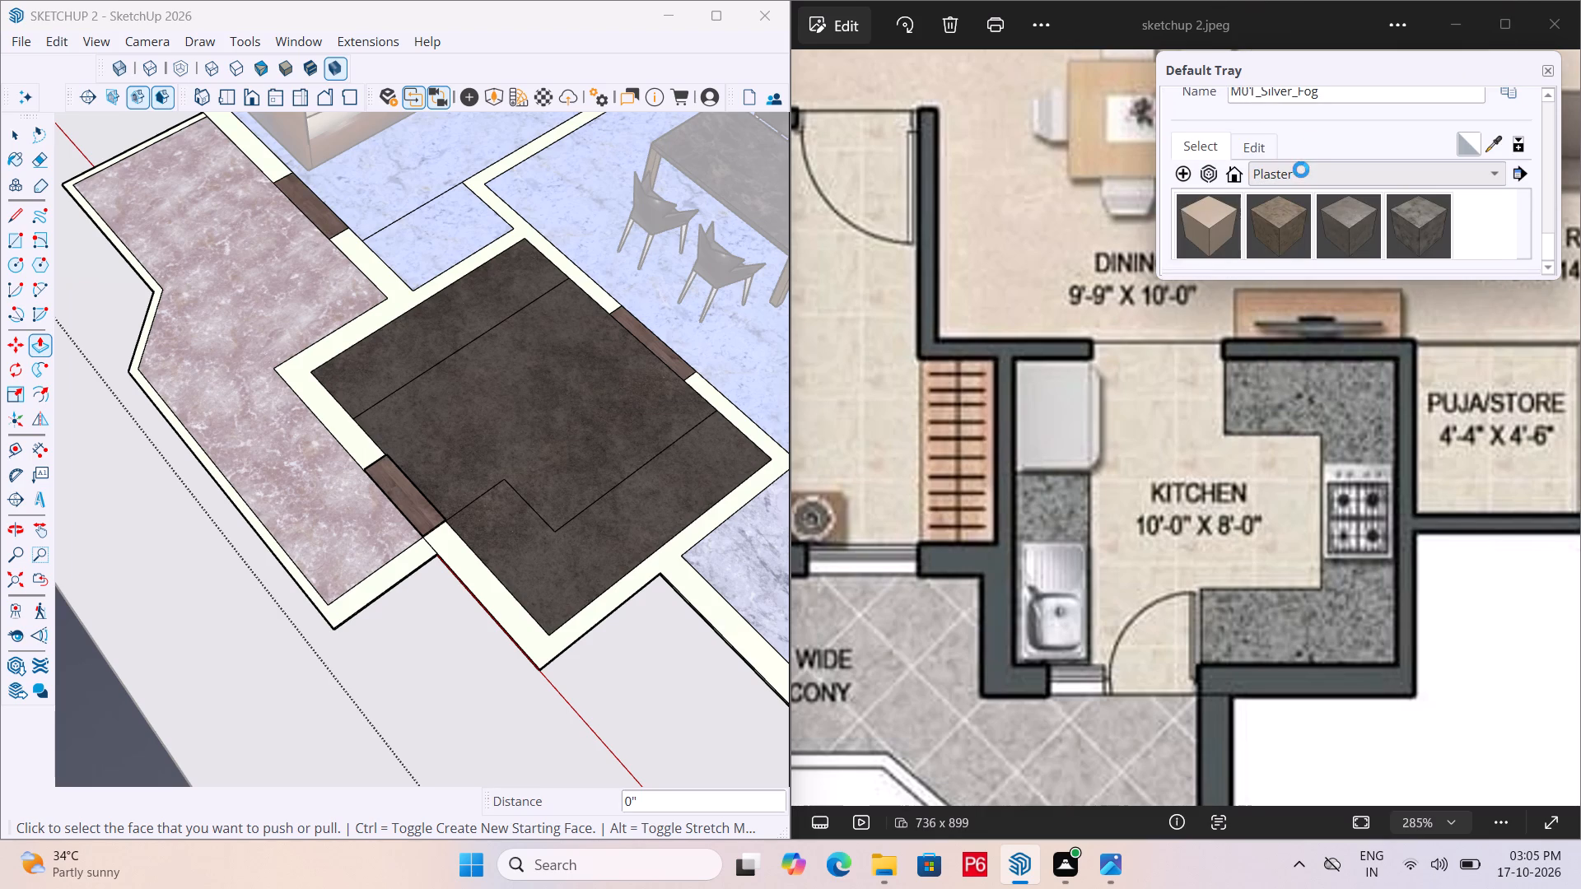
pyautogui.click(1293, 174)
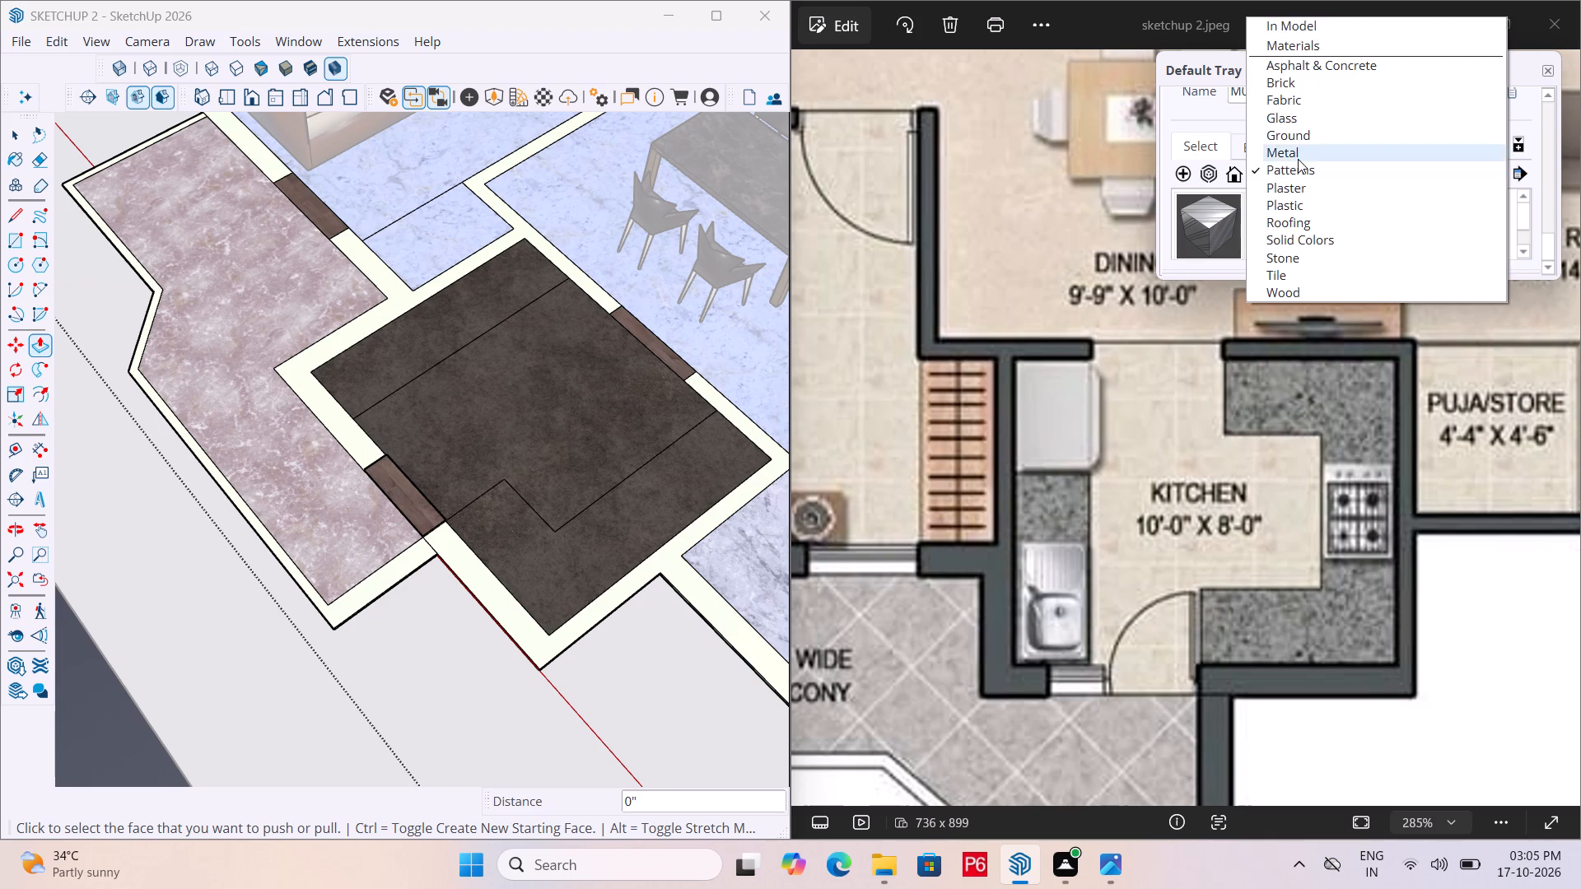
pyautogui.click(1298, 159)
pyautogui.click(1317, 179)
pyautogui.click(1317, 160)
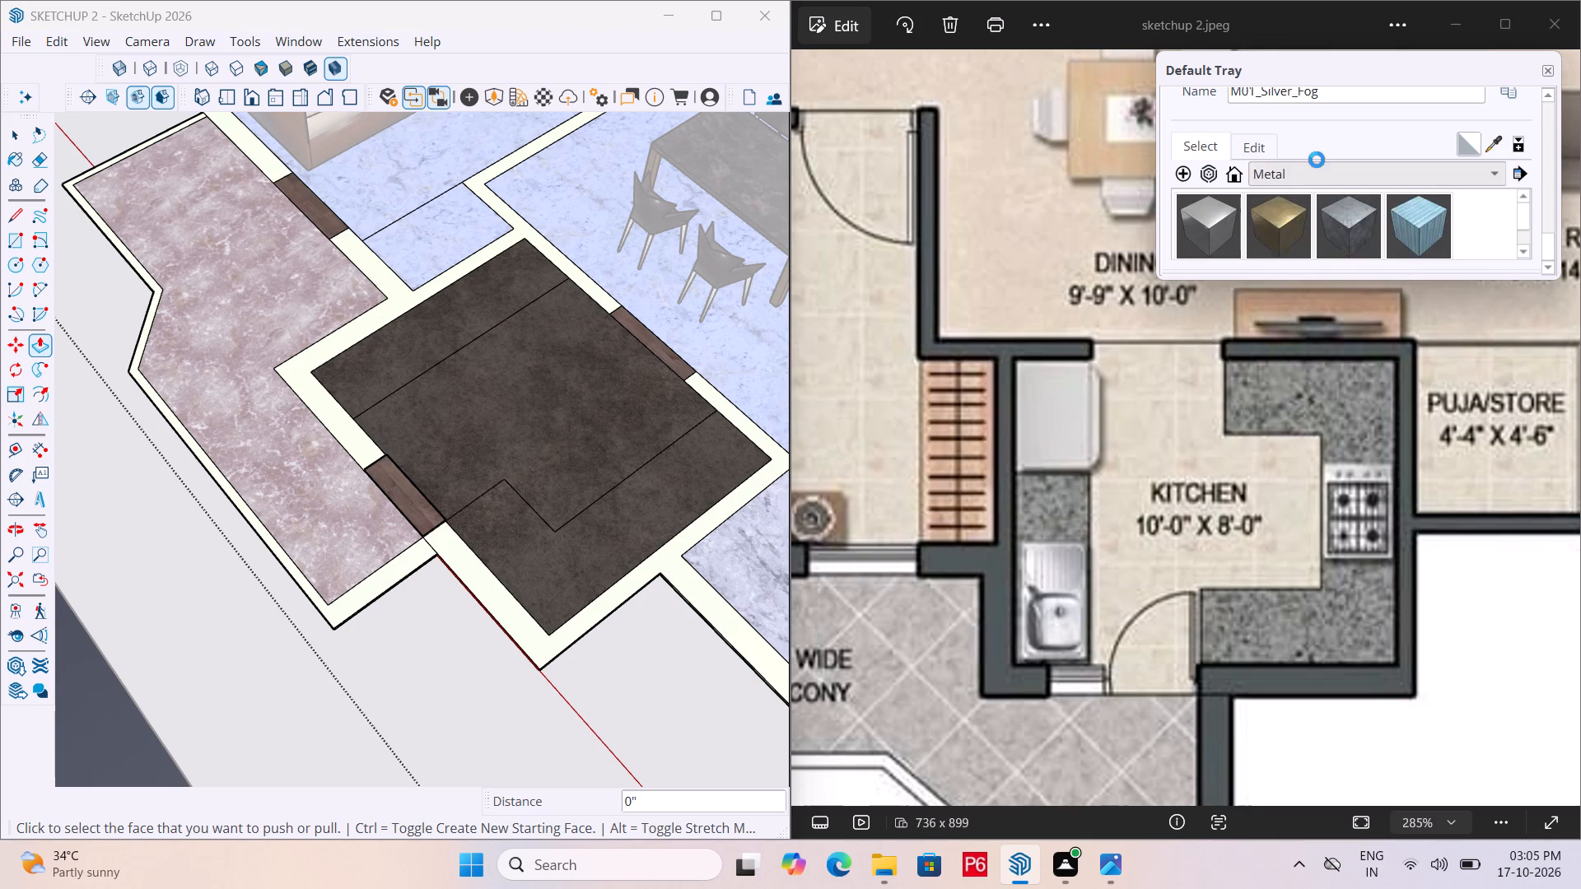
pyautogui.click(1317, 173)
pyautogui.click(1316, 153)
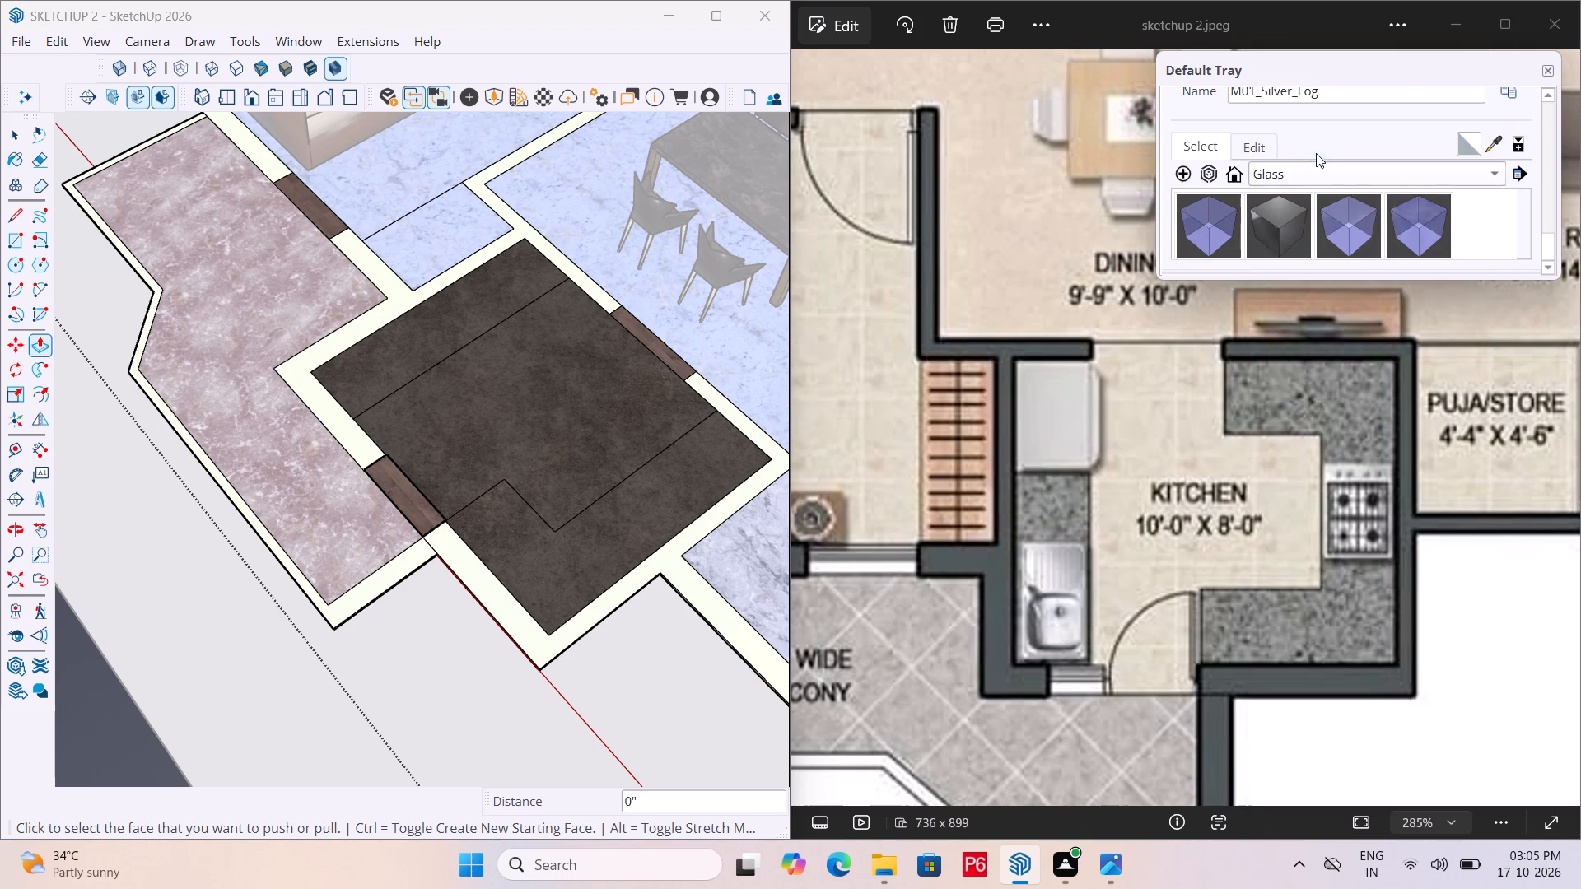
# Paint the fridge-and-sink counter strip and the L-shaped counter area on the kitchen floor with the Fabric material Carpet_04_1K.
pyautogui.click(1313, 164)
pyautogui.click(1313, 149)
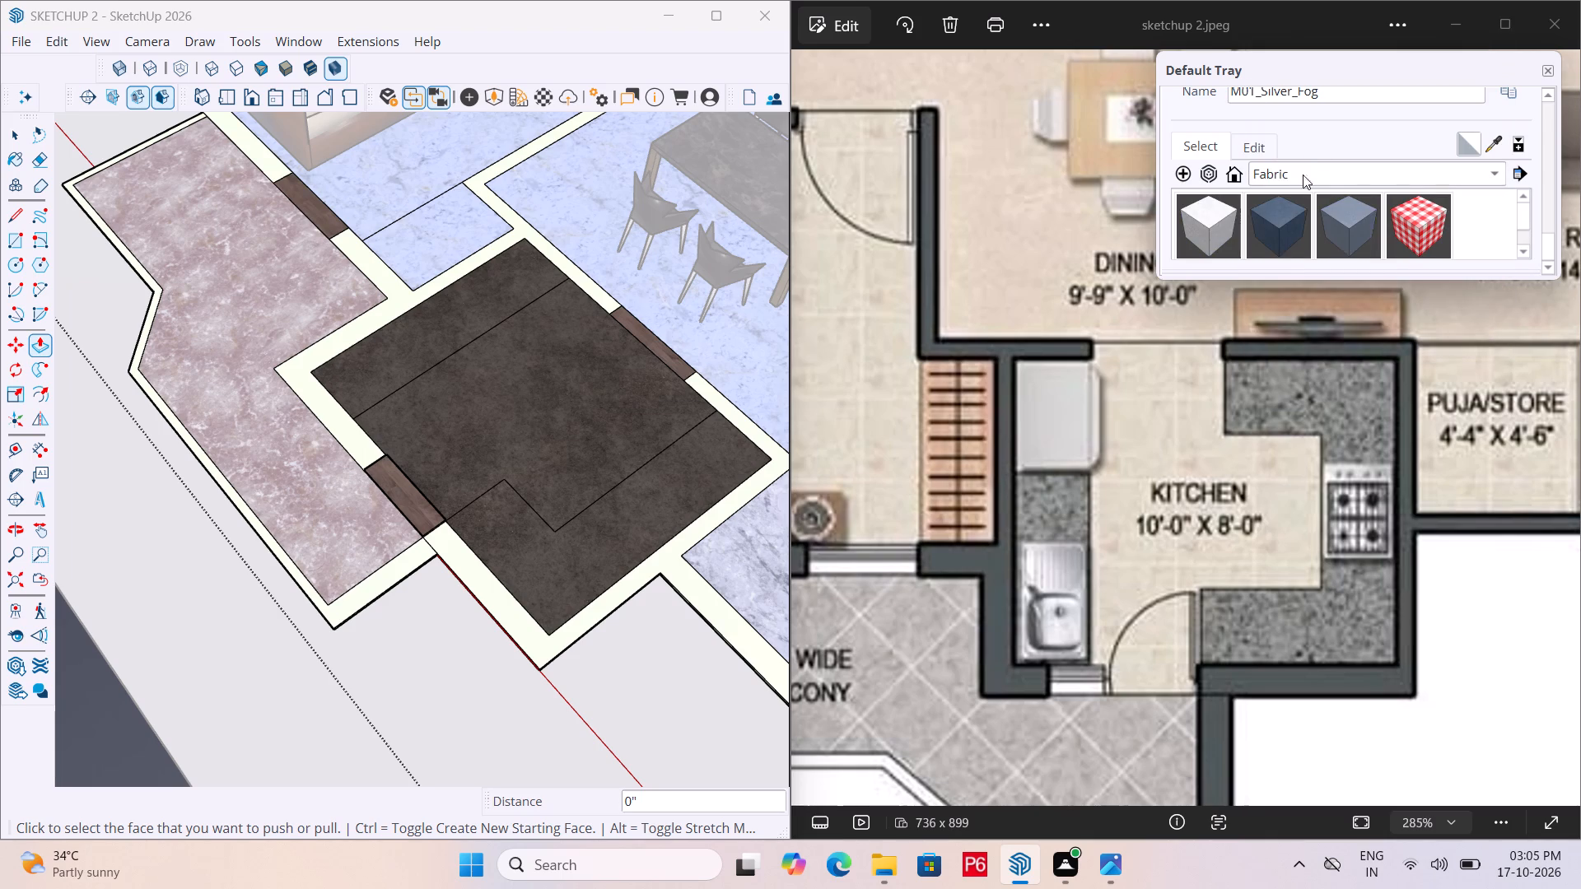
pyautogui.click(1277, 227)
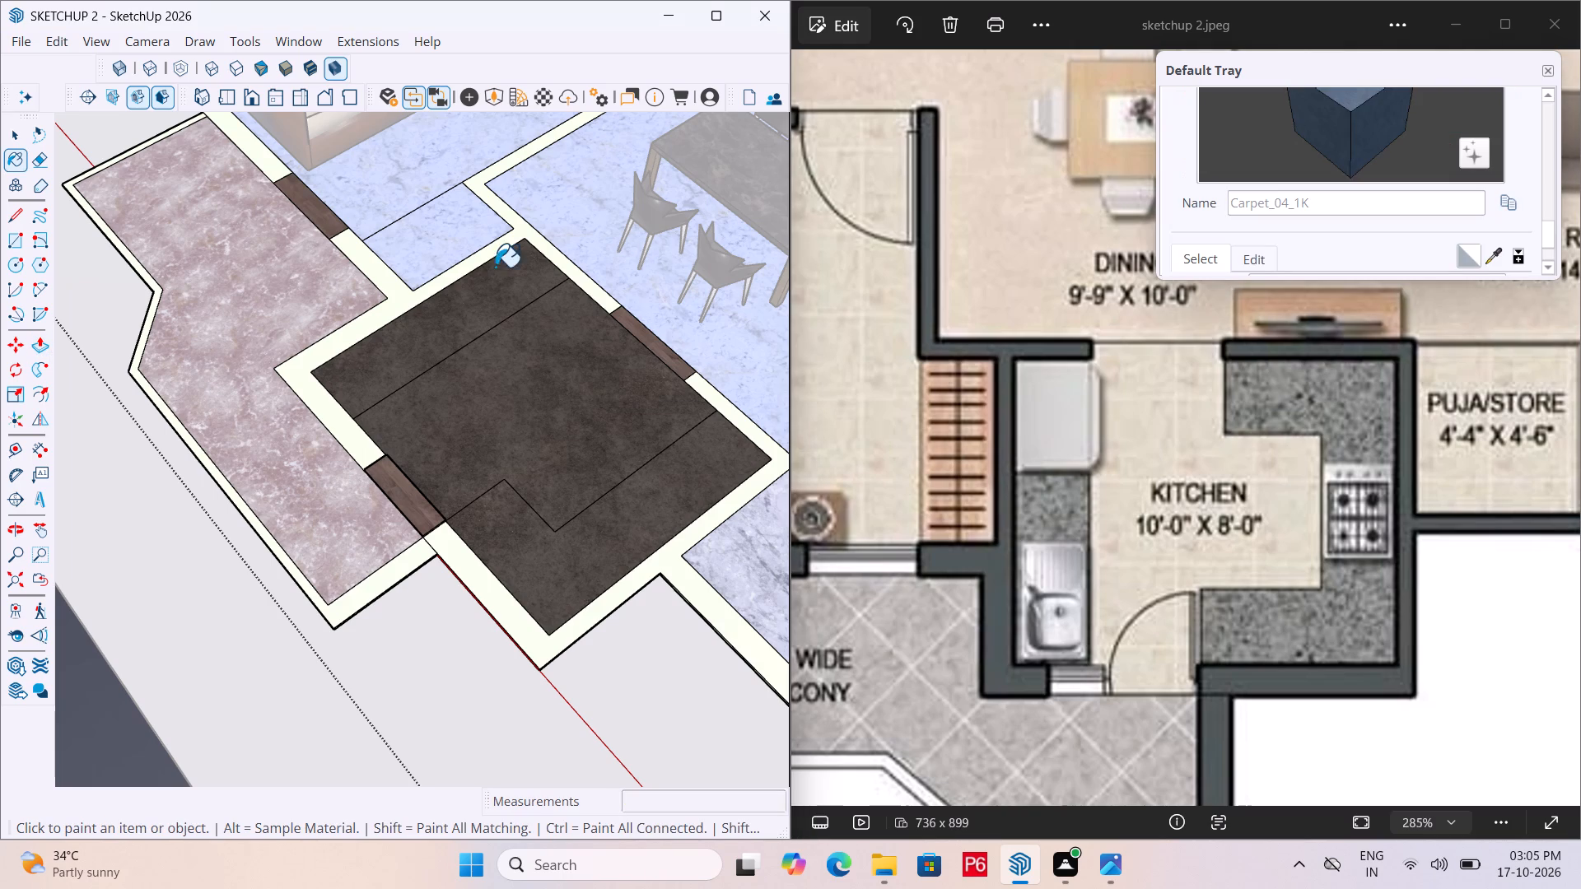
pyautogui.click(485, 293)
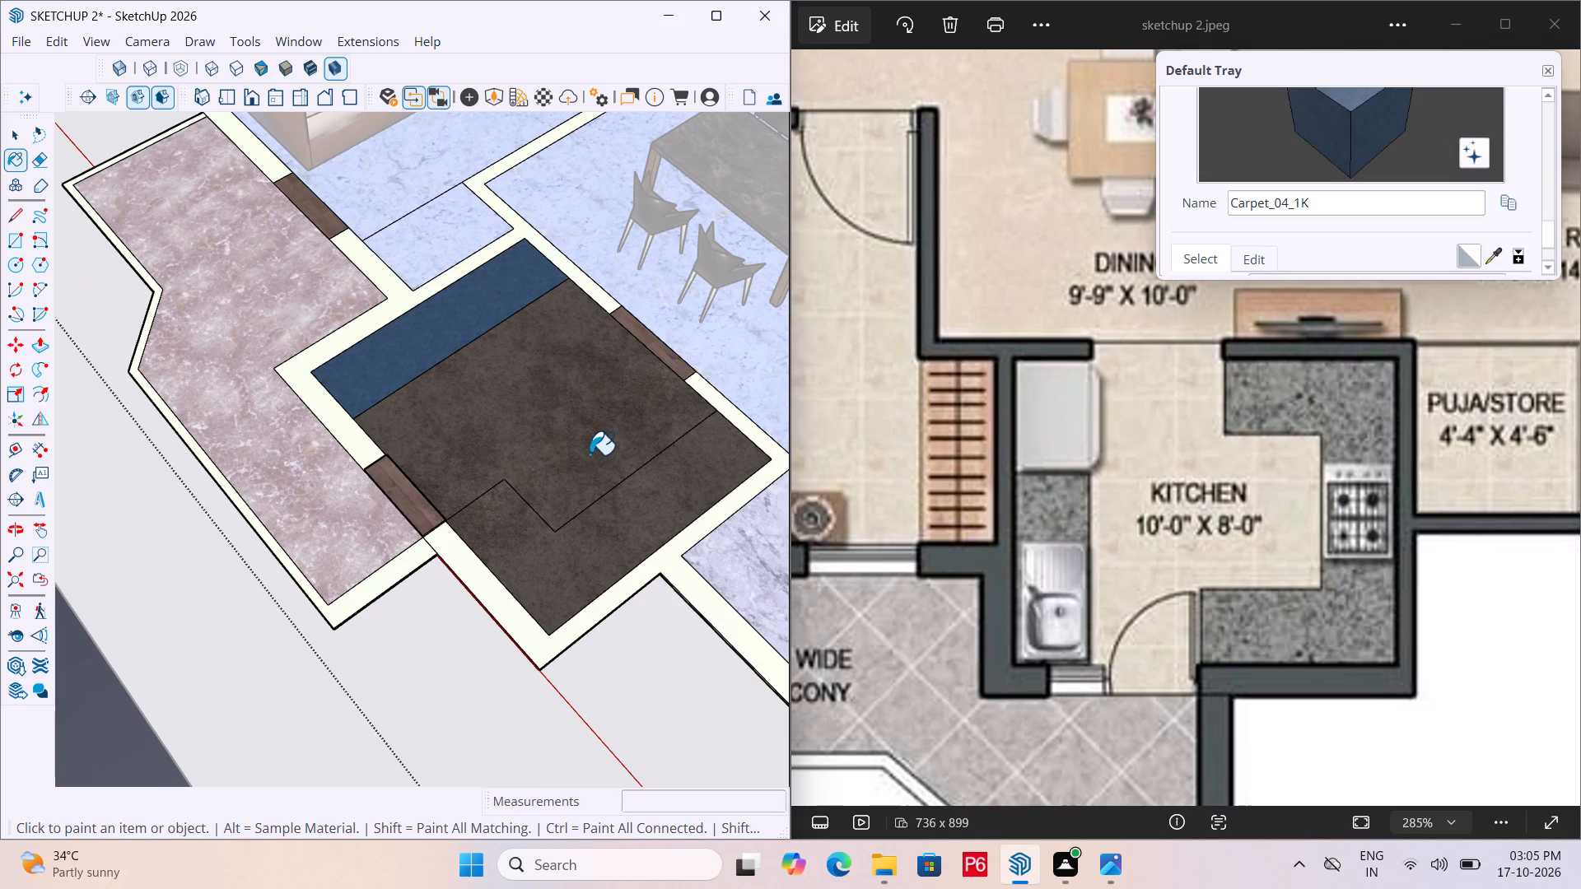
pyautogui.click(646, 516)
# Browse the Brick, Fabric, Glass, Ground, Metal, Patterns, Plaster and Plastic material collections for an alternative counter material.
pyautogui.scroll(-2, 1307, 207)
pyautogui.click(1341, 177)
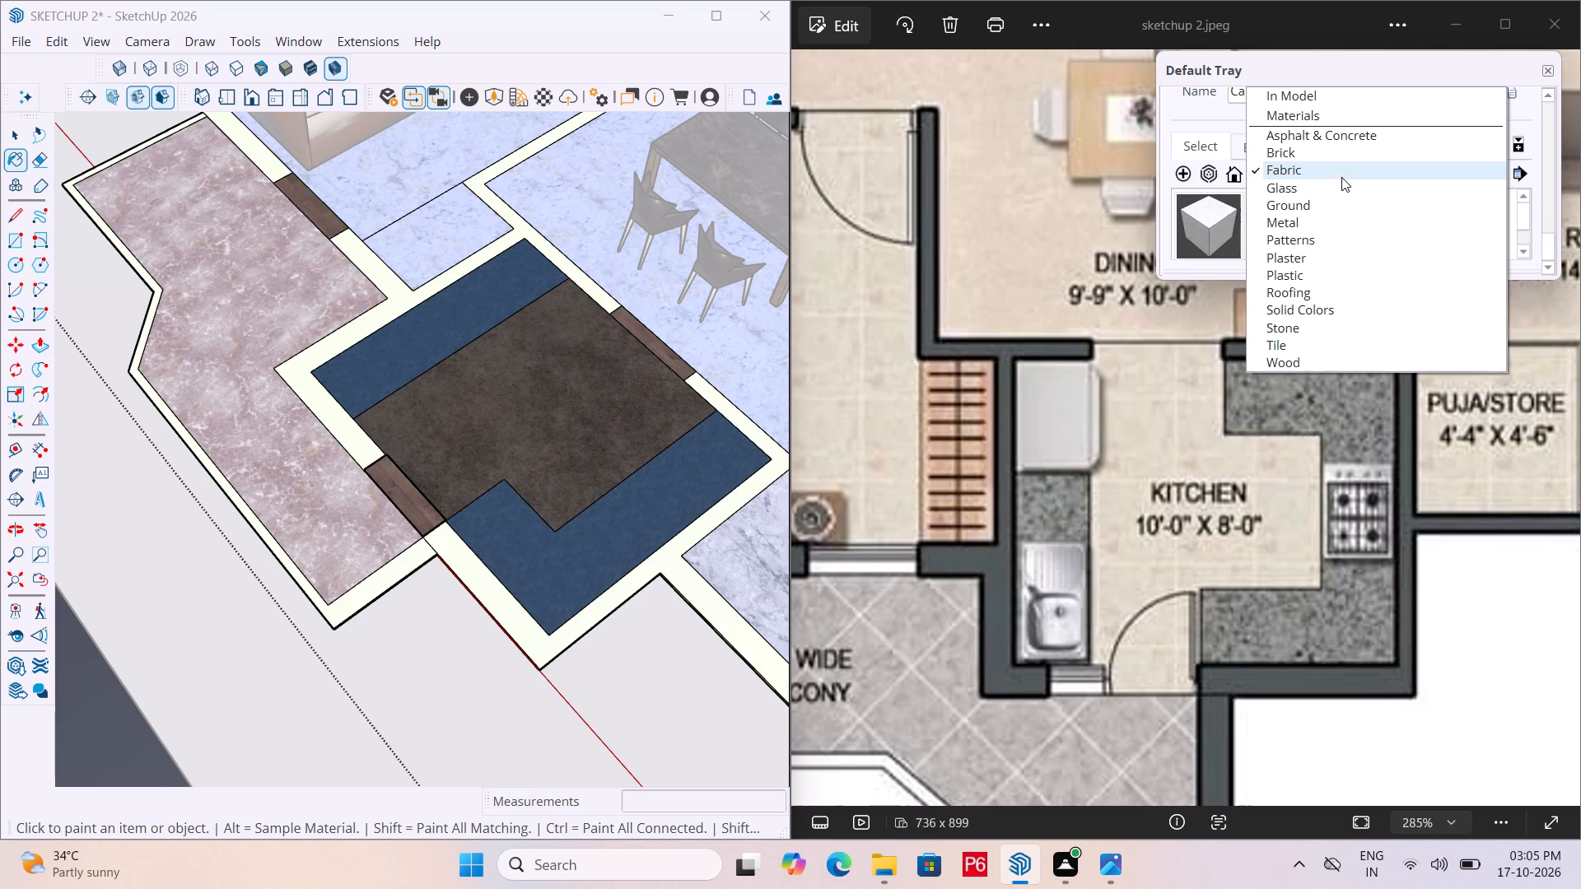
pyautogui.click(1329, 156)
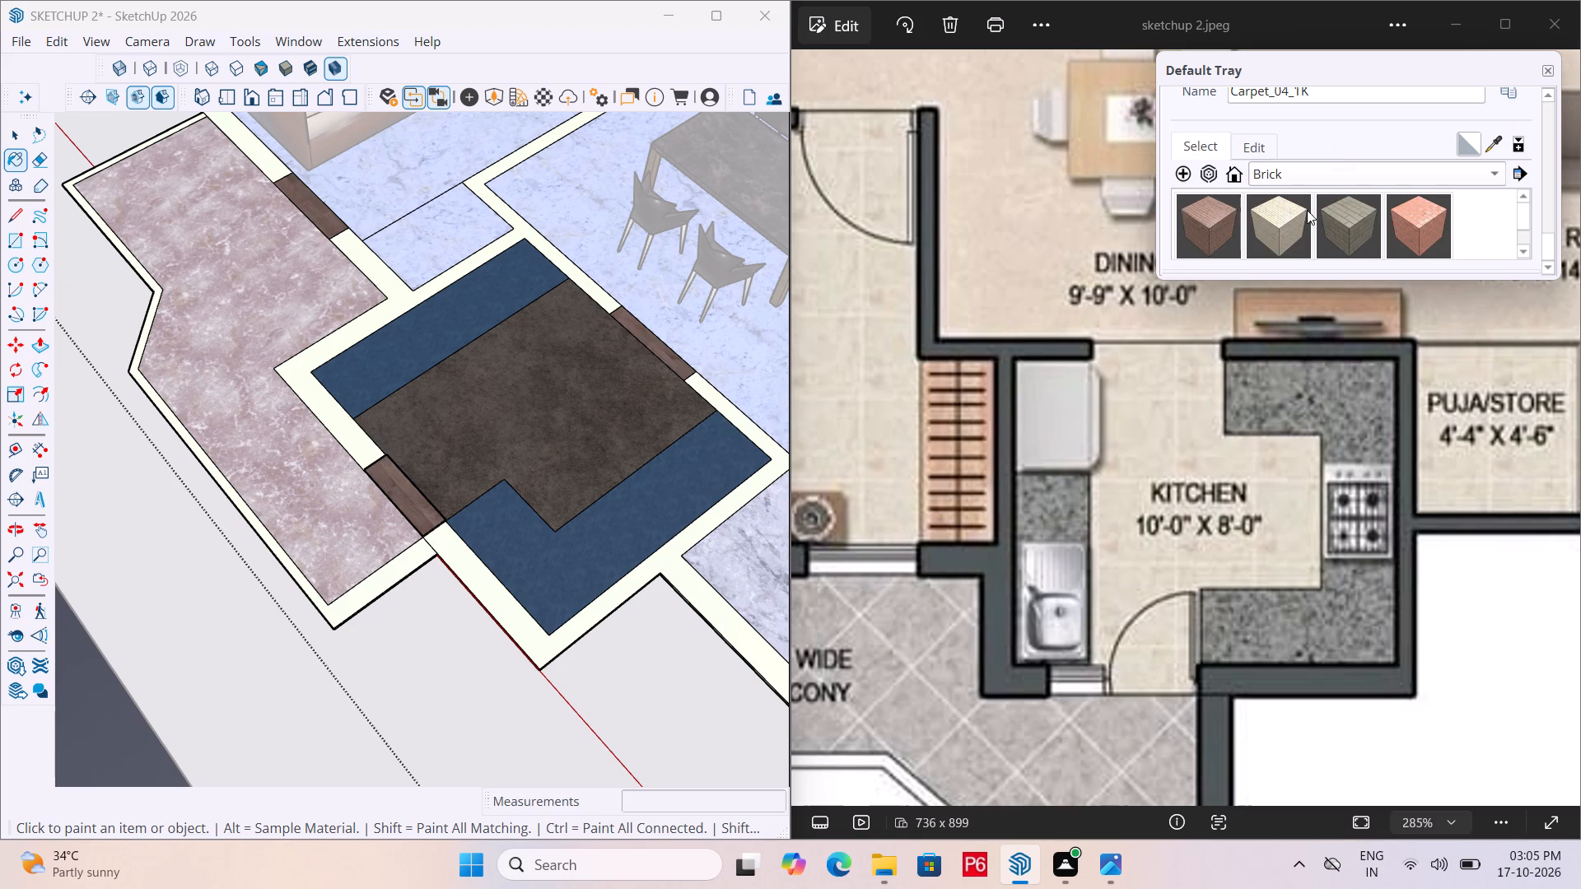
pyautogui.scroll(-4, 1309, 213)
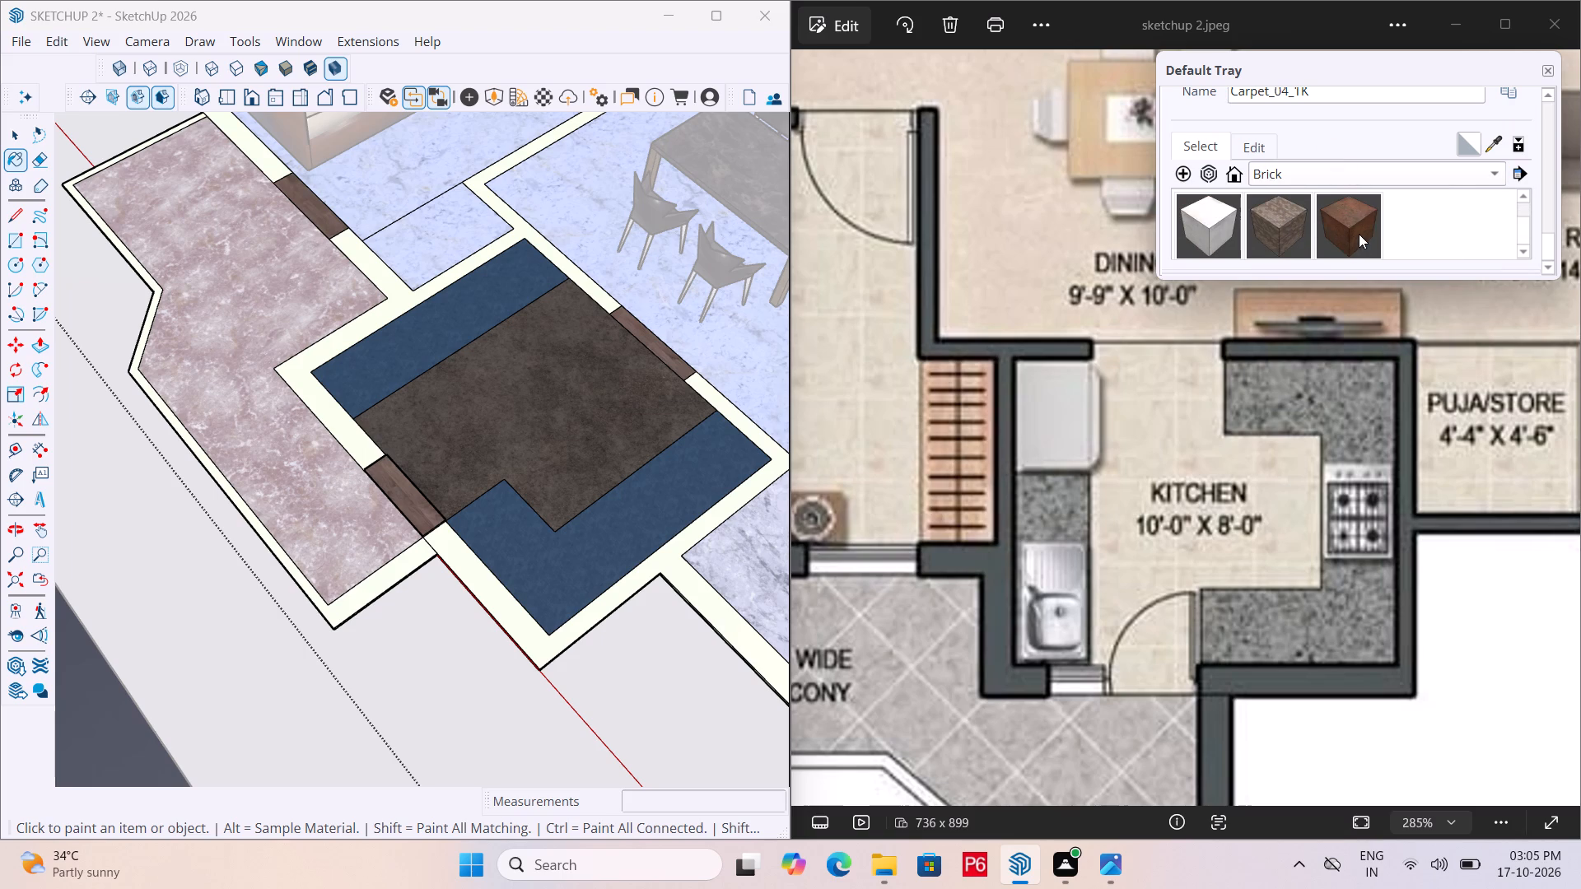
pyautogui.scroll(8, 1364, 201)
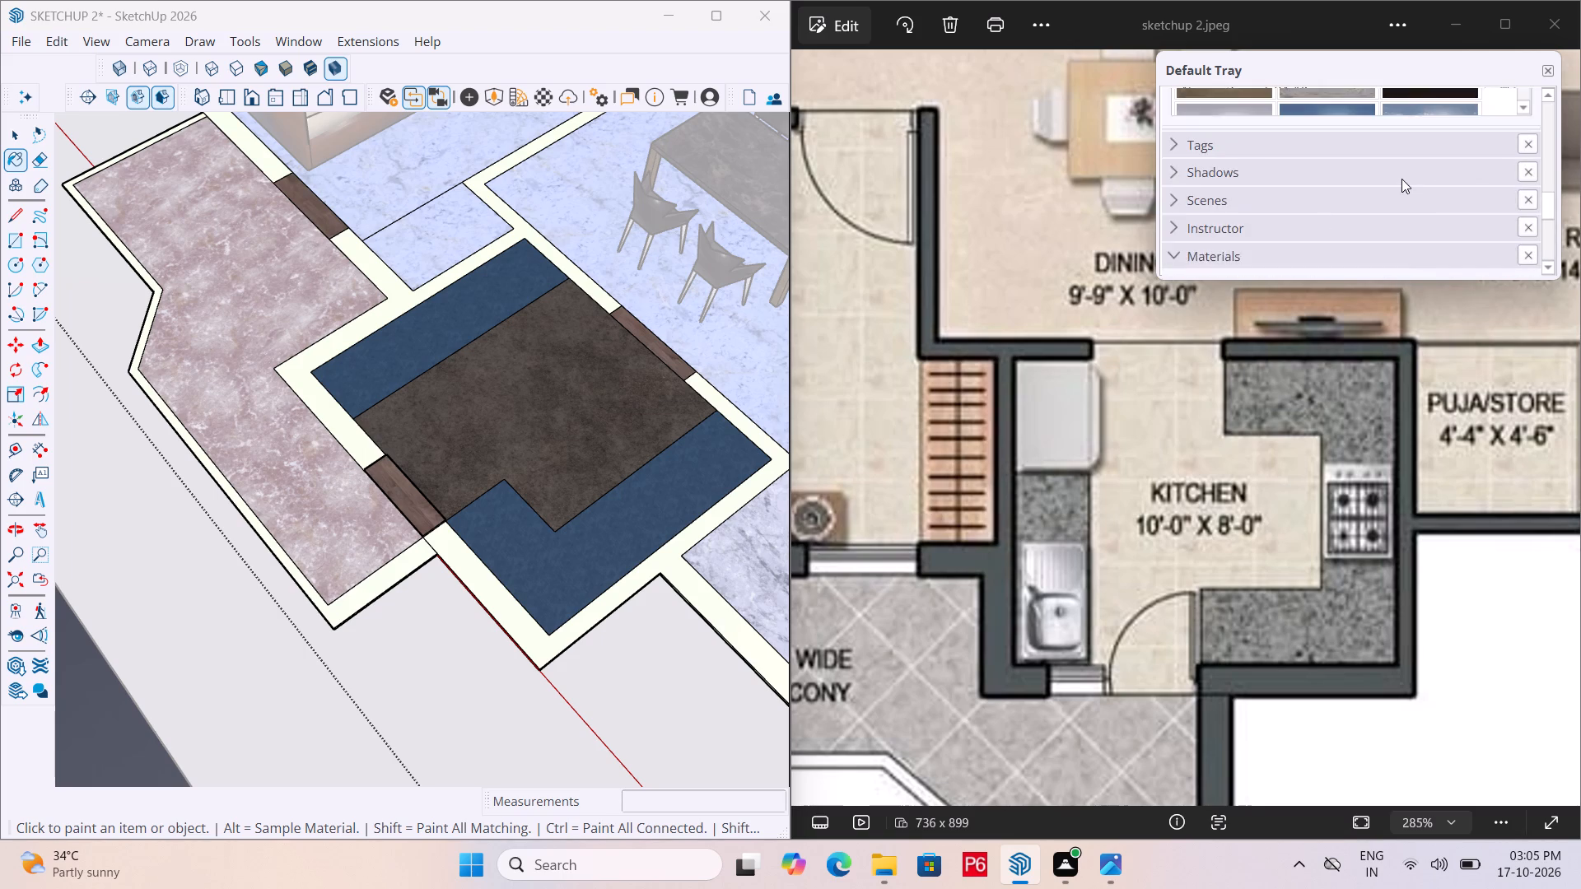
pyautogui.scroll(-7, 1401, 179)
pyautogui.click(1381, 170)
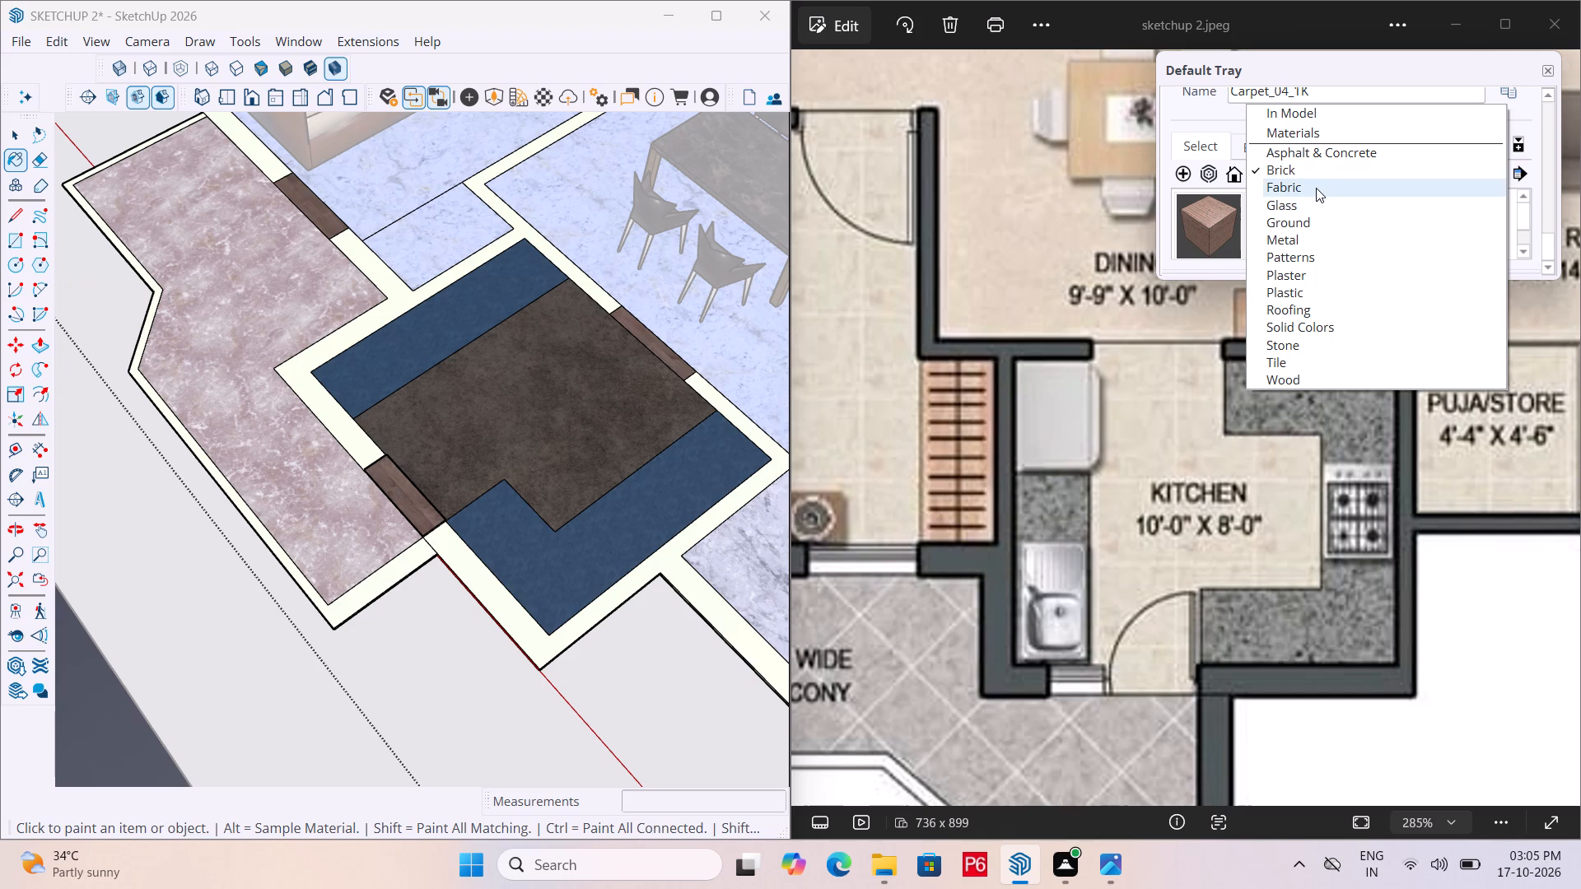
pyautogui.click(1314, 189)
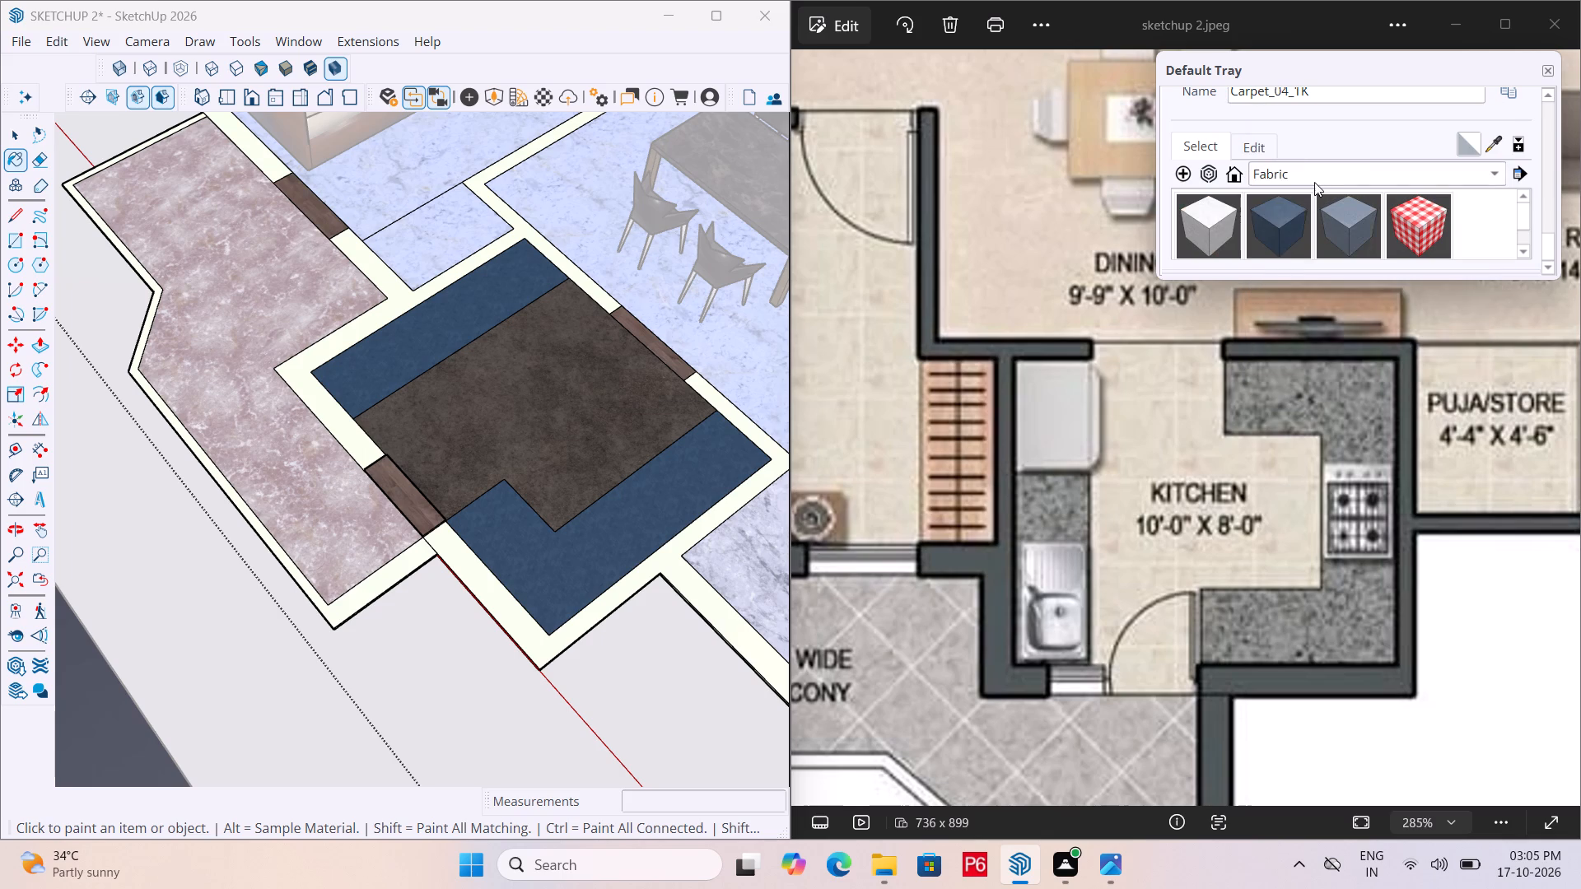
pyautogui.click(1314, 182)
pyautogui.click(1311, 189)
pyautogui.click(1326, 176)
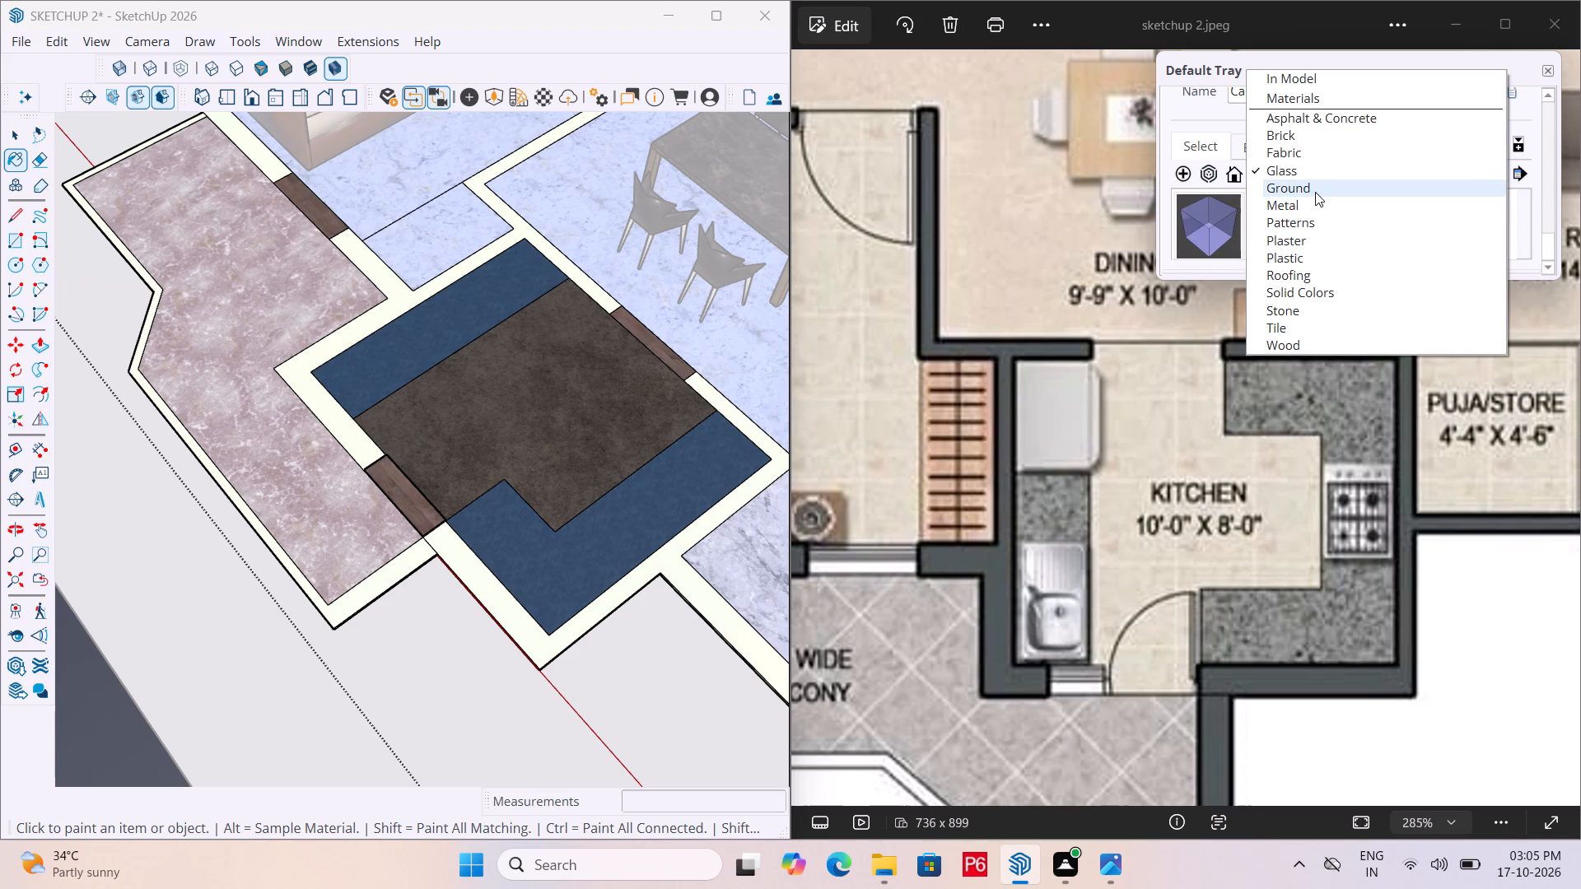
pyautogui.click(1315, 192)
pyautogui.click(1339, 175)
pyautogui.click(1333, 190)
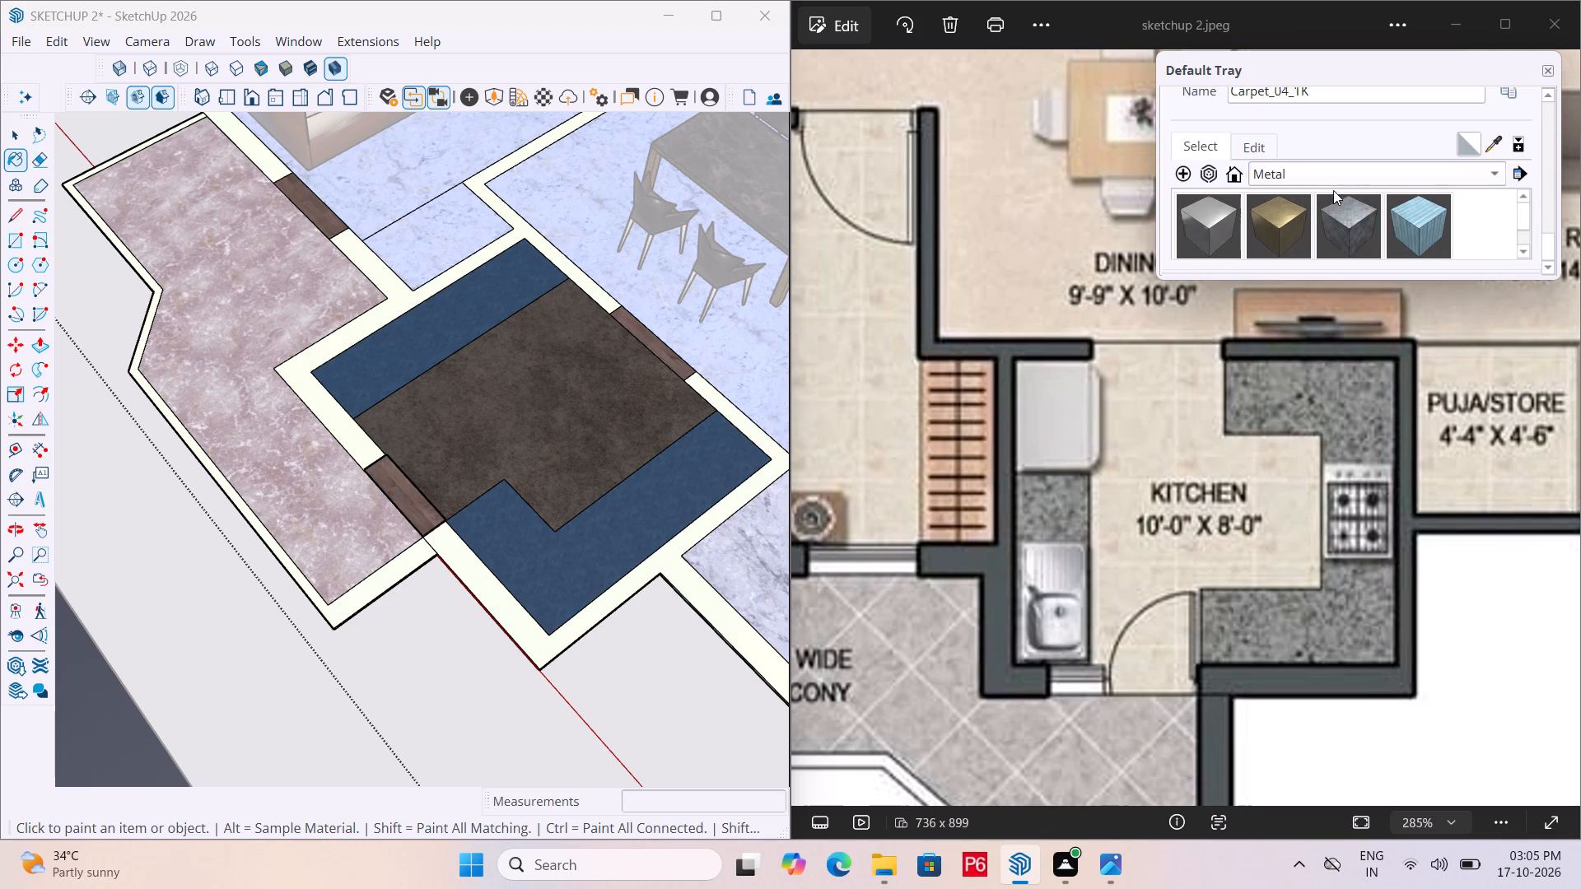
pyautogui.click(1338, 178)
pyautogui.click(1335, 189)
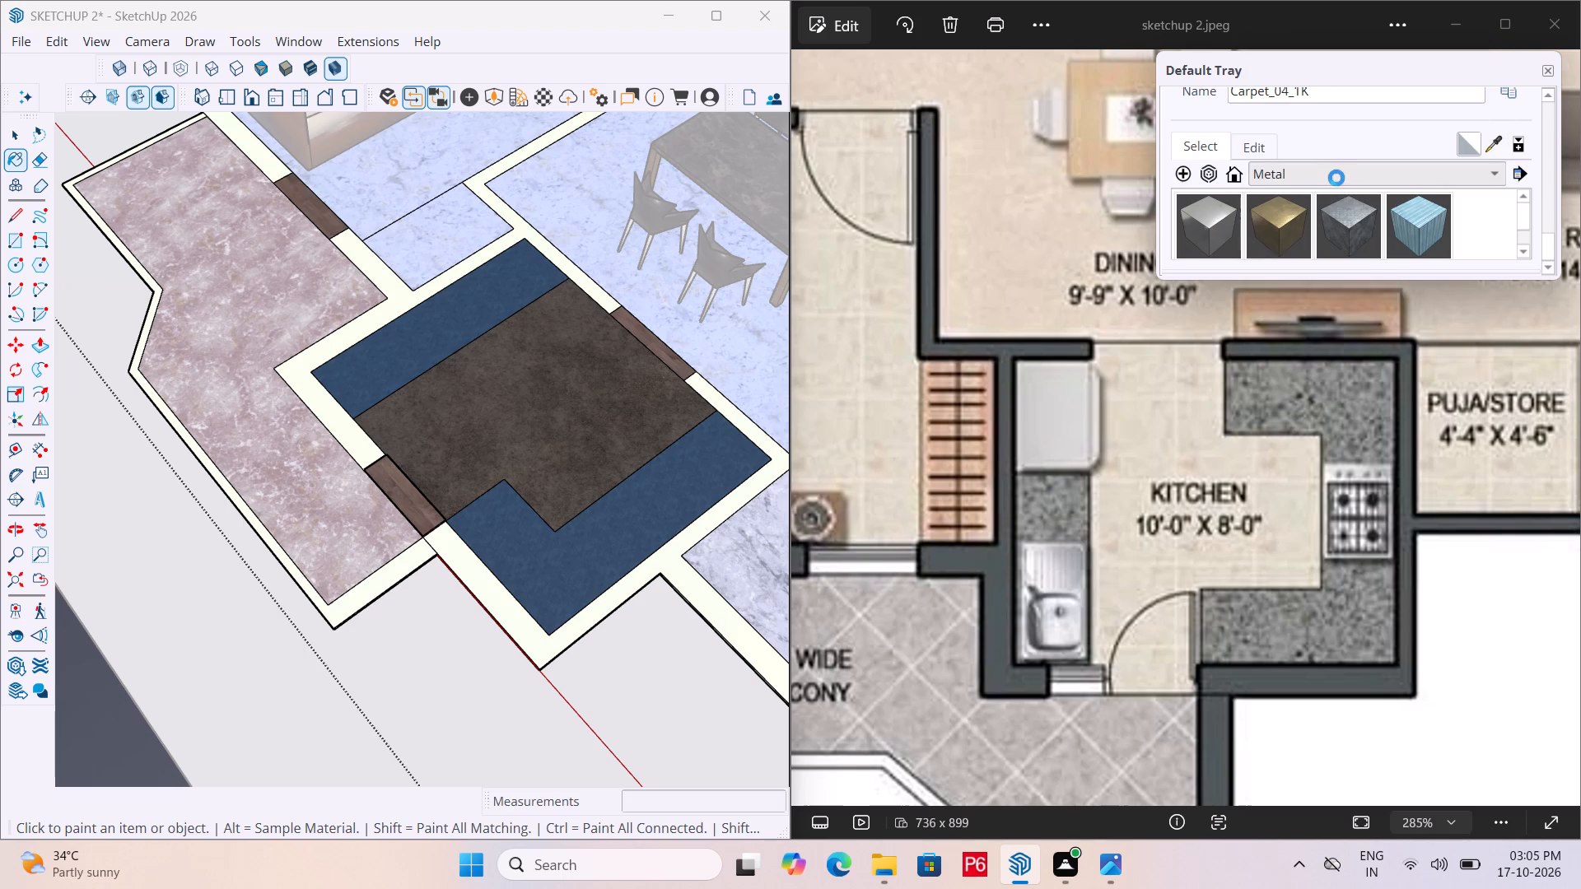
pyautogui.click(1341, 174)
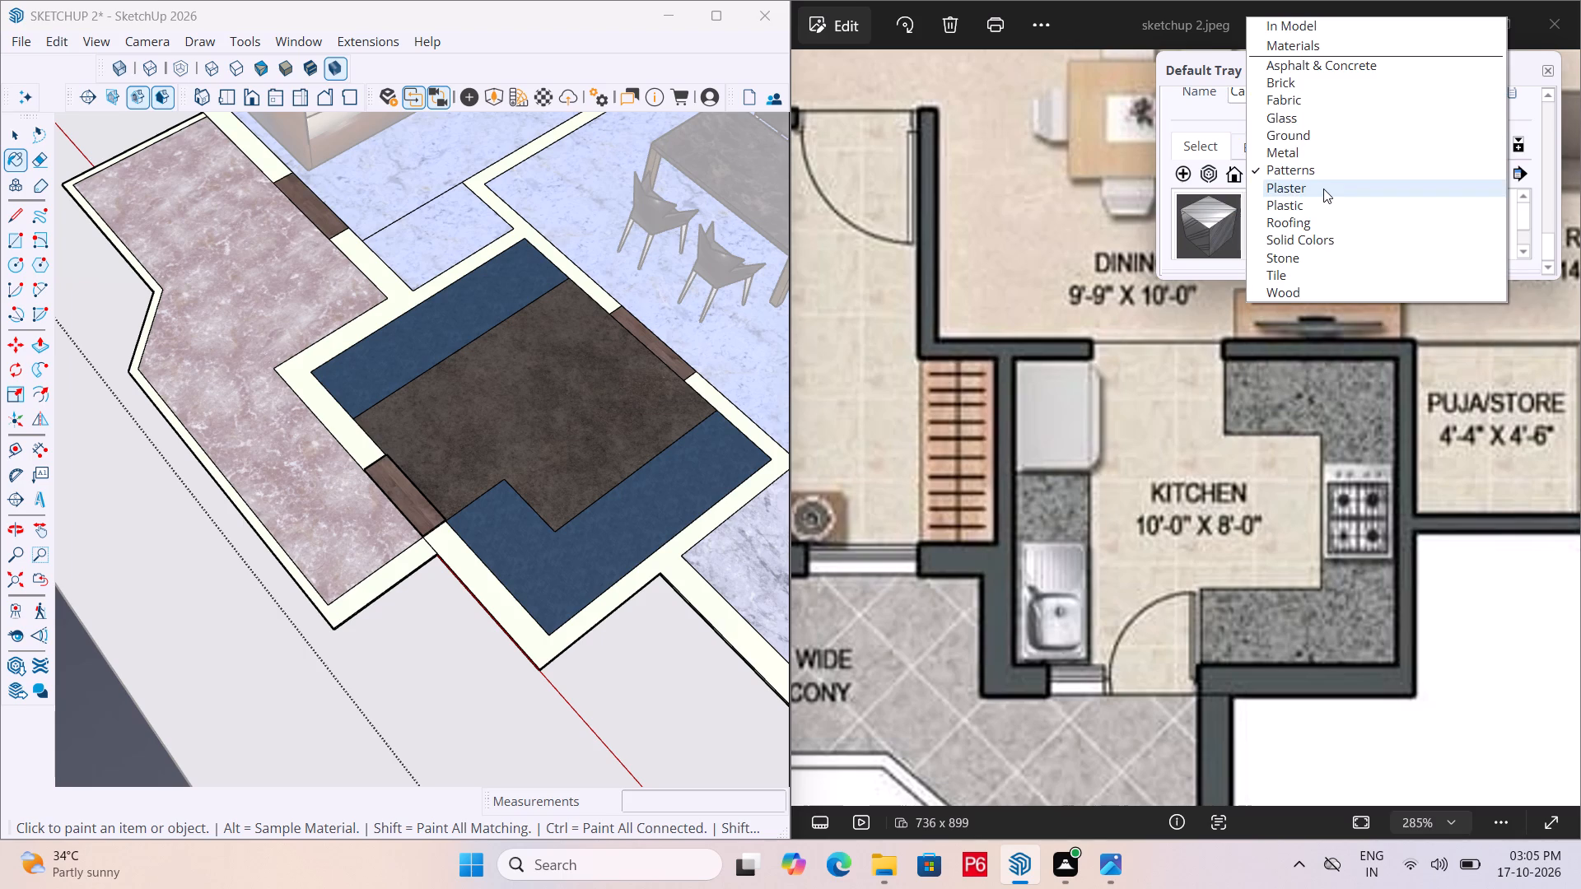
pyautogui.doubleClick(1323, 189)
pyautogui.click(1326, 179)
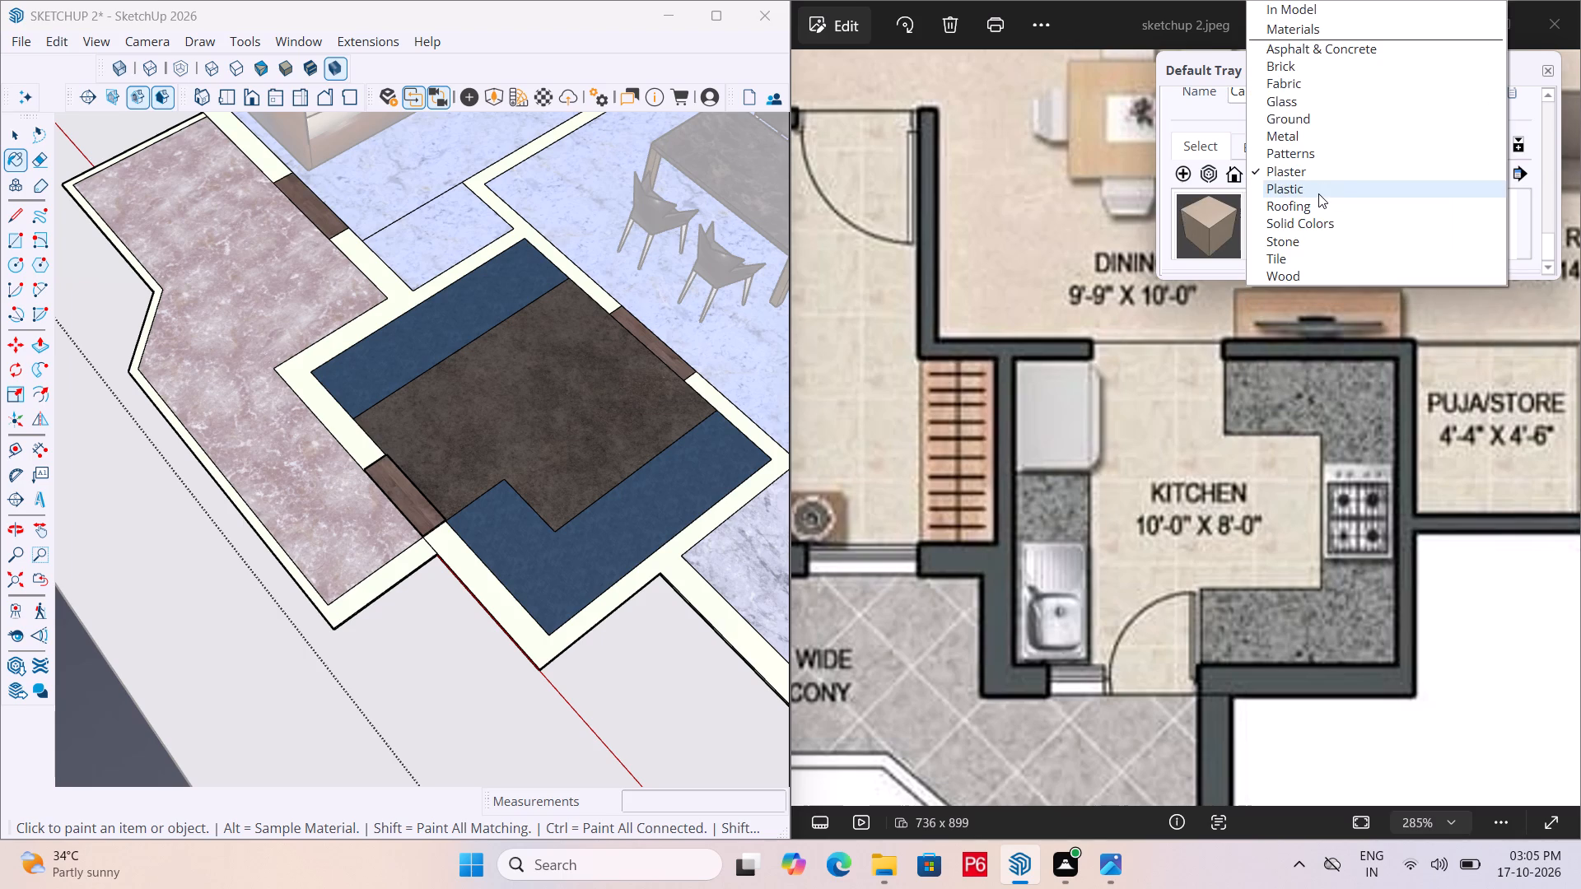
pyautogui.click(1318, 193)
pyautogui.scroll(-2, 1326, 251)
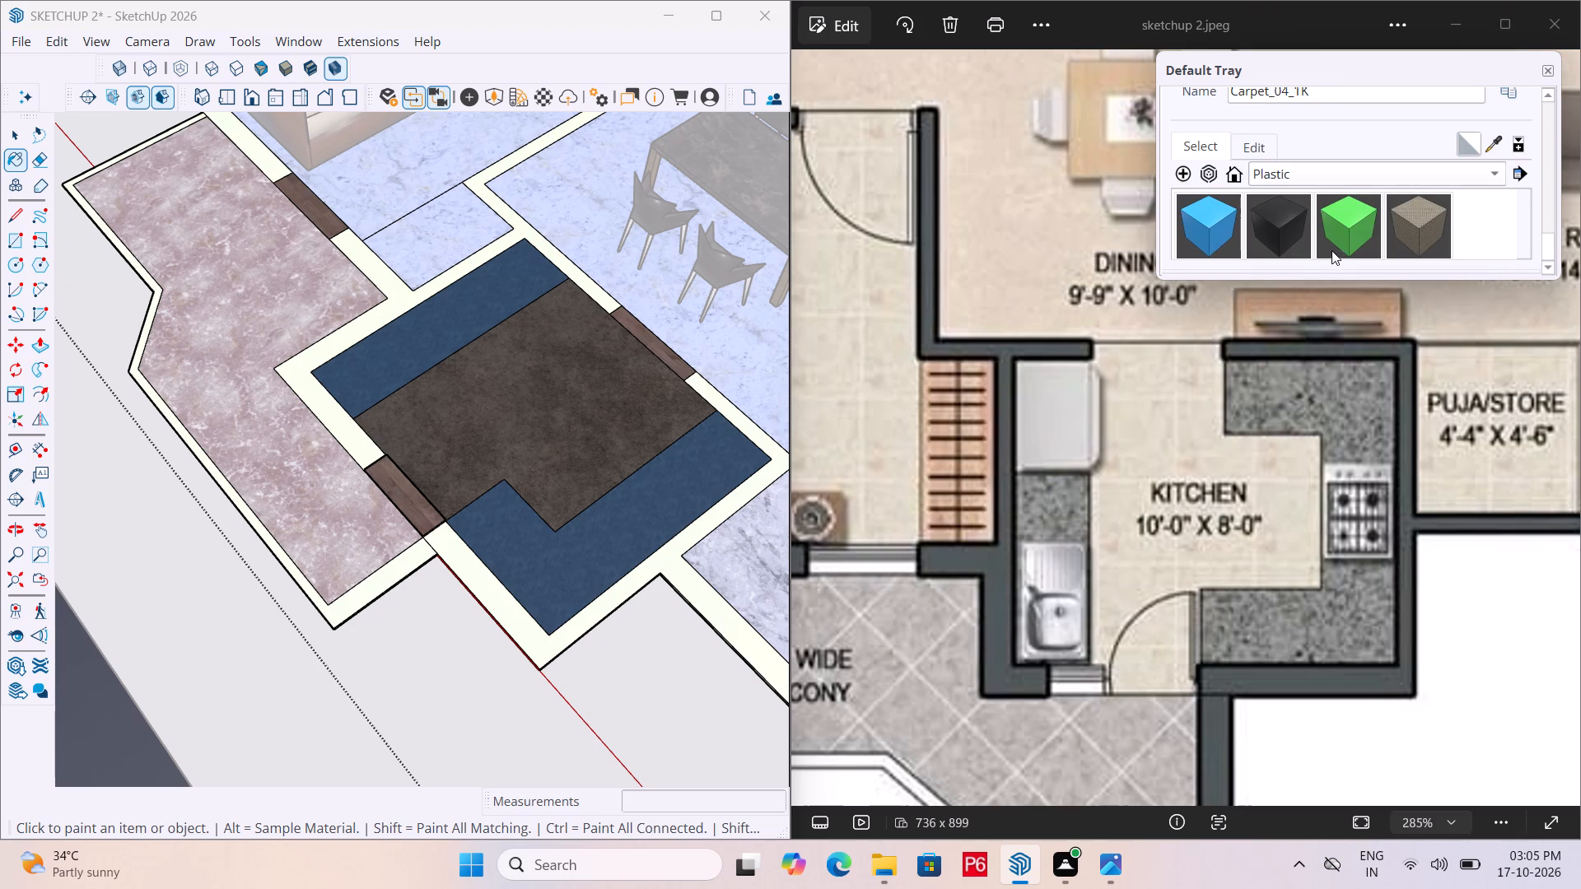
pyautogui.scroll(-2, 1331, 250)
pyautogui.scroll(-4, 1374, 184)
pyautogui.scroll(4, 1453, 218)
pyautogui.scroll(-5, 1456, 221)
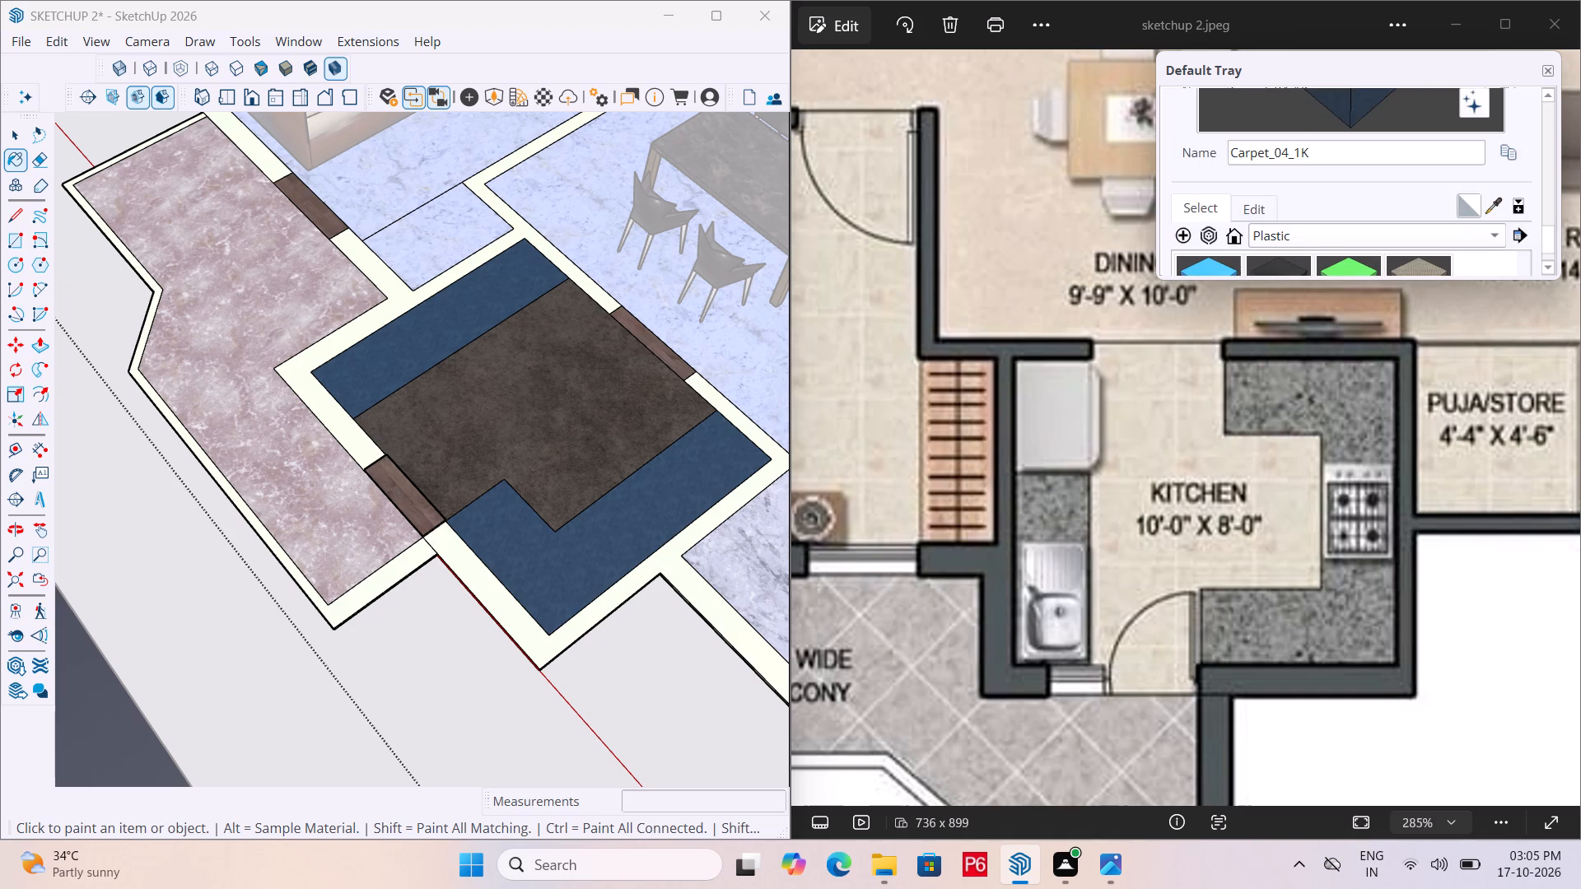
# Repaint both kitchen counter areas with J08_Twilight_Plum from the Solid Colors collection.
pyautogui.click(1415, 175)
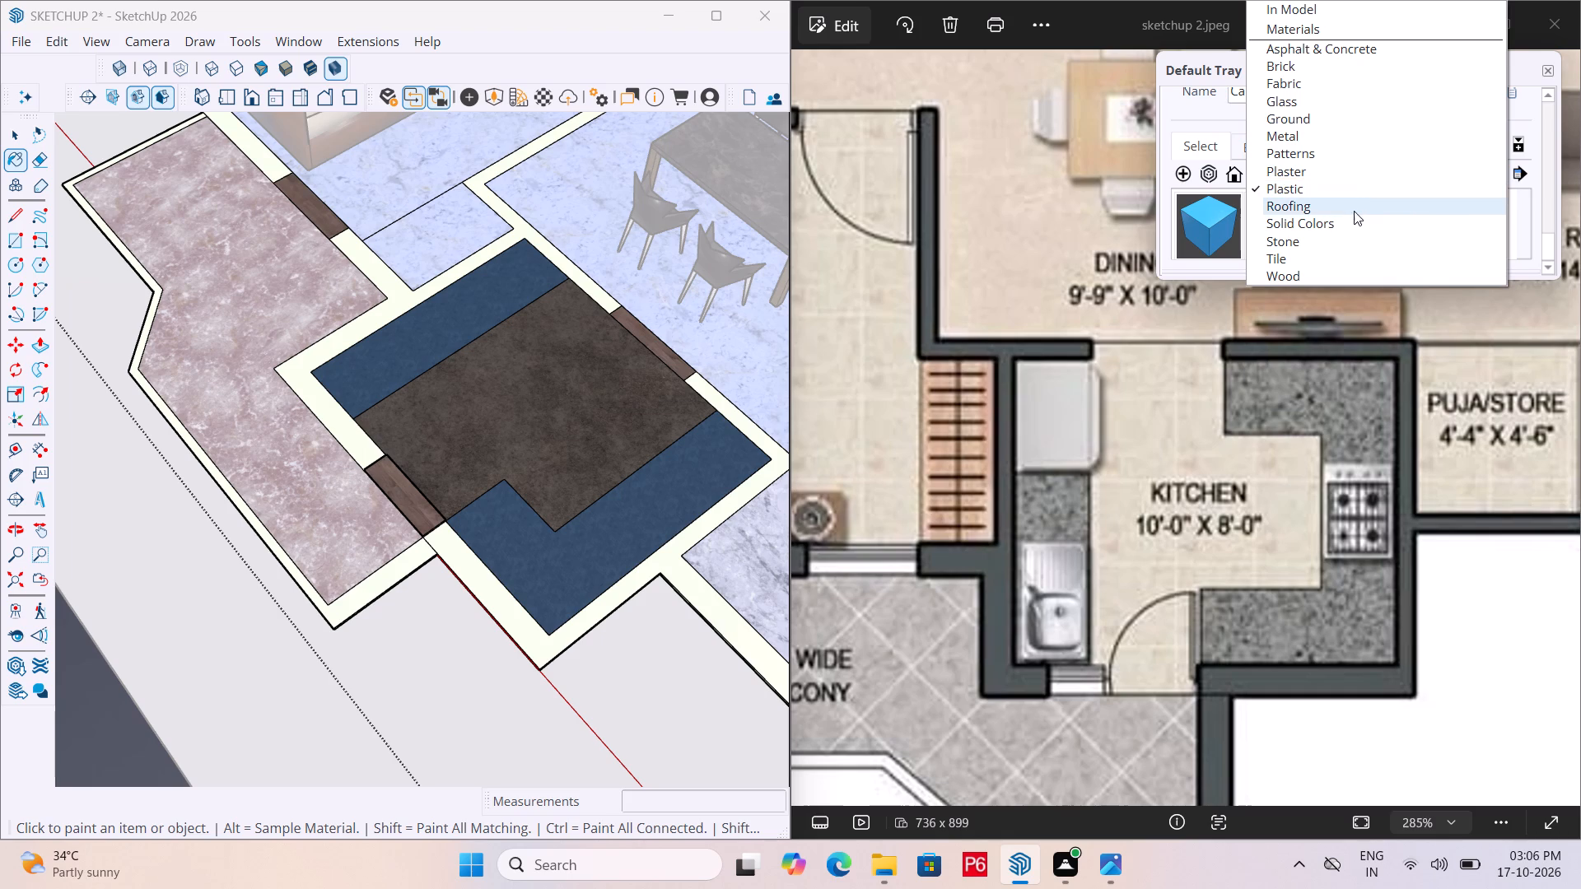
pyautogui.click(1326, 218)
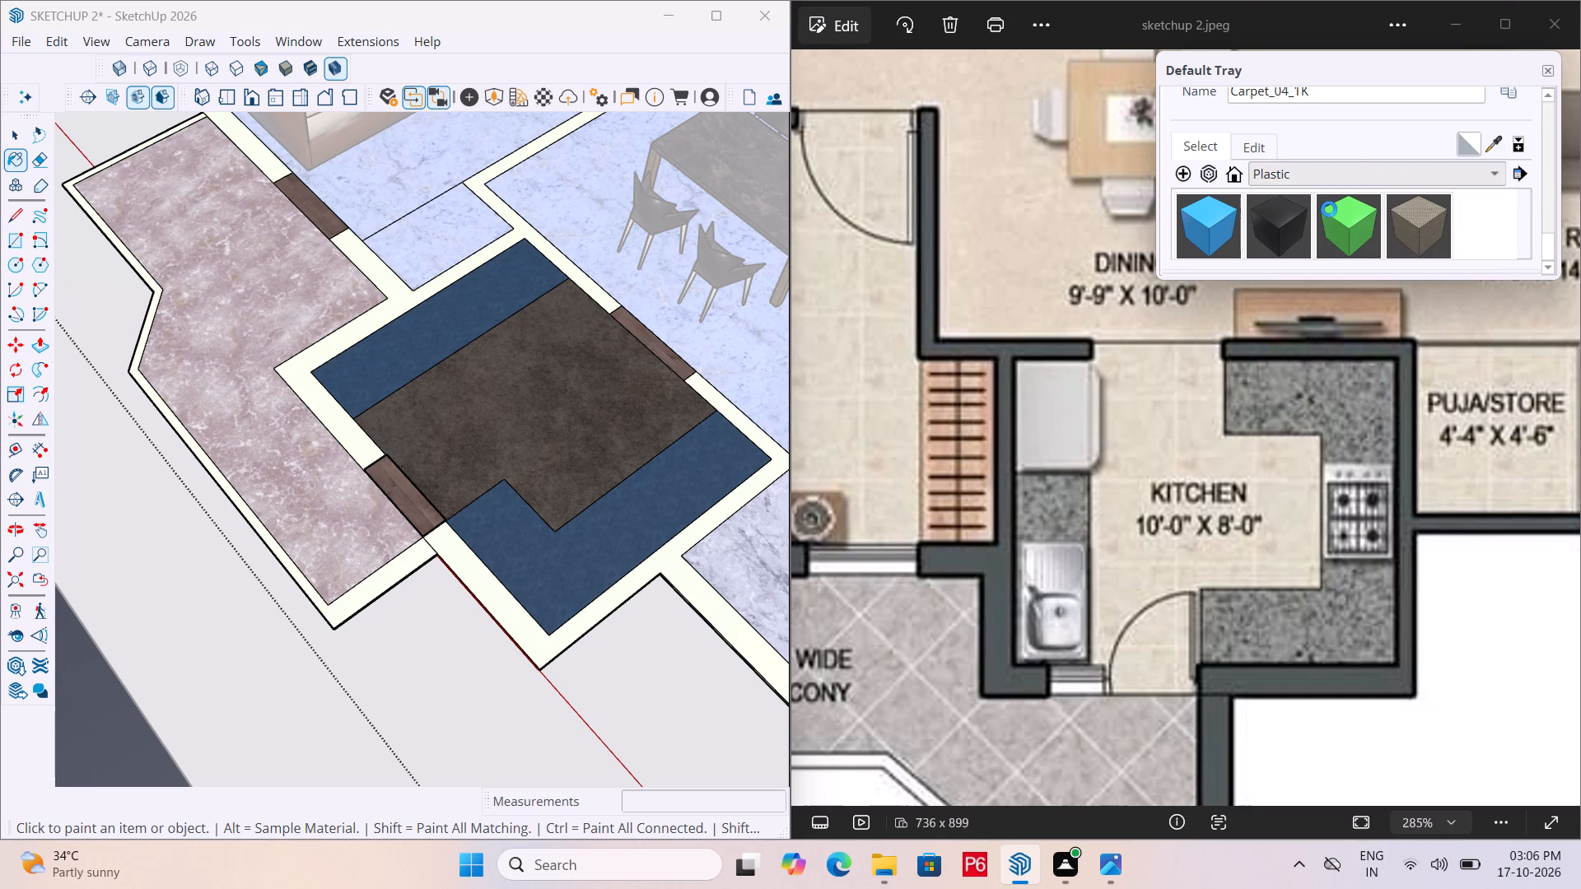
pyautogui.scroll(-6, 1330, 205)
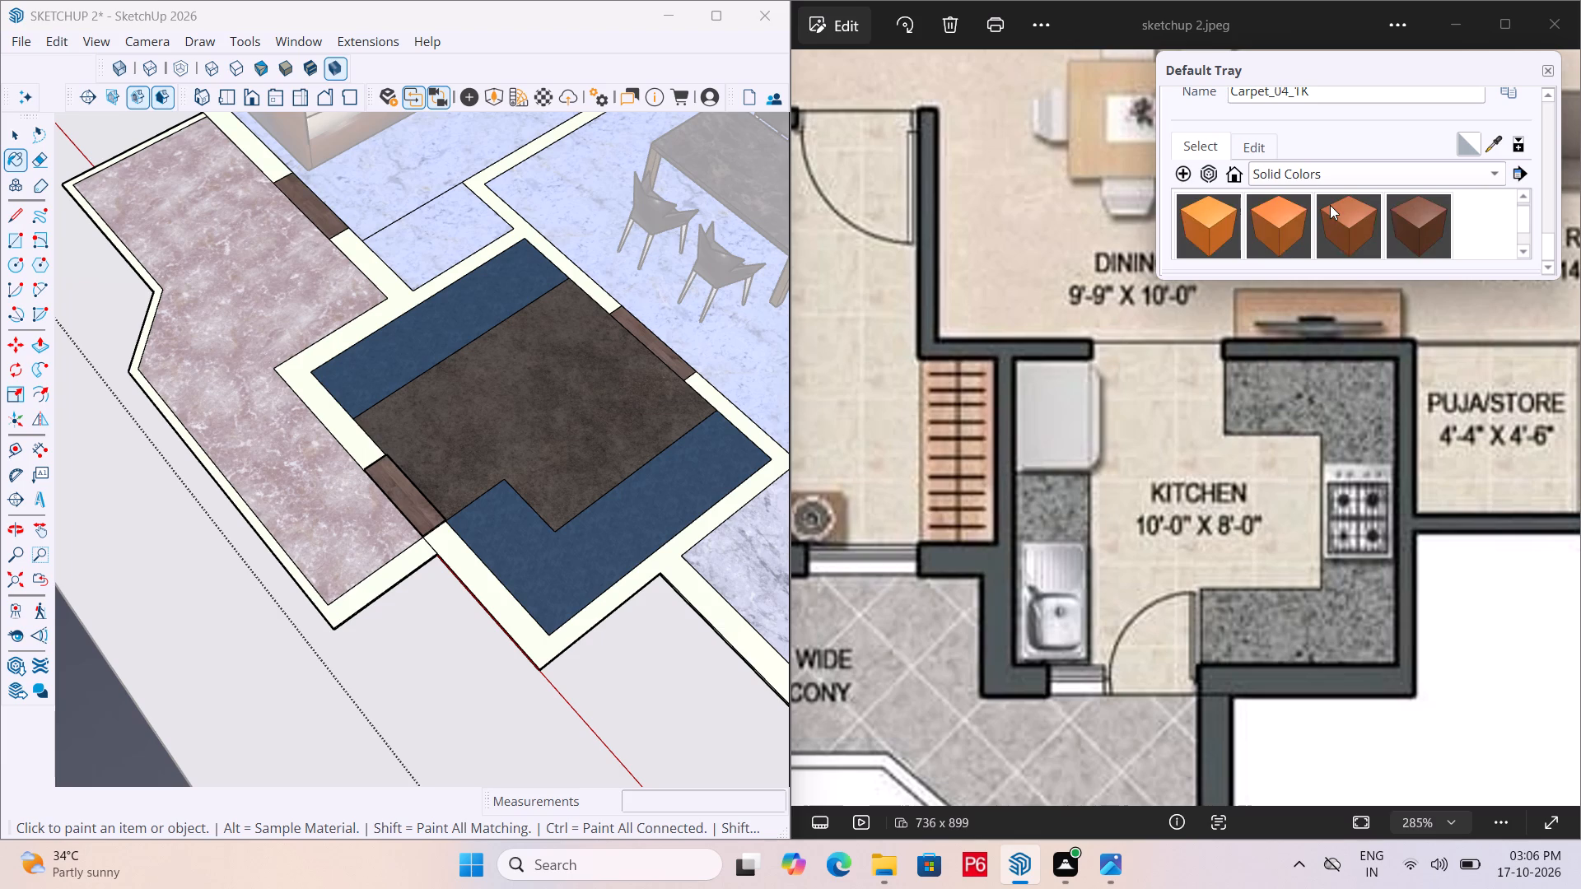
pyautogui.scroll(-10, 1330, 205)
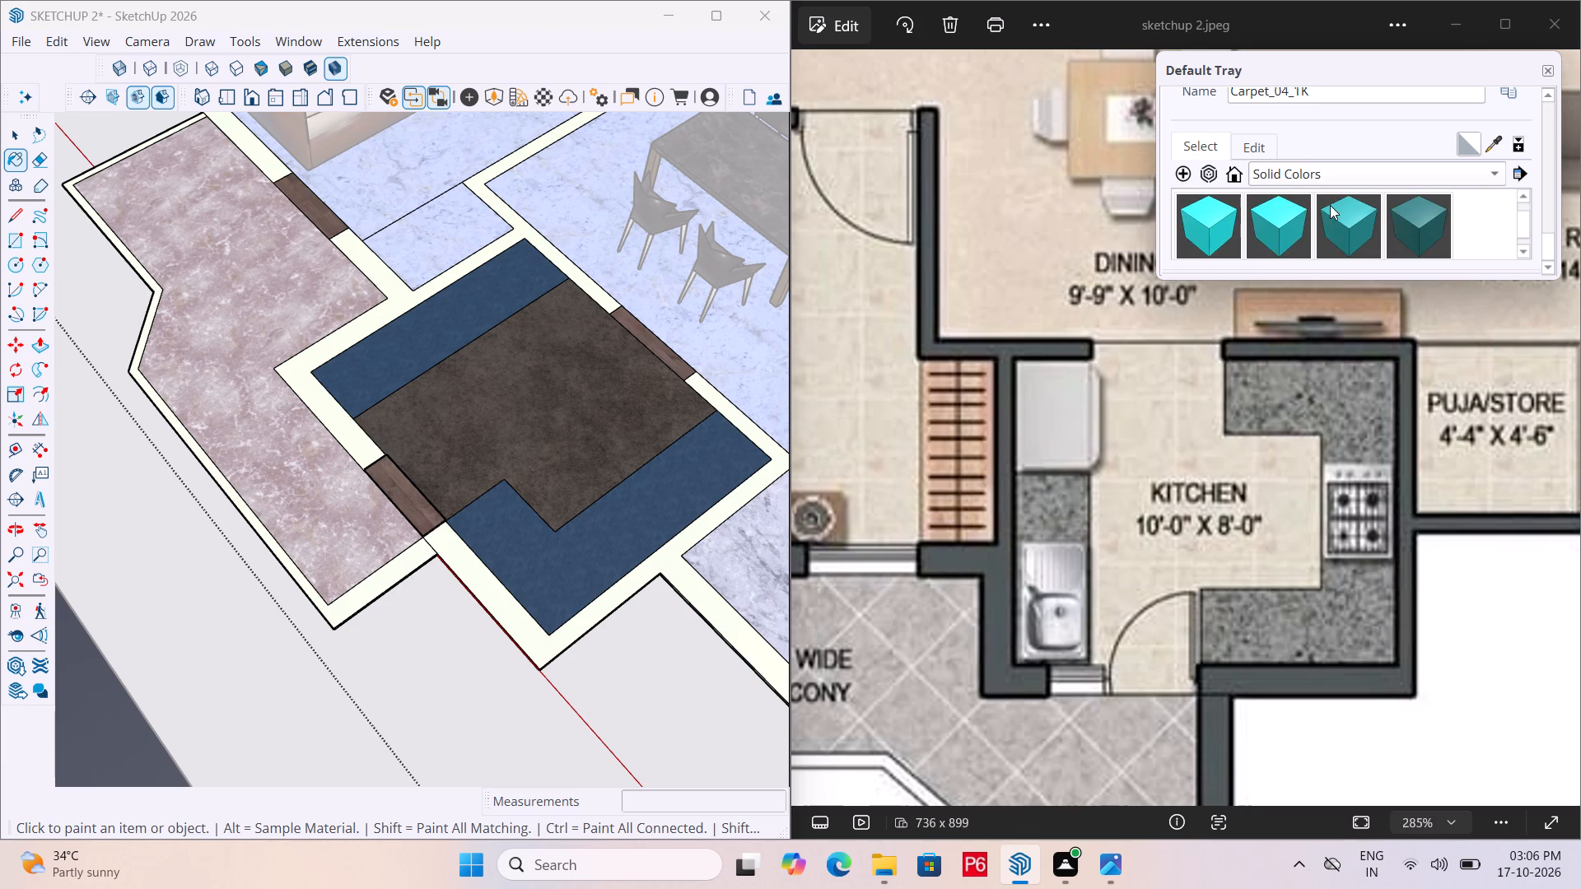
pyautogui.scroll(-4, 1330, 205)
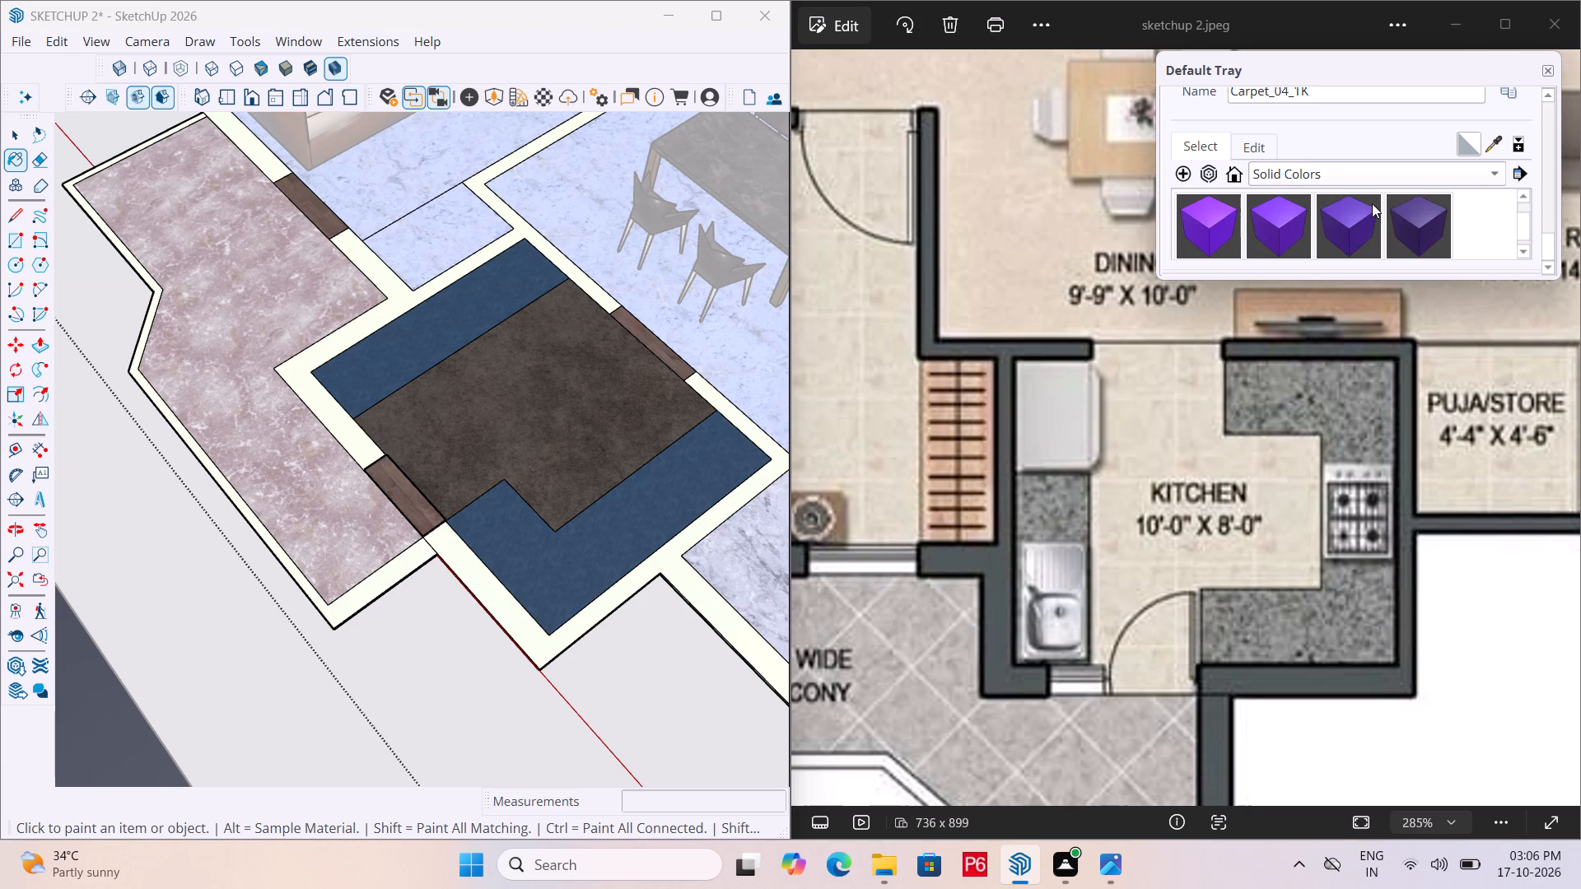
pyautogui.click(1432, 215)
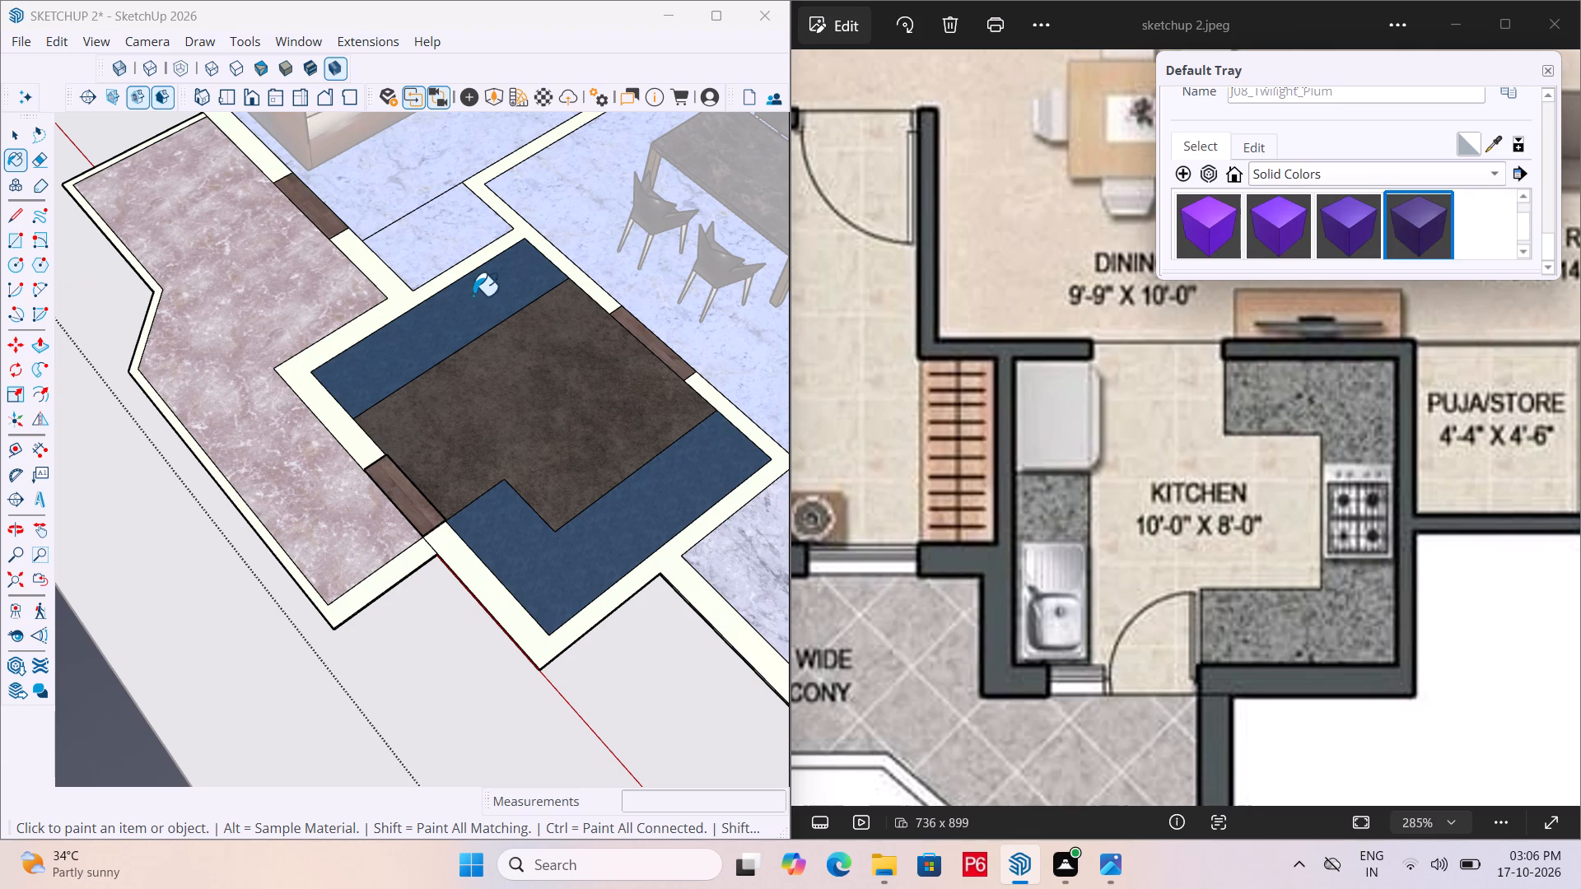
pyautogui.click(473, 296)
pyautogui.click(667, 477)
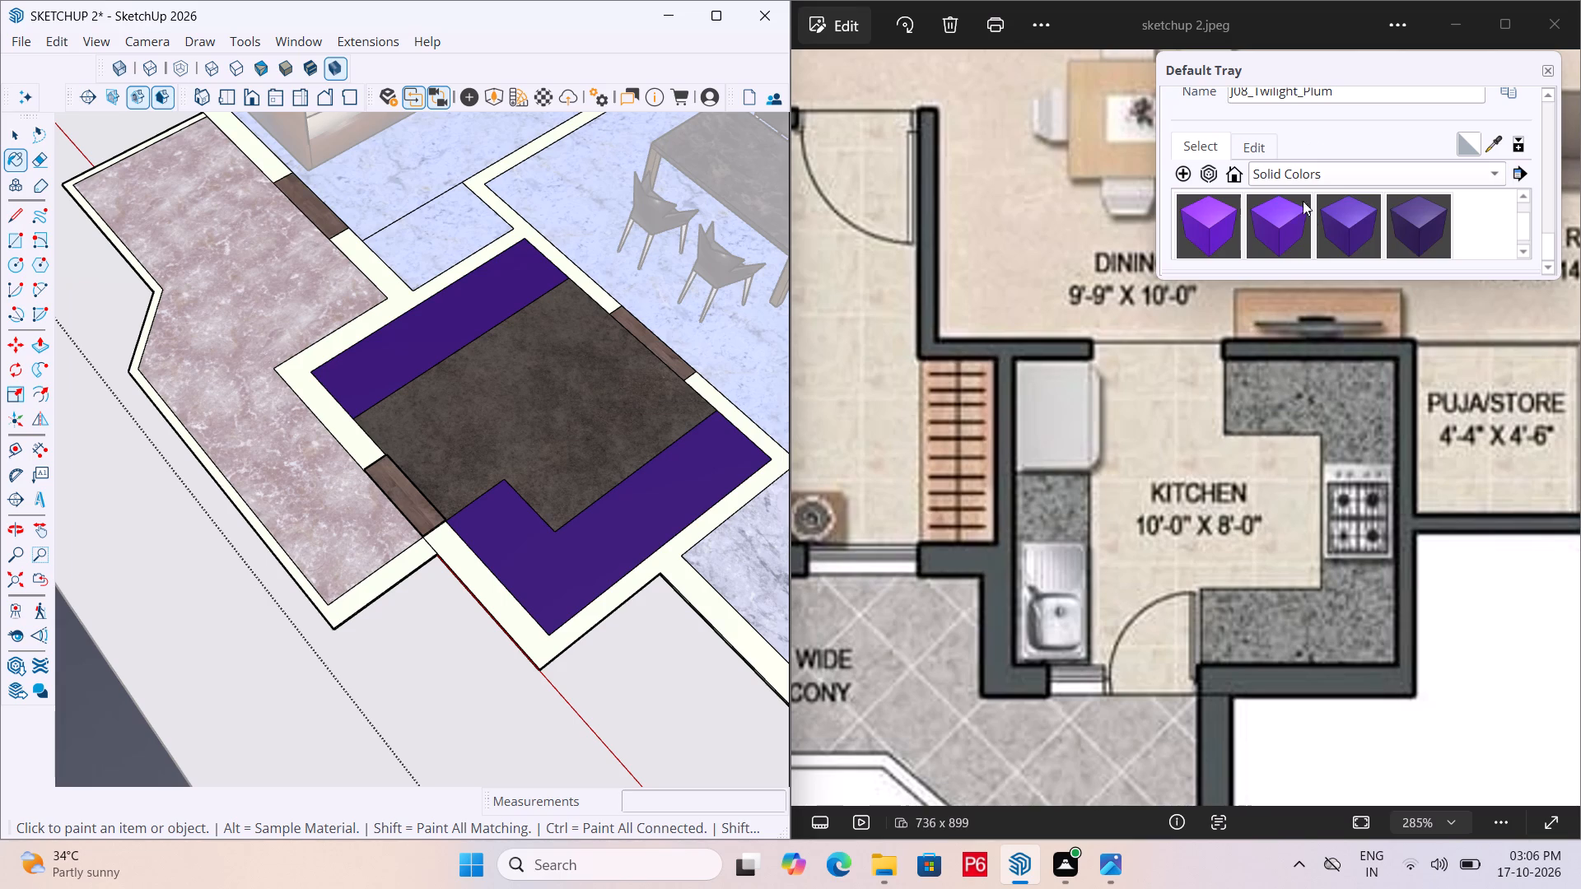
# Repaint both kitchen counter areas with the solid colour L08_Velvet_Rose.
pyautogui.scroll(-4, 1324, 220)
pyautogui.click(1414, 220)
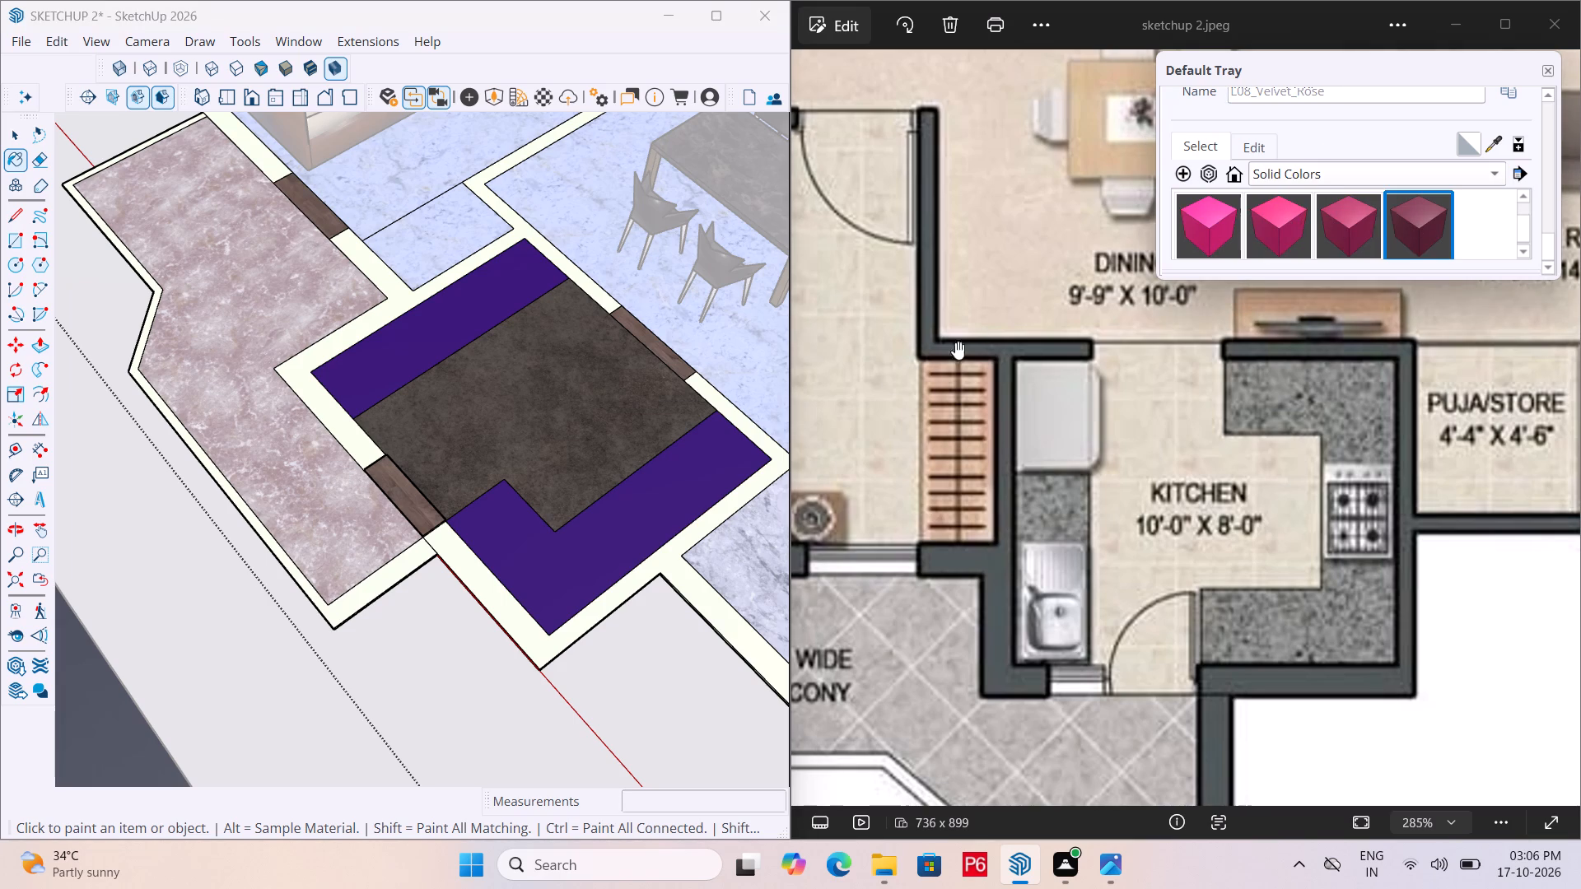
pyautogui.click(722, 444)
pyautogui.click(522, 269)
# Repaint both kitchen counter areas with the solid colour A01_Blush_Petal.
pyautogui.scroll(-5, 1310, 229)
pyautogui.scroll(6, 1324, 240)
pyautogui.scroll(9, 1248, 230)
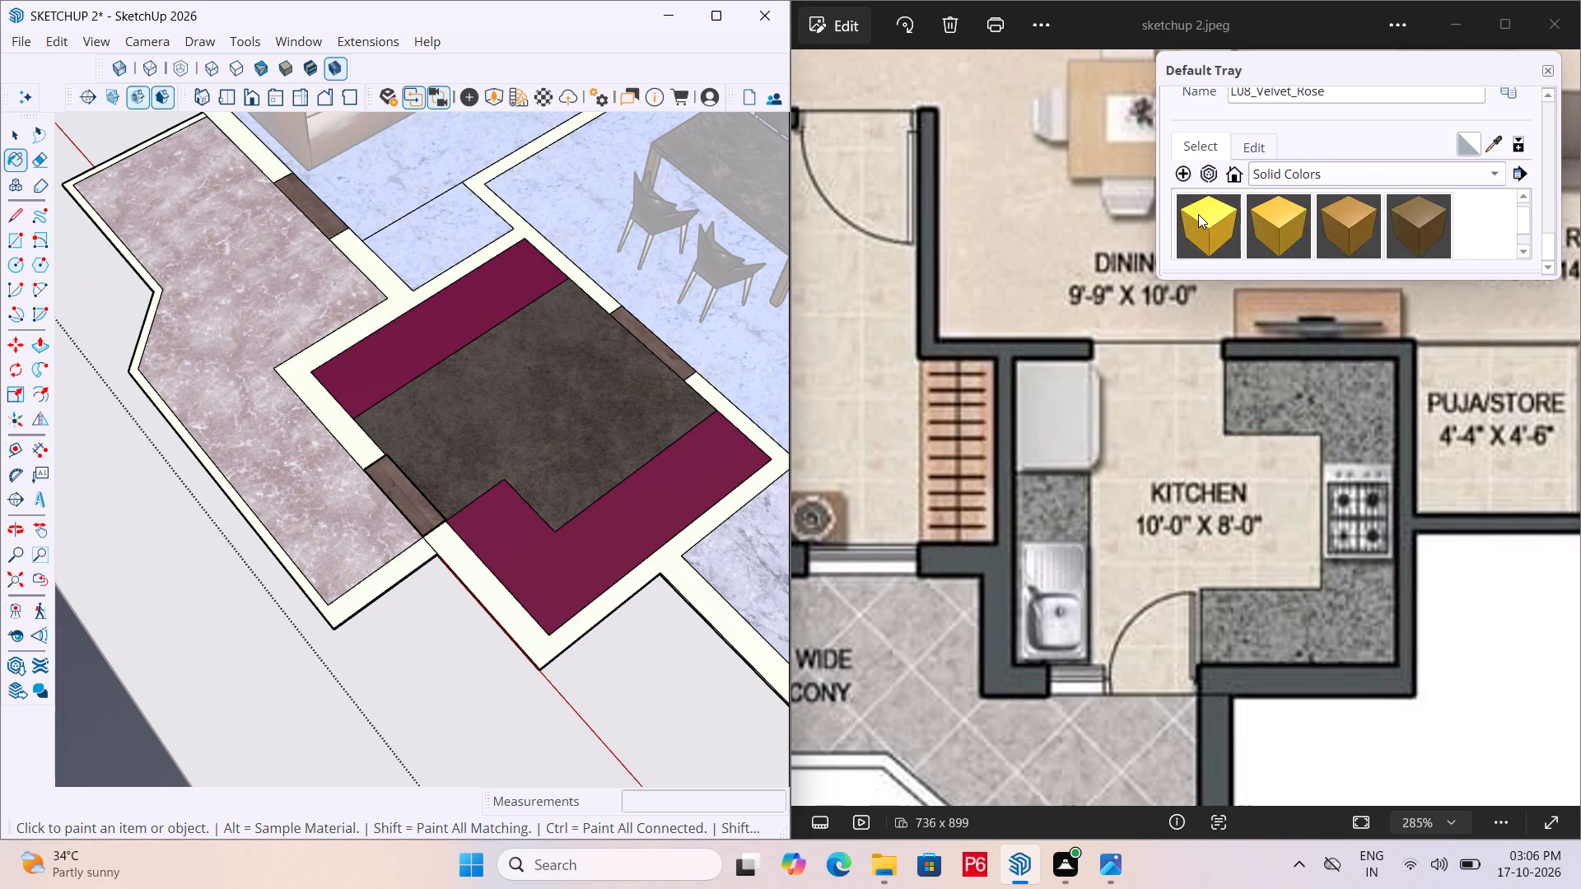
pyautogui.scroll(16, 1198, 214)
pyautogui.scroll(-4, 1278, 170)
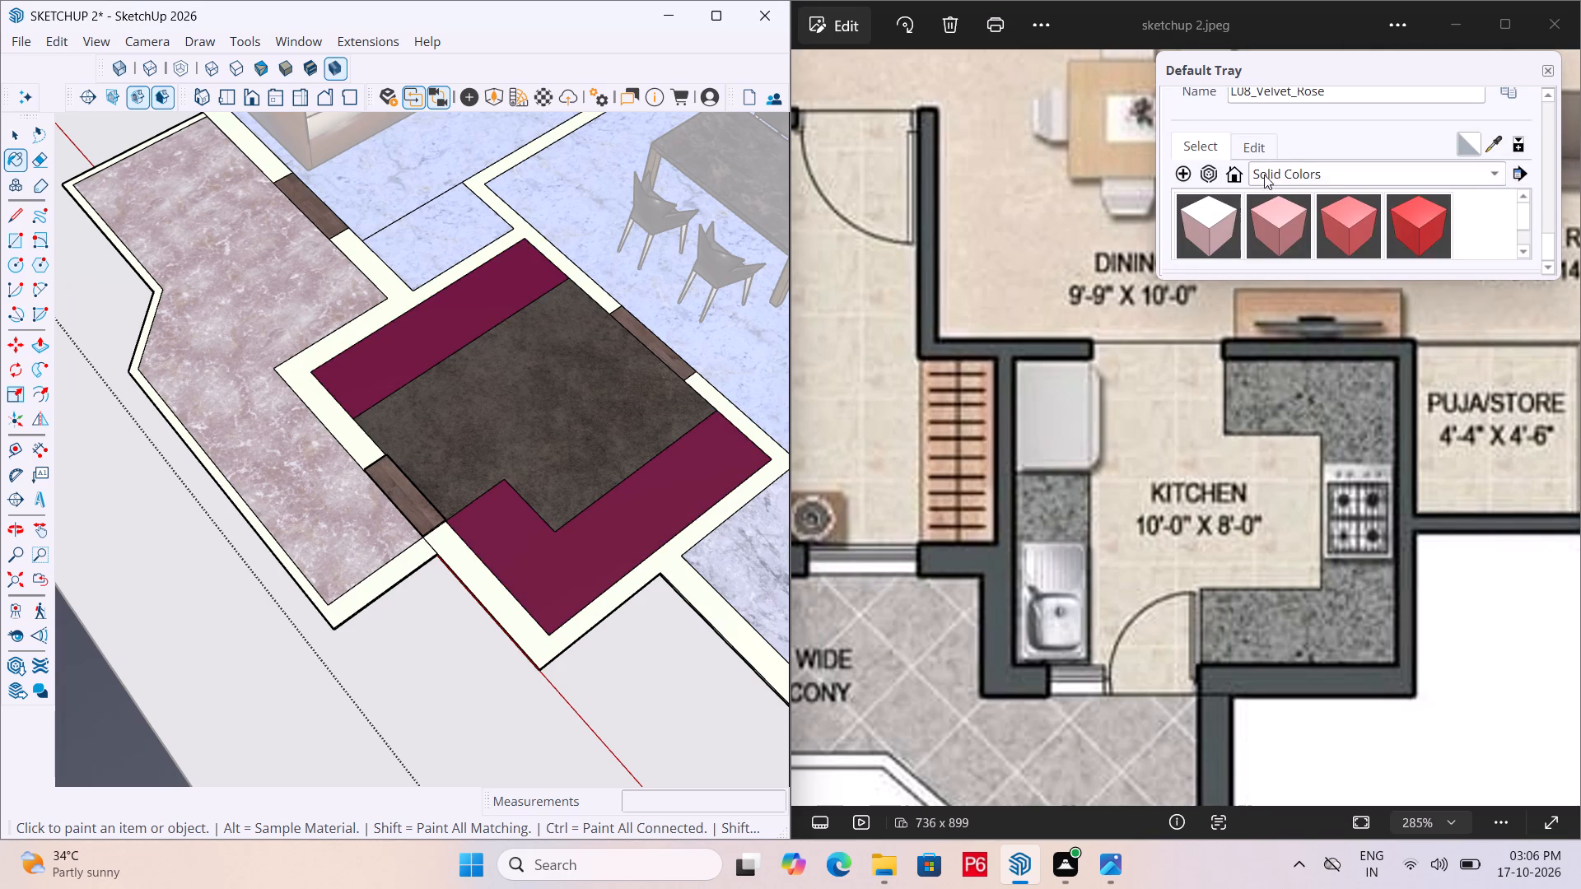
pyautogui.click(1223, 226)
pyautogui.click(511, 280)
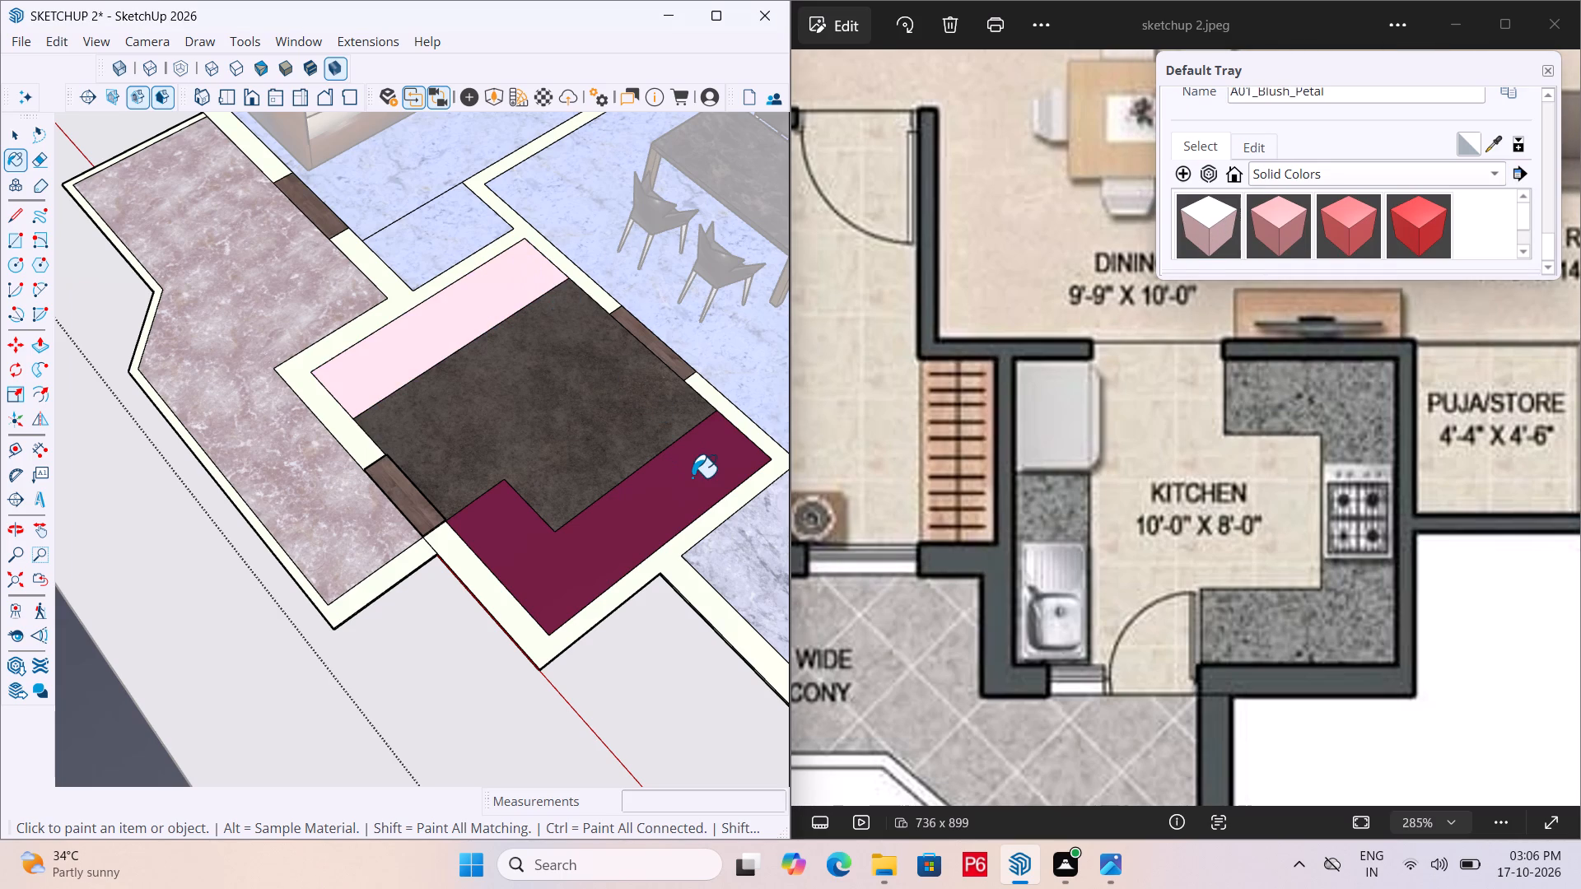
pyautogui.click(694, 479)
# Paint the straight counter strip and the L-shaped counter area with the solid colour B01_Ivory_Dust.
pyautogui.scroll(-3, 1323, 169)
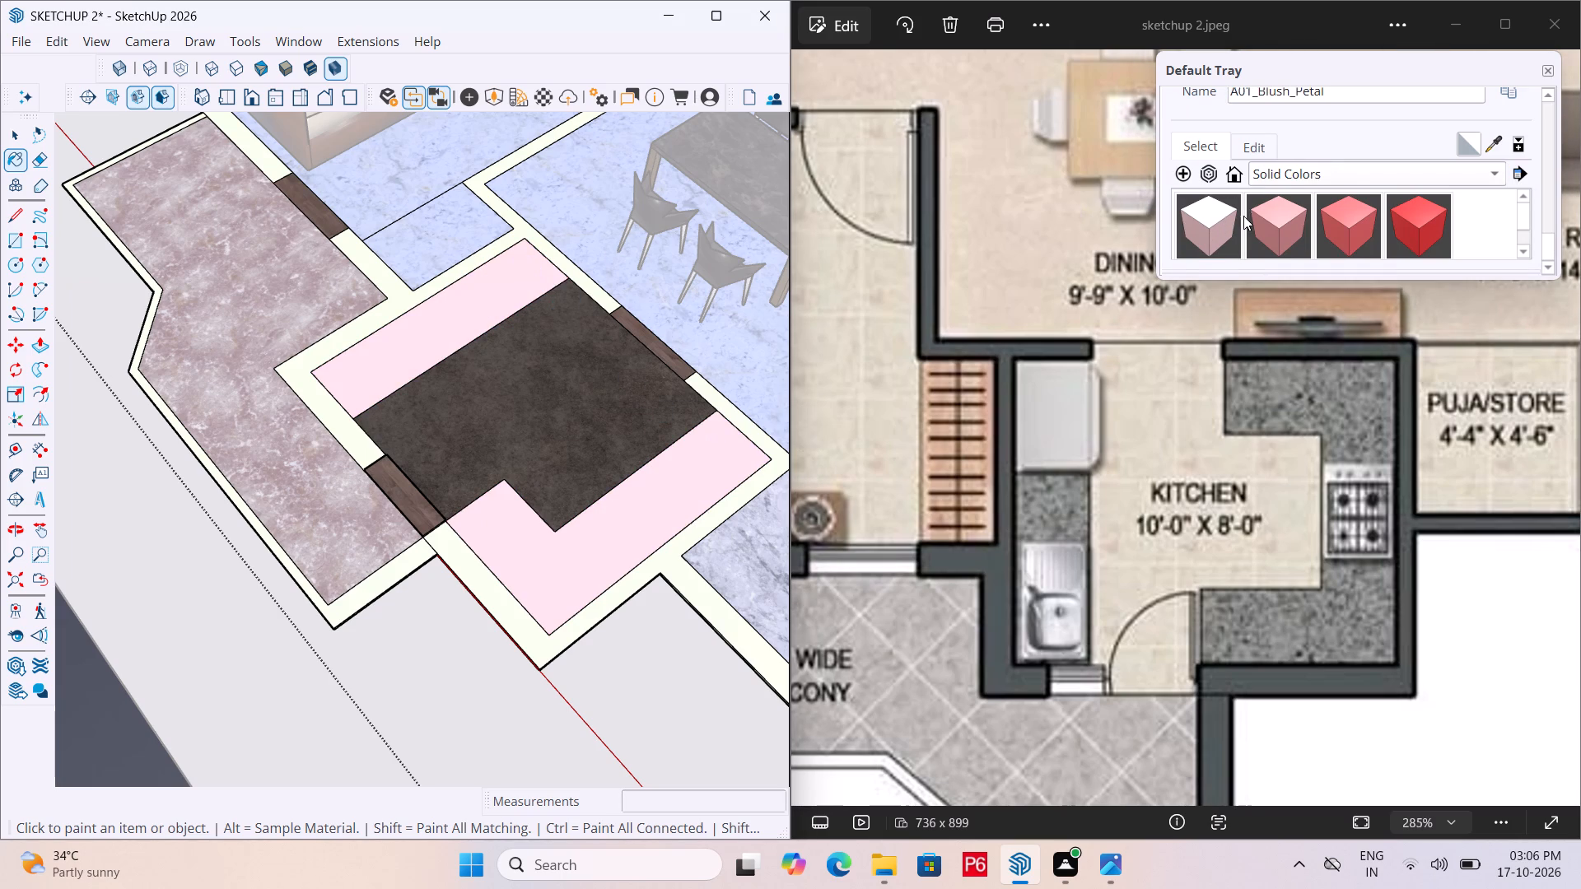
pyautogui.scroll(-3, 1286, 225)
pyautogui.click(1206, 214)
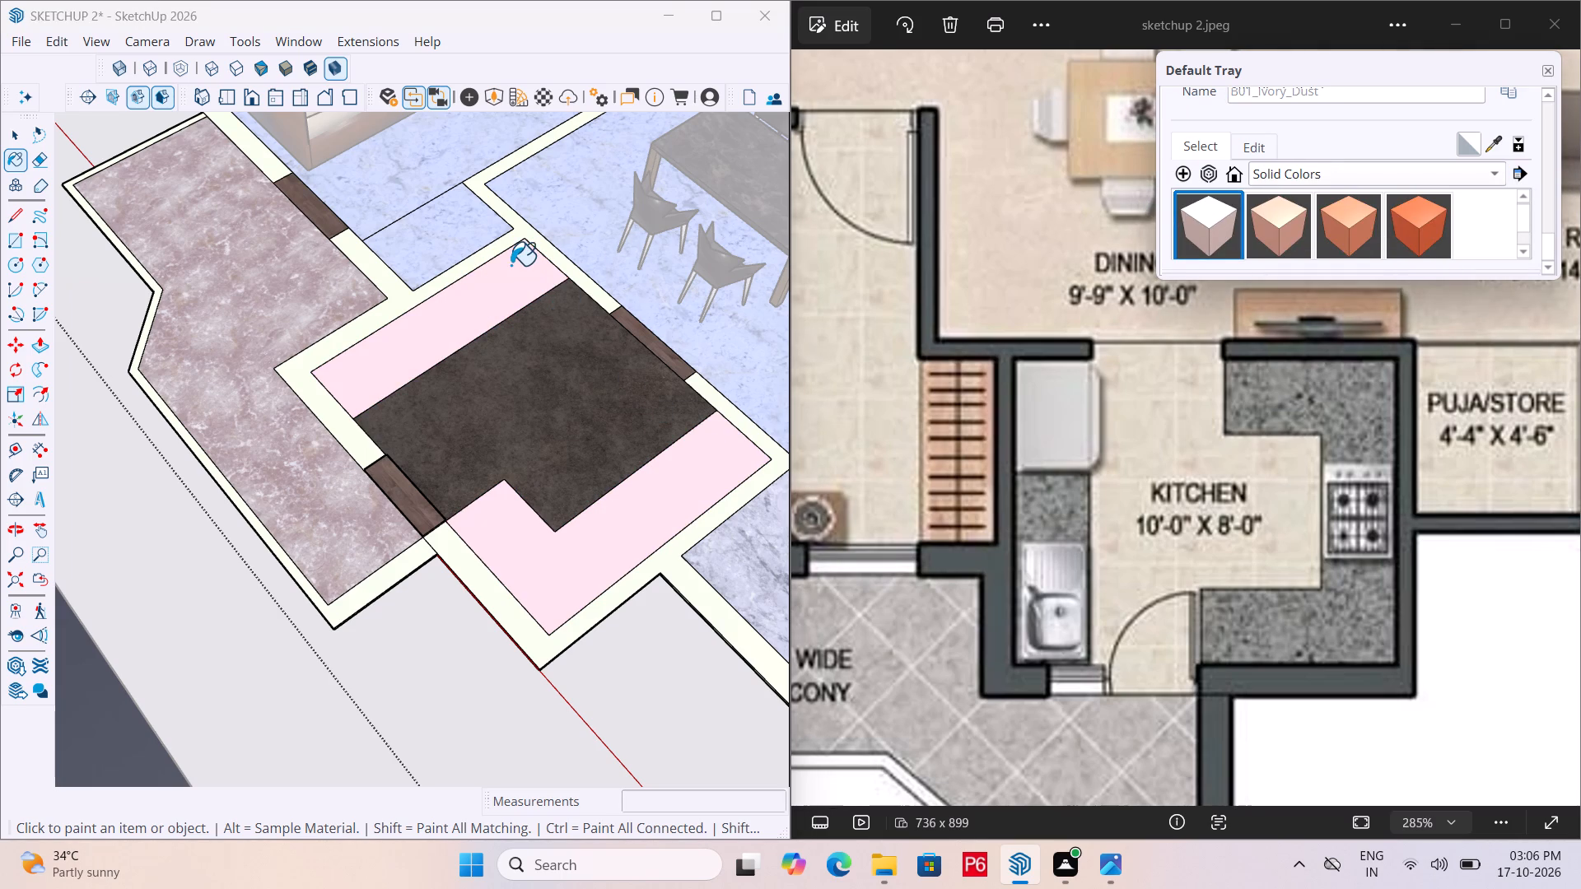
pyautogui.click(511, 265)
pyautogui.moveTo(688, 464); pyautogui.dragTo(694, 453)
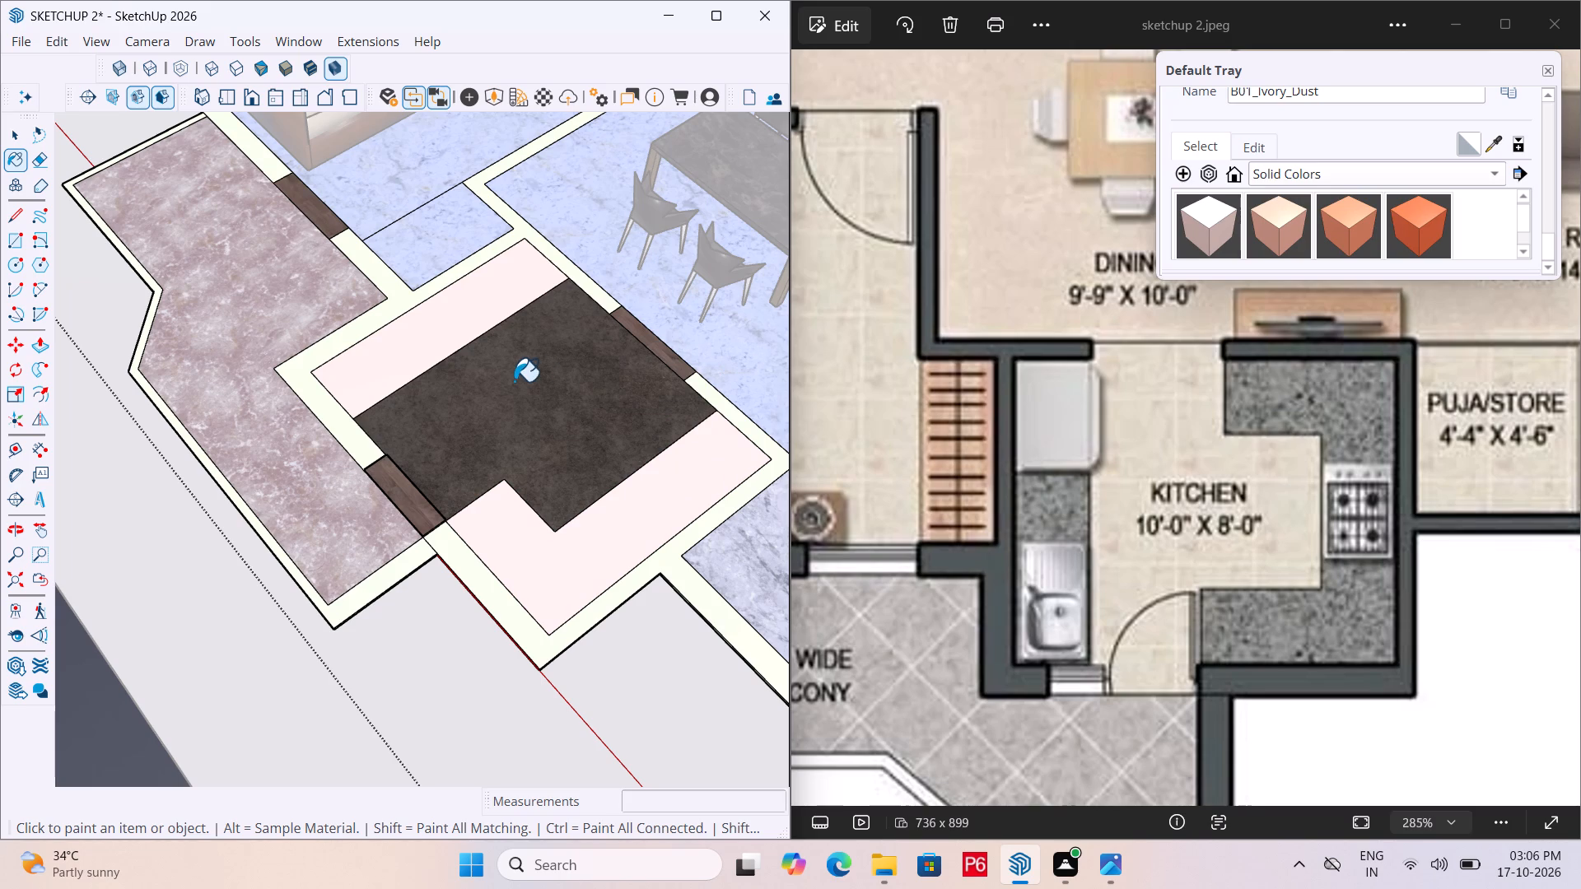
# Push/Pull the straight counter strip and the L-shaped counter area up 2' from the kitchen floor.
pyautogui.press('p')
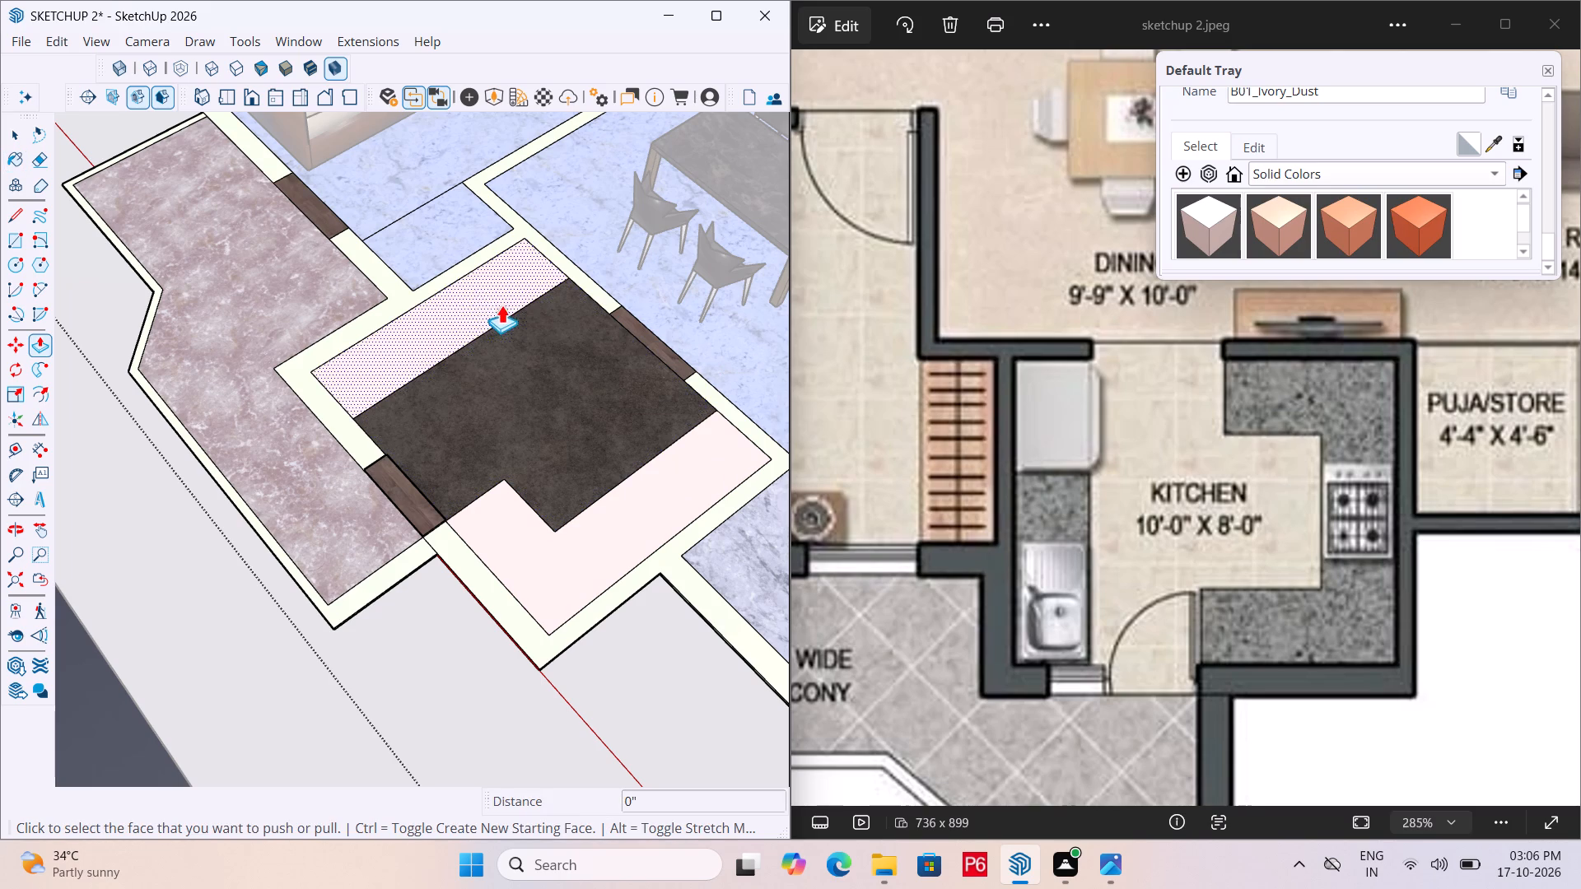
pyautogui.click(480, 291)
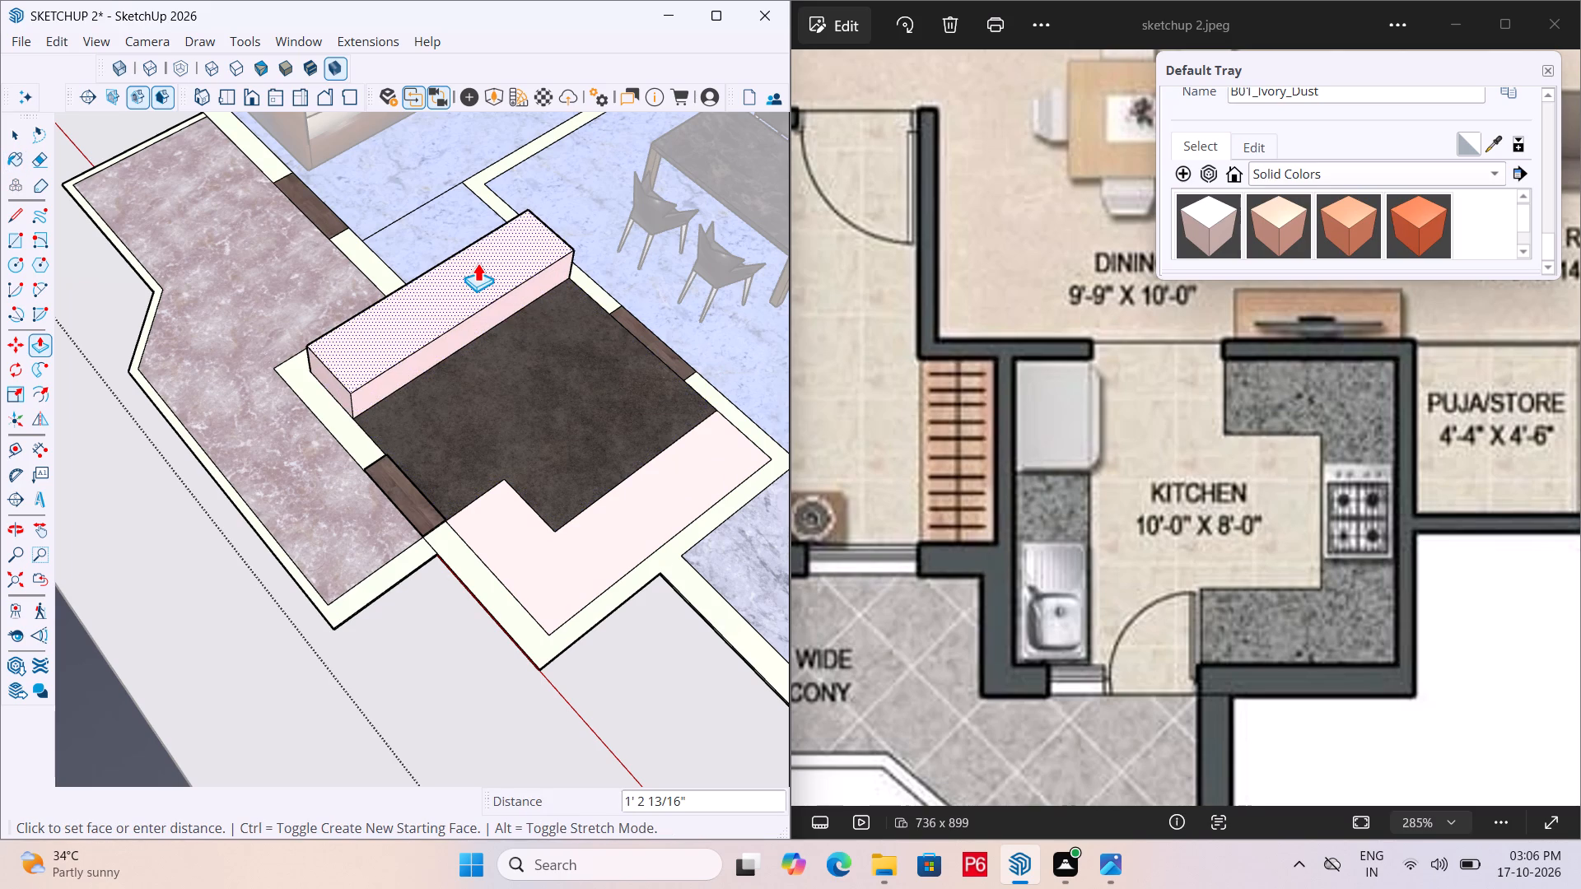
pyautogui.write("2'")
pyautogui.press('Return')
pyautogui.doubleClick(601, 526)
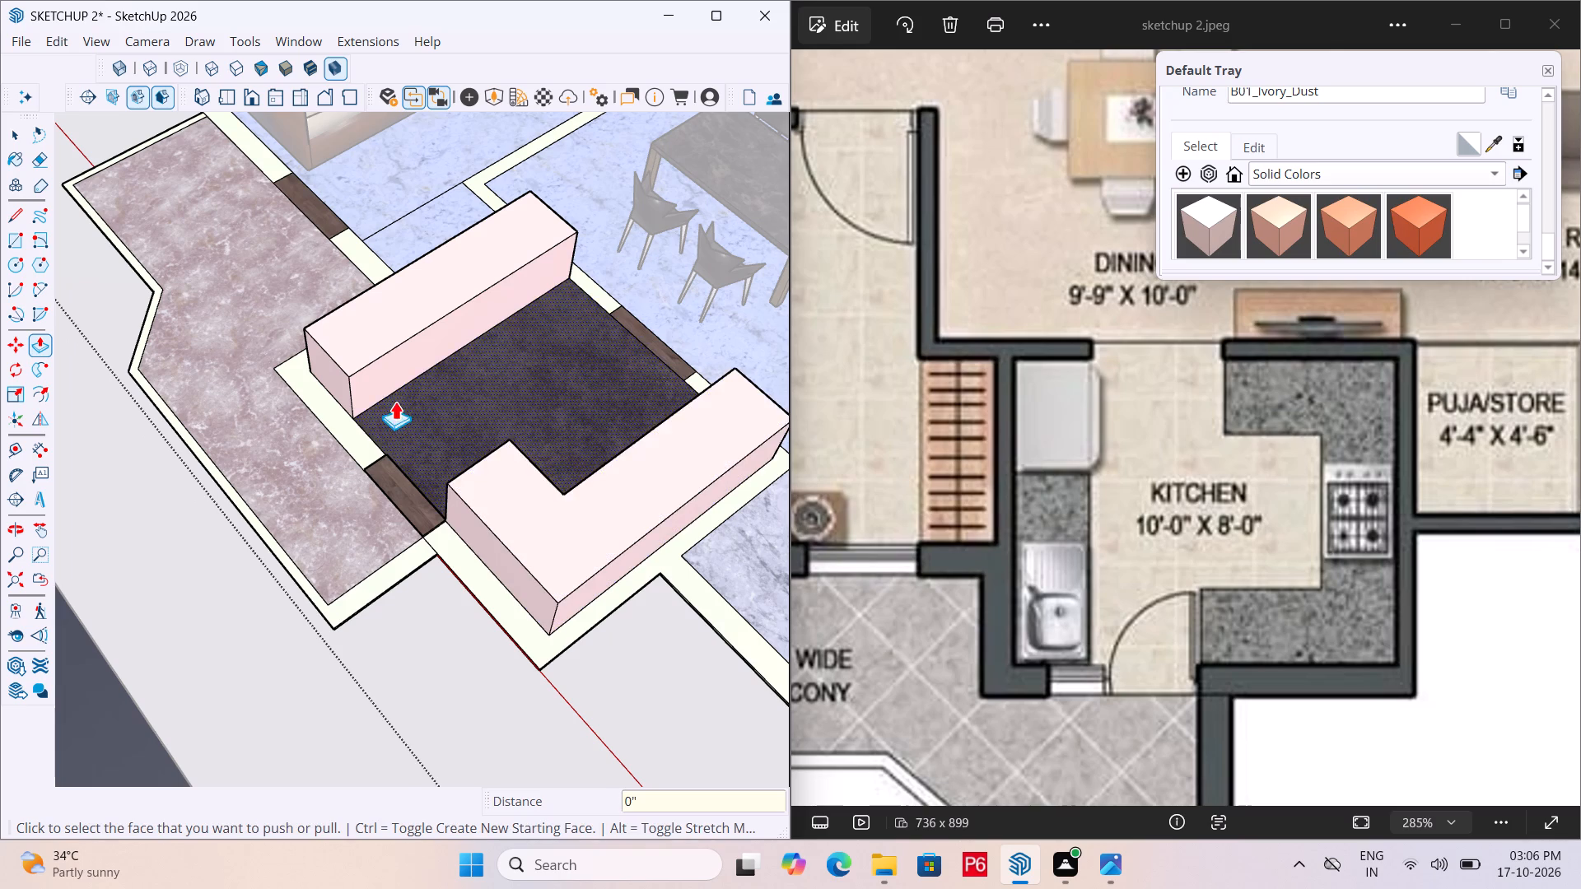
# Push/Pull the tops of the straight counter and the L-shaped counter up another 1' and save the model.
pyautogui.moveTo(394, 398); pyautogui.dragTo(0, 236, button='middle')
pyautogui.moveTo(732, 392); pyautogui.dragTo(412, 314, button='middle')
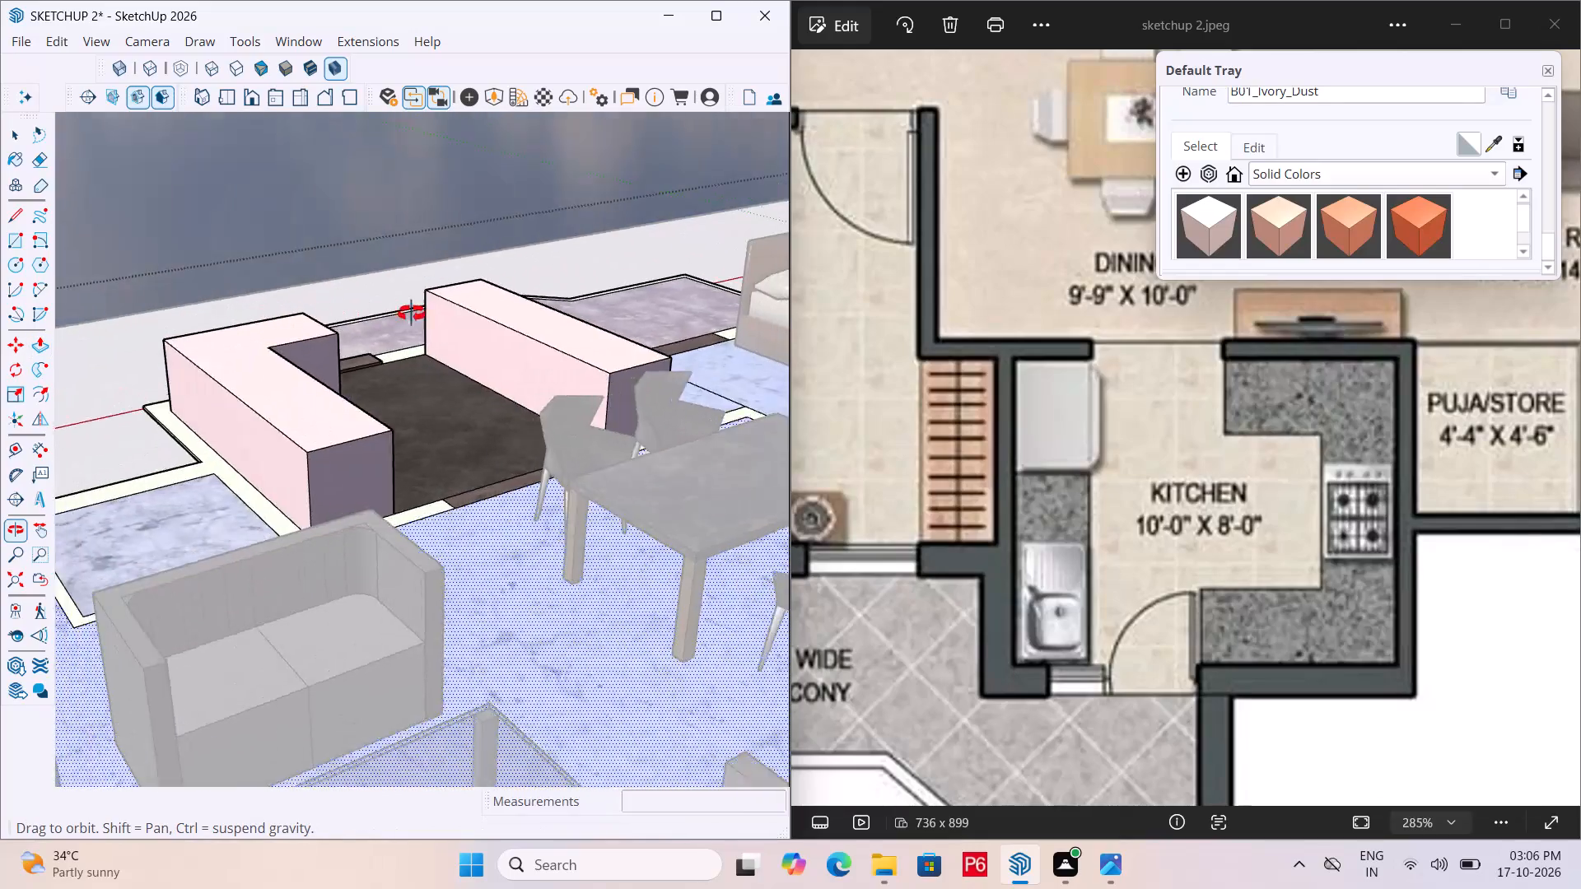
pyautogui.moveTo(412, 314); pyautogui.dragTo(668, 328, button='middle')
pyautogui.scroll(3, 623, 312)
pyautogui.click(607, 298)
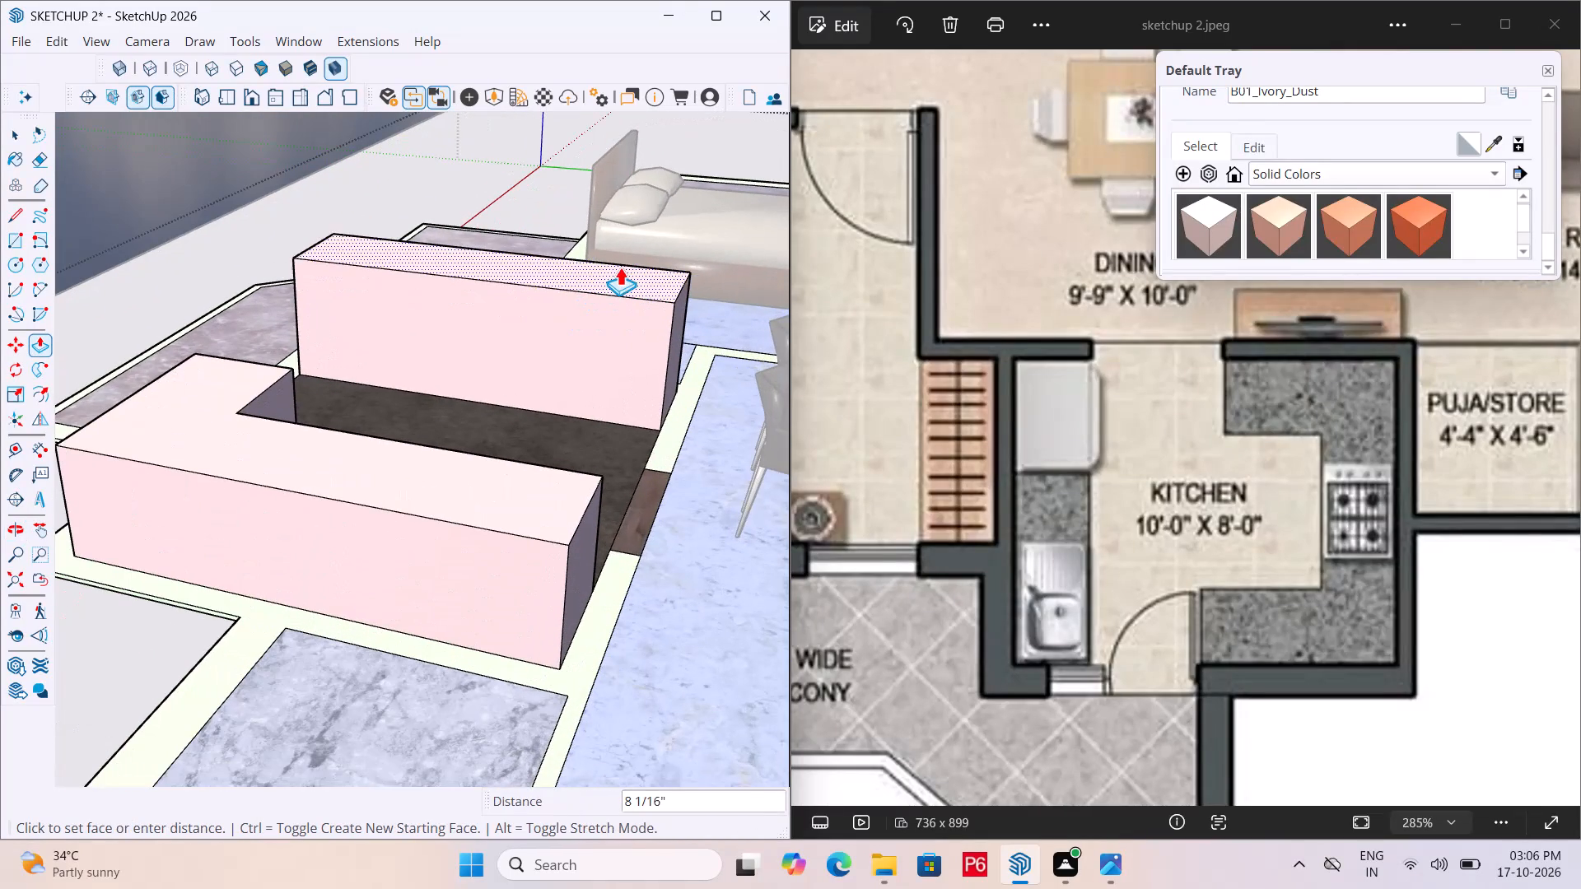
pyautogui.write("1'")
pyautogui.press('Return')
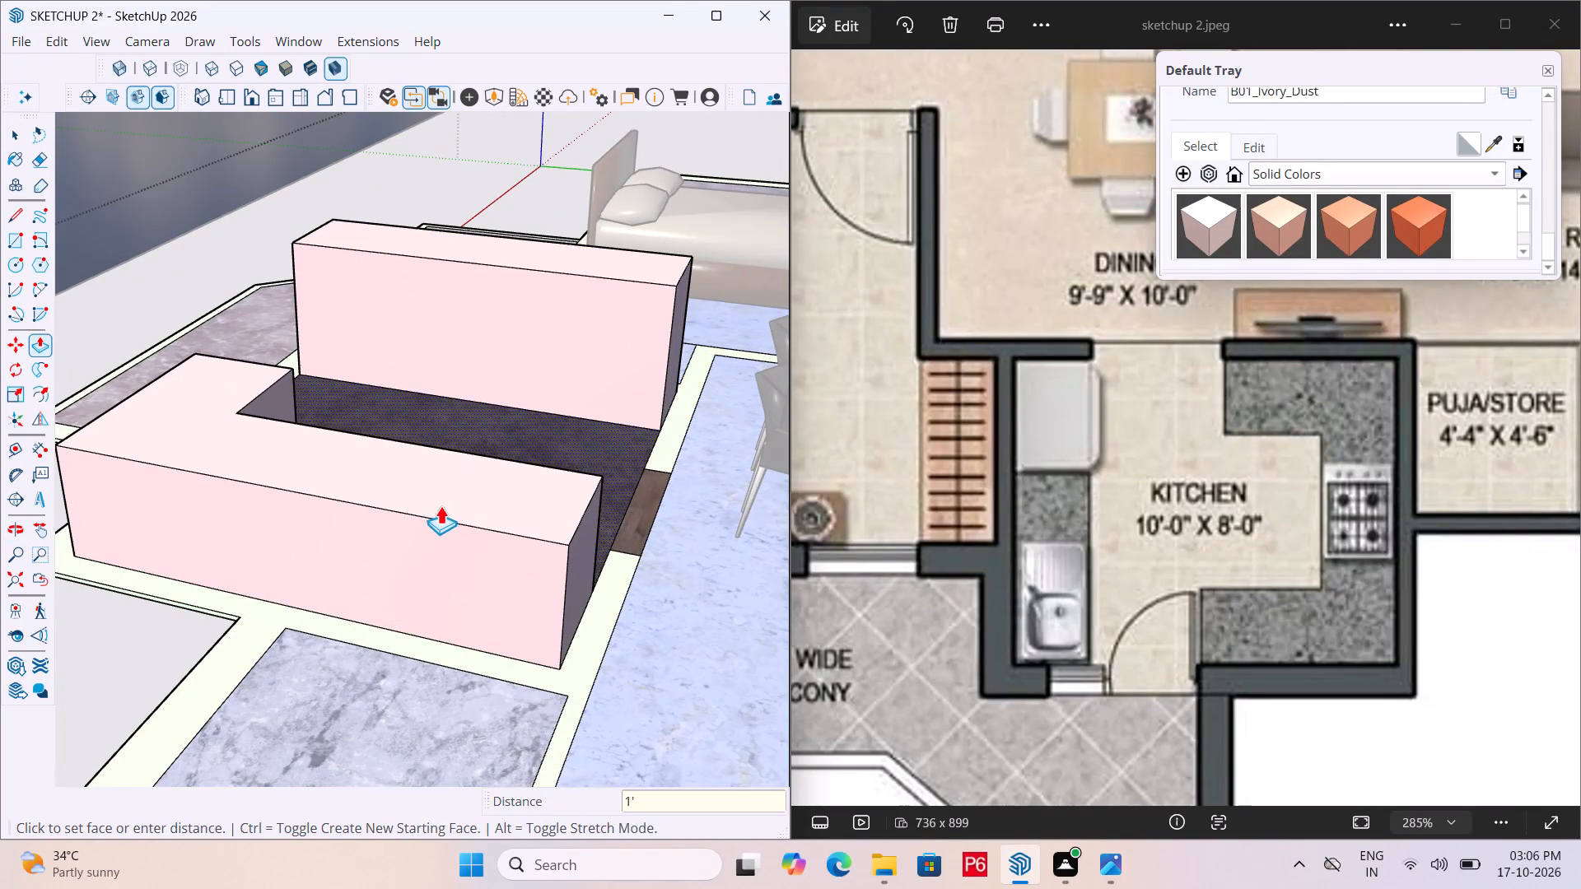
pyautogui.doubleClick(444, 494)
pyautogui.hotkey('ctrl', 's')
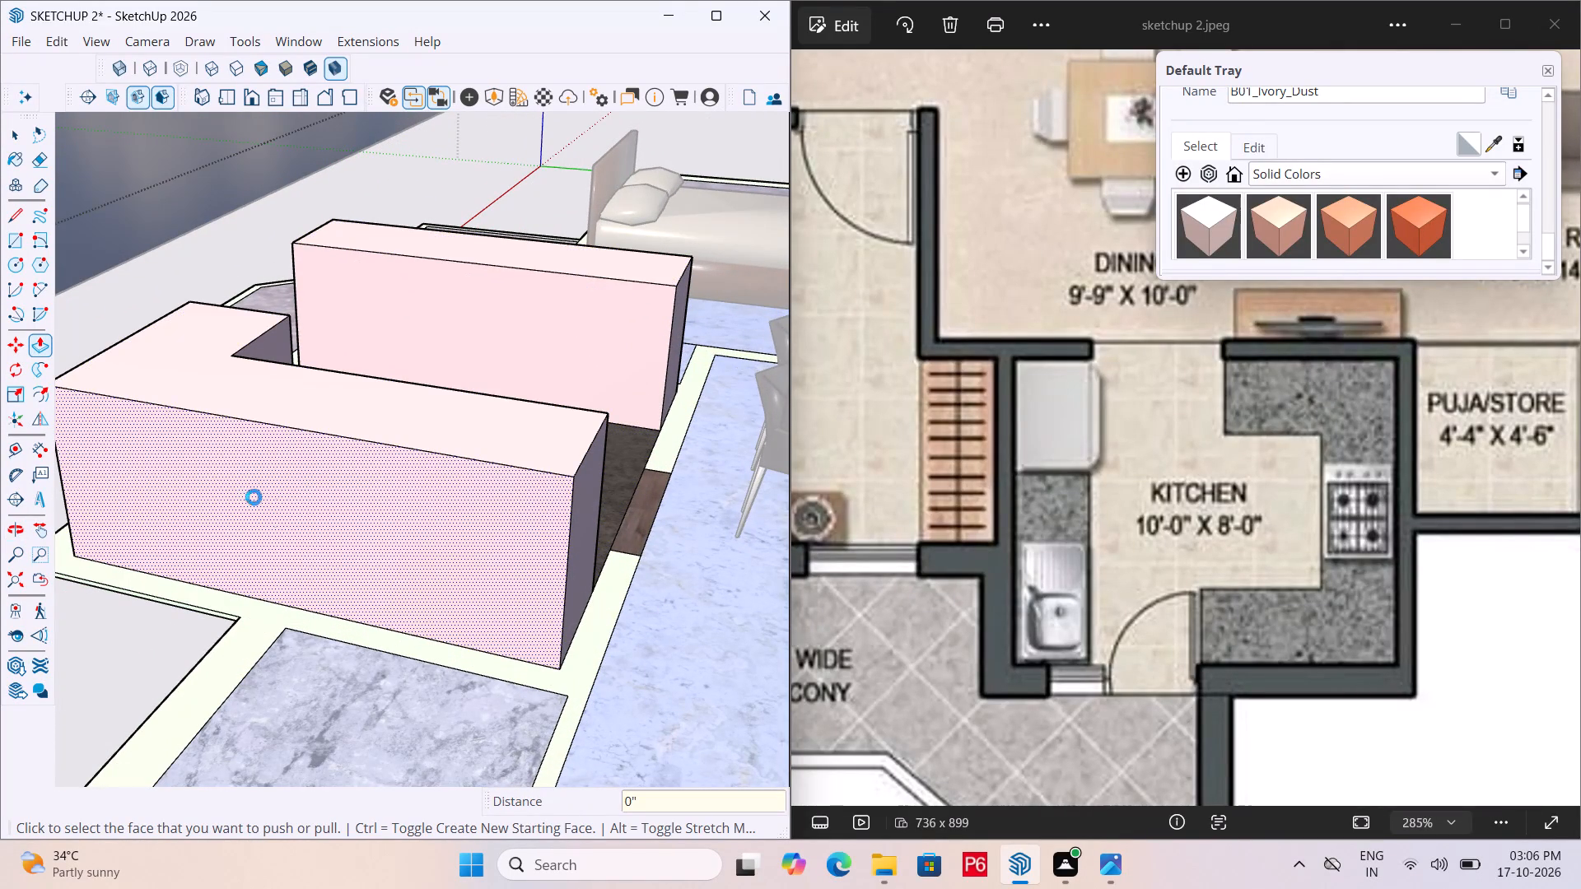
pyautogui.hotkey('ctrl', 's')
# Place three vertical guides at 2' intervals along the straight counter's kitchen-side face, starting from its balcony-side end edge.
pyautogui.moveTo(105, 447); pyautogui.dragTo(161, 475, button='middle')
pyautogui.moveTo(135, 468); pyautogui.dragTo(141, 468, button='middle')
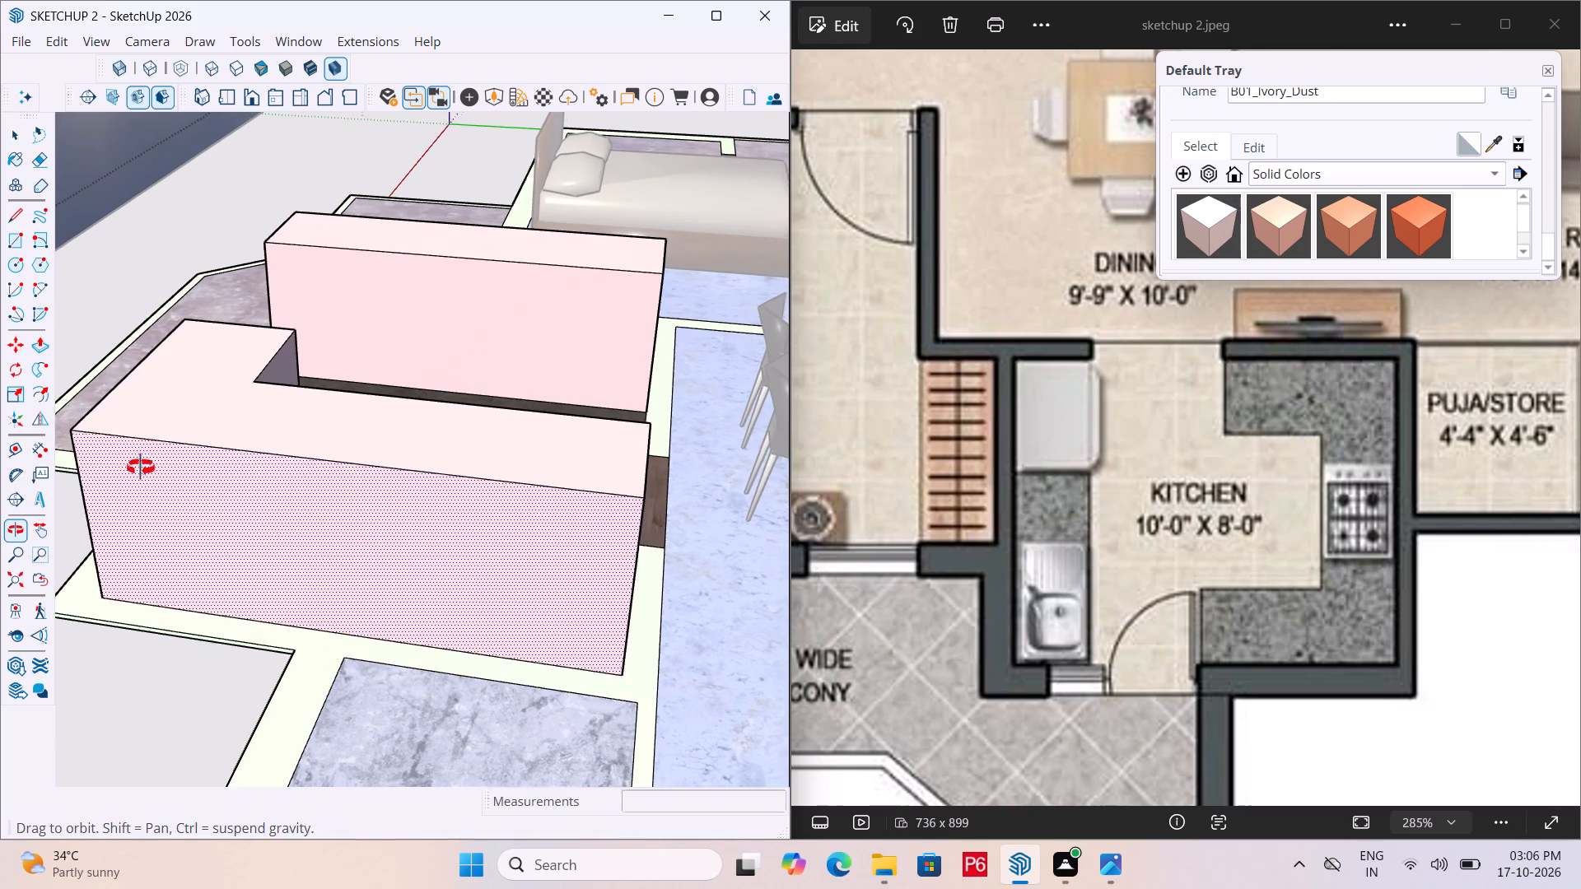
pyautogui.moveTo(141, 468); pyautogui.dragTo(611, 532, button='middle')
pyautogui.scroll(3, 375, 210)
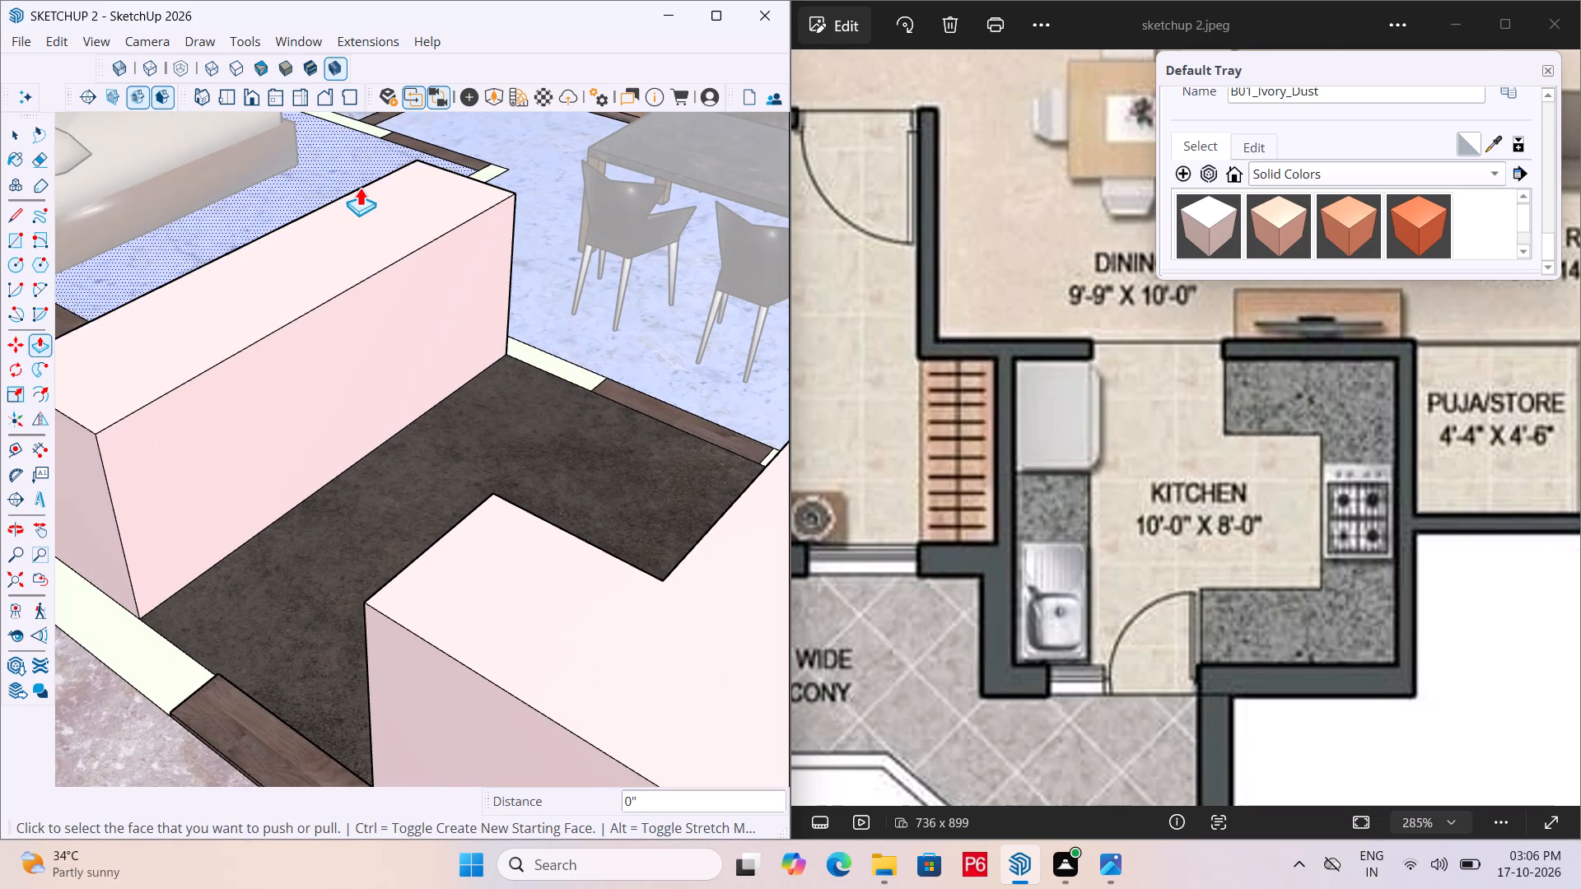
pyautogui.press('t')
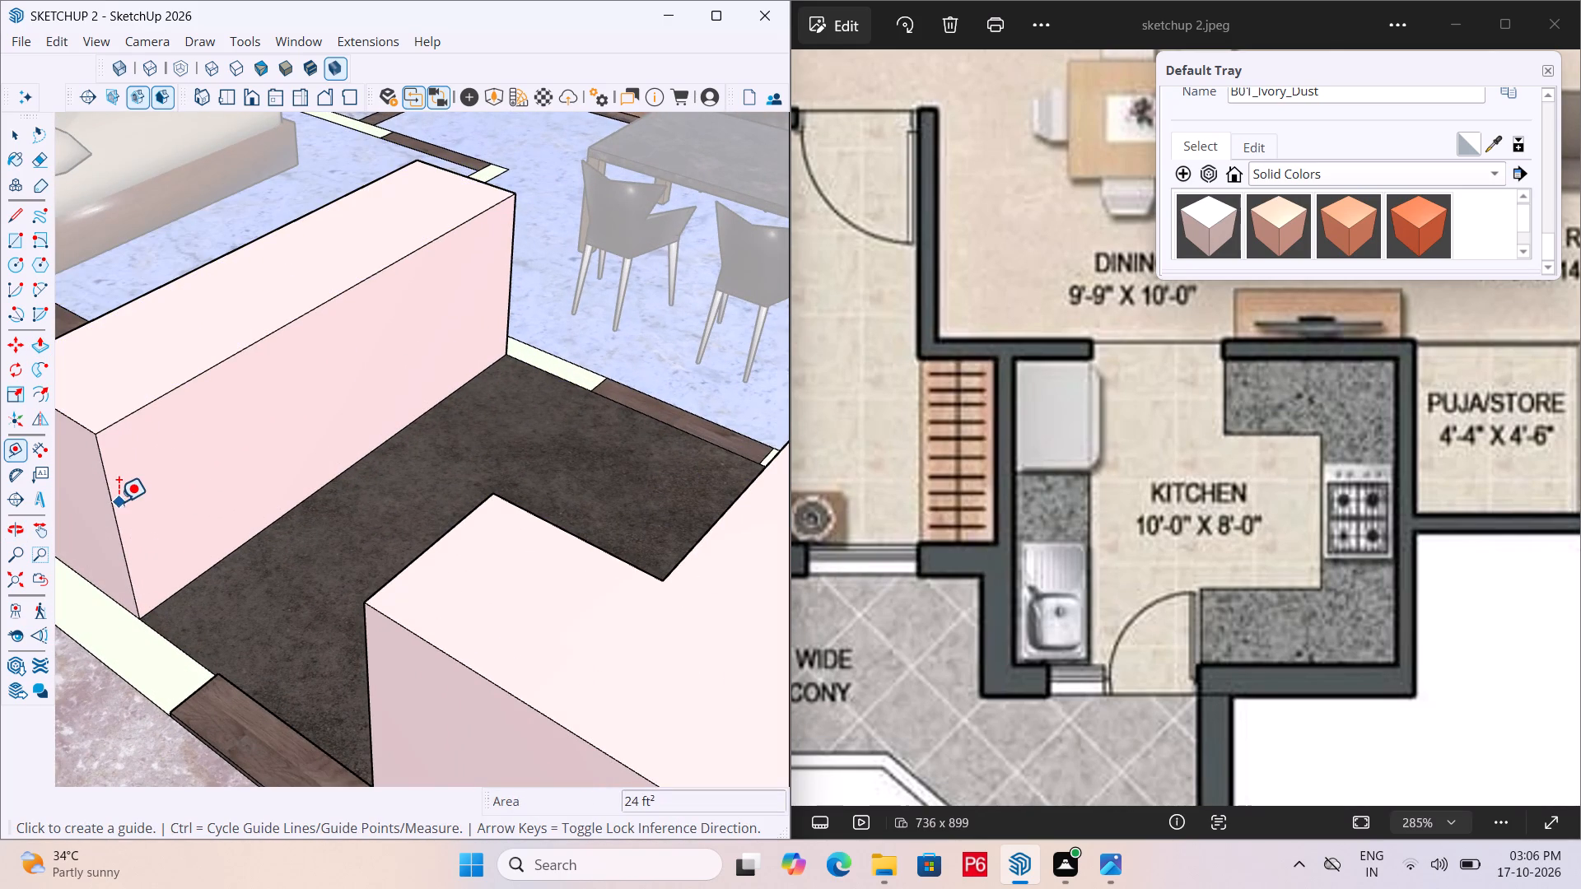
pyautogui.click(108, 509)
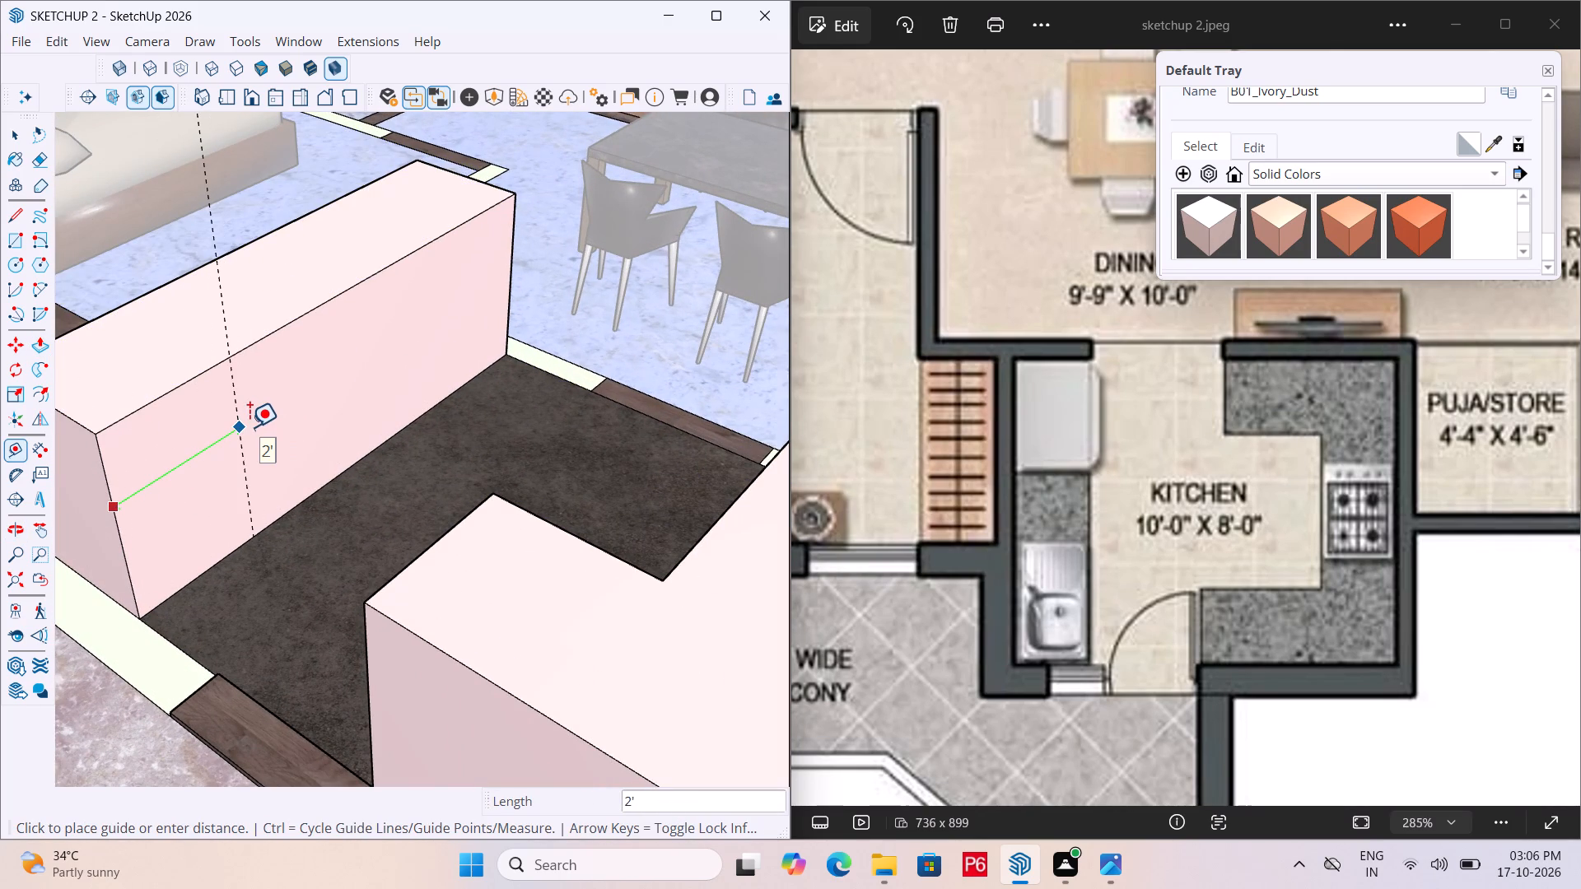
pyautogui.write("2'")
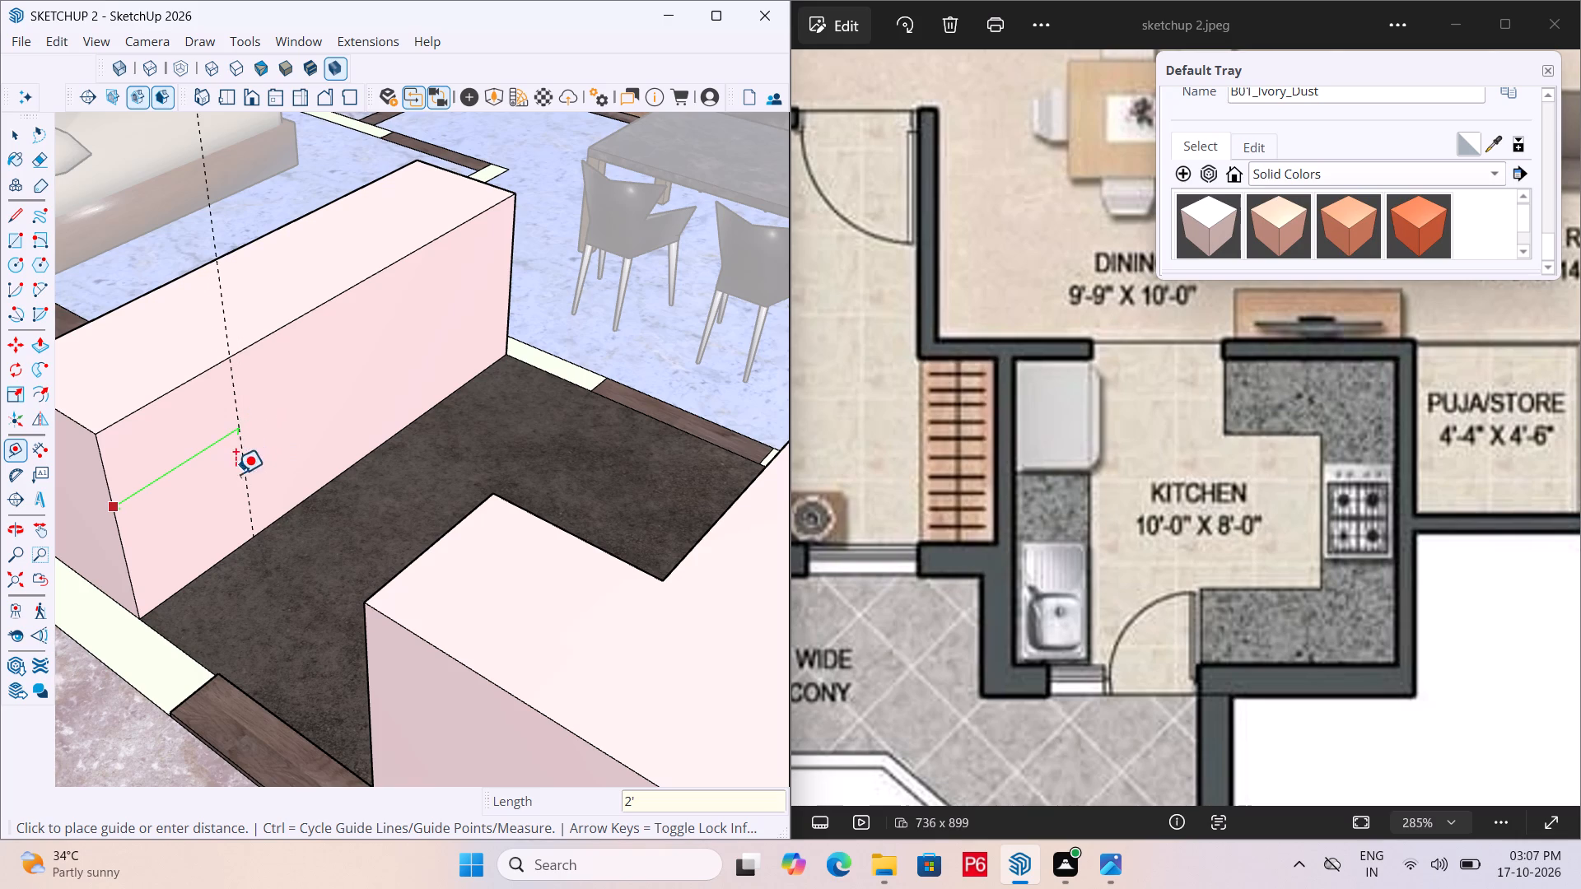
pyautogui.click(243, 483)
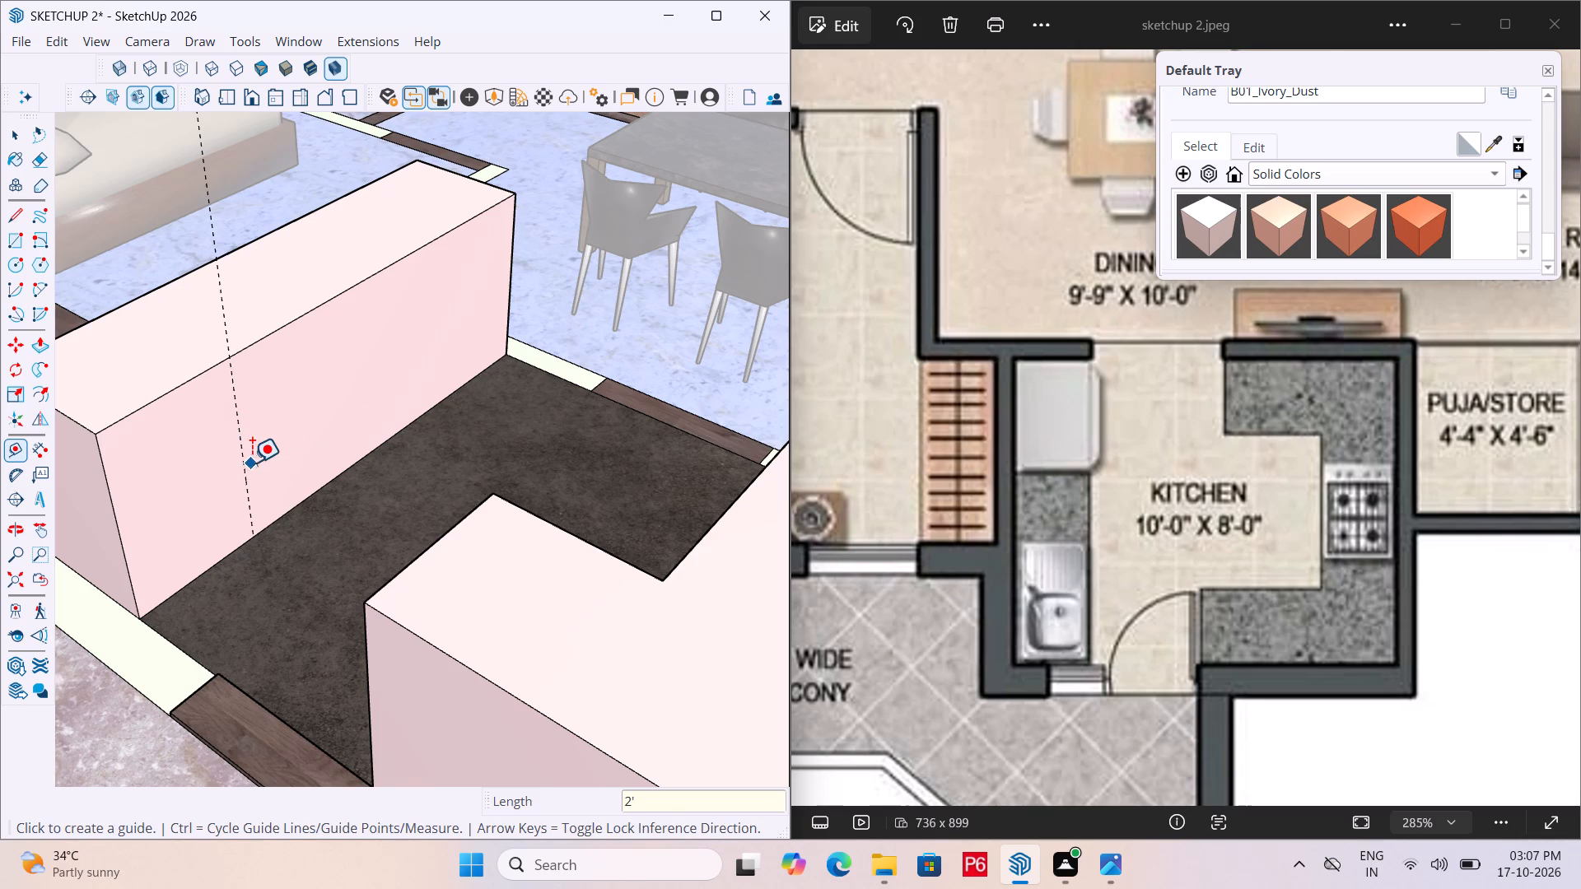
pyautogui.moveTo(245, 467); pyautogui.dragTo(260, 459)
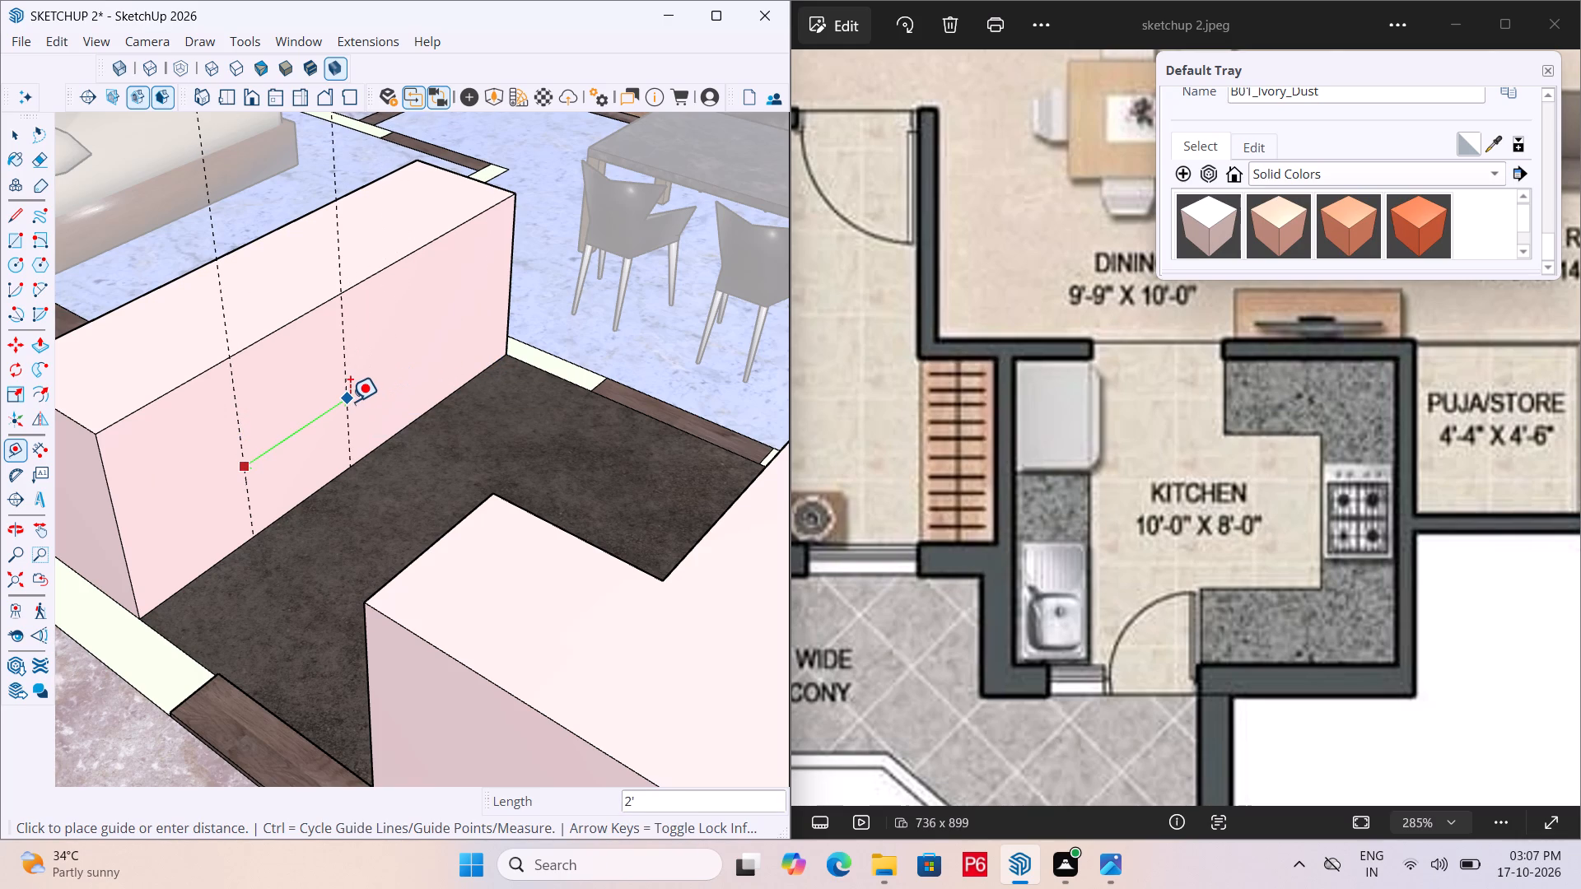
pyautogui.write("2'")
pyautogui.press('Return')
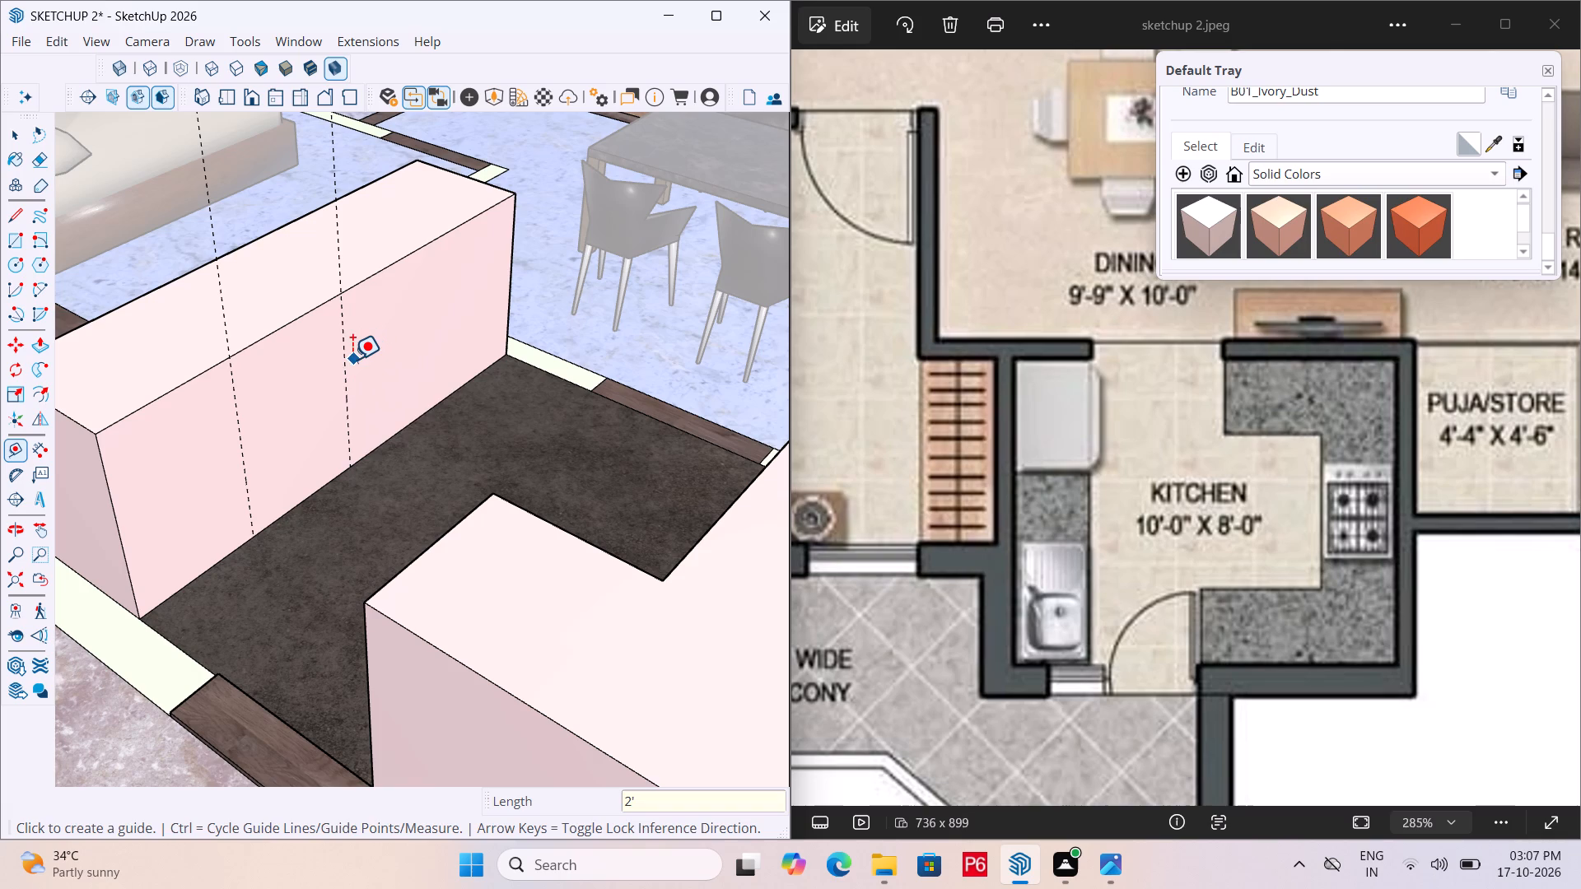
pyautogui.click(346, 363)
pyautogui.write("2'")
pyautogui.press('Return')
# Place a vertical guide 2' from the dining-side end edge on the L-shaped counter's long inner face and save the model.
pyautogui.scroll(-6, 261, 313)
pyautogui.moveTo(147, 344); pyautogui.dragTo(794, 449, button='middle')
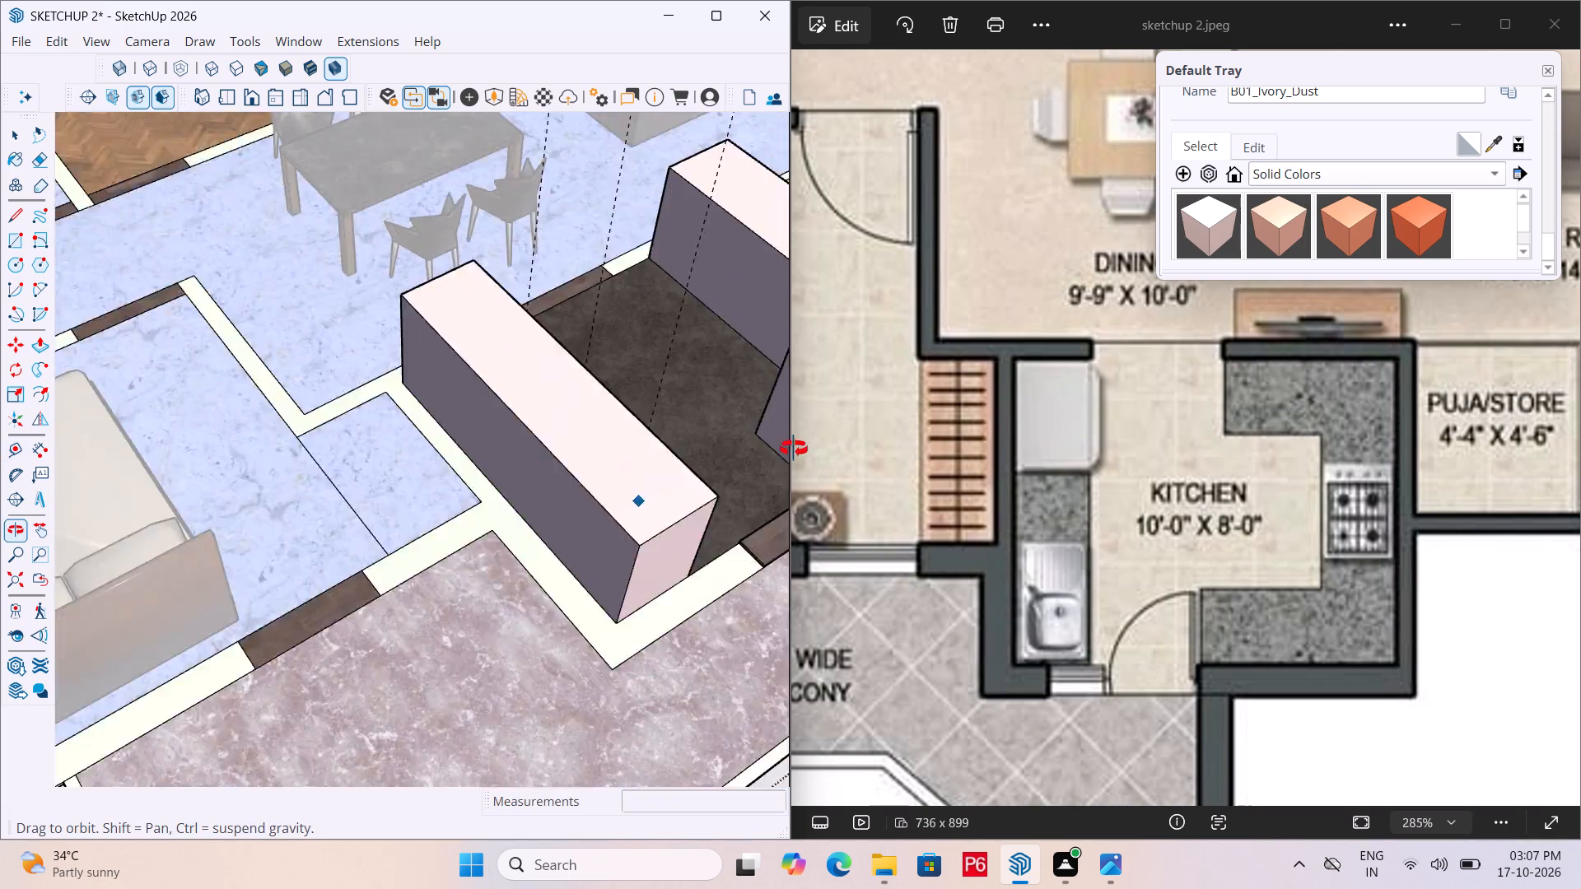
pyautogui.moveTo(794, 449); pyautogui.dragTo(864, 436, button='middle')
pyautogui.scroll(-5, 422, 389)
pyautogui.moveTo(426, 383); pyautogui.dragTo(768, 300, button='middle')
pyautogui.scroll(1, 769, 296)
pyautogui.scroll(6, 489, 192)
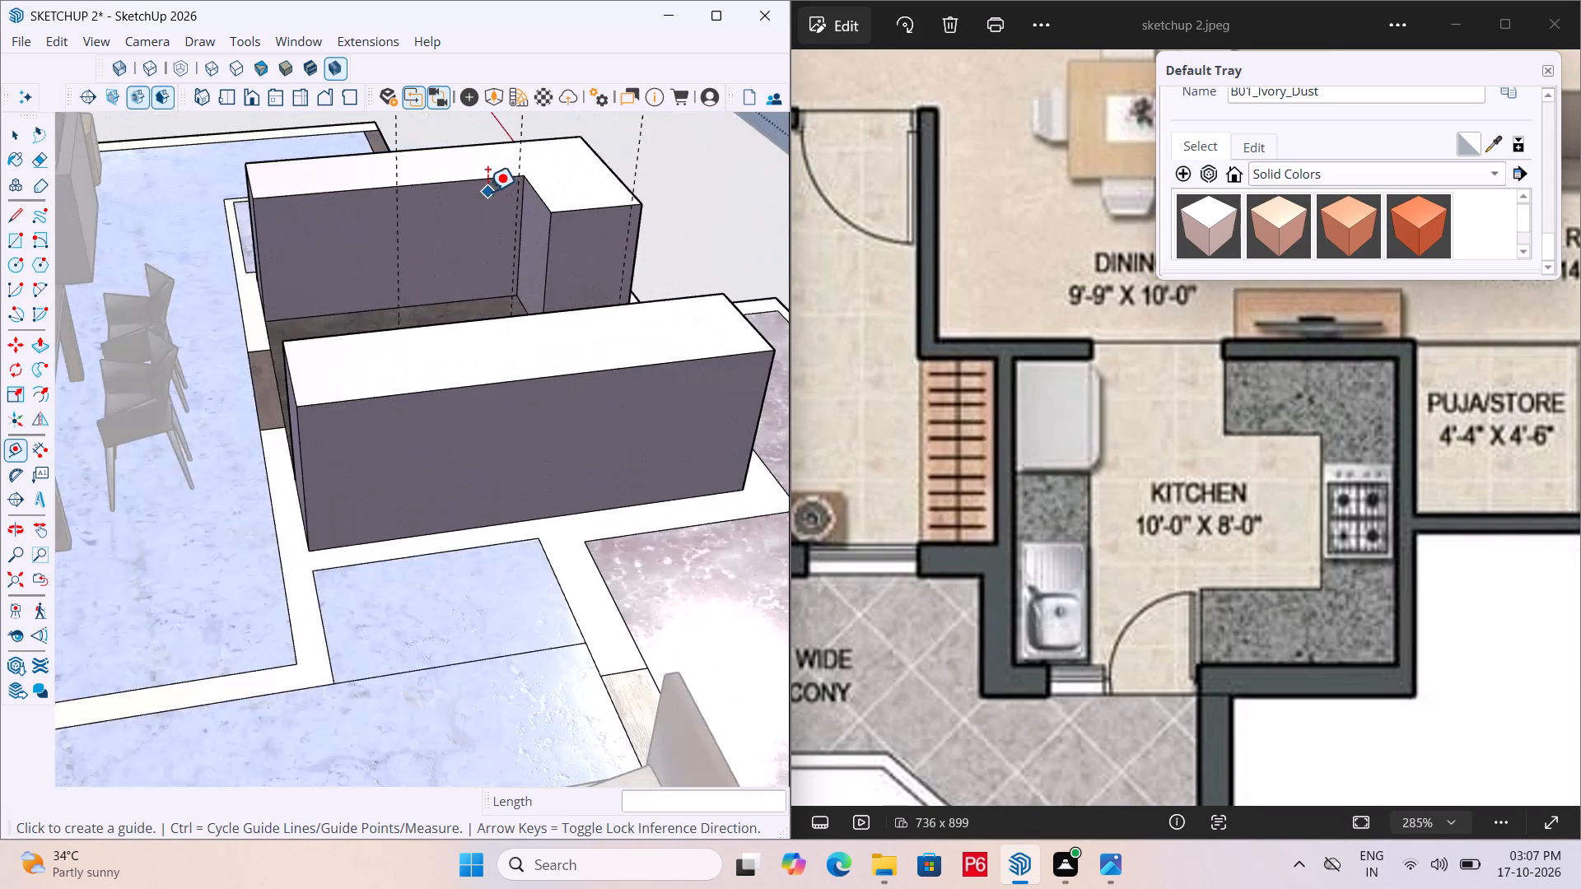
pyautogui.moveTo(287, 214); pyautogui.dragTo(349, 245, button='middle')
pyautogui.scroll(3, 349, 243)
pyautogui.moveTo(190, 282); pyautogui.dragTo(203, 275)
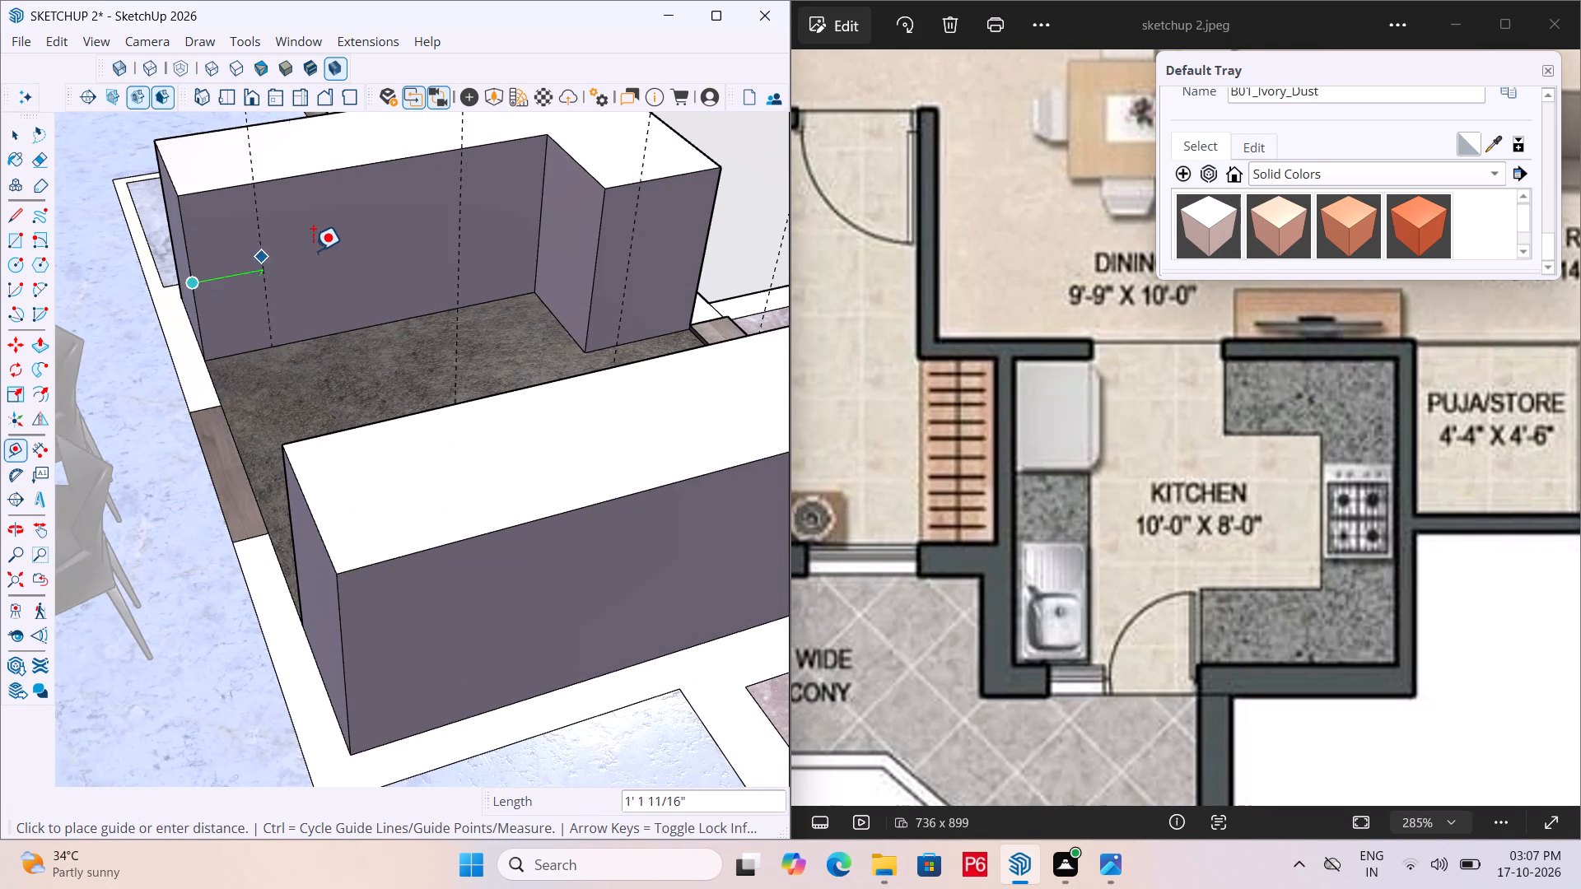
pyautogui.write("2'")
pyautogui.press('Return')
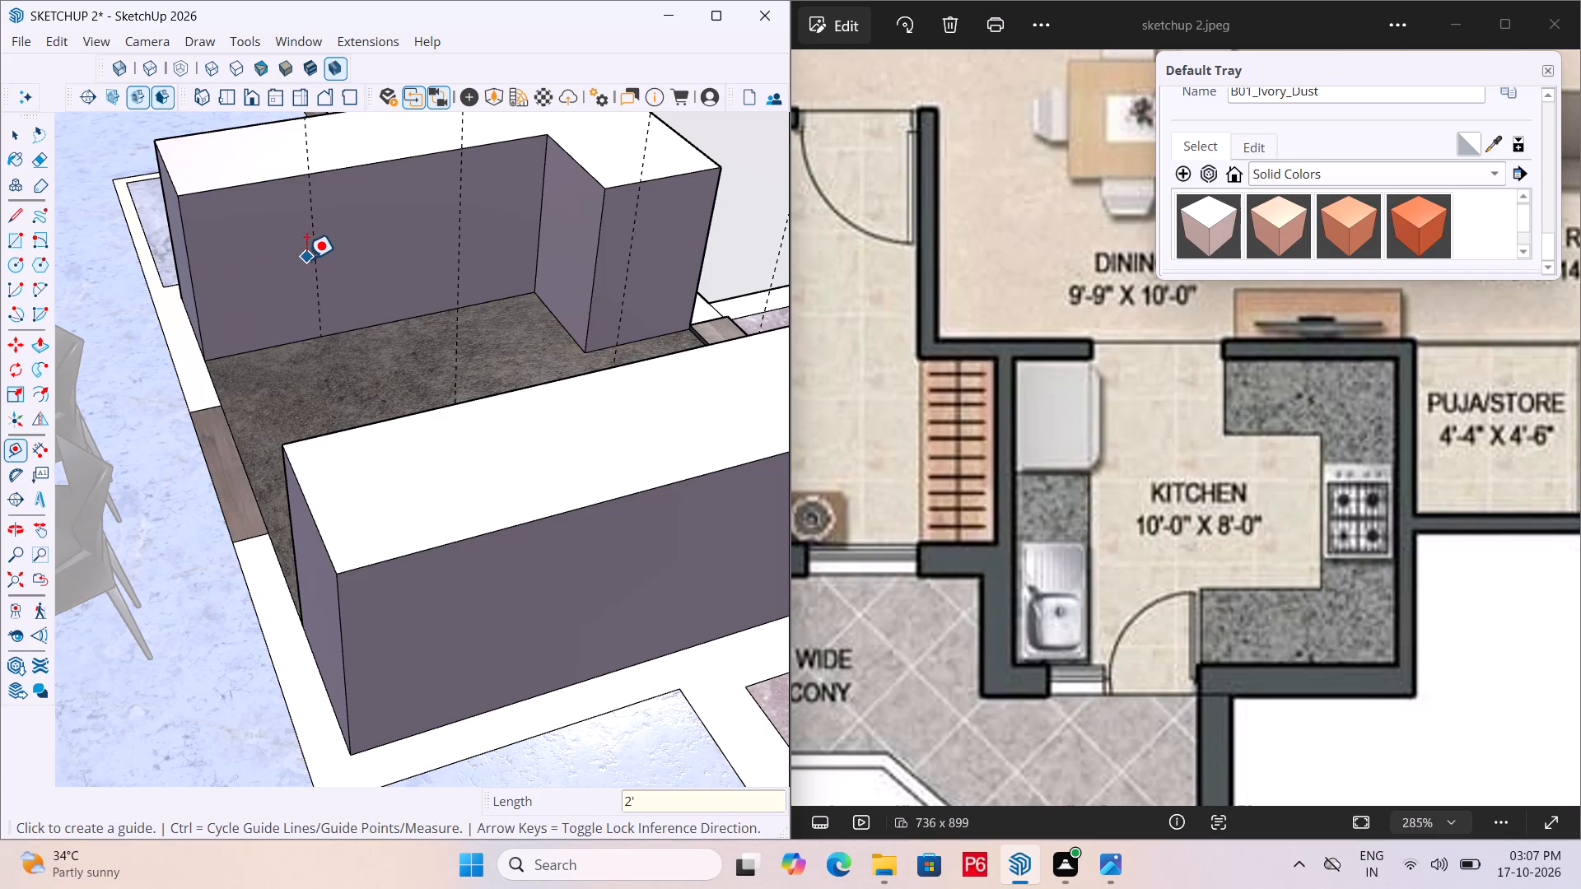
pyautogui.moveTo(309, 259); pyautogui.dragTo(422, 214, button='middle')
pyautogui.scroll(3, 301, 239)
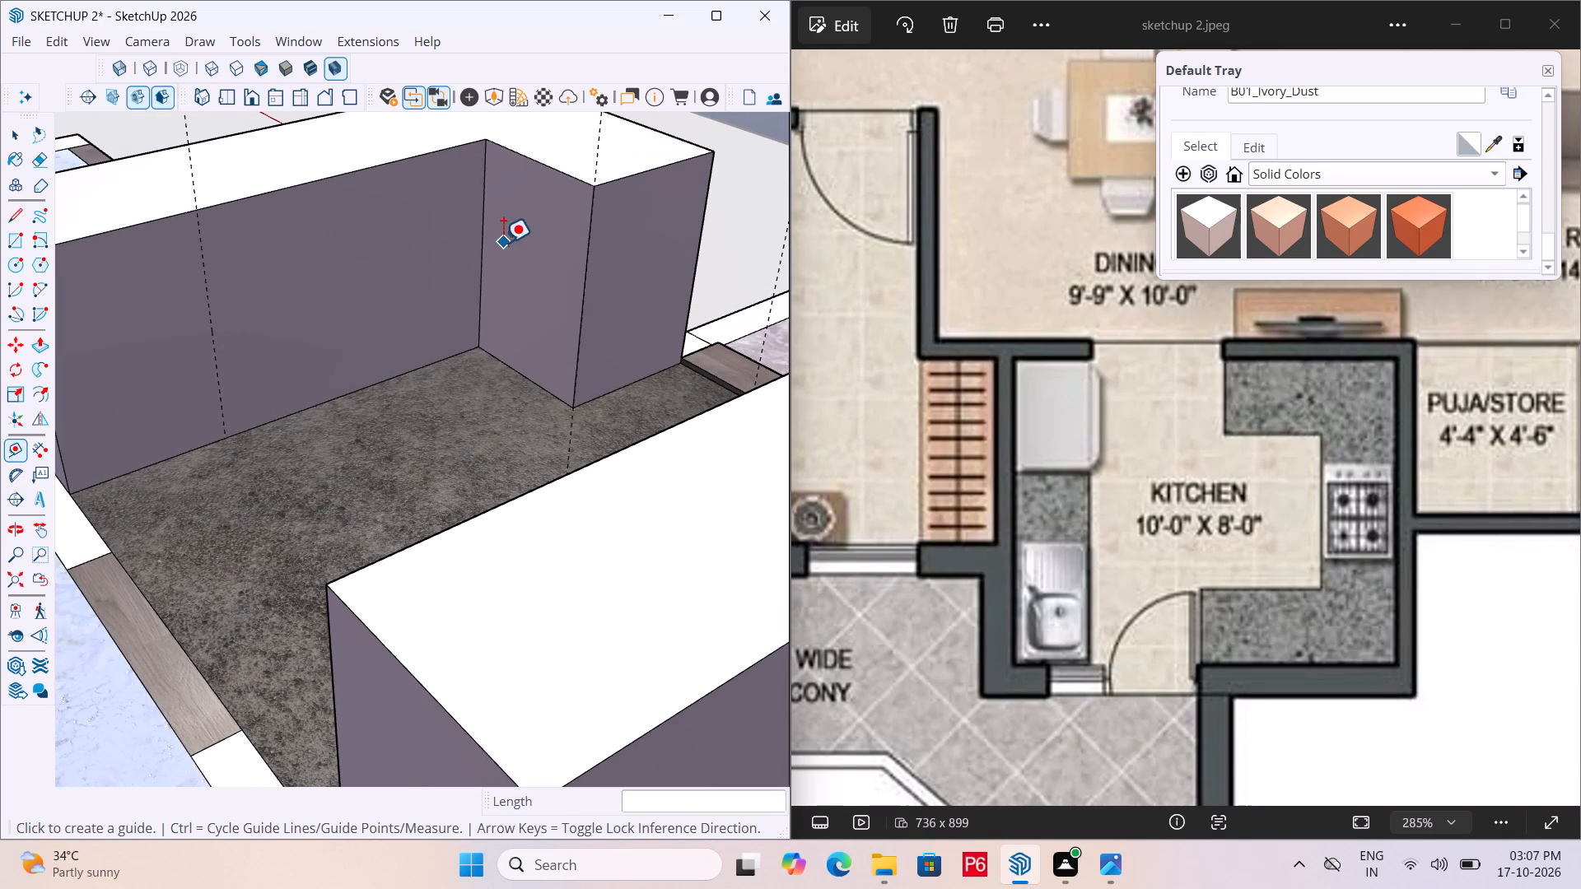
pyautogui.scroll(-2, 764, 482)
pyautogui.hotkey('ctrl', 's')
pyautogui.hotkey('ctrl', 's')
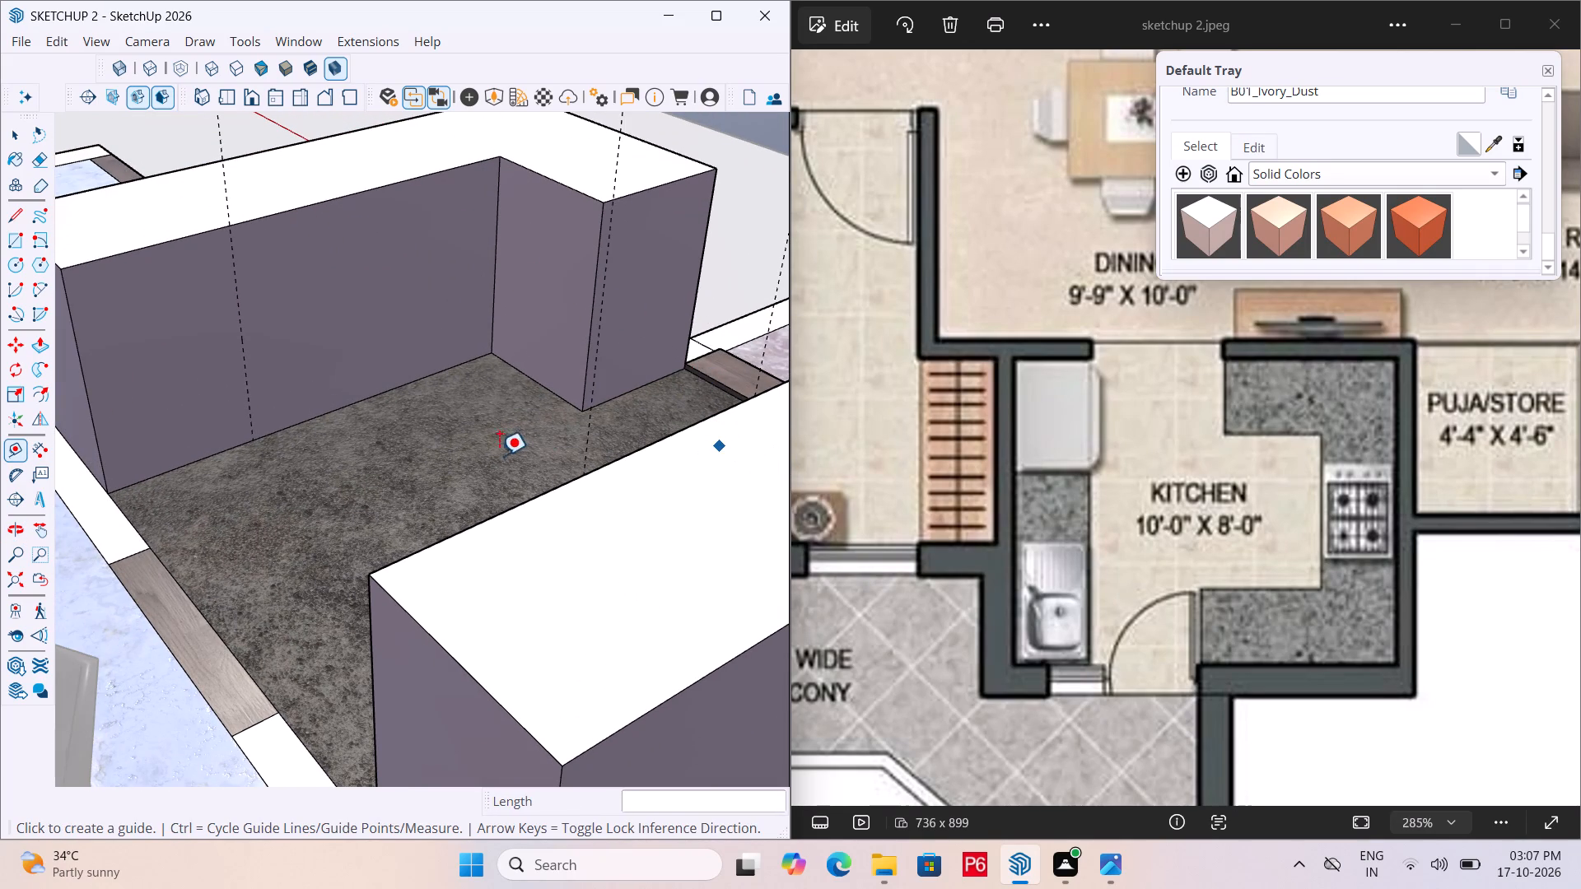
# Place two horizontal guides on the L-shaped counter's long inner face, about 10" below the top edge and about 1' 2" below that.
pyautogui.click(319, 200)
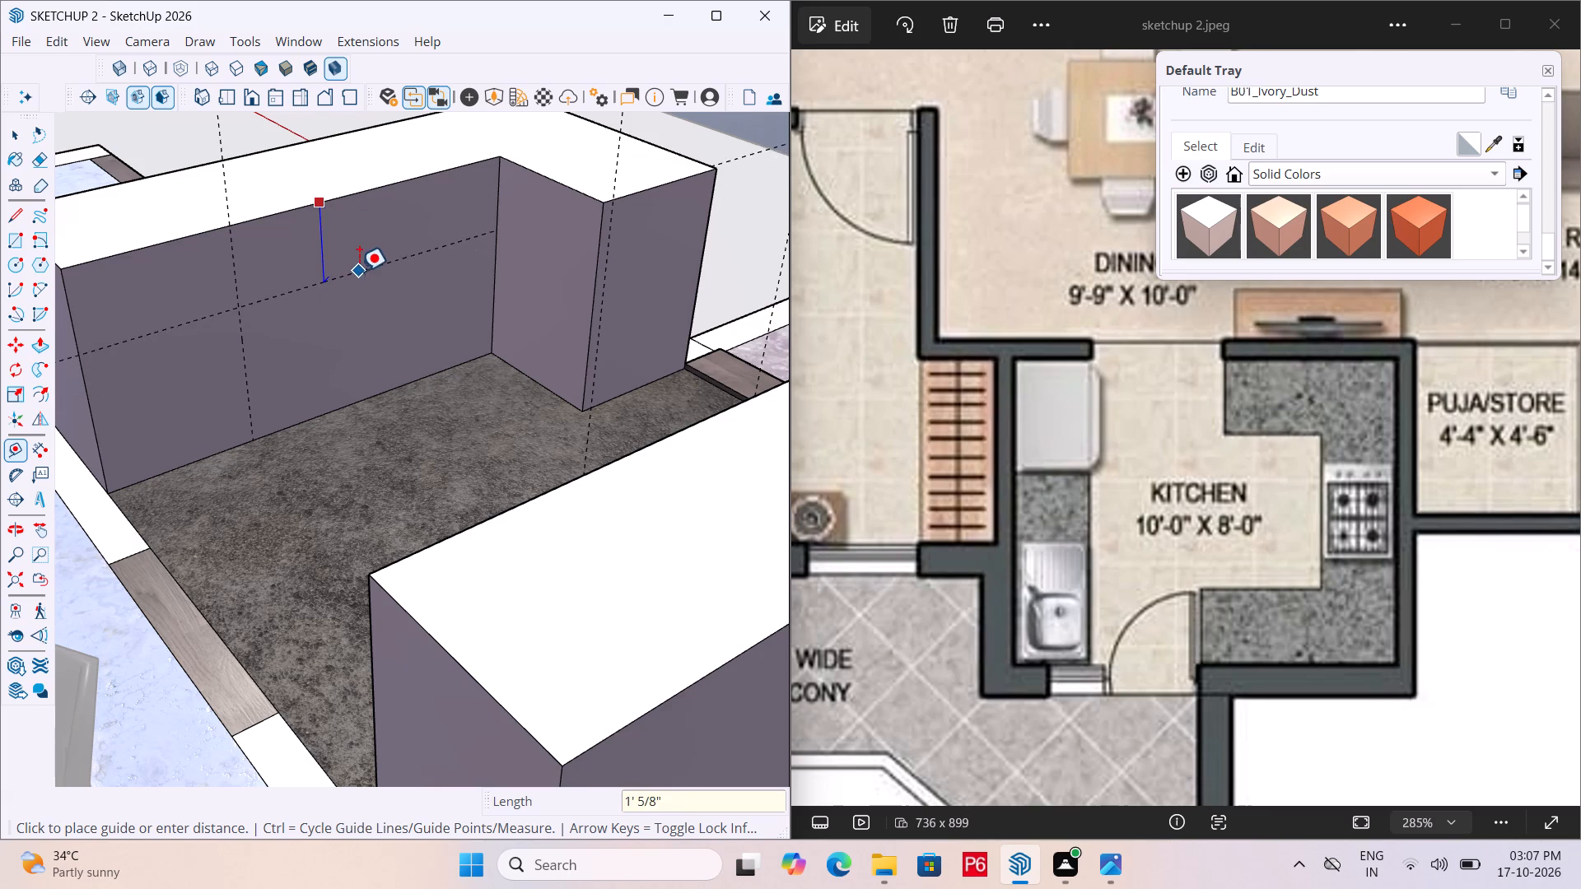
pyautogui.click(370, 254)
pyautogui.click(383, 255)
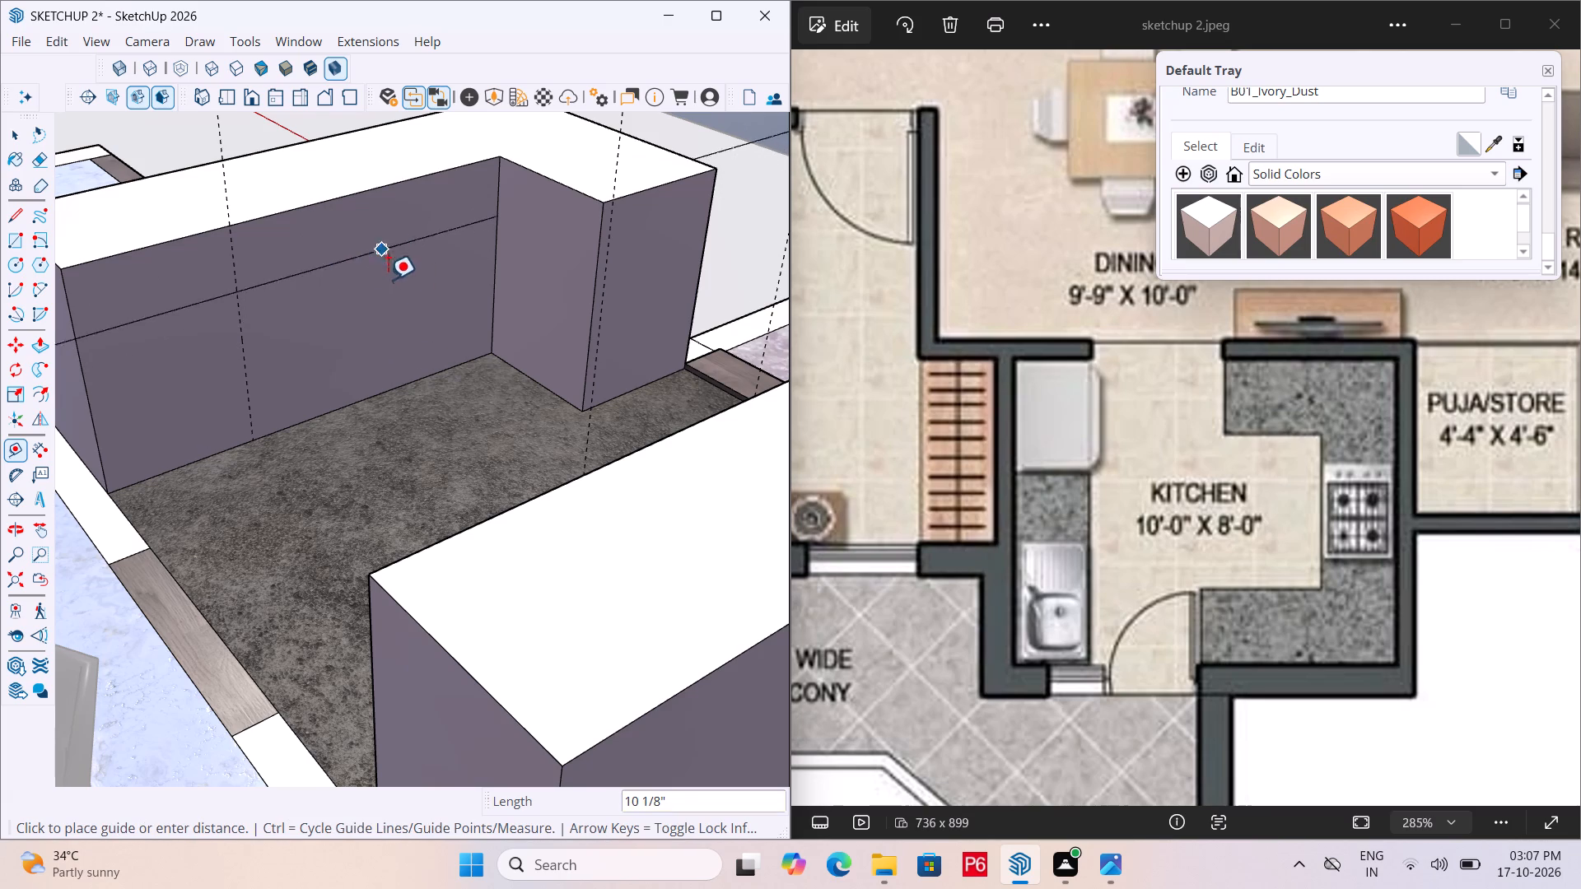
pyautogui.click(400, 323)
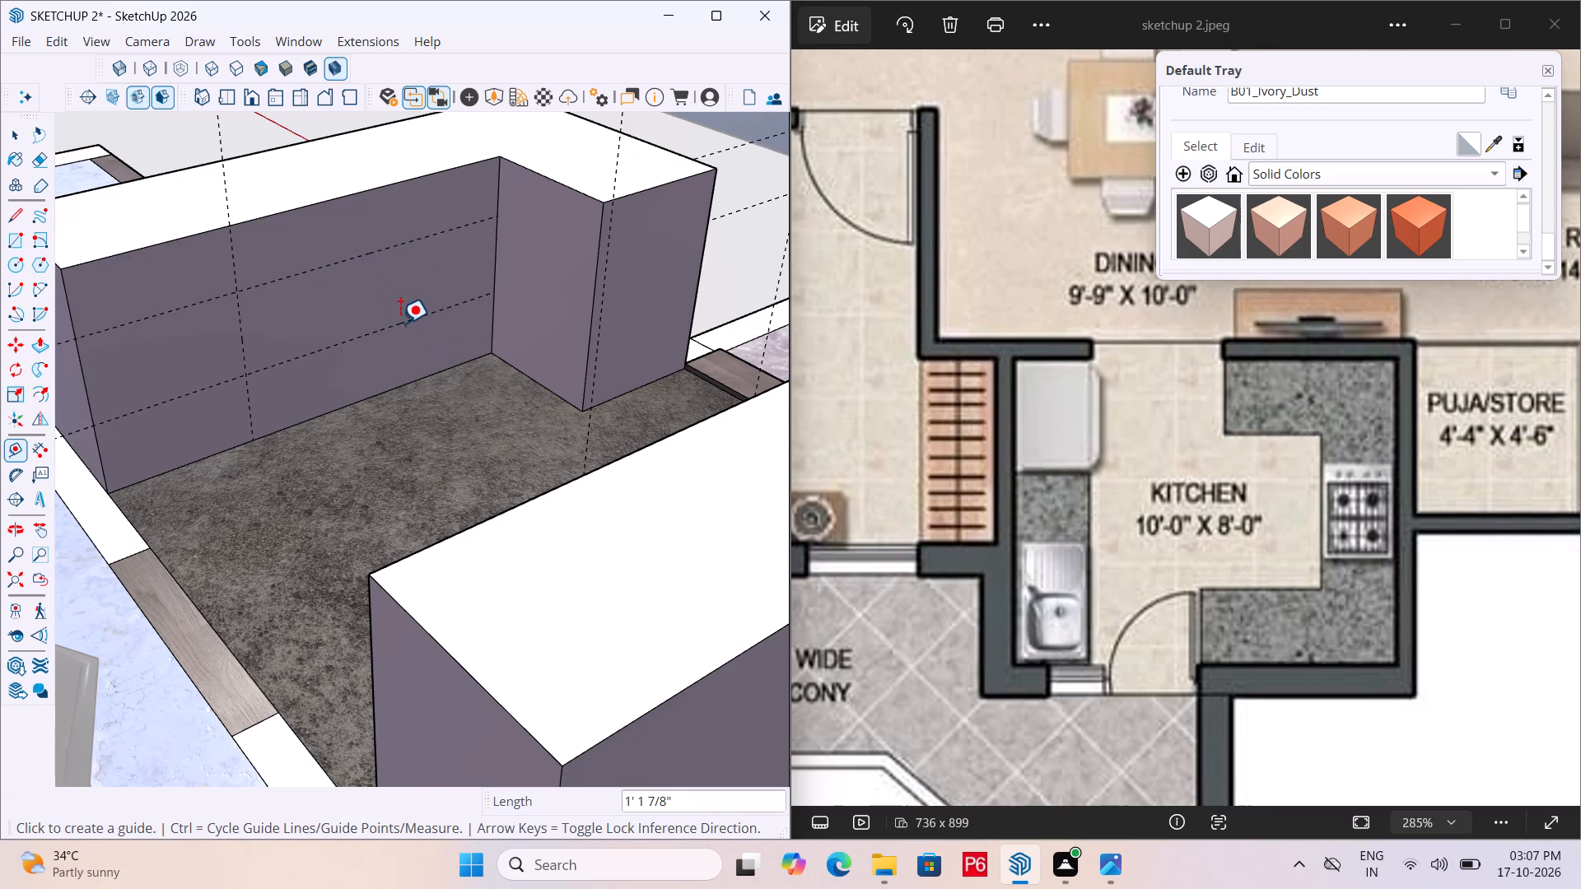
# Draw a 3' vertical line and two 4' horizontal lines to the inner corner along the guides on the L-shaped counter's long inner face.
pyautogui.scroll(-3, 558, 364)
pyautogui.moveTo(441, 362); pyautogui.dragTo(390, 349, button='middle')
pyautogui.press('l')
pyautogui.press('space')
pyautogui.press('l')
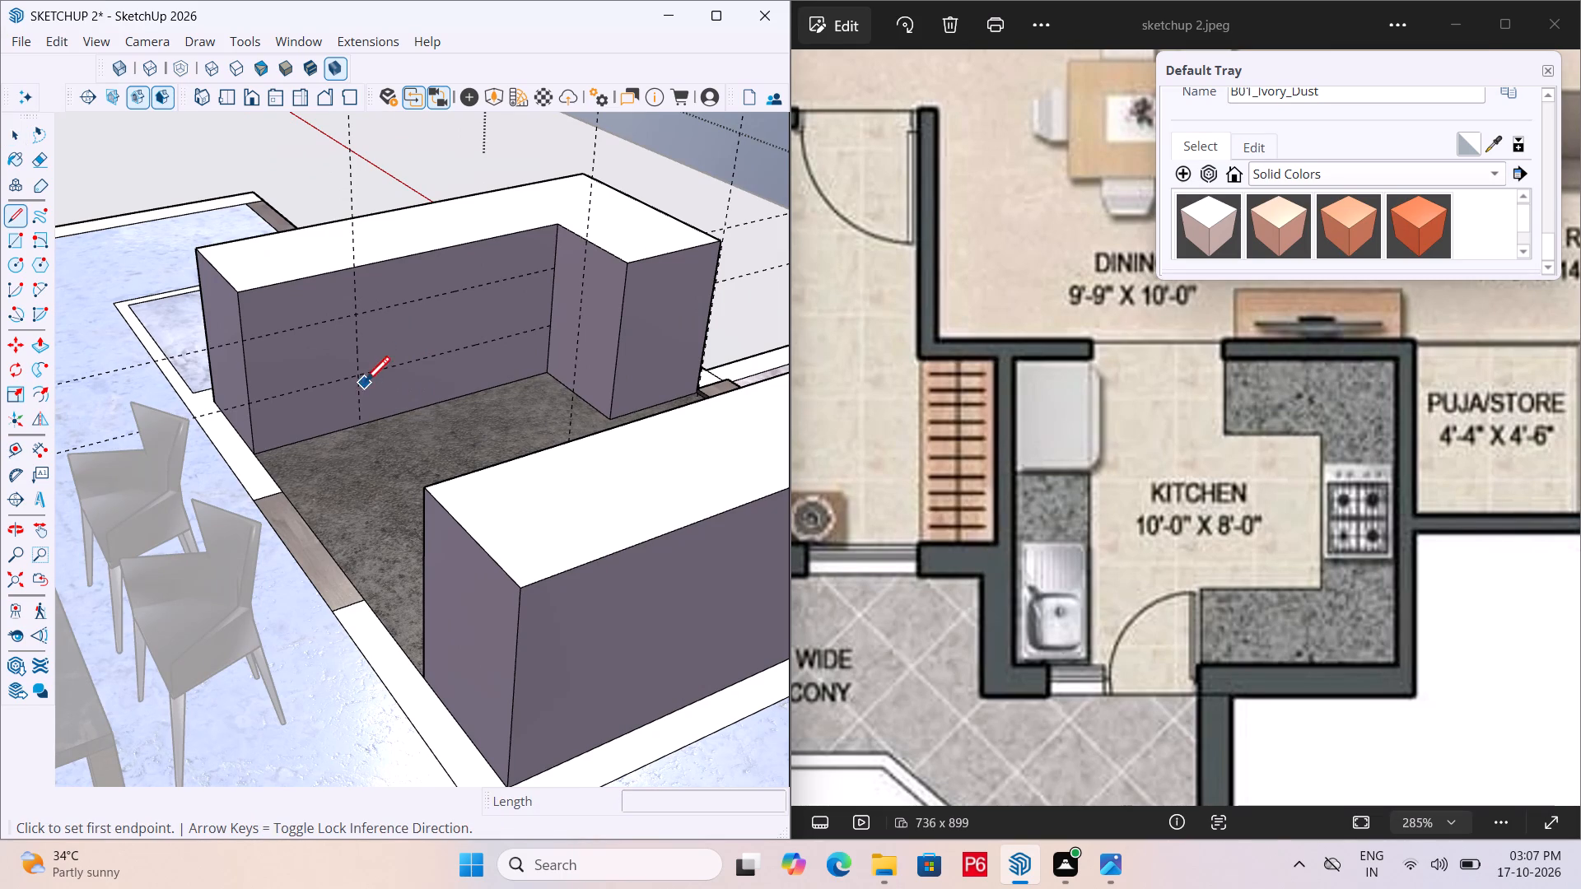
pyautogui.click(360, 423)
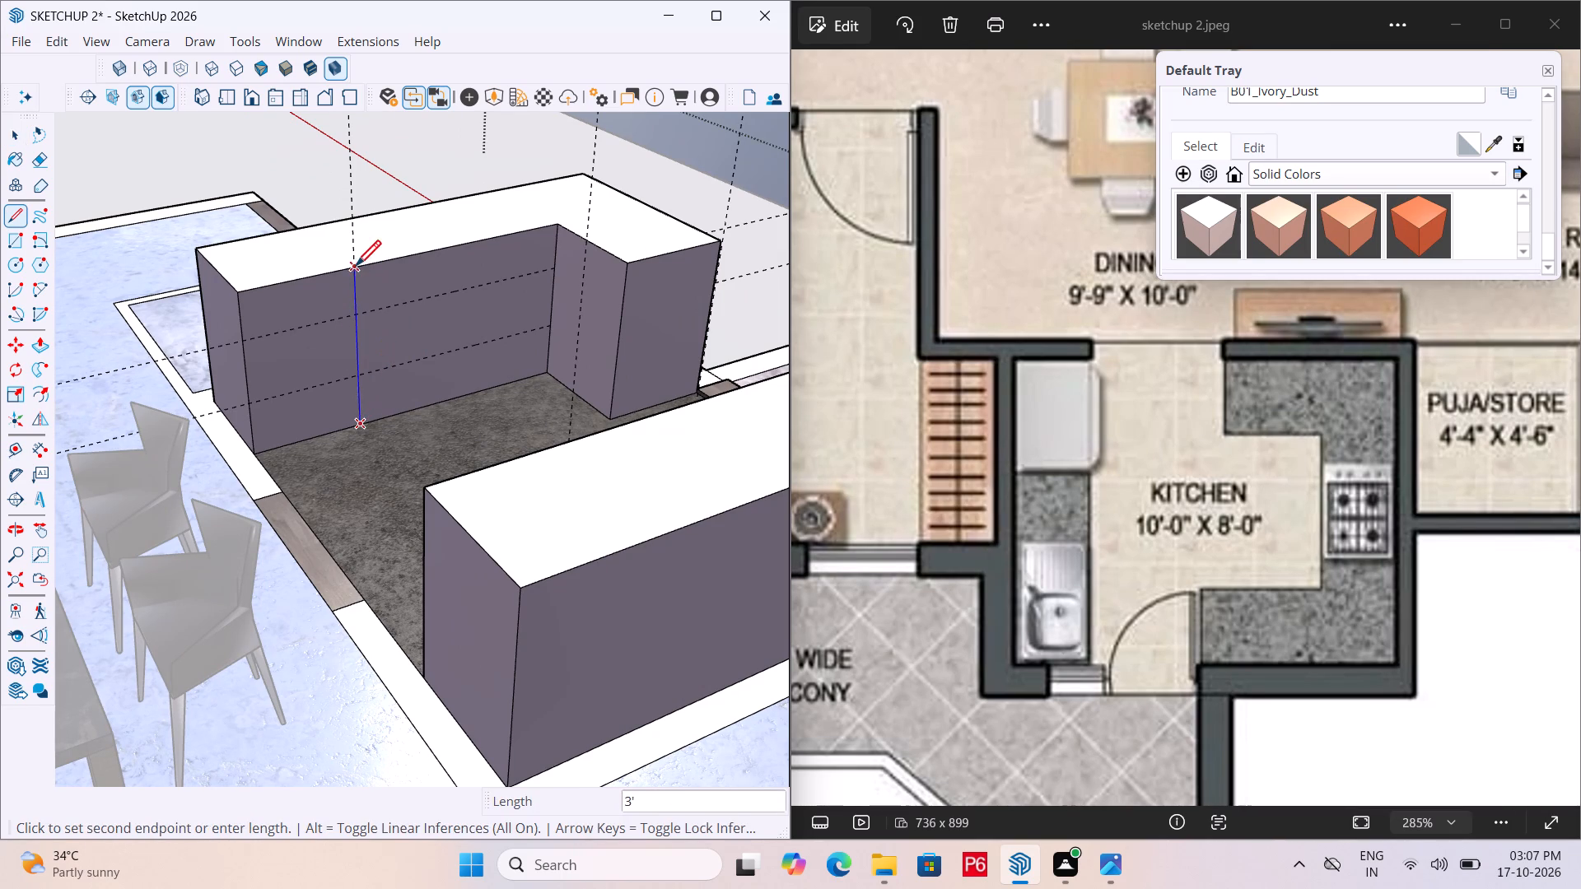
pyautogui.click(356, 268)
pyautogui.press('space')
pyautogui.press('l')
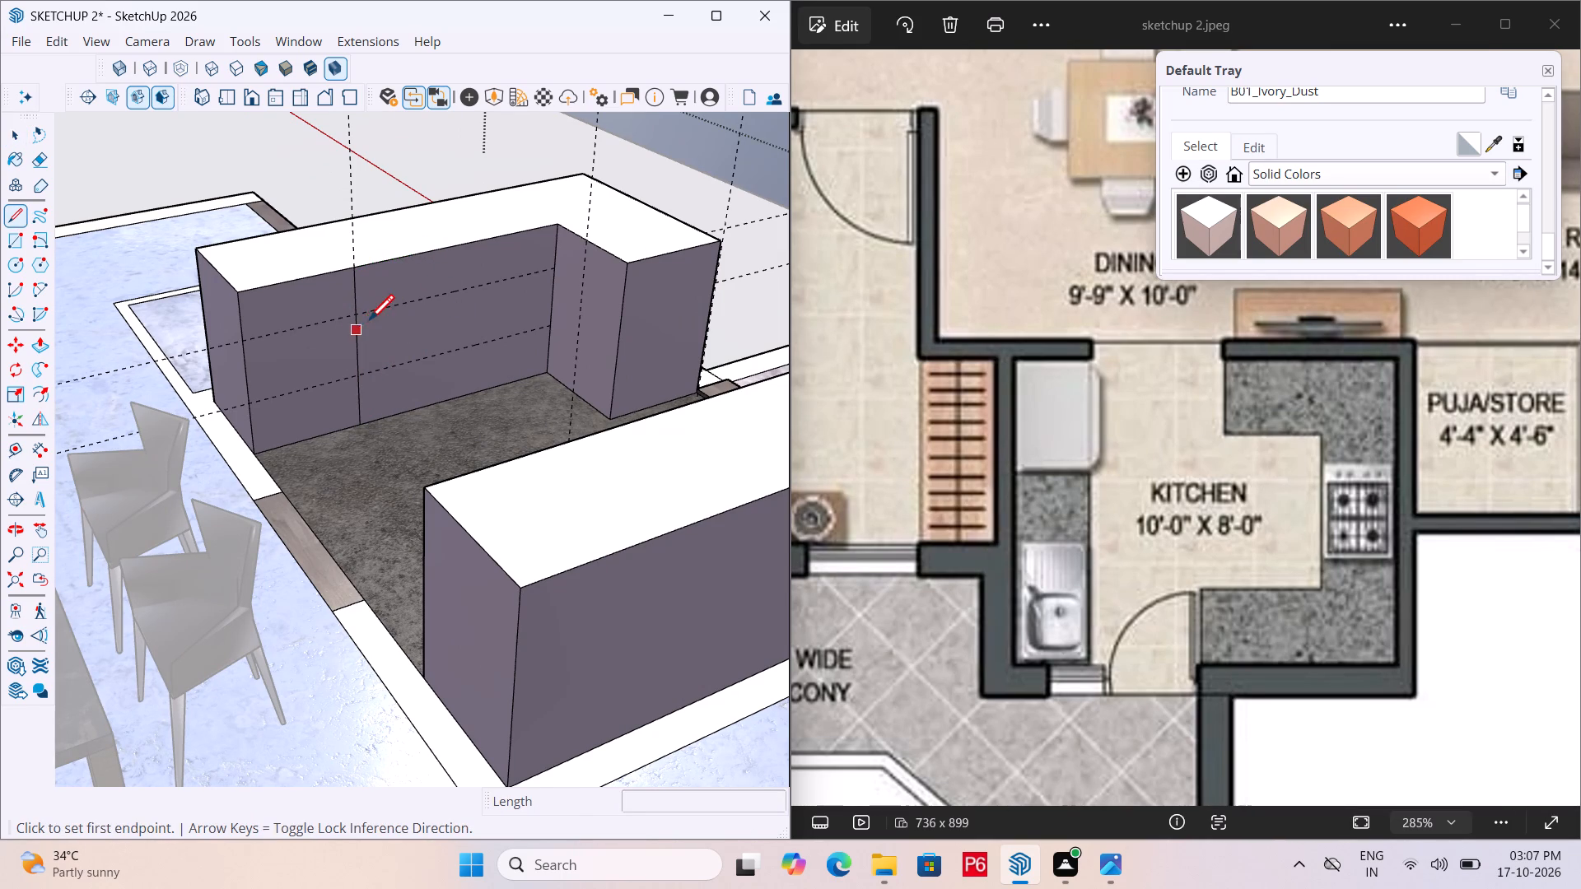
pyautogui.scroll(5, 369, 323)
pyautogui.click(349, 311)
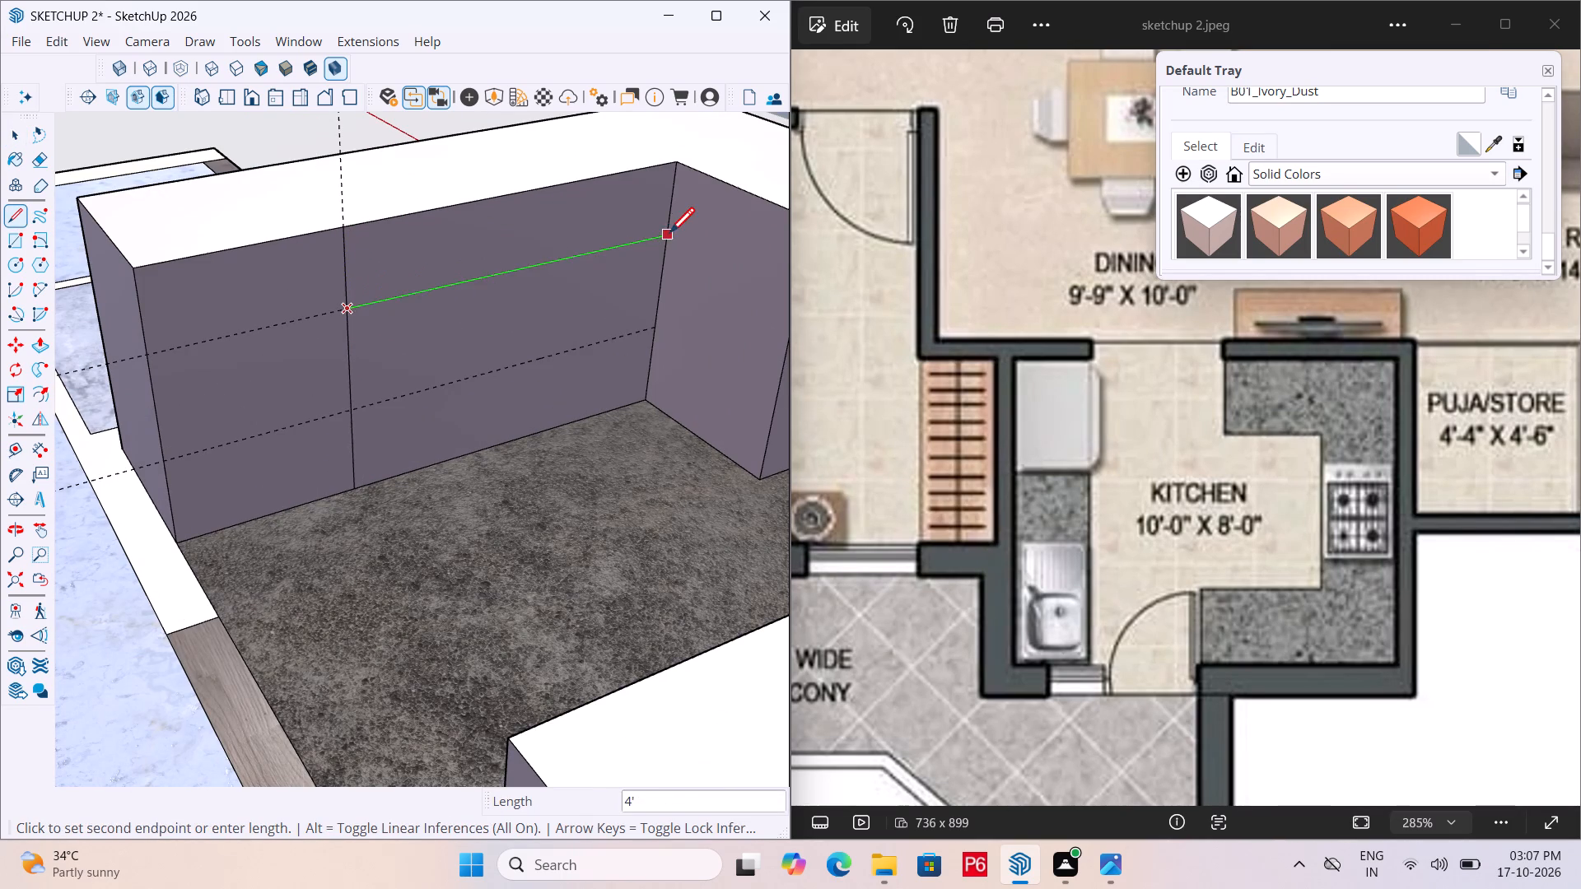
pyautogui.click(669, 235)
pyautogui.press('l')
pyautogui.moveTo(354, 411); pyautogui.dragTo(366, 406)
pyautogui.click(662, 330)
pyautogui.press('space')
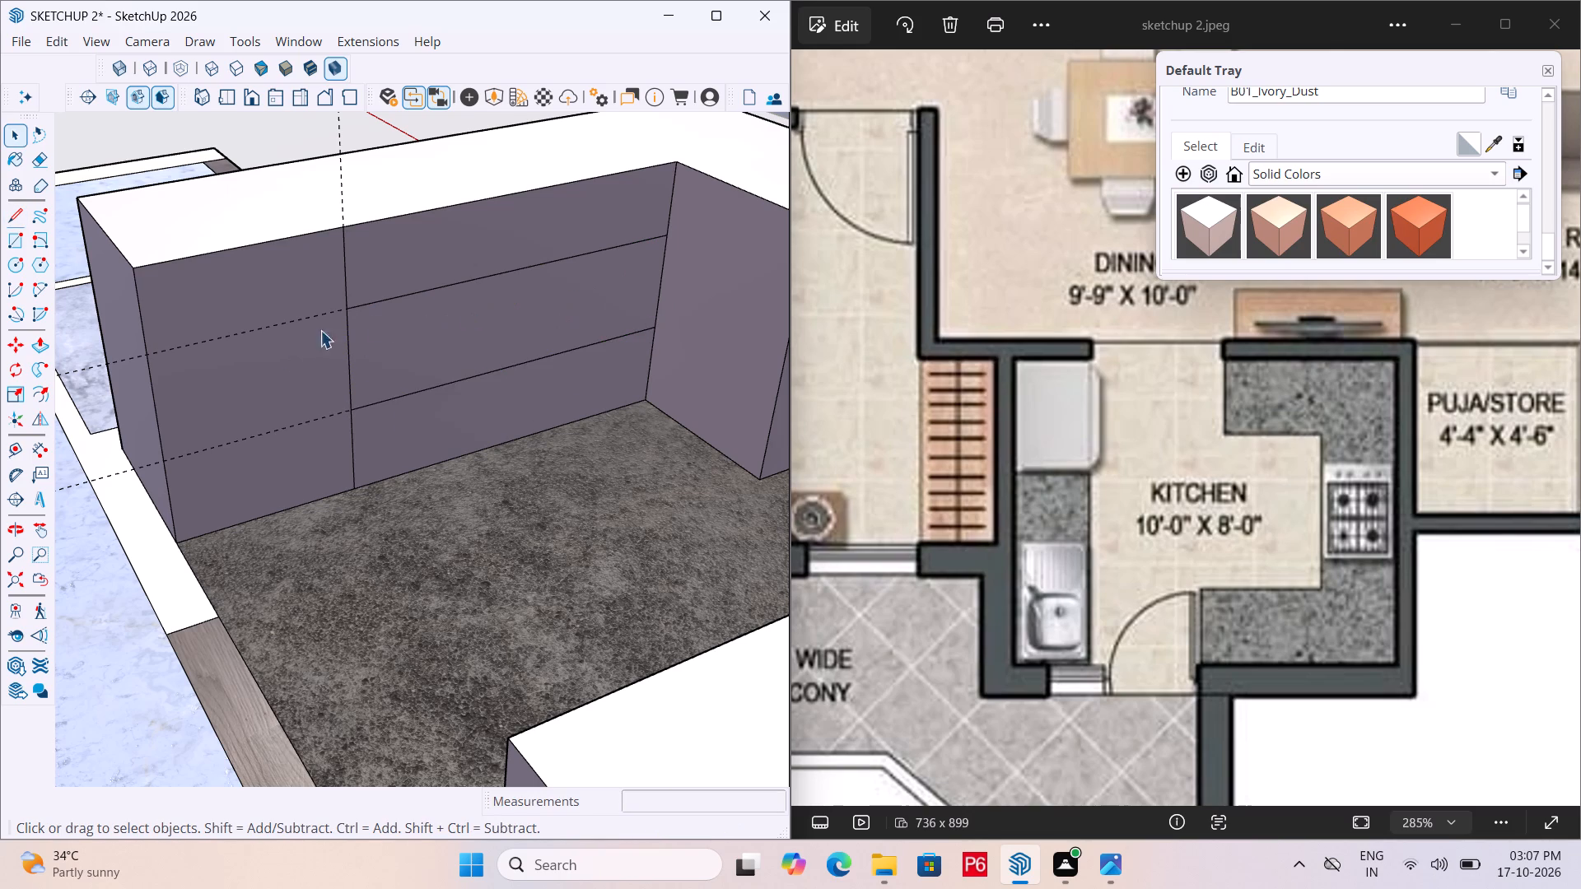
# Draw three full-height vertical lines along the guides to divide the straight counter's kitchen-side face into four panels.
pyautogui.scroll(-1, 431, 318)
pyautogui.scroll(-6, 312, 331)
pyautogui.moveTo(255, 343); pyautogui.dragTo(815, 343, button='middle')
pyautogui.moveTo(163, 346); pyautogui.dragTo(525, 356, button='middle')
pyautogui.scroll(1, 525, 356)
pyautogui.scroll(-5, 431, 424)
pyautogui.scroll(6, 91, 383)
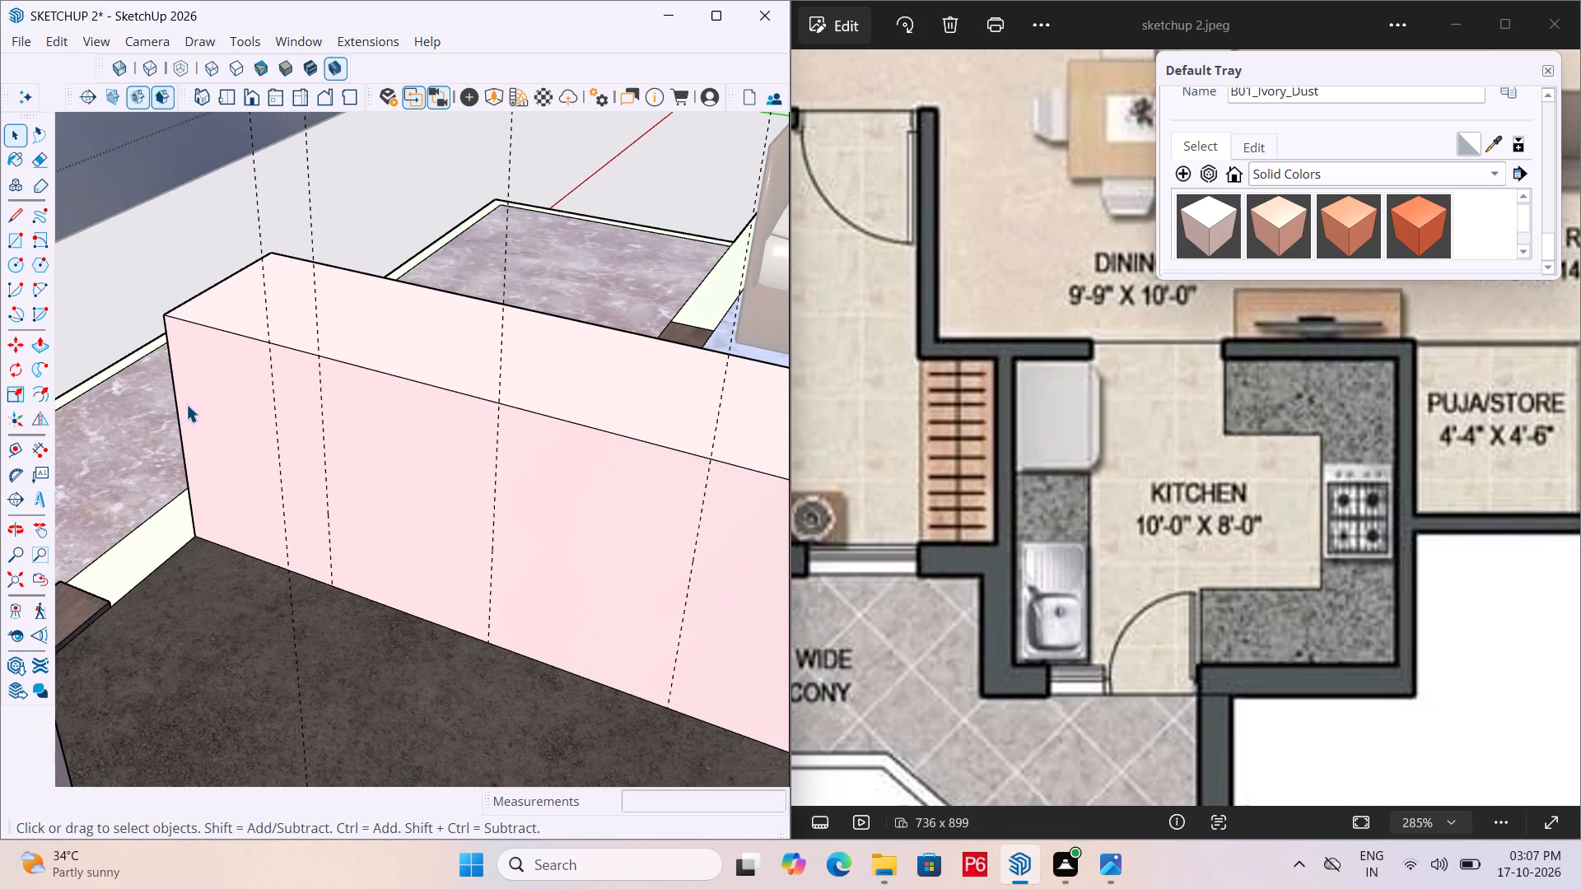
pyautogui.press('l')
pyautogui.moveTo(336, 583); pyautogui.dragTo(336, 564)
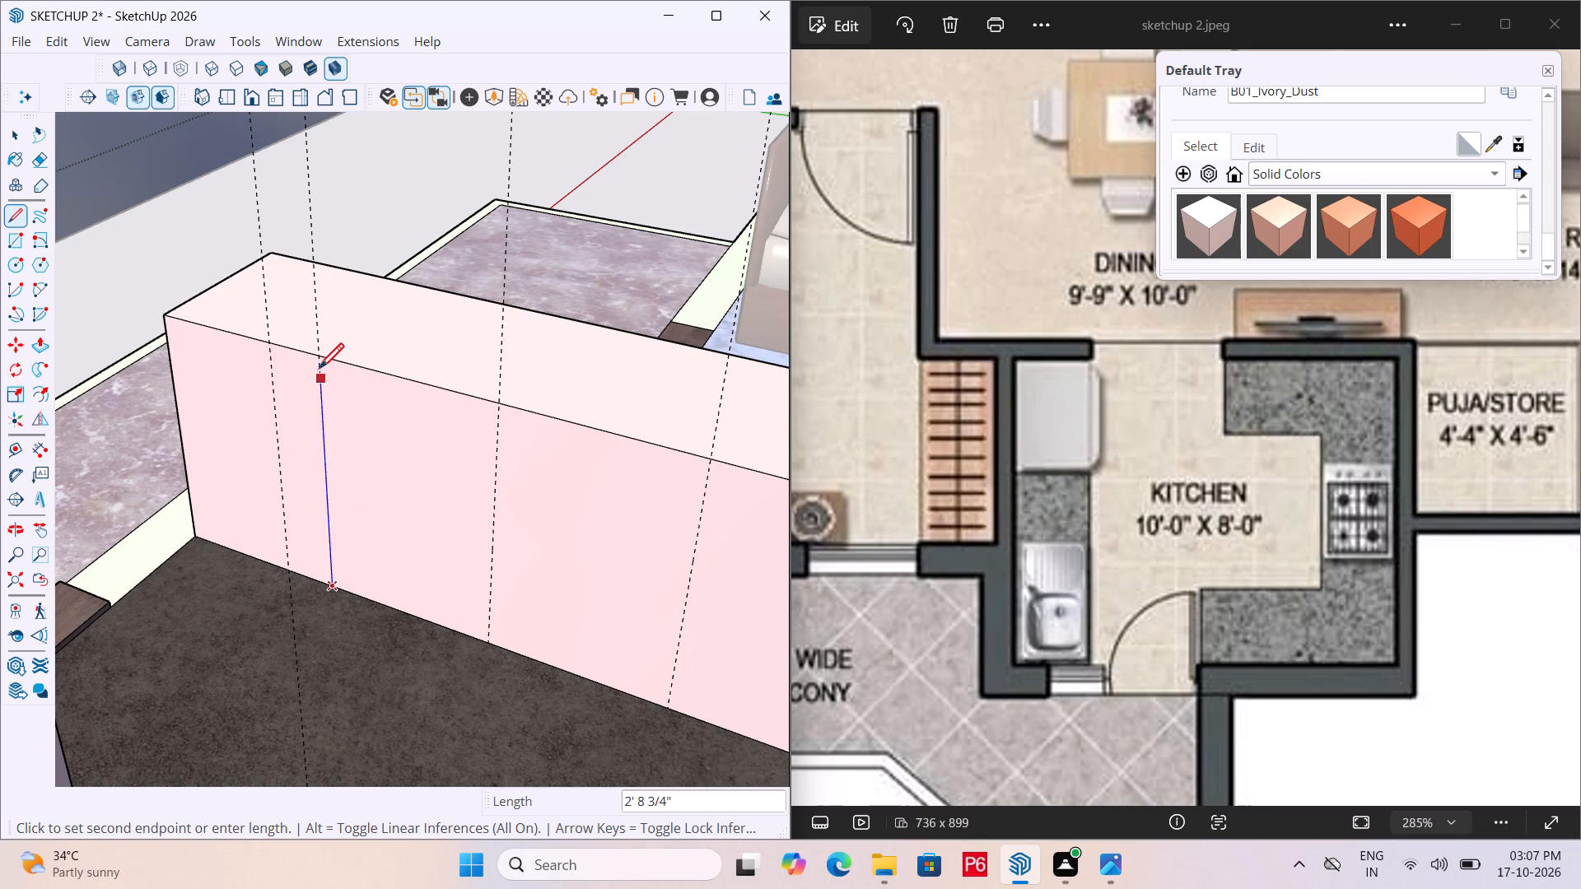
pyautogui.click(319, 365)
pyautogui.press('space')
pyautogui.press('l')
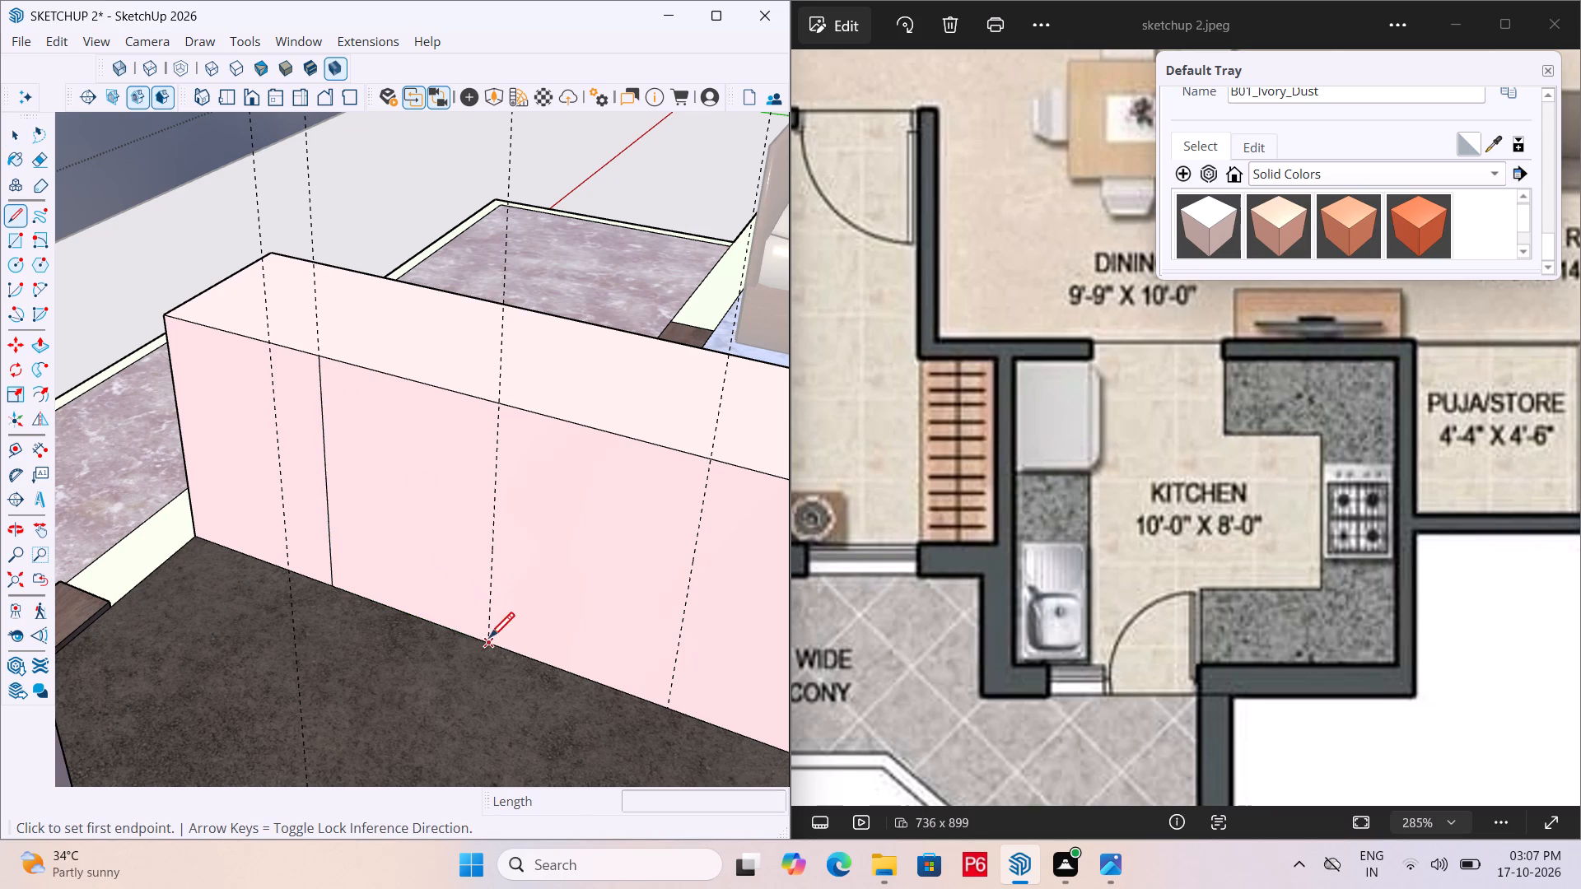
pyautogui.moveTo(489, 640); pyautogui.dragTo(489, 607)
pyautogui.click(492, 408)
pyautogui.press('l')
pyautogui.scroll(-4, 211, 390)
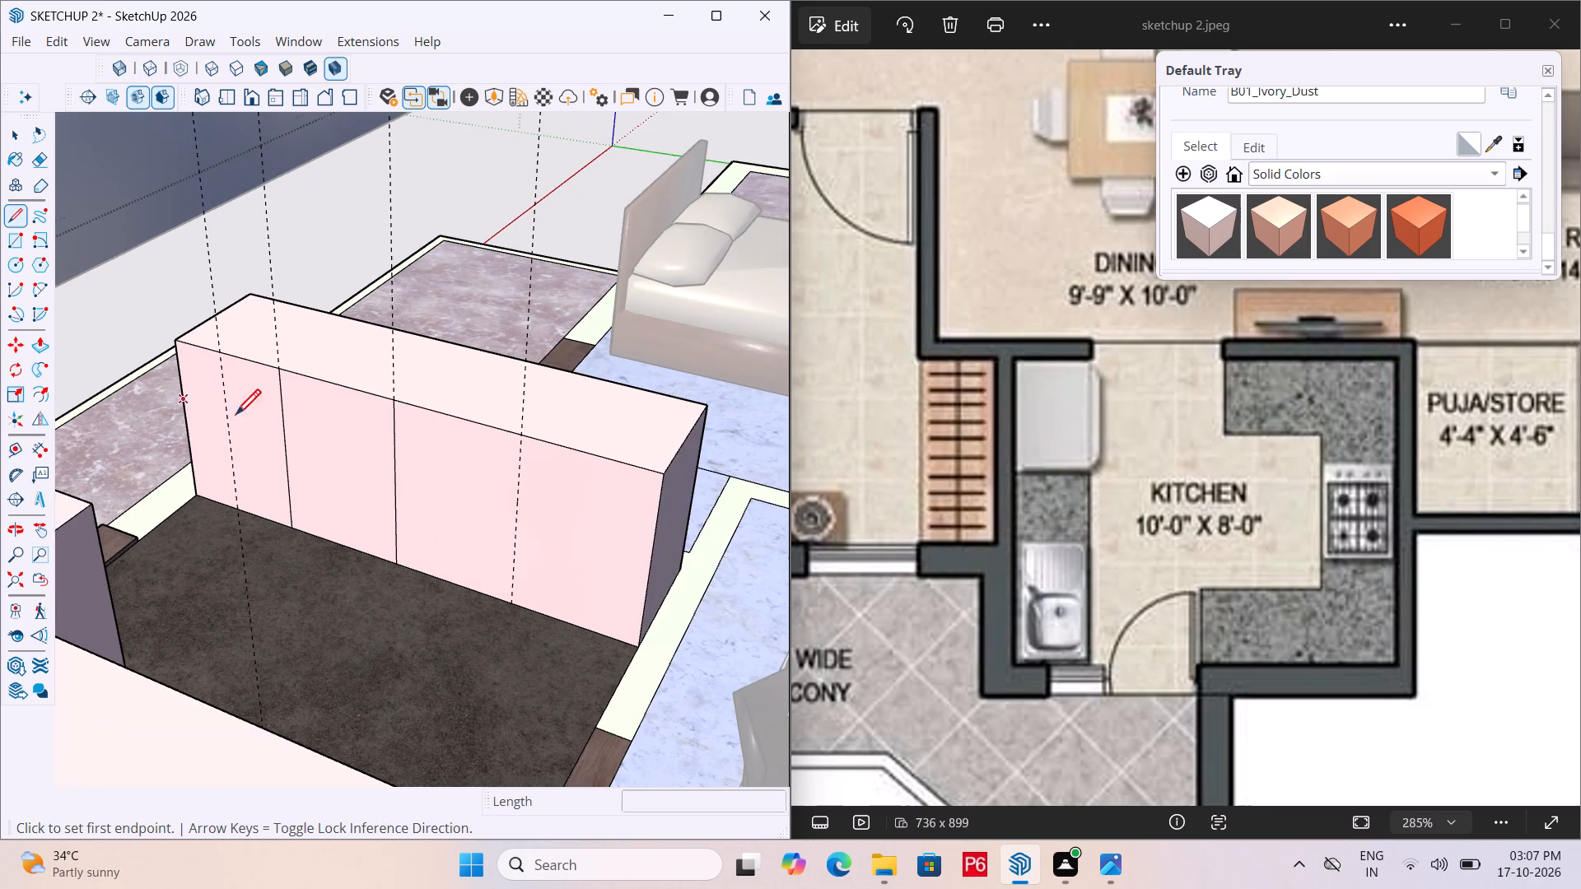
pyautogui.scroll(3, 484, 595)
pyautogui.press('l')
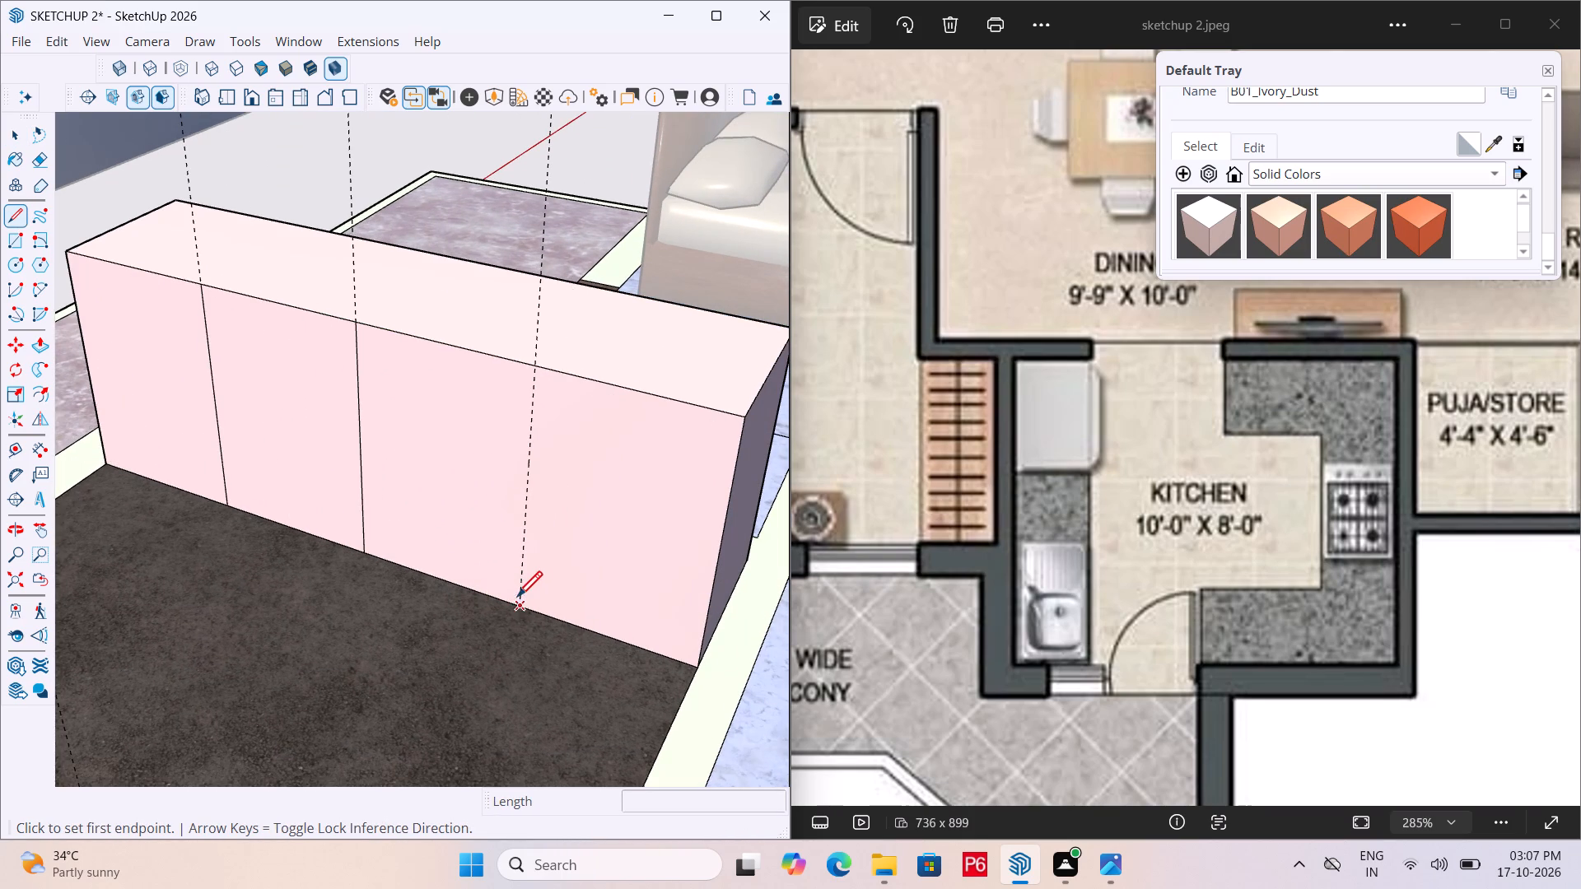
pyautogui.press('l')
pyautogui.moveTo(519, 603); pyautogui.dragTo(520, 595)
pyautogui.click(541, 375)
pyautogui.scroll(-5, 469, 389)
pyautogui.press('space')
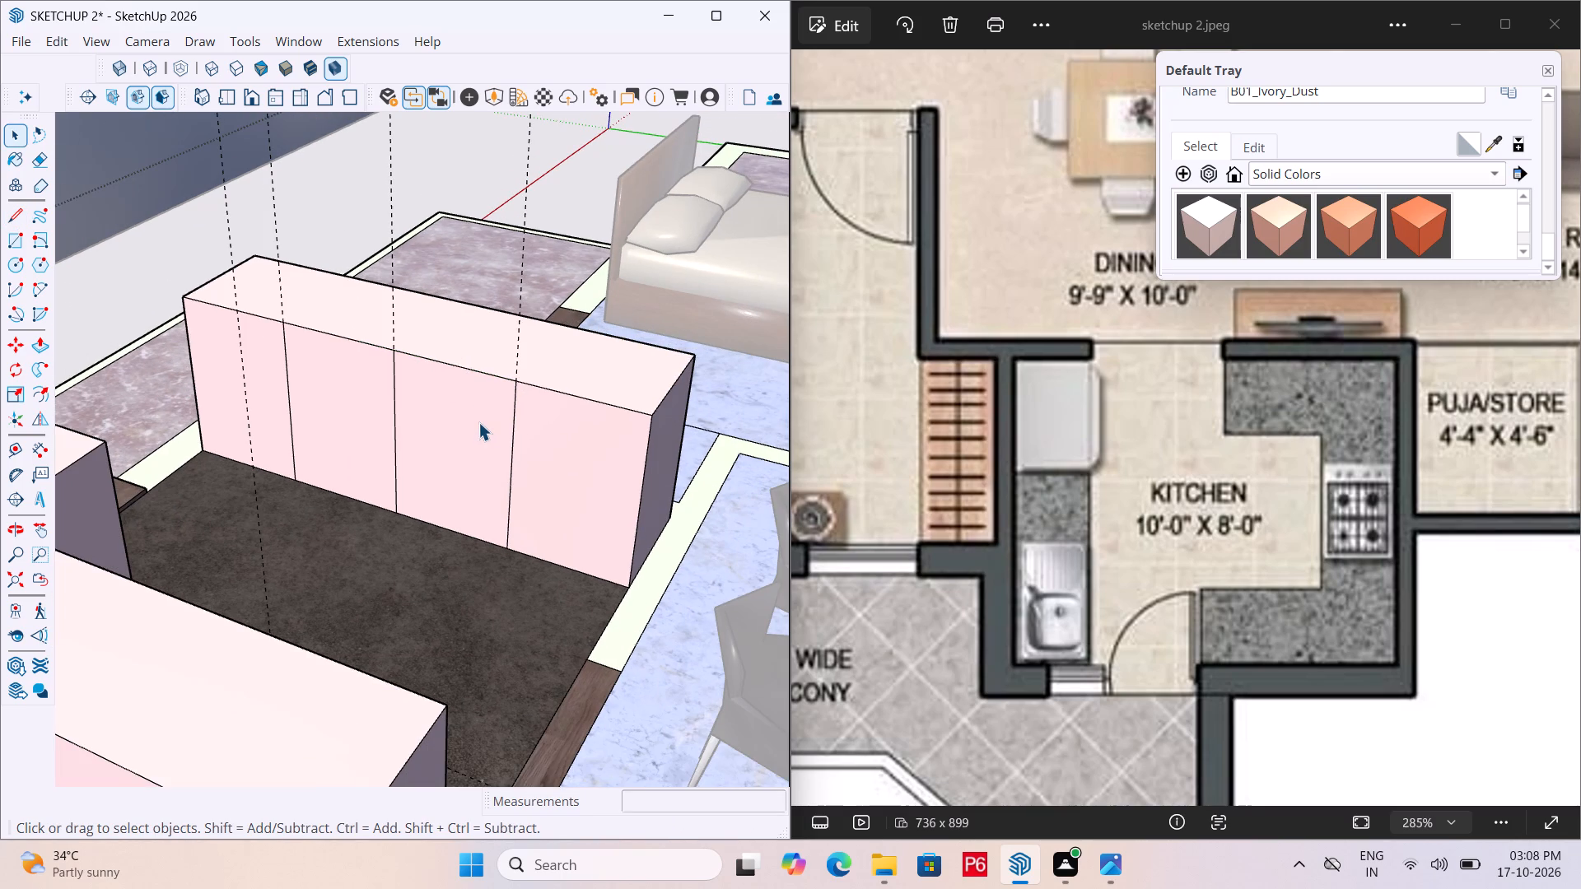
# Erase the vertical guides from the straight counter and the L-shaped counter.
pyautogui.press('e')
pyautogui.doubleClick(519, 361)
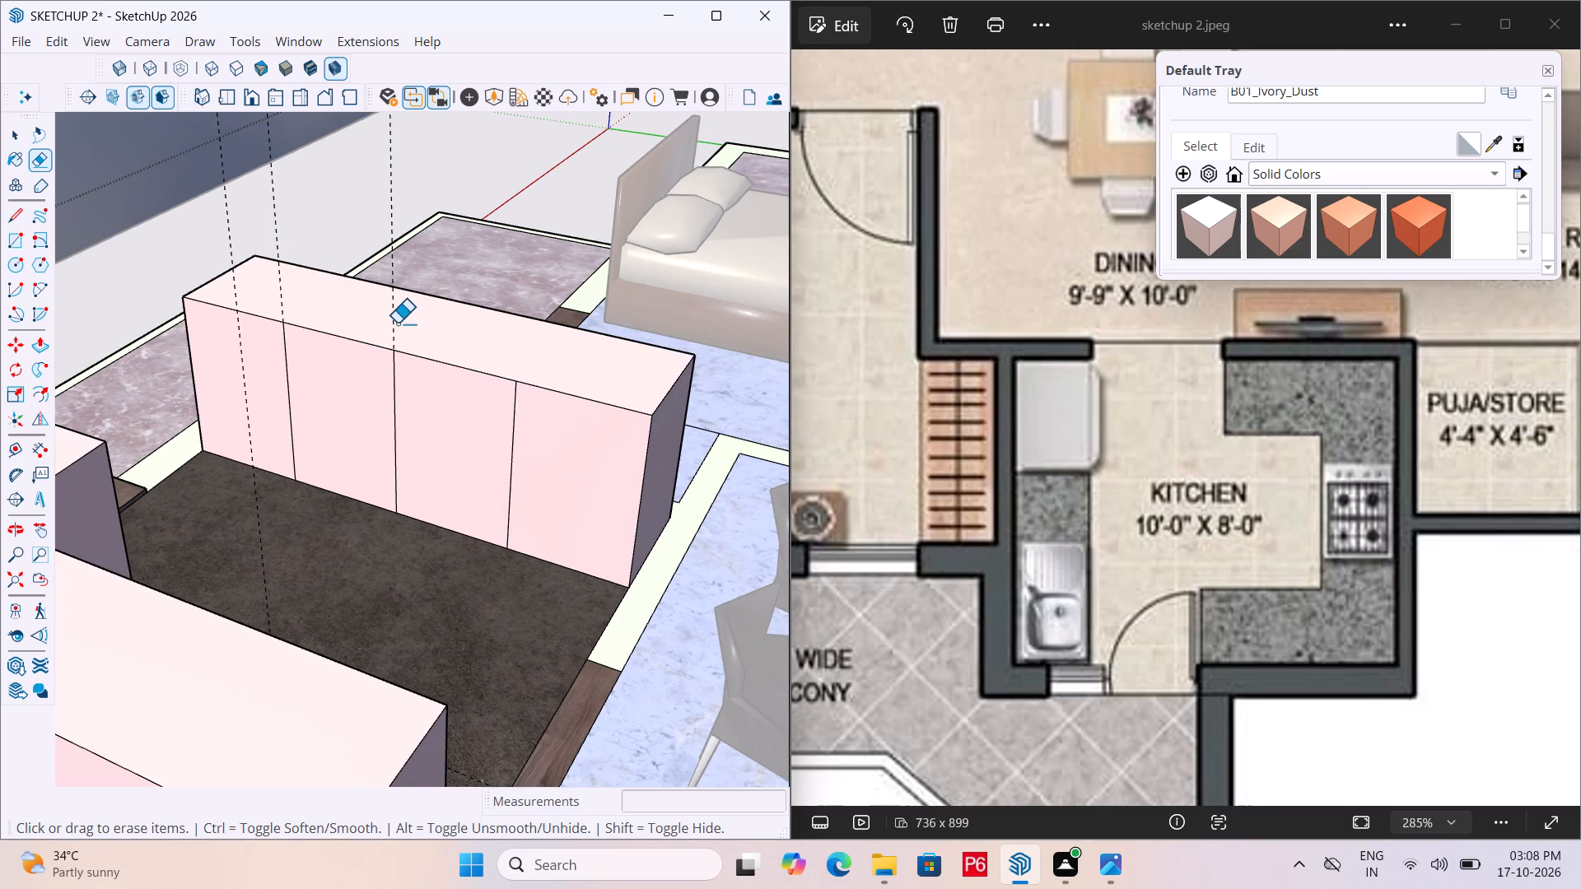
pyautogui.doubleClick(397, 323)
pyautogui.doubleClick(277, 291)
pyautogui.doubleClick(235, 285)
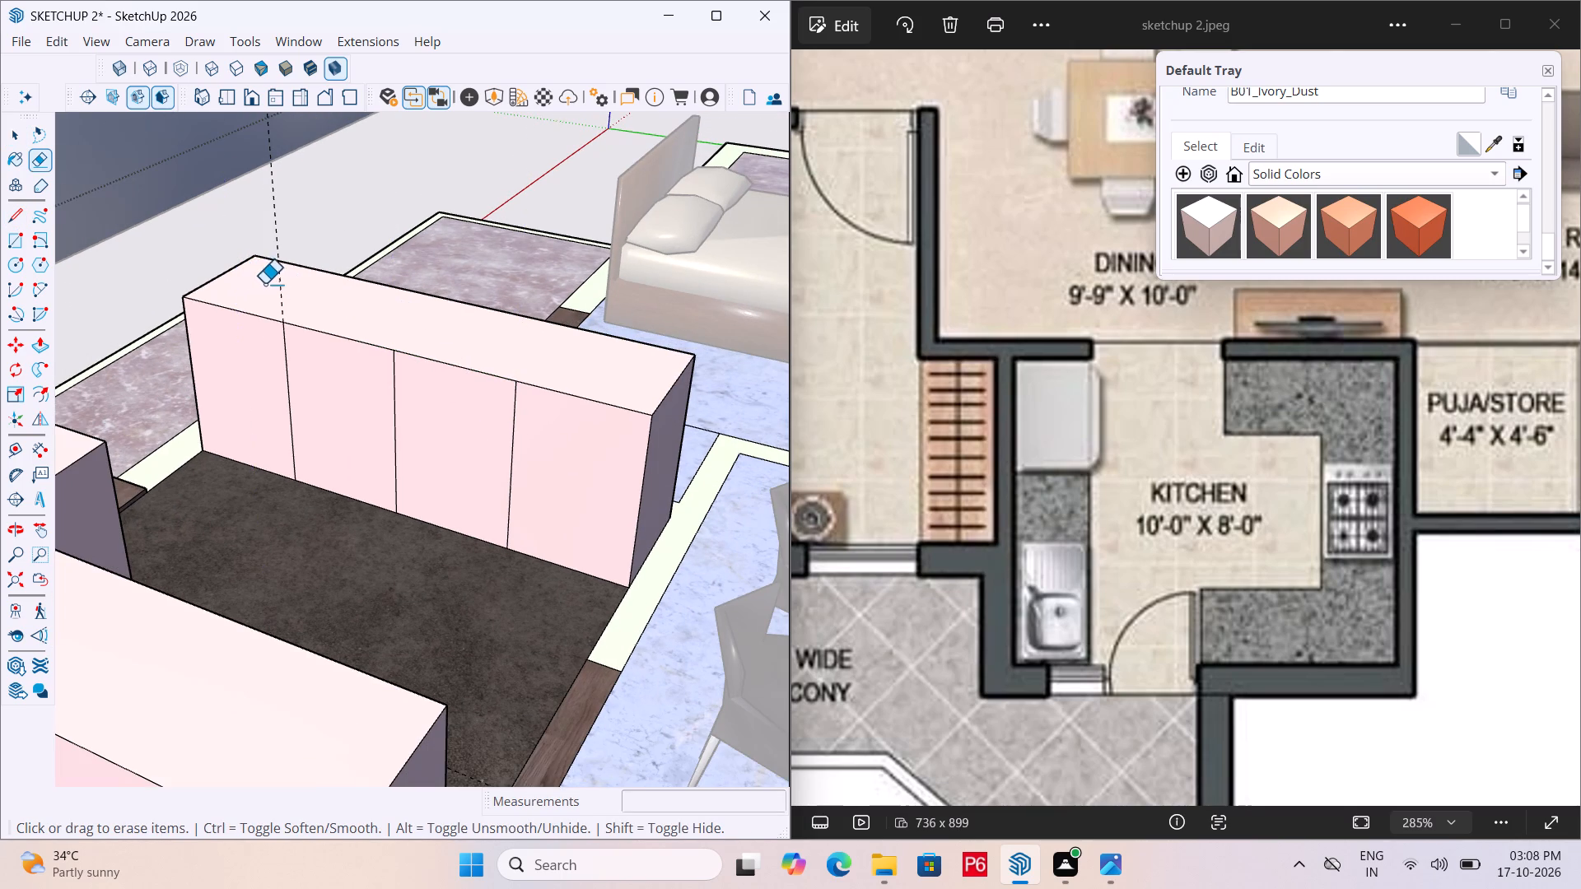
pyautogui.moveTo(273, 287); pyautogui.dragTo(296, 291)
pyautogui.click(296, 291)
pyautogui.scroll(-5, 181, 386)
pyautogui.moveTo(522, 482); pyautogui.dragTo(0, 472, button='middle')
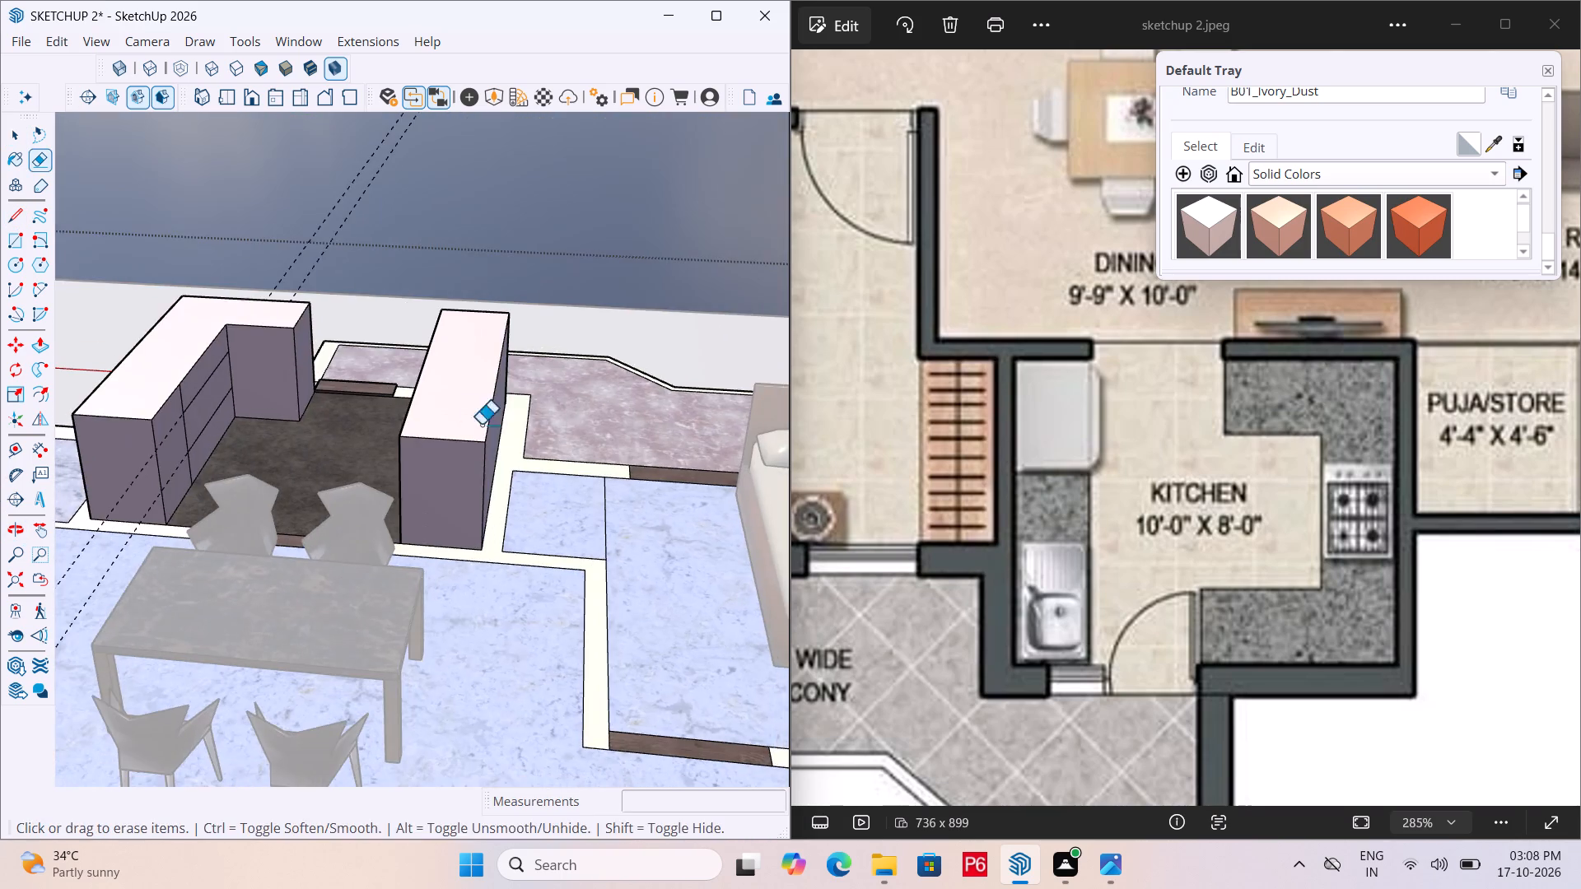
# Erase the remaining dashed guides around the kitchen and save the model.
pyautogui.scroll(-1, 505, 431)
pyautogui.moveTo(505, 431); pyautogui.dragTo(79, 434, button='middle')
pyautogui.scroll(3, 222, 340)
pyautogui.doubleClick(366, 454)
pyautogui.doubleClick(380, 493)
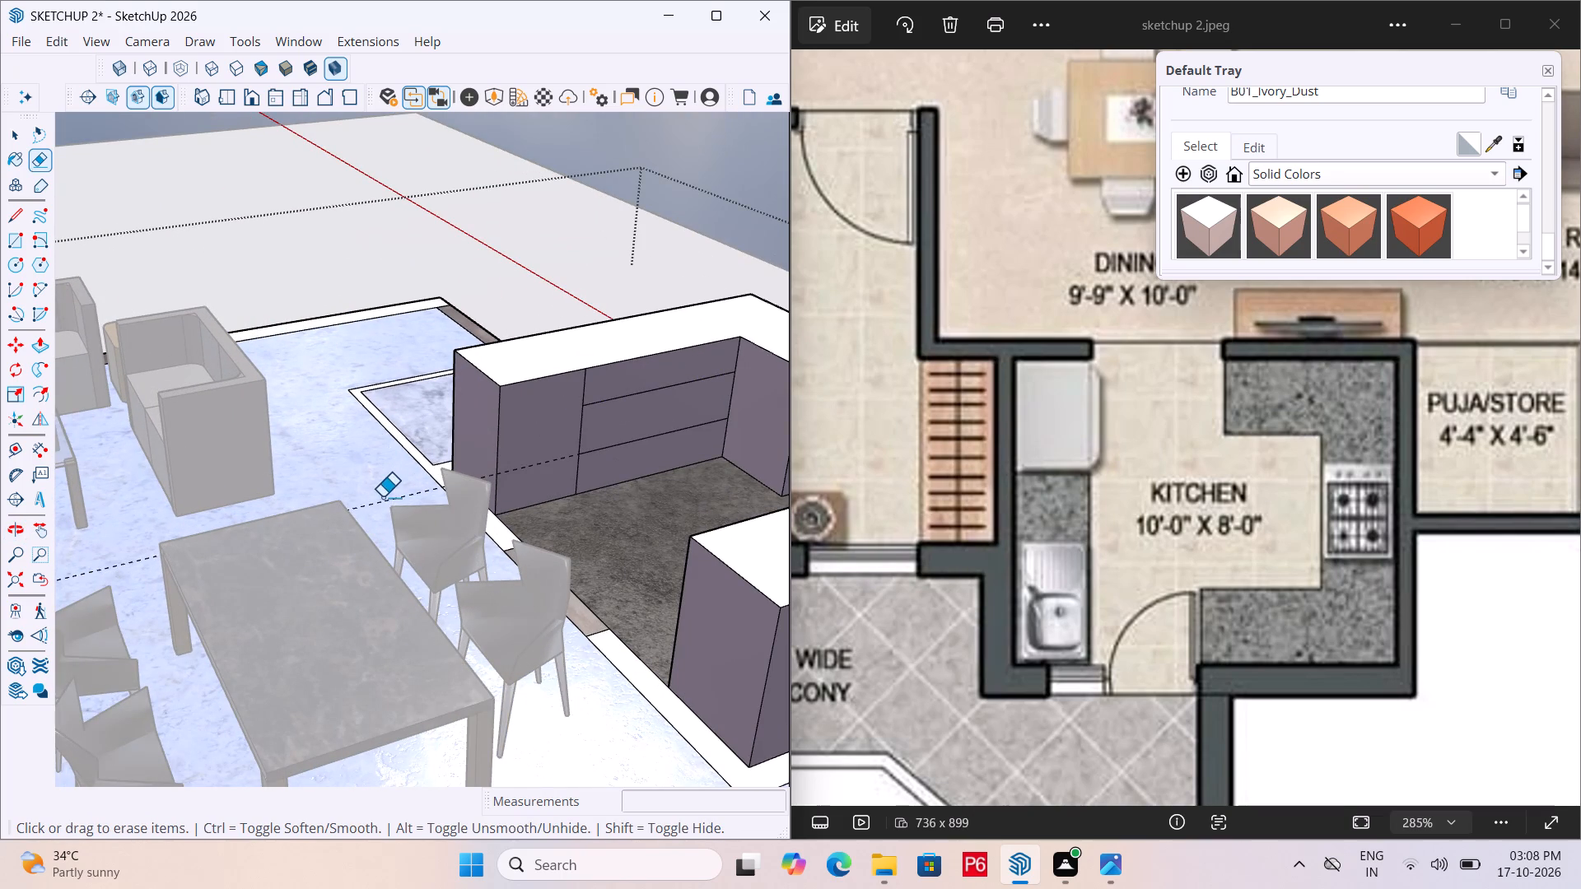
pyautogui.doubleClick(385, 501)
pyautogui.hotkey('ctrl', 's')
pyautogui.hotkey('ctrl', 's')
# Examine the L-shaped counter's inner faces and their cabinet and drawer divisions from several angles.
pyautogui.keyDown('ctrl'); pyautogui.scroll(-3, 277, 458); pyautogui.keyUp('ctrl')
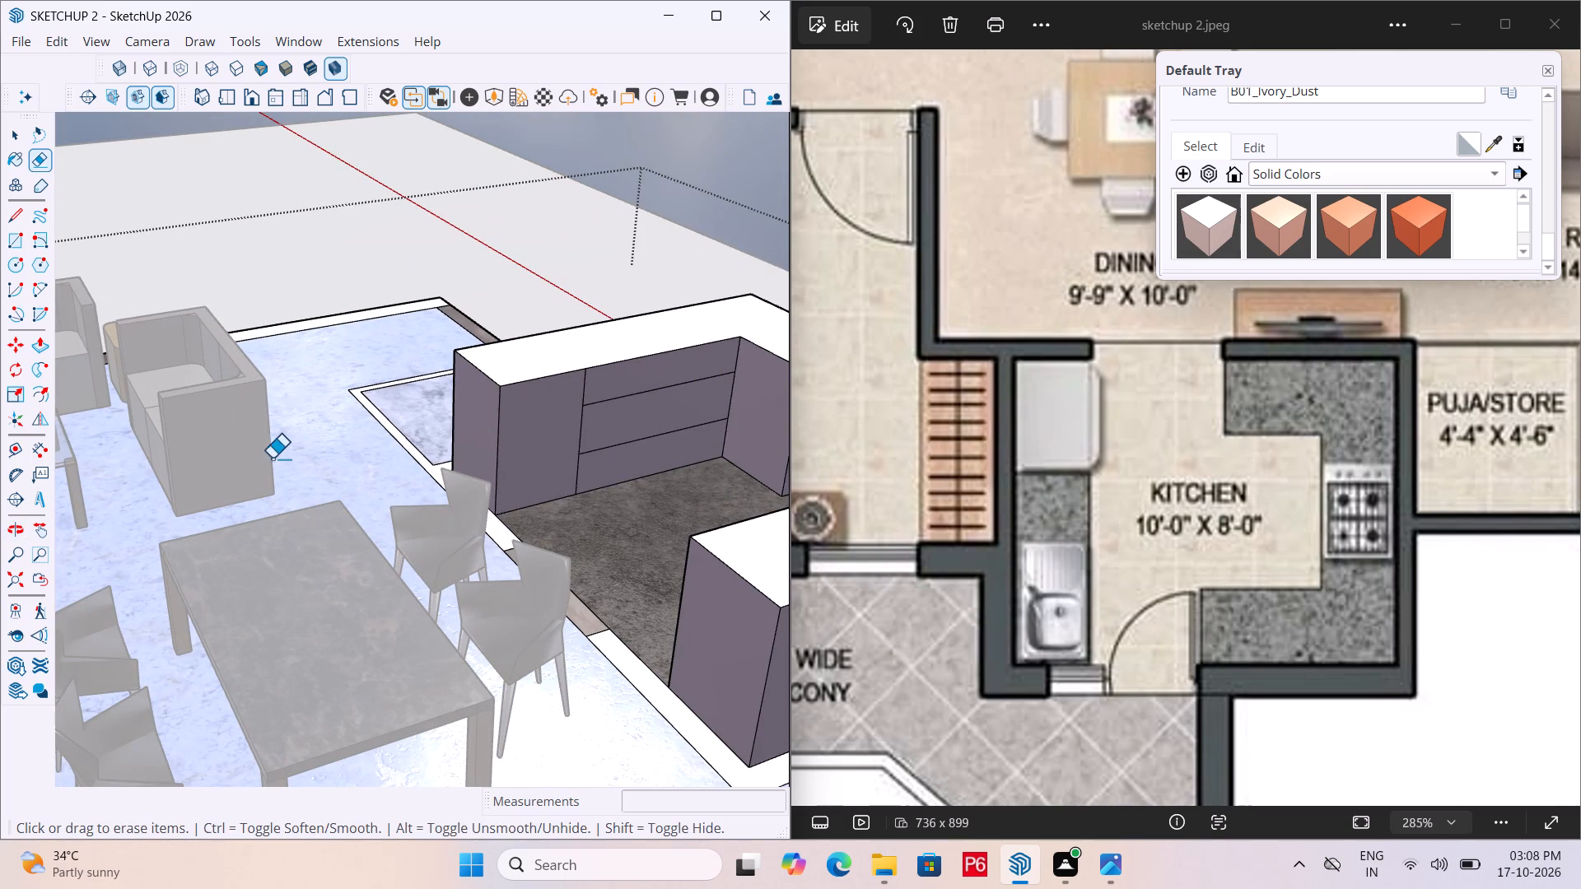
pyautogui.keyDown('ctrl'); pyautogui.scroll(-2, 272, 458); pyautogui.keyUp('ctrl')
pyautogui.scroll(-3, 257, 497)
pyautogui.moveTo(316, 507); pyautogui.dragTo(511, 554, button='middle')
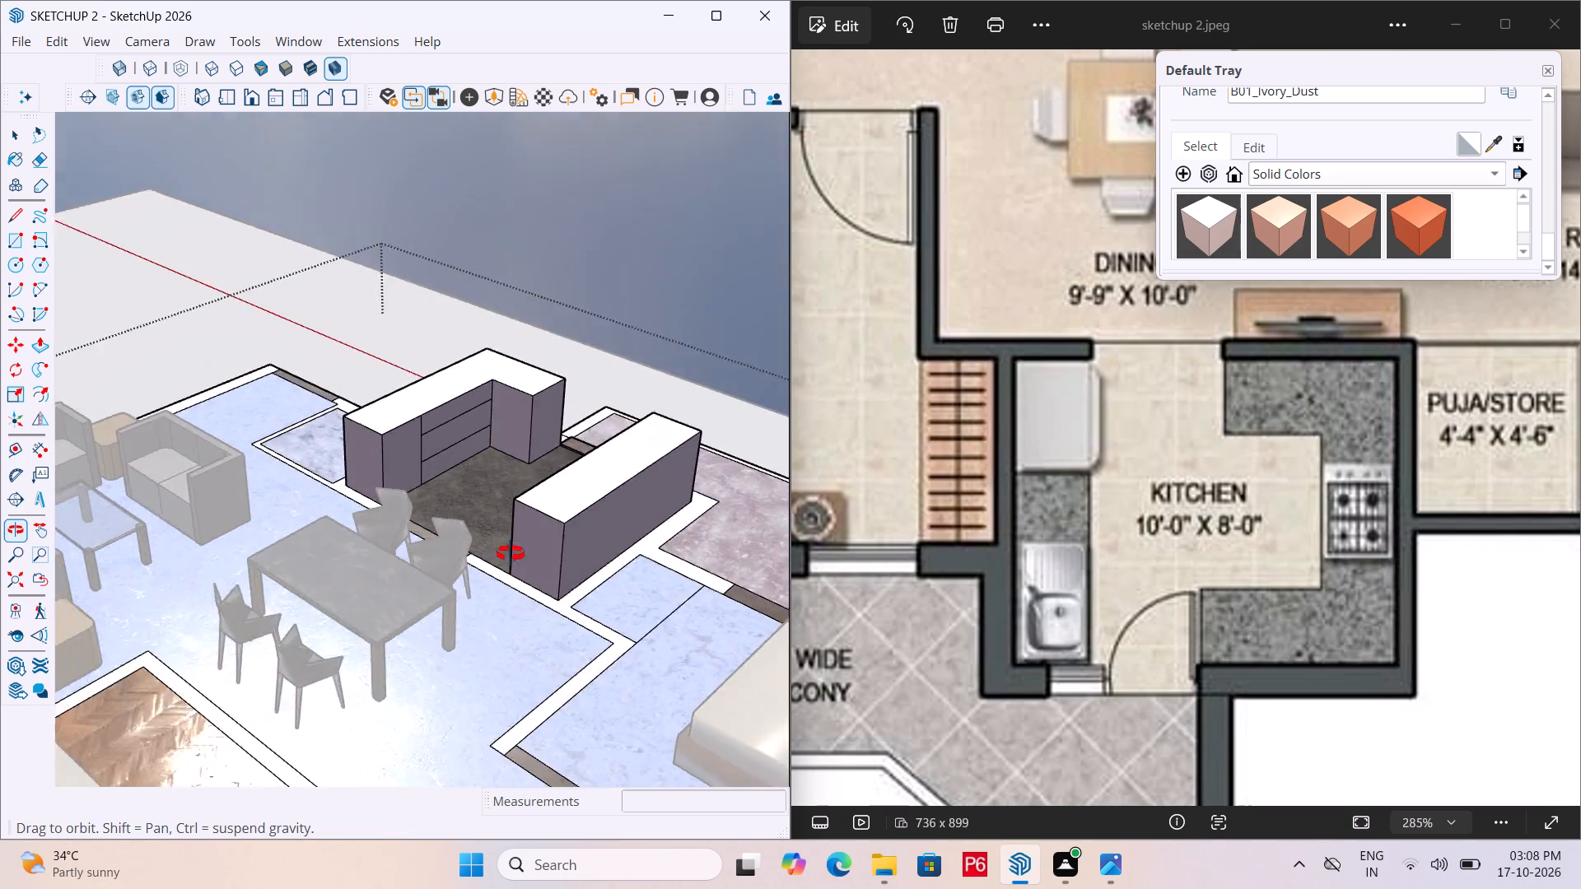
pyautogui.moveTo(511, 554); pyautogui.dragTo(422, 547, button='middle')
pyautogui.scroll(5, 576, 426)
pyautogui.scroll(5, 489, 403)
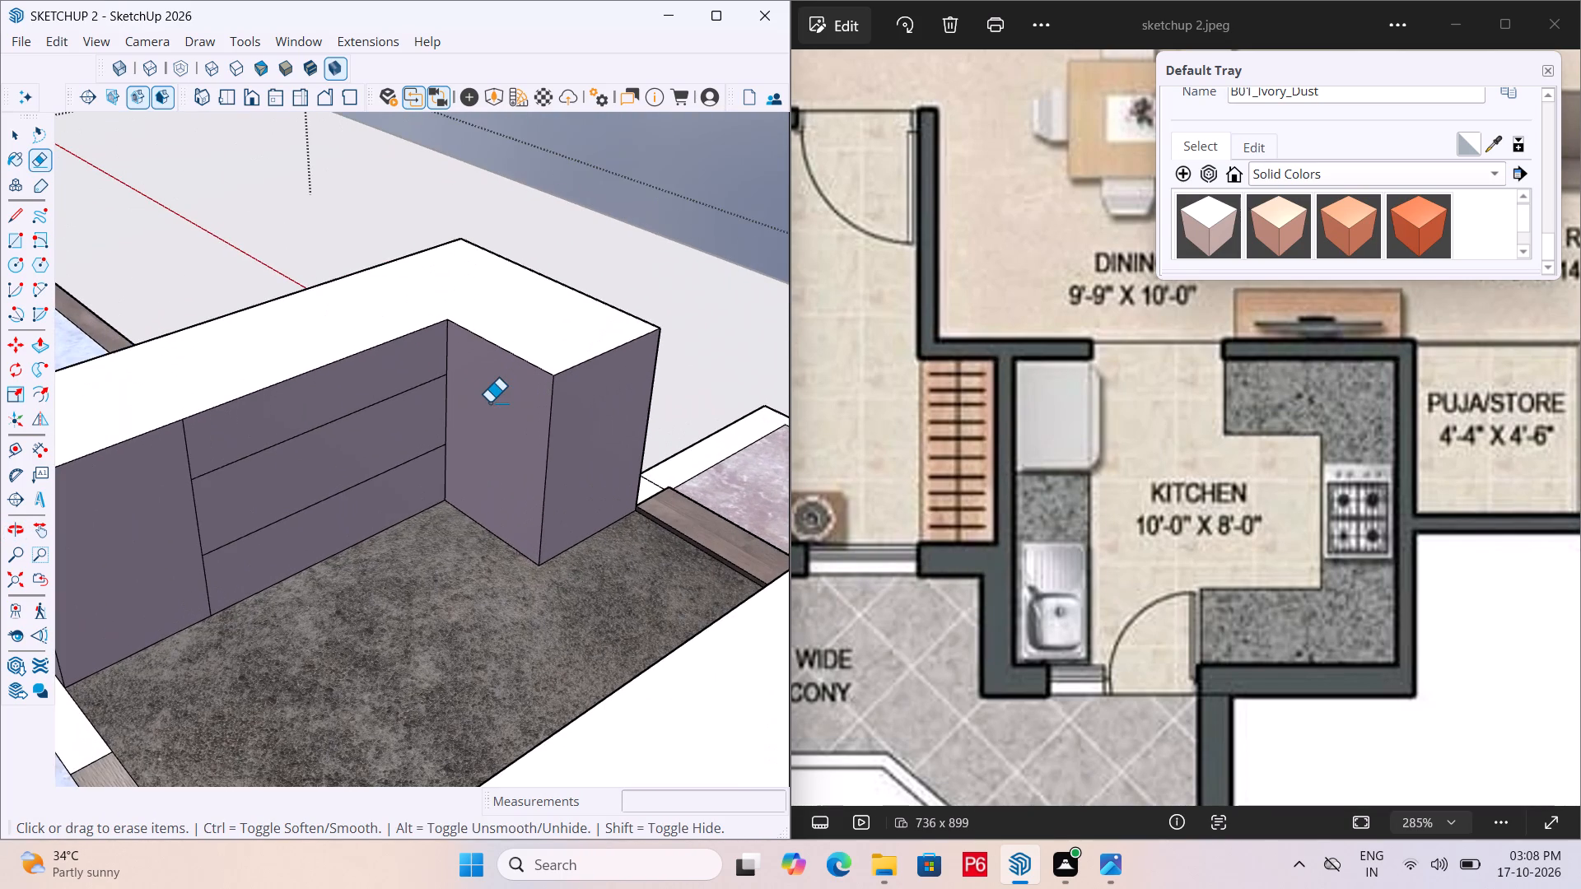
pyautogui.scroll(-6, 517, 465)
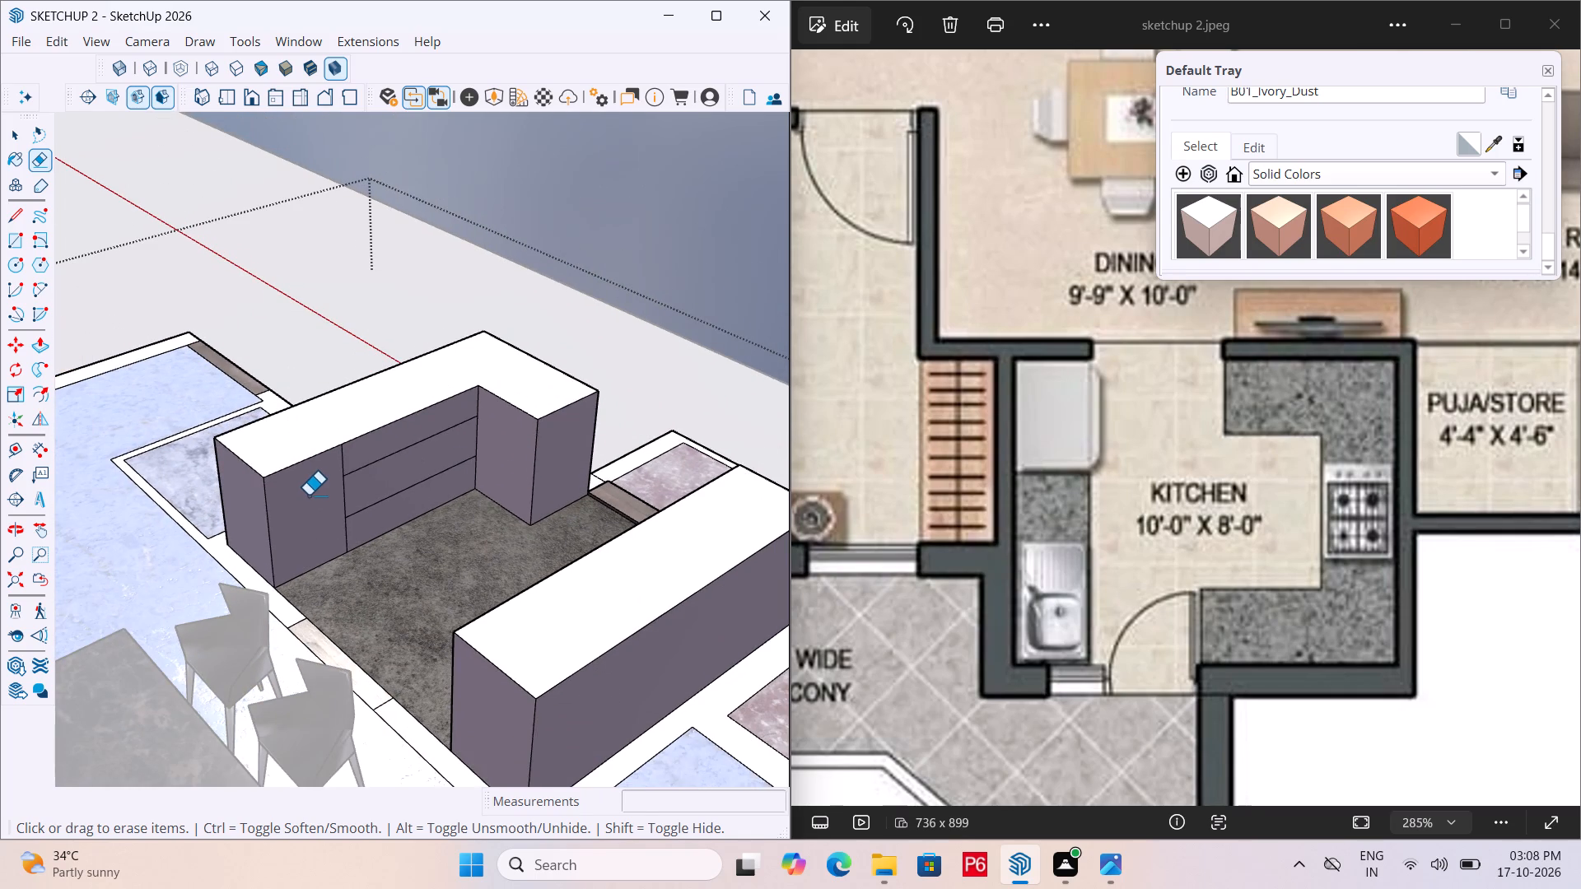
pyautogui.scroll(5, 308, 496)
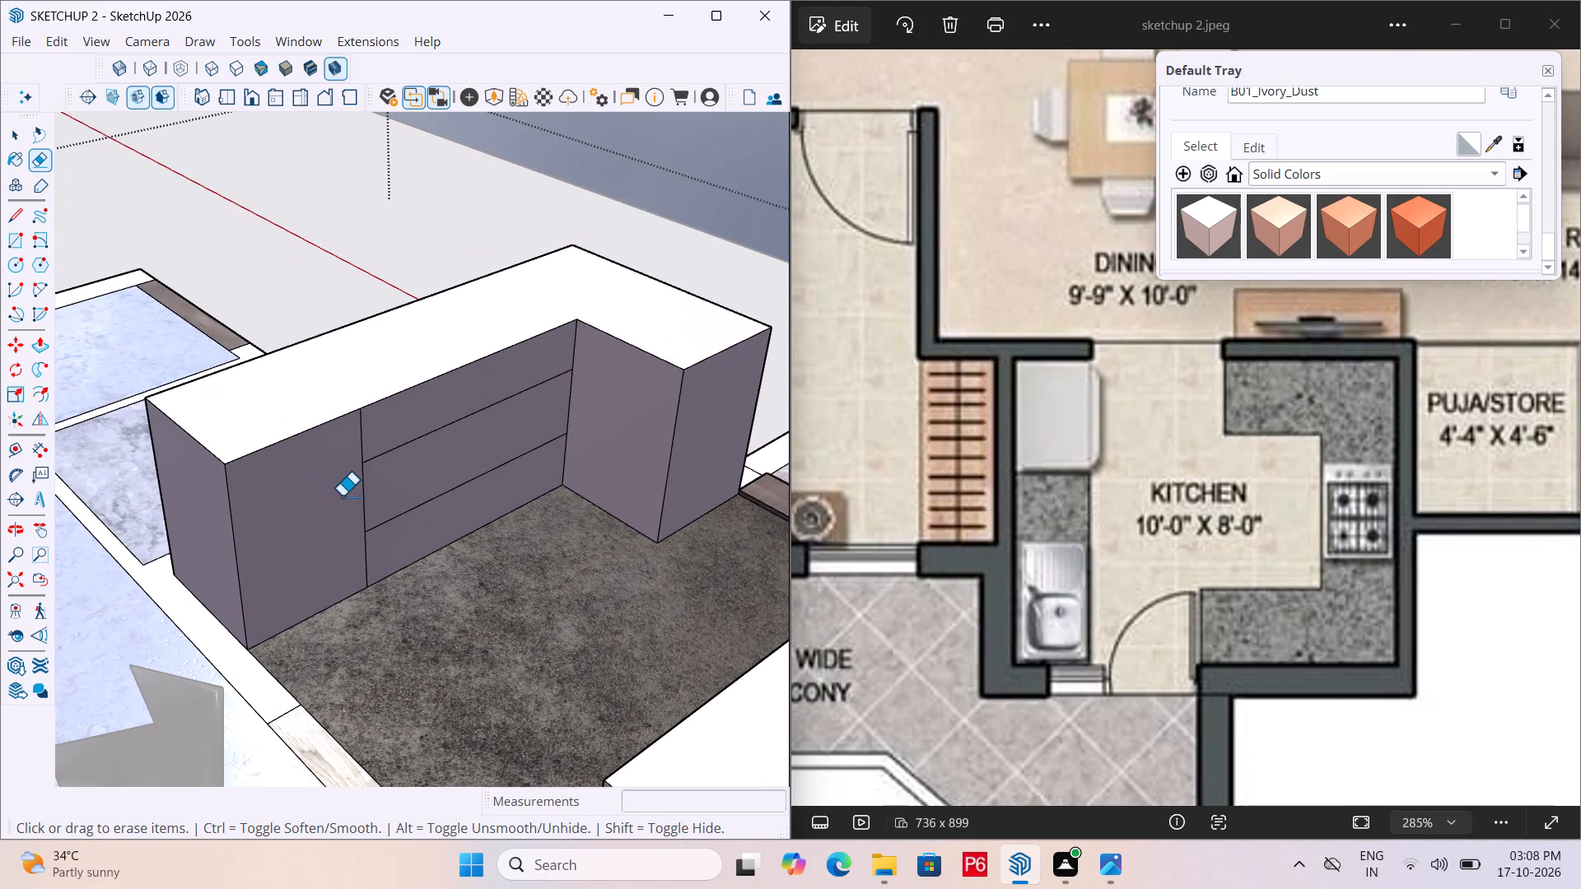
pyautogui.scroll(3, 464, 468)
pyautogui.moveTo(464, 468); pyautogui.dragTo(359, 443, button='middle')
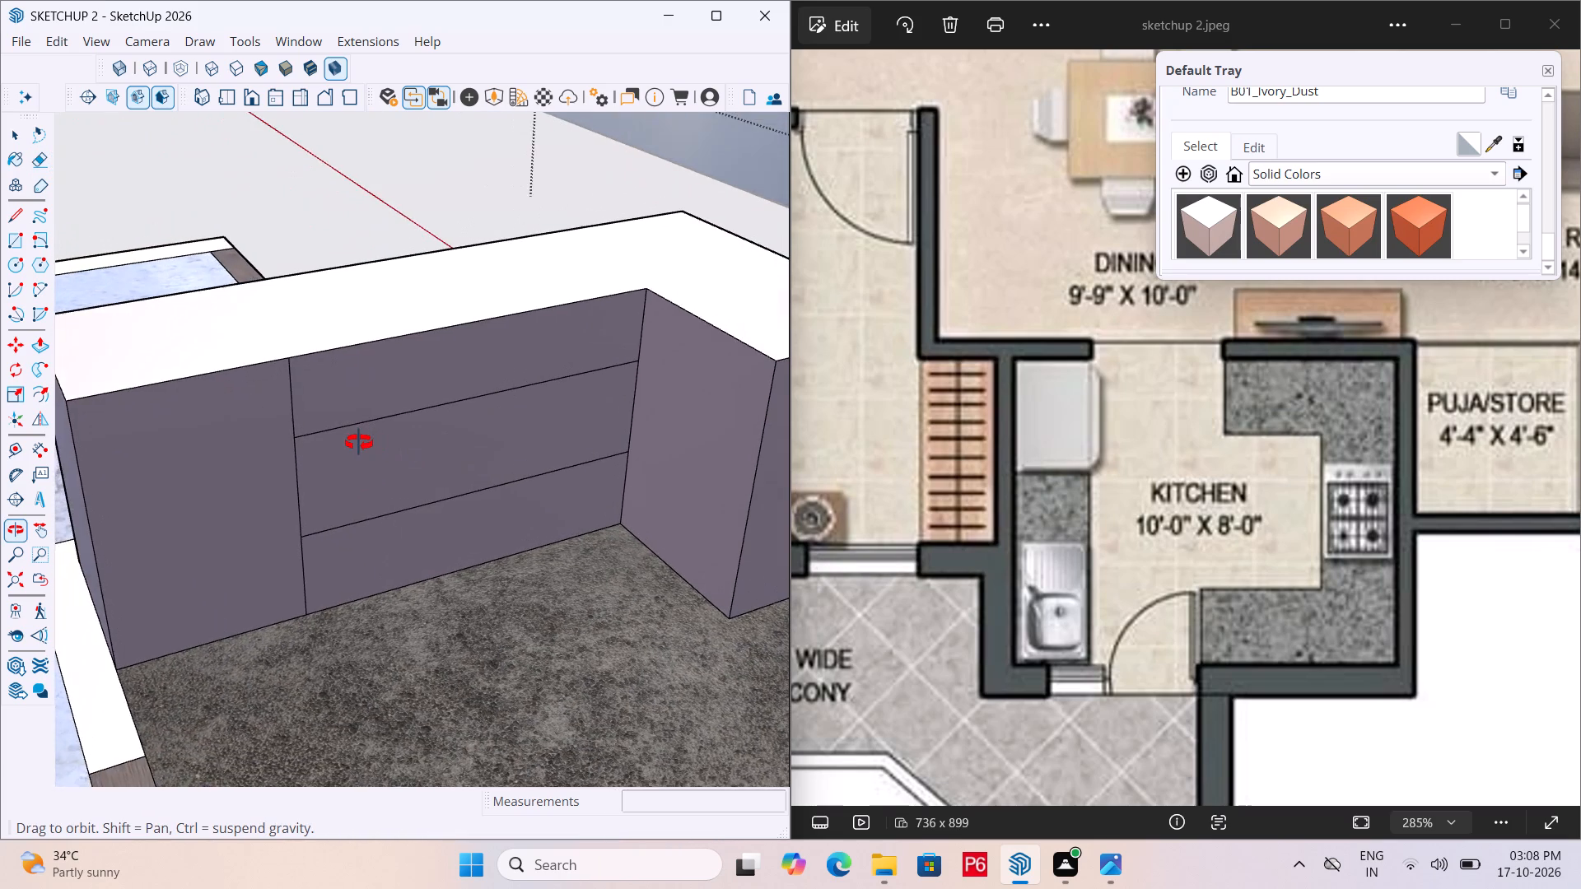
pyautogui.moveTo(359, 443); pyautogui.dragTo(380, 437, button='middle')
pyautogui.scroll(2, 419, 378)
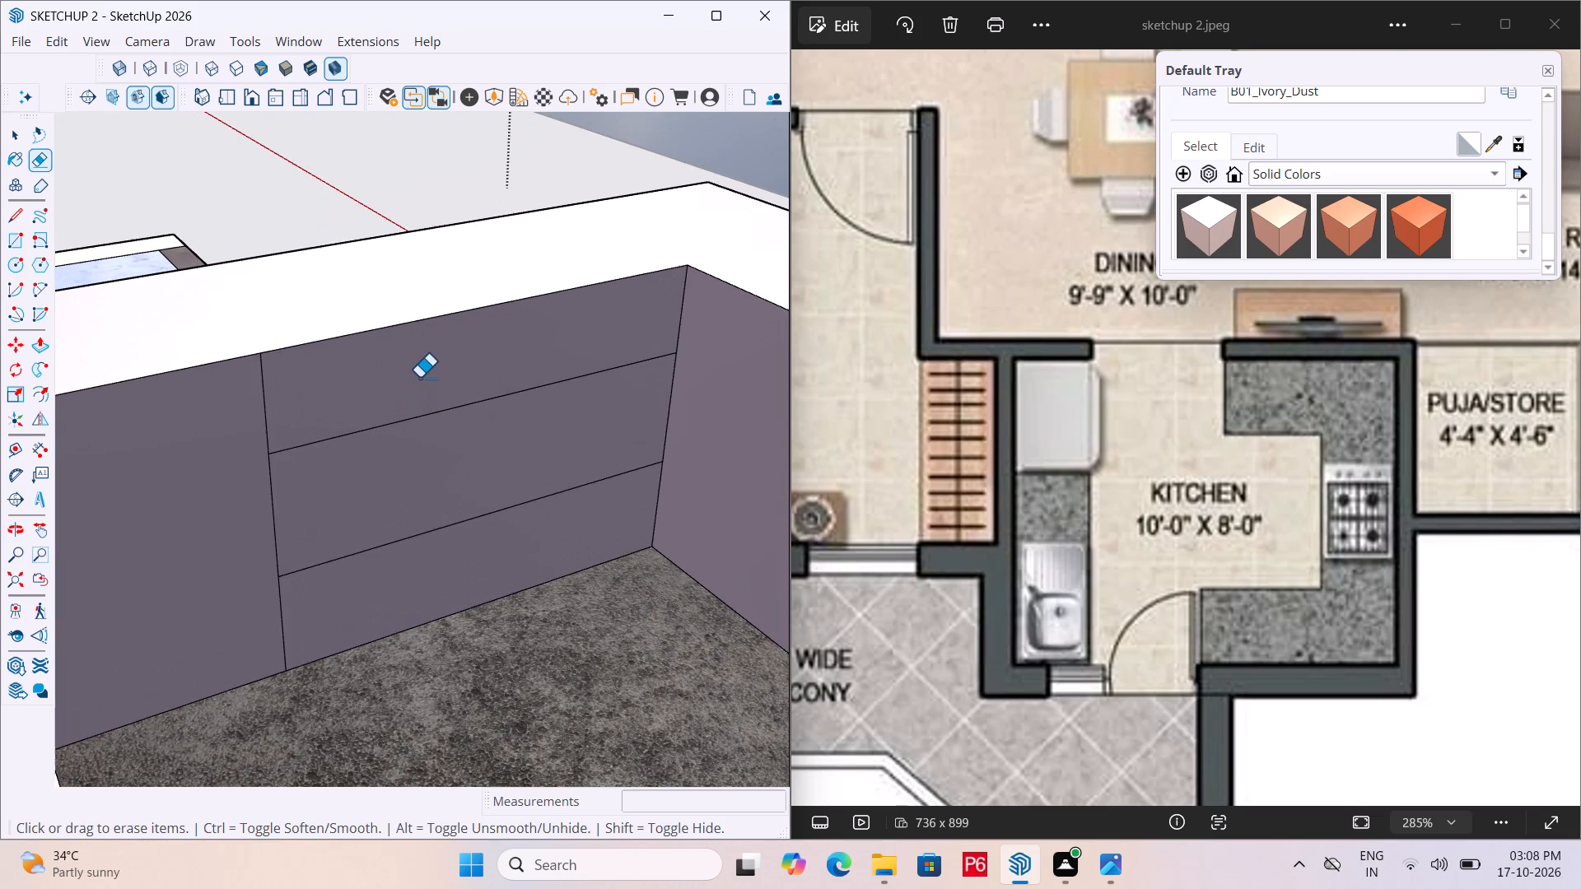
pyautogui.scroll(-5, 539, 416)
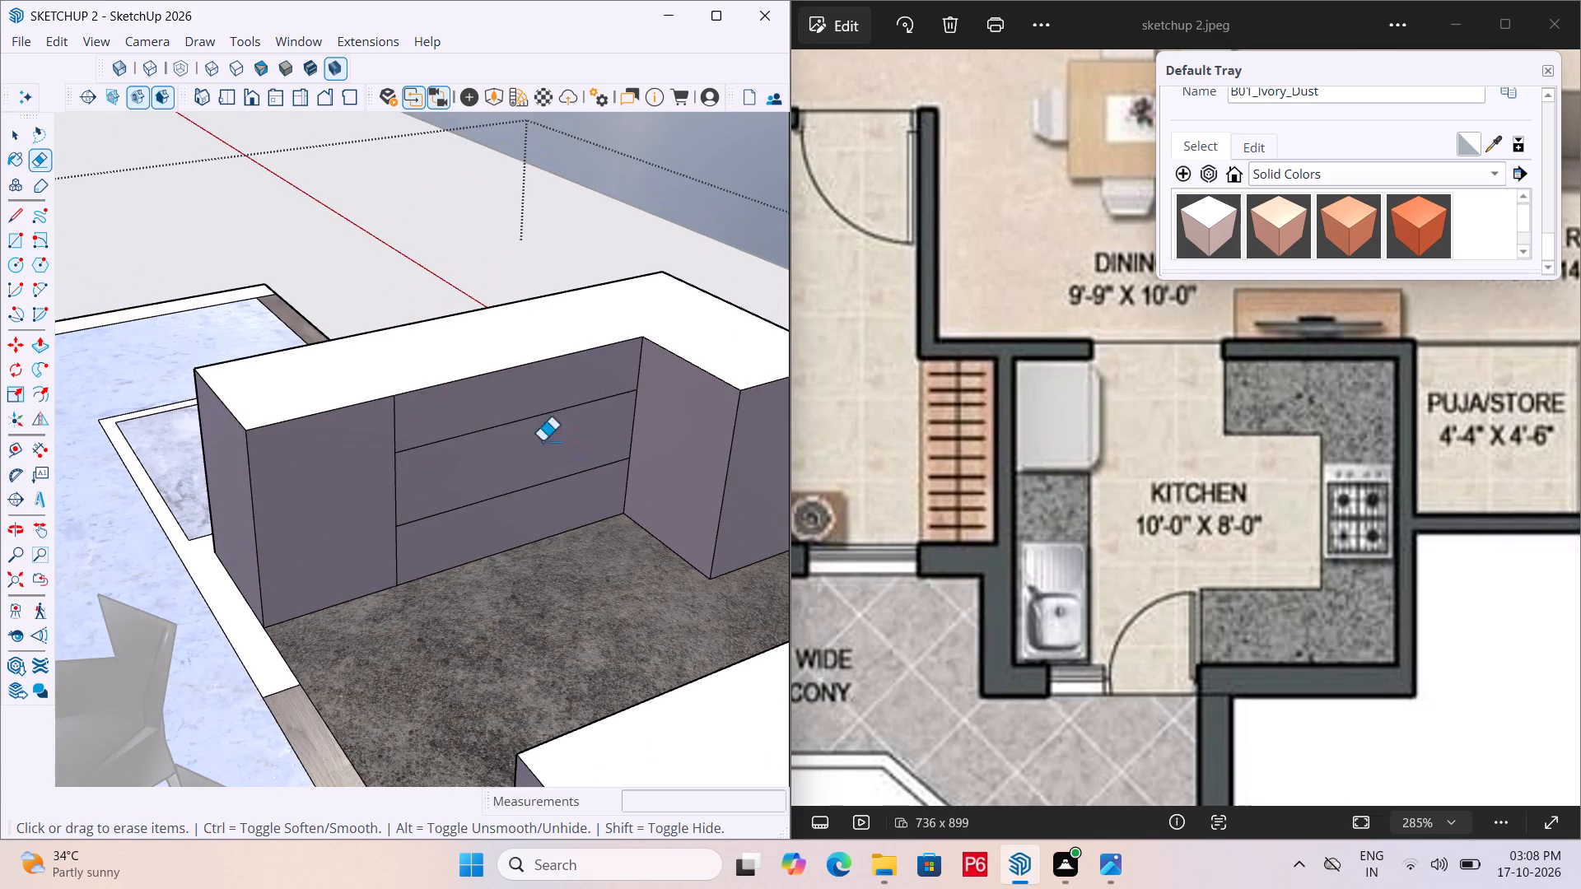
# Push/Pull the L-shaped counter's top face up 1" as a separate countertop layer.
pyautogui.press('space')
pyautogui.click(468, 356)
pyautogui.press('p')
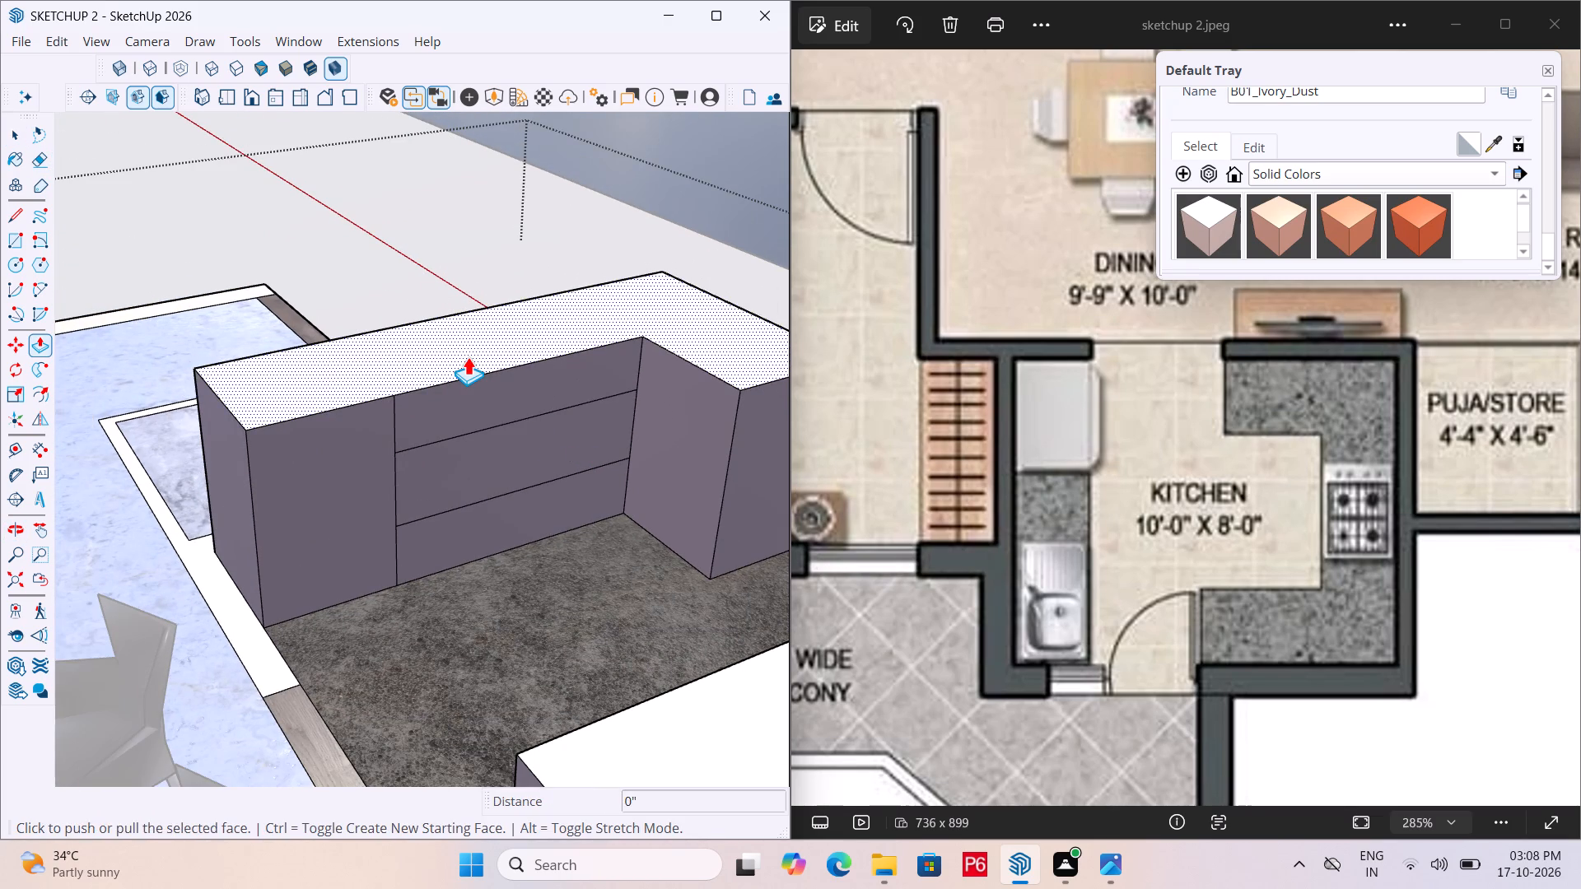
pyautogui.click(468, 356)
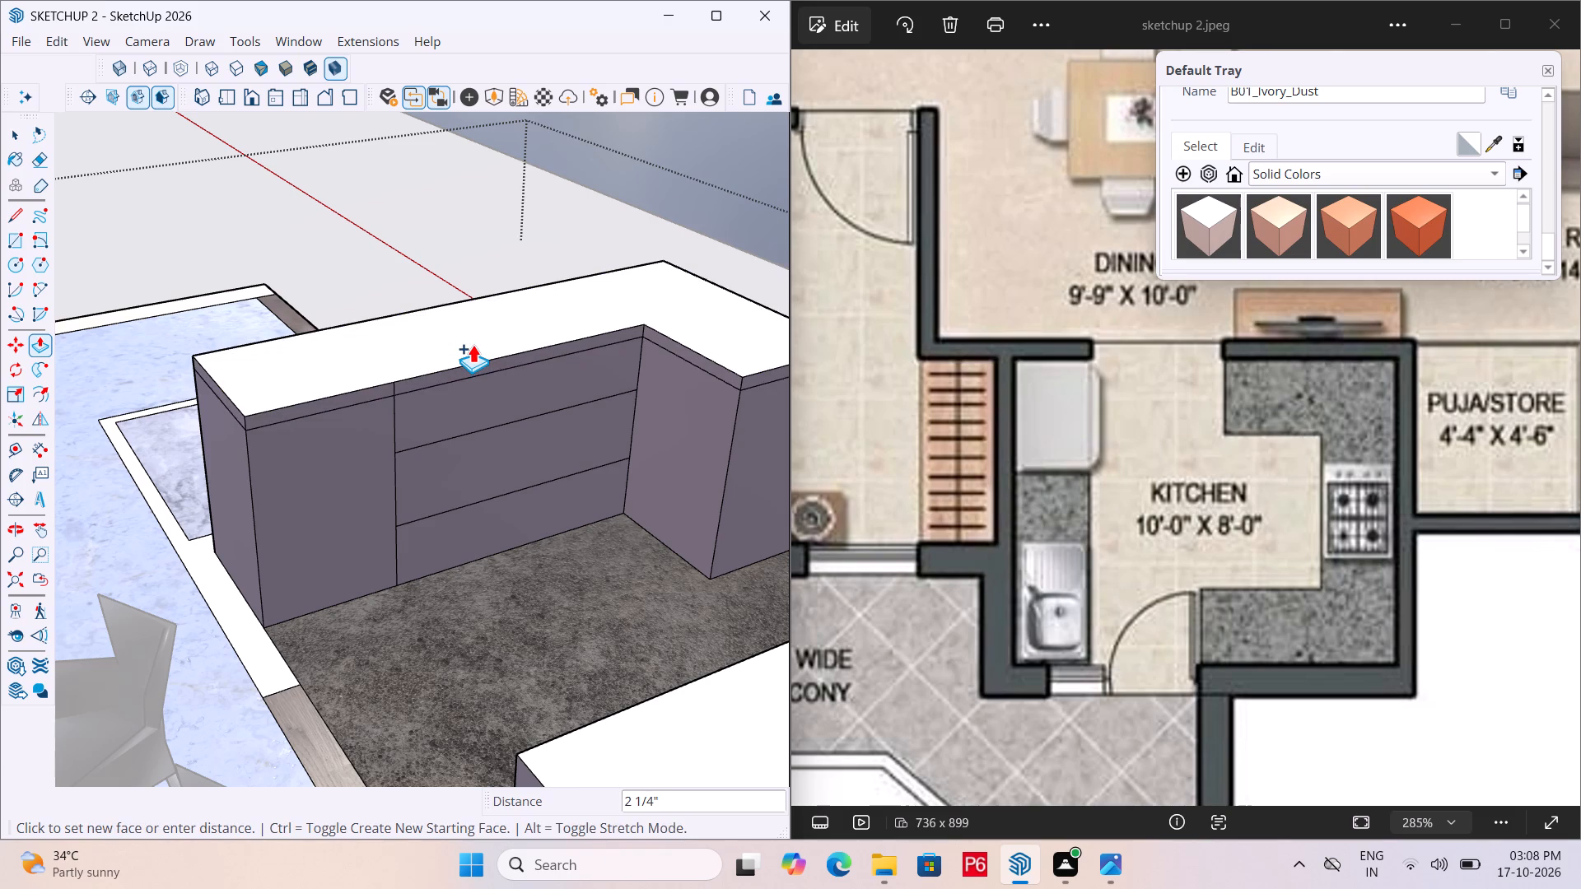
pyautogui.write('1"')
pyautogui.press('Return')
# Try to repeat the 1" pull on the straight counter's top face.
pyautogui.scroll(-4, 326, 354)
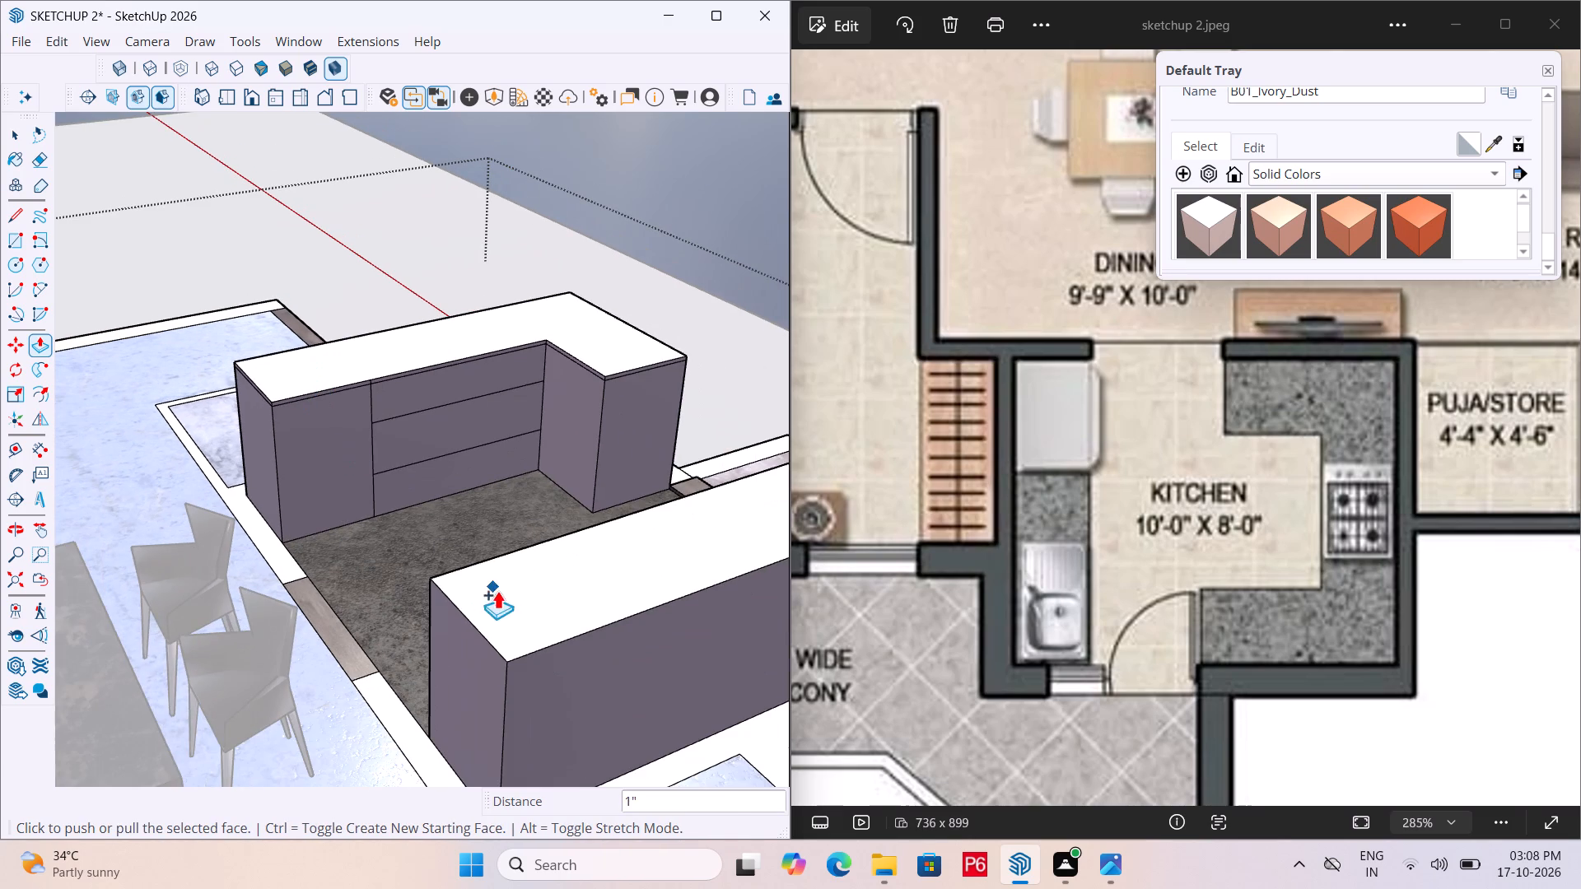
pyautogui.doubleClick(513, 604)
# Push/Pull the straight counter's top face up 1" as a separate countertop layer.
pyautogui.moveTo(284, 551); pyautogui.dragTo(1048, 528, button='middle')
pyautogui.press('space')
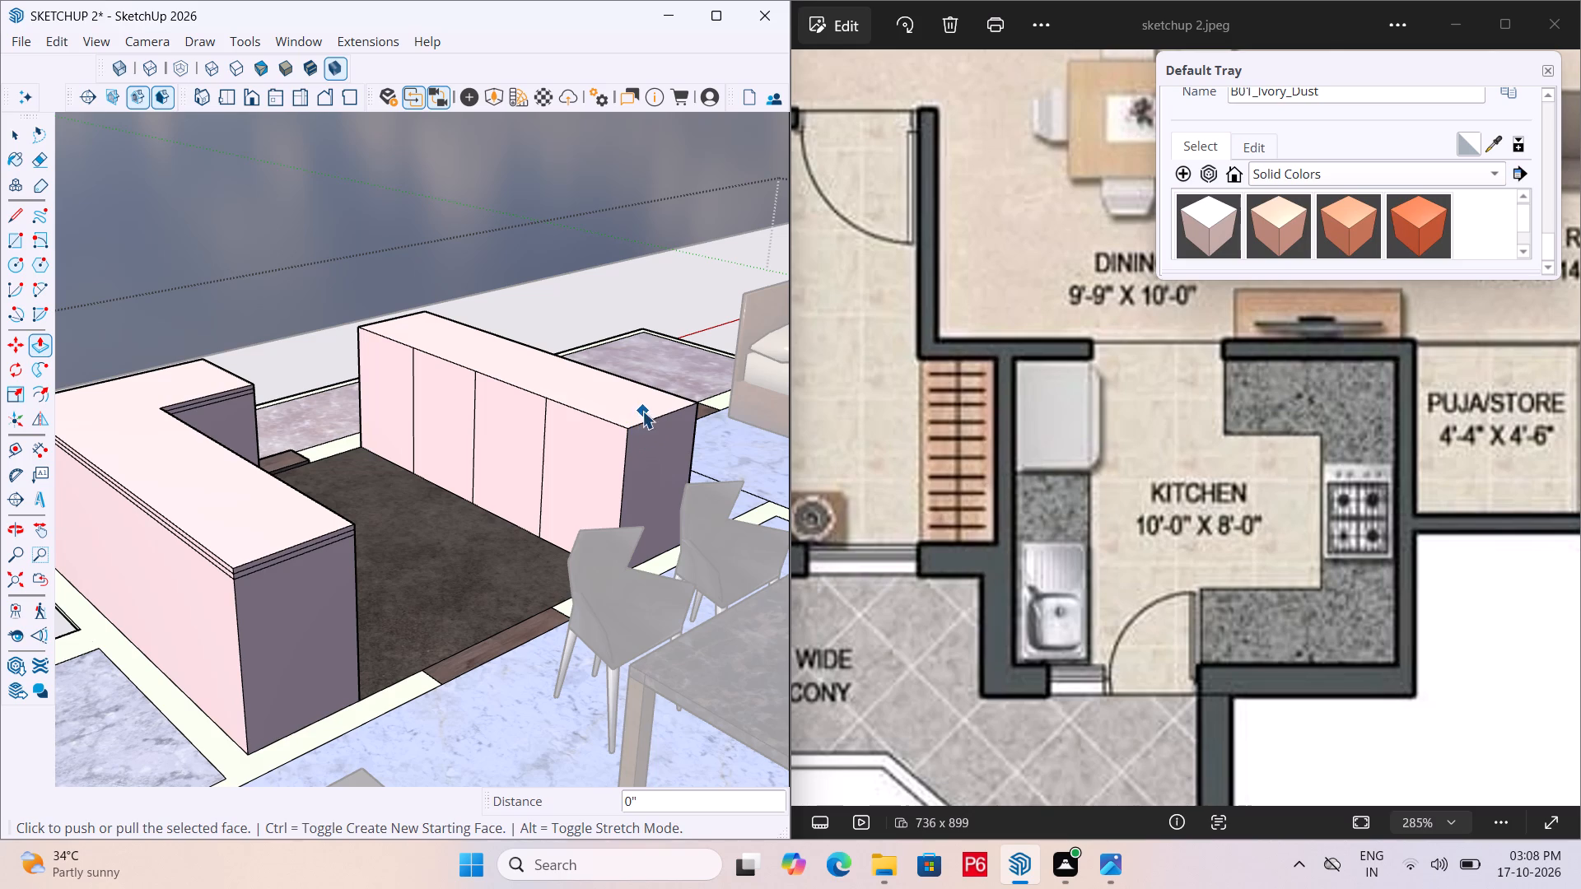
pyautogui.click(635, 411)
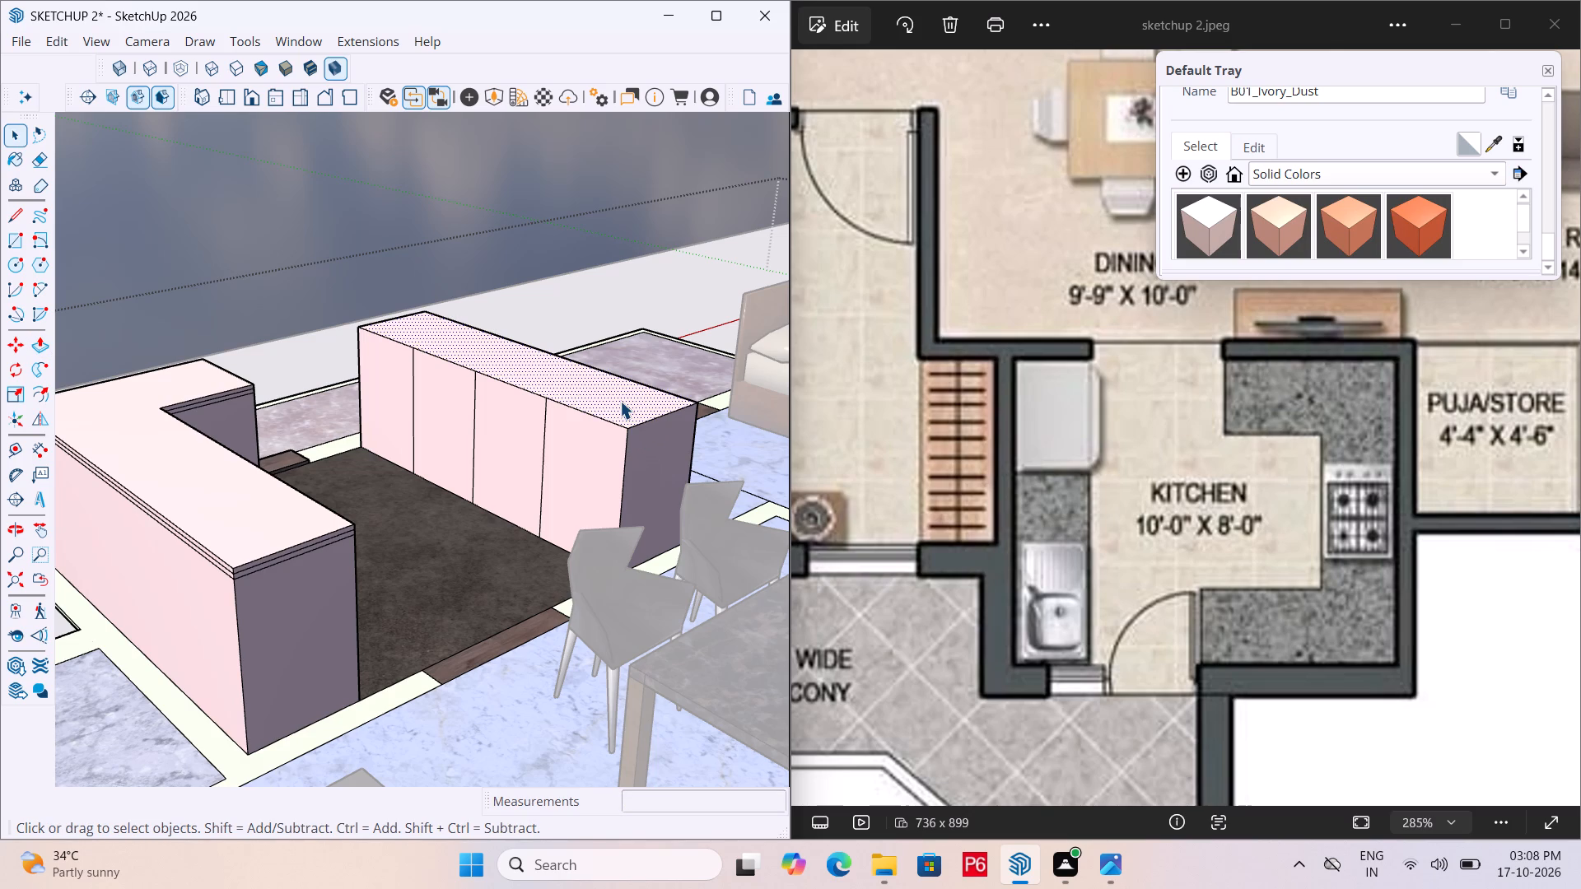
pyautogui.press('p')
pyautogui.click(619, 404)
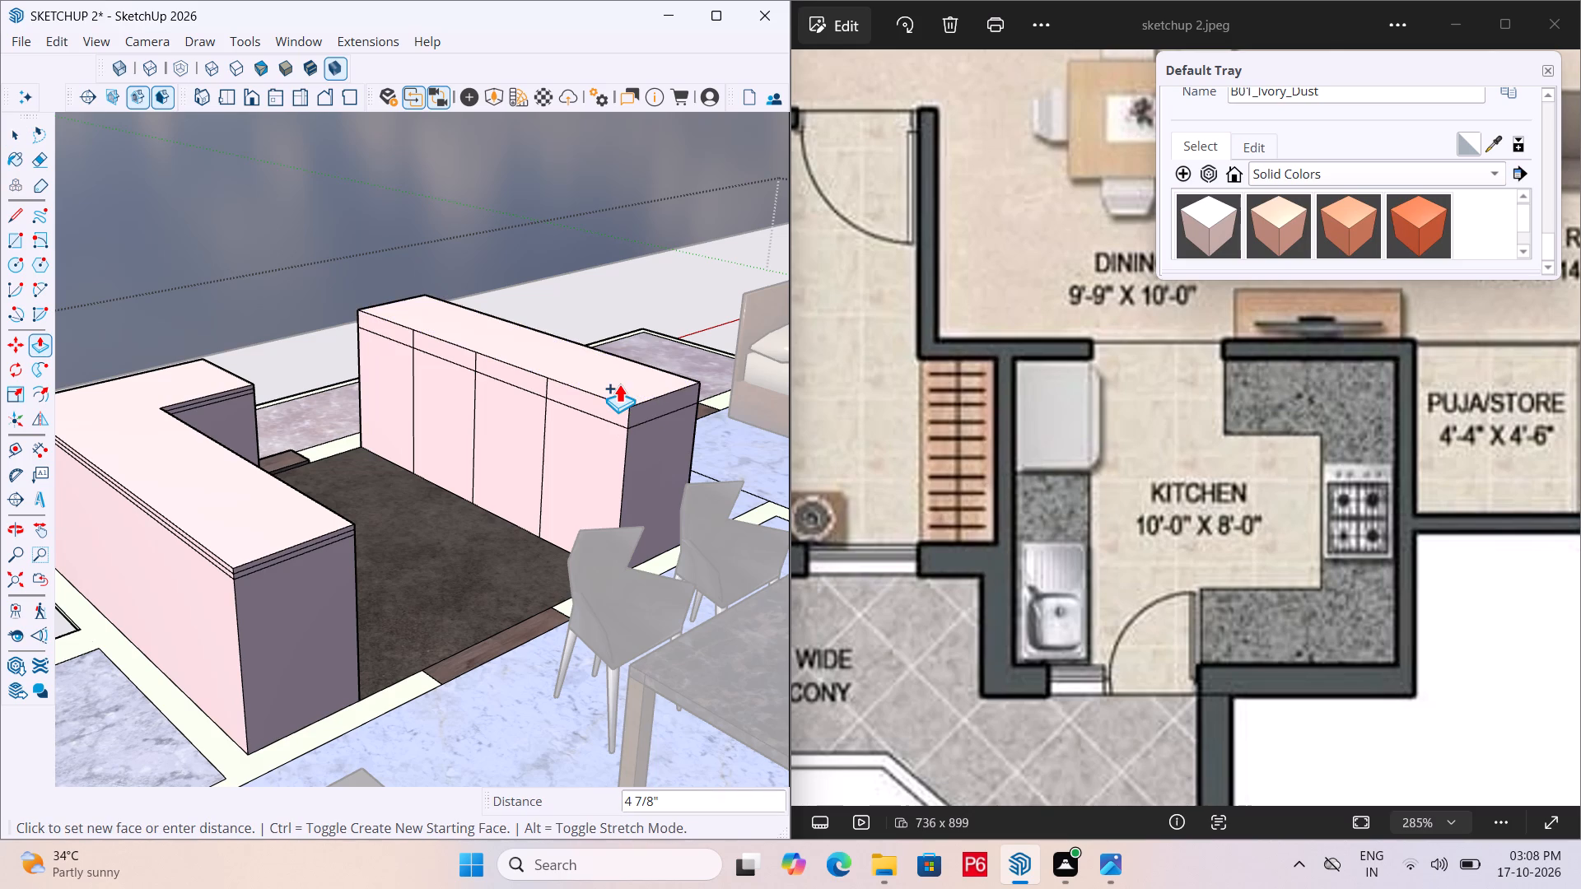
pyautogui.write('1"')
pyautogui.press('Return')
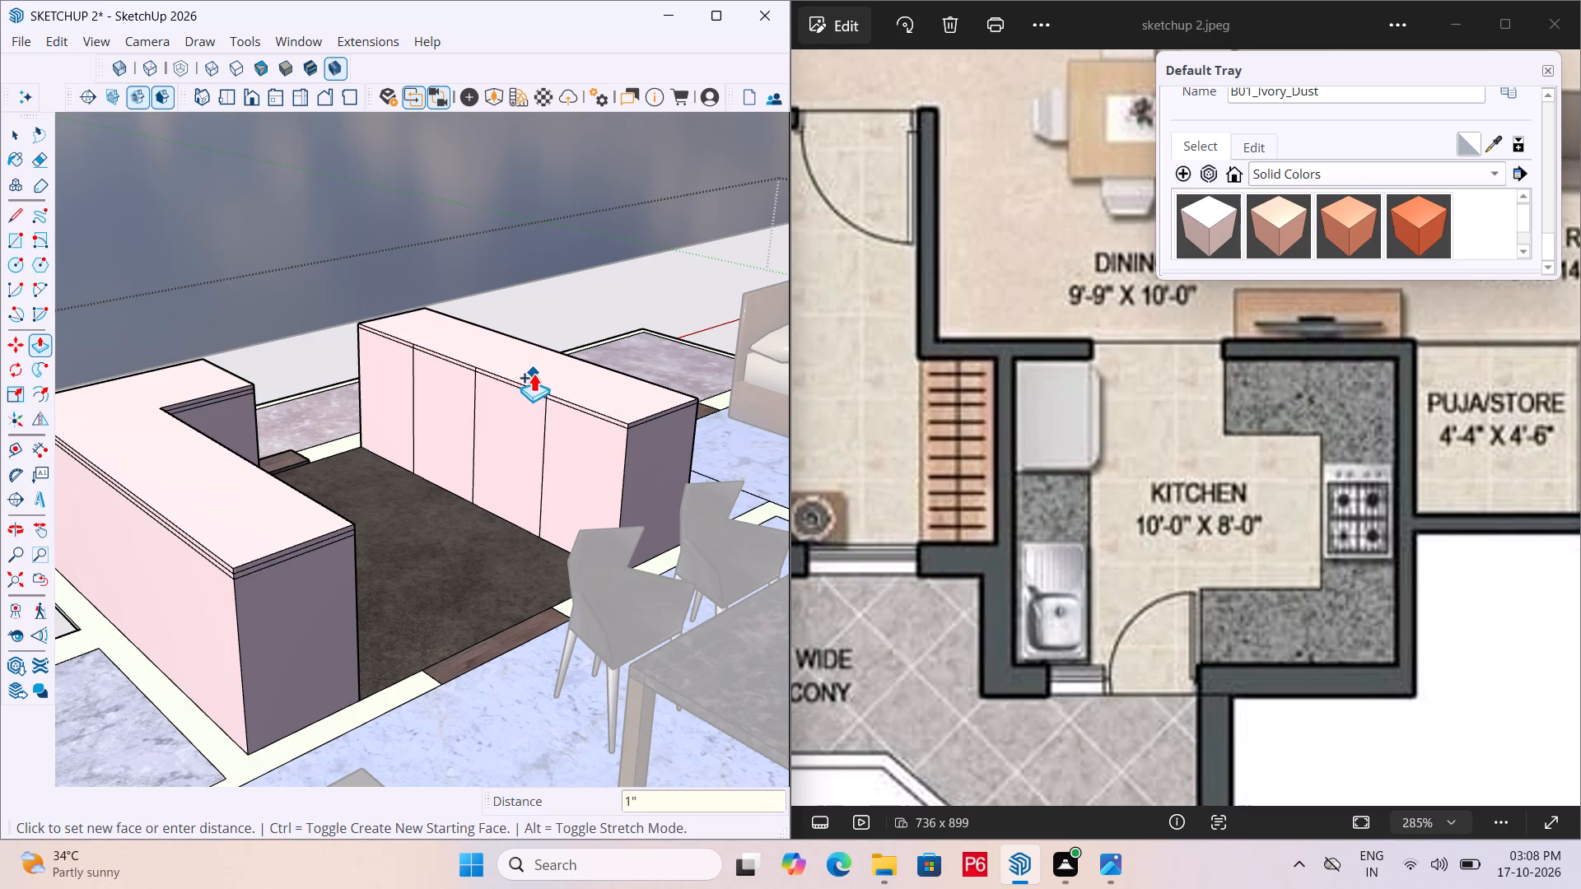
# Erase the three short vertical divider segments crossing the straight counter's countertop edge on the kitchen side.
pyautogui.moveTo(534, 372); pyautogui.dragTo(515, 375, button='middle')
pyautogui.scroll(9, 510, 374)
pyautogui.scroll(2, 581, 413)
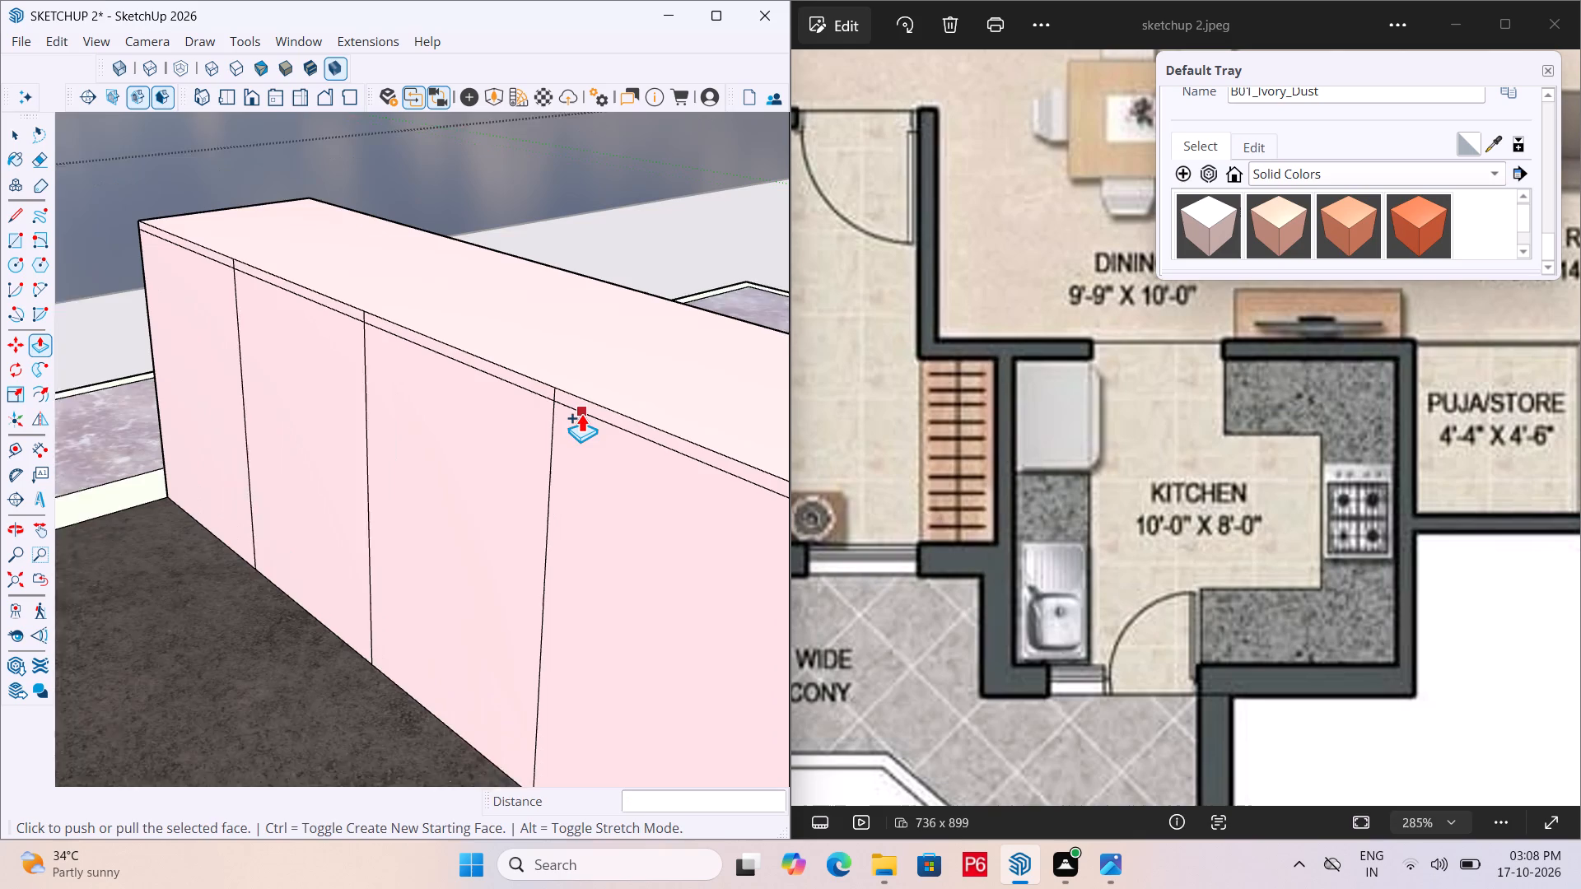
pyautogui.scroll(2, 581, 413)
pyautogui.press('e')
pyautogui.scroll(4, 558, 393)
pyautogui.click(544, 389)
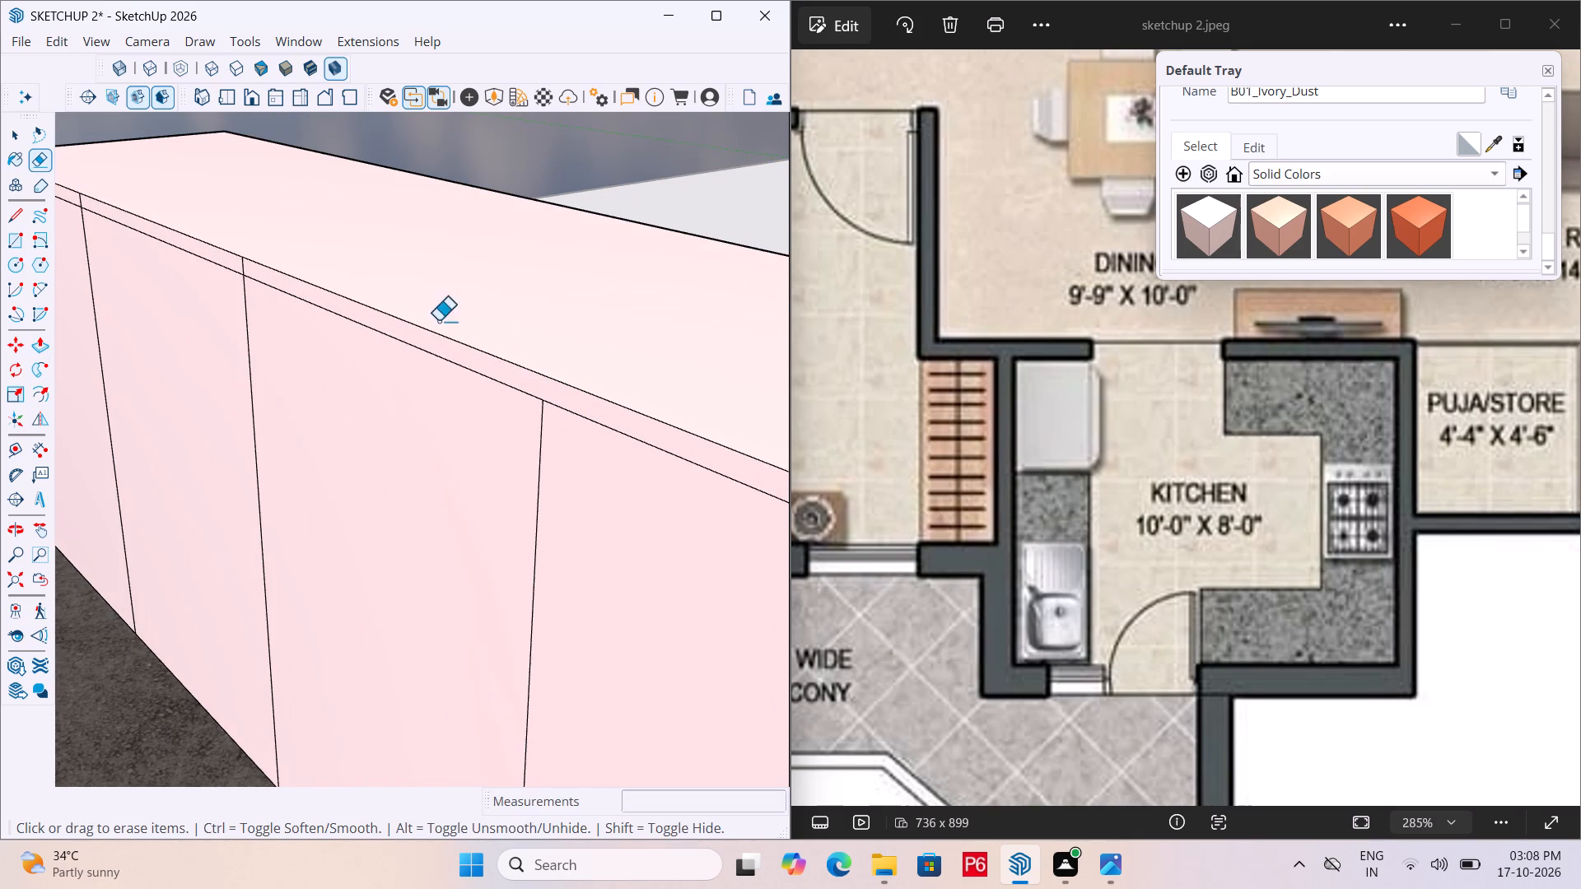
pyautogui.scroll(-4, 466, 356)
pyautogui.scroll(9, 250, 278)
pyautogui.moveTo(365, 321); pyautogui.dragTo(343, 300)
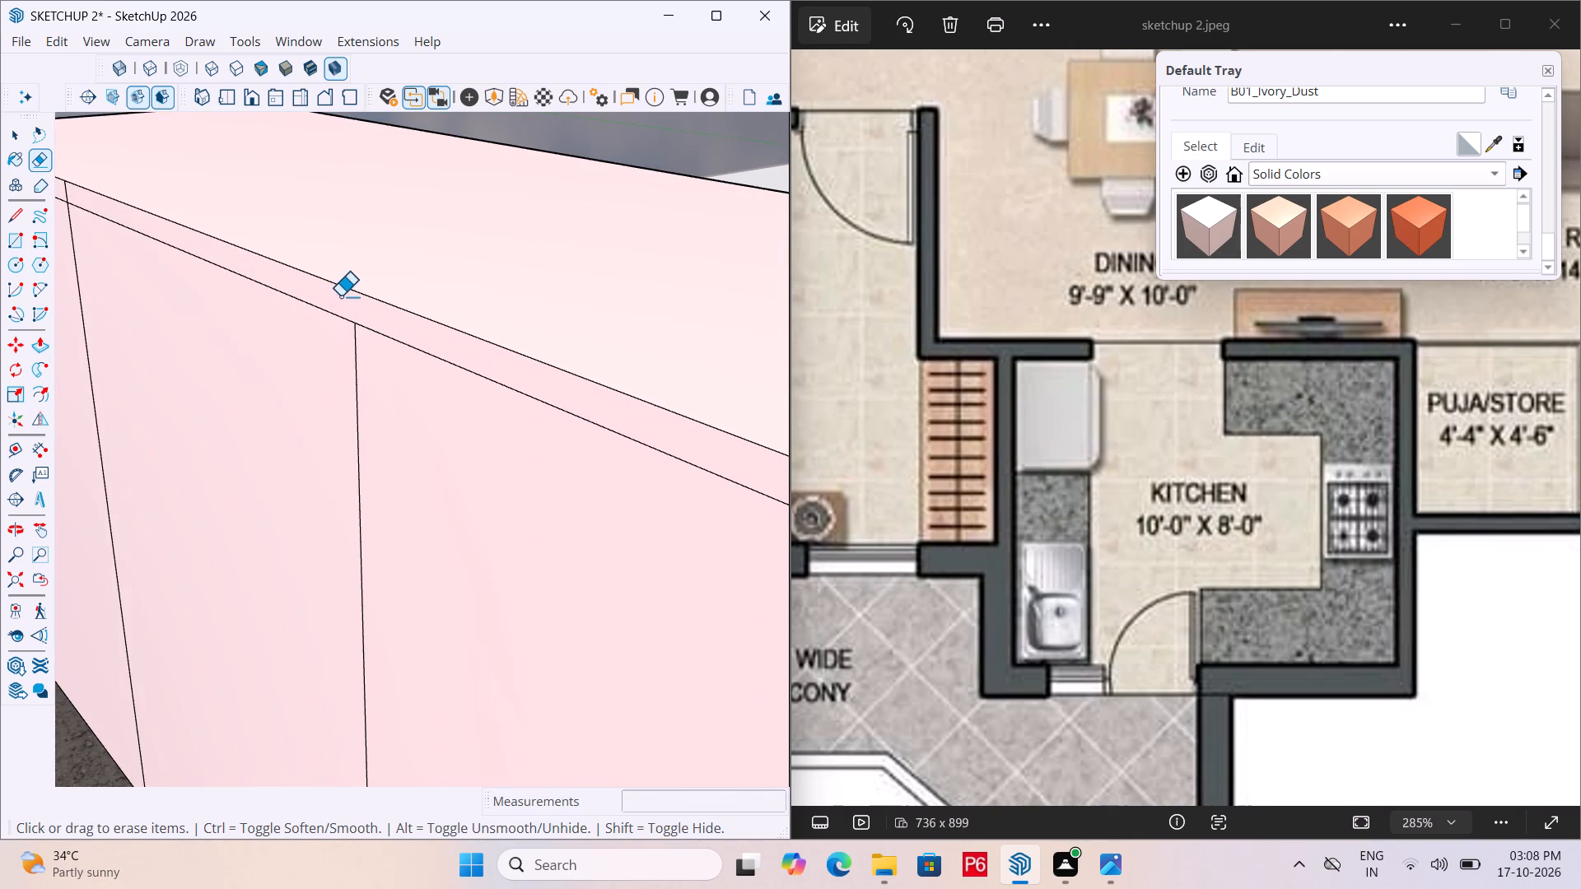
pyautogui.scroll(-7, 534, 407)
pyautogui.scroll(11, 310, 311)
pyautogui.moveTo(197, 264); pyautogui.dragTo(192, 255)
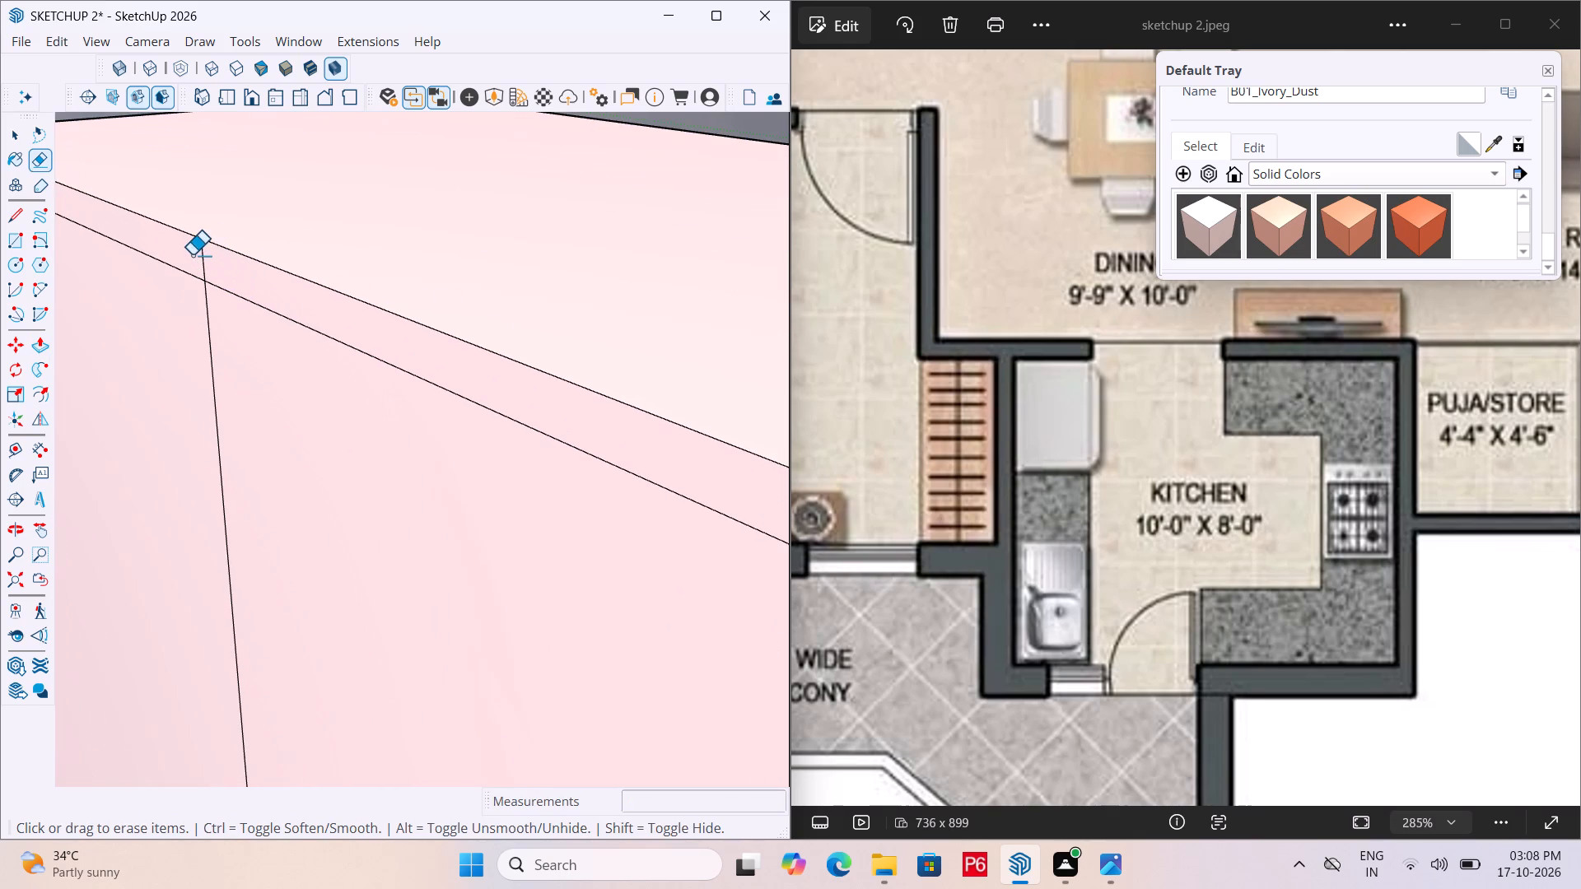
pyautogui.moveTo(192, 255); pyautogui.dragTo(210, 256)
pyautogui.scroll(-8, 212, 249)
pyautogui.scroll(1, 240, 241)
pyautogui.scroll(-18, 352, 226)
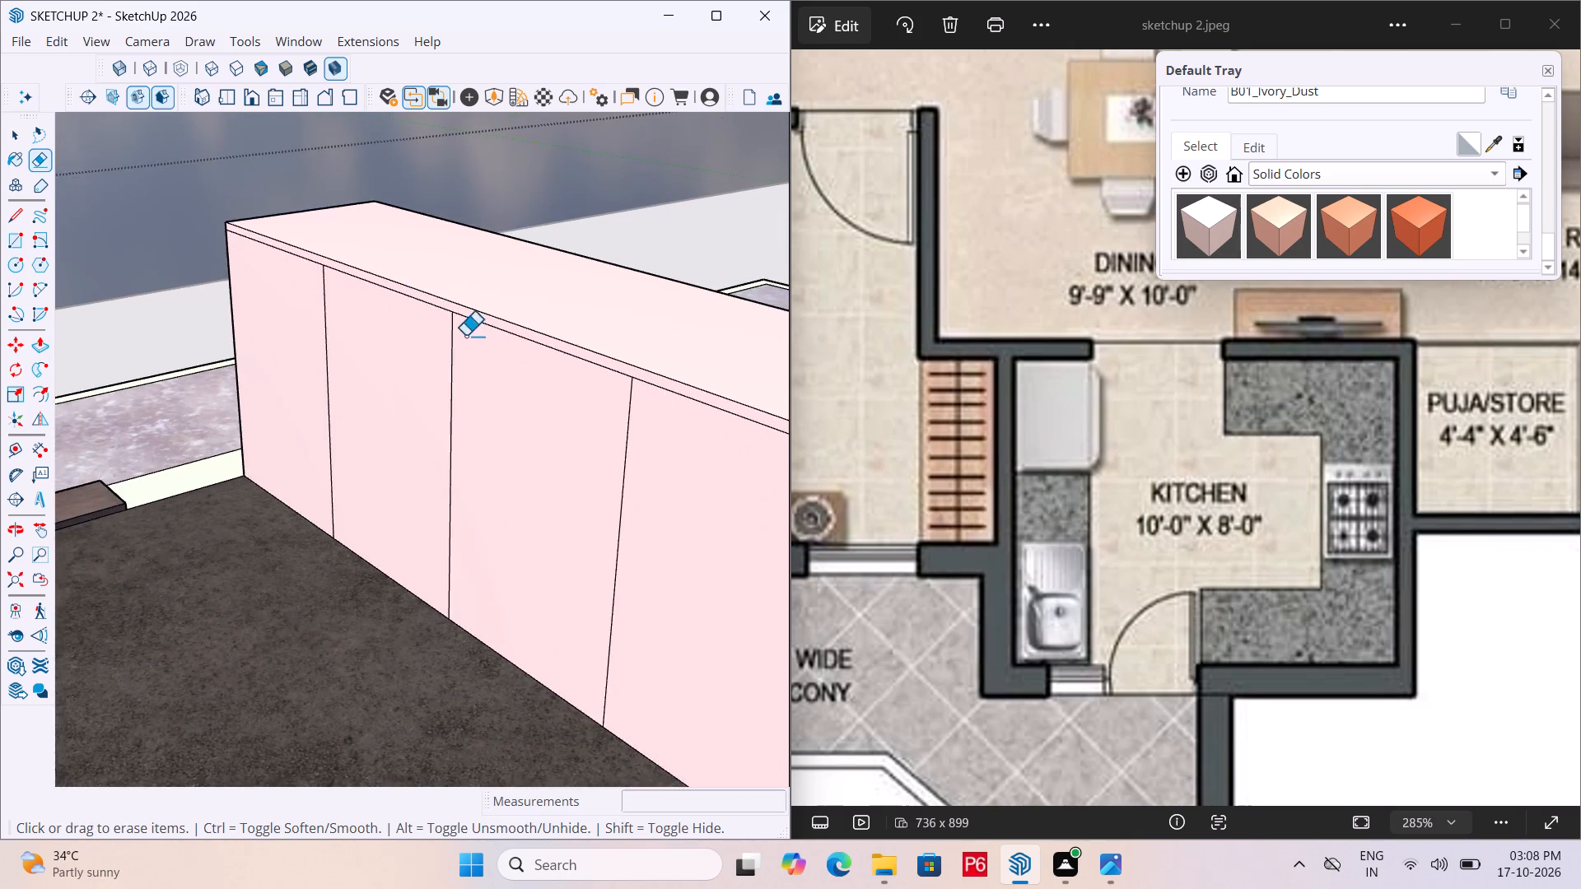
pyautogui.scroll(-3, 465, 336)
pyautogui.scroll(-2, 608, 365)
# Push the L-shaped counter's top face down 1" to the lower layer line, removing the extra countertop layer.
pyautogui.moveTo(623, 375); pyautogui.dragTo(0, 287, button='middle')
pyautogui.moveTo(382, 400); pyautogui.dragTo(138, 435, button='middle')
pyautogui.scroll(3, 524, 431)
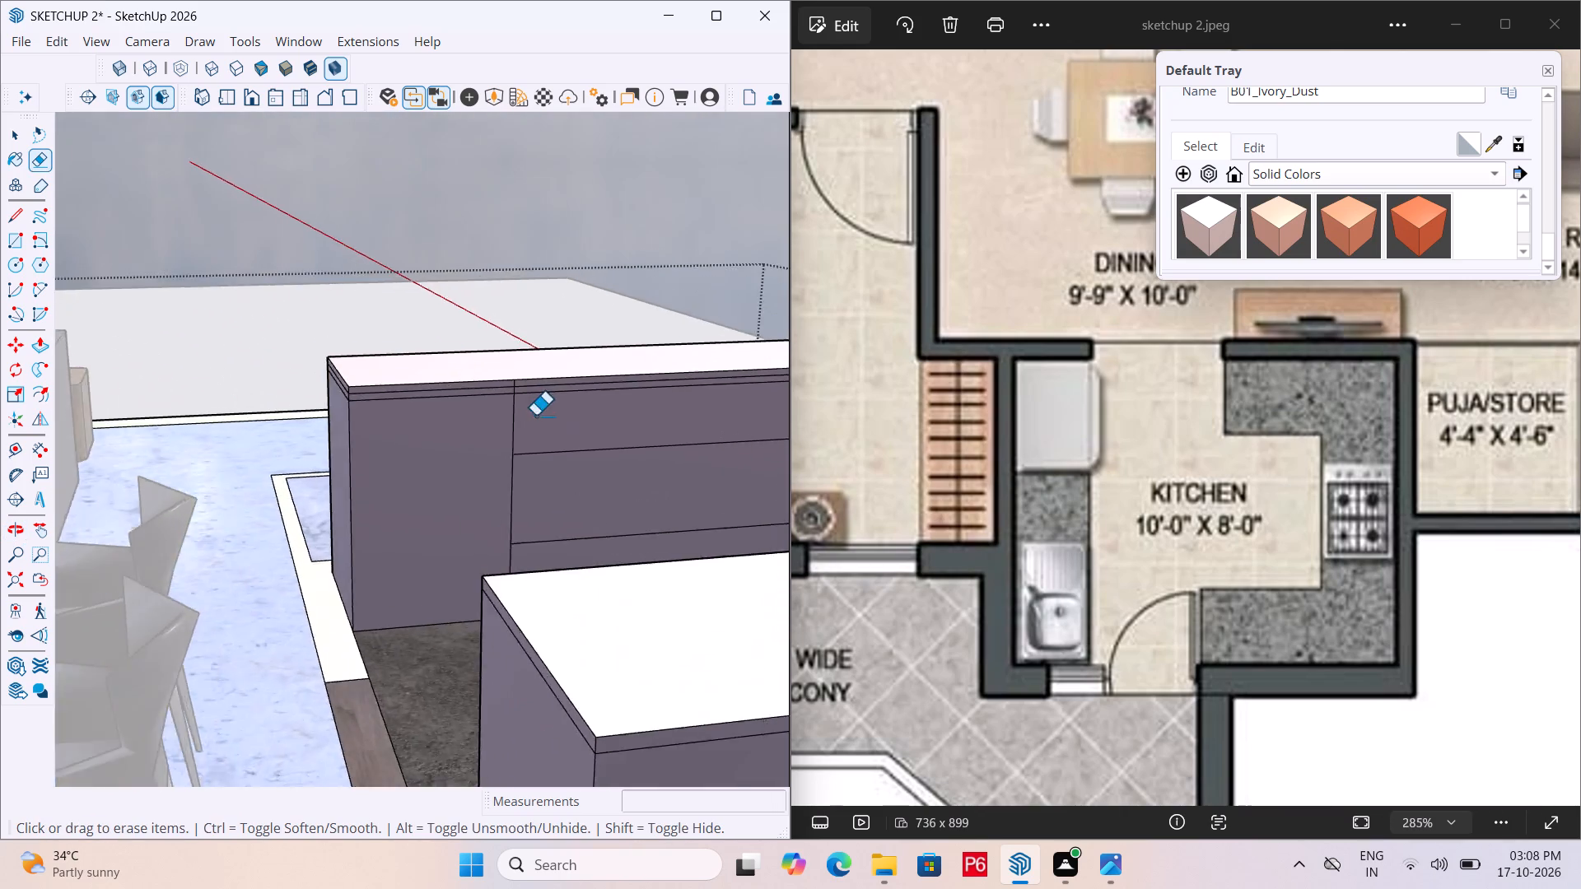
pyautogui.scroll(13, 535, 416)
pyautogui.scroll(-14, 302, 389)
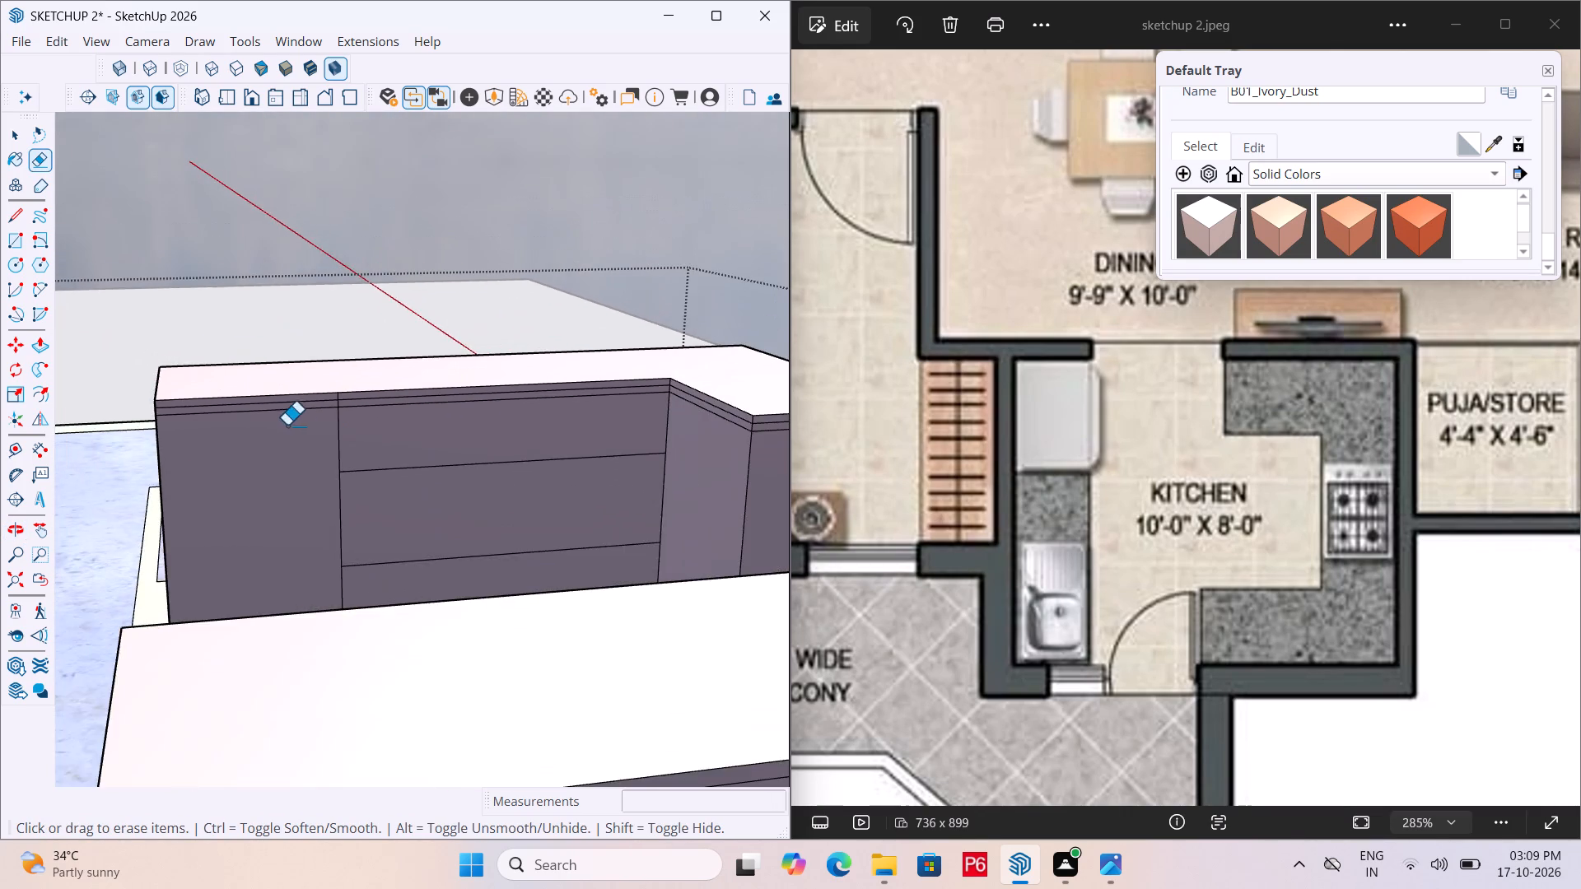
pyautogui.moveTo(287, 426); pyautogui.dragTo(390, 440, button='middle')
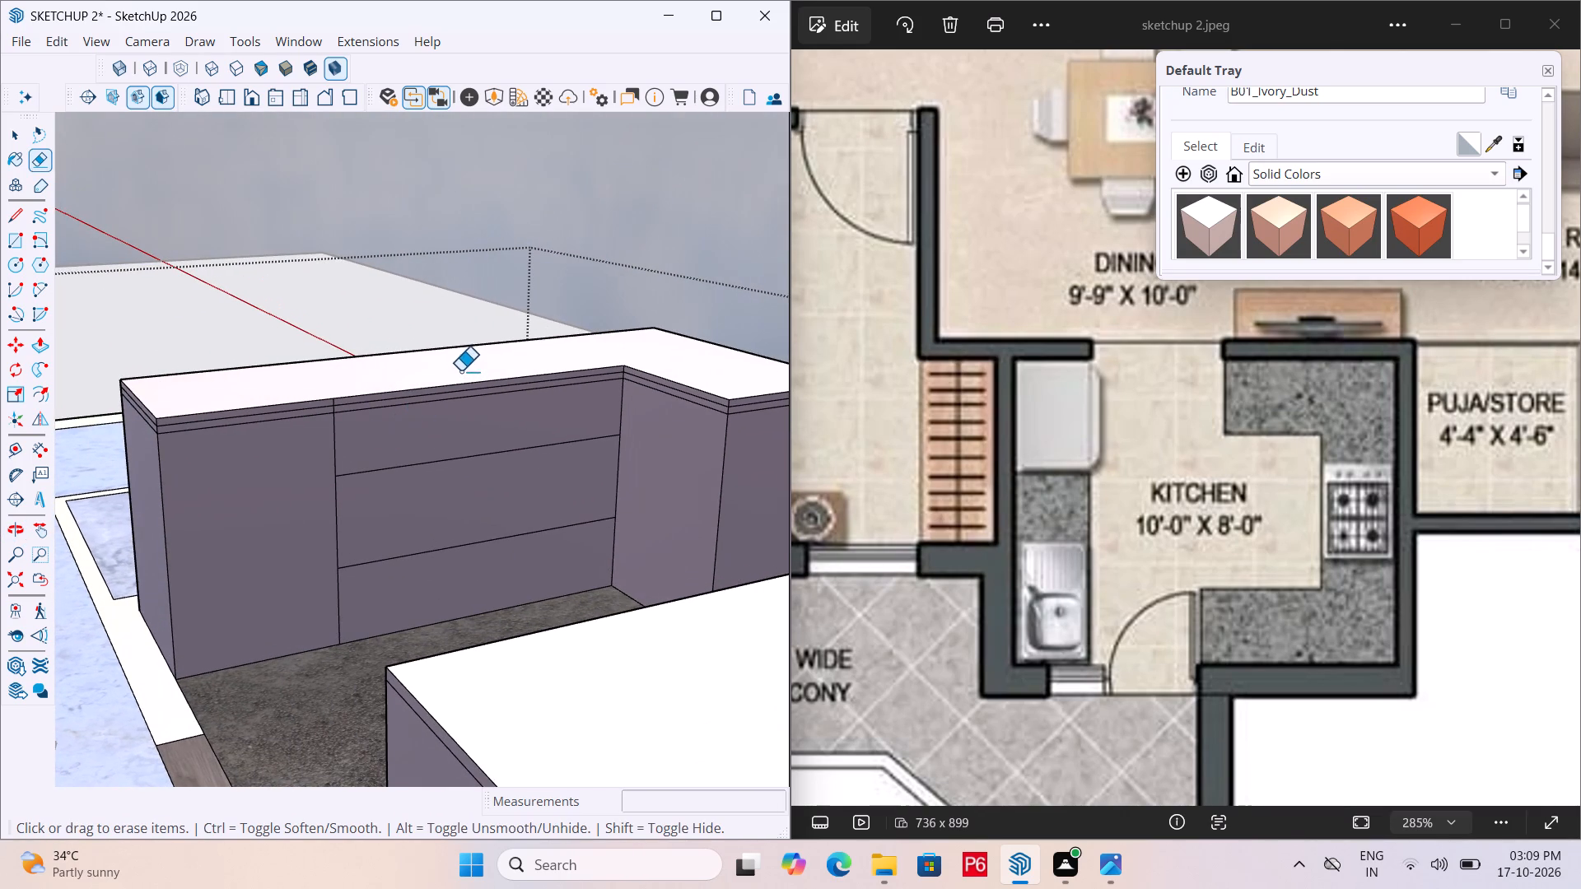
pyautogui.press('space')
pyautogui.click(494, 363)
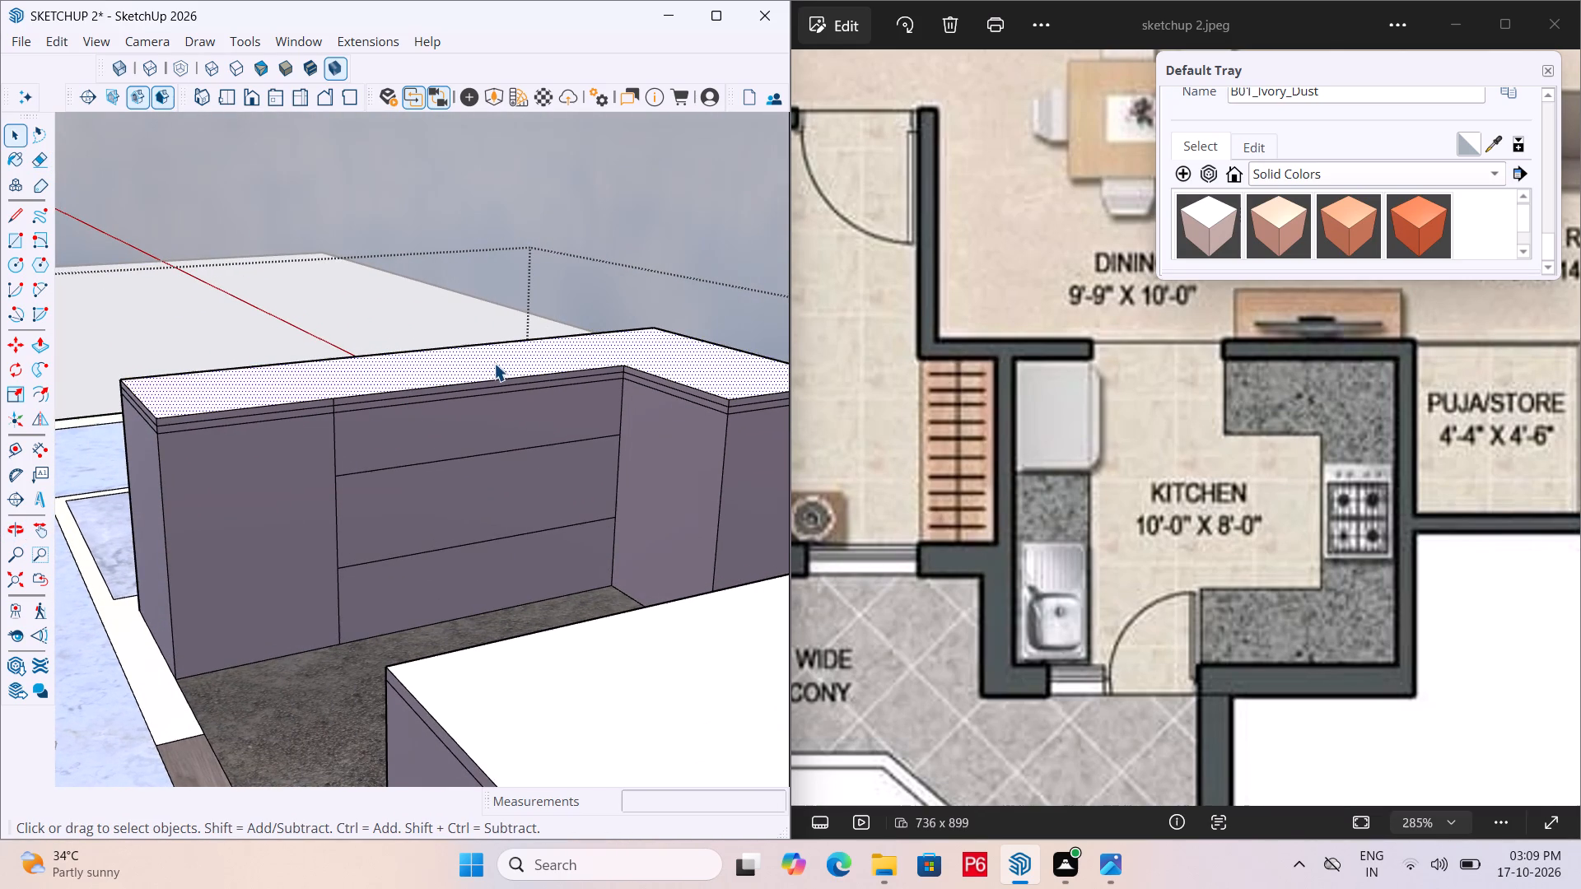
pyautogui.press('p')
pyautogui.click(494, 363)
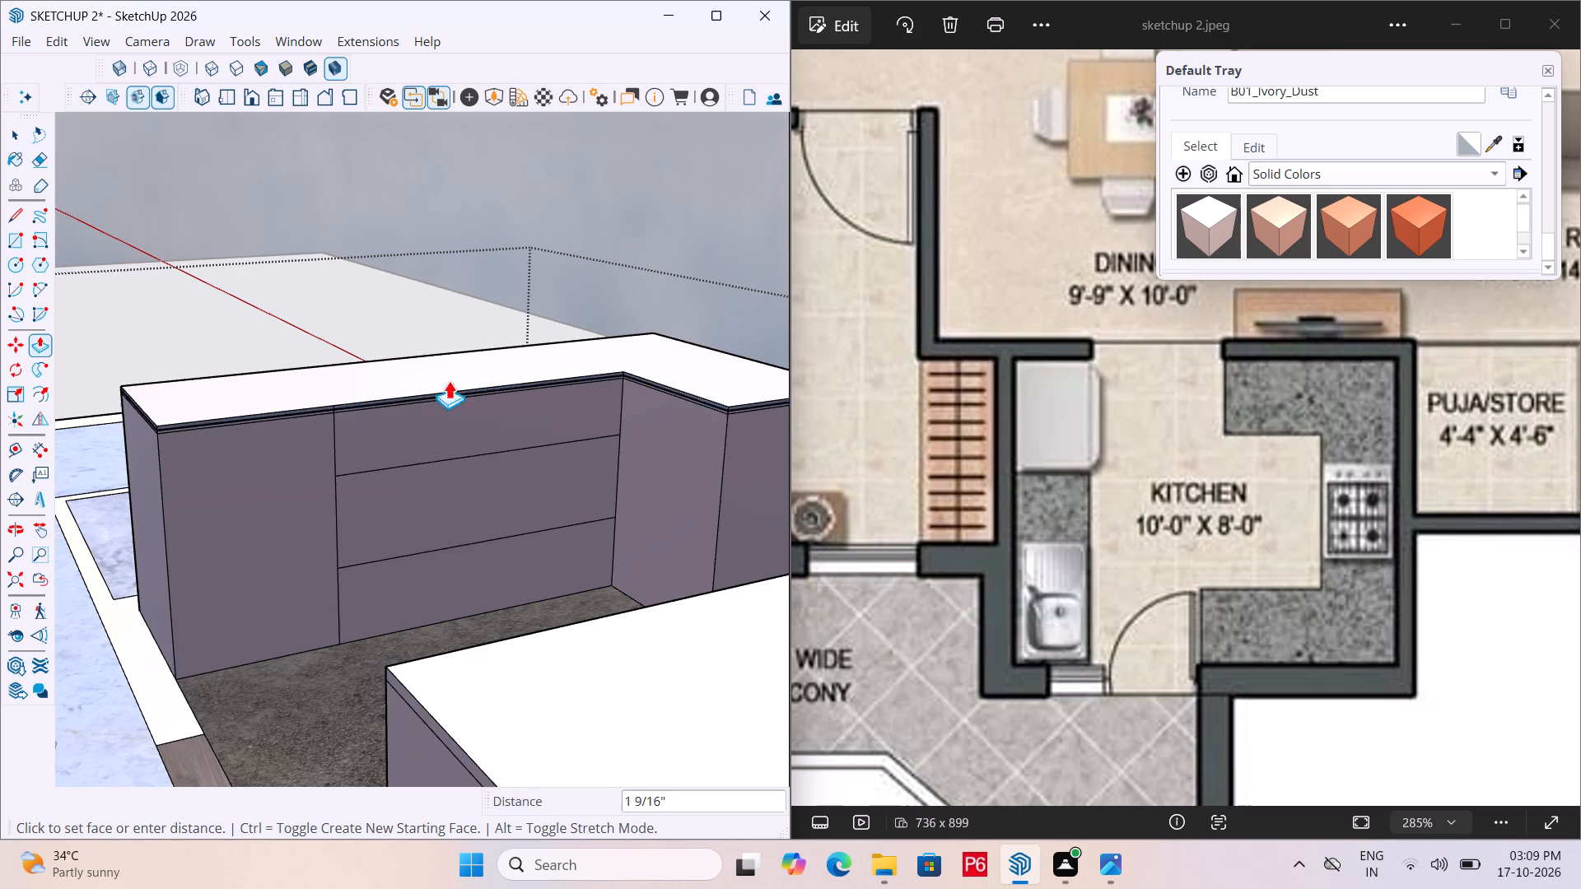
pyautogui.scroll(6, 371, 380)
pyautogui.click(323, 418)
# Draw a rectangle over the L-shaped counter's long arm, from its kitchen-side end corner to the opposite outer corner, to close the top.
pyautogui.scroll(-4, 511, 347)
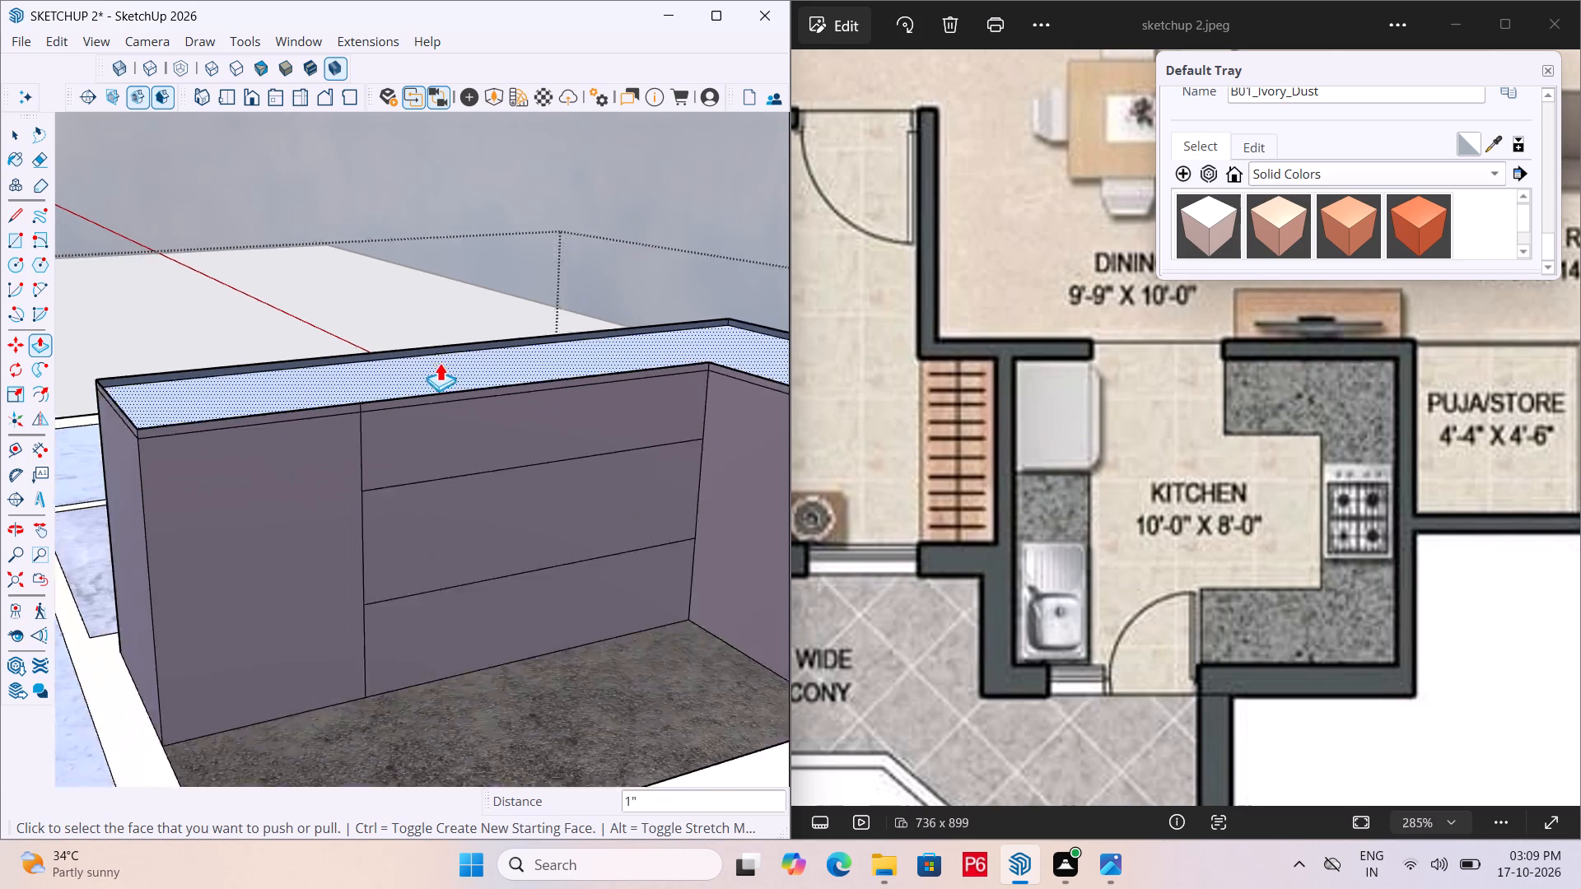
pyautogui.scroll(-2, 440, 362)
pyautogui.moveTo(404, 374); pyautogui.dragTo(311, 396, button='middle')
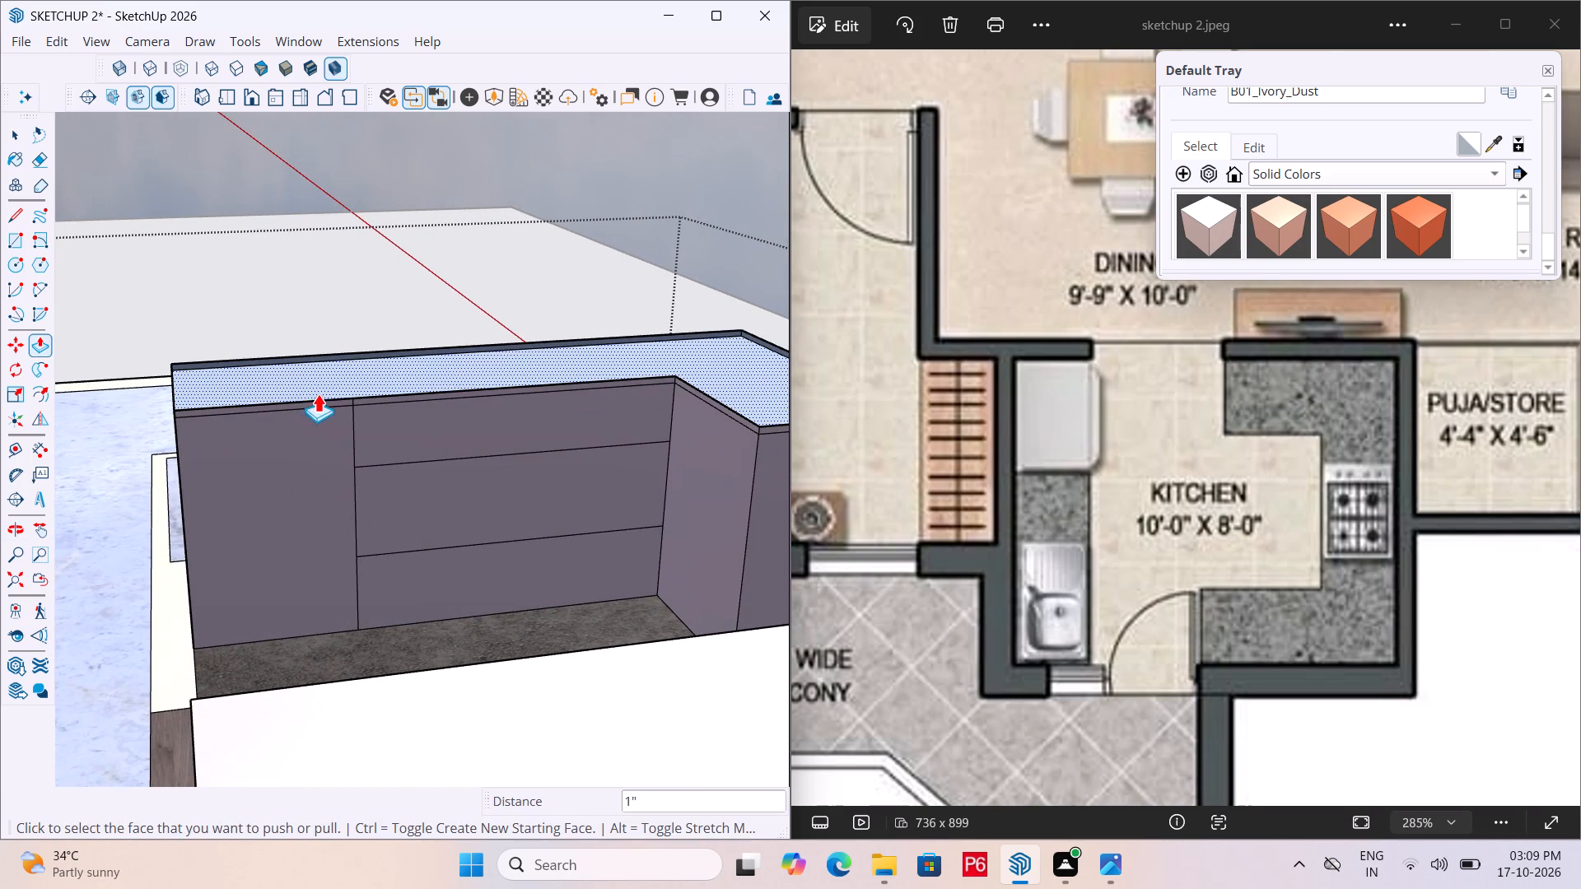
pyautogui.press('r')
pyautogui.click(178, 410)
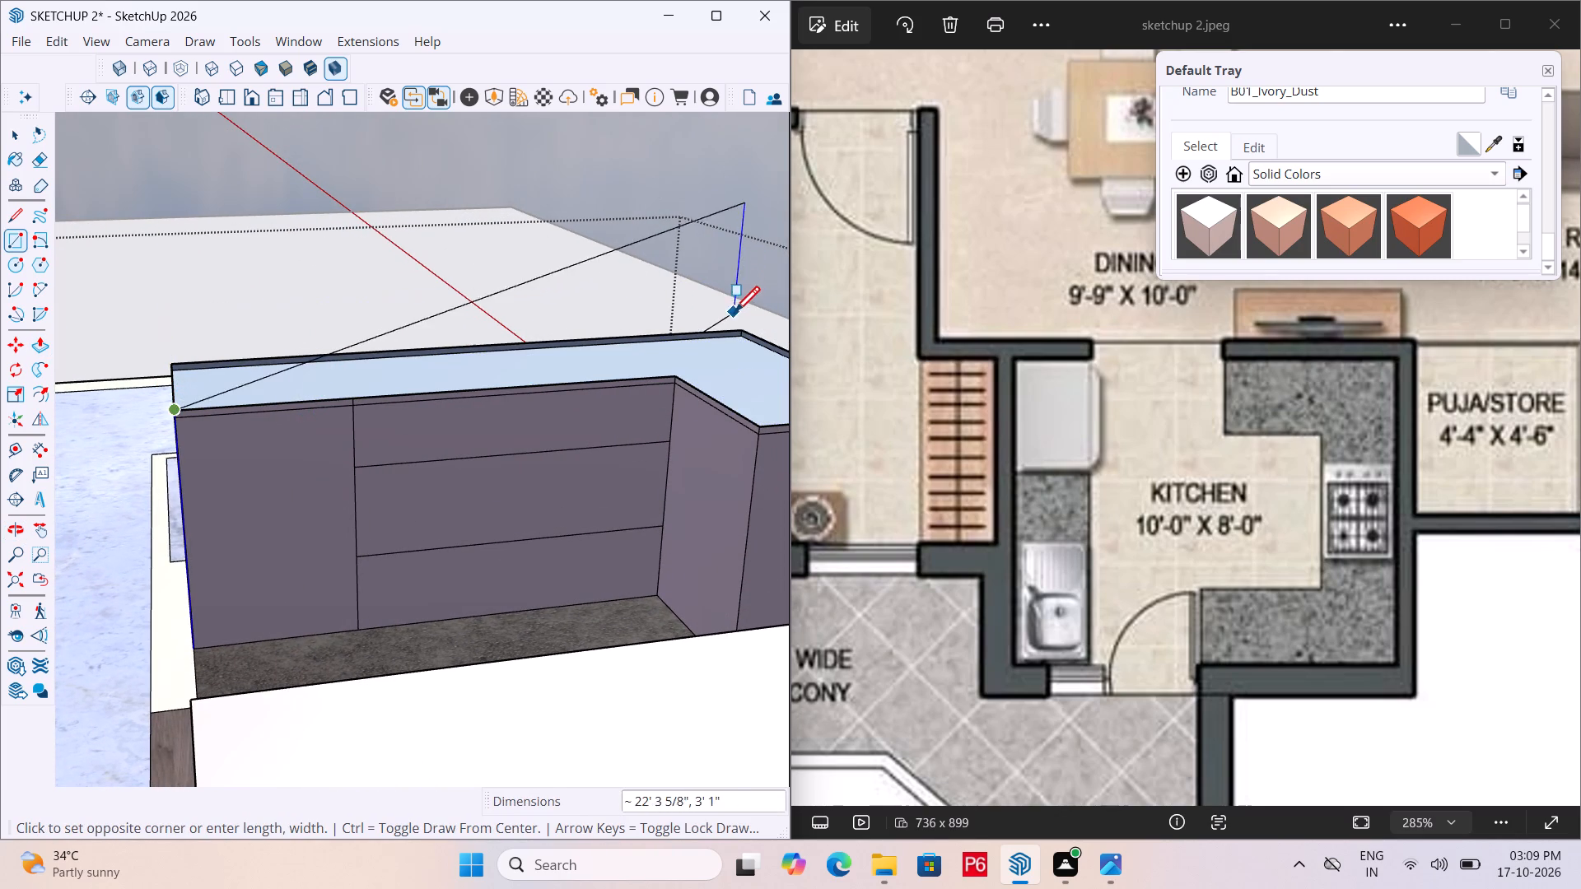
pyautogui.click(749, 330)
pyautogui.scroll(-5, 345, 283)
pyautogui.moveTo(308, 334); pyautogui.dragTo(368, 327, button='middle')
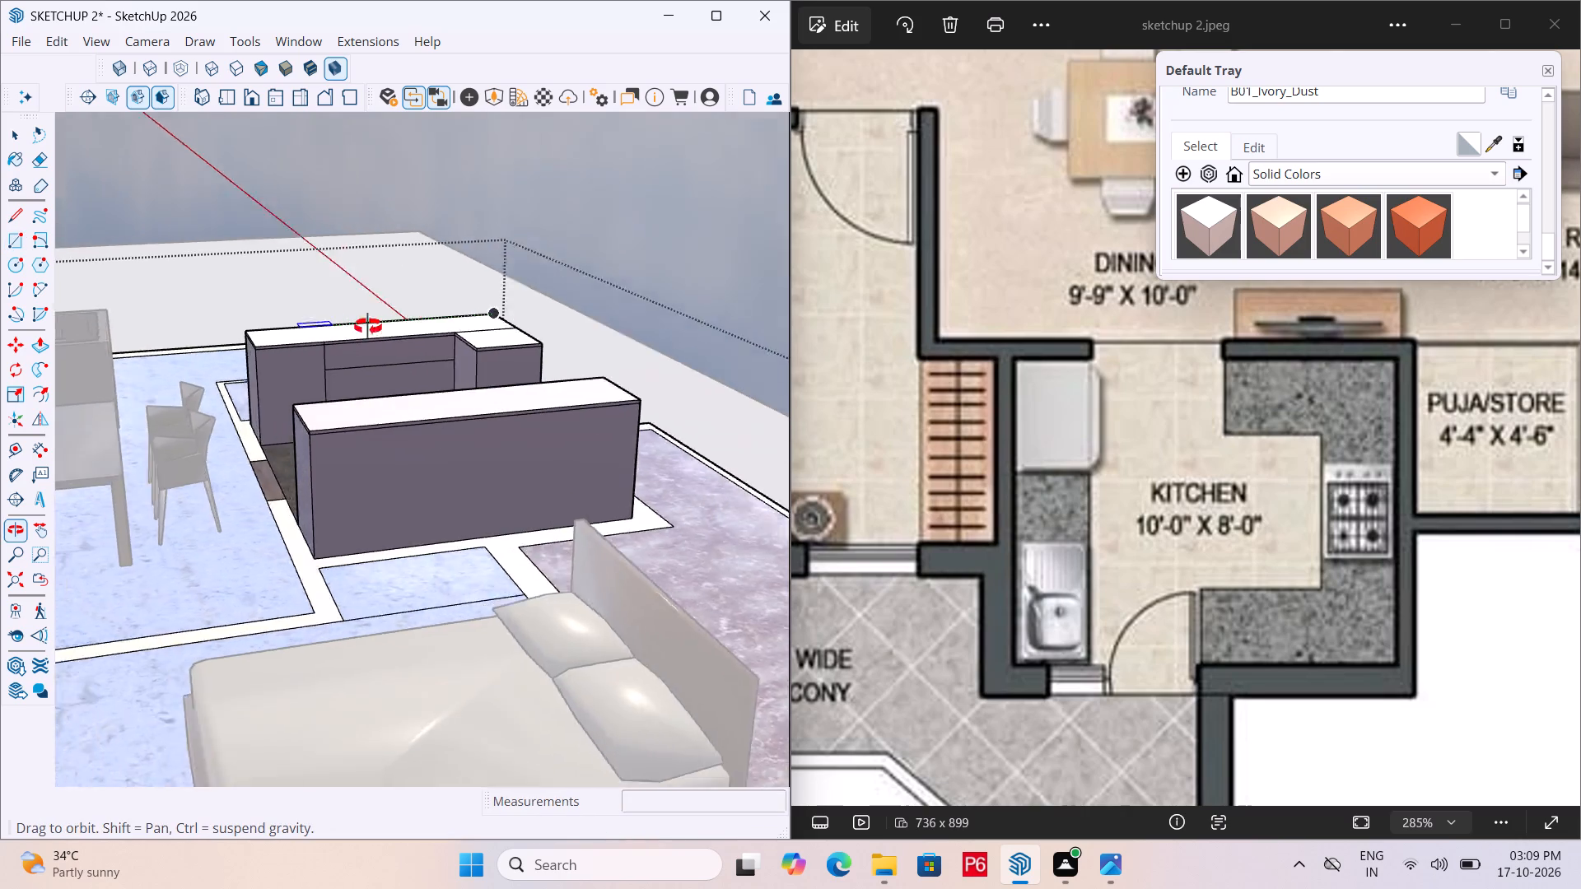
pyautogui.moveTo(368, 327); pyautogui.dragTo(465, 321, button='middle')
pyautogui.scroll(5, 465, 321)
pyautogui.press('space')
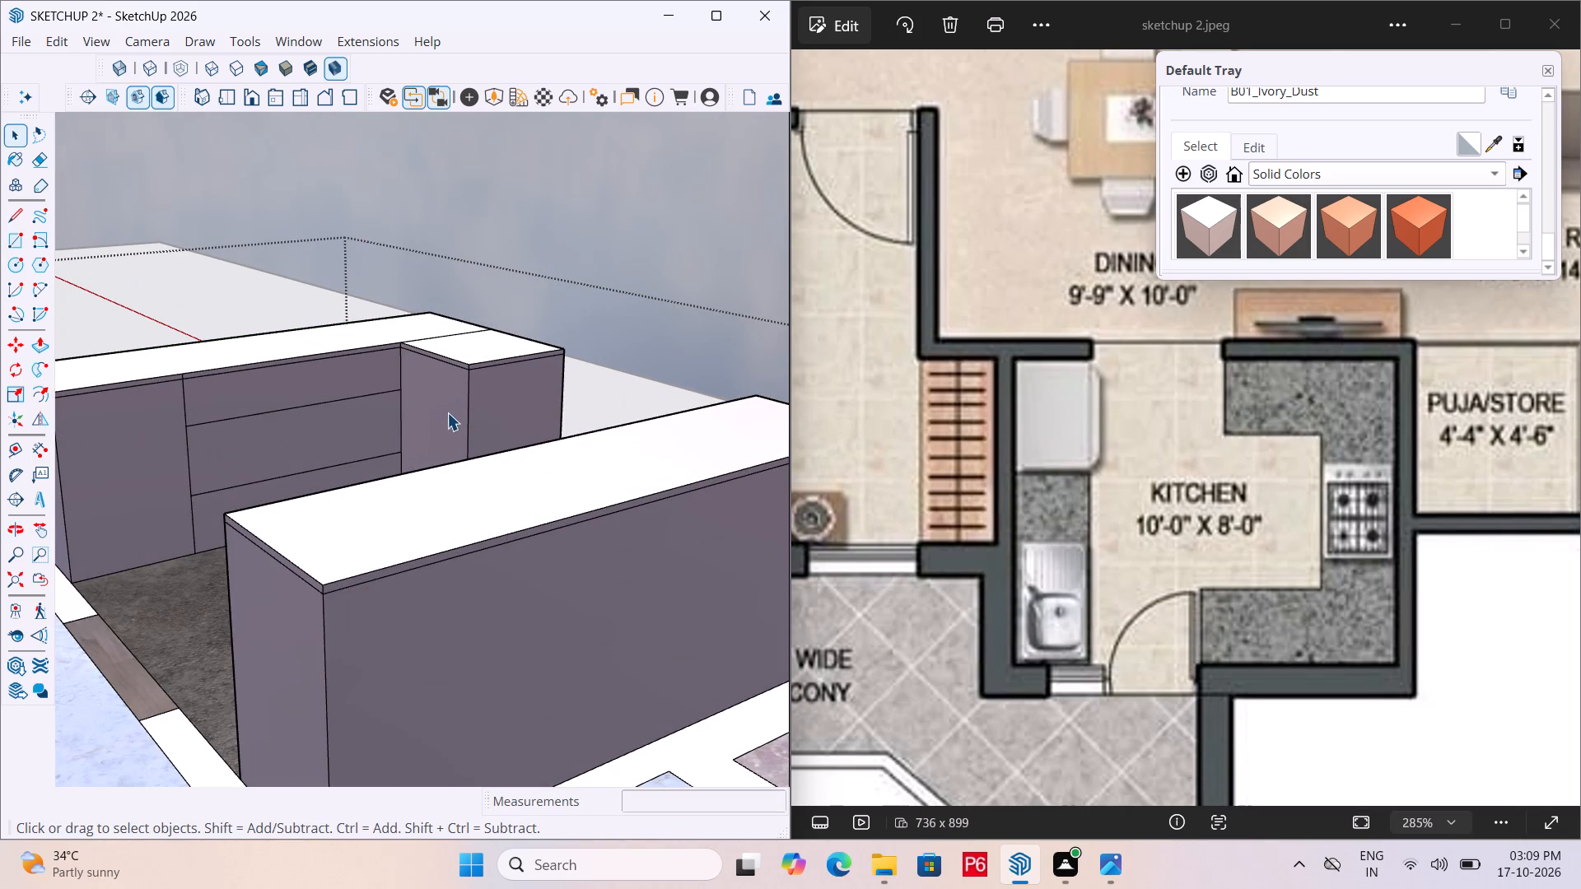
# Start the Rectangle tool for drawing on the L-shaped counter's long inner face.
pyautogui.scroll(-6, 473, 414)
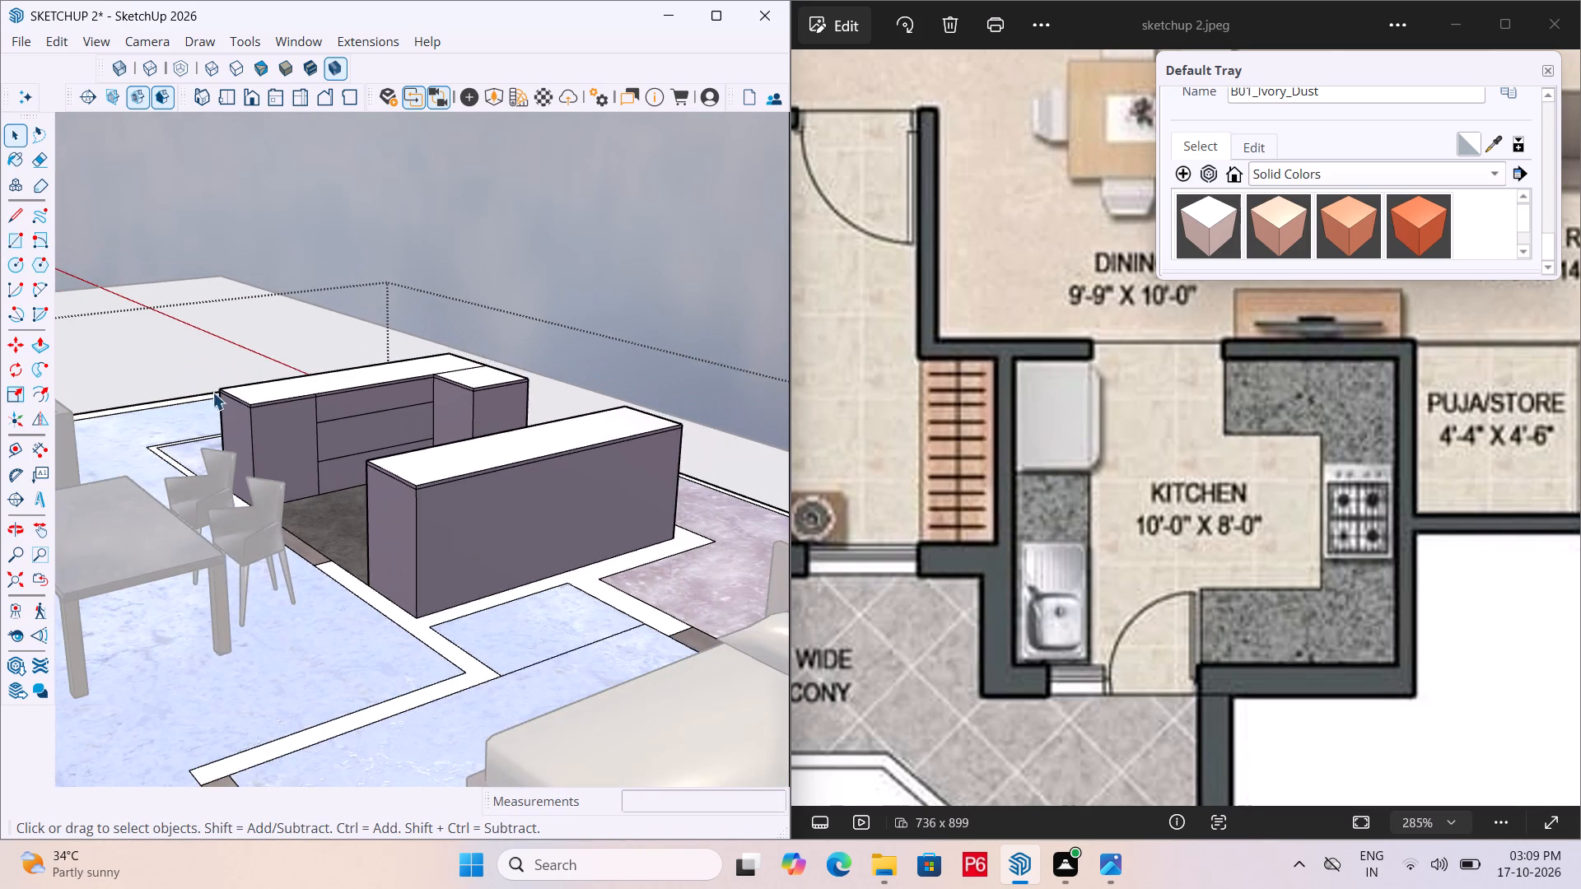
pyautogui.scroll(7, 216, 390)
pyautogui.scroll(6, 362, 431)
pyautogui.scroll(1, 528, 398)
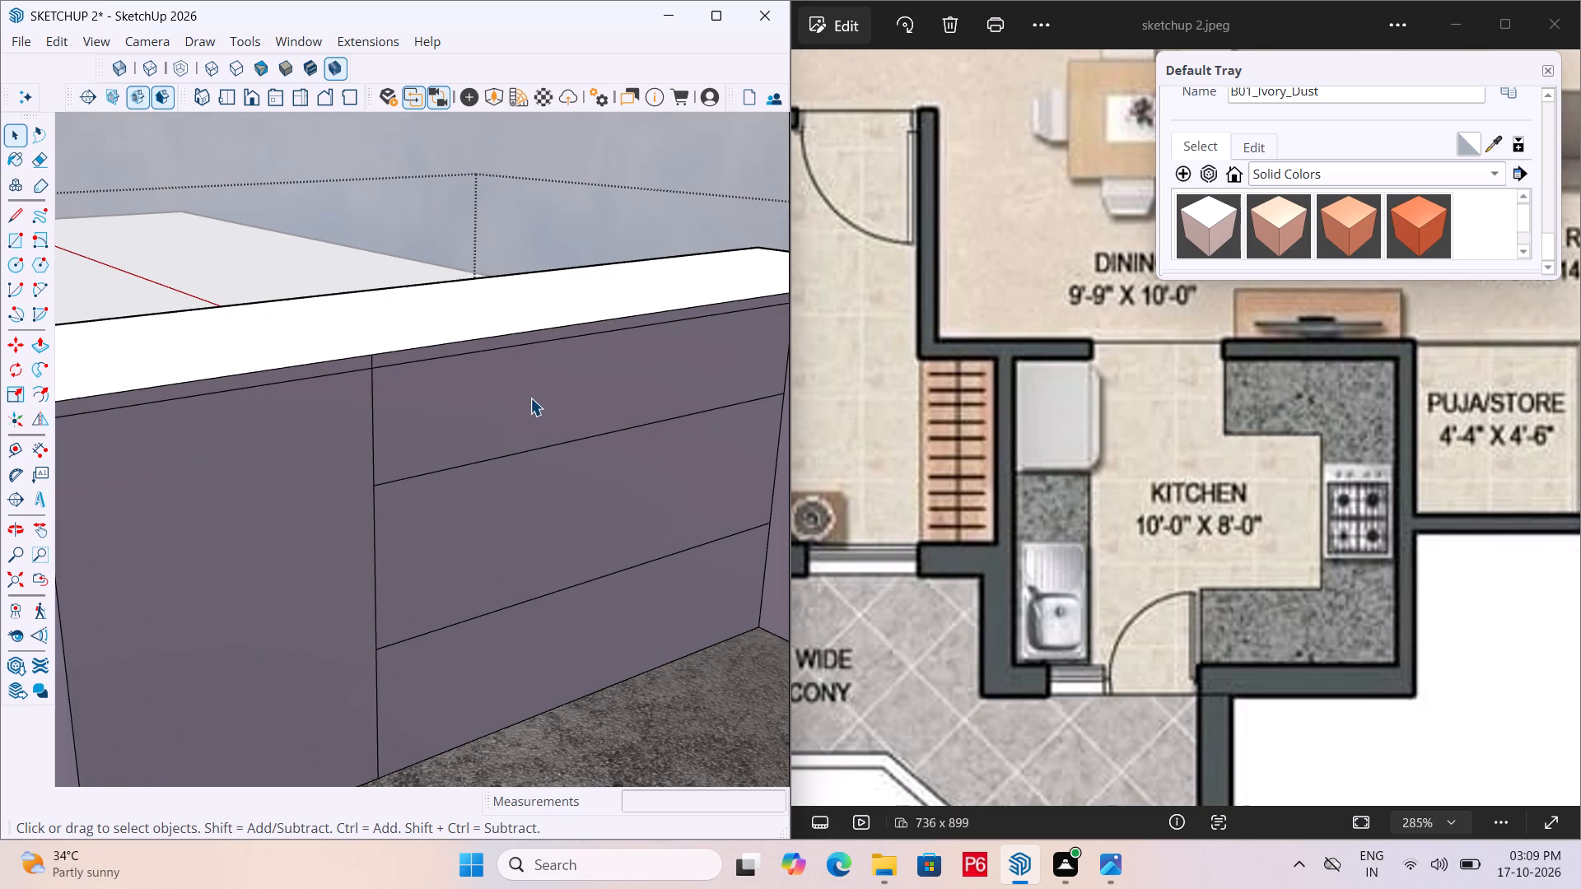
pyautogui.press('r')
pyautogui.moveTo(581, 376); pyautogui.dragTo(408, 366, button='middle')
pyautogui.scroll(-1, 581, 376)
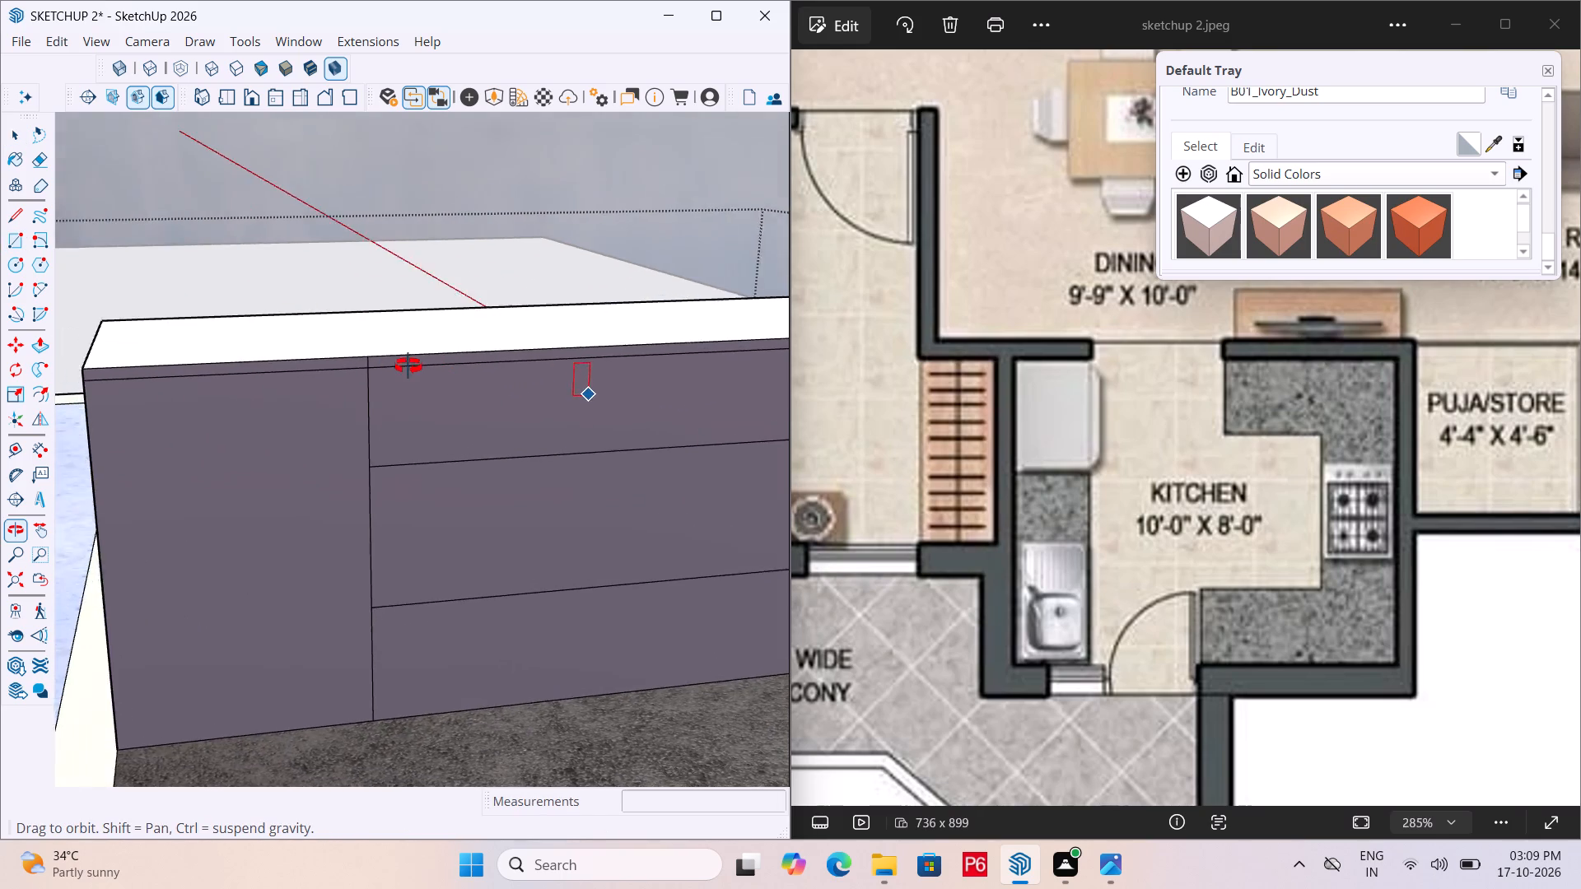
pyautogui.moveTo(408, 366); pyautogui.dragTo(394, 366, button='middle')
pyautogui.scroll(-4, 295, 417)
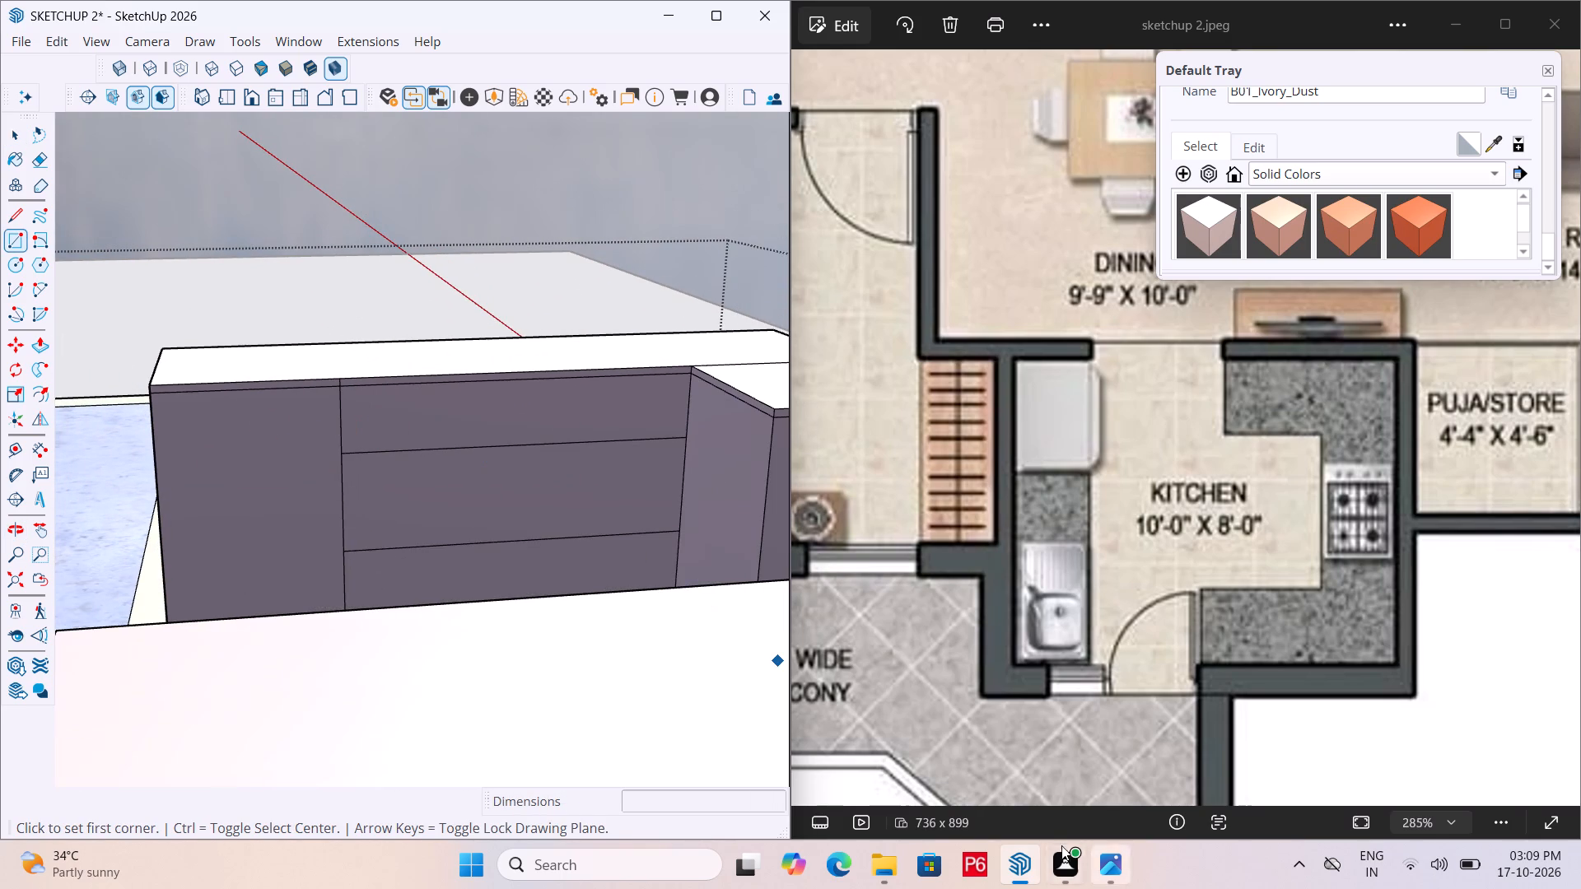